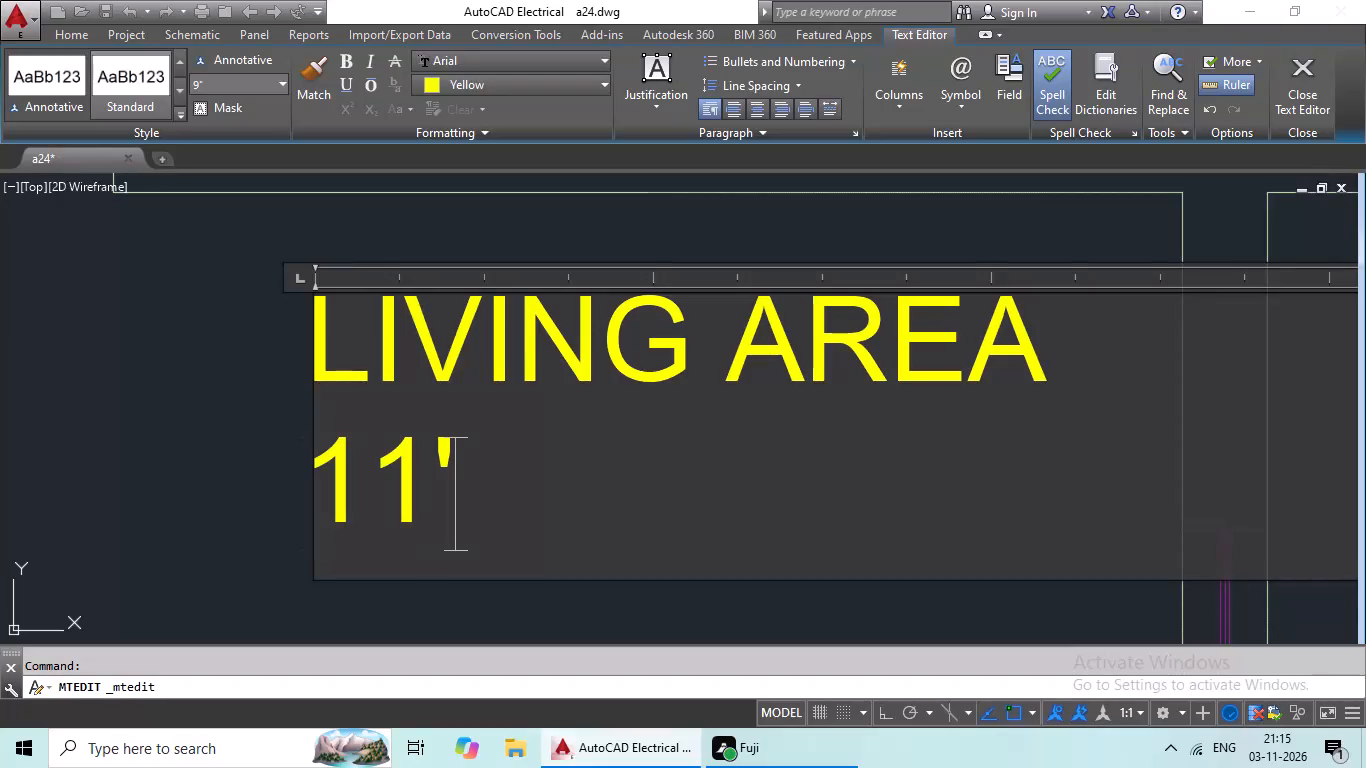
# Complete the east LIVING AREA label's second line as 11'X9' and indent that line by seven spaces.
pyautogui.hotkey('shift', 'x')
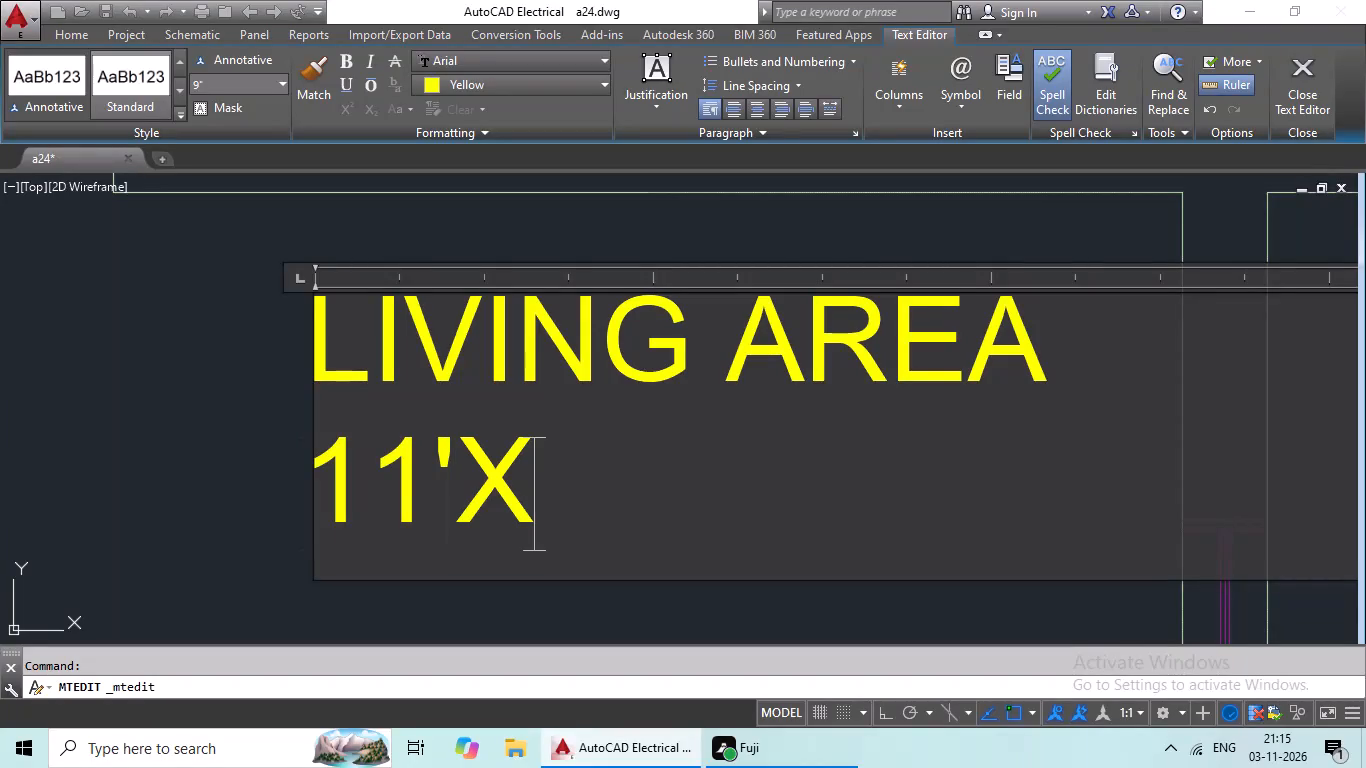
pyautogui.write("9'")
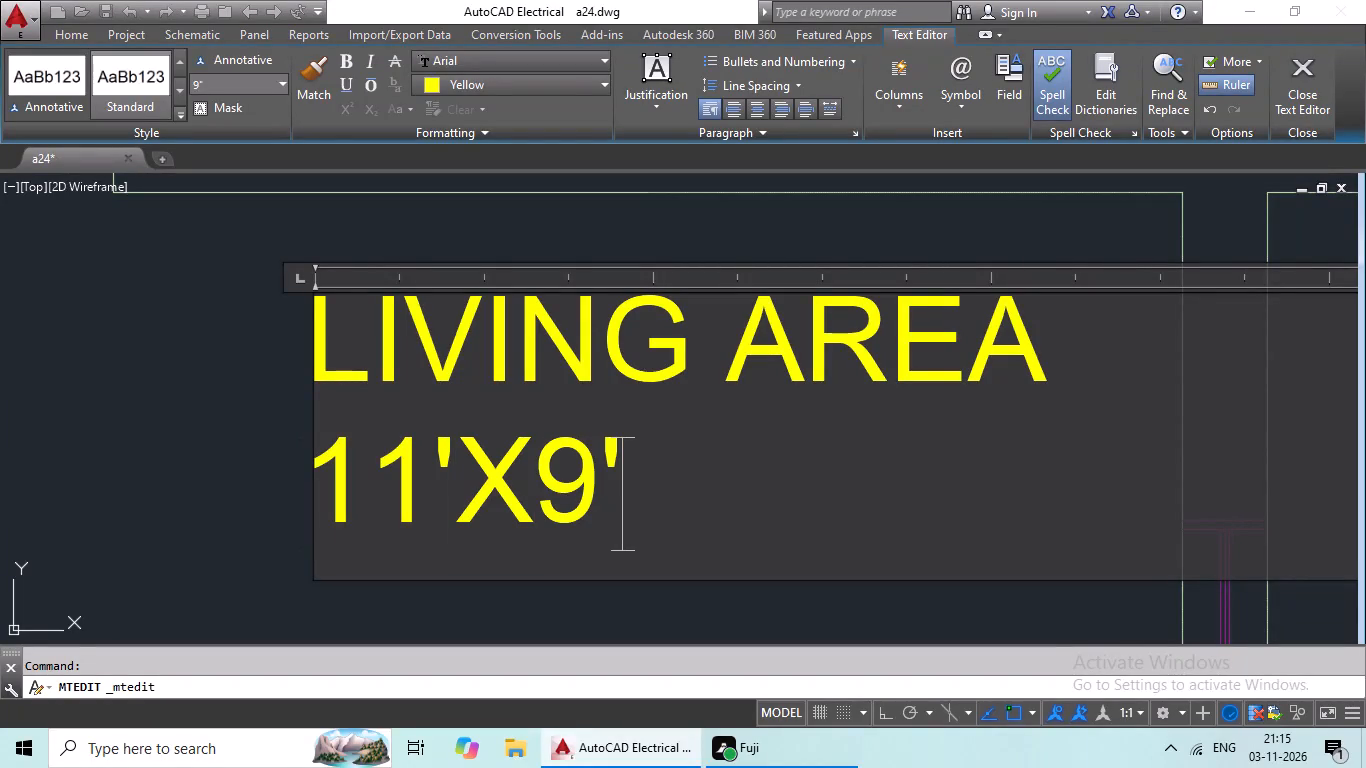
pyautogui.click(331, 479)
pyautogui.press('space')
pyautogui.press('space')
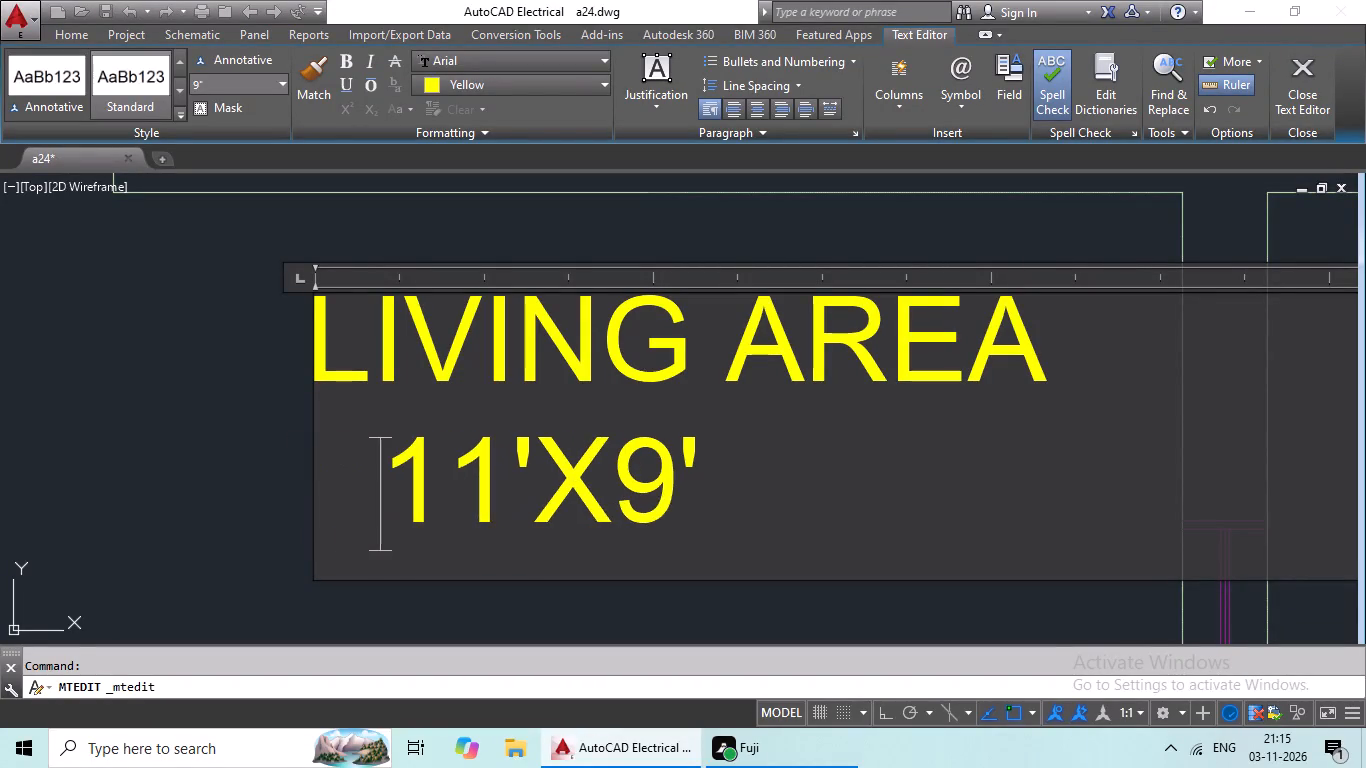
pyautogui.press('space')
pyautogui.press('space')
pyautogui.press('space')
pyautogui.press('space')
pyautogui.press('space')
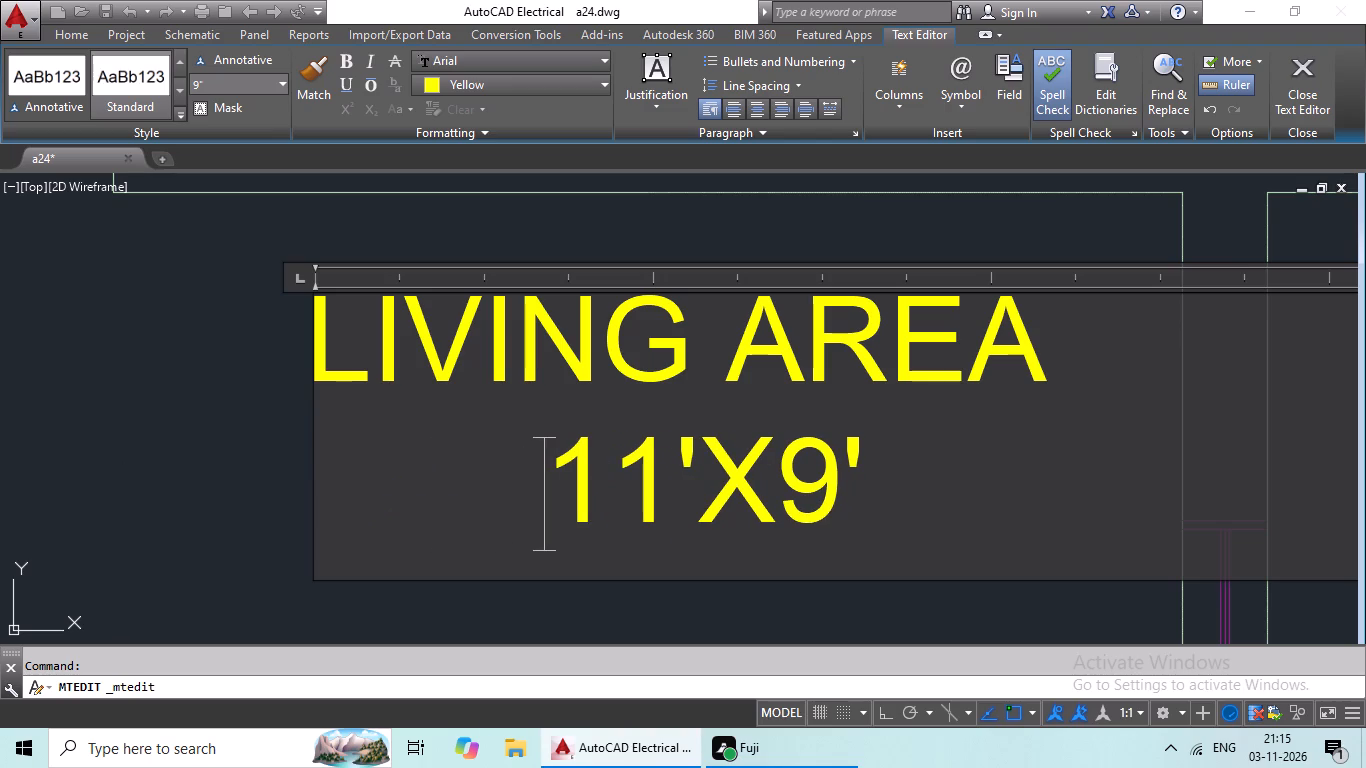
pyautogui.scroll(-2, 384, 399)
pyautogui.click(615, 493)
pyautogui.scroll(-3, 642, 488)
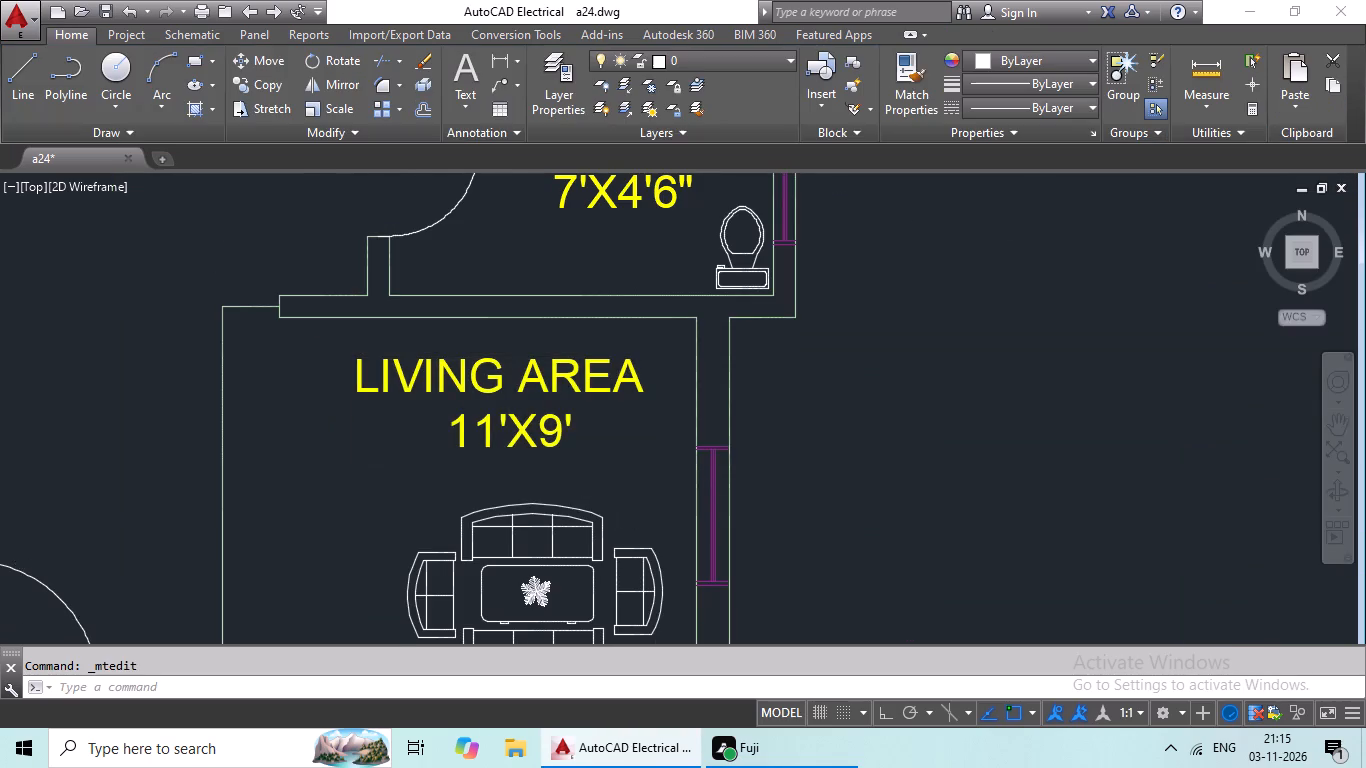
# Indent the name line of the east LIVING AREA label by one space.
pyautogui.doubleClick(598, 443)
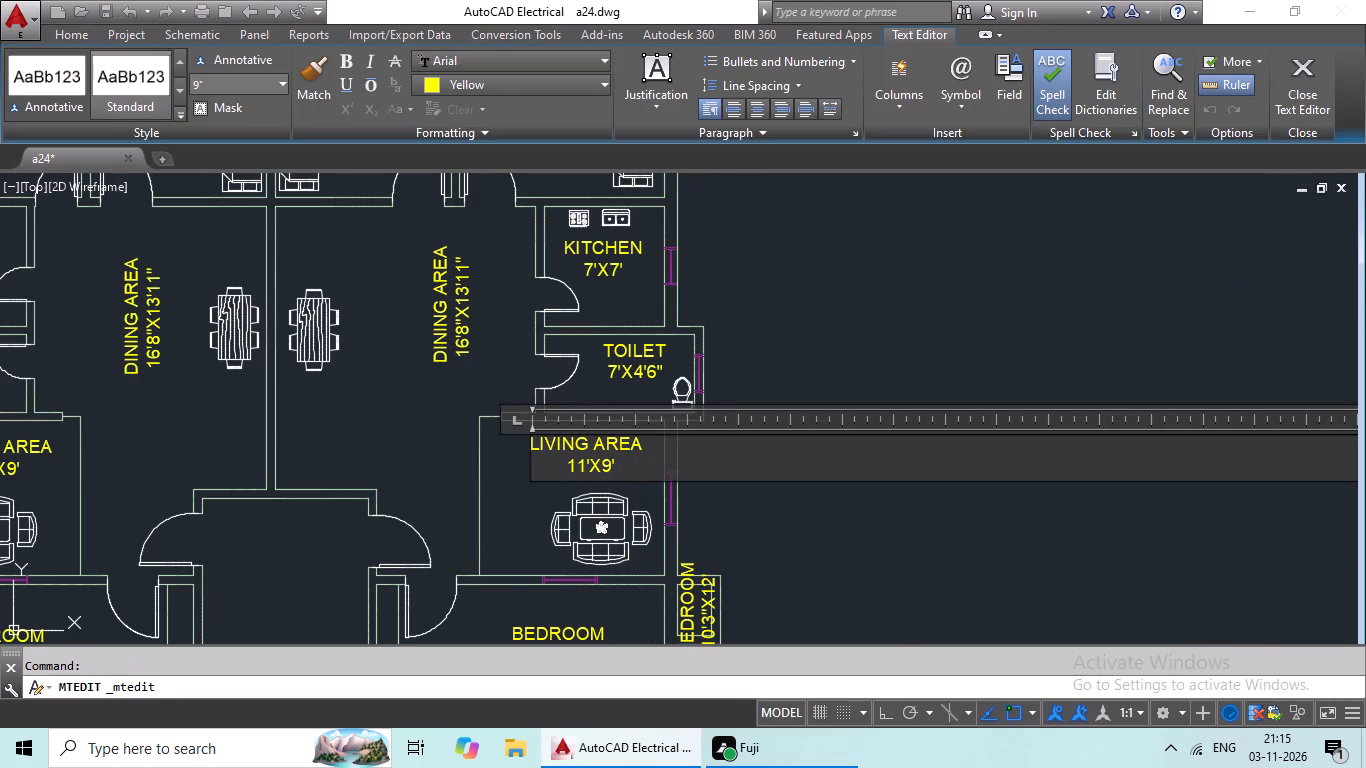
pyautogui.click(534, 443)
pyautogui.press('BackSpace')
pyautogui.press('space')
pyautogui.click(818, 525)
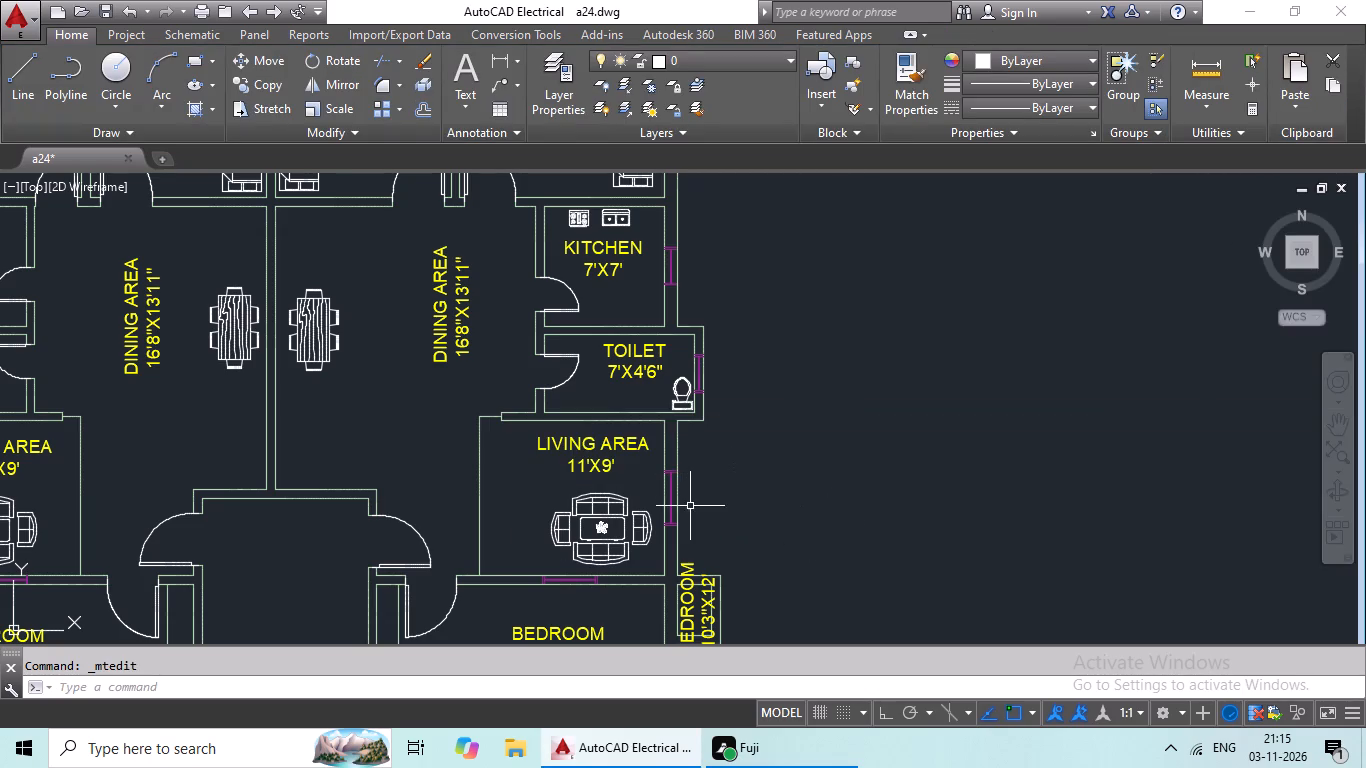
# Replace the vertical BEDROOM label at the small projection on the west wall, south of the living area, with WC.
pyautogui.scroll(-2, 856, 481)
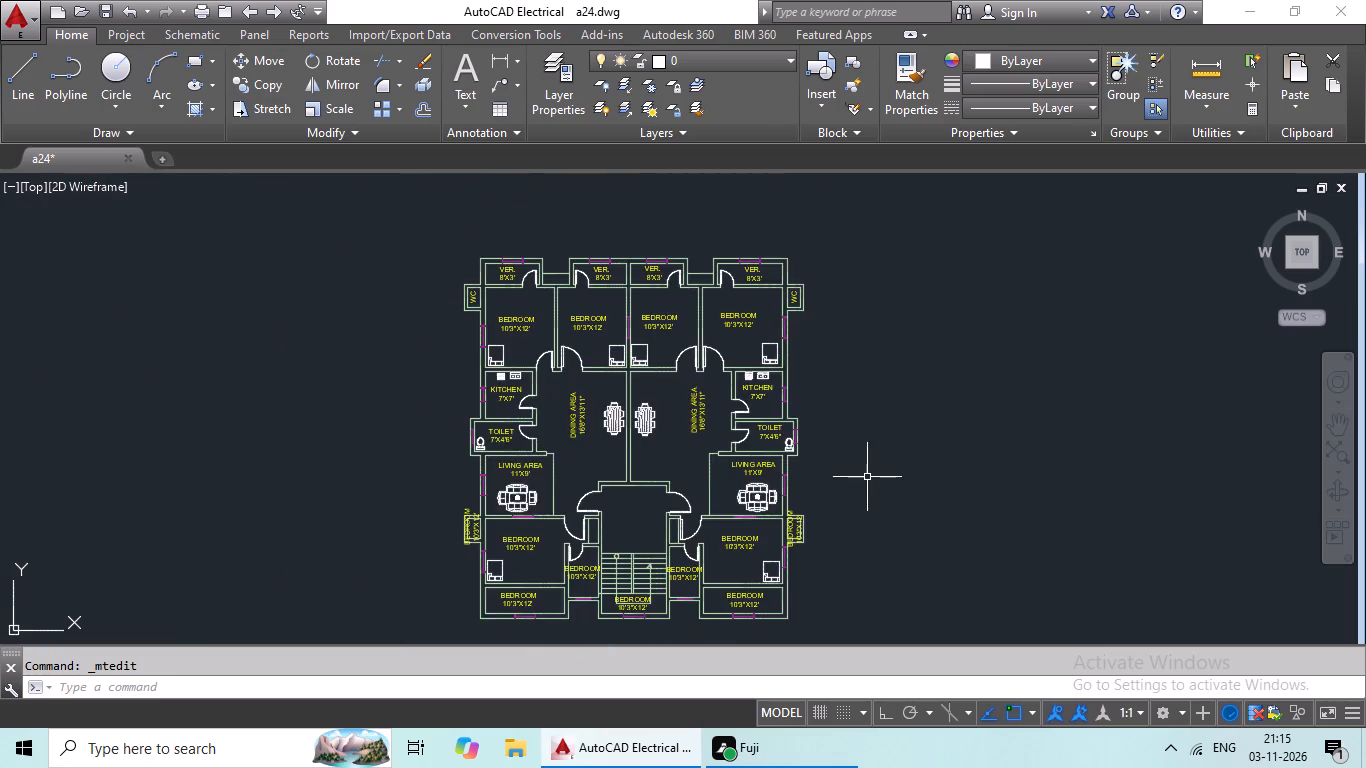
pyautogui.moveTo(867, 476); pyautogui.dragTo(899, 363, button='middle')
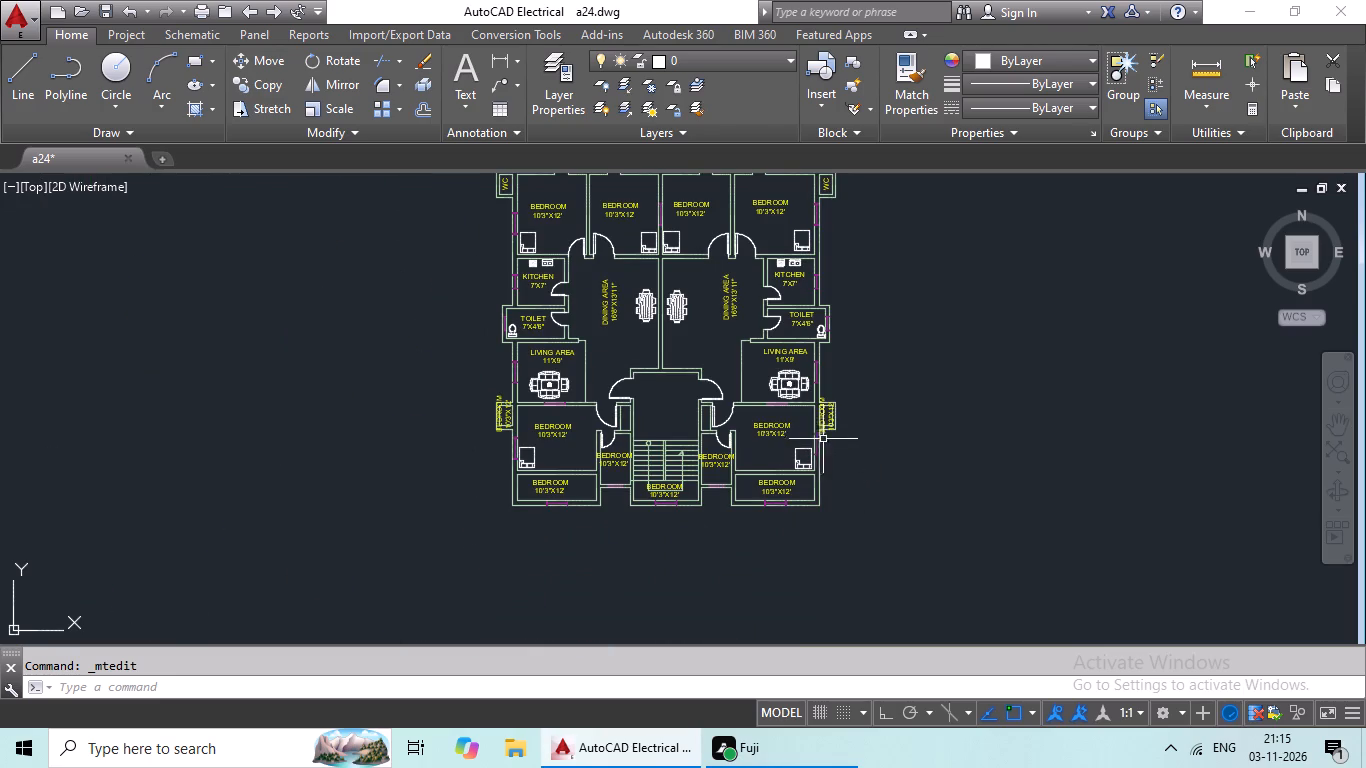
pyautogui.scroll(2, 513, 423)
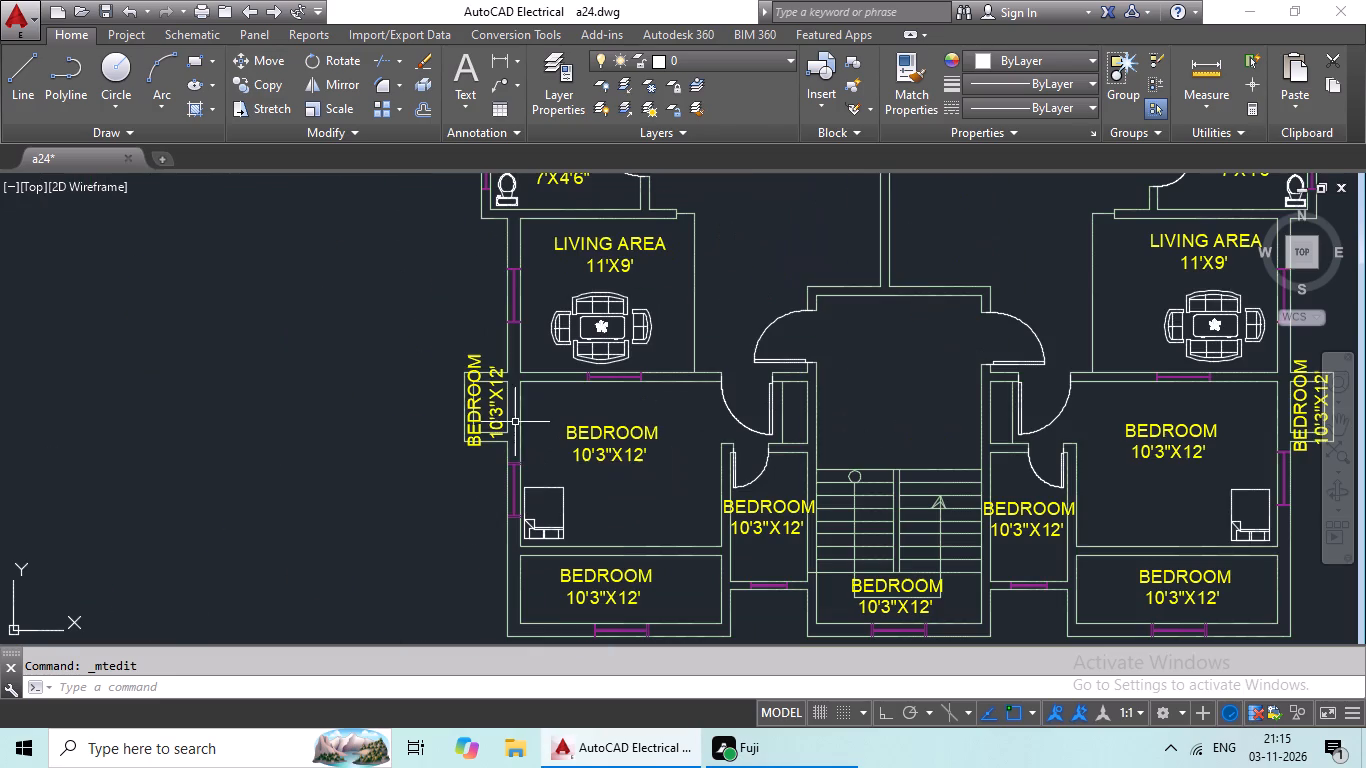
pyautogui.doubleClick(474, 415)
pyautogui.scroll(4, 514, 446)
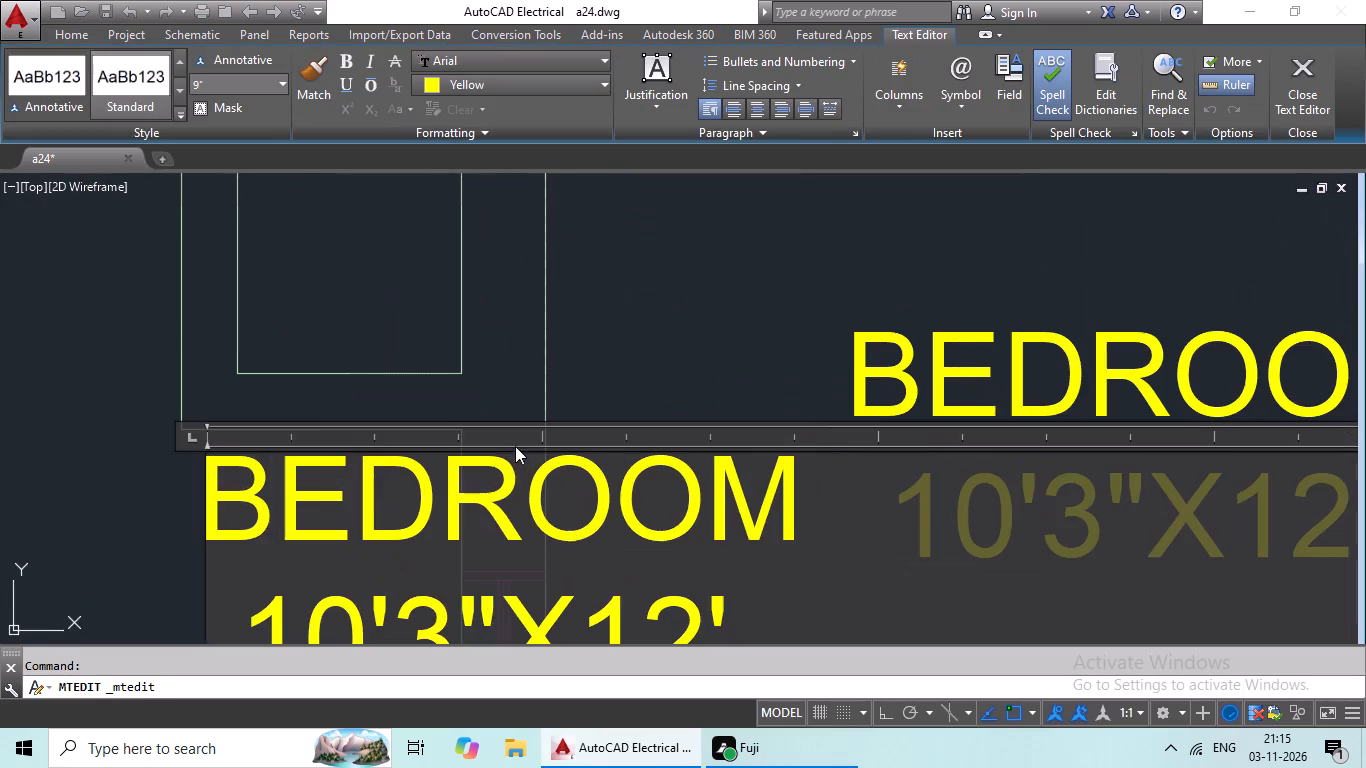
pyautogui.moveTo(675, 476); pyautogui.dragTo(693, 349, button='middle')
pyautogui.click(755, 514)
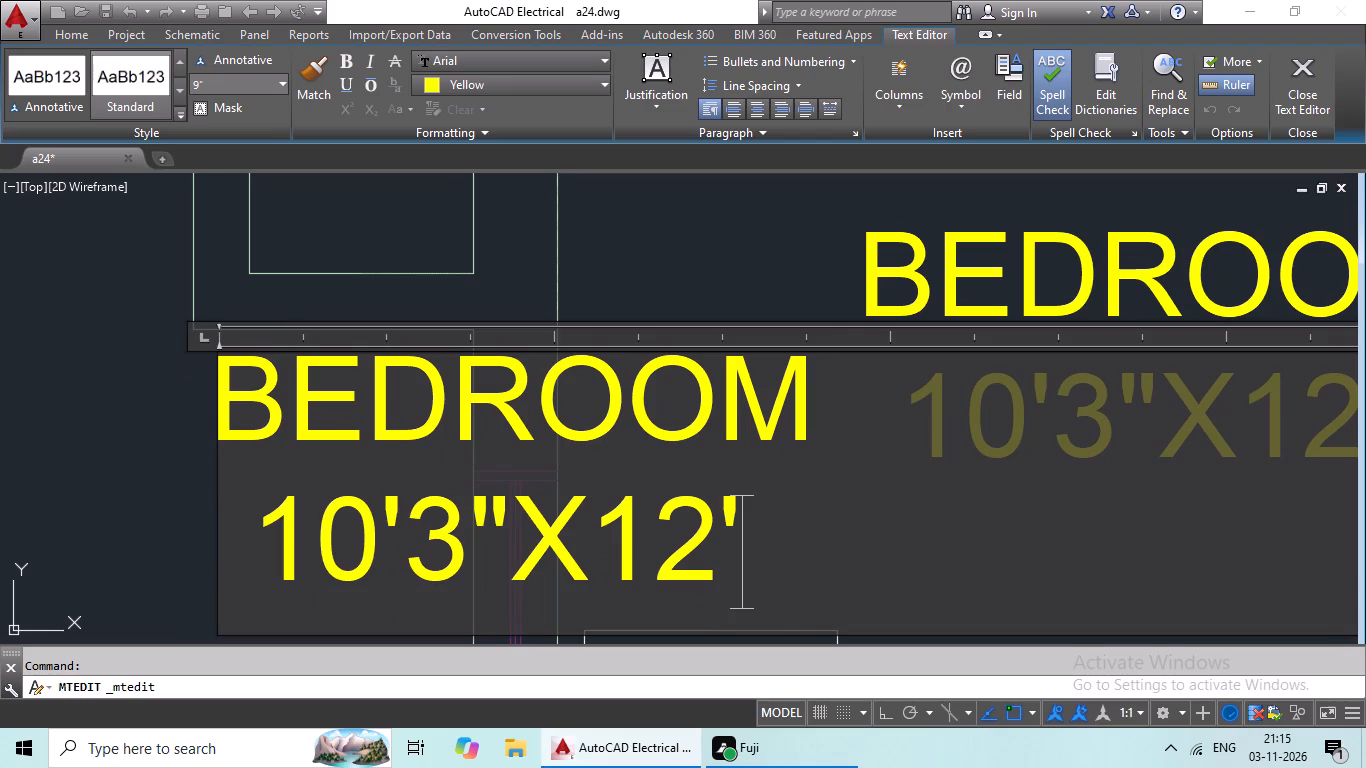
pyautogui.press('BackSpace')
pyautogui.press('BackSpace')
pyautogui.press('BackSpace')
pyautogui.press('BackSpace')
pyautogui.press('BackSpace')
pyautogui.press('BackSpace')
pyautogui.press('BackSpace')
pyautogui.press('BackSpace')
pyautogui.press('BackSpace')
pyautogui.press('BackSpace')
pyautogui.press('BackSpace')
pyautogui.press('BackSpace')
pyautogui.press('BackSpace')
pyautogui.press('BackSpace')
pyautogui.press('BackSpace')
pyautogui.press('BackSpace')
pyautogui.press('BackSpace')
pyautogui.press('BackSpace')
pyautogui.press('BackSpace')
pyautogui.press('BackSpace')
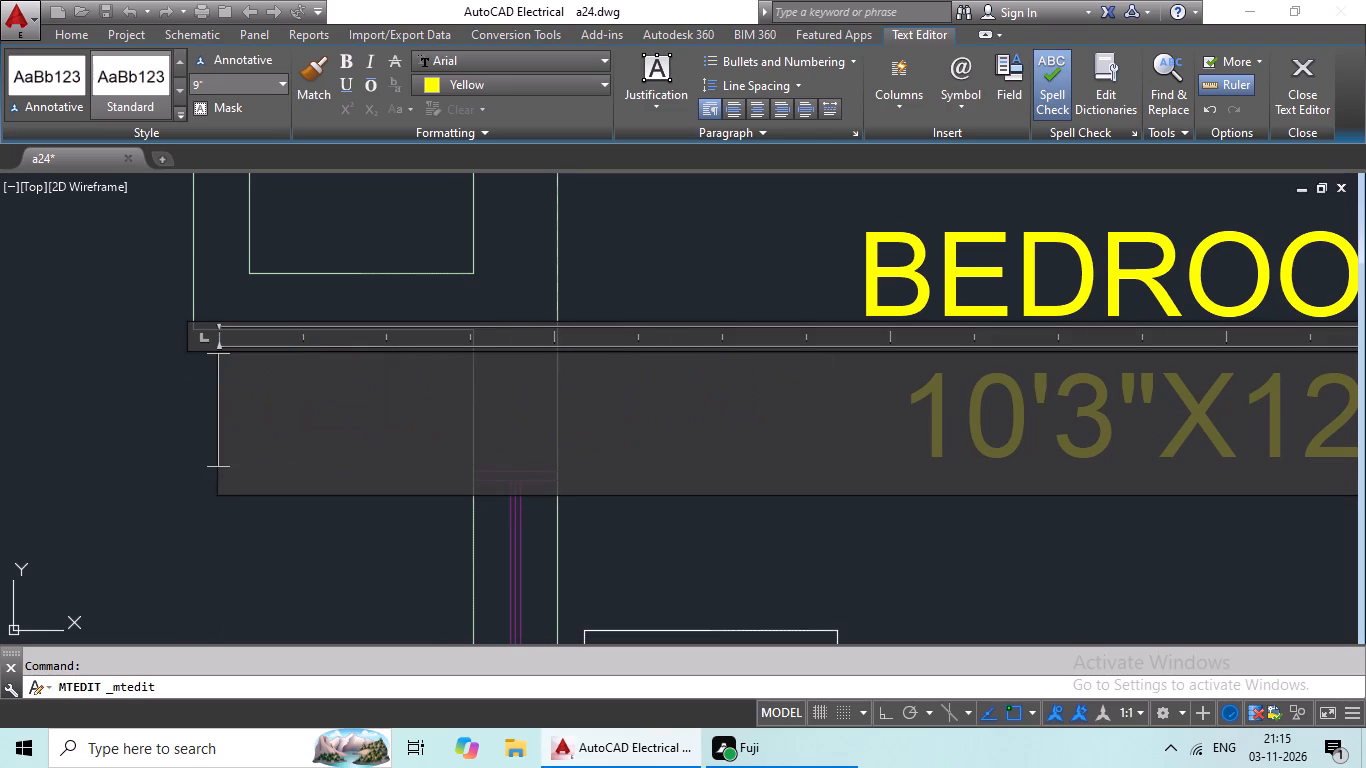
pyautogui.hotkey('shift', 'w')
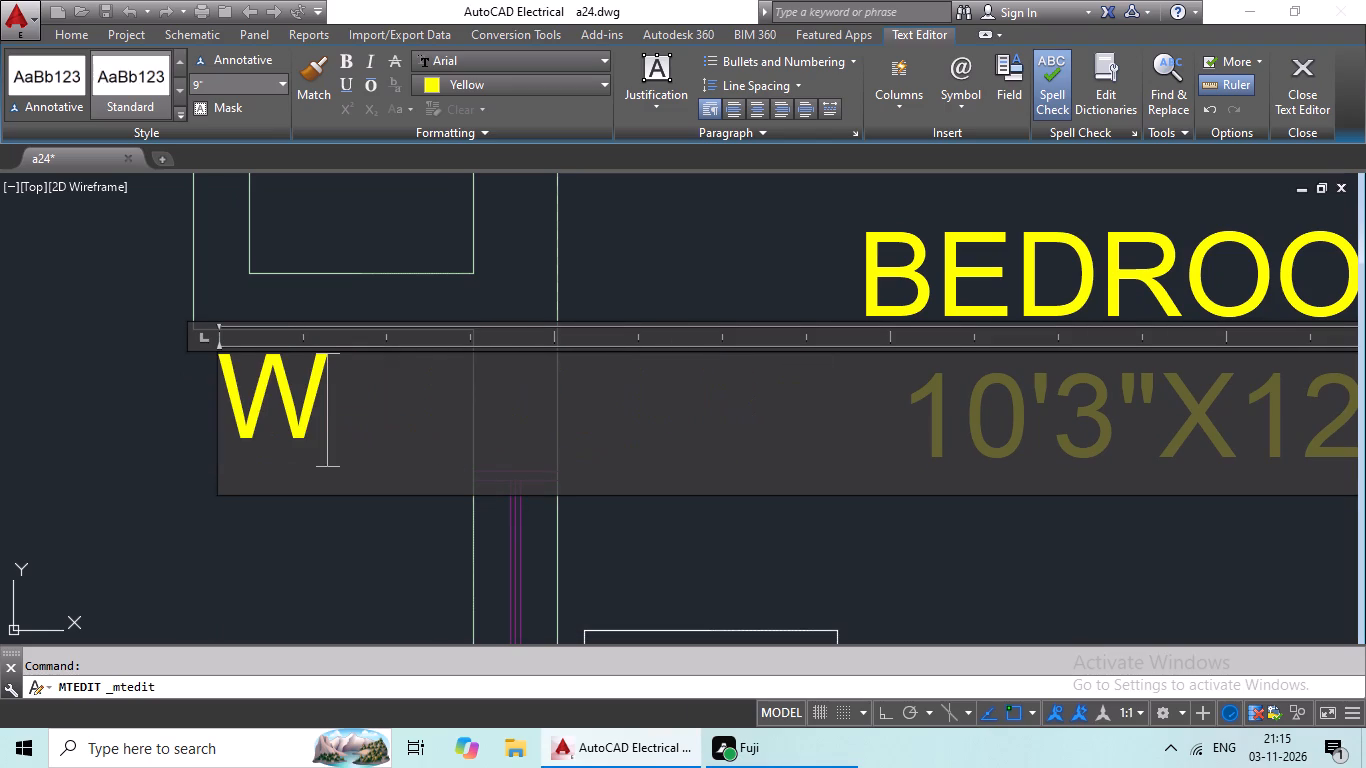
pyautogui.hotkey('shift', 'c')
pyautogui.click(817, 291)
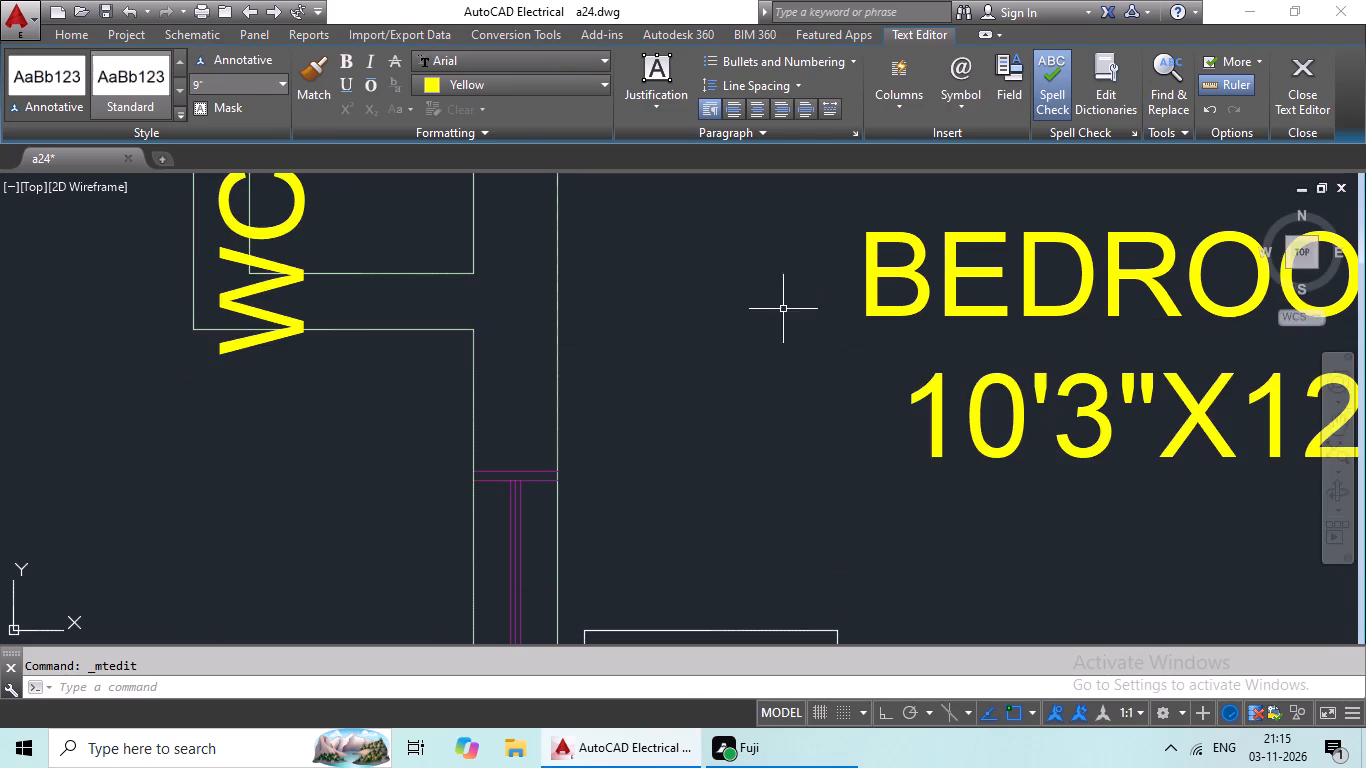
# Move the new vertical WC label into the middle of its small room on the west wall.
pyautogui.scroll(-1, 326, 326)
pyautogui.moveTo(326, 360); pyautogui.dragTo(295, 505, button='middle')
pyautogui.click(264, 450)
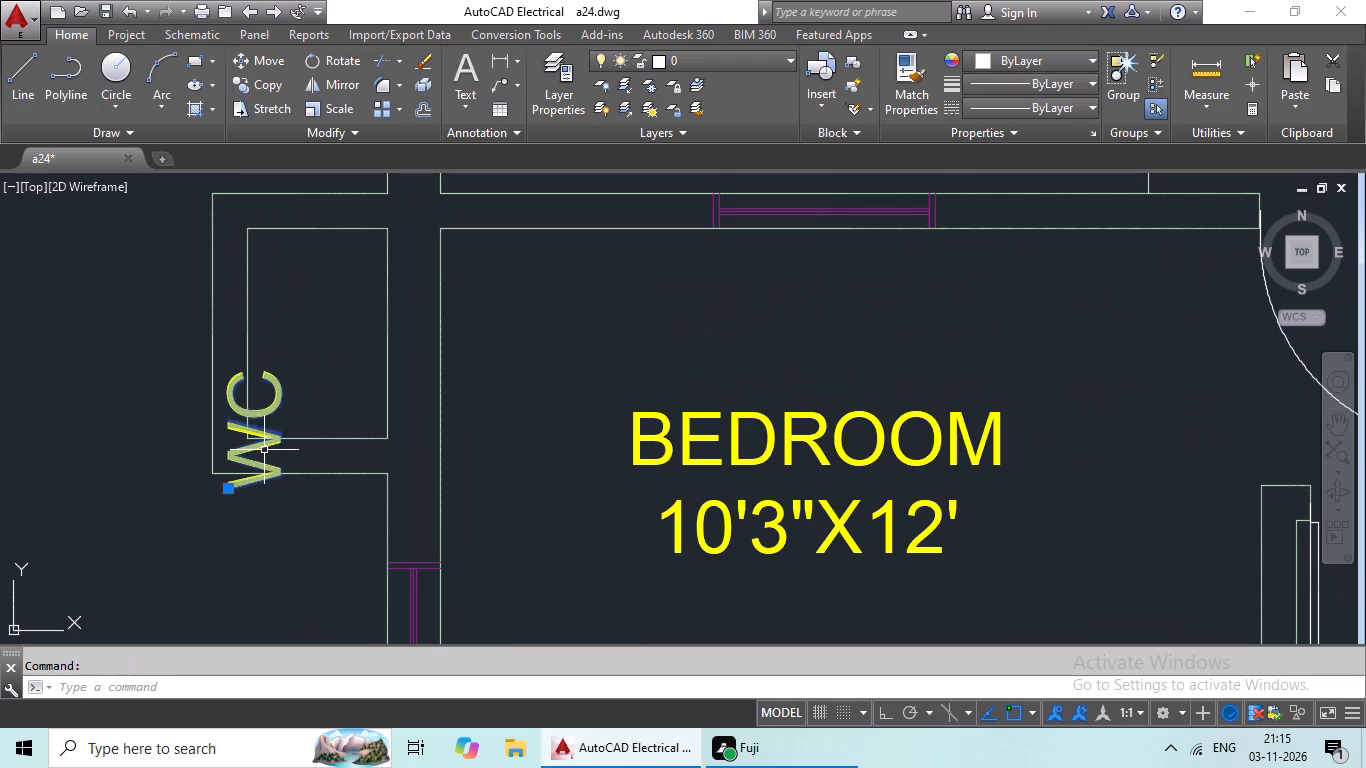
pyautogui.click(265, 61)
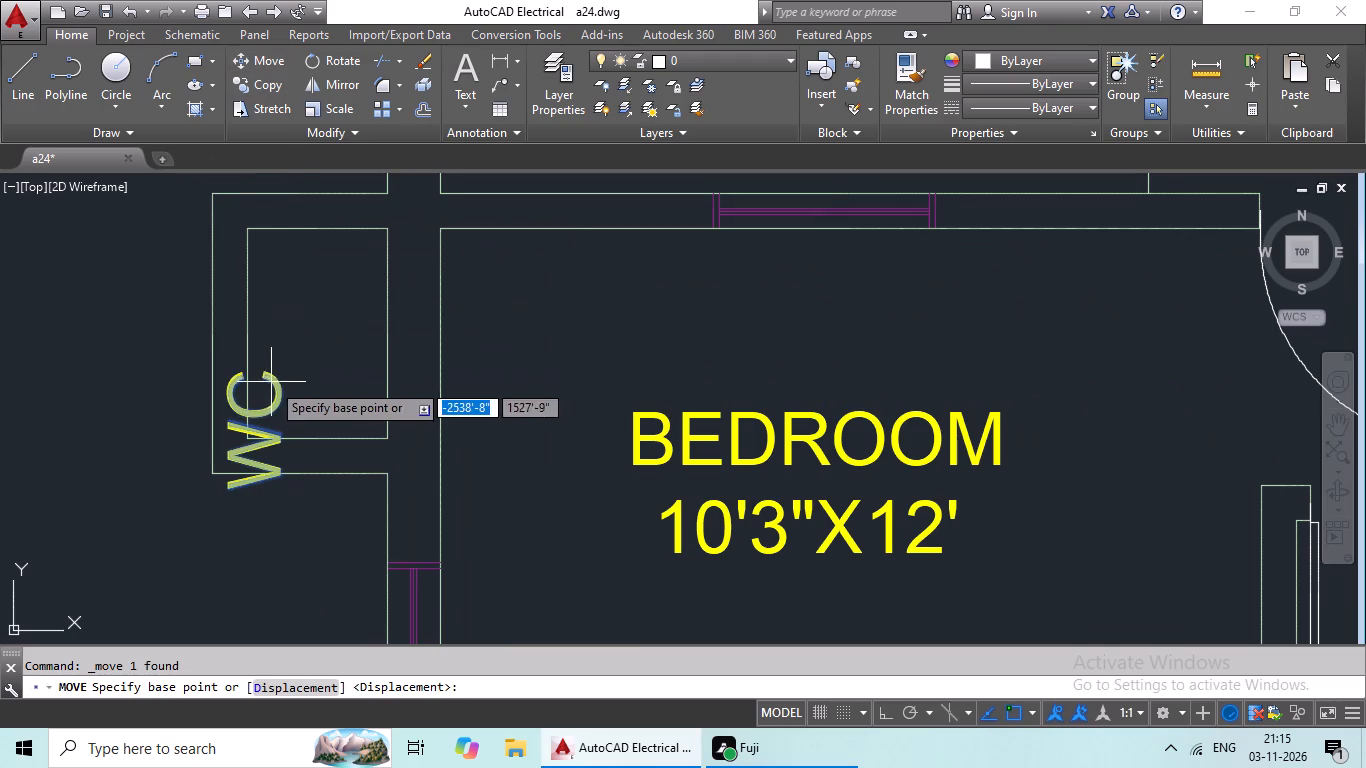
pyautogui.click(272, 397)
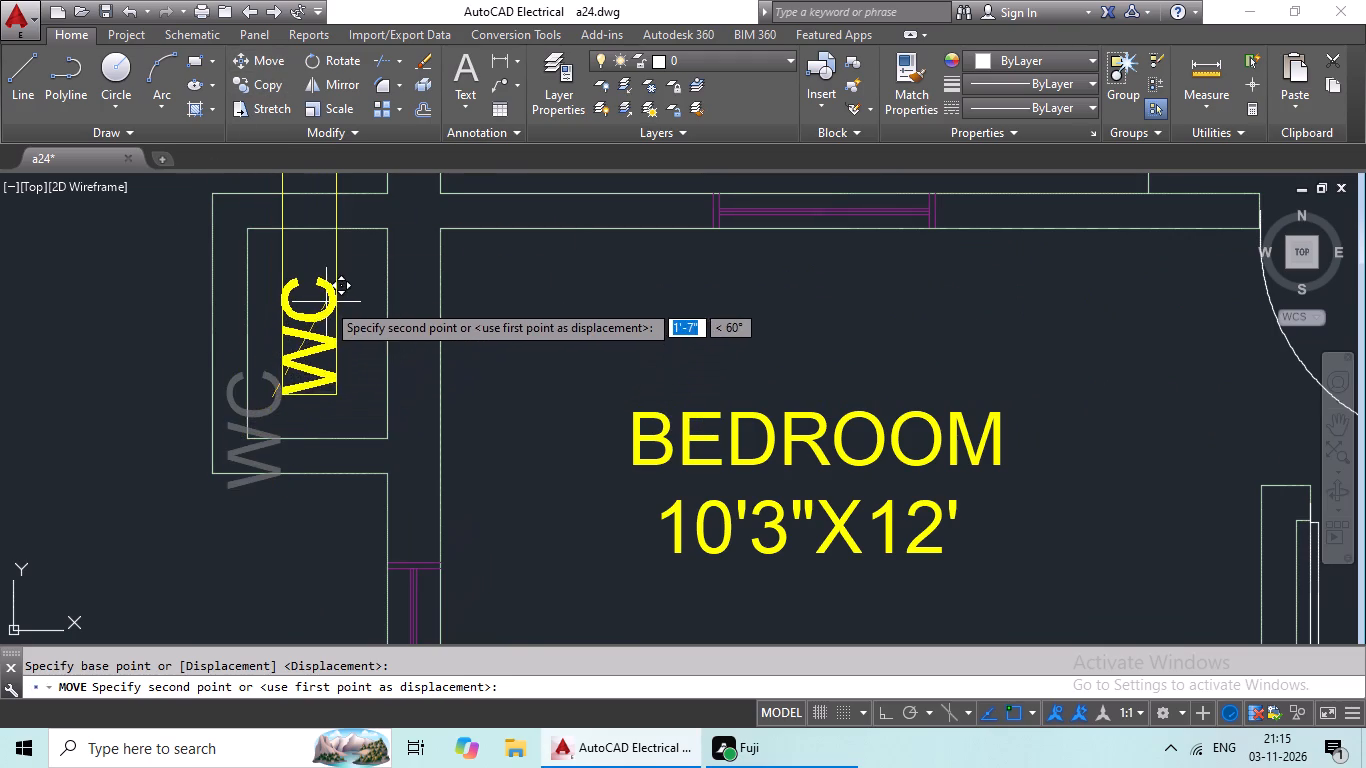
pyautogui.click(326, 302)
# Replace the BEDROOM label in the west apartment's room south of the living area with M.BED over 11'9"X11'5".
pyautogui.scroll(-2, 415, 312)
pyautogui.moveTo(509, 333); pyautogui.dragTo(467, 342, button='middle')
pyautogui.scroll(-1, 607, 404)
pyautogui.moveTo(607, 404); pyautogui.dragTo(568, 414, button='middle')
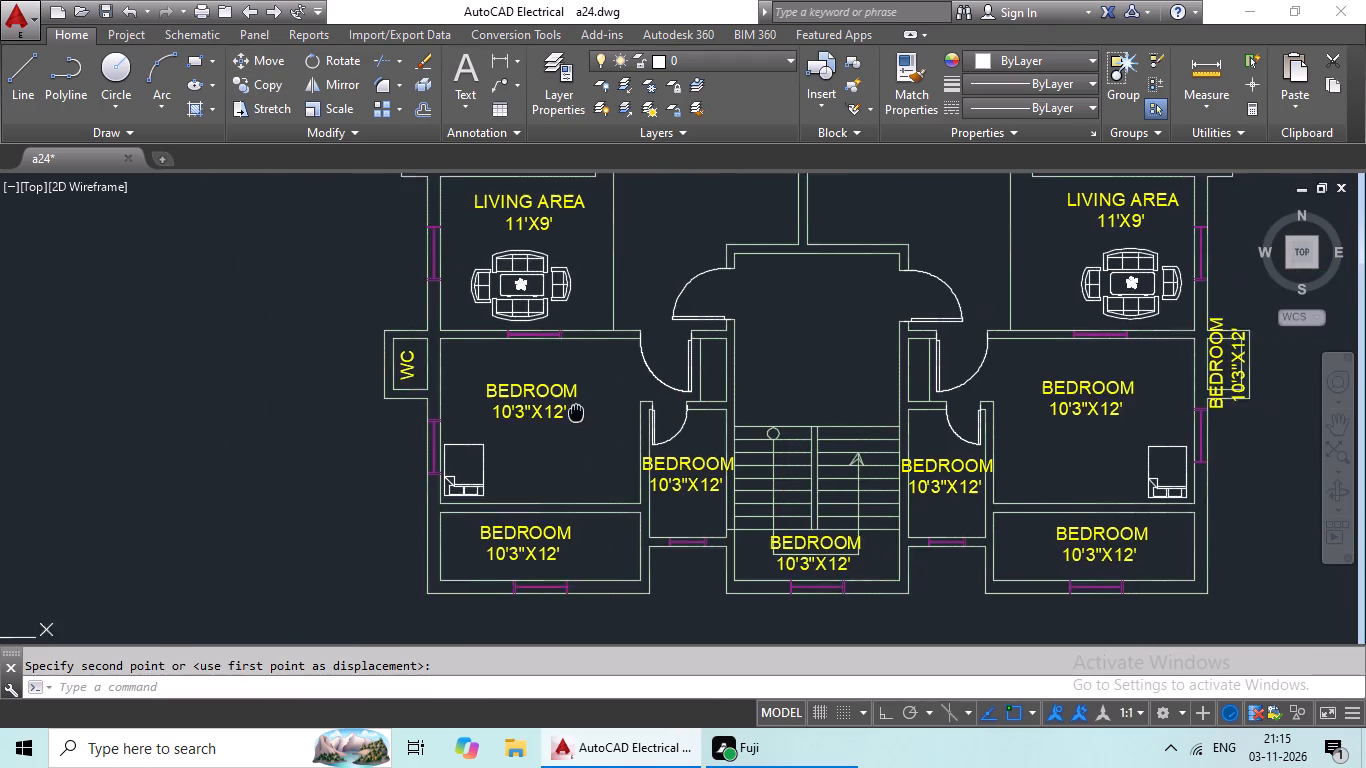
pyautogui.moveTo(568, 414); pyautogui.dragTo(521, 427, button='middle')
pyautogui.doubleClick(501, 421)
pyautogui.scroll(4, 506, 424)
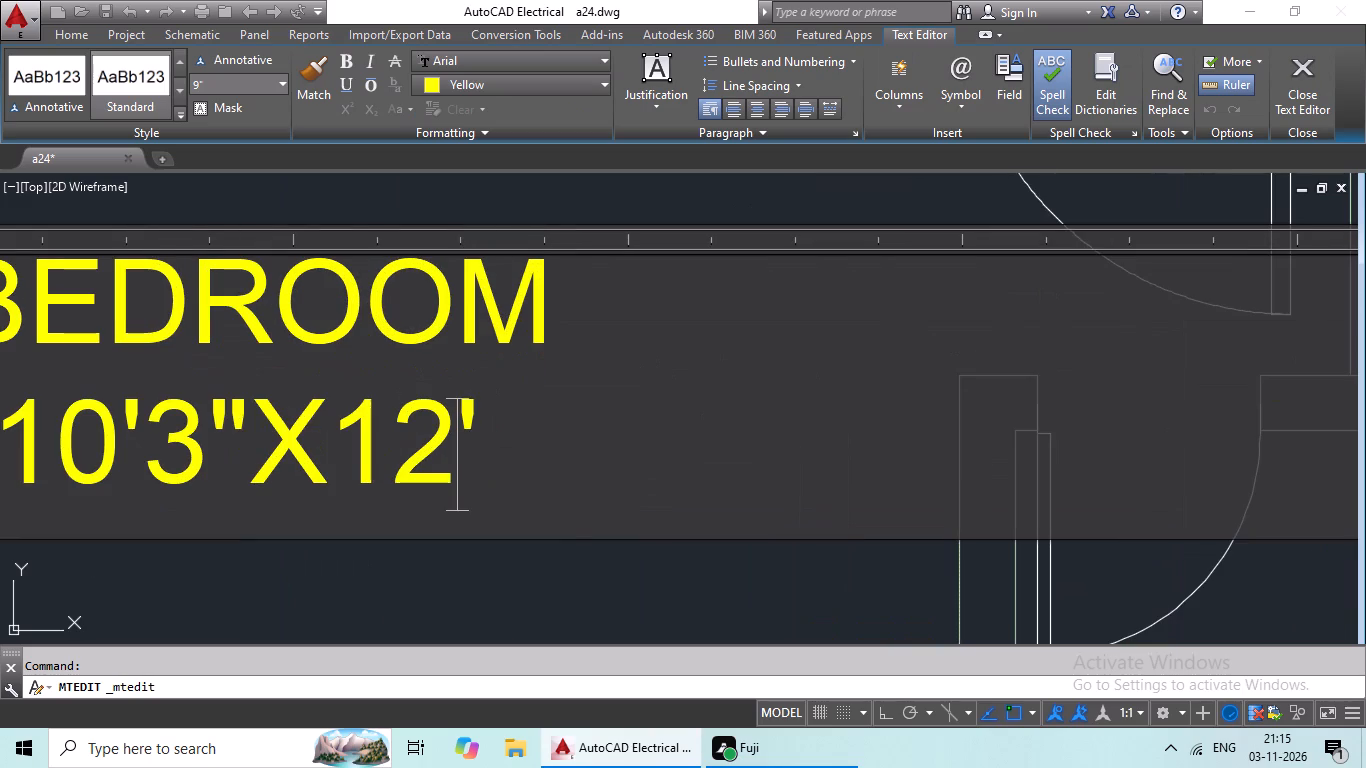
pyautogui.click(574, 441)
pyautogui.scroll(-1, 575, 441)
pyautogui.press('BackSpace')
pyautogui.press('BackSpace')
pyautogui.press('BackSpace')
pyautogui.press('BackSpace')
pyautogui.press('BackSpace')
pyautogui.press('BackSpace')
pyautogui.press('BackSpace')
pyautogui.press('BackSpace')
pyautogui.press('BackSpace')
pyautogui.press('BackSpace')
pyautogui.press('BackSpace')
pyautogui.press('BackSpace')
pyautogui.press('BackSpace')
pyautogui.press('BackSpace')
pyautogui.press('BackSpace')
pyautogui.press('BackSpace')
pyautogui.press('BackSpace')
pyautogui.press('BackSpace')
pyautogui.press('BackSpace')
pyautogui.press('BackSpace')
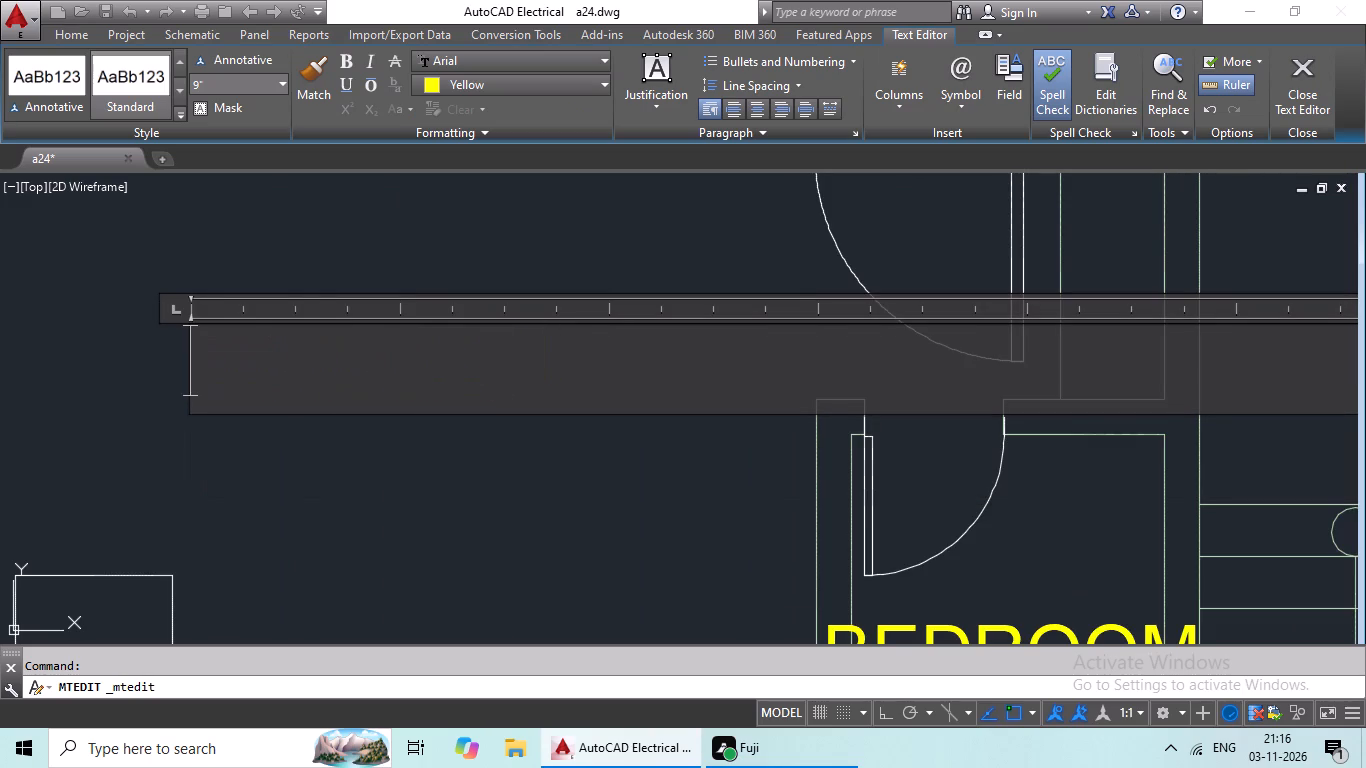
pyautogui.hotkey('shift', 'm')
pyautogui.press('.')
pyautogui.hotkey('shift', 'b')
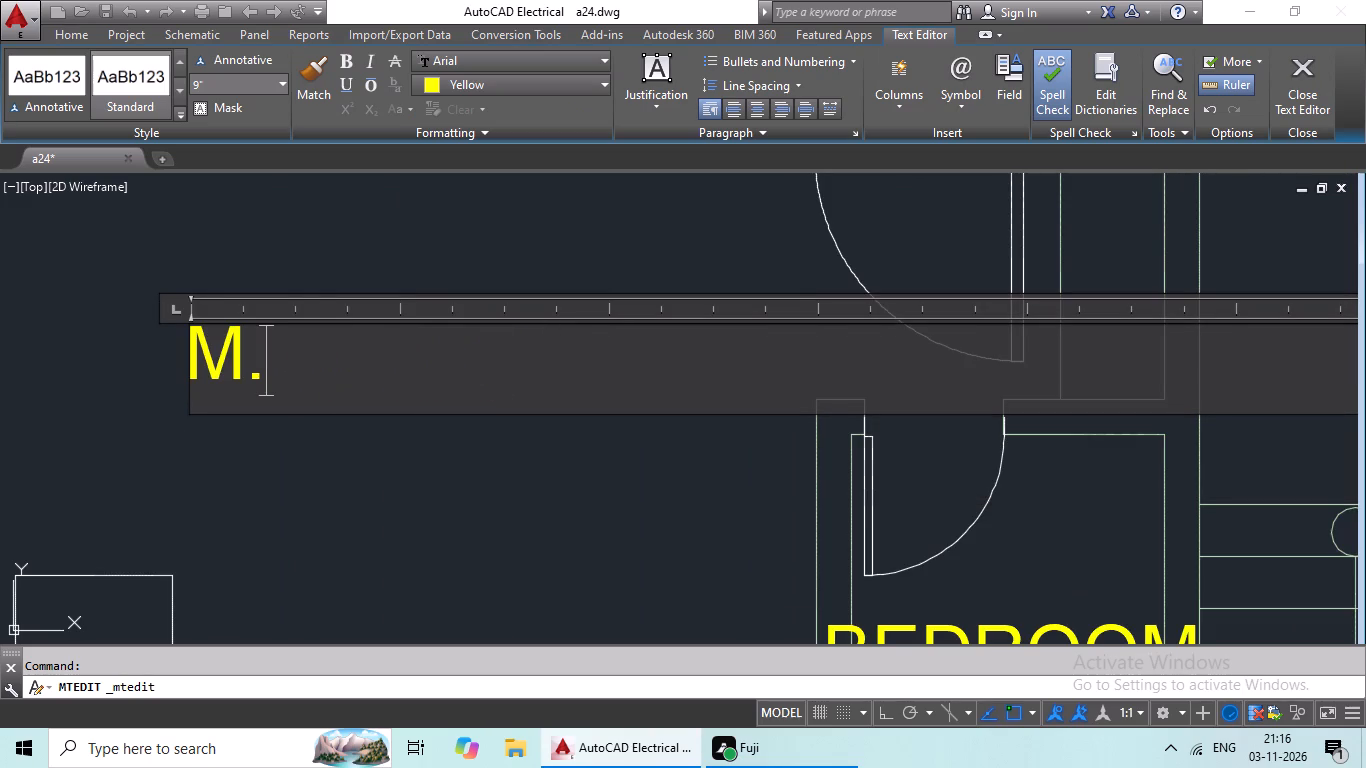
pyautogui.write('ED')
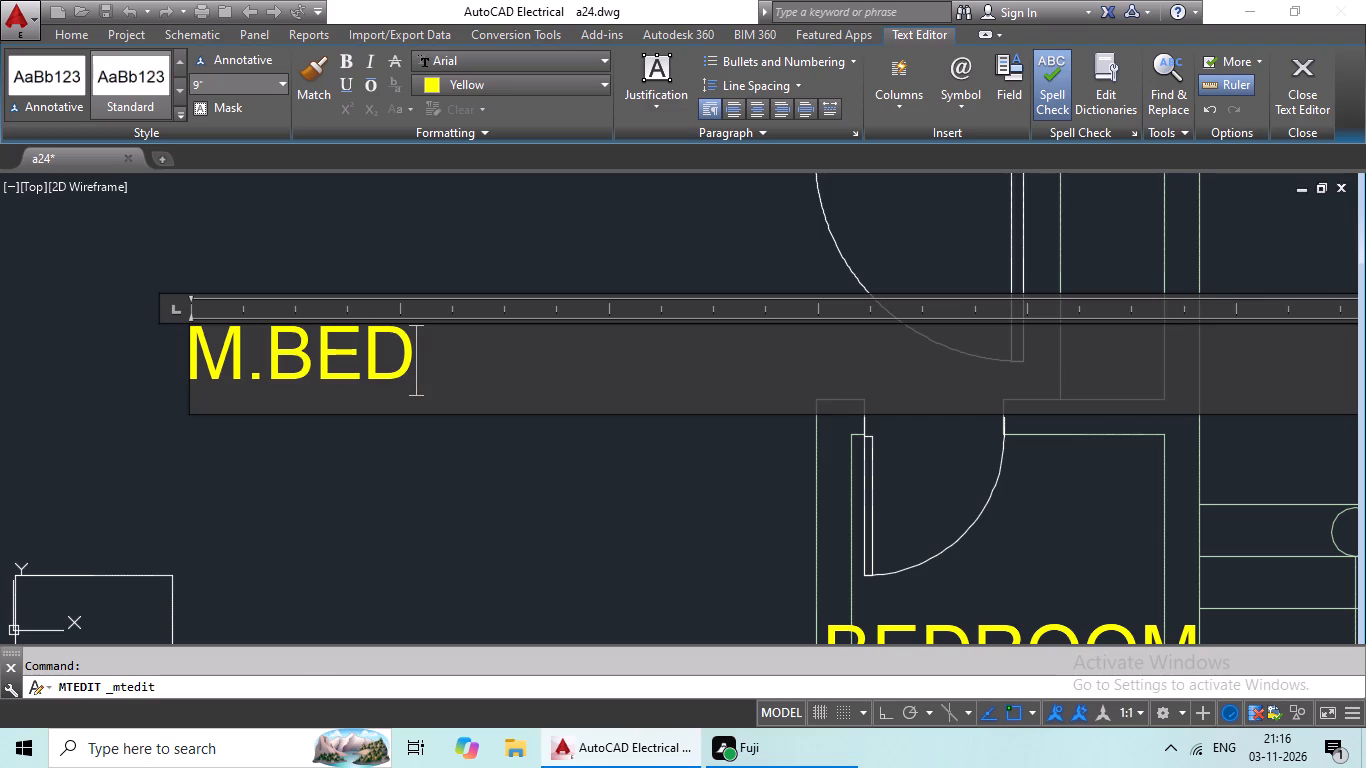
pyautogui.press('Return')
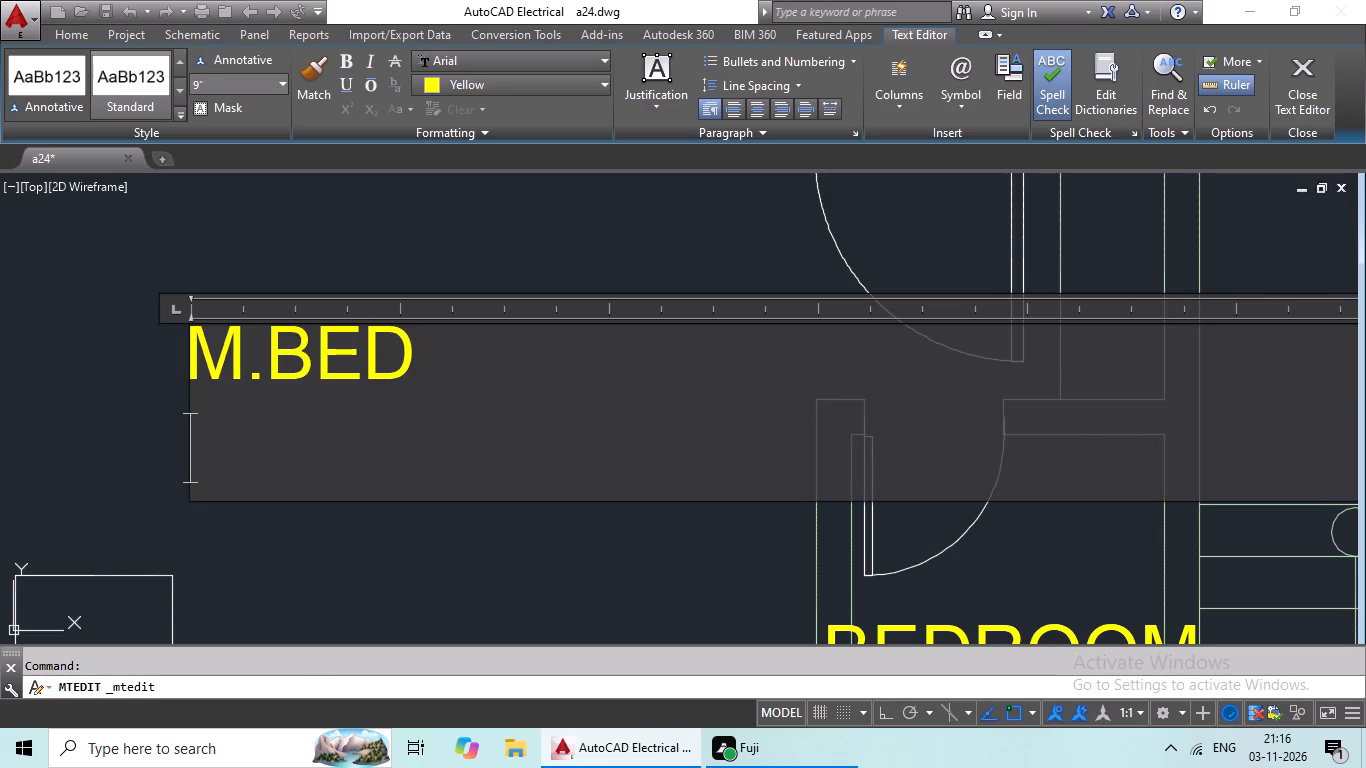
pyautogui.write("11'9")
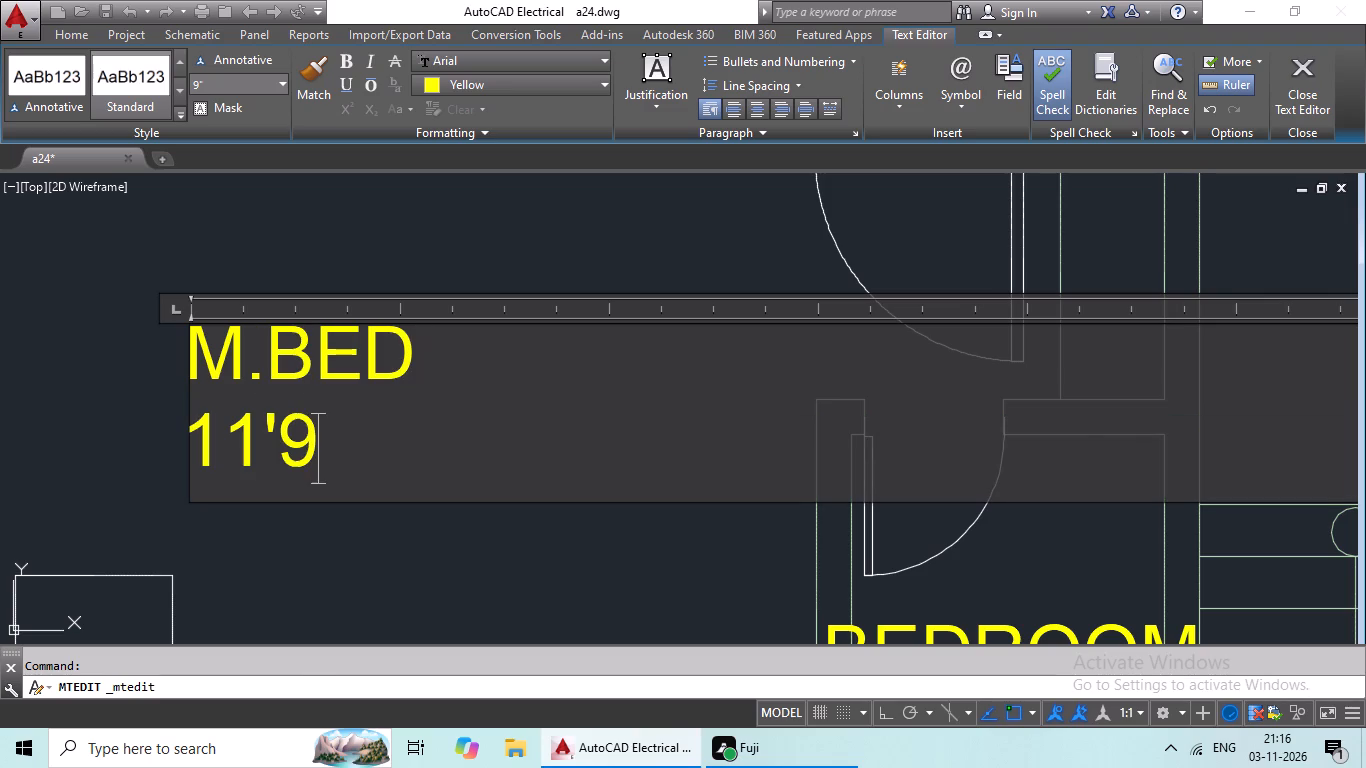
pyautogui.hotkey('shift', '"')
pyautogui.hotkey('shift', 'x')
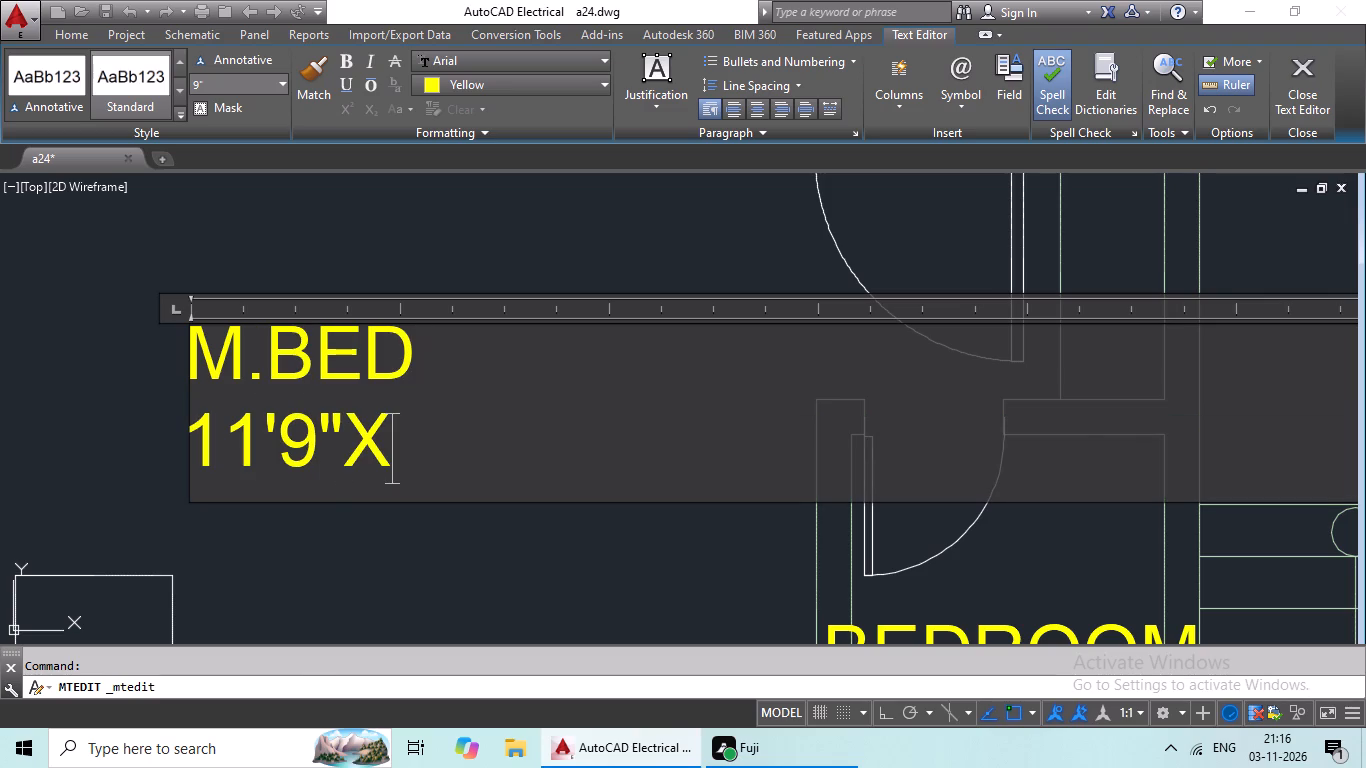
pyautogui.write('11\'5"')
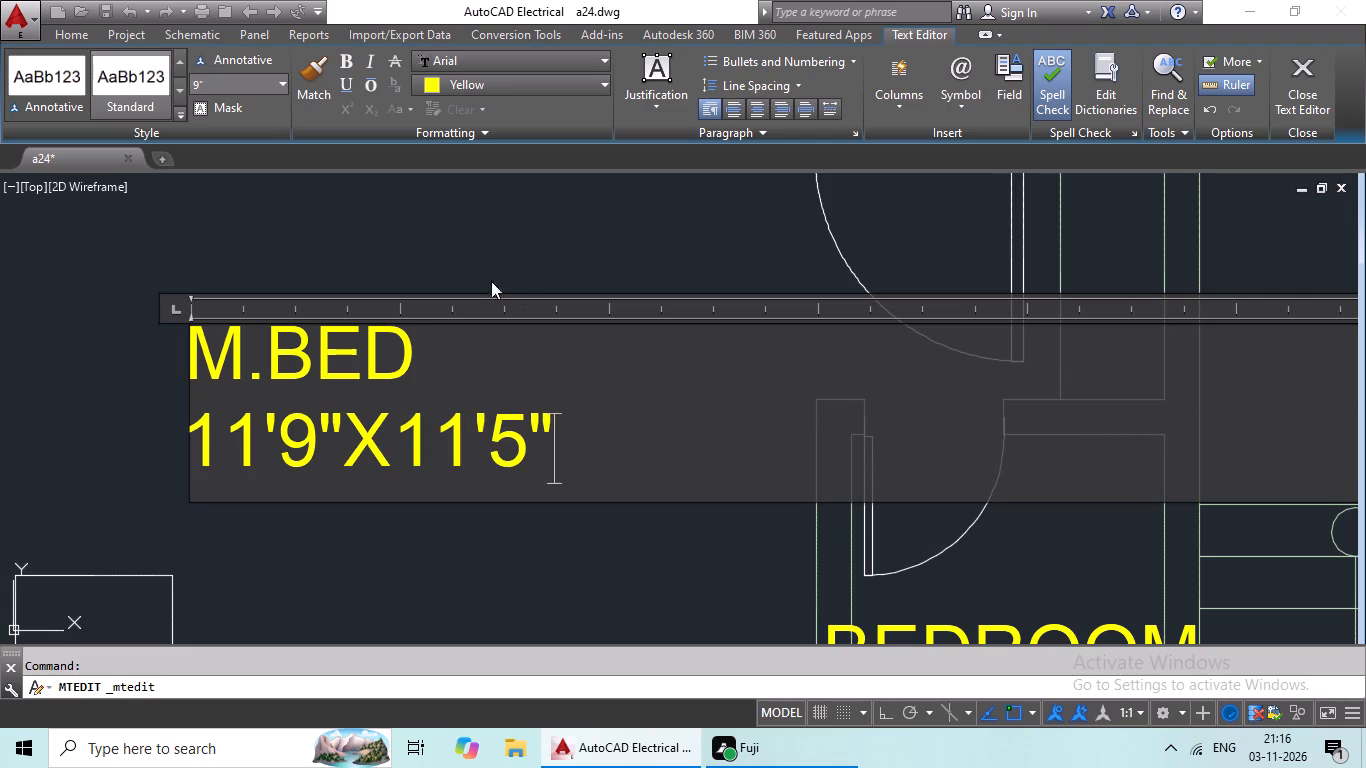
# Indent the west M.BED label's name by three spaces to centre it above the size line.
pyautogui.click(208, 351)
pyautogui.press('space')
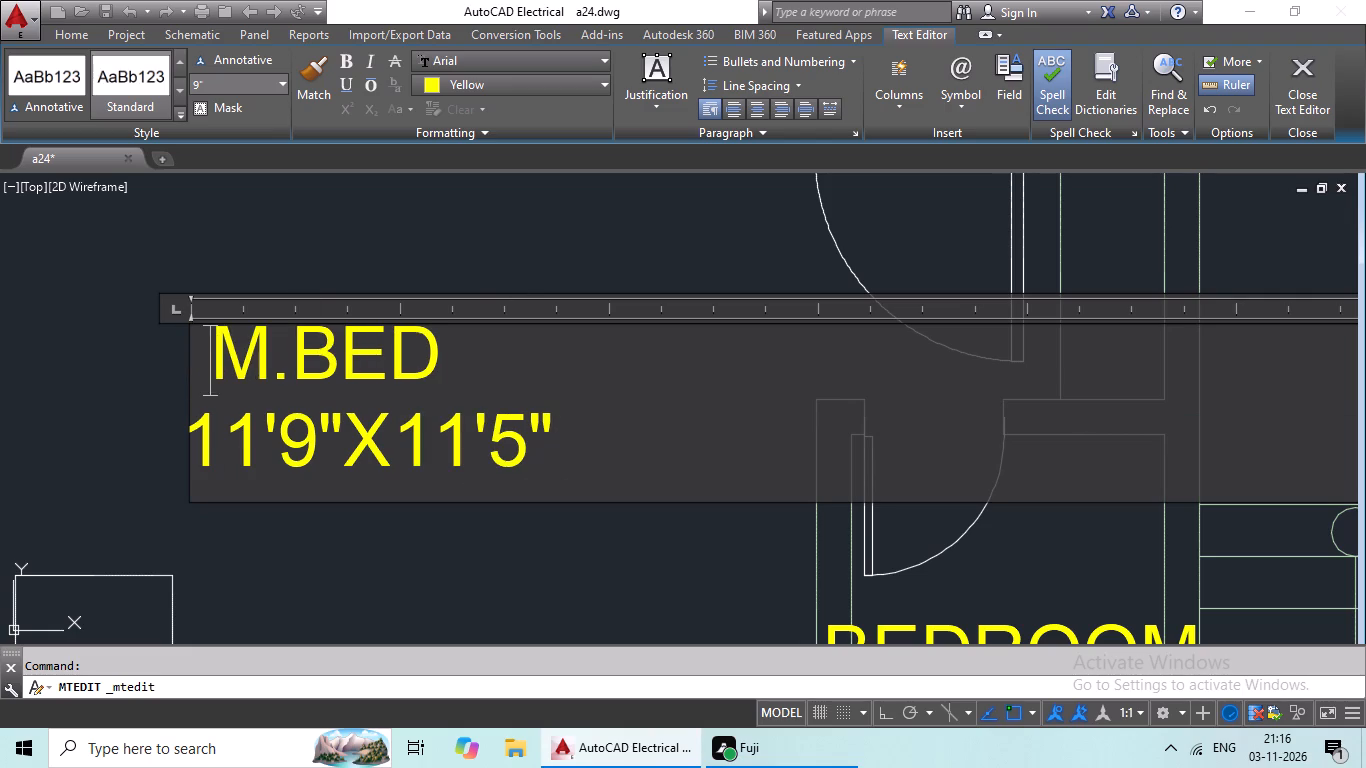
pyautogui.press('space')
pyautogui.press('space')
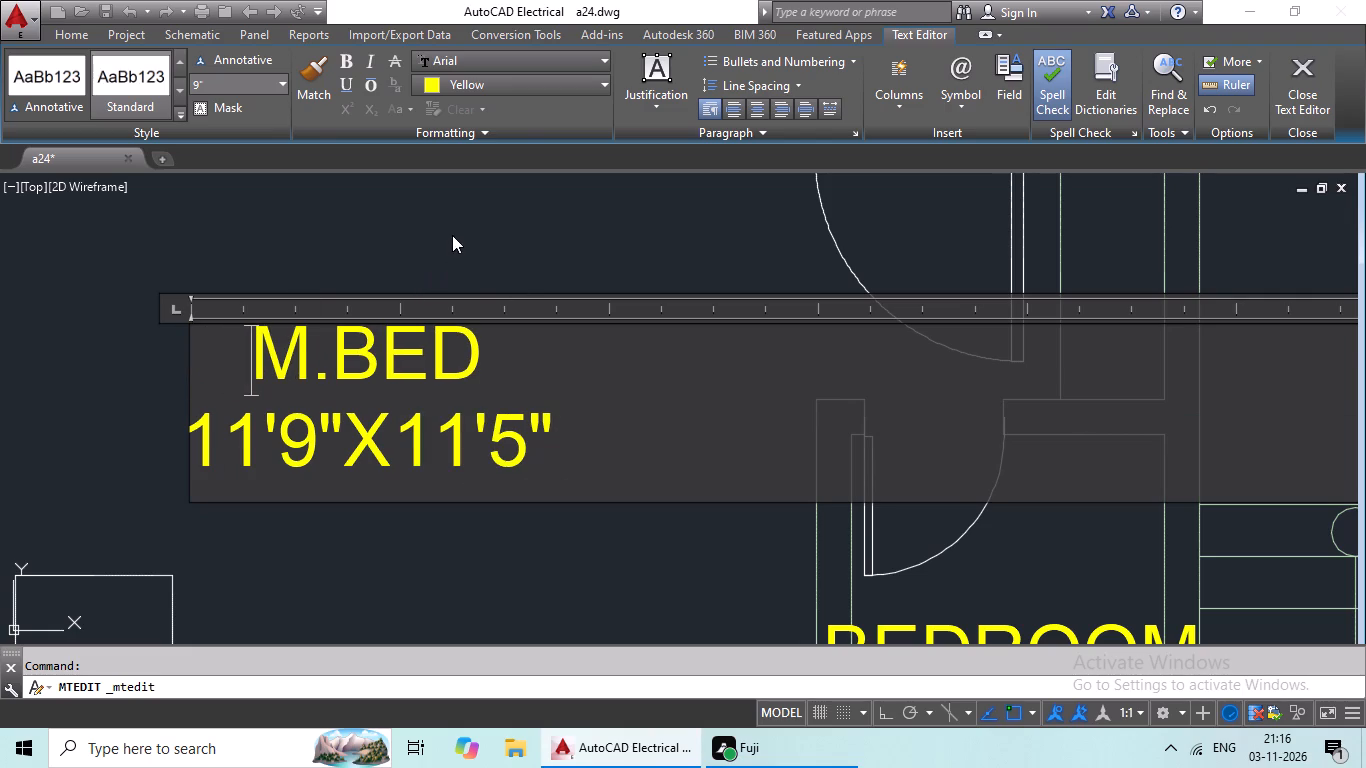
pyautogui.click(452, 234)
# Replace the BEDROOM label in the west apartment's southernmost room, below M.BED, with VER. over 11'X4'.
pyautogui.scroll(-4, 483, 282)
pyautogui.moveTo(543, 311); pyautogui.dragTo(409, 331, button='middle')
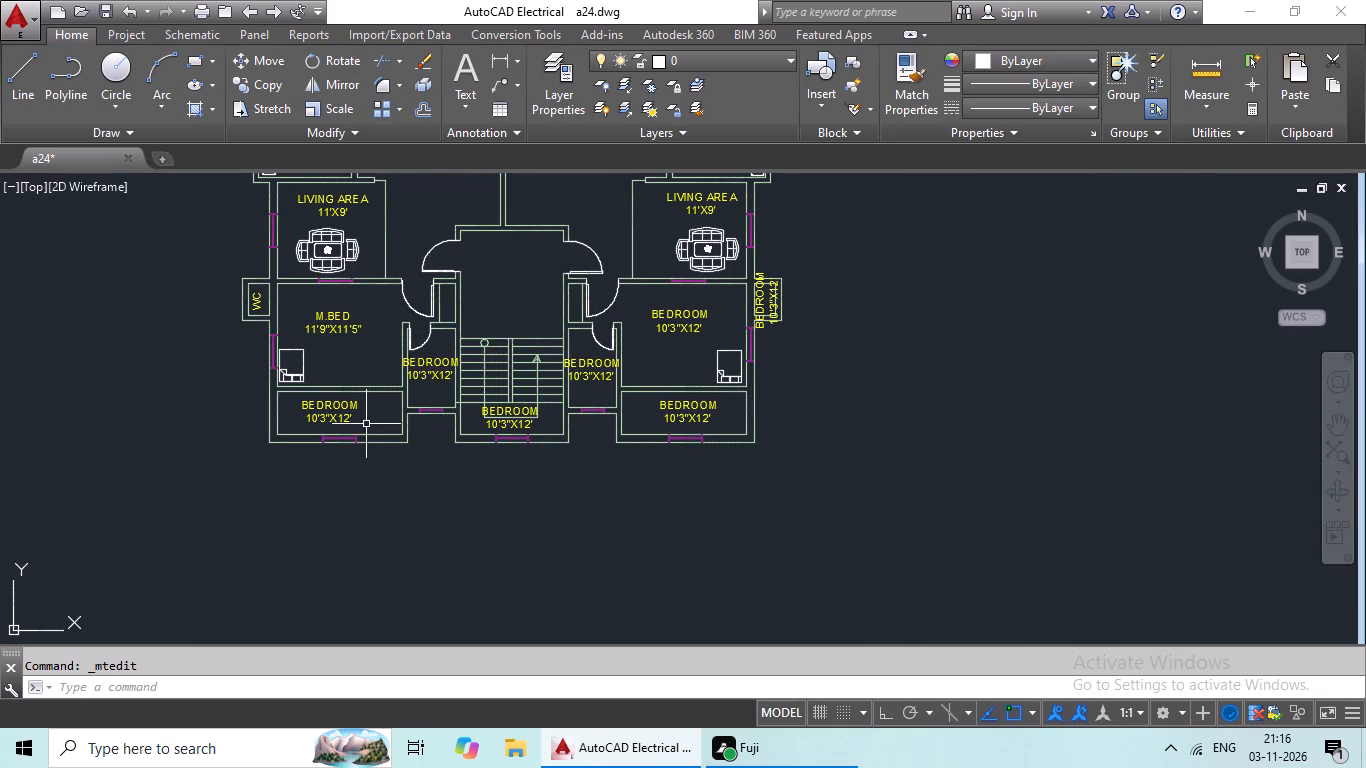
pyautogui.scroll(3, 350, 419)
pyautogui.doubleClick(299, 417)
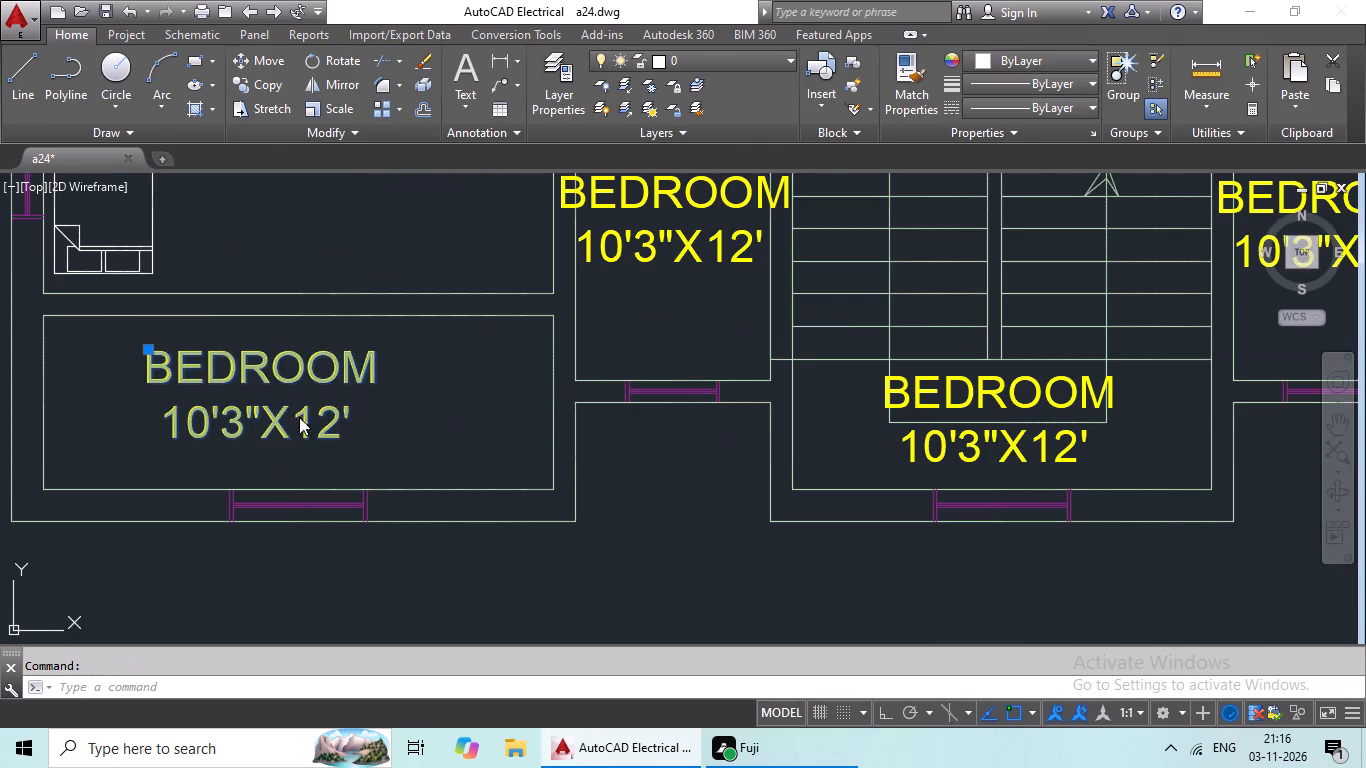
pyautogui.scroll(2, 359, 427)
pyautogui.scroll(-2, 372, 426)
pyautogui.click(415, 420)
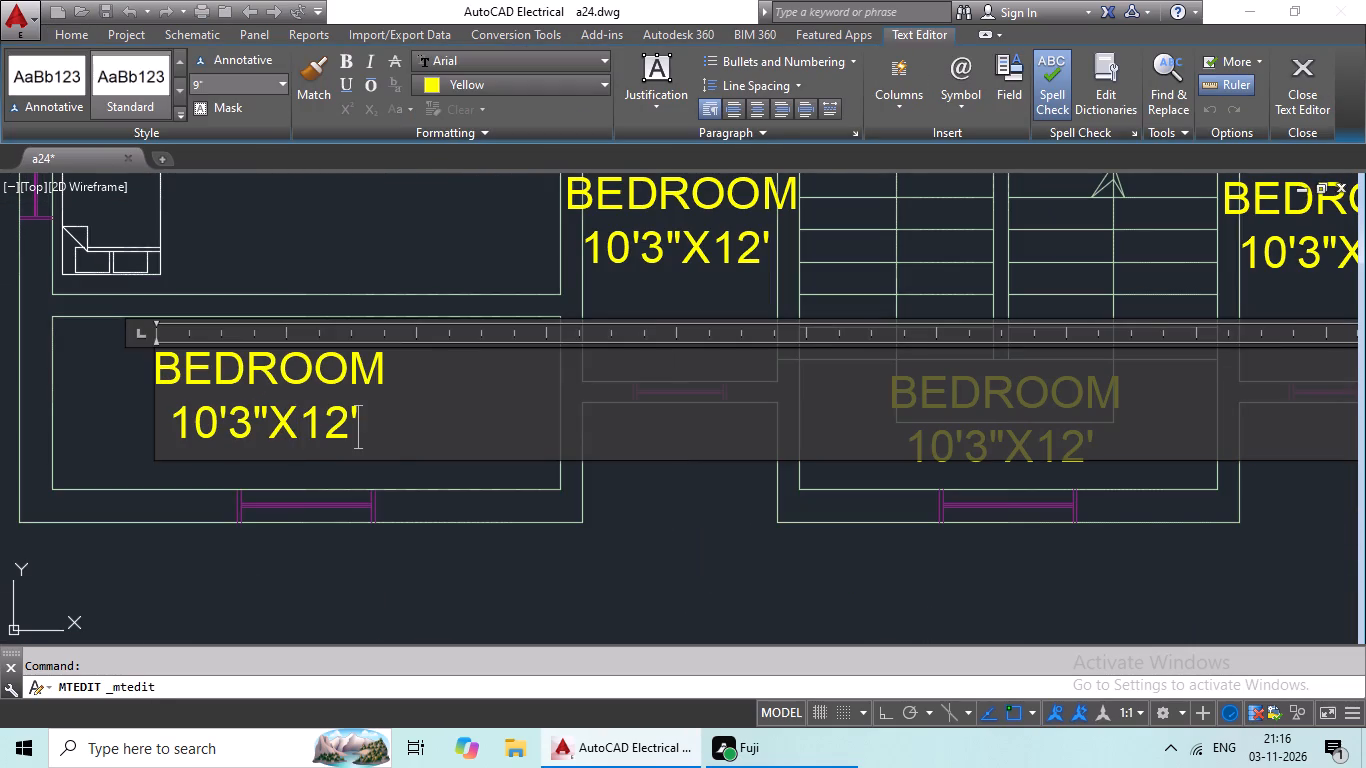
pyautogui.press('BackSpace')
pyautogui.press('BackSpace')
pyautogui.press('BackSpace')
pyautogui.press('BackSpace')
pyautogui.press('BackSpace')
pyautogui.press('BackSpace')
pyautogui.press('BackSpace')
pyautogui.press('BackSpace')
pyautogui.press('BackSpace')
pyautogui.press('BackSpace')
pyautogui.press('BackSpace')
pyautogui.press('BackSpace')
pyautogui.press('BackSpace')
pyautogui.press('BackSpace')
pyautogui.press('BackSpace')
pyautogui.press('BackSpace')
pyautogui.press('BackSpace')
pyautogui.press('BackSpace')
pyautogui.press('BackSpace')
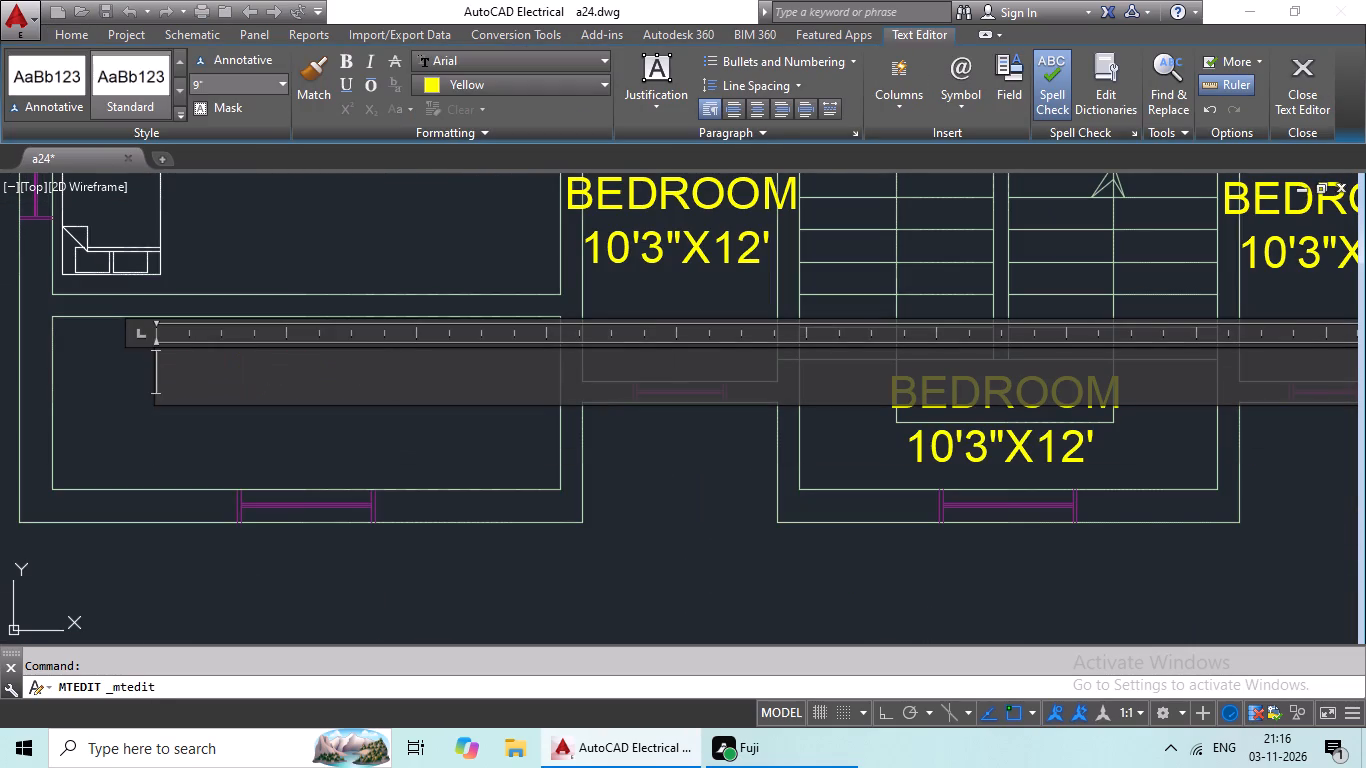
pyautogui.write('VER')
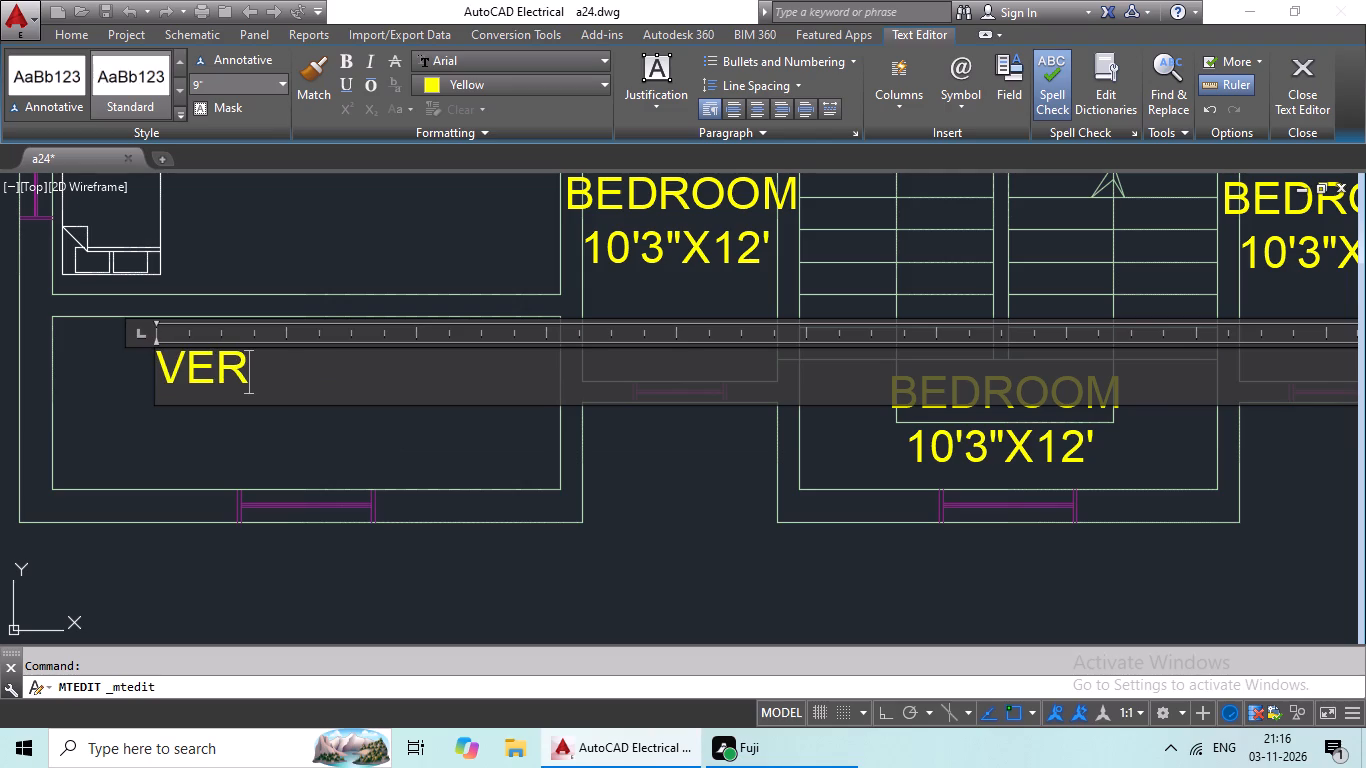
pyautogui.press('.')
pyautogui.press('Return')
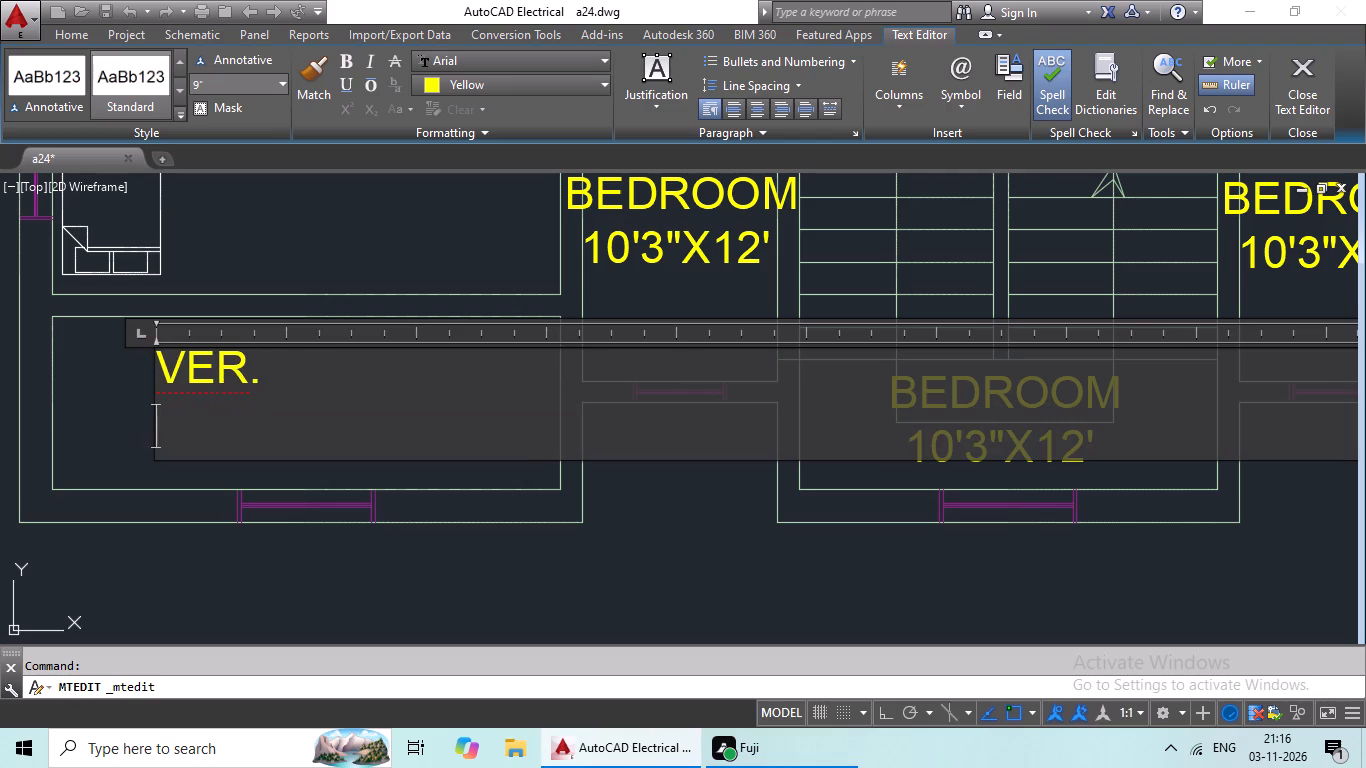
pyautogui.write("11'X")
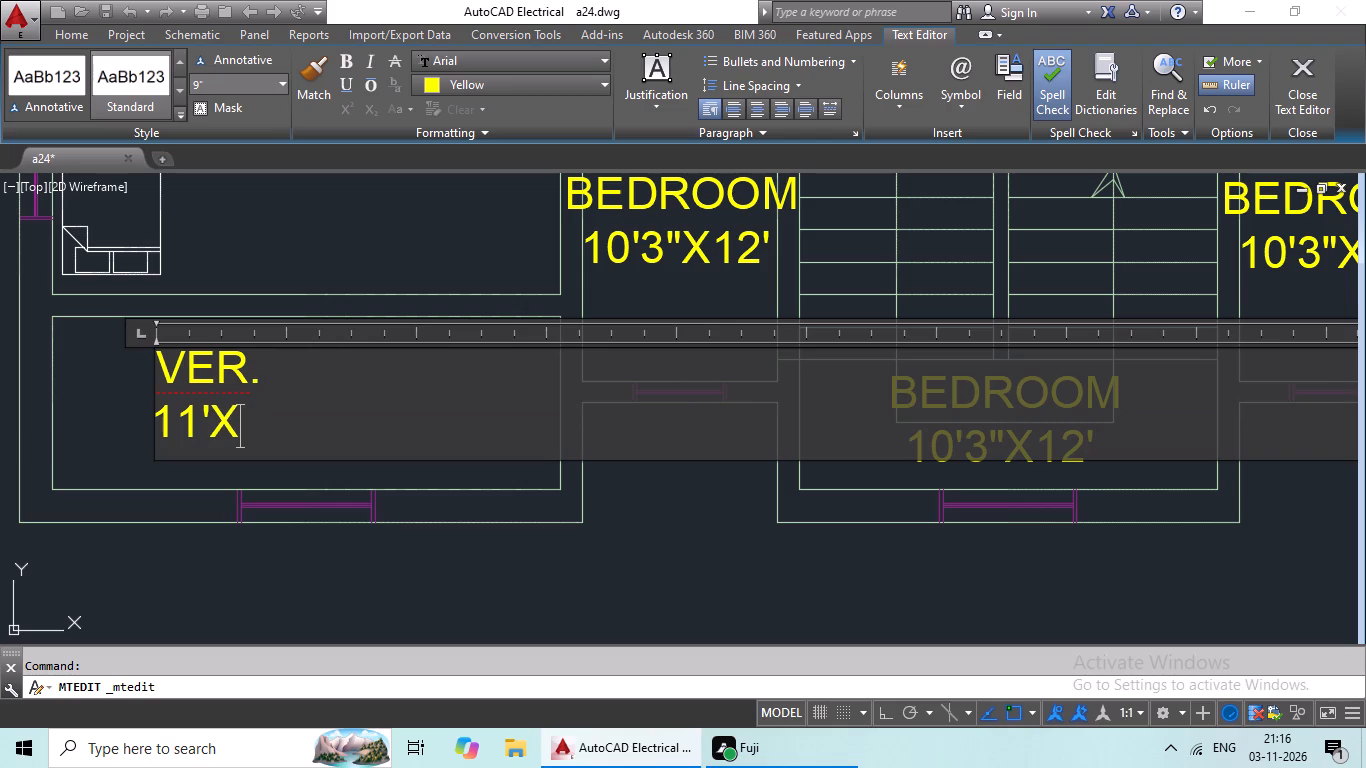
pyautogui.write("4'")
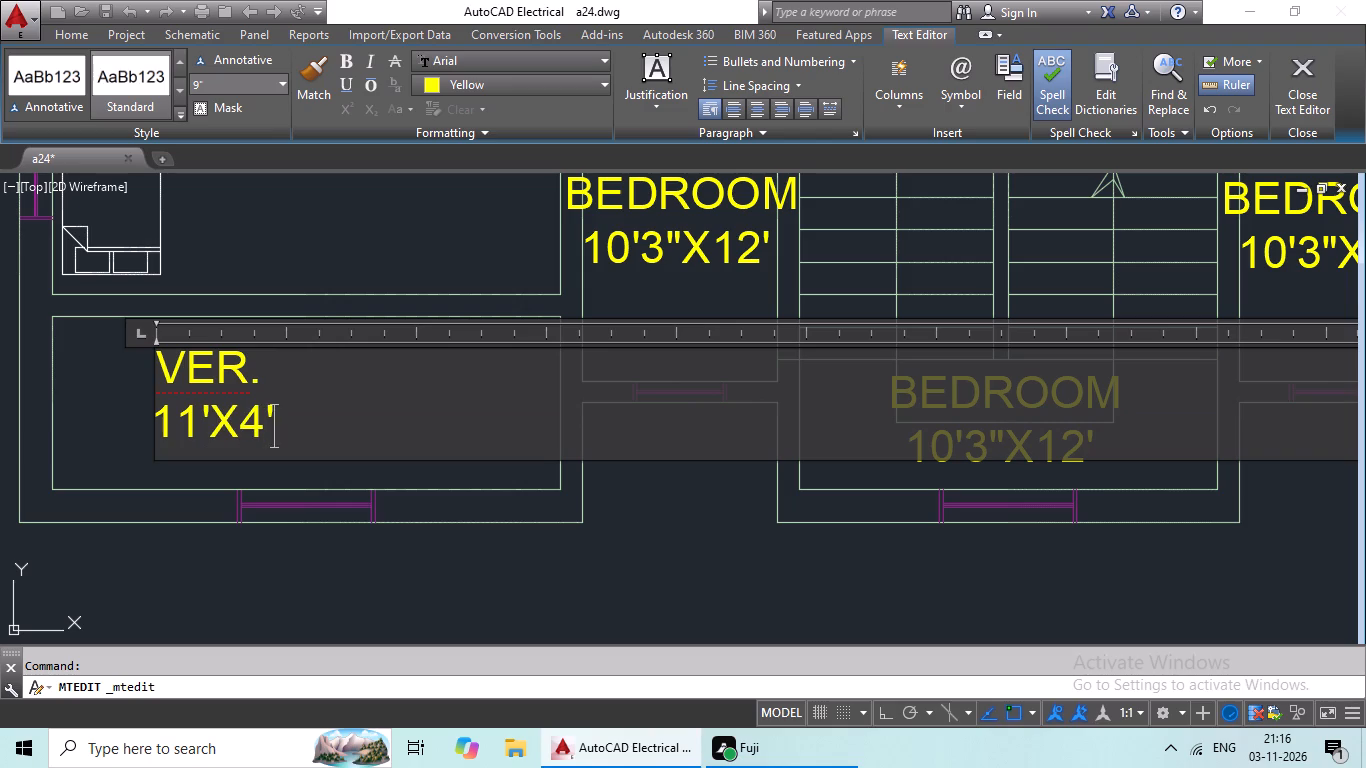
# Indent the VER. label's name by eight spaces and its size line by seven to centre it in the room.
pyautogui.click(155, 366)
pyautogui.press('space')
pyautogui.press('space')
pyautogui.press('space')
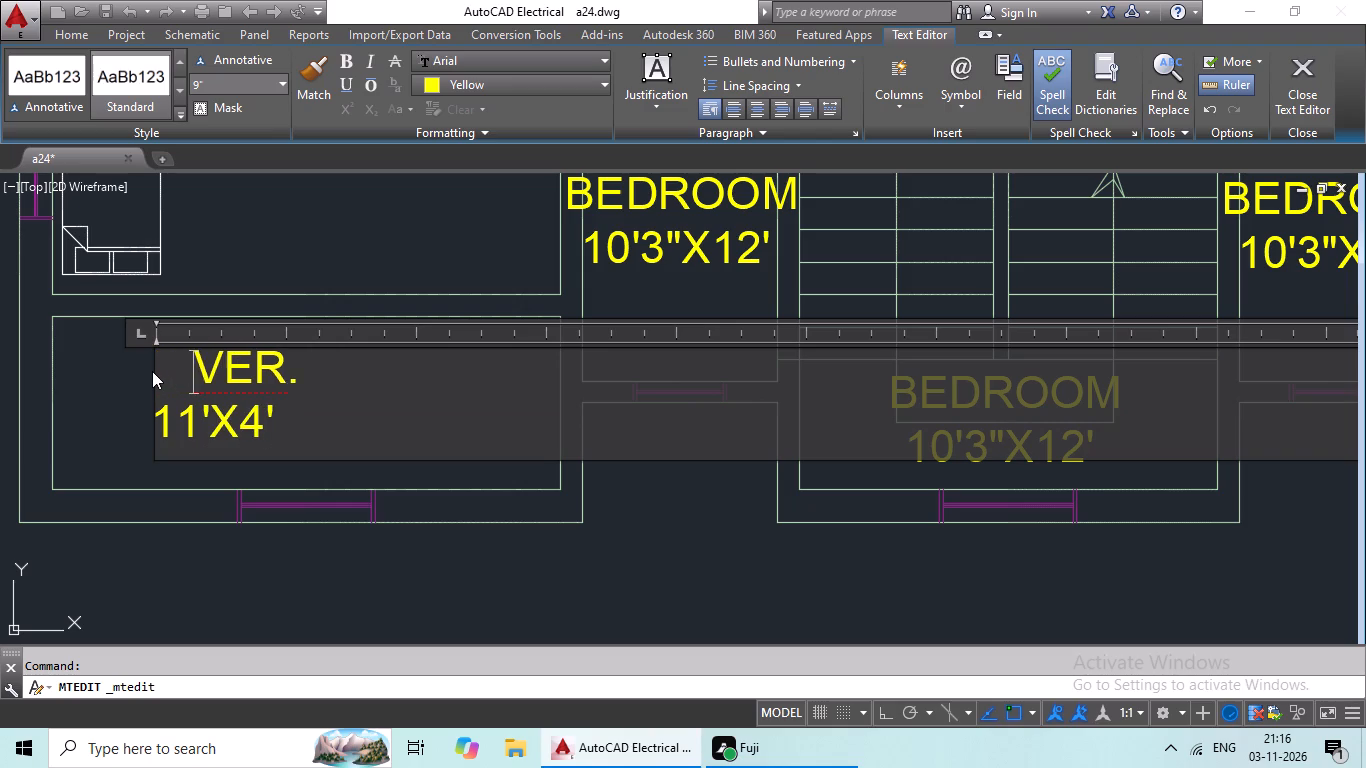
pyautogui.press('space')
pyautogui.press('space')
pyautogui.press('space')
pyautogui.press('space')
pyautogui.press('space')
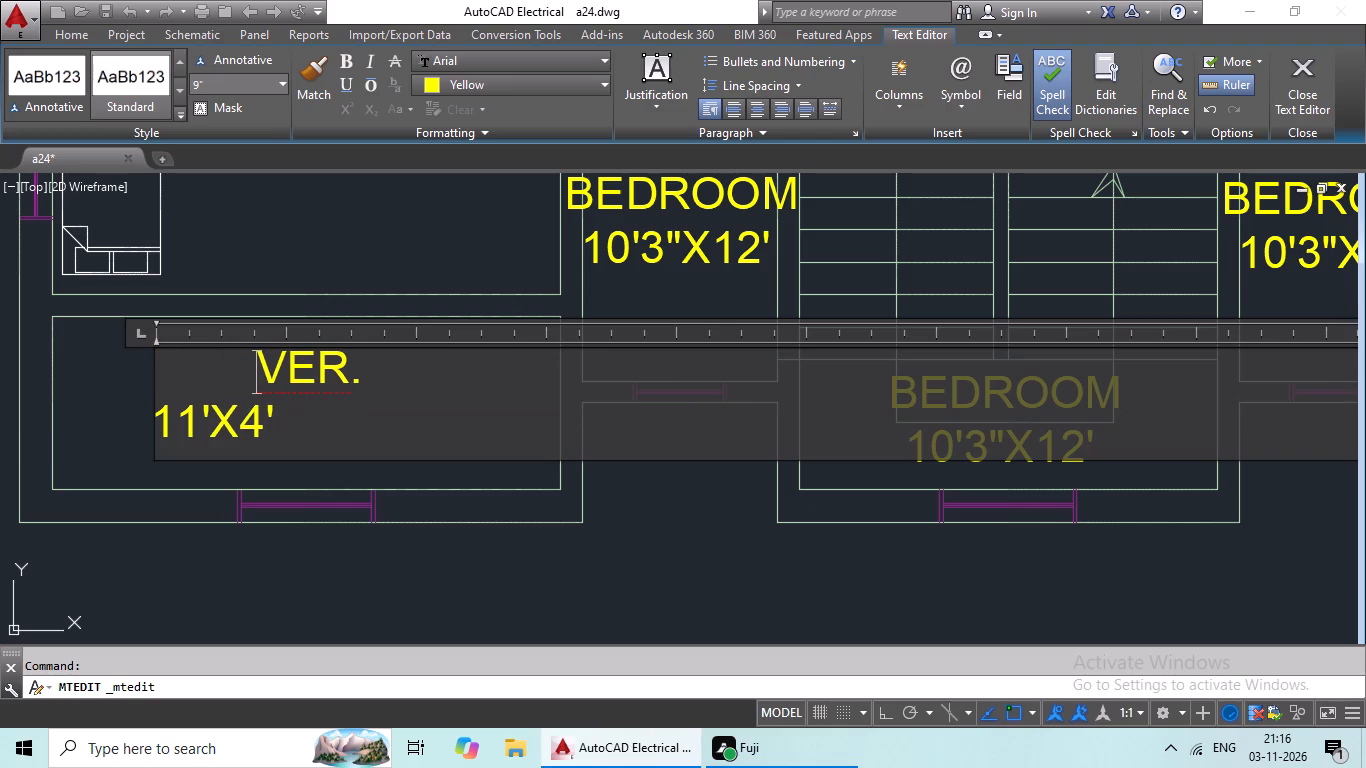
pyautogui.click(161, 412)
pyautogui.press('space')
pyautogui.press('space')
pyautogui.press('space')
pyautogui.press('space')
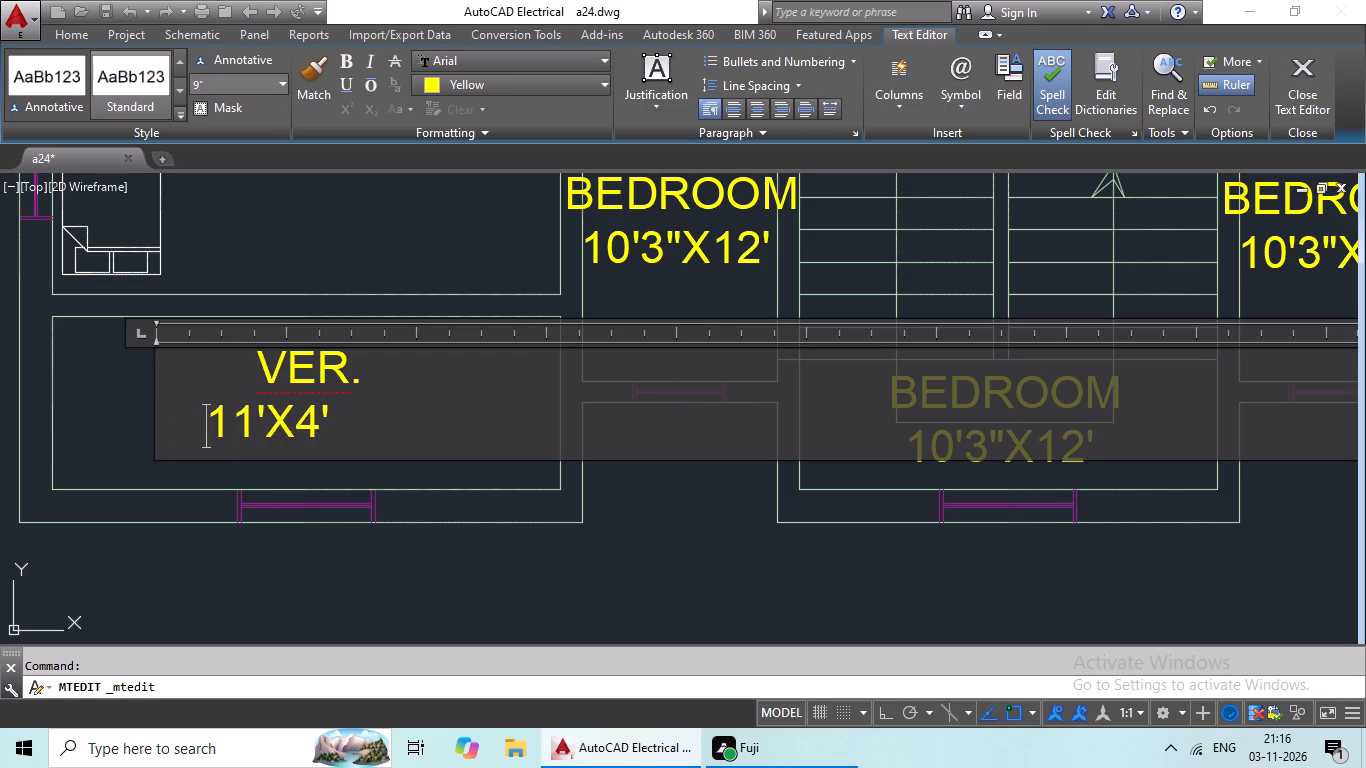
pyautogui.press('space')
pyautogui.press('space')
pyautogui.press('space')
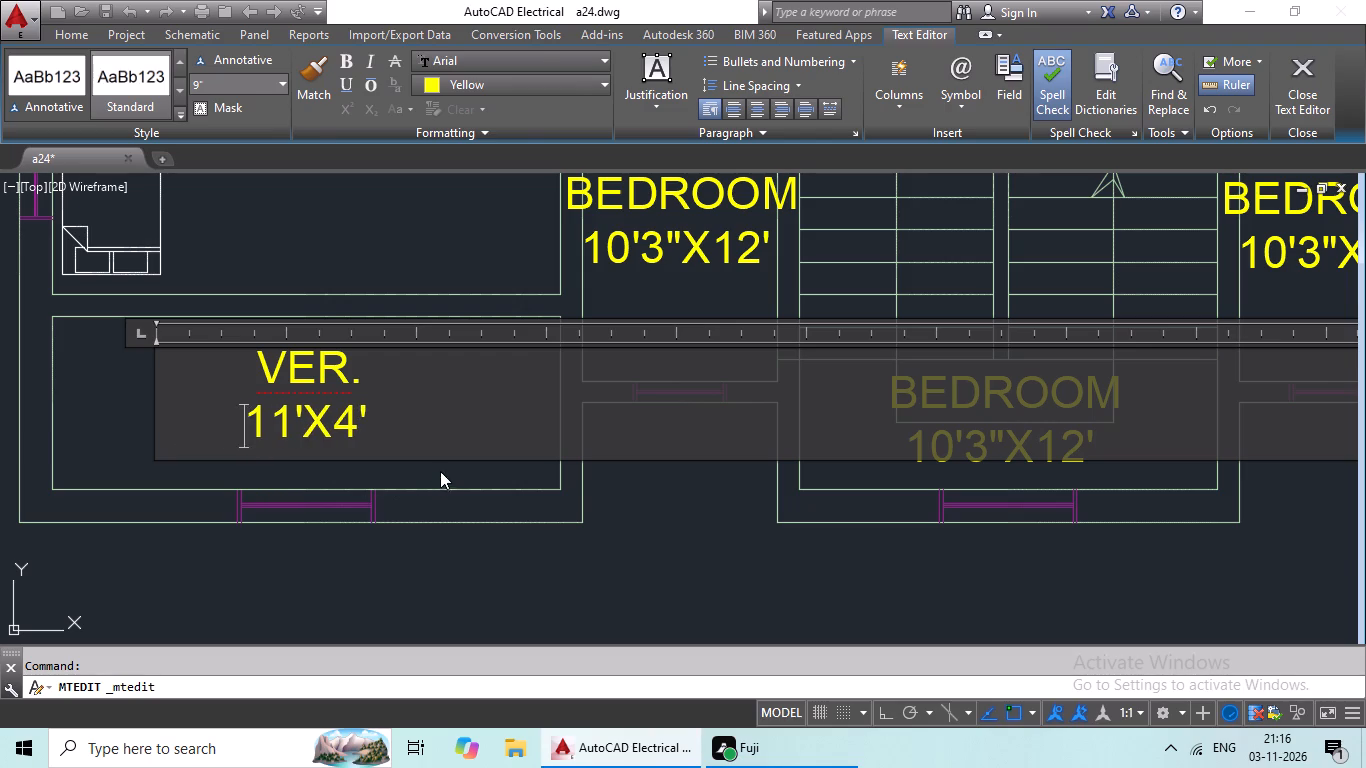
pyautogui.click(440, 471)
# Replace the BEDROOM label in the narrow room between the west M.BED and the staircase with TOILET over 4'6"X7'6".
pyautogui.scroll(-1, 466, 458)
pyautogui.moveTo(482, 445); pyautogui.dragTo(311, 460, button='middle')
pyautogui.scroll(-1, 364, 451)
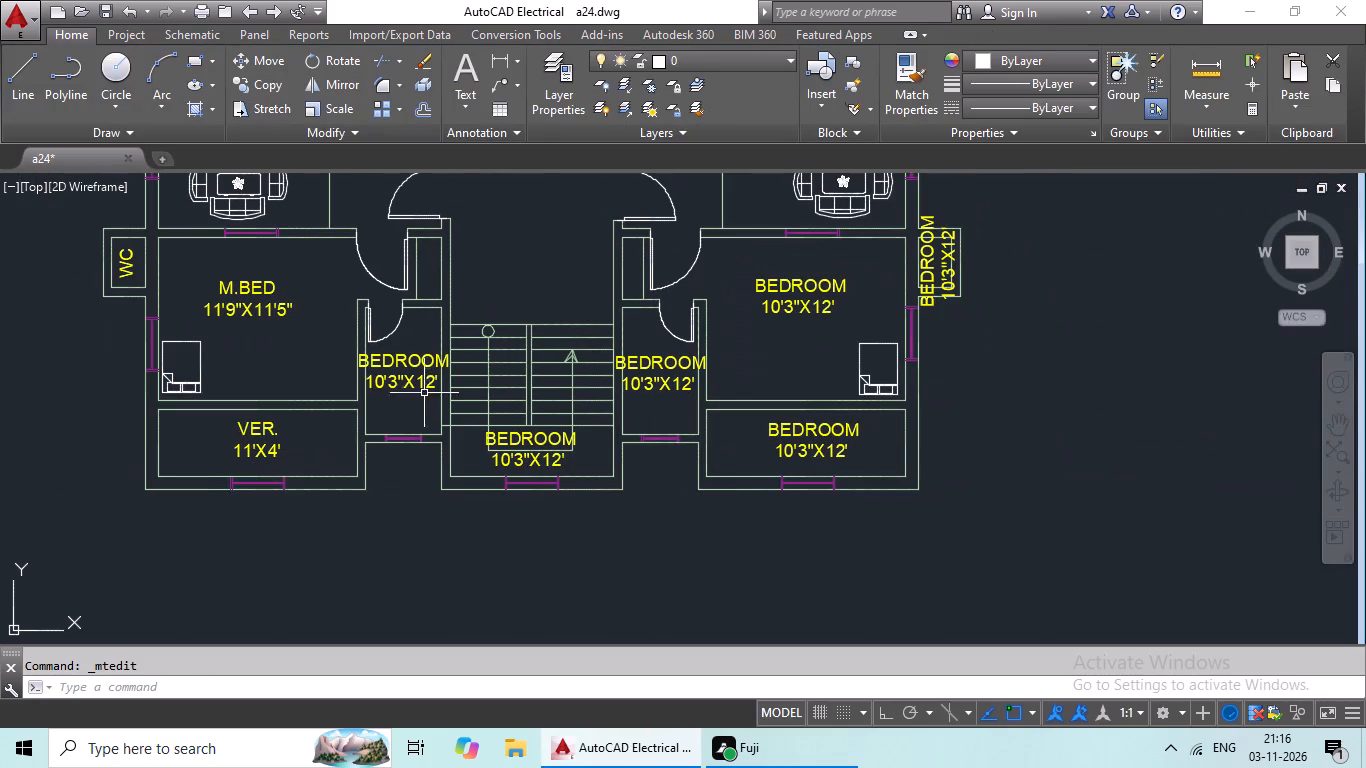
pyautogui.doubleClick(390, 360)
pyautogui.scroll(1, 392, 361)
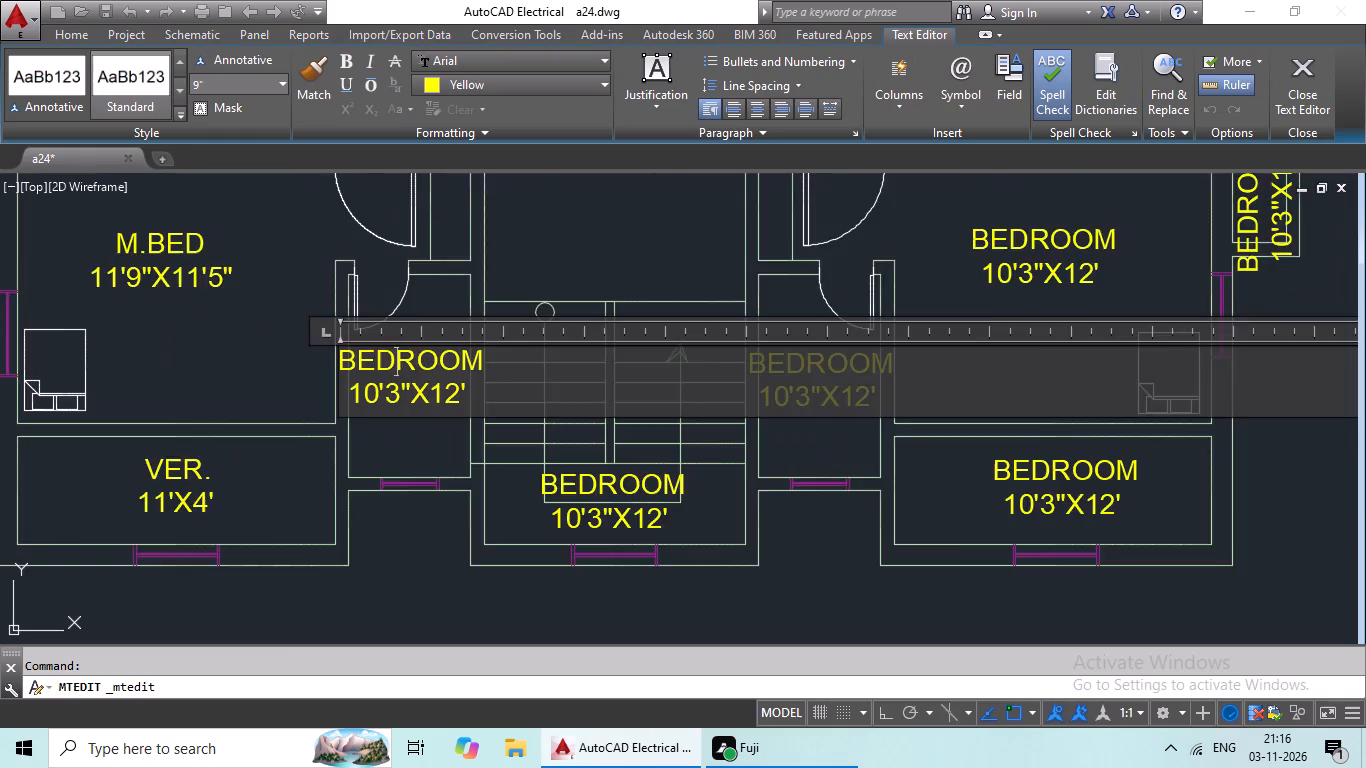
pyautogui.scroll(1, 392, 361)
pyautogui.click(510, 418)
pyautogui.press('BackSpace')
pyautogui.press('BackSpace')
pyautogui.press('BackSpace')
pyautogui.press('BackSpace')
pyautogui.press('BackSpace')
pyautogui.press('BackSpace')
pyautogui.press('BackSpace')
pyautogui.press('BackSpace')
pyautogui.press('BackSpace')
pyautogui.press('BackSpace')
pyautogui.press('BackSpace')
pyautogui.press('BackSpace')
pyautogui.press('BackSpace')
pyautogui.press('BackSpace')
pyautogui.press('BackSpace')
pyautogui.press('BackSpace')
pyautogui.press('BackSpace')
pyautogui.press('BackSpace')
pyautogui.press('BackSpace')
pyautogui.press('BackSpace')
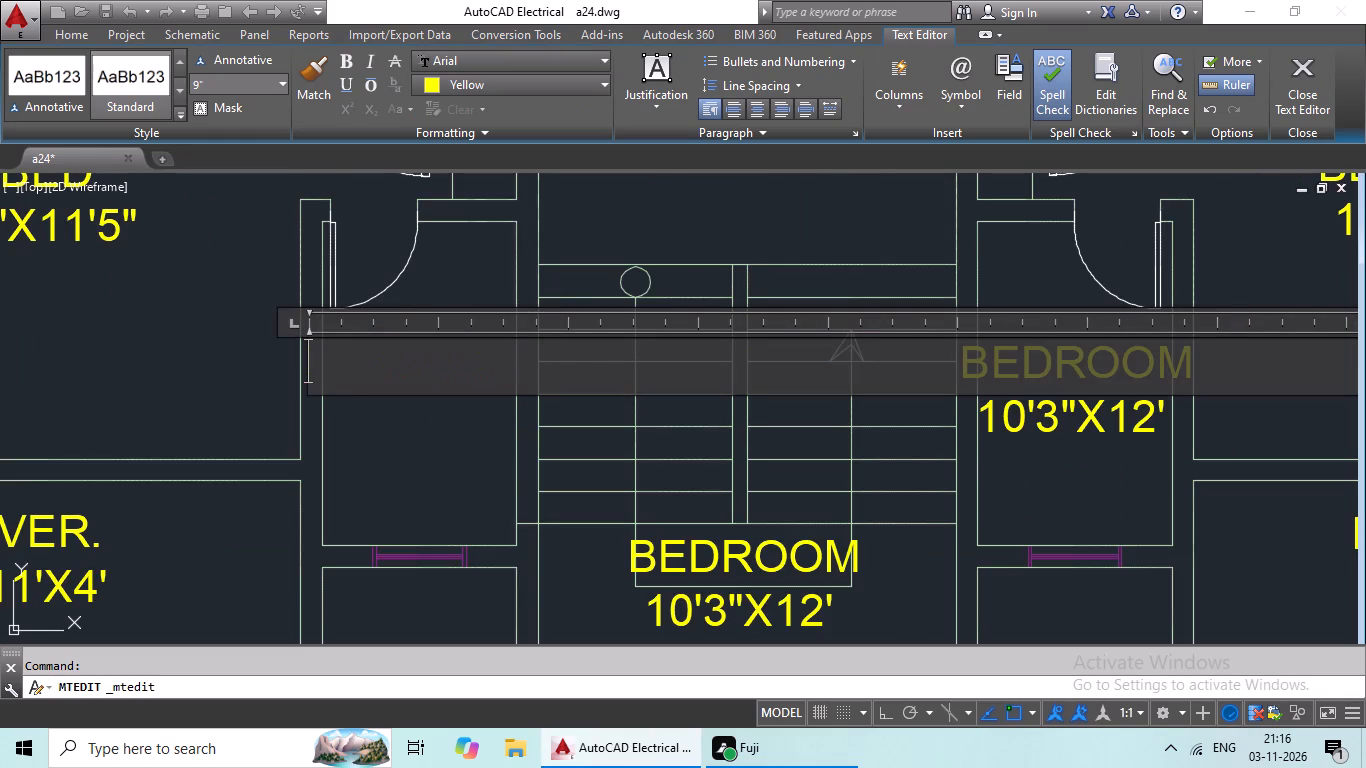
pyautogui.write('TOI')
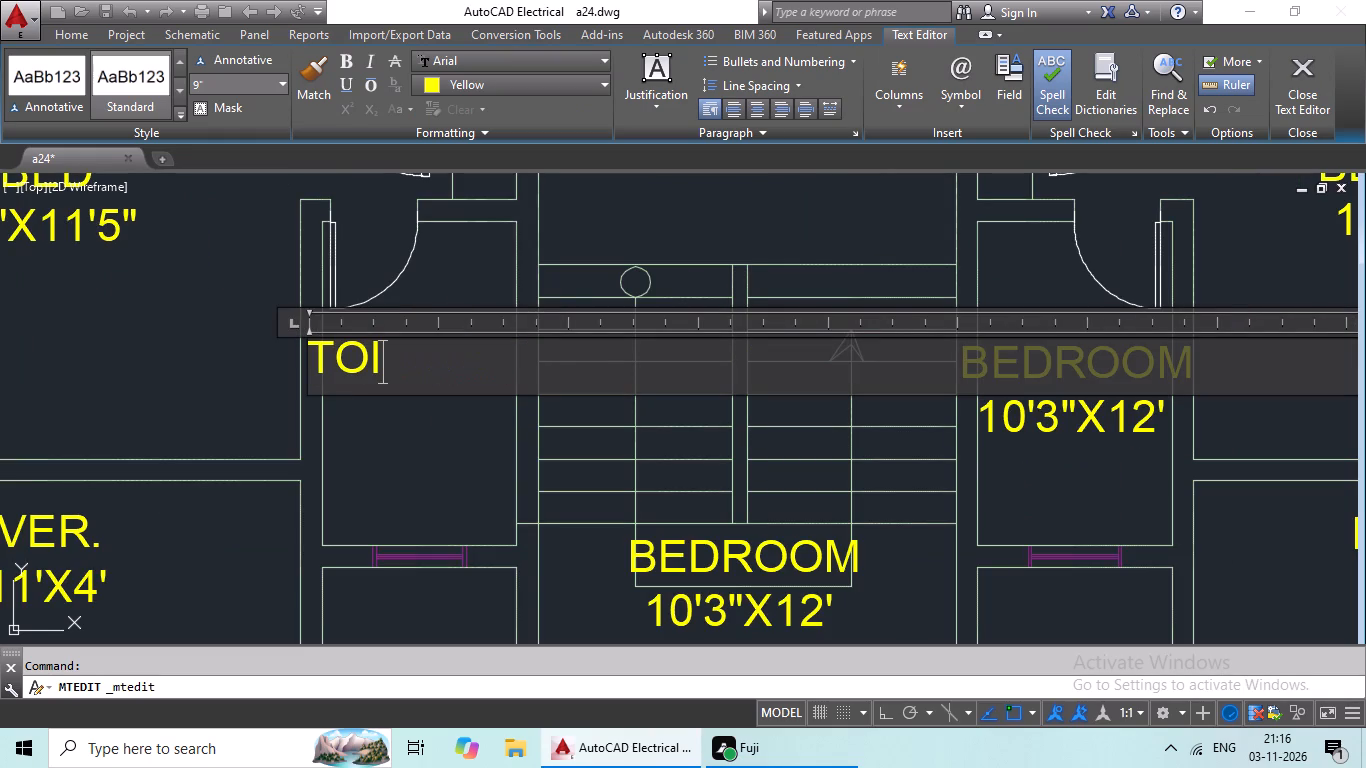
pyautogui.write('LET')
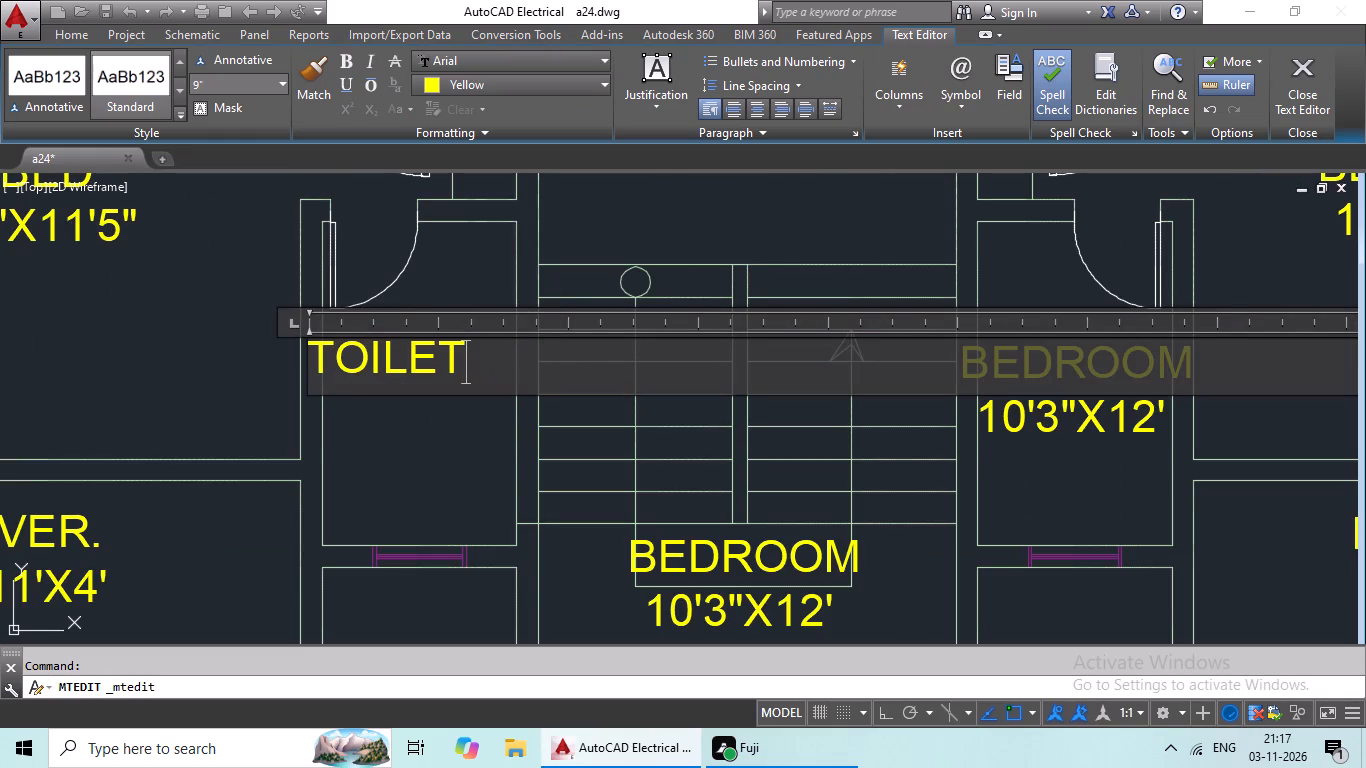
pyautogui.press('Return')
pyautogui.write('4\'6"X')
pyautogui.write('7\'6"')
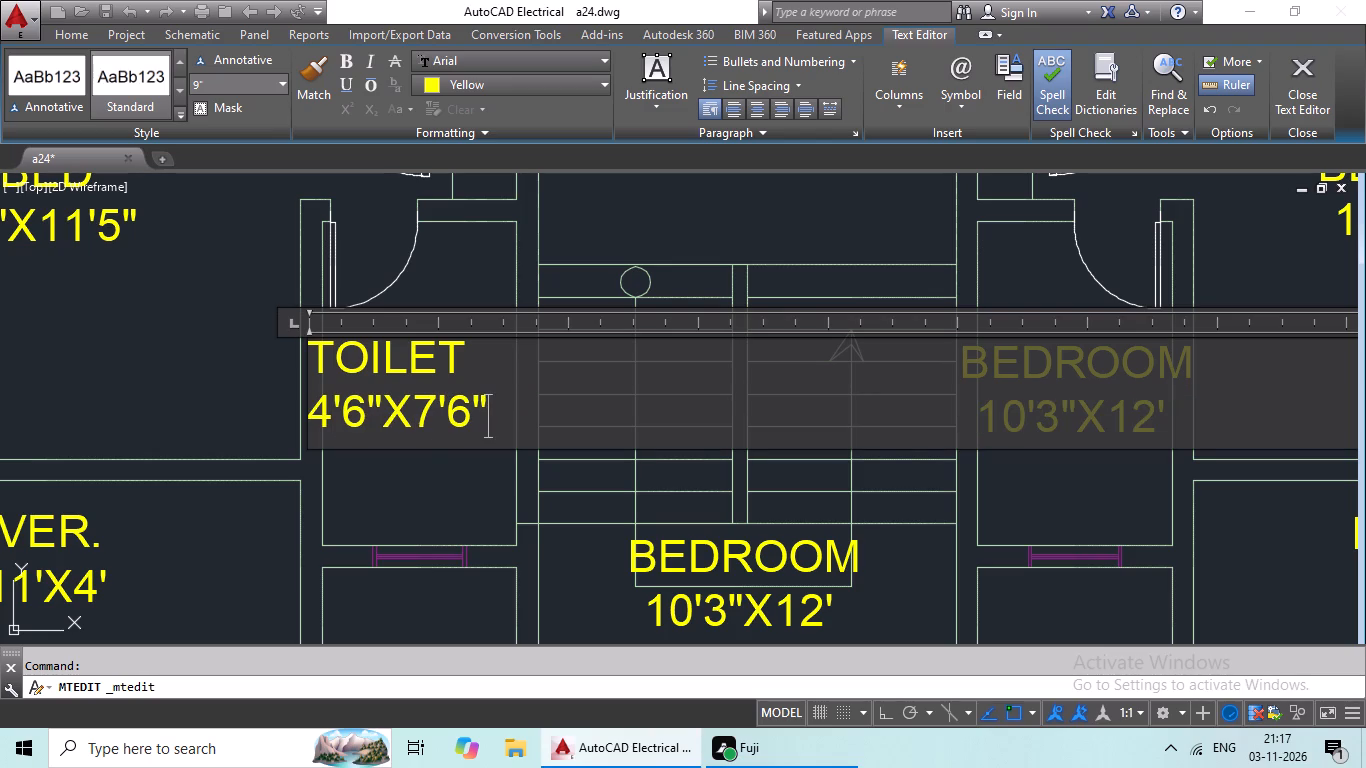
# Indent both lines of the new TOILET label by two spaces so it sits inside the narrow room.
pyautogui.click(317, 359)
pyautogui.press('space')
pyautogui.press('space')
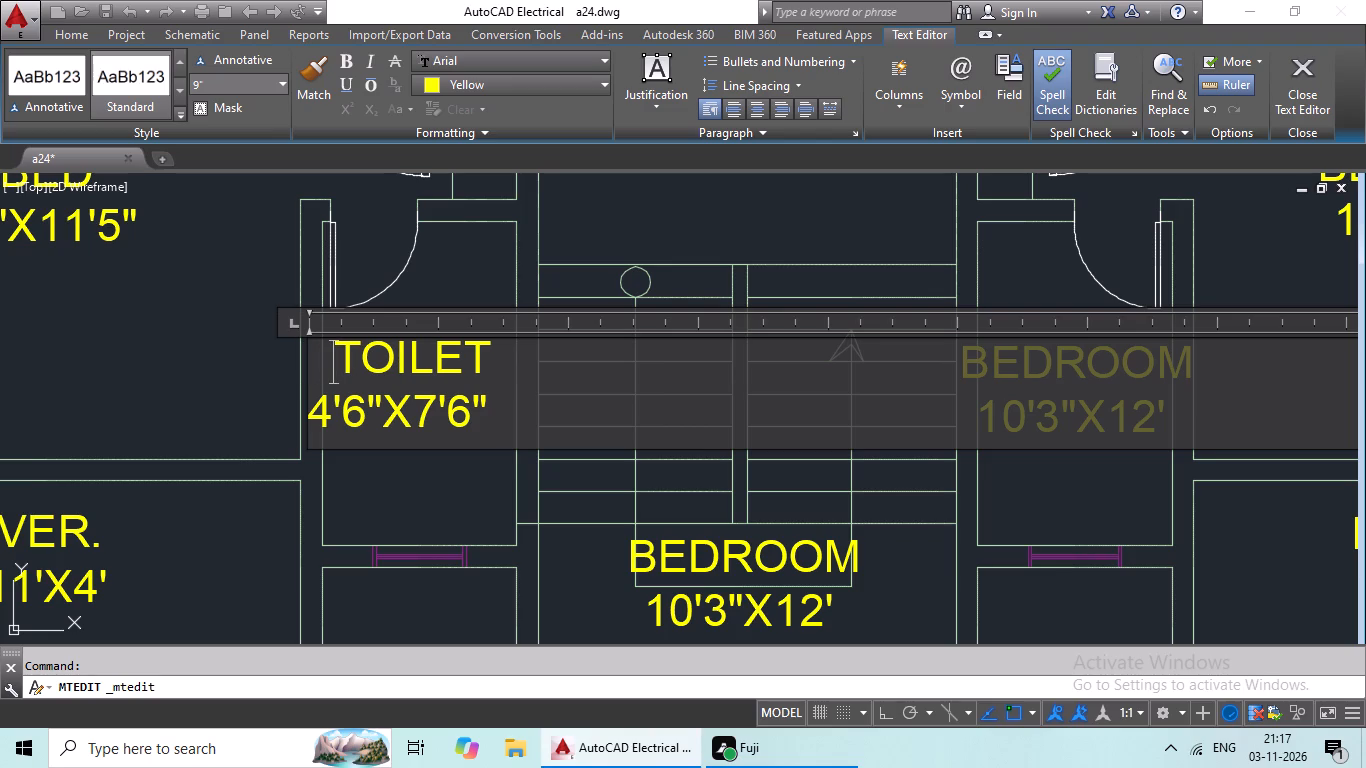
pyautogui.click(312, 411)
pyautogui.press('space')
pyautogui.press('space')
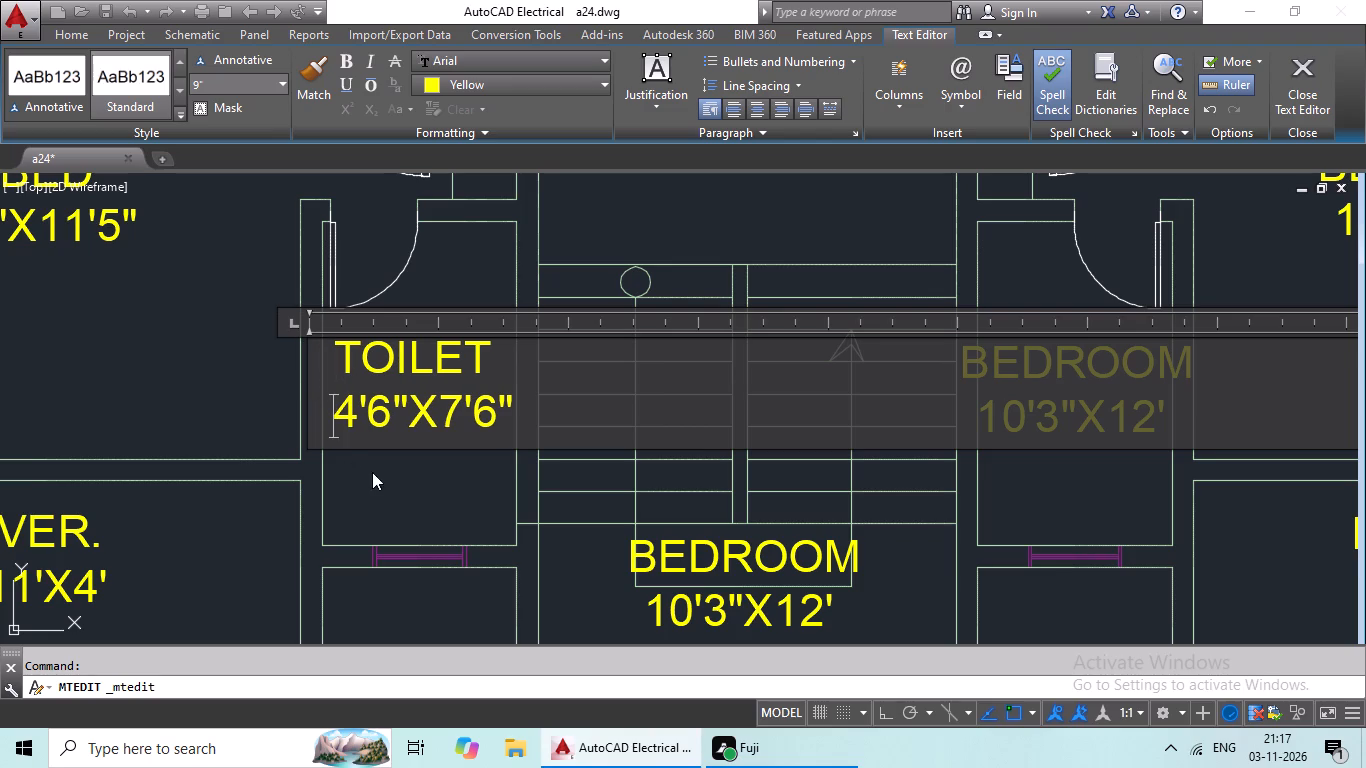
pyautogui.click(372, 472)
# Replace the BEDROOM label at the south landing of the central staircase with STAIR over 4'6"X7'6".
pyautogui.scroll(-3, 414, 460)
pyautogui.moveTo(440, 448); pyautogui.dragTo(365, 440, button='middle')
pyautogui.scroll(4, 451, 478)
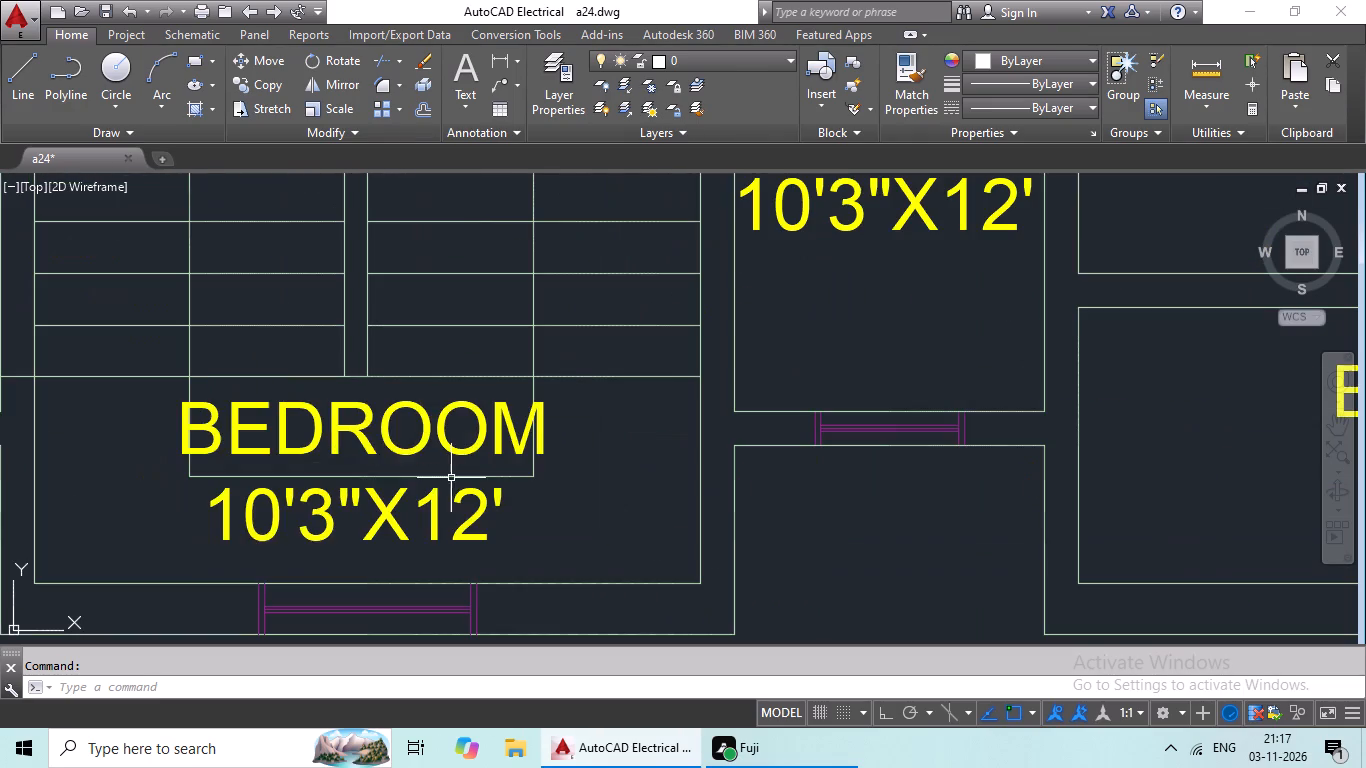
pyautogui.doubleClick(360, 443)
pyautogui.click(507, 513)
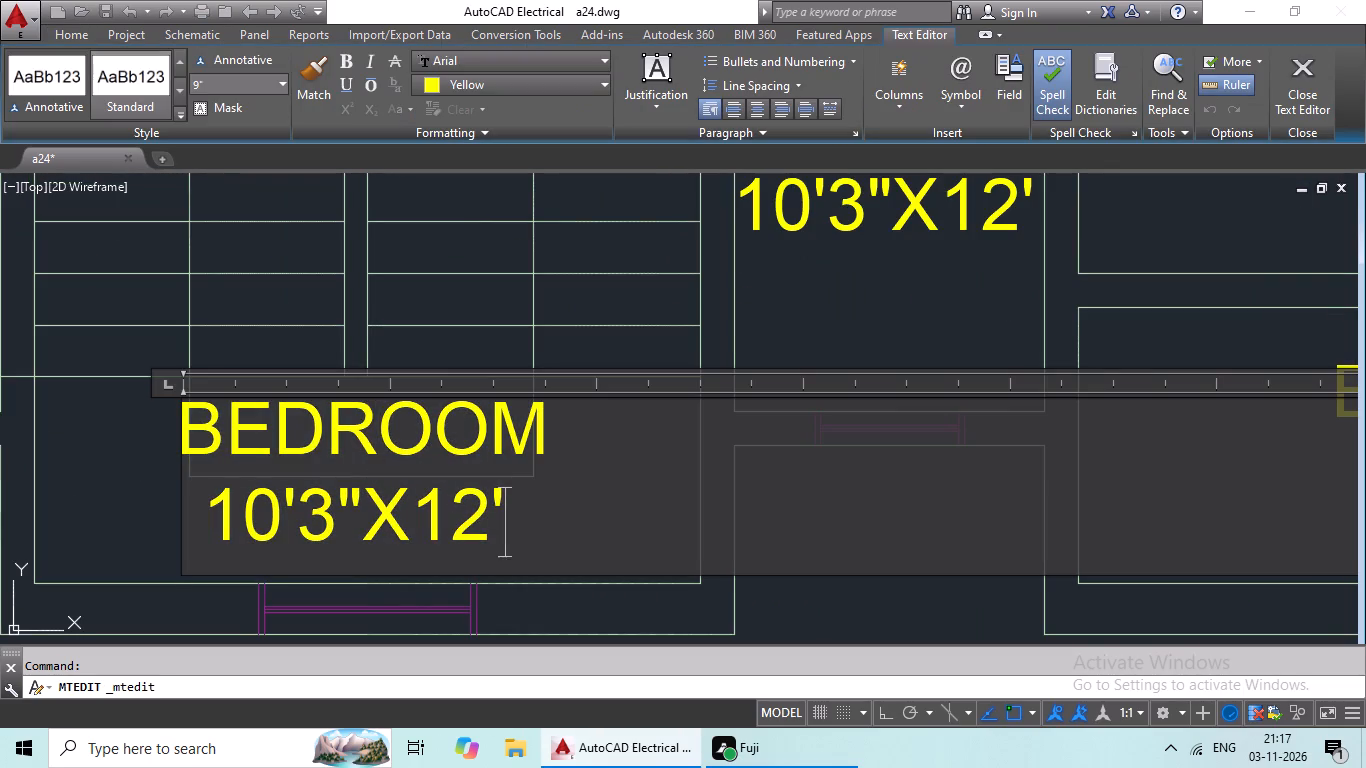
pyautogui.press('BackSpace')
pyautogui.press('BackSpace')
pyautogui.press('BackSpace')
pyautogui.press('BackSpace')
pyautogui.press('BackSpace')
pyautogui.press('BackSpace')
pyautogui.press('BackSpace')
pyautogui.press('BackSpace')
pyautogui.press('BackSpace')
pyautogui.press('BackSpace')
pyautogui.press('BackSpace')
pyautogui.press('BackSpace')
pyautogui.press('BackSpace')
pyautogui.press('BackSpace')
pyautogui.press('BackSpace')
pyautogui.press('BackSpace')
pyautogui.press('BackSpace')
pyautogui.press('BackSpace')
pyautogui.press('BackSpace')
pyautogui.press('BackSpace')
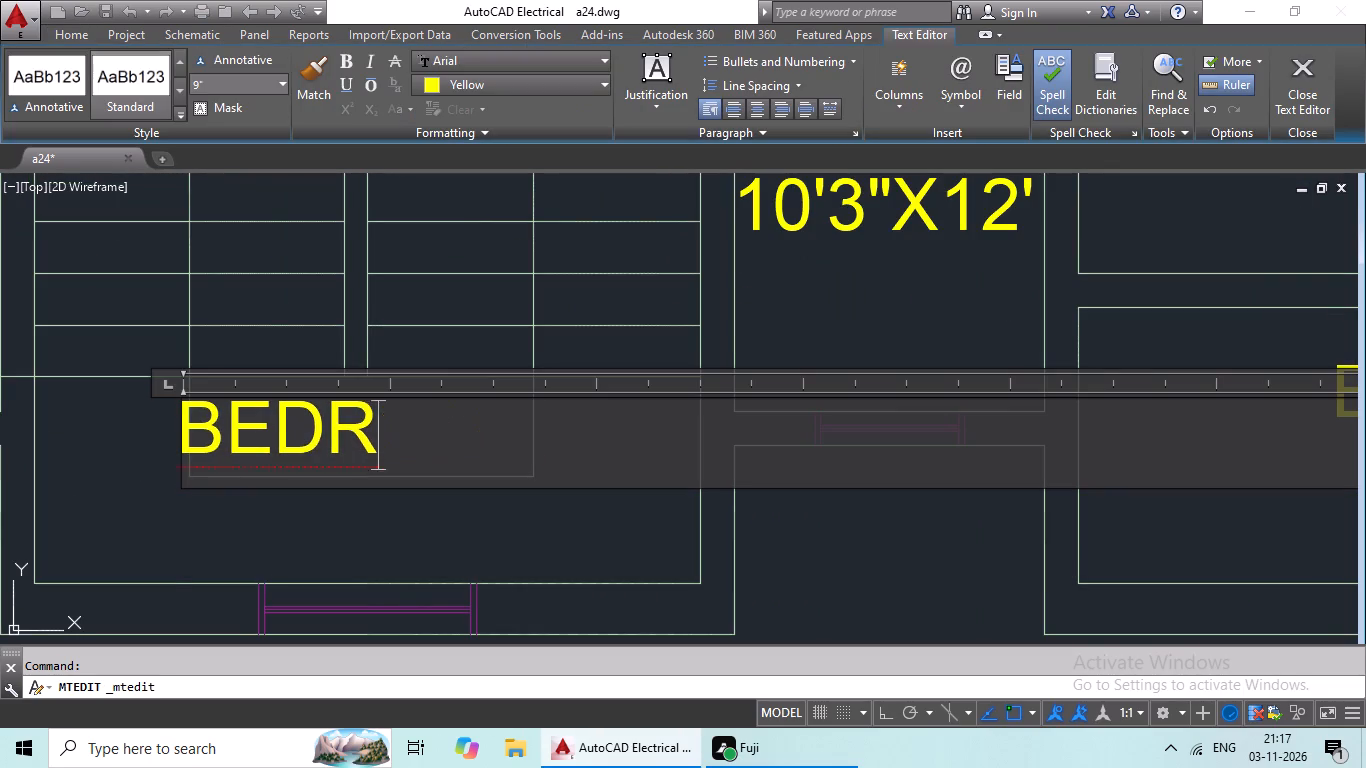
pyautogui.write('STA')
pyautogui.write('IR')
pyautogui.press('Return')
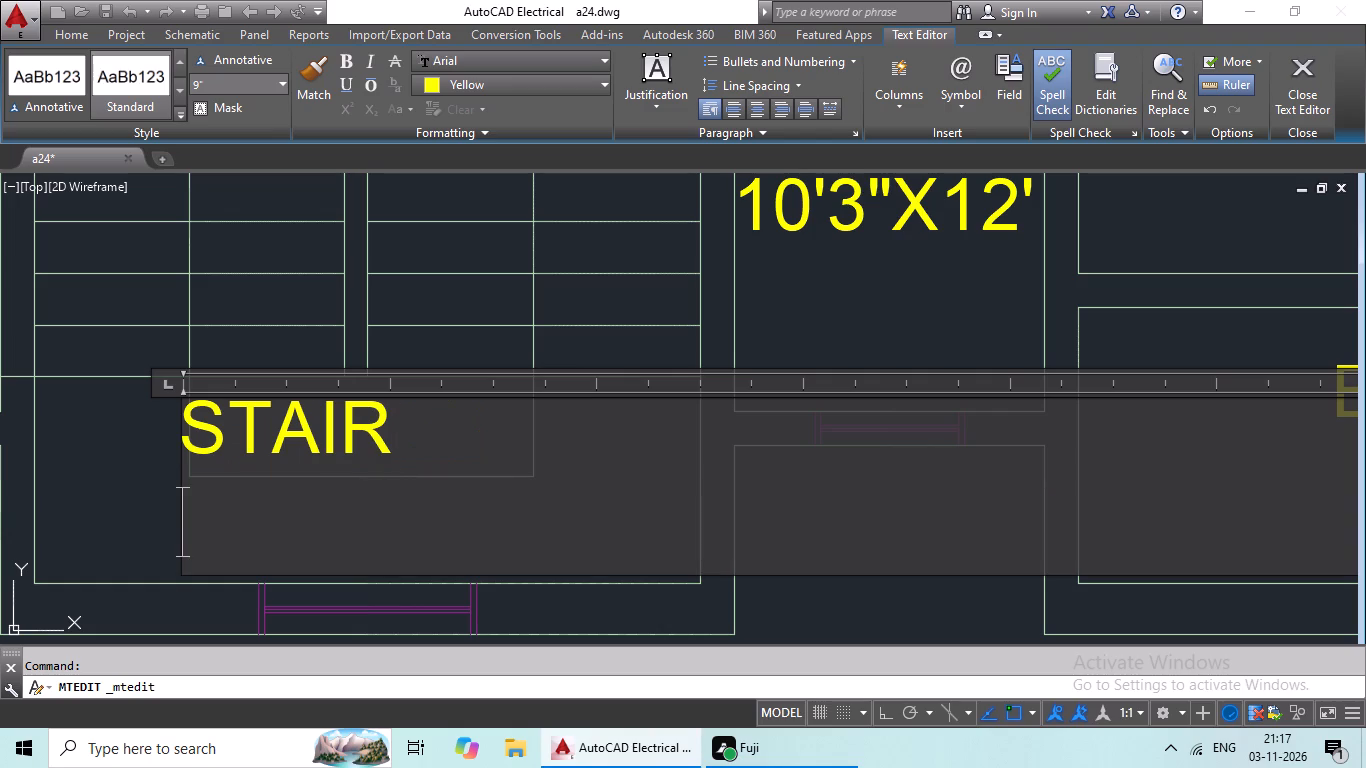
pyautogui.write("4'6")
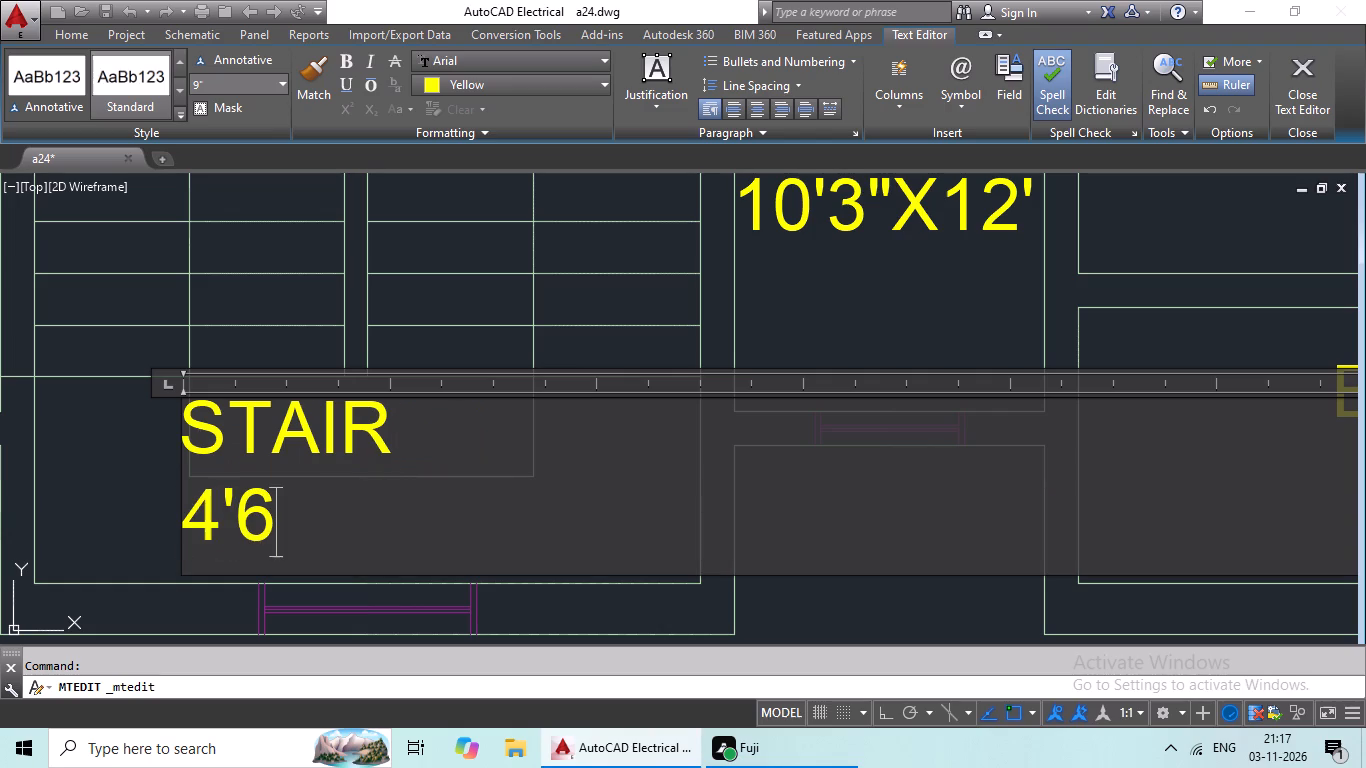
pyautogui.write('"X')
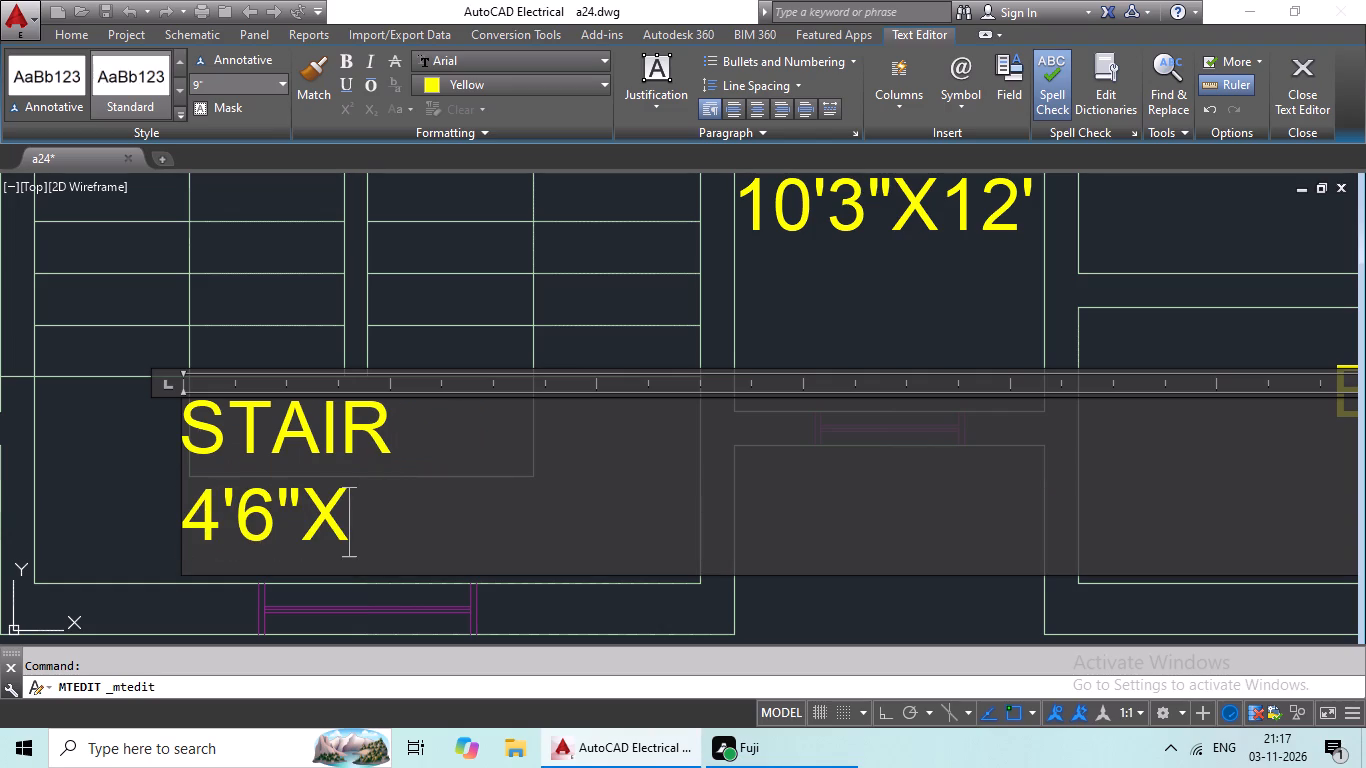
pyautogui.write('7\'6"')
# Indent the STAIR label's name by four spaces and its size line by three to centre it on the landing.
pyautogui.scroll(-2, 582, 453)
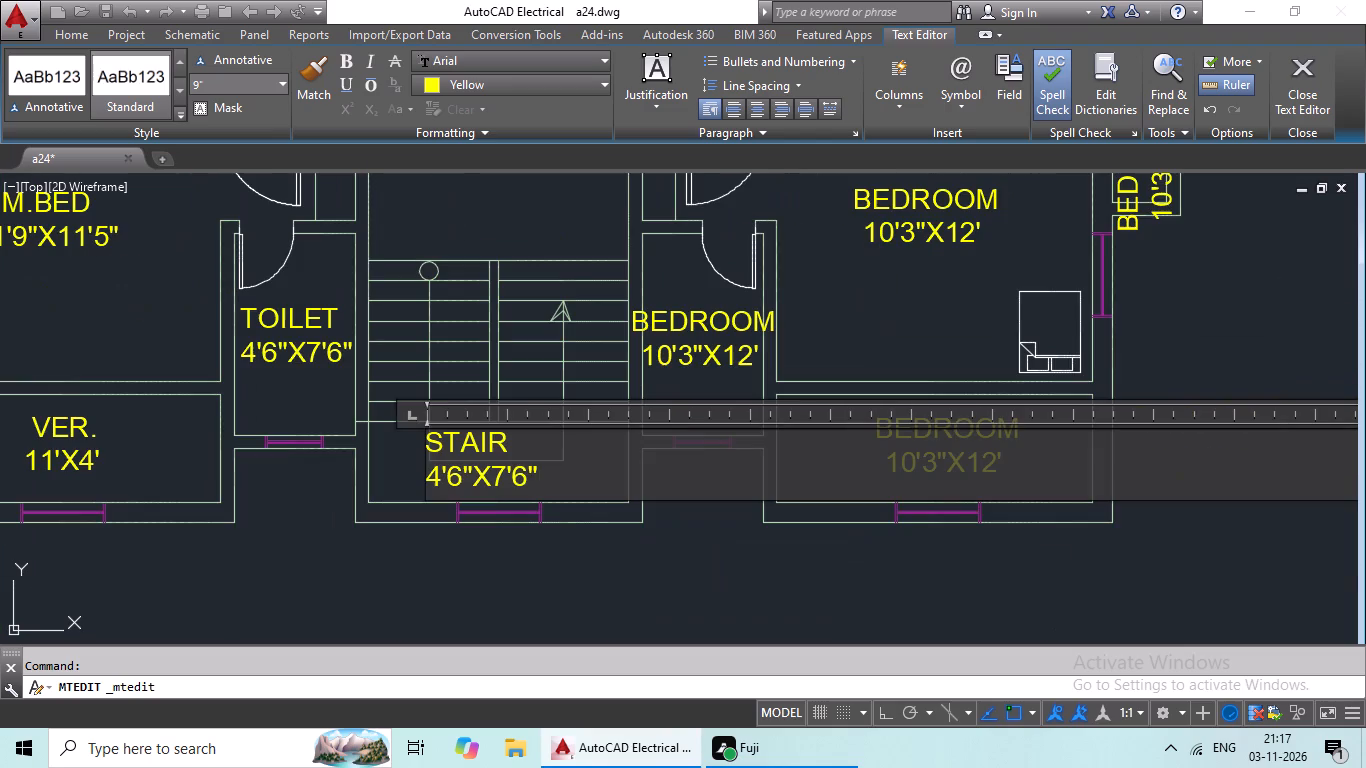
pyautogui.click(431, 443)
pyautogui.press('space')
pyautogui.press('space')
pyautogui.press('space')
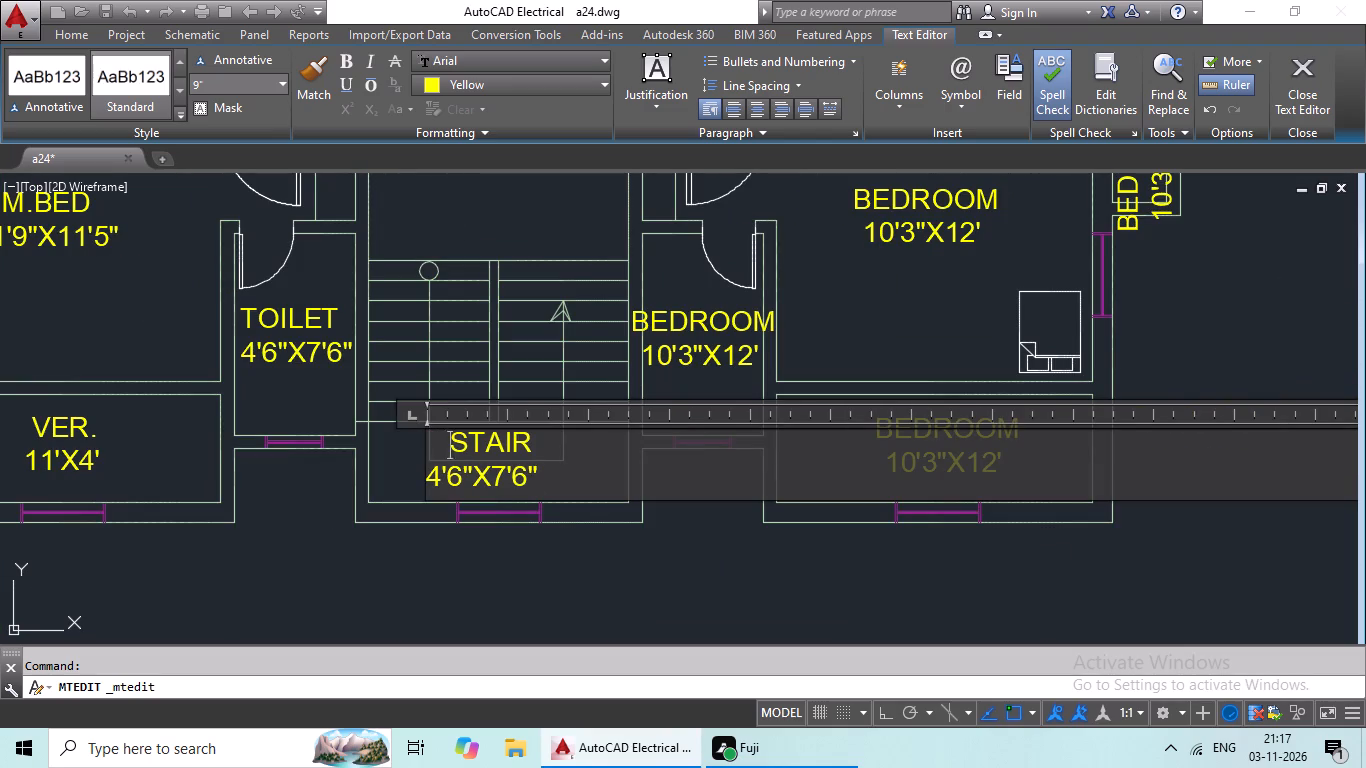
pyautogui.press('space')
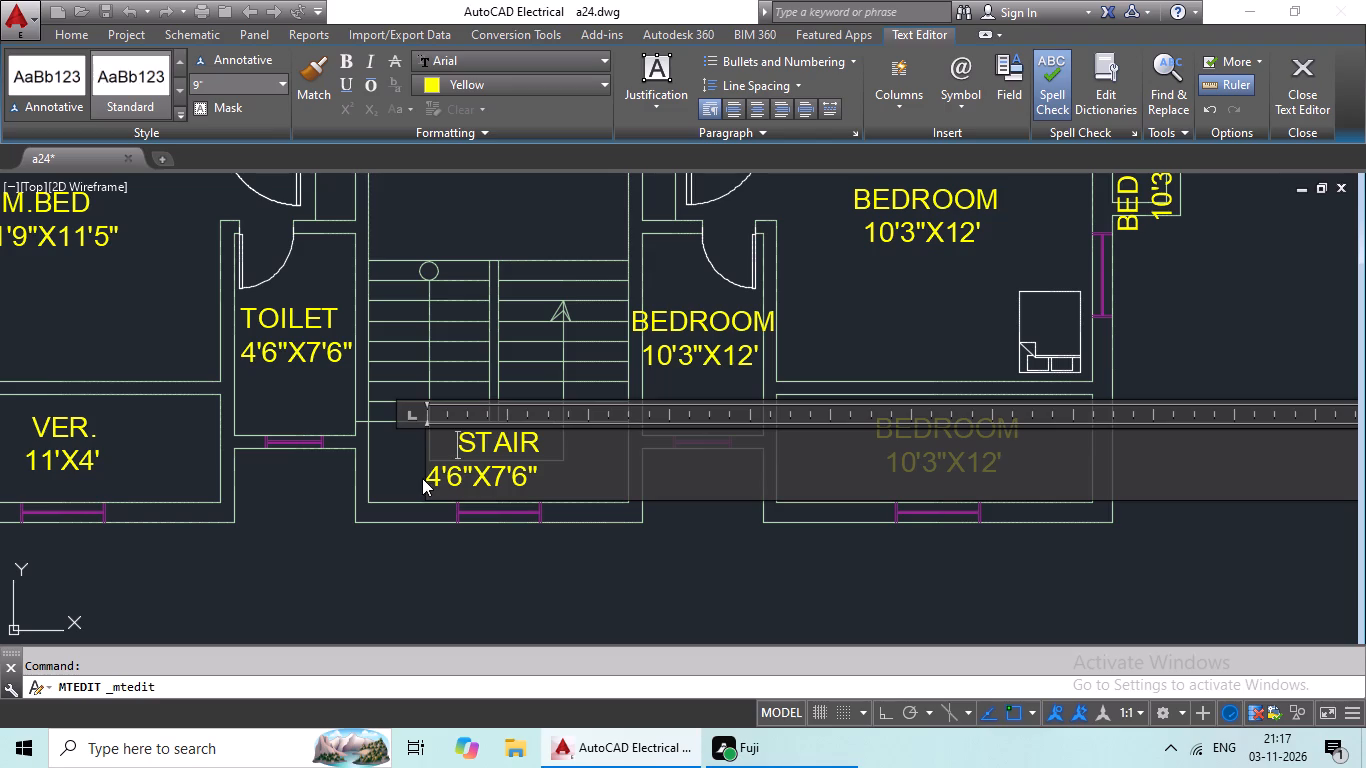
pyautogui.click(425, 474)
pyautogui.press('space')
pyautogui.press('space')
pyautogui.press('space')
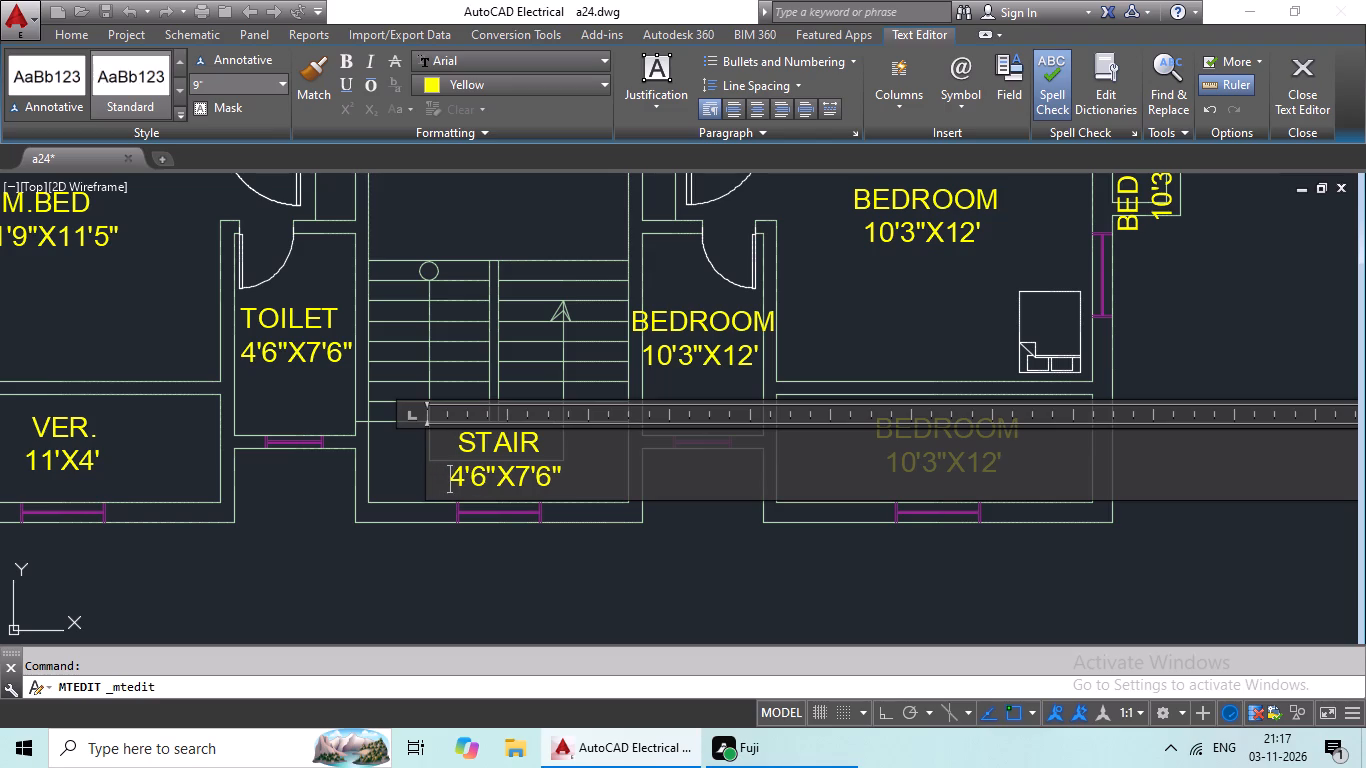
pyautogui.click(639, 559)
# Change the size line of the STAIR label on the central staircase's south landing to 8'X18'5".
pyautogui.scroll(-2, 645, 553)
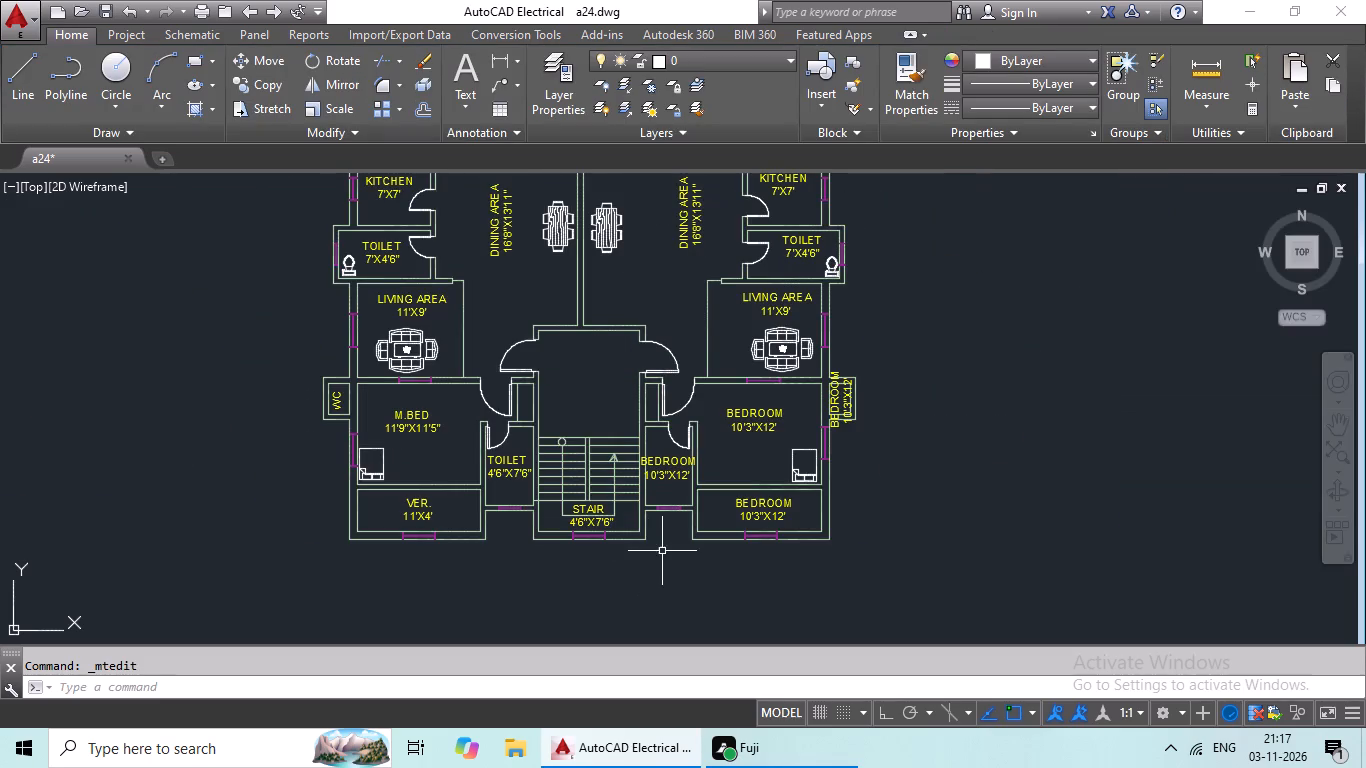
pyautogui.moveTo(662, 551); pyautogui.dragTo(586, 556, button='middle')
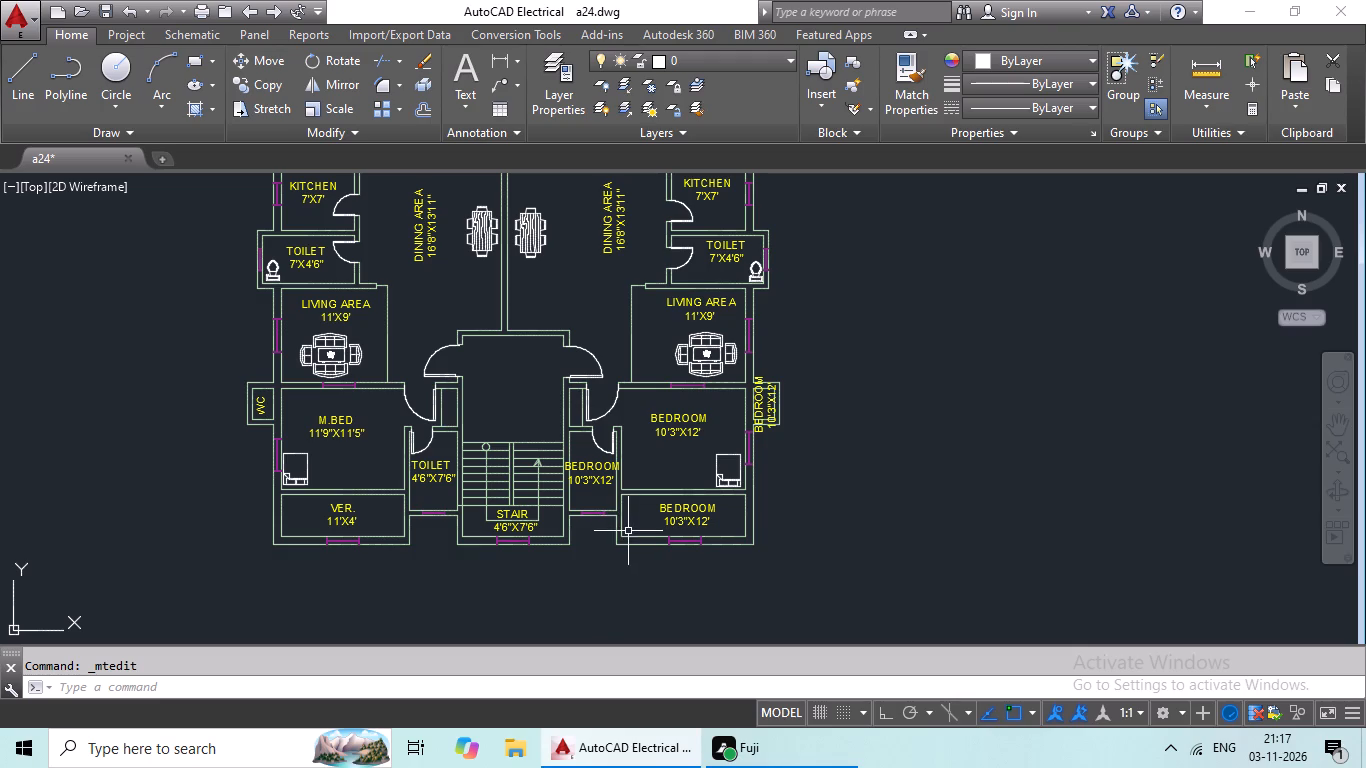
pyautogui.doubleClick(507, 519)
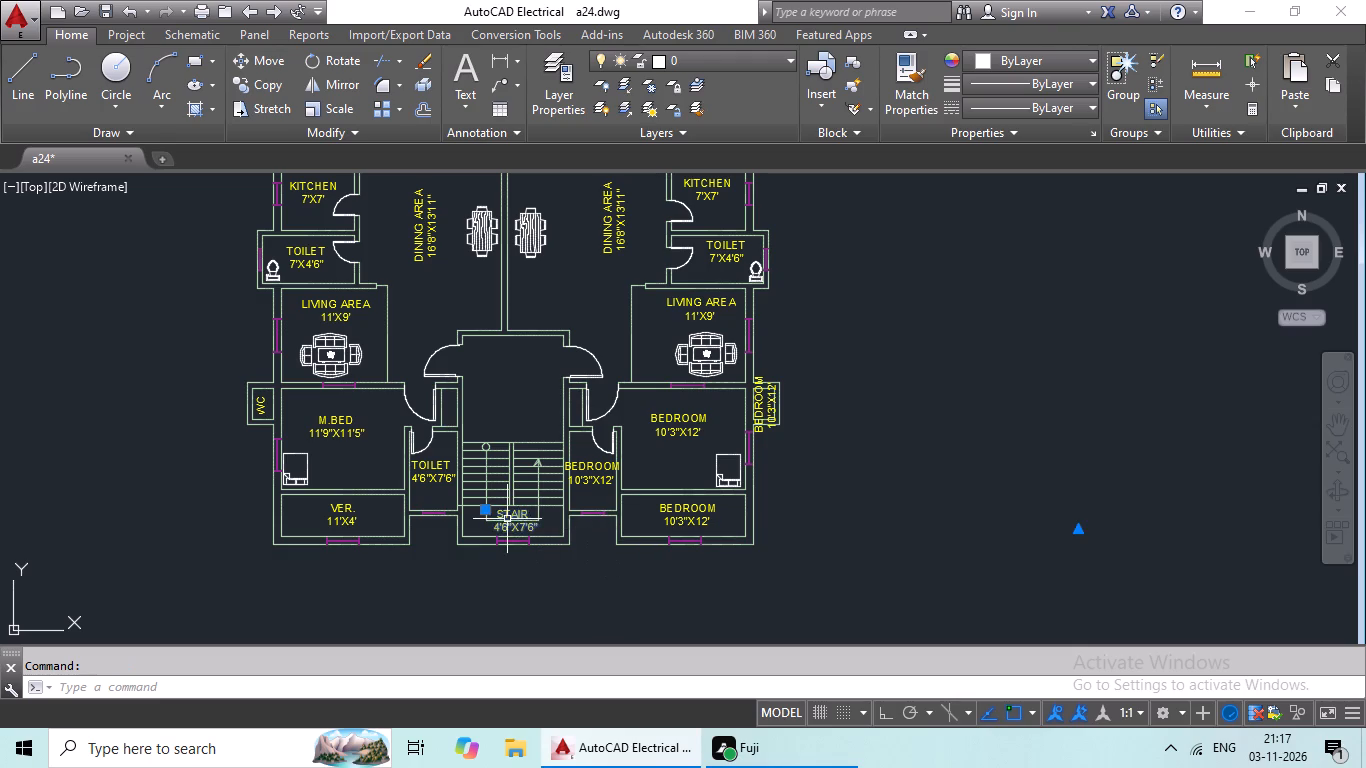
pyautogui.scroll(4, 545, 543)
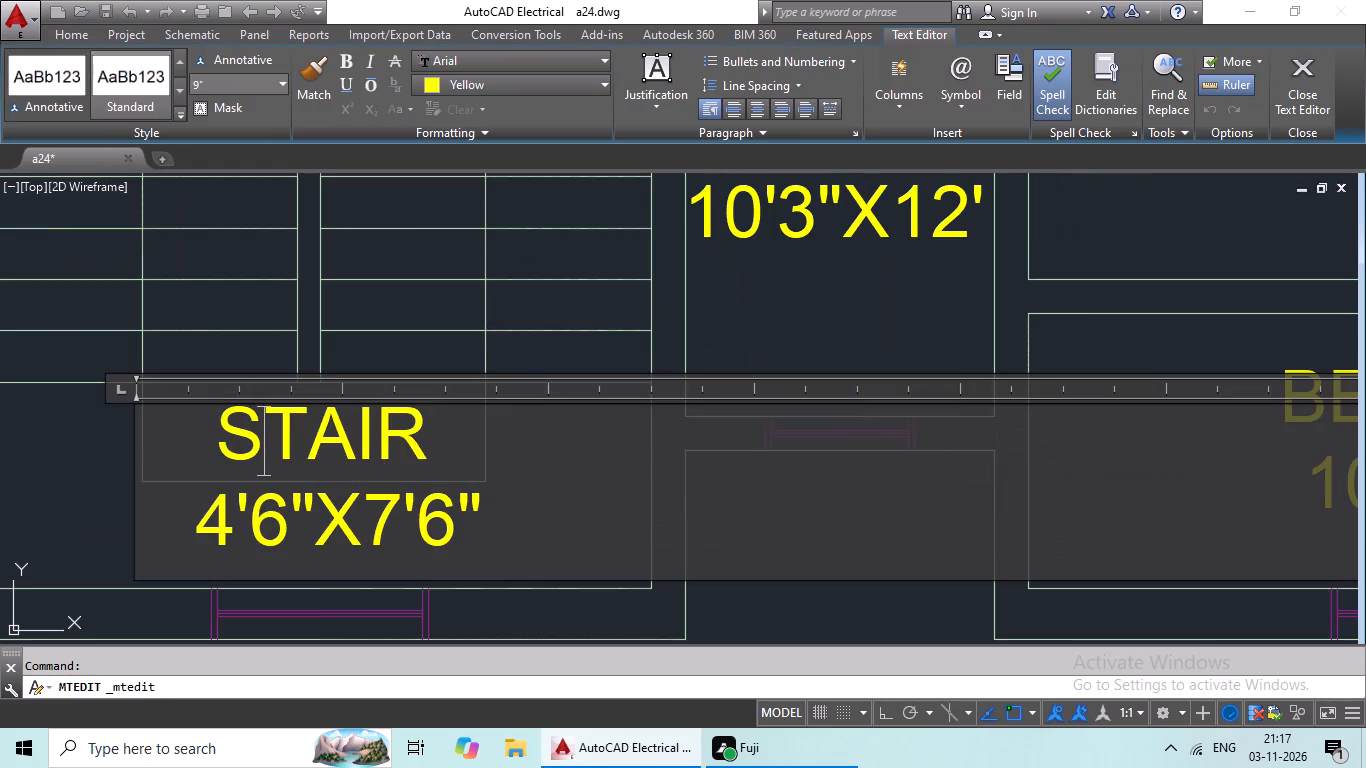
pyautogui.click(532, 520)
pyautogui.press('BackSpace')
pyautogui.press('BackSpace')
pyautogui.press('BackSpace')
pyautogui.press('BackSpace')
pyautogui.press('BackSpace')
pyautogui.press('BackSpace')
pyautogui.press('BackSpace')
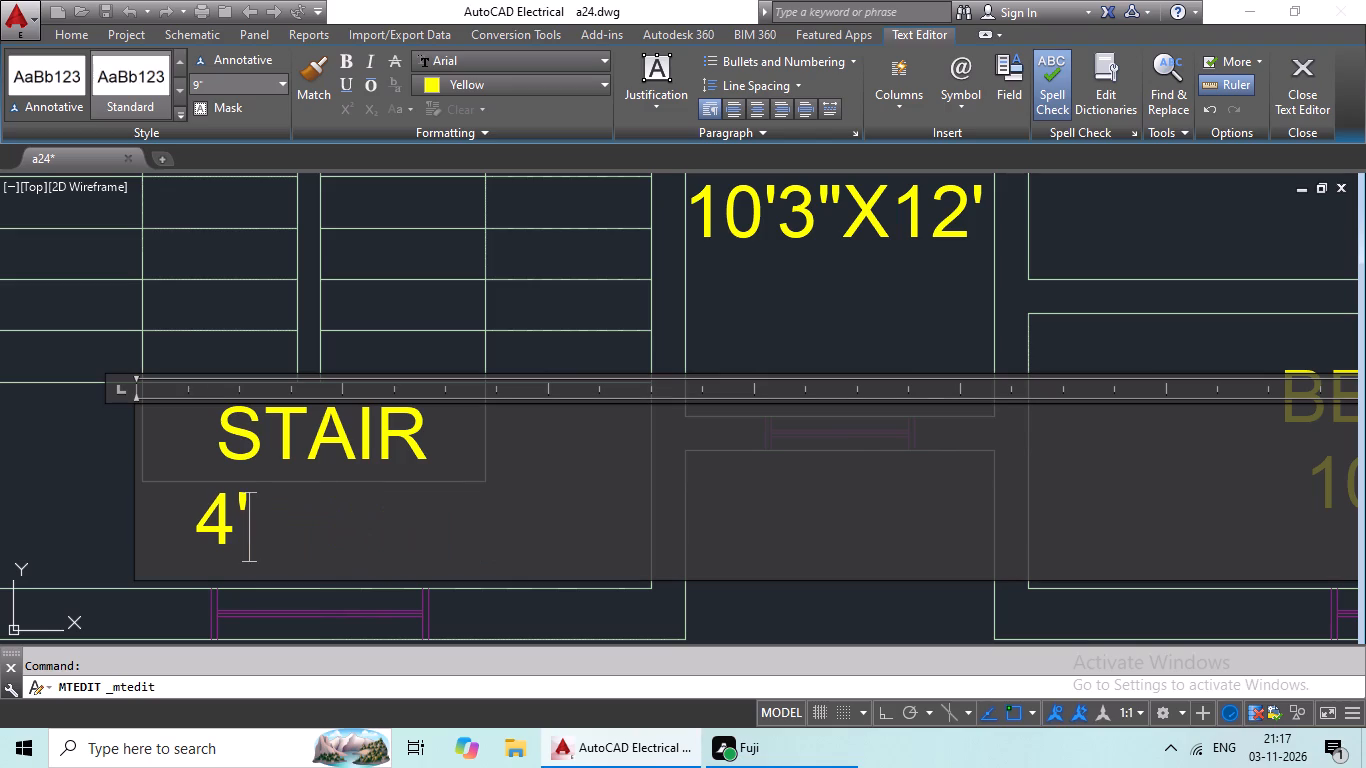
pyautogui.press('BackSpace')
pyautogui.press('BackSpace')
pyautogui.write("8'")
pyautogui.write('X18')
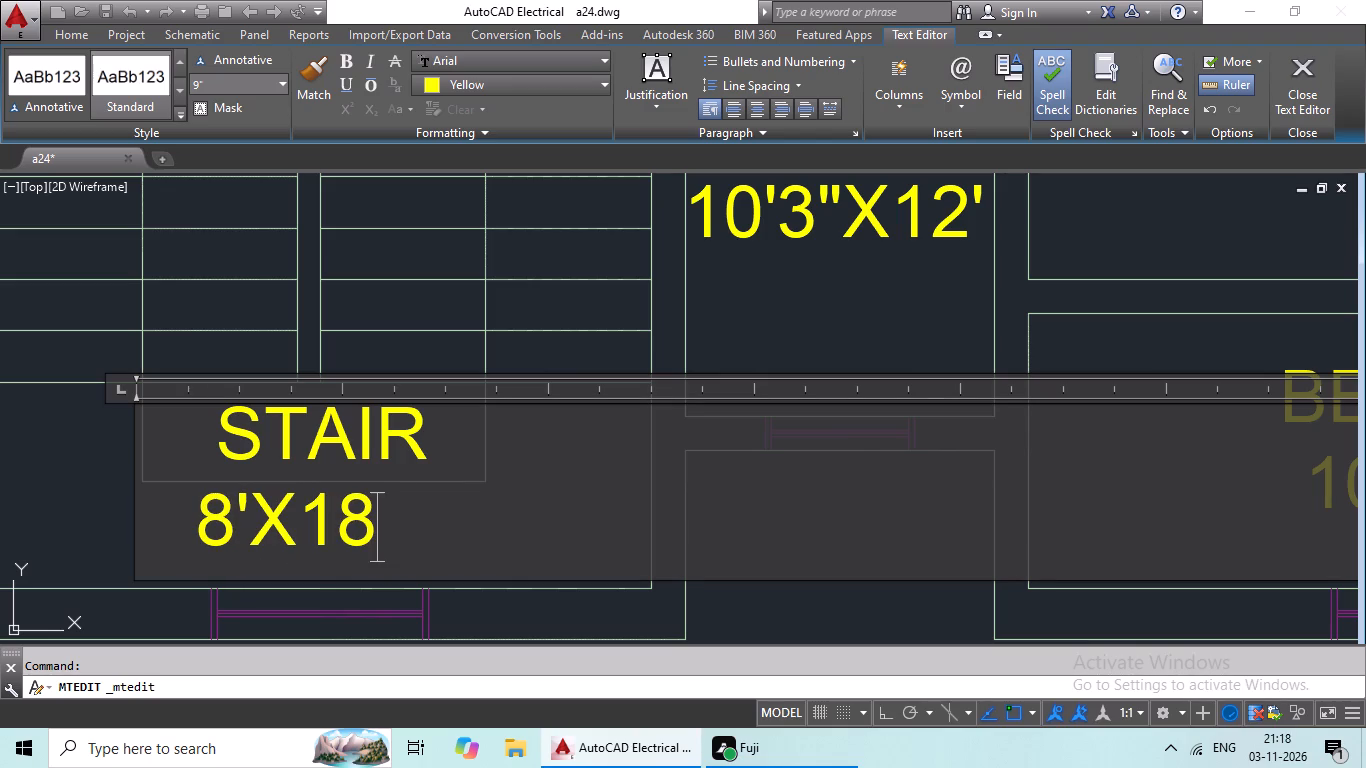
pyautogui.write("'5")
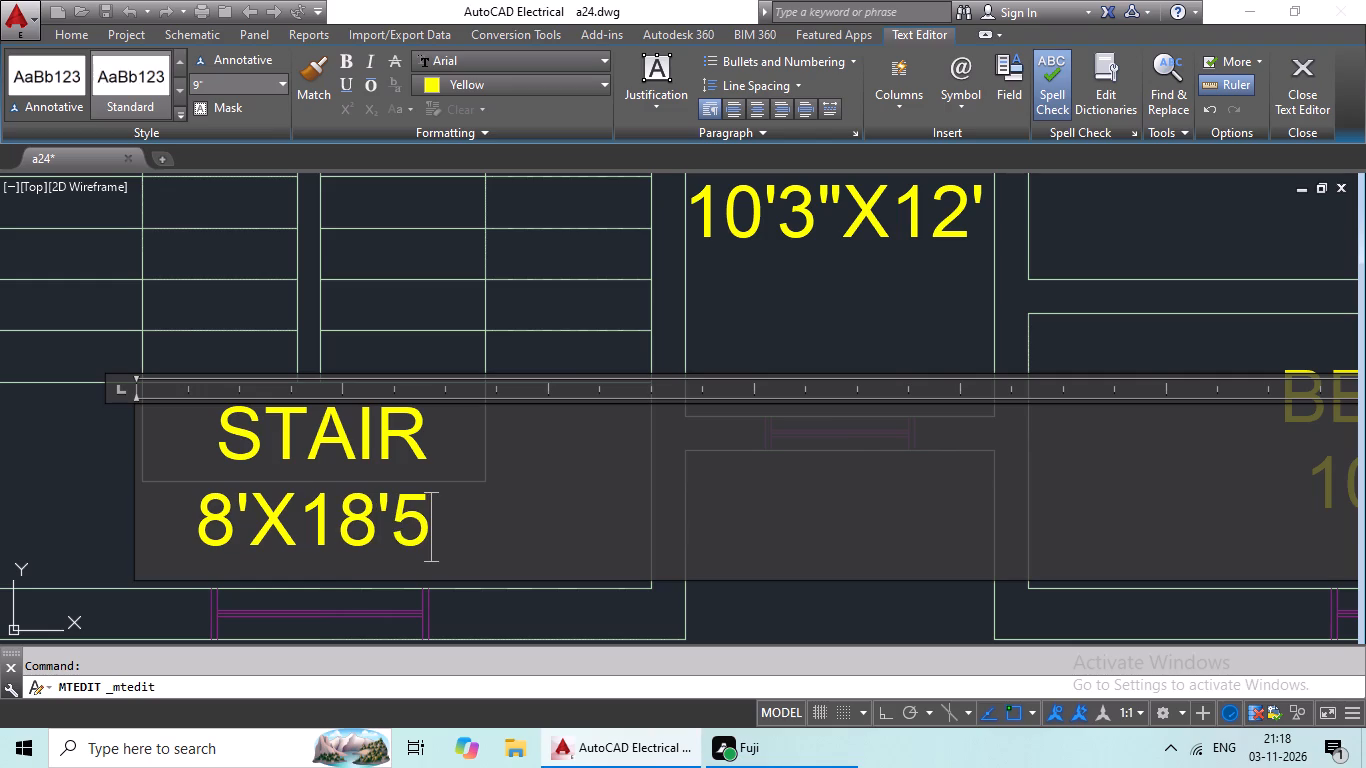
pyautogui.hotkey('shift', '"')
# Indent the STAIR label's size line by one more space to align it under the name.
pyautogui.click(190, 526)
pyautogui.press('space')
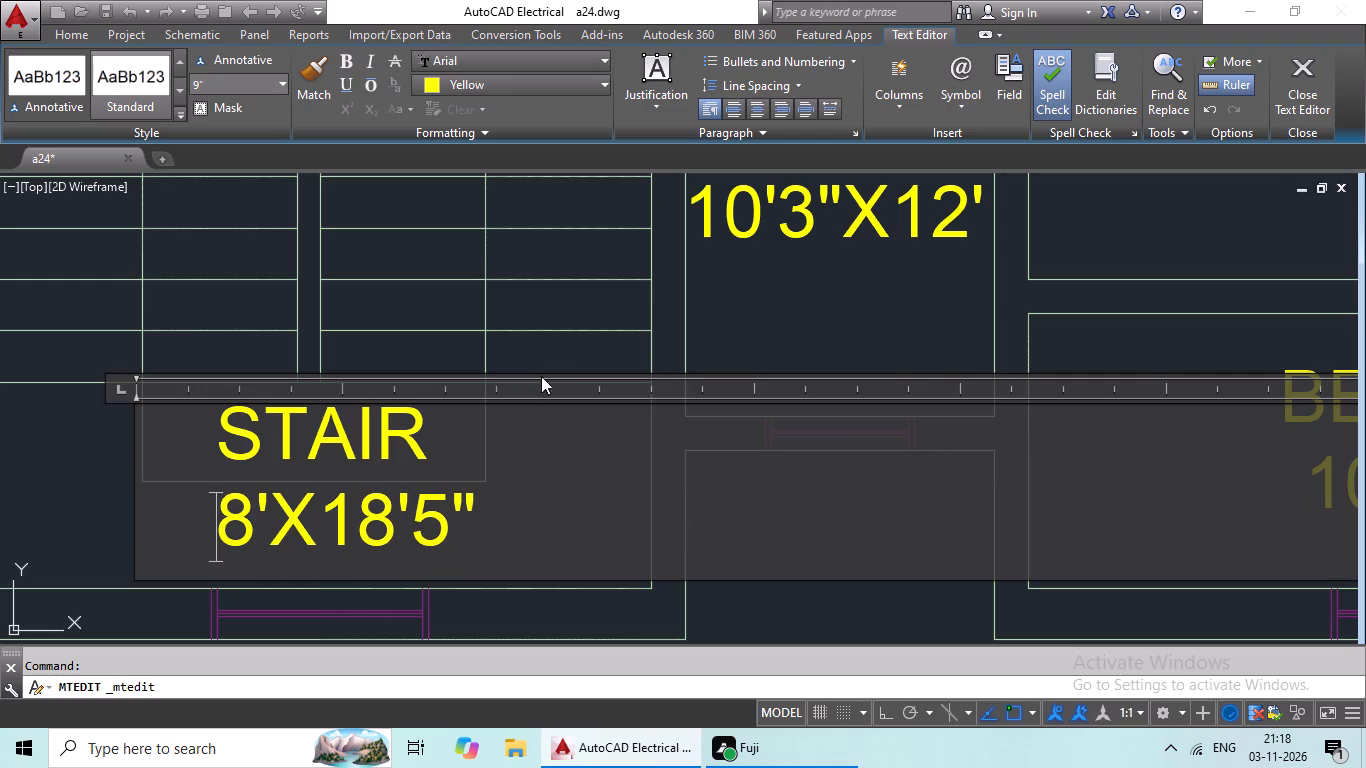
pyautogui.click(554, 348)
# Replace the BEDROOM label in the narrow room just east of the staircase with TOILET over 4'6"X7'6".
pyautogui.scroll(-3, 555, 356)
pyautogui.moveTo(617, 354); pyautogui.dragTo(553, 419, button='middle')
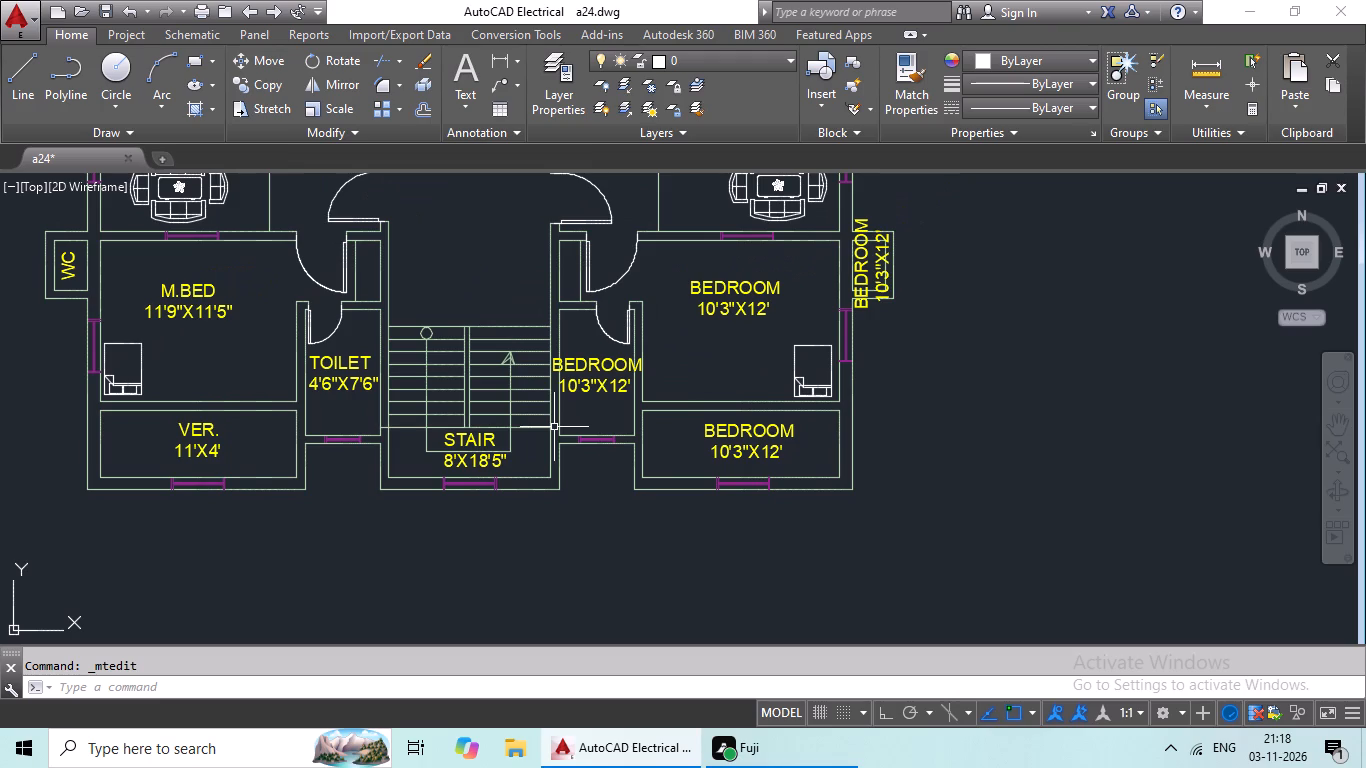
pyautogui.doubleClick(584, 393)
pyautogui.scroll(2, 597, 397)
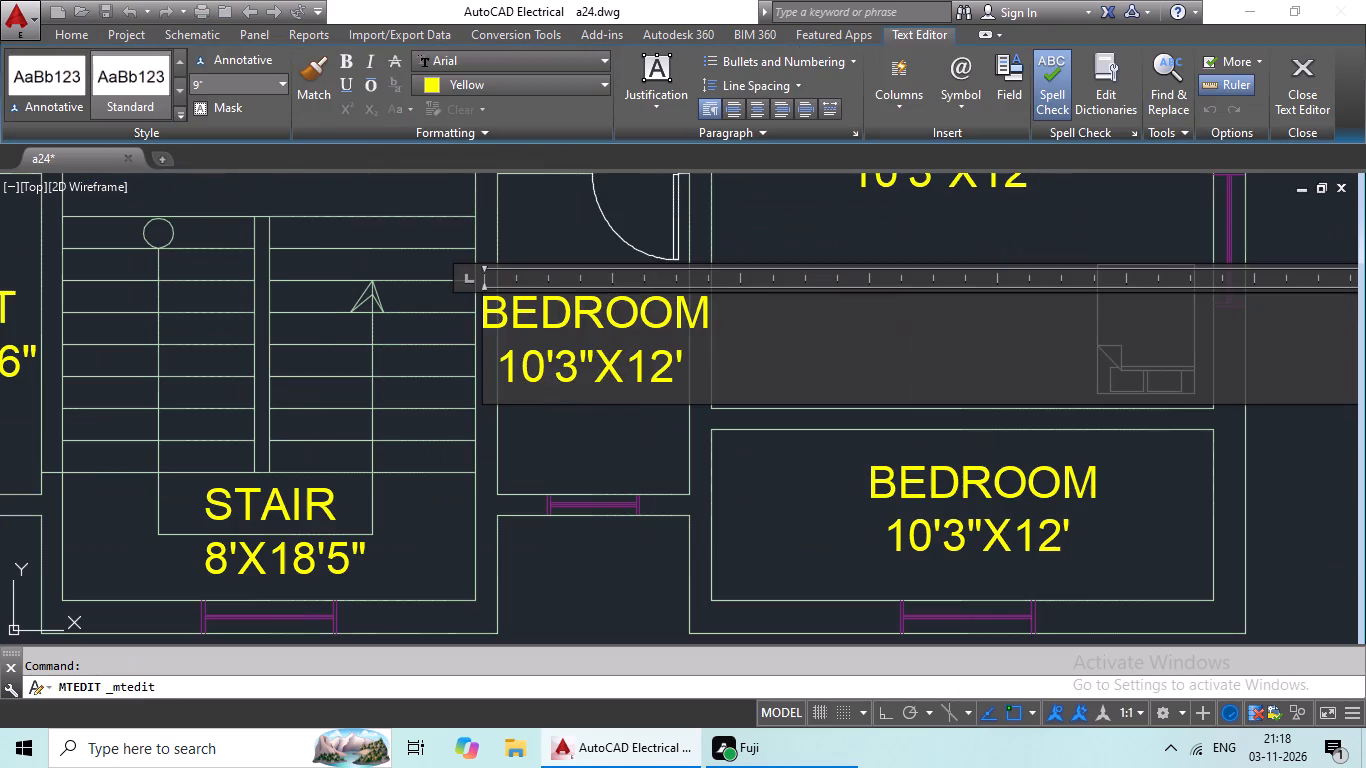
pyautogui.click(770, 391)
pyautogui.press('BackSpace')
pyautogui.press('BackSpace')
pyautogui.press('BackSpace')
pyautogui.press('BackSpace')
pyautogui.press('BackSpace')
pyautogui.press('BackSpace')
pyautogui.press('BackSpace')
pyautogui.press('BackSpace')
pyautogui.press('BackSpace')
pyautogui.press('BackSpace')
pyautogui.press('BackSpace')
pyautogui.press('BackSpace')
pyautogui.press('BackSpace')
pyautogui.press('BackSpace')
pyautogui.press('BackSpace')
pyautogui.press('BackSpace')
pyautogui.press('BackSpace')
pyautogui.press('BackSpace')
pyautogui.press('BackSpace')
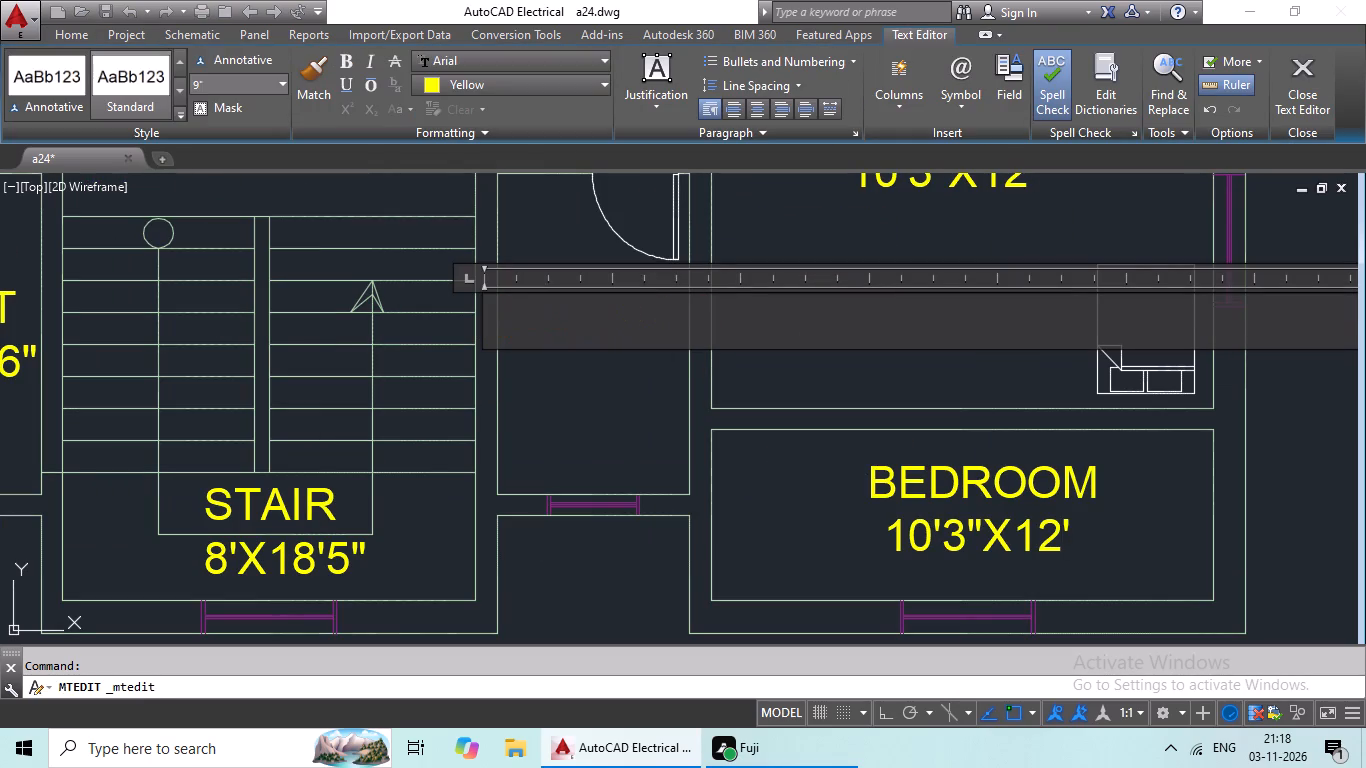
pyautogui.write('TOILET')
pyautogui.press('Return')
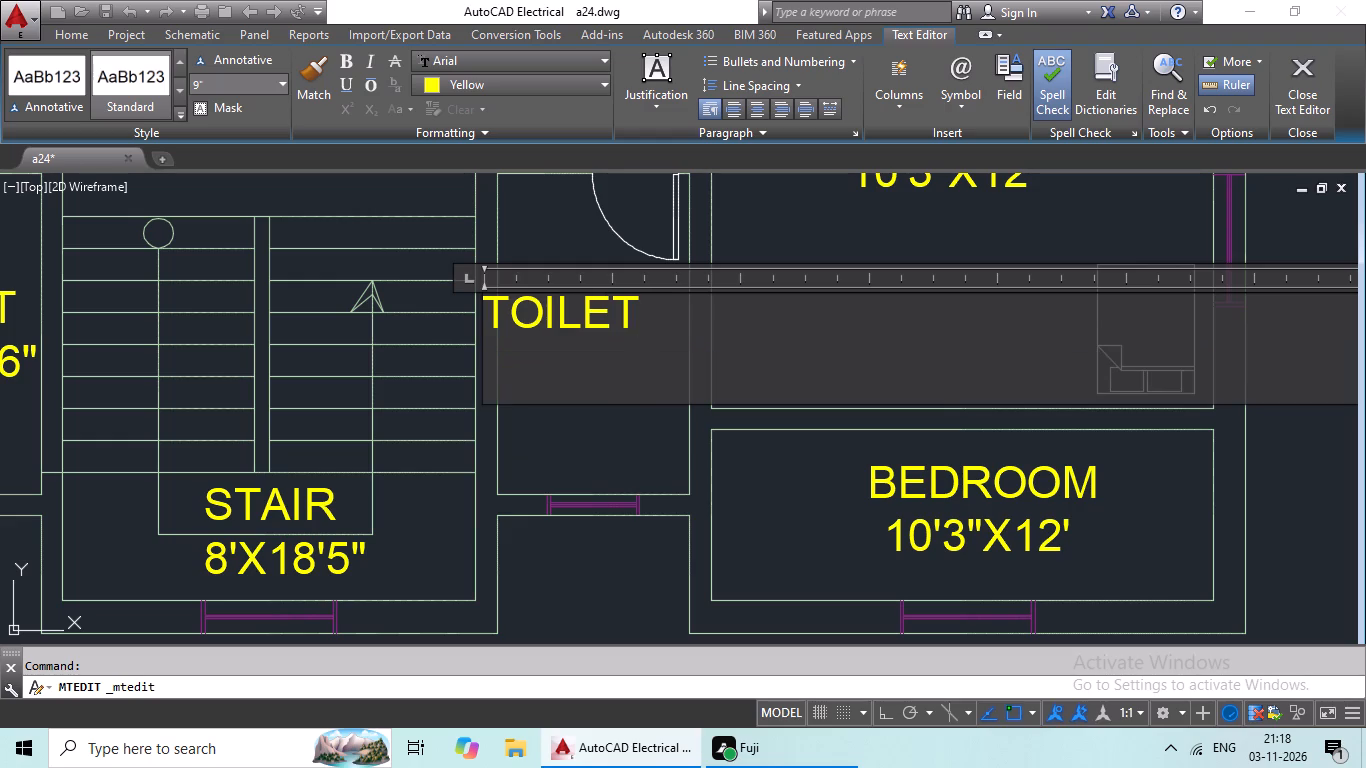
pyautogui.write("4'6")
pyautogui.hotkey('shift', '"')
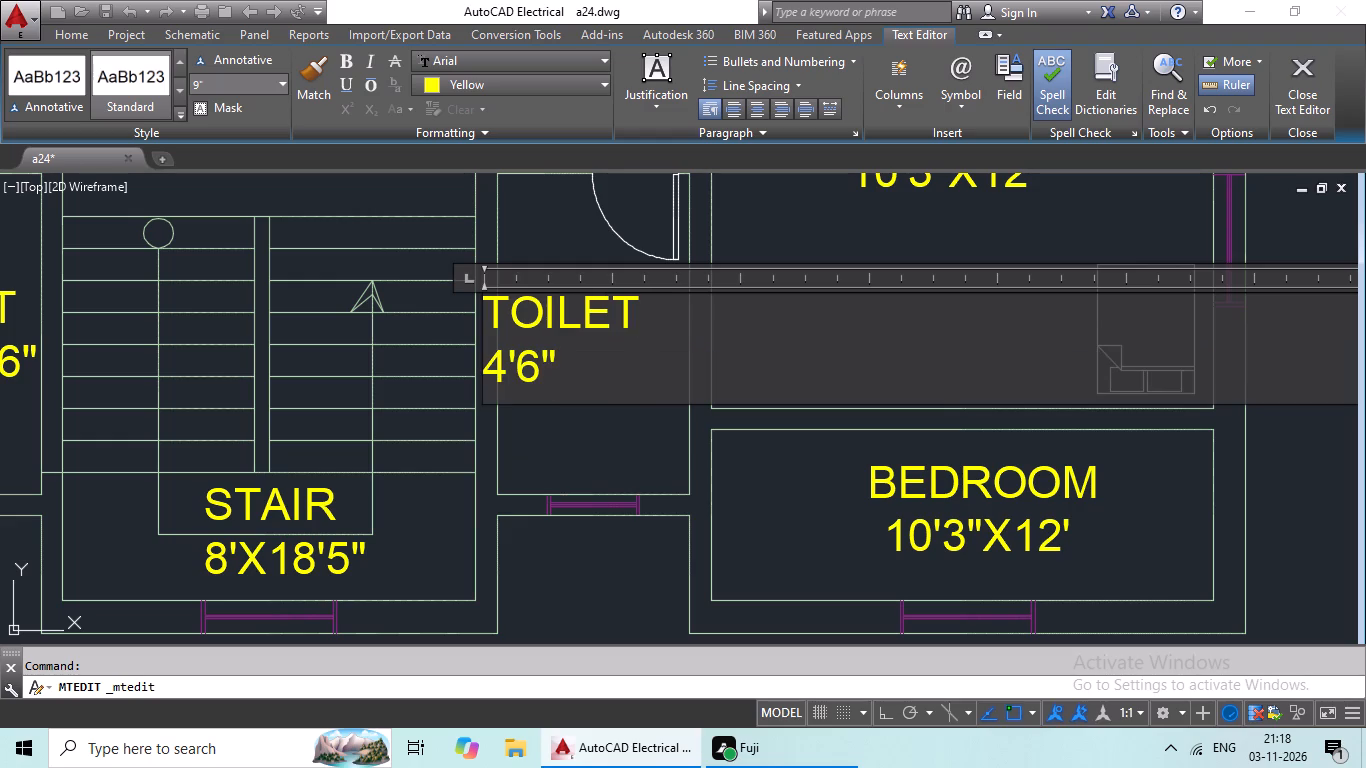
pyautogui.scroll(-1, 775, 392)
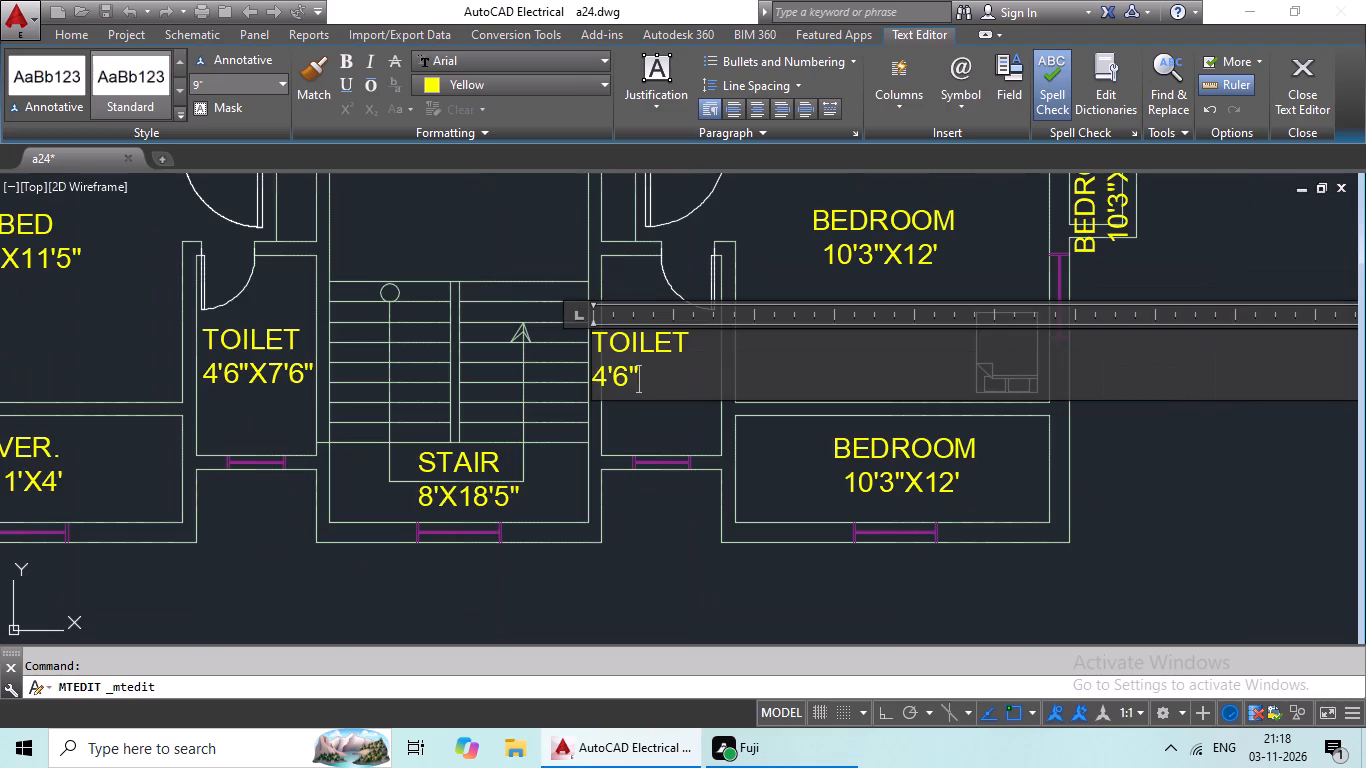
pyautogui.scroll(2, 775, 392)
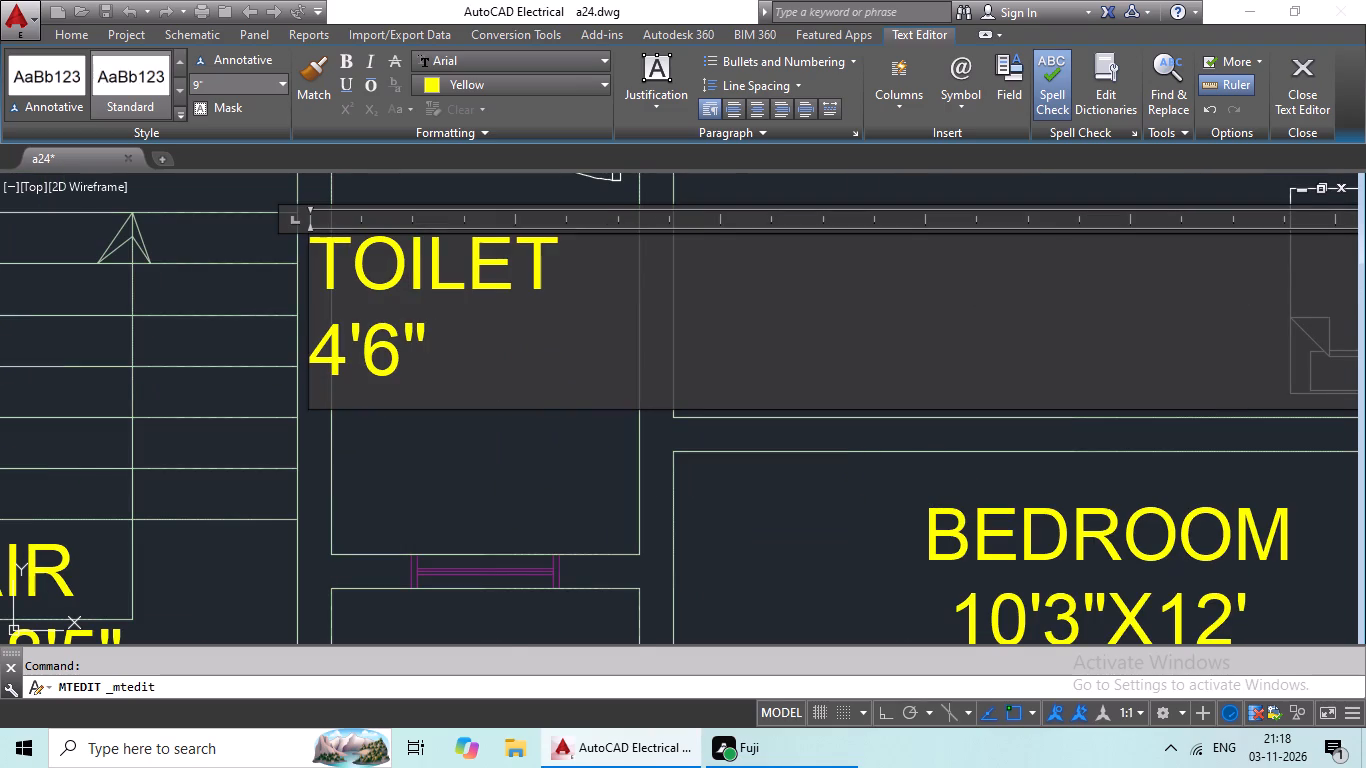
pyautogui.hotkey('shift', 'x')
pyautogui.write("7'6")
pyautogui.hotkey('shift', '"')
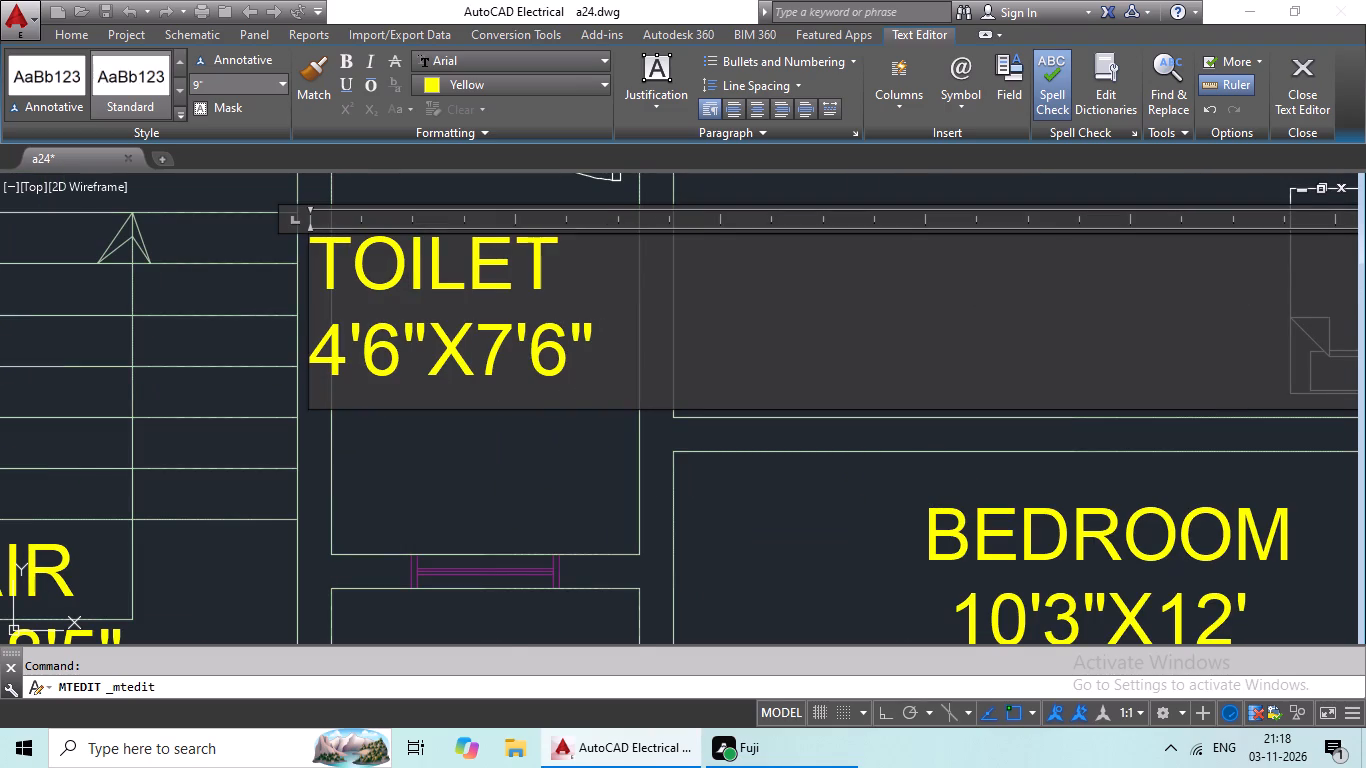
# Indent both lines of the east TOILET label by three spaces to shift them into the narrow room.
pyautogui.click(323, 267)
pyautogui.press('space')
pyautogui.press('space')
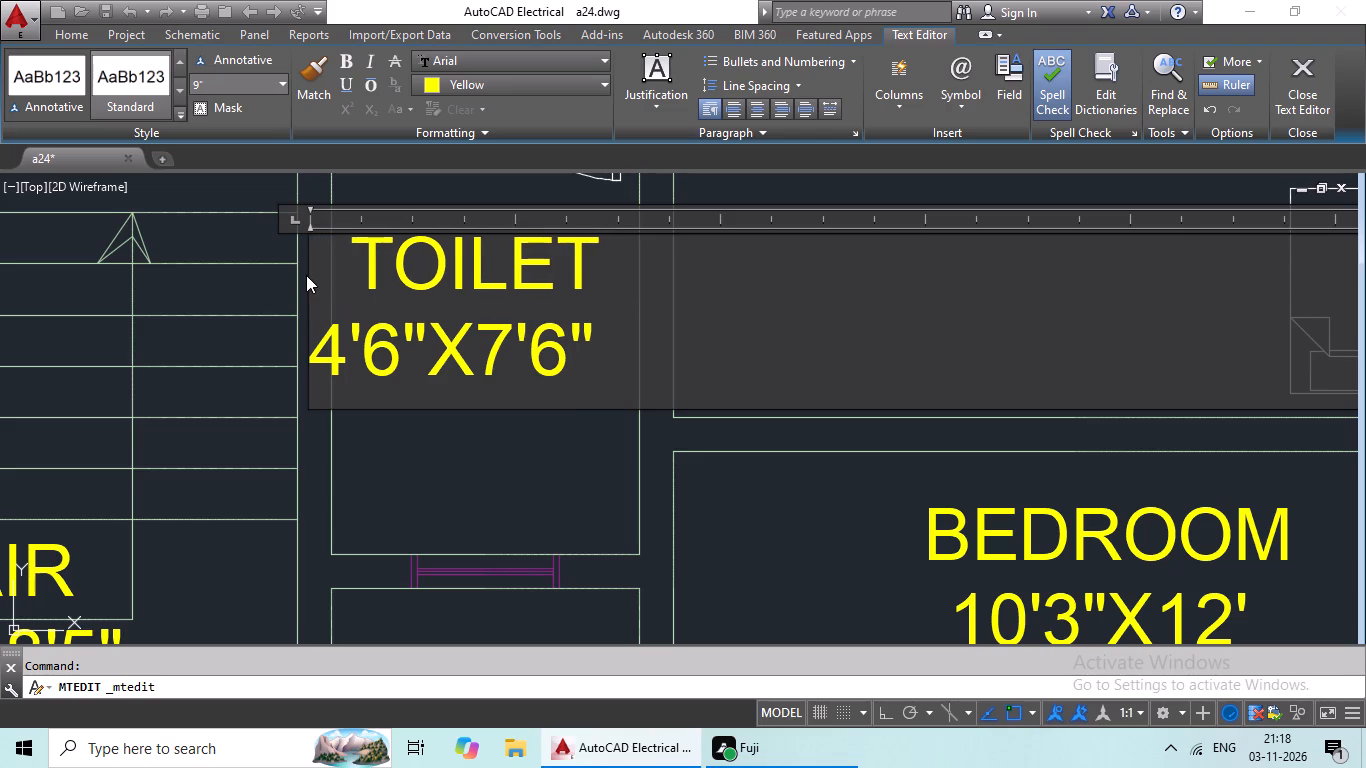
pyautogui.press('space')
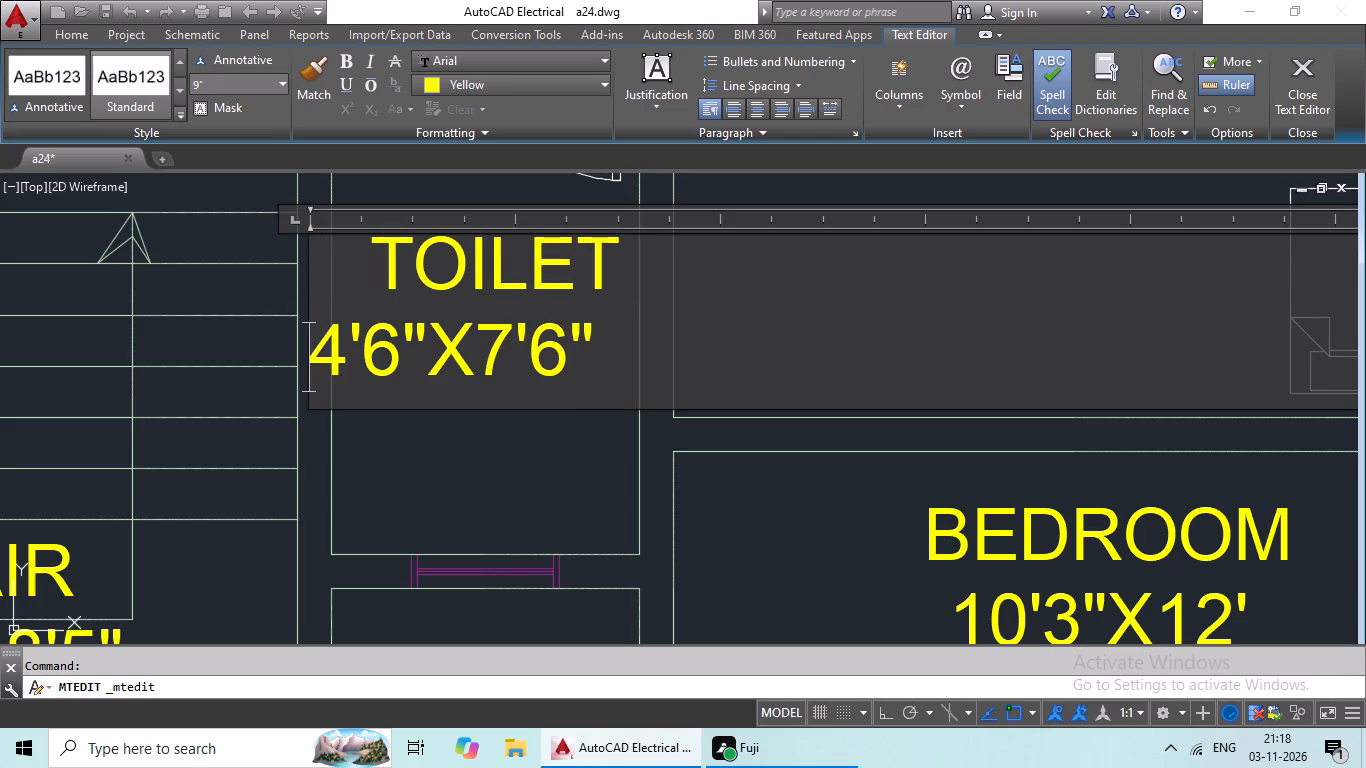
pyautogui.click(308, 348)
pyautogui.press('space')
pyautogui.press('space')
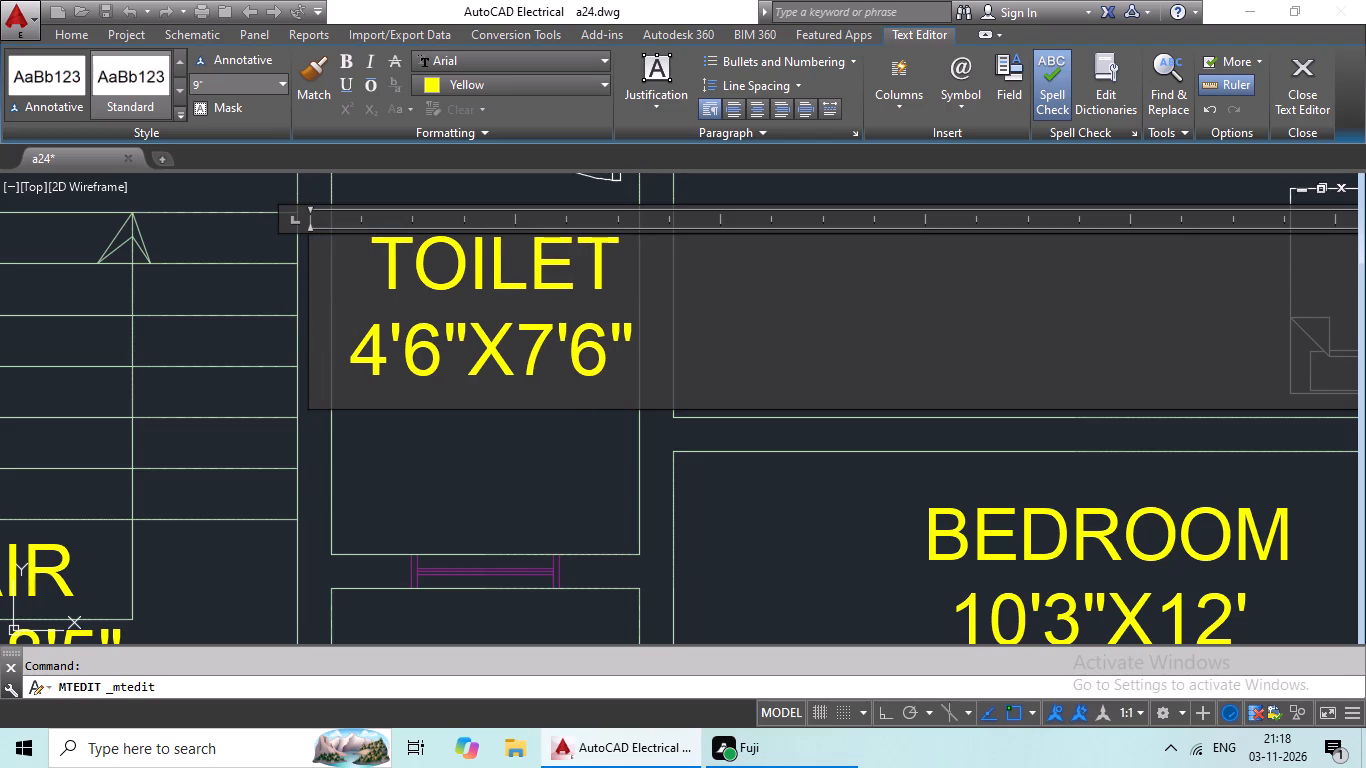
pyautogui.press('space')
pyautogui.click(498, 444)
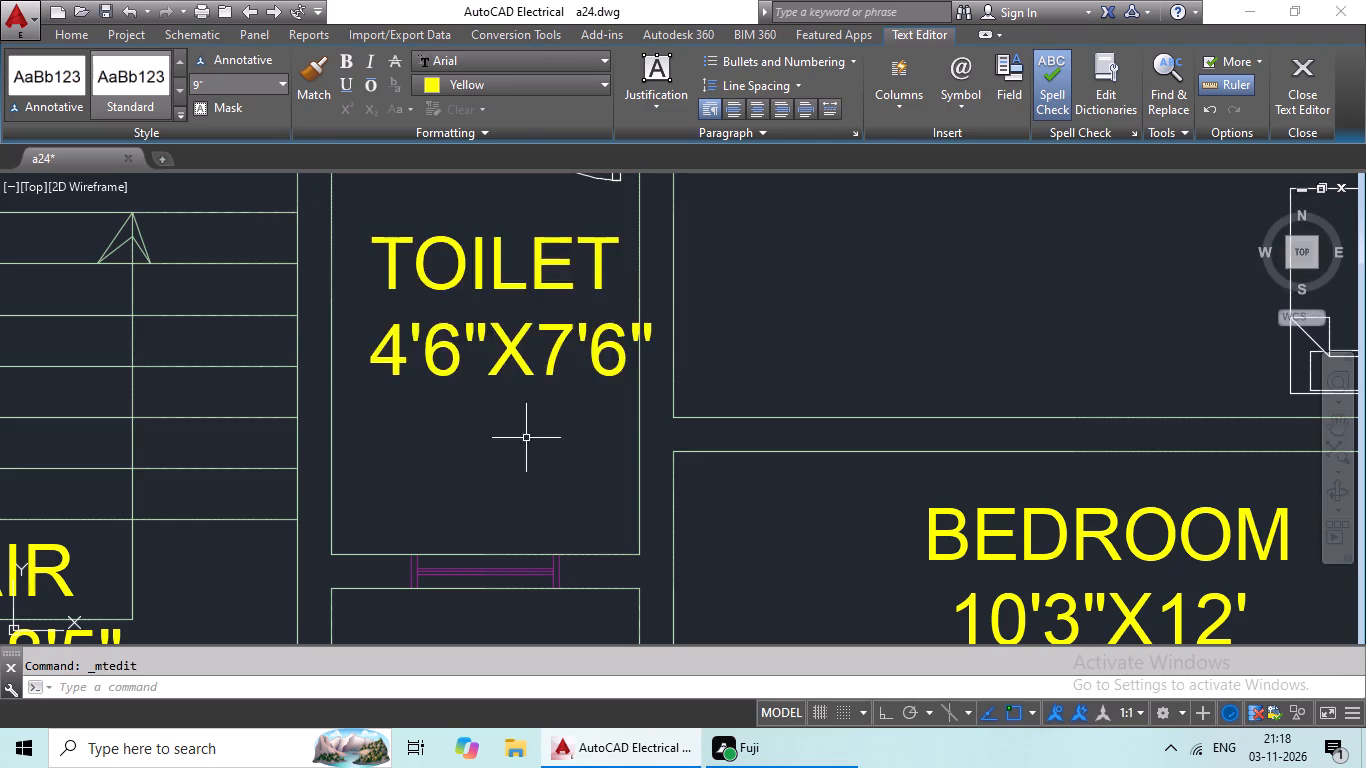
# Replace the BEDROOM label in the southeast strip room below the bedroom with VER. over 11'X4'.
pyautogui.scroll(-2, 659, 402)
pyautogui.moveTo(790, 350); pyautogui.dragTo(776, 345, button='middle')
pyautogui.moveTo(761, 343); pyautogui.dragTo(681, 346, button='middle')
pyautogui.doubleClick(762, 477)
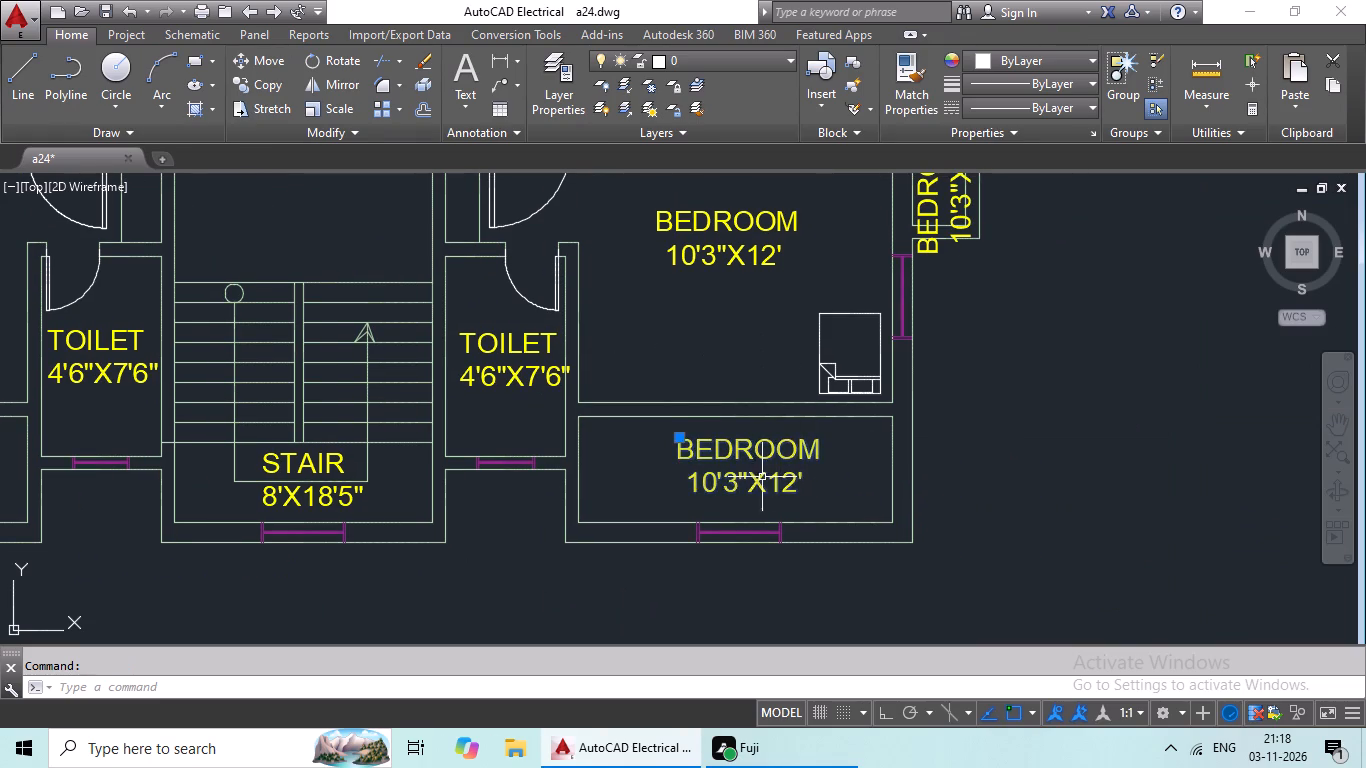
pyautogui.scroll(2, 779, 489)
pyautogui.click(897, 494)
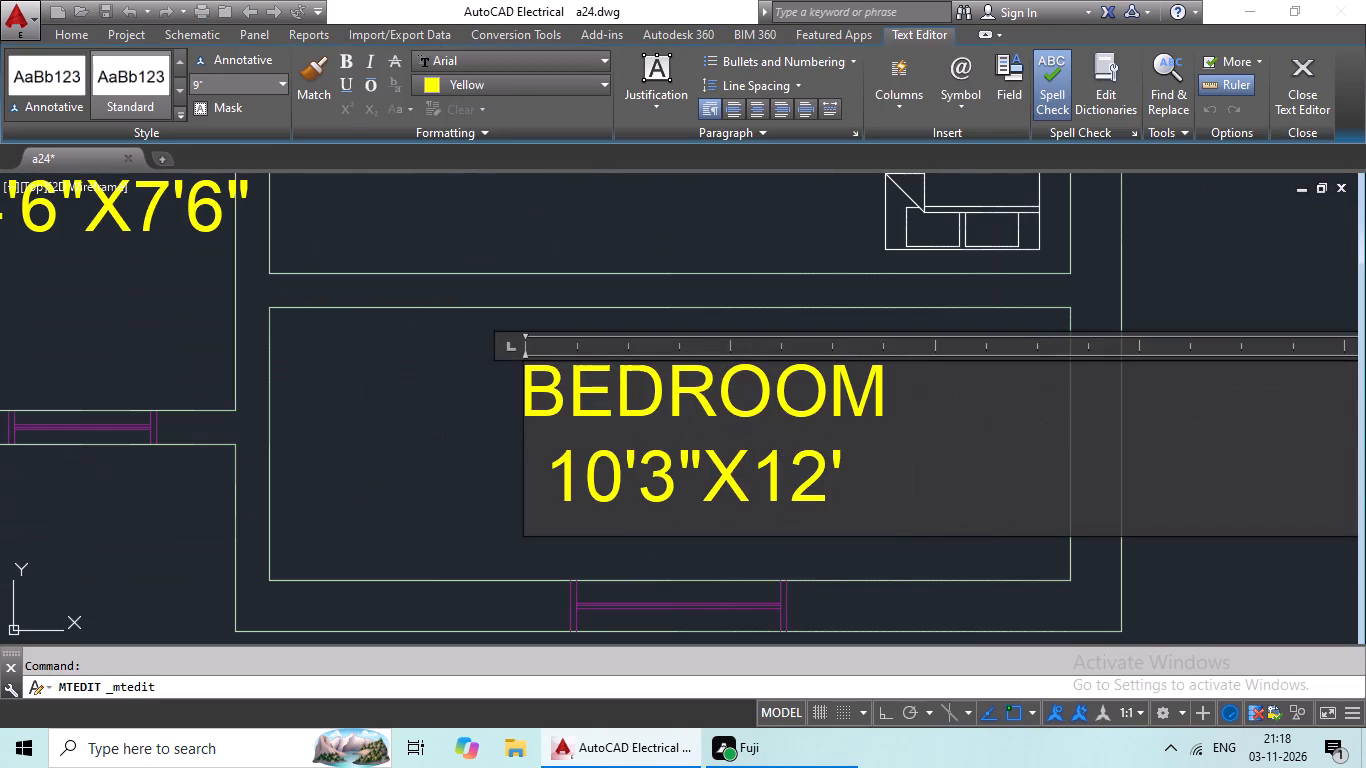
pyautogui.press('BackSpace')
pyautogui.press('BackSpace')
pyautogui.press('BackSpace')
pyautogui.press('BackSpace')
pyautogui.press('BackSpace')
pyautogui.press('BackSpace')
pyautogui.press('BackSpace')
pyautogui.press('BackSpace')
pyautogui.press('BackSpace')
pyautogui.press('BackSpace')
pyautogui.press('BackSpace')
pyautogui.press('BackSpace')
pyautogui.press('BackSpace')
pyautogui.press('BackSpace')
pyautogui.press('BackSpace')
pyautogui.press('BackSpace')
pyautogui.press('BackSpace')
pyautogui.press('BackSpace')
pyautogui.press('BackSpace')
pyautogui.press('BackSpace')
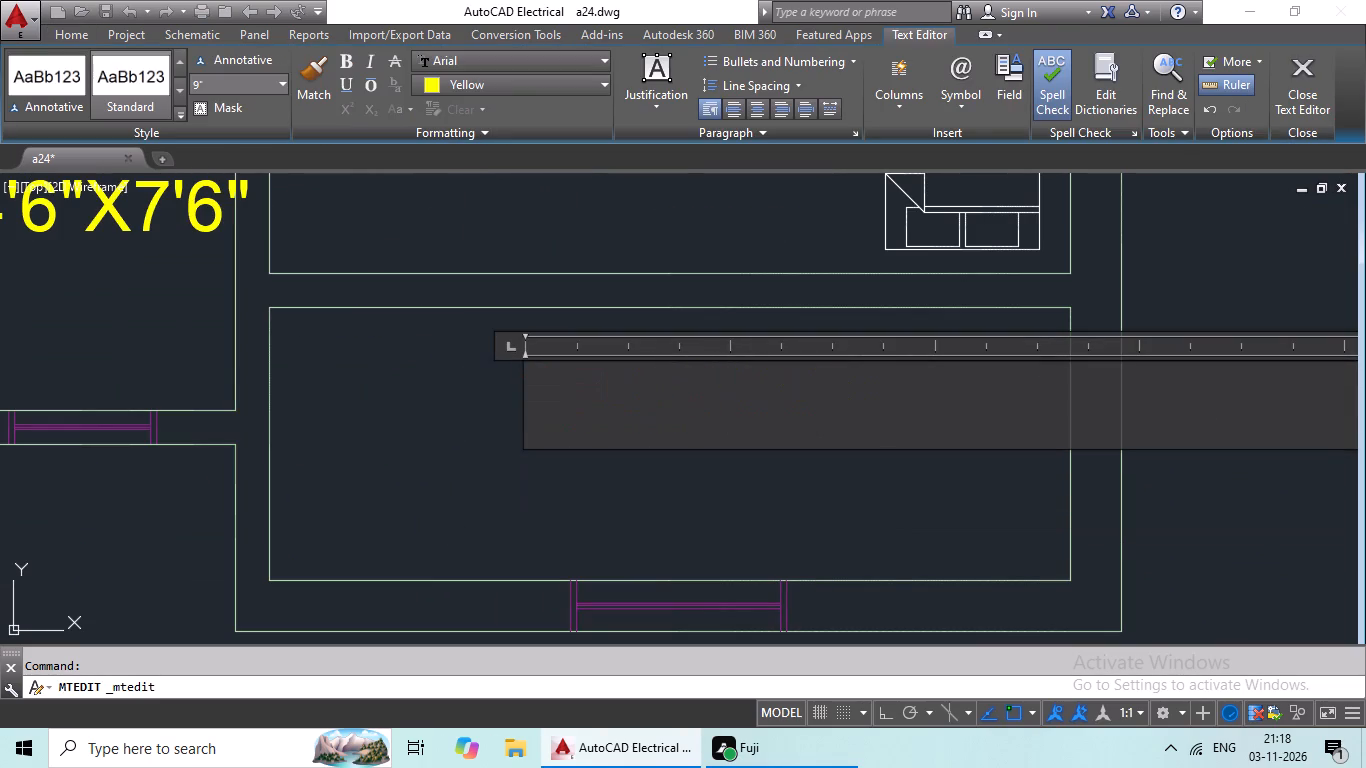
pyautogui.write('VER')
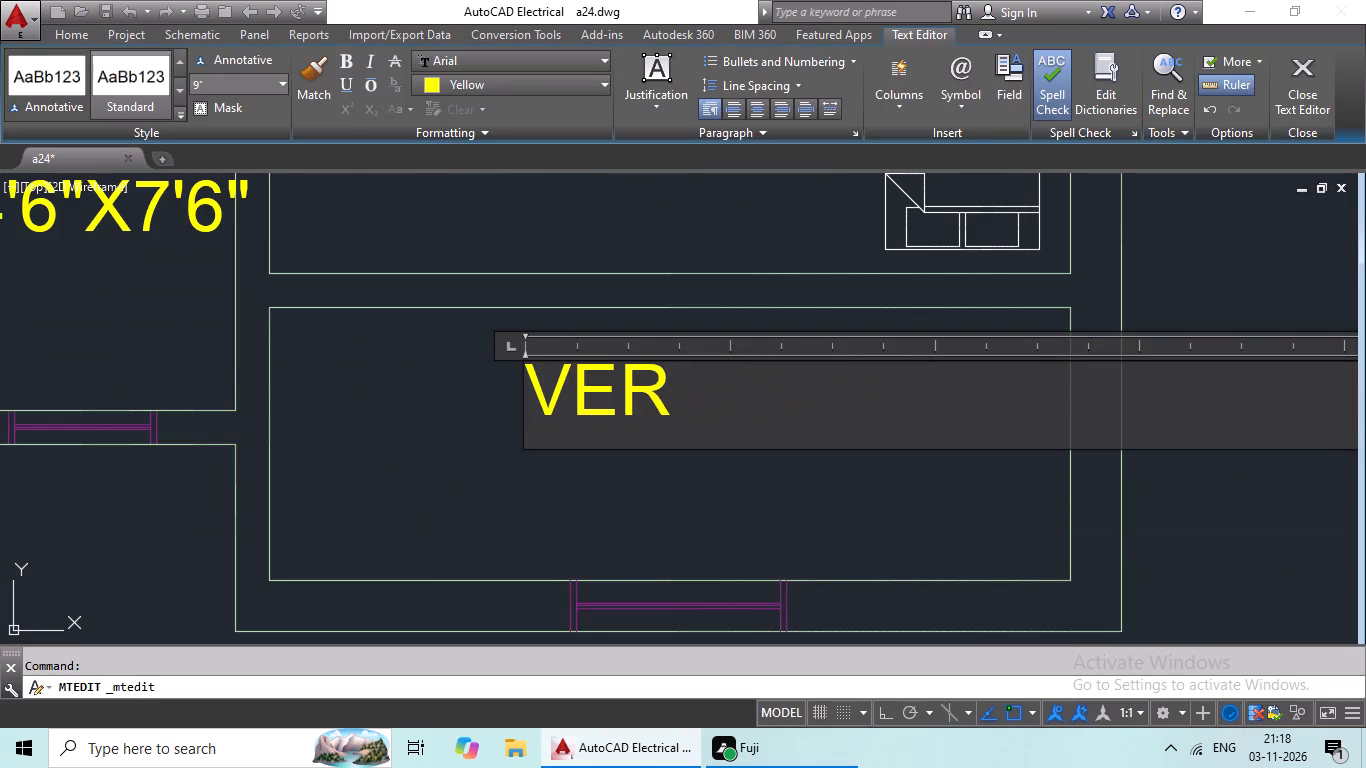
pyautogui.press('.')
pyautogui.press('Return')
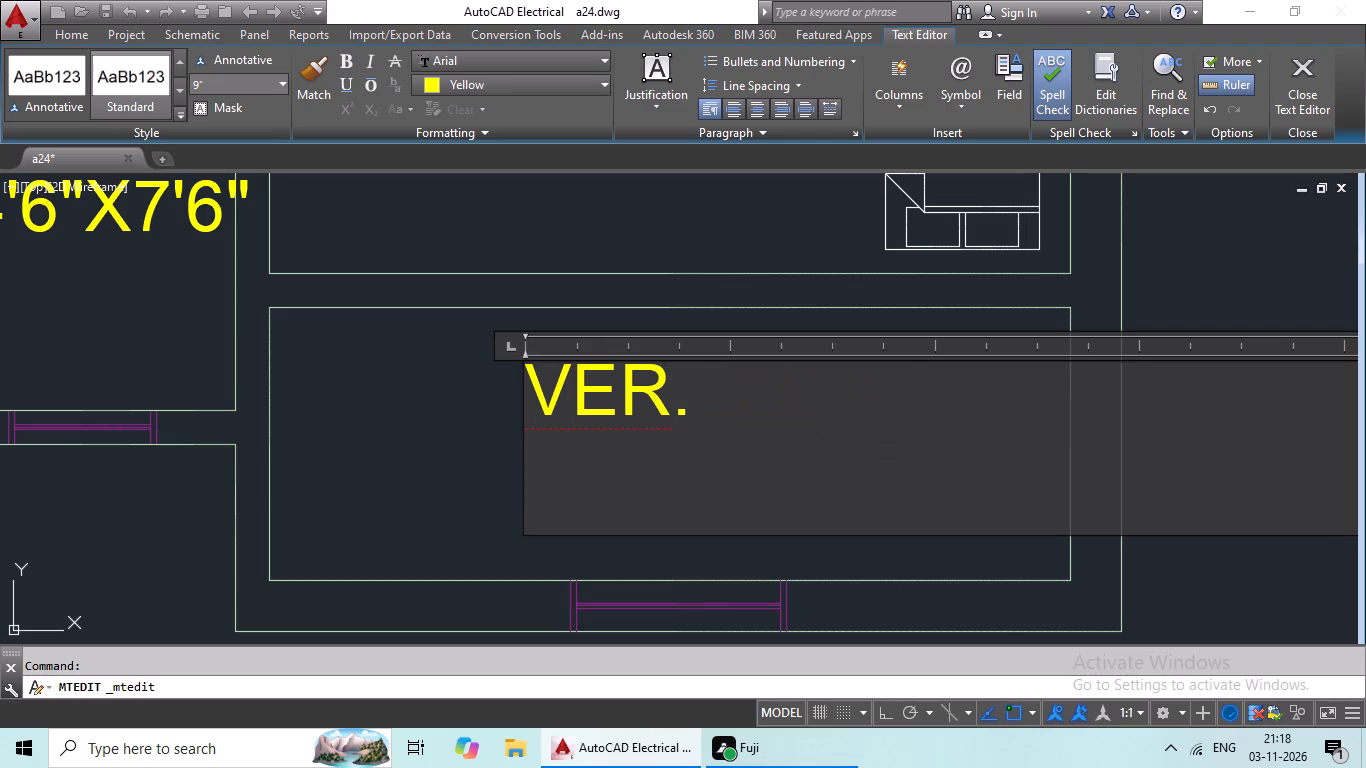
pyautogui.write('11\'4"')
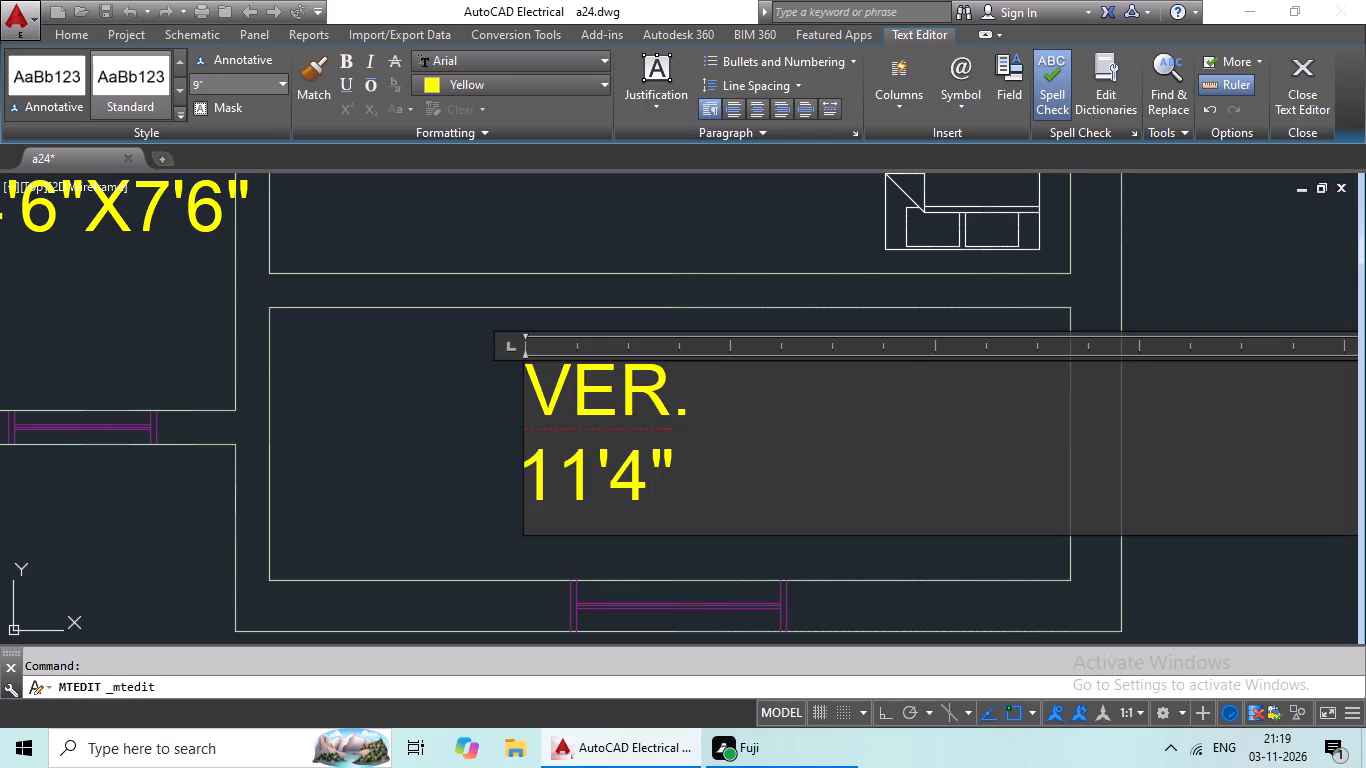
pyautogui.press('BackSpace')
pyautogui.press('BackSpace')
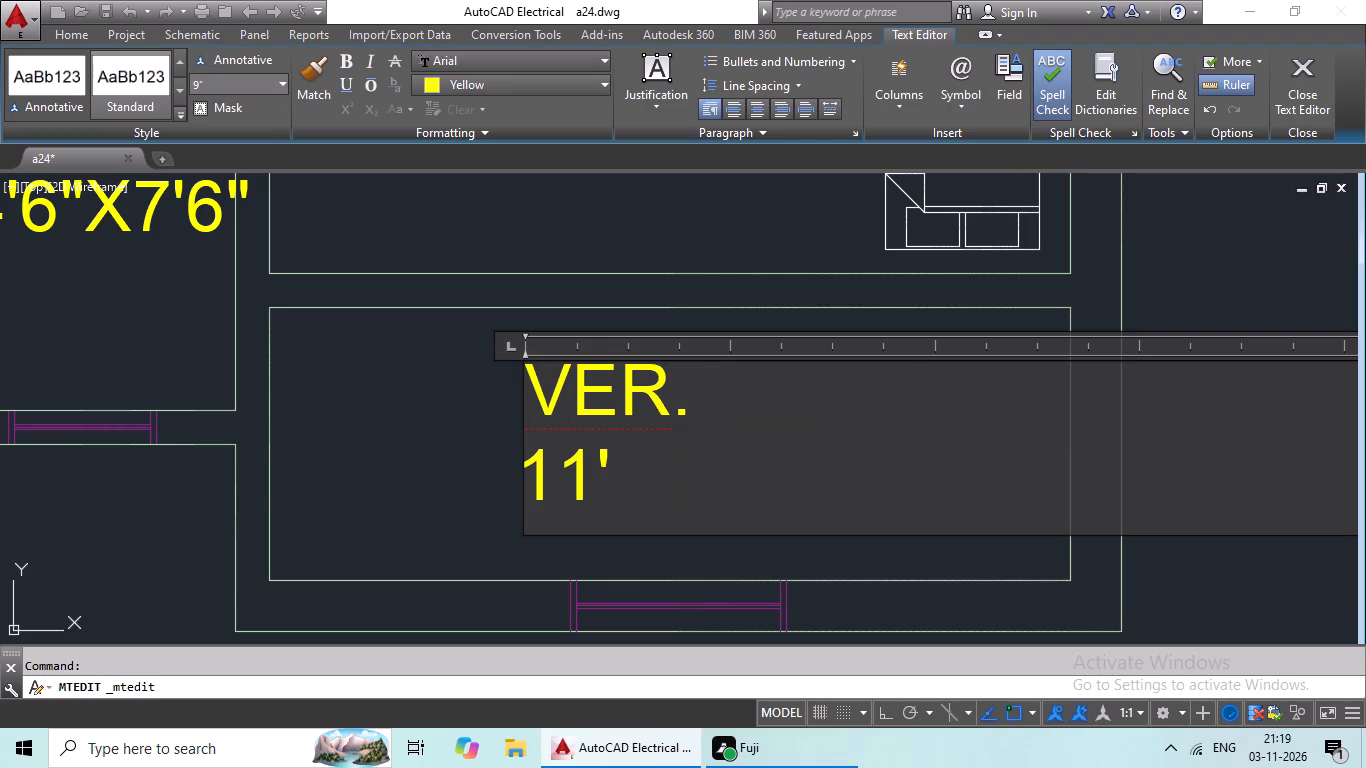
pyautogui.hotkey('shift', 'x')
pyautogui.write("4'")
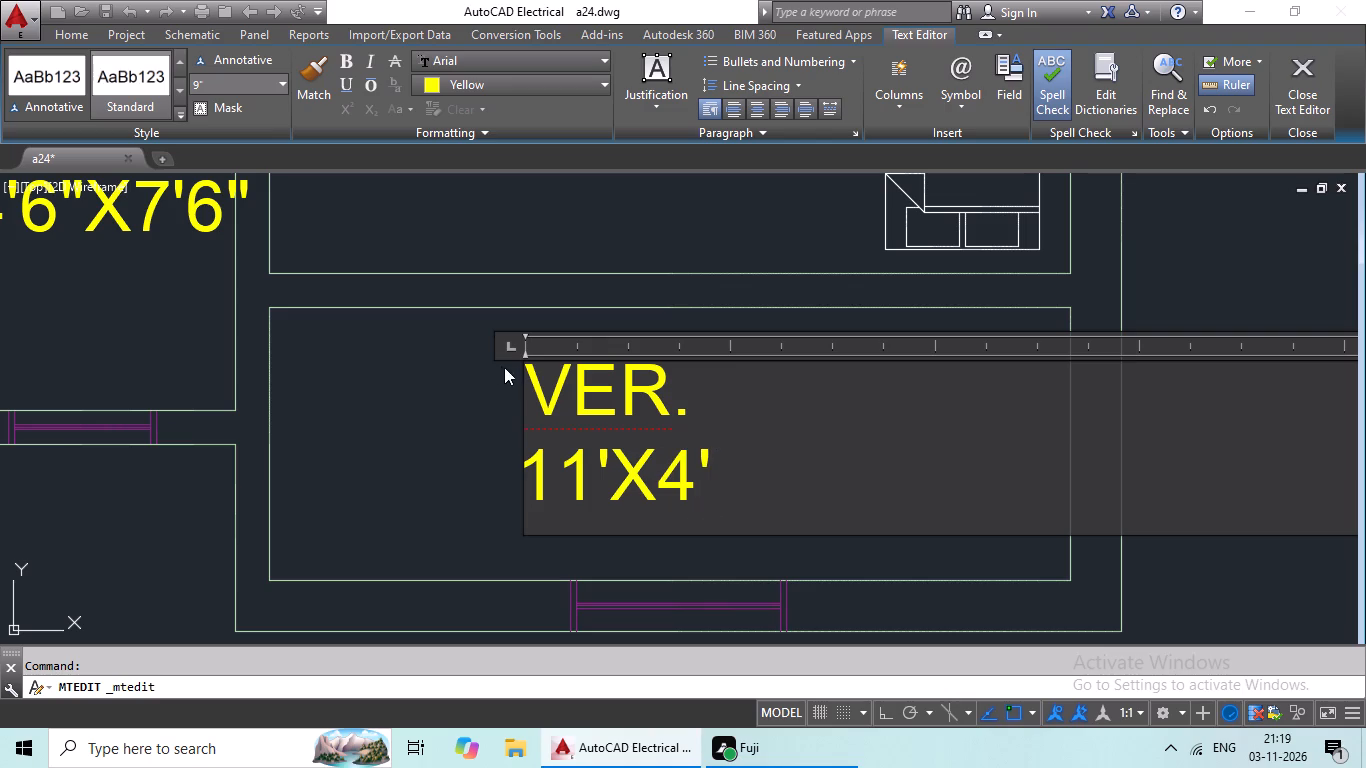
# Indent both lines of the southeast VER. label by four spaces to centre it in the room.
pyautogui.click(539, 386)
pyautogui.press('space')
pyautogui.press('space')
pyautogui.press('space')
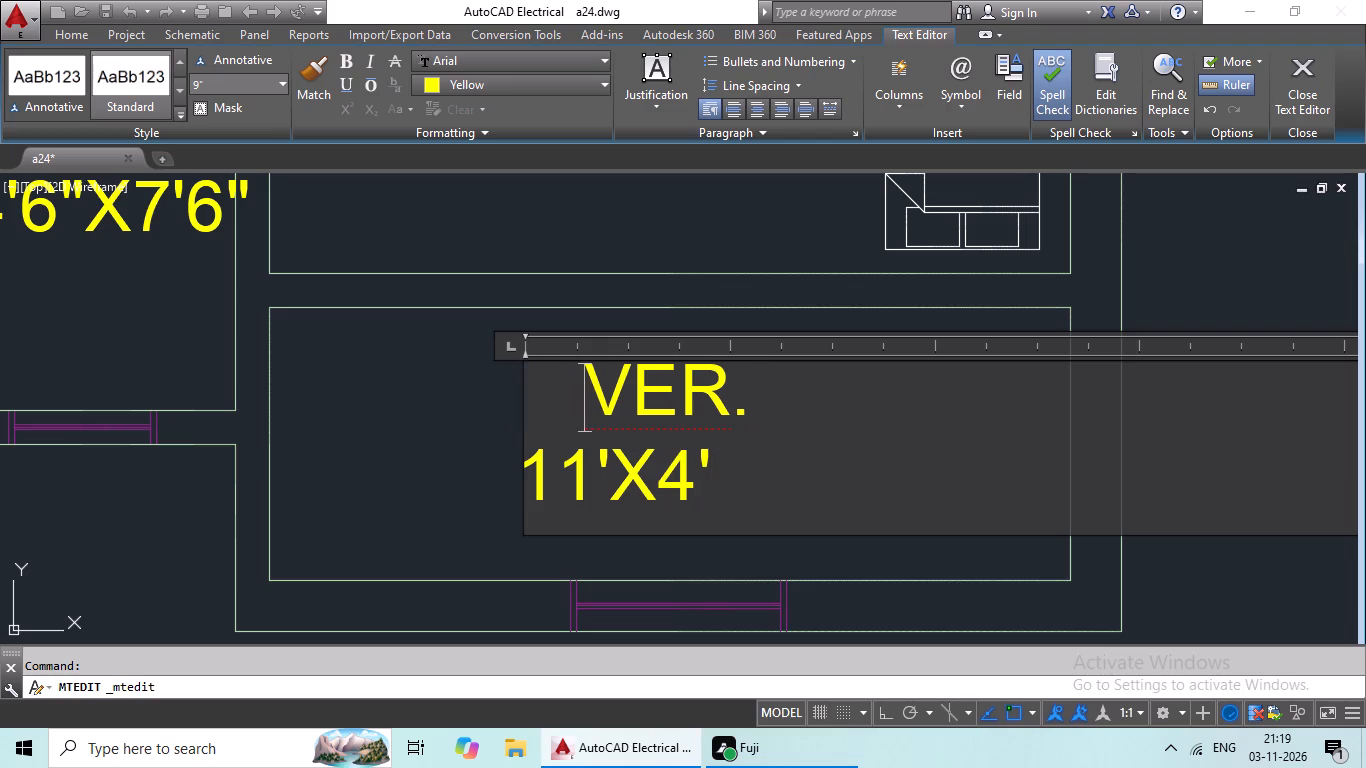
pyautogui.press('space')
pyautogui.click(534, 459)
pyautogui.press('space')
pyautogui.press('space')
pyautogui.press('space')
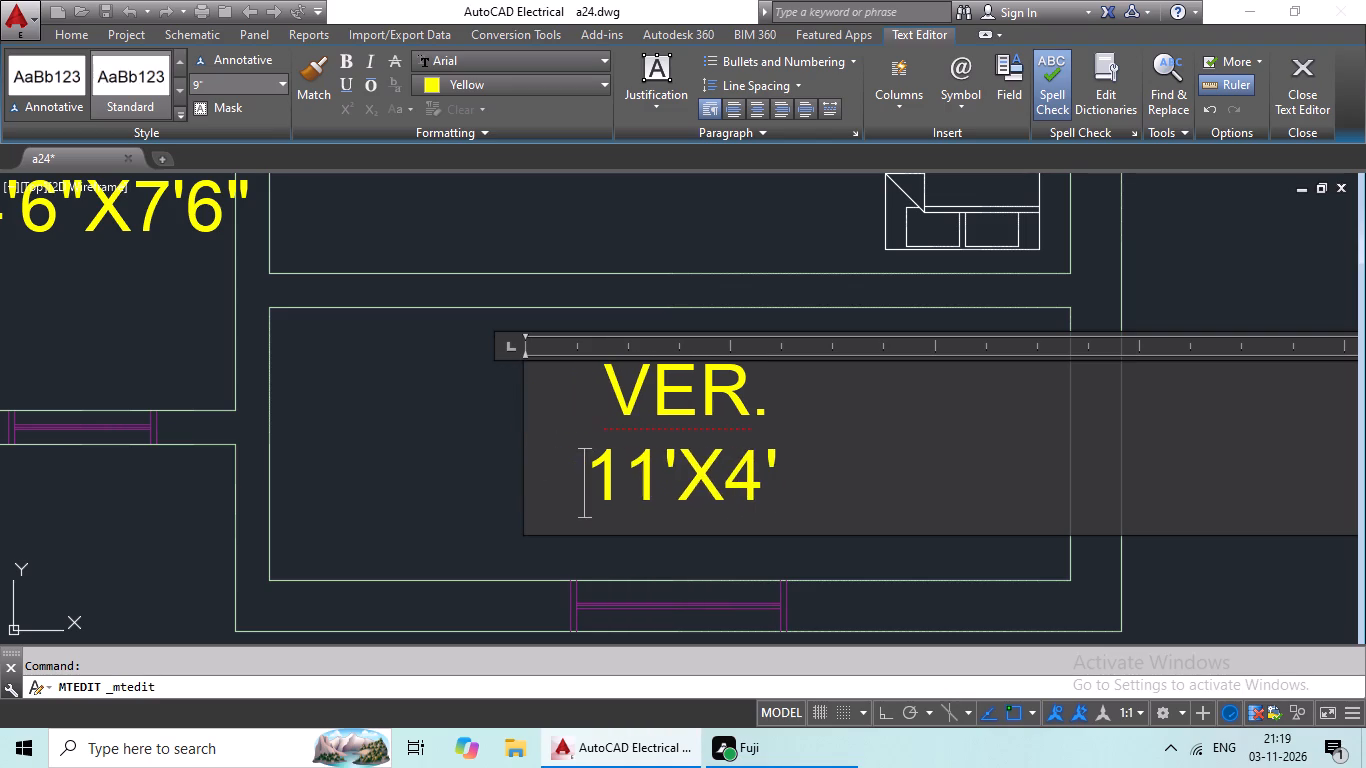
pyautogui.press('space')
pyautogui.click(676, 537)
pyautogui.click(698, 556)
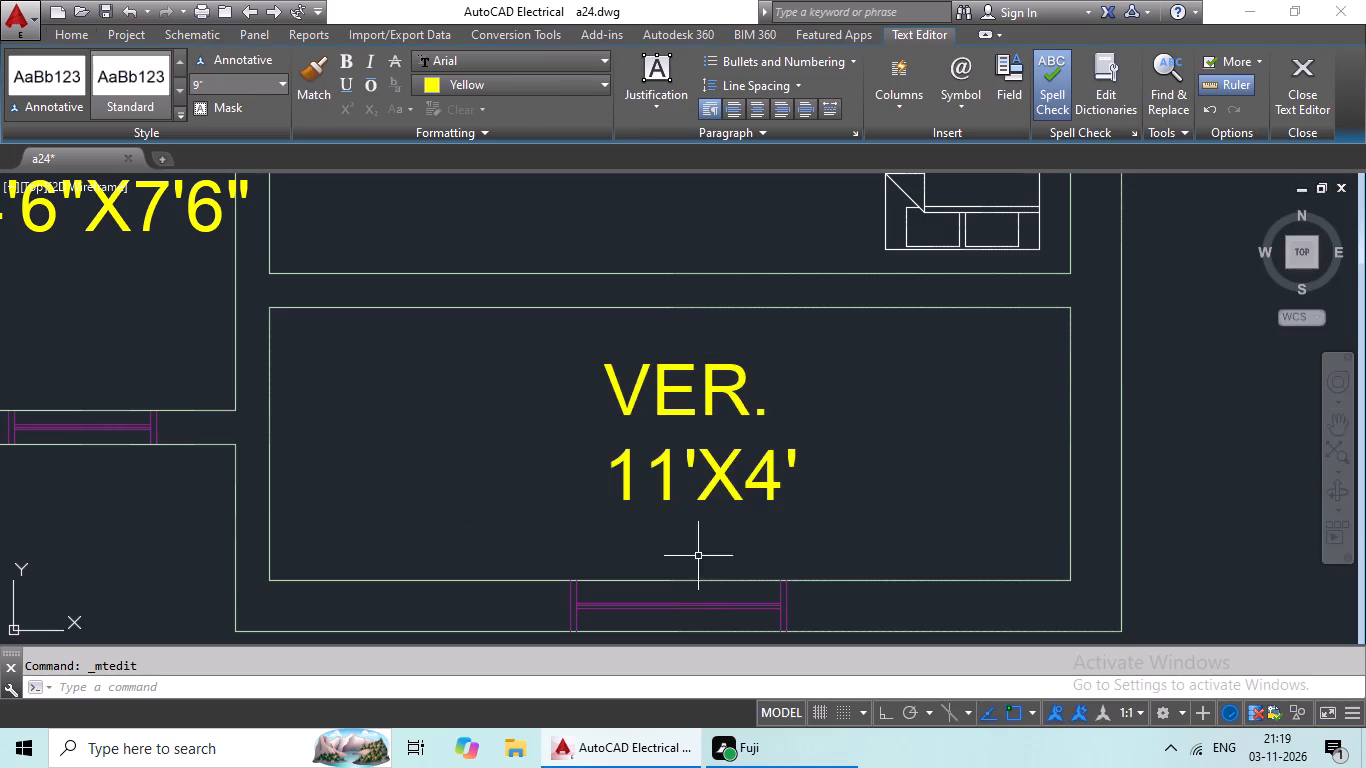
# Replace the BEDROOM label in the southeast bedroom with M.BED over 11'9"X11'6".
pyautogui.scroll(-3, 784, 492)
pyautogui.moveTo(790, 491); pyautogui.dragTo(738, 520, button='middle')
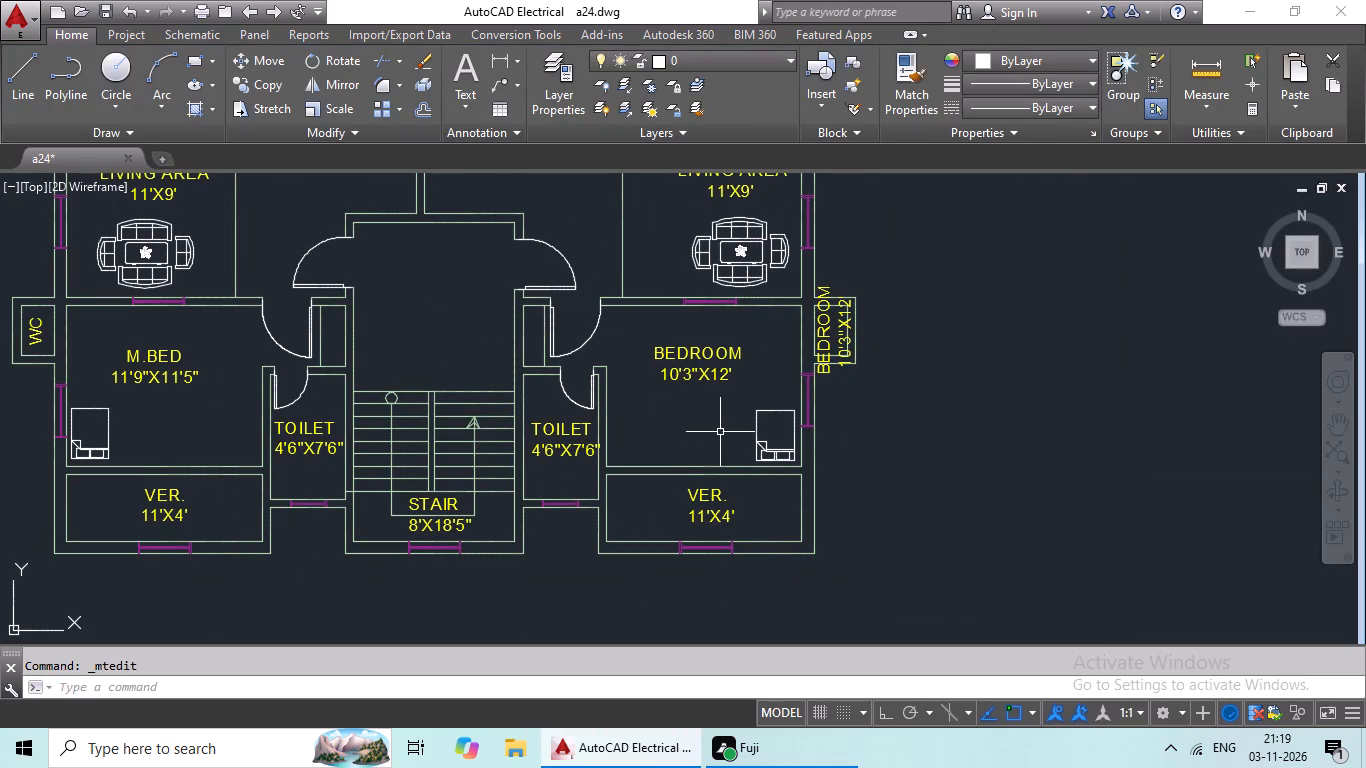
pyautogui.click(721, 373)
pyautogui.doubleClick(719, 377)
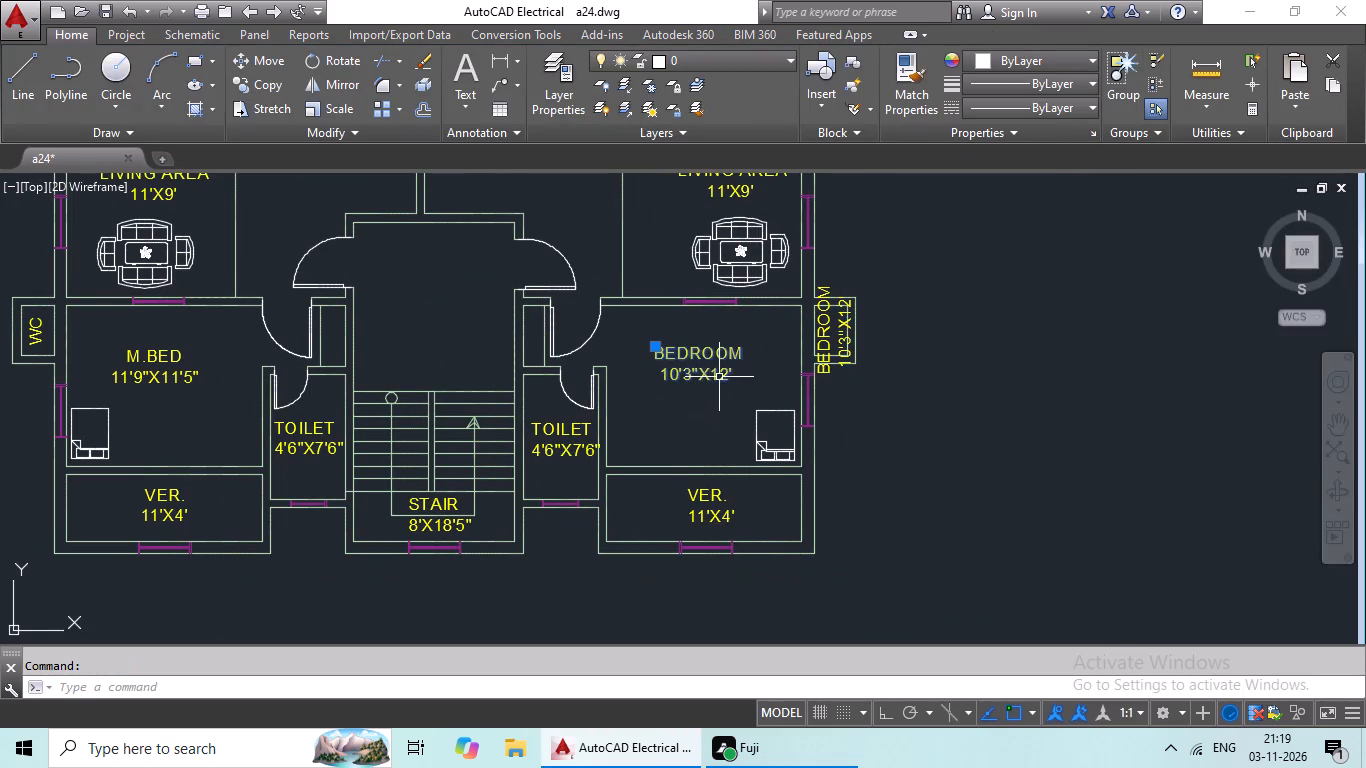
pyautogui.scroll(3, 722, 380)
pyautogui.scroll(-2, 771, 389)
pyautogui.click(831, 372)
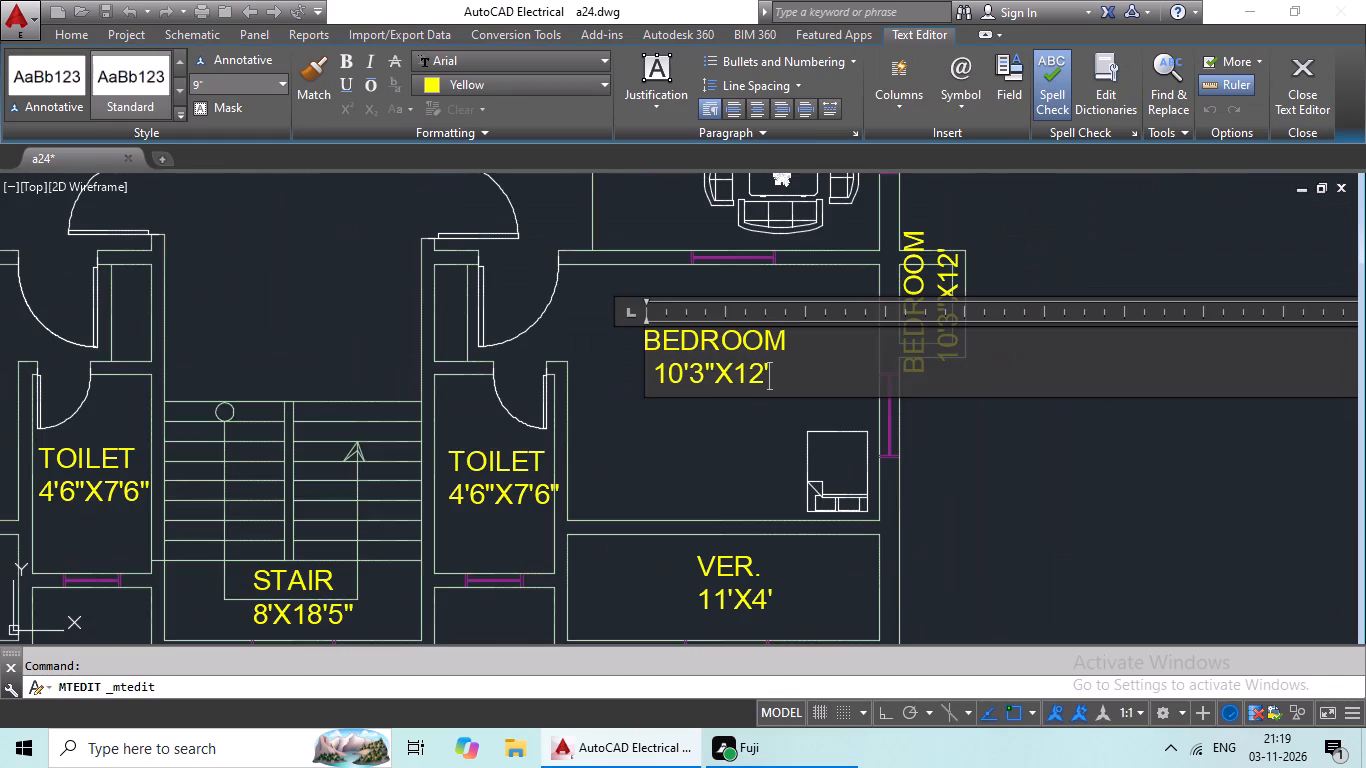
pyautogui.press('BackSpace')
pyautogui.press('BackSpace')
pyautogui.press('BackSpace')
pyautogui.press('BackSpace')
pyautogui.press('BackSpace')
pyautogui.press('BackSpace')
pyautogui.press('BackSpace')
pyautogui.press('BackSpace')
pyautogui.press('BackSpace')
pyautogui.press('BackSpace')
pyautogui.press('BackSpace')
pyautogui.press('BackSpace')
pyautogui.press('BackSpace')
pyautogui.press('BackSpace')
pyautogui.press('BackSpace')
pyautogui.press('BackSpace')
pyautogui.press('BackSpace')
pyautogui.press('BackSpace')
pyautogui.press('BackSpace')
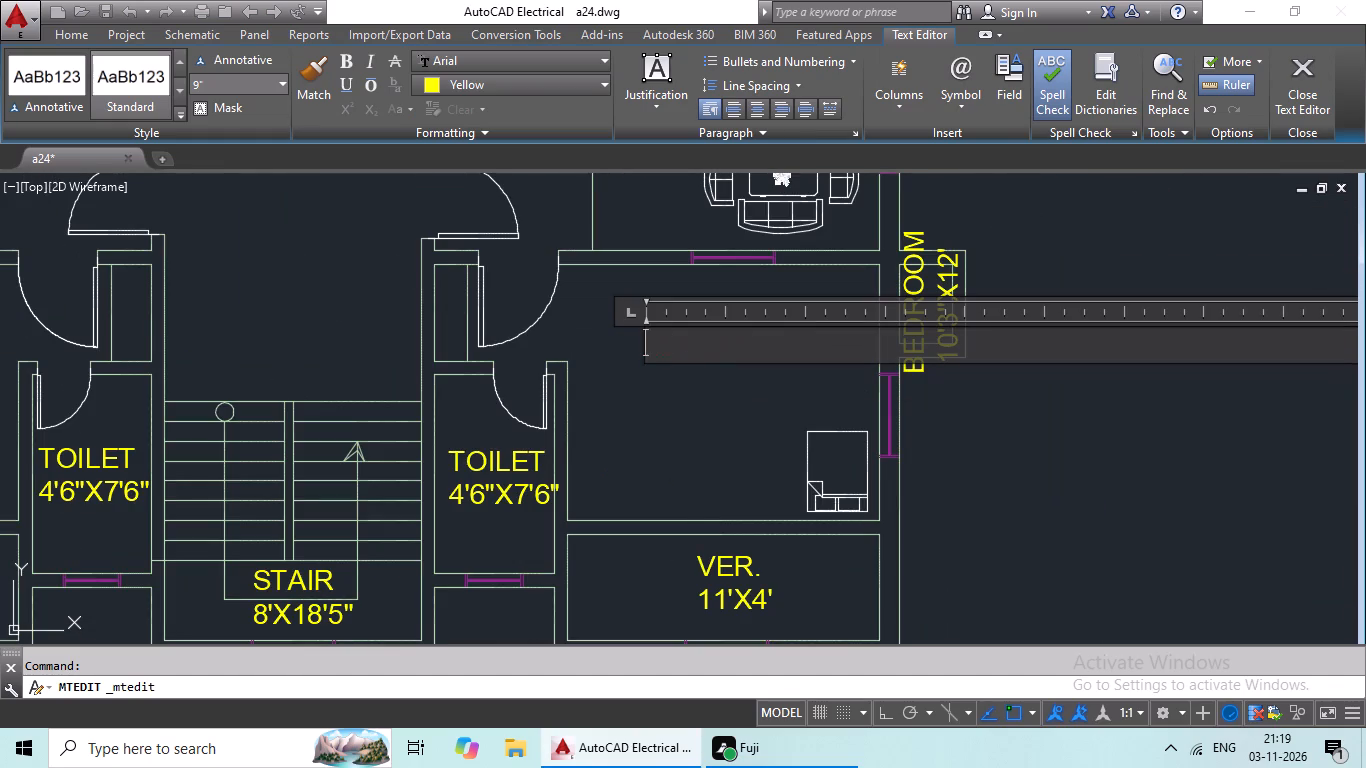
pyautogui.hotkey('shift', 'm')
pyautogui.press('.')
pyautogui.write('BED')
pyautogui.press('Return')
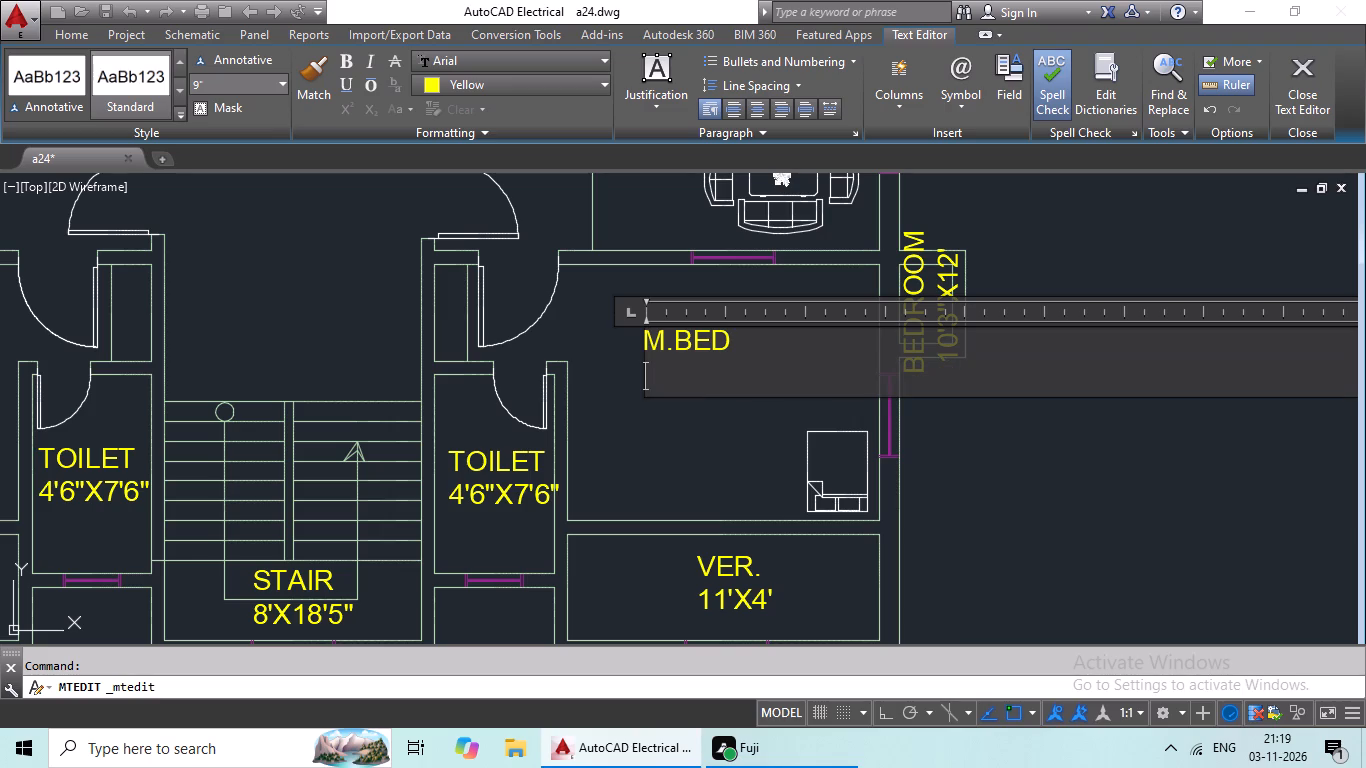
pyautogui.write("11'98")
pyautogui.press('BackSpace')
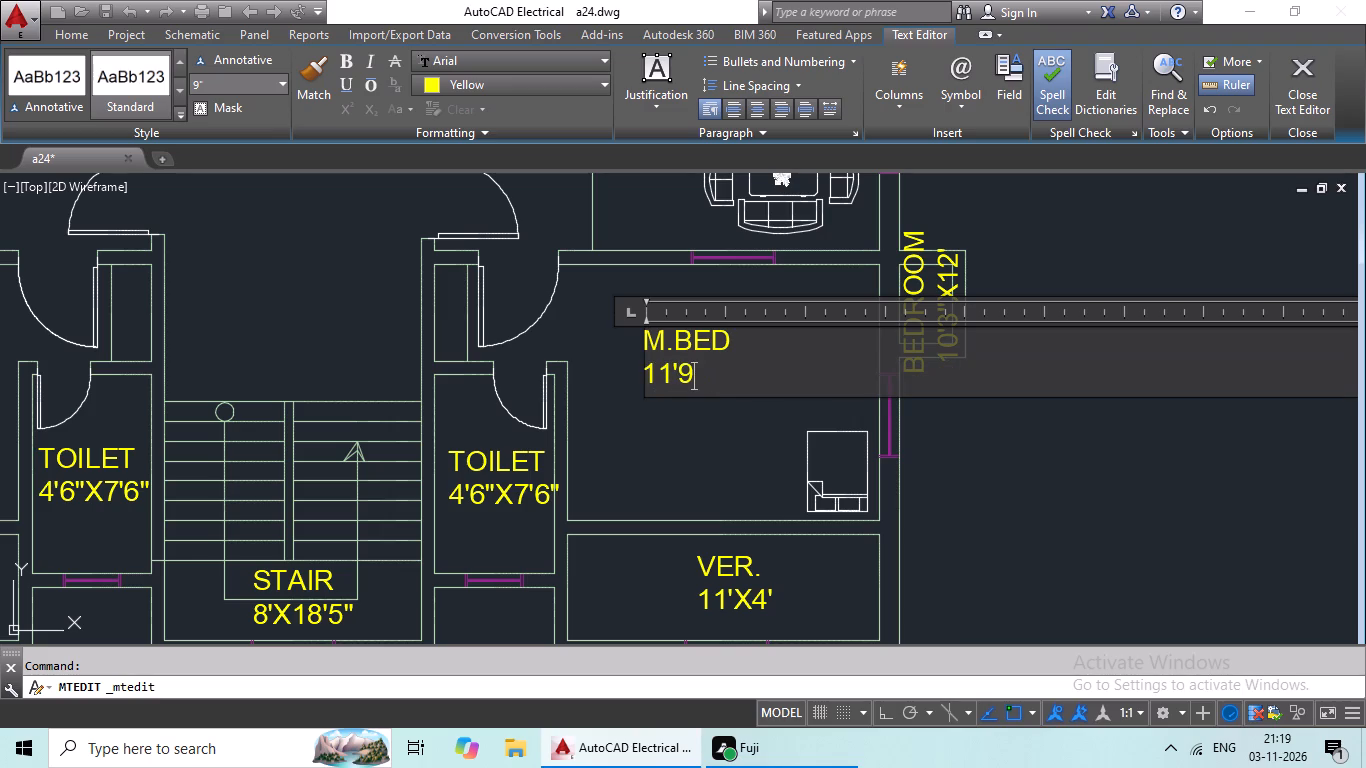
pyautogui.write('"X')
pyautogui.write('11\'6"')
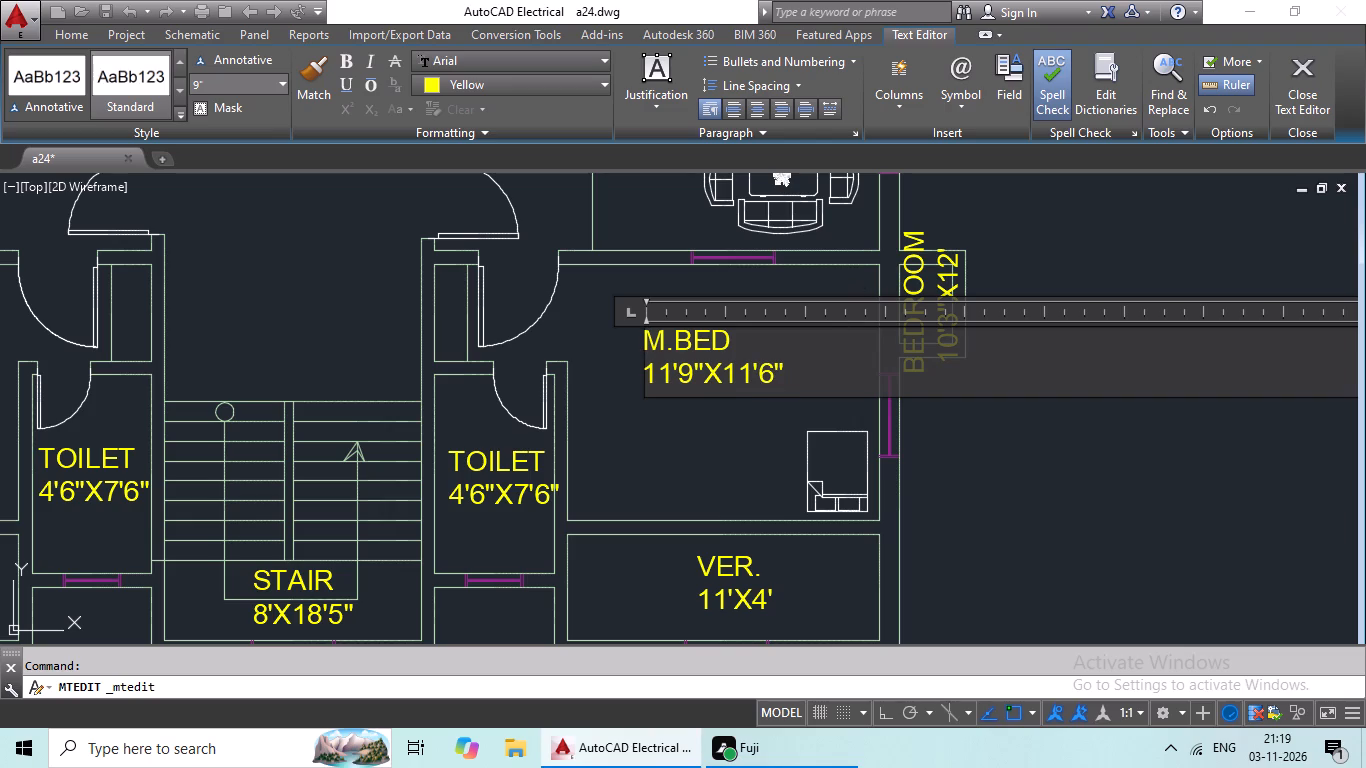
# Indent the M.BED line of the southeast bedroom label by three spaces to centre it over the dimensions.
pyautogui.click(648, 344)
pyautogui.press('space')
pyautogui.press('space')
pyautogui.press('space')
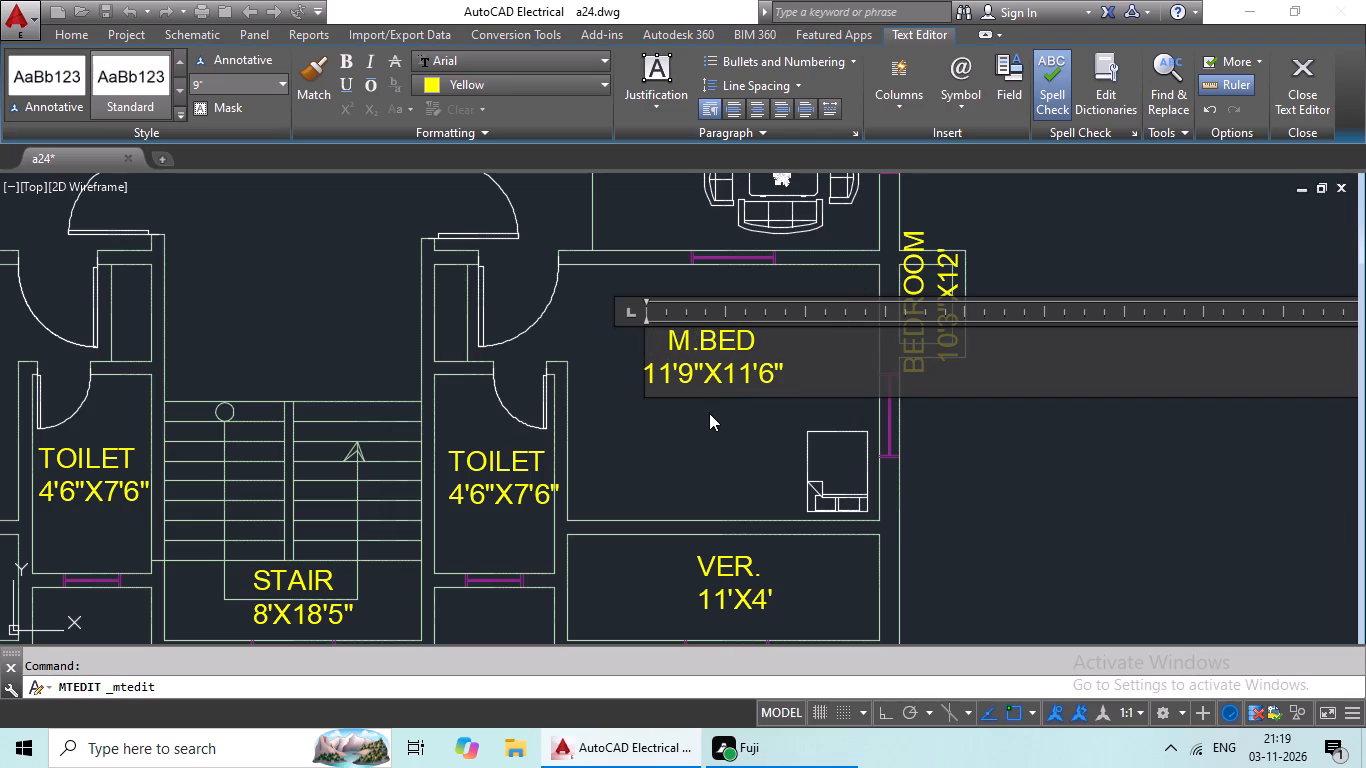
pyautogui.click(710, 416)
# Replace the vertical BEDROOM label at the small projection on the east wall of the southeast bedroom with WC.
pyautogui.scroll(-1, 754, 394)
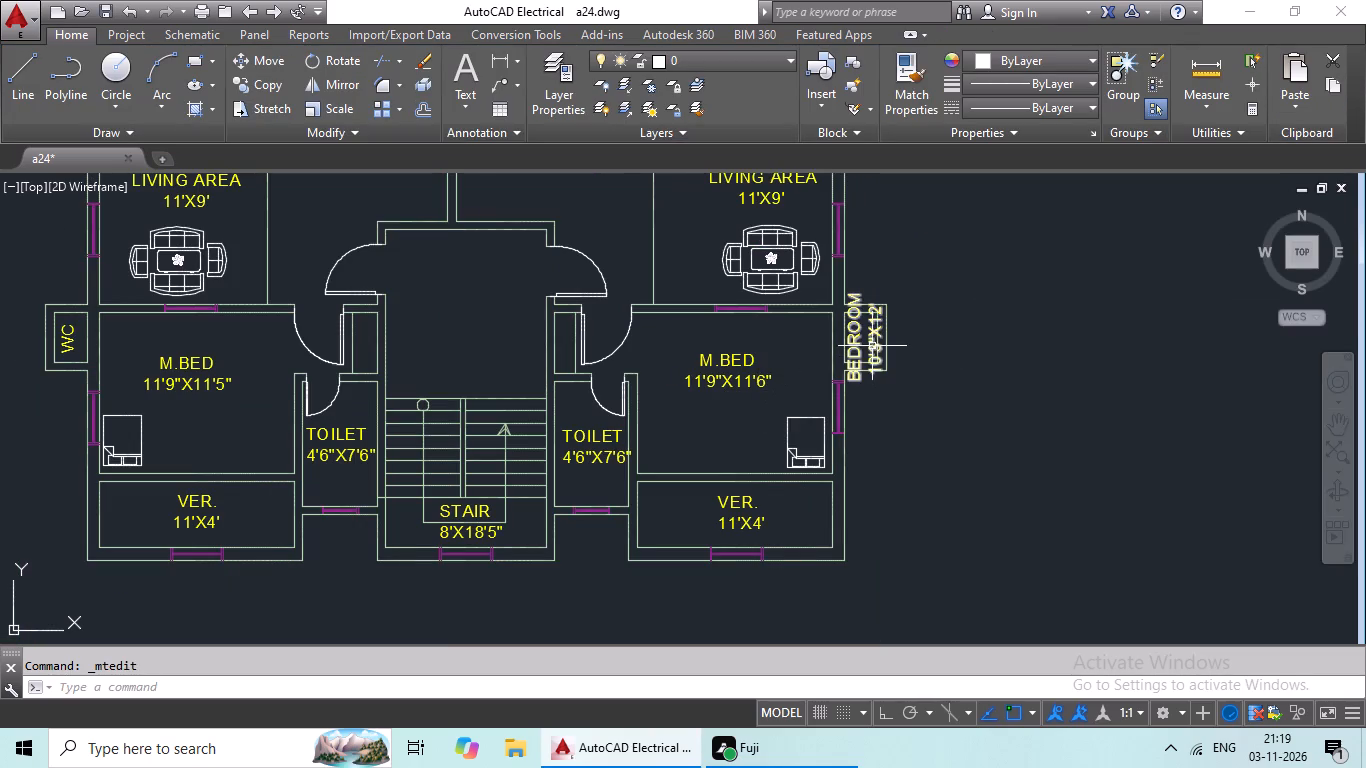
pyautogui.doubleClick(867, 346)
pyautogui.scroll(3, 866, 365)
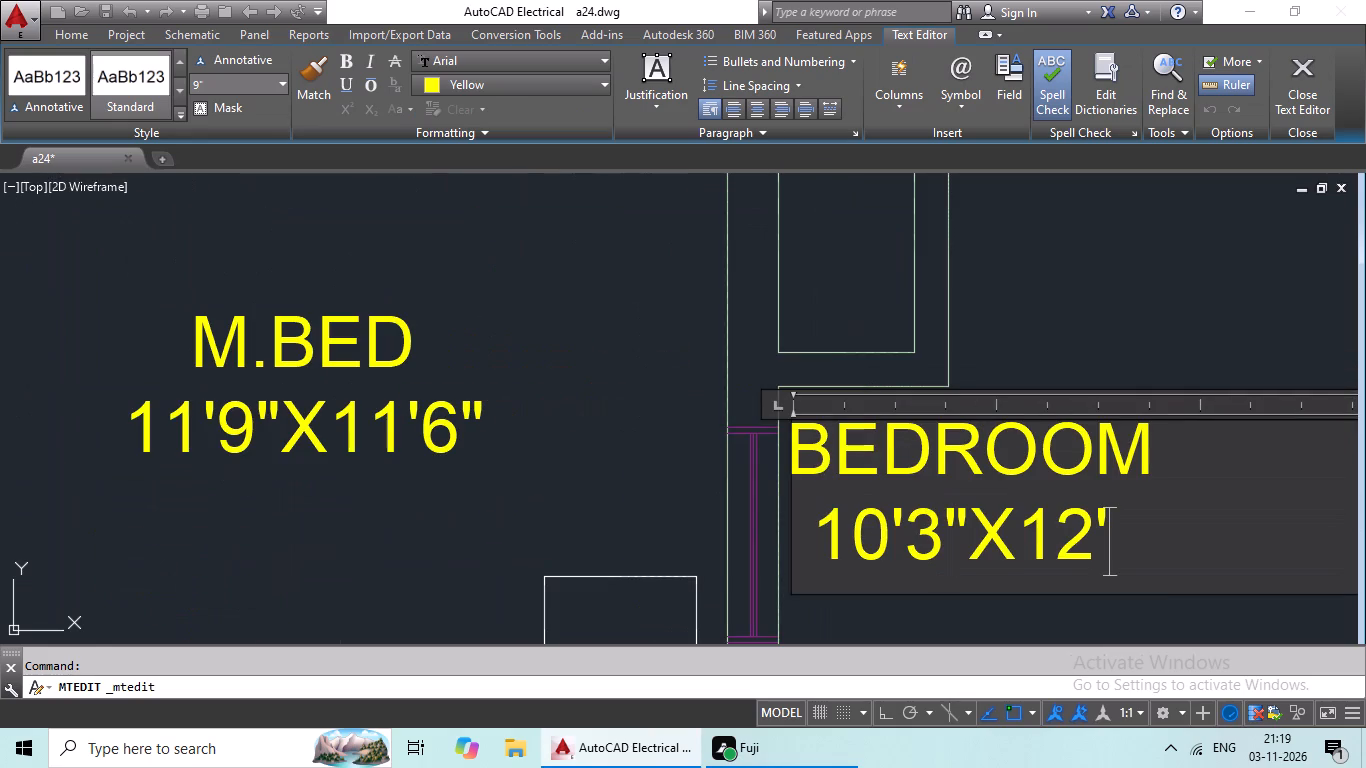
pyautogui.click(1169, 556)
pyautogui.press('BackSpace')
pyautogui.press('BackSpace')
pyautogui.press('BackSpace')
pyautogui.press('BackSpace')
pyautogui.press('BackSpace')
pyautogui.press('BackSpace')
pyautogui.press('BackSpace')
pyautogui.press('BackSpace')
pyautogui.press('BackSpace')
pyautogui.press('BackSpace')
pyautogui.press('BackSpace')
pyautogui.press('BackSpace')
pyautogui.press('BackSpace')
pyautogui.press('BackSpace')
pyautogui.press('BackSpace')
pyautogui.press('BackSpace')
pyautogui.press('BackSpace')
pyautogui.press('BackSpace')
pyautogui.press('BackSpace')
pyautogui.press('BackSpace')
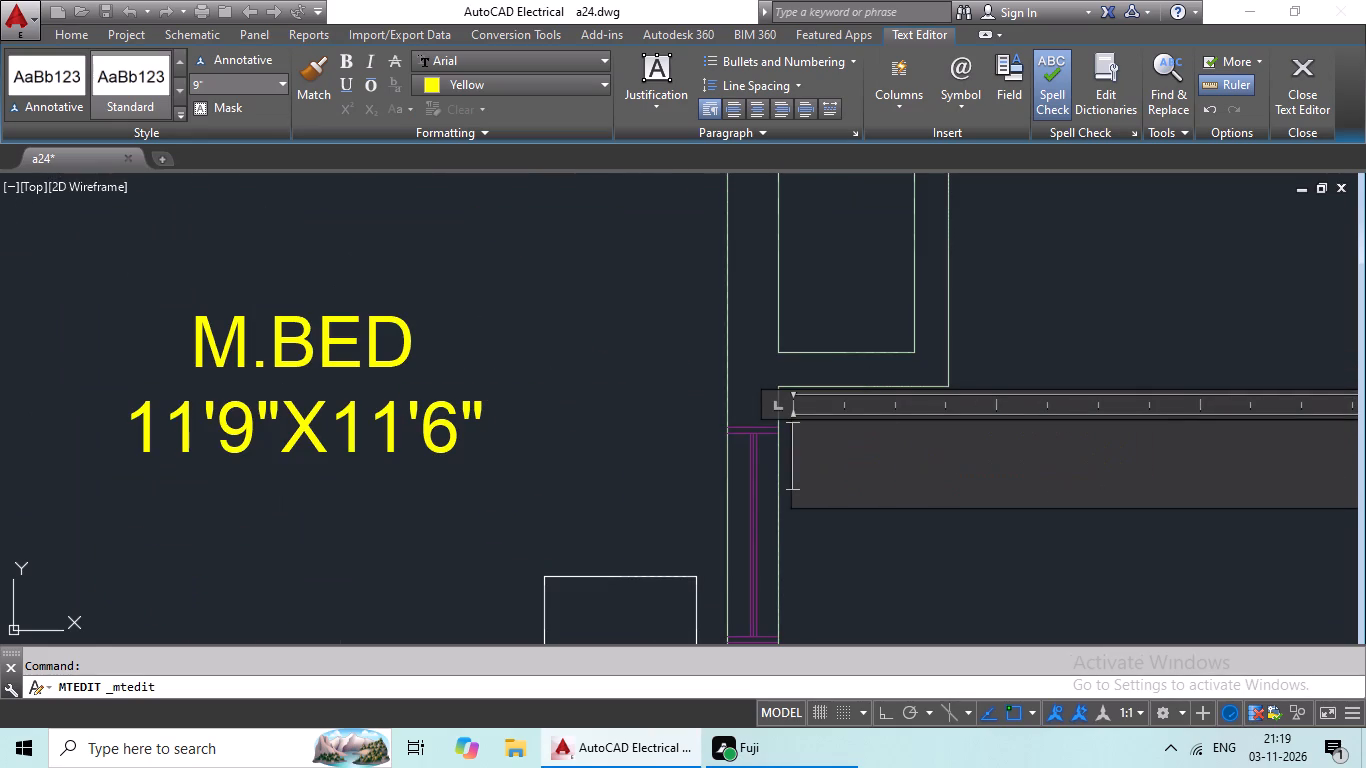
pyautogui.write('WC')
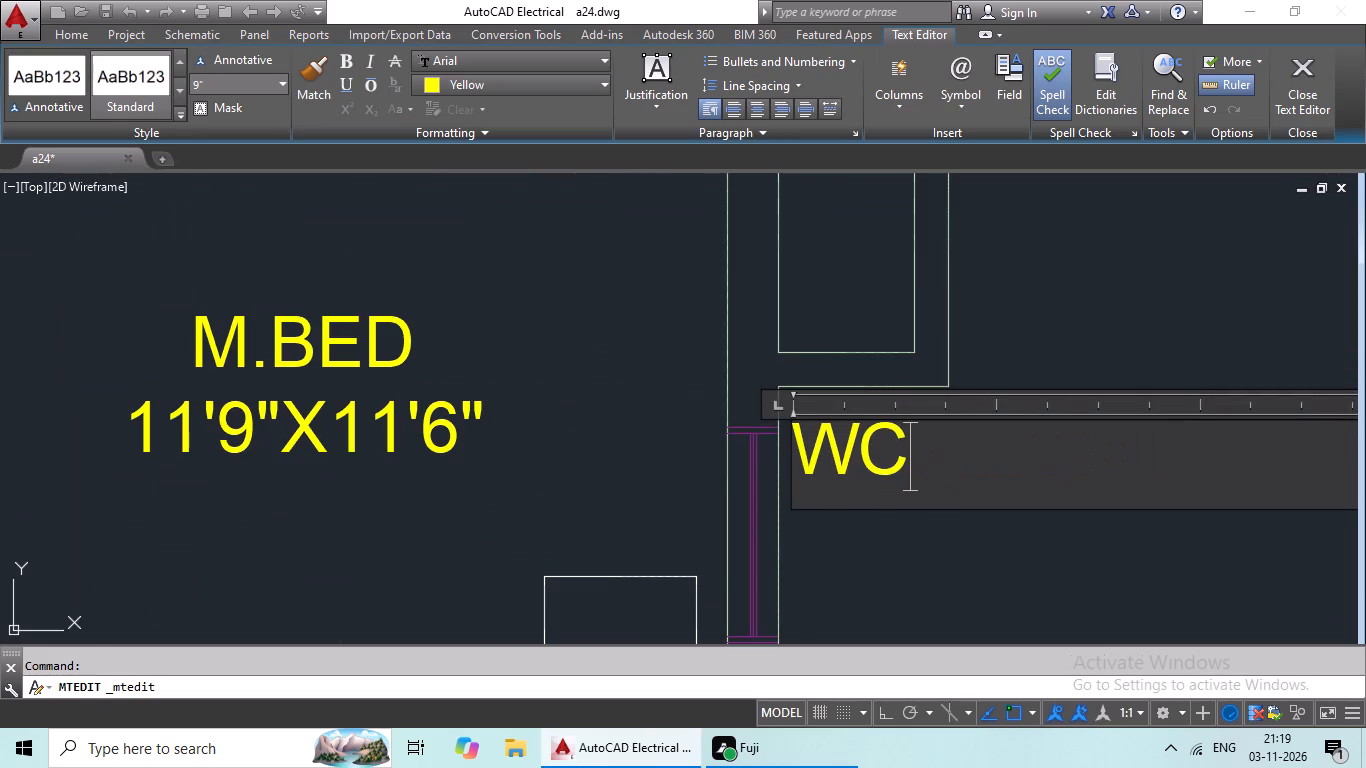
pyautogui.click(1058, 396)
pyautogui.click(1053, 314)
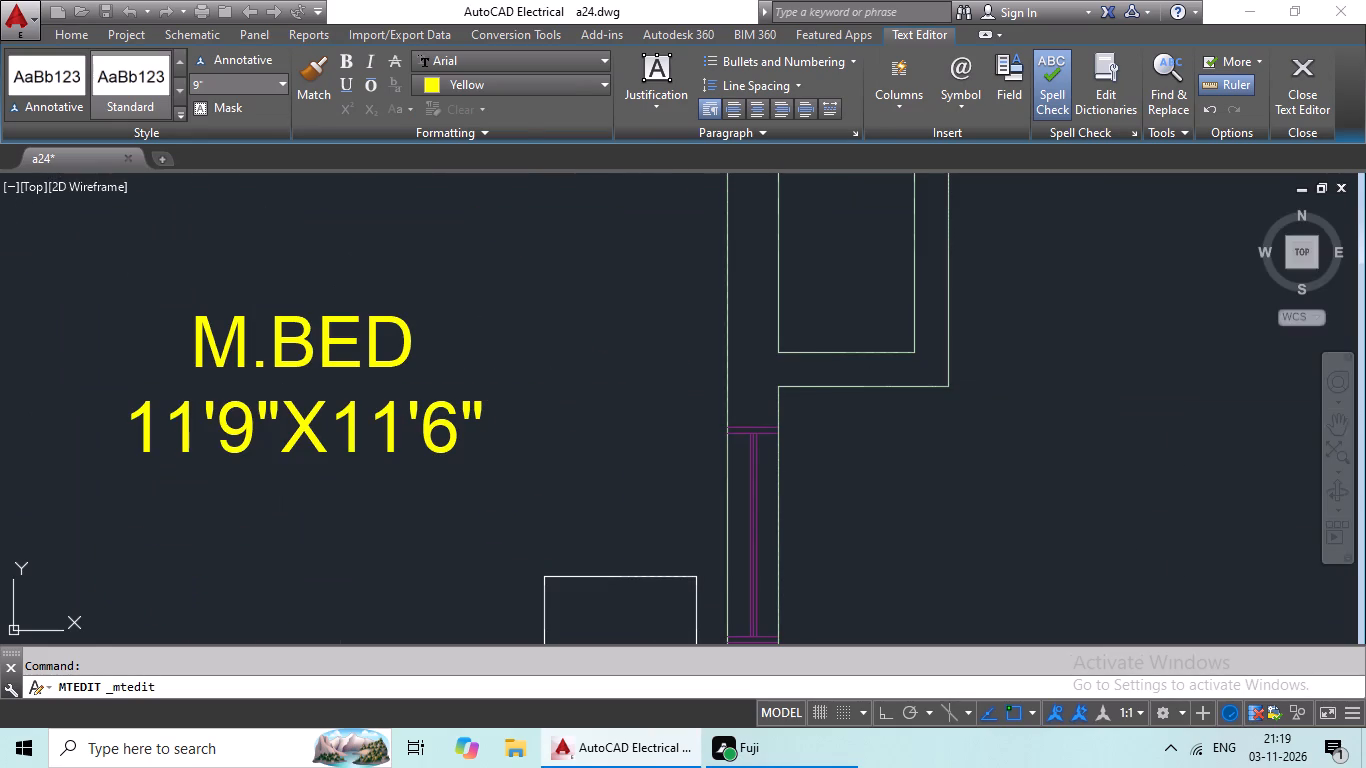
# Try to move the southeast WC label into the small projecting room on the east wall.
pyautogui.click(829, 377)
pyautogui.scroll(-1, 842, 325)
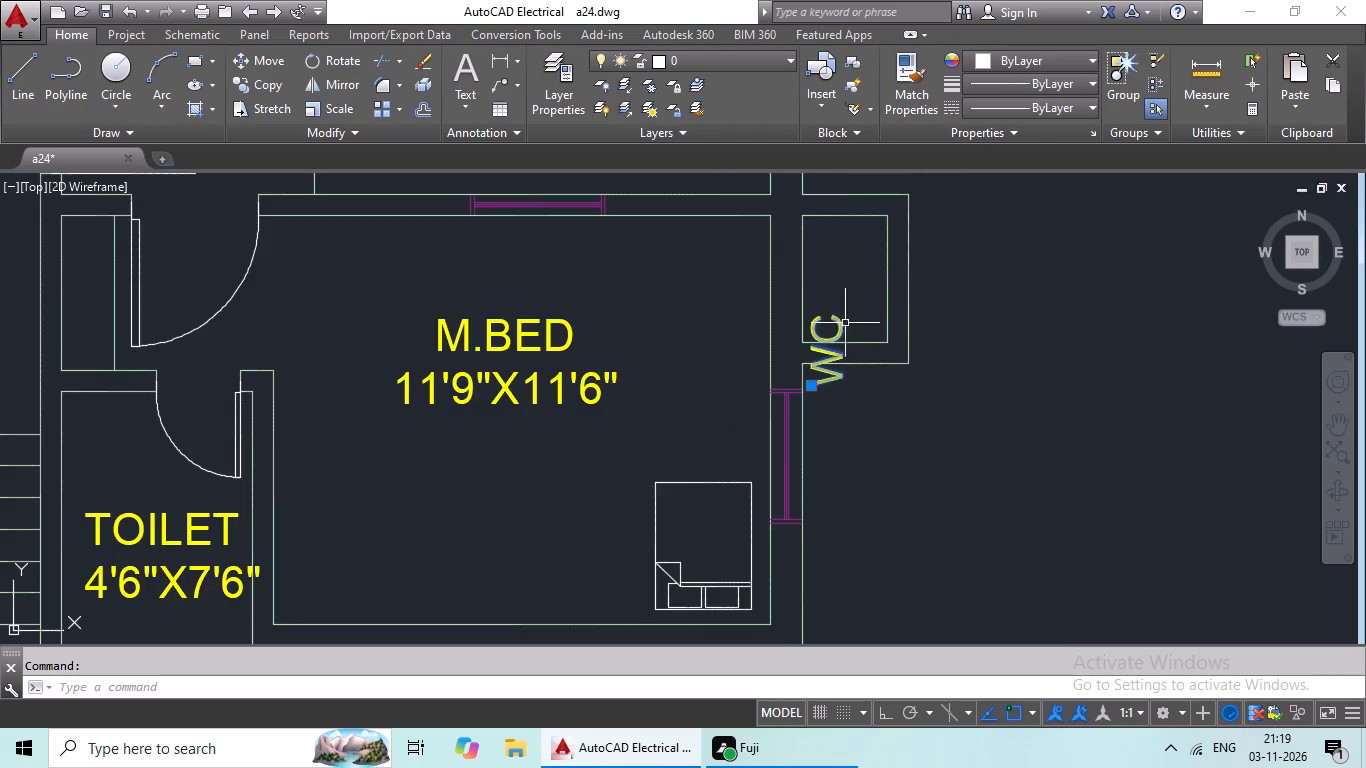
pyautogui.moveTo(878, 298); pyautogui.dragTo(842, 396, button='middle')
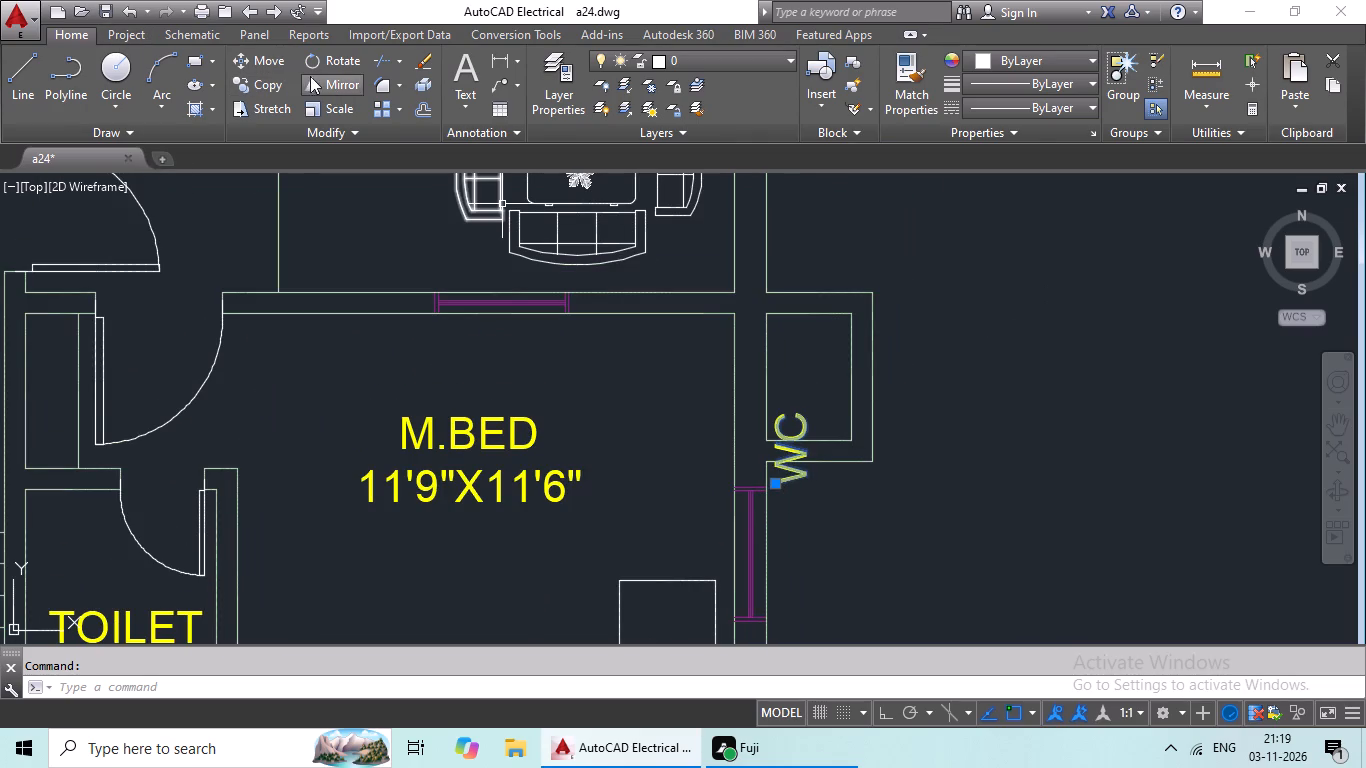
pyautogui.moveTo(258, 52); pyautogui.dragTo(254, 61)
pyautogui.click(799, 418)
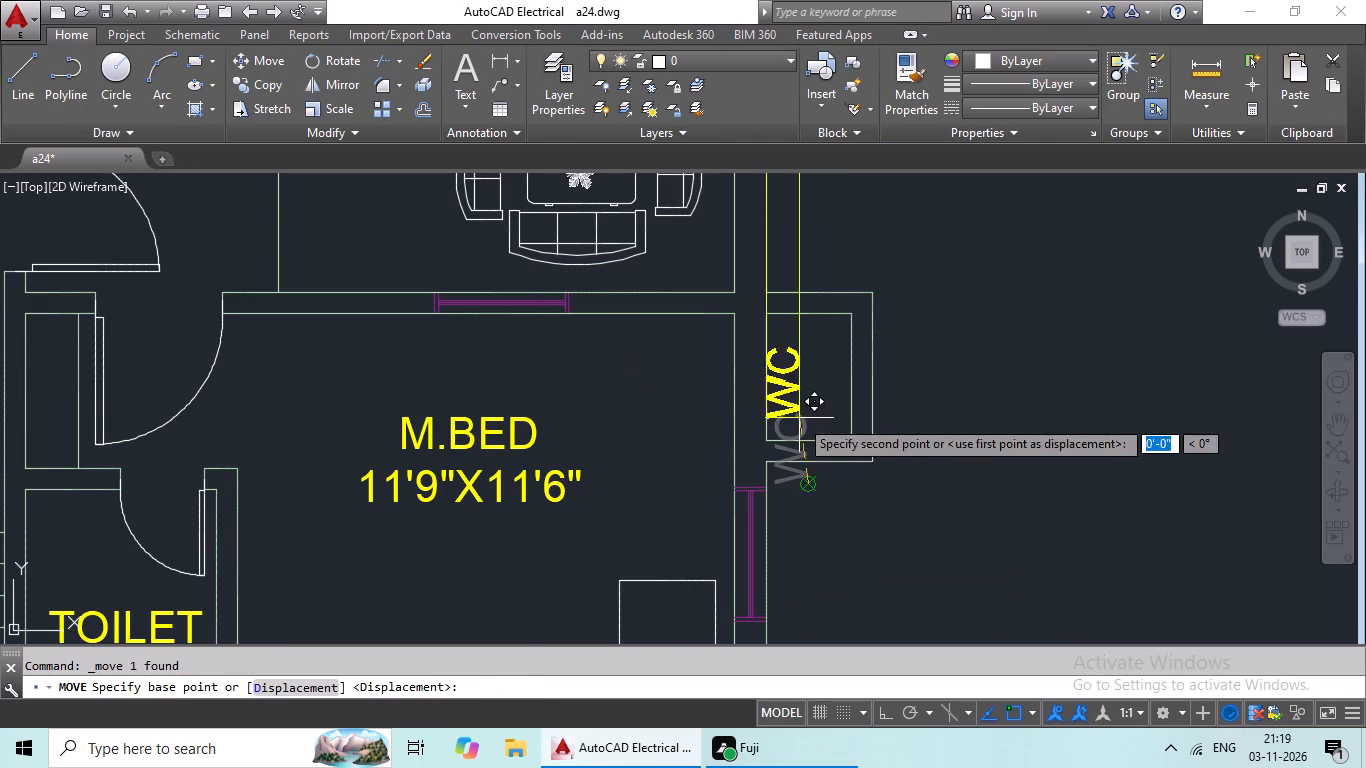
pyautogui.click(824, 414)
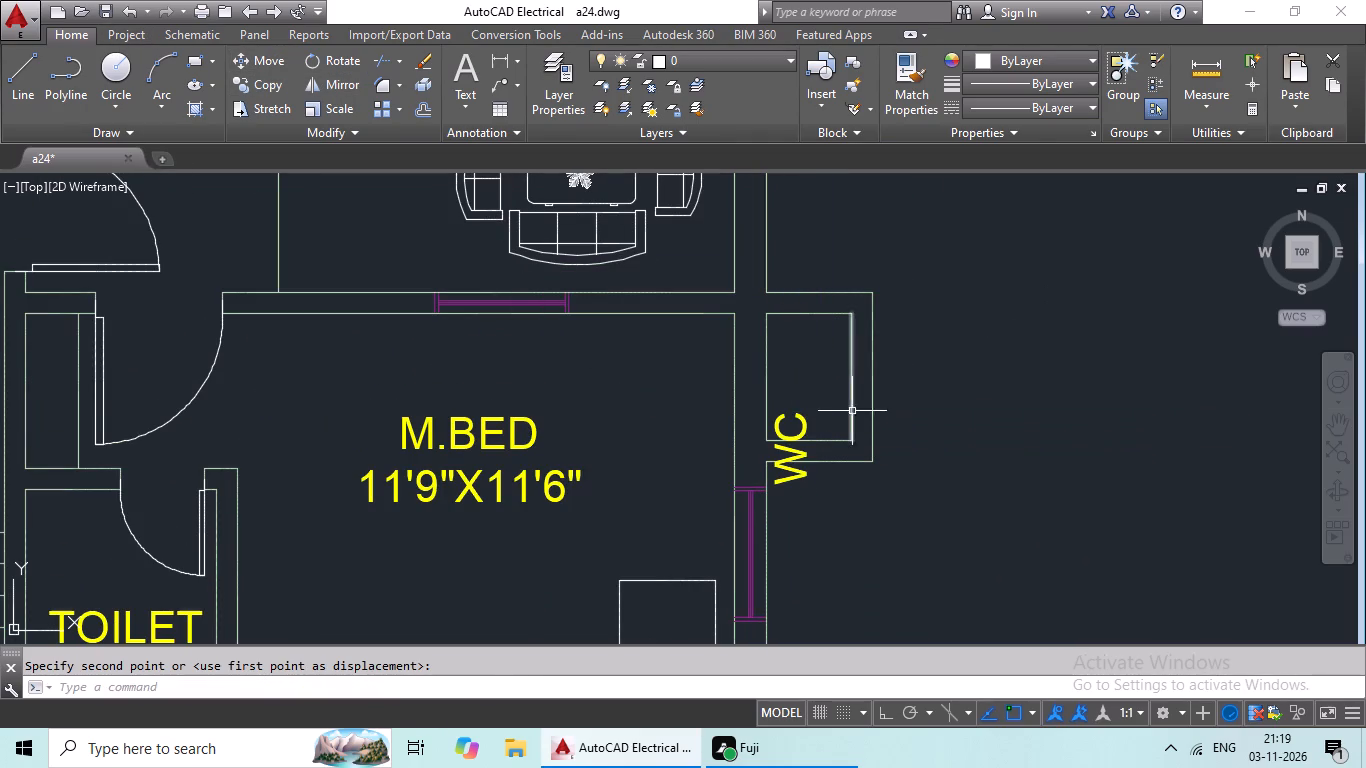
# Move the vertical WC label up into the centre of the small projecting room east of the M.BED.
pyautogui.click(795, 457)
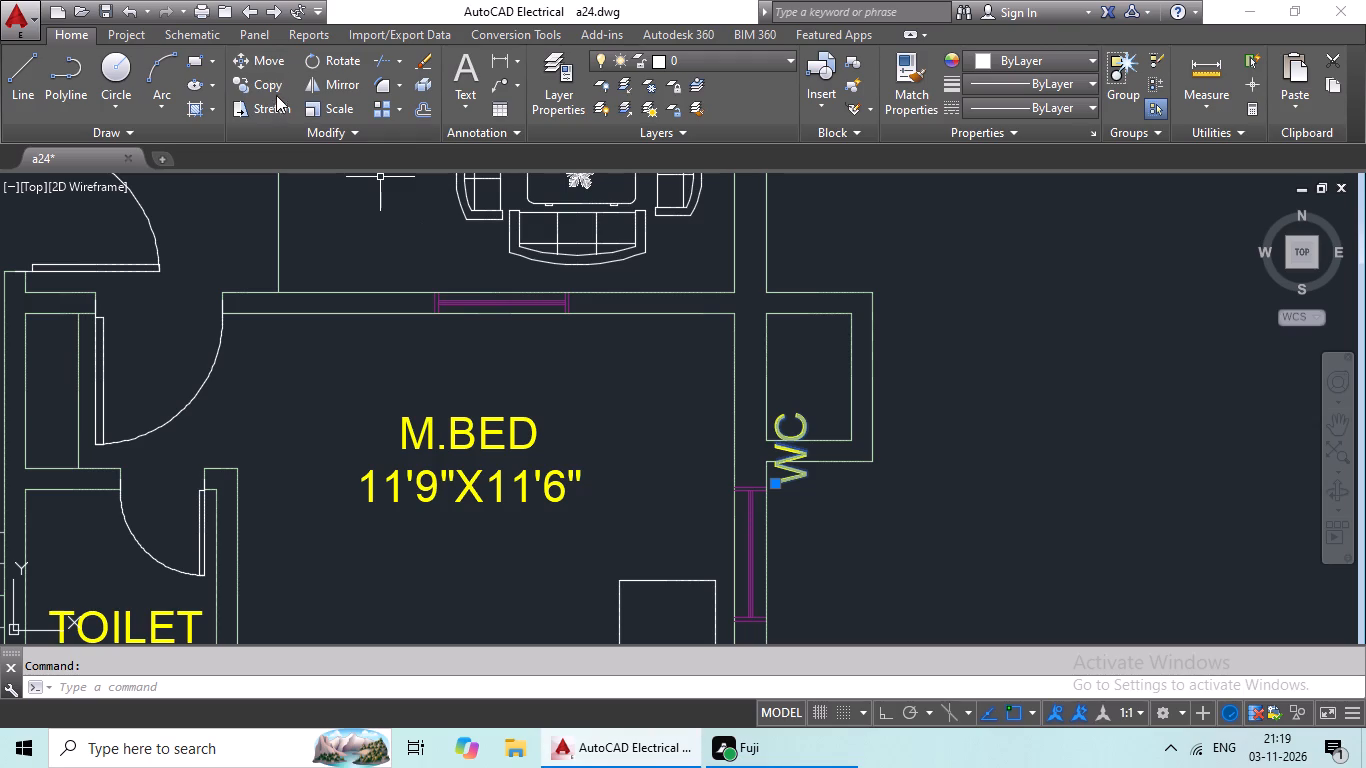
pyautogui.click(267, 65)
pyautogui.click(790, 446)
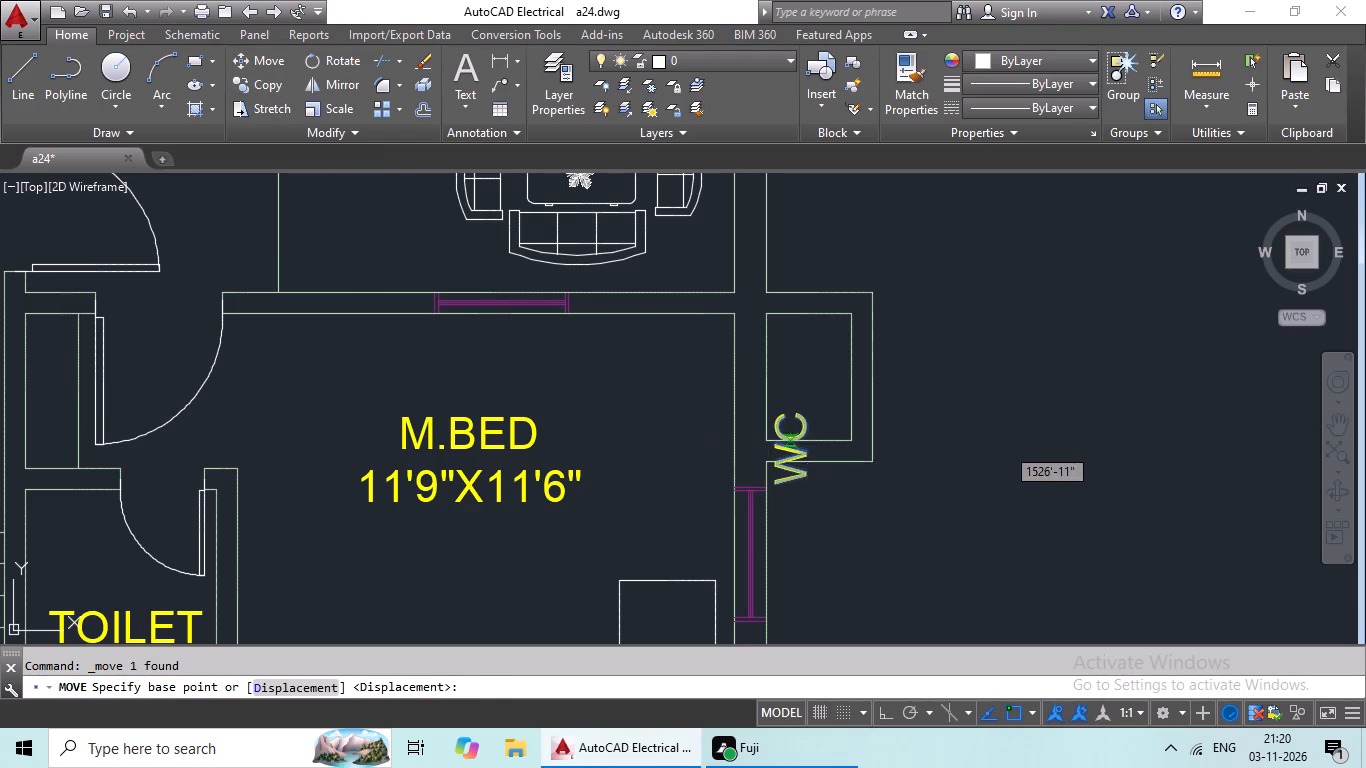
pyautogui.click(812, 367)
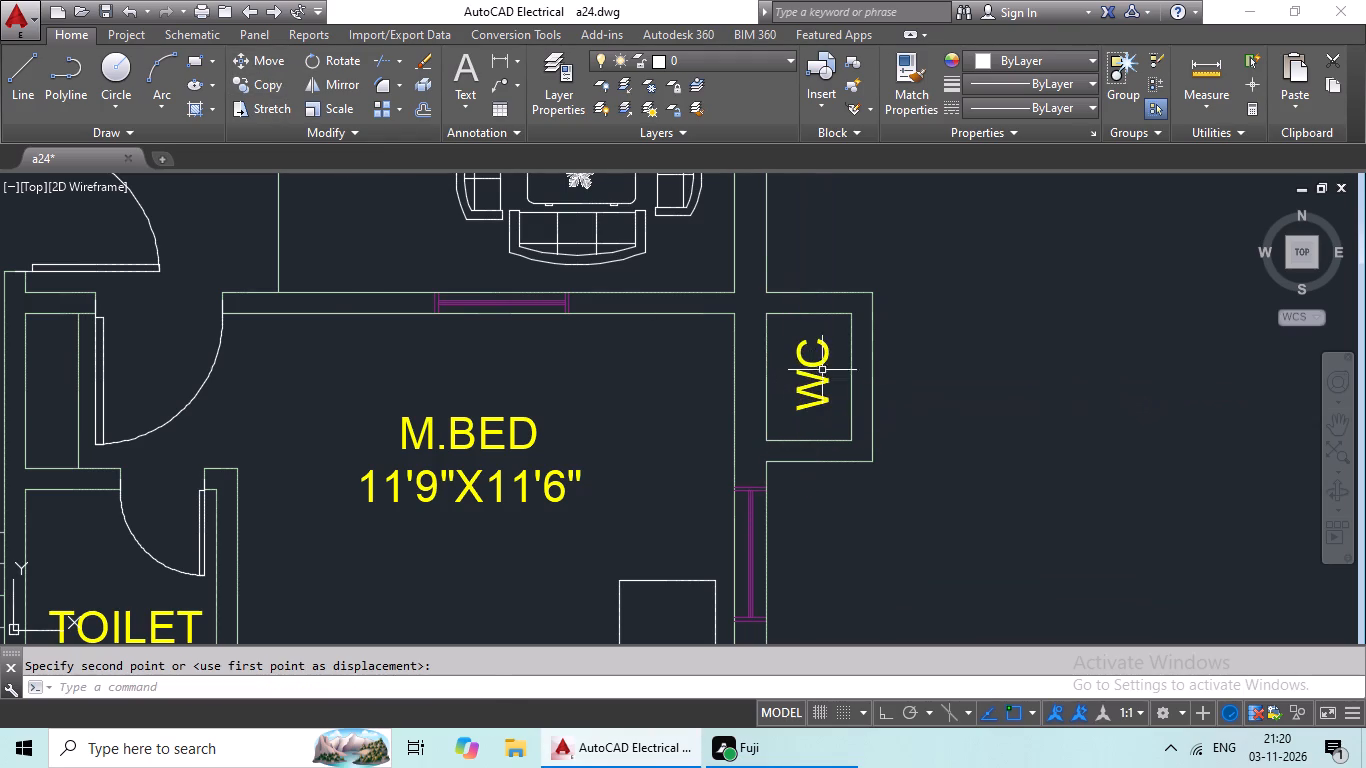
# Examine the room labels across the whole floor plan.
pyautogui.scroll(-2, 905, 388)
pyautogui.middleClick(956, 401)
pyautogui.moveTo(1065, 433); pyautogui.dragTo(1054, 447, button='middle')
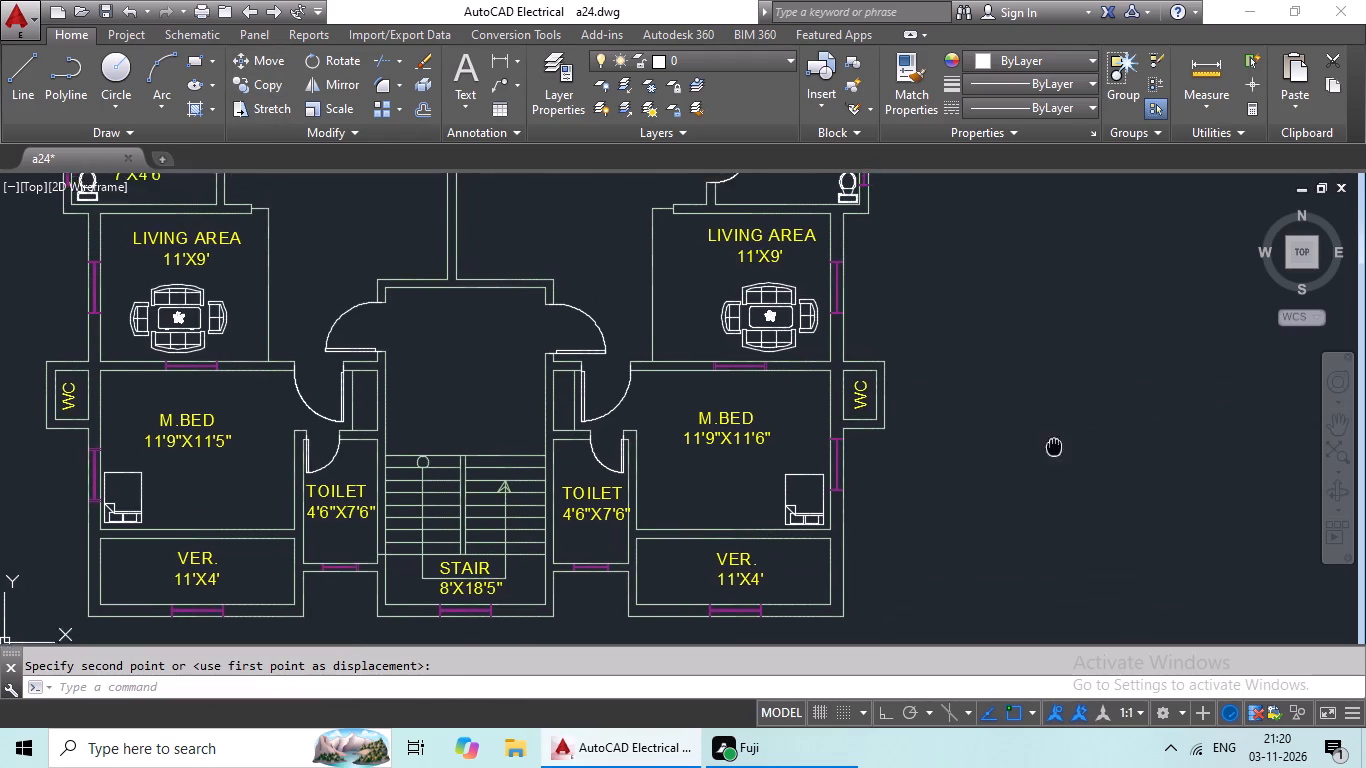
pyautogui.moveTo(1054, 447); pyautogui.dragTo(1029, 479, button='middle')
pyautogui.scroll(-1, 1046, 463)
pyautogui.moveTo(1071, 450); pyautogui.dragTo(988, 489, button='middle')
pyautogui.moveTo(1052, 416); pyautogui.dragTo(940, 457, button='middle')
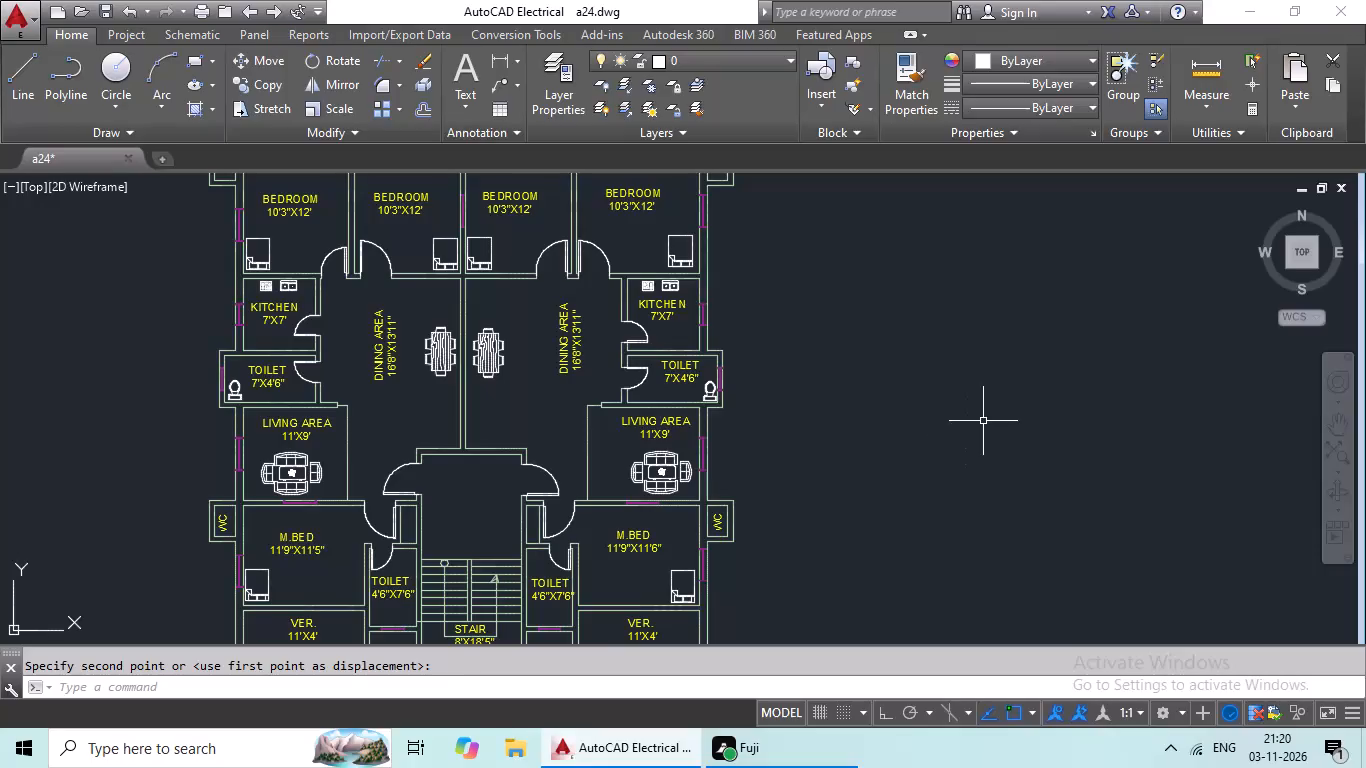
pyautogui.moveTo(994, 392); pyautogui.dragTo(960, 436, button='middle')
pyautogui.scroll(-1, 987, 408)
pyautogui.moveTo(1004, 396); pyautogui.dragTo(958, 406, button='middle')
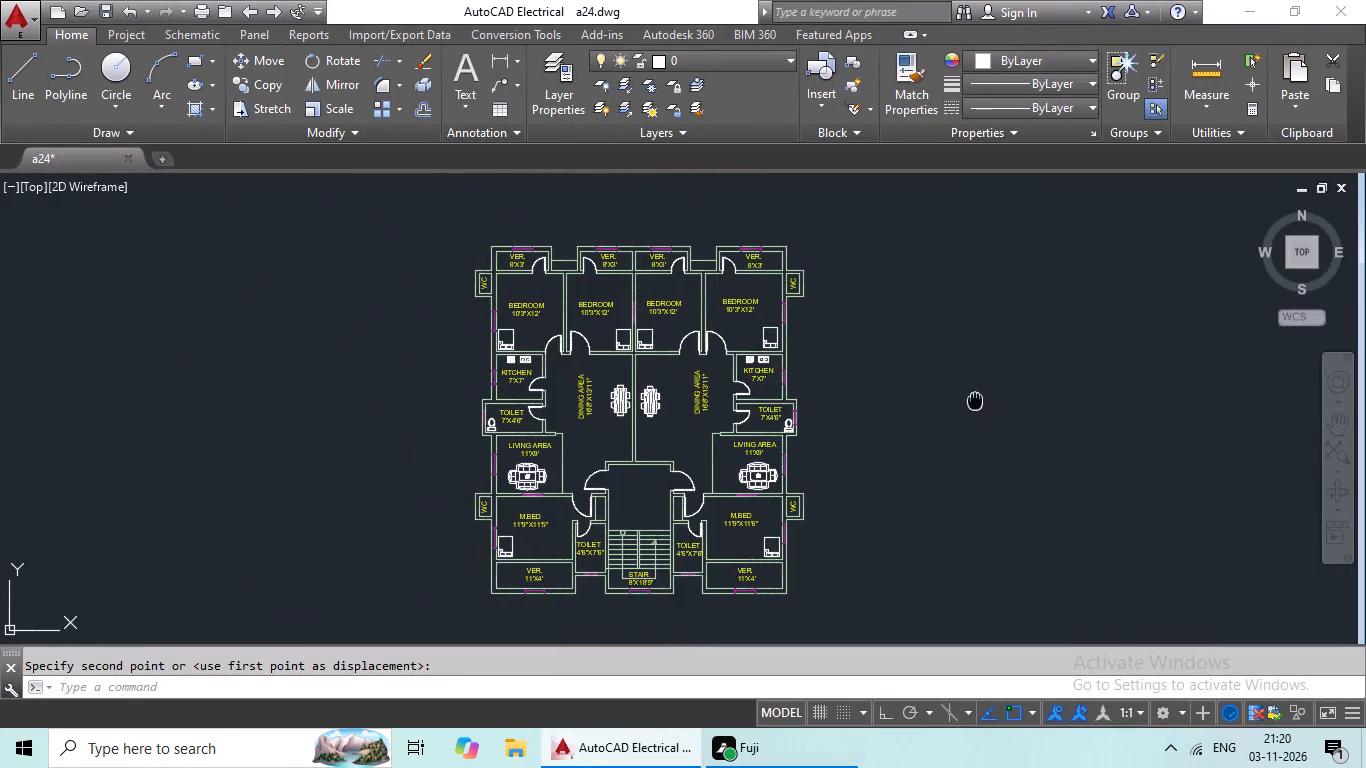
pyautogui.moveTo(958, 406); pyautogui.dragTo(898, 413, button='middle')
pyautogui.scroll(-1, 964, 378)
pyautogui.moveTo(993, 379); pyautogui.dragTo(889, 382, button='middle')
pyautogui.scroll(1, 723, 373)
pyautogui.moveTo(726, 371); pyautogui.dragTo(768, 357, button='middle')
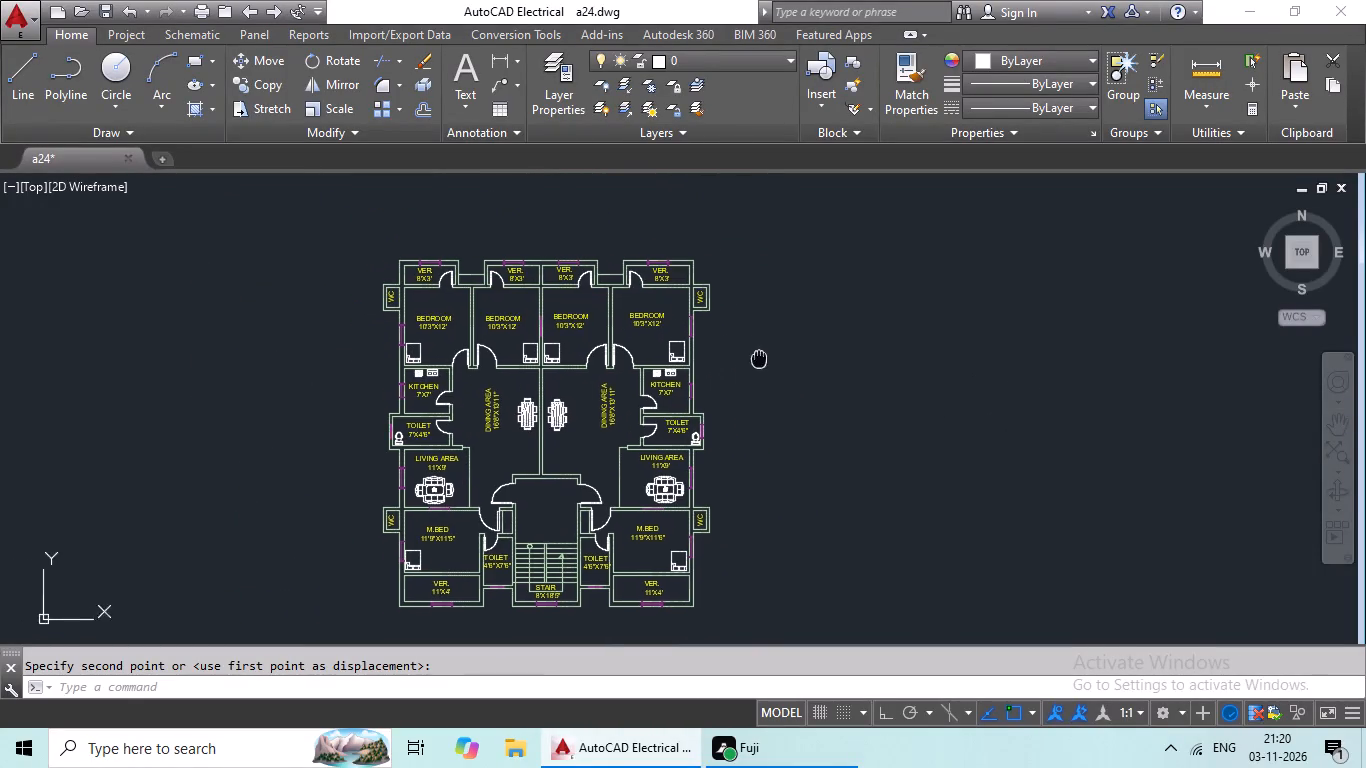
pyautogui.moveTo(768, 357); pyautogui.dragTo(788, 351, button='middle')
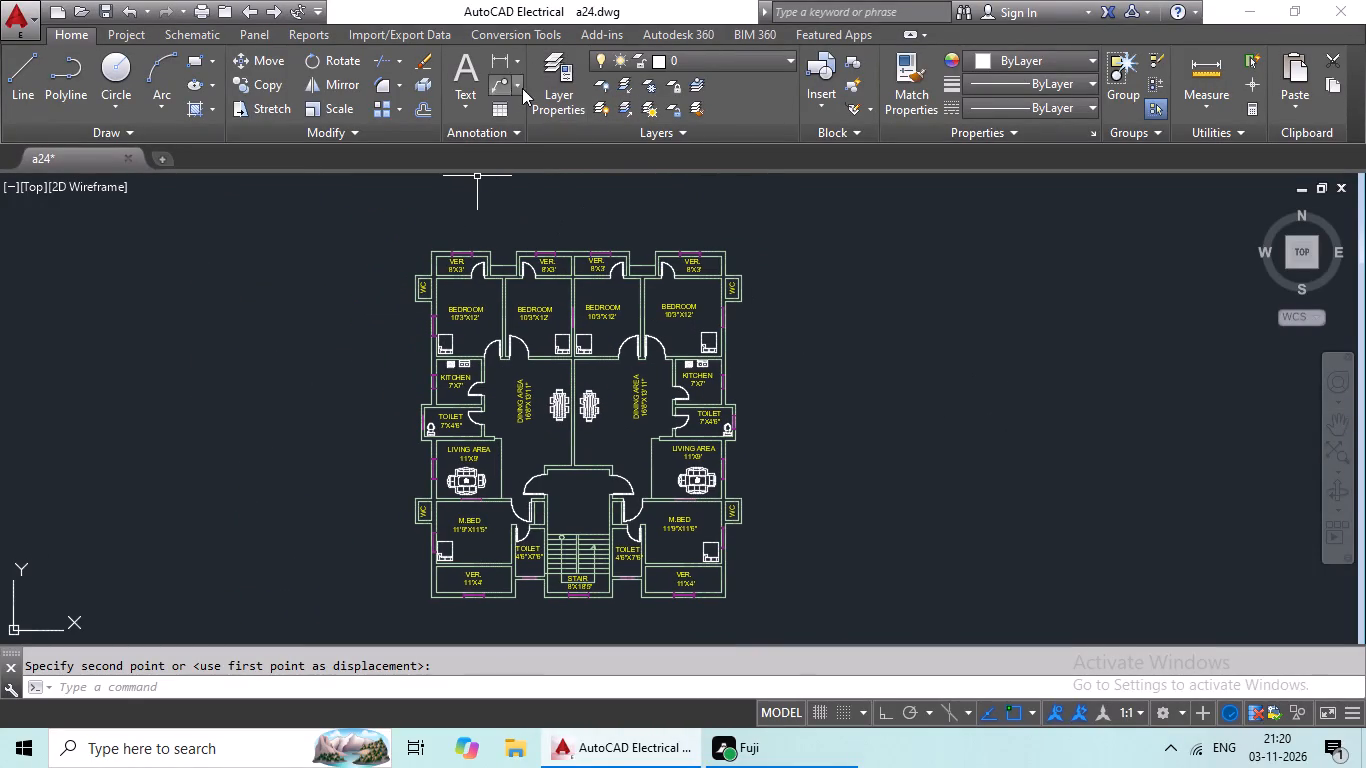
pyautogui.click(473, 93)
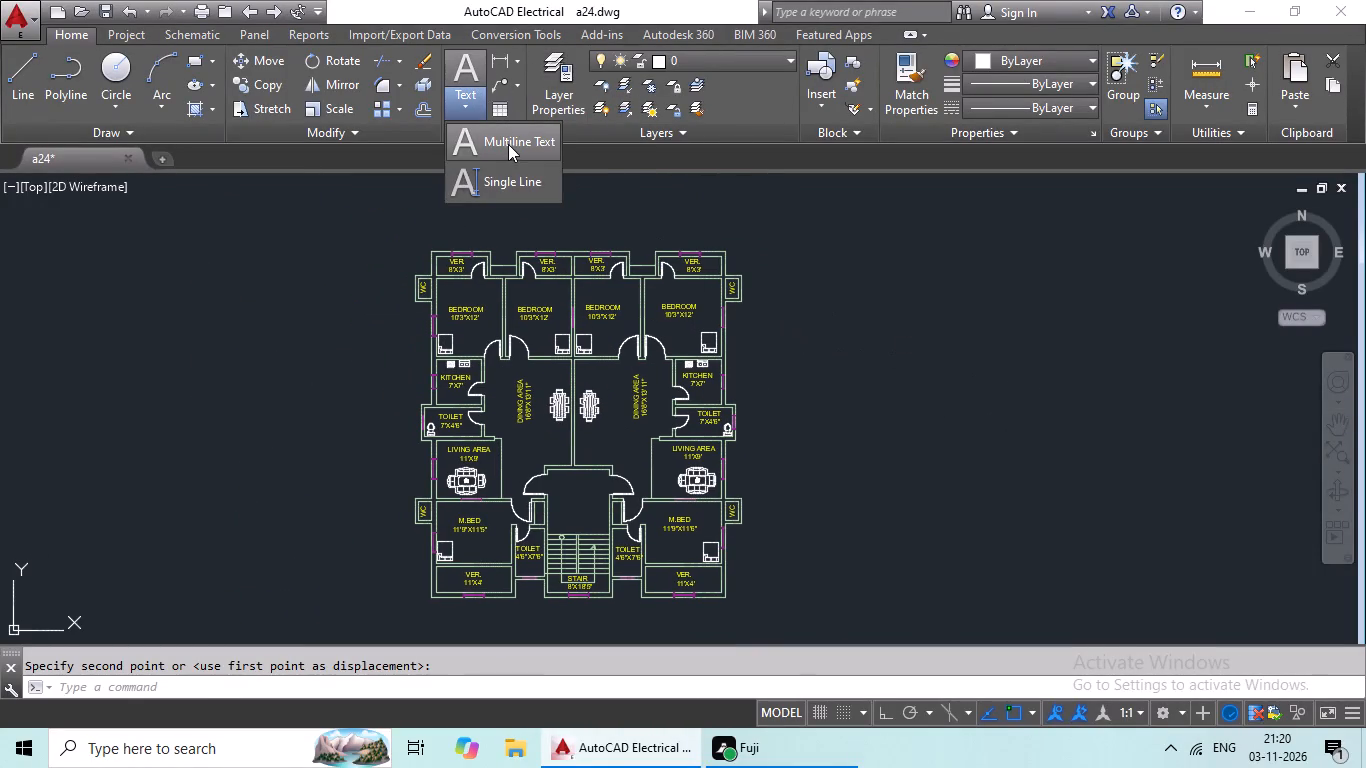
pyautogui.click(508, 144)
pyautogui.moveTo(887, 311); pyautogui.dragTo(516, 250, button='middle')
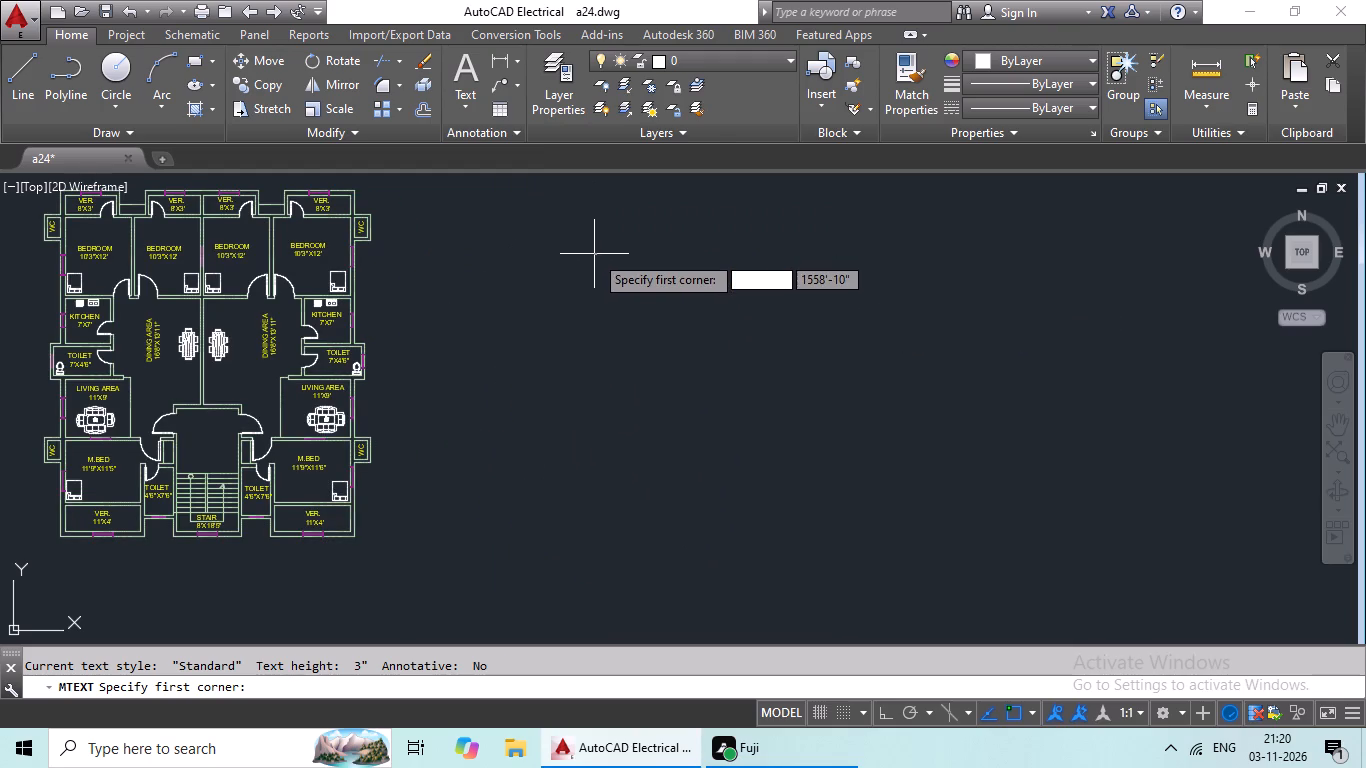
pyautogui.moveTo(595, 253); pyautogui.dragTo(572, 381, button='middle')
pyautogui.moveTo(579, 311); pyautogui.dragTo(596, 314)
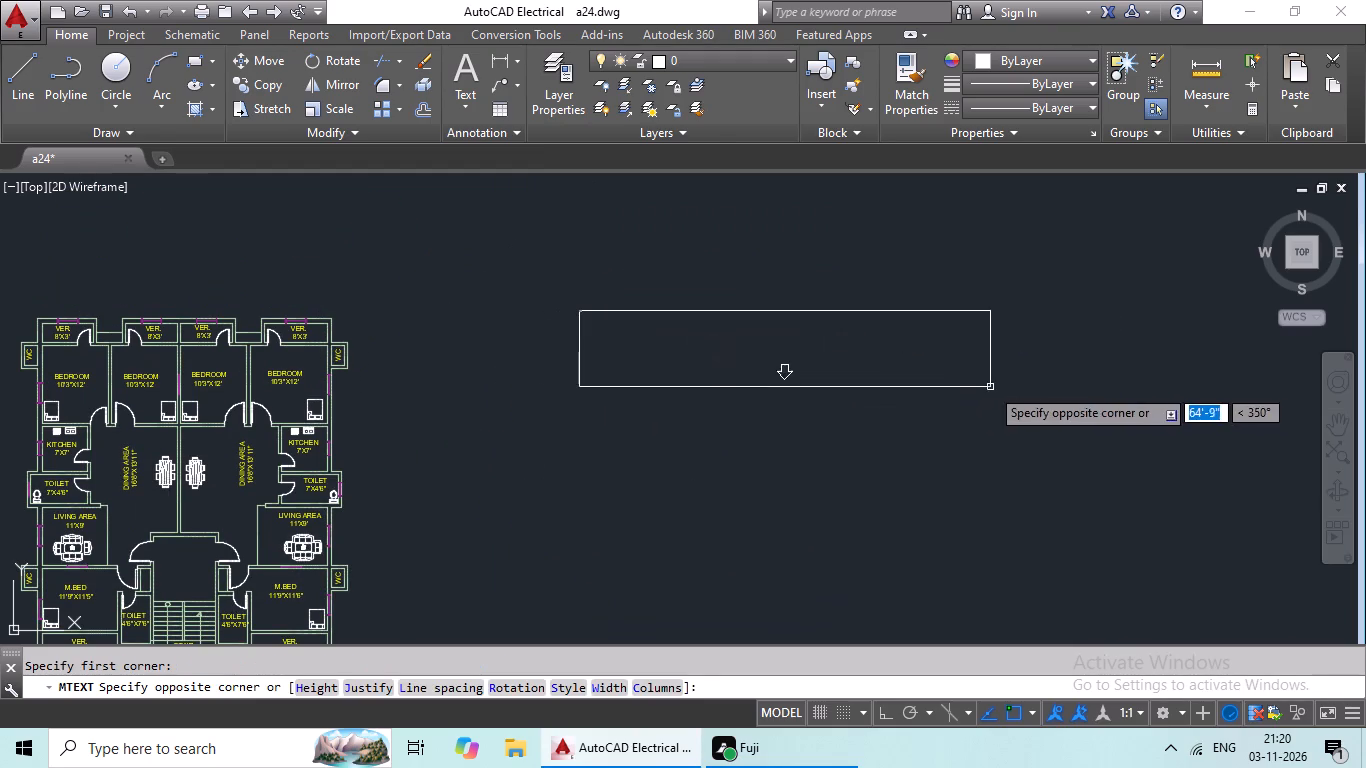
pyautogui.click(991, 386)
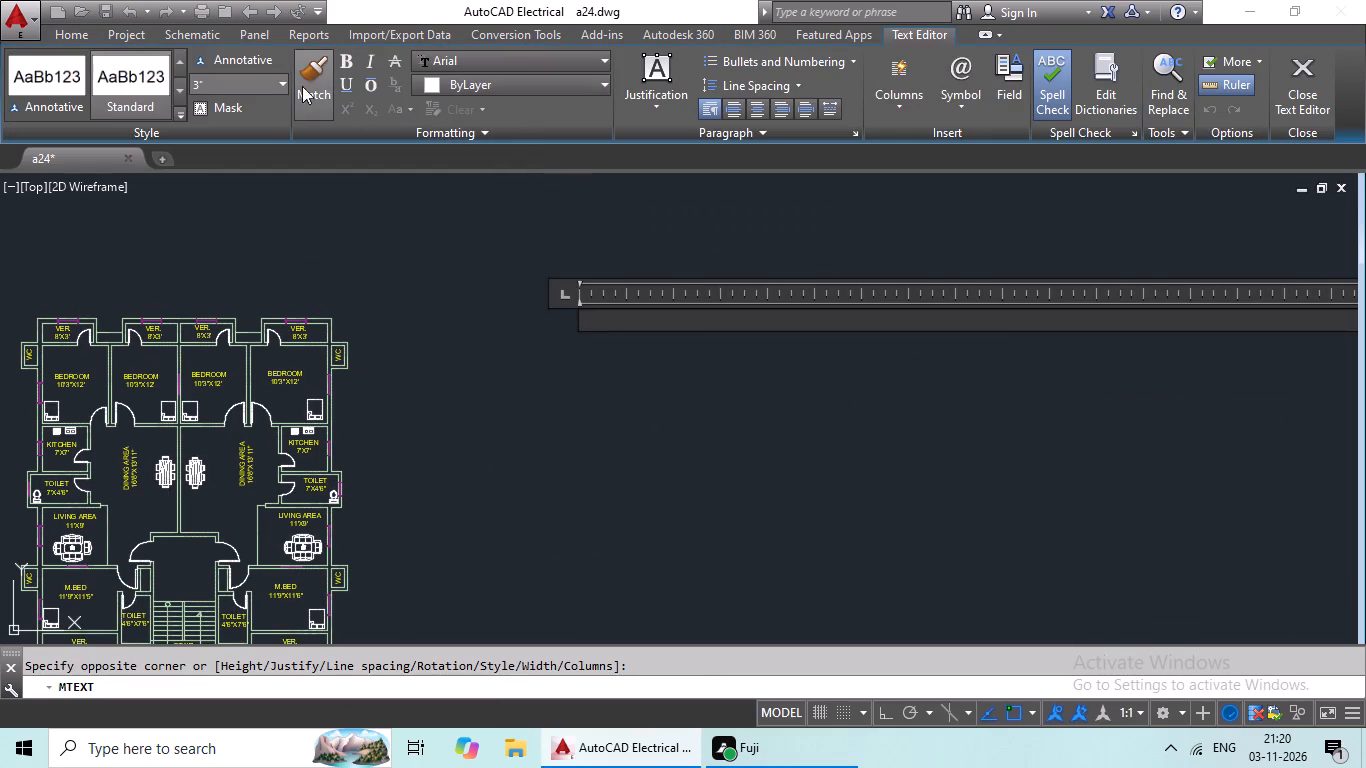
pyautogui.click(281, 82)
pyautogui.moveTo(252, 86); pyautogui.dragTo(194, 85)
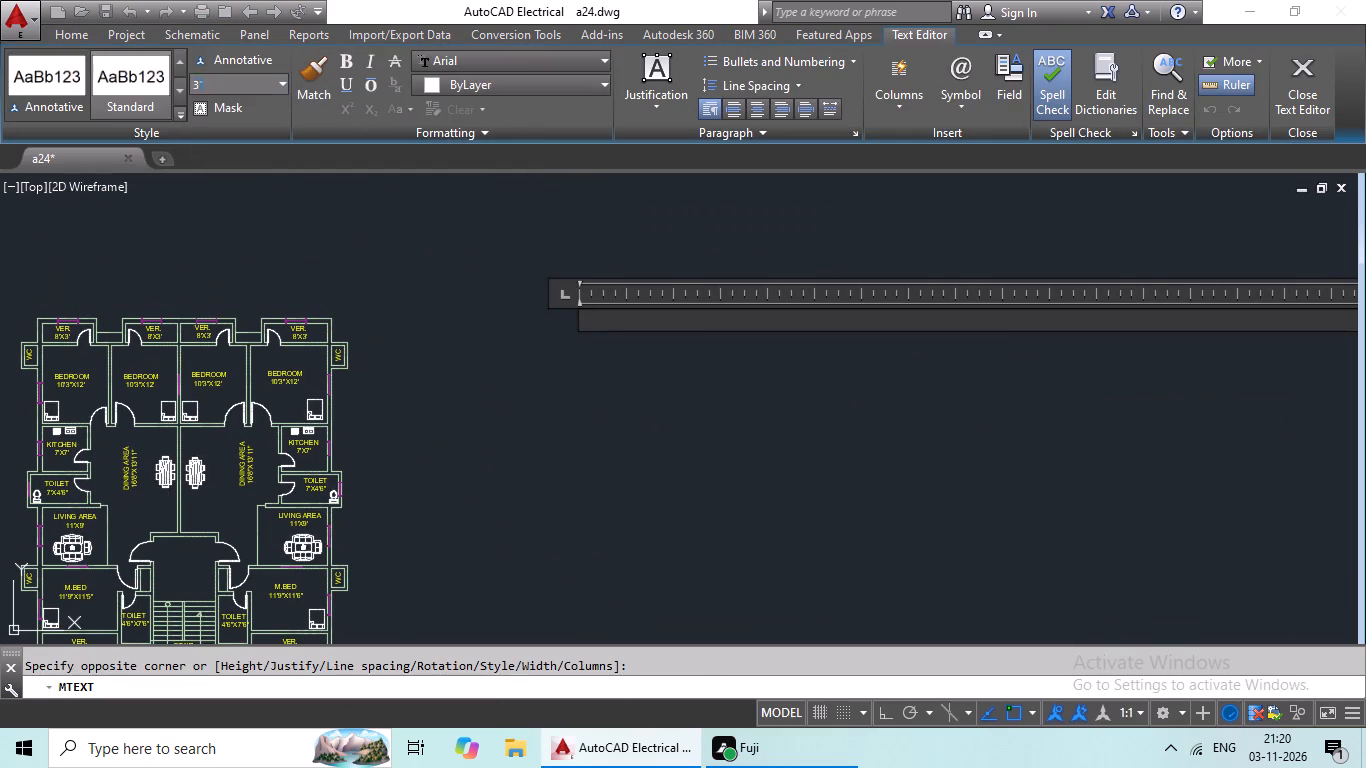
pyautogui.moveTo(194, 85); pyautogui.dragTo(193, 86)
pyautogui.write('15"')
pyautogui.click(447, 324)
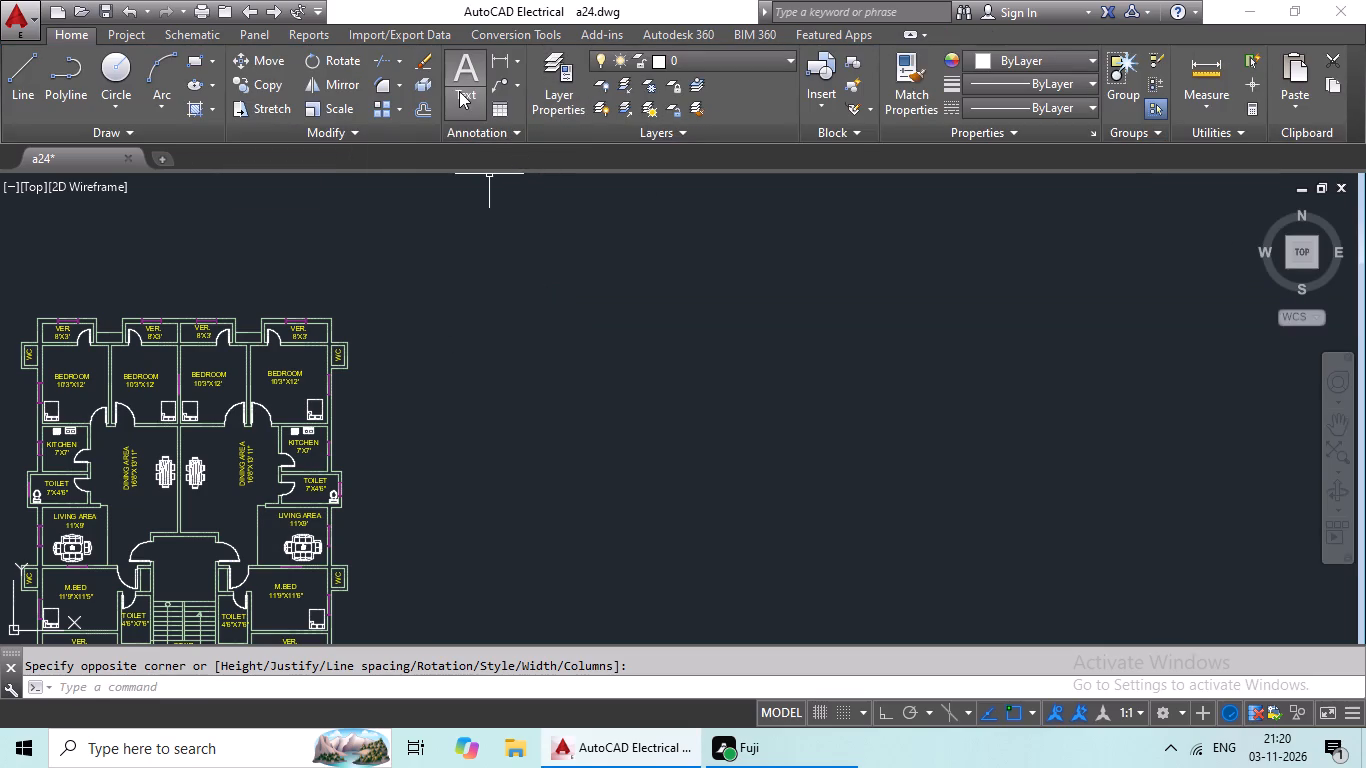
# Set up a multiline text box in the empty area northeast of the plan with a text height of 15".
pyautogui.click(459, 91)
pyautogui.click(473, 129)
pyautogui.moveTo(476, 290); pyautogui.dragTo(496, 298)
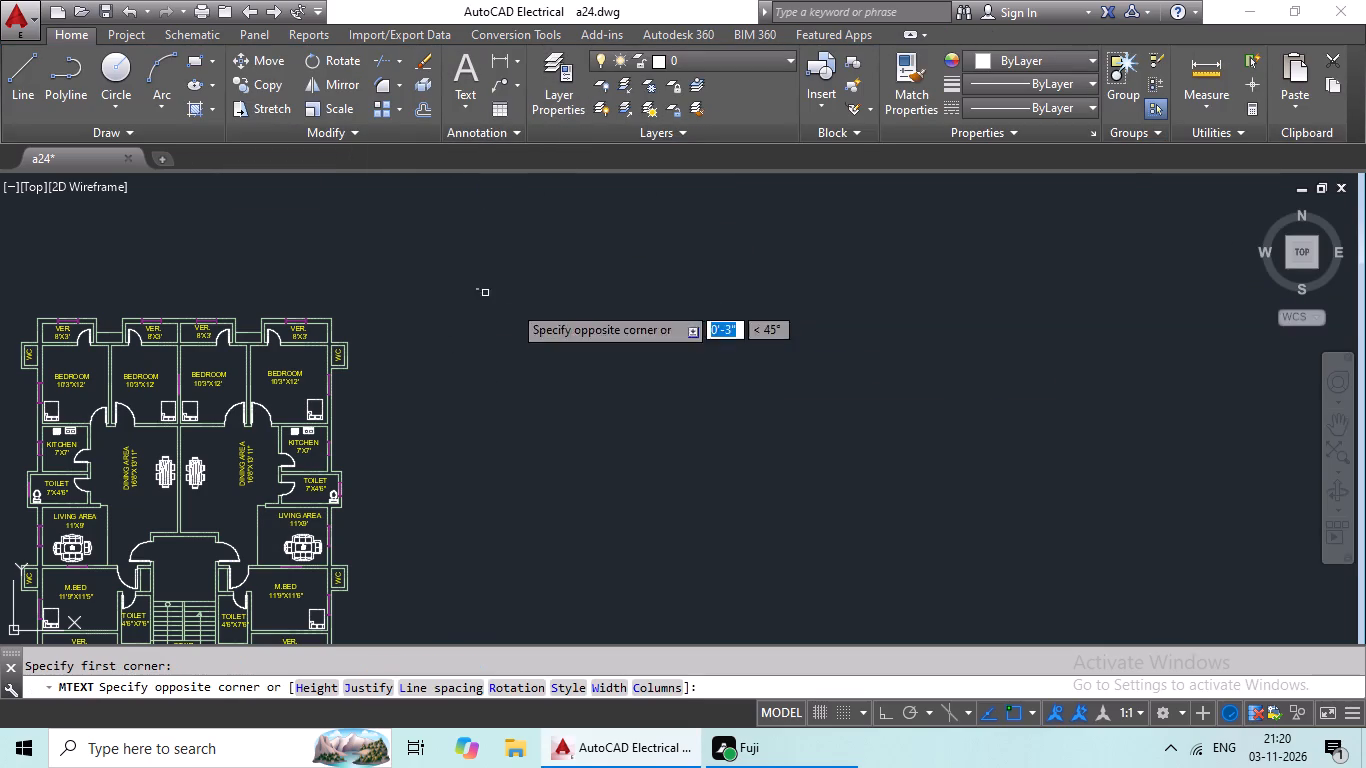
pyautogui.click(1098, 425)
pyautogui.click(280, 82)
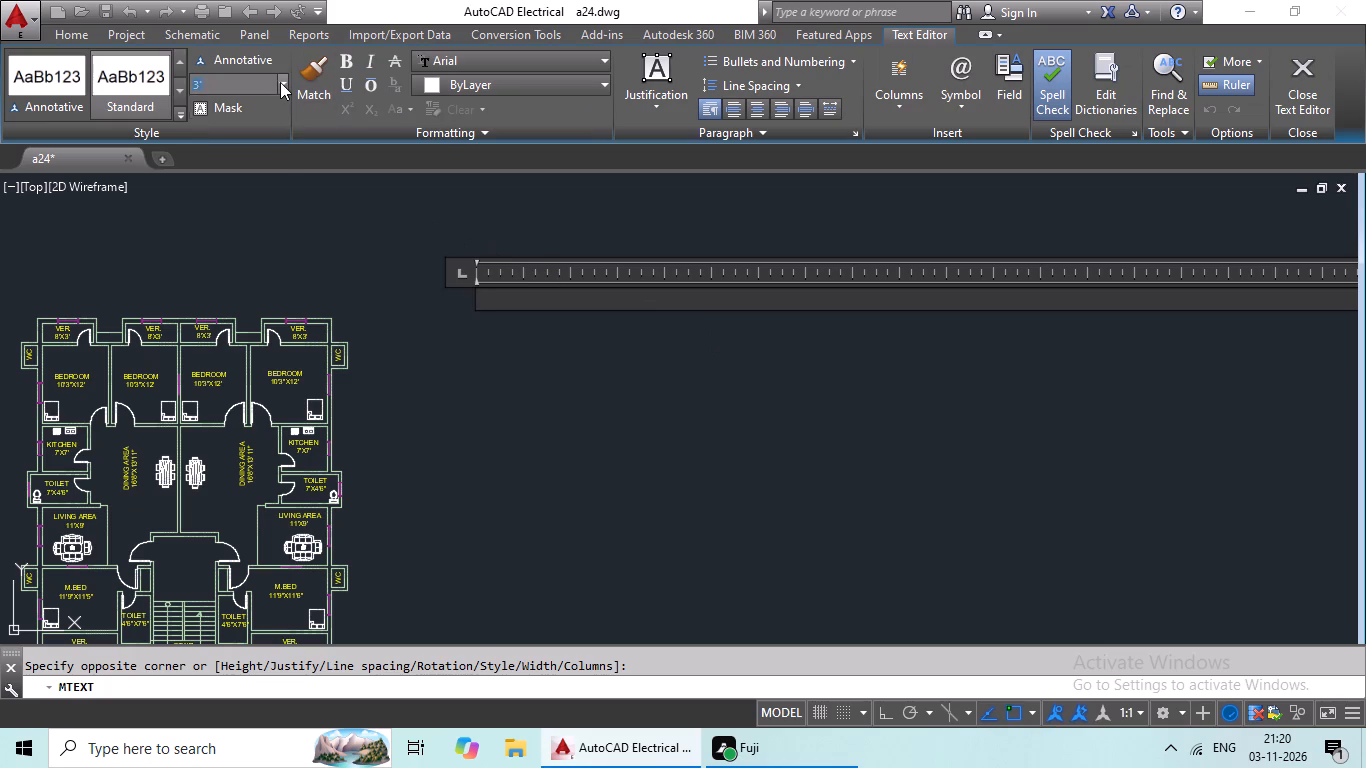
pyautogui.click(240, 80)
pyautogui.moveTo(239, 81); pyautogui.dragTo(196, 88)
pyautogui.write('15')
pyautogui.hotkey('shift', '"')
pyautogui.press('Return')
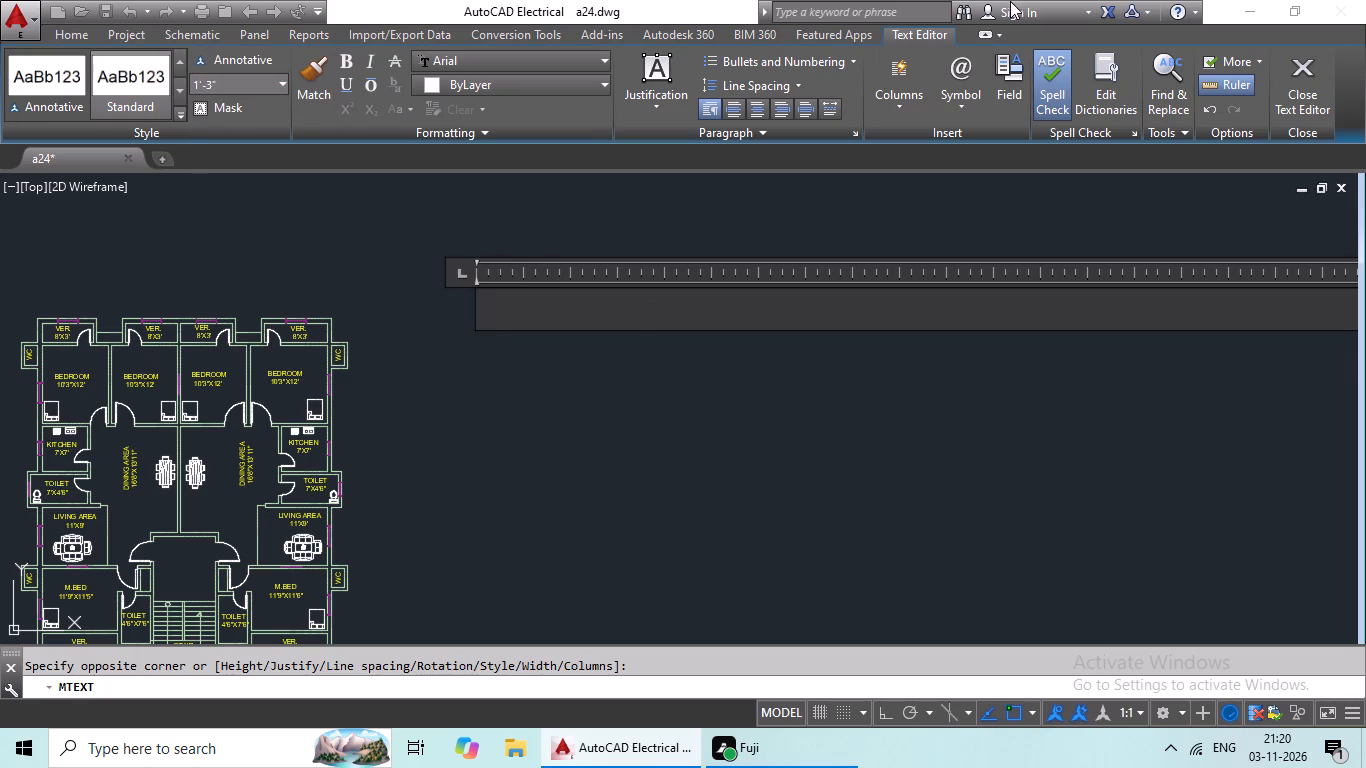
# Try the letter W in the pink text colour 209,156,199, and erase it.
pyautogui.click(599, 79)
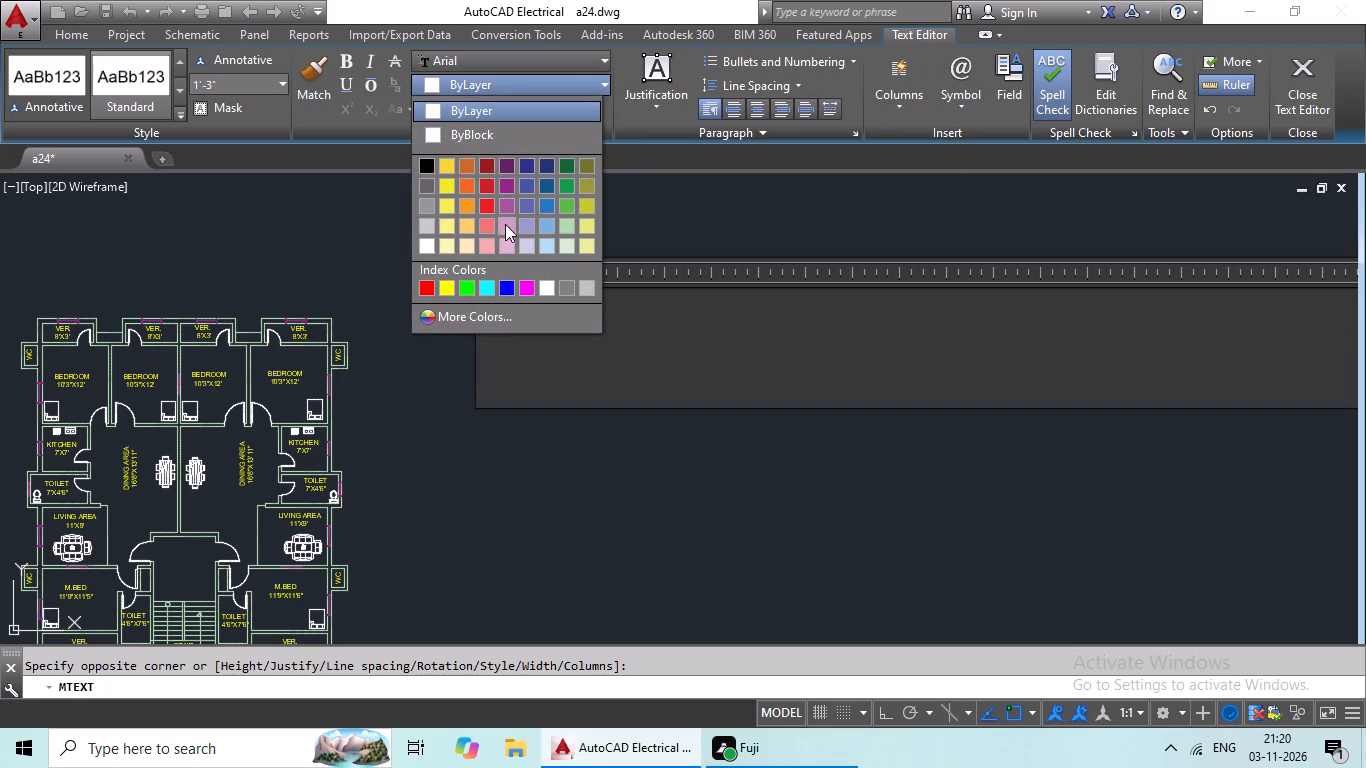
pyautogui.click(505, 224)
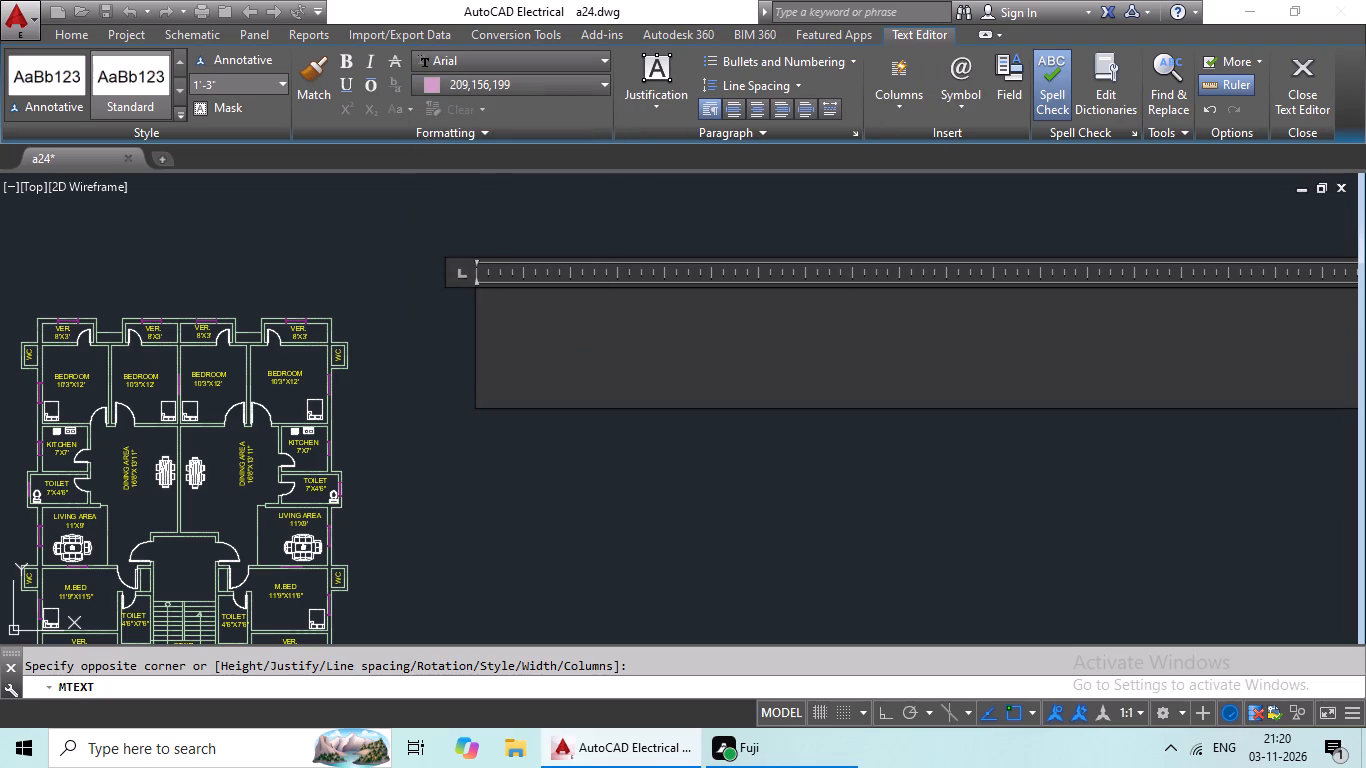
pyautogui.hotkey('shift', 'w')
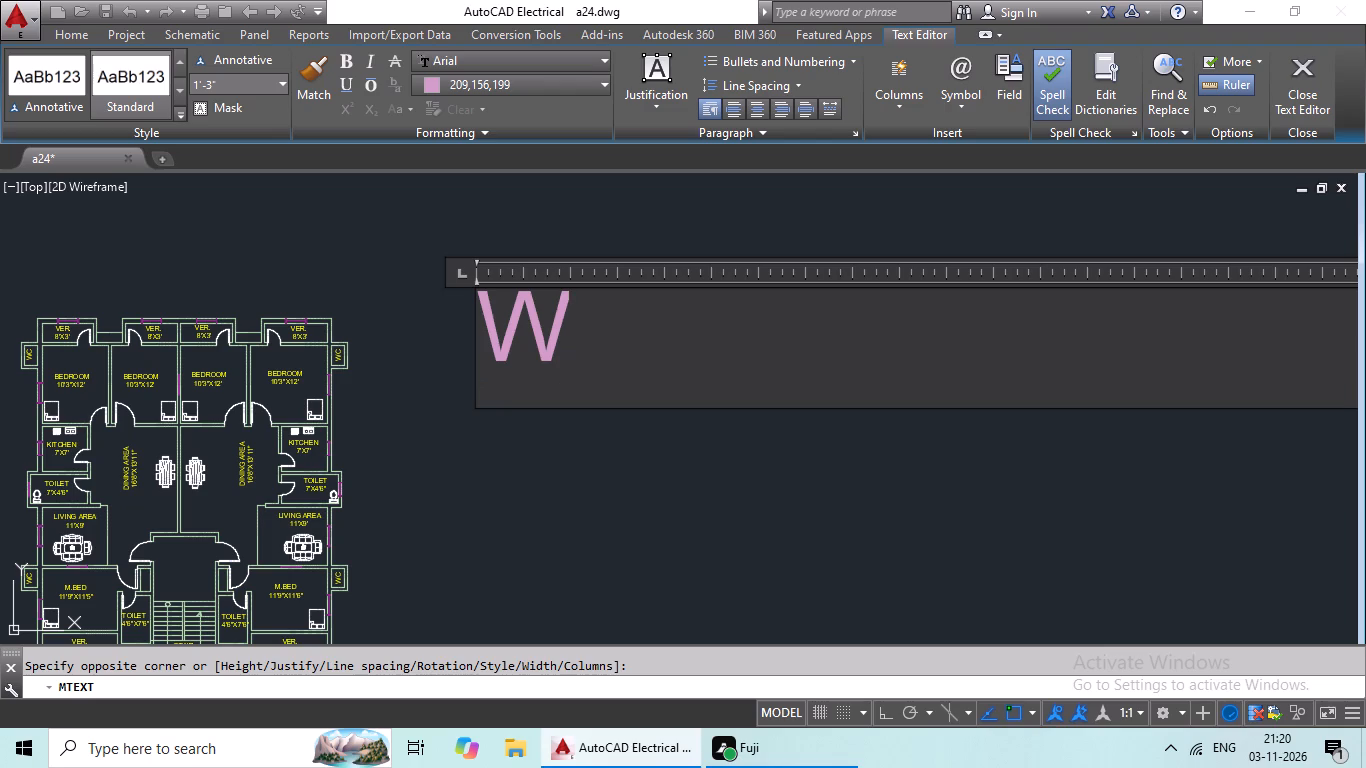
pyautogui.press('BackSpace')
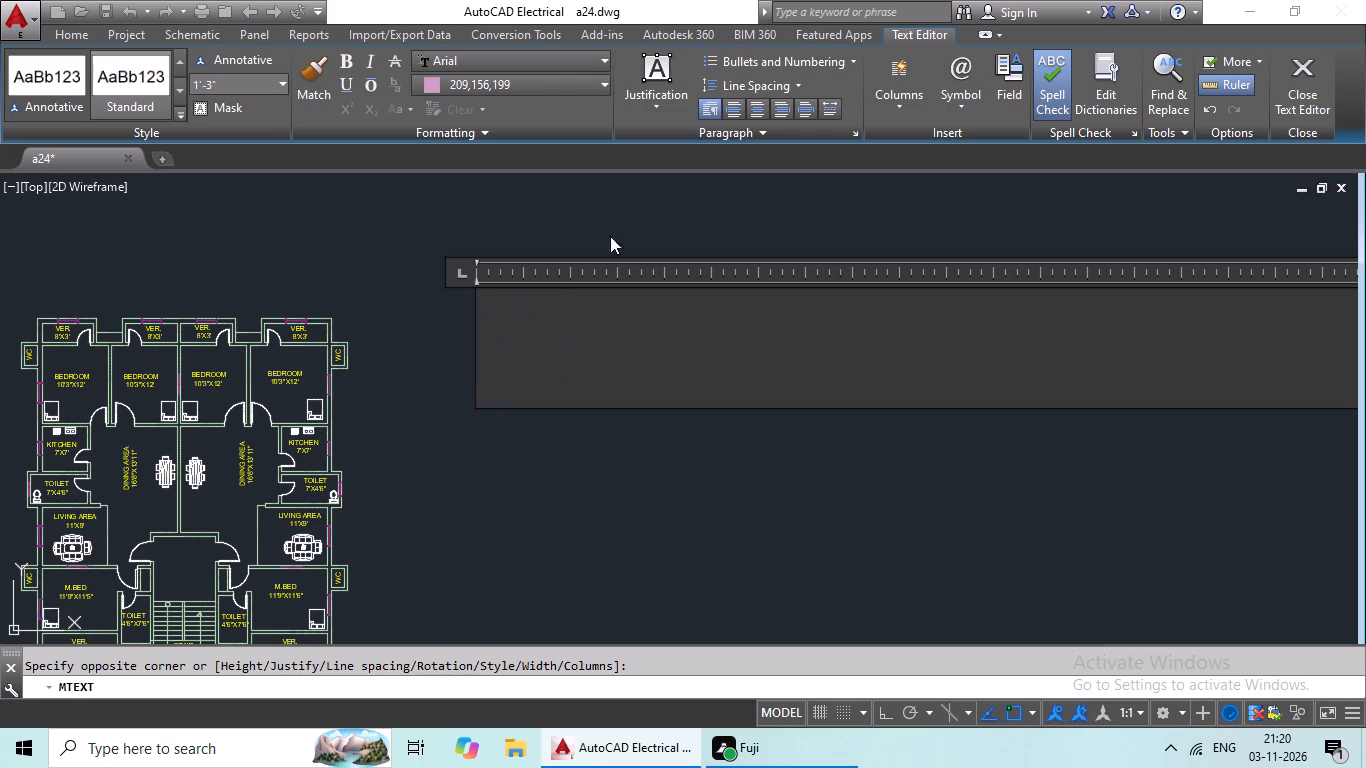
# Write the window label W in the light red text colour 242,113,114 and finish the text.
pyautogui.click(603, 84)
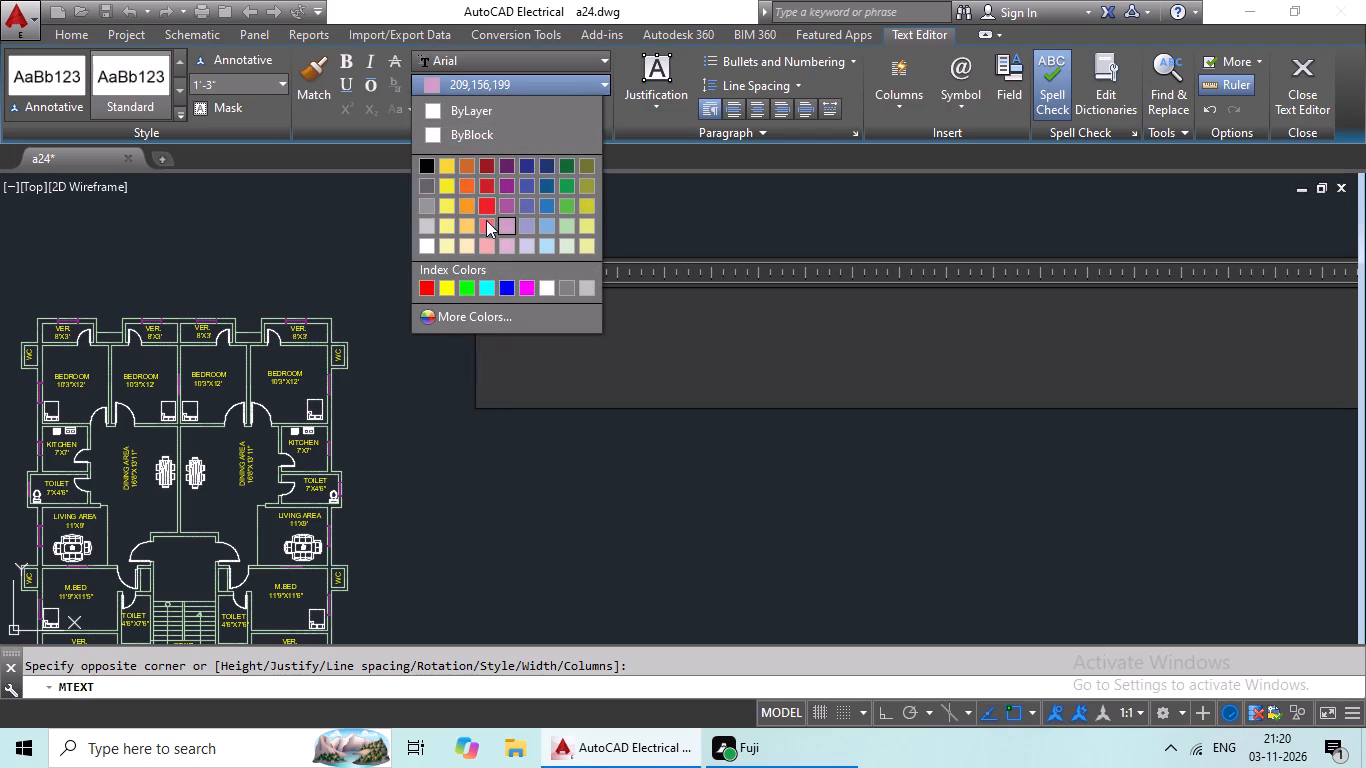
pyautogui.click(484, 220)
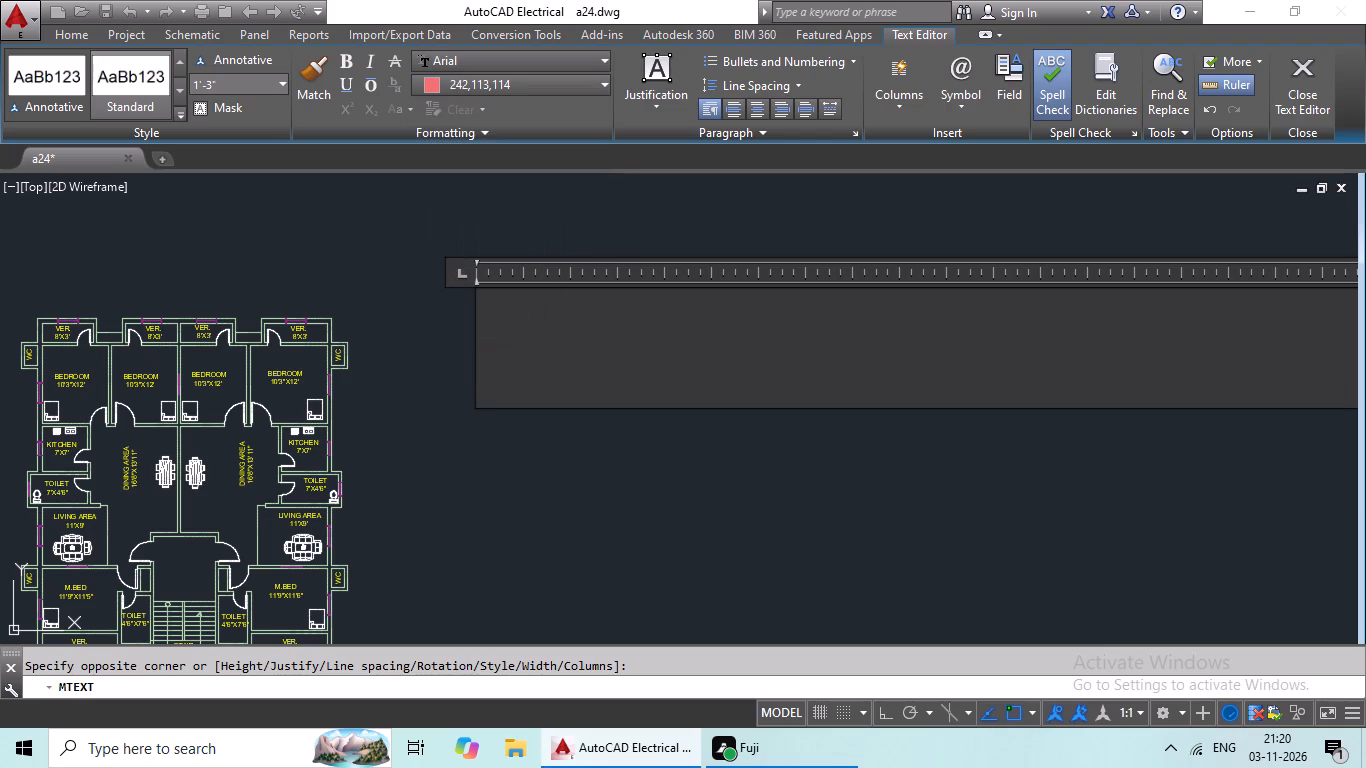
pyautogui.hotkey('shift', 'w')
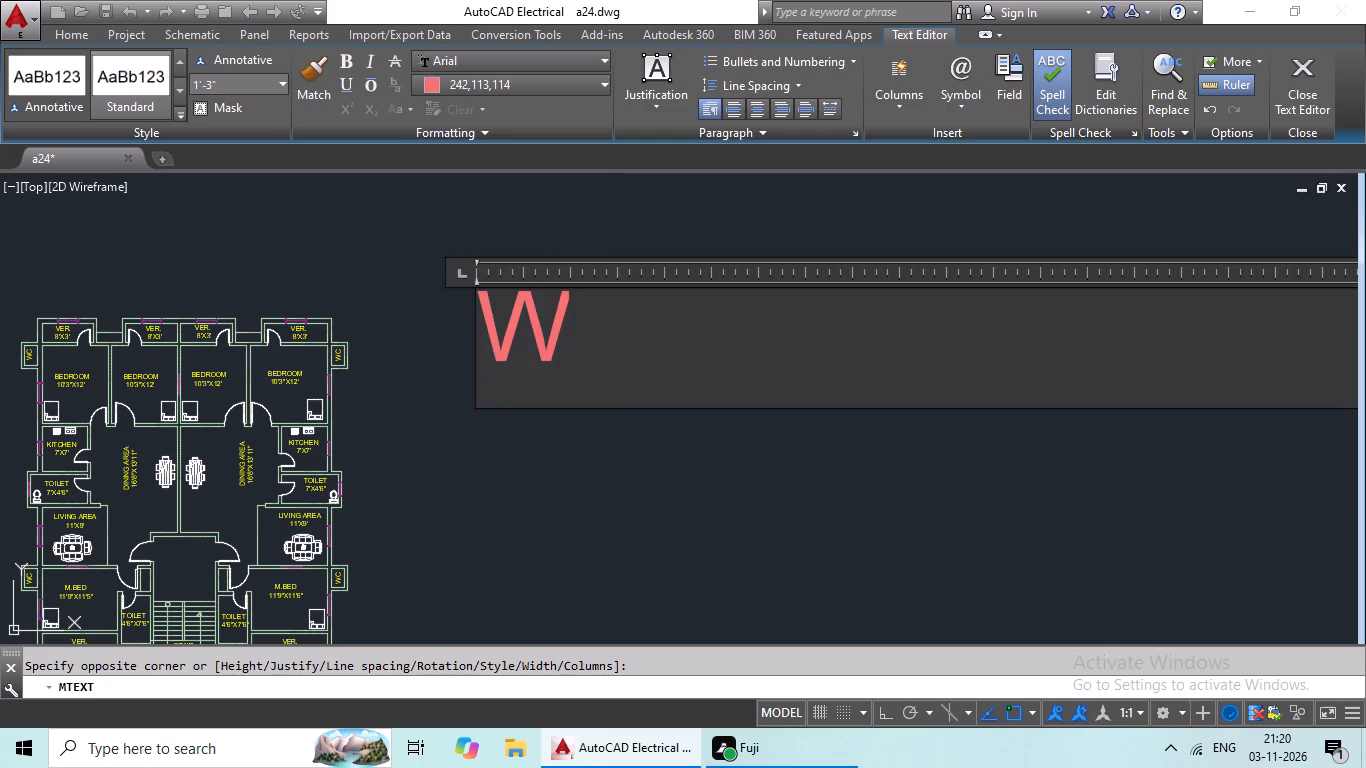
pyautogui.click(487, 478)
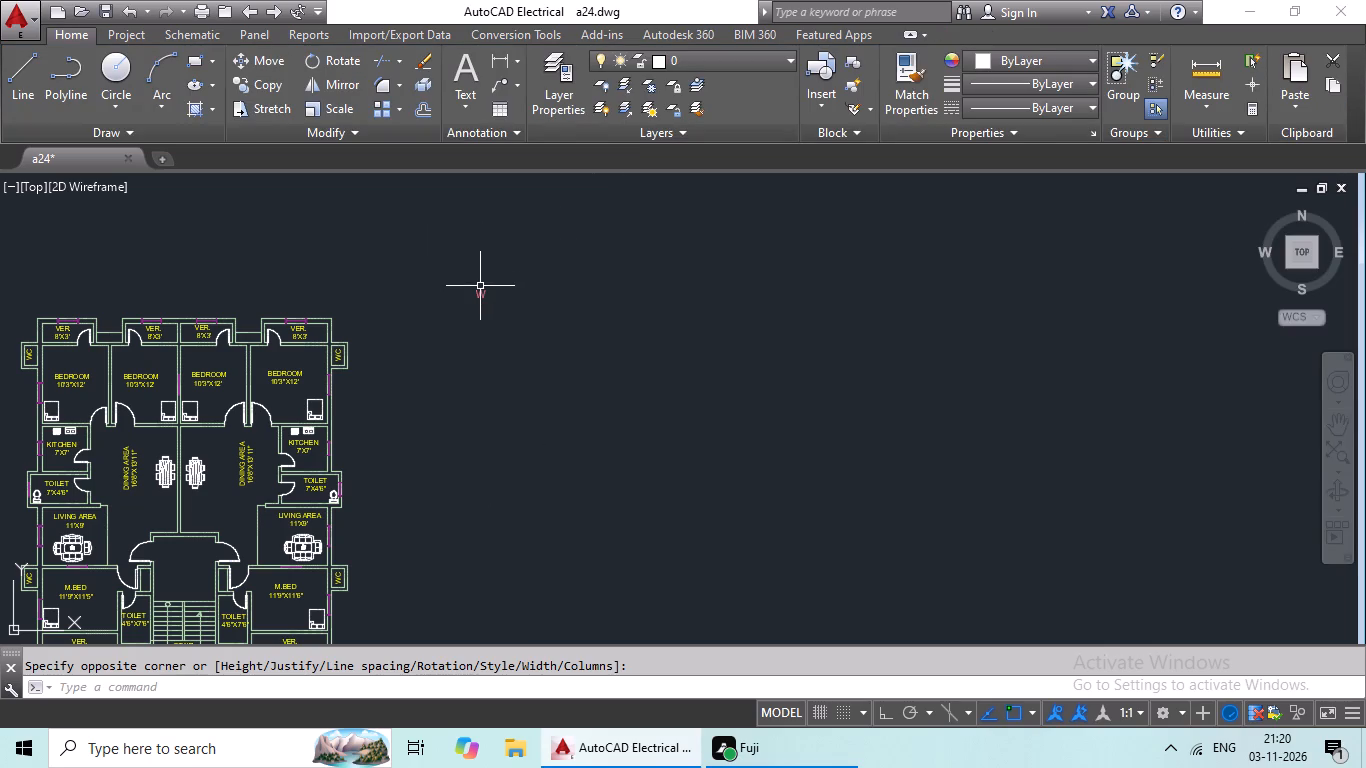
# Copy the W label and paste it just above the window of the easternmost VER. on the north wall.
pyautogui.click(479, 294)
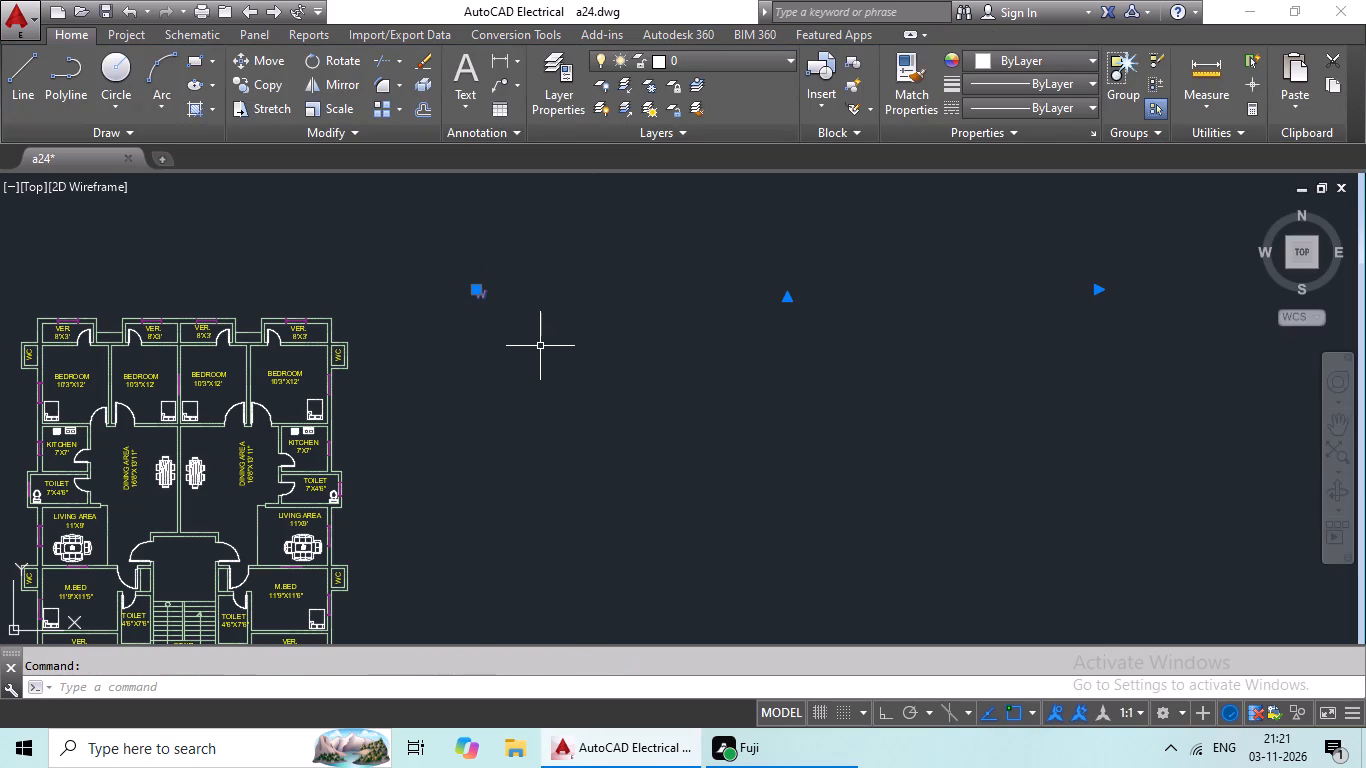
pyautogui.hotkey('ctrl', 'c')
pyautogui.hotkey('ctrl', 'v')
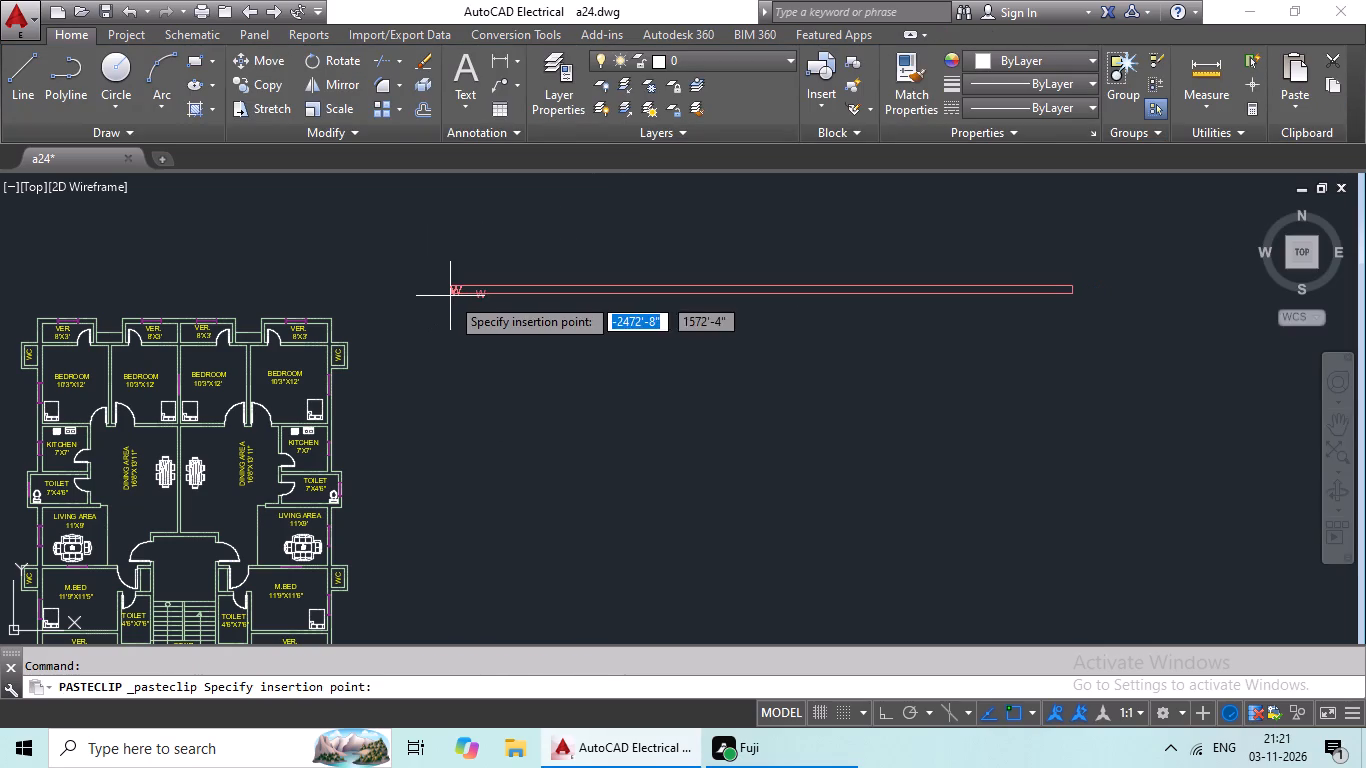
pyautogui.scroll(2, 299, 274)
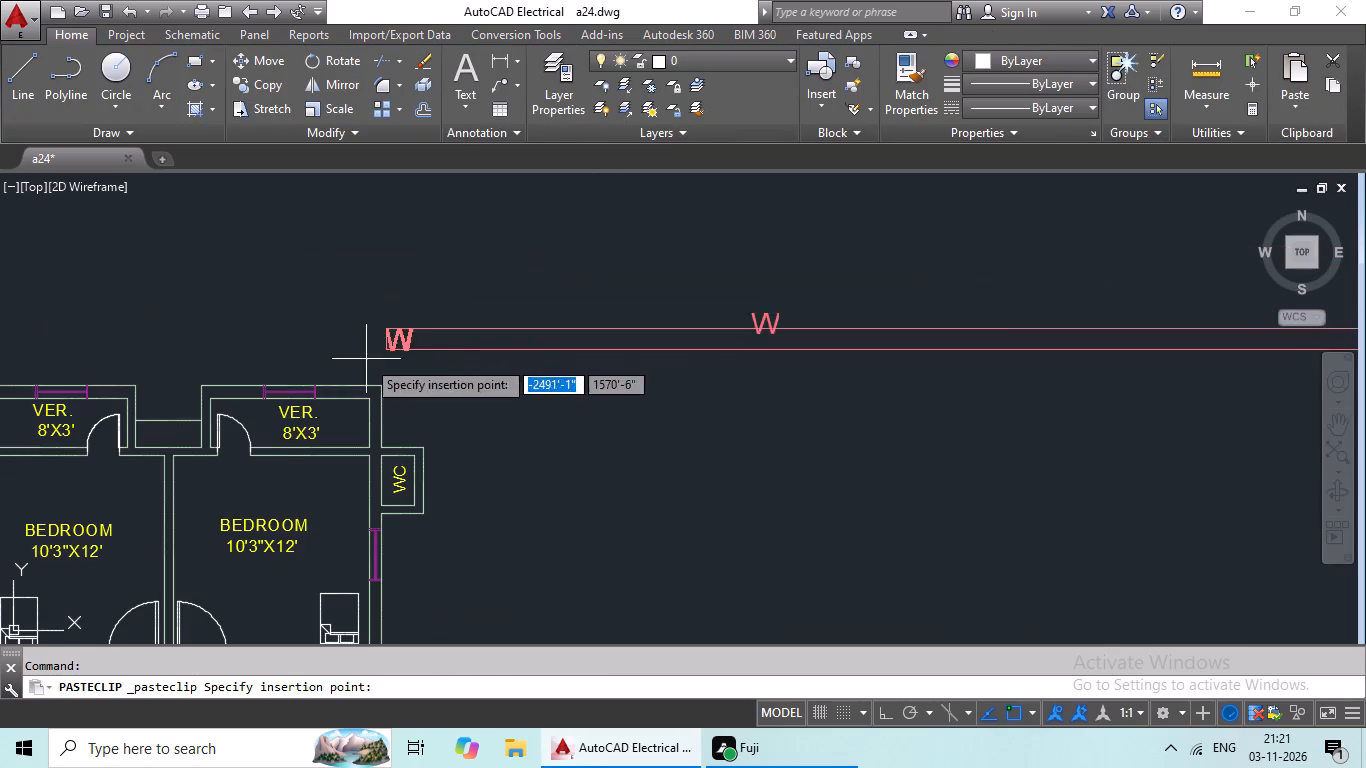
pyautogui.scroll(4, 264, 349)
pyautogui.moveTo(298, 487); pyautogui.dragTo(335, 344, button='middle')
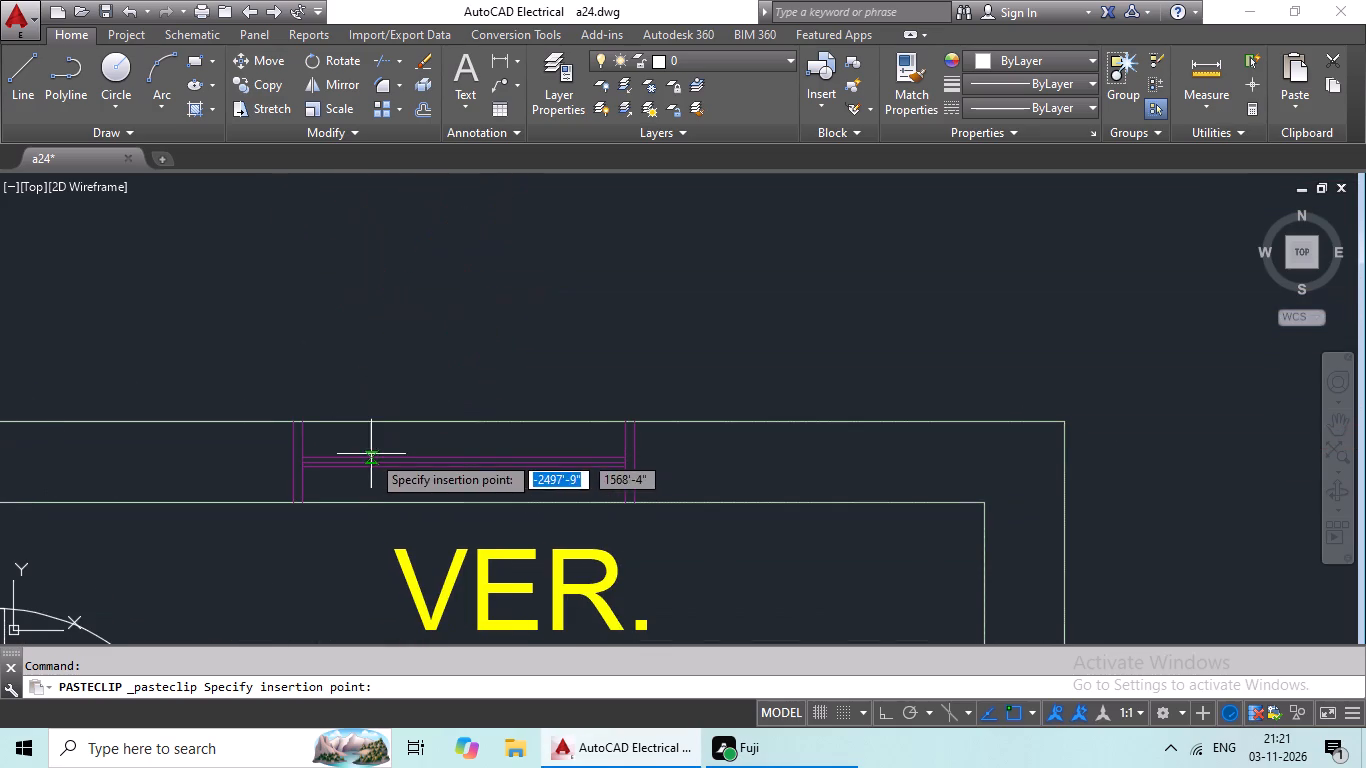
pyautogui.click(371, 433)
pyautogui.scroll(-4, 770, 444)
pyautogui.moveTo(1025, 514); pyautogui.dragTo(905, 408, button='middle')
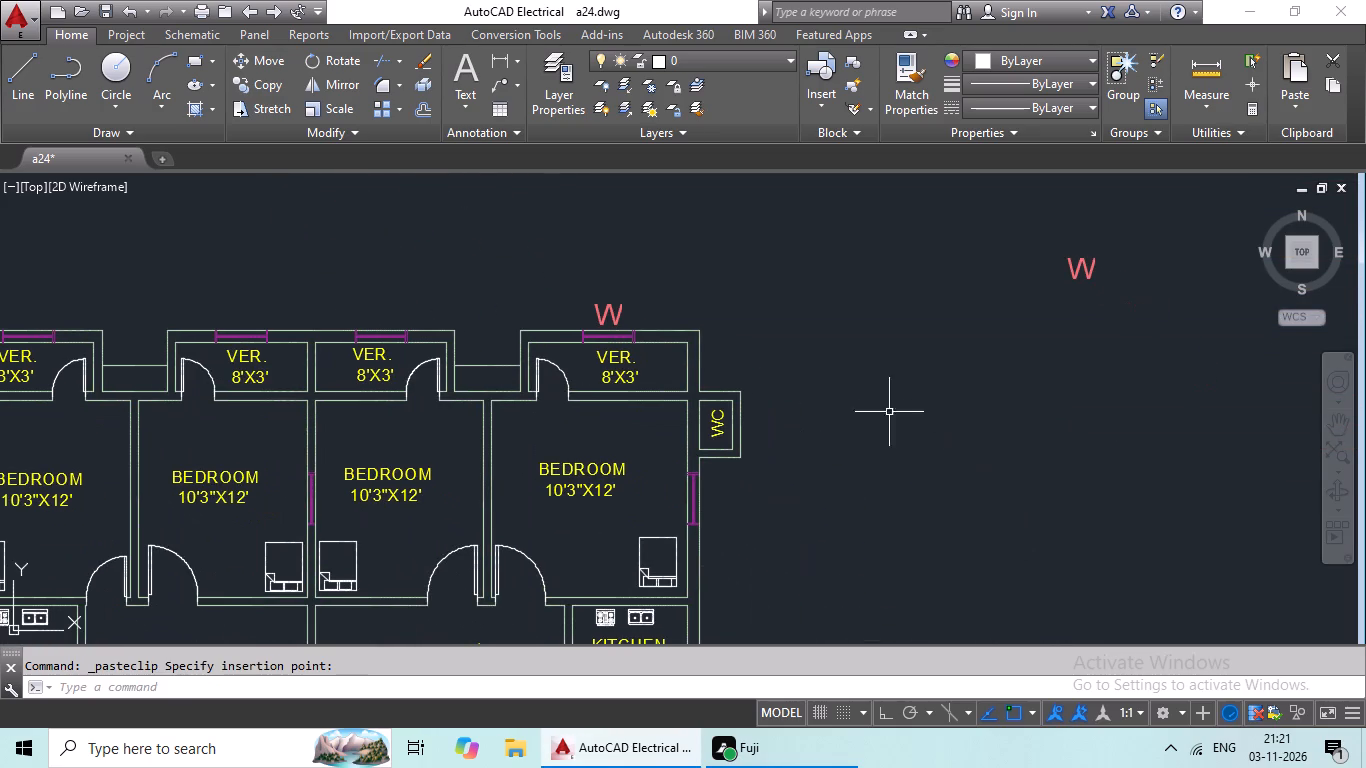
# Paste W labels above the windows of the other three VER. rooms along the north wall.
pyautogui.hotkey('ctrl', 'v')
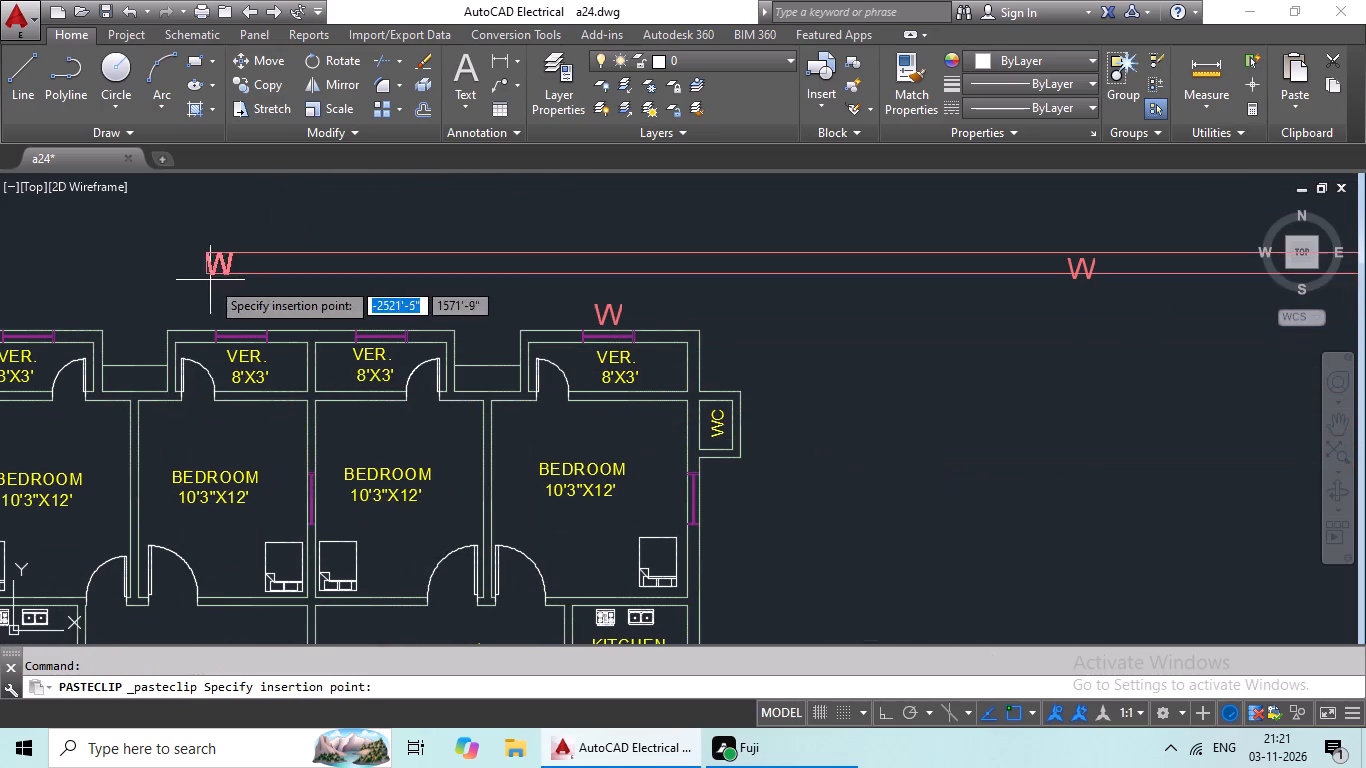
pyautogui.scroll(3, 371, 299)
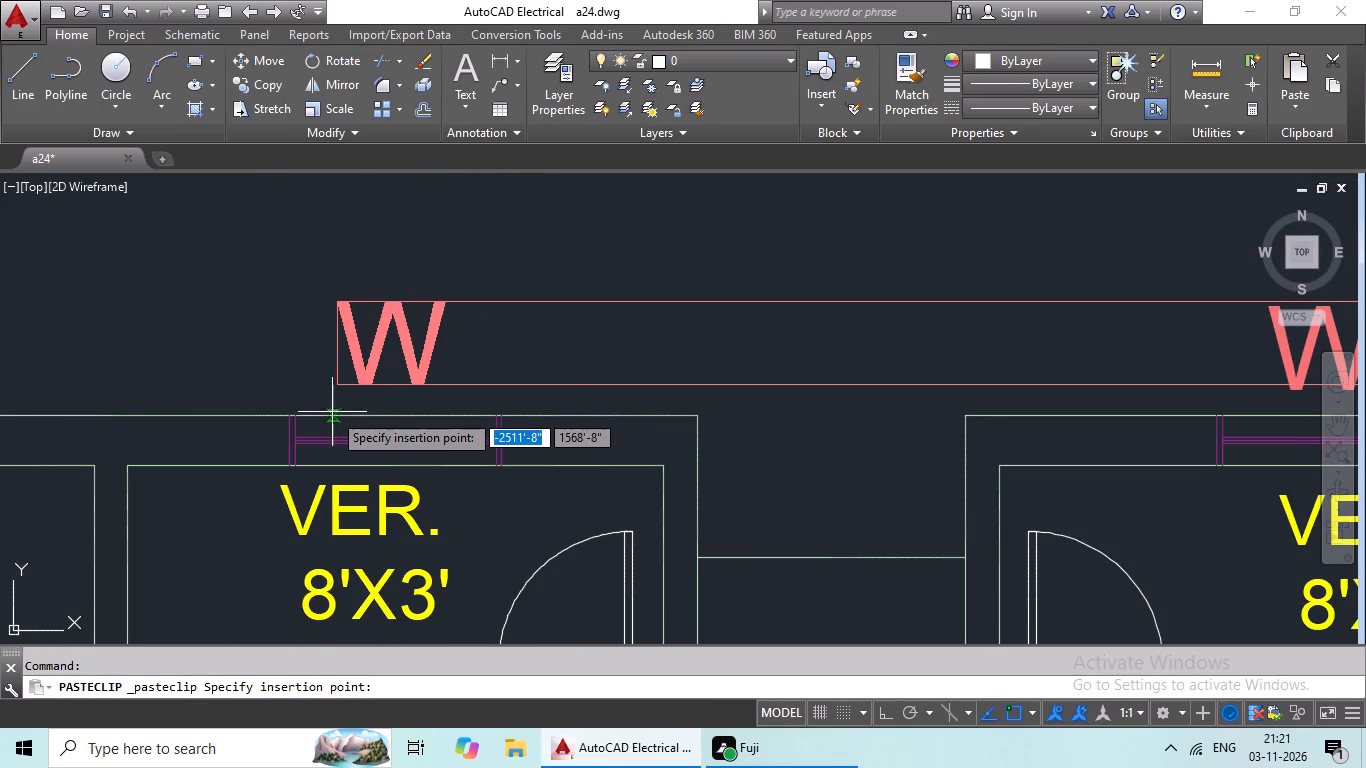
pyautogui.click(329, 417)
pyautogui.hotkey('ctrl', 'v')
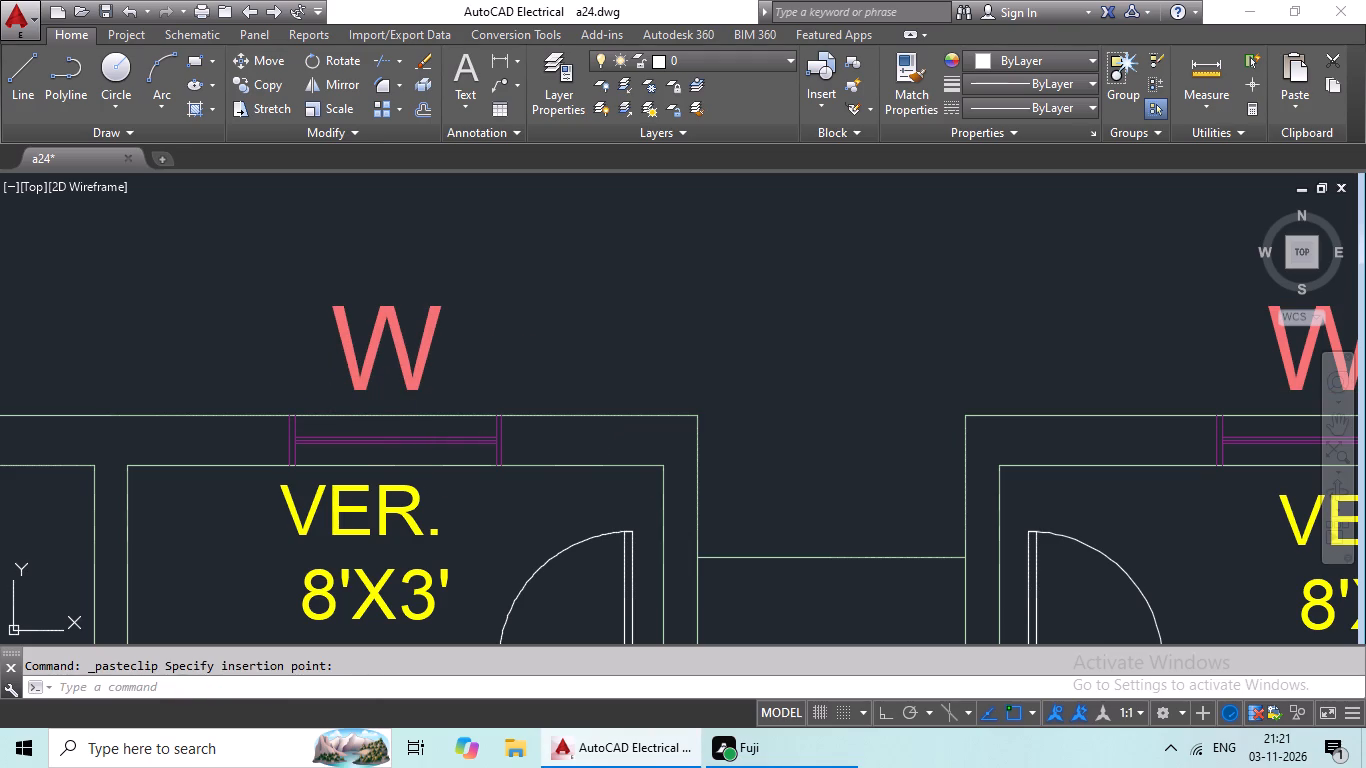
pyautogui.scroll(-3, 420, 433)
pyautogui.scroll(4, 257, 428)
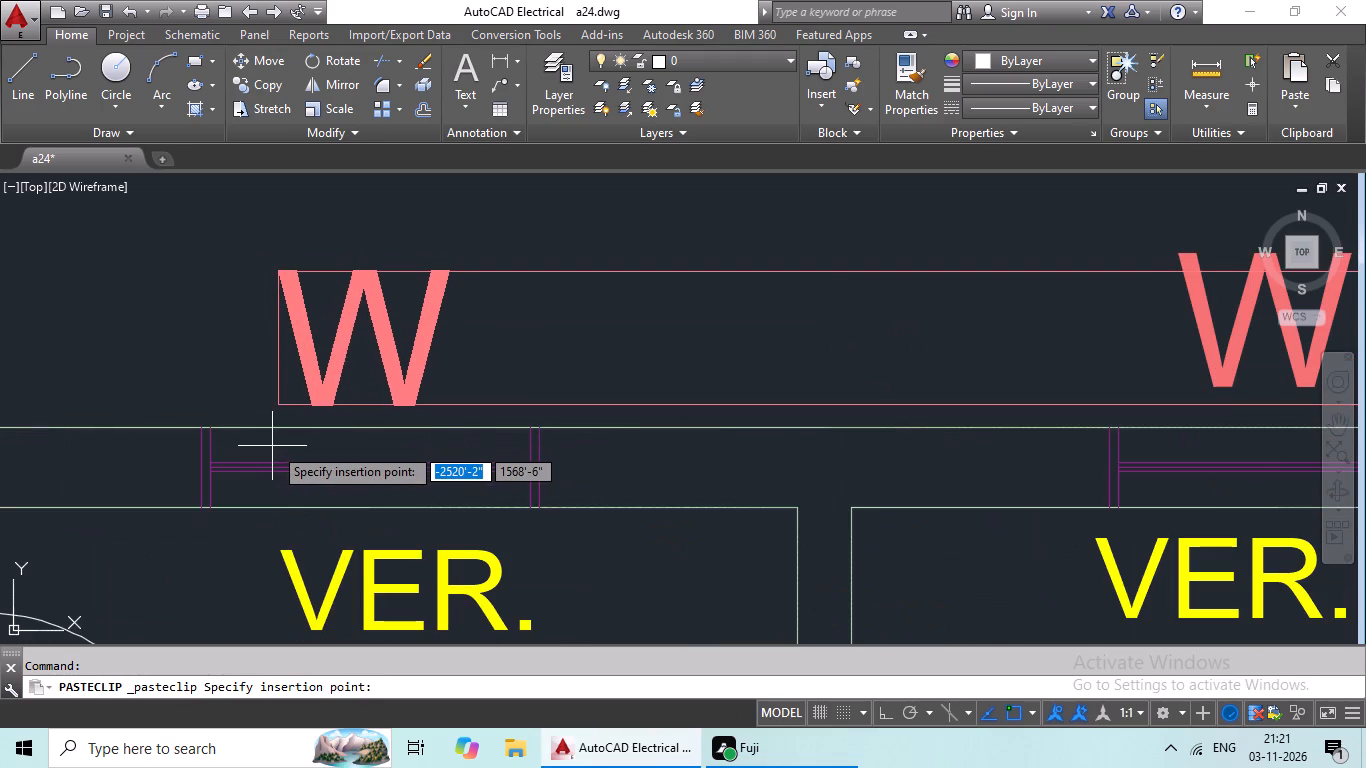
pyautogui.click(276, 437)
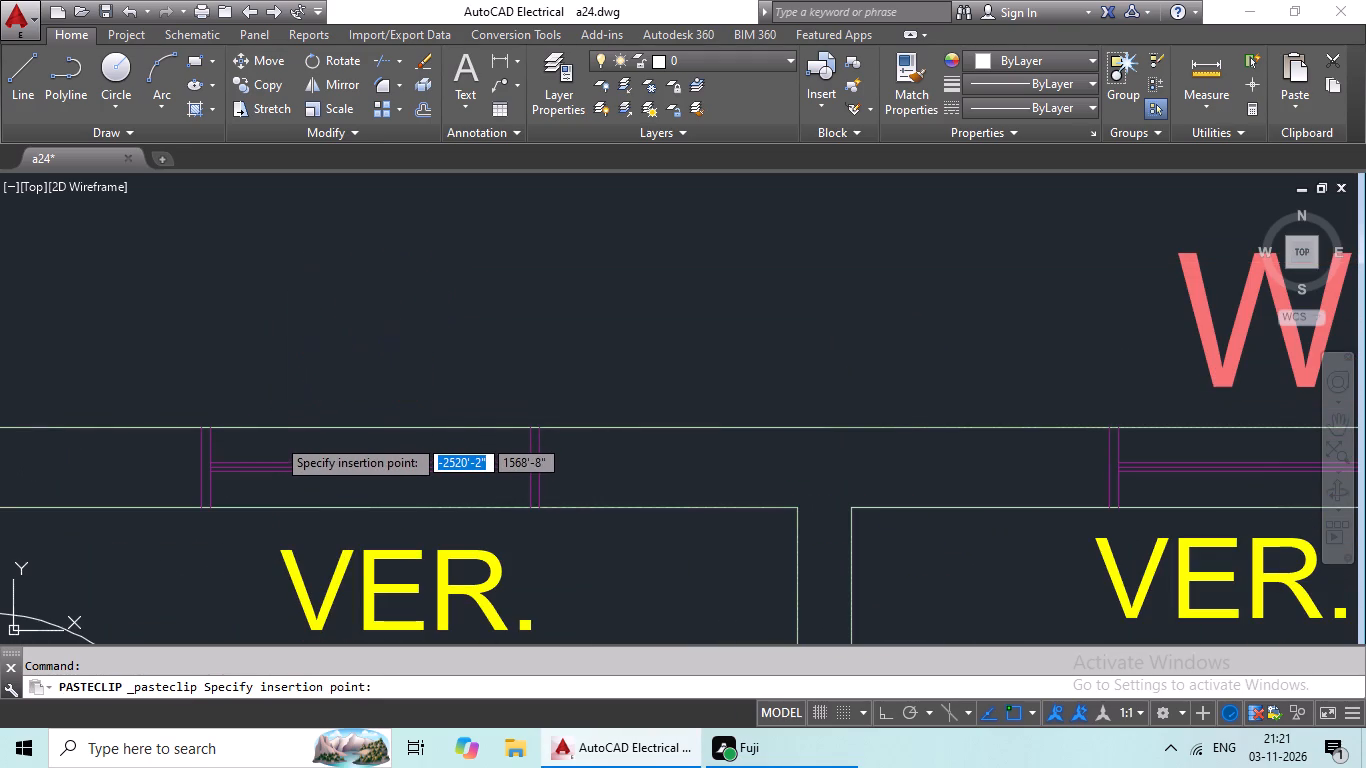
pyautogui.hotkey('ctrl', 'v')
pyautogui.keyDown('ctrl'); pyautogui.scroll(-3, 372, 424); pyautogui.keyUp('ctrl')
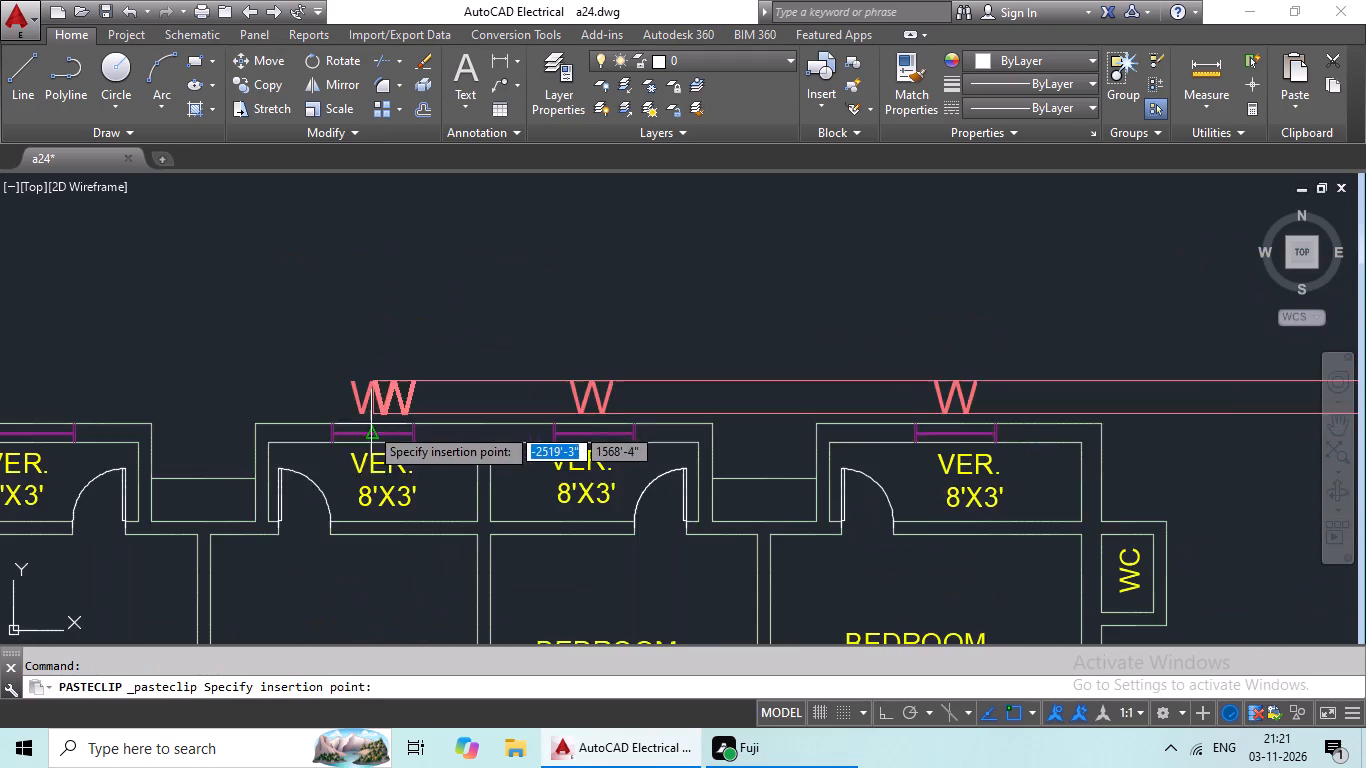
pyautogui.moveTo(268, 446); pyautogui.dragTo(646, 384, button='middle')
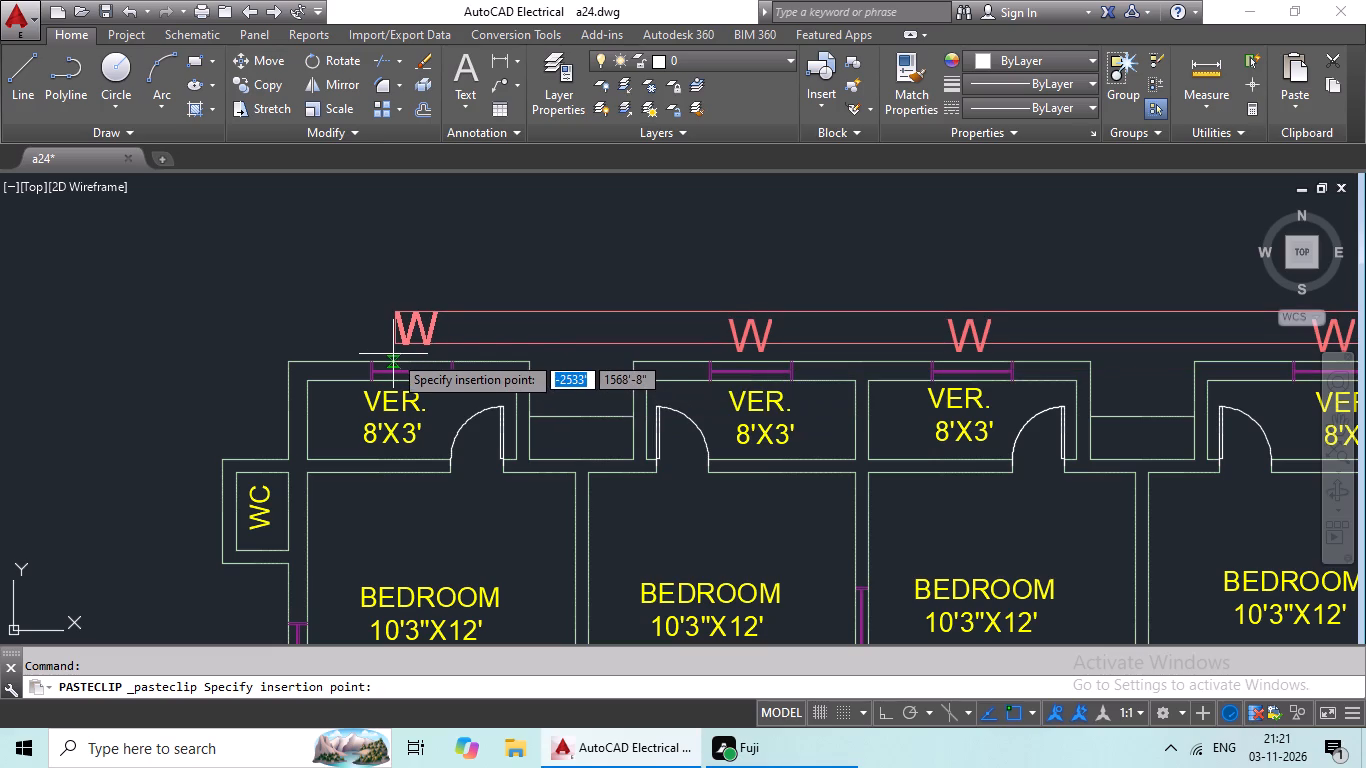
pyautogui.click(390, 356)
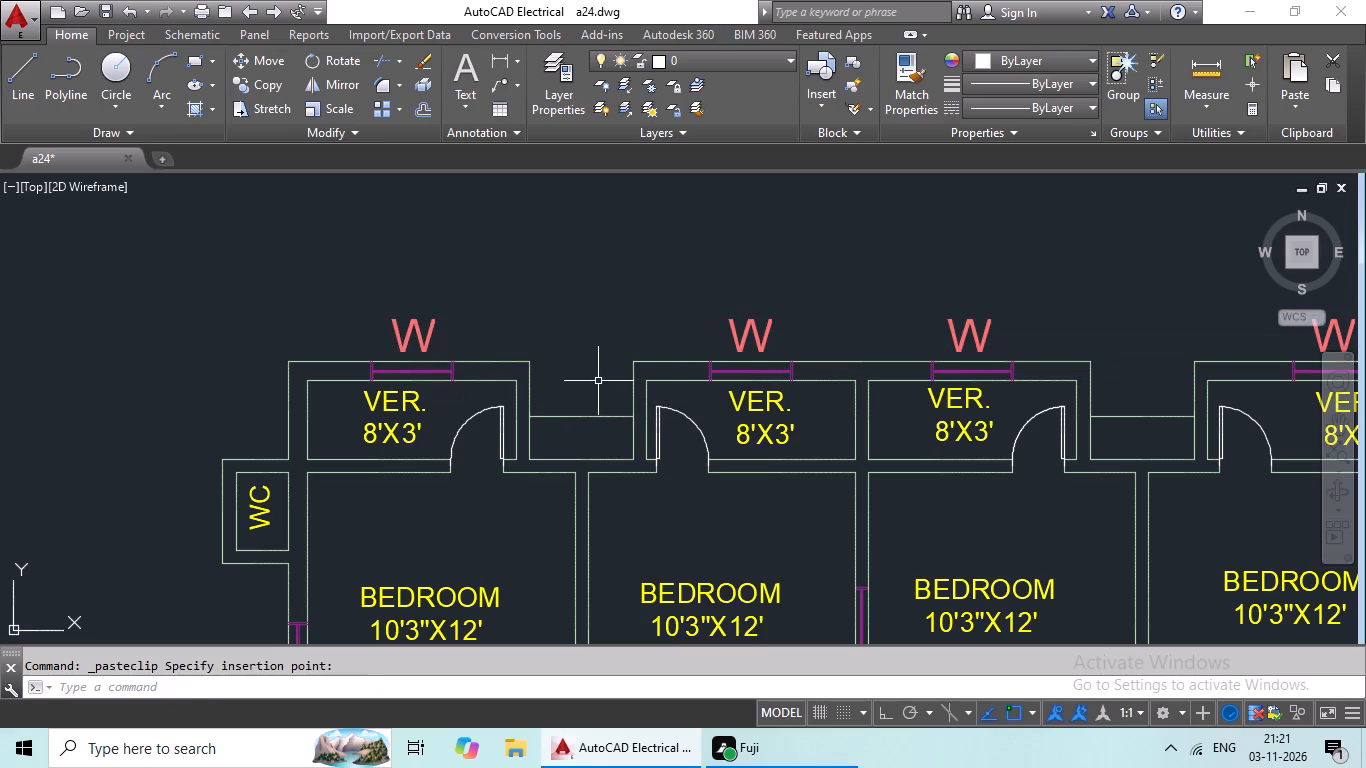
# Paste a W label on the west side of the window between the two middle bedrooms.
pyautogui.hotkey('ctrl', 'v')
pyautogui.keyDown('ctrl'); pyautogui.scroll(-1, 626, 314); pyautogui.keyUp('ctrl')
pyautogui.moveTo(734, 424); pyautogui.dragTo(698, 308, button='middle')
pyautogui.scroll(3, 785, 409)
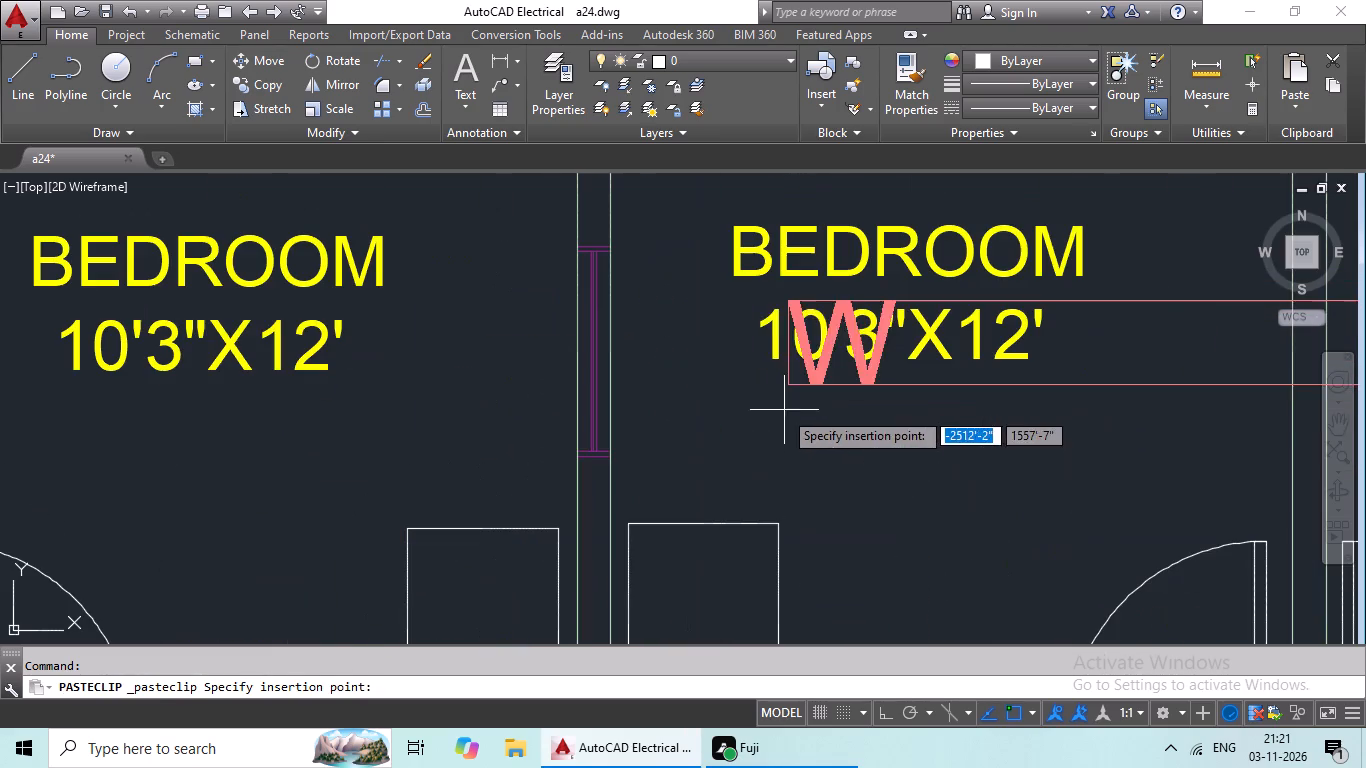
pyautogui.click(452, 424)
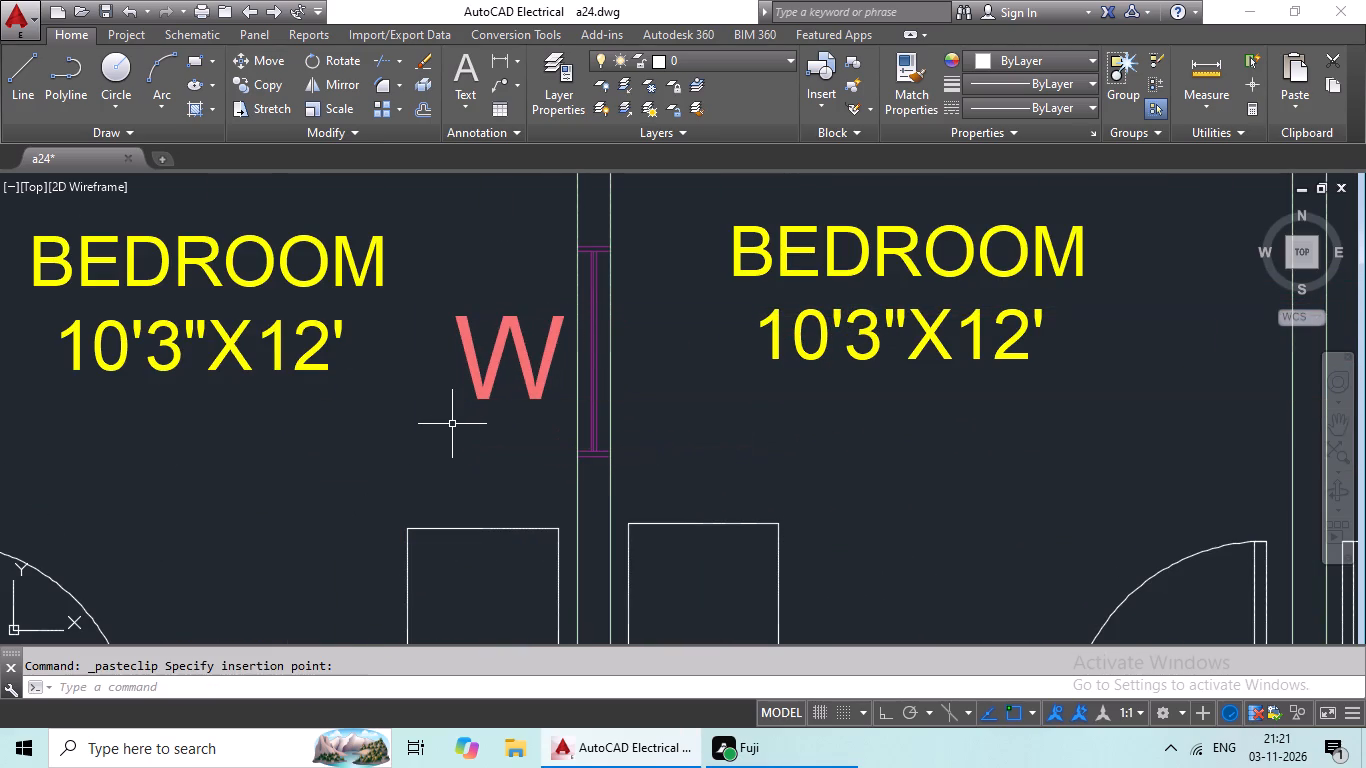
# Paste W labels outside the bedroom windows on the east and west outer walls, just below the WC projections.
pyautogui.hotkey('ctrl', 'v')
pyautogui.keyDown('ctrl'); pyautogui.scroll(-3, 548, 385); pyautogui.keyUp('ctrl')
pyautogui.moveTo(630, 421); pyautogui.dragTo(528, 335, button='middle')
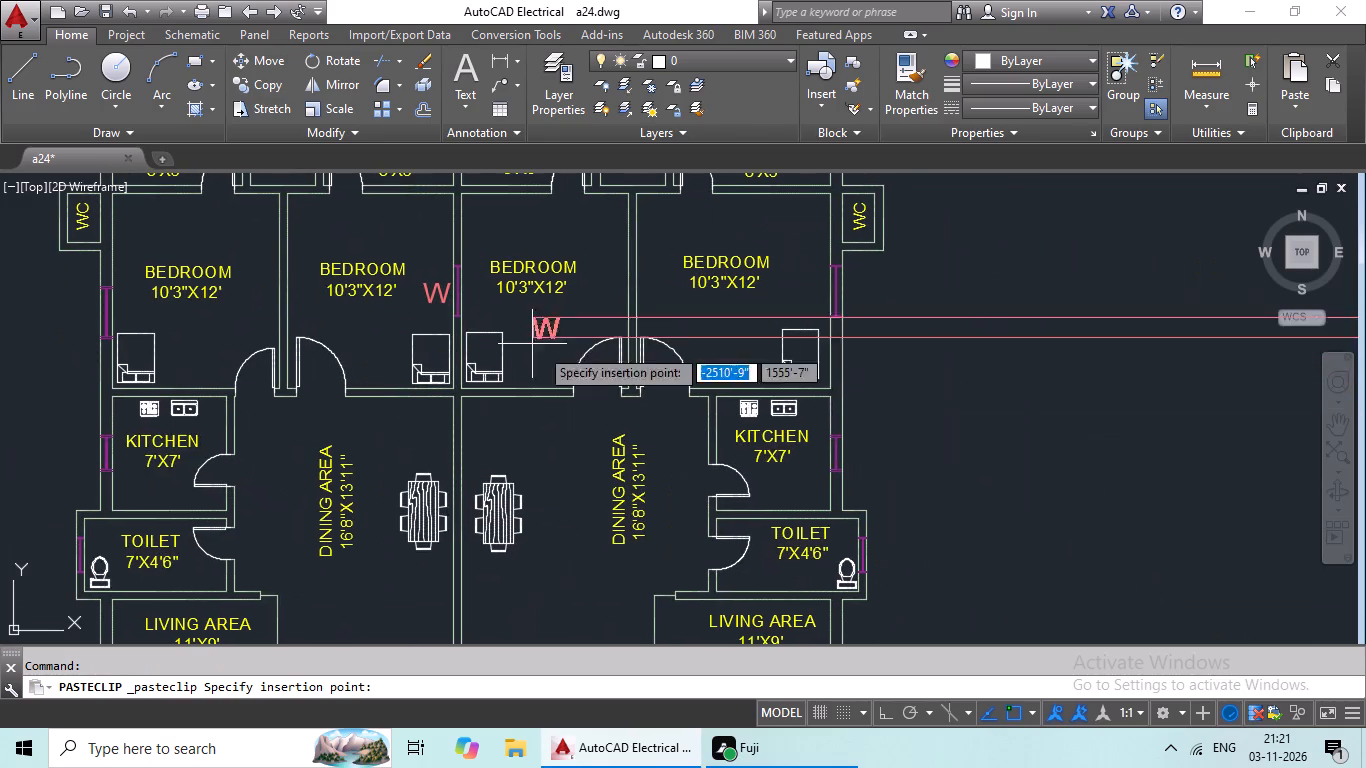
pyautogui.scroll(4, 858, 304)
pyautogui.scroll(-1, 846, 318)
pyautogui.moveTo(841, 341); pyautogui.dragTo(822, 444, button='middle')
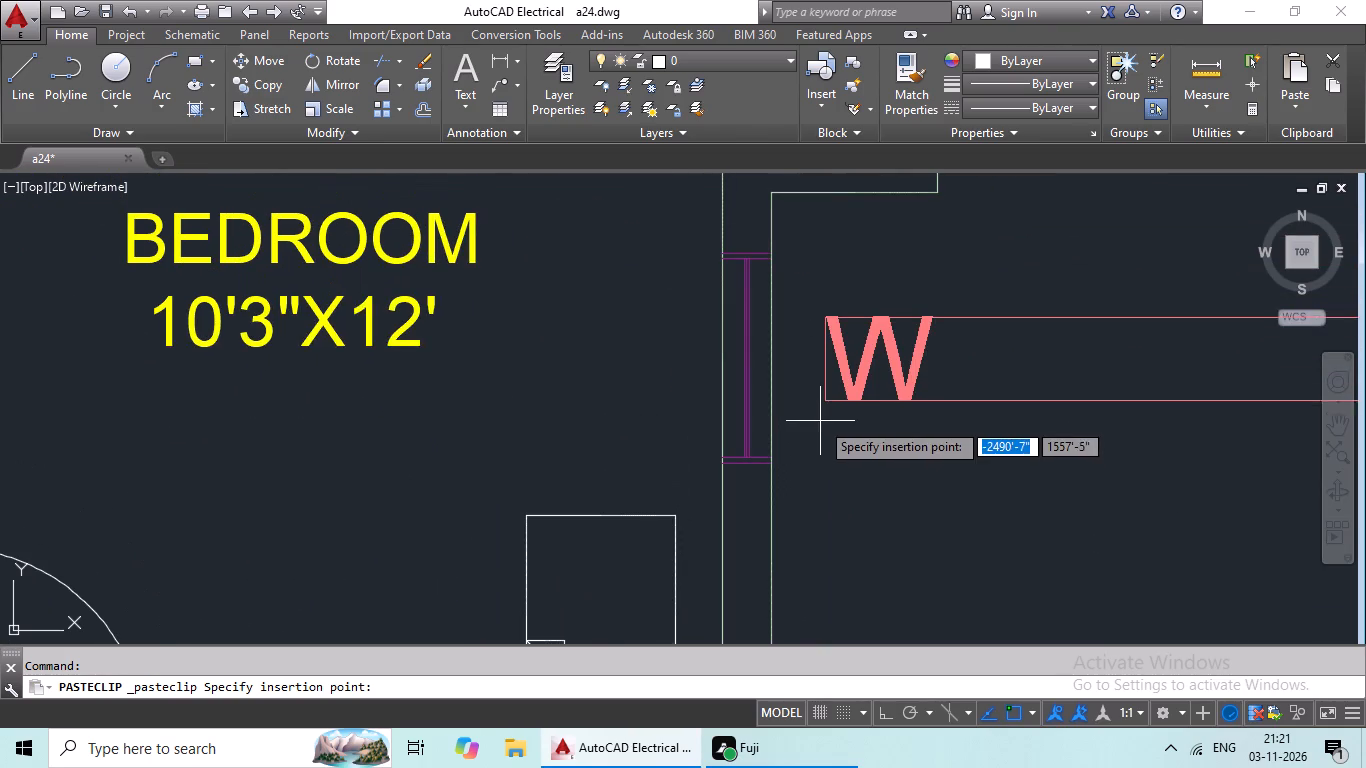
pyautogui.click(797, 424)
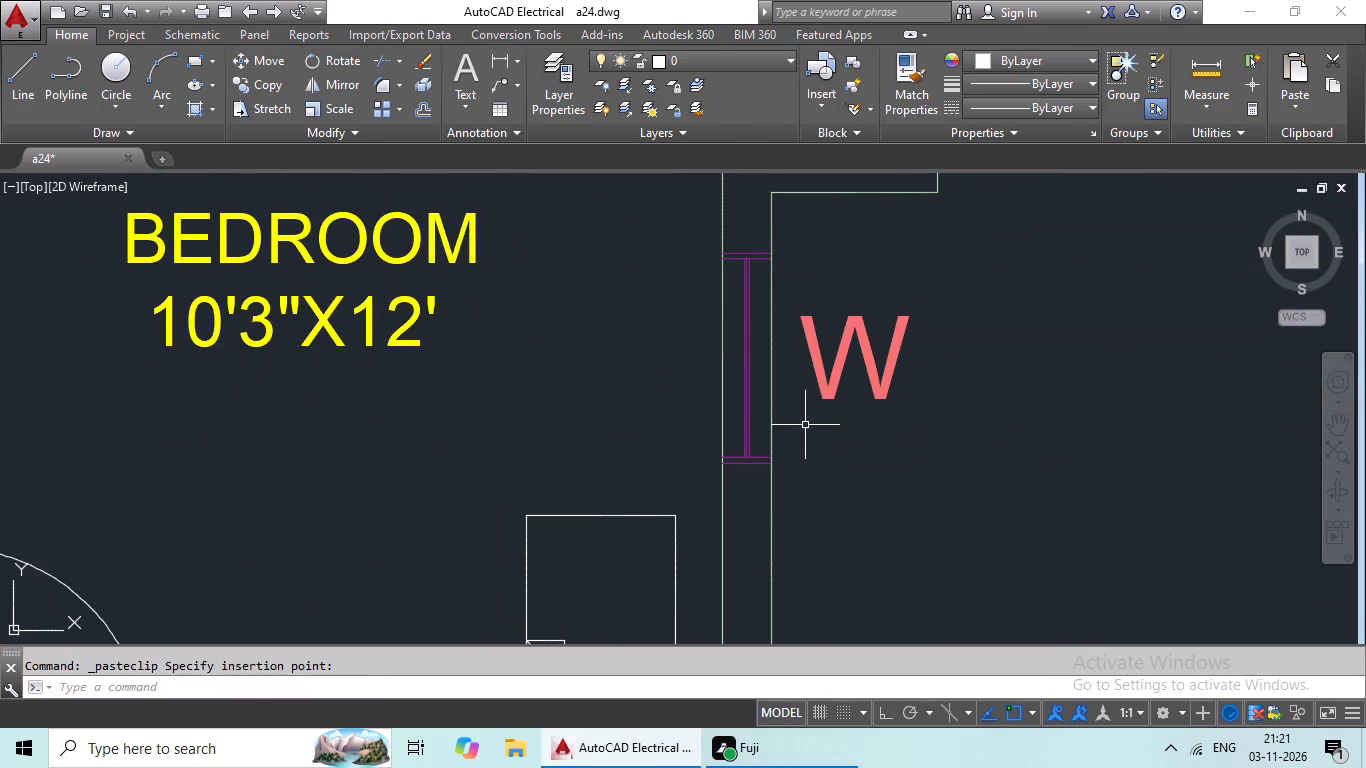
pyautogui.hotkey('ctrl', 'v')
pyautogui.keyDown('ctrl'); pyautogui.scroll(-2, 812, 413); pyautogui.keyUp('ctrl')
pyautogui.moveTo(587, 407); pyautogui.dragTo(600, 405, button='middle')
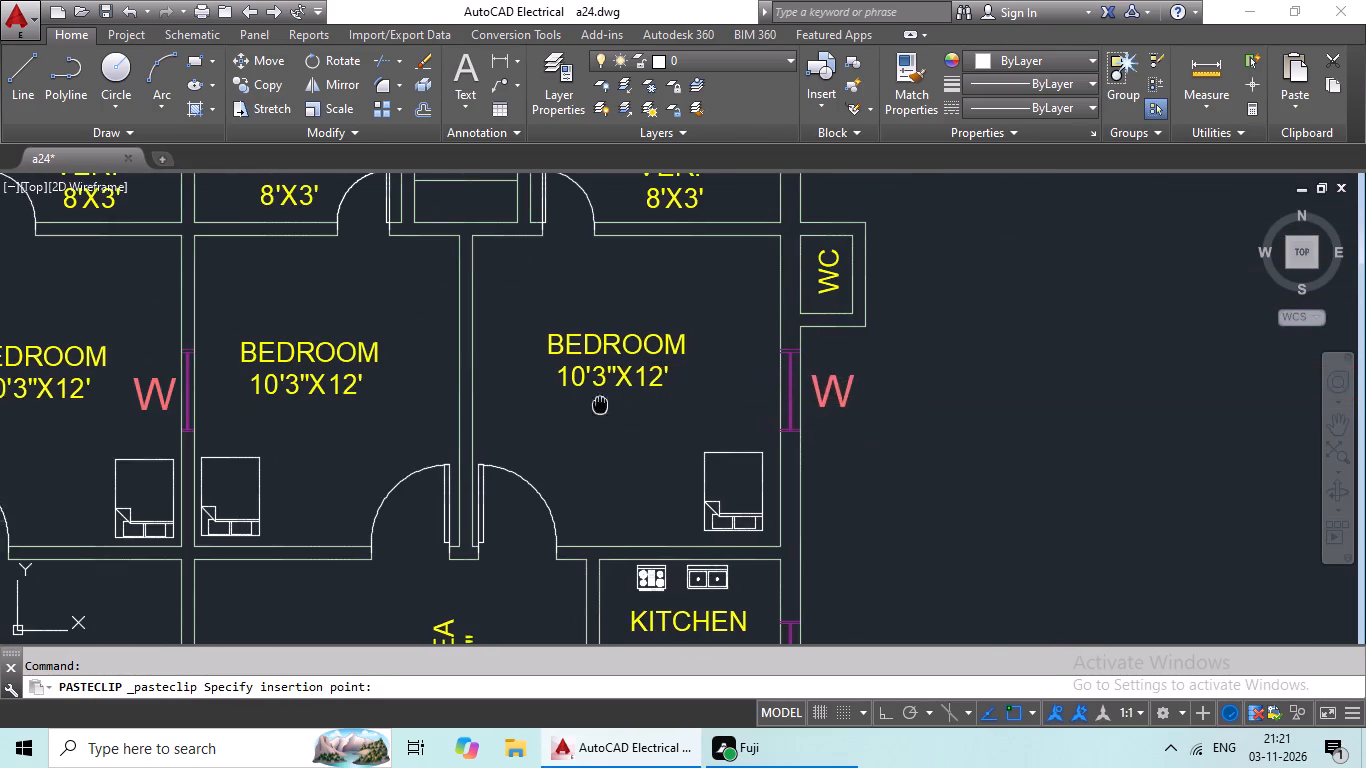
pyautogui.moveTo(600, 405); pyautogui.dragTo(891, 396, button='middle')
pyautogui.moveTo(290, 405); pyautogui.dragTo(751, 385, button='middle')
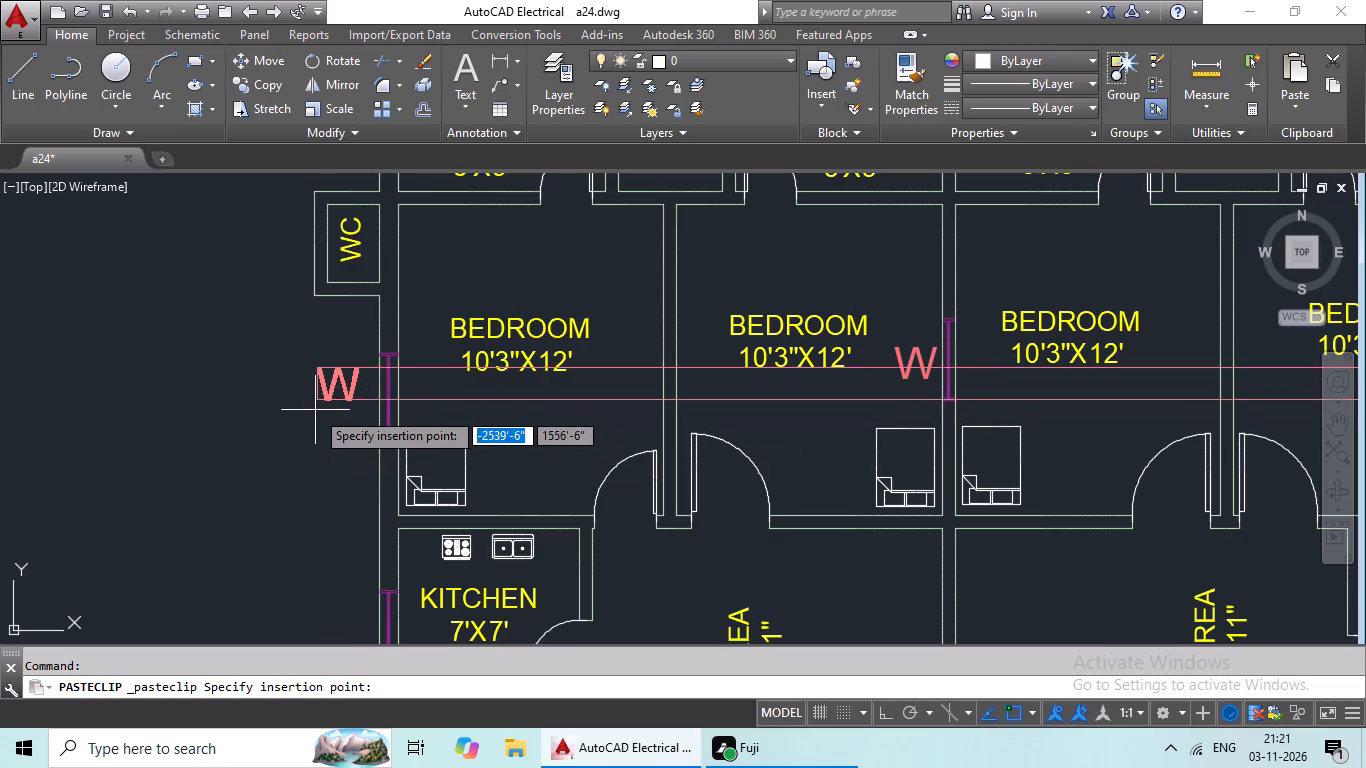
pyautogui.click(322, 426)
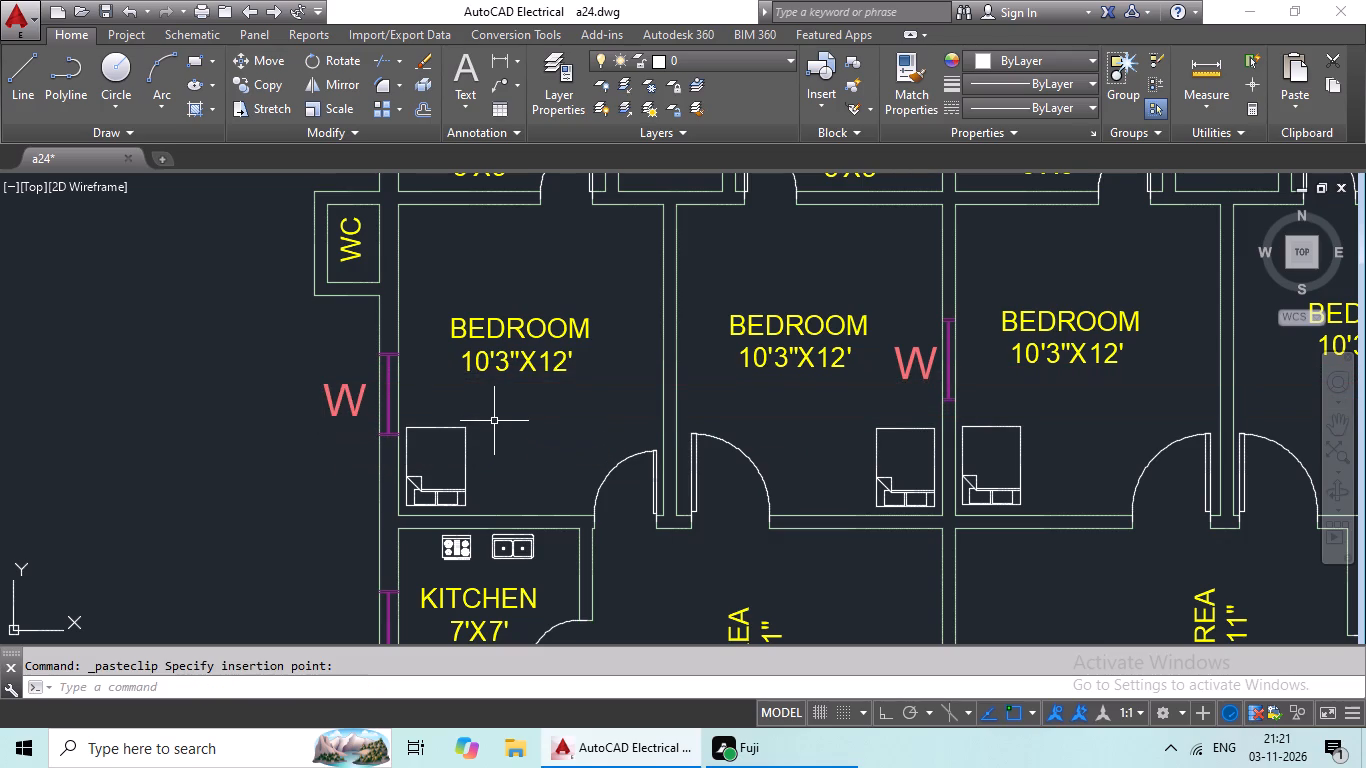
# Paste W labels outside the kitchen windows on the west and east outer walls.
pyautogui.hotkey('ctrl', 'v')
pyautogui.keyDown('ctrl'); pyautogui.scroll(-2, 584, 366); pyautogui.keyUp('ctrl')
pyautogui.moveTo(648, 328); pyautogui.dragTo(662, 244, button='middle')
pyautogui.scroll(1, 512, 387)
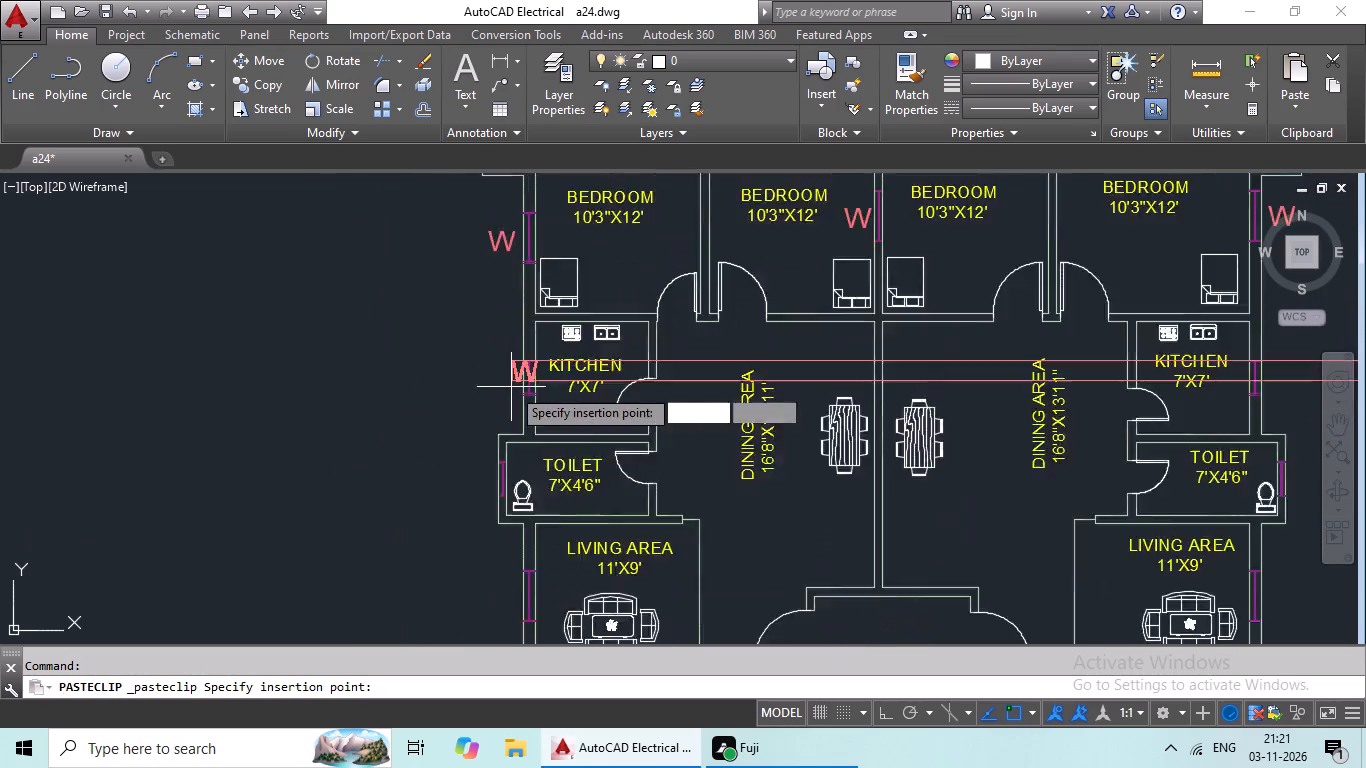
pyautogui.scroll(2, 511, 387)
pyautogui.click(454, 411)
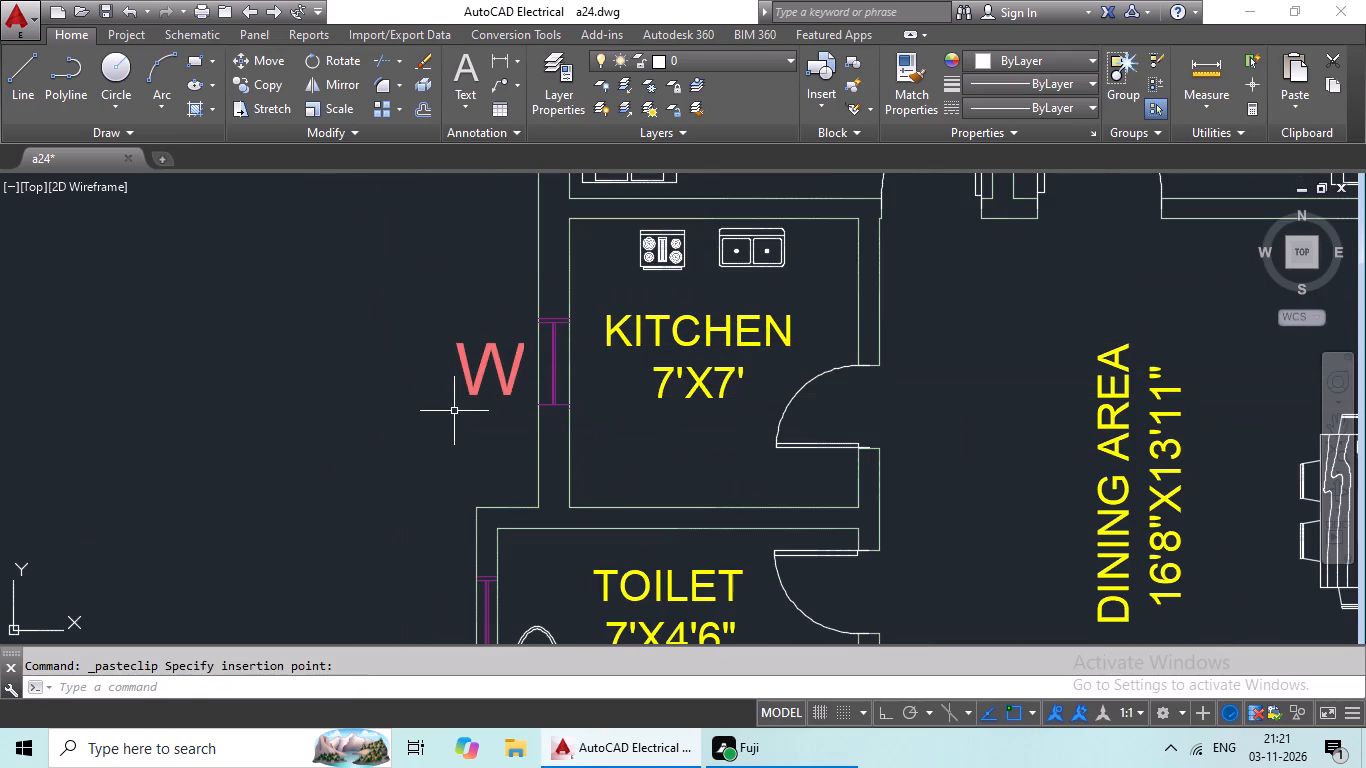
pyautogui.hotkey('ctrl', 'v')
pyautogui.keyDown('ctrl'); pyautogui.scroll(-2, 553, 401); pyautogui.keyUp('ctrl')
pyautogui.moveTo(700, 427); pyautogui.dragTo(228, 444, button='middle')
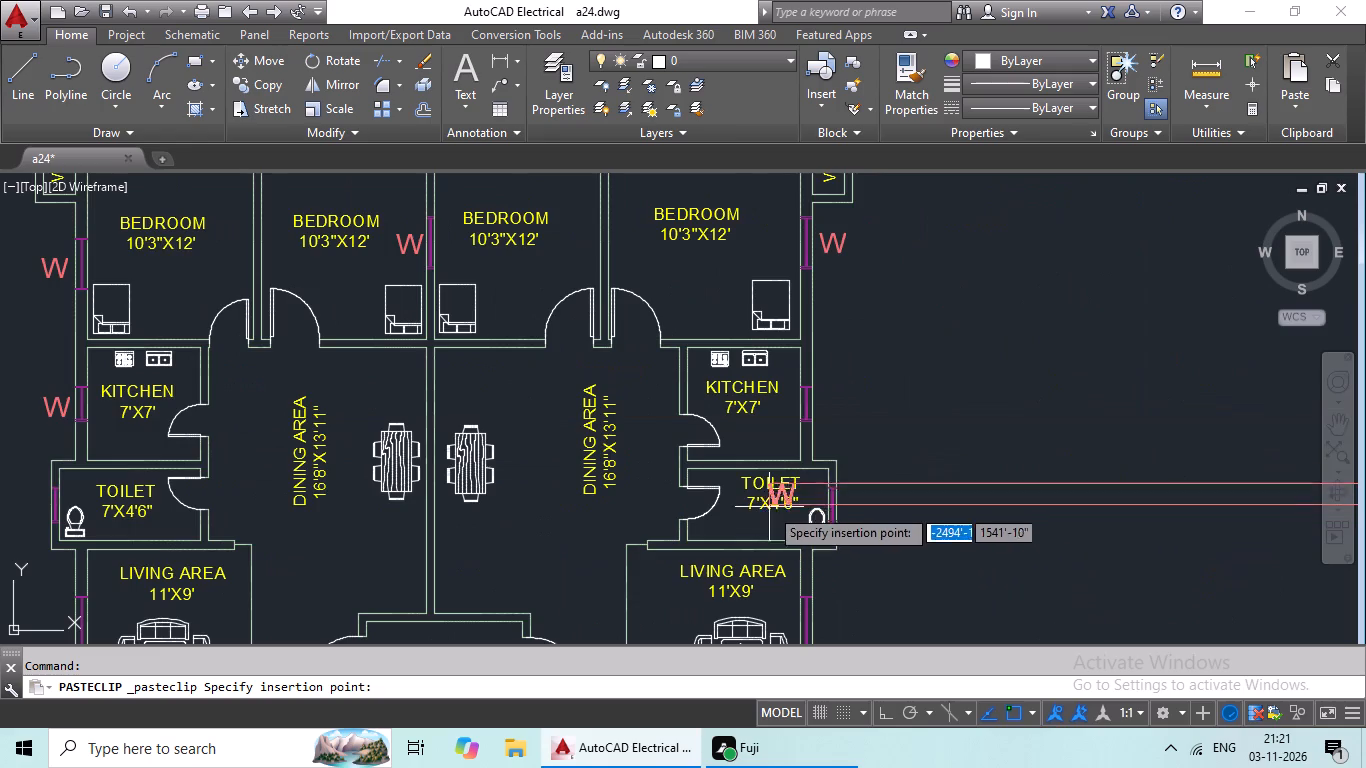
pyautogui.scroll(3, 810, 450)
pyautogui.click(841, 331)
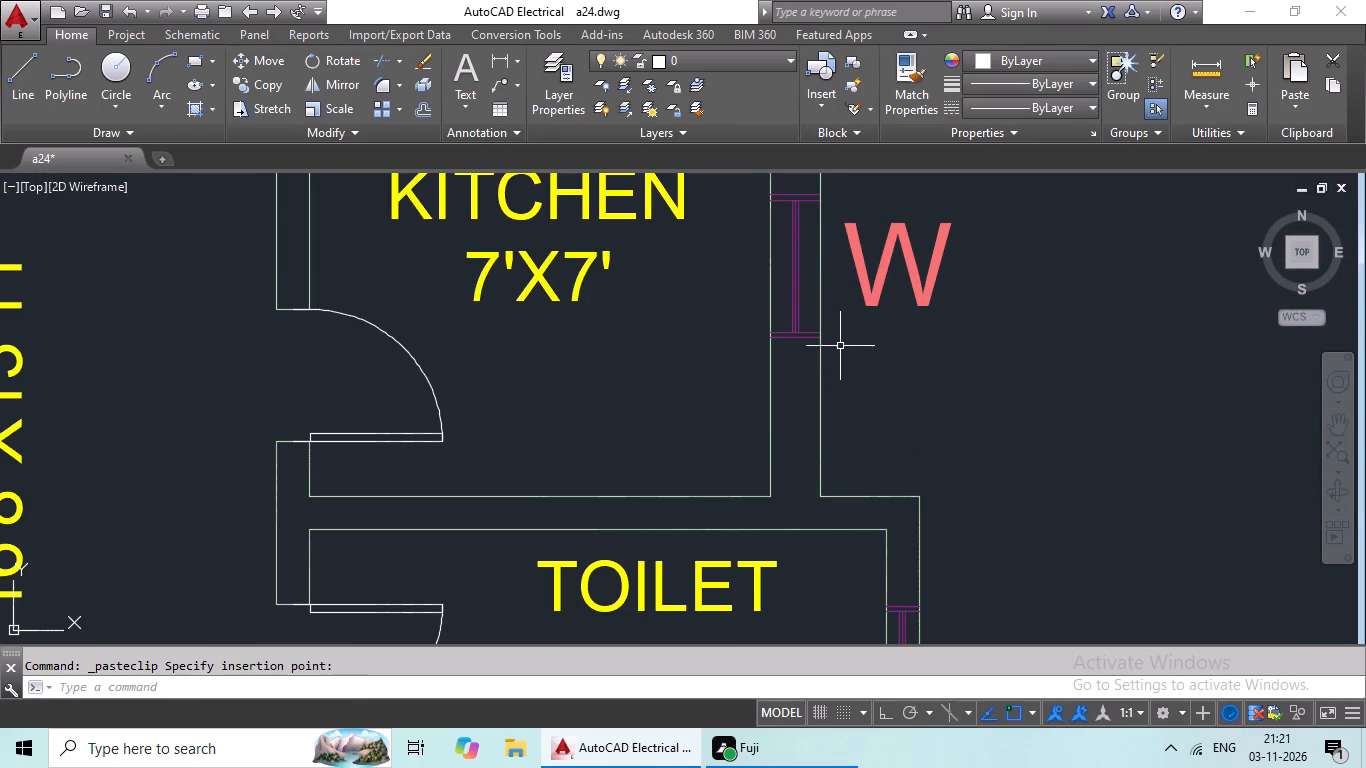
# Paste a W label outside the east living area's window on the outer wall.
pyautogui.hotkey('ctrl', 'v')
pyautogui.keyDown('ctrl'); pyautogui.scroll(-3, 835, 345); pyautogui.keyUp('ctrl')
pyautogui.moveTo(818, 386); pyautogui.dragTo(875, 286, button='middle')
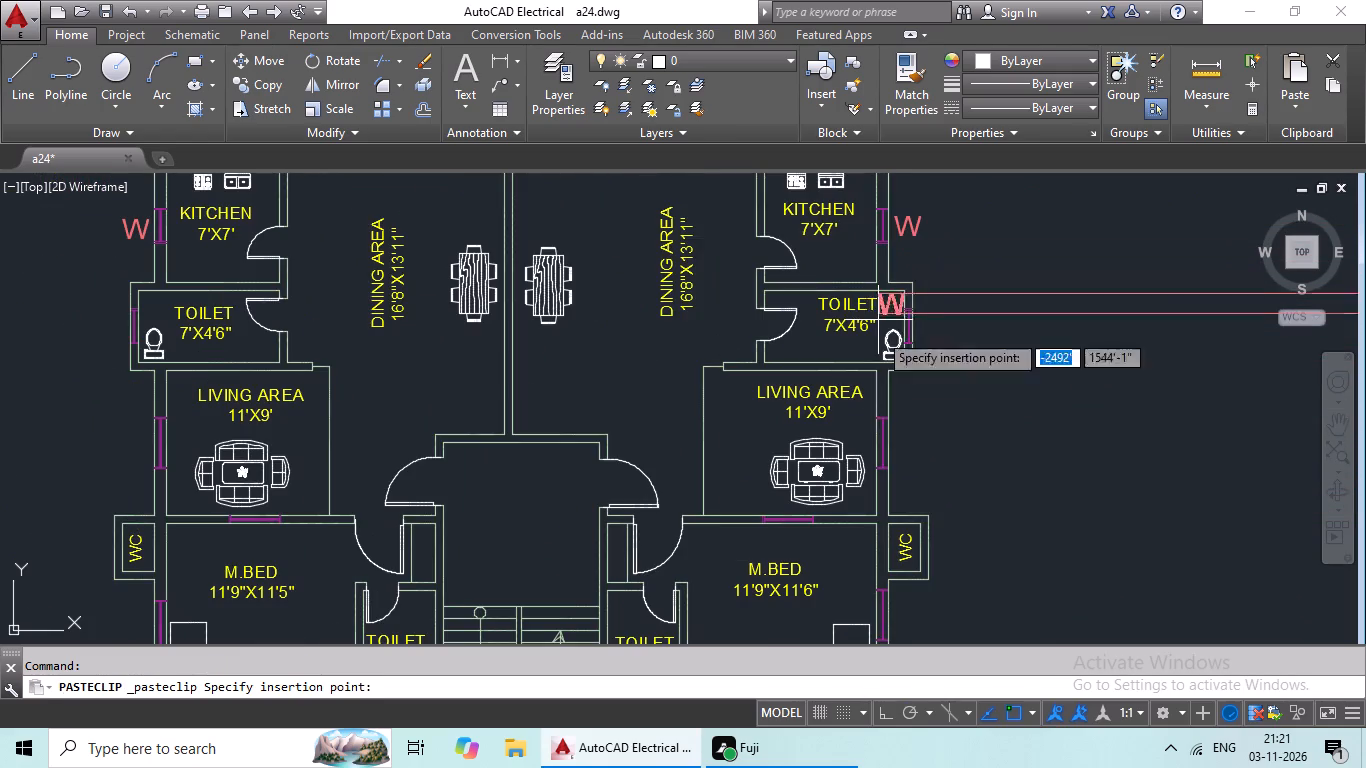
pyautogui.scroll(2, 912, 479)
pyautogui.click(876, 427)
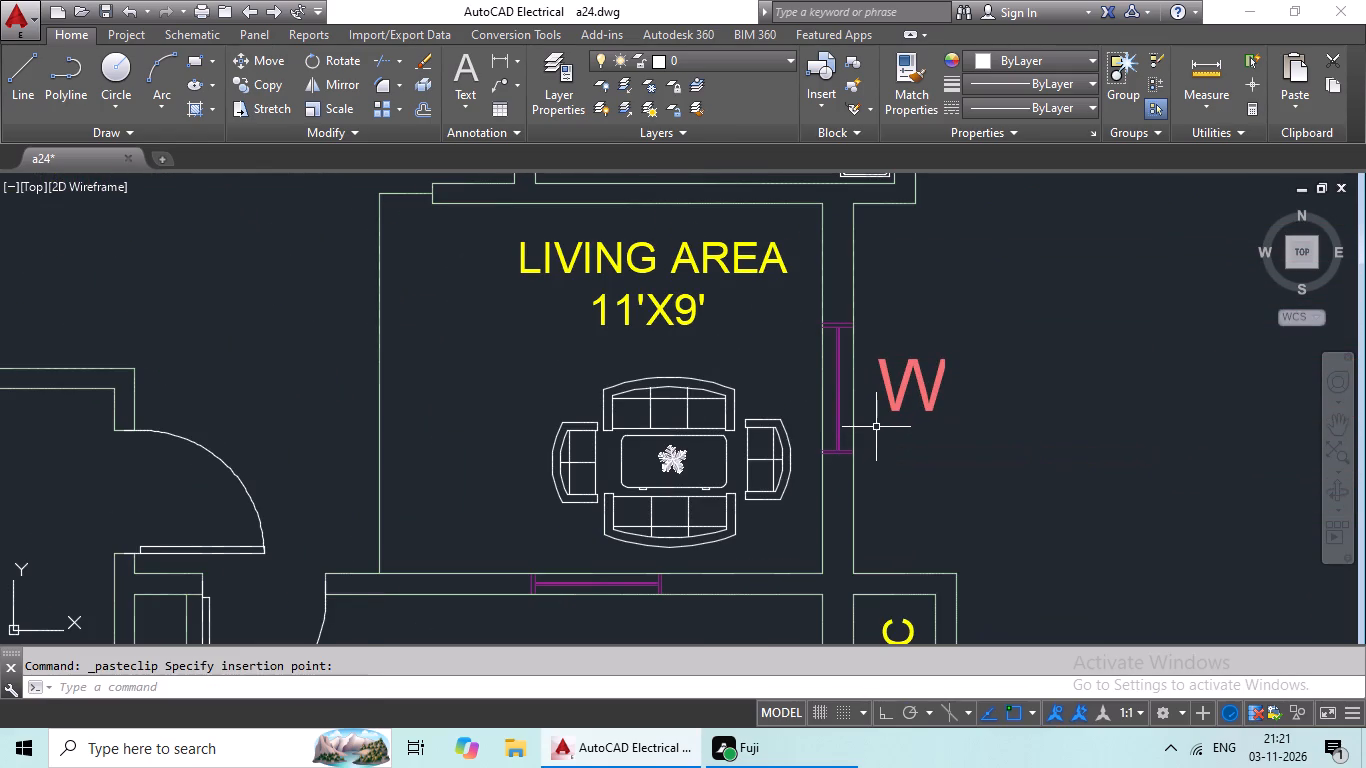
# Paste W labels inside both M.BED rooms, just below the windows they share with the living areas, east room first.
pyautogui.hotkey('ctrl', 'v')
pyautogui.keyDown('ctrl'); pyautogui.scroll(-2, 870, 425); pyautogui.keyUp('ctrl')
pyautogui.moveTo(849, 420); pyautogui.dragTo(851, 354, button='middle')
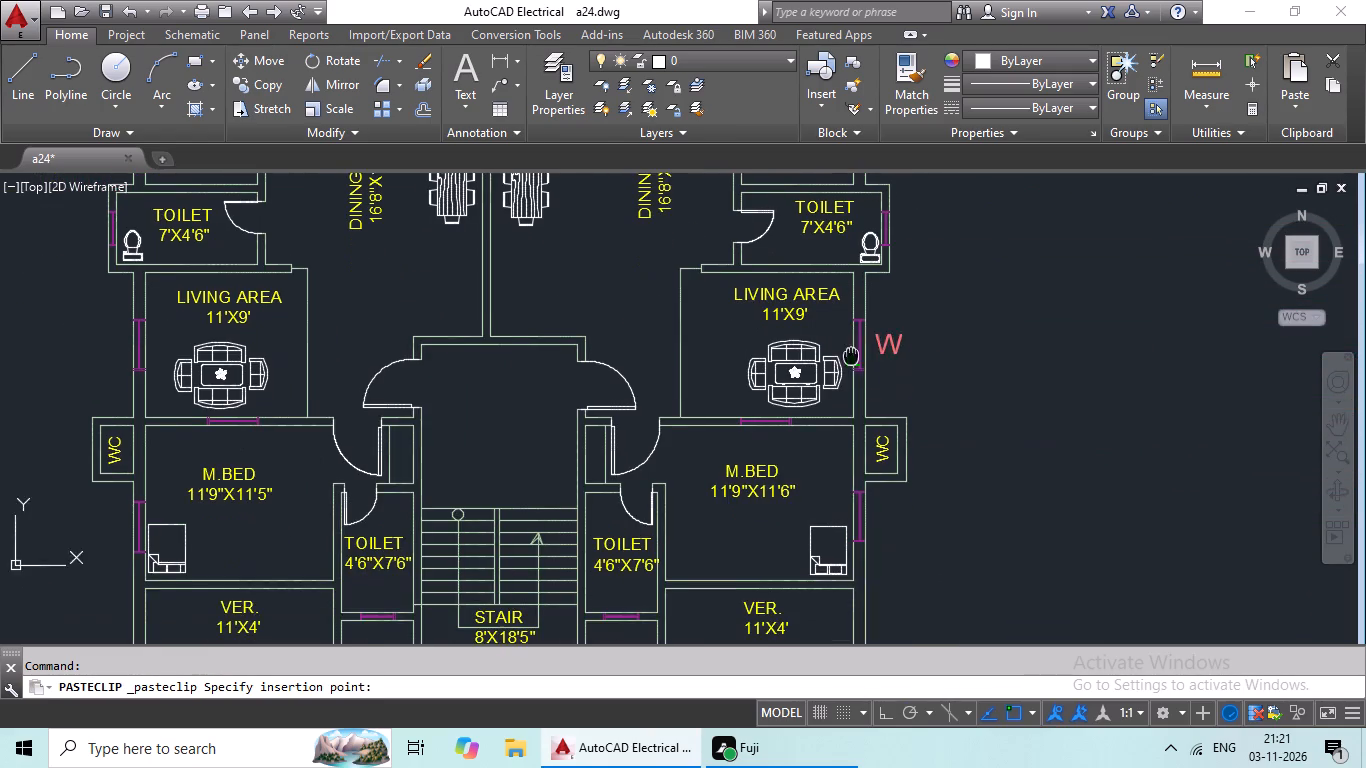
pyautogui.scroll(4, 763, 472)
pyautogui.scroll(-2, 737, 413)
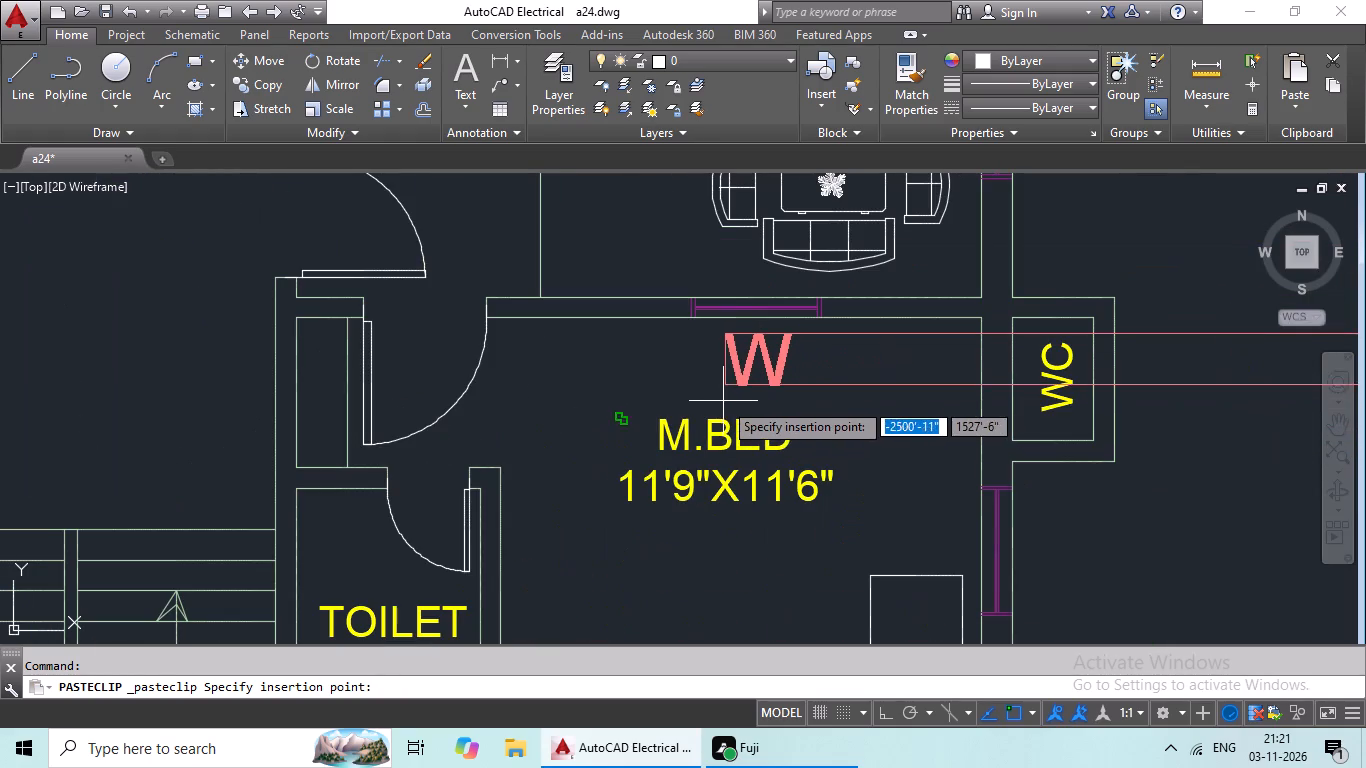
pyautogui.click(717, 396)
pyautogui.hotkey('ctrl', 'v')
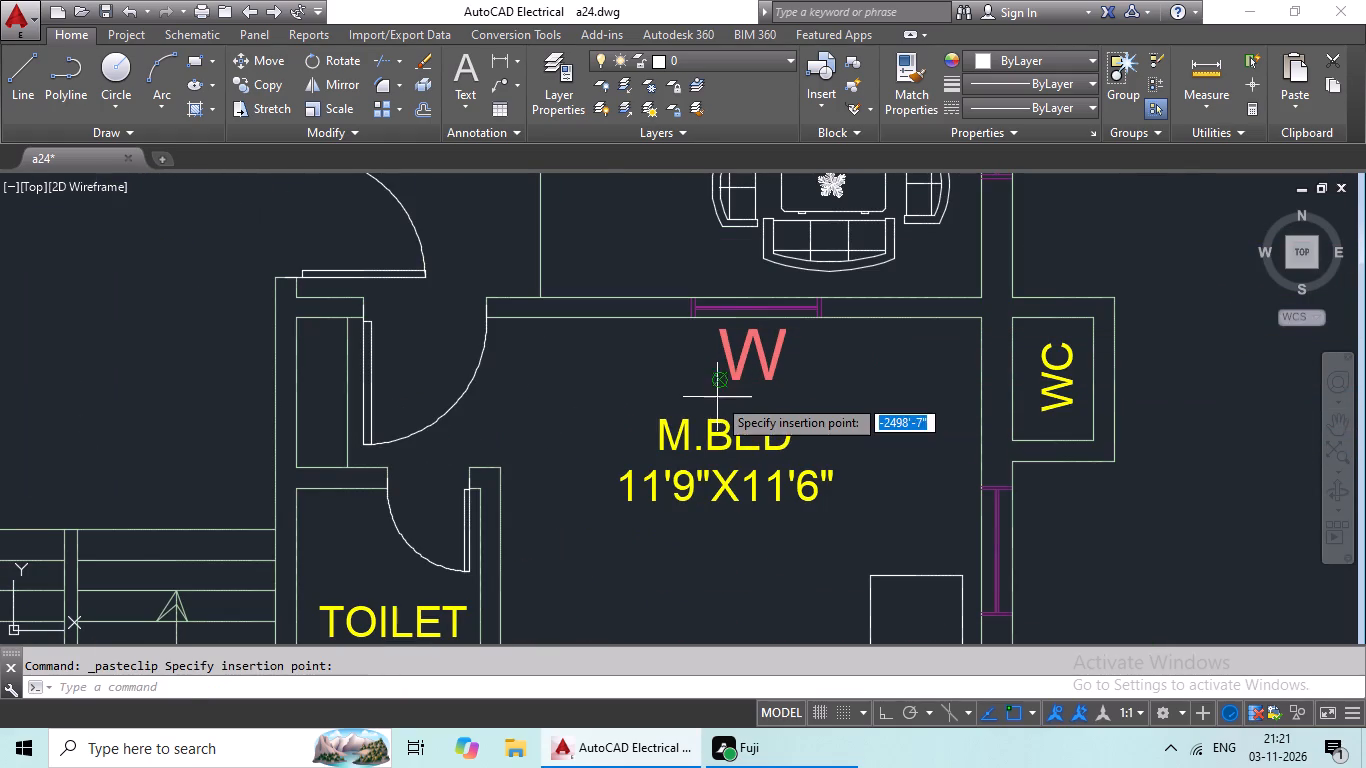
pyautogui.keyDown('ctrl'); pyautogui.scroll(-2, 717, 397); pyautogui.keyUp('ctrl')
pyautogui.moveTo(505, 417); pyautogui.dragTo(785, 443, button='middle')
pyautogui.scroll(3, 486, 424)
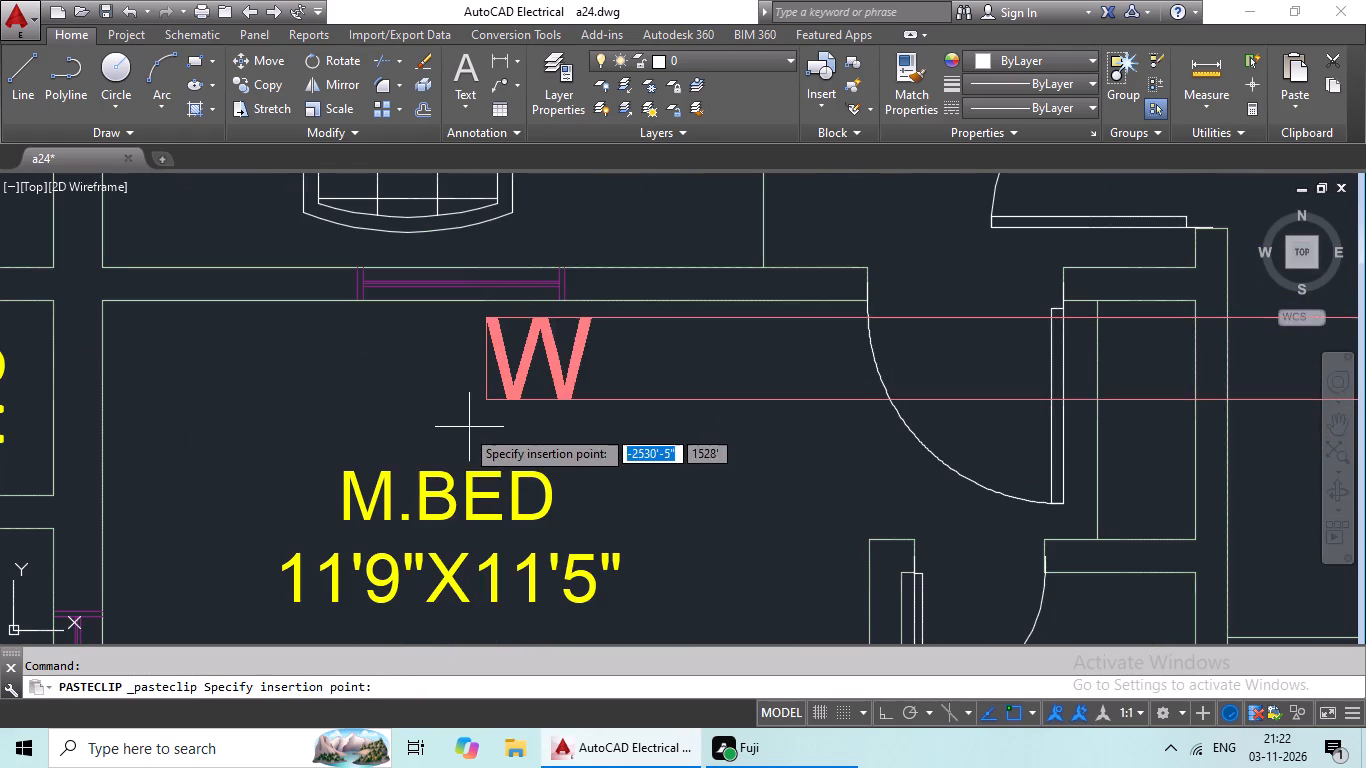
pyautogui.click(404, 425)
# Paste a W label outside the west living area's window on the outer wall.
pyautogui.hotkey('ctrl', 'c')
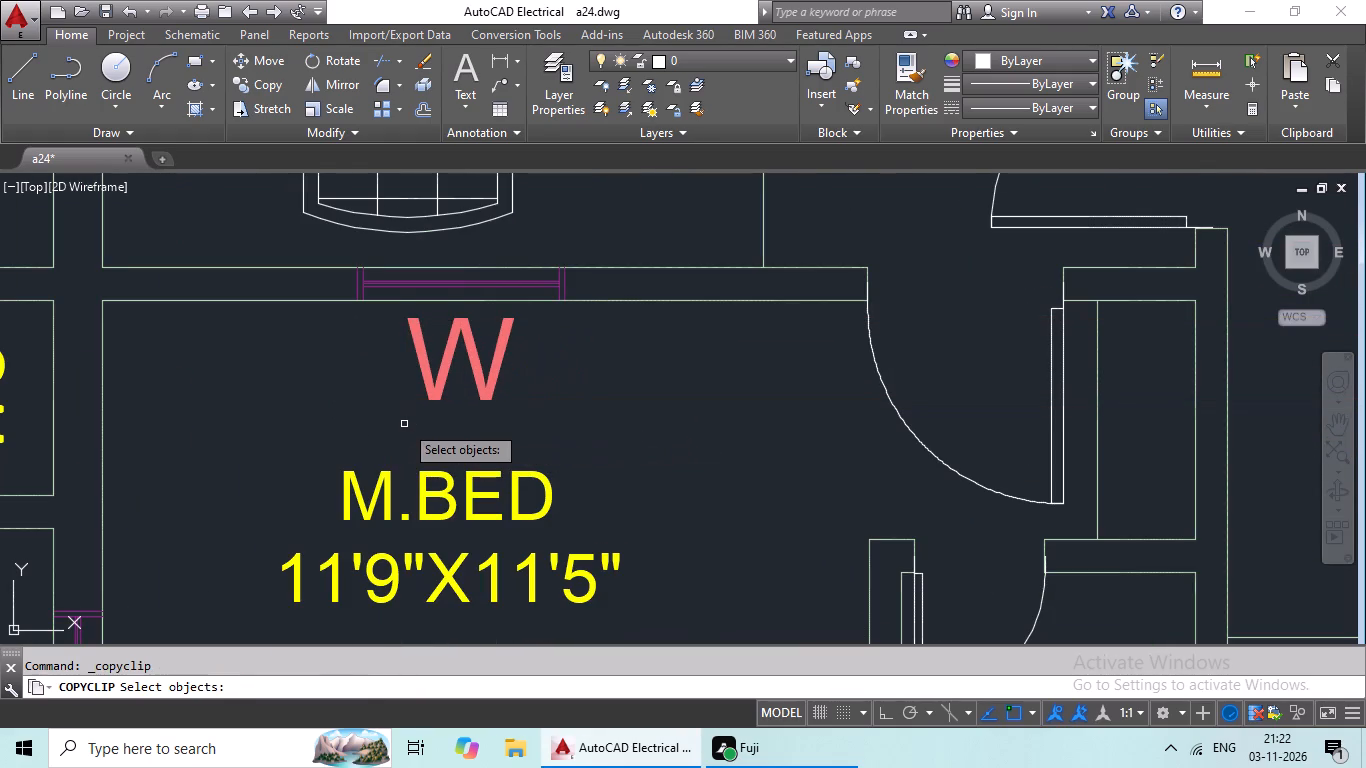
pyautogui.hotkey('ctrl', 'v')
pyautogui.keyDown('ctrl'); pyautogui.scroll(-2, 419, 417); pyautogui.keyUp('ctrl')
pyautogui.moveTo(185, 276); pyautogui.dragTo(199, 350, button='middle')
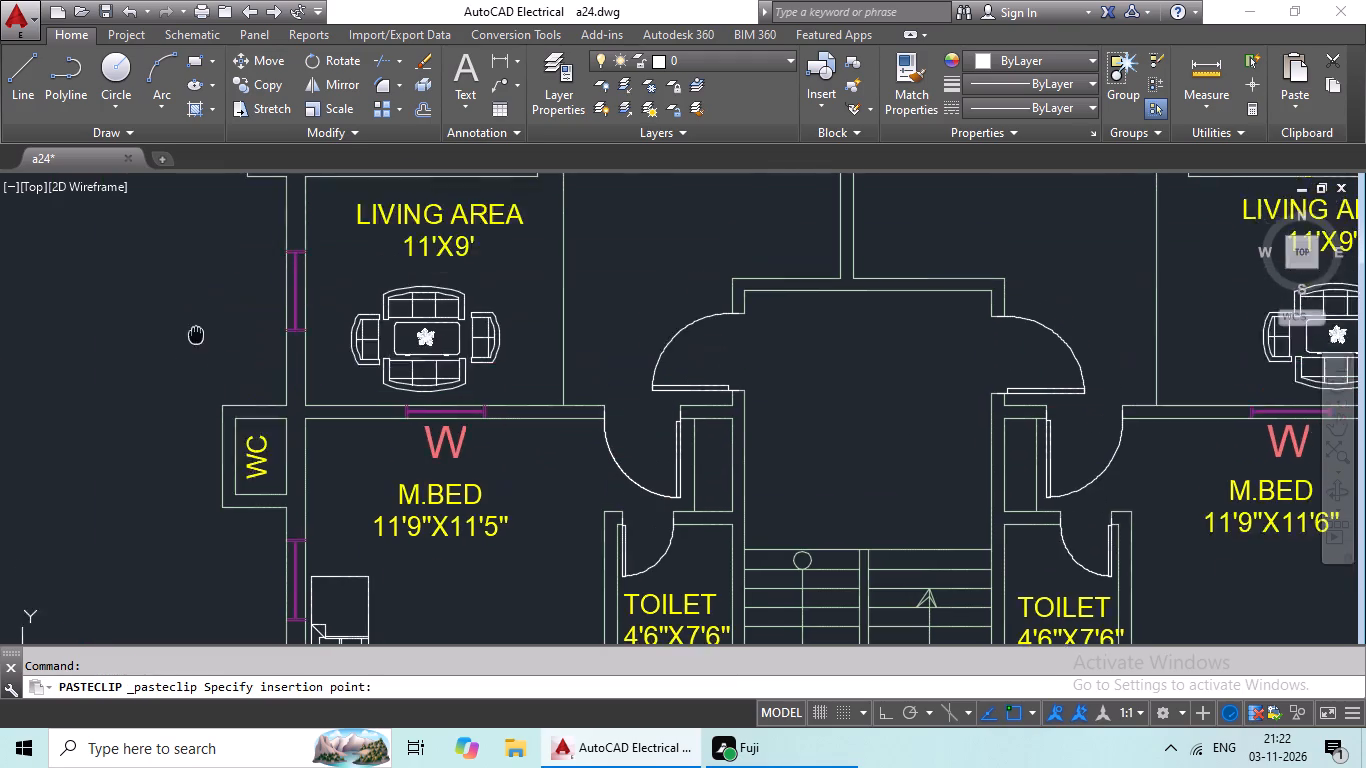
pyautogui.moveTo(199, 350); pyautogui.dragTo(212, 387, button='middle')
pyautogui.click(248, 383)
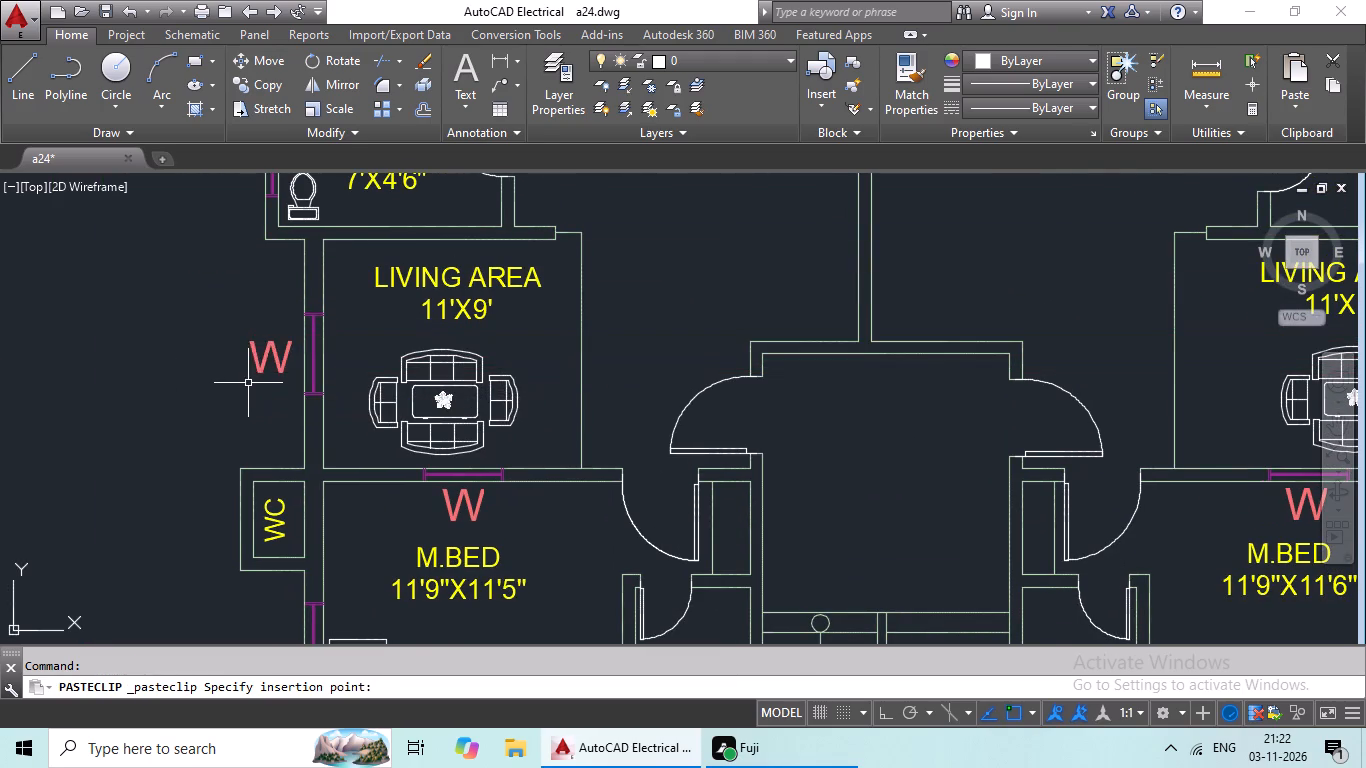
# Paste a W label outside the west M.BED's outer-wall window, south of the WC projection.
pyautogui.scroll(-1, 362, 368)
pyautogui.moveTo(363, 368); pyautogui.dragTo(352, 420, button='middle')
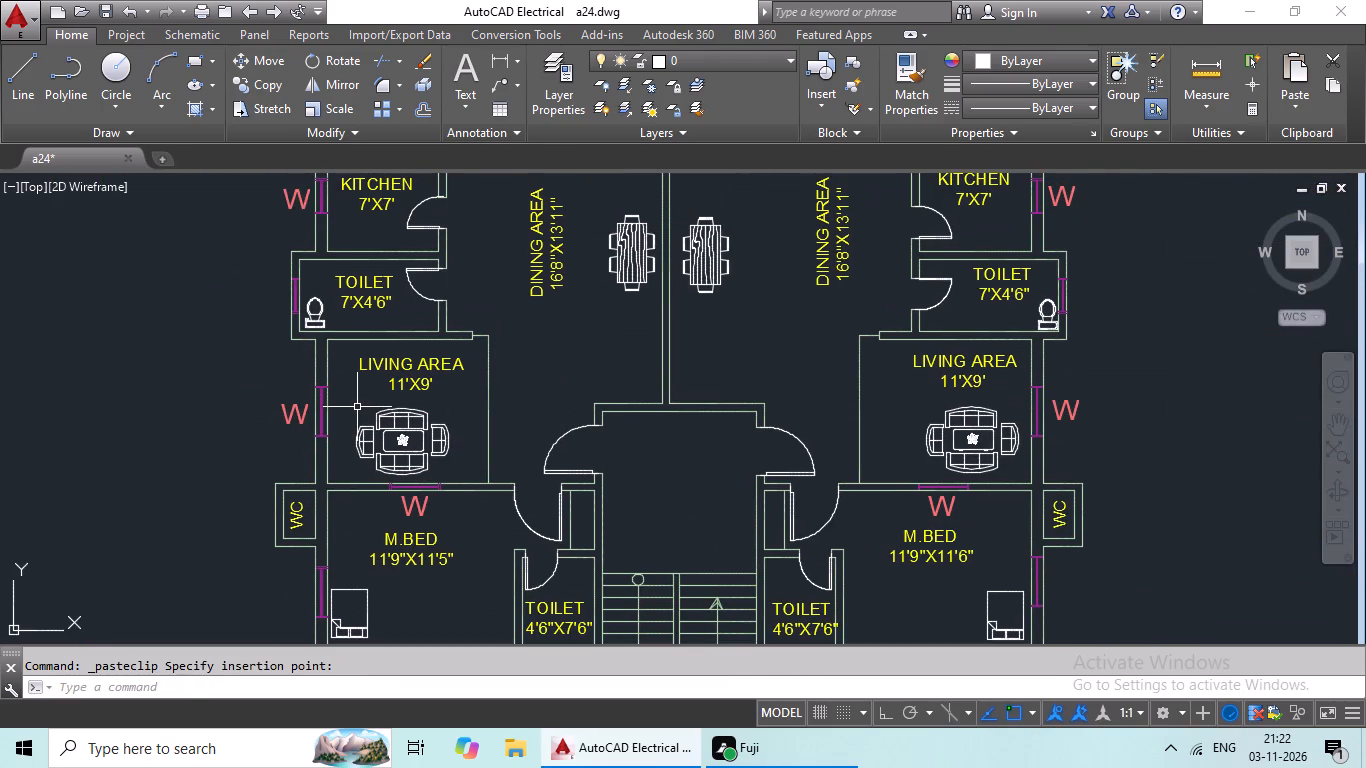
pyautogui.hotkey('ctrl', 'v')
pyautogui.keyDown('ctrl'); pyautogui.scroll(-1, 404, 382); pyautogui.keyUp('ctrl')
pyautogui.moveTo(463, 427); pyautogui.dragTo(504, 394, button='middle')
pyautogui.moveTo(507, 392); pyautogui.dragTo(518, 386, button='middle')
pyautogui.scroll(3, 348, 488)
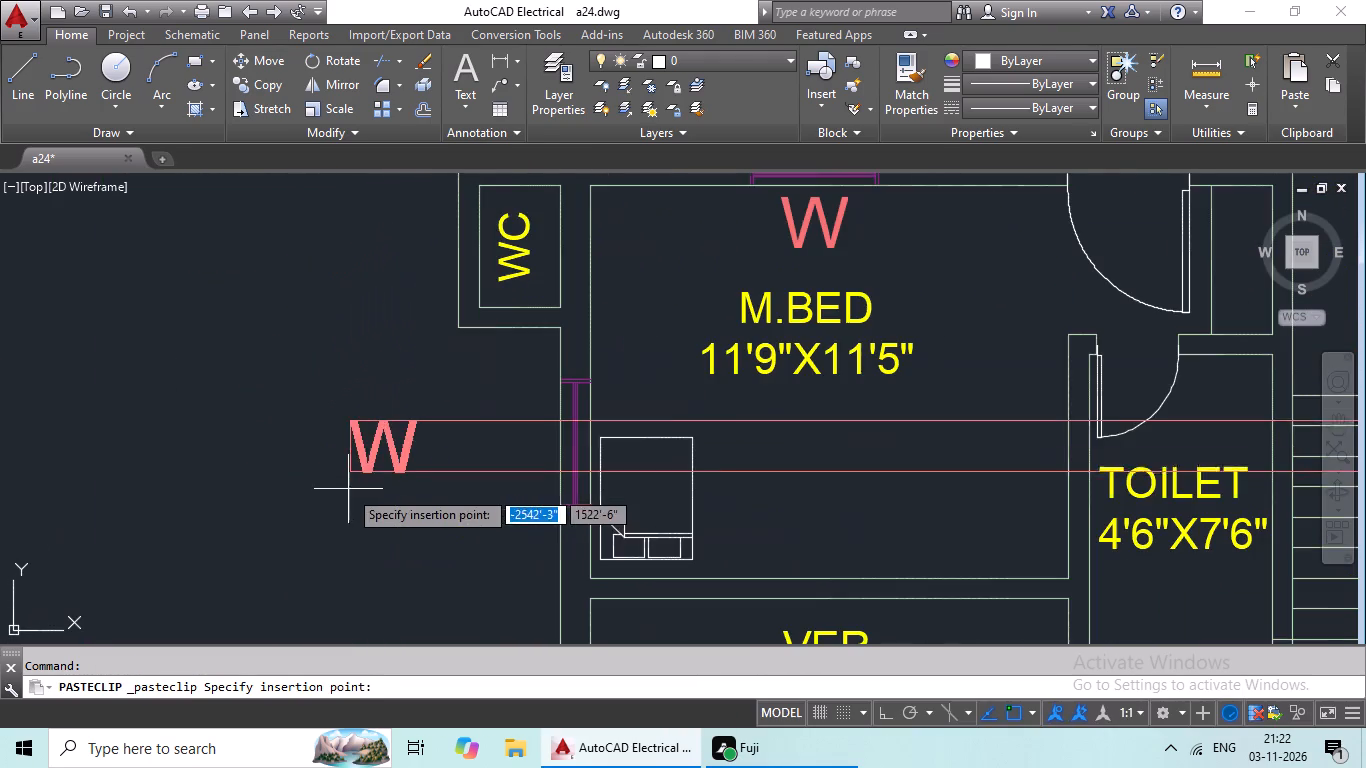
pyautogui.scroll(1, 417, 506)
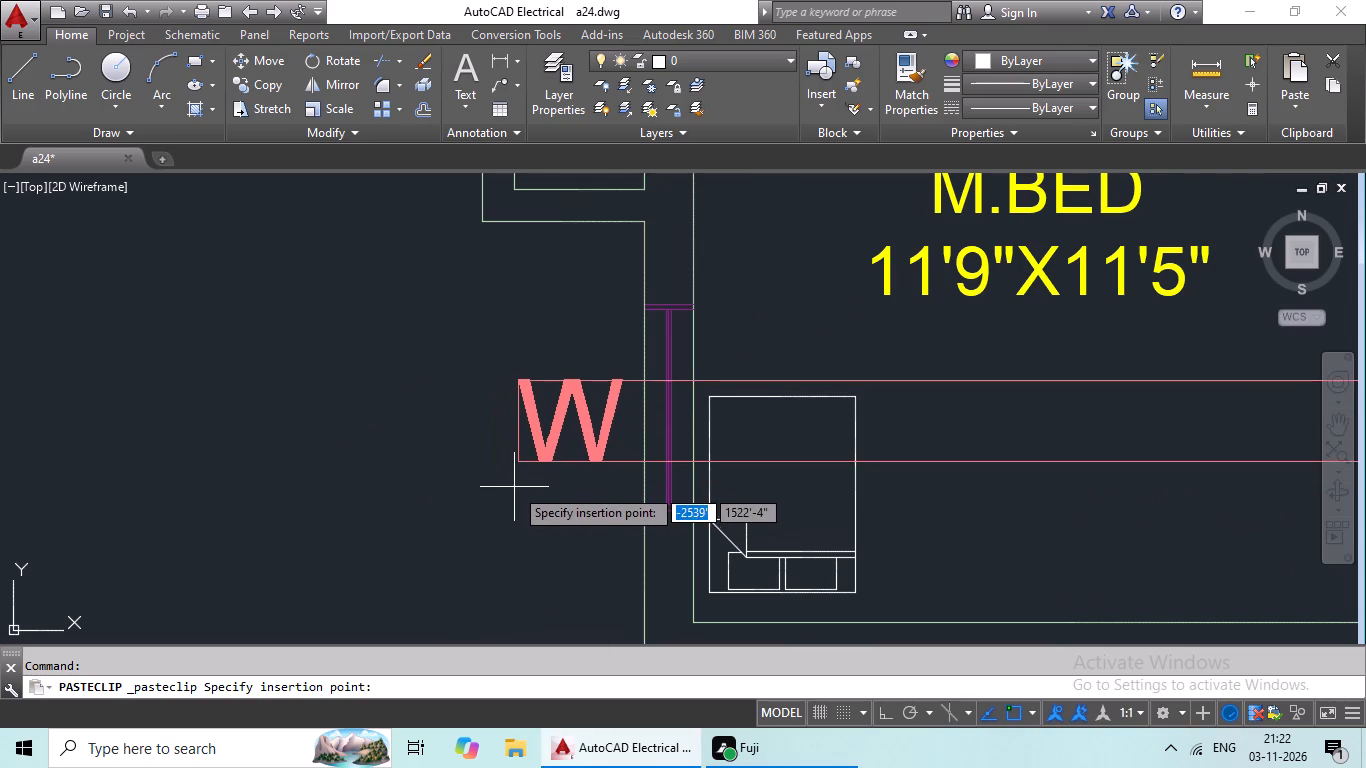
pyautogui.click(517, 481)
# Paste W labels just below the south wall windows of the west VER. and the stair.
pyautogui.hotkey('ctrl', 'v')
pyautogui.keyDown('ctrl'); pyautogui.scroll(-2, 545, 436); pyautogui.keyUp('ctrl')
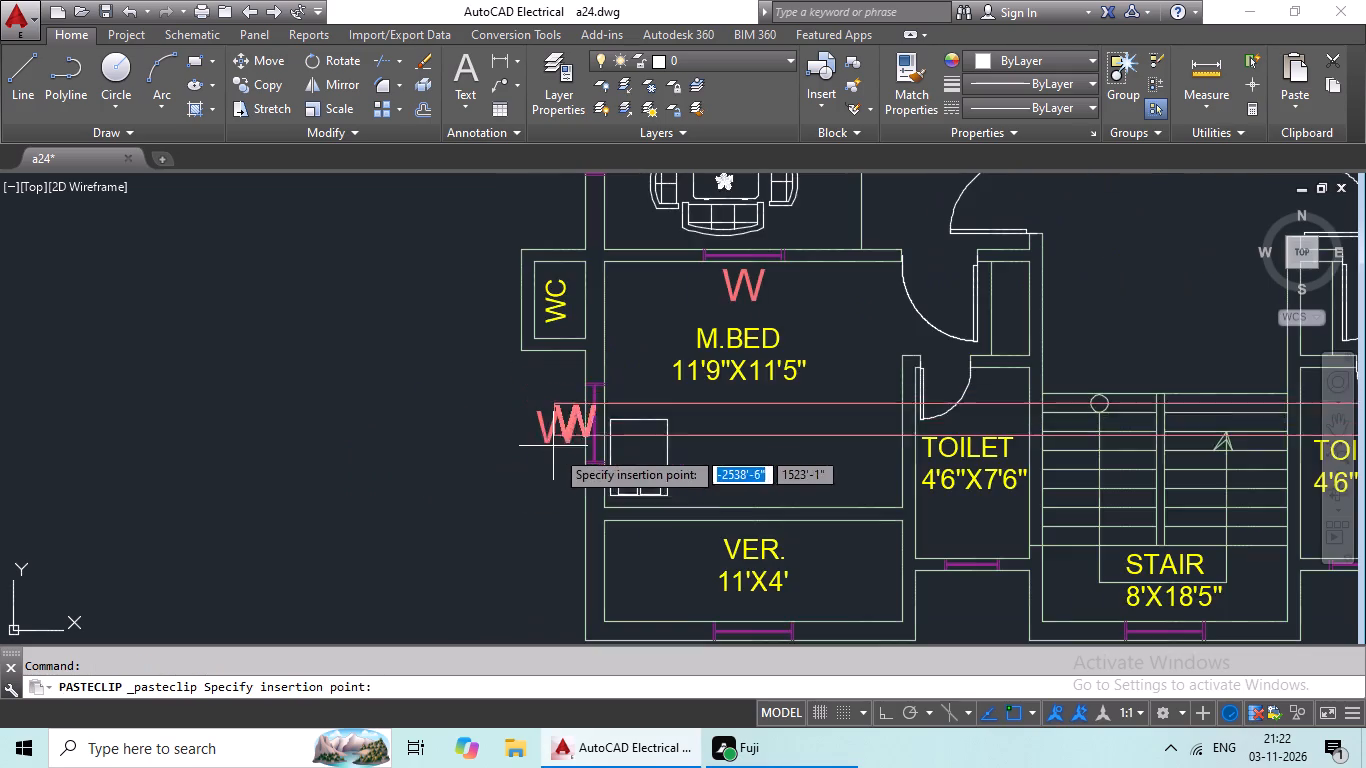
pyautogui.moveTo(591, 453); pyautogui.dragTo(519, 348, button='middle')
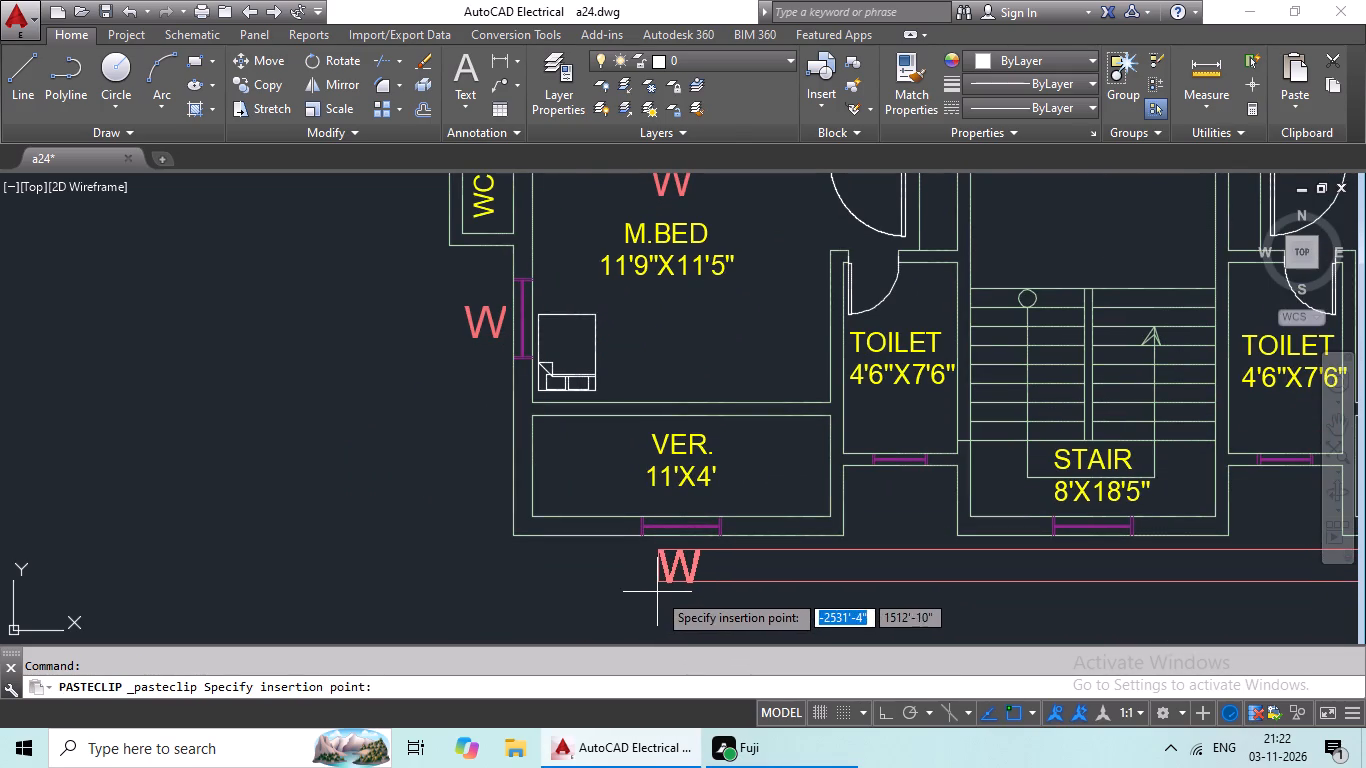
pyautogui.click(657, 592)
pyautogui.hotkey('ctrl', 'v')
pyautogui.keyDown('ctrl'); pyautogui.scroll(-1, 684, 580); pyautogui.keyUp('ctrl')
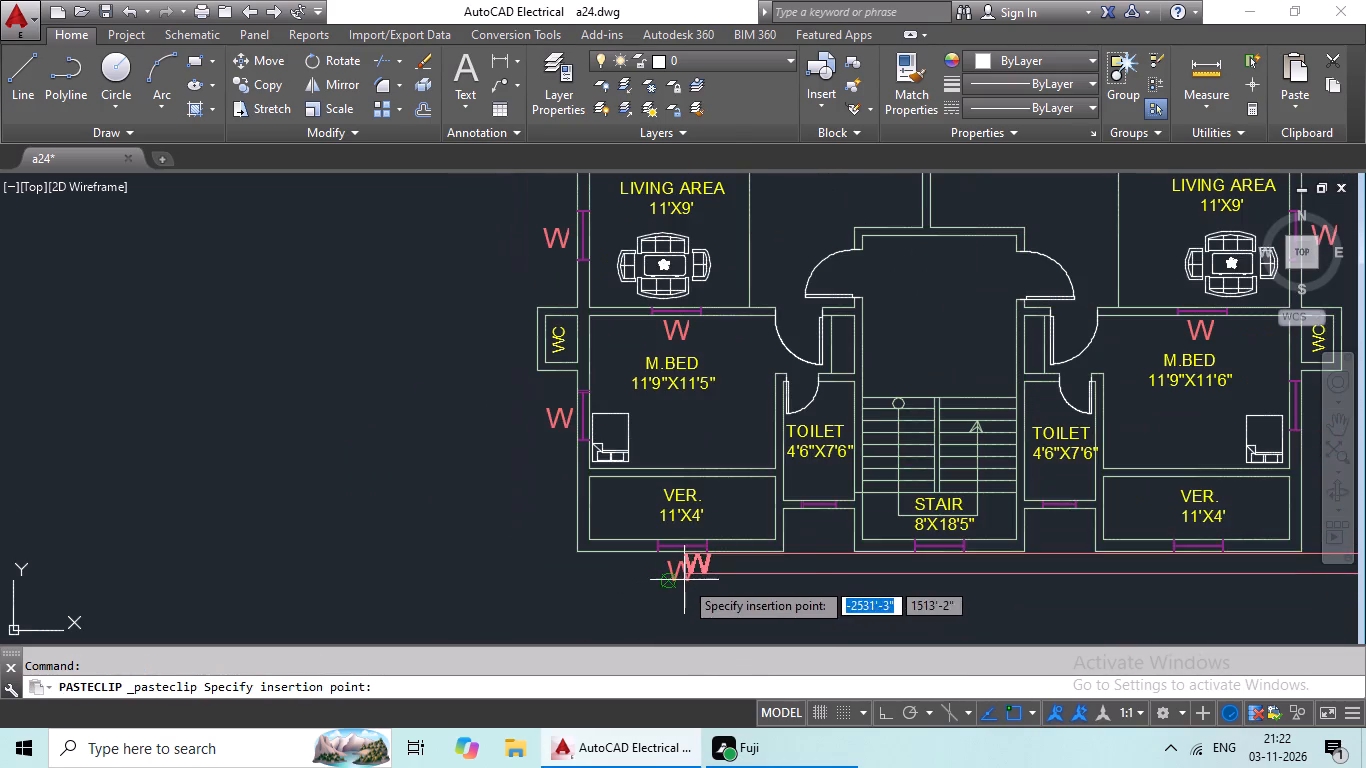
pyautogui.moveTo(460, 474); pyautogui.dragTo(439, 470, button='middle')
pyautogui.moveTo(748, 534); pyautogui.dragTo(407, 397, button='middle')
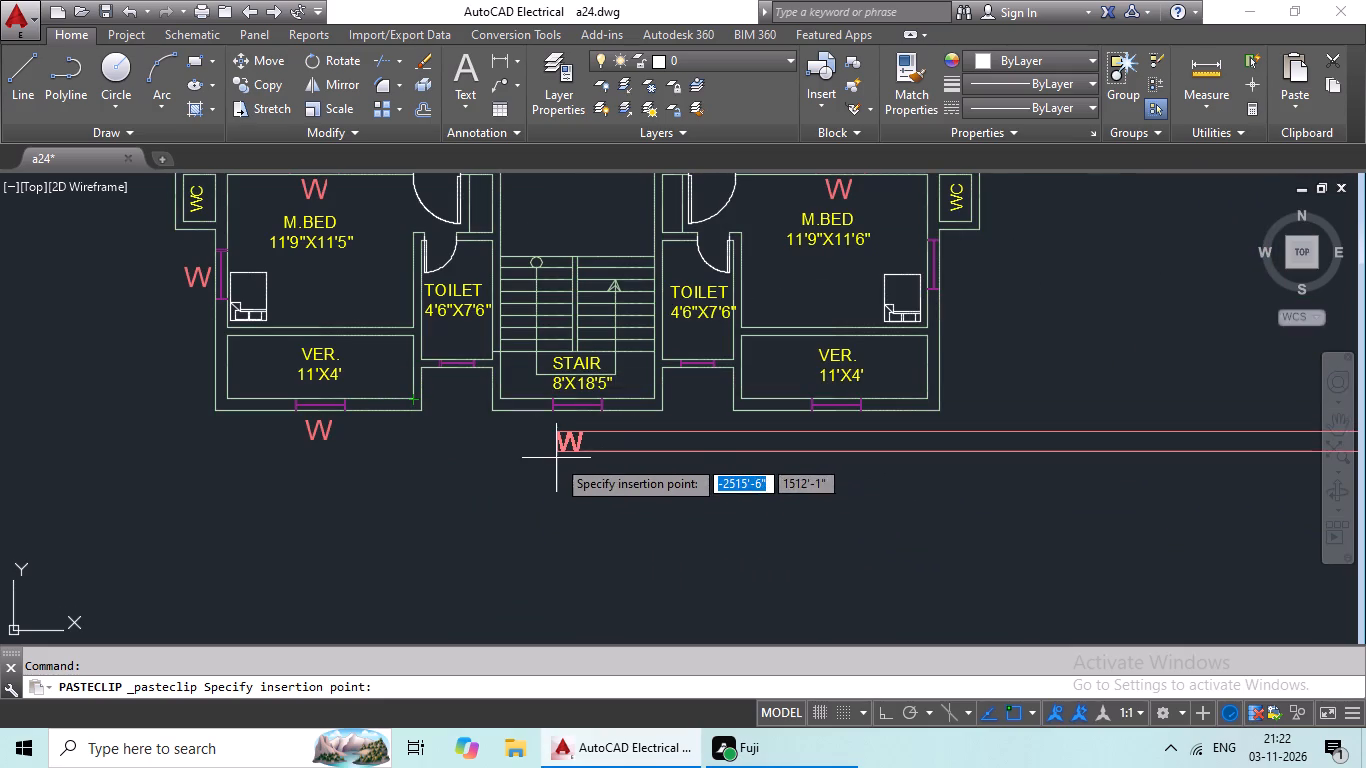
pyautogui.scroll(3, 561, 450)
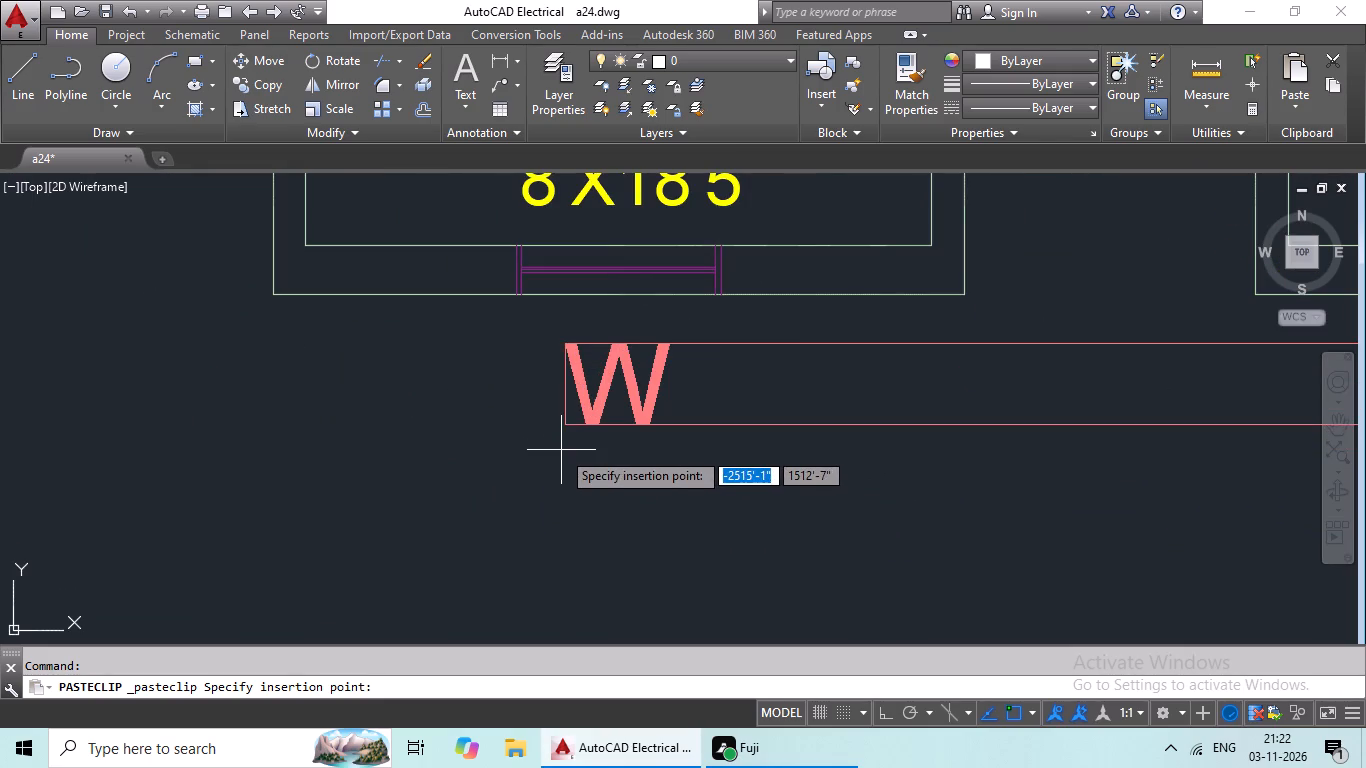
pyautogui.click(561, 439)
# Paste a W label just below the south wall window of the east VER.
pyautogui.hotkey('ctrl', 'v')
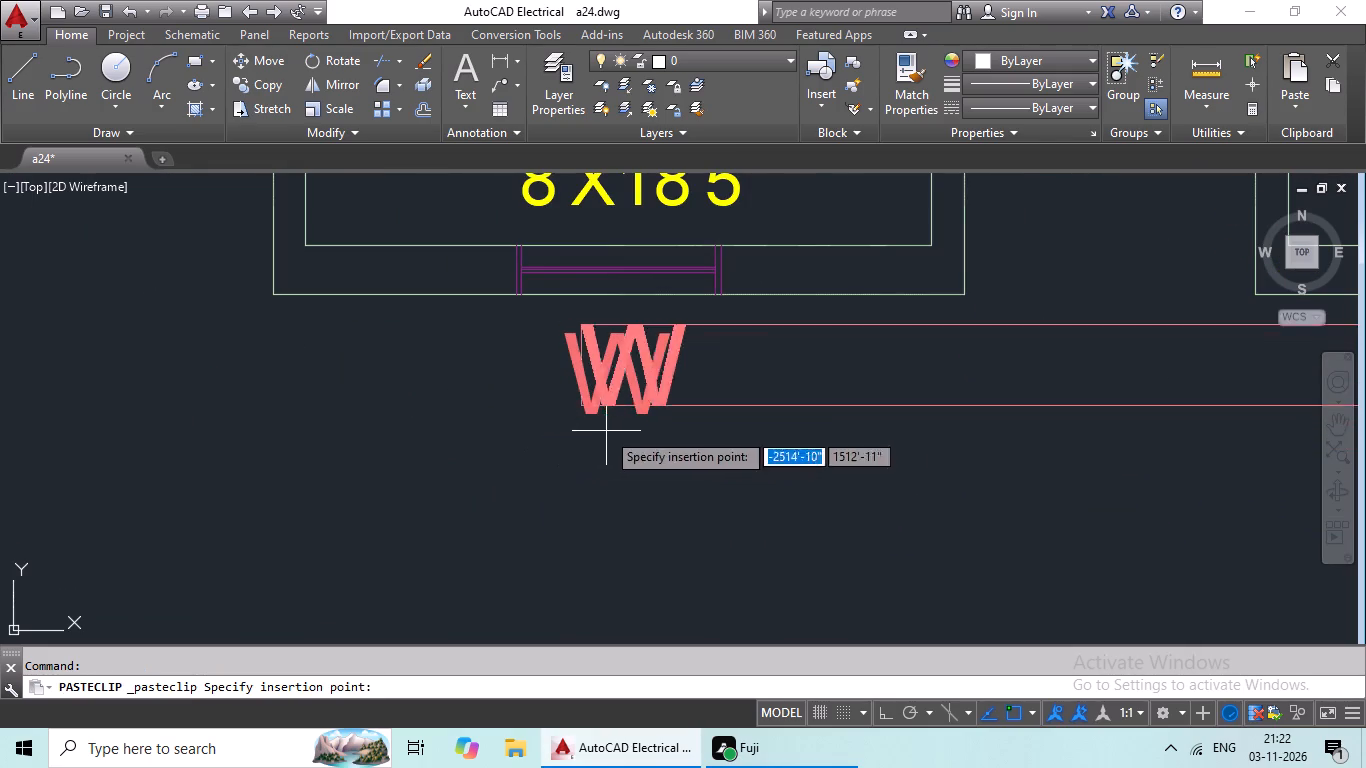
pyautogui.keyDown('ctrl'); pyautogui.scroll(-1, 633, 430); pyautogui.keyUp('ctrl')
pyautogui.moveTo(739, 440); pyautogui.dragTo(435, 505, button='middle')
pyautogui.scroll(-1, 617, 476)
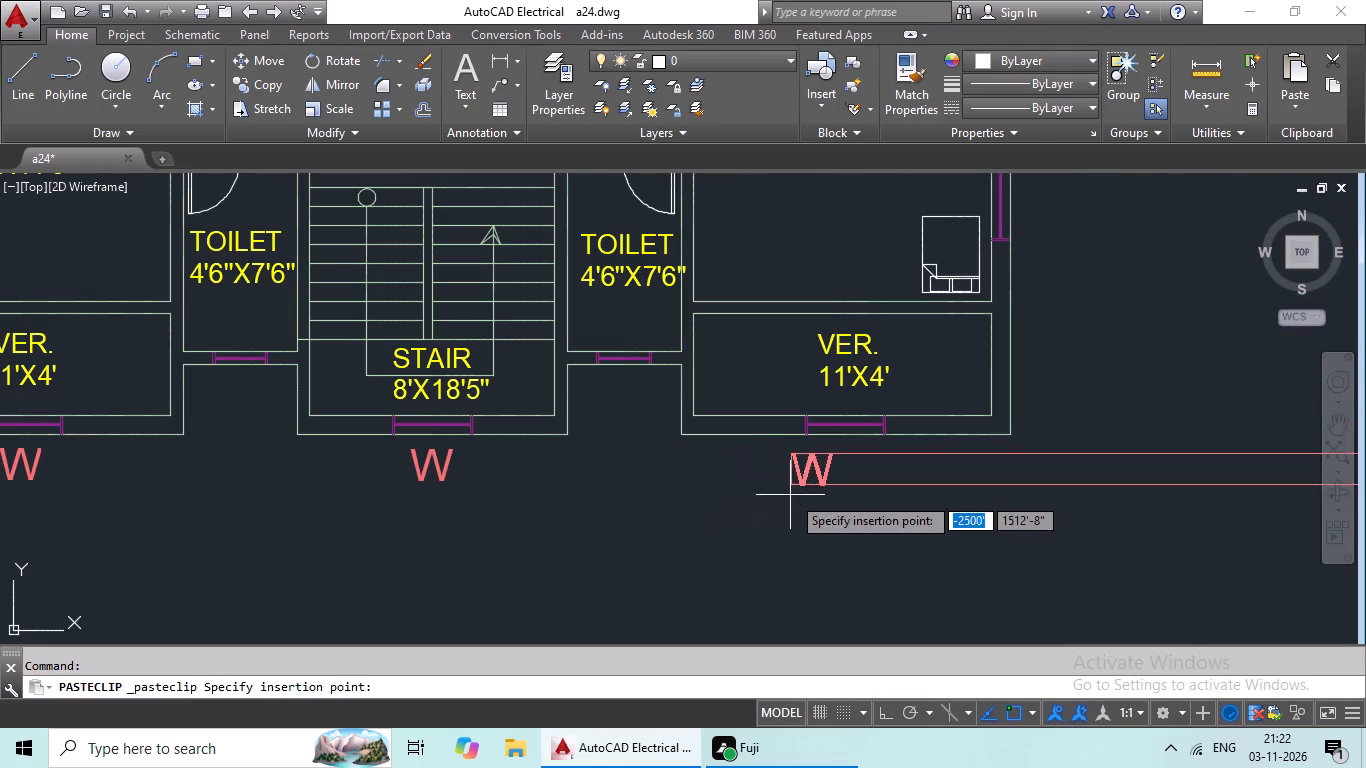
pyautogui.click(825, 493)
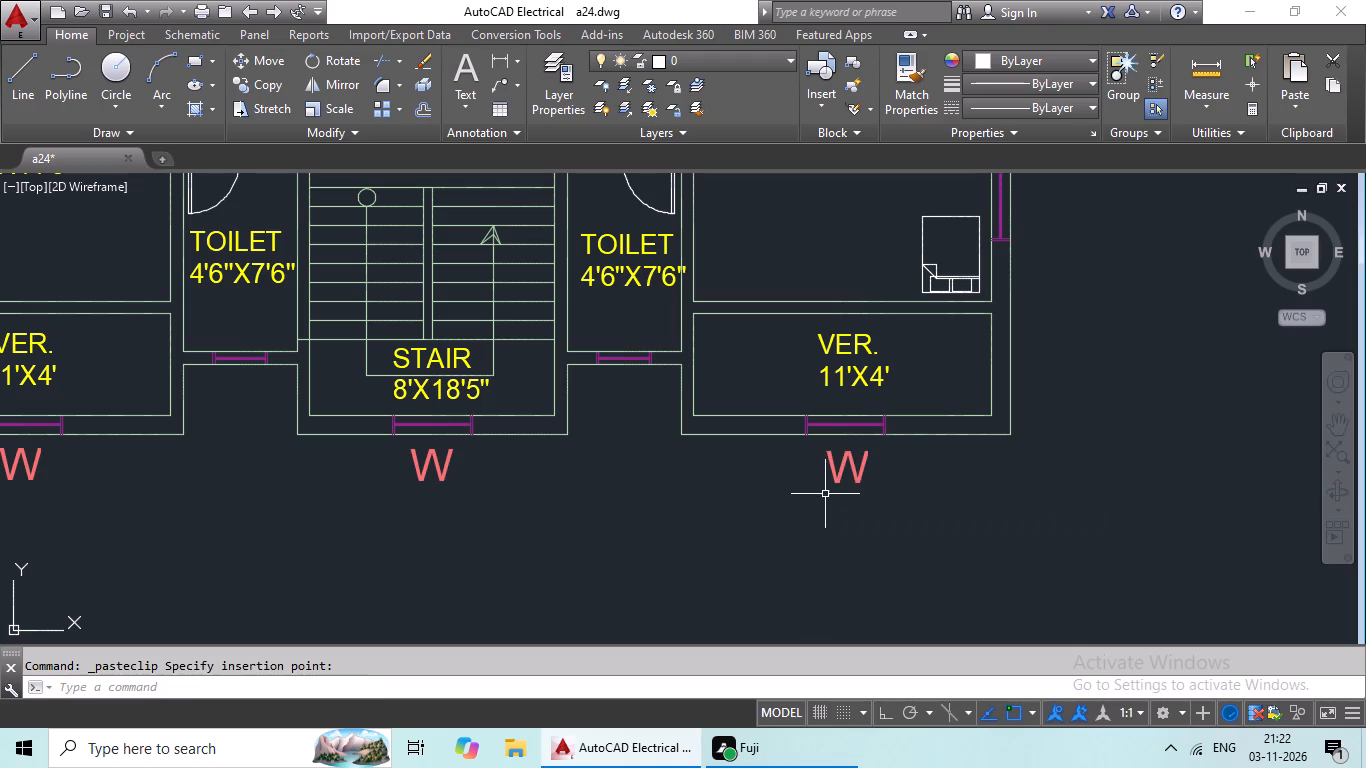
# Paste a W label outside the east M.BED's outer-wall window, south of the WC projection.
pyautogui.hotkey('ctrl', 'v')
pyautogui.keyDown('ctrl'); pyautogui.scroll(-1, 840, 493); pyautogui.keyUp('ctrl')
pyautogui.moveTo(883, 478); pyautogui.dragTo(808, 578, button='middle')
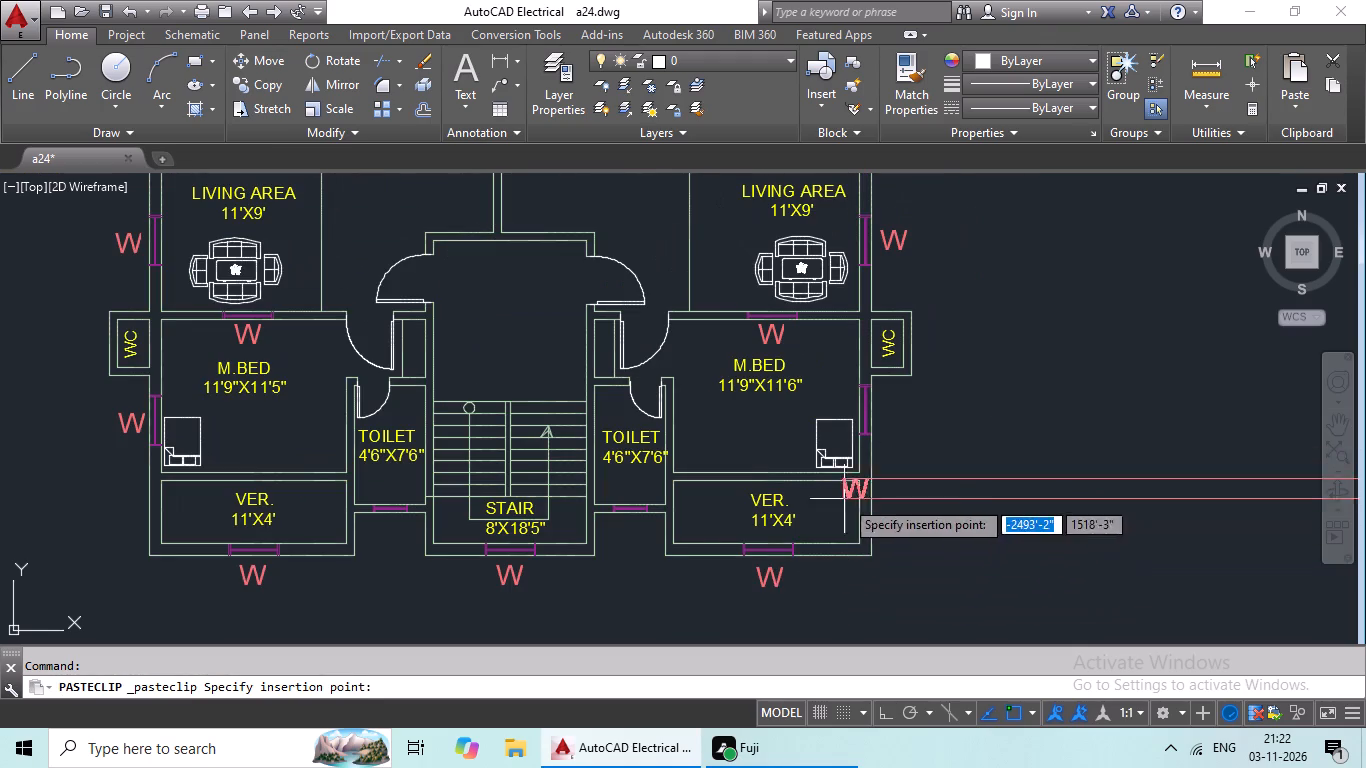
pyautogui.scroll(3, 867, 442)
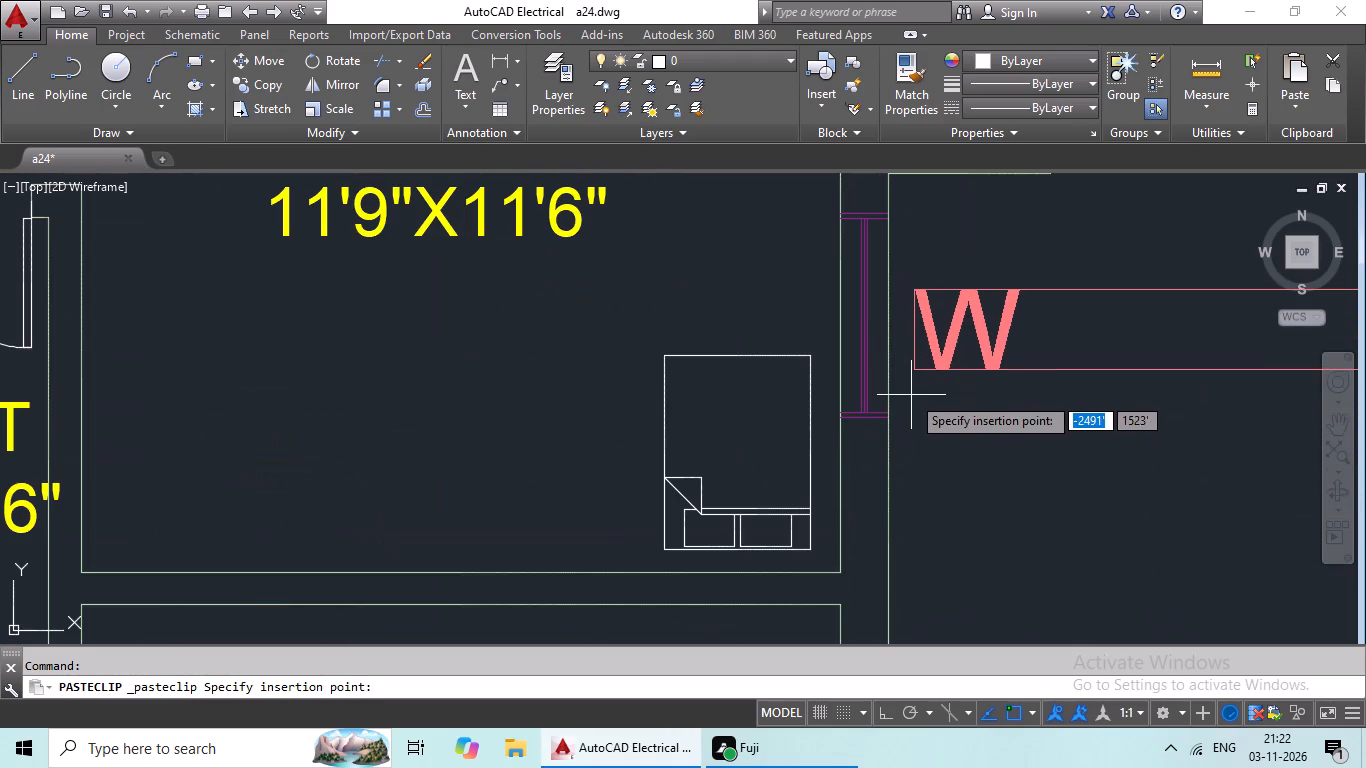
pyautogui.click(914, 394)
# Change the text of the spare W label northeast of the floor plan to V.
pyautogui.scroll(-3, 953, 388)
pyautogui.moveTo(995, 418); pyautogui.dragTo(870, 515, button='middle')
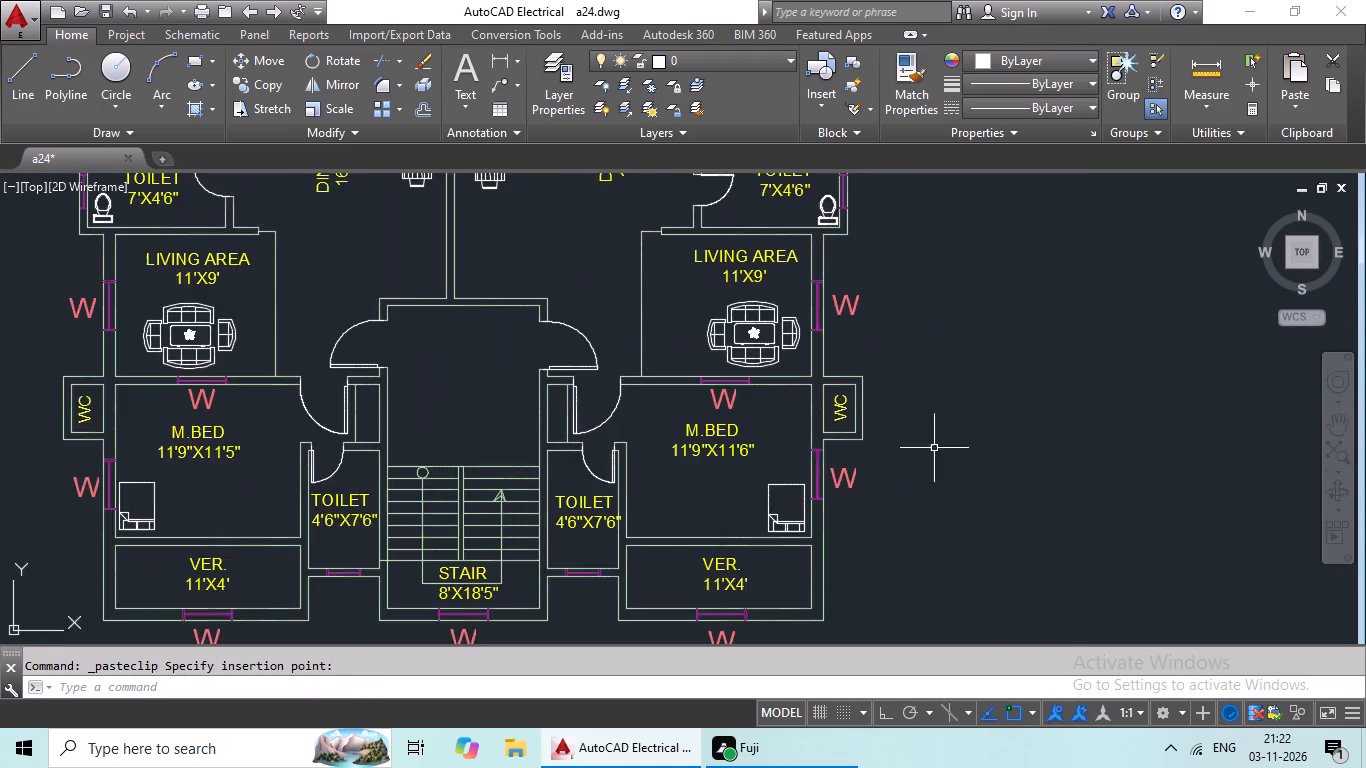
pyautogui.scroll(-2, 972, 355)
pyautogui.moveTo(976, 353); pyautogui.dragTo(864, 435, button='middle')
pyautogui.moveTo(967, 350); pyautogui.dragTo(787, 468, button='middle')
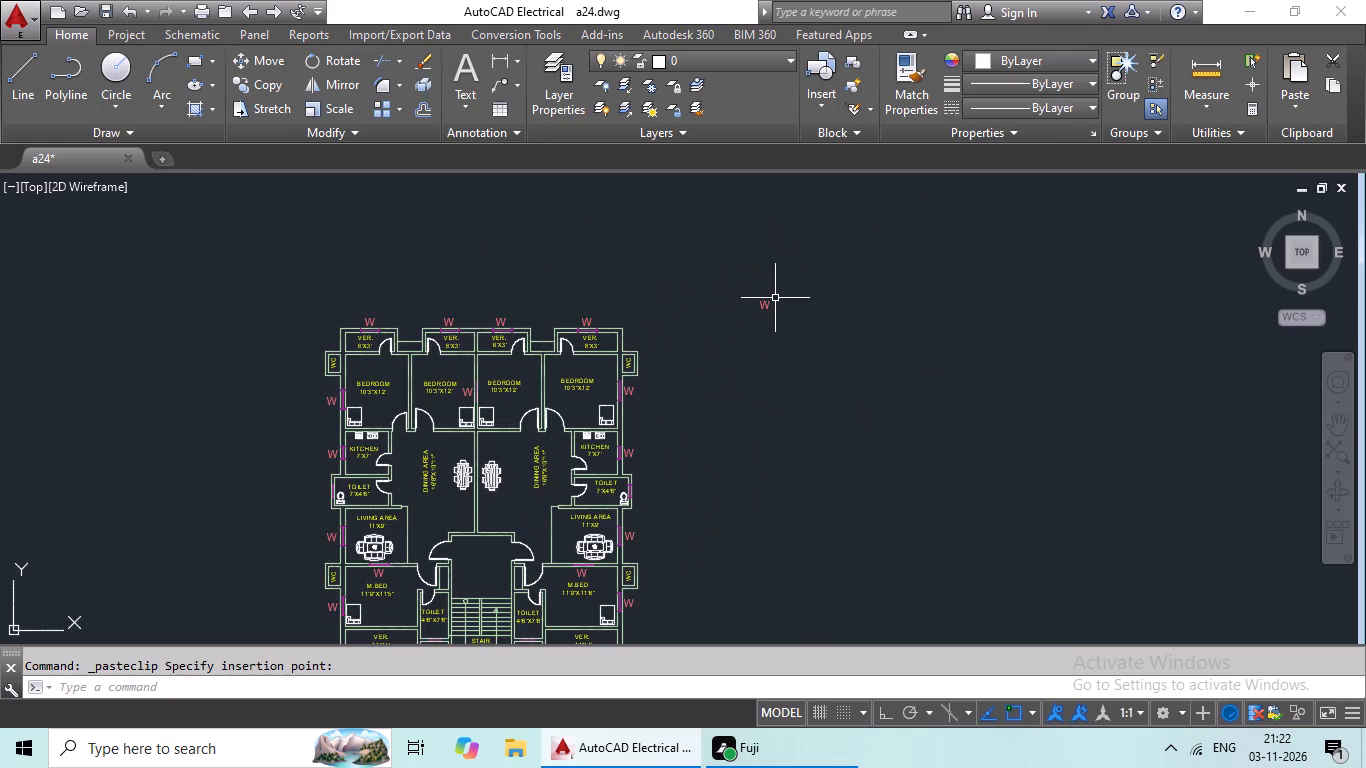
pyautogui.scroll(4, 775, 298)
pyautogui.doubleClick(707, 330)
pyautogui.click(771, 323)
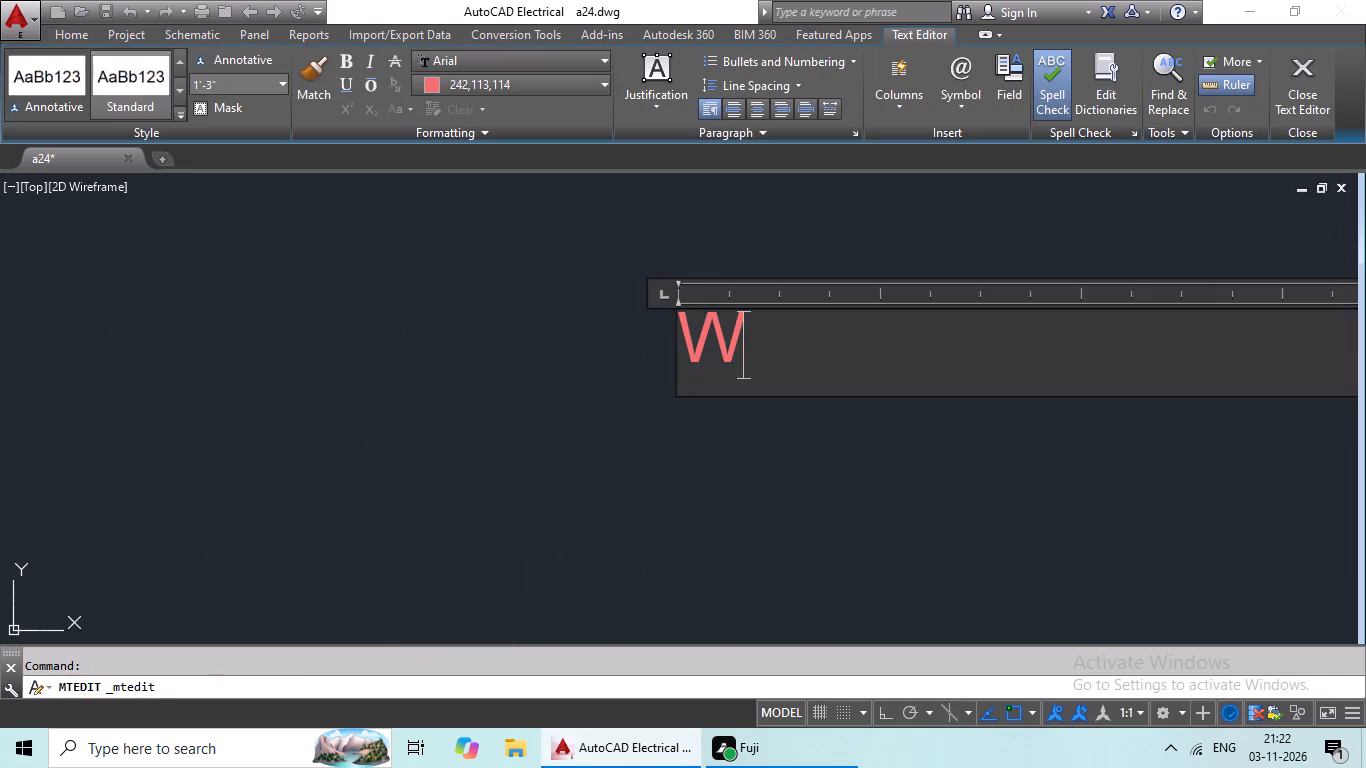
pyautogui.press('BackSpace')
pyautogui.hotkey('shift', 'v')
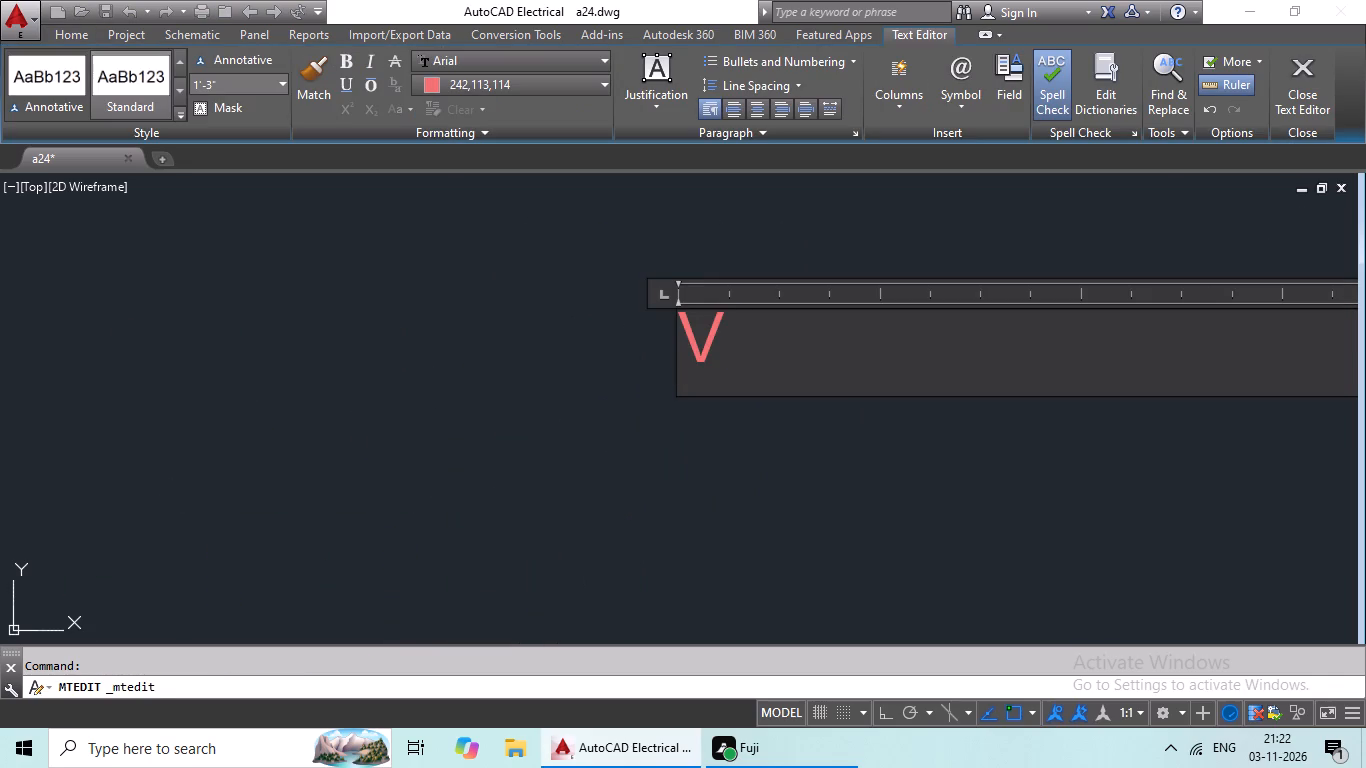
pyautogui.click(306, 353)
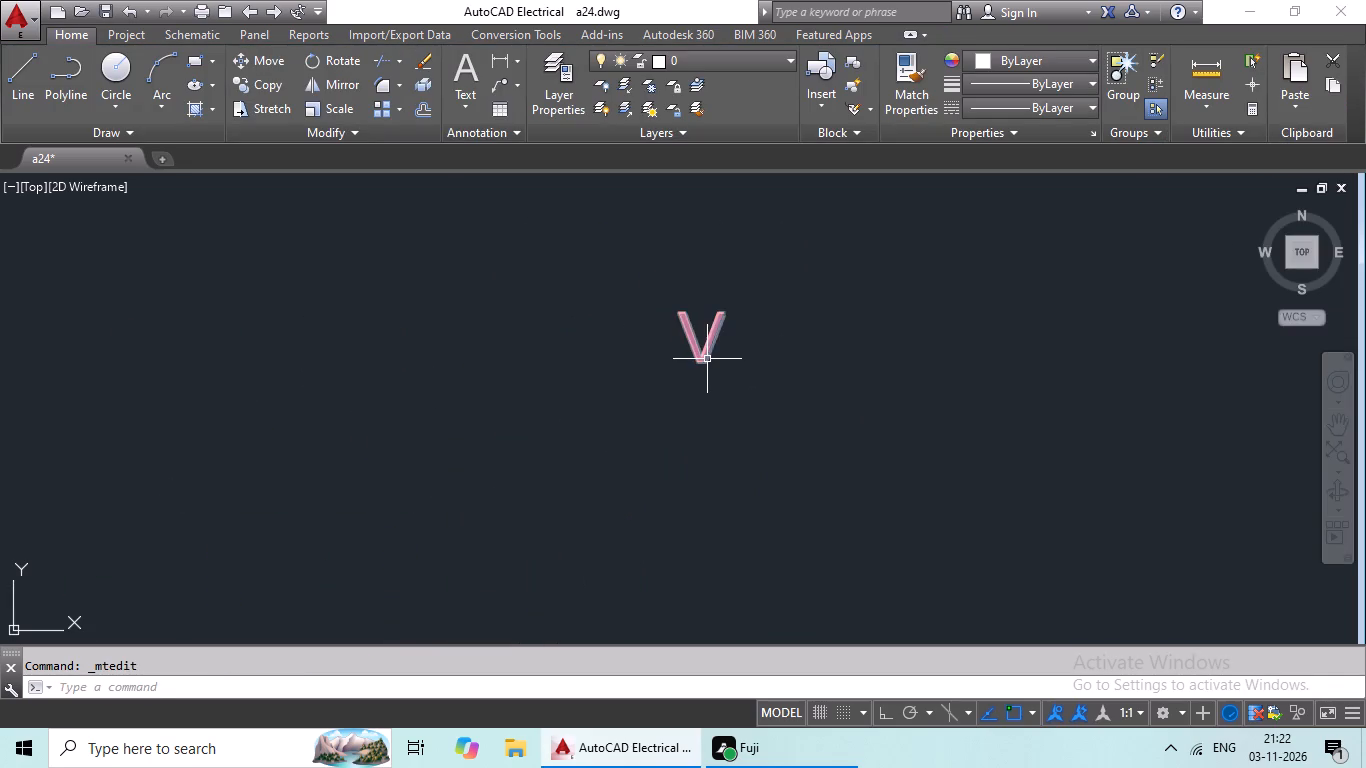
# Copy the V label and paste it just outside the outer-wall window of the west 7'X4'6" toilet.
pyautogui.click(704, 358)
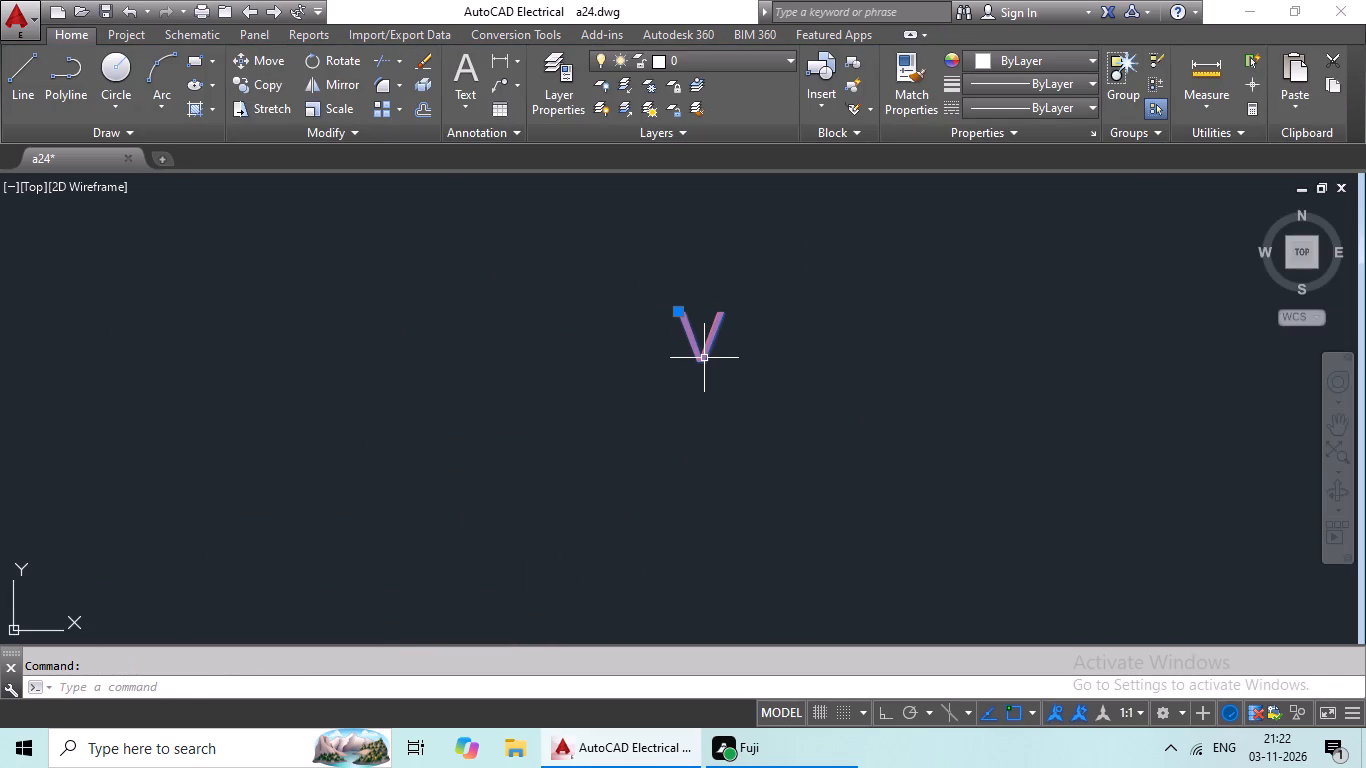
pyautogui.hotkey('ctrl', 'c')
pyautogui.hotkey('ctrl', 'v')
pyautogui.keyDown('ctrl'); pyautogui.scroll(-3, 682, 370); pyautogui.keyUp('ctrl')
pyautogui.moveTo(634, 387); pyautogui.dragTo(722, 258, button='middle')
pyautogui.moveTo(707, 303); pyautogui.dragTo(796, 202, button='middle')
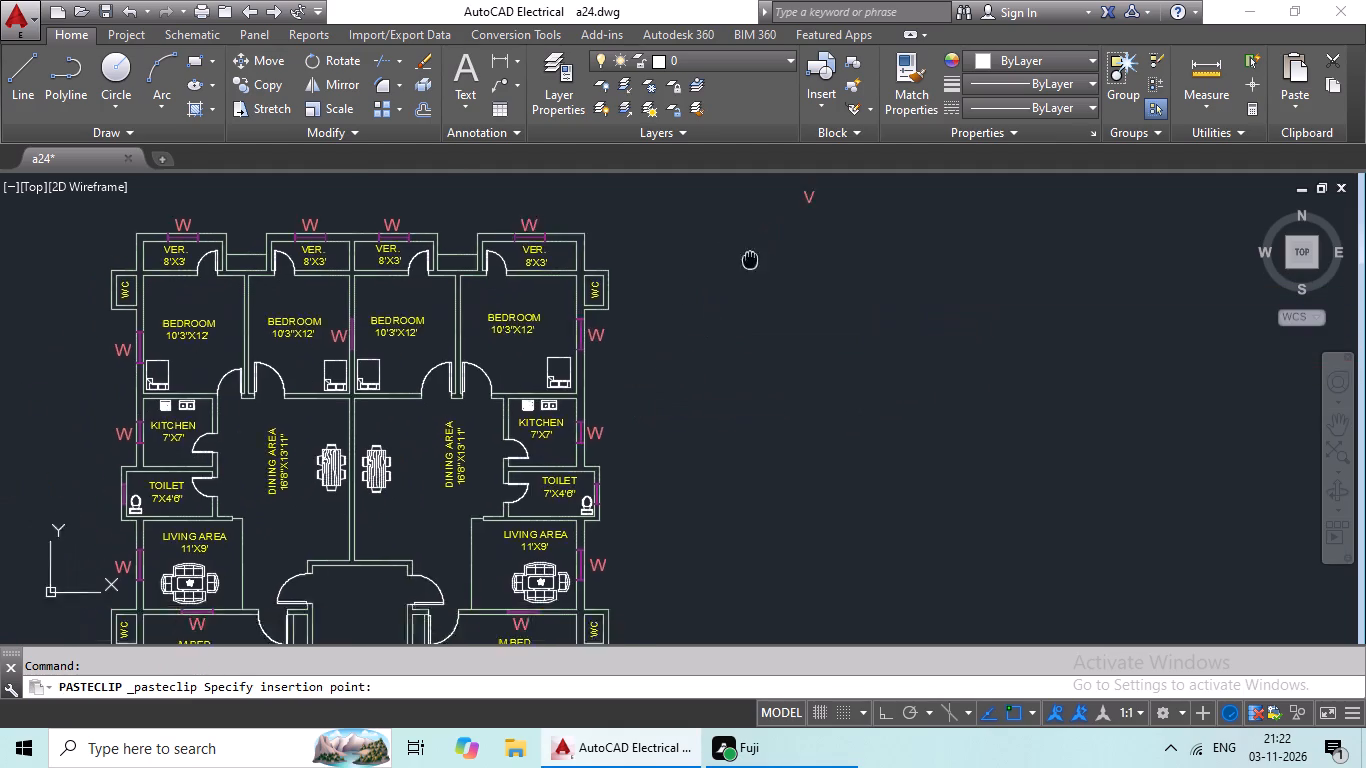
pyautogui.moveTo(796, 202); pyautogui.dragTo(797, 200, button='middle')
pyautogui.moveTo(649, 274); pyautogui.dragTo(668, 374, button='middle')
pyautogui.moveTo(715, 337); pyautogui.dragTo(718, 335, button='middle')
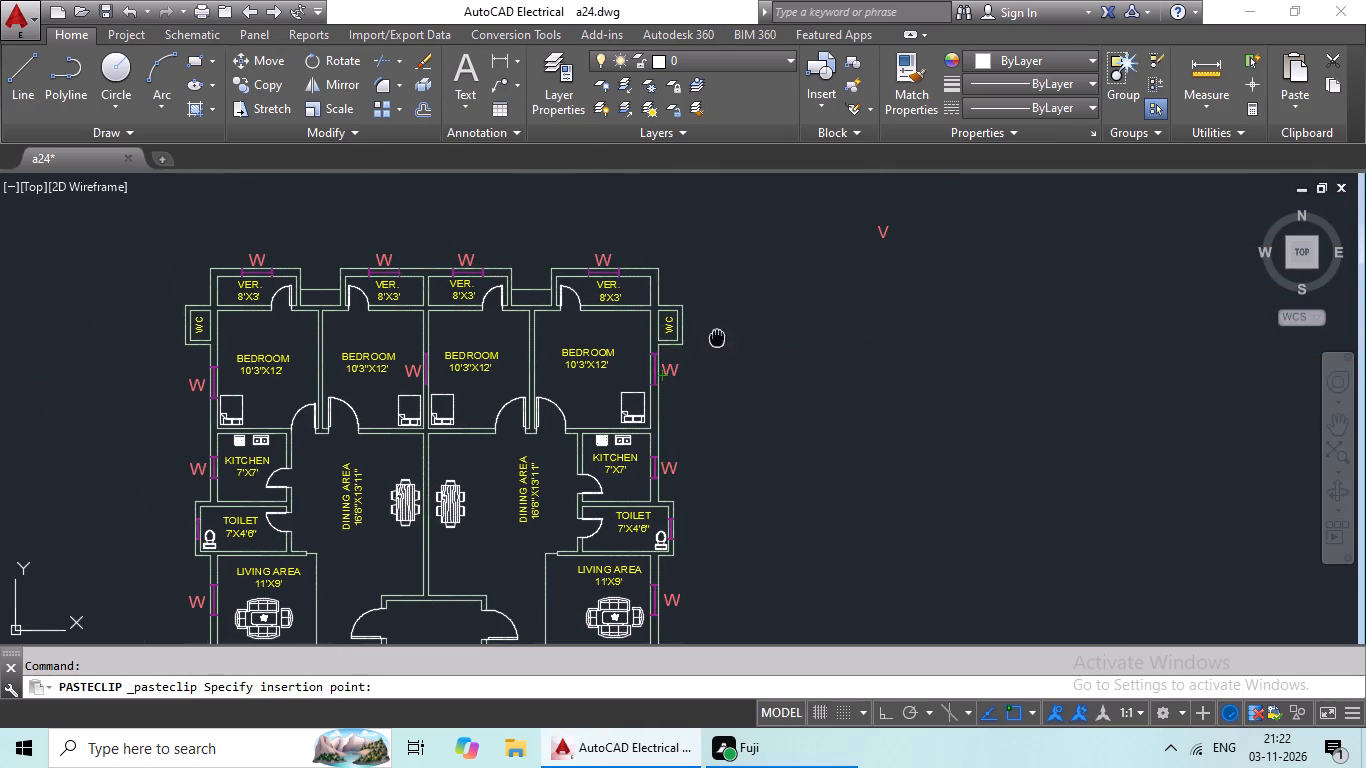
pyautogui.moveTo(718, 335); pyautogui.dragTo(765, 238, button='middle')
pyautogui.moveTo(741, 278); pyautogui.dragTo(769, 240, button='middle')
pyautogui.moveTo(488, 328); pyautogui.dragTo(497, 427, button='middle')
pyautogui.moveTo(465, 344); pyautogui.dragTo(464, 276, button='middle')
pyautogui.moveTo(477, 344); pyautogui.dragTo(472, 216, button='middle')
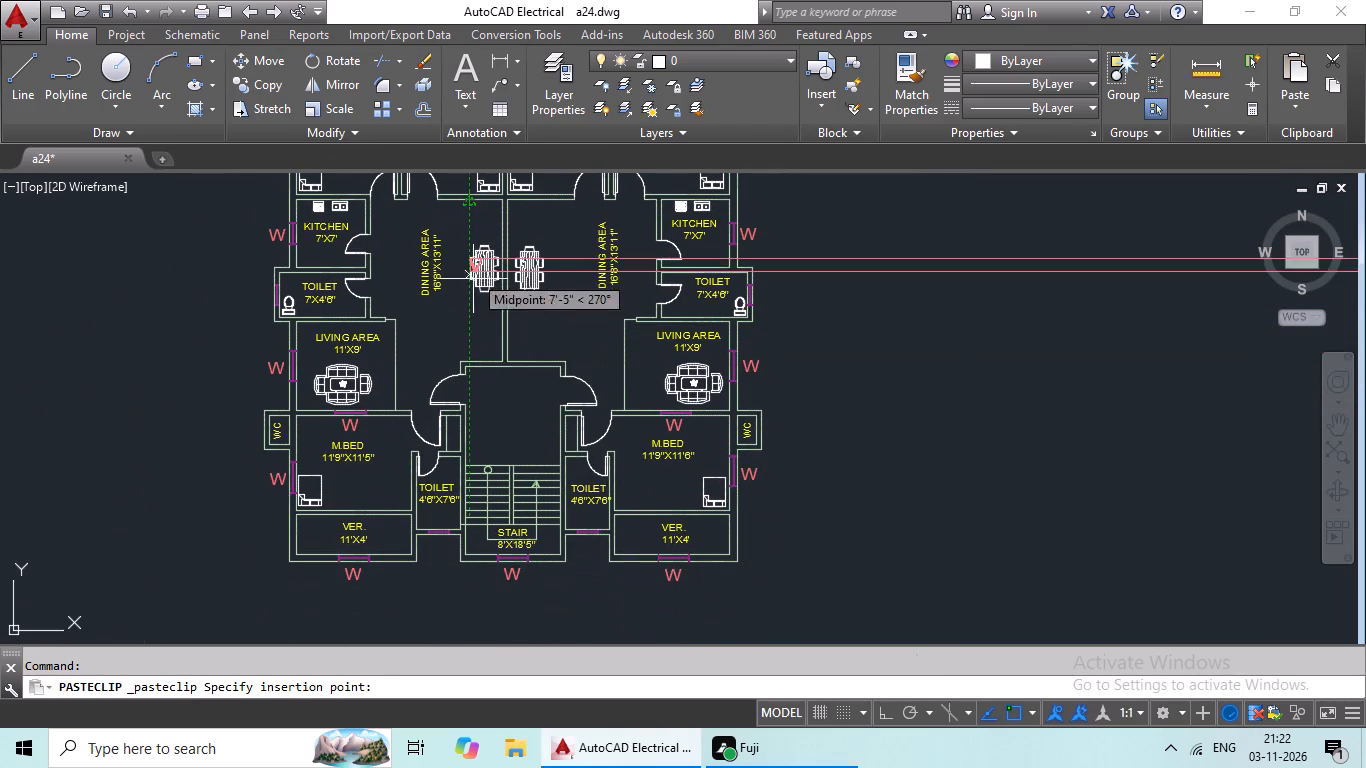
pyautogui.scroll(4, 249, 289)
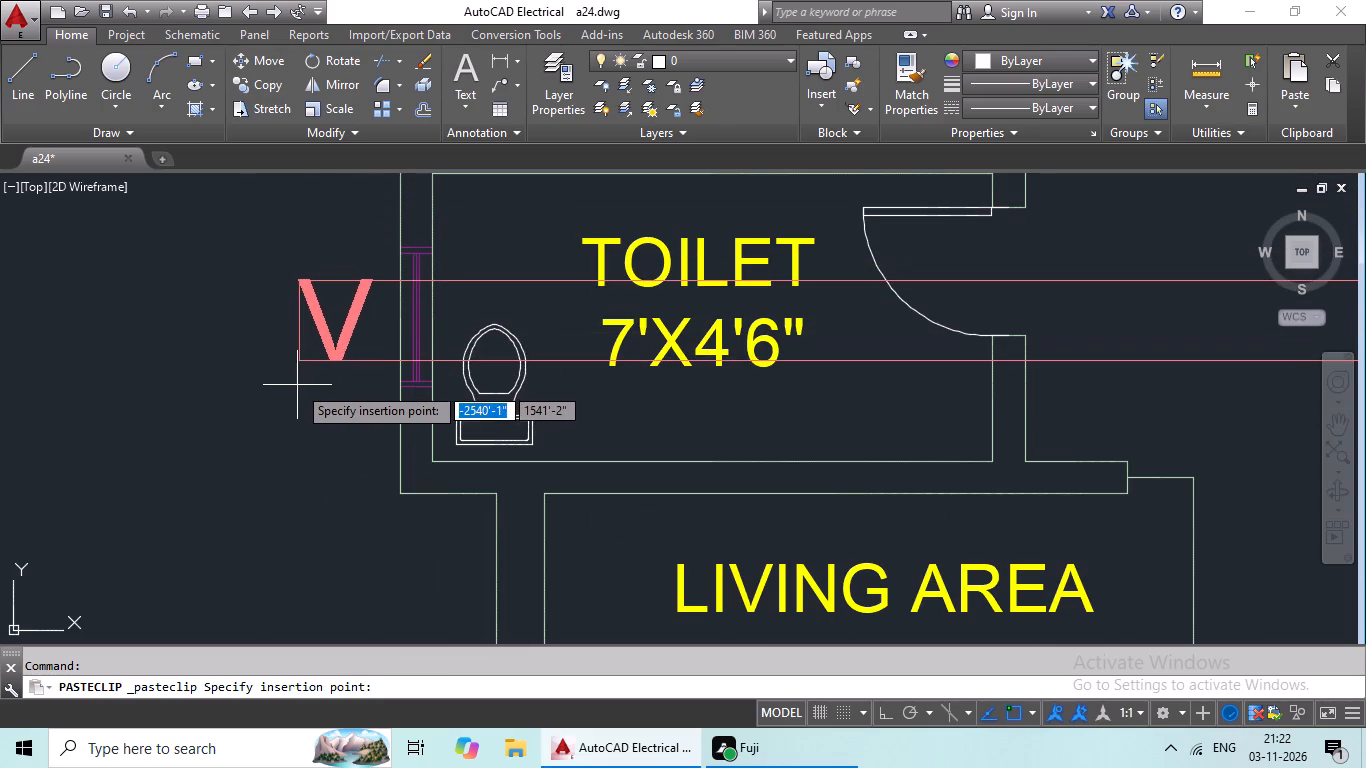
pyautogui.click(308, 385)
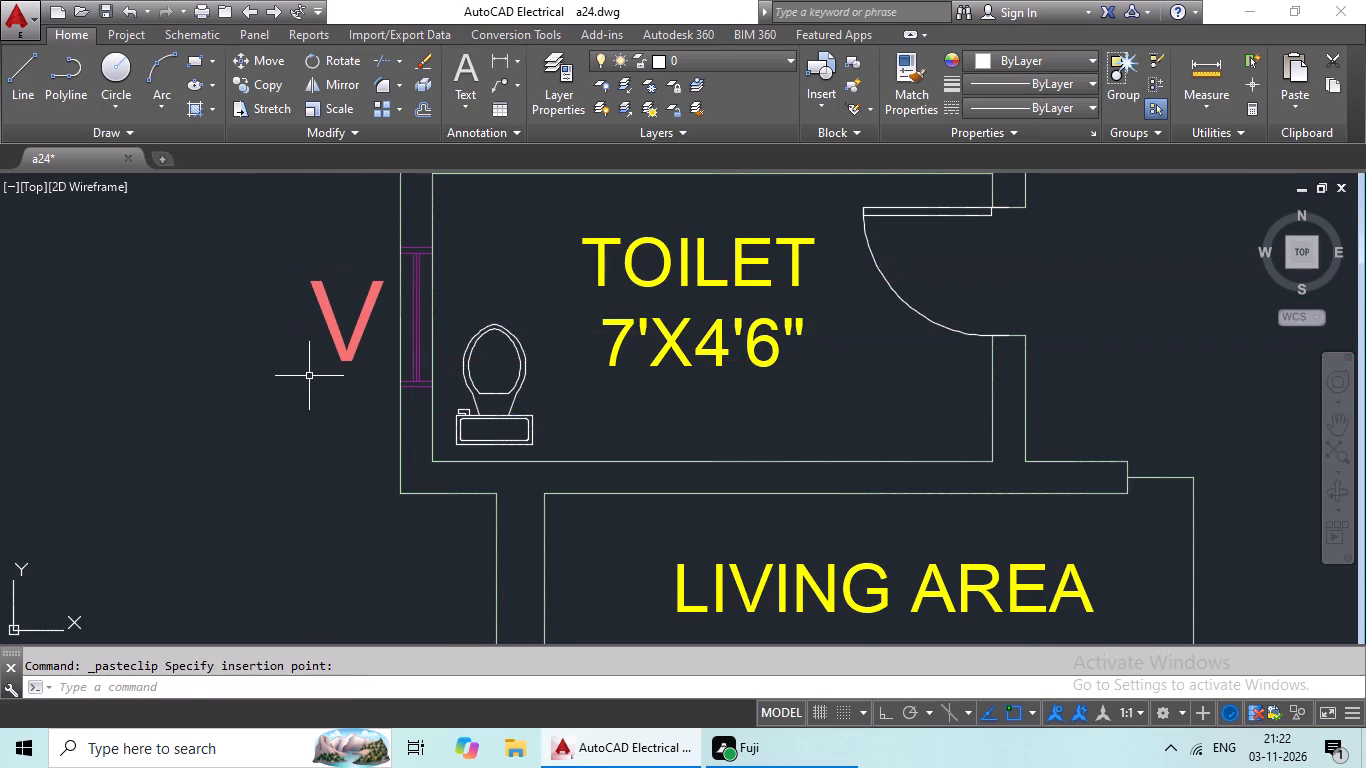
# Paste a V label just outside the outer-wall window of the east 7'X4'6" toilet.
pyautogui.hotkey('ctrl', 'v')
pyautogui.keyDown('ctrl'); pyautogui.scroll(-3, 504, 305); pyautogui.keyUp('ctrl')
pyautogui.moveTo(786, 337); pyautogui.dragTo(262, 331, button='middle')
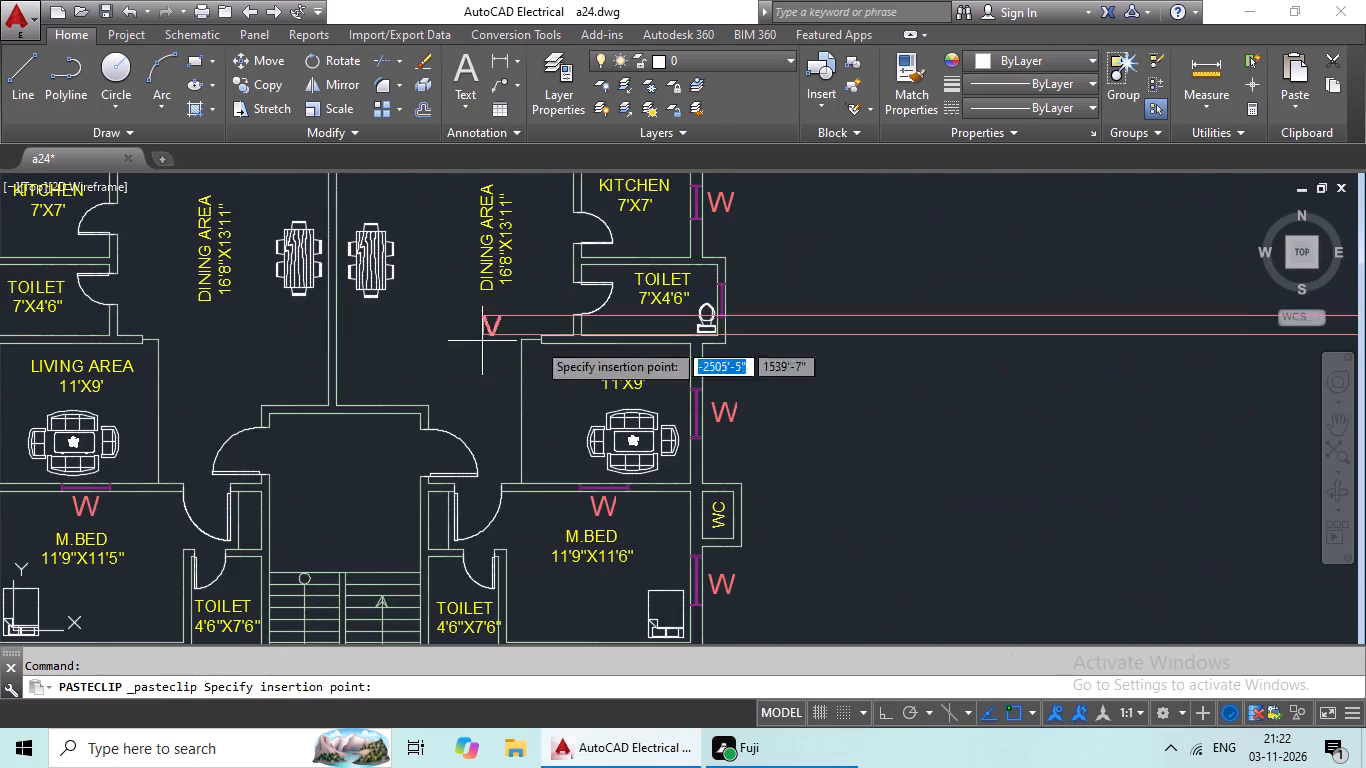
pyautogui.scroll(3, 767, 300)
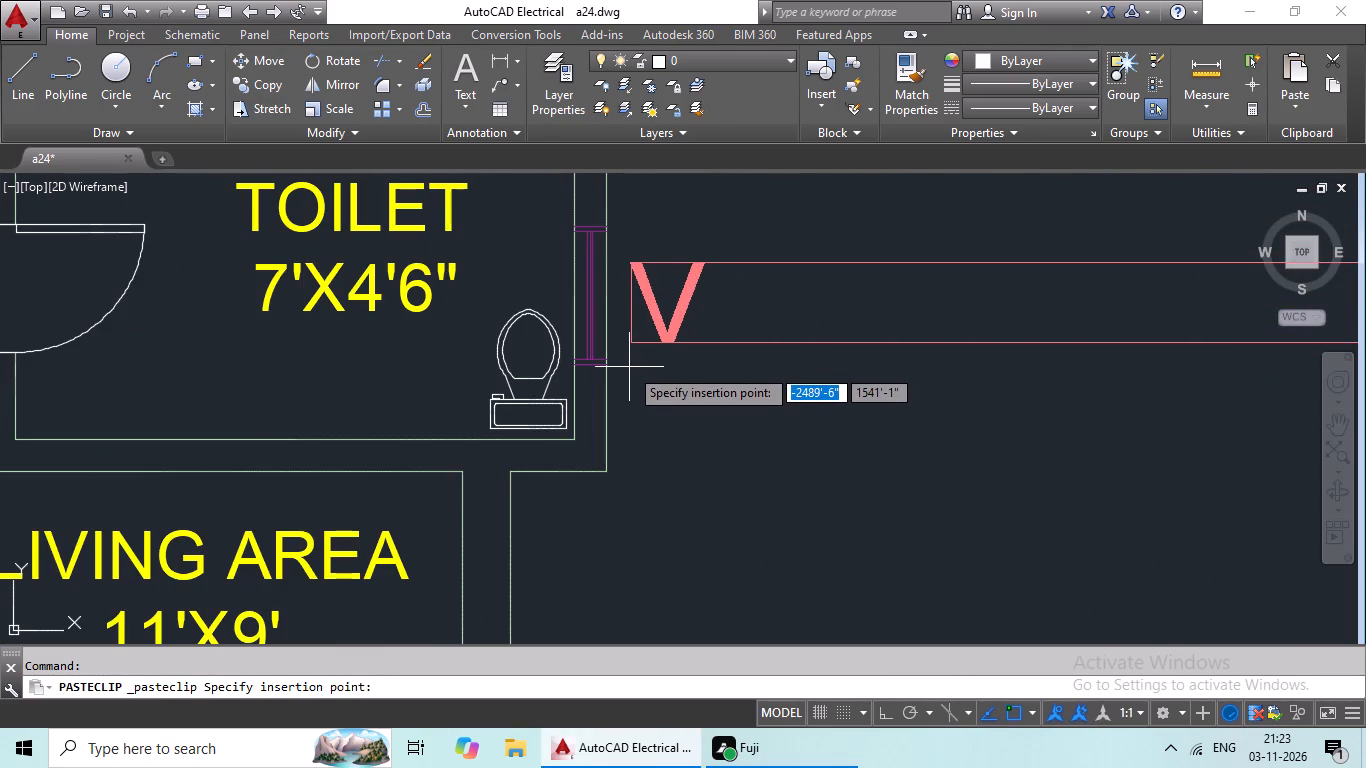
pyautogui.click(629, 367)
# Paste a V label just below the south window of the 4'6"X7'6" toilet east of the stair.
pyautogui.hotkey('ctrl', 'v')
pyautogui.keyDown('ctrl'); pyautogui.scroll(-2, 651, 359); pyautogui.keyUp('ctrl')
pyautogui.moveTo(654, 392); pyautogui.dragTo(676, 186, button='middle')
pyautogui.moveTo(699, 375); pyautogui.dragTo(690, 129, button='middle')
pyautogui.moveTo(720, 339); pyautogui.dragTo(805, 227, button='middle')
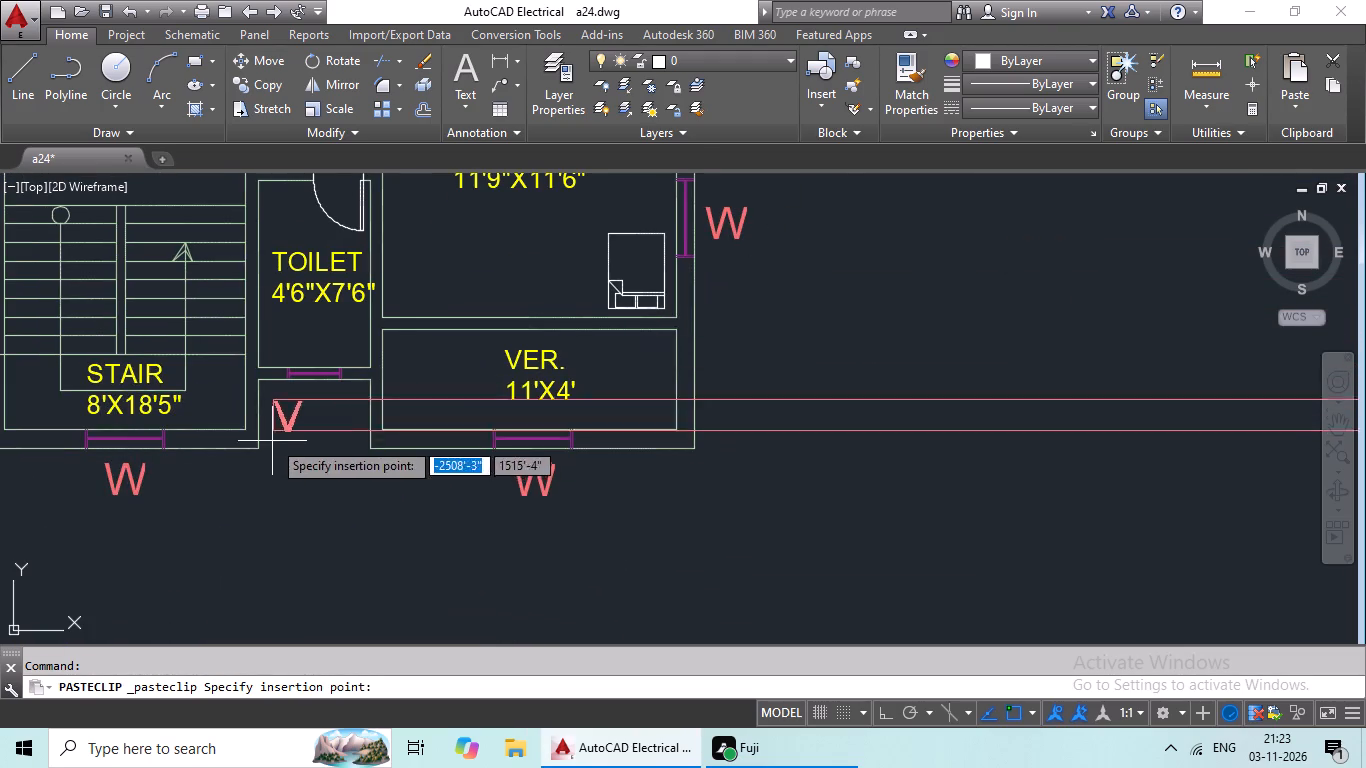
pyautogui.scroll(3, 280, 424)
pyautogui.click(349, 442)
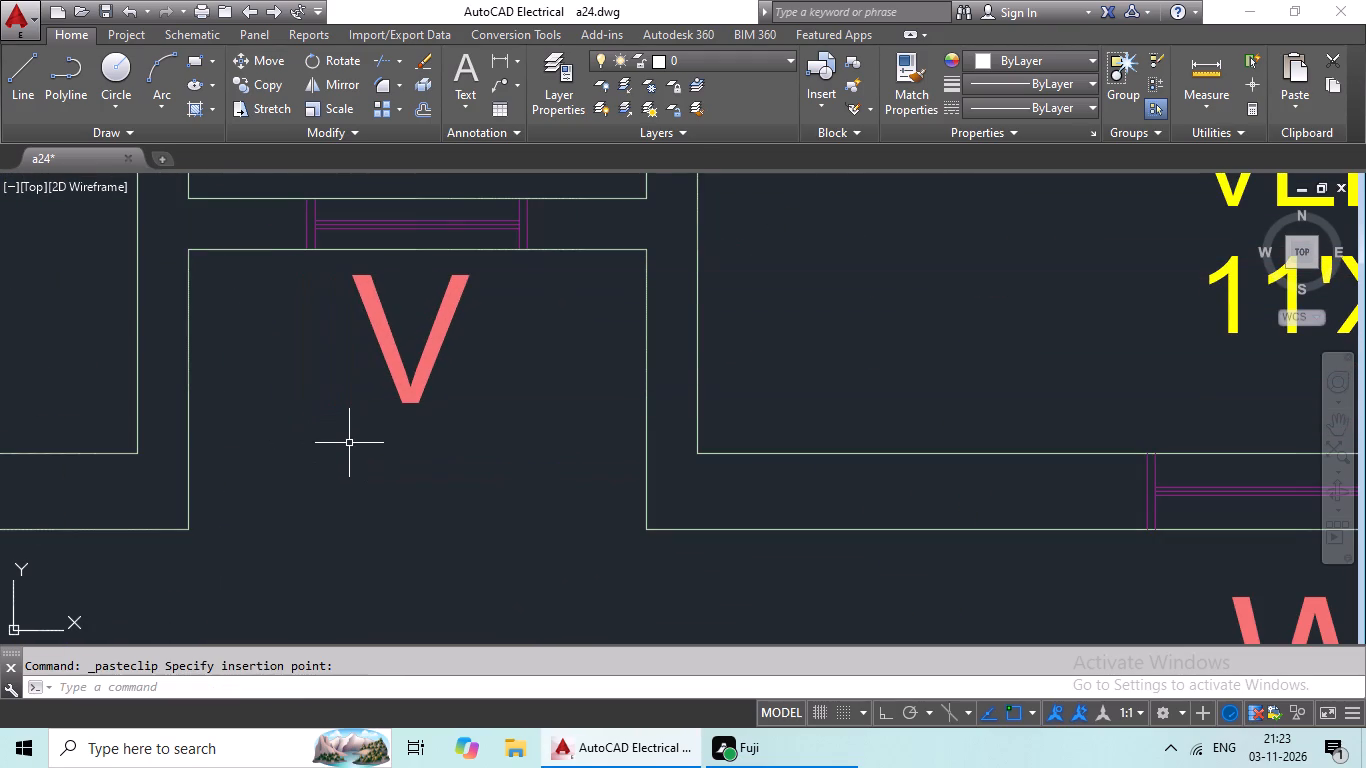
# Paste a V label just below the south window of the 4'6"X7'6" toilet west of the stair.
pyautogui.hotkey('ctrl', 'v')
pyautogui.keyDown('ctrl'); pyautogui.scroll(-4, 356, 440); pyautogui.keyUp('ctrl')
pyautogui.moveTo(288, 478); pyautogui.dragTo(504, 434, button='middle')
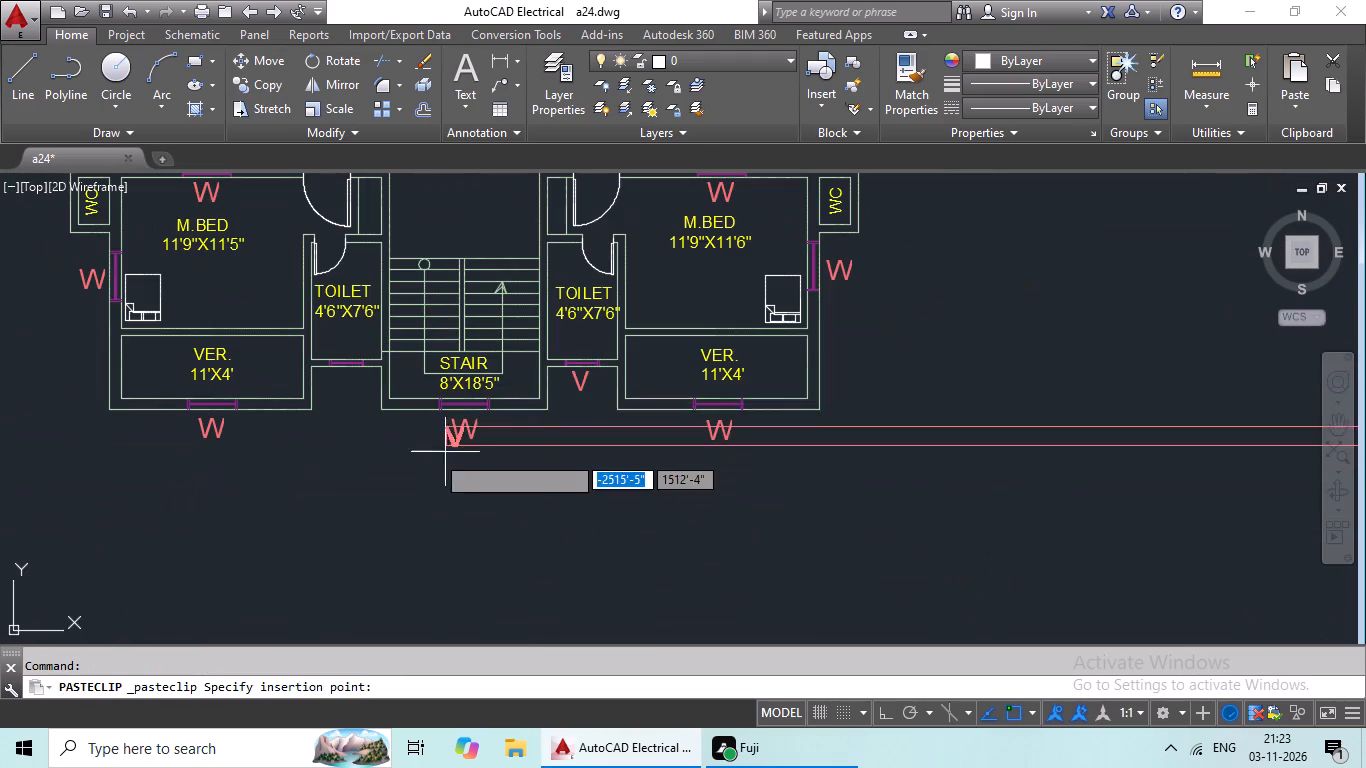
pyautogui.scroll(3, 364, 416)
pyautogui.scroll(-2, 268, 423)
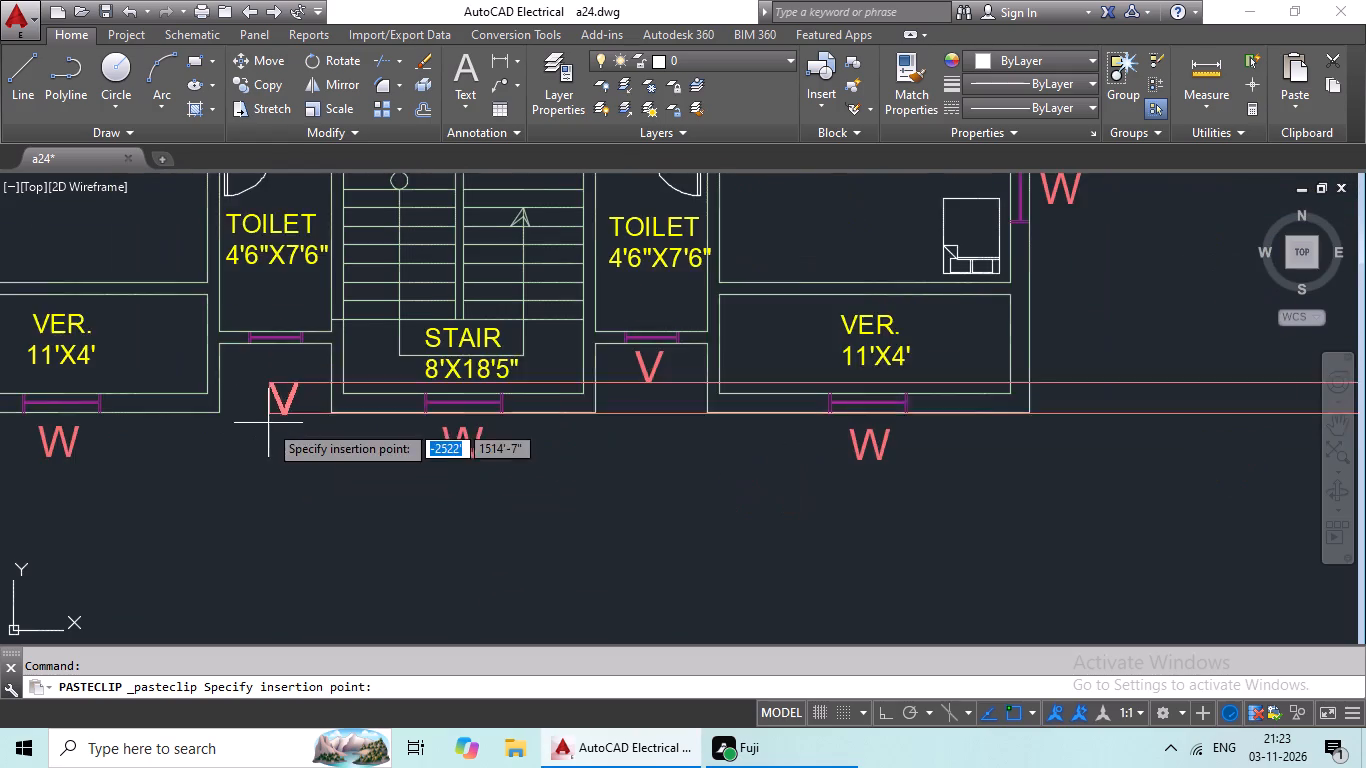
pyautogui.moveTo(268, 422); pyautogui.dragTo(260, 465, button='middle')
pyautogui.scroll(2, 259, 443)
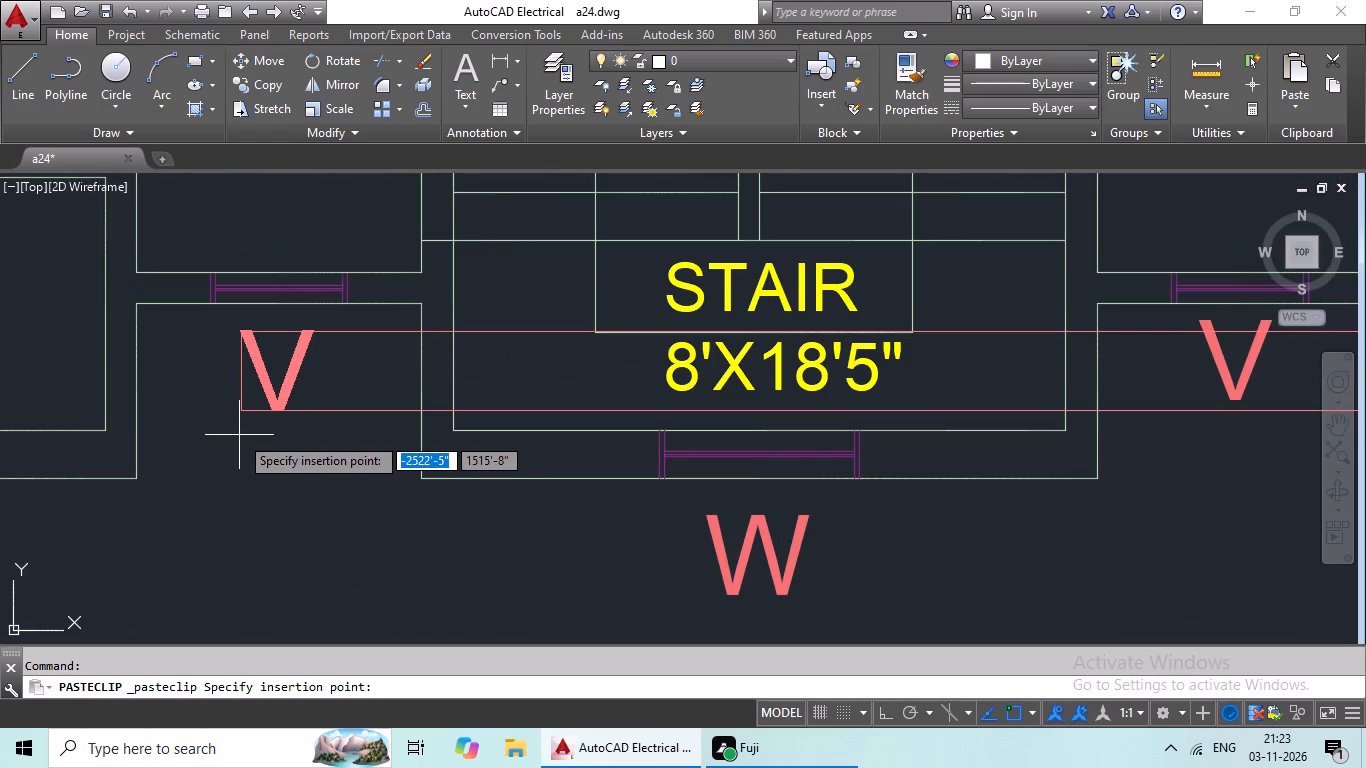
pyautogui.click(240, 426)
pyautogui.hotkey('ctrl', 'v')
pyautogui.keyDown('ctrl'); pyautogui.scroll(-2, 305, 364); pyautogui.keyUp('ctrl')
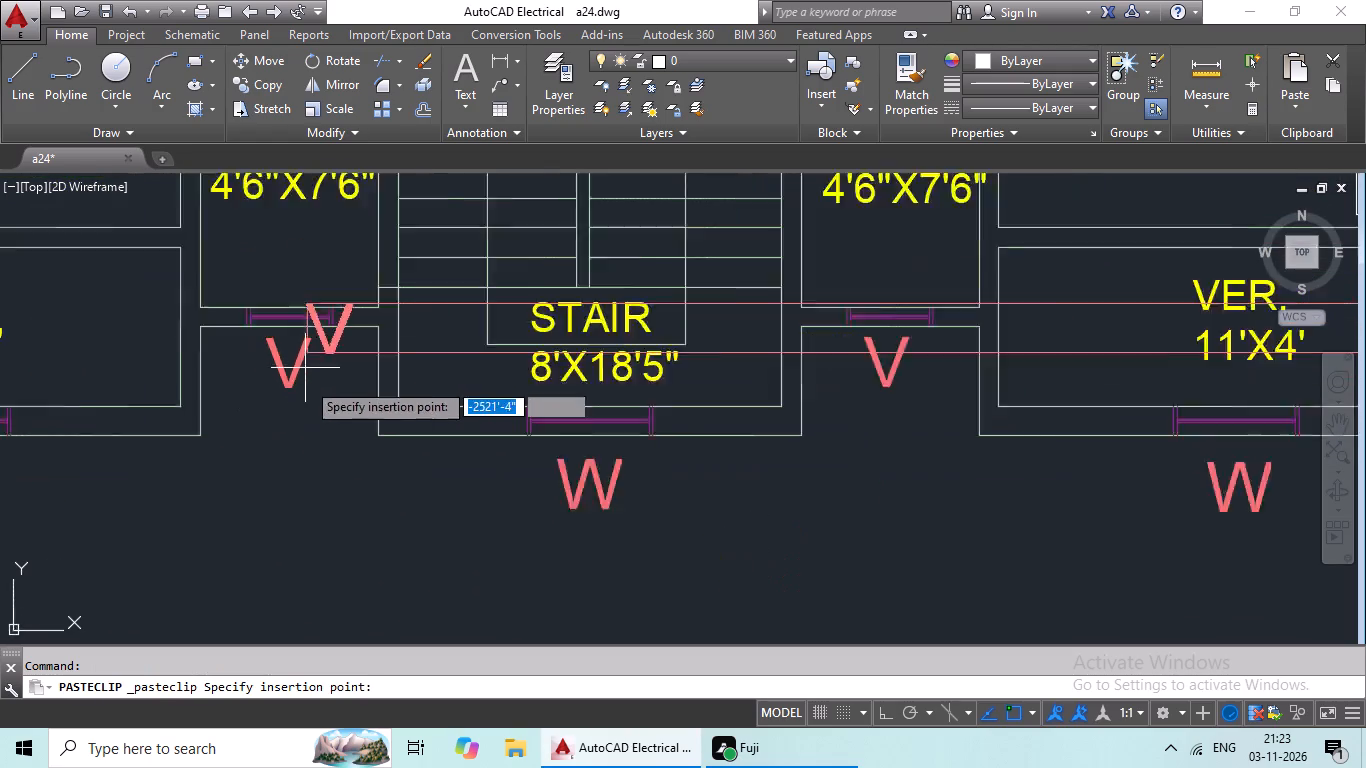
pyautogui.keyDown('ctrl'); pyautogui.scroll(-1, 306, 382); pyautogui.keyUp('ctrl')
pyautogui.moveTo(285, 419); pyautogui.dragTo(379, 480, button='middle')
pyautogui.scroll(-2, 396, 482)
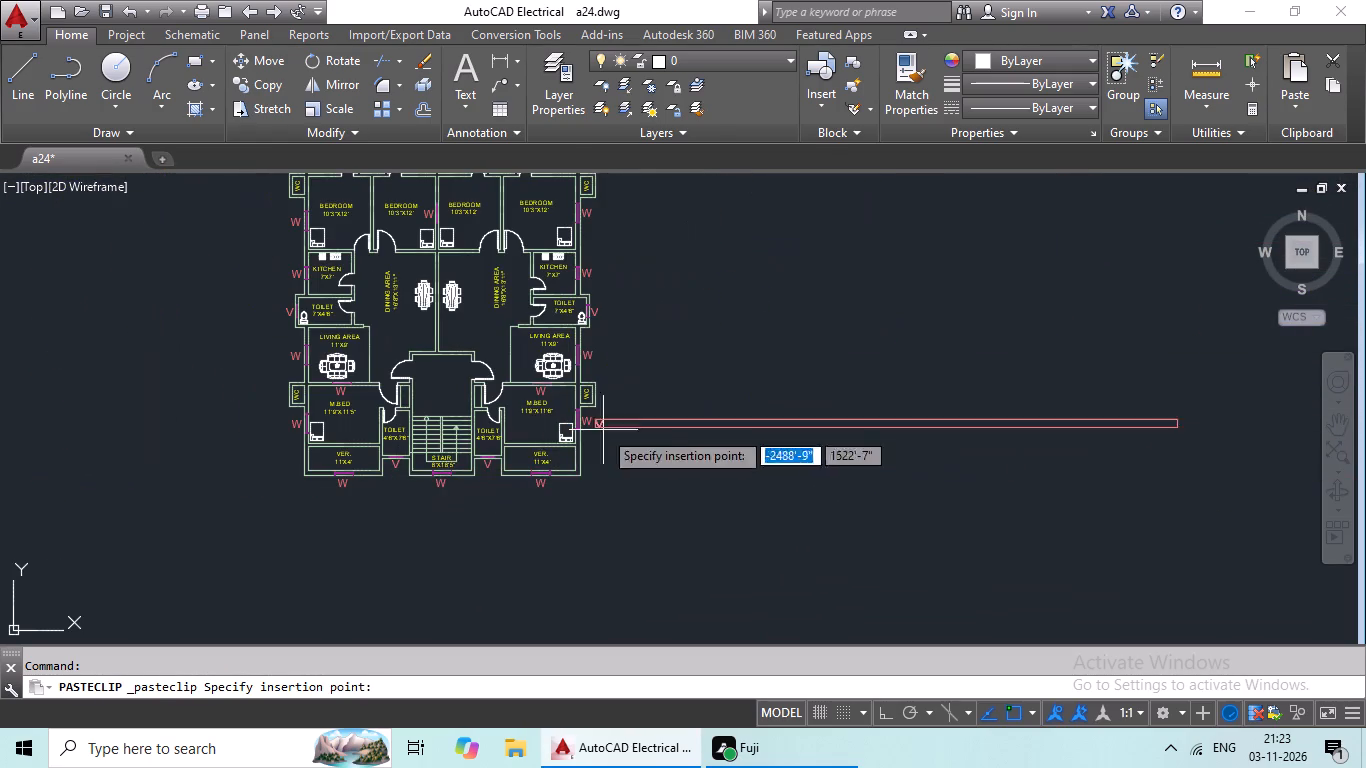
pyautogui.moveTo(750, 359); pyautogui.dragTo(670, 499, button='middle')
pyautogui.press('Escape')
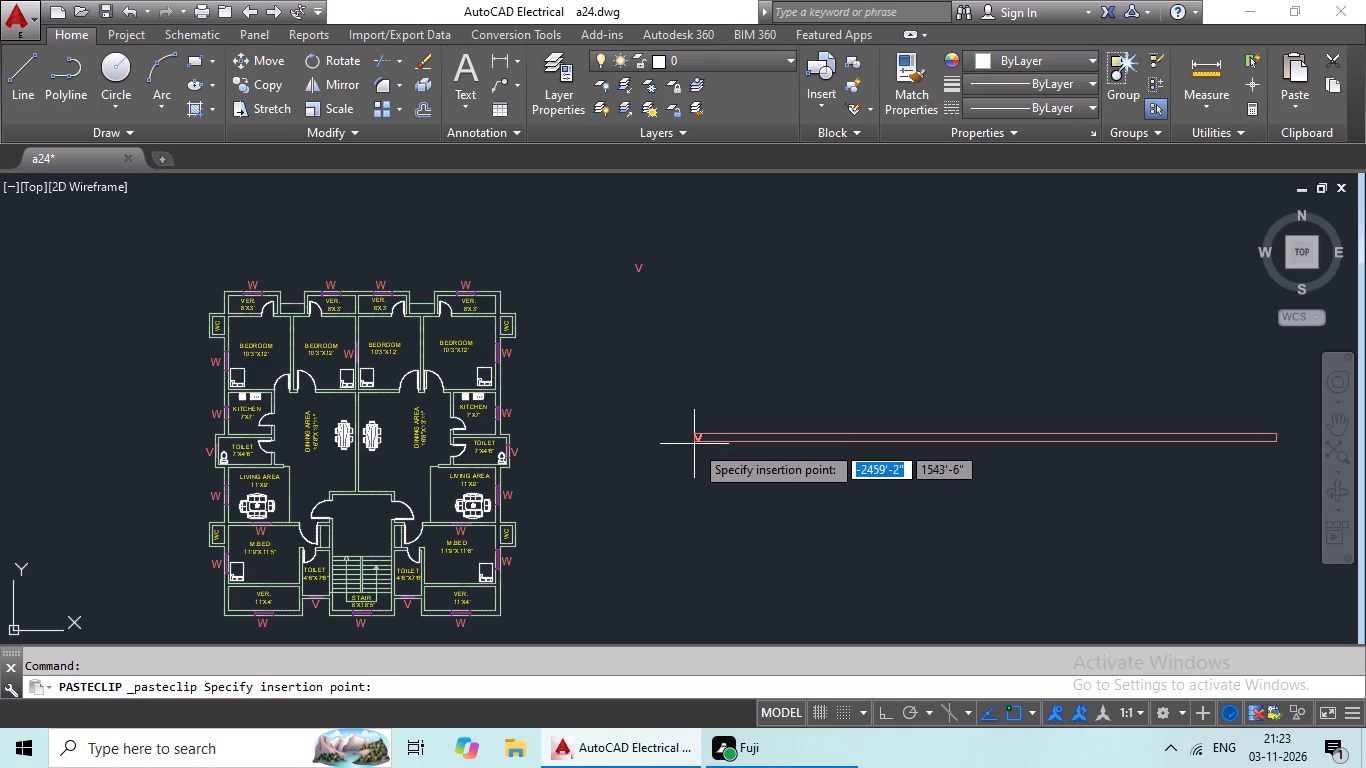
# Change the text of the spare V label northeast of the floor plan to D.
pyautogui.moveTo(679, 400); pyautogui.dragTo(662, 442, button='middle')
pyautogui.moveTo(649, 401); pyautogui.dragTo(672, 345, button='middle')
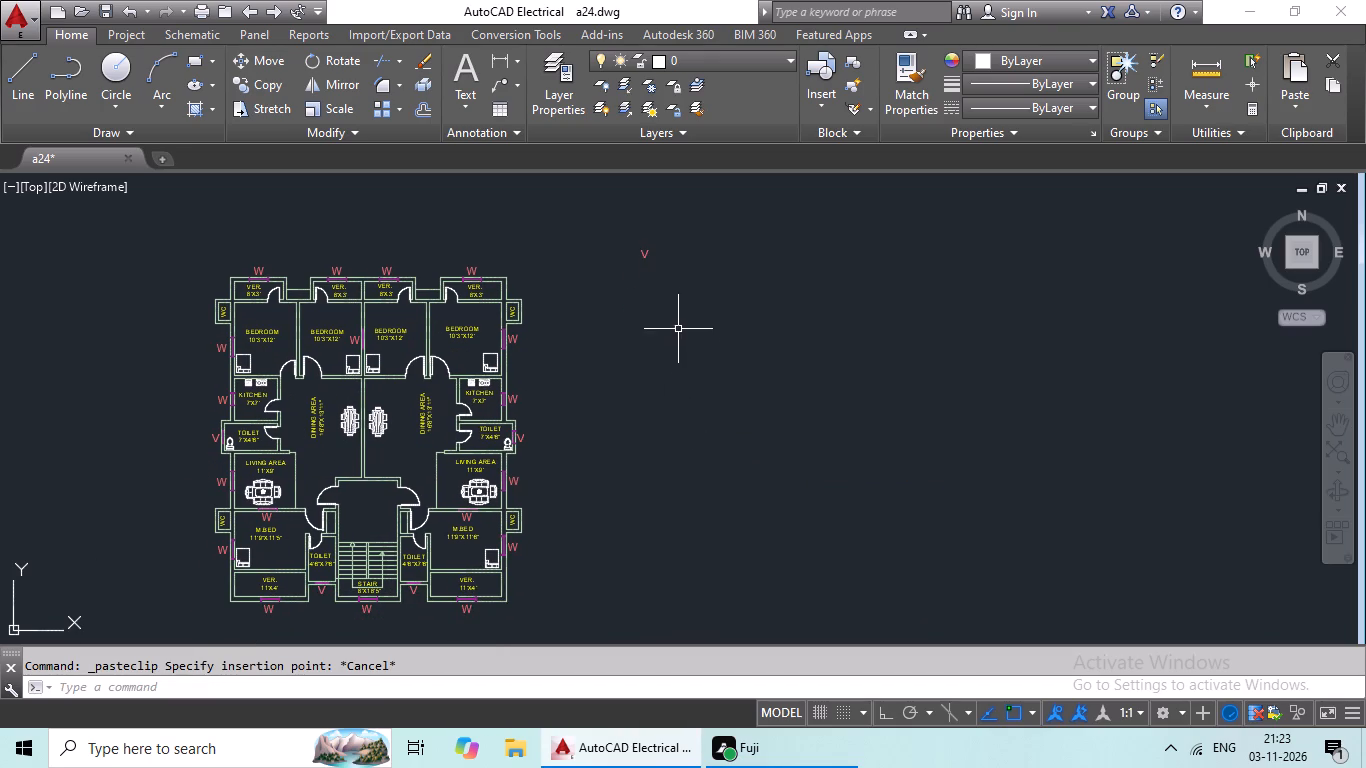
pyautogui.moveTo(704, 273); pyautogui.dragTo(704, 316, button='middle')
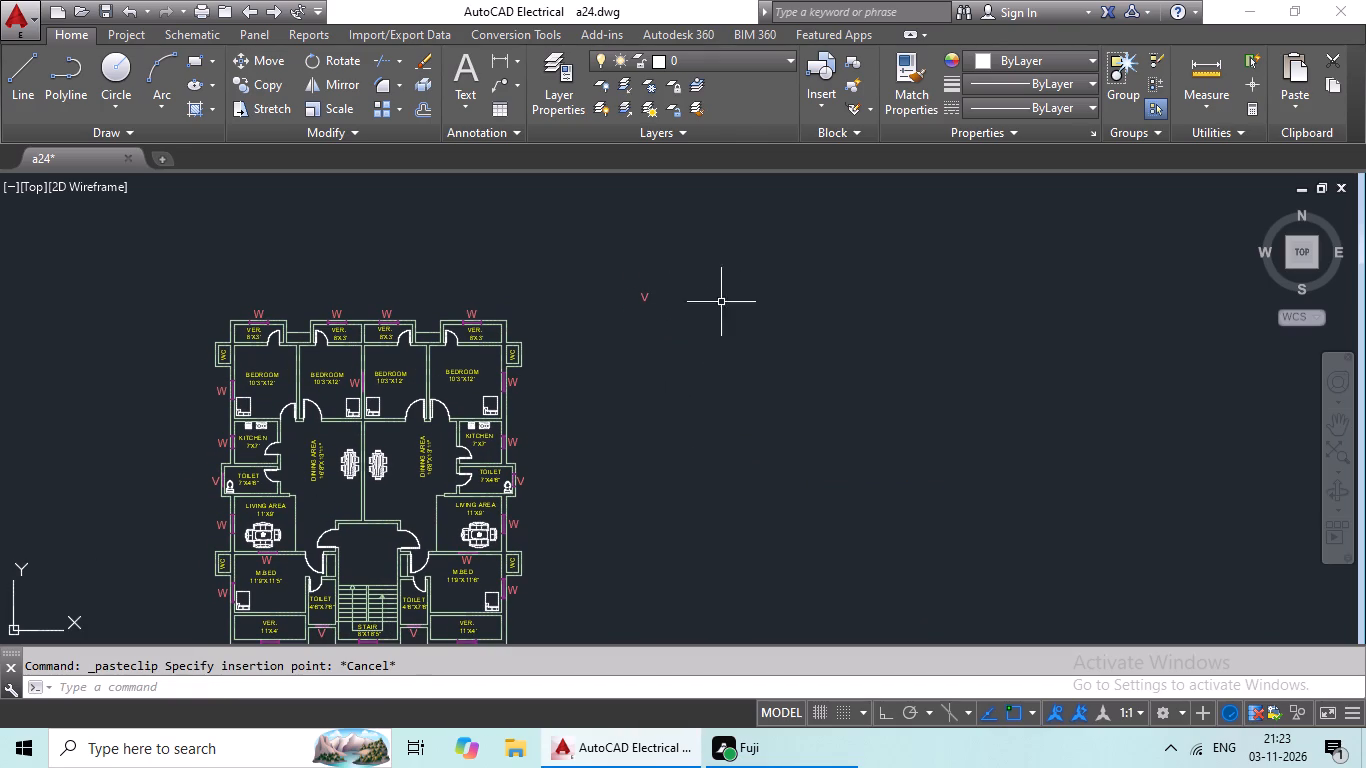
pyautogui.moveTo(736, 266); pyautogui.dragTo(619, 322)
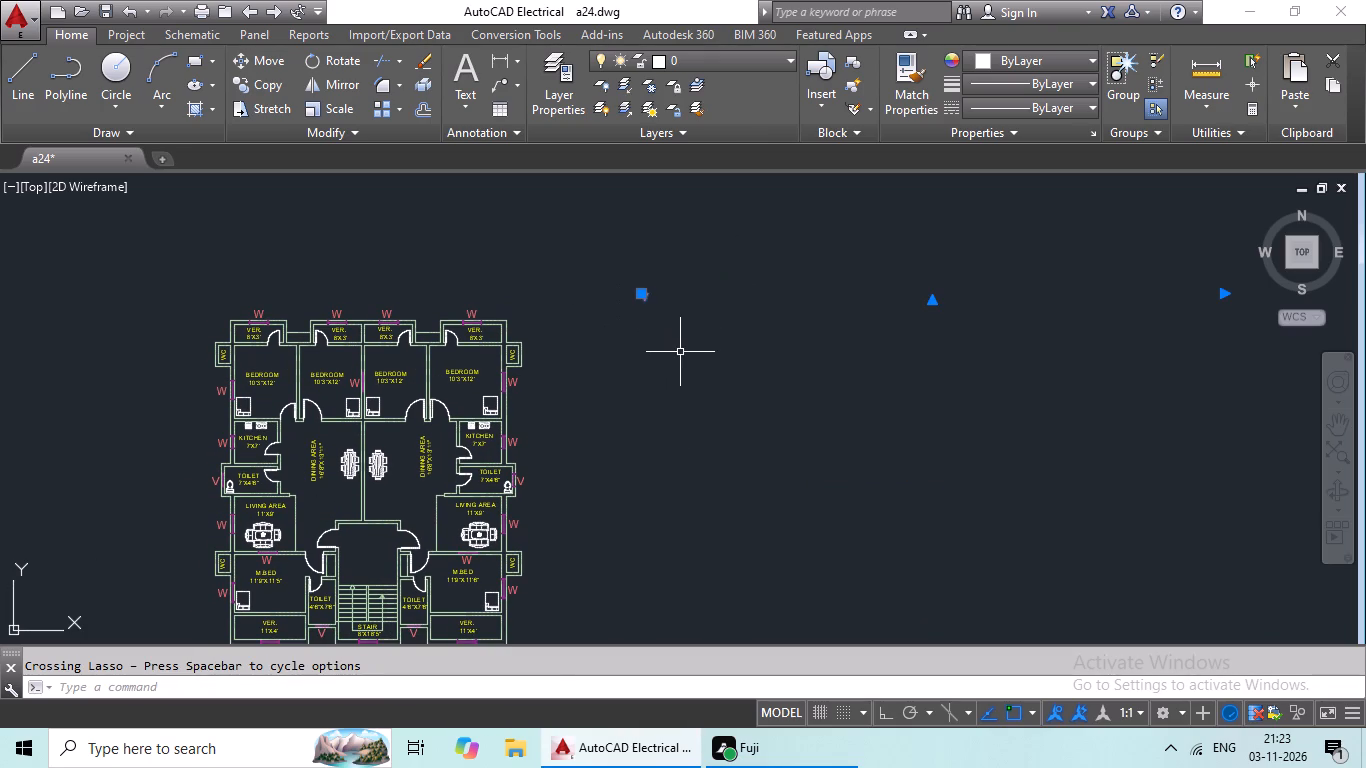
pyautogui.scroll(3, 646, 283)
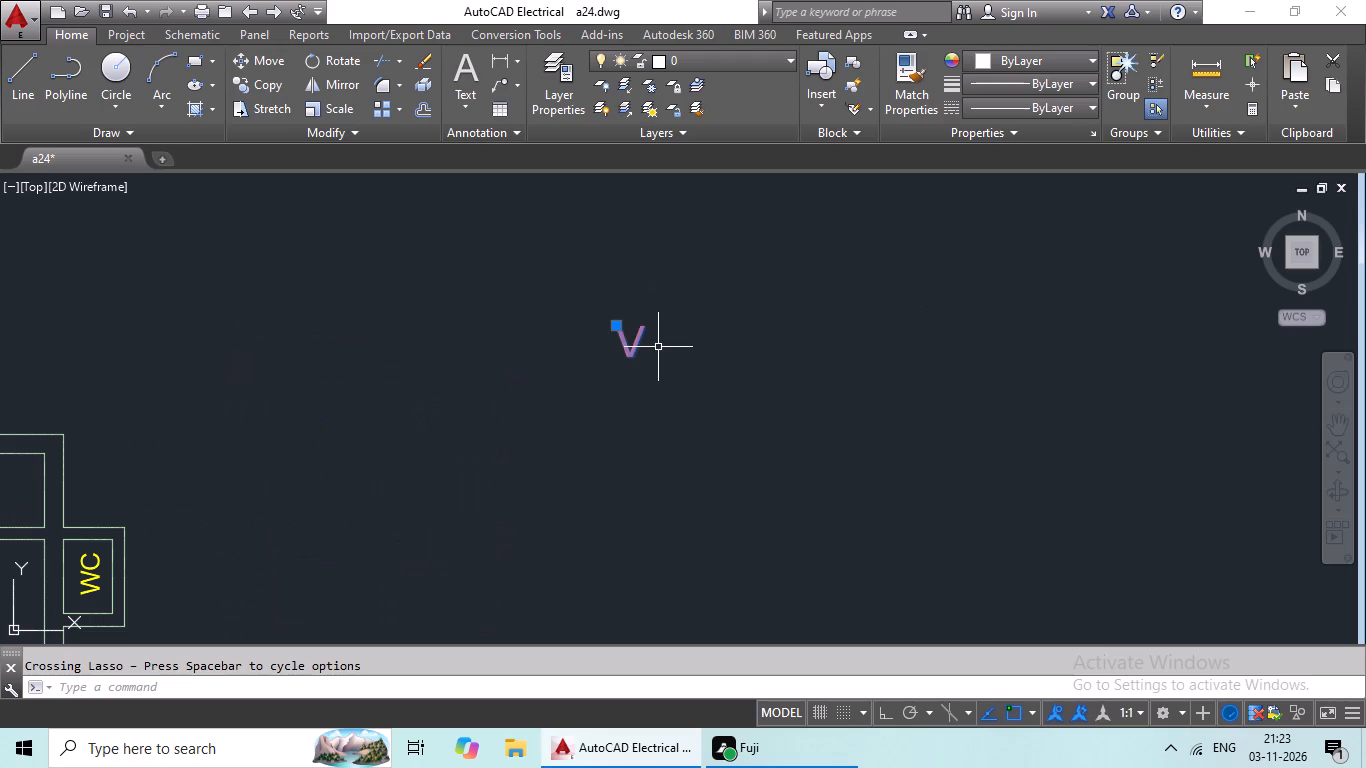
pyautogui.press('Escape')
pyautogui.doubleClick(633, 341)
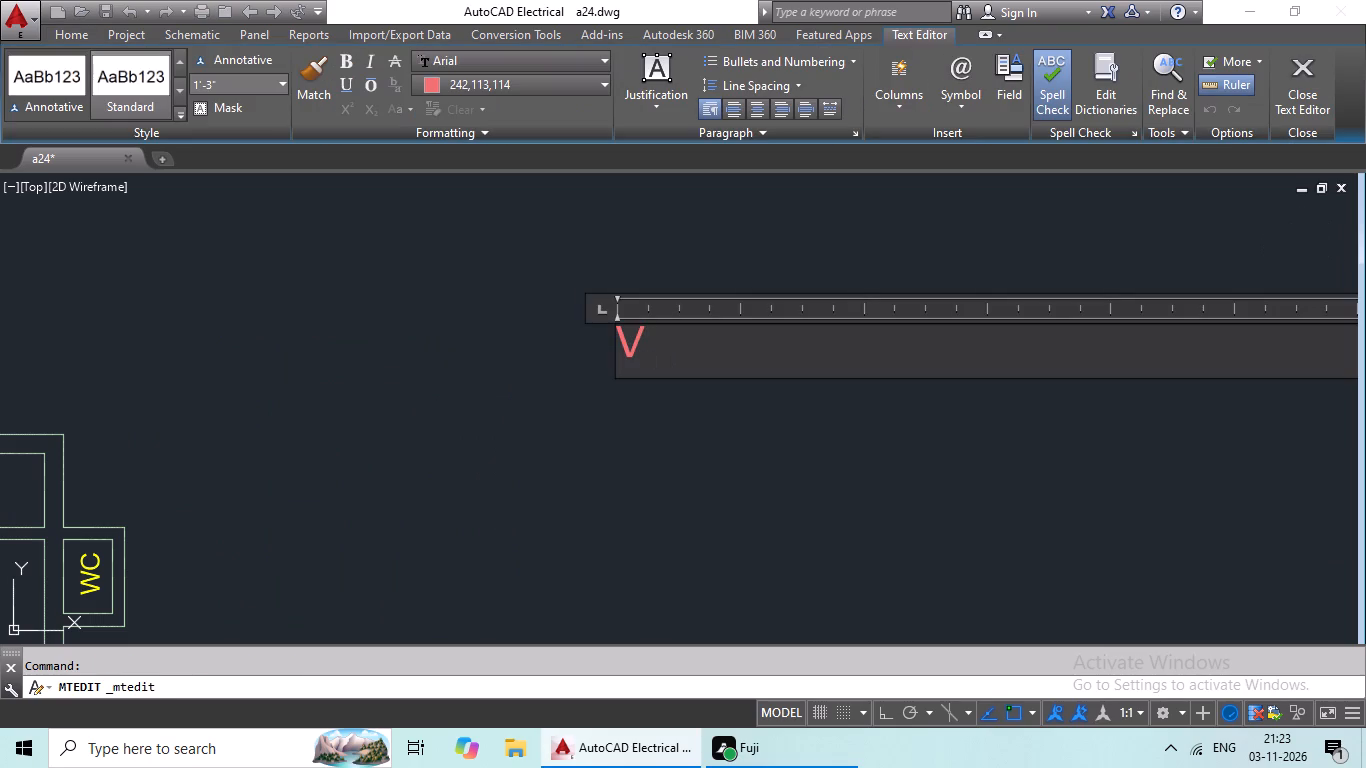
pyautogui.press('BackSpace')
pyautogui.hotkey('shift', 'd')
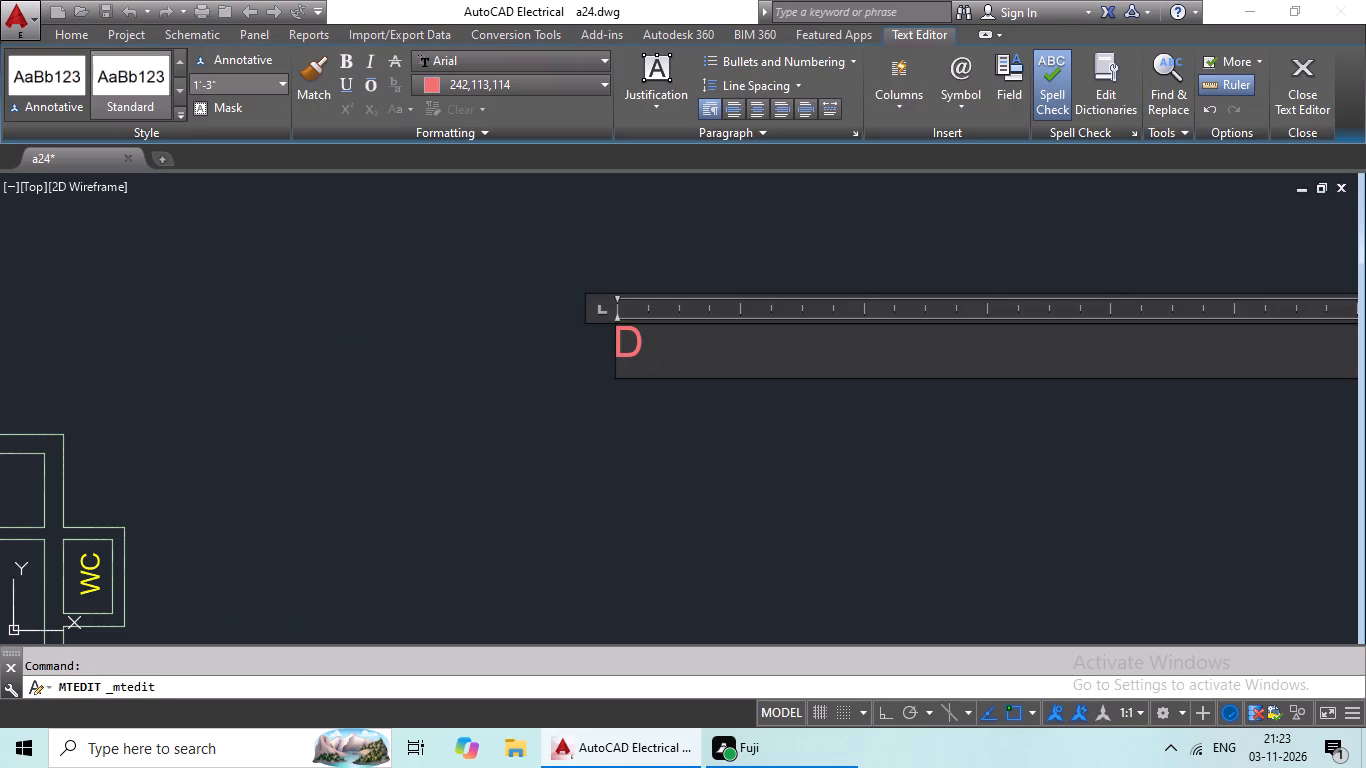
pyautogui.click(485, 494)
# Copy the D label and paste it inside the door swings of the two eastern 8'X3' VER. rooms.
pyautogui.moveTo(603, 295); pyautogui.dragTo(721, 391)
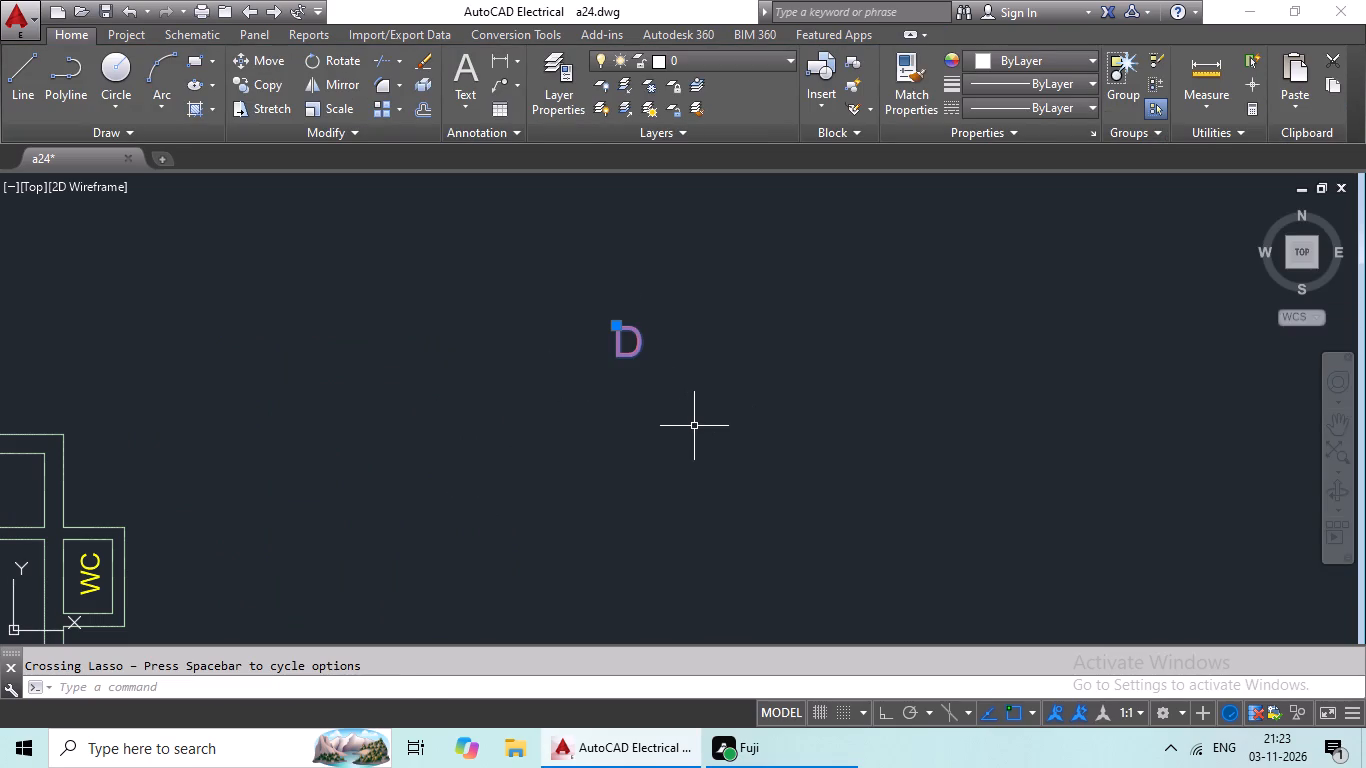
pyautogui.hotkey('ctrl', 'c')
pyautogui.hotkey('ctrl', 'v')
pyautogui.keyDown('ctrl'); pyautogui.scroll(-2, 618, 471); pyautogui.keyUp('ctrl')
pyautogui.moveTo(525, 468); pyautogui.dragTo(743, 409, button='middle')
pyautogui.scroll(4, 504, 441)
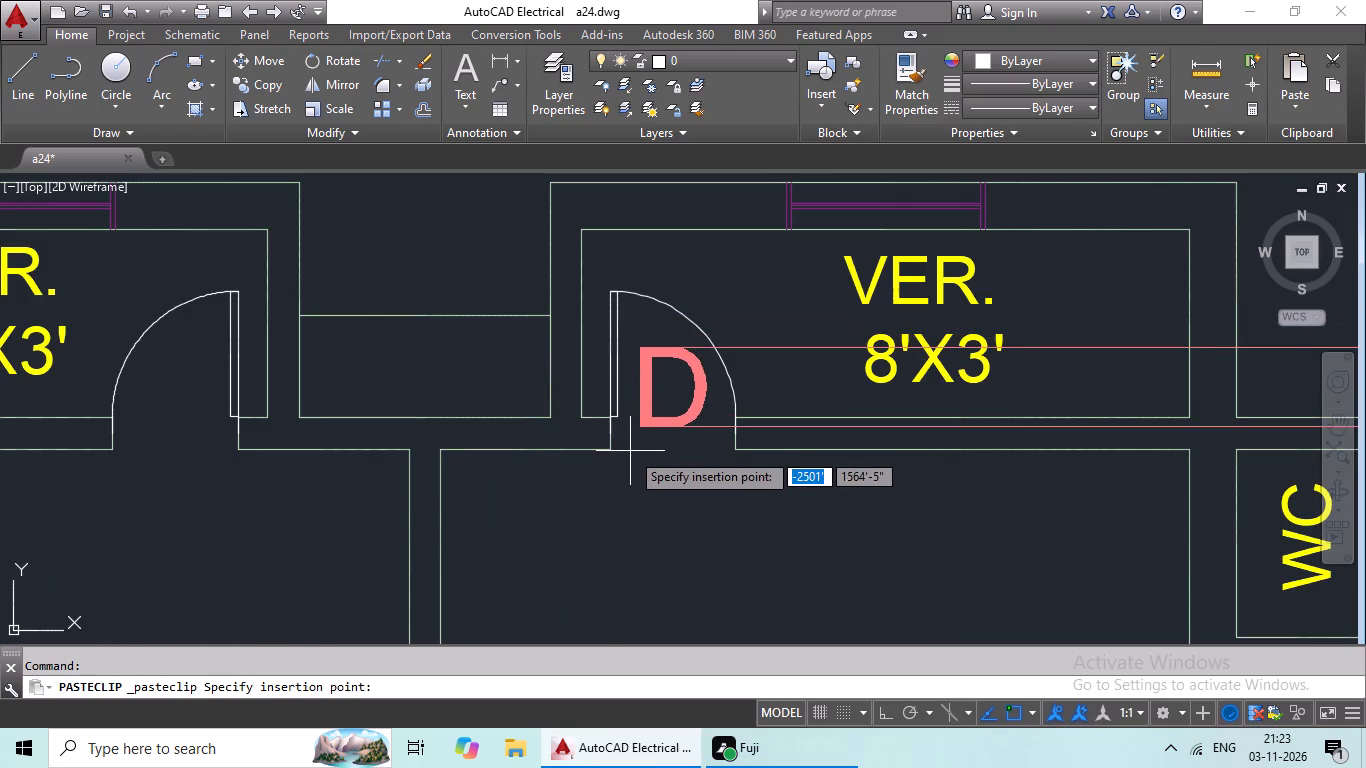
pyautogui.click(629, 455)
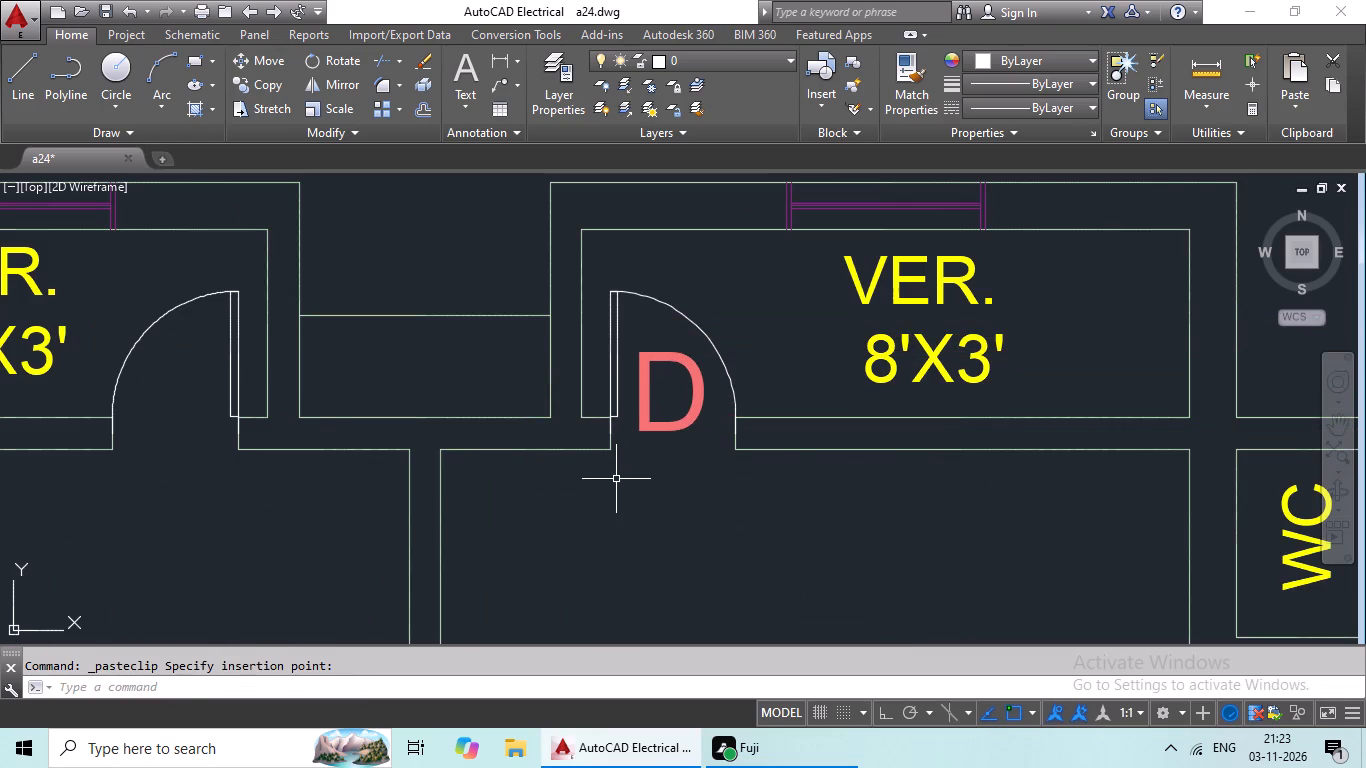
pyautogui.hotkey('ctrl', 'v')
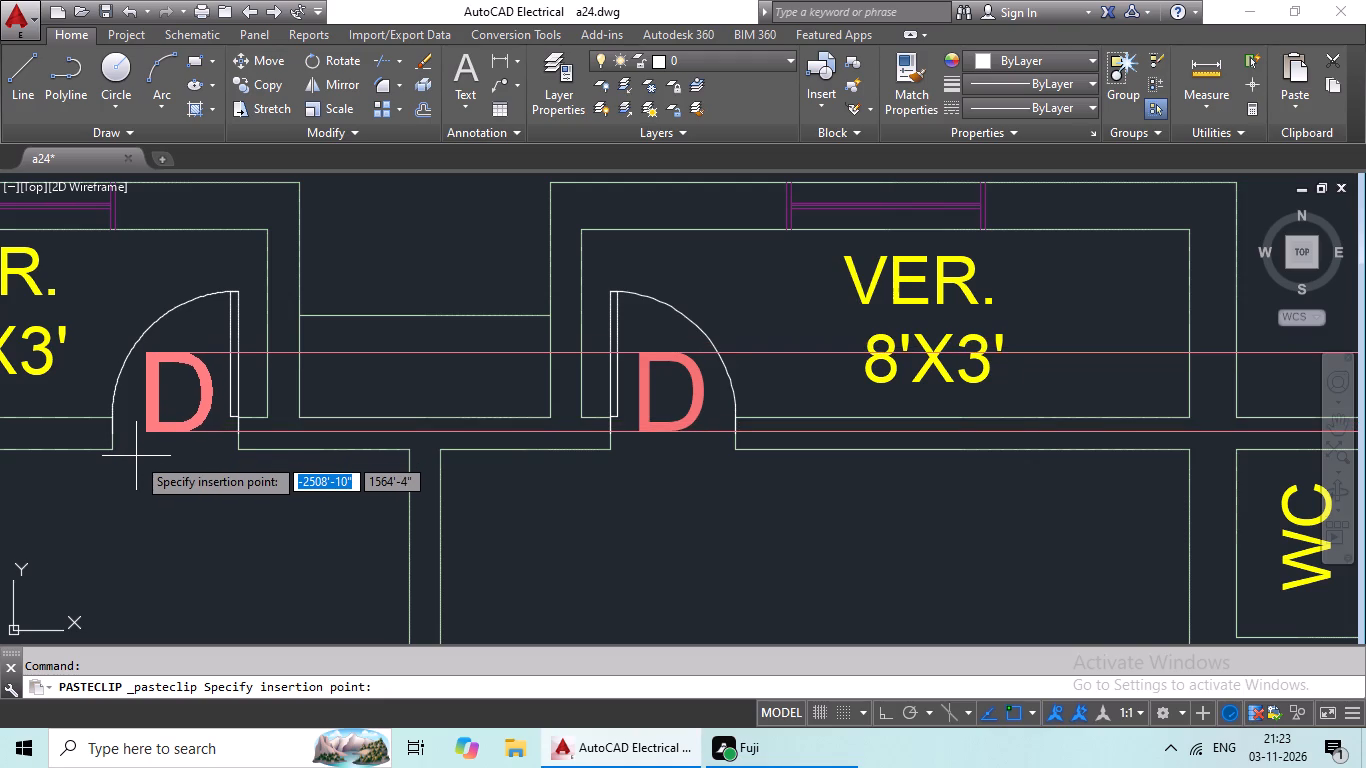
pyautogui.click(136, 456)
# Paste D labels inside the door swings of the two western 8'X3' VER. rooms.
pyautogui.hotkey('ctrl', 'v')
pyautogui.keyDown('ctrl'); pyautogui.scroll(-3, 282, 469); pyautogui.keyUp('ctrl')
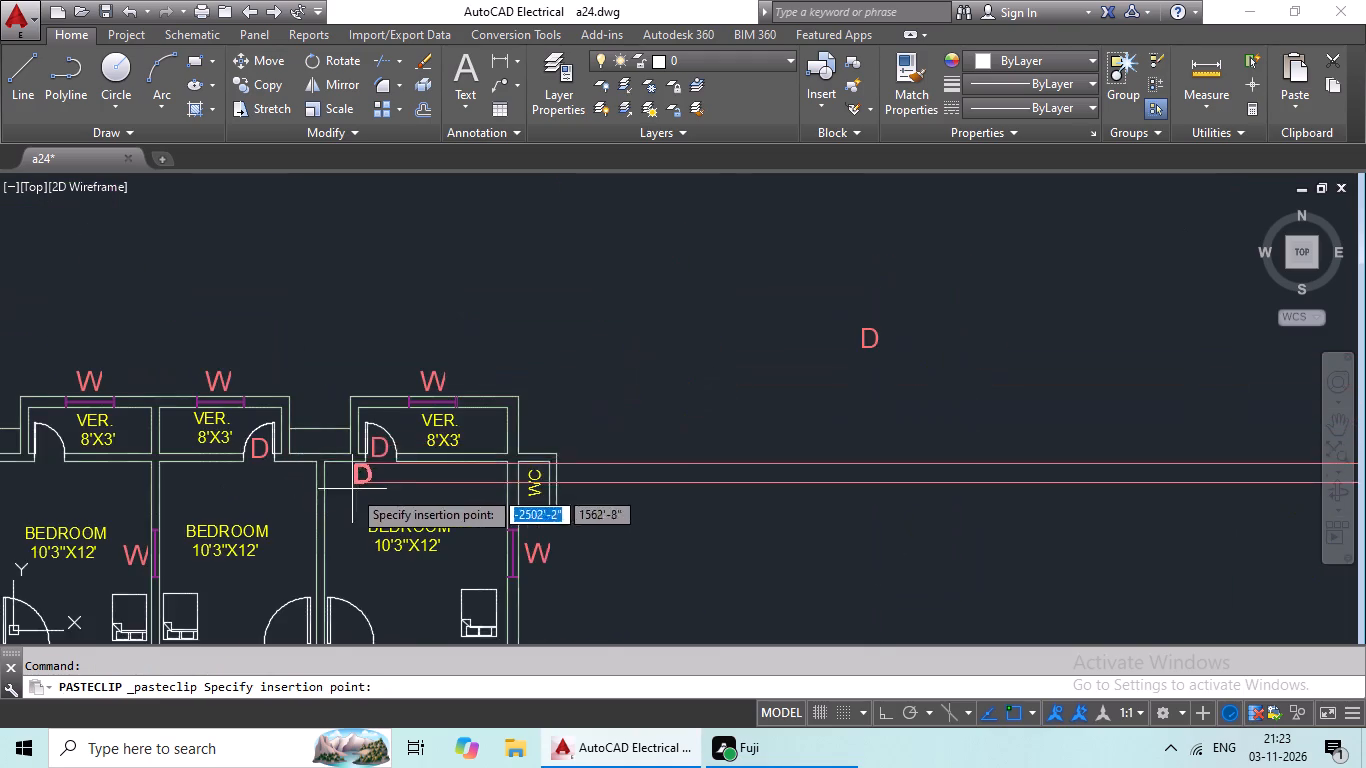
pyautogui.moveTo(352, 489); pyautogui.dragTo(646, 427, button='middle')
pyautogui.scroll(4, 319, 396)
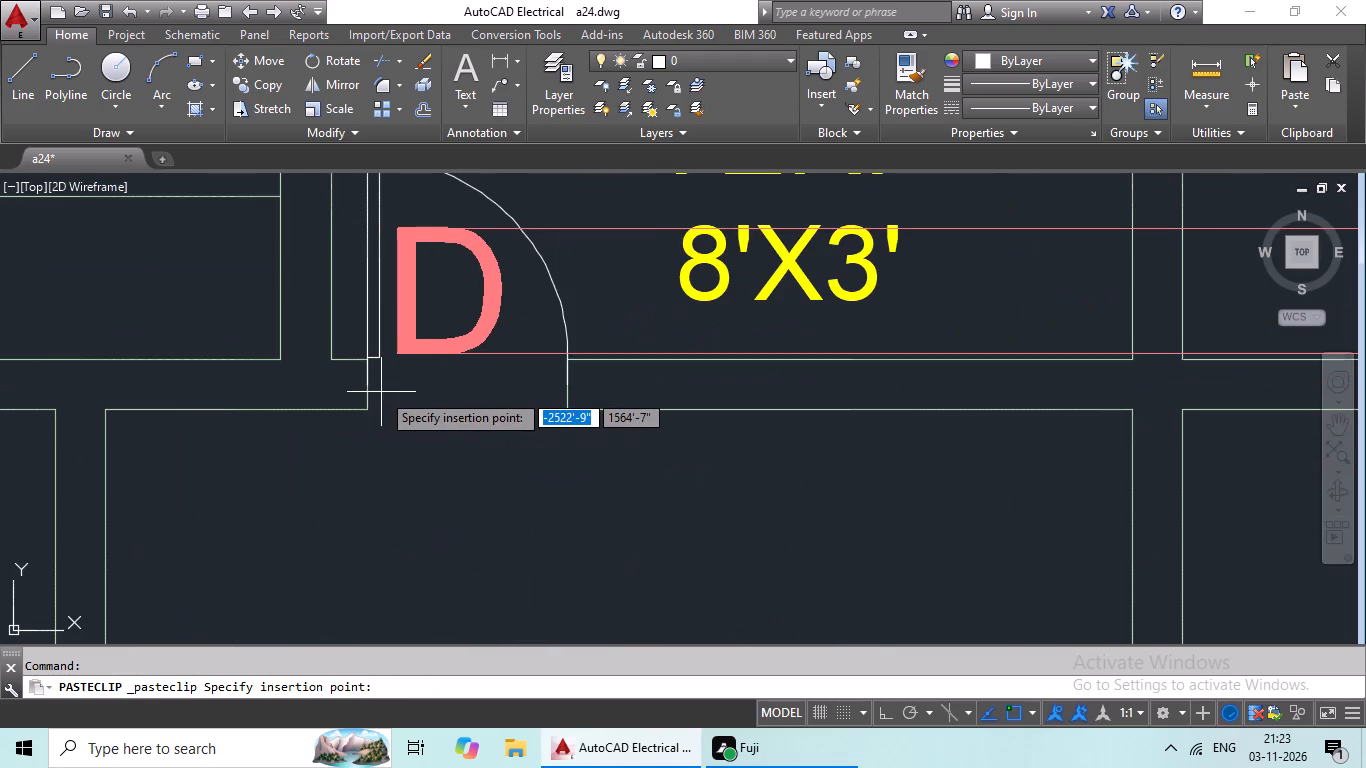
pyautogui.click(395, 398)
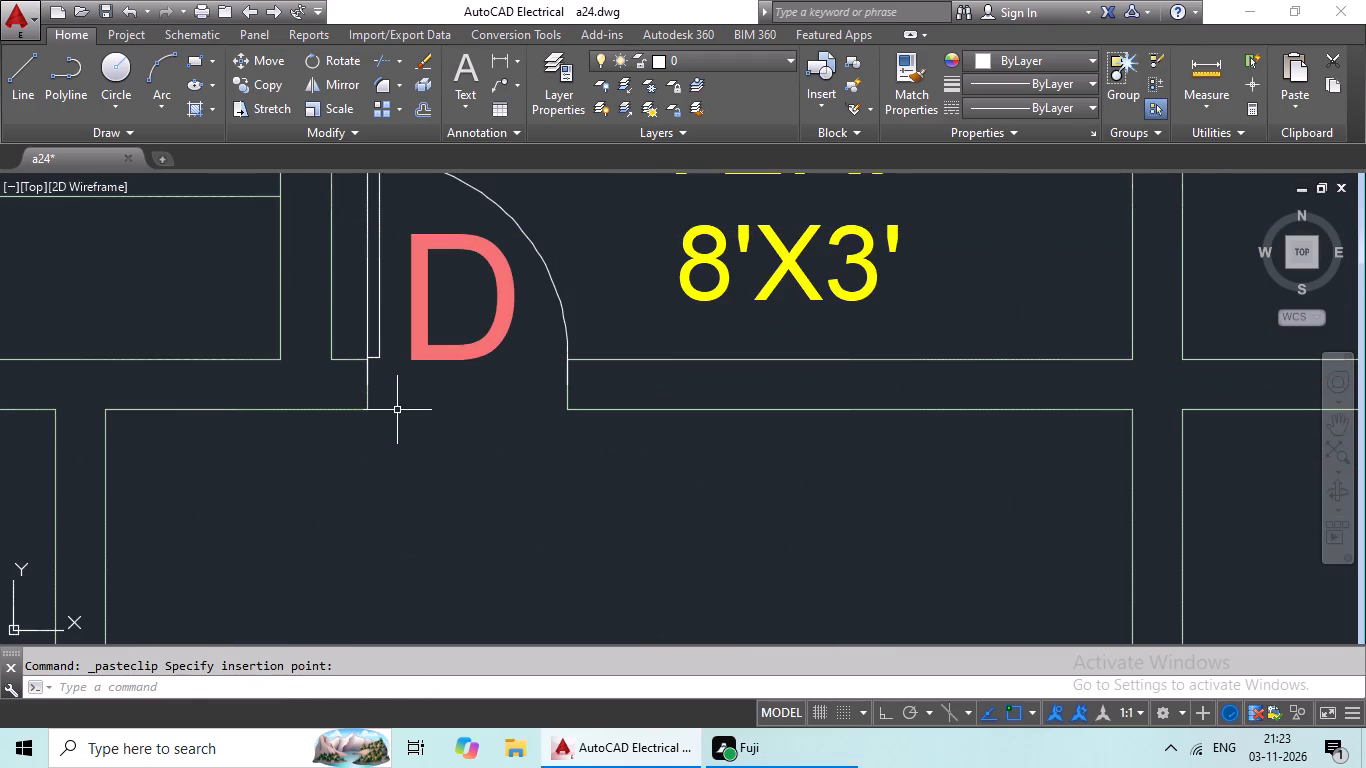
pyautogui.hotkey('ctrl', 'v')
pyautogui.keyDown('ctrl'); pyautogui.scroll(-3, 429, 350); pyautogui.keyUp('ctrl')
pyautogui.moveTo(291, 380); pyautogui.dragTo(636, 413, button='middle')
pyautogui.scroll(-1, 573, 406)
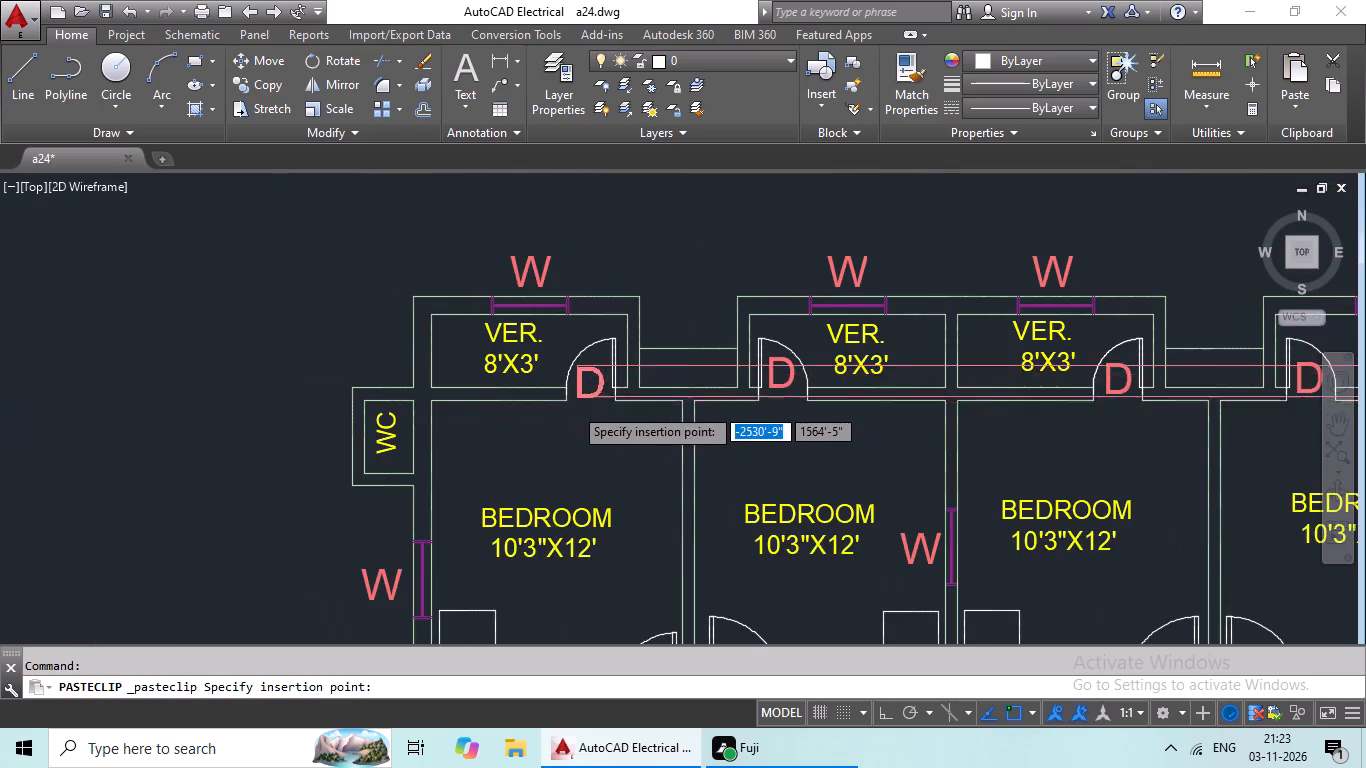
pyautogui.scroll(4, 573, 406)
pyautogui.click(575, 381)
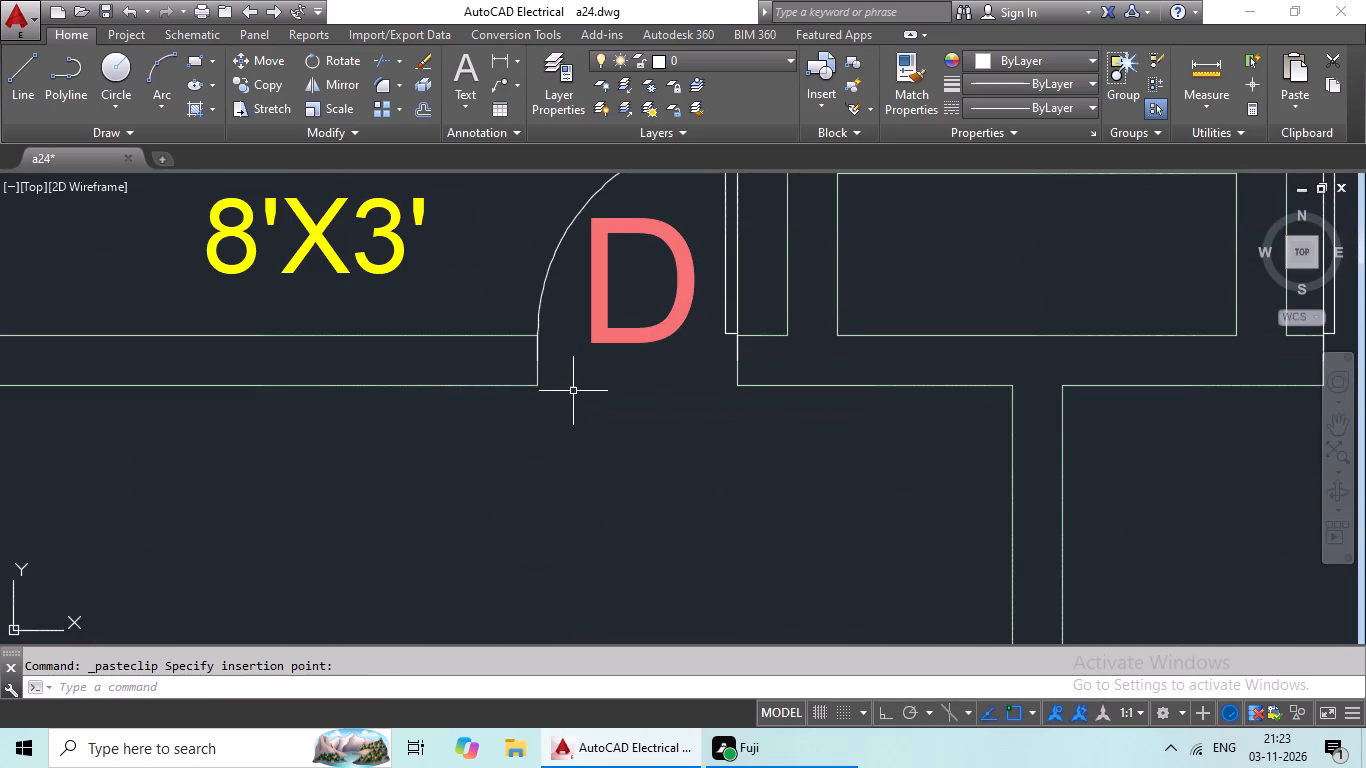
# Paste D labels inside the door swings of the two western bedrooms, at their south walls.
pyautogui.hotkey('ctrl', 'v')
pyautogui.keyDown('ctrl'); pyautogui.scroll(-3, 641, 400); pyautogui.keyUp('ctrl')
pyautogui.moveTo(656, 316); pyautogui.dragTo(662, 261, button='middle')
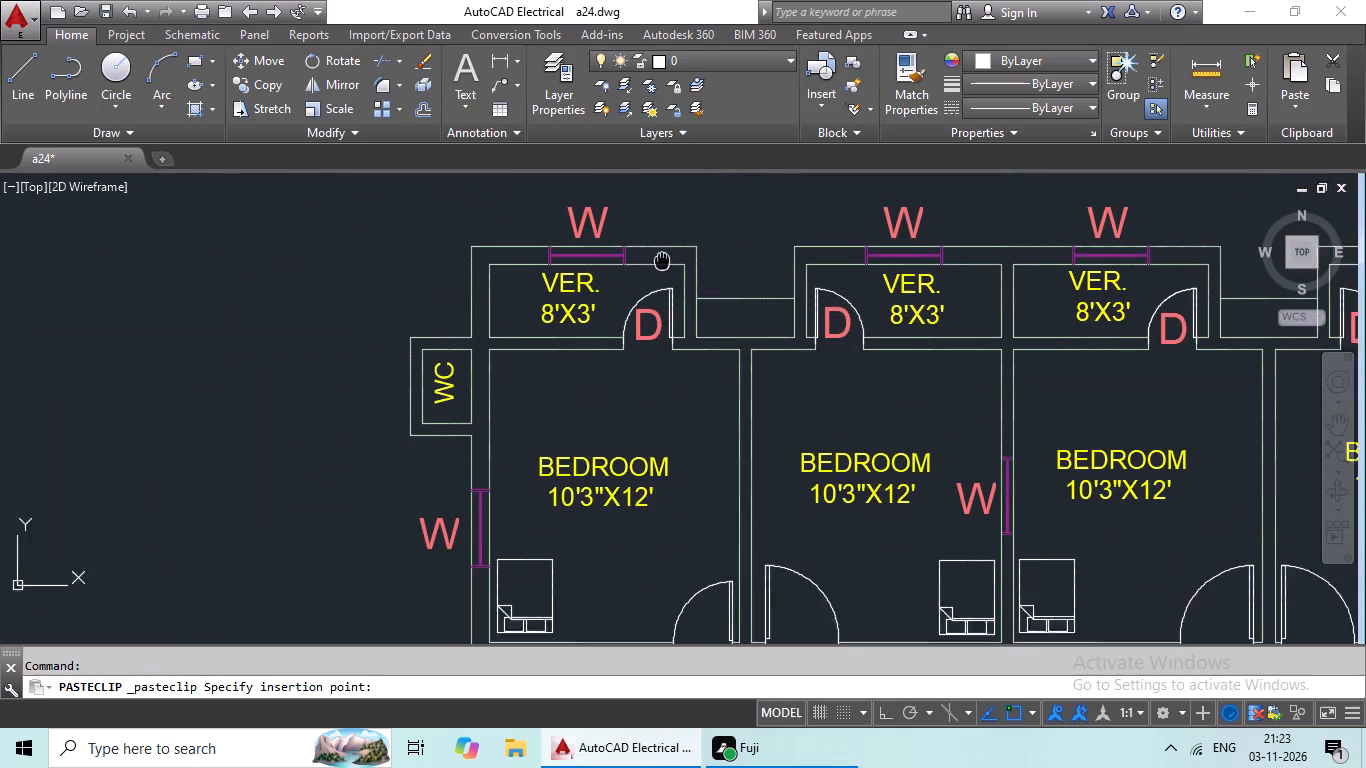
pyautogui.moveTo(666, 441); pyautogui.dragTo(646, 199, button='middle')
pyautogui.scroll(4, 669, 391)
pyautogui.scroll(-1, 678, 419)
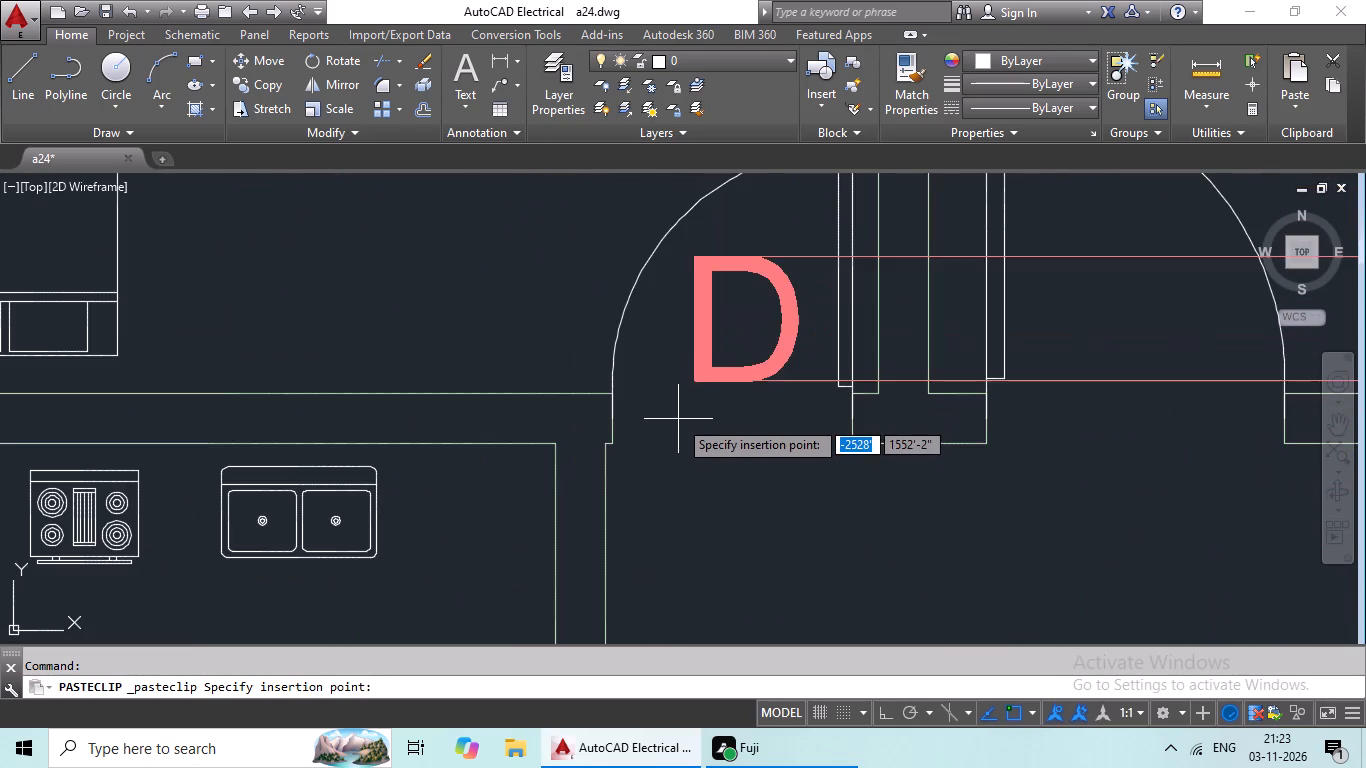
pyautogui.click(687, 396)
pyautogui.hotkey('ctrl', 'v')
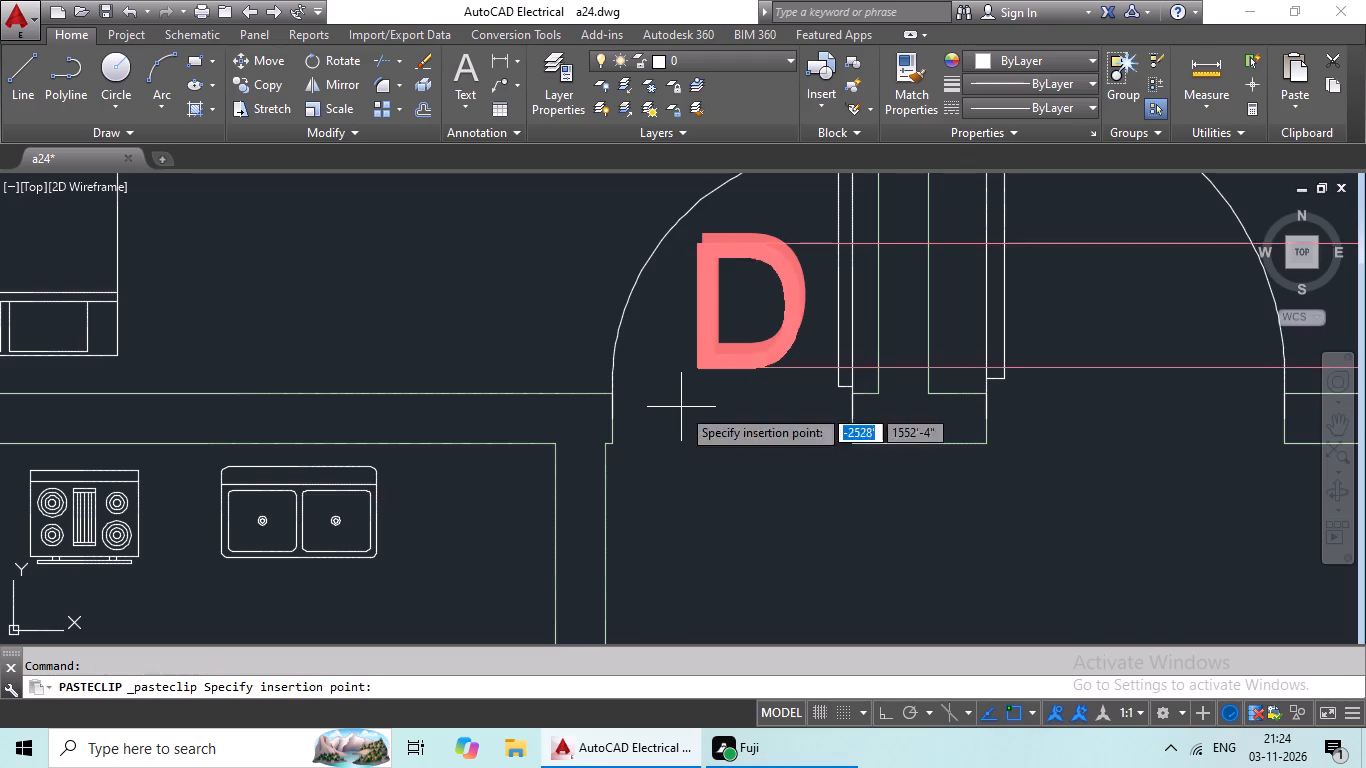
pyautogui.click(1051, 359)
pyautogui.scroll(-3, 1071, 402)
pyautogui.moveTo(1074, 406); pyautogui.dragTo(682, 370, button='middle')
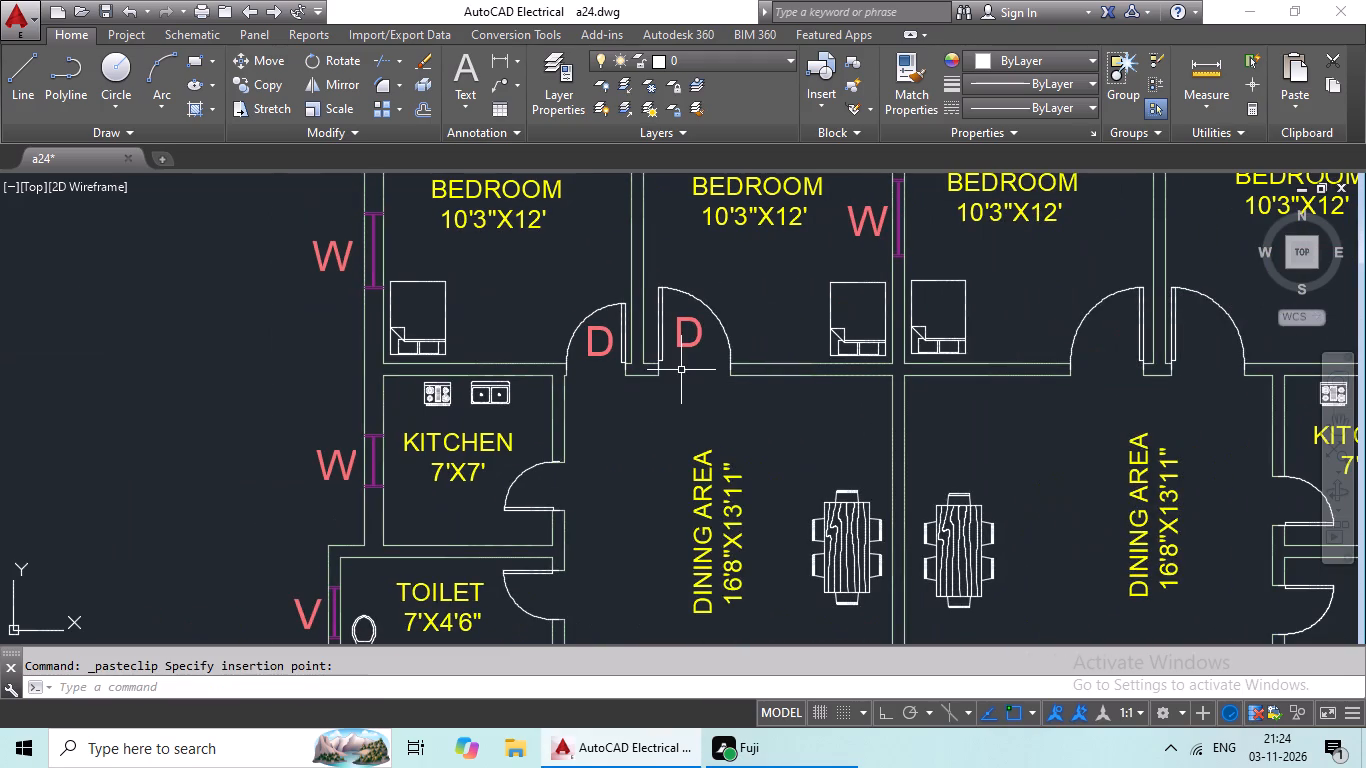
# Paste a D label inside the door swing of the western 7'X7' kitchen.
pyautogui.hotkey('ctrl', 'v')
pyautogui.scroll(4, 543, 517)
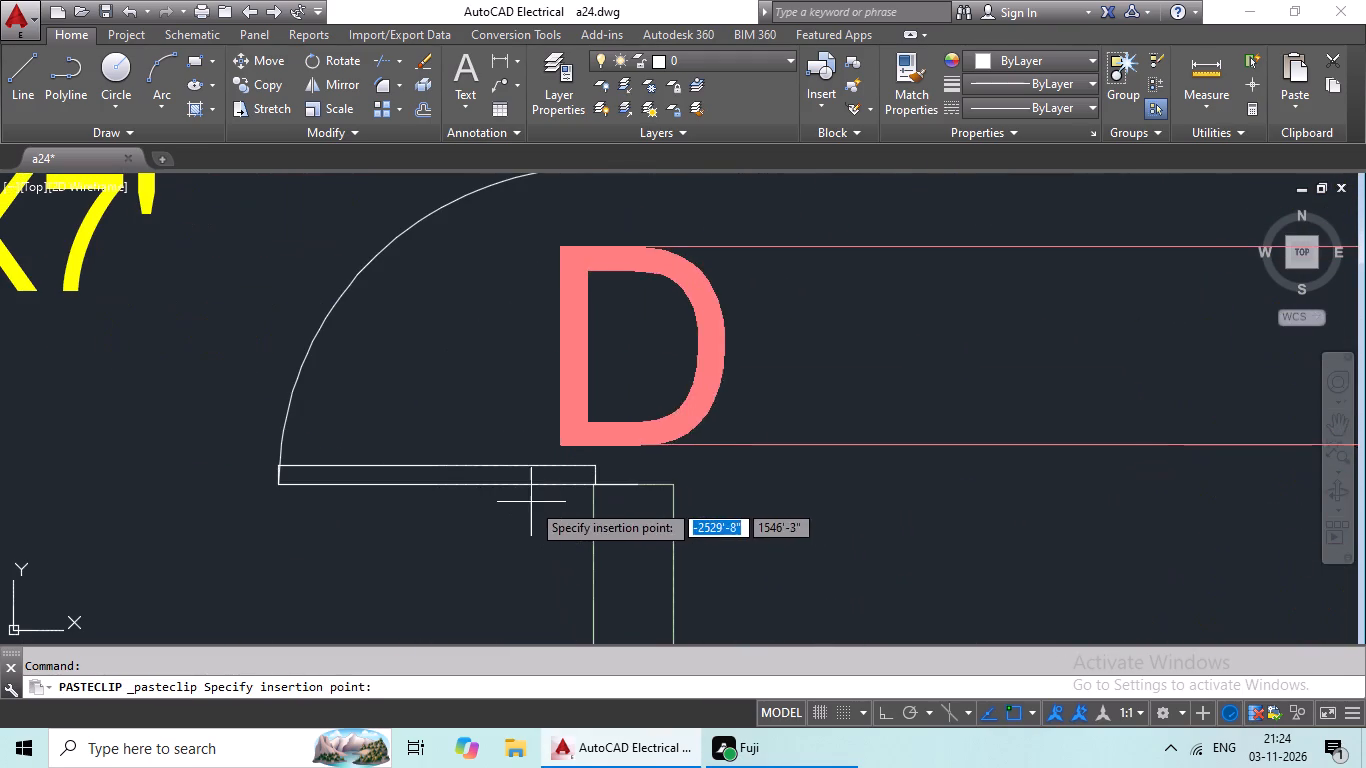
pyautogui.doubleClick(422, 491)
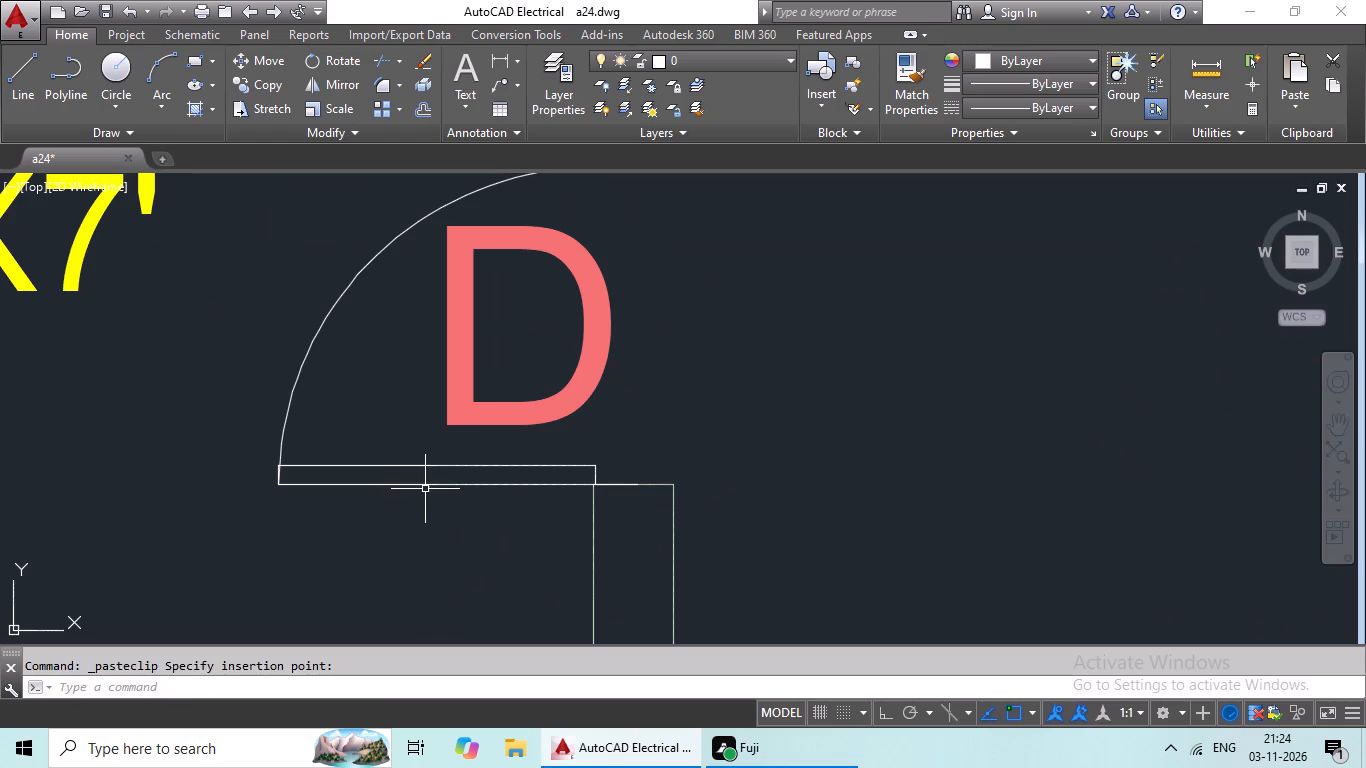
# Paste D labels inside the door swings of the two eastern bedrooms, at their south walls.
pyautogui.hotkey('ctrl', 'v')
pyautogui.keyDown('ctrl'); pyautogui.scroll(-4, 561, 478); pyautogui.keyUp('ctrl')
pyautogui.moveTo(712, 477); pyautogui.dragTo(677, 476, button='middle')
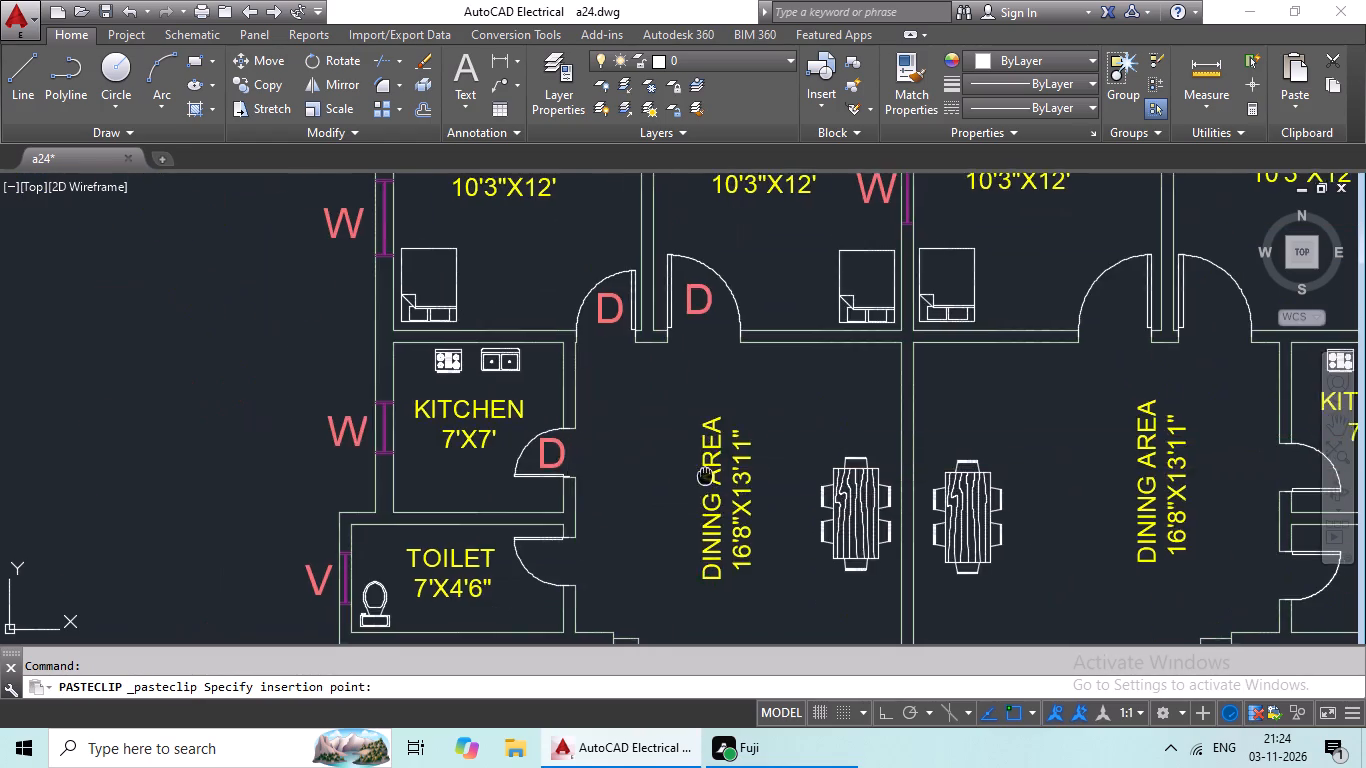
pyautogui.moveTo(677, 476); pyautogui.dragTo(391, 476, button='middle')
pyautogui.scroll(3, 897, 306)
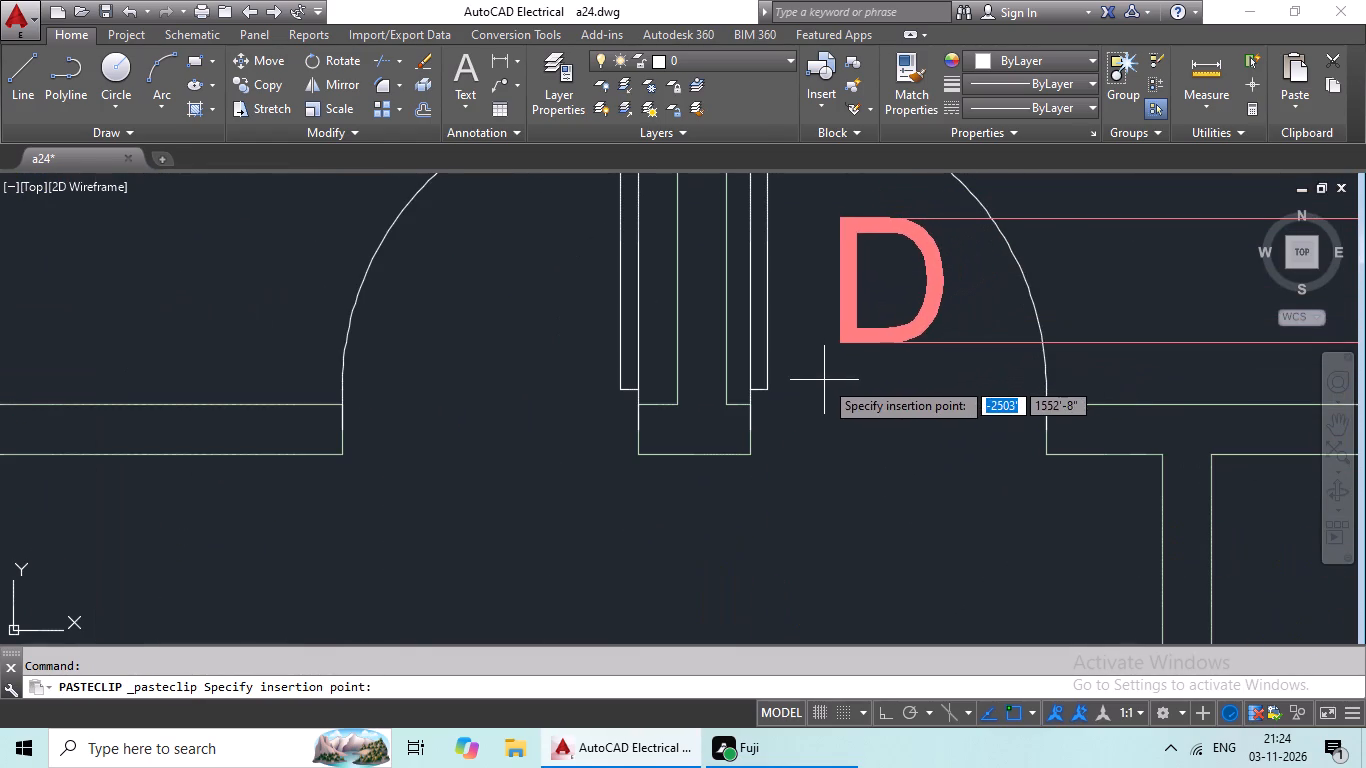
pyautogui.click(823, 381)
pyautogui.hotkey('ctrl', 'v')
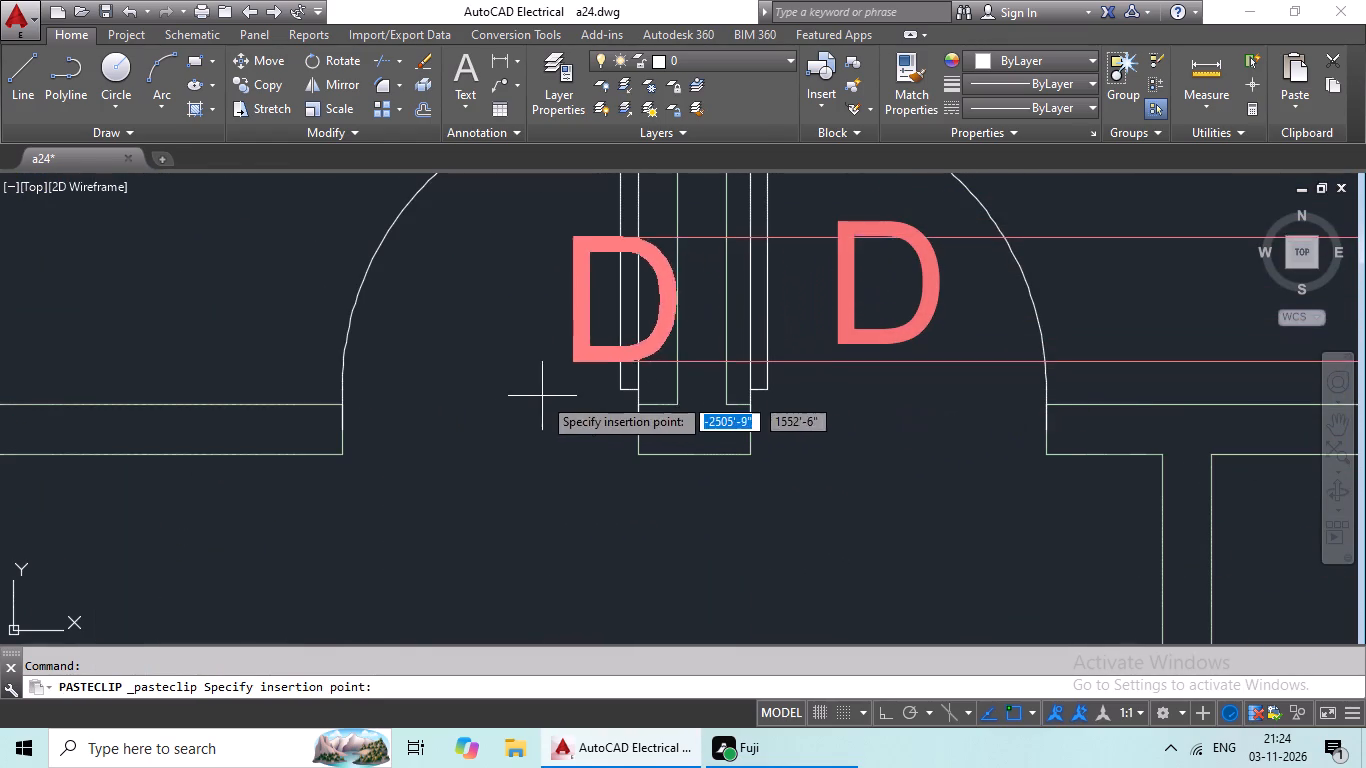
pyautogui.click(461, 372)
# Paste D labels inside the door swings of the eastern 7'X7' kitchen and the eastern 7'X4'6" toilet.
pyautogui.scroll(-2, 605, 391)
pyautogui.moveTo(613, 422); pyautogui.dragTo(611, 342, button='middle')
pyautogui.middleClick(609, 275)
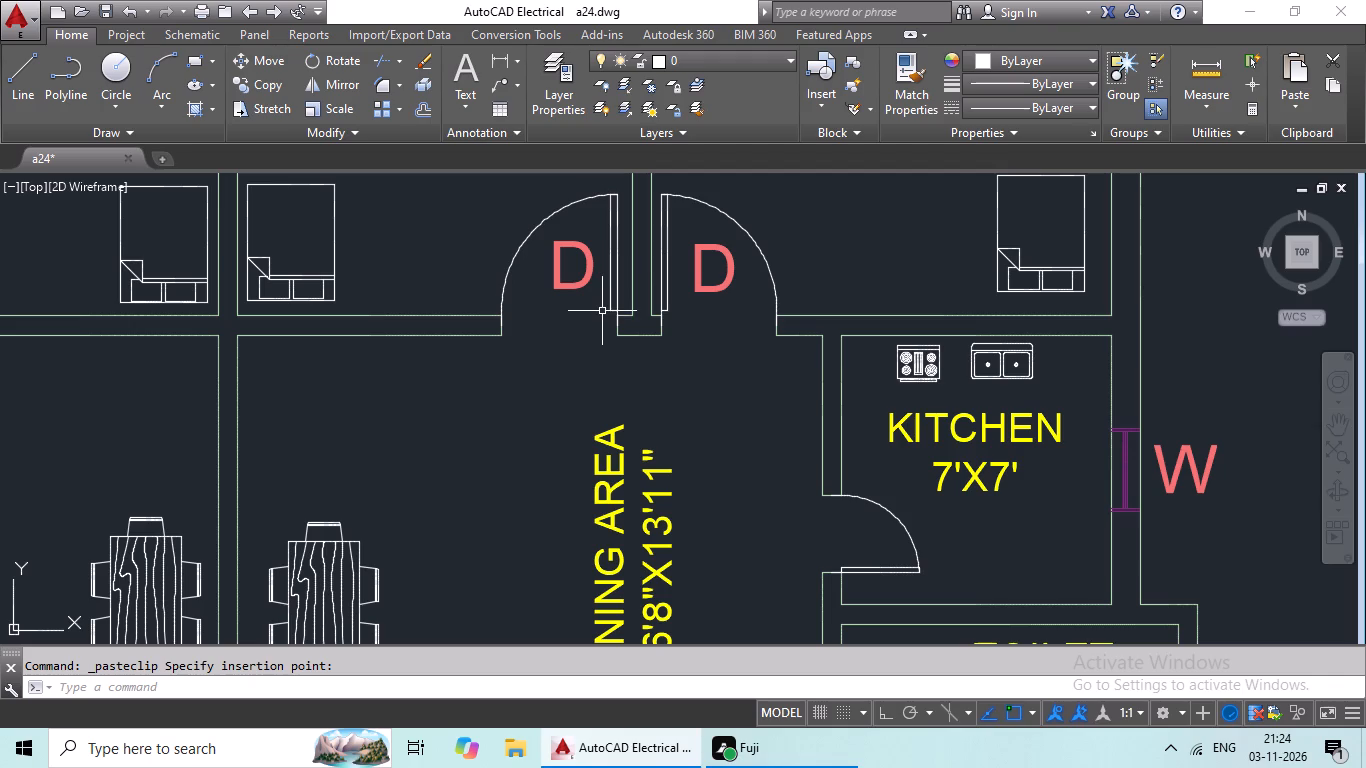
pyautogui.hotkey('ctrl', 'v')
pyautogui.moveTo(672, 327); pyautogui.dragTo(629, 208, button='middle')
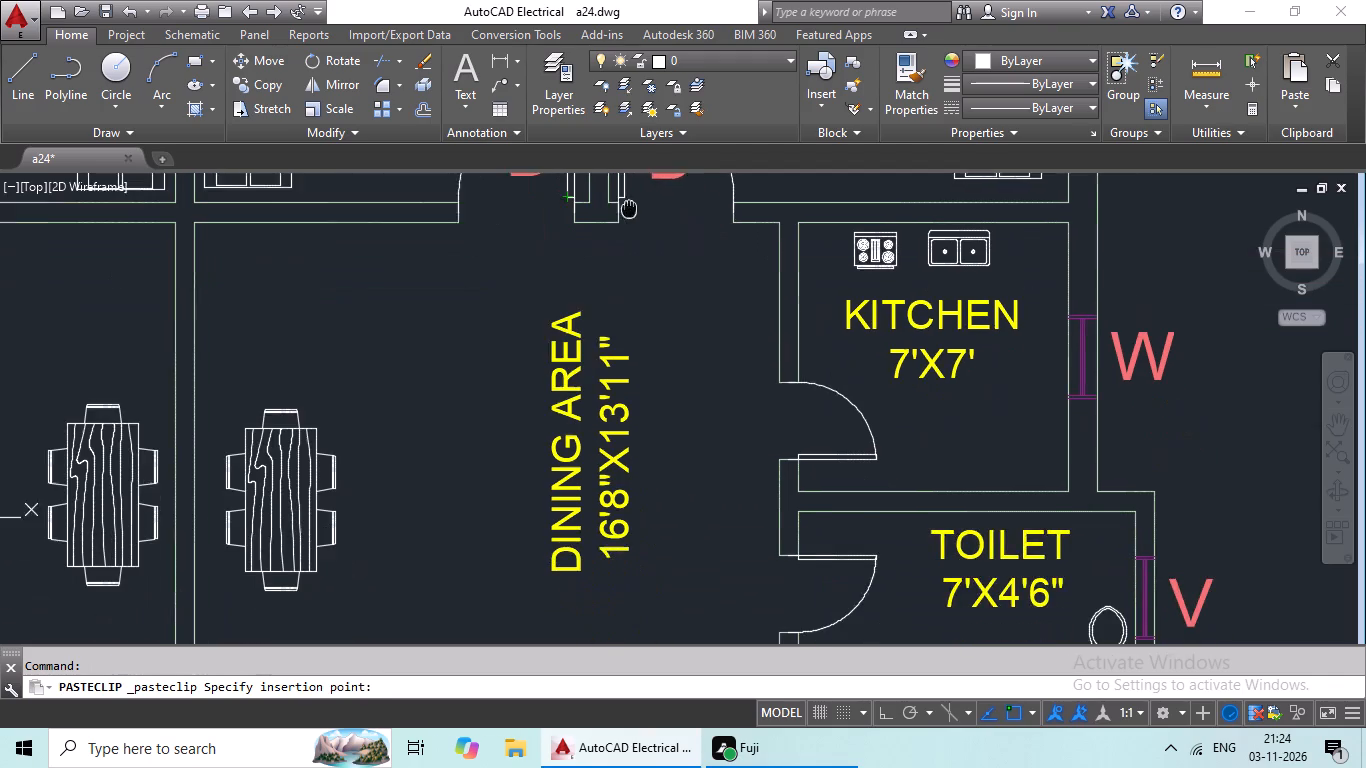
pyautogui.moveTo(629, 208); pyautogui.dragTo(629, 207, button='middle')
pyautogui.scroll(2, 792, 434)
pyautogui.click(777, 470)
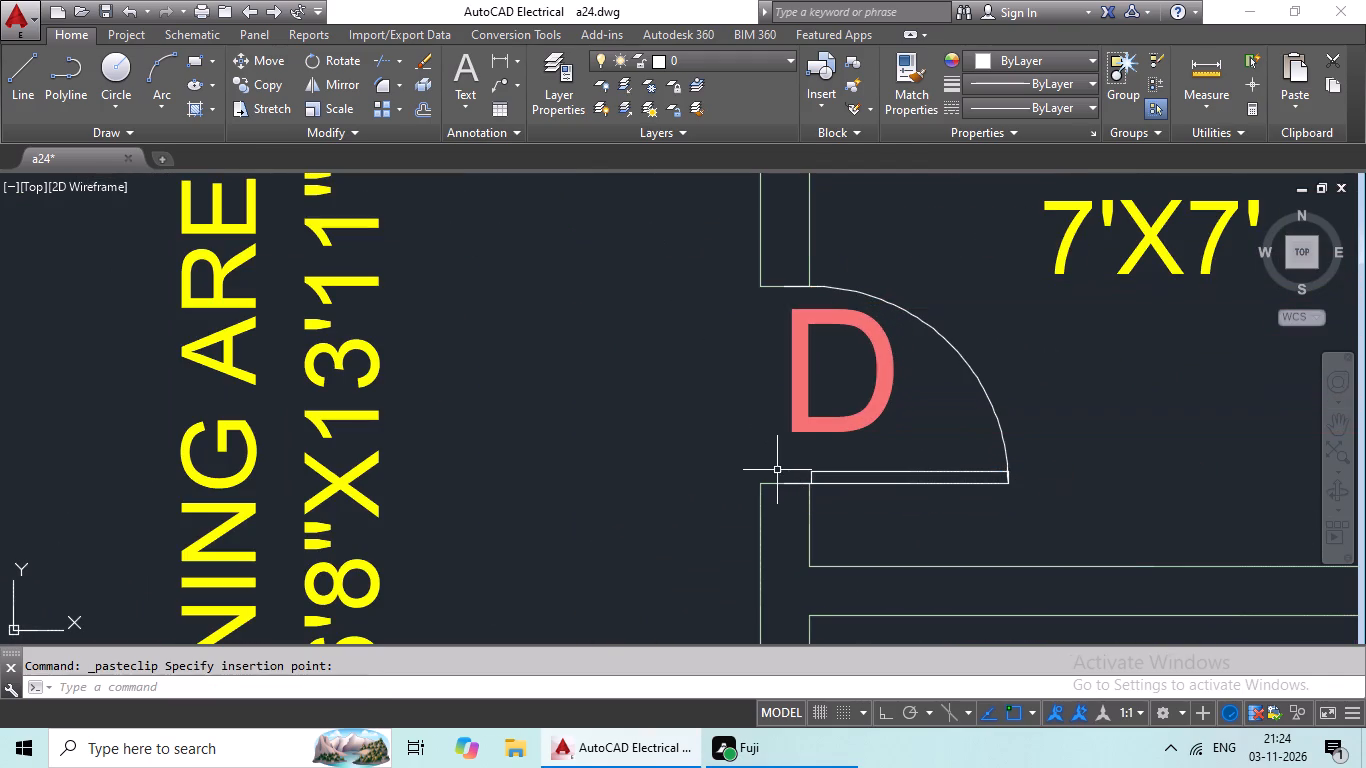
pyautogui.hotkey('ctrl', 'v')
pyautogui.keyDown('ctrl'); pyautogui.scroll(-2, 642, 422); pyautogui.keyUp('ctrl')
pyautogui.moveTo(598, 453); pyautogui.dragTo(601, 390, button='middle')
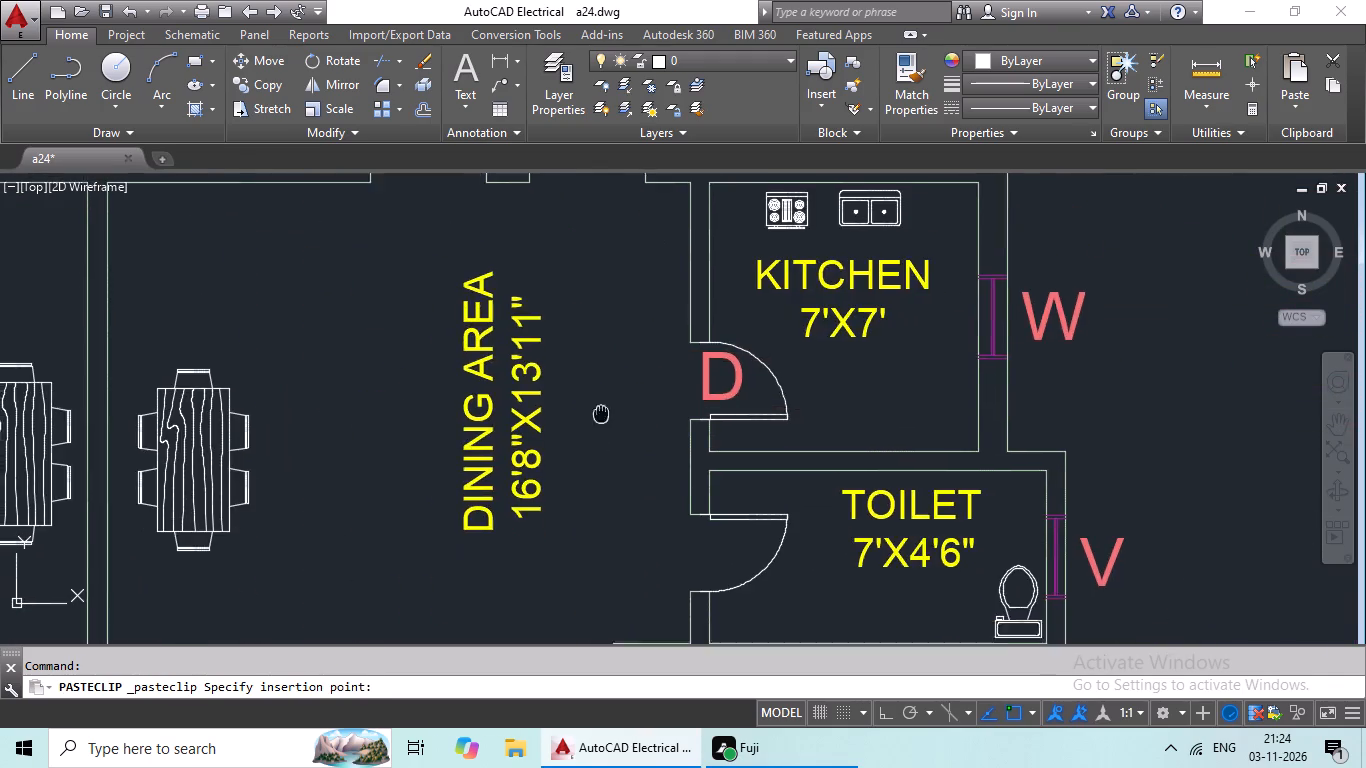
pyautogui.moveTo(601, 390); pyautogui.dragTo(577, 250, button='middle')
pyautogui.scroll(2, 682, 408)
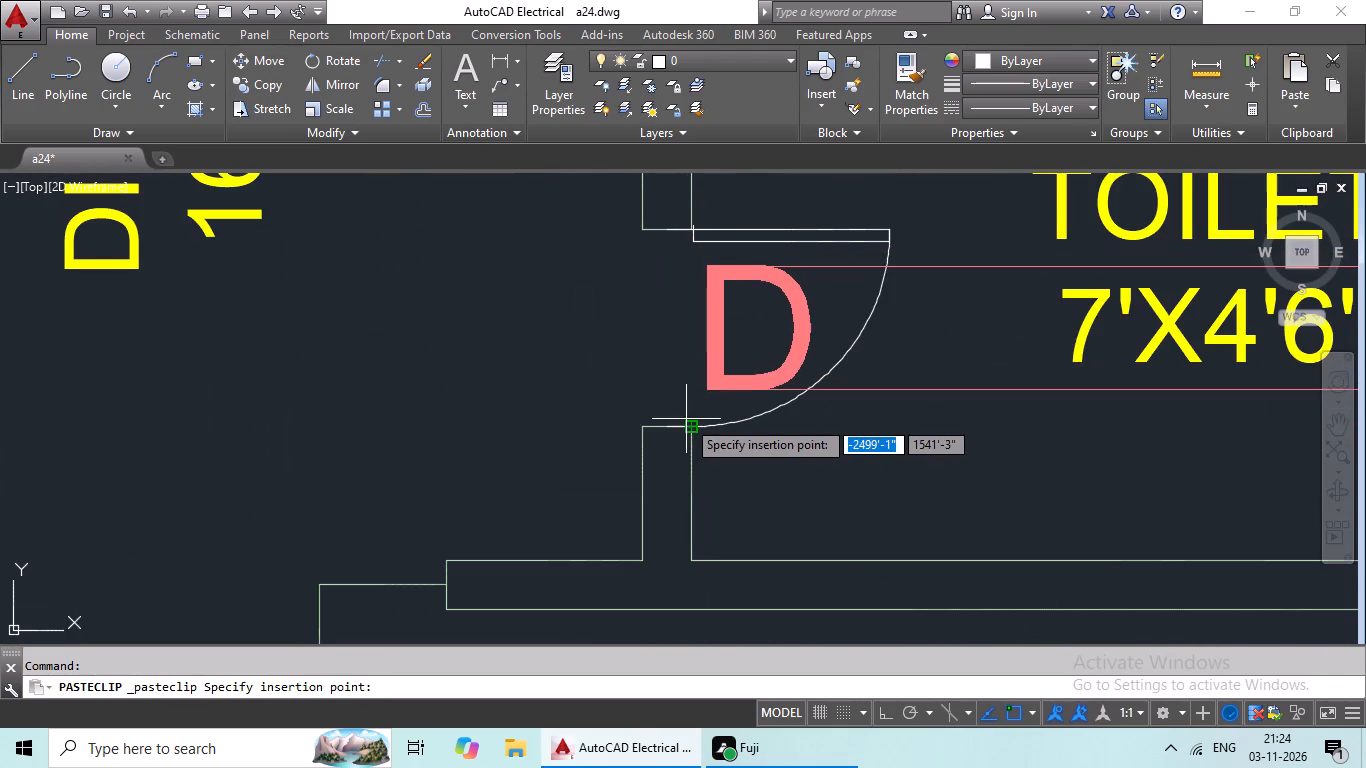
pyautogui.click(686, 419)
# Paste D labels inside the western and eastern apartment entrance door swings beside the lobby north of the stair.
pyautogui.hotkey('ctrl', 'v')
pyautogui.keyDown('ctrl'); pyautogui.scroll(-2, 687, 417); pyautogui.keyUp('ctrl')
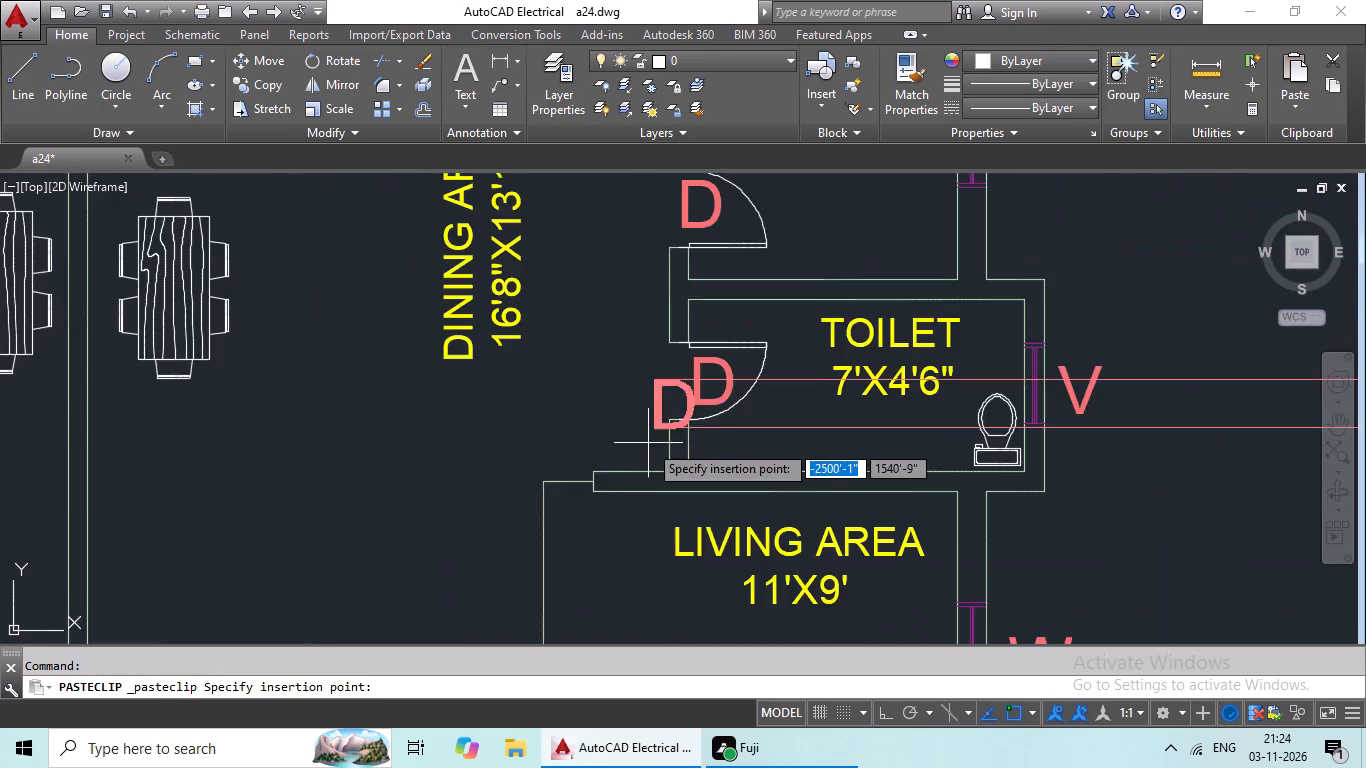
pyautogui.moveTo(648, 443); pyautogui.dragTo(661, 293, button='middle')
pyautogui.scroll(-2, 655, 315)
pyautogui.moveTo(574, 392); pyautogui.dragTo(652, 319, button='middle')
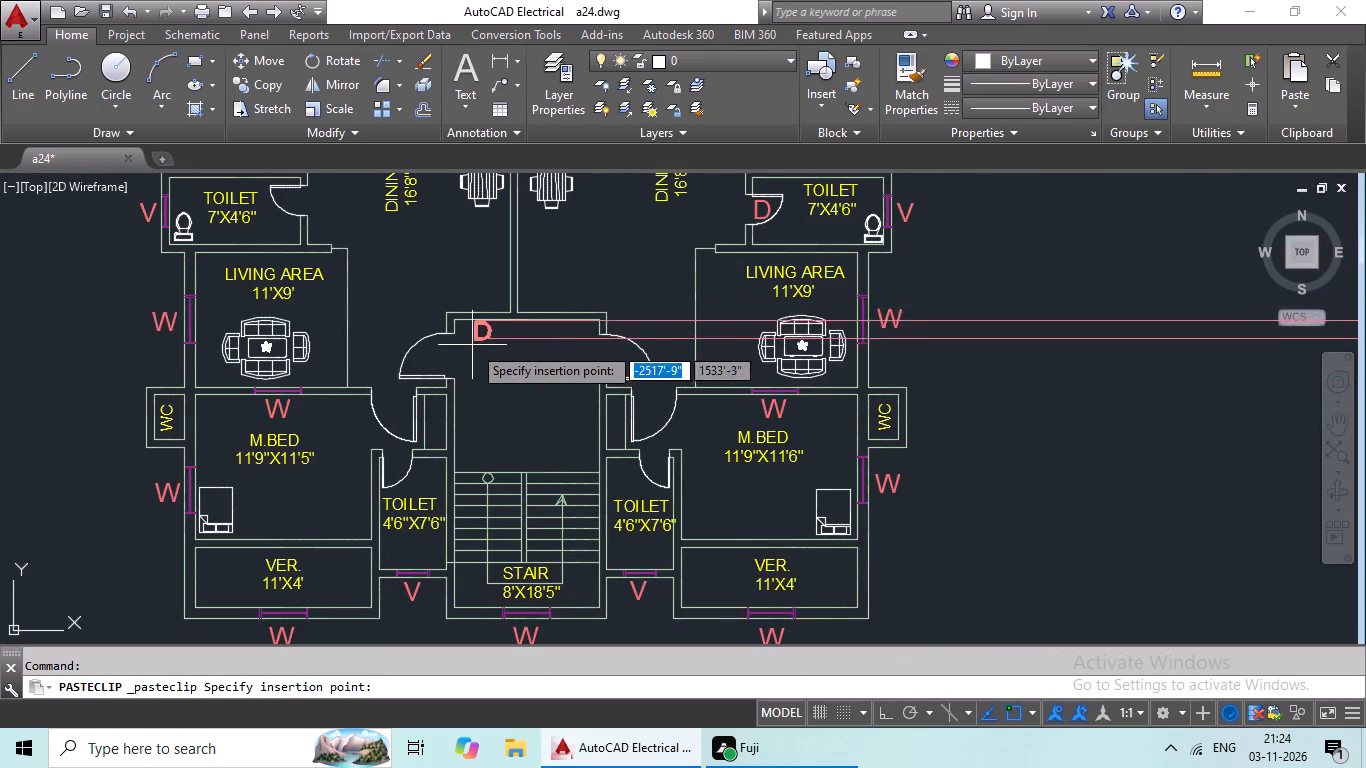
pyautogui.scroll(4, 455, 350)
pyautogui.click(232, 463)
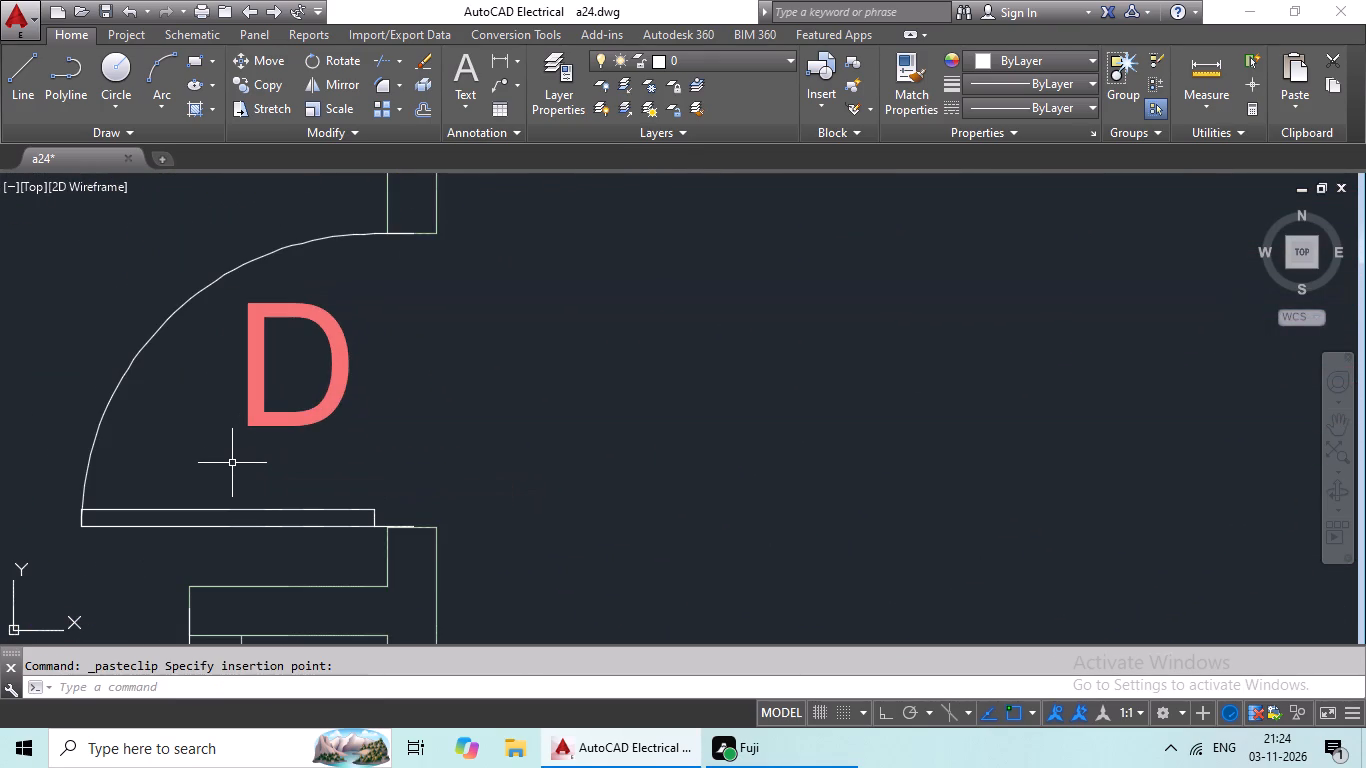
pyautogui.hotkey('ctrl', 'v')
pyautogui.keyDown('ctrl'); pyautogui.scroll(-3, 301, 410); pyautogui.keyUp('ctrl')
pyautogui.moveTo(445, 445); pyautogui.dragTo(215, 326, button='middle')
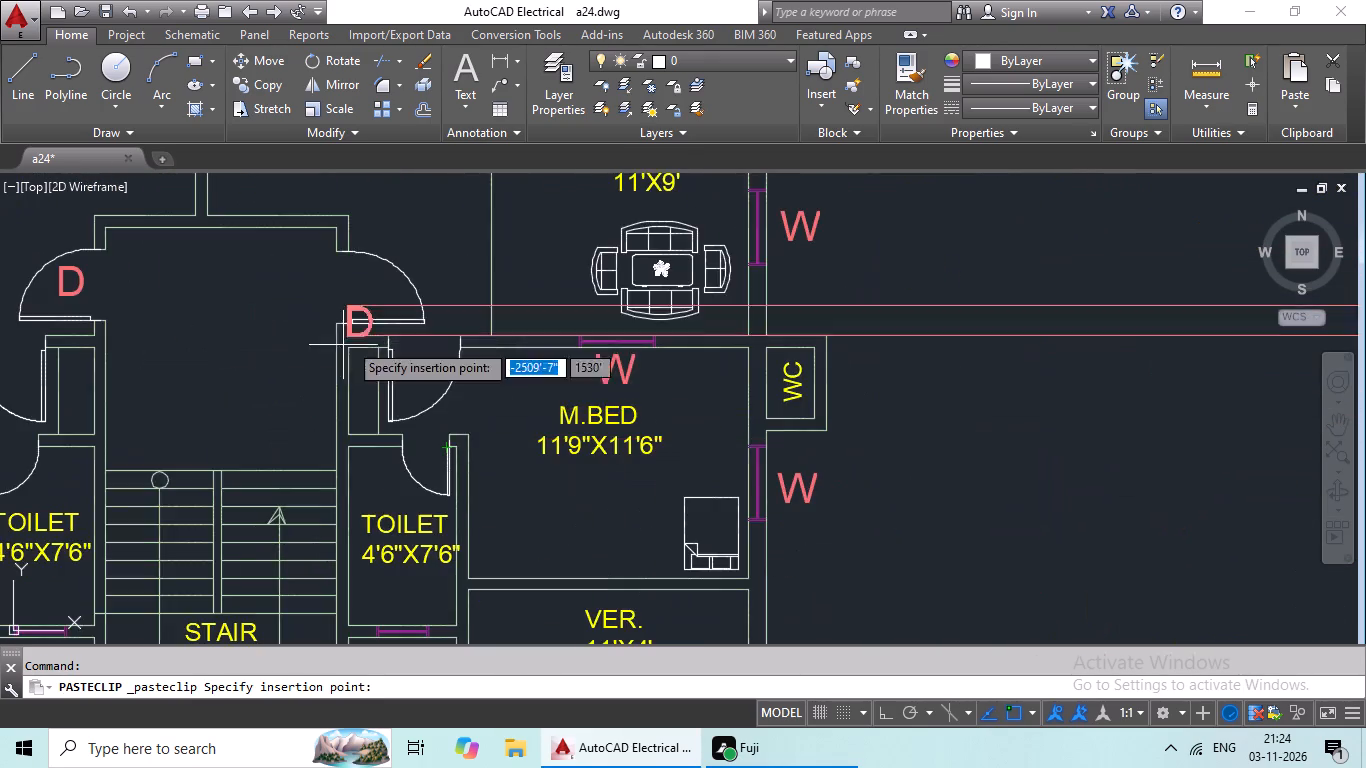
pyautogui.scroll(2, 370, 312)
pyautogui.moveTo(299, 299); pyautogui.dragTo(323, 422, button='middle')
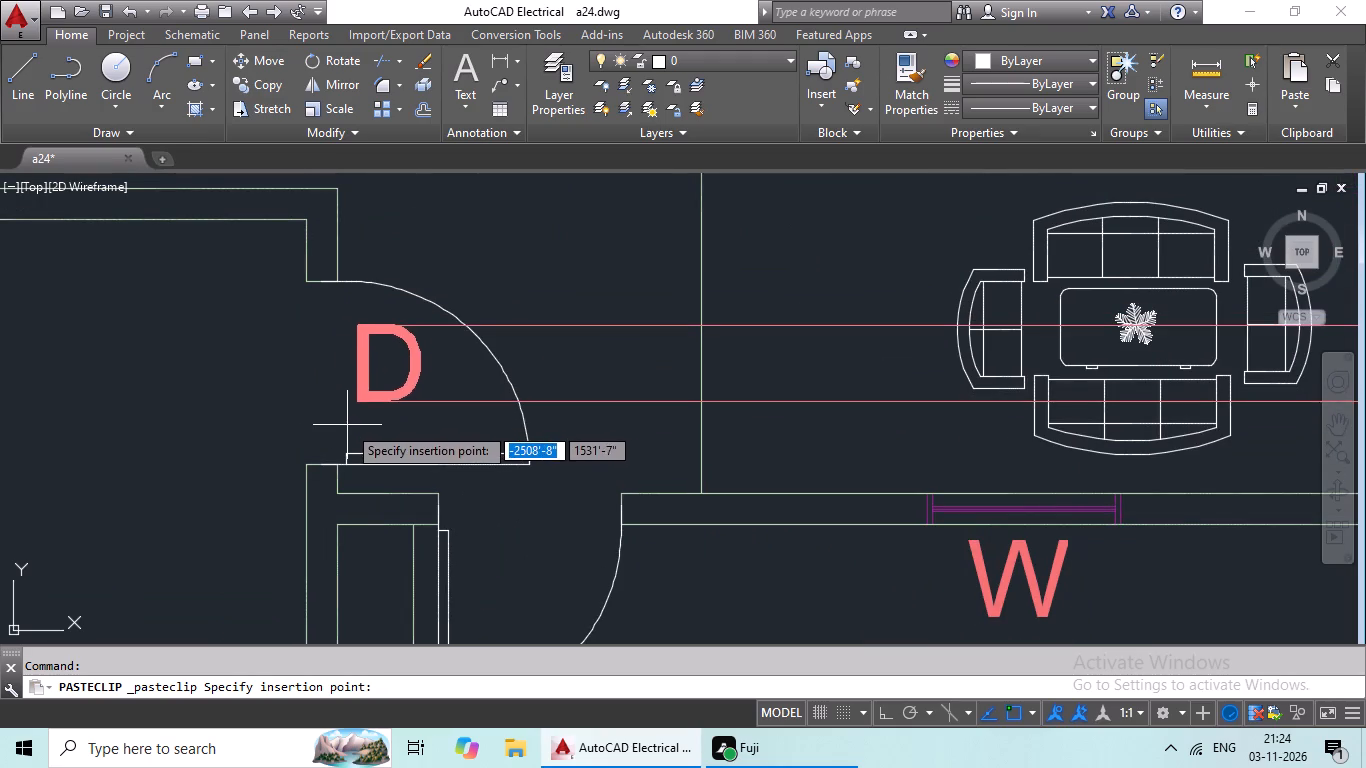
pyautogui.click(347, 425)
# Paste D labels inside the door swings of the eastern and western M.BED rooms.
pyautogui.hotkey('ctrl', 'v')
pyautogui.keyDown('ctrl'); pyautogui.scroll(-2, 380, 378); pyautogui.keyUp('ctrl')
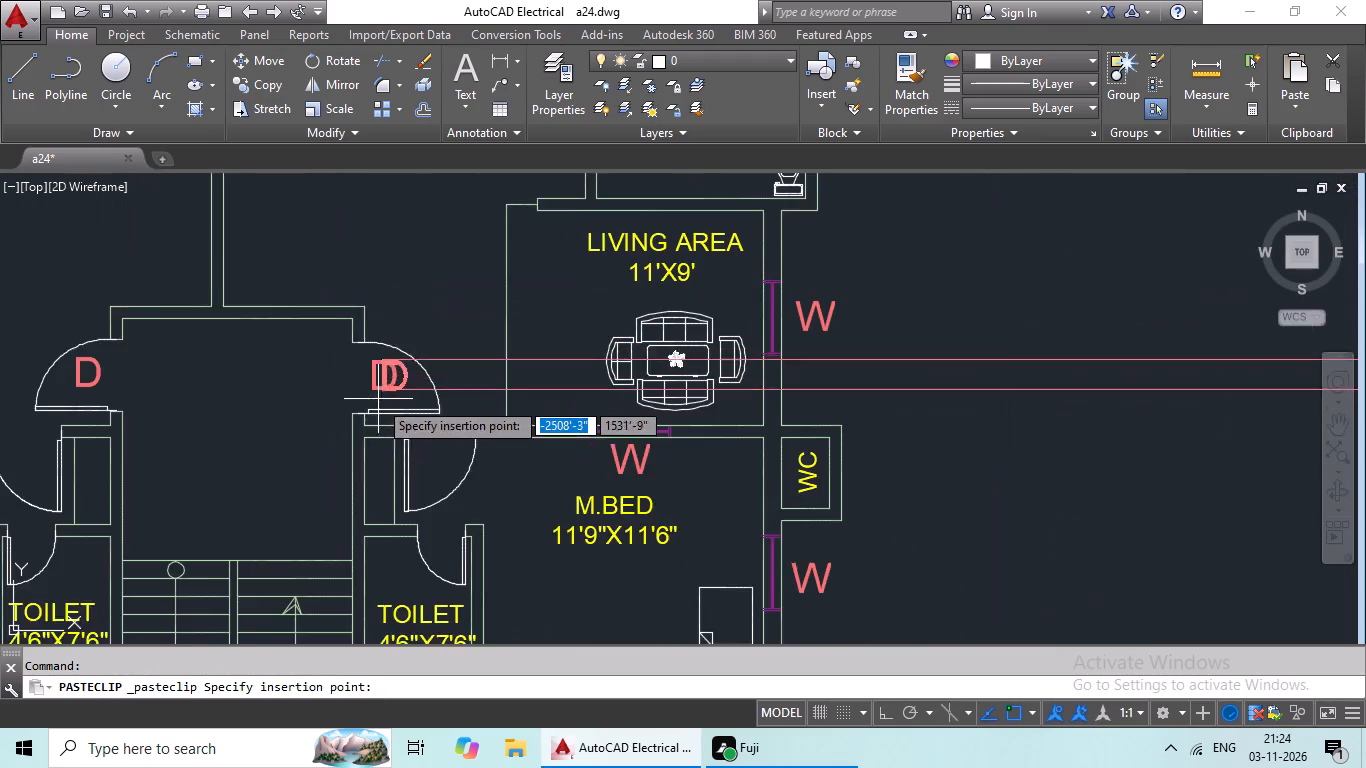
pyautogui.moveTo(377, 401); pyautogui.dragTo(414, 328, button='middle')
pyautogui.scroll(2, 455, 424)
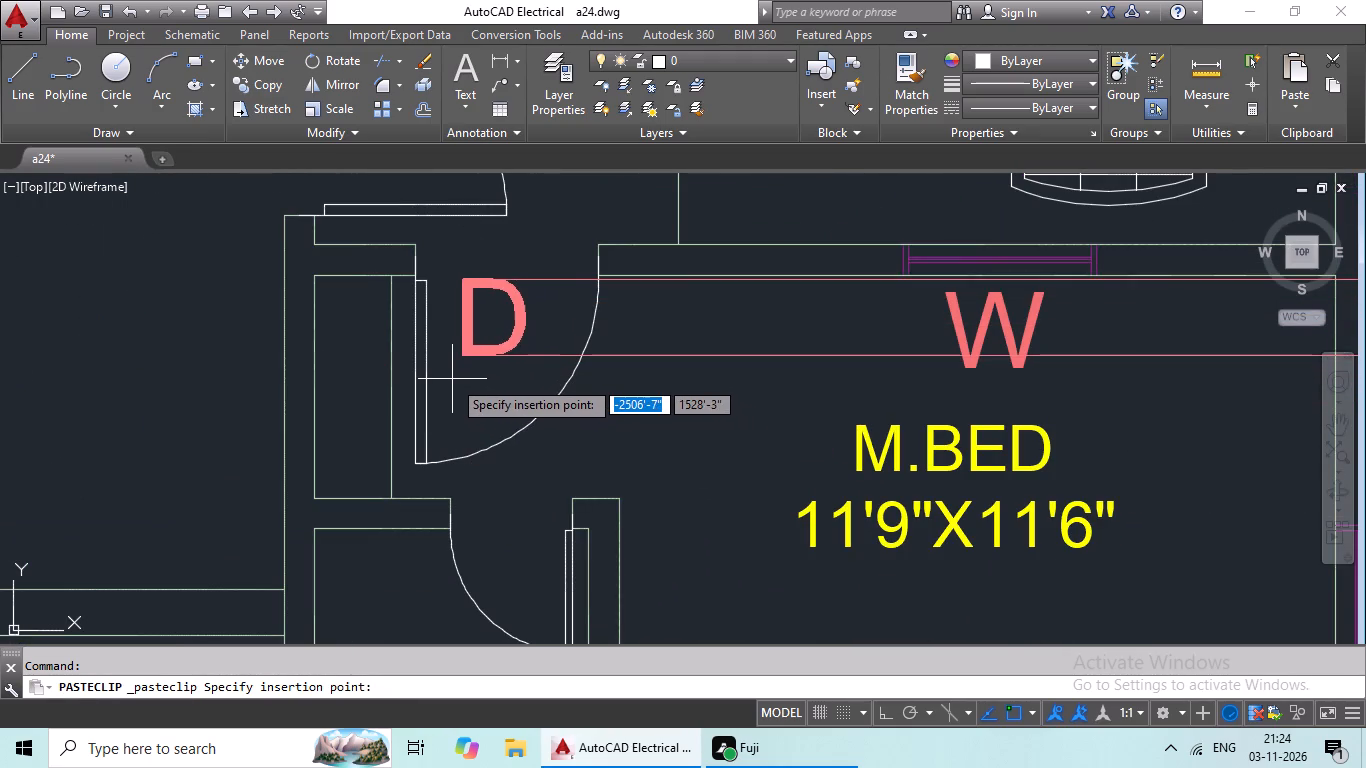
pyautogui.click(452, 379)
pyautogui.hotkey('ctrl', 'v')
pyautogui.keyDown('ctrl'); pyautogui.scroll(-3, 476, 355); pyautogui.keyUp('ctrl')
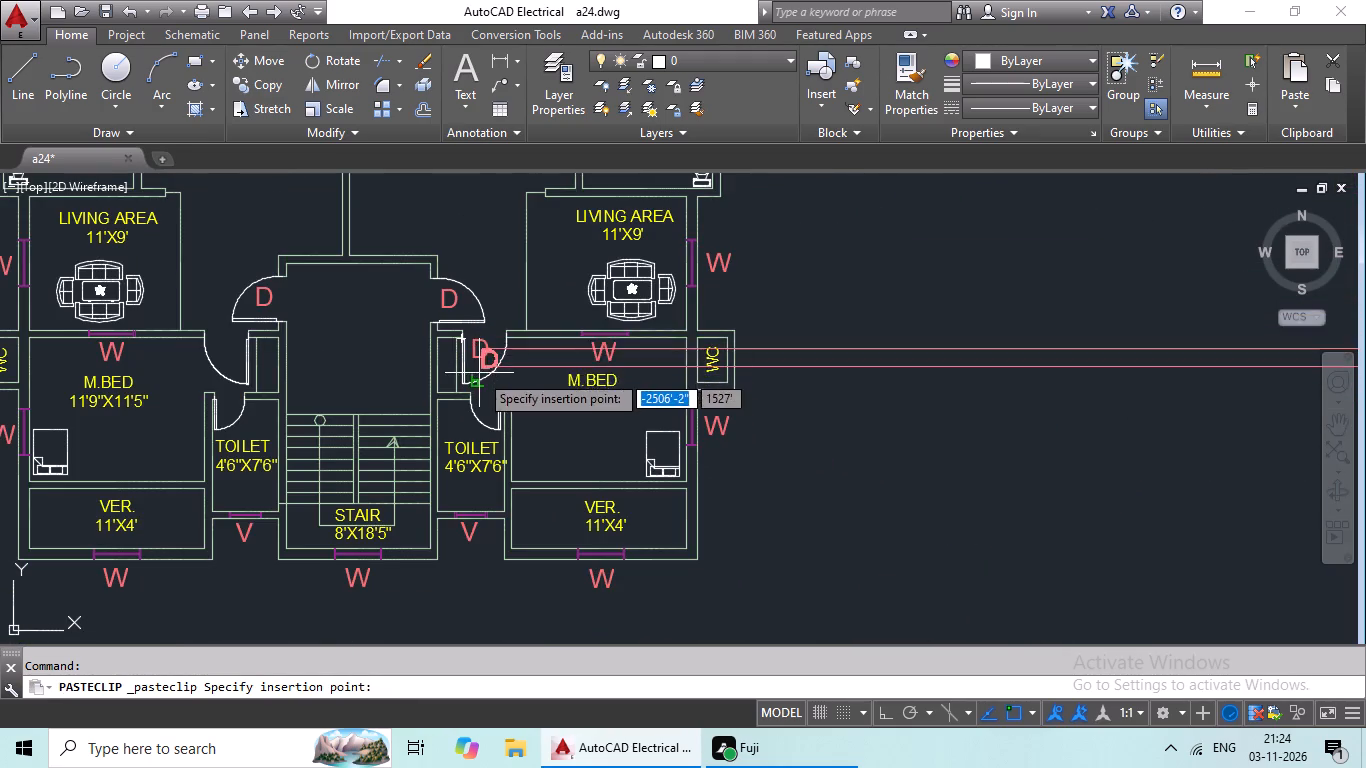
pyautogui.moveTo(557, 319); pyautogui.dragTo(572, 290, button='middle')
pyautogui.scroll(3, 244, 323)
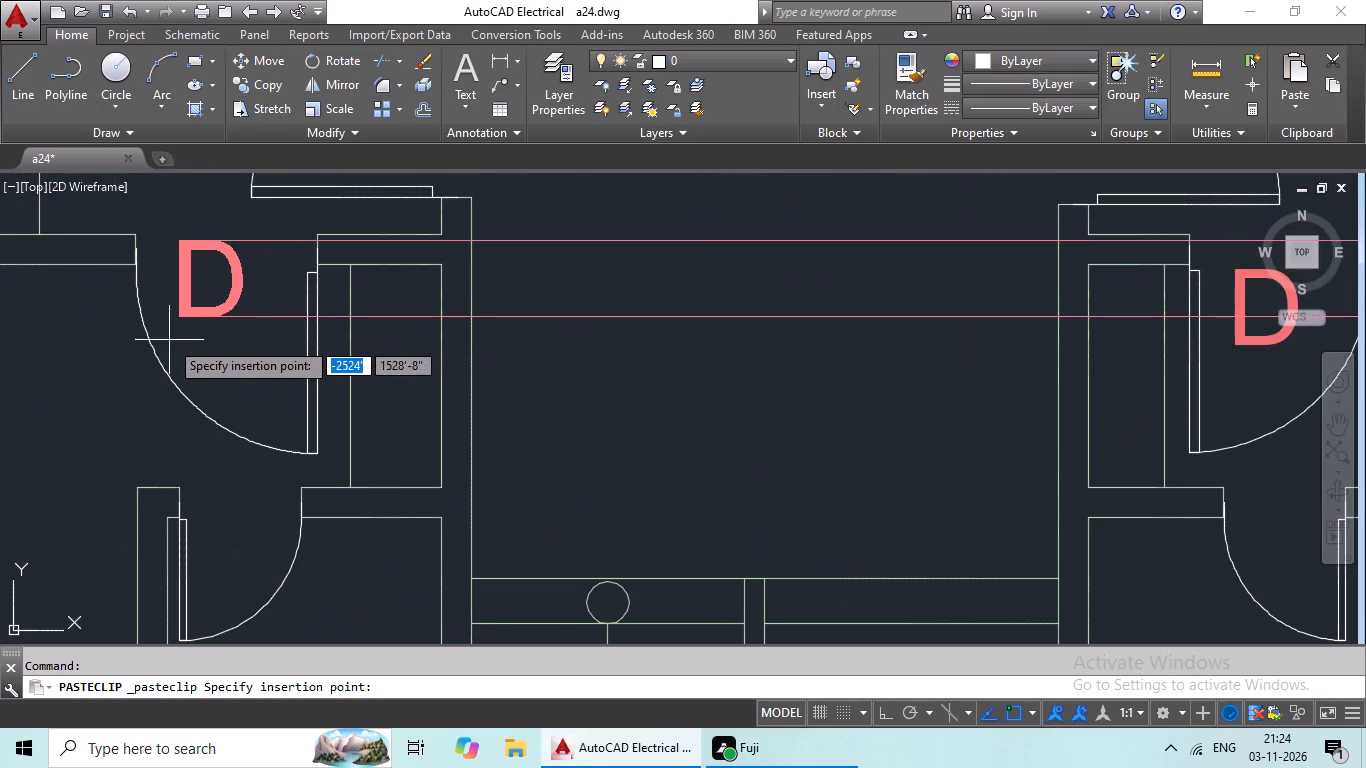
pyautogui.click(178, 353)
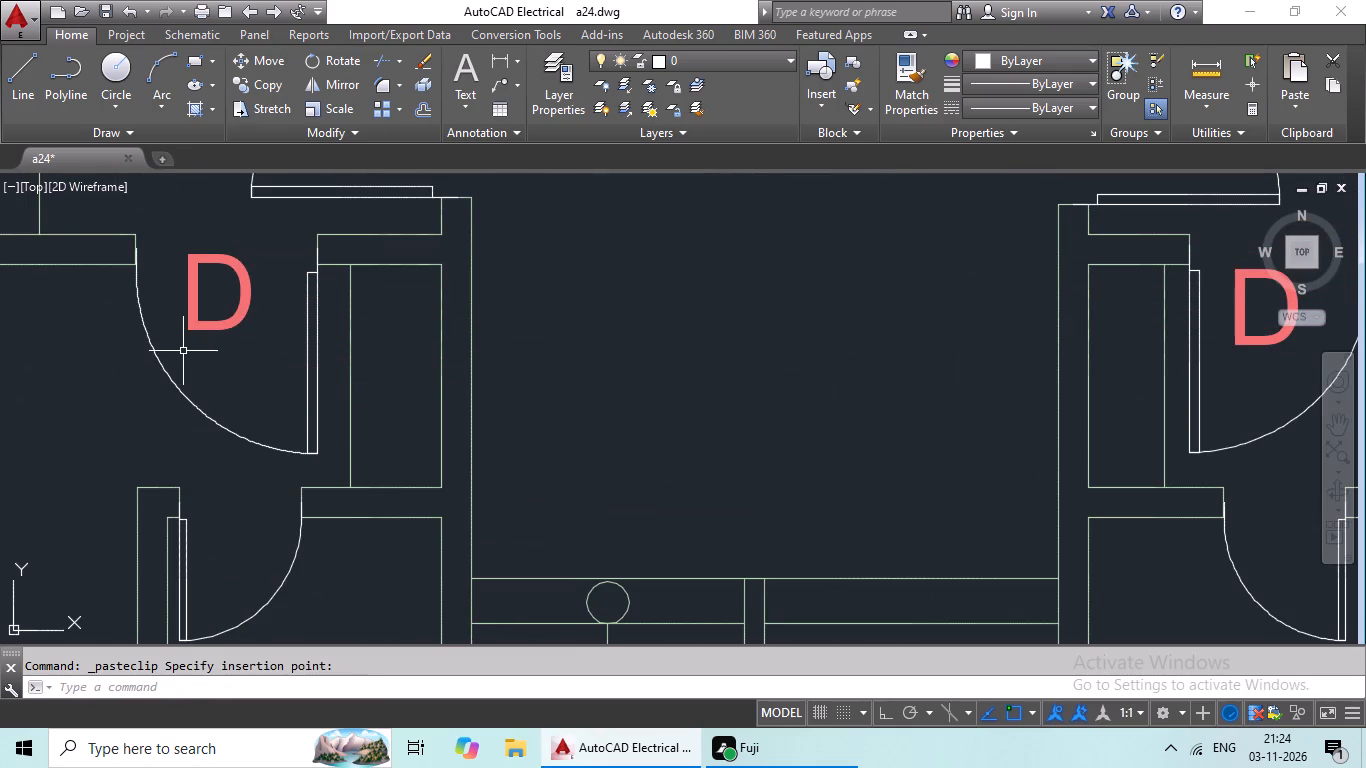
# Paste D labels inside the door swings of the western and eastern 4'6"X7'6" toilets beside the stair.
pyautogui.hotkey('ctrl', 'v')
pyautogui.keyDown('ctrl'); pyautogui.scroll(-2, 297, 334); pyautogui.keyUp('ctrl')
pyautogui.moveTo(333, 371); pyautogui.dragTo(431, 295, button='middle')
pyautogui.scroll(3, 336, 358)
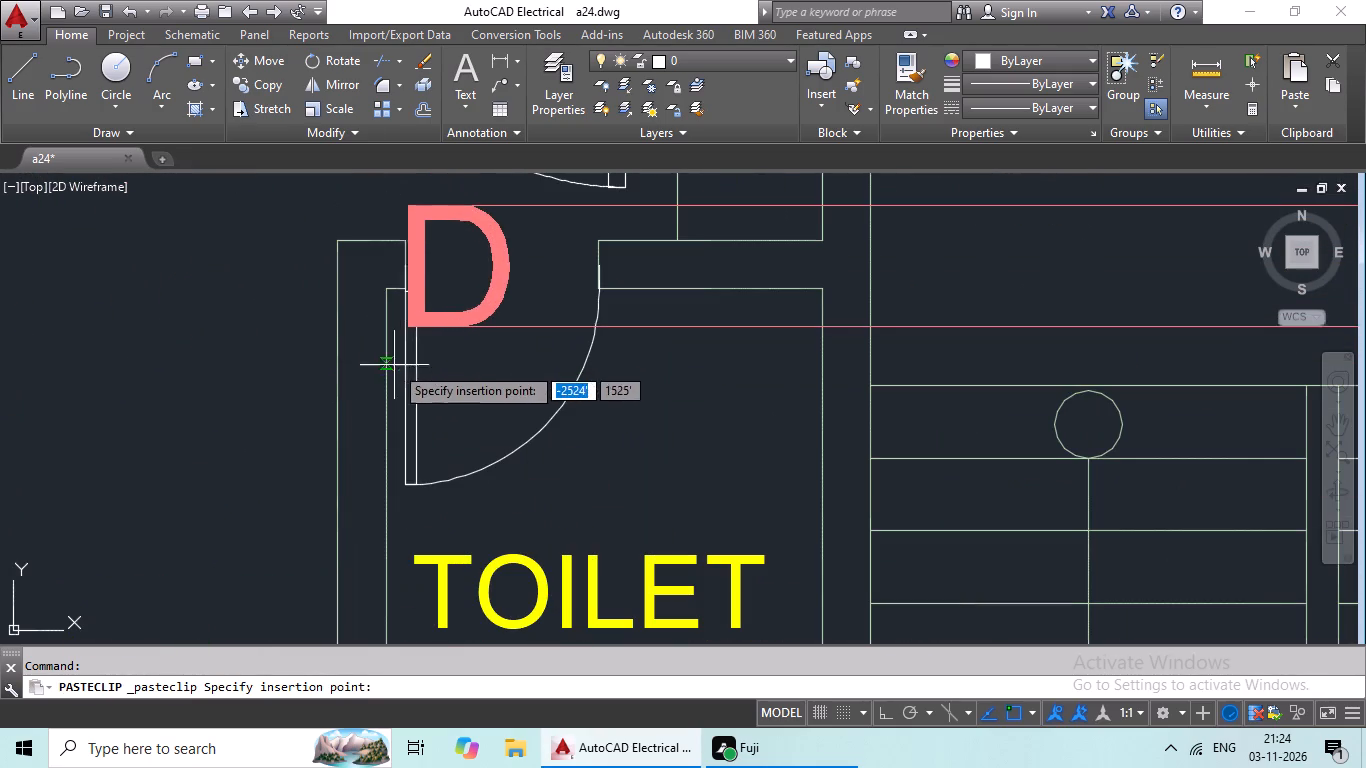
pyautogui.click(434, 394)
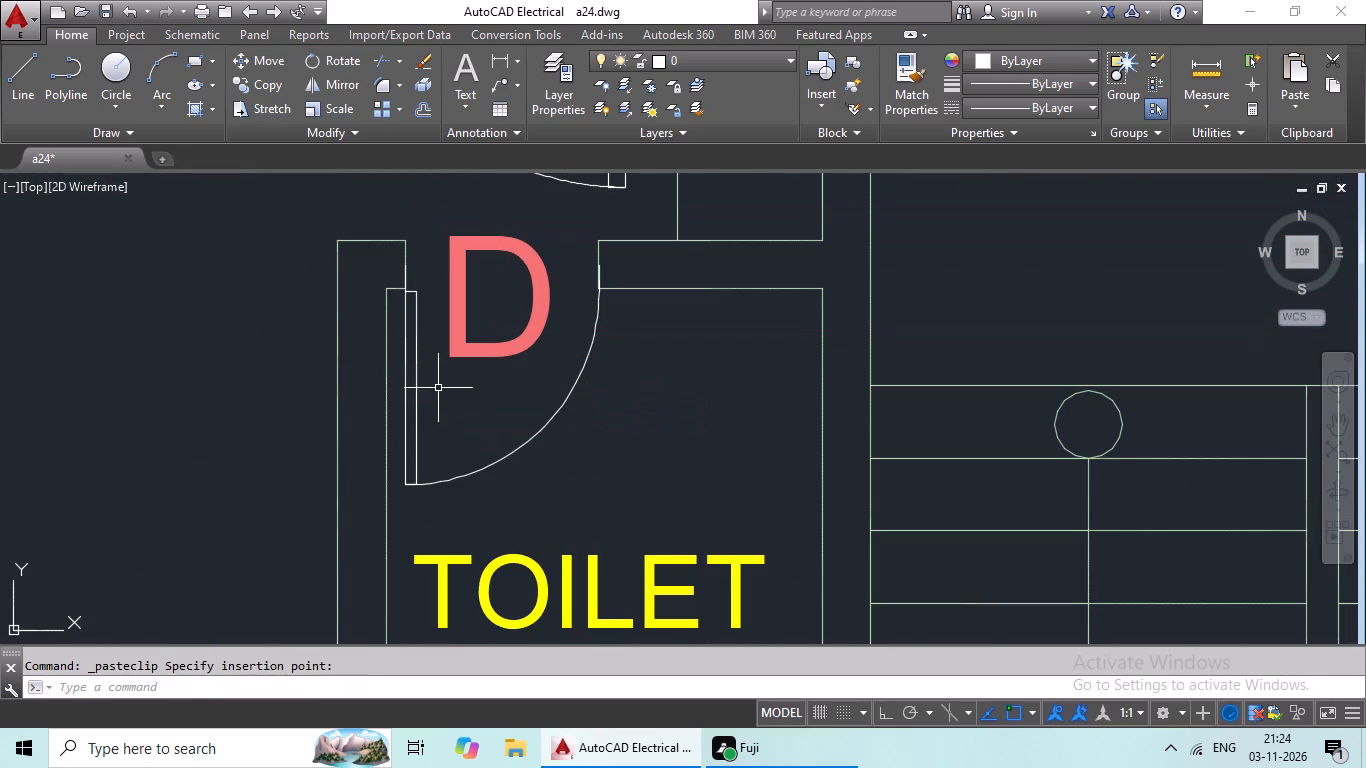
pyautogui.hotkey('ctrl', 'v')
pyautogui.keyDown('ctrl'); pyautogui.scroll(-2, 441, 393); pyautogui.keyUp('ctrl')
pyautogui.moveTo(503, 397); pyautogui.dragTo(271, 440, button='middle')
pyautogui.scroll(3, 889, 454)
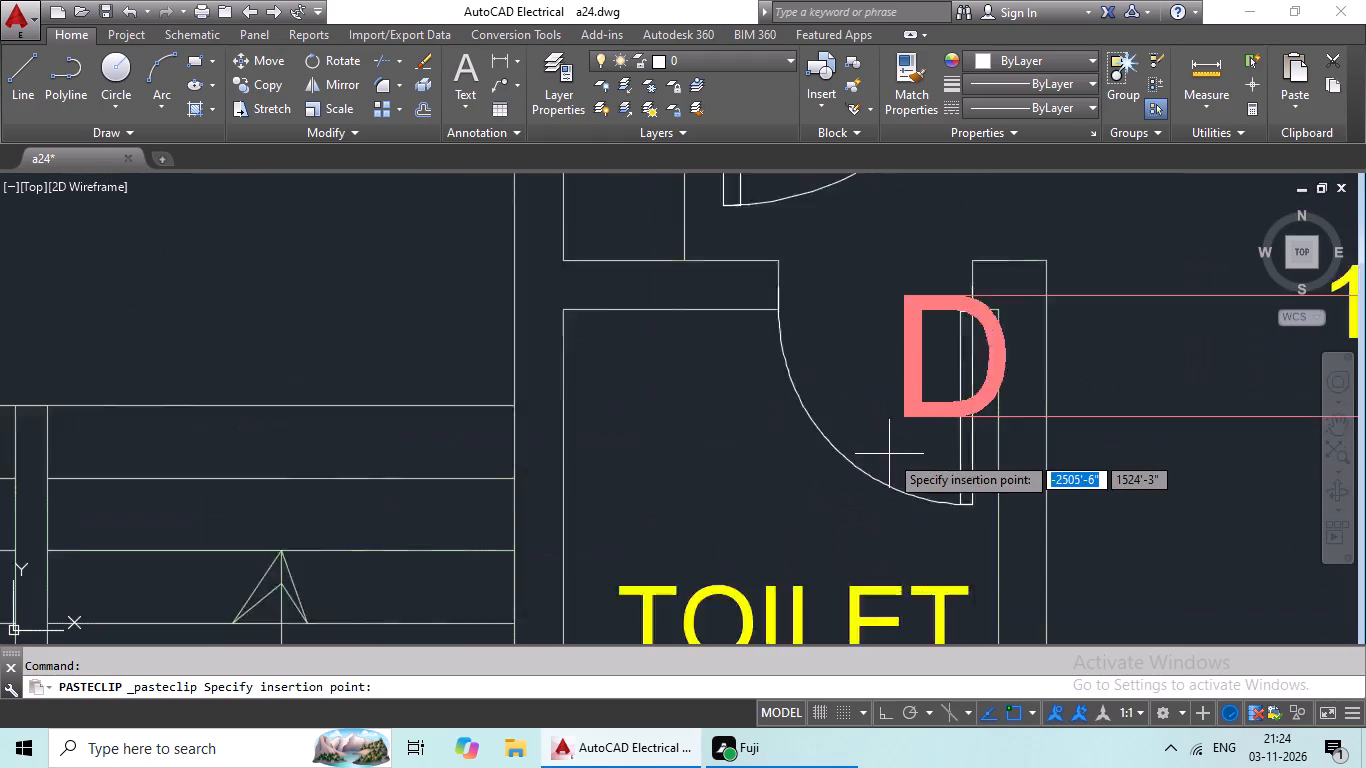
pyautogui.click(771, 445)
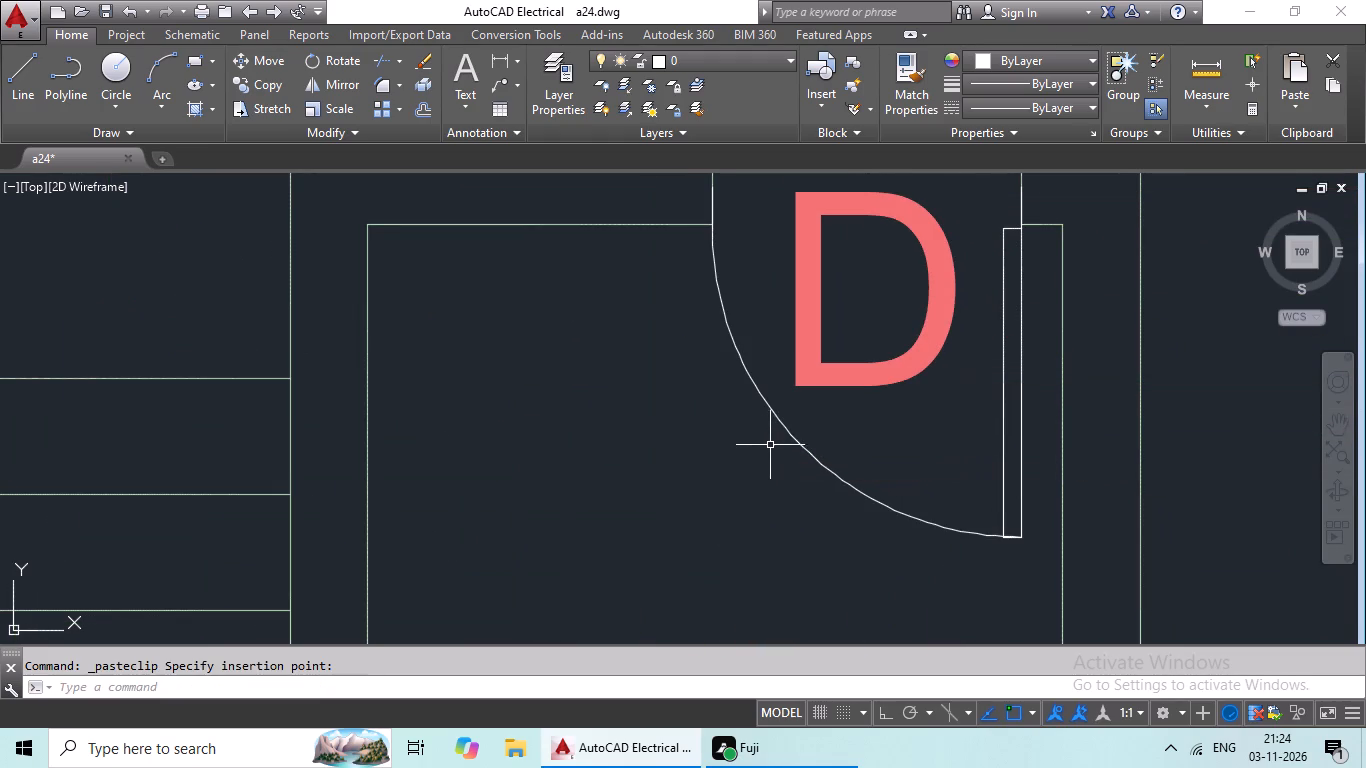
# Paste a D label inside the door swing of the western 7'X4'6" toilet.
pyautogui.hotkey('ctrl', 'v')
pyautogui.keyDown('ctrl'); pyautogui.scroll(-4, 767, 411); pyautogui.keyUp('ctrl')
pyautogui.moveTo(680, 474); pyautogui.dragTo(704, 411, button='middle')
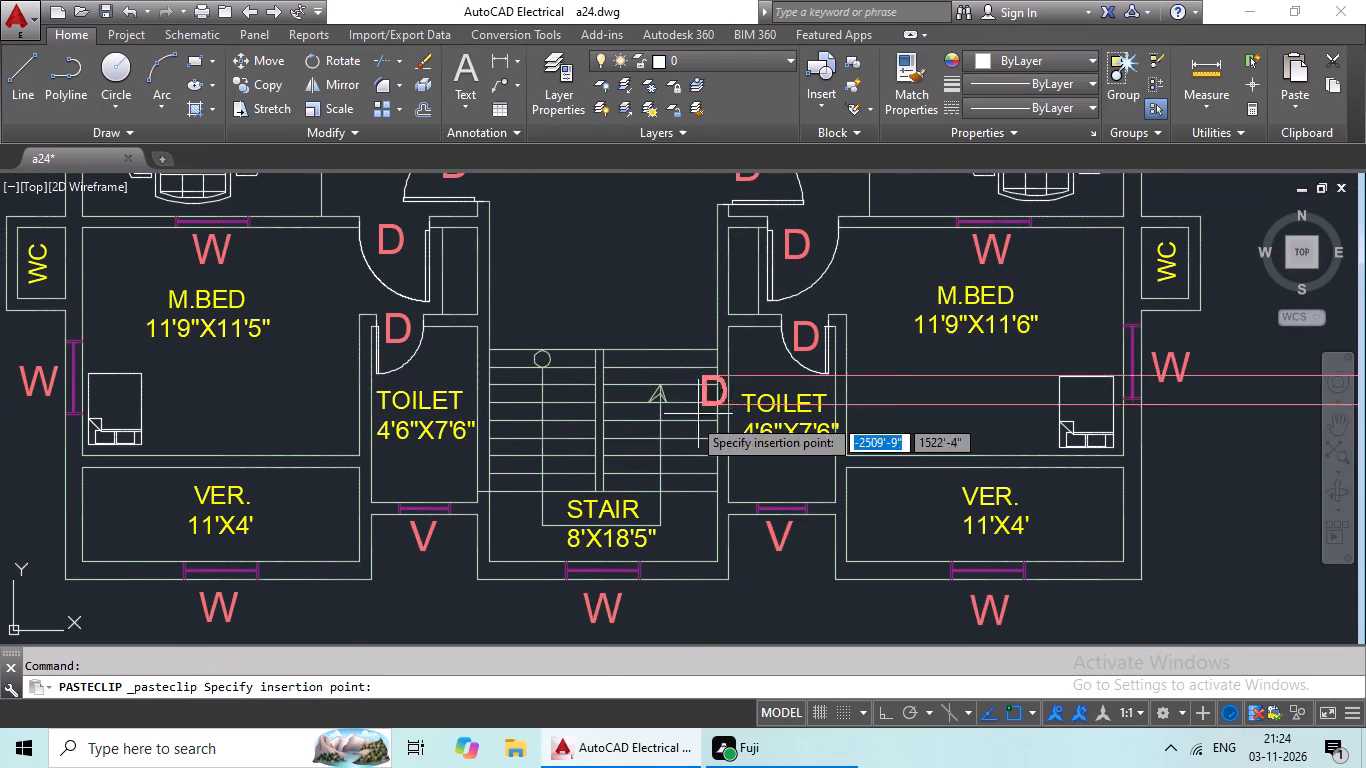
pyautogui.moveTo(281, 416); pyautogui.dragTo(516, 386, button='middle')
pyautogui.moveTo(465, 371); pyautogui.dragTo(465, 340, button='middle')
pyautogui.middleClick(465, 325)
pyautogui.scroll(-1, 551, 375)
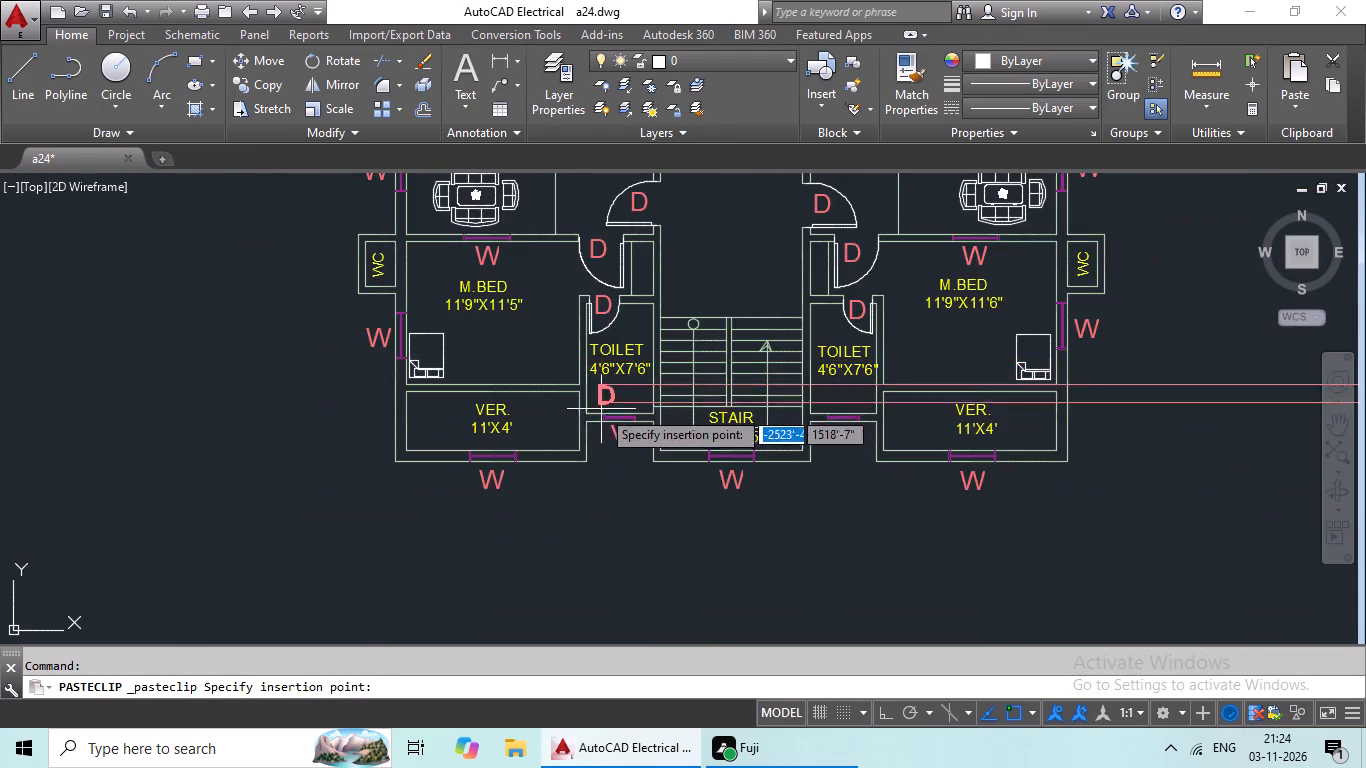
pyautogui.scroll(-1, 605, 415)
pyautogui.moveTo(674, 448); pyautogui.dragTo(544, 535, button='middle')
pyautogui.moveTo(497, 322); pyautogui.dragTo(508, 395, button='middle')
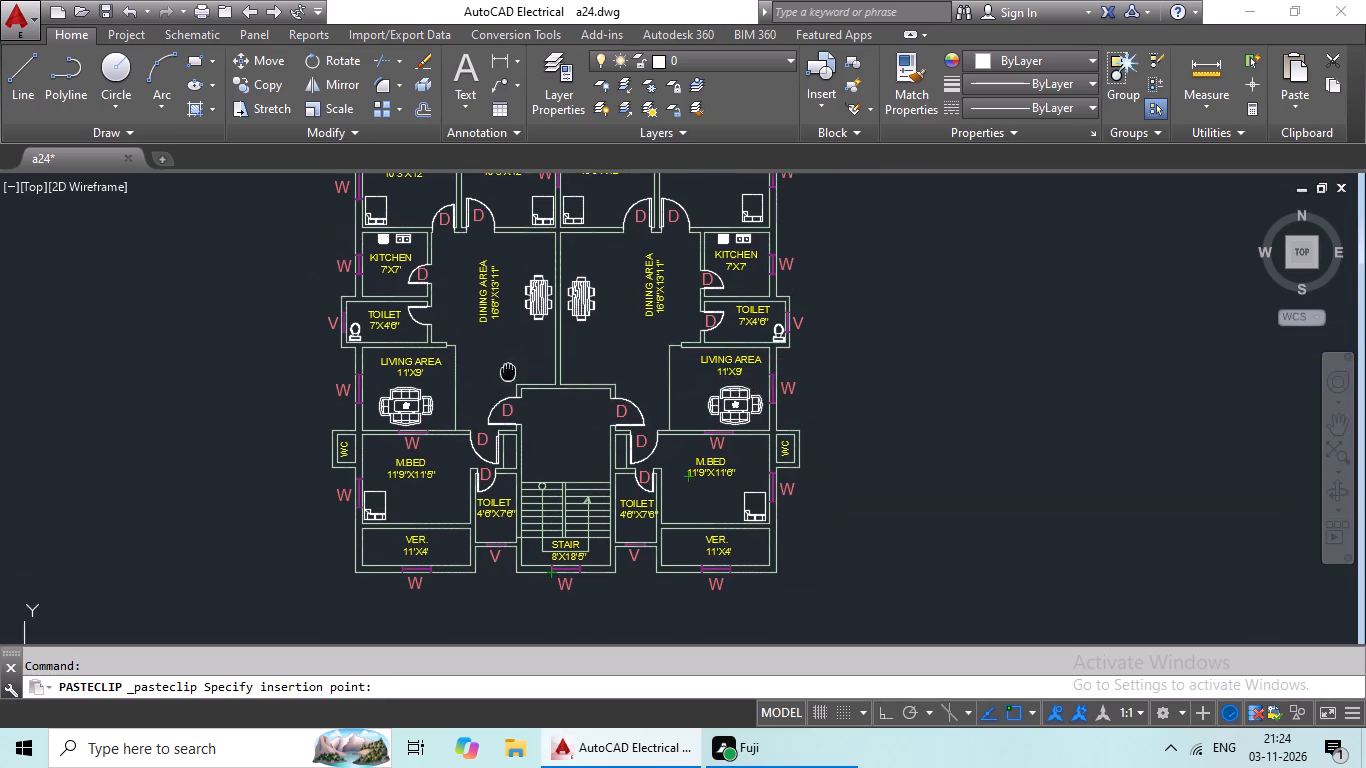
pyautogui.moveTo(508, 395); pyautogui.dragTo(508, 409, button='middle')
pyautogui.scroll(4, 441, 371)
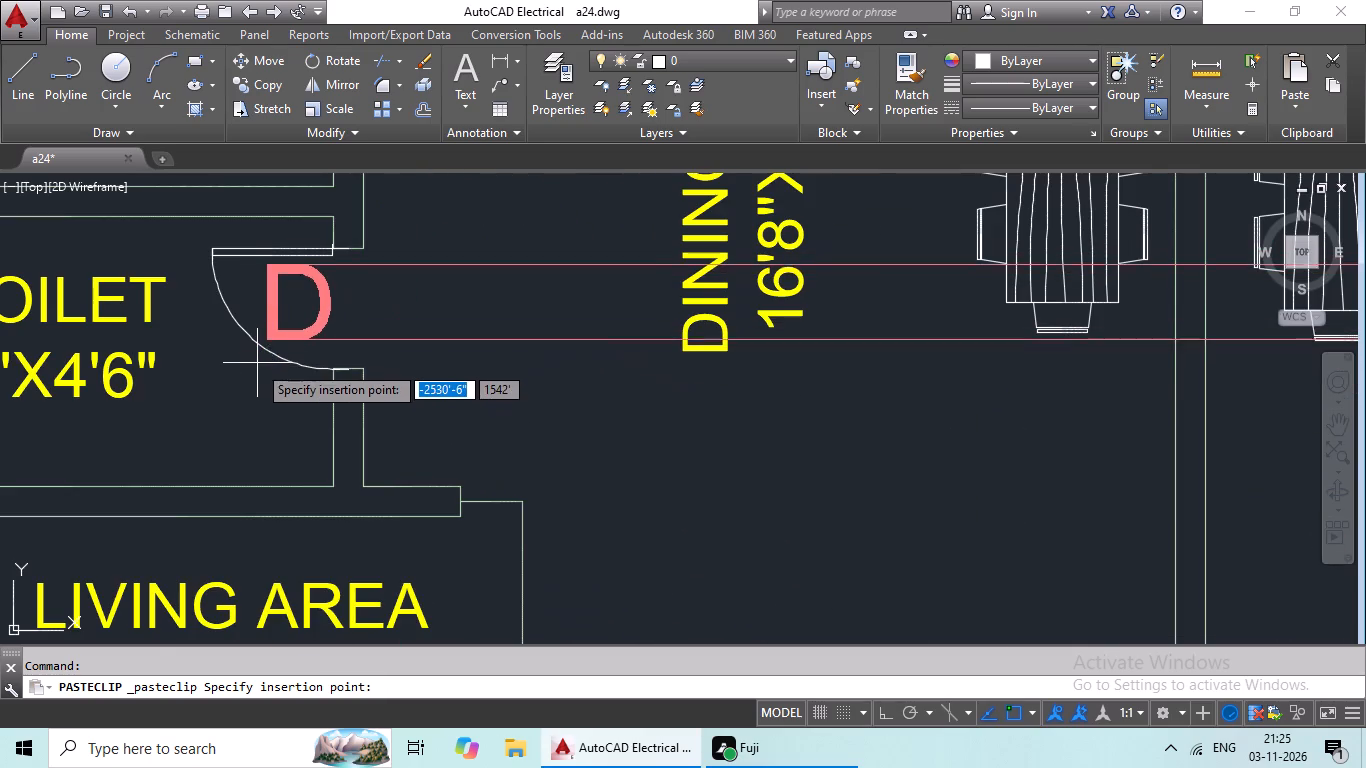
pyautogui.click(262, 362)
# Reposition the D label so it sits inside the door swing of the western 7'X4'6" toilet.
pyautogui.scroll(-3, 394, 323)
pyautogui.scroll(-1, 571, 355)
pyautogui.scroll(3, 443, 320)
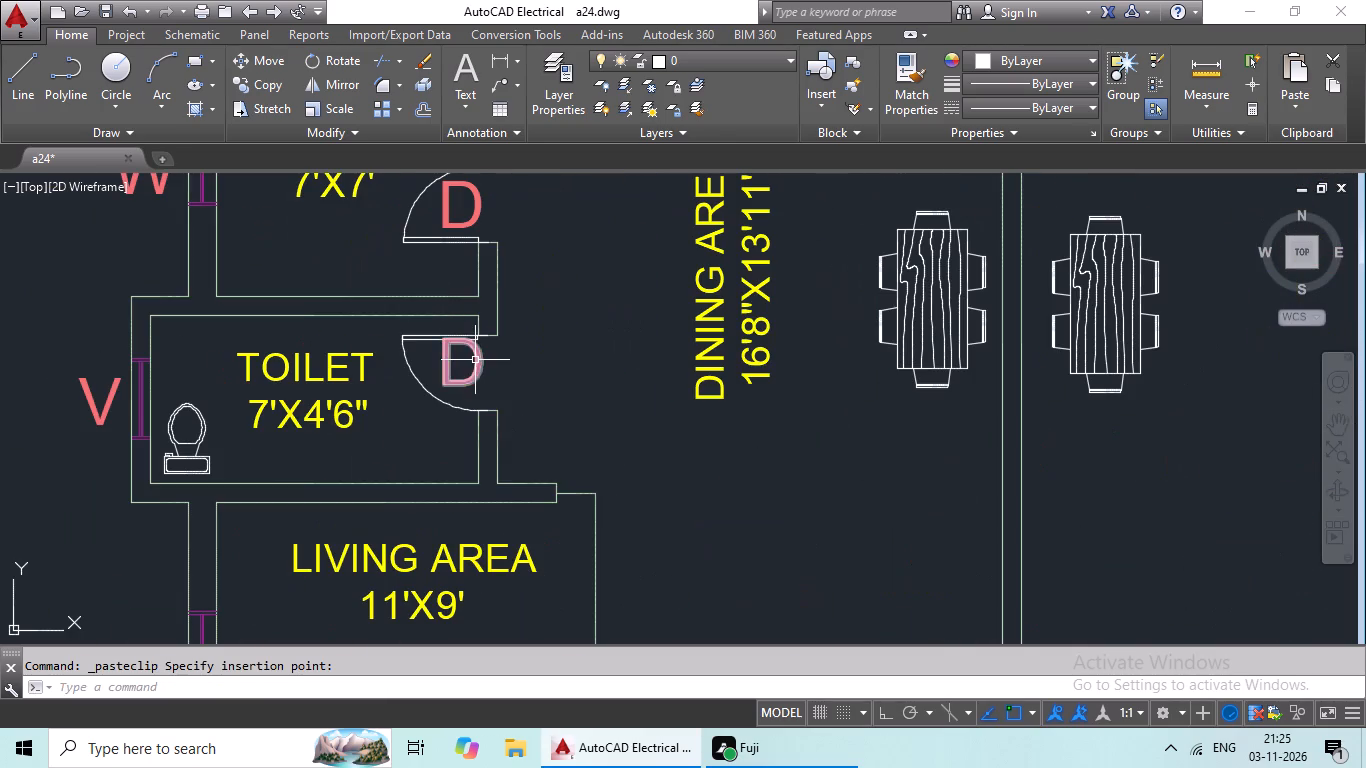
pyautogui.click(476, 360)
pyautogui.click(263, 62)
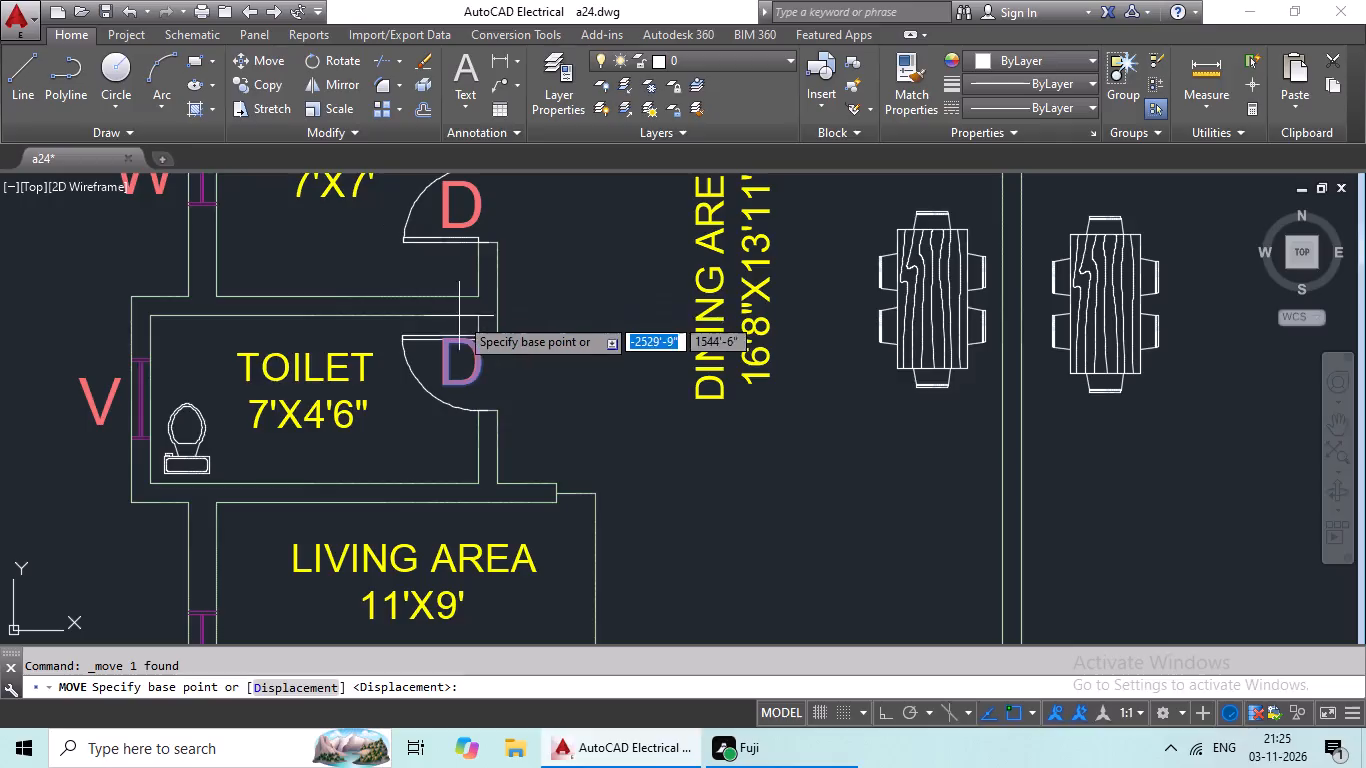
pyautogui.click(446, 358)
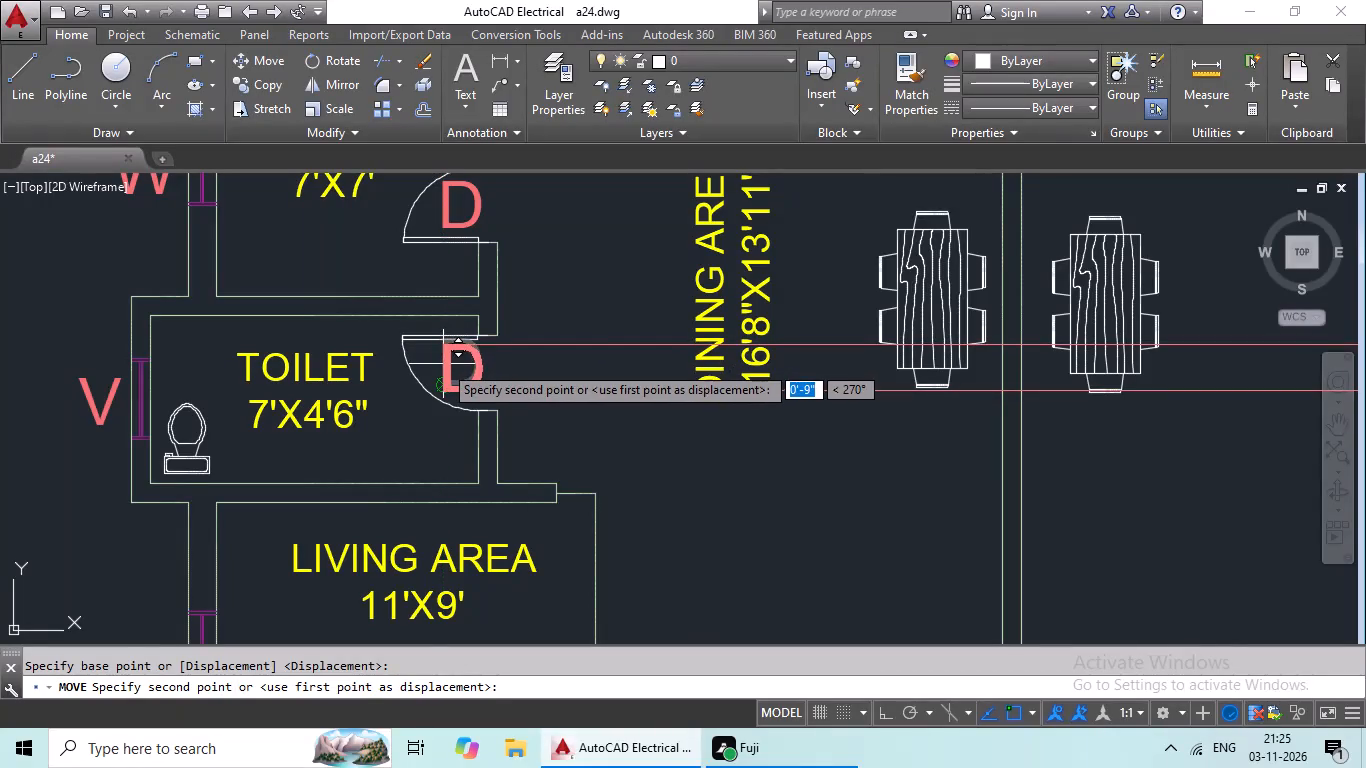
pyautogui.click(443, 364)
pyautogui.click(478, 386)
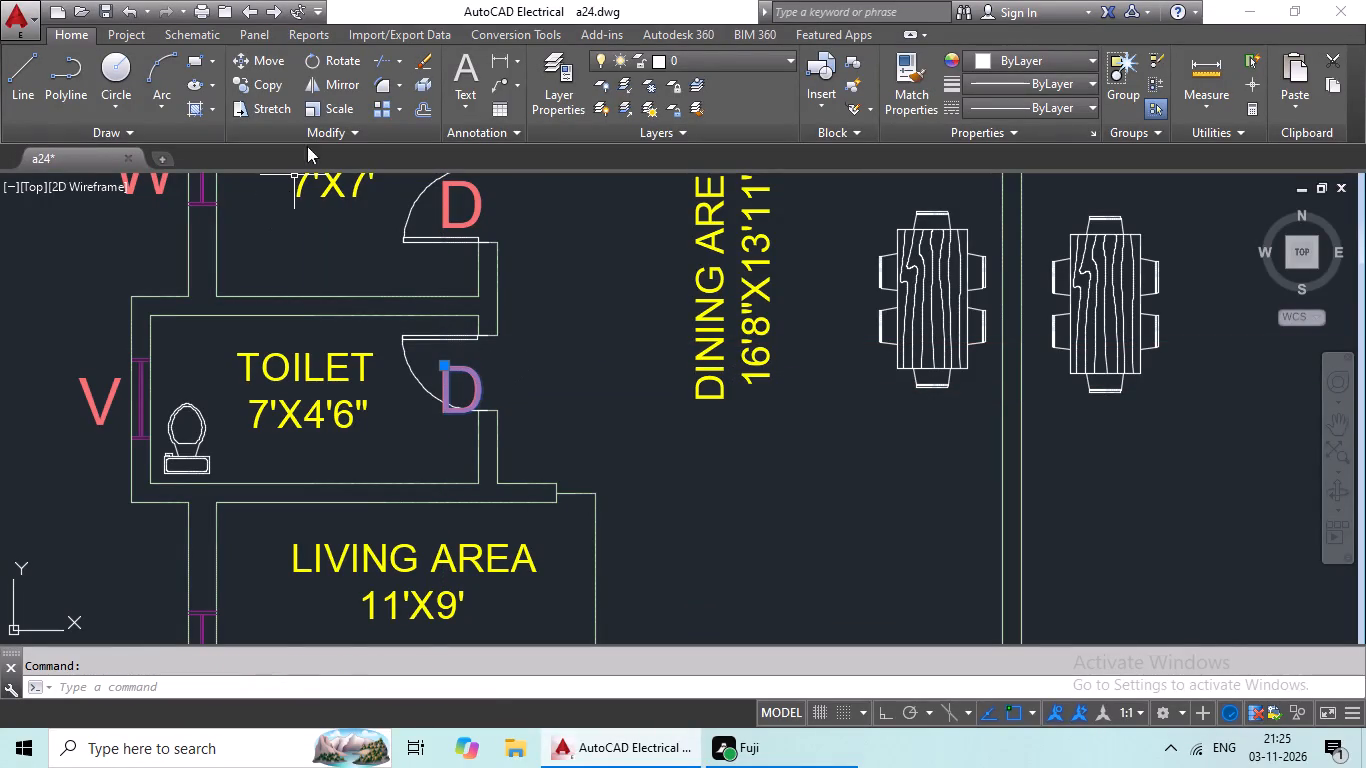
pyautogui.click(249, 58)
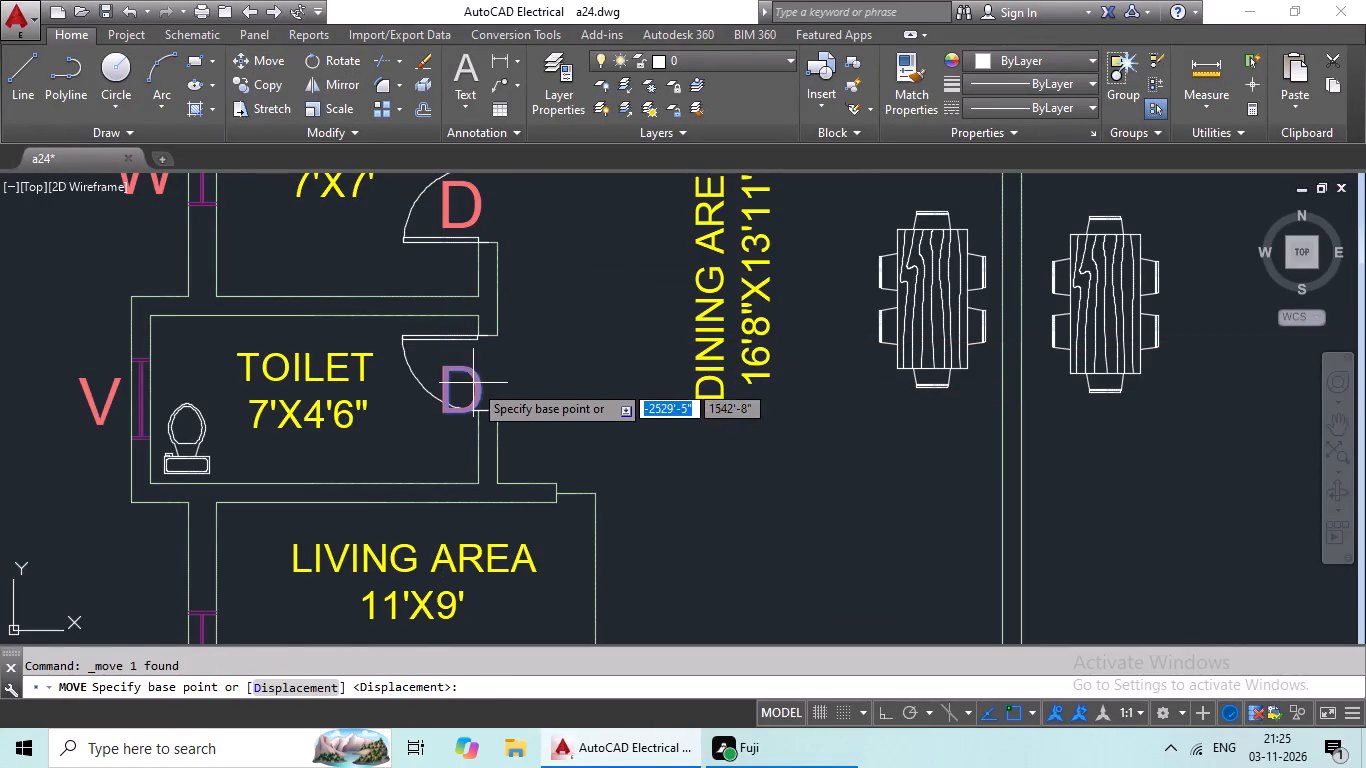
pyautogui.moveTo(473, 383); pyautogui.dragTo(488, 368)
pyautogui.click(489, 365)
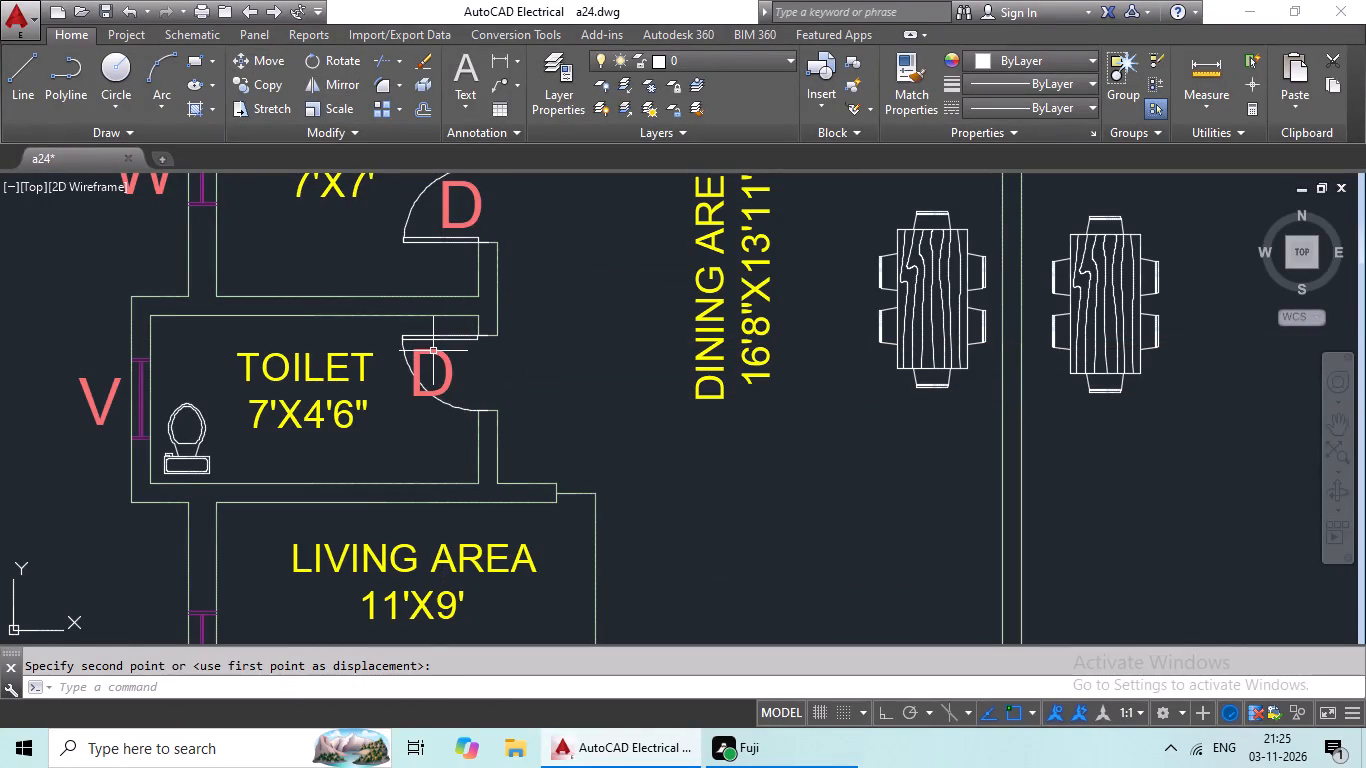
pyautogui.click(435, 349)
pyautogui.click(273, 63)
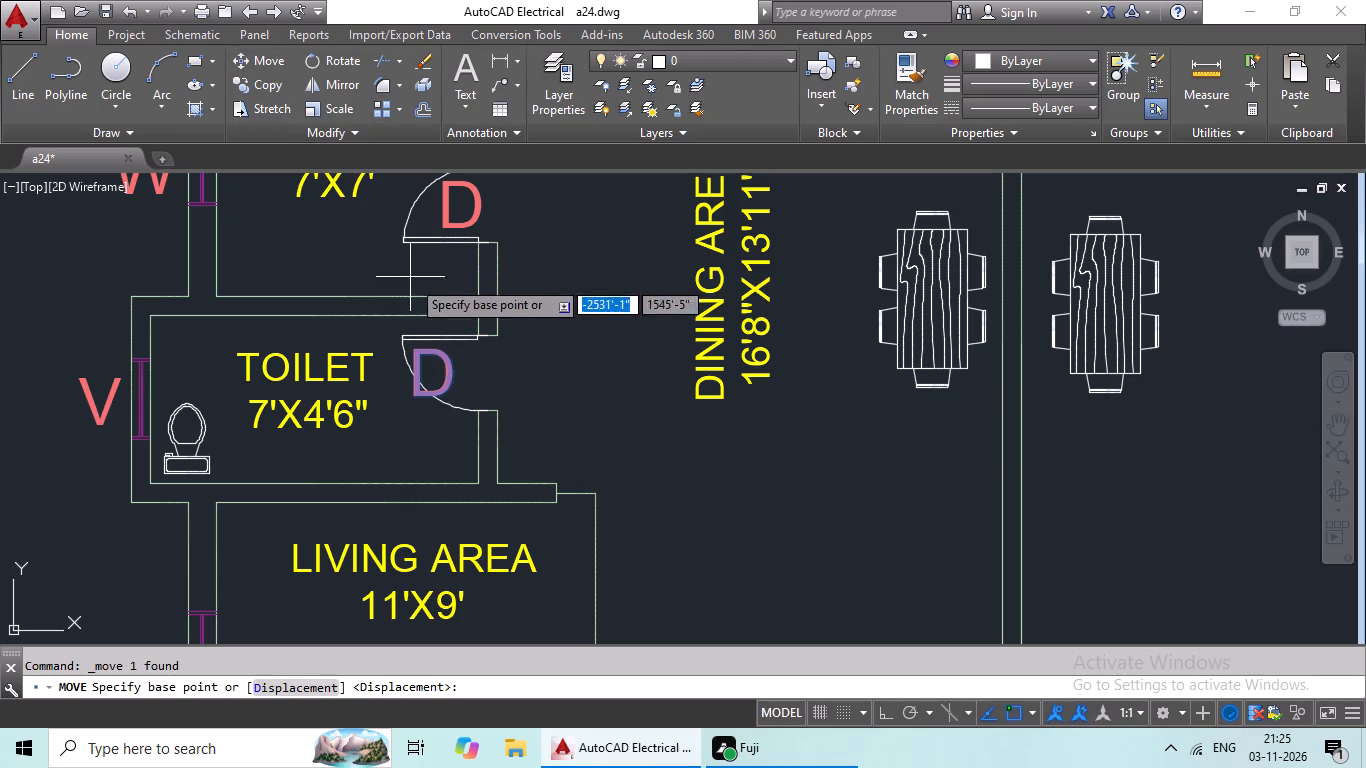
pyautogui.click(437, 376)
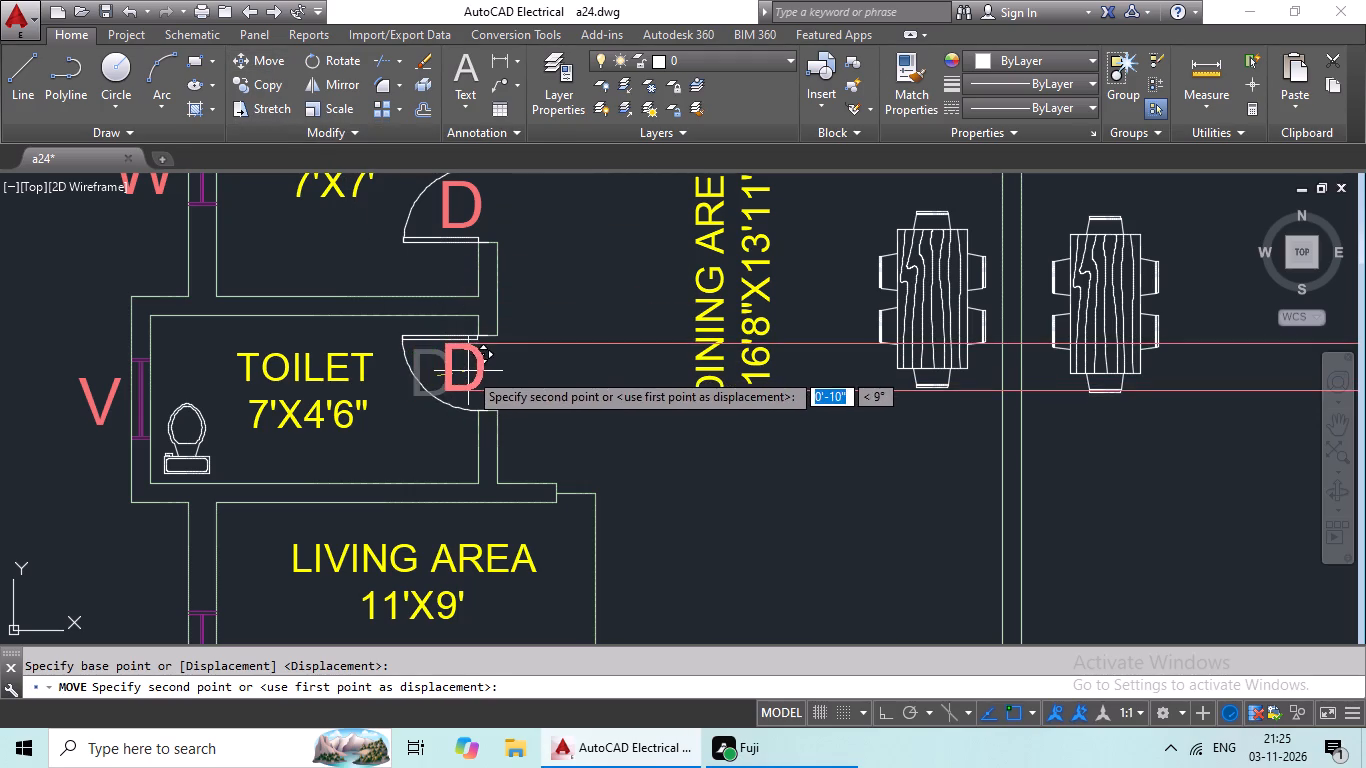
pyautogui.click(468, 371)
# Delete the spare D label lying outside the floor plan to the northeast.
pyautogui.scroll(-2, 552, 365)
pyautogui.scroll(-1, 715, 391)
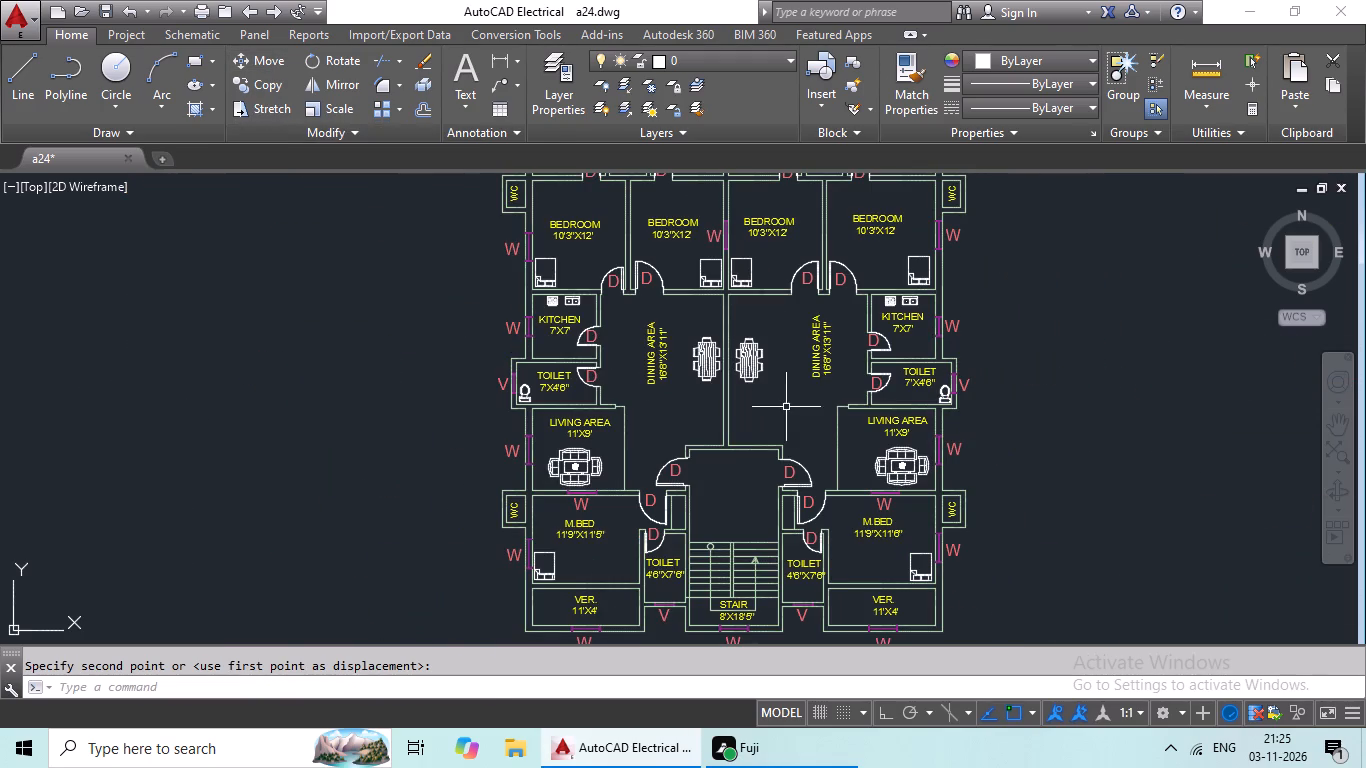
pyautogui.moveTo(1162, 424); pyautogui.dragTo(908, 368, button='middle')
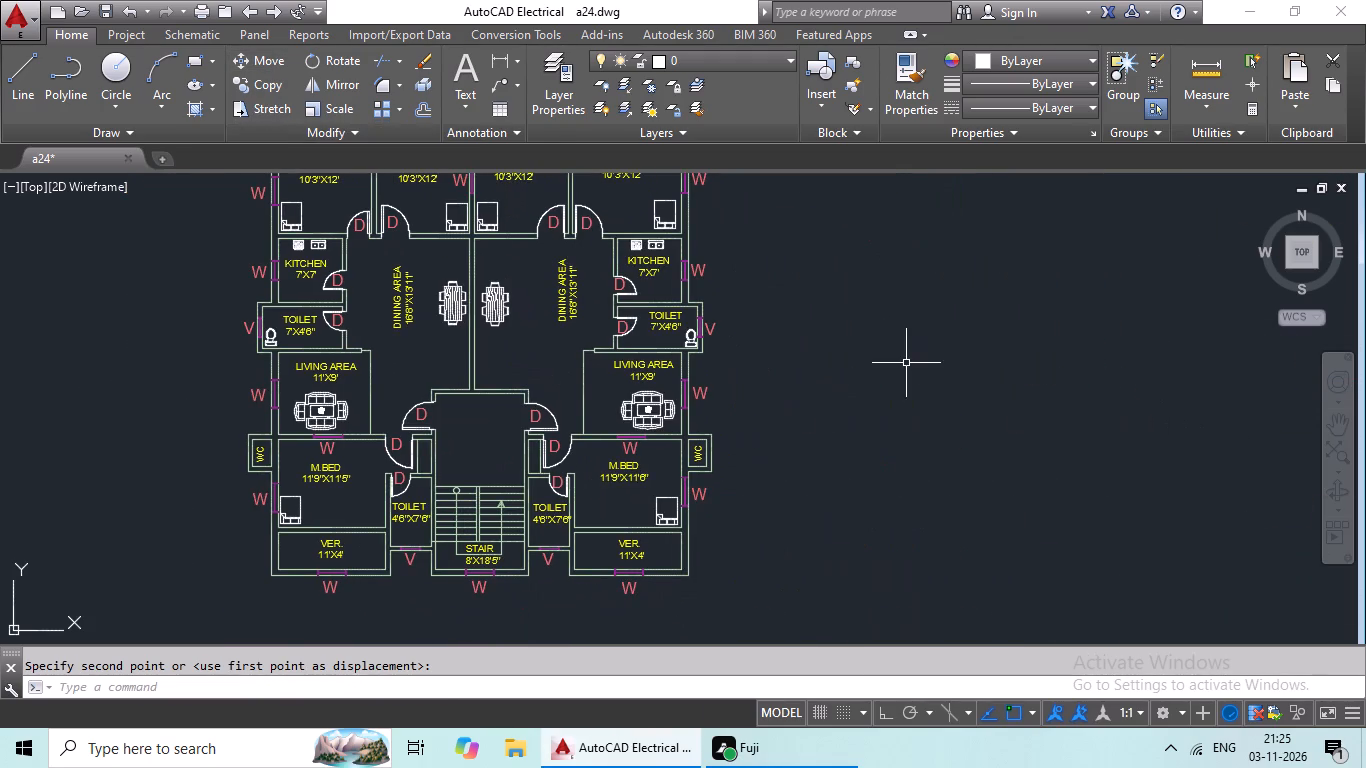
pyautogui.moveTo(844, 391); pyautogui.dragTo(804, 515, button='middle')
pyautogui.scroll(-1, 806, 440)
pyautogui.moveTo(850, 389); pyautogui.dragTo(675, 386, button='middle')
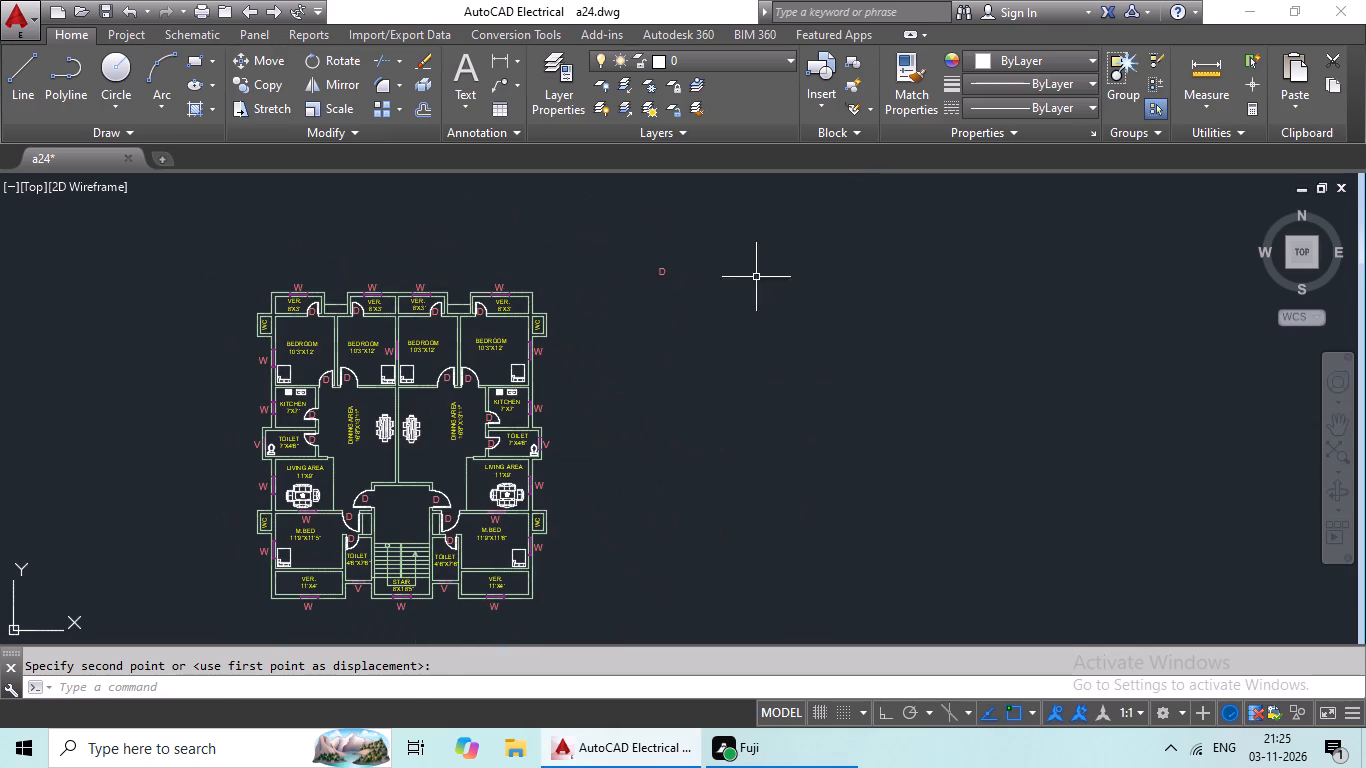
pyautogui.moveTo(739, 253); pyautogui.dragTo(672, 331)
pyautogui.moveTo(649, 284); pyautogui.dragTo(704, 250)
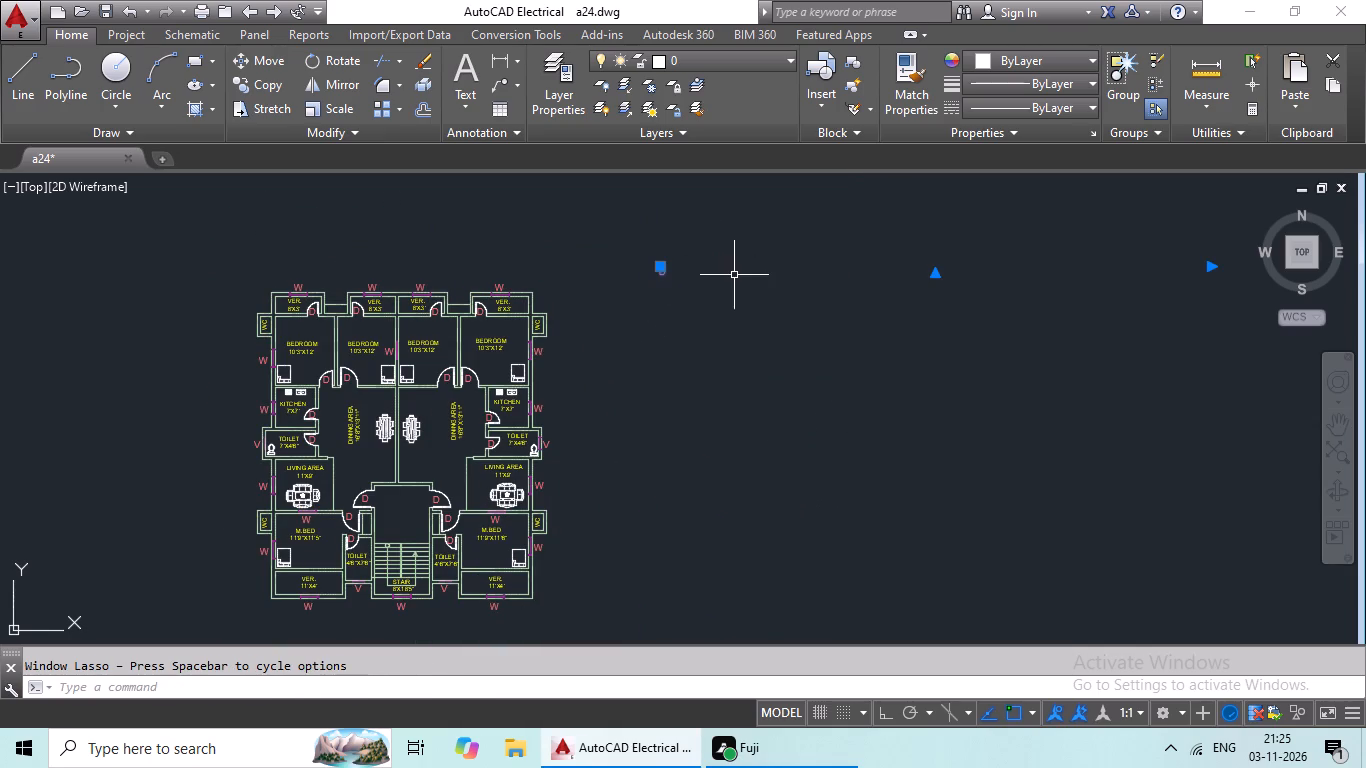
pyautogui.press('Delete')
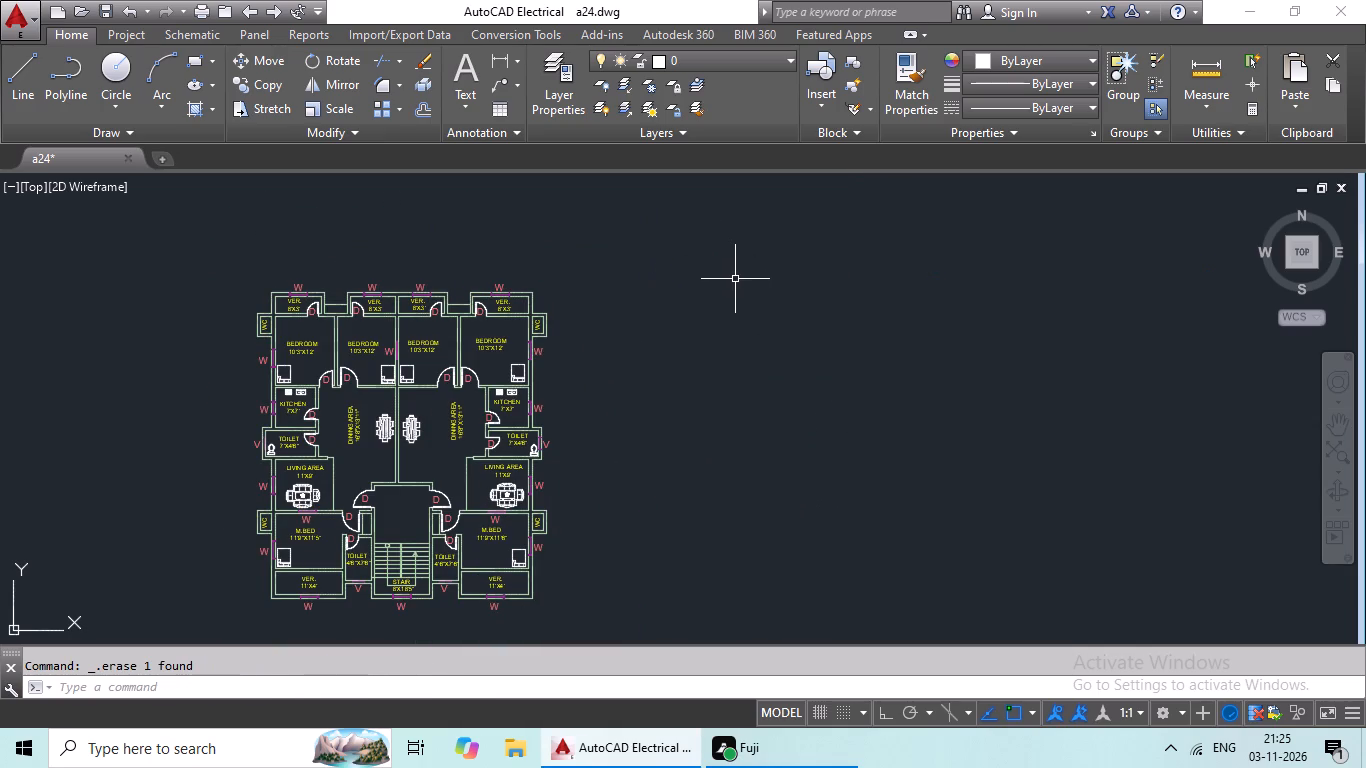
# Save the drawing.
pyautogui.moveTo(646, 306); pyautogui.dragTo(755, 260, button='middle')
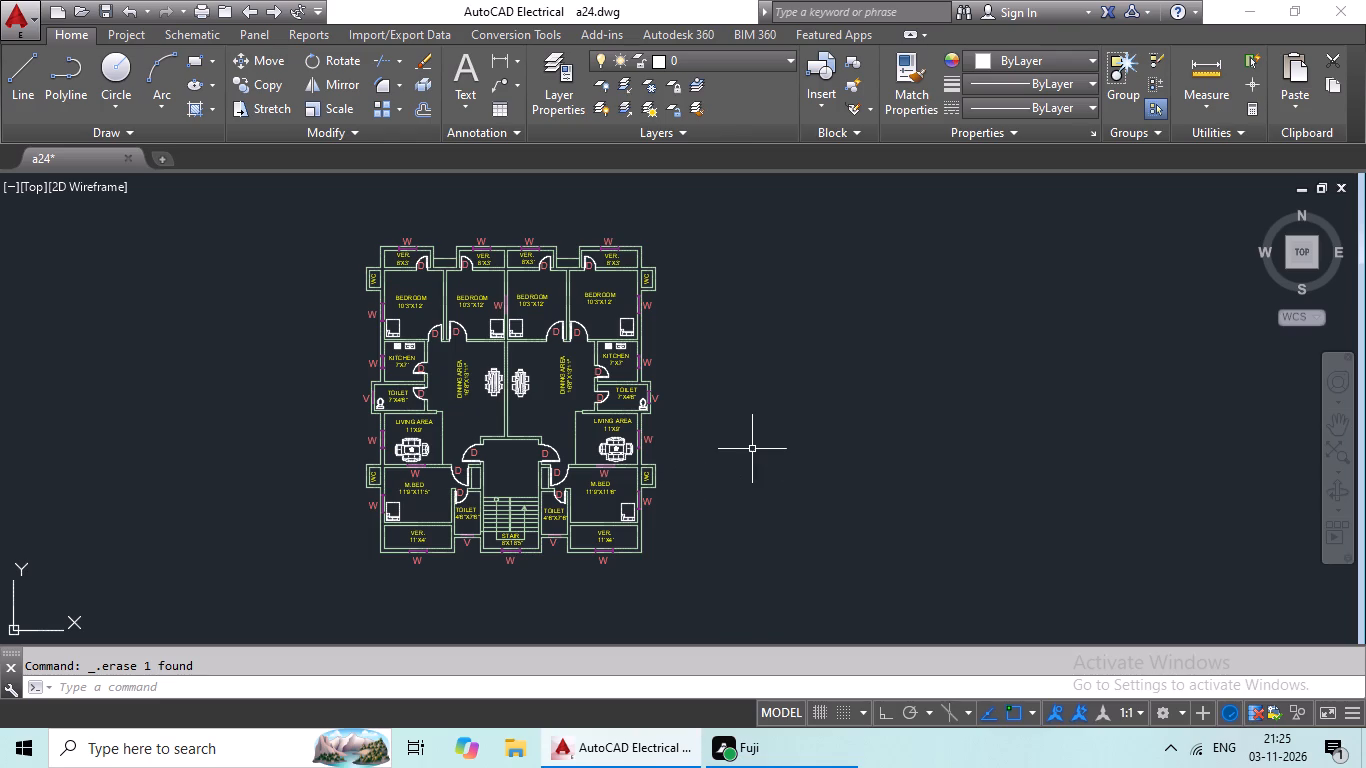
pyautogui.press('Escape')
pyautogui.press('Escape')
pyautogui.press('Escape')
pyautogui.press('Escape')
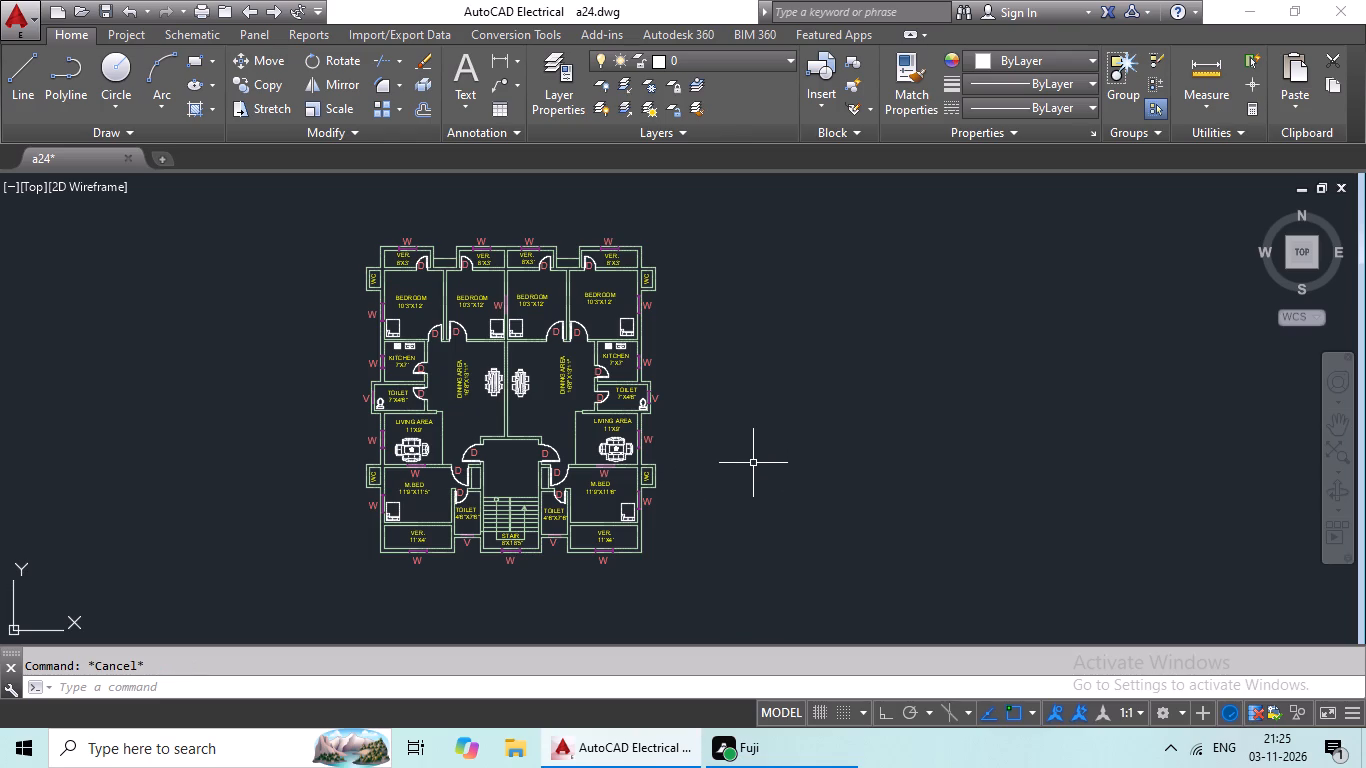
pyautogui.press('Escape')
pyautogui.hotkey('ctrl', 's')
# Hatch the walls around the four northern 8'X3' verandas, the adjoining WCs and the bedroom partitions with the ANSI32 pattern.
pyautogui.click(200, 115)
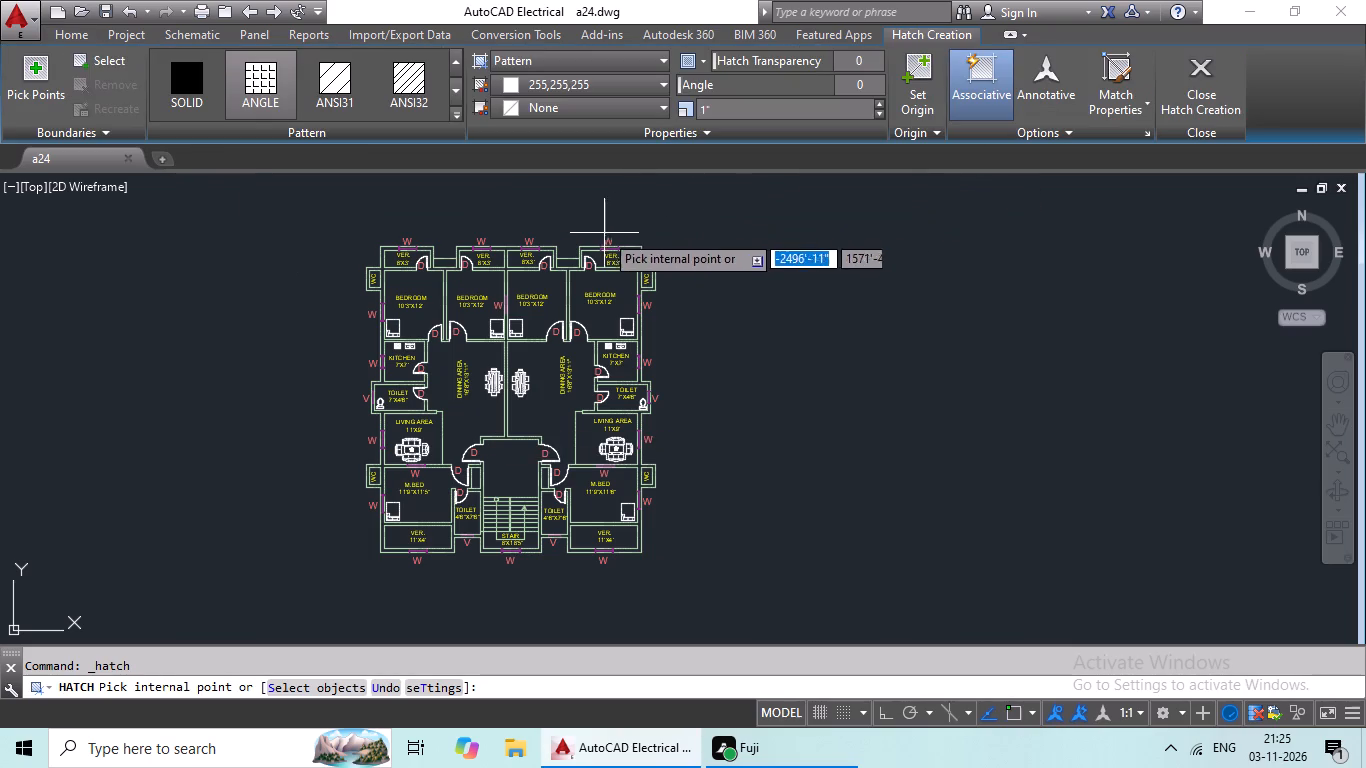
pyautogui.click(414, 76)
pyautogui.scroll(3, 594, 243)
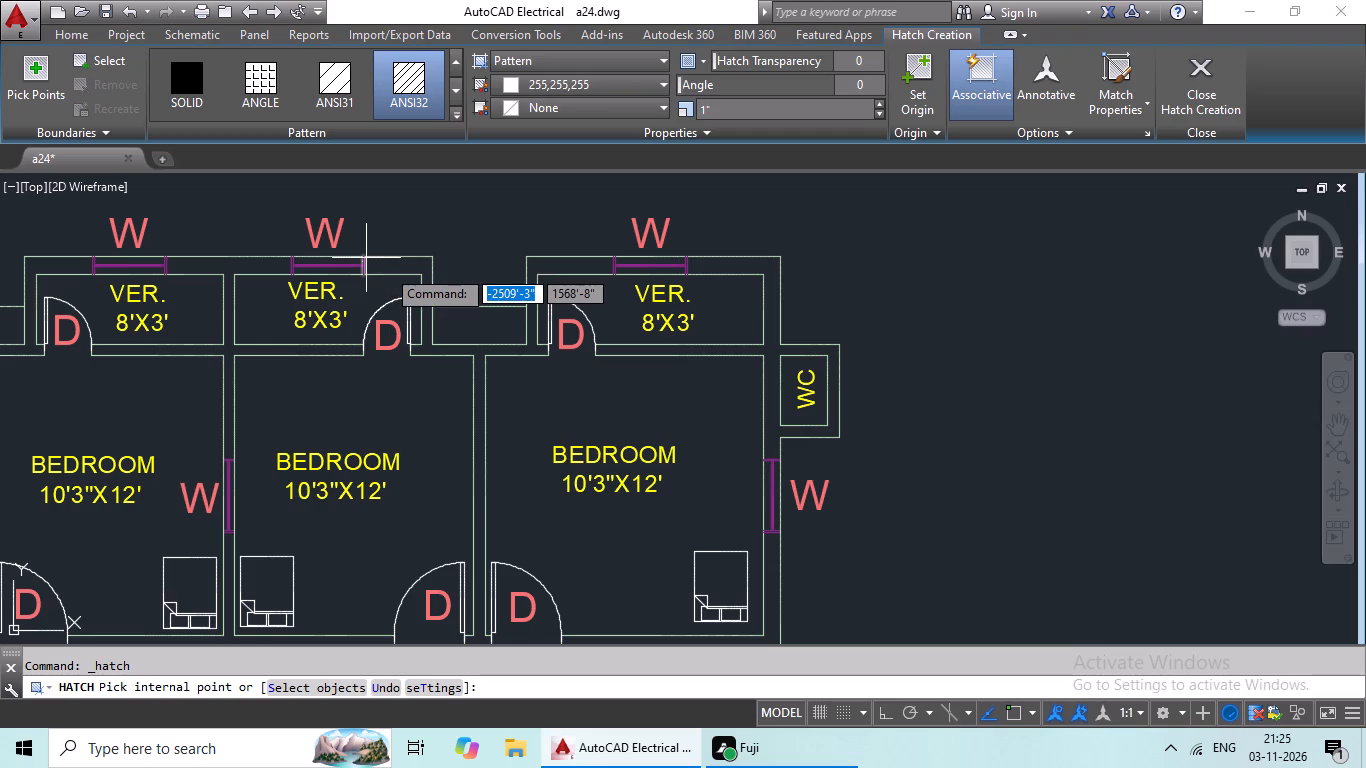
pyautogui.moveTo(432, 343); pyautogui.dragTo(485, 253, button='middle')
pyautogui.scroll(-2, 354, 281)
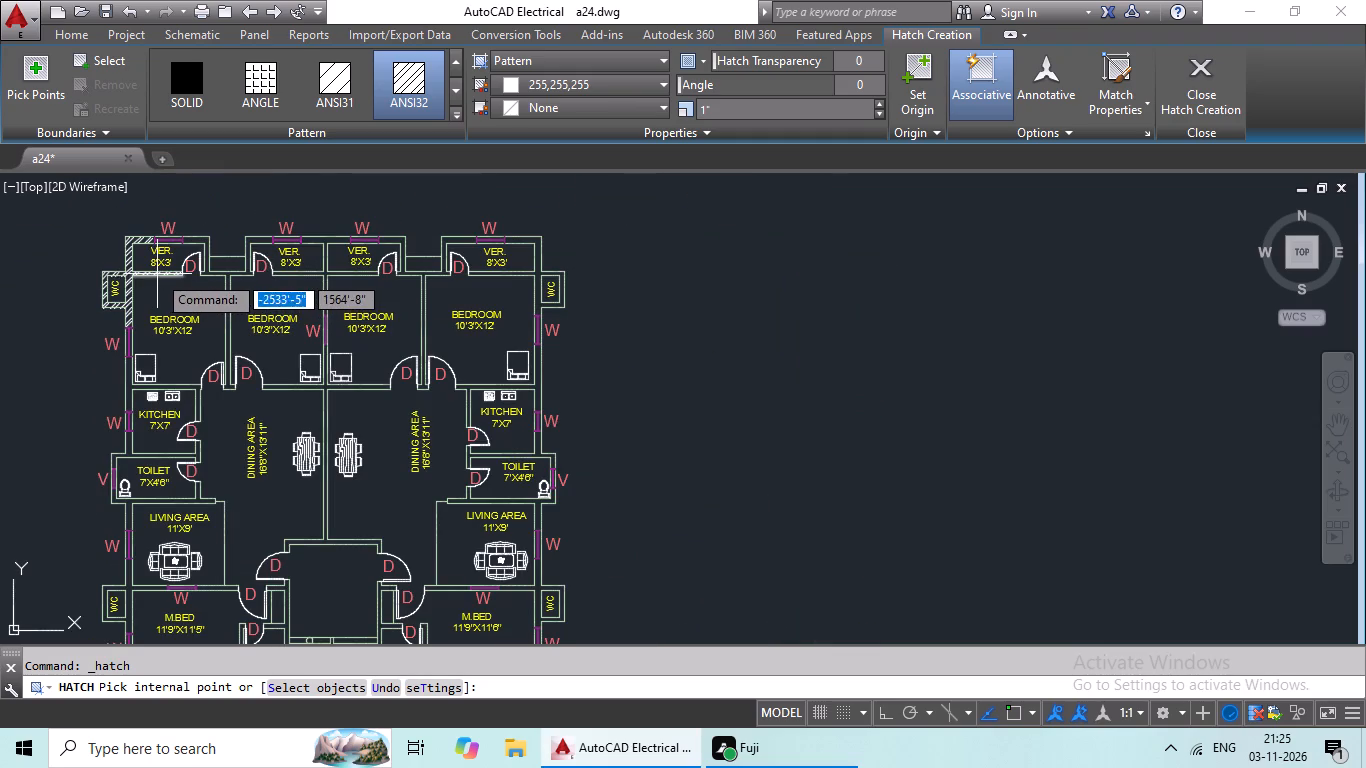
pyautogui.click(158, 274)
pyautogui.click(208, 270)
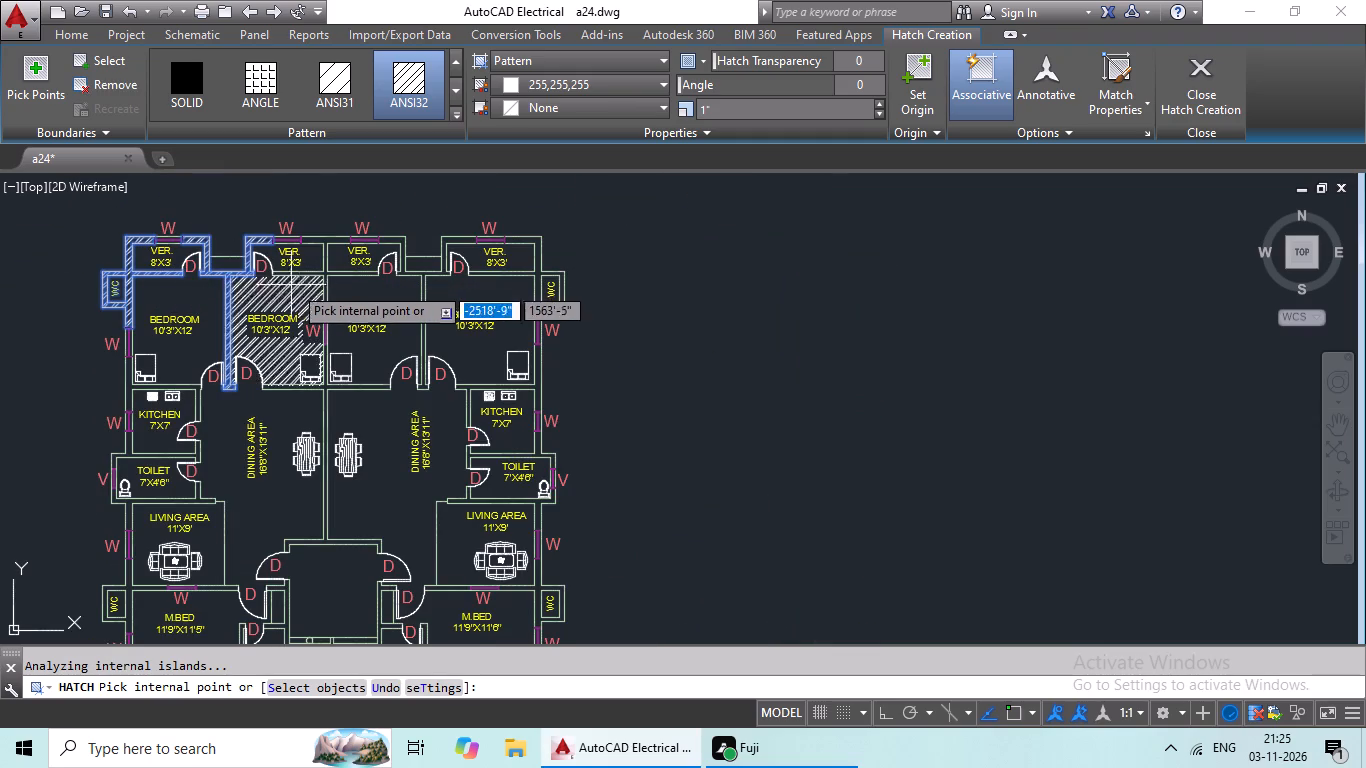
pyautogui.click(307, 273)
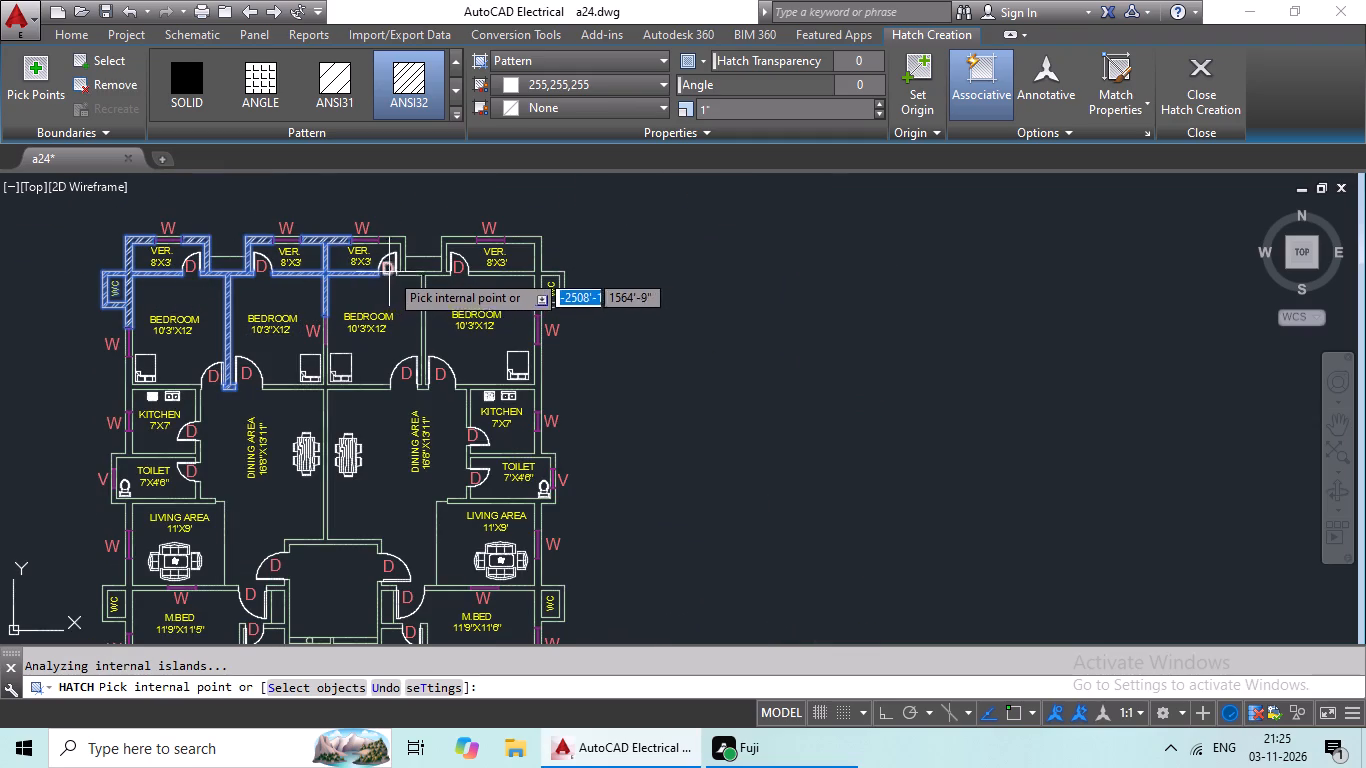
pyautogui.click(401, 273)
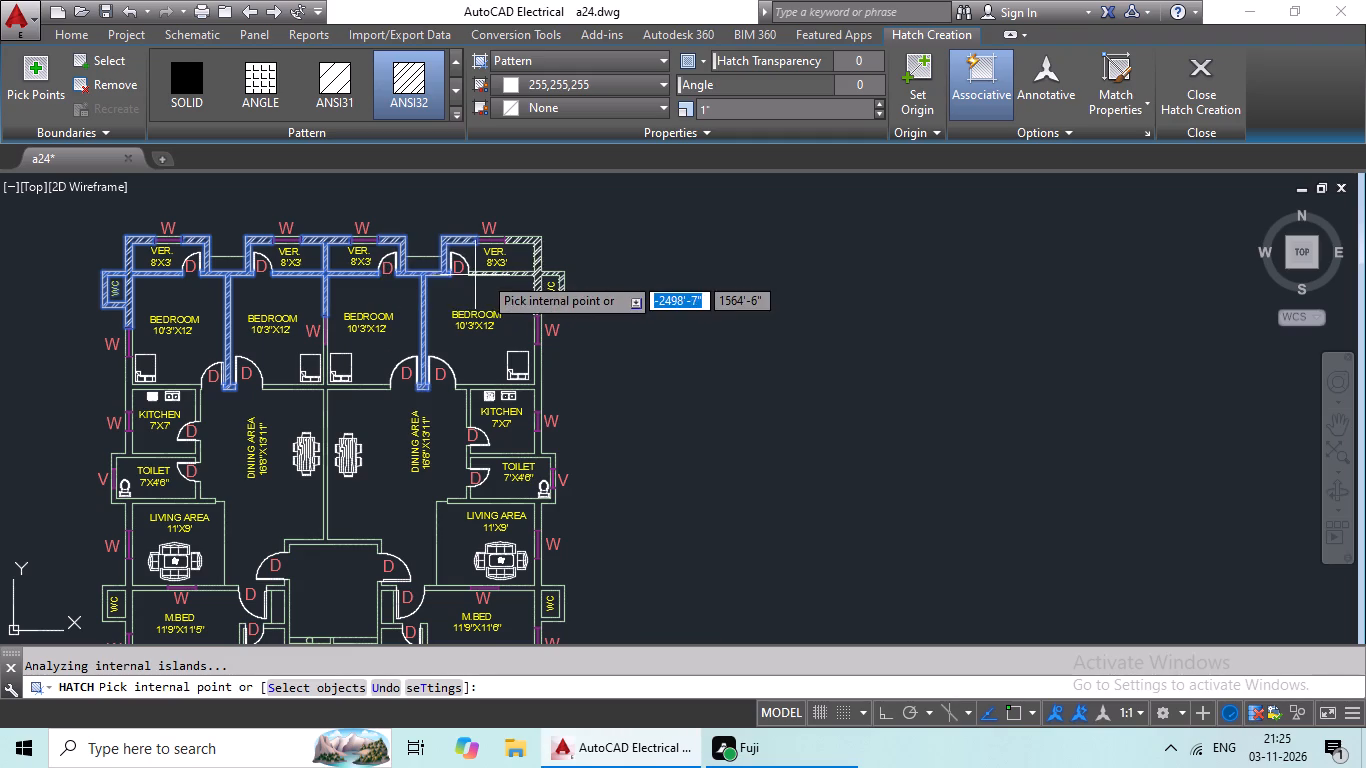
pyautogui.click(528, 273)
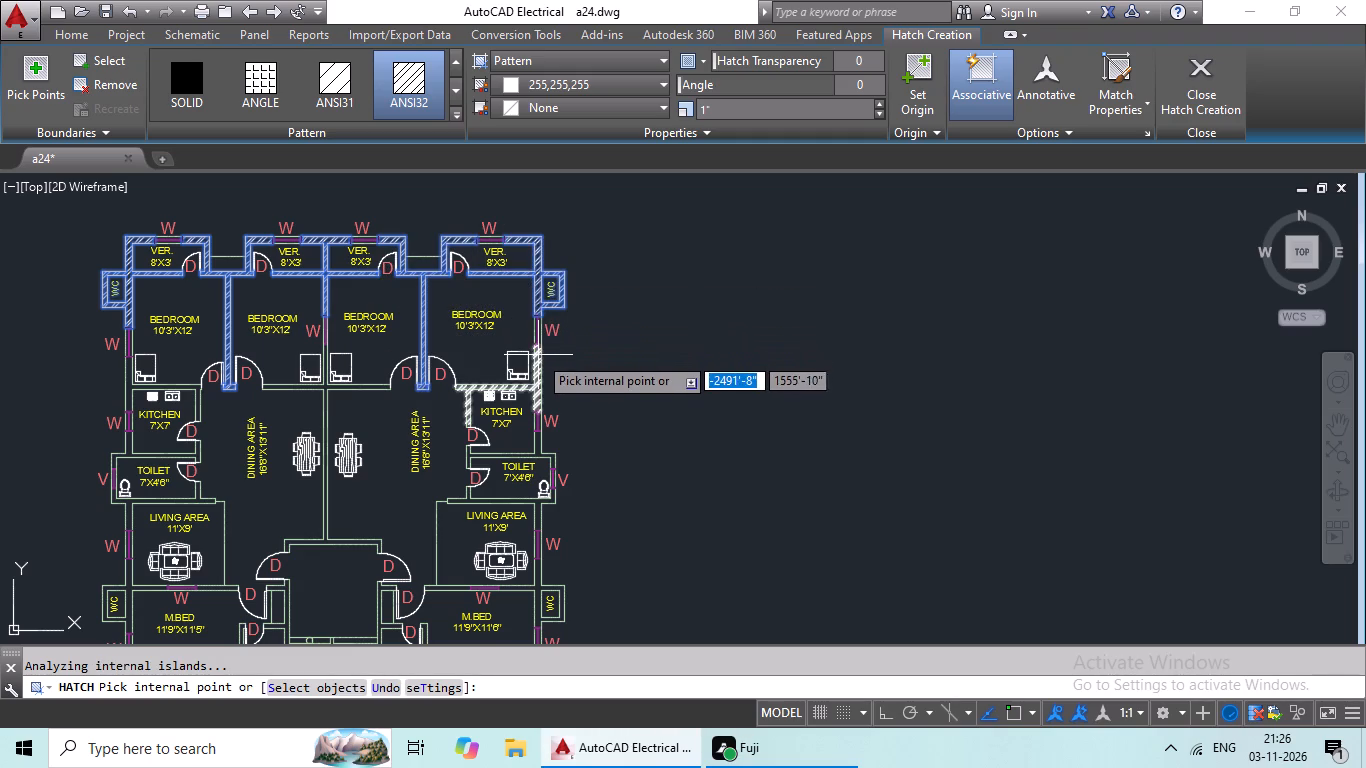
# Add the walls between the eastern bedroom and kitchen and the central wall dividing the two dining areas to the hatch.
pyautogui.click(538, 356)
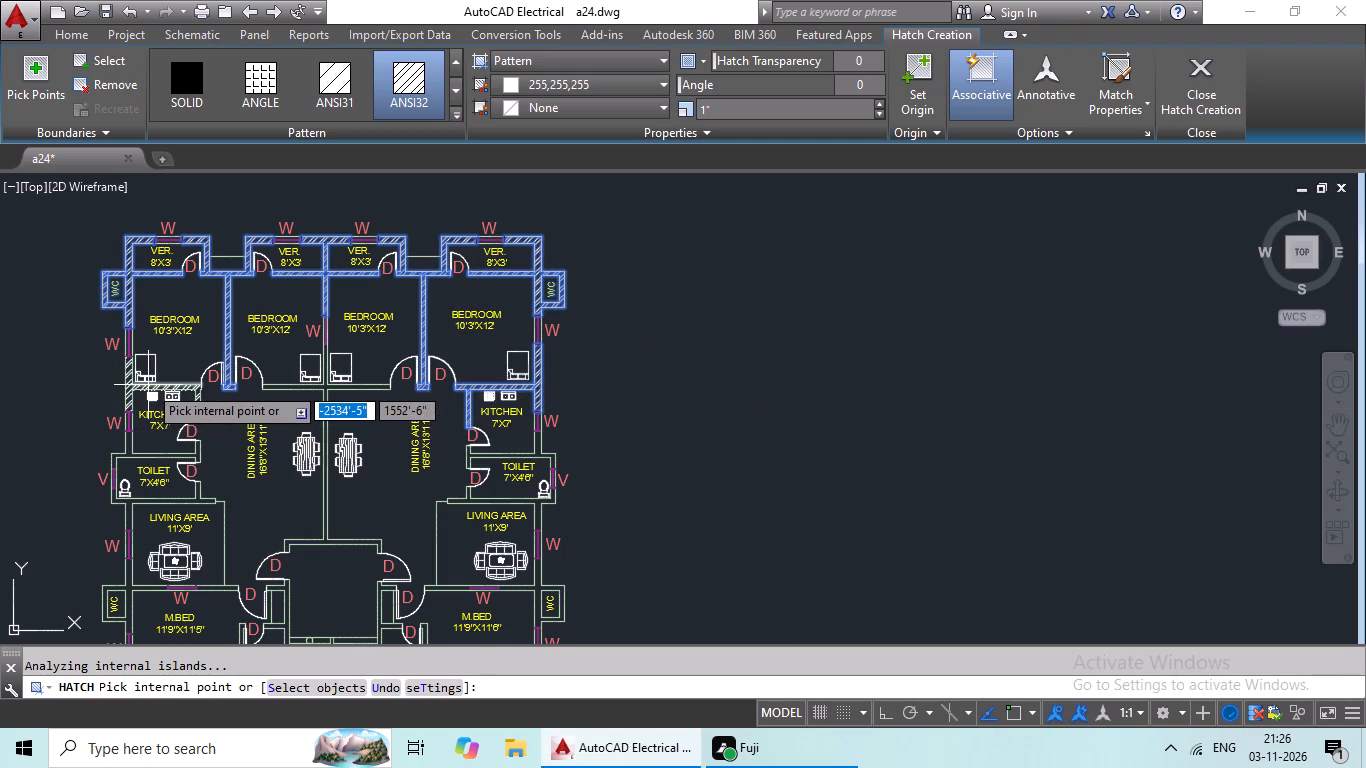
pyautogui.click(148, 385)
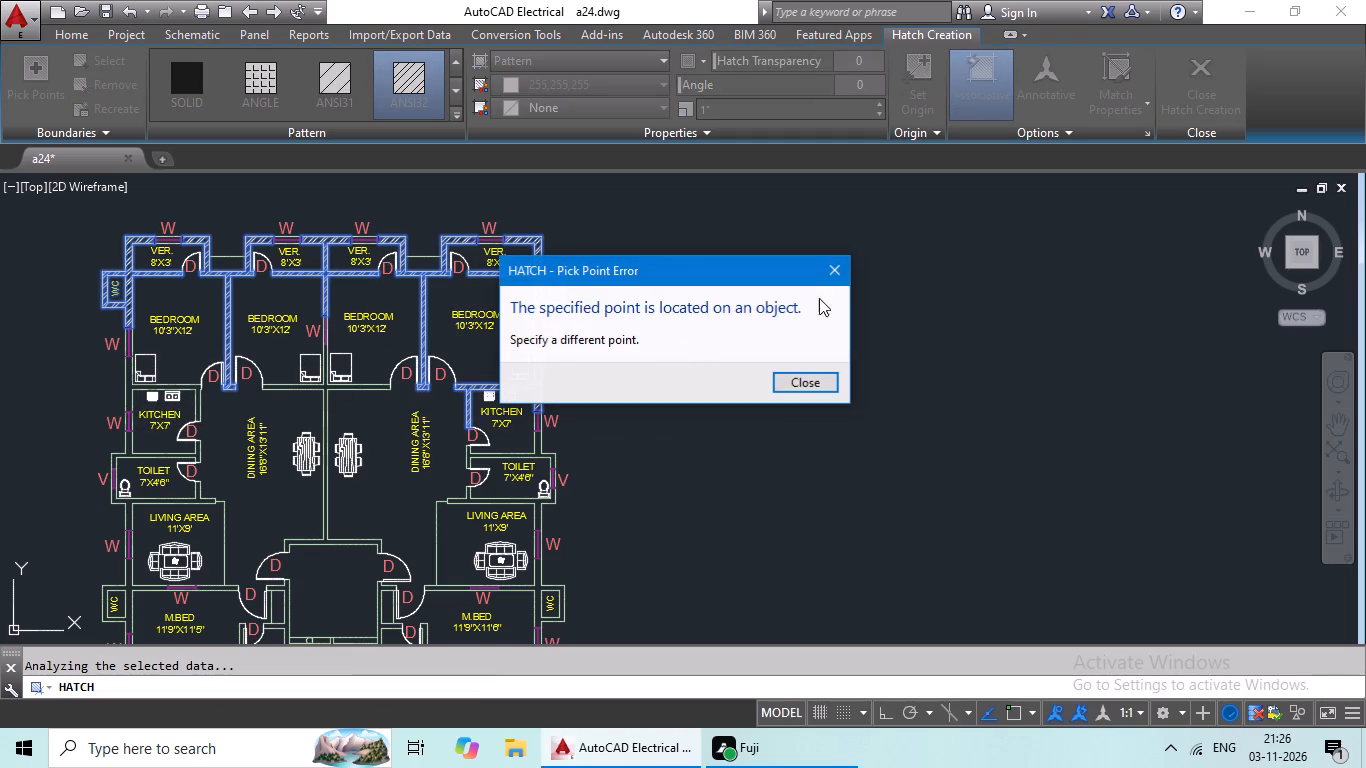
pyautogui.click(844, 271)
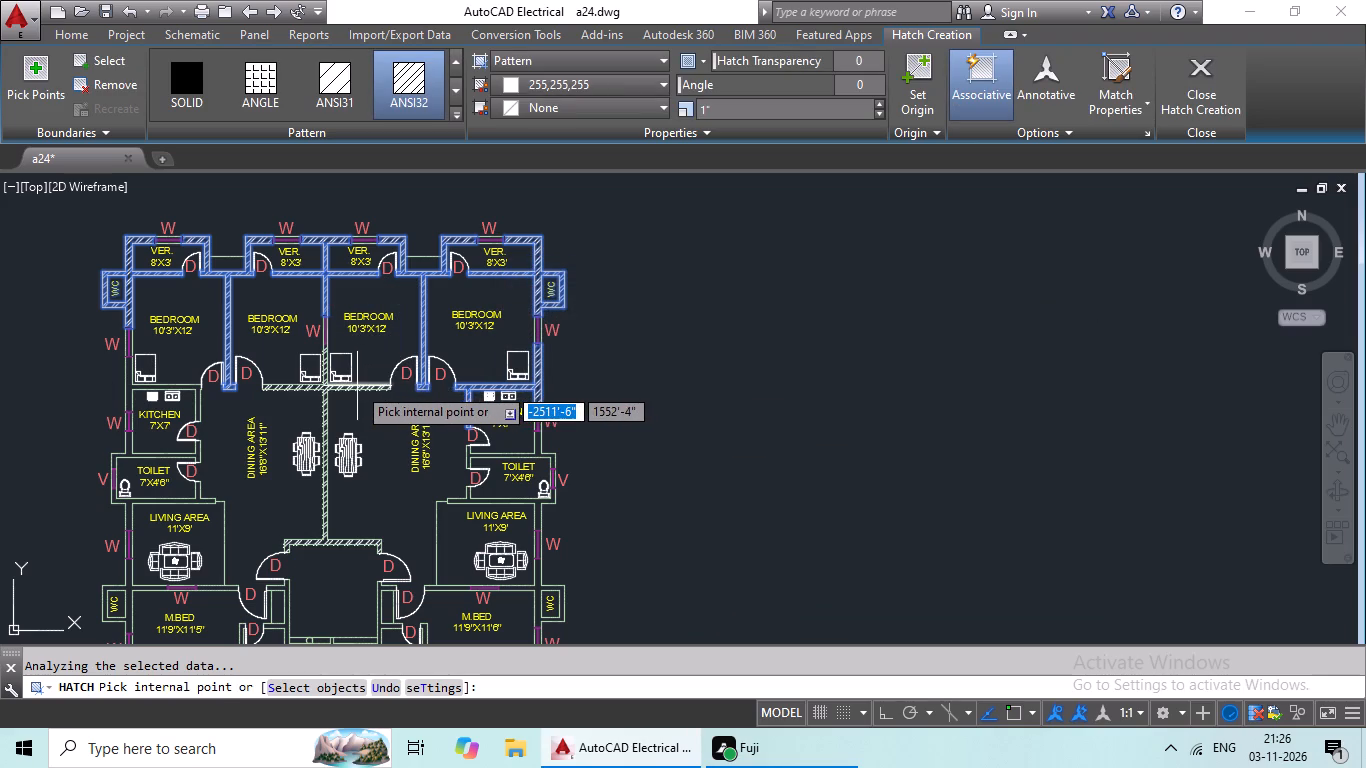
pyautogui.click(357, 386)
# Add the walls around the eastern 7'X4'6" toilet, the eastern living area and the north side of the eastern M.BED to the hatch.
pyautogui.moveTo(378, 399); pyautogui.dragTo(400, 308, button='middle')
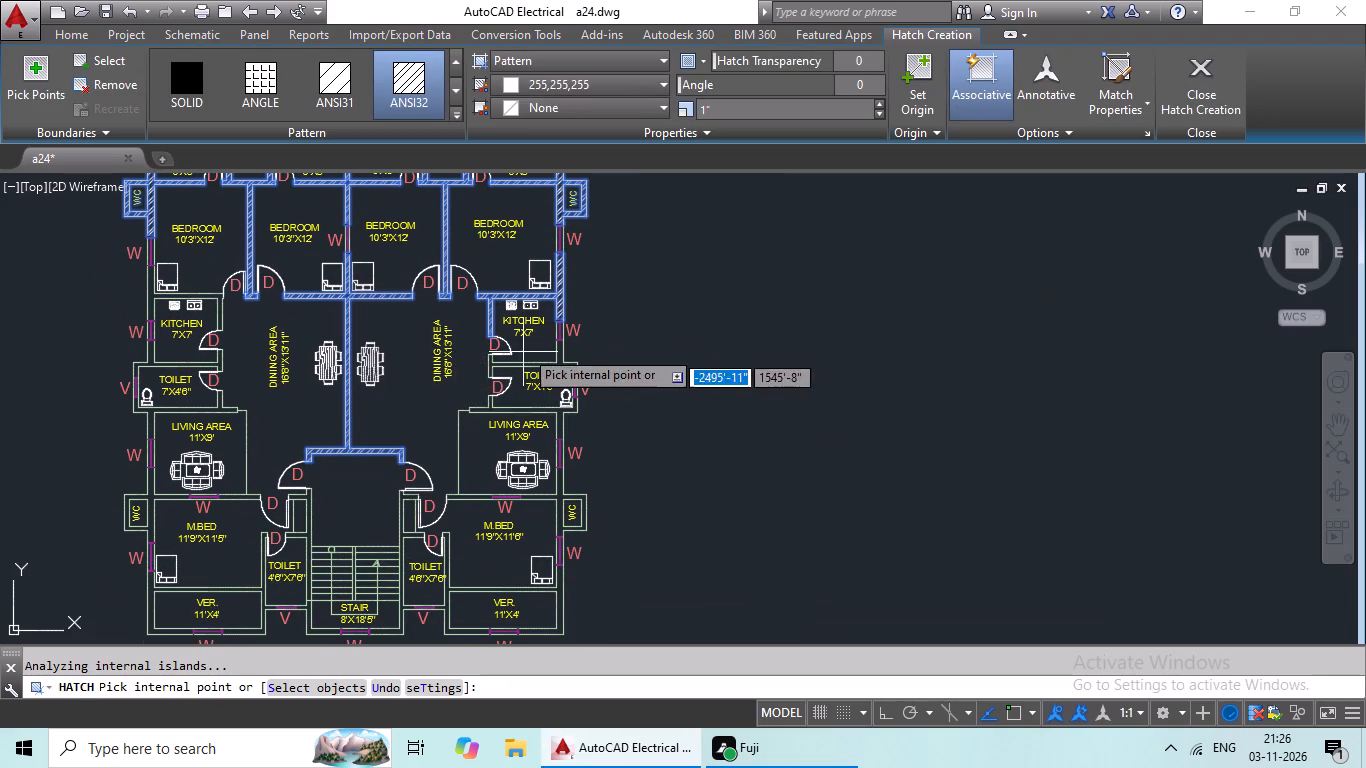
pyautogui.click(561, 363)
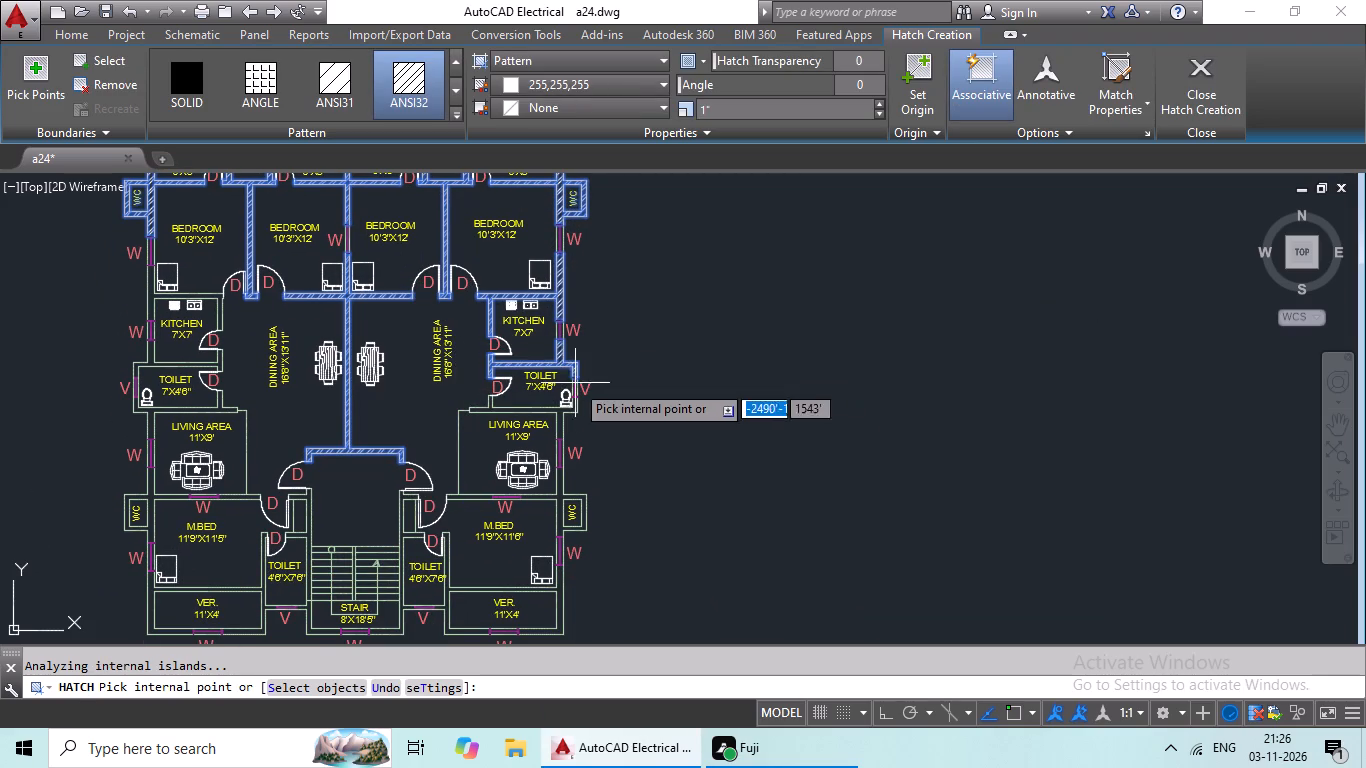
pyautogui.click(570, 411)
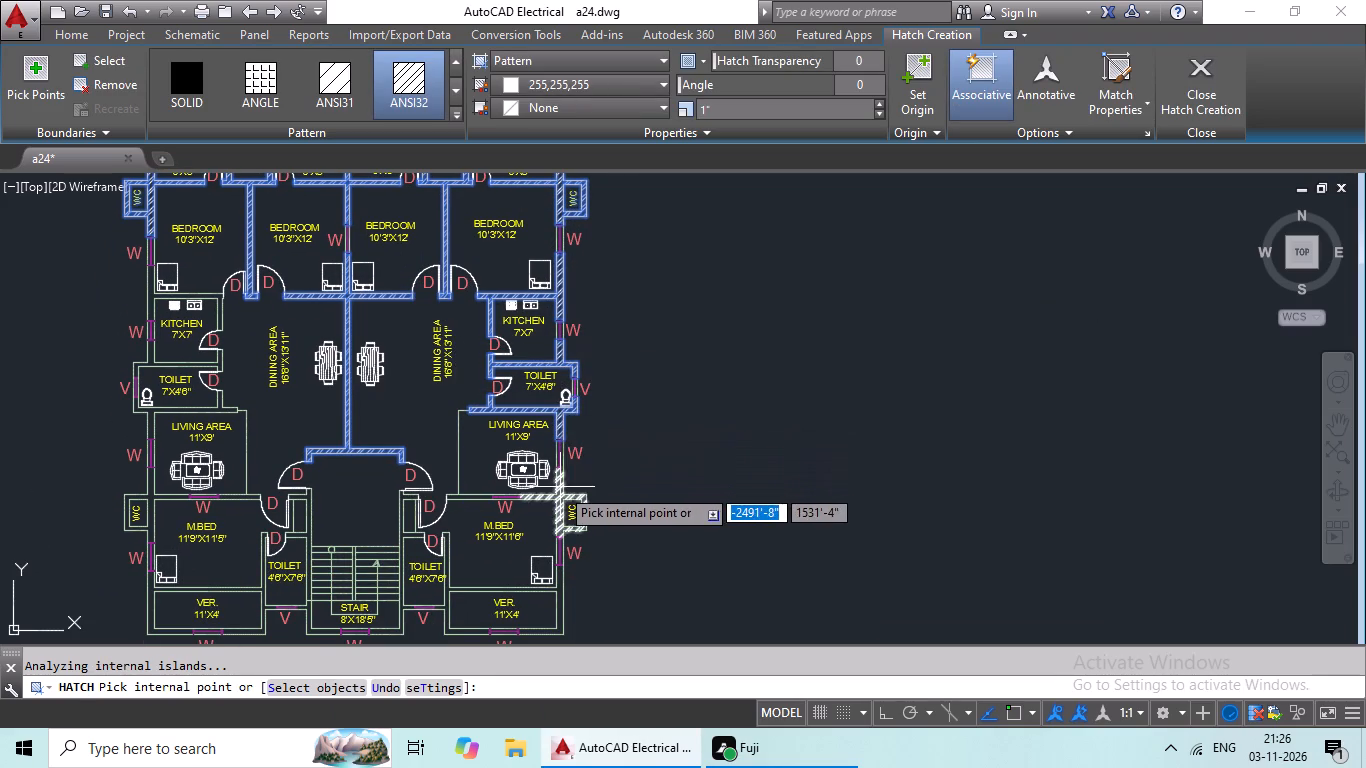
pyautogui.click(560, 487)
pyautogui.click(467, 499)
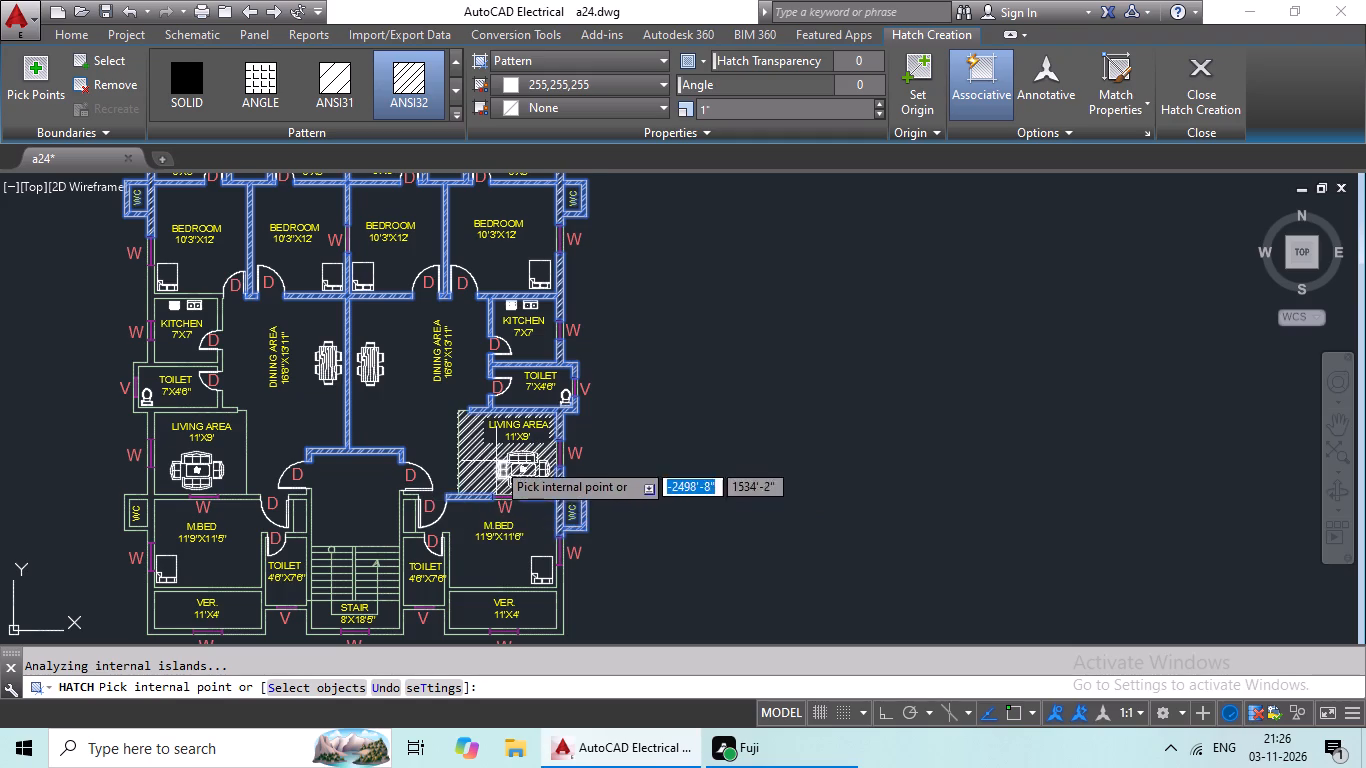
# Add the walls around the eastern M.BED, 11'X4' veranda, 4'6"X7'6" toilet and the stair's east and south sides to the hatch.
pyautogui.moveTo(496, 461); pyautogui.dragTo(506, 339, button='middle')
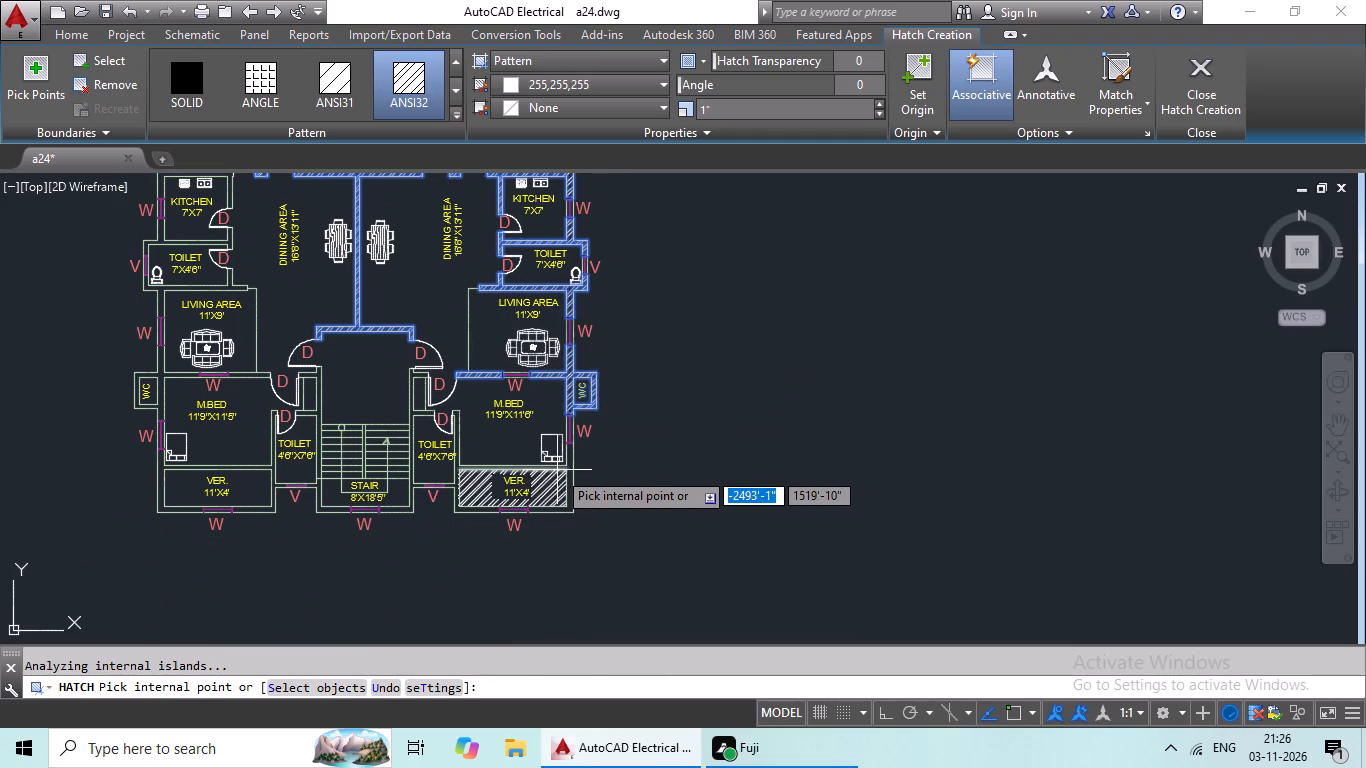
pyautogui.click(569, 467)
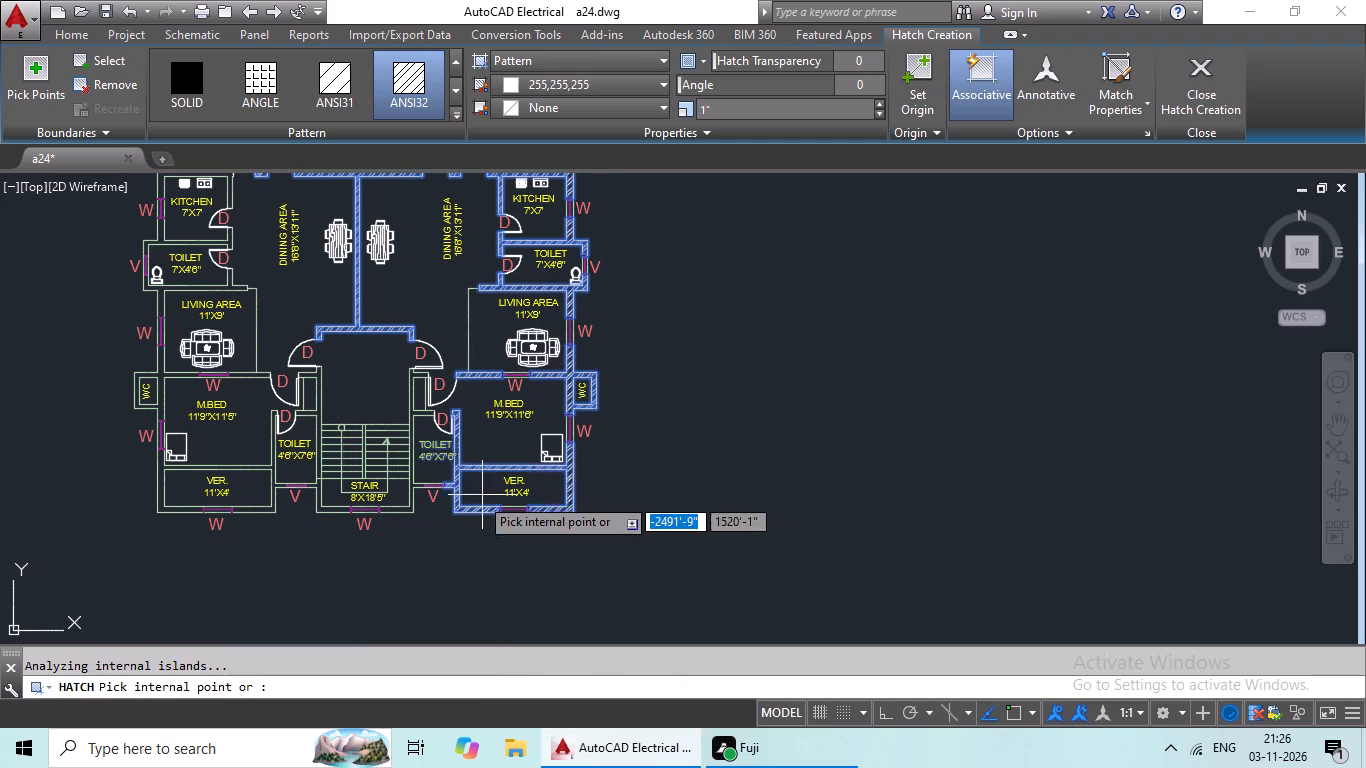
pyautogui.click(417, 485)
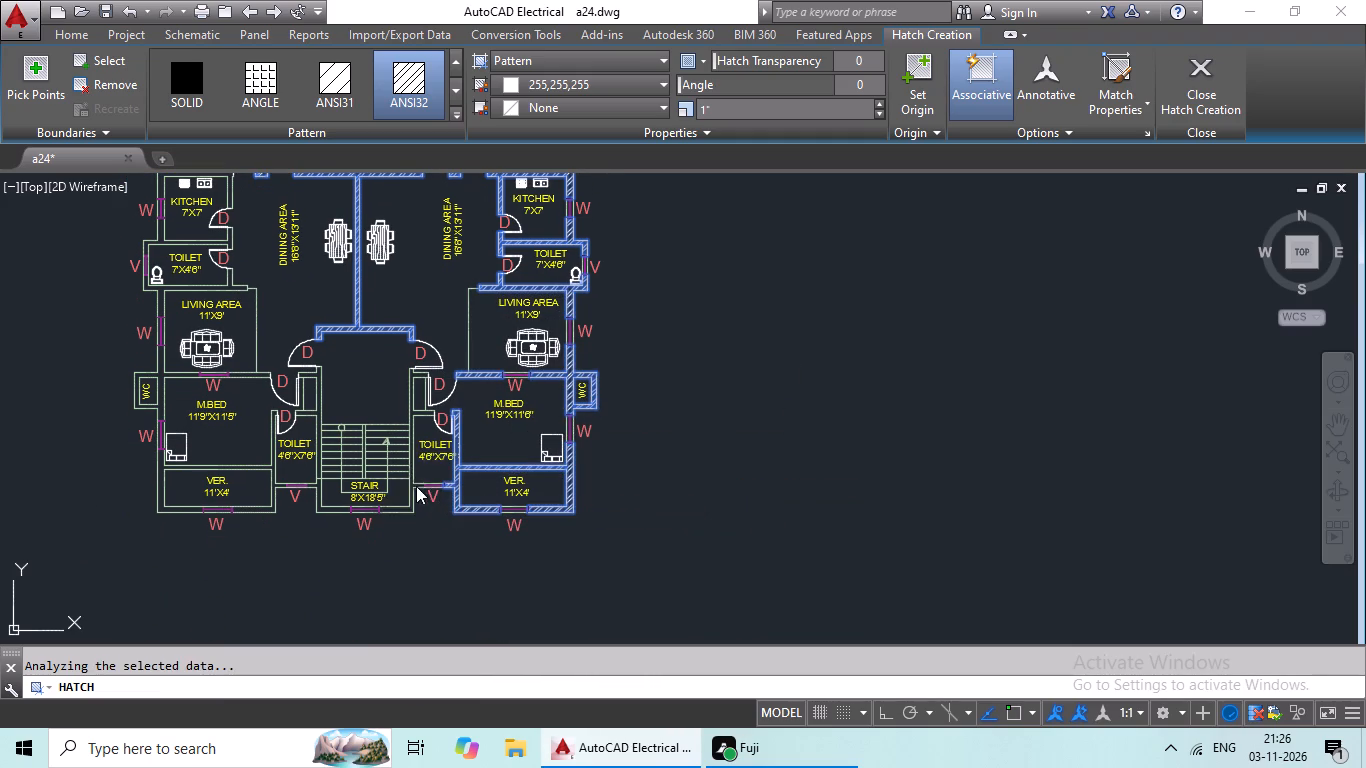
pyautogui.click(409, 449)
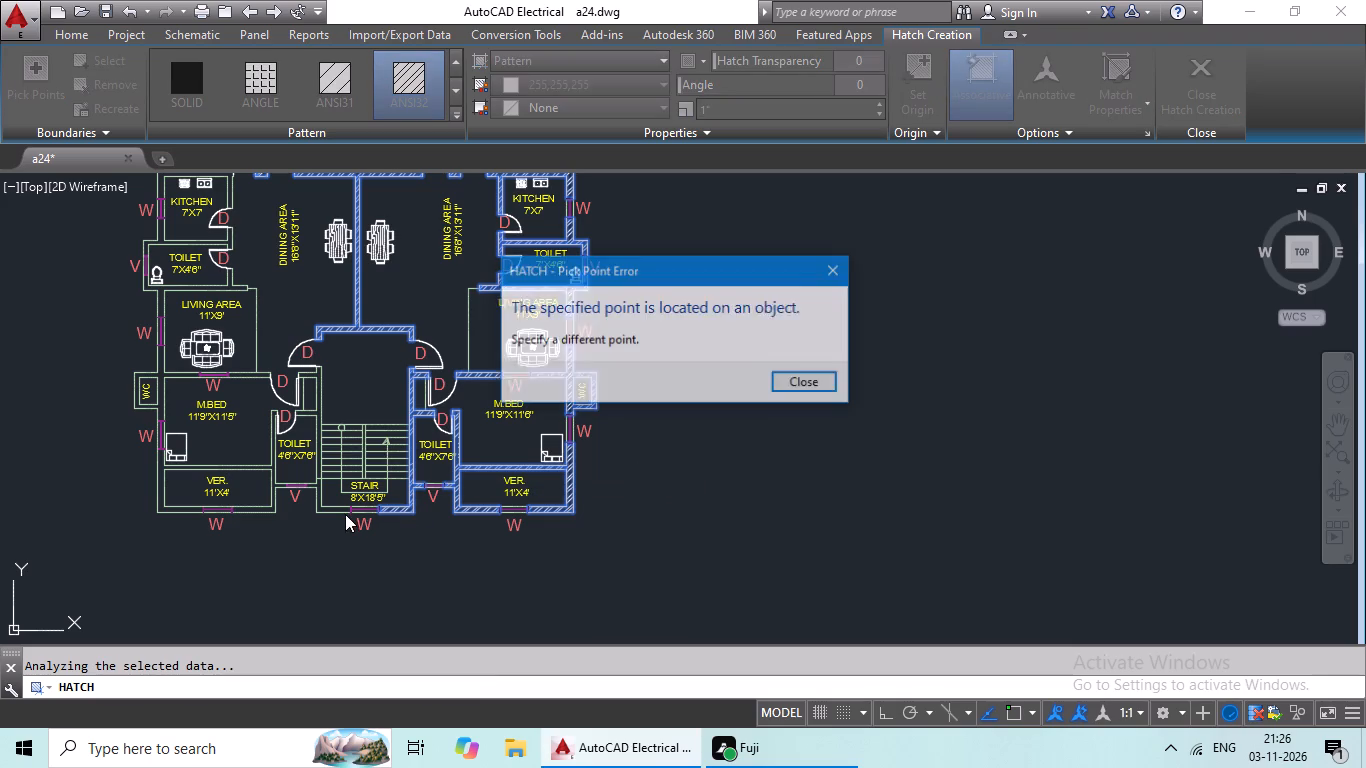
pyautogui.click(843, 271)
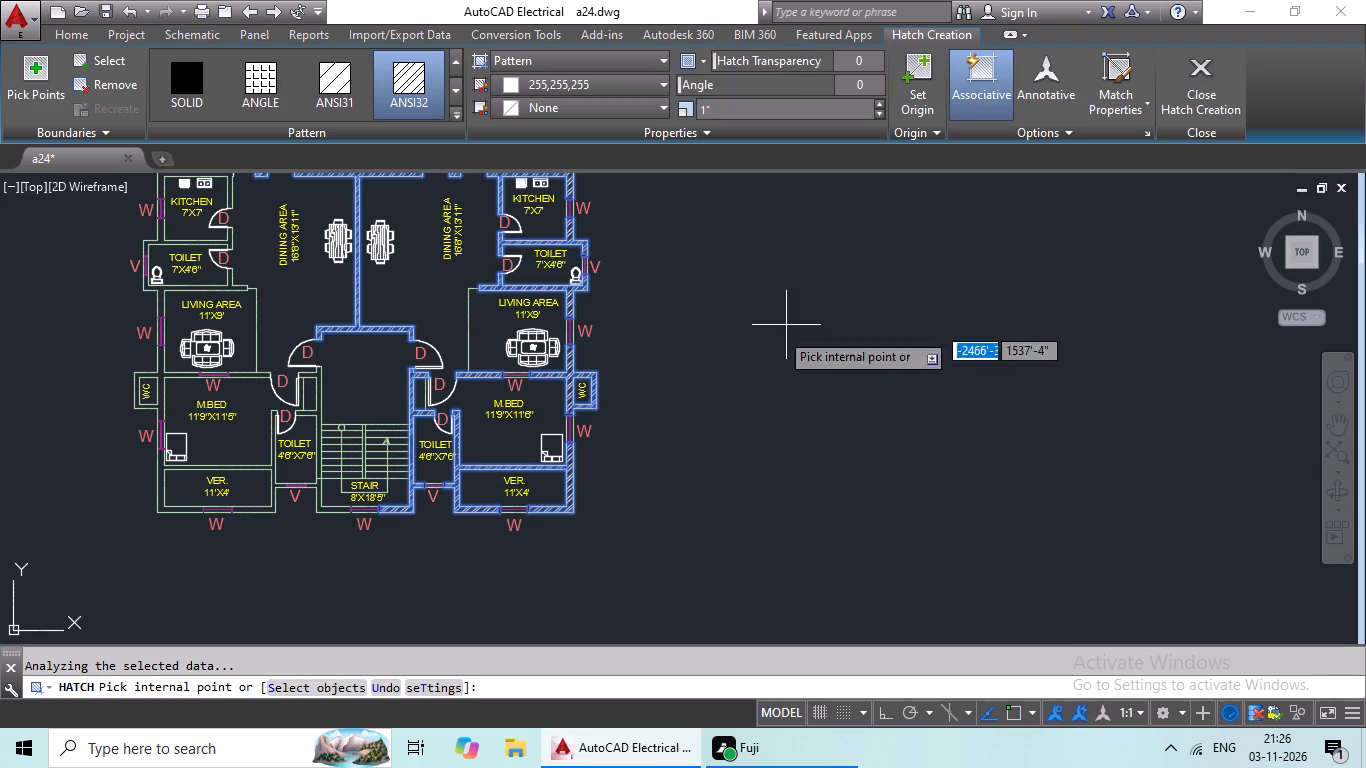
pyautogui.click(330, 511)
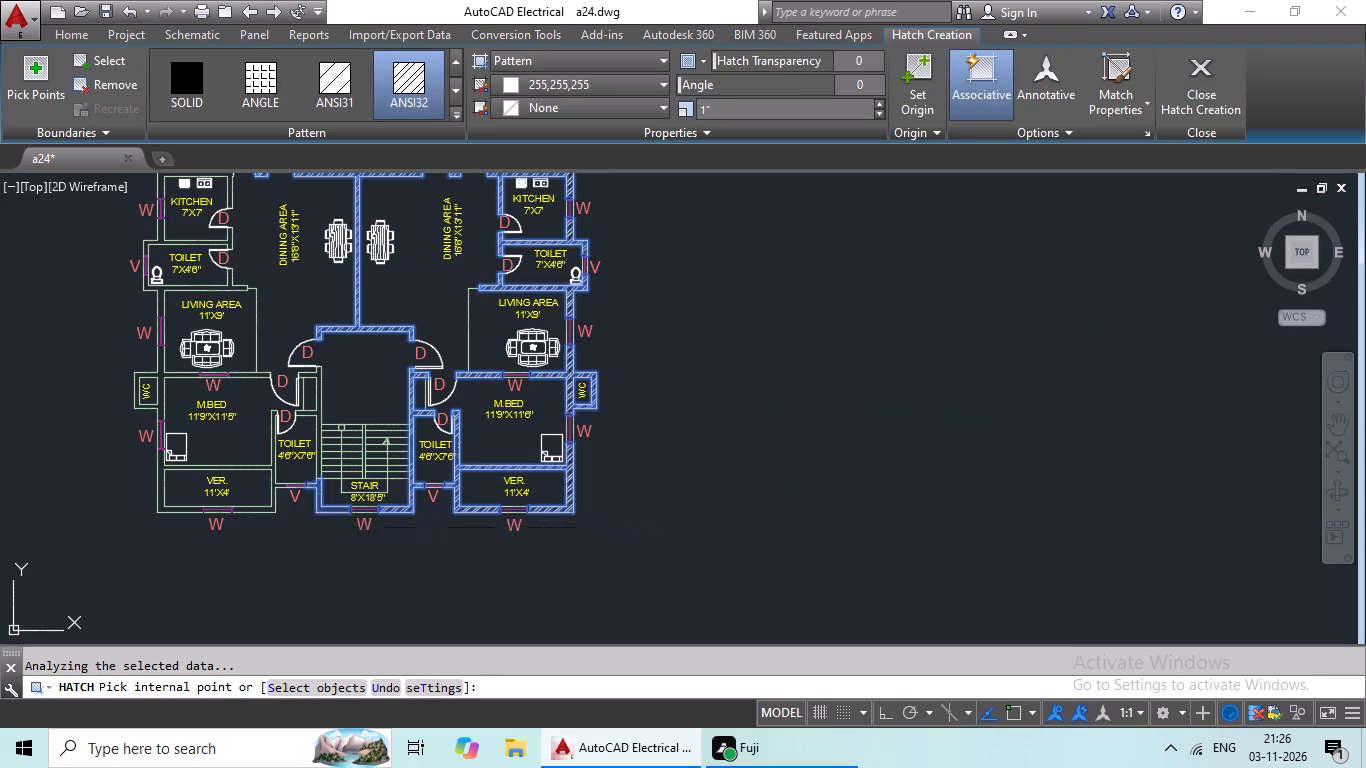
# Add the walls around the western 11'X4' veranda, M.BED, WC, 4'6"X7'6" toilet and the stair's west side to the hatch.
pyautogui.click(274, 491)
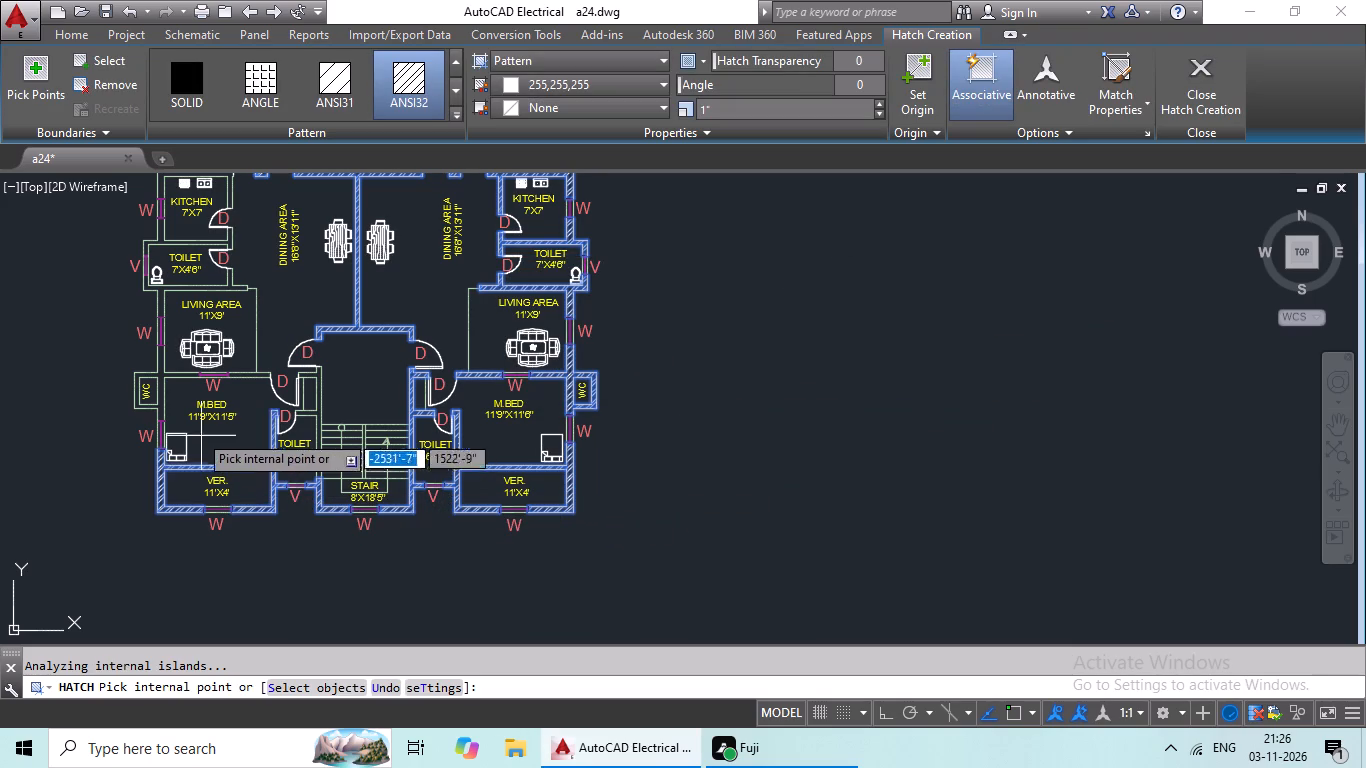
pyautogui.click(157, 392)
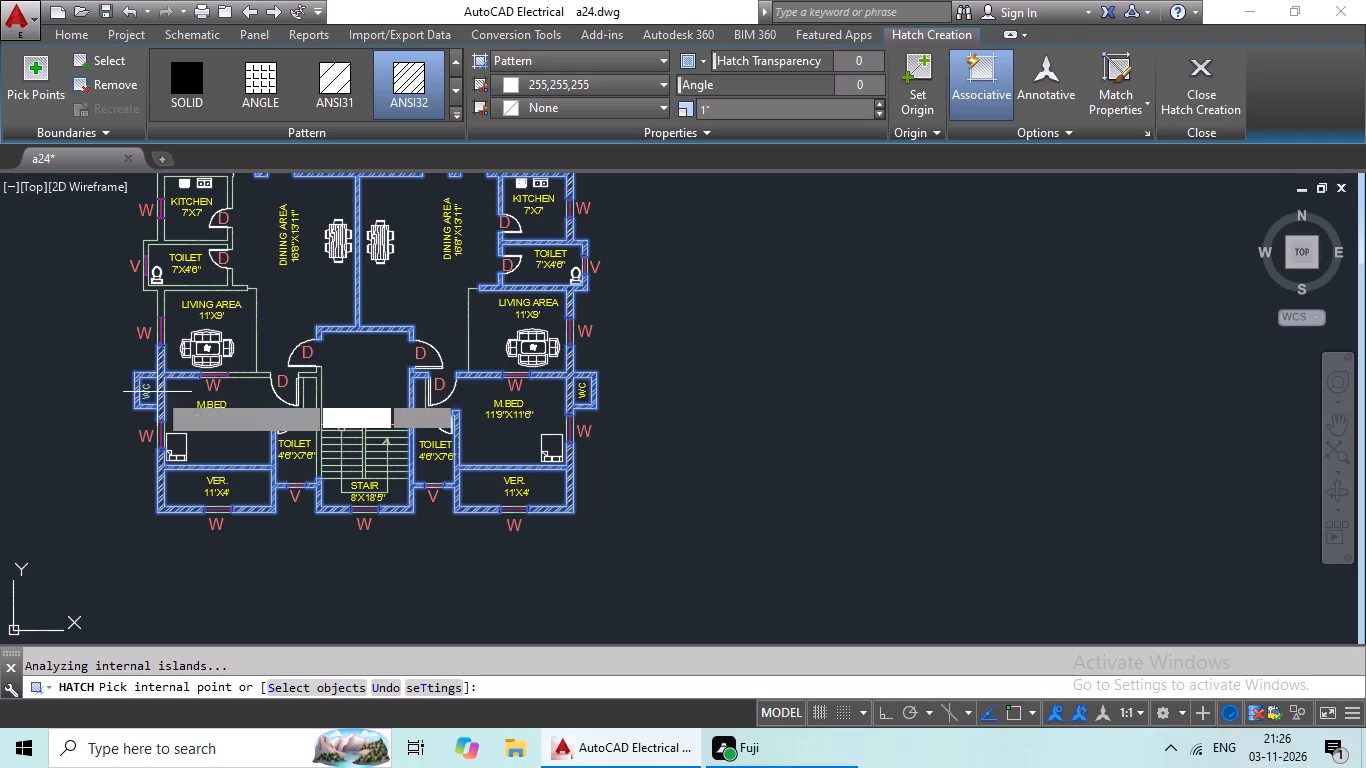
pyautogui.click(243, 376)
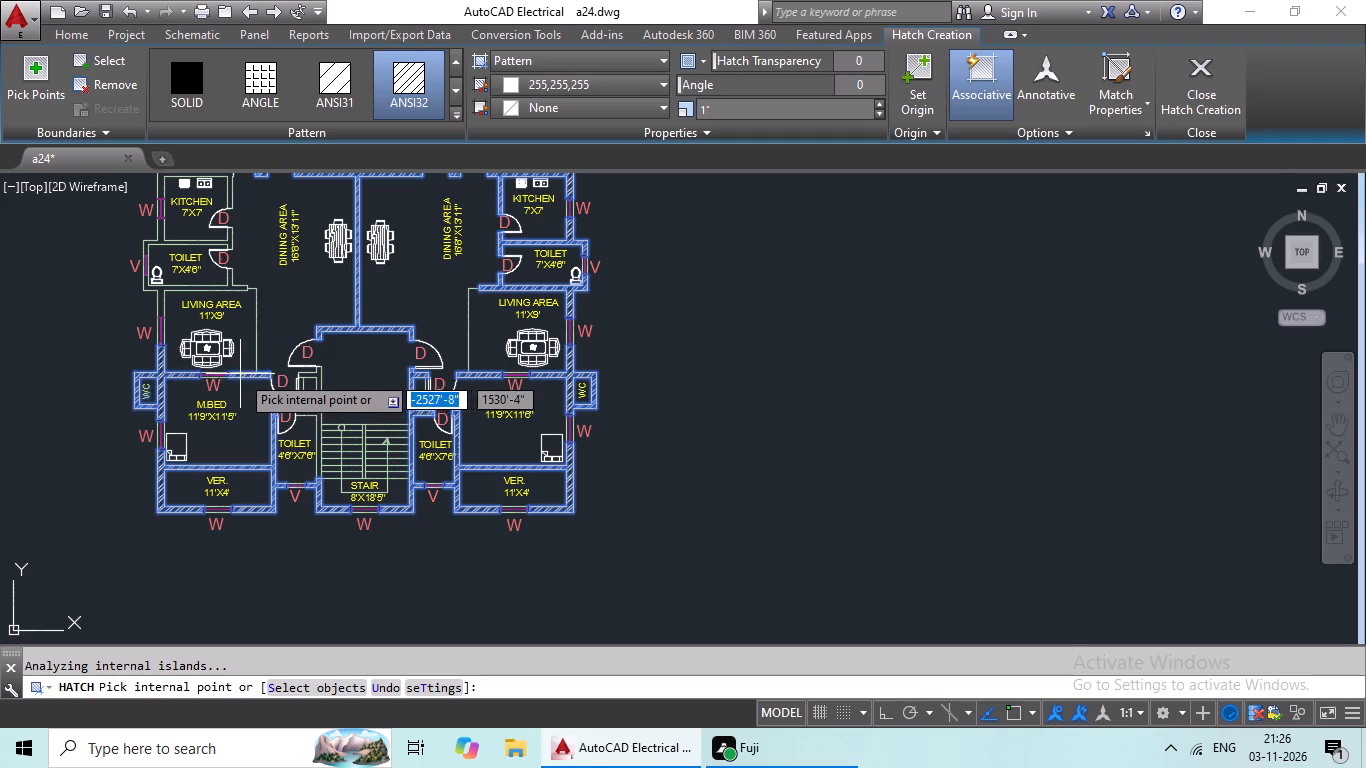
pyautogui.scroll(3, 324, 406)
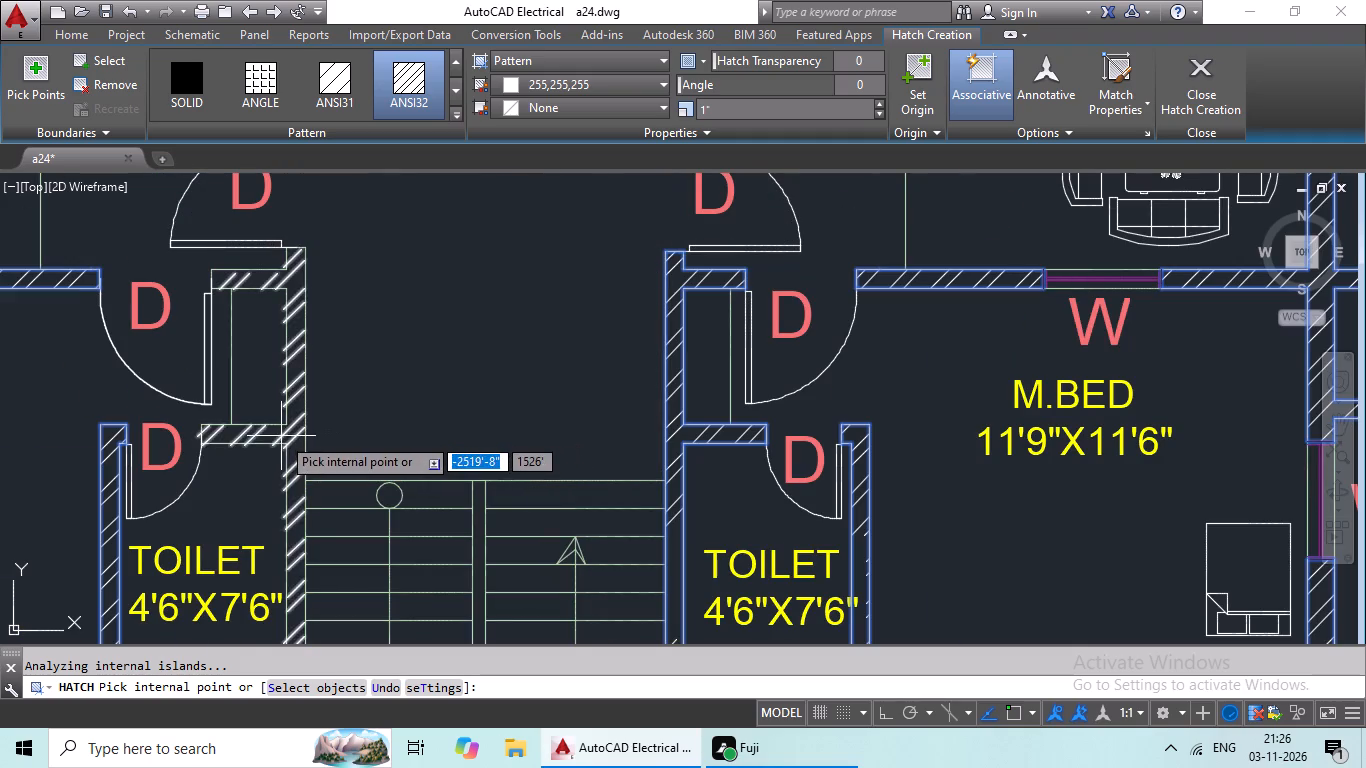
pyautogui.click(281, 436)
pyautogui.scroll(-3, 351, 410)
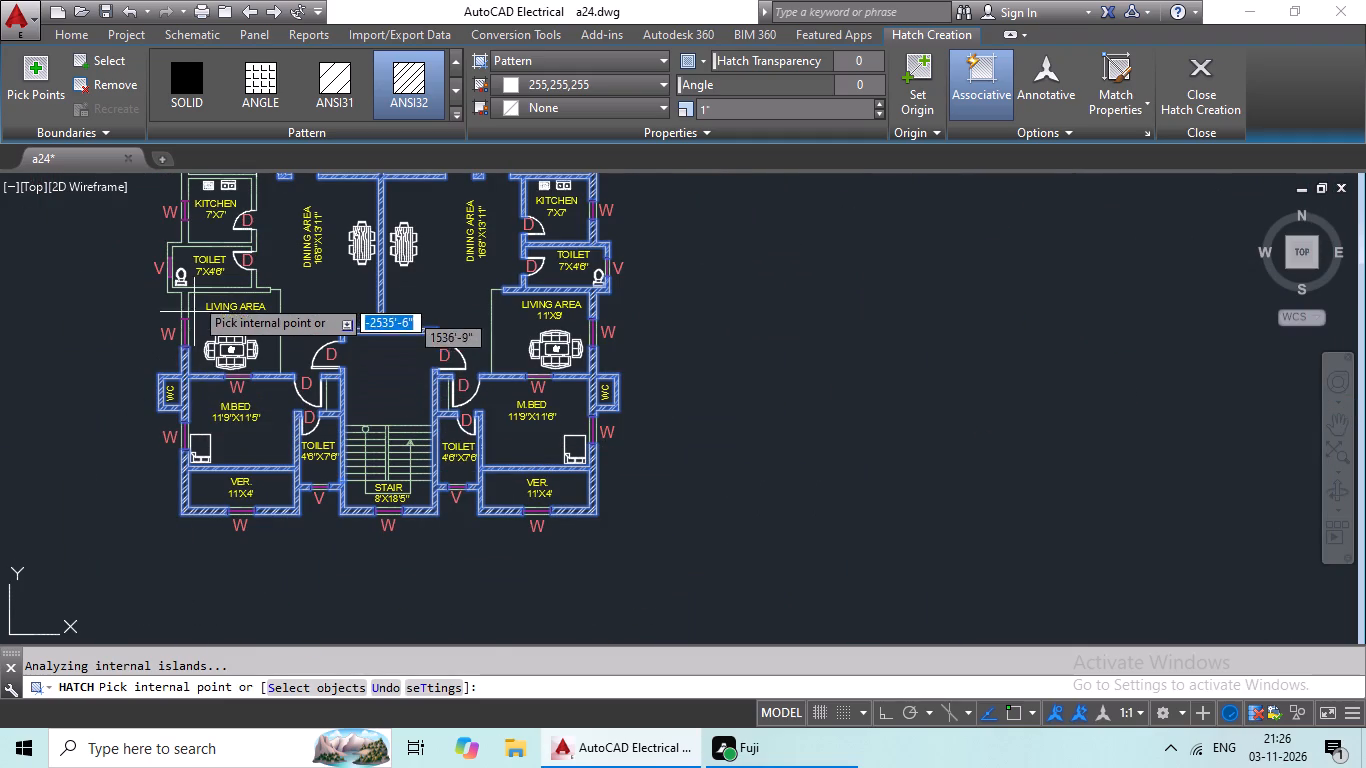
# Add the walls around the western living area, 7'X4'6" toilet, kitchen and adjoining bedroom, and finish the hatch.
pyautogui.click(183, 292)
pyautogui.moveTo(298, 283); pyautogui.dragTo(350, 376, button='middle')
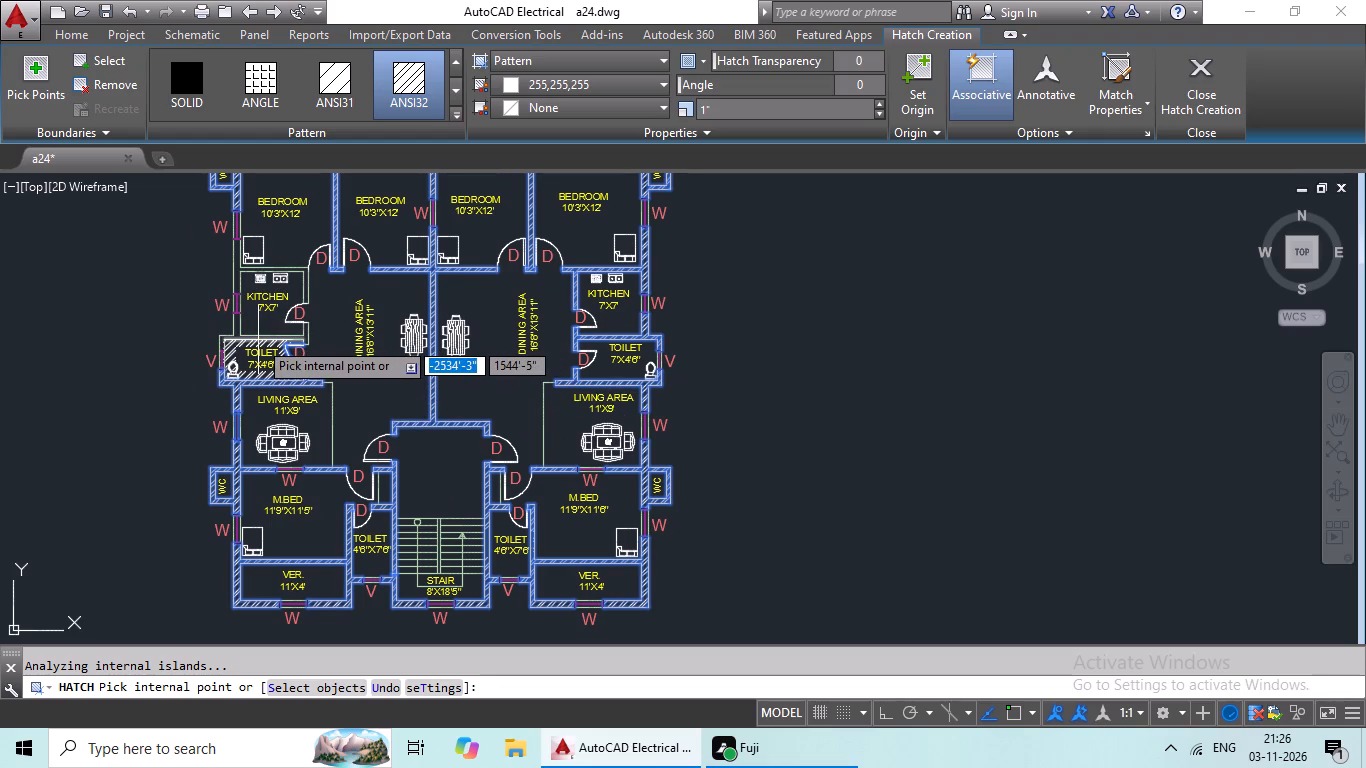
pyautogui.click(232, 338)
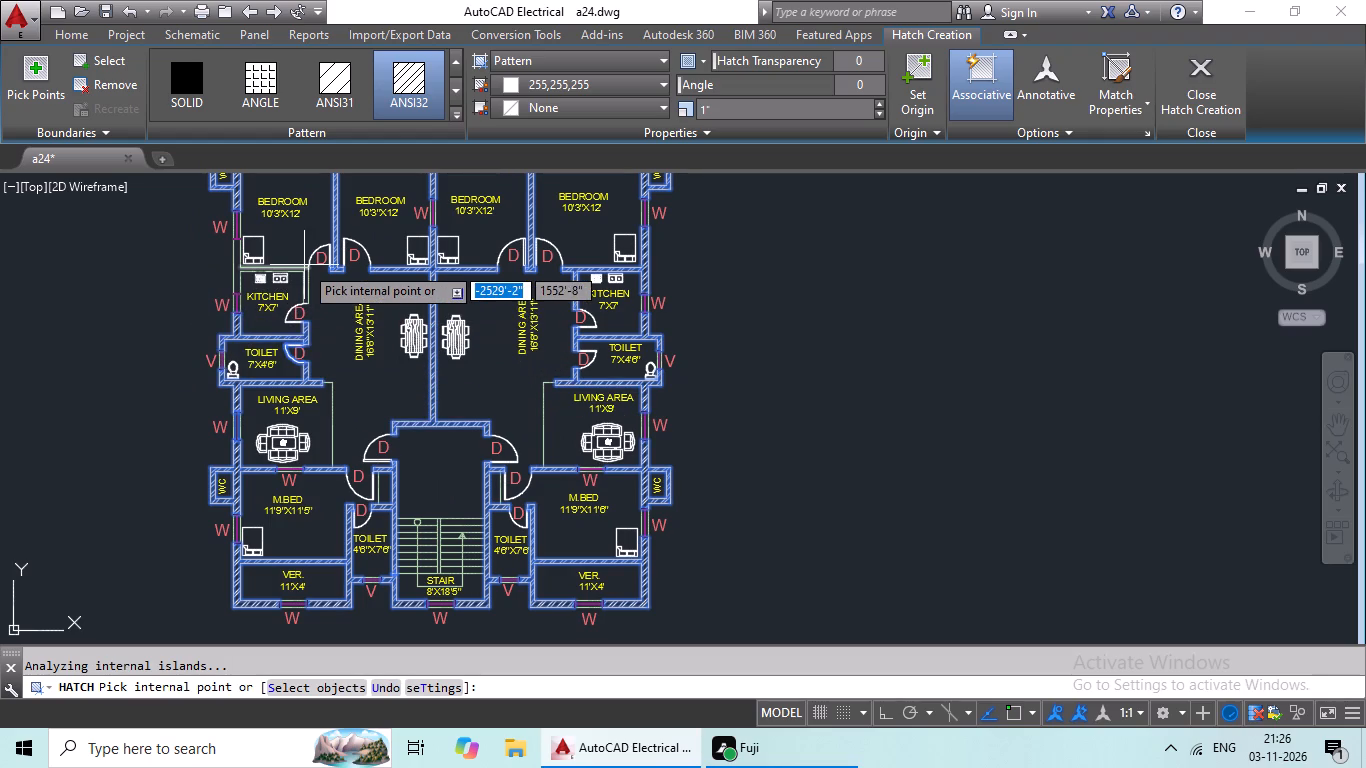
pyautogui.click(305, 276)
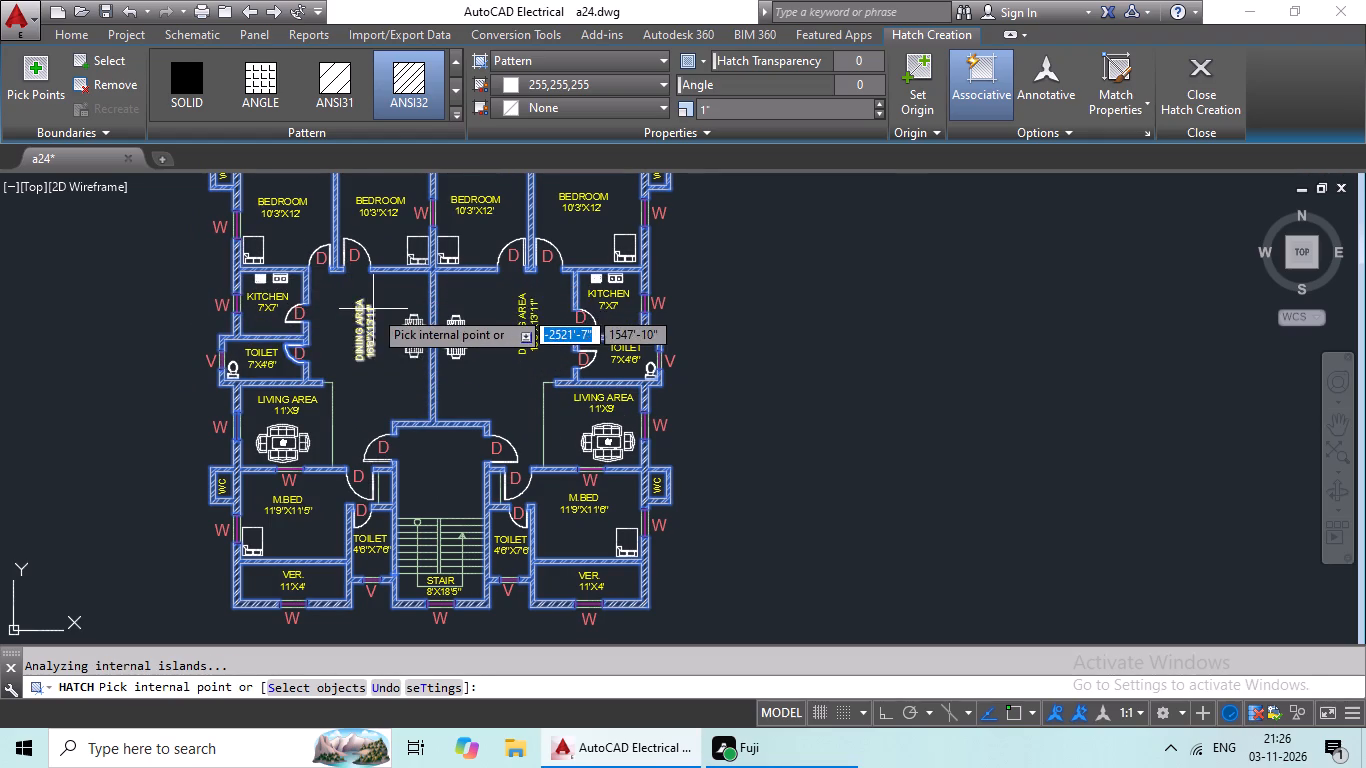
pyautogui.scroll(-1, 373, 309)
pyautogui.press('Escape')
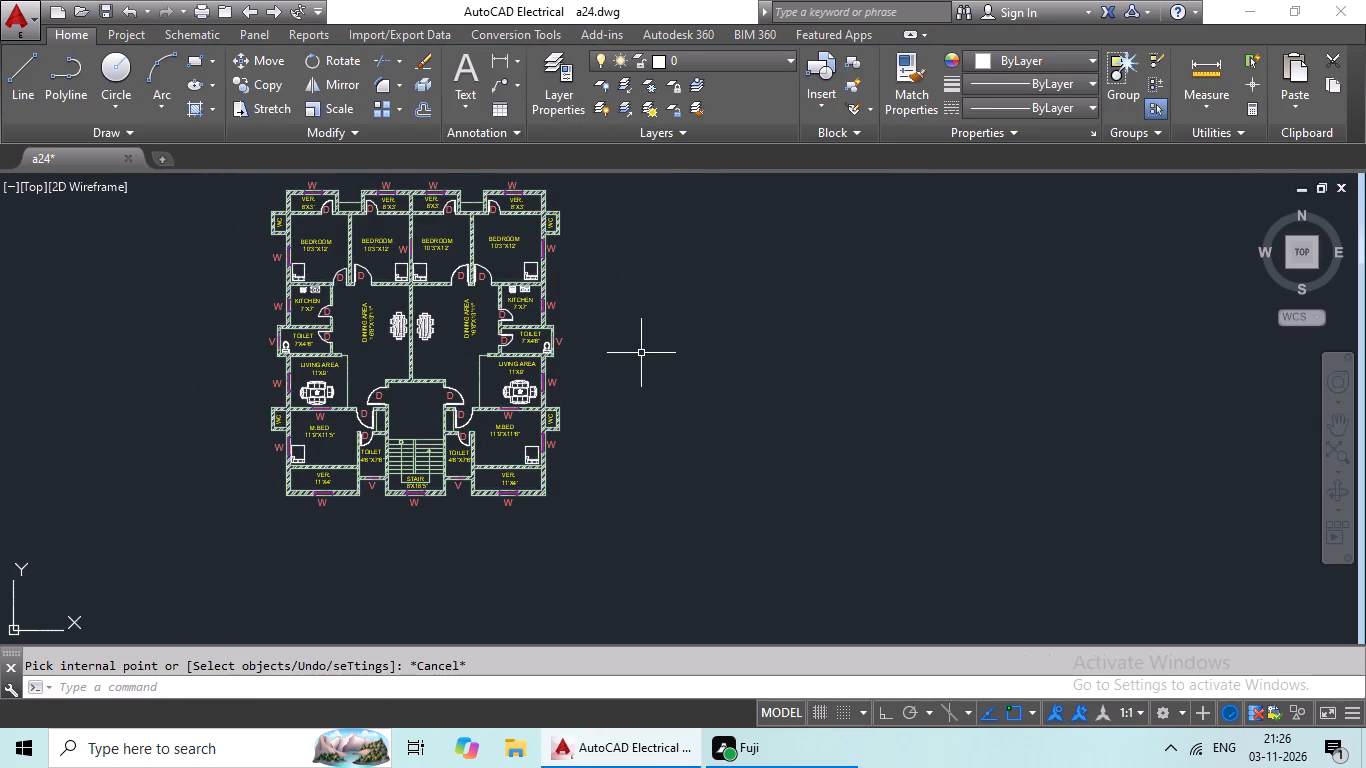
# Add a linear dimension north of the plan spanning its overall width between the outer corners of the end verandas.
pyautogui.moveTo(666, 348); pyautogui.dragTo(628, 417, button='middle')
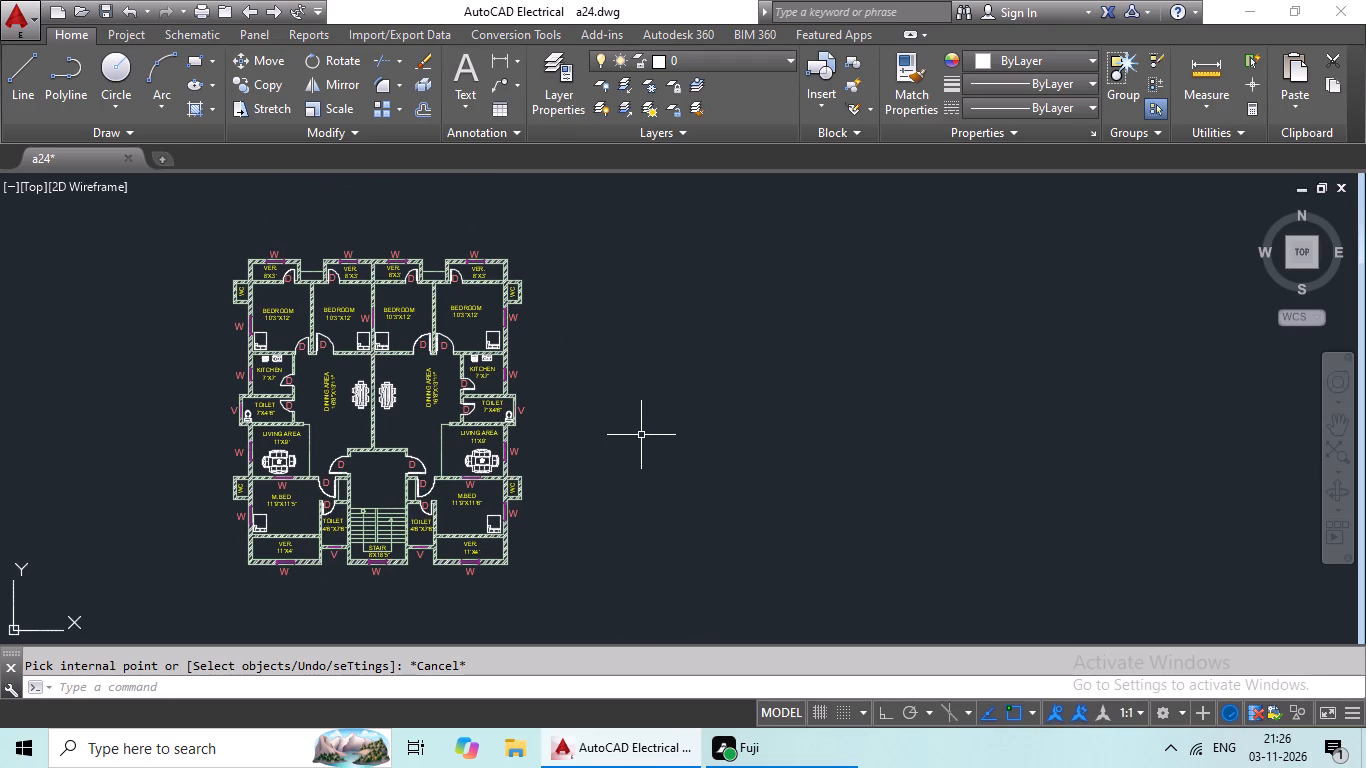
pyautogui.moveTo(633, 418); pyautogui.dragTo(705, 386, button='middle')
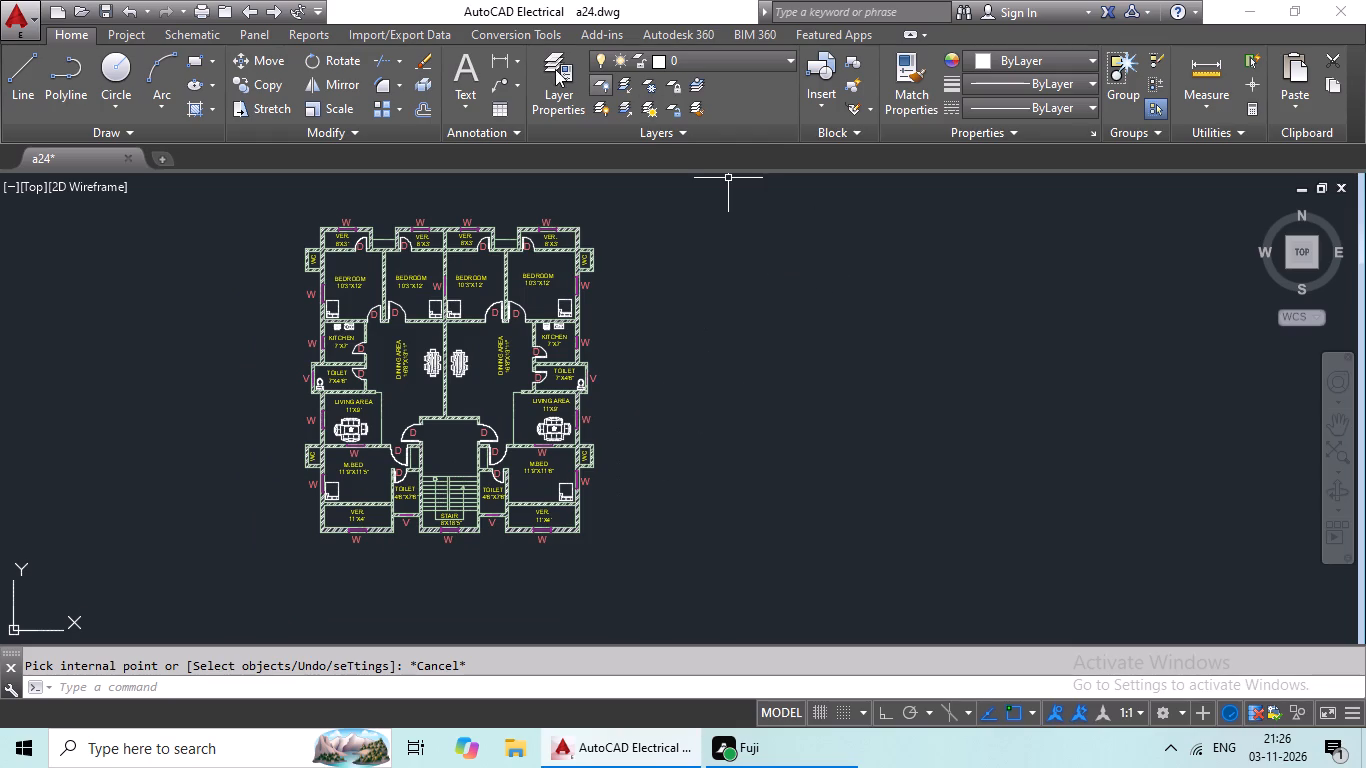
pyautogui.click(500, 59)
pyautogui.moveTo(686, 276); pyautogui.dragTo(711, 348, button='middle')
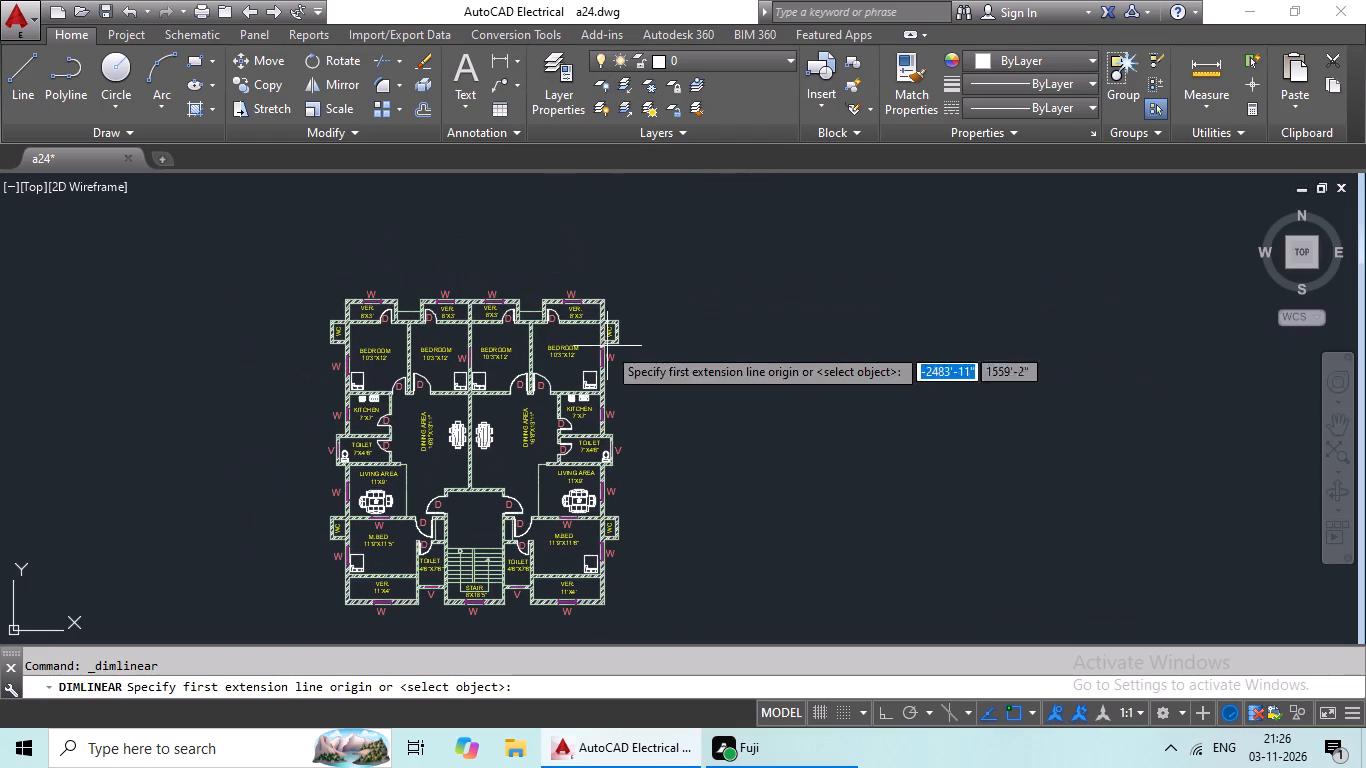
pyautogui.scroll(3, 342, 299)
pyautogui.click(347, 303)
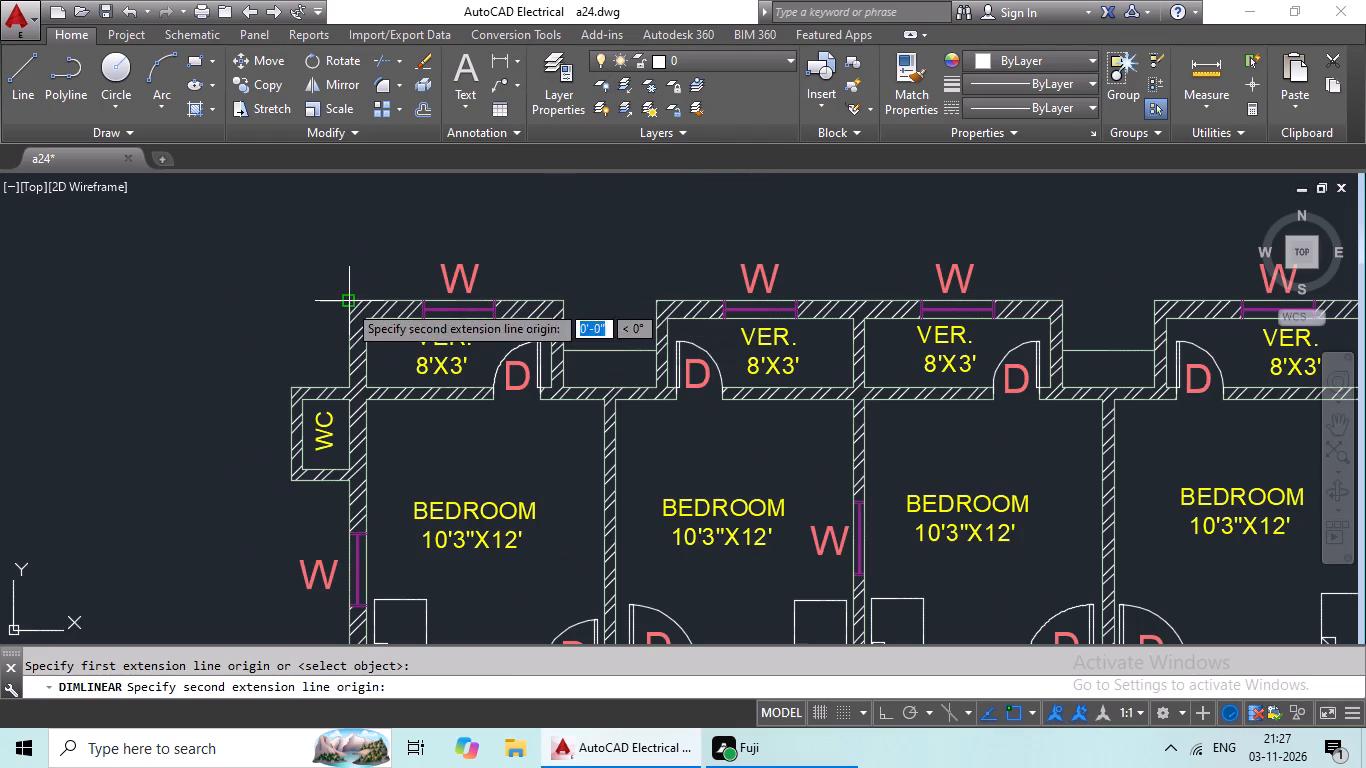
pyautogui.moveTo(590, 302); pyautogui.dragTo(442, 359, button='middle')
pyautogui.scroll(-2, 458, 348)
pyautogui.moveTo(653, 352); pyautogui.dragTo(529, 363, button='middle')
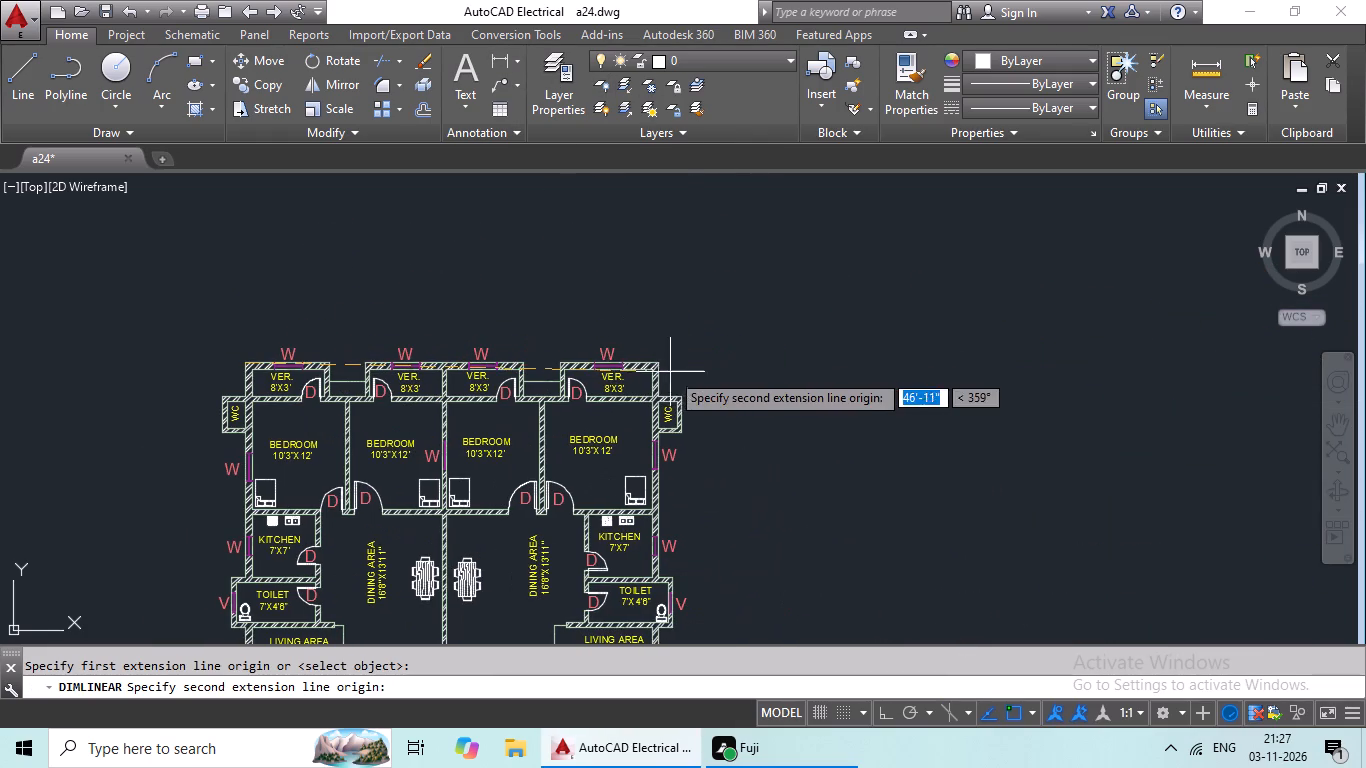
pyautogui.click(659, 366)
pyautogui.scroll(2, 651, 311)
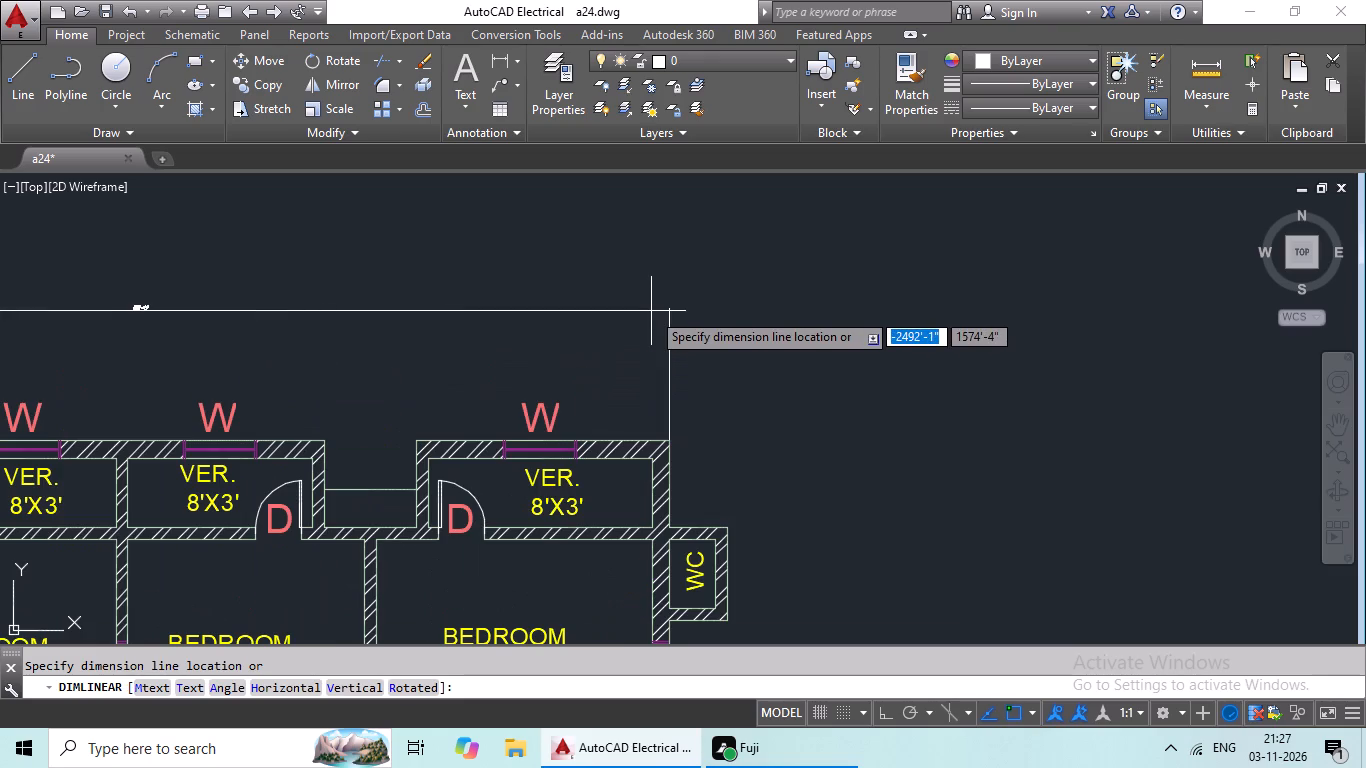
pyautogui.moveTo(651, 308); pyautogui.dragTo(934, 311, button='middle')
pyautogui.scroll(1, 934, 310)
pyautogui.moveTo(934, 310); pyautogui.dragTo(1099, 310, button='middle')
pyautogui.click(1097, 294)
pyautogui.scroll(-2, 1116, 309)
pyautogui.moveTo(1183, 368); pyautogui.dragTo(1026, 326, button='middle')
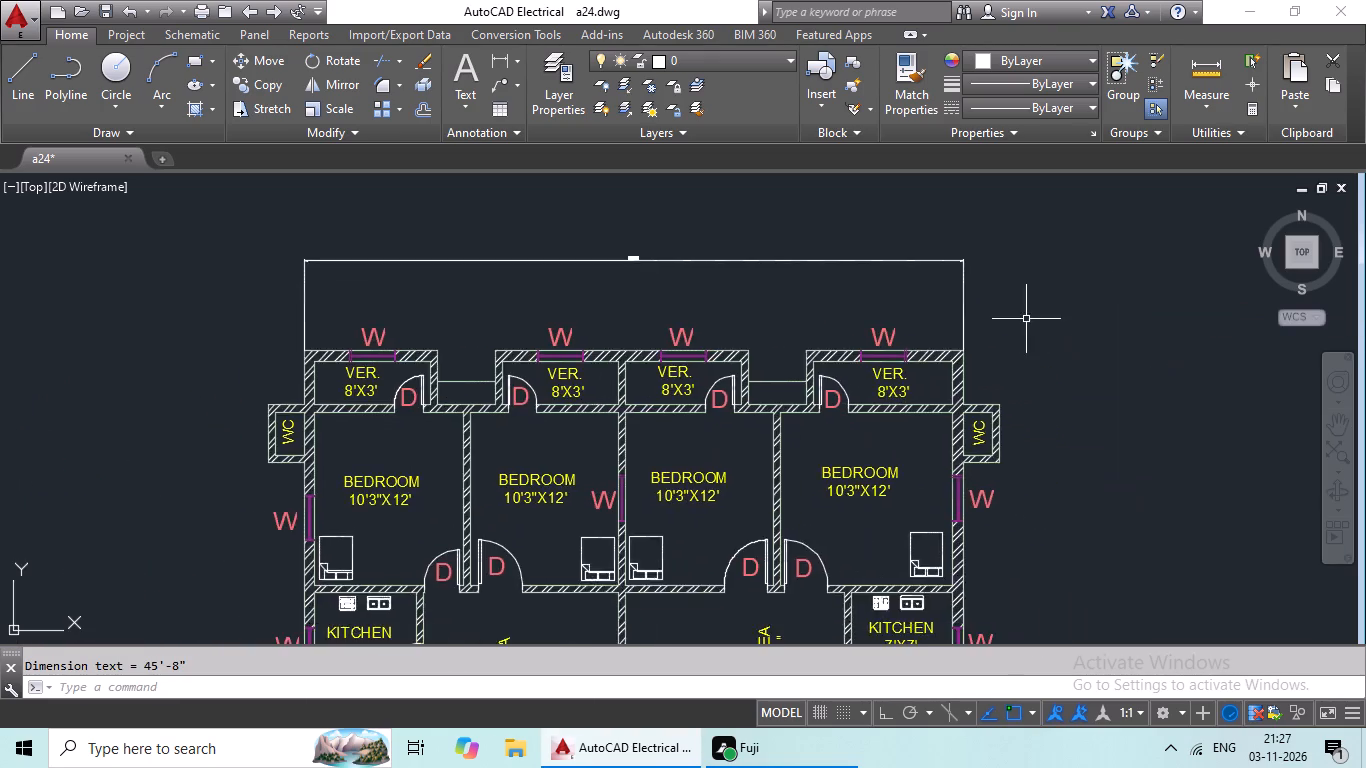
# Add a vertical linear dimension east of the plan from its northeast outer corner to its southeast outer corner.
pyautogui.scroll(-1, 1027, 318)
pyautogui.moveTo(1124, 383); pyautogui.dragTo(985, 308, button='middle')
pyautogui.scroll(-1, 994, 306)
pyautogui.moveTo(1061, 350); pyautogui.dragTo(854, 362, button='middle')
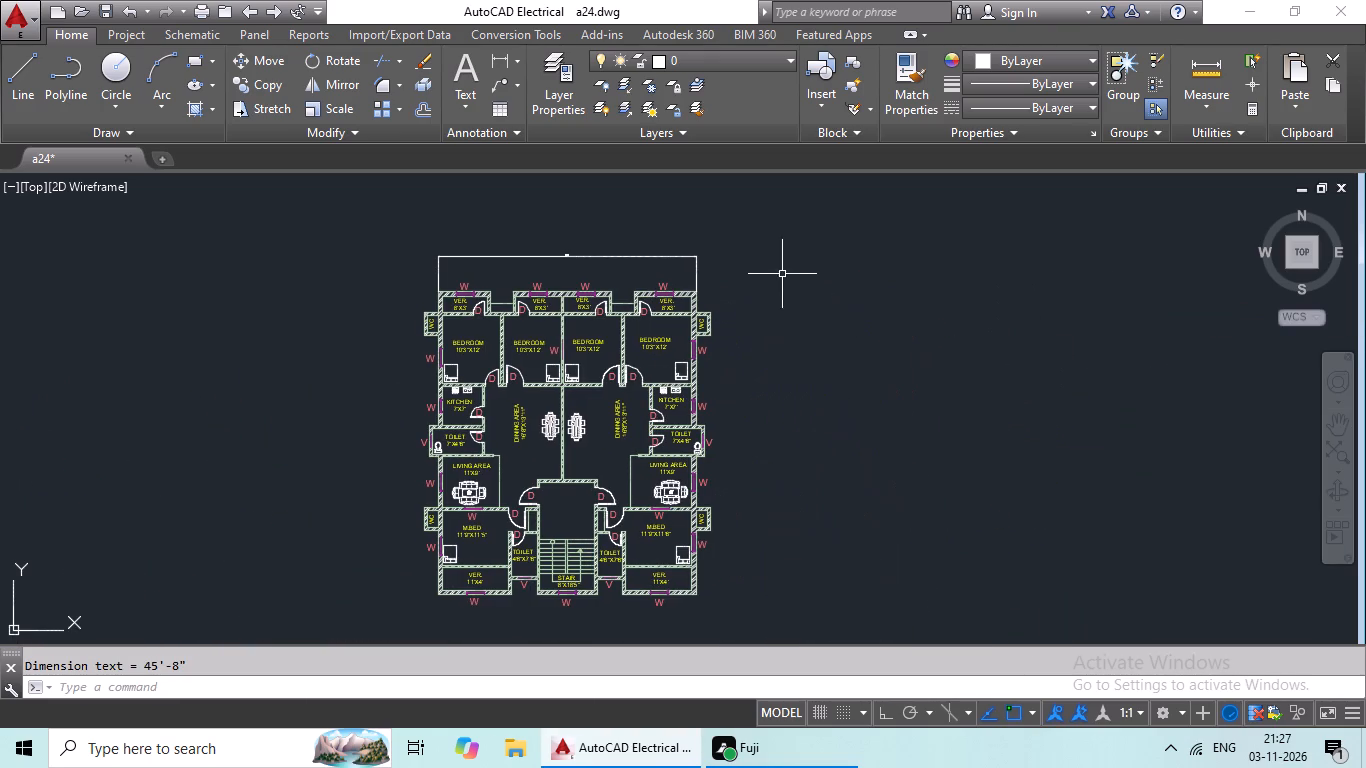
pyautogui.click(500, 53)
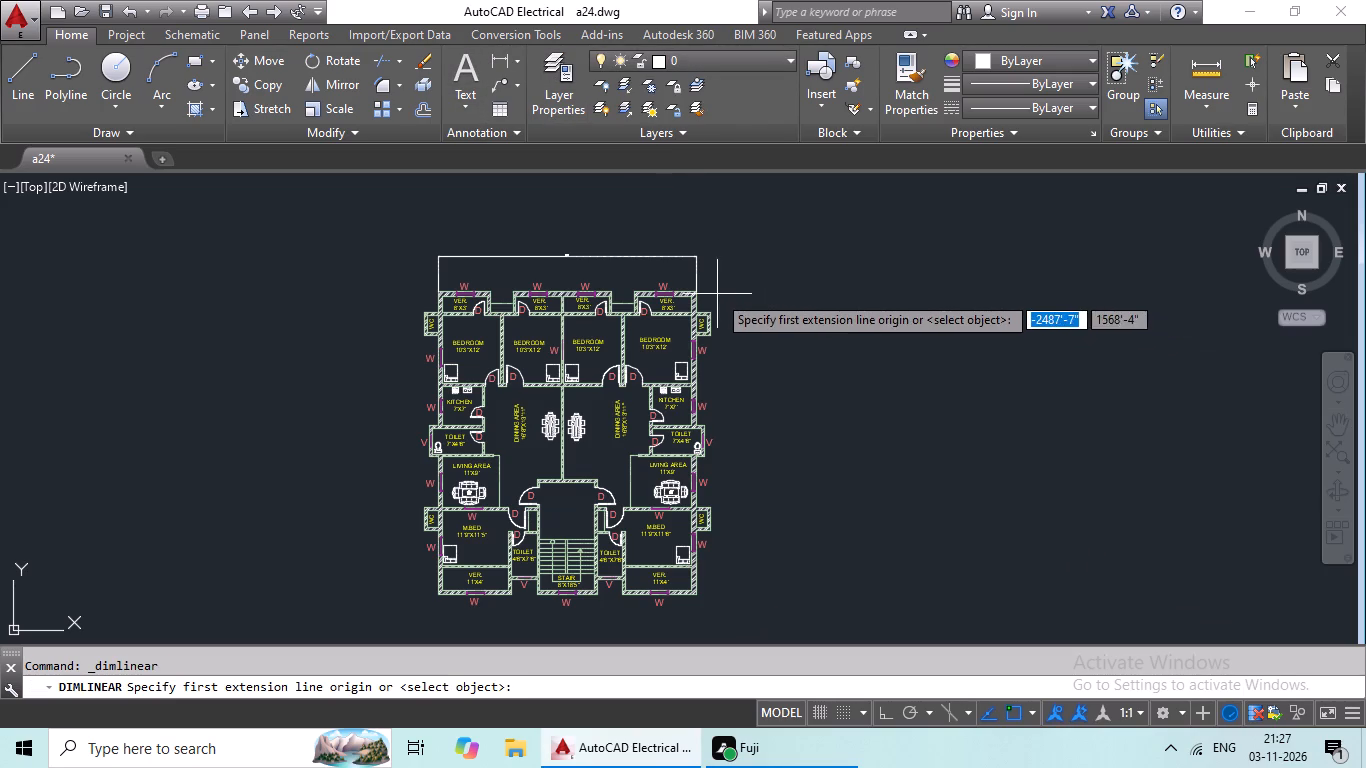
pyautogui.scroll(3, 695, 288)
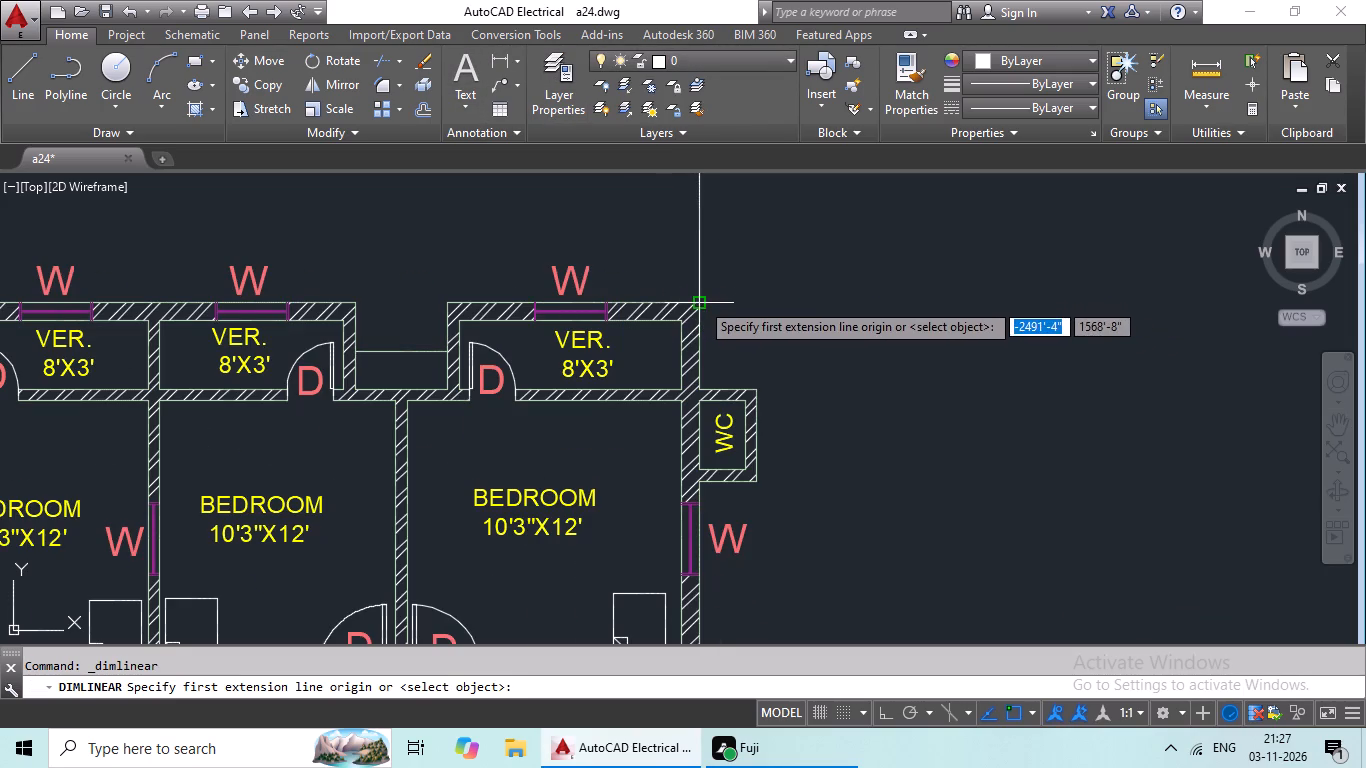
pyautogui.click(700, 301)
pyautogui.moveTo(752, 391); pyautogui.dragTo(667, 213, button='middle')
pyautogui.scroll(-2, 678, 291)
pyautogui.moveTo(675, 364); pyautogui.dragTo(644, 235, button='middle')
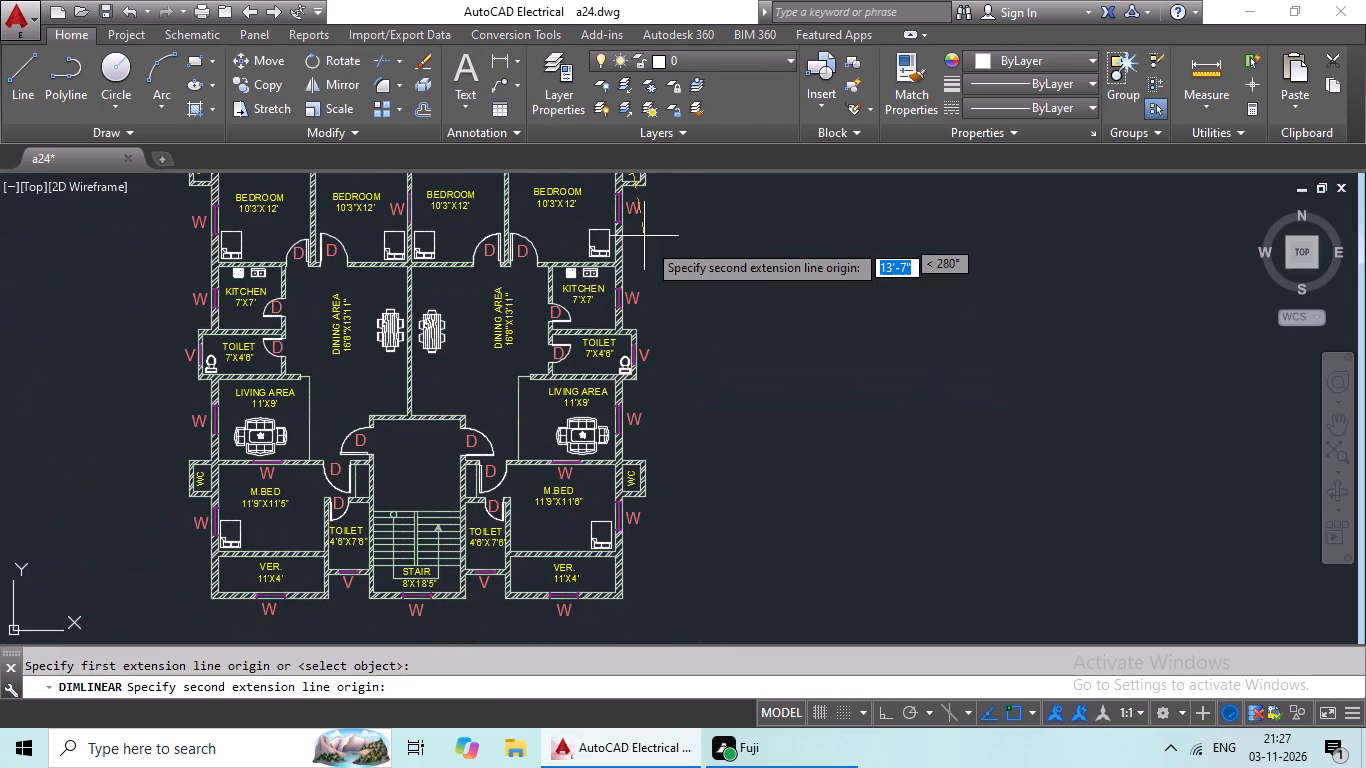
pyautogui.moveTo(666, 361); pyautogui.dragTo(656, 277, button='middle')
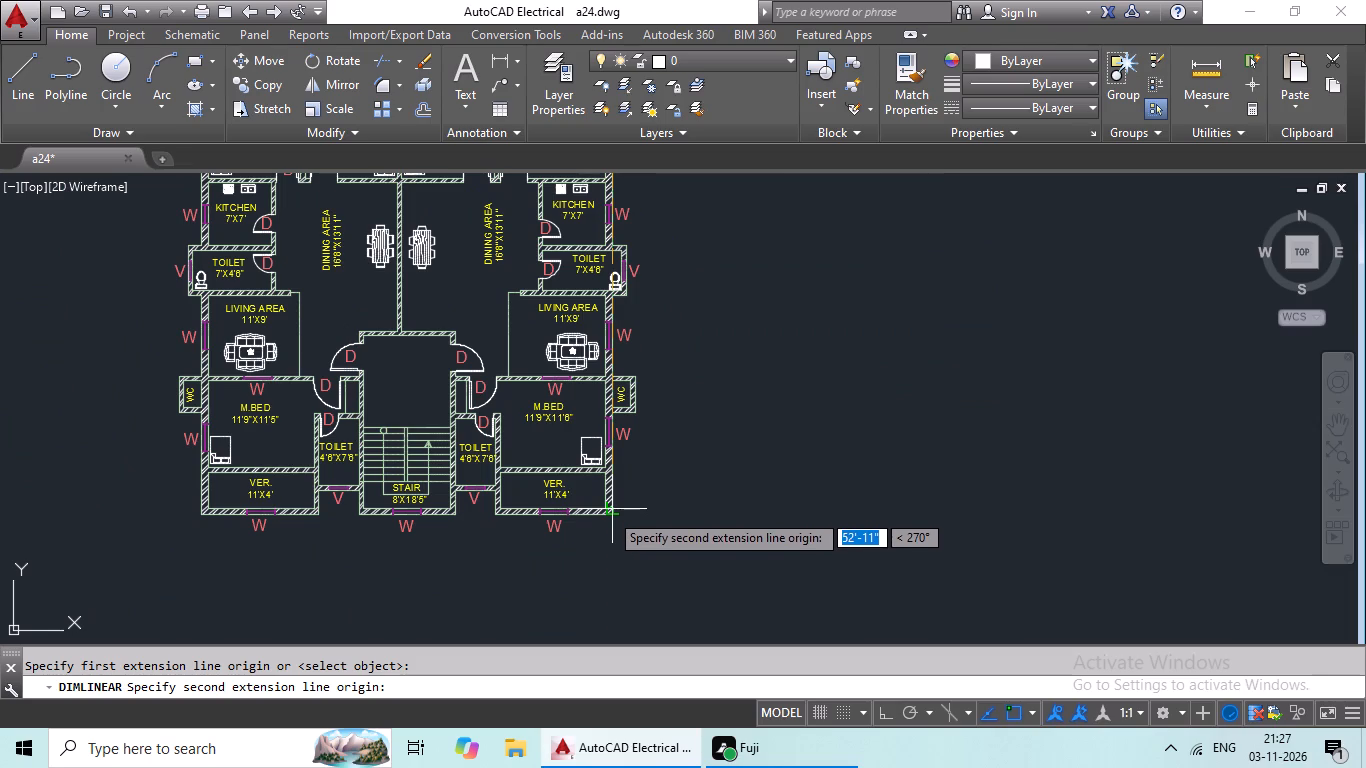
pyautogui.scroll(4, 609, 519)
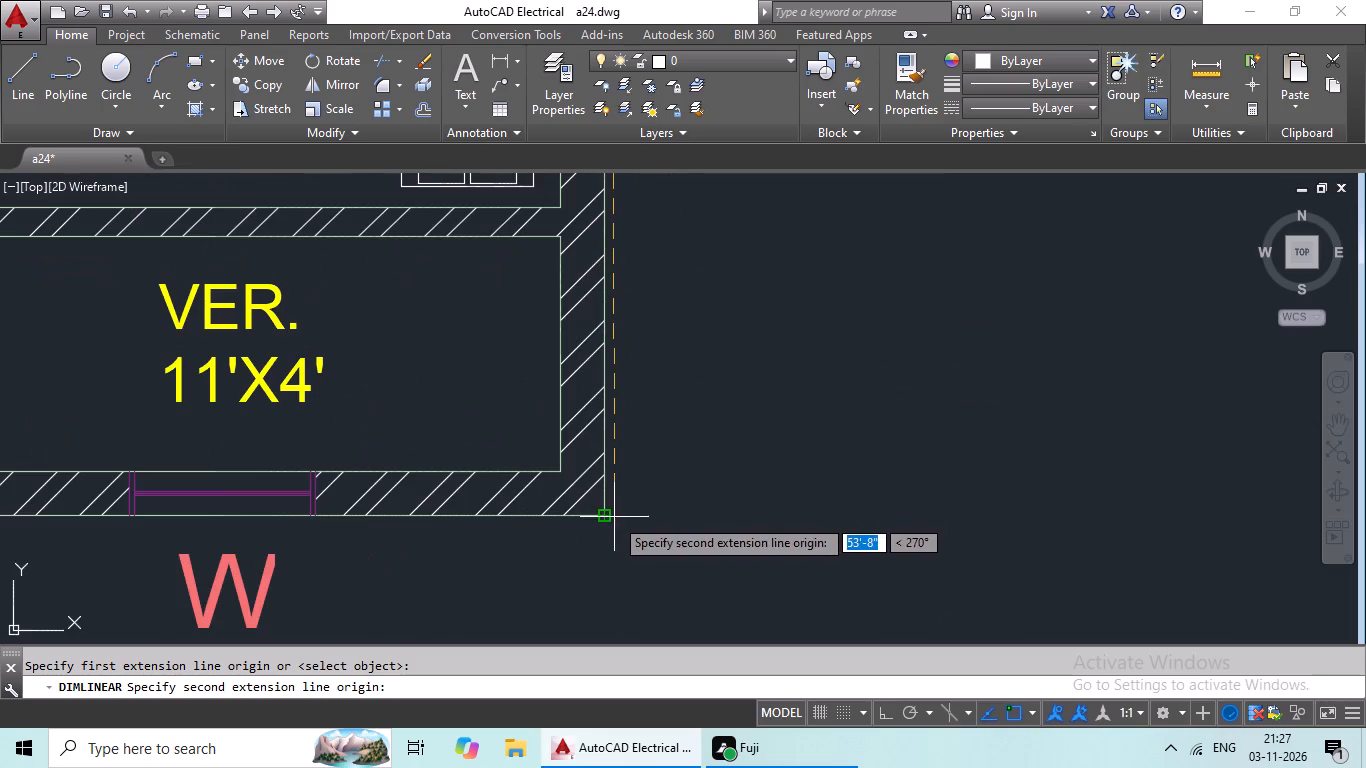
pyautogui.click(609, 518)
pyautogui.scroll(-4, 657, 506)
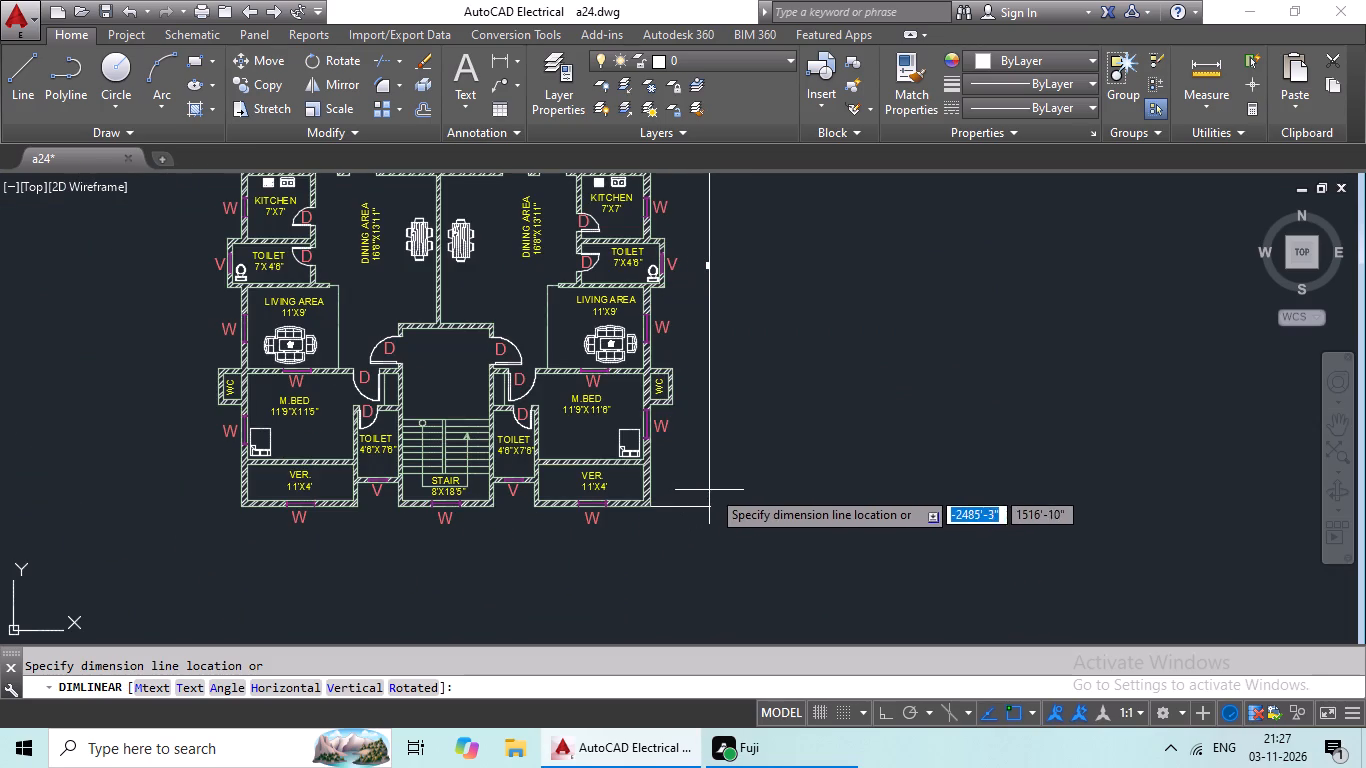
pyautogui.click(726, 485)
pyautogui.scroll(-2, 779, 443)
pyautogui.moveTo(824, 367); pyautogui.dragTo(790, 395, button='middle')
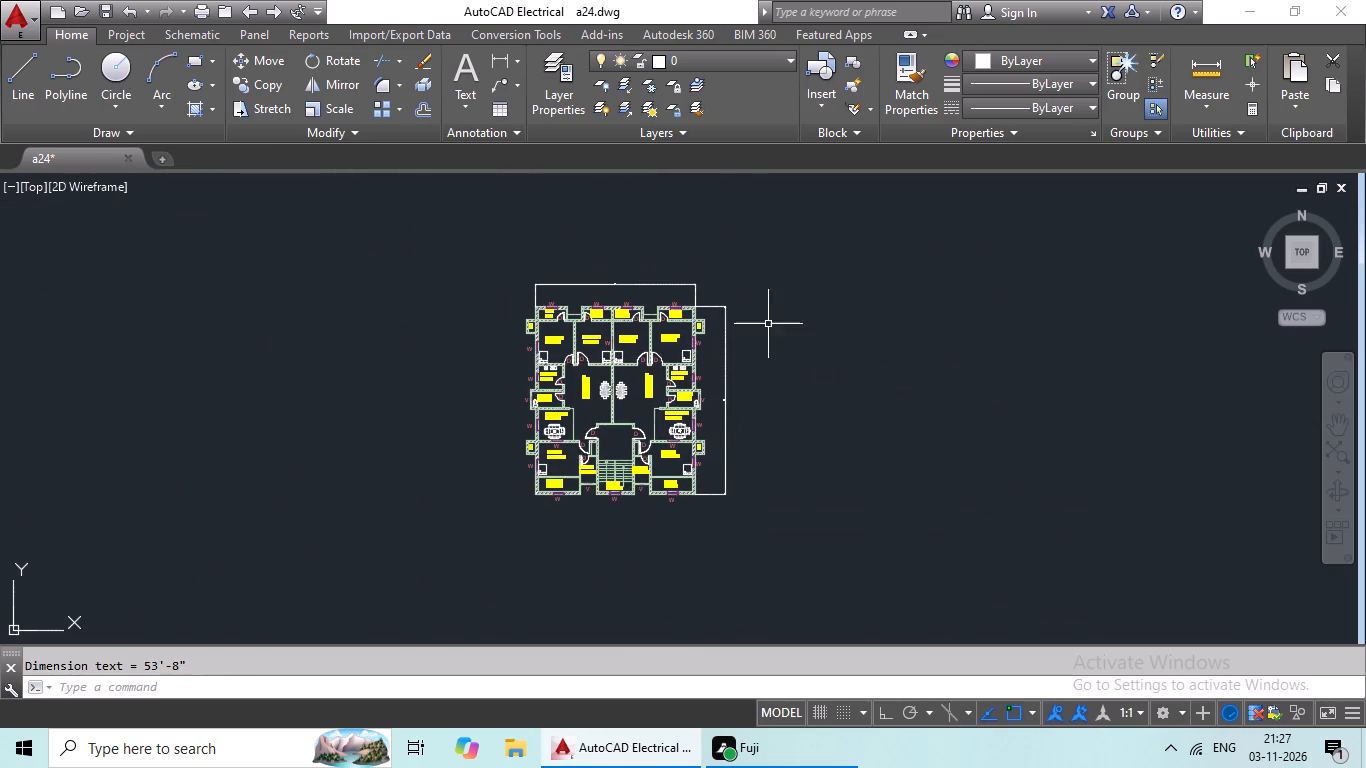
# Set the colour of both overall dimensions to red 237,31,36.
pyautogui.scroll(2, 752, 313)
pyautogui.moveTo(744, 330); pyautogui.dragTo(668, 396)
pyautogui.click(668, 399)
pyautogui.moveTo(606, 218); pyautogui.dragTo(588, 250)
pyautogui.click(588, 250)
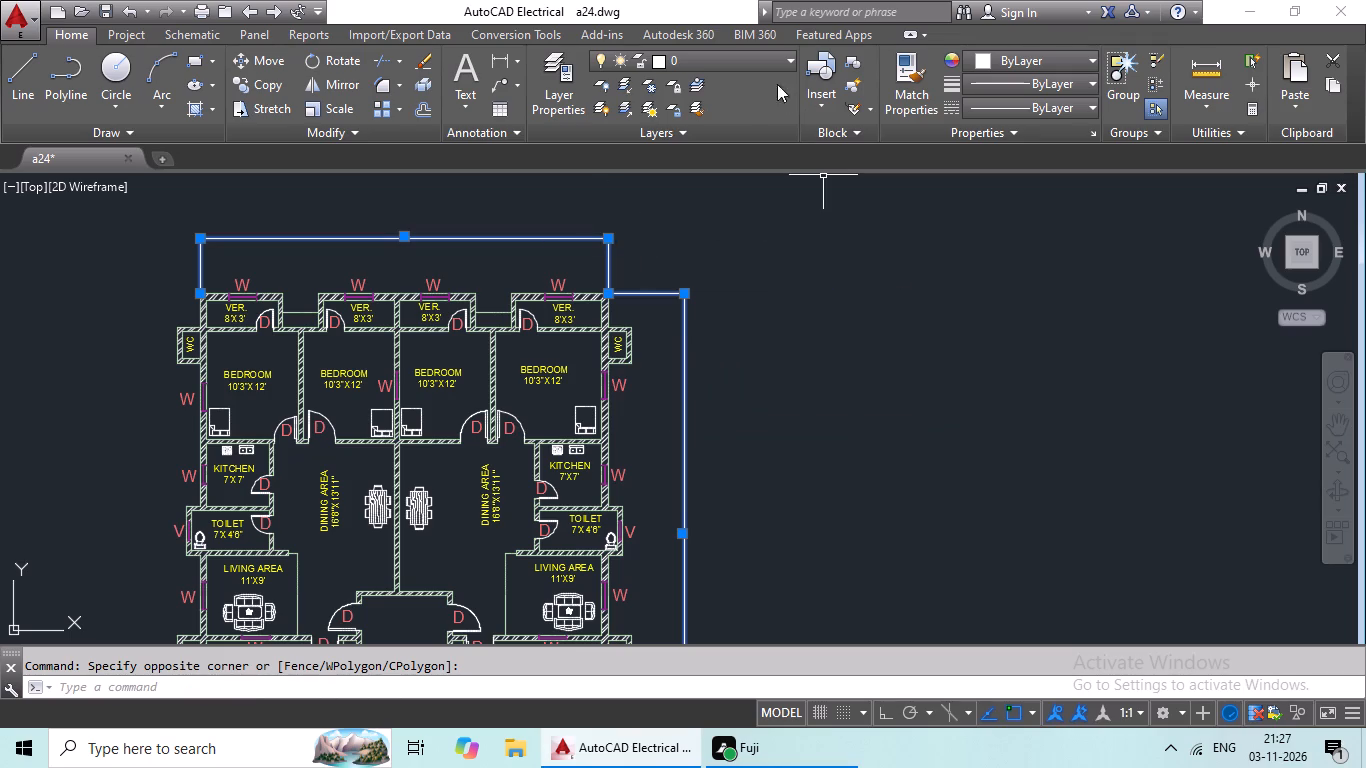
pyautogui.click(1096, 61)
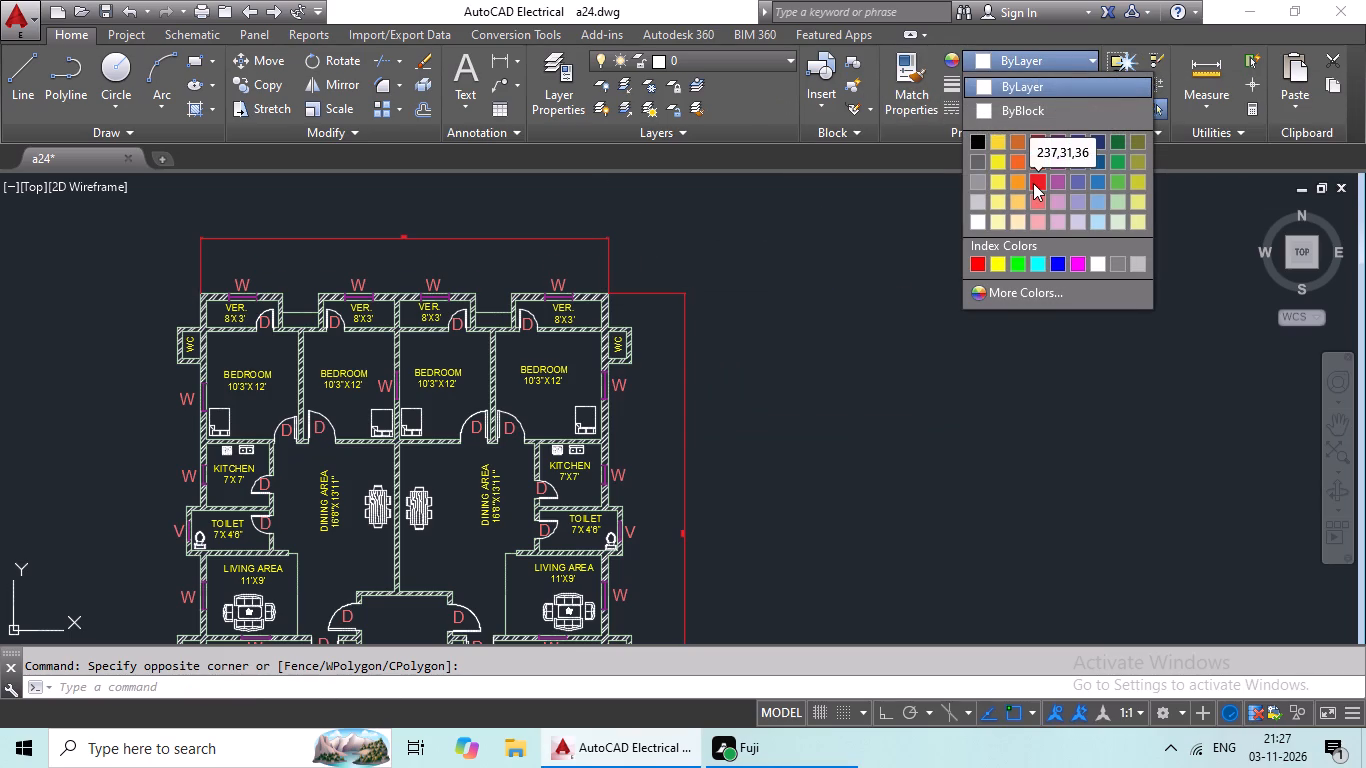
pyautogui.click(1033, 183)
pyautogui.press('Escape')
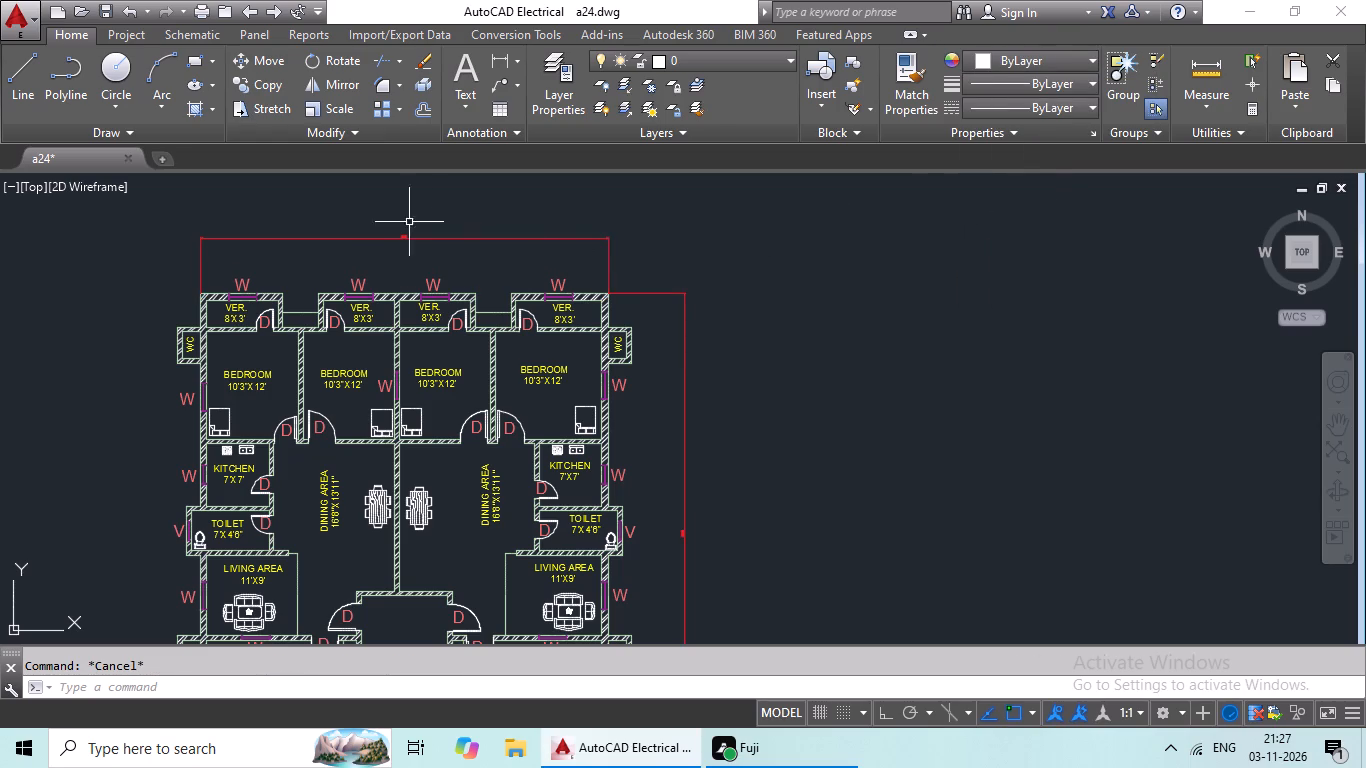
# Set the text height of the red overall width dimension north of the plan to 16".
pyautogui.scroll(4, 394, 222)
pyautogui.scroll(2, 473, 303)
pyautogui.doubleClick(444, 338)
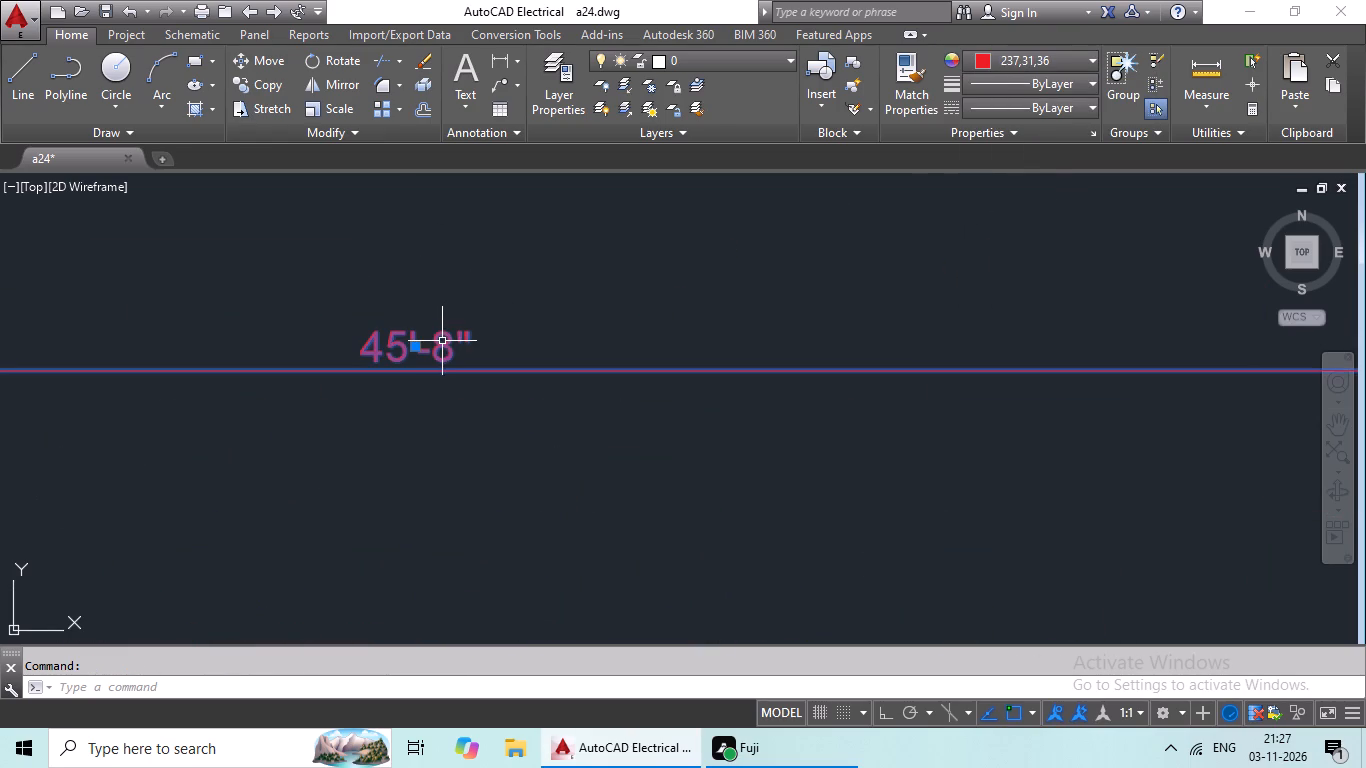
pyautogui.doubleClick(442, 341)
pyautogui.click(442, 341)
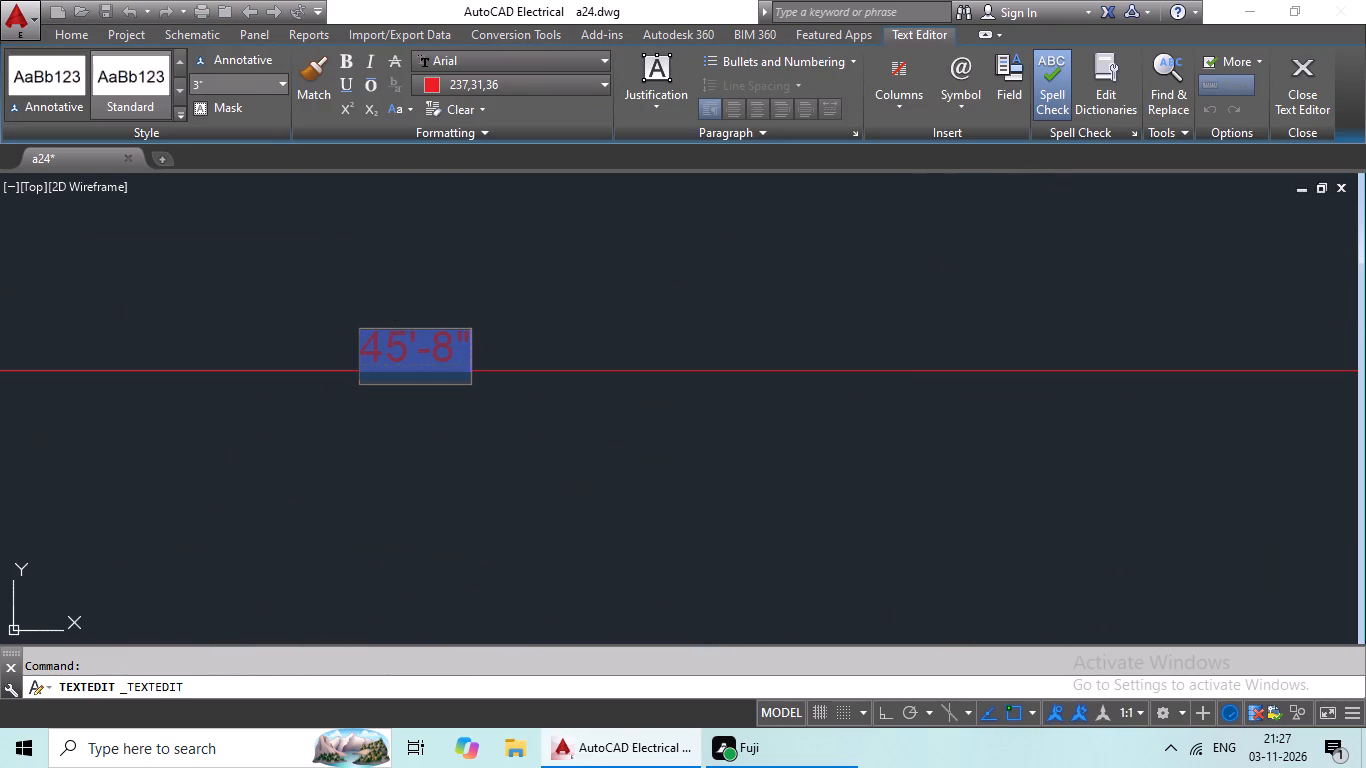
pyautogui.click(280, 82)
pyautogui.click(235, 85)
pyautogui.press('BackSpace')
pyautogui.press('BackSpace')
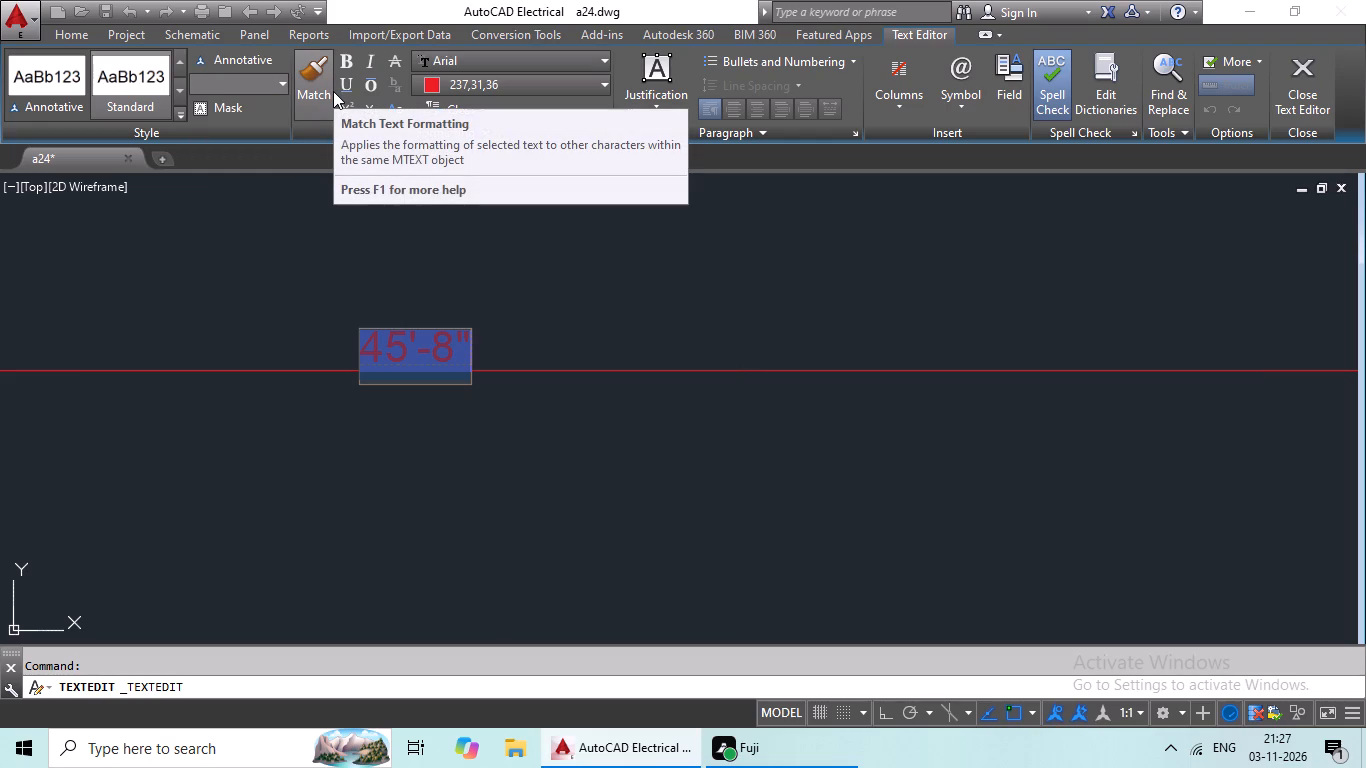
pyautogui.write('16')
pyautogui.hotkey('shift', '"')
pyautogui.press('Return')
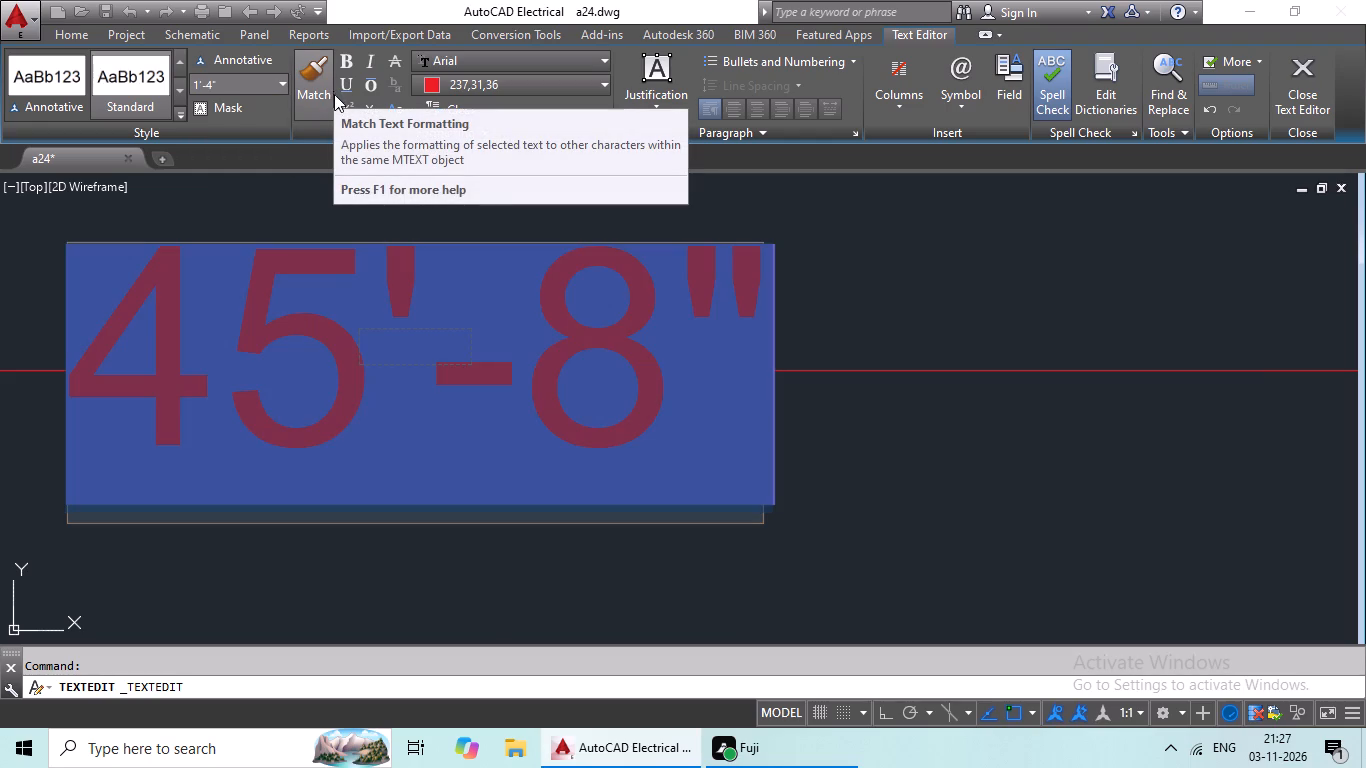
pyautogui.click(914, 284)
pyautogui.scroll(-6, 922, 285)
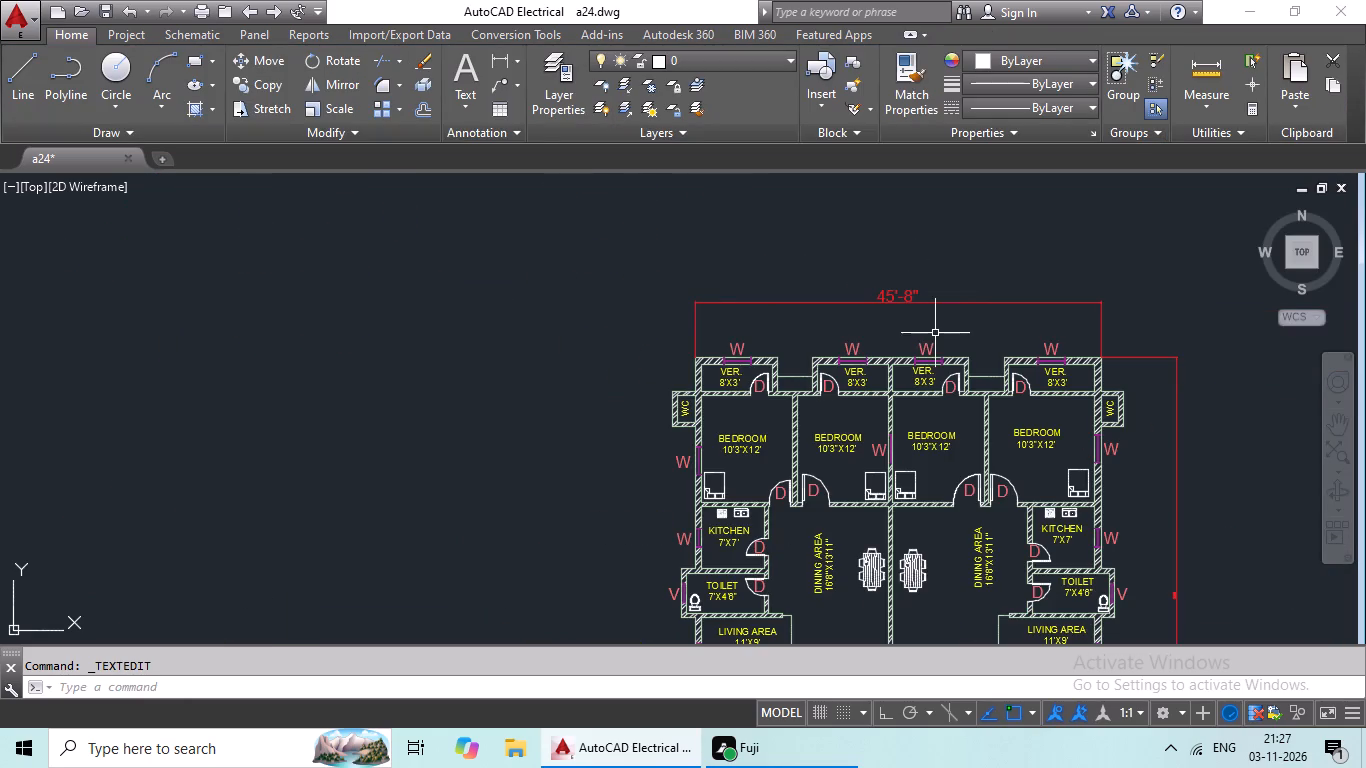
# Set the text height of the red vertical overall dimension east of the plan to 1'-4".
pyautogui.moveTo(988, 320); pyautogui.dragTo(429, 217, button='middle')
pyautogui.scroll(3, 640, 505)
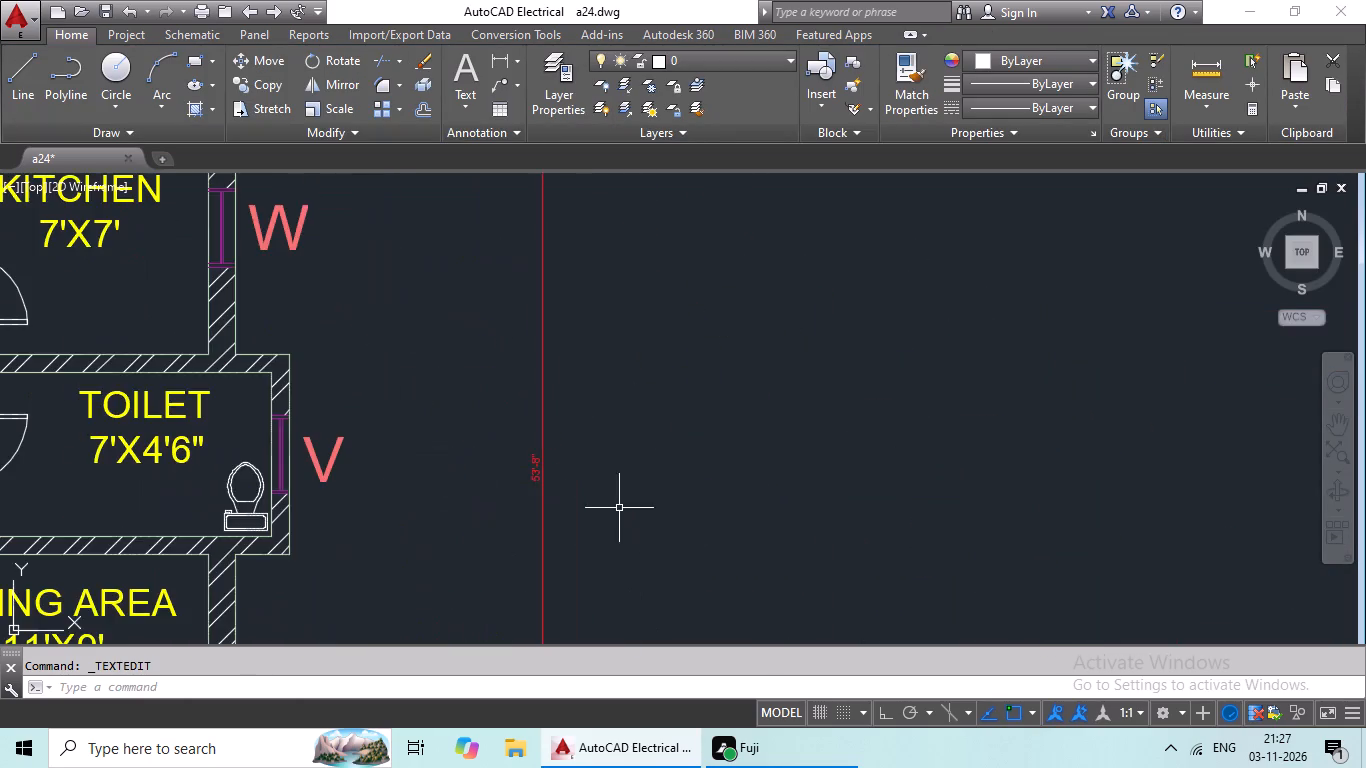
pyautogui.scroll(4, 540, 474)
pyautogui.doubleClick(491, 510)
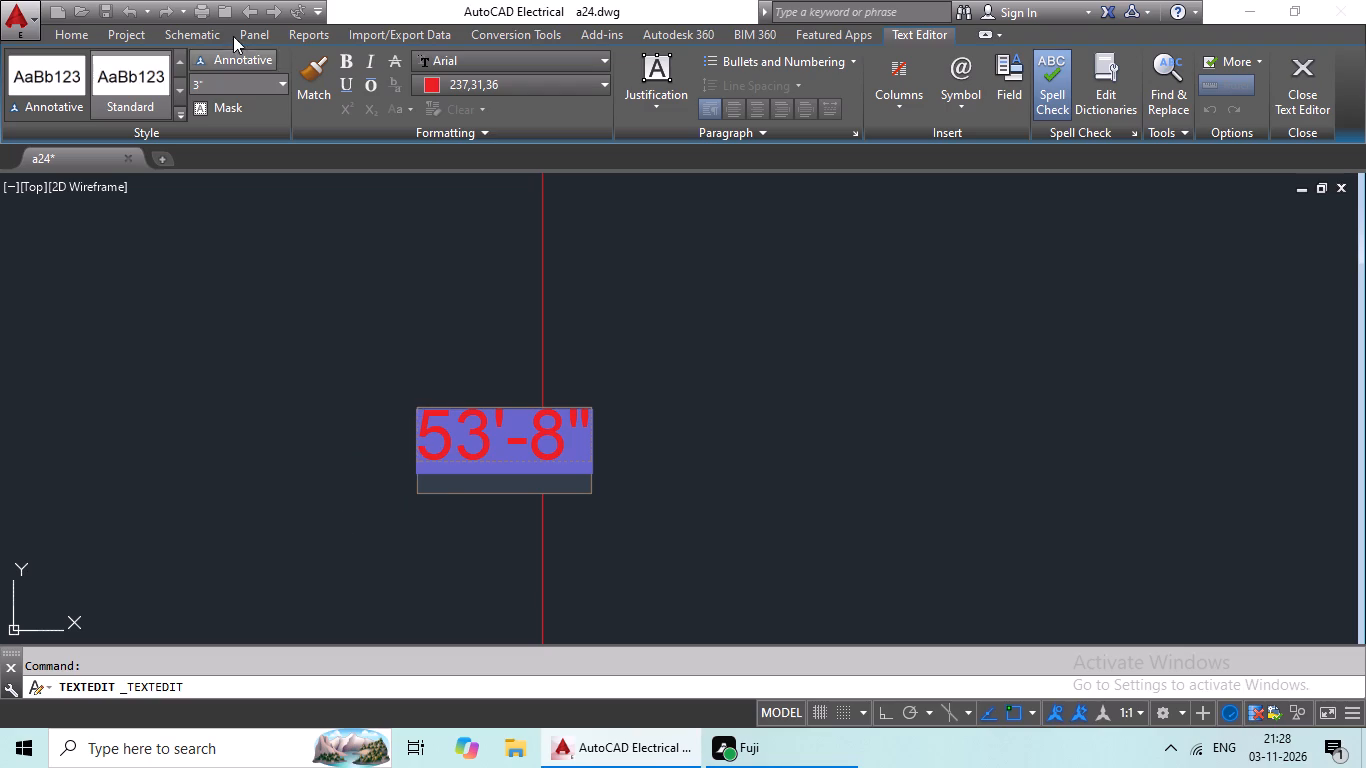
pyautogui.click(444, 413)
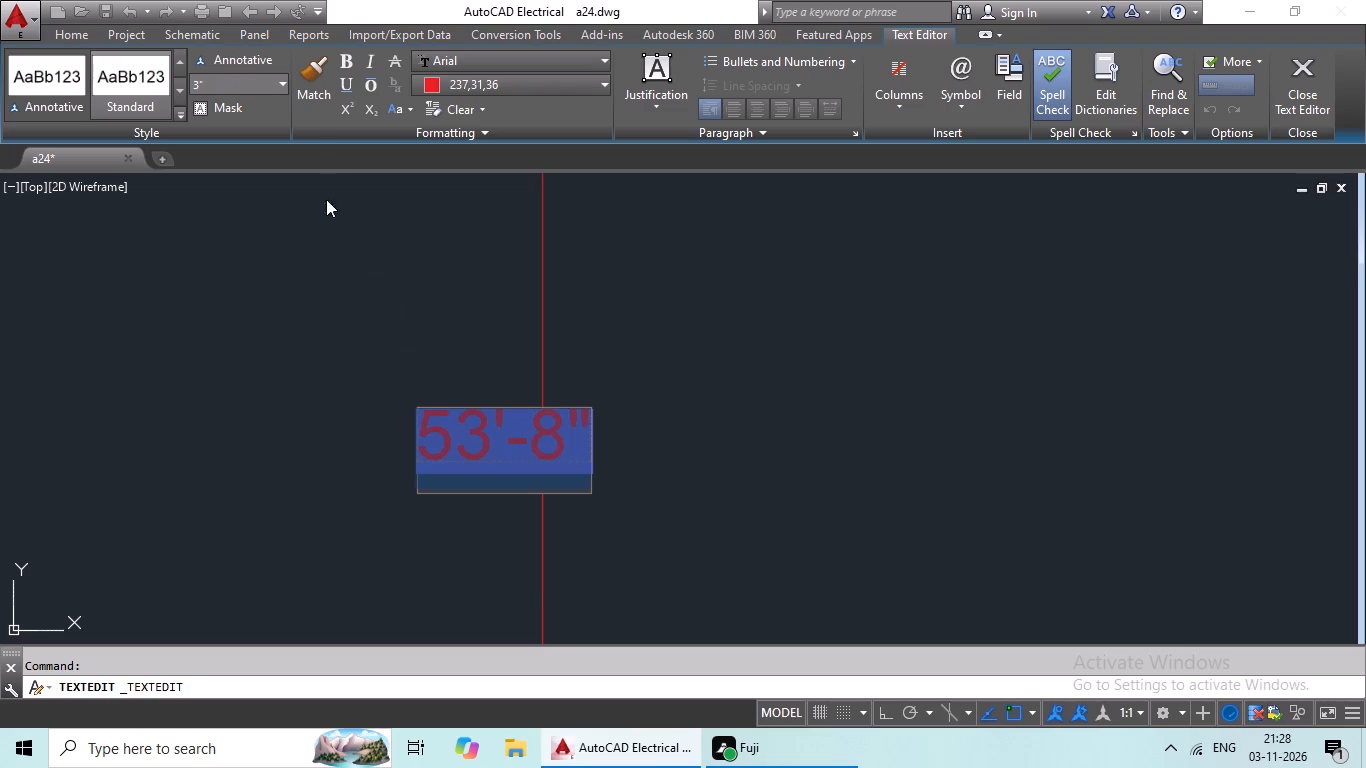
pyautogui.click(281, 78)
pyautogui.click(250, 112)
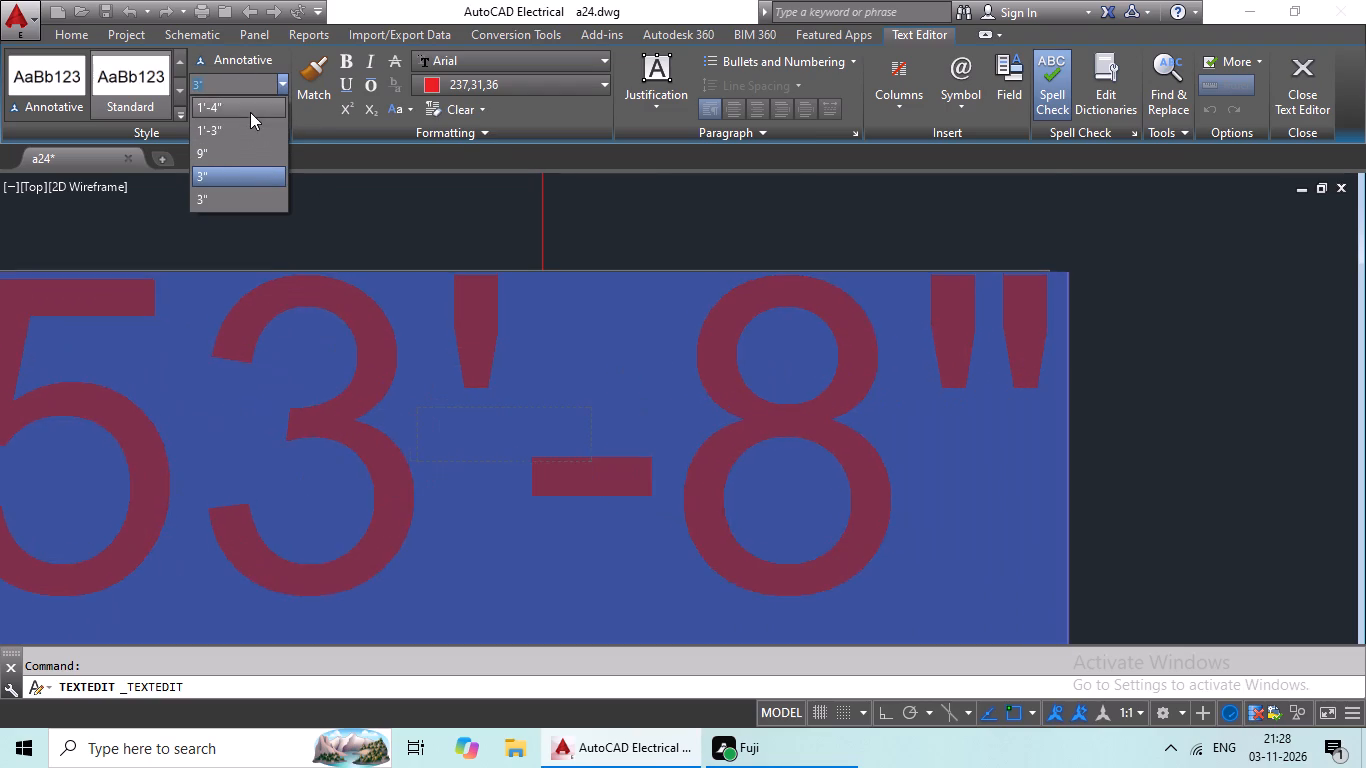
pyautogui.click(983, 239)
pyautogui.scroll(-6, 988, 235)
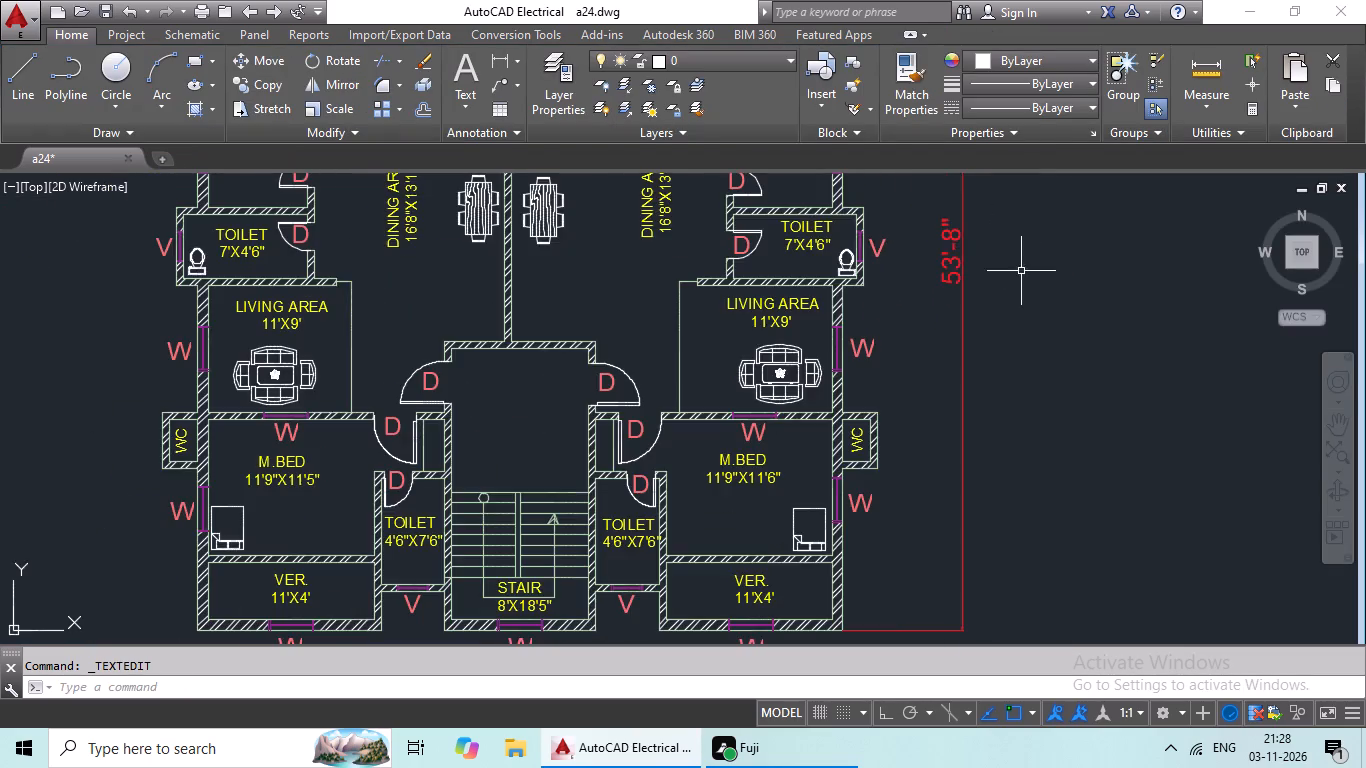
pyautogui.moveTo(1037, 277); pyautogui.dragTo(924, 306, button='middle')
pyautogui.scroll(-2, 915, 306)
pyautogui.moveTo(967, 335); pyautogui.dragTo(652, 447, button='middle')
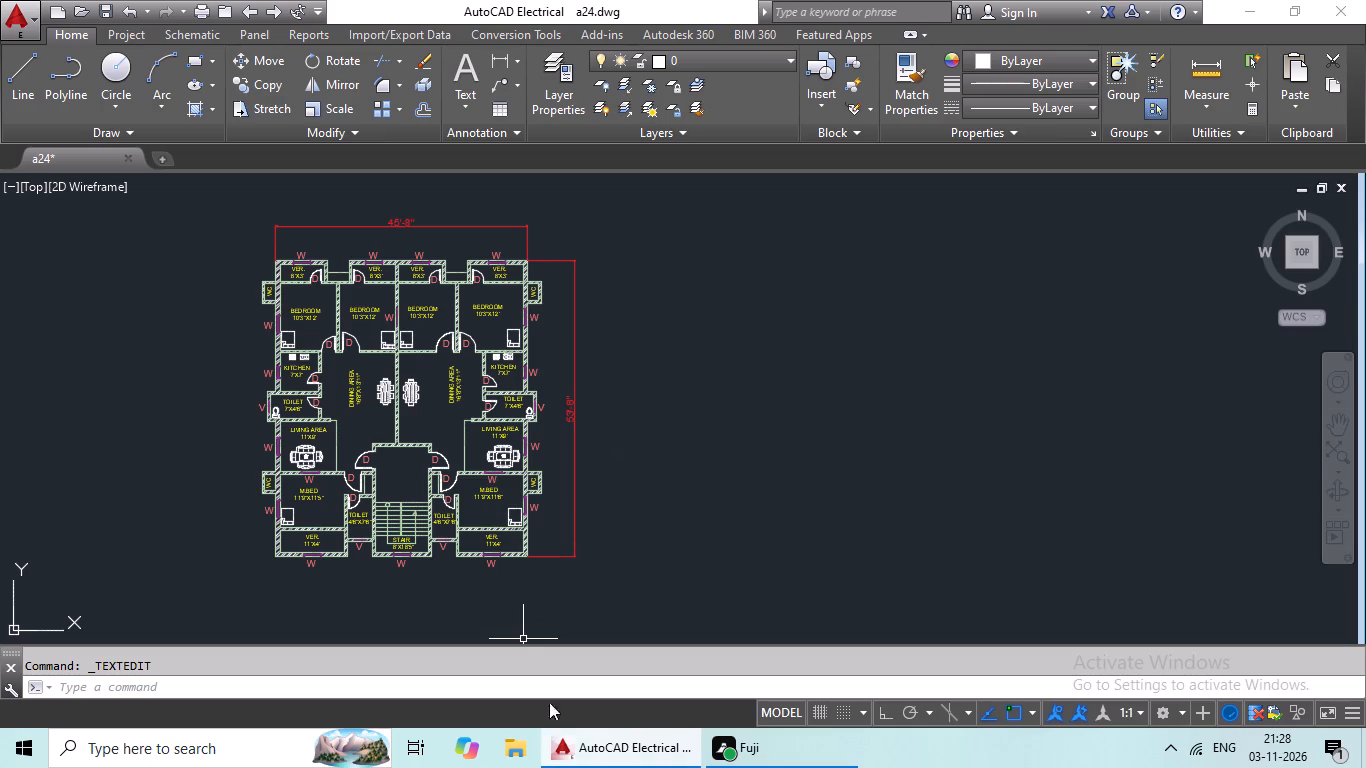
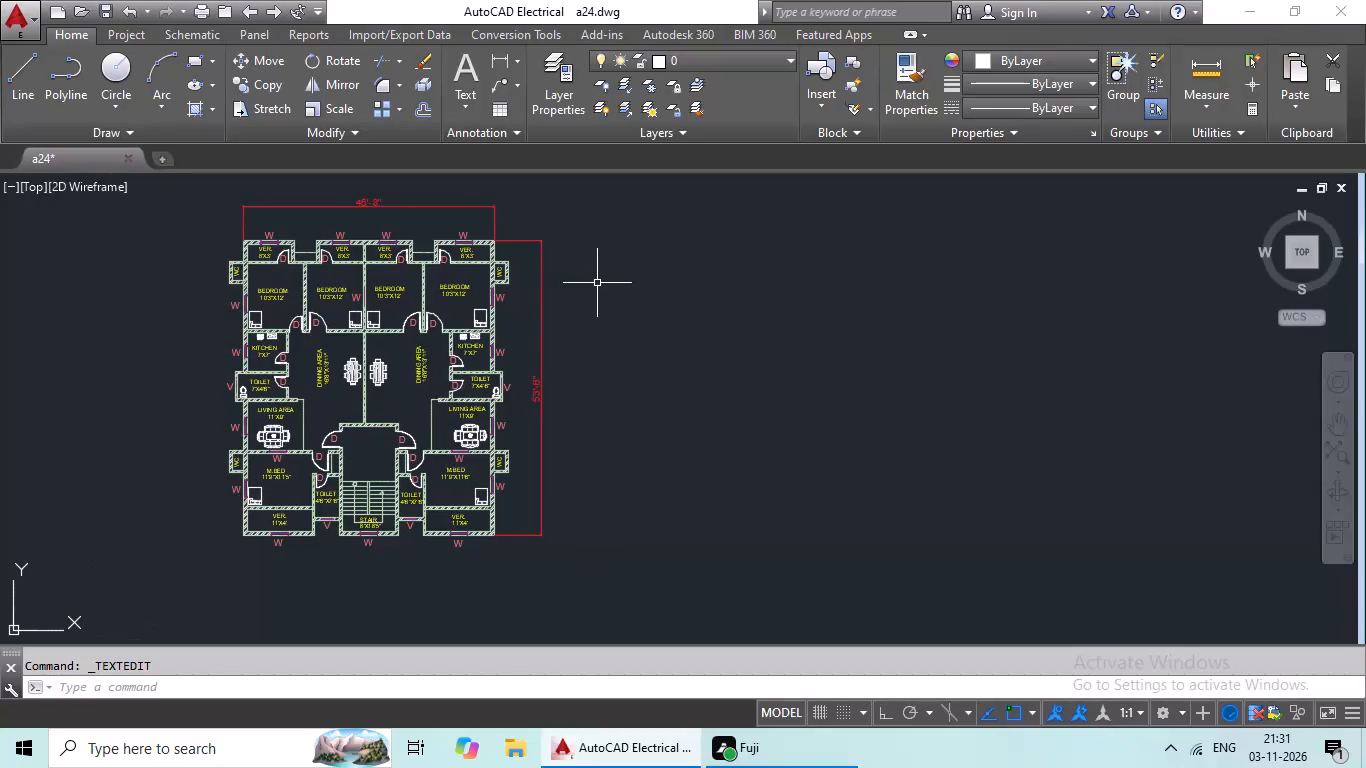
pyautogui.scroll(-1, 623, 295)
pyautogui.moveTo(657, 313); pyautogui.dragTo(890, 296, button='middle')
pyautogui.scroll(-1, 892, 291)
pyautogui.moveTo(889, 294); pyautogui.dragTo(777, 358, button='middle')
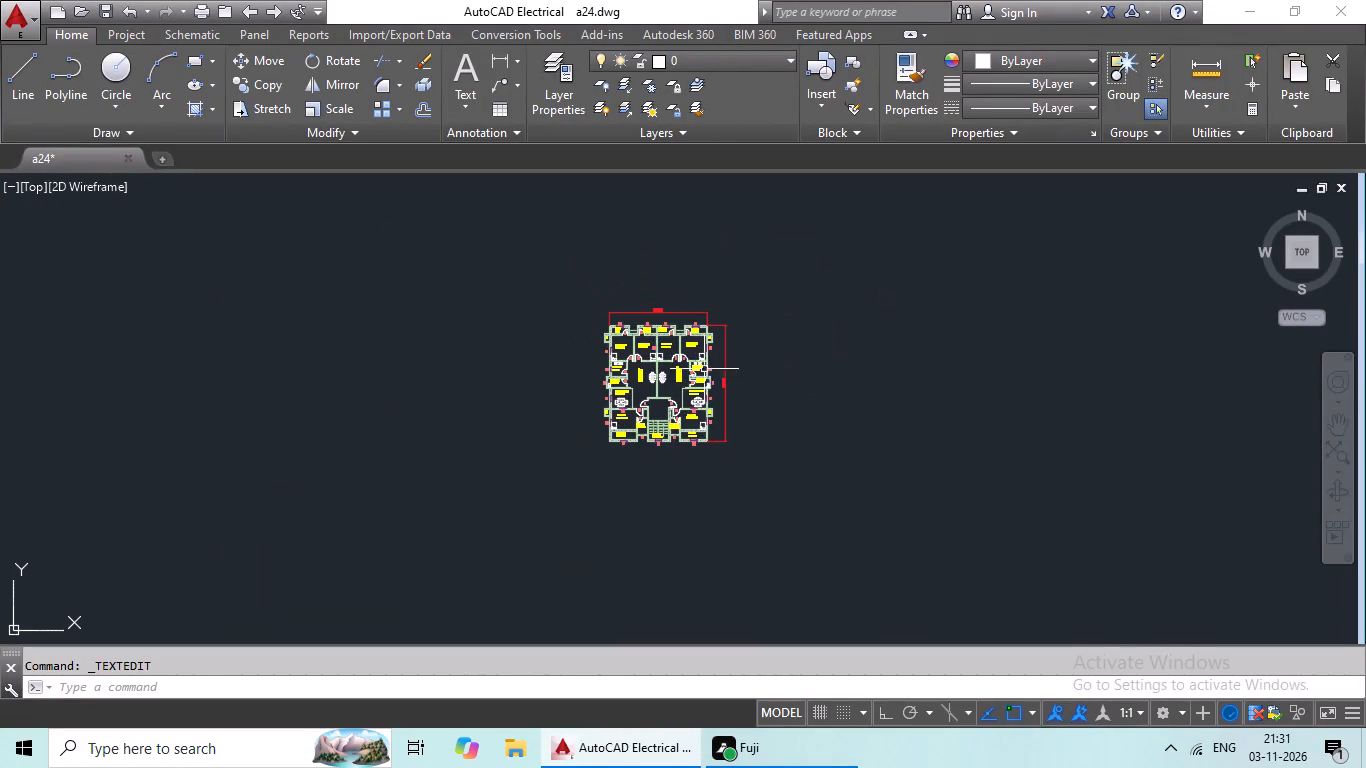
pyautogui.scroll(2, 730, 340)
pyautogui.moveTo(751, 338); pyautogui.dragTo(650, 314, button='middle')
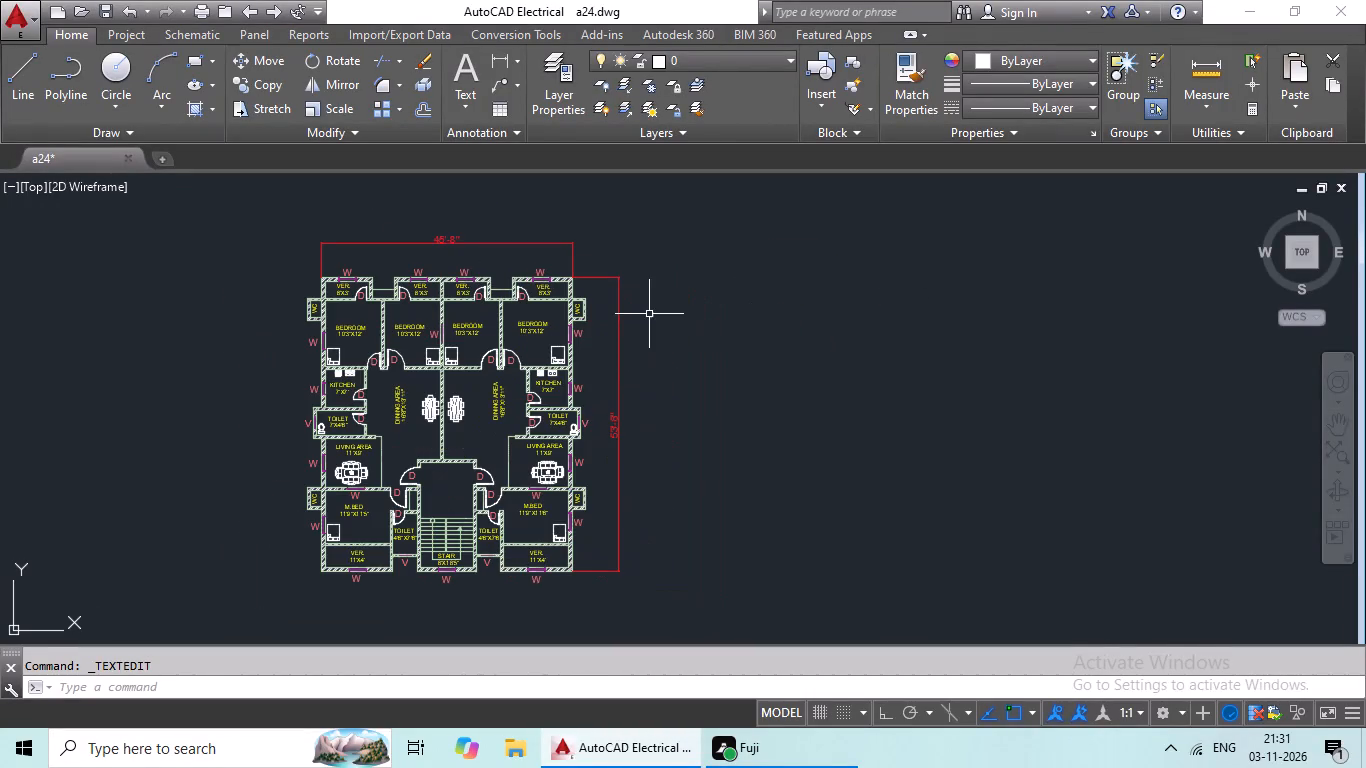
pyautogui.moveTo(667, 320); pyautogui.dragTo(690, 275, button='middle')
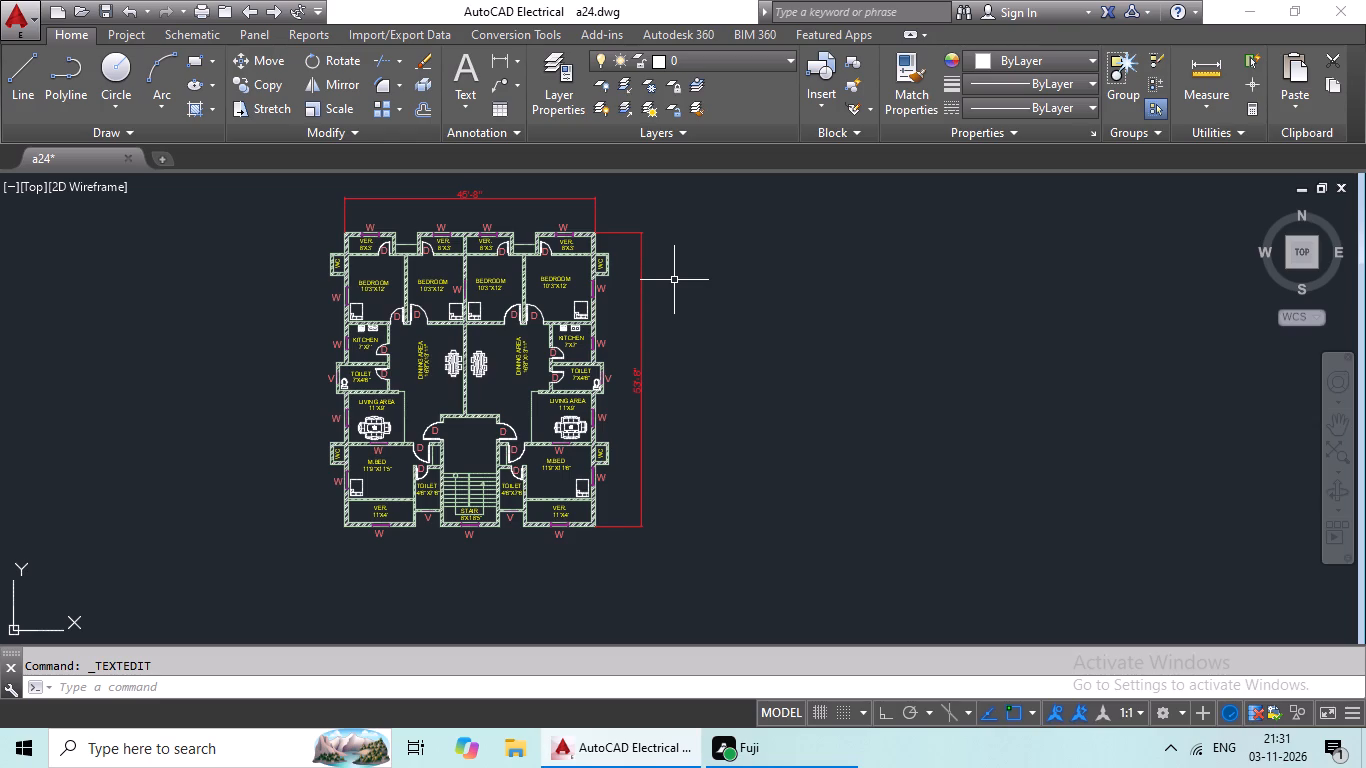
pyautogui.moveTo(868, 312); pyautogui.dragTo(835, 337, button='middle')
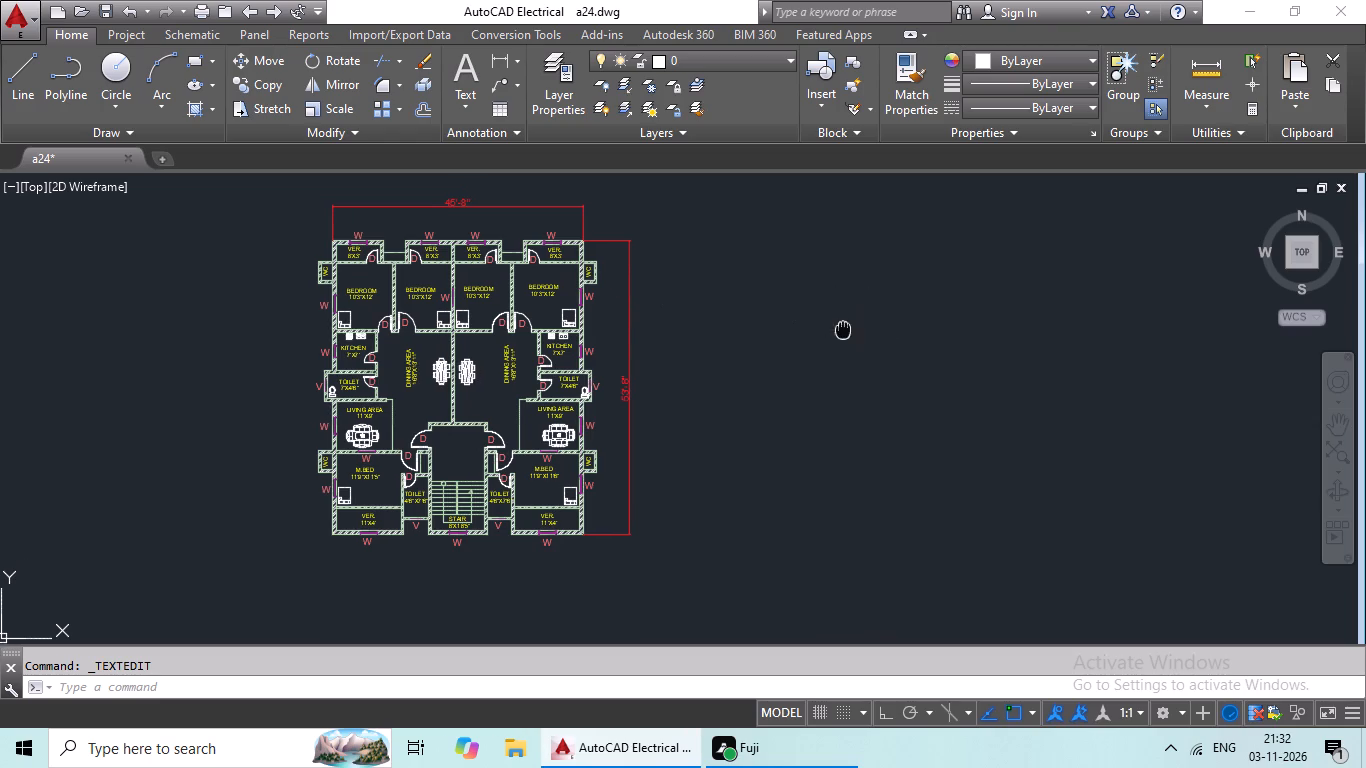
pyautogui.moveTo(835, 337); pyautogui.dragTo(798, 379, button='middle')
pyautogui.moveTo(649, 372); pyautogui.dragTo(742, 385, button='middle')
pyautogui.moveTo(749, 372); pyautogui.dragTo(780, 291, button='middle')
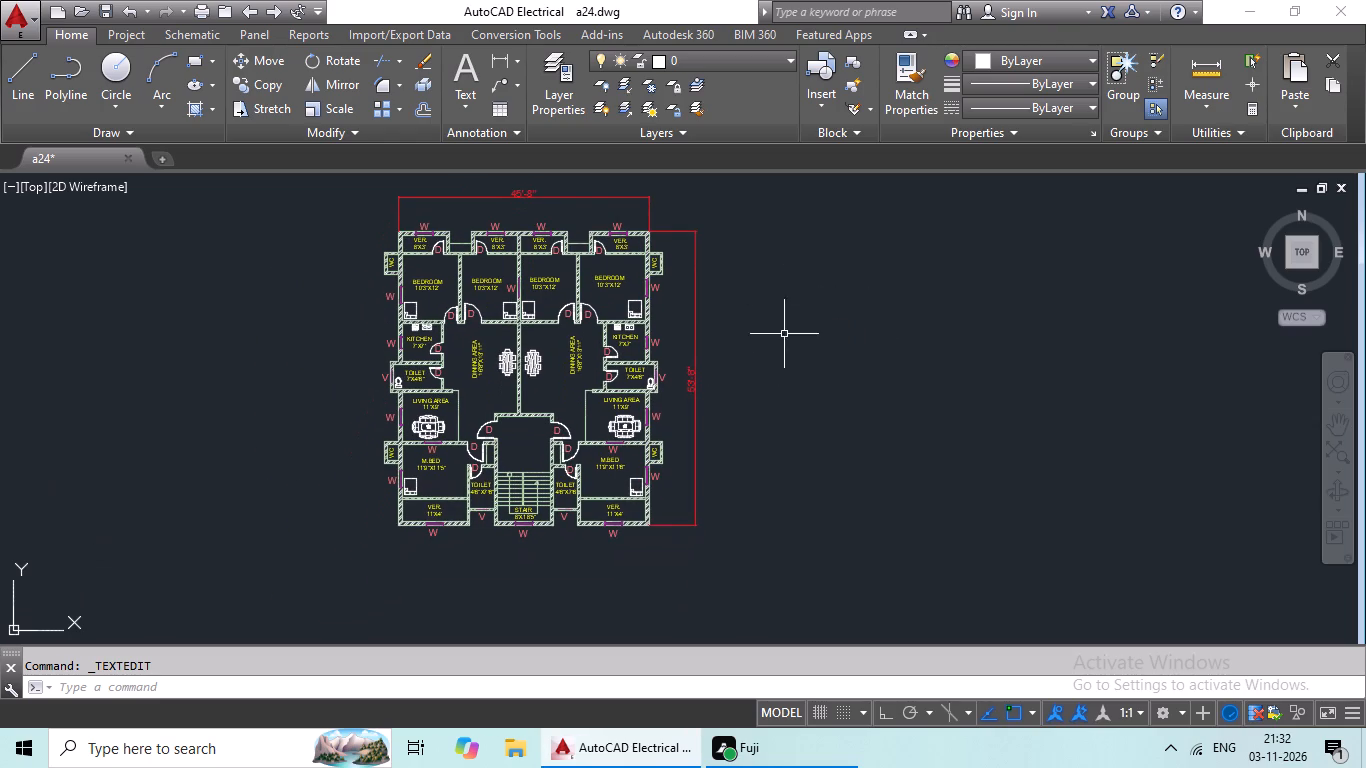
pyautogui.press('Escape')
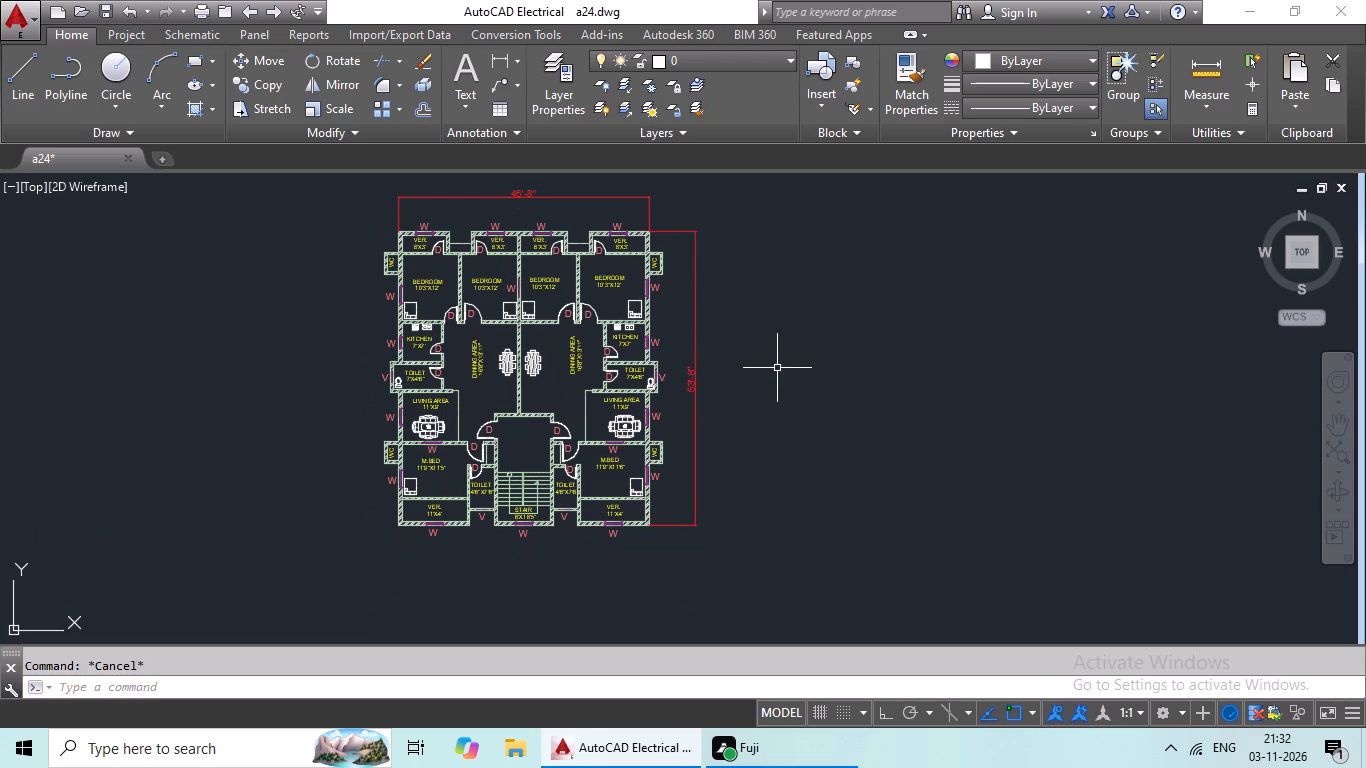
# Place a multiline text box in the empty space right of the floor plan, with 1'-4" text height and colour 242,113,114.
pyautogui.click(458, 93)
pyautogui.click(530, 149)
pyautogui.moveTo(787, 294); pyautogui.dragTo(535, 345, button='middle')
pyautogui.moveTo(580, 308); pyautogui.dragTo(589, 310)
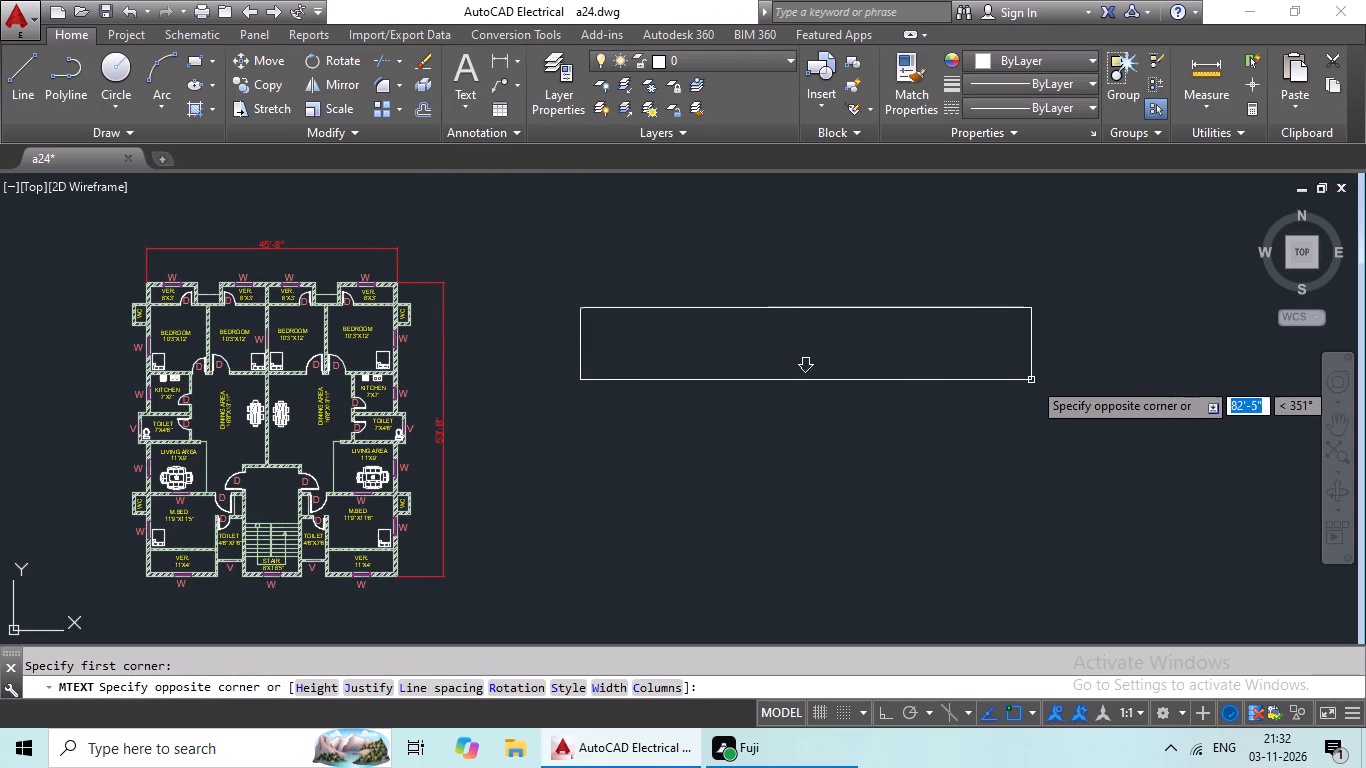
pyautogui.click(1034, 380)
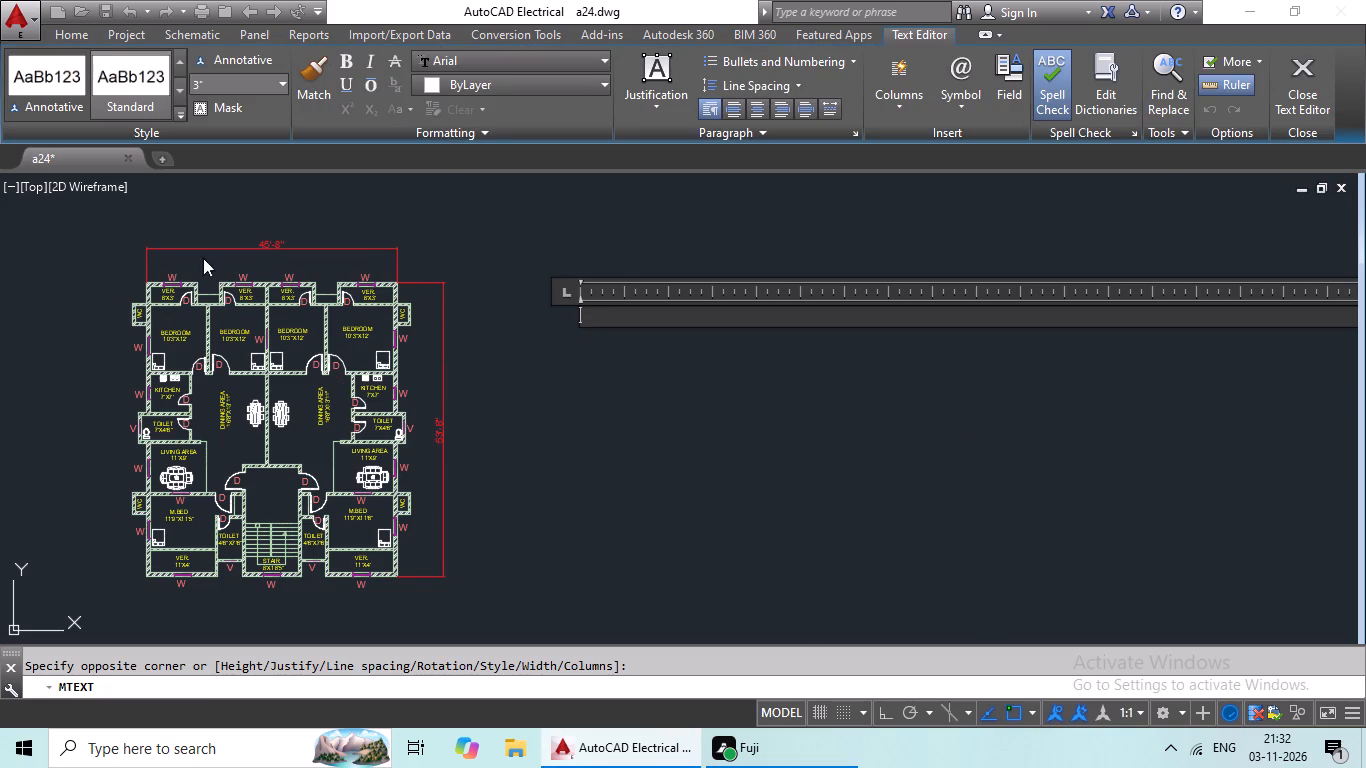
pyautogui.click(278, 85)
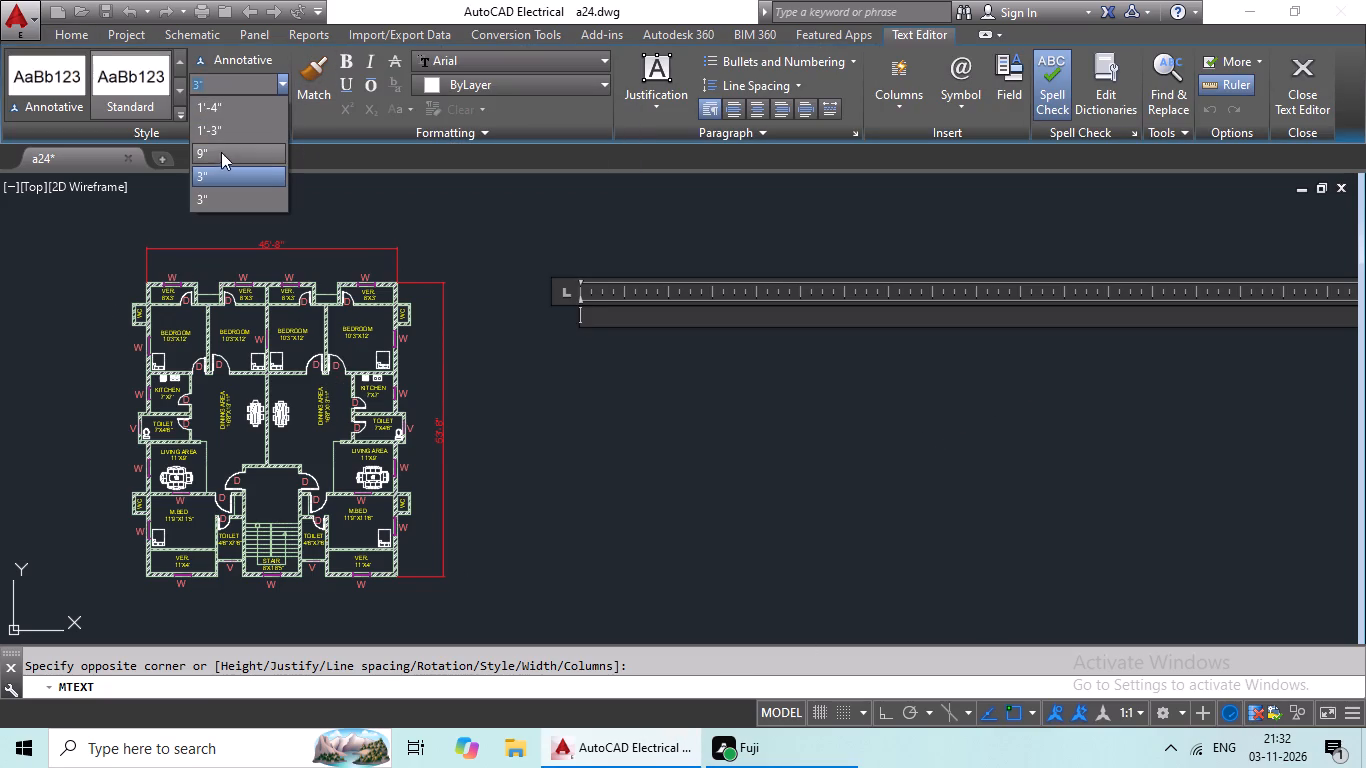
pyautogui.click(221, 115)
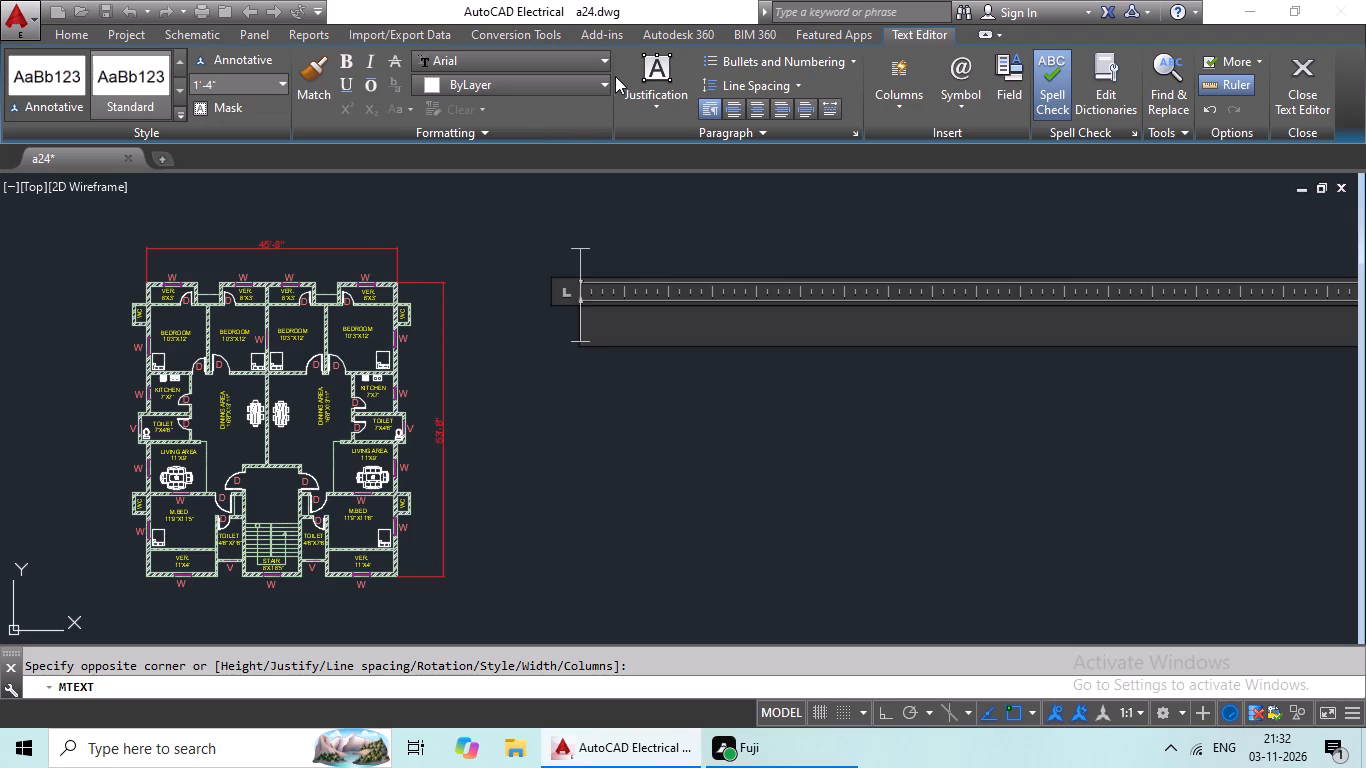
pyautogui.doubleClick(608, 81)
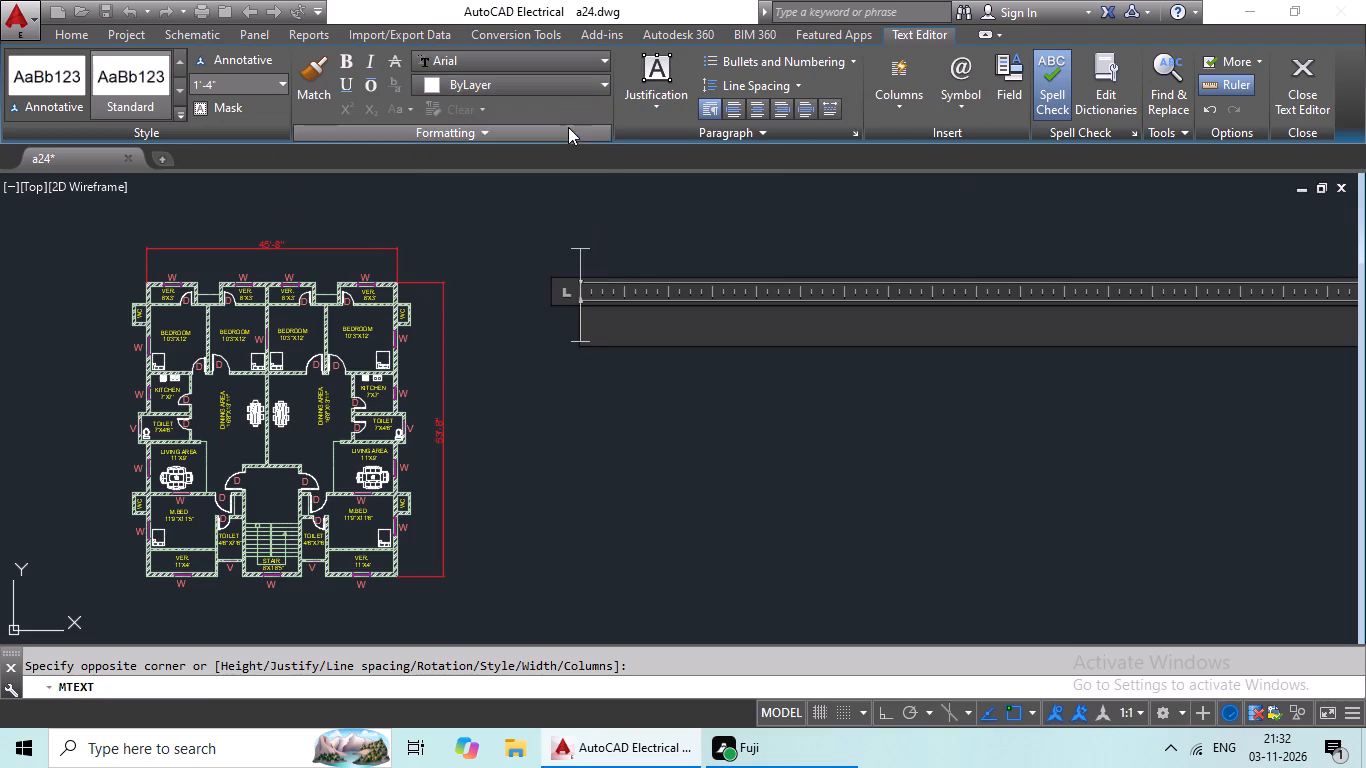
pyautogui.click(604, 80)
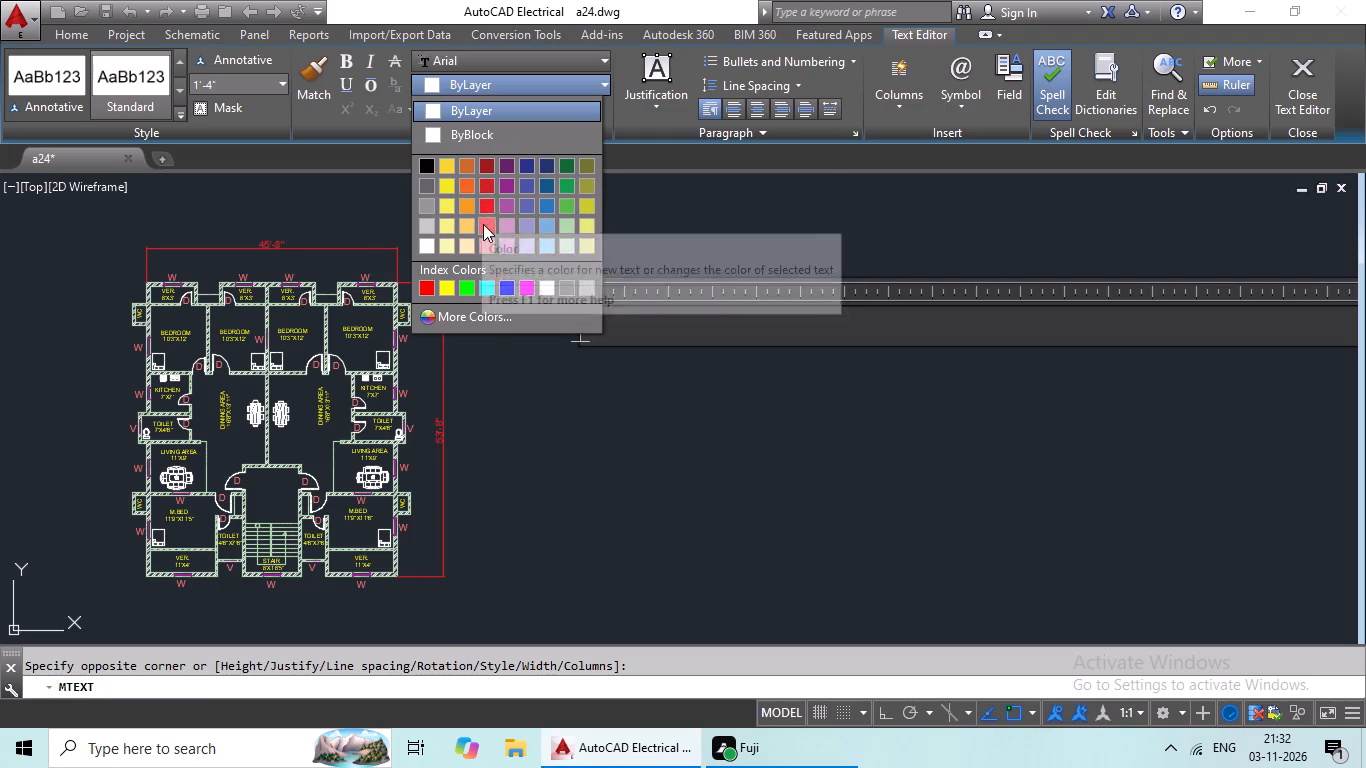
pyautogui.click(483, 224)
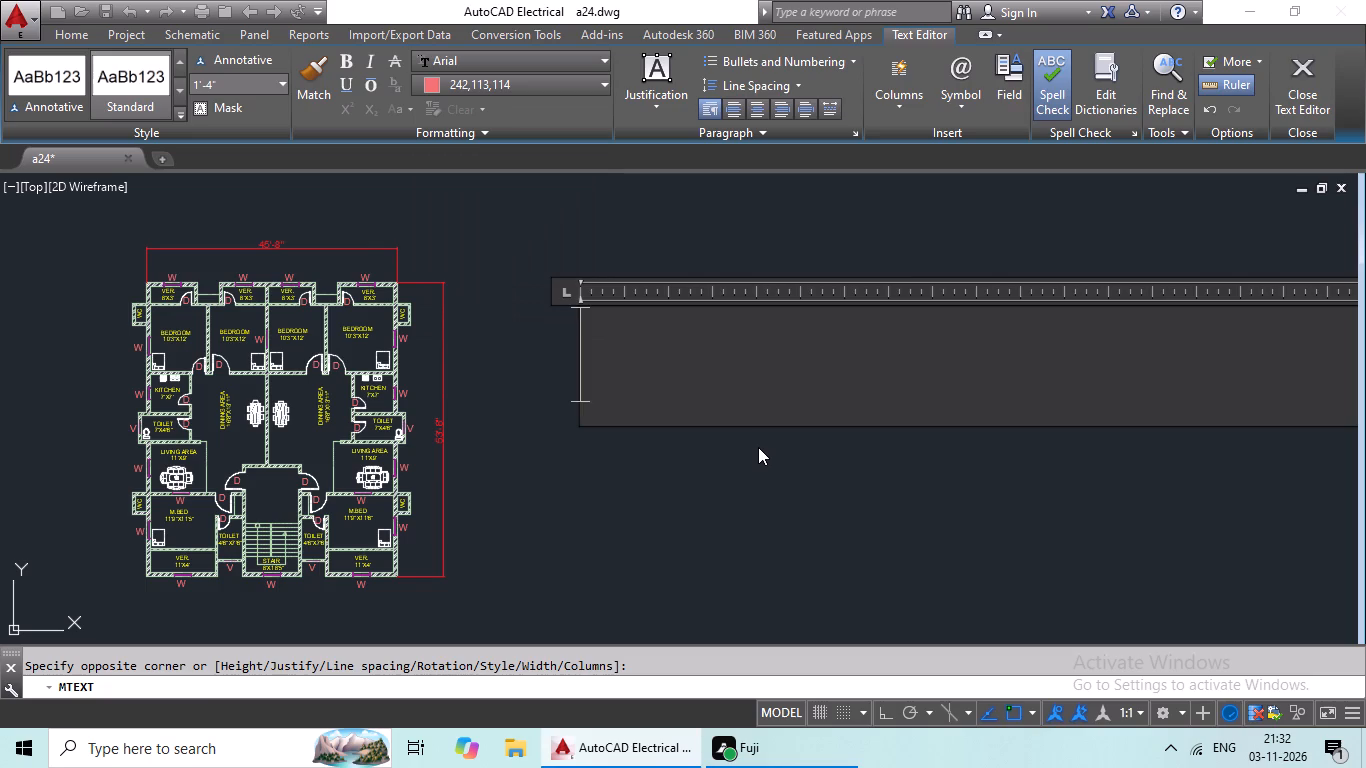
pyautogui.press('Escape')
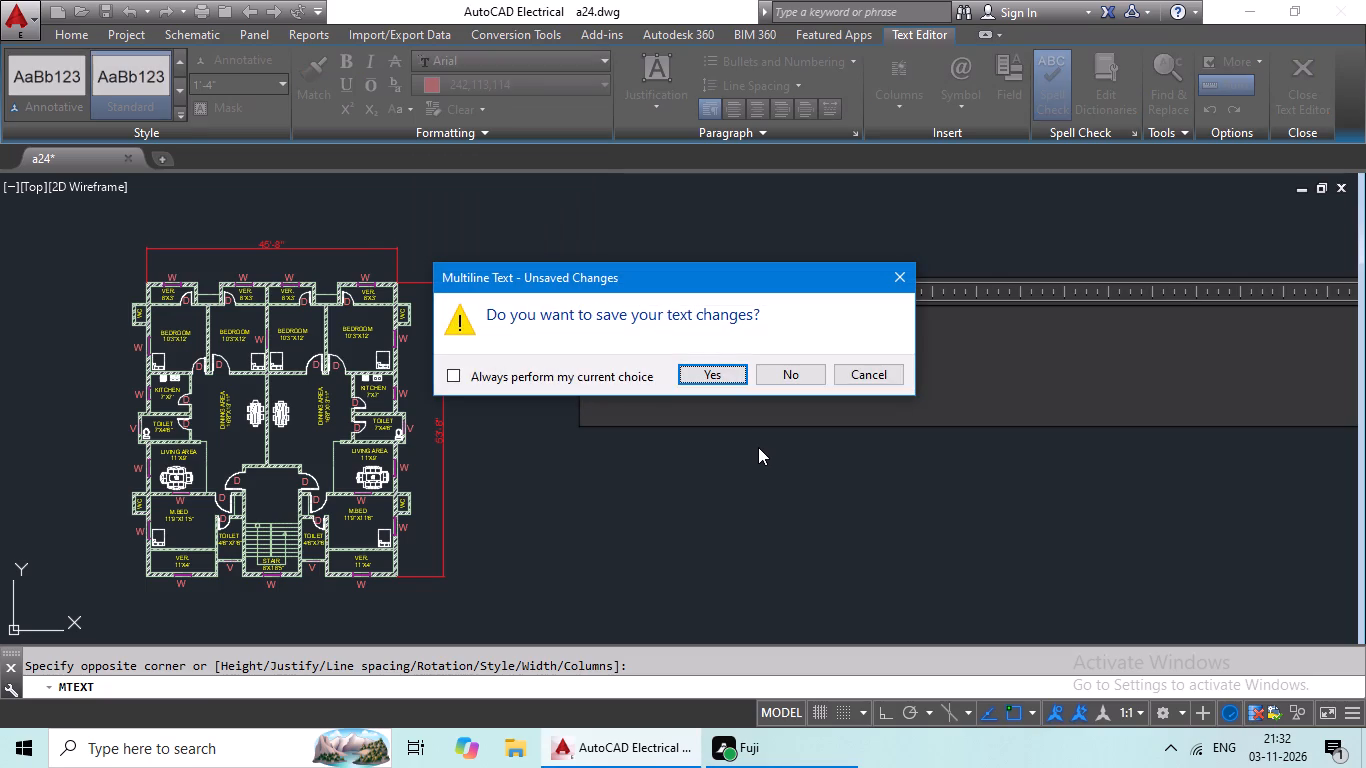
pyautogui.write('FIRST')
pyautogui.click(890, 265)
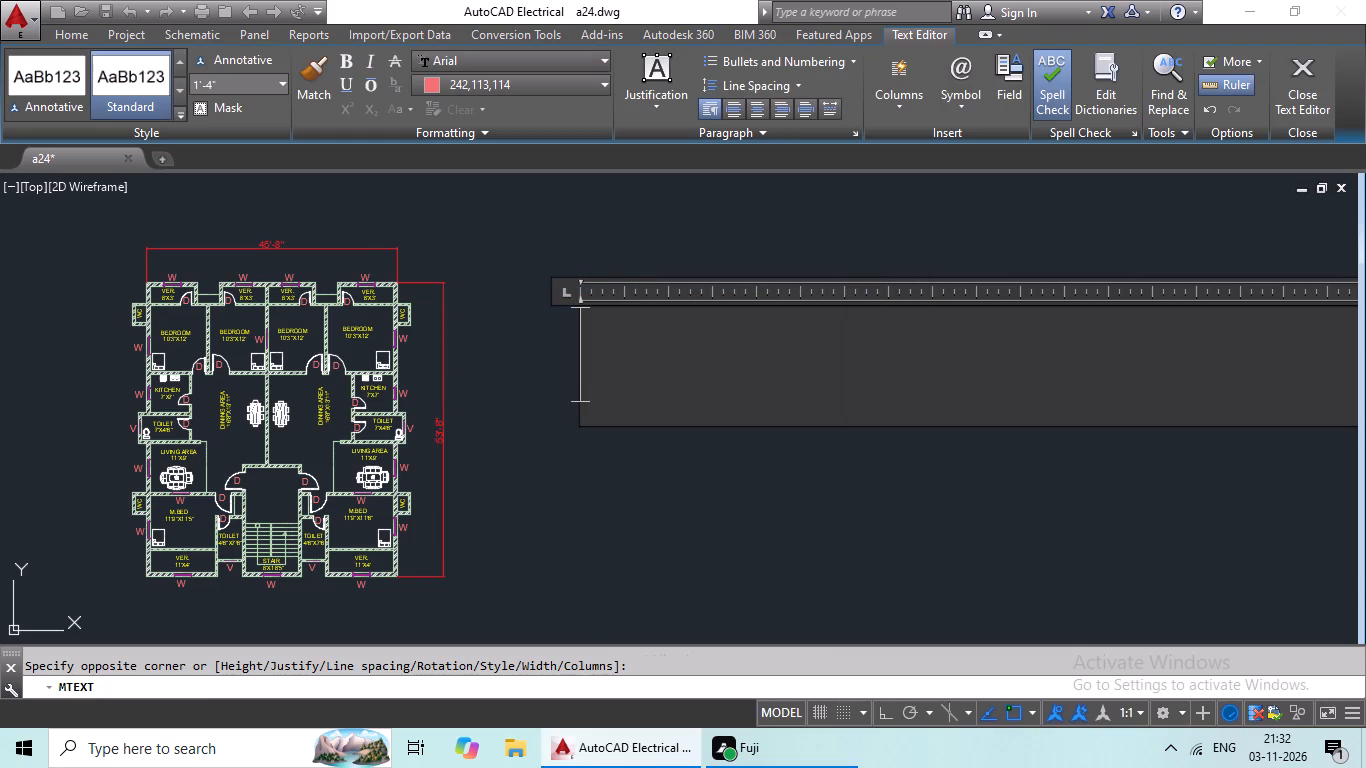
# Enter FIRST FLOOR PLAN as the multiline text content and finish the text.
pyautogui.write('FI')
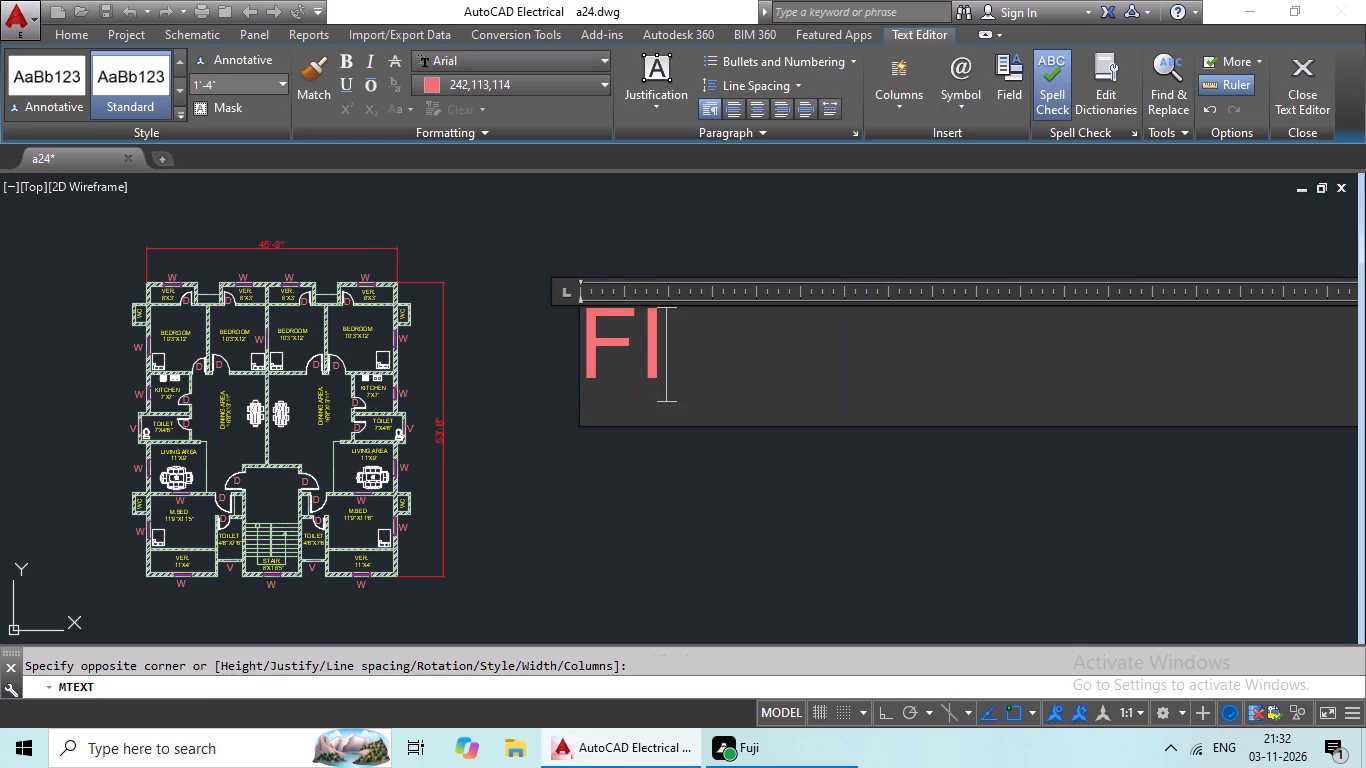
pyautogui.write('RST')
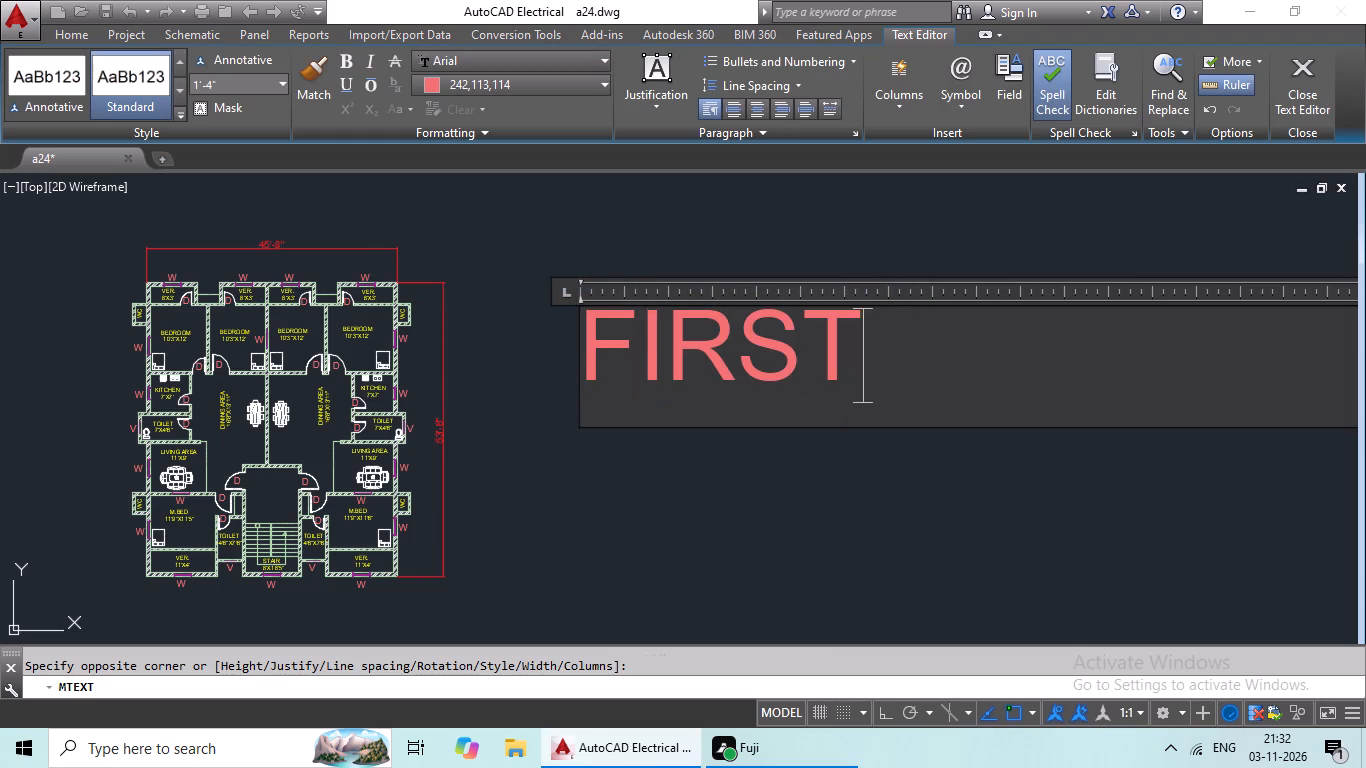
pyautogui.press('space')
pyautogui.hotkey('shift', 'f')
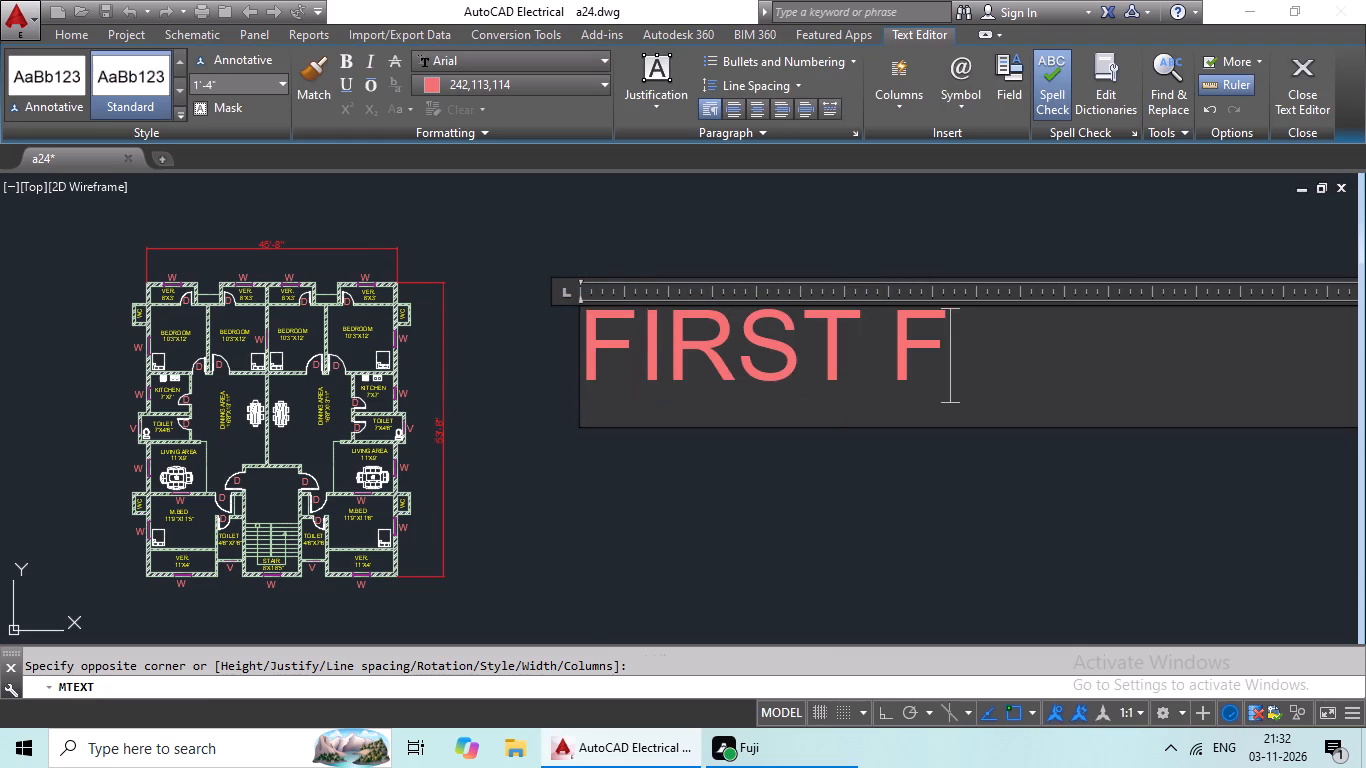
pyautogui.write('LOOR')
pyautogui.press('space')
pyautogui.write('PLAN')
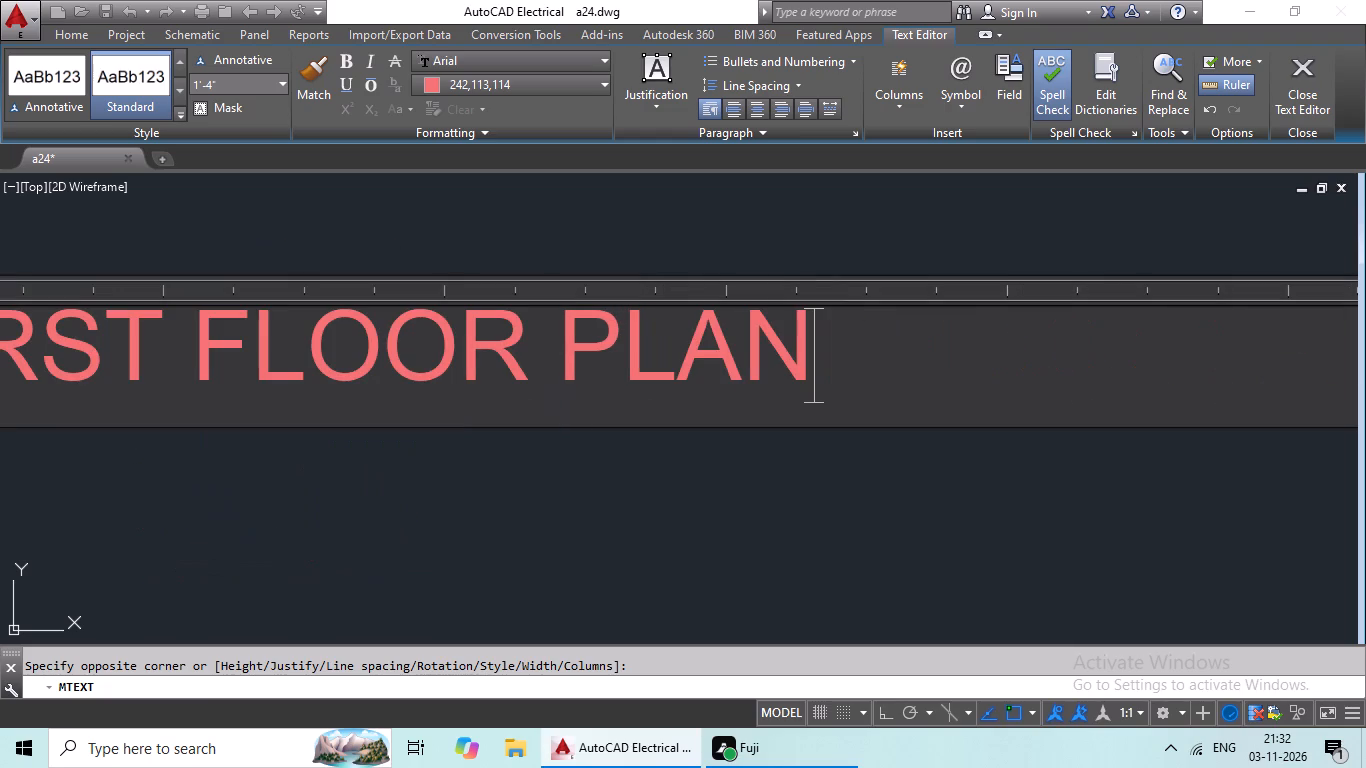
pyautogui.click(492, 503)
# Copy the FIRST FLOOR PLAN title and paste it below the plan, centred under the stair.
pyautogui.scroll(-2, 503, 497)
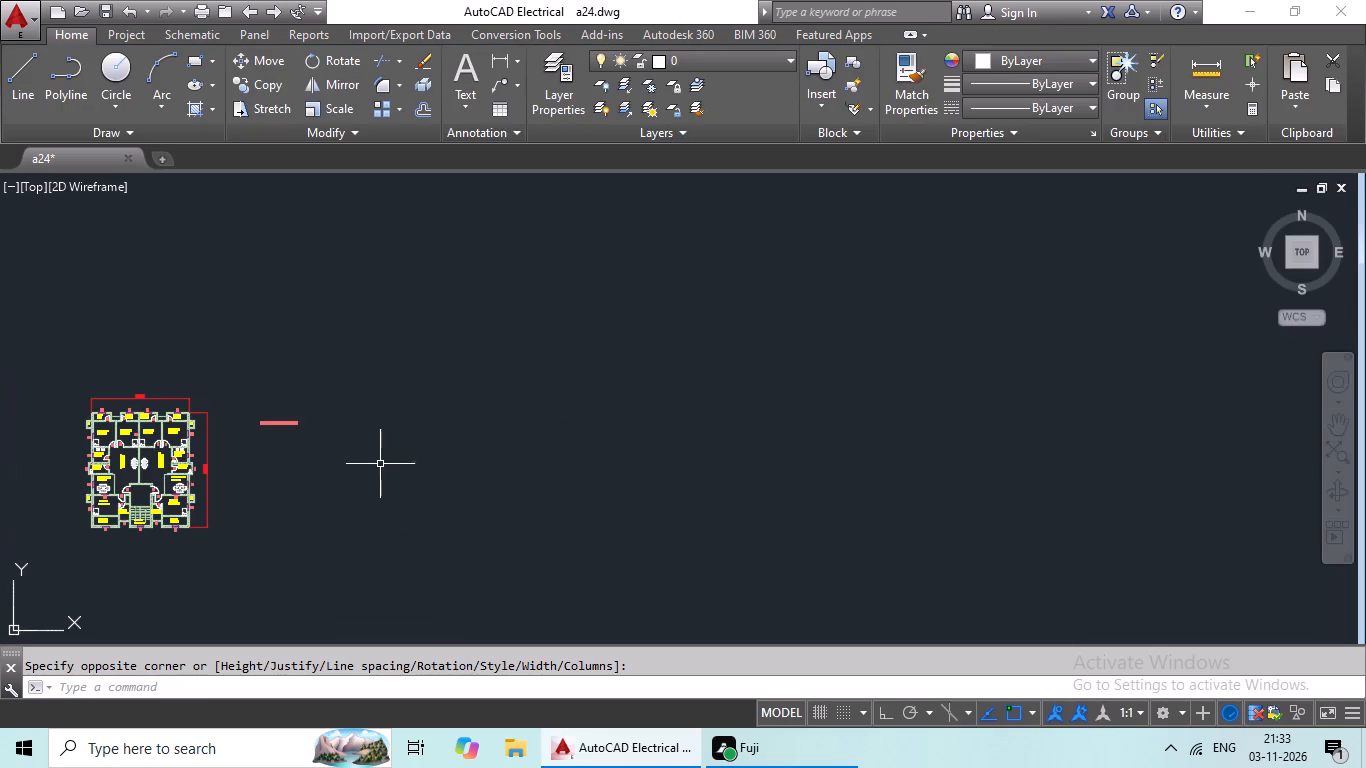
pyautogui.scroll(3, 260, 411)
pyautogui.click(270, 469)
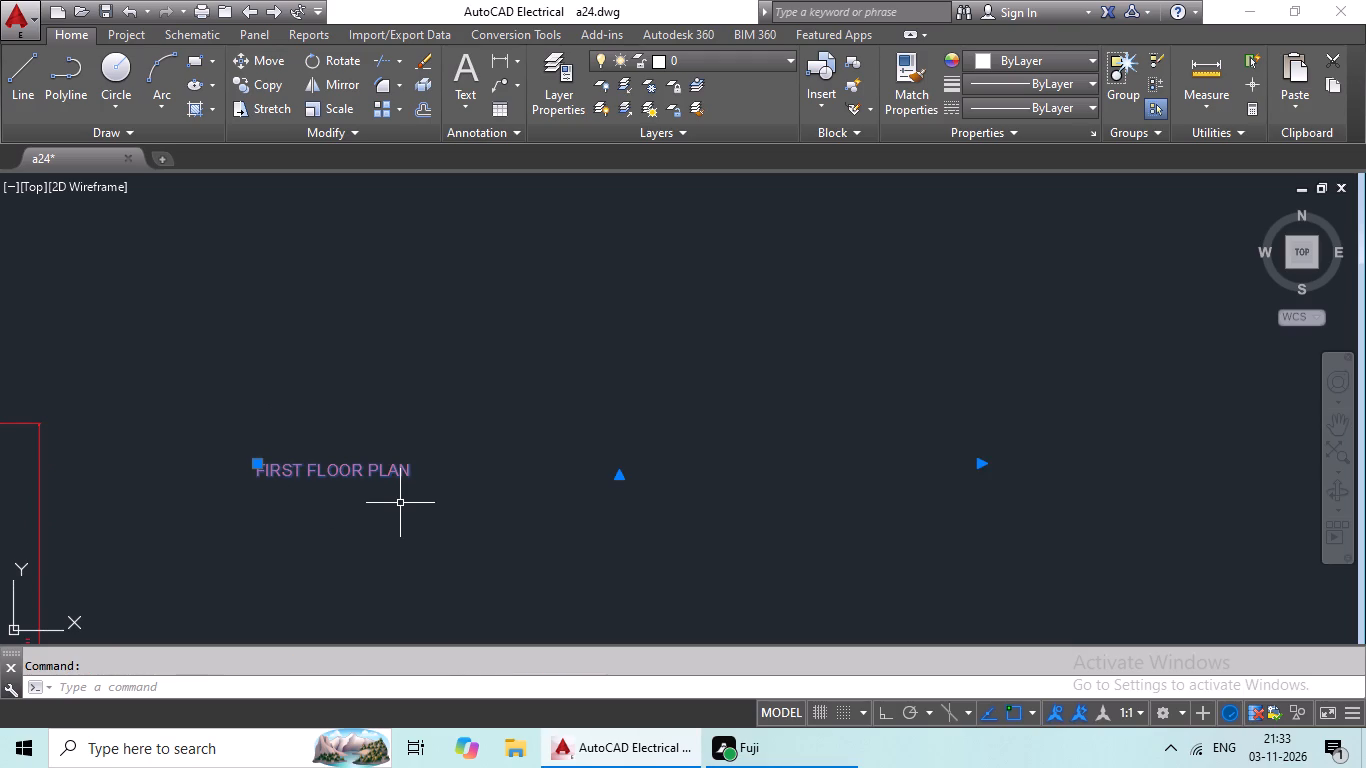
pyautogui.hotkey('ctrl', 'c')
pyautogui.hotkey('ctrl', 'v')
pyautogui.keyDown('ctrl'); pyautogui.scroll(-1, 364, 526); pyautogui.keyUp('ctrl')
pyautogui.moveTo(344, 523); pyautogui.dragTo(641, 294, button='middle')
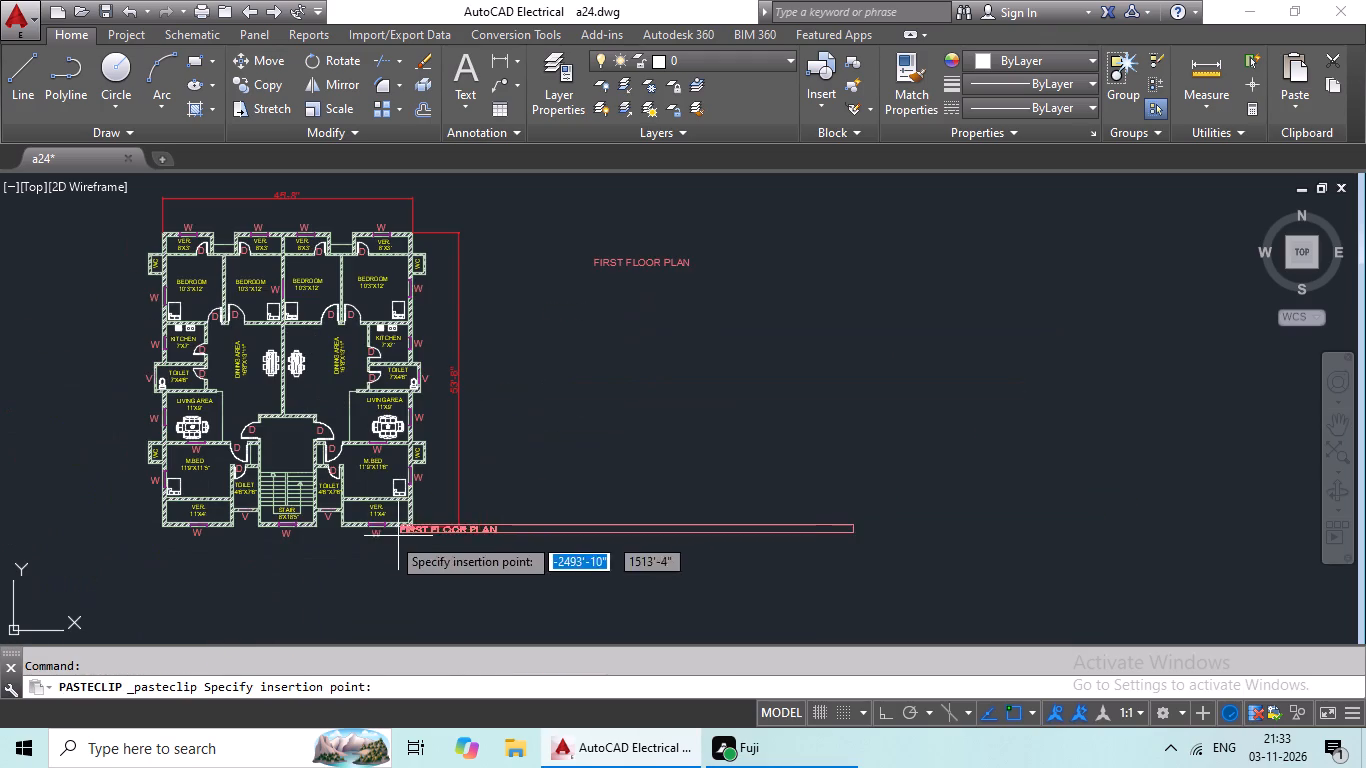
pyautogui.moveTo(376, 531); pyautogui.dragTo(412, 574, button='middle')
pyautogui.moveTo(415, 573); pyautogui.dragTo(541, 435, button='middle')
pyautogui.scroll(2, 374, 469)
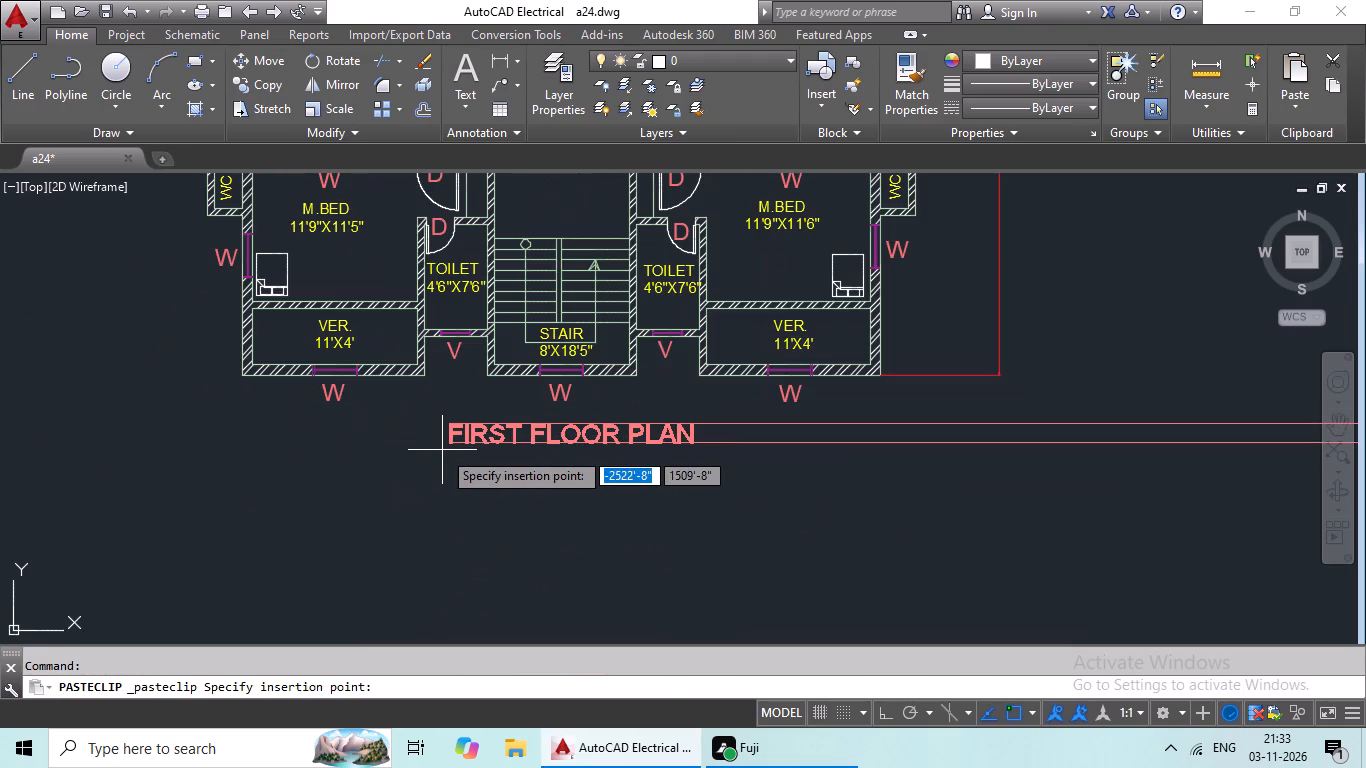
pyautogui.scroll(-2, 445, 467)
pyautogui.scroll(2, 450, 459)
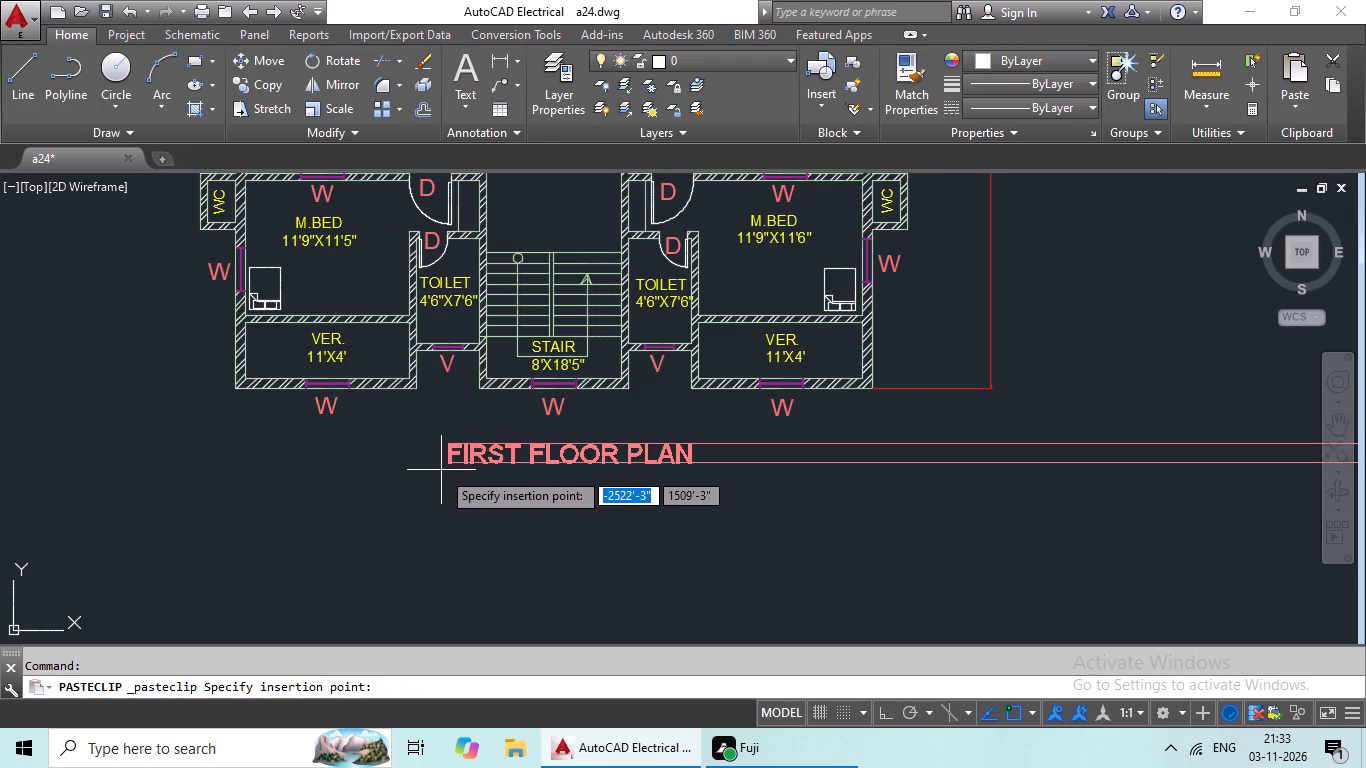
pyautogui.click(440, 470)
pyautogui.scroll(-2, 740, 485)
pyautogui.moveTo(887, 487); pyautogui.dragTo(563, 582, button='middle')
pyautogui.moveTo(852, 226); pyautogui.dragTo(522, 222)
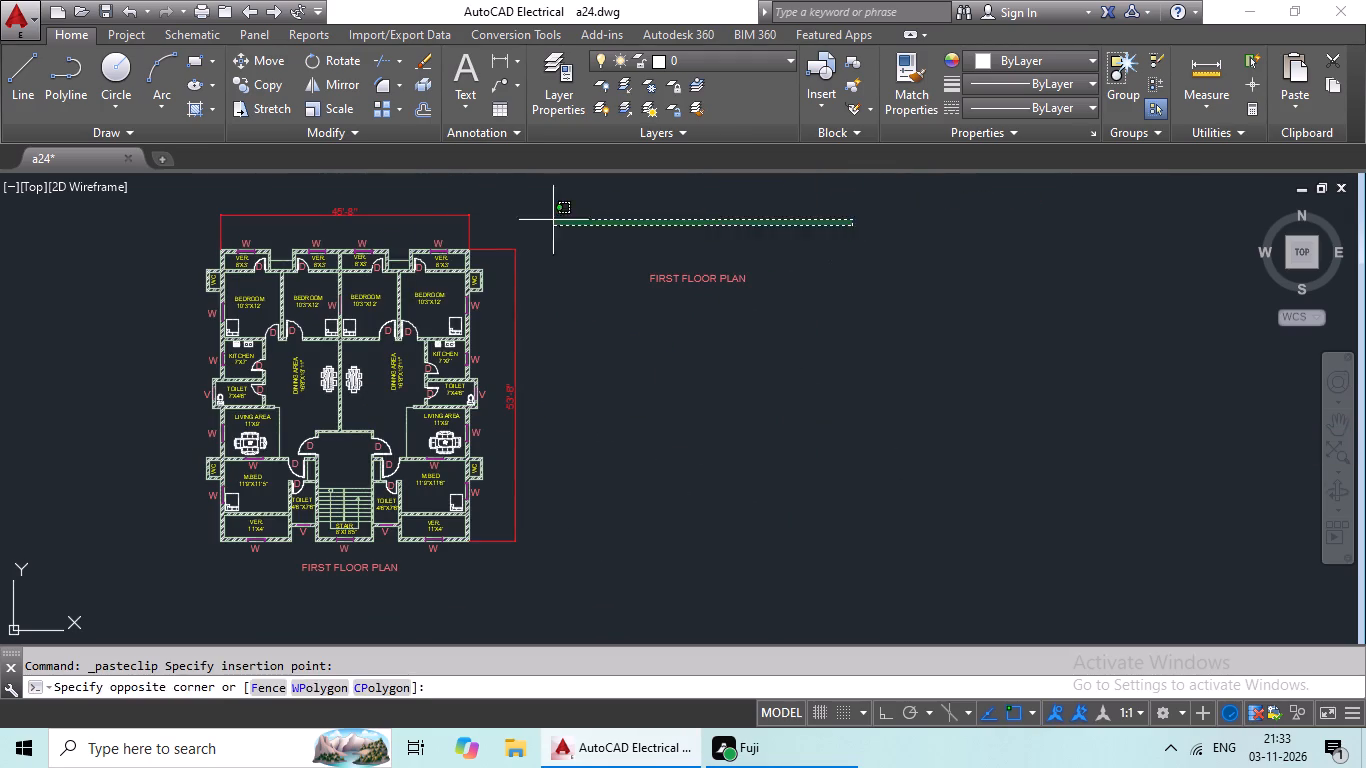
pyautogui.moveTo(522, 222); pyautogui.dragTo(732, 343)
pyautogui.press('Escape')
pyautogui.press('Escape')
# Delete the original FIRST FLOOR PLAN text beside the plan, keeping the copy below it.
pyautogui.moveTo(789, 243); pyautogui.dragTo(780, 248)
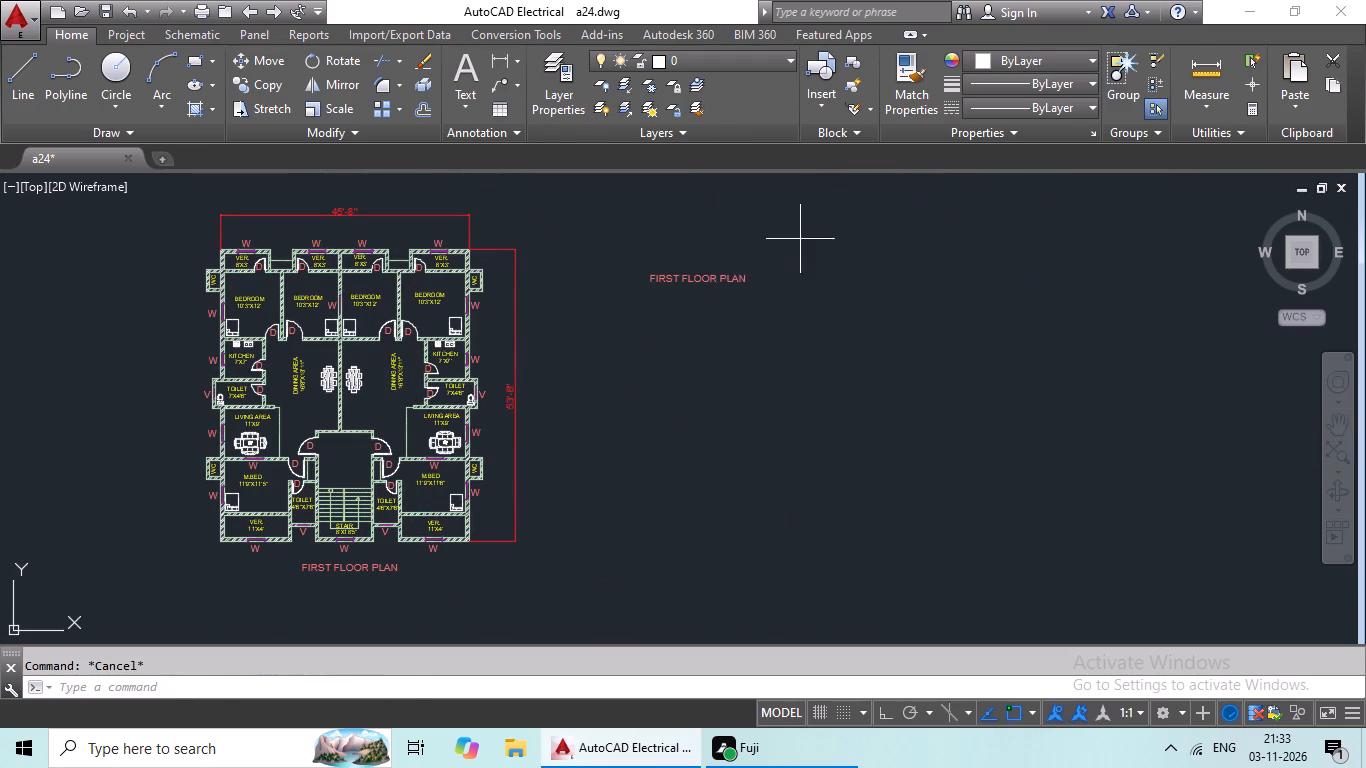
pyautogui.moveTo(780, 248); pyautogui.dragTo(709, 344)
pyautogui.press('Delete')
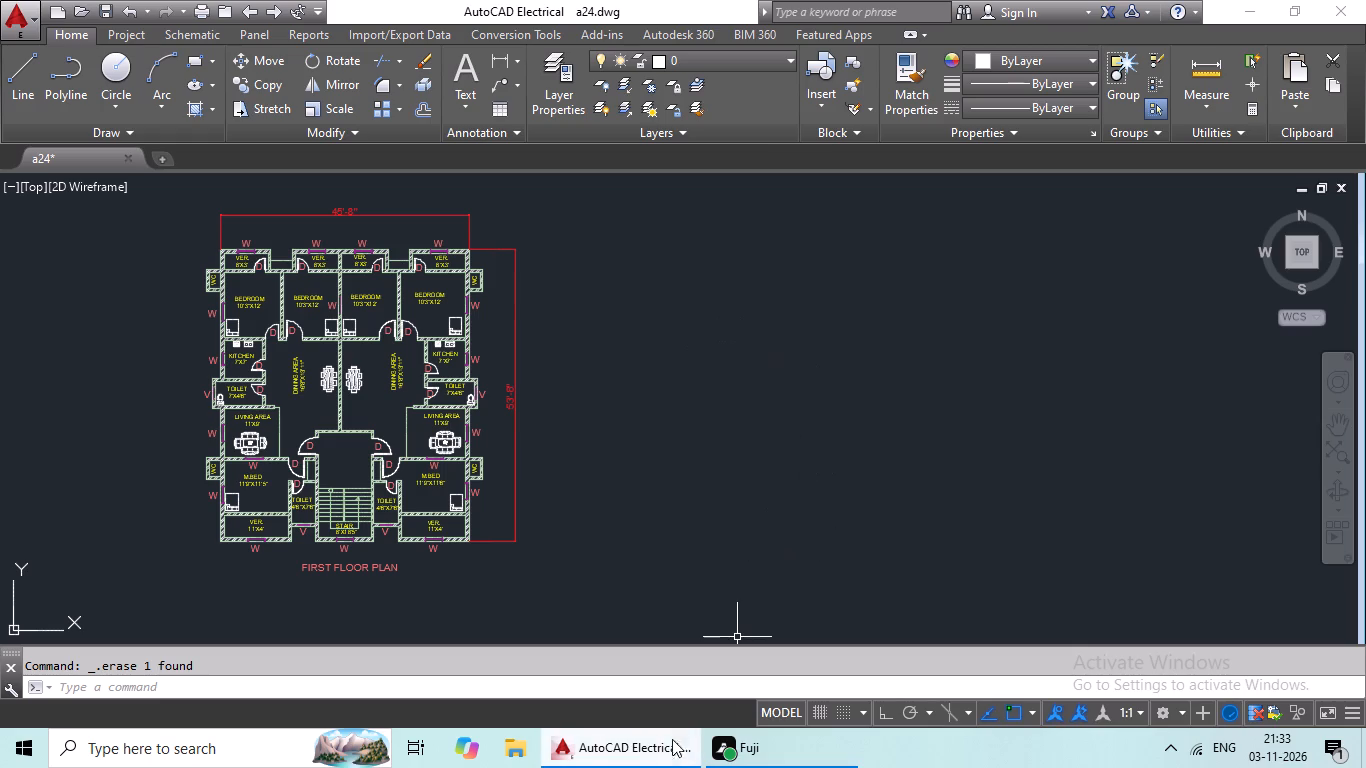
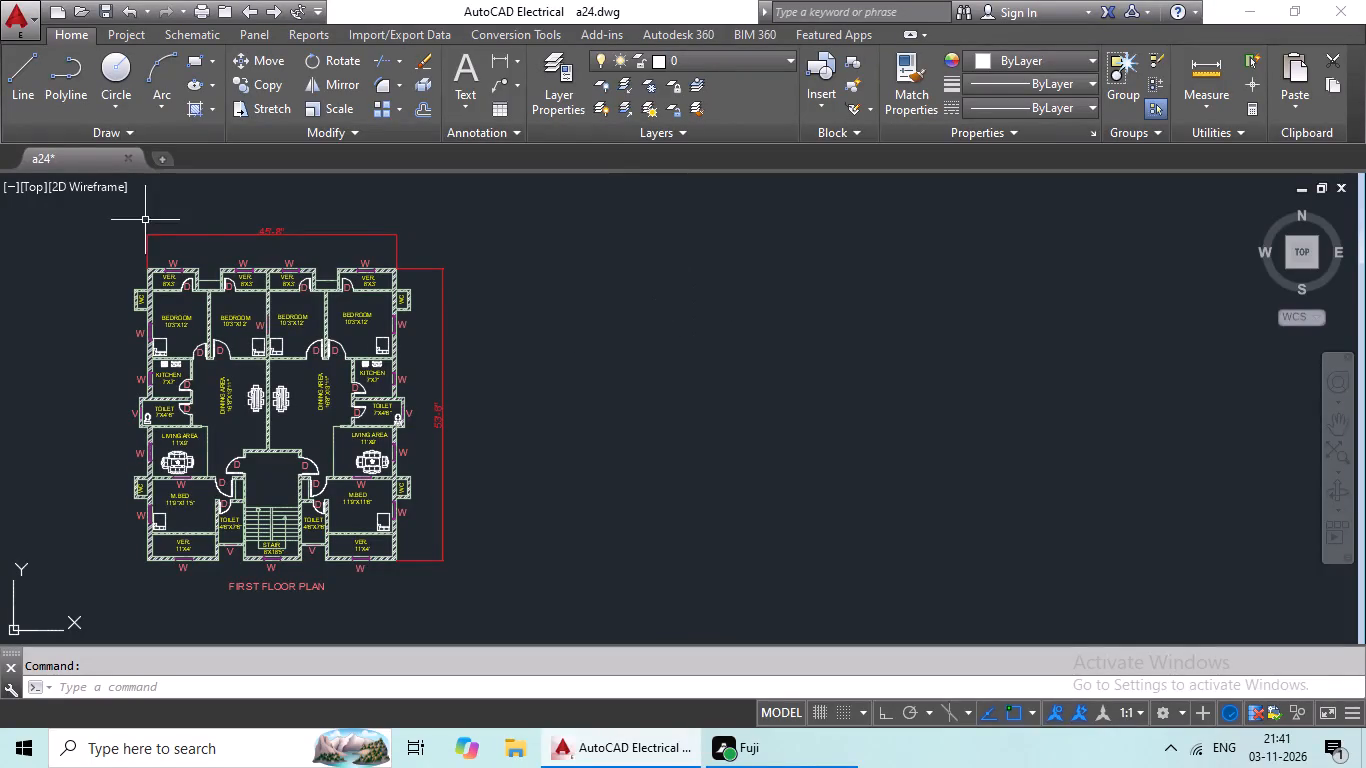
# Start a line outline in the empty space right of the floor plan with a horizontal 45'8" top edge, using Ortho.
pyautogui.click(25, 64)
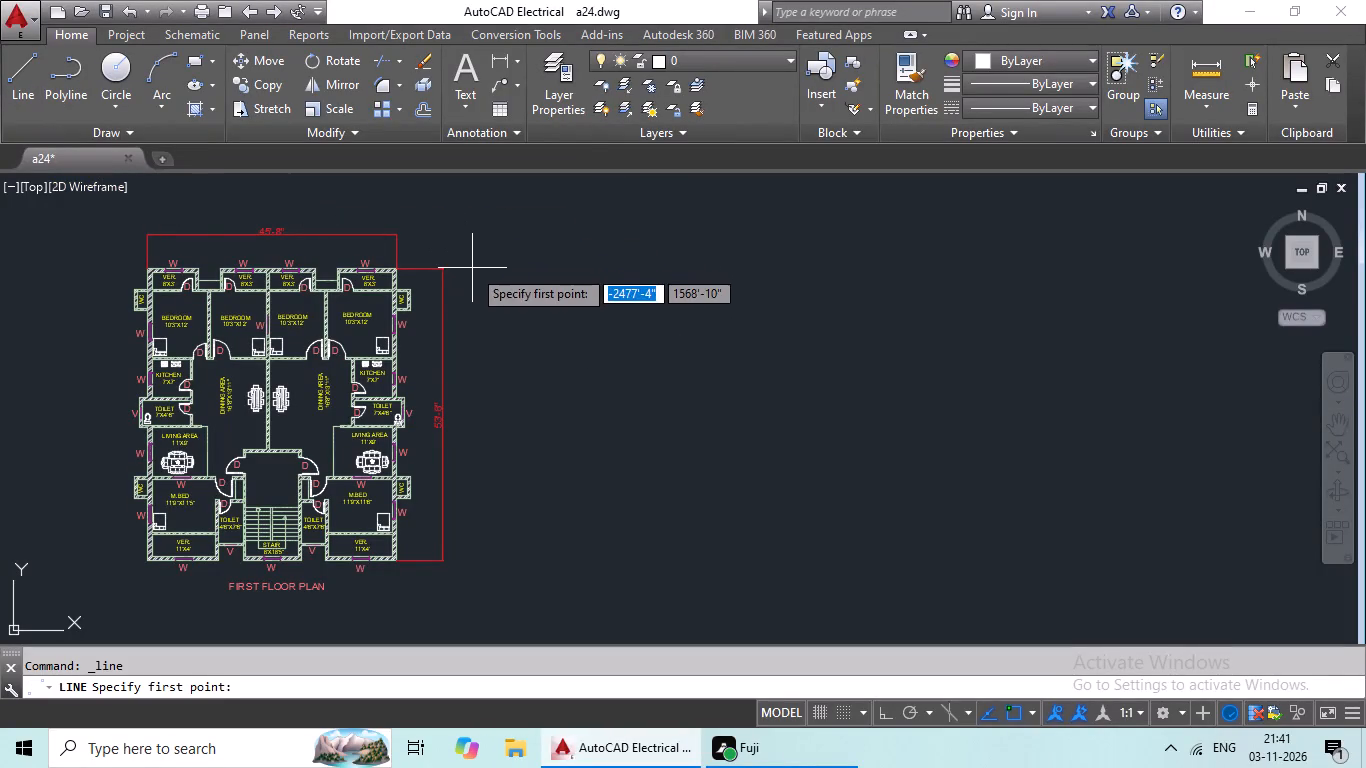
pyautogui.scroll(1, 365, 272)
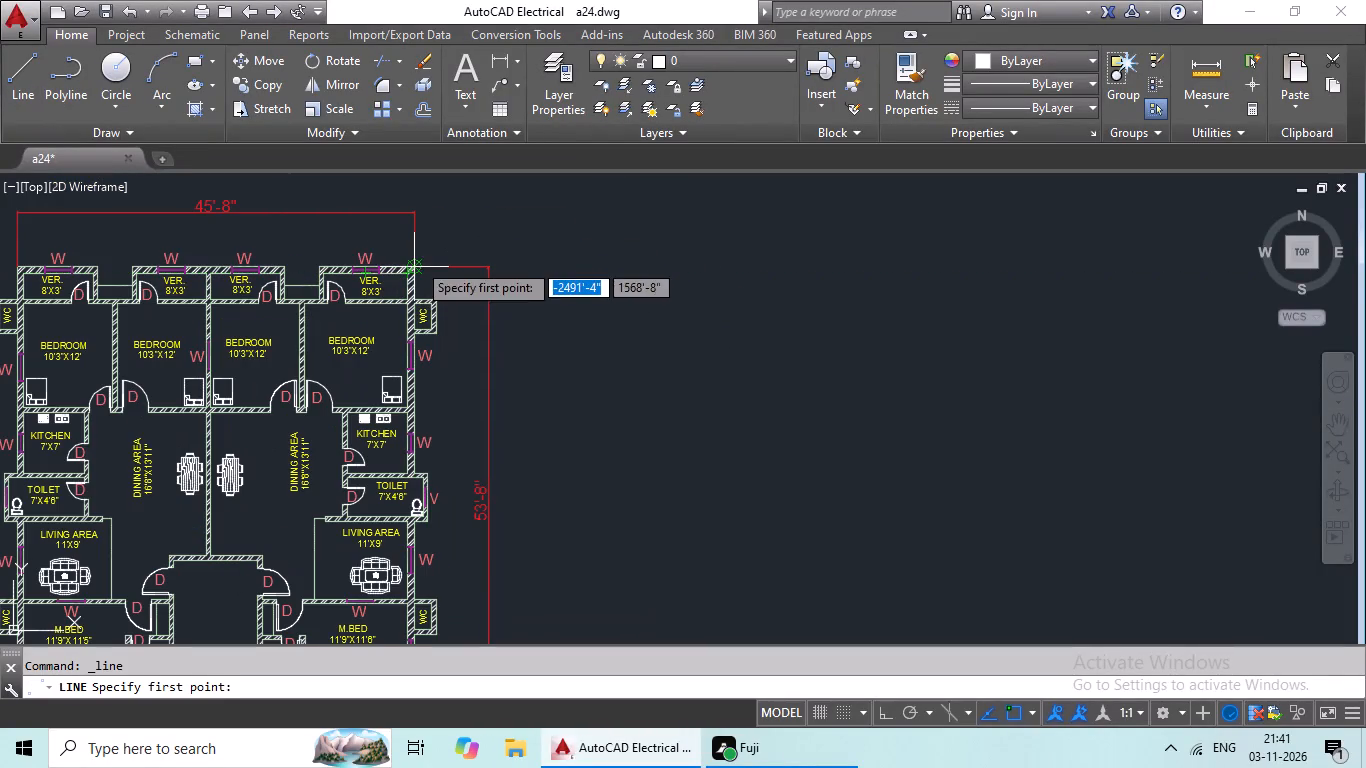
pyautogui.moveTo(783, 276); pyautogui.dragTo(604, 292, button='middle')
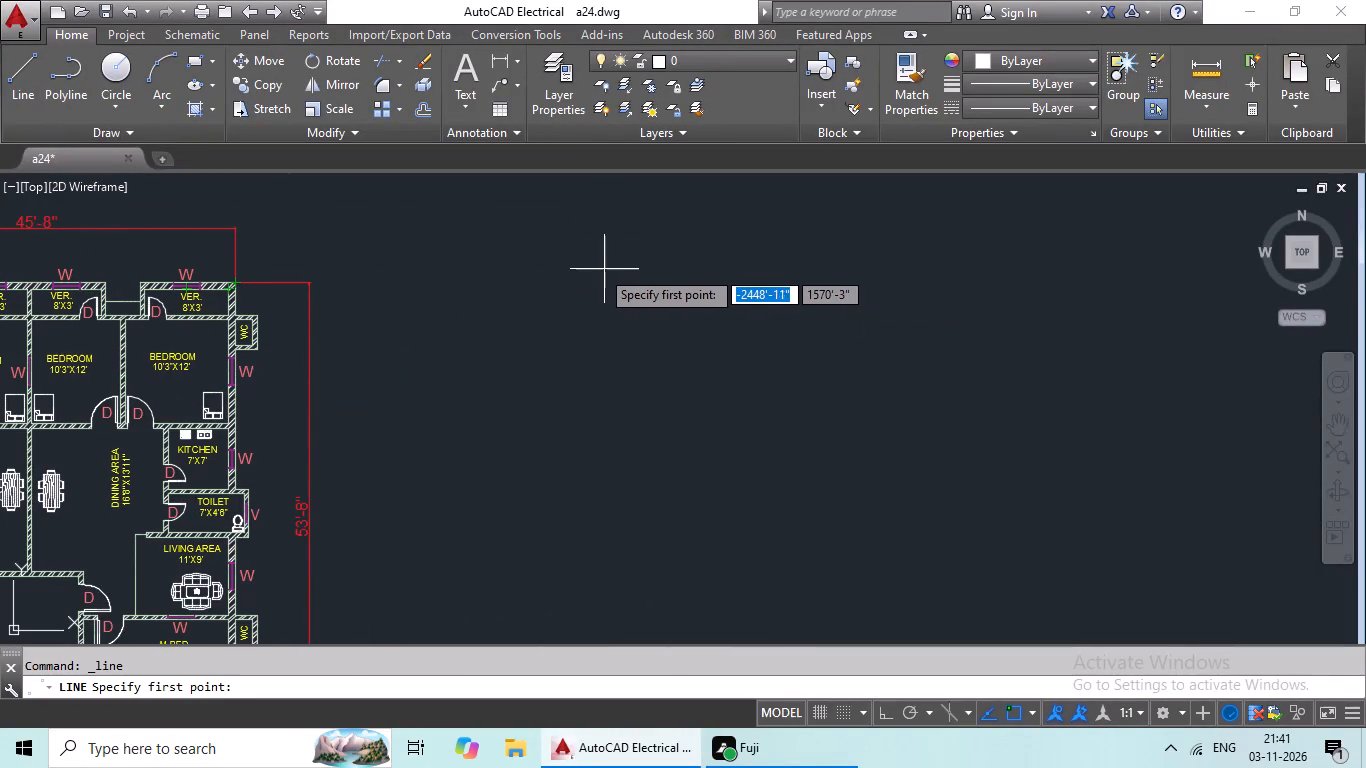
pyautogui.click(506, 282)
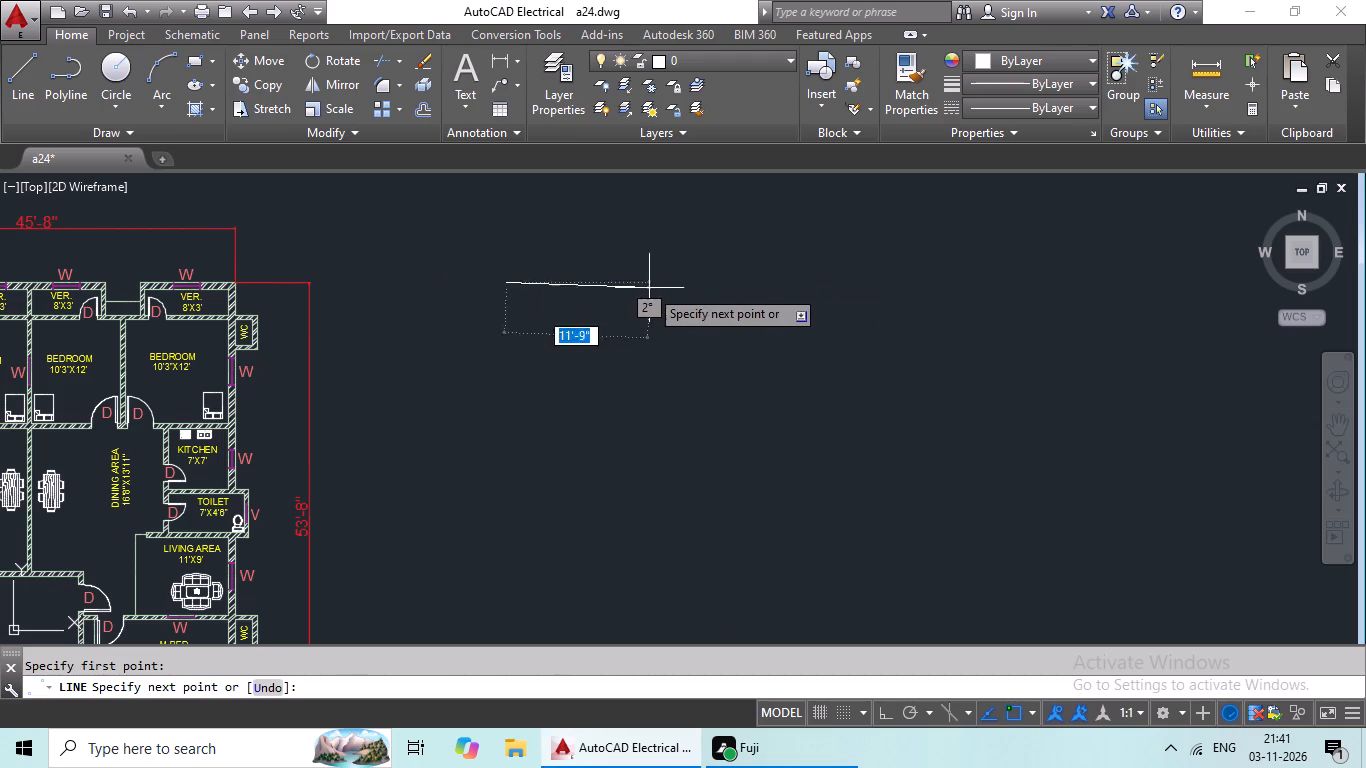
pyautogui.scroll(-2, 728, 290)
pyautogui.moveTo(729, 288); pyautogui.dragTo(612, 289, button='middle')
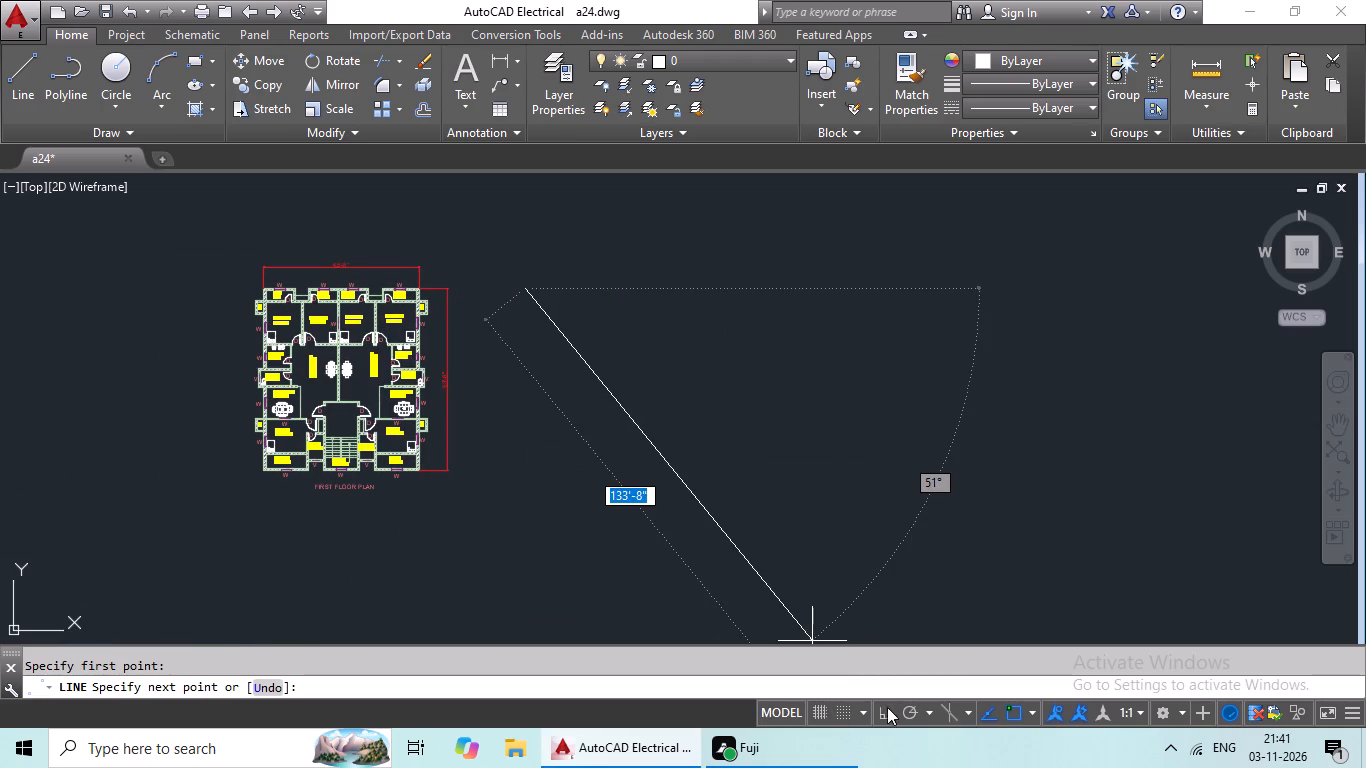
pyautogui.click(877, 711)
pyautogui.moveTo(931, 361); pyautogui.dragTo(738, 431, button='middle')
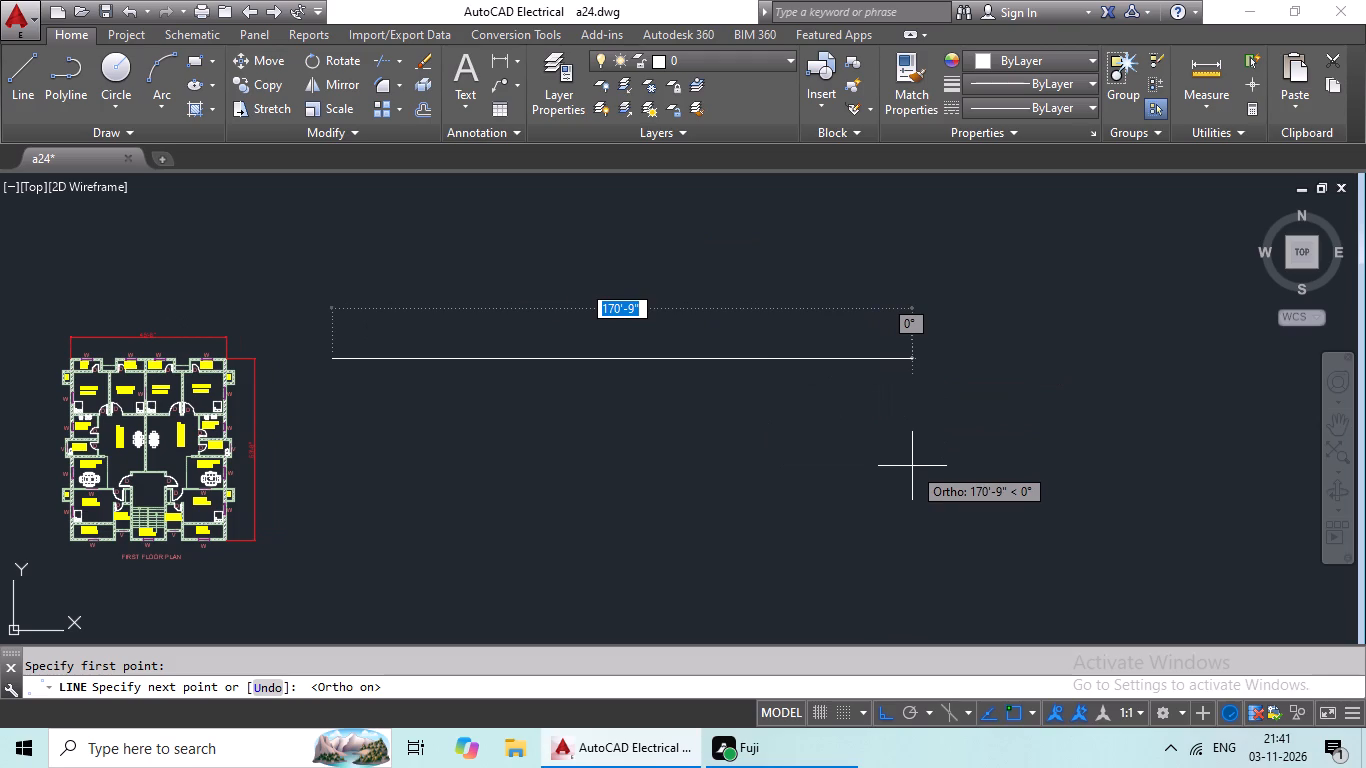
pyautogui.write('45\'8"')
pyautogui.press('Return')
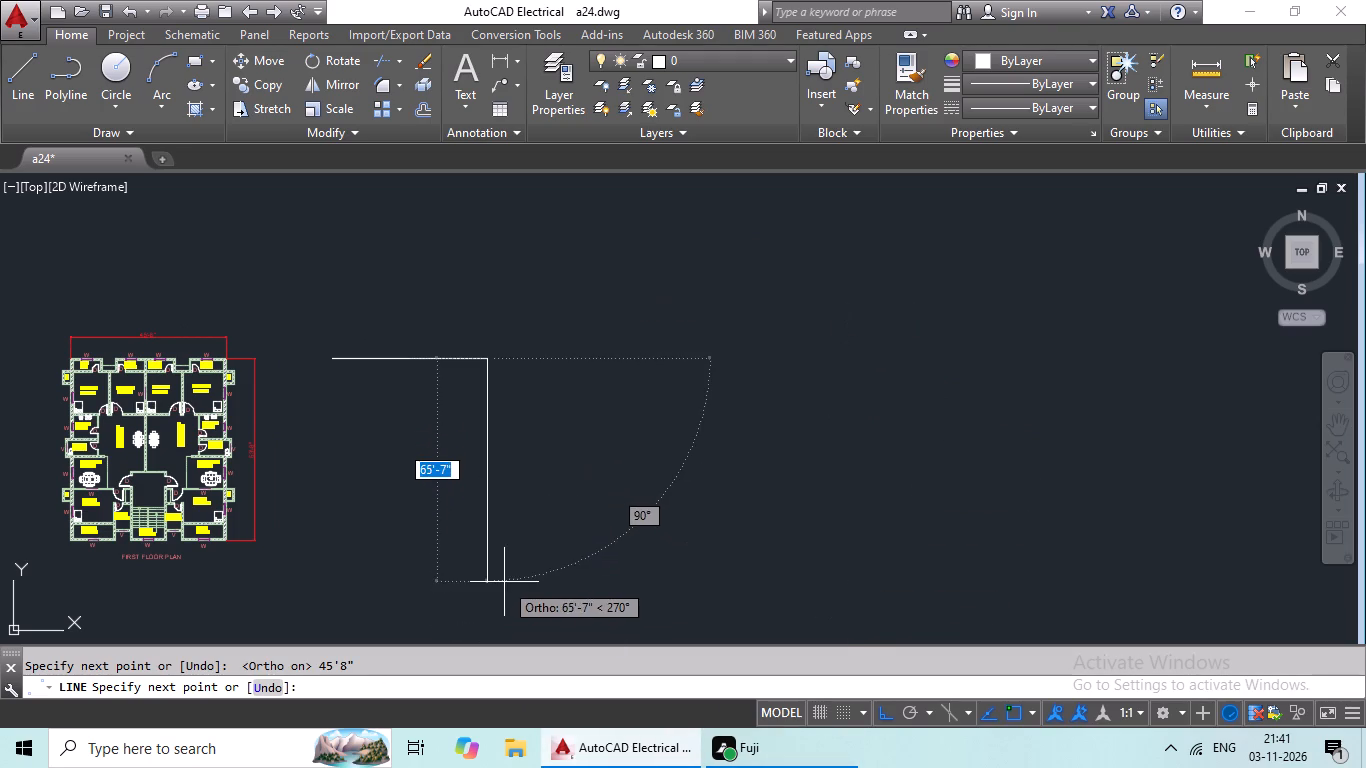
# Continue the outline 53'8" downward, 45'8" back toward the plan, and up to the starting corner to close the rectangle.
pyautogui.moveTo(534, 441); pyautogui.dragTo(548, 357, button='middle')
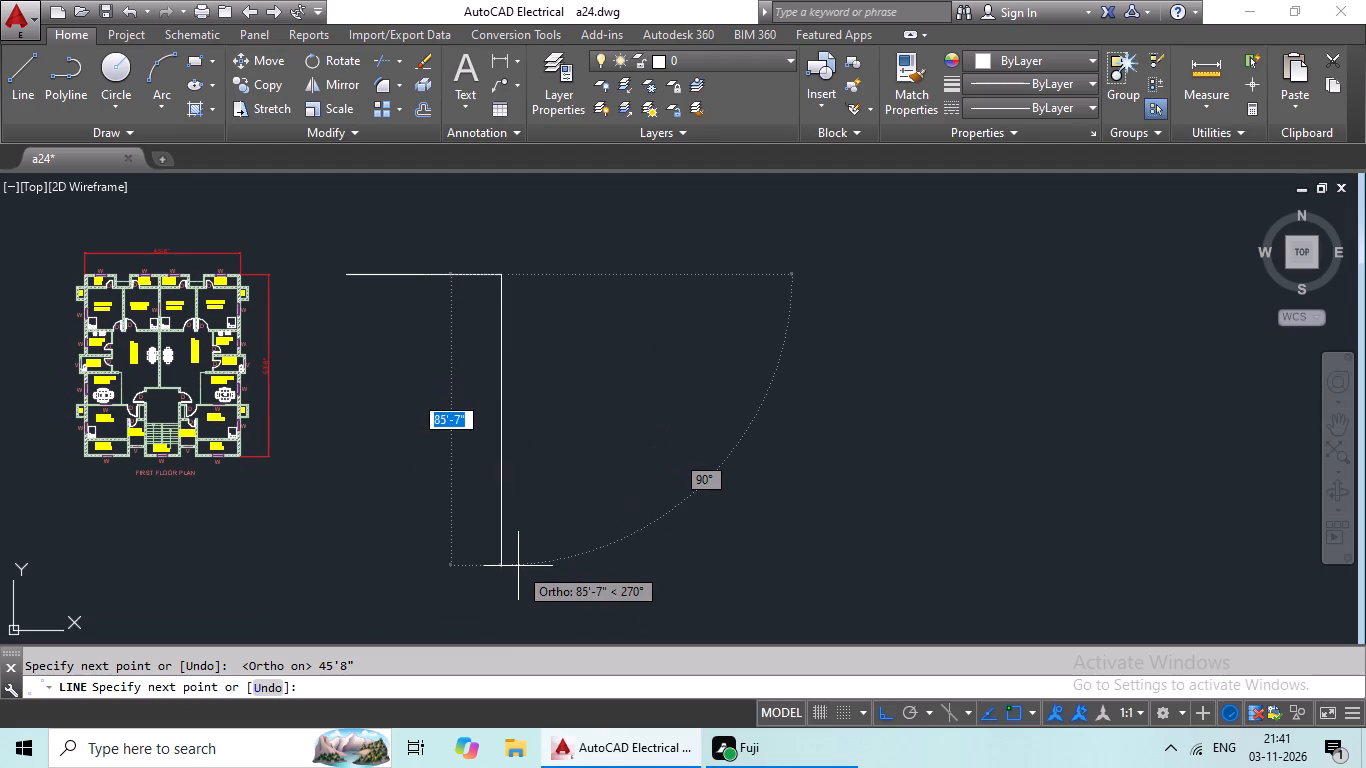
pyautogui.press('5')
pyautogui.write('3\'8"')
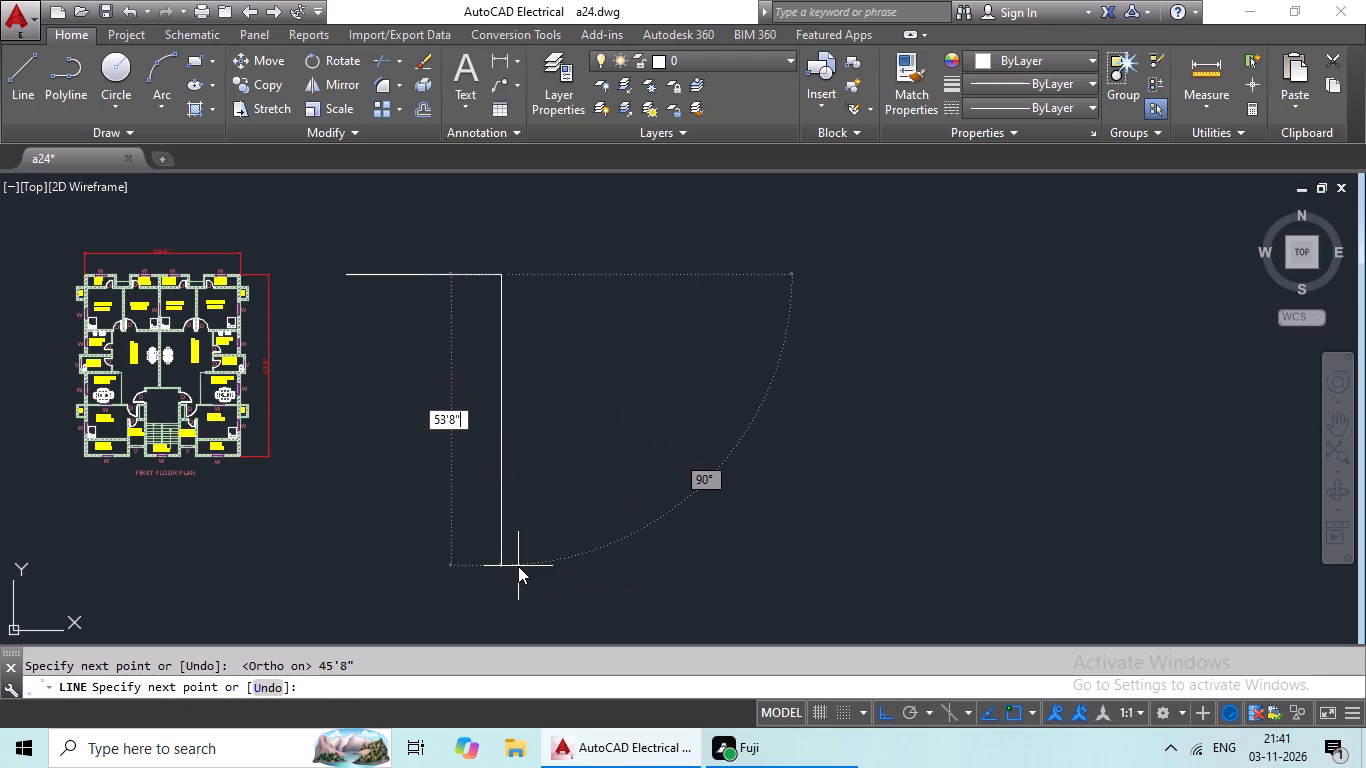
pyautogui.press('Return')
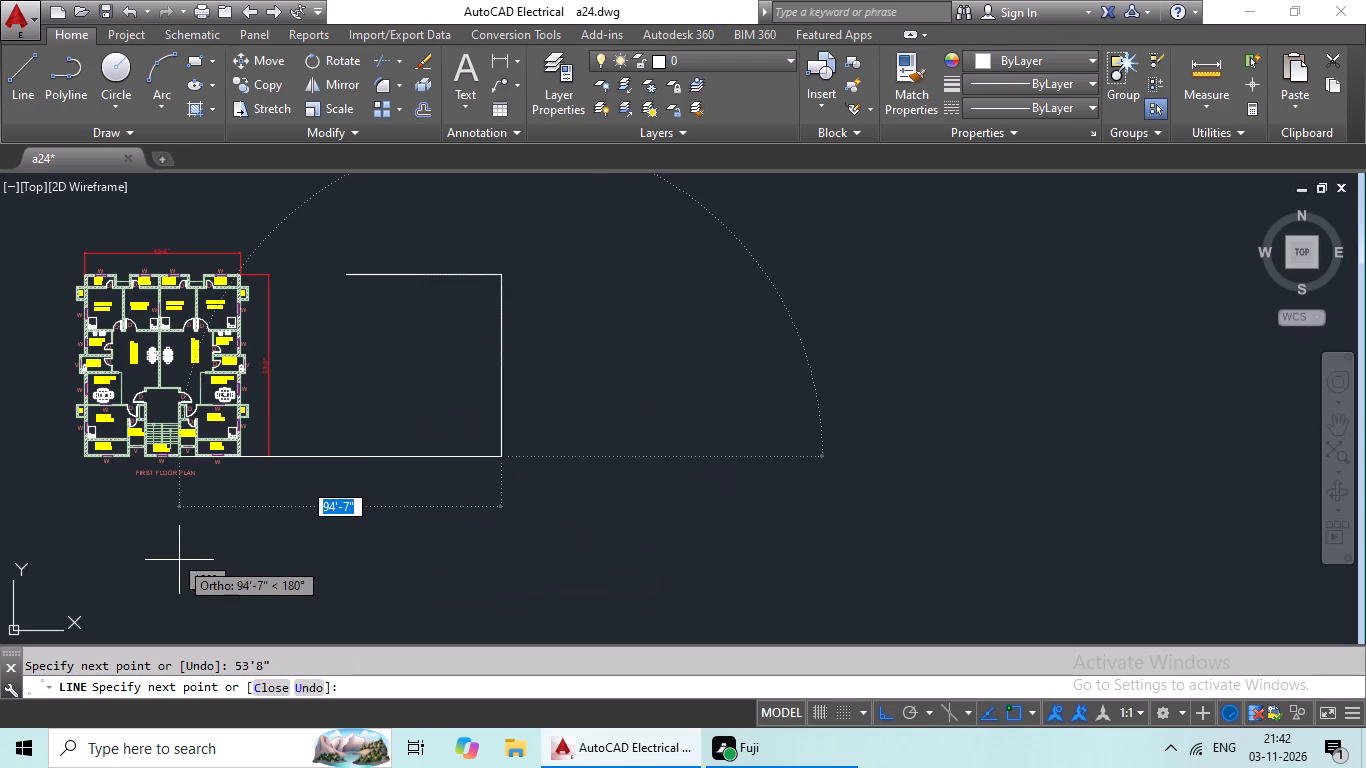
pyautogui.write("45'")
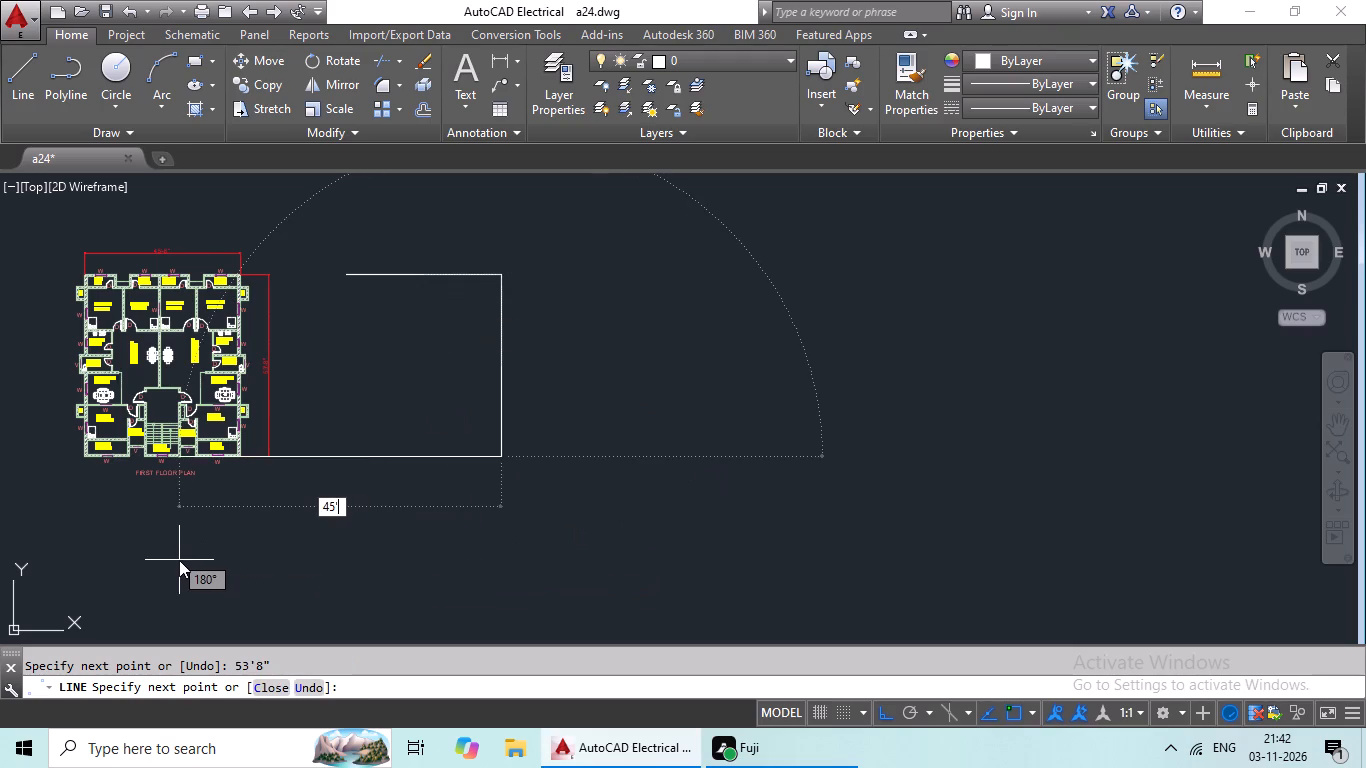
pyautogui.write('8"')
pyautogui.press('Return')
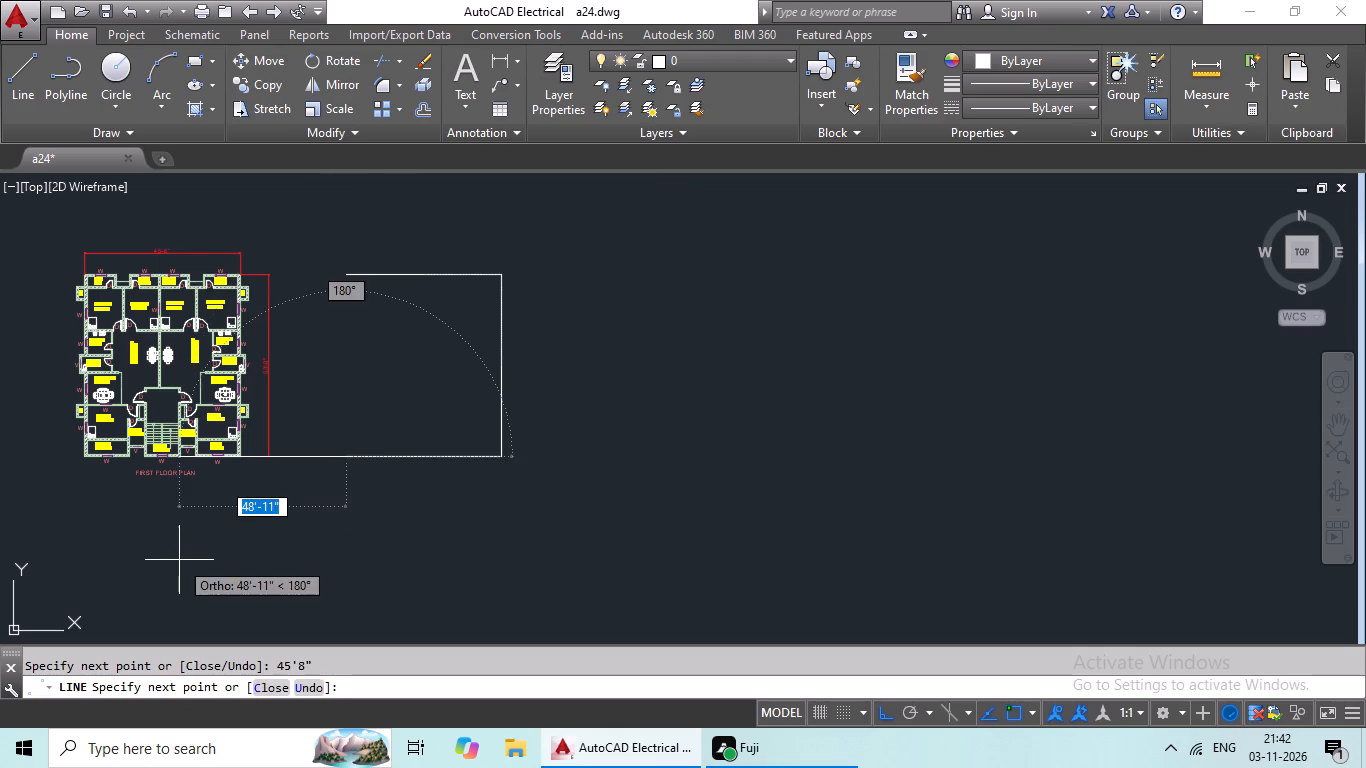
pyautogui.scroll(3, 353, 258)
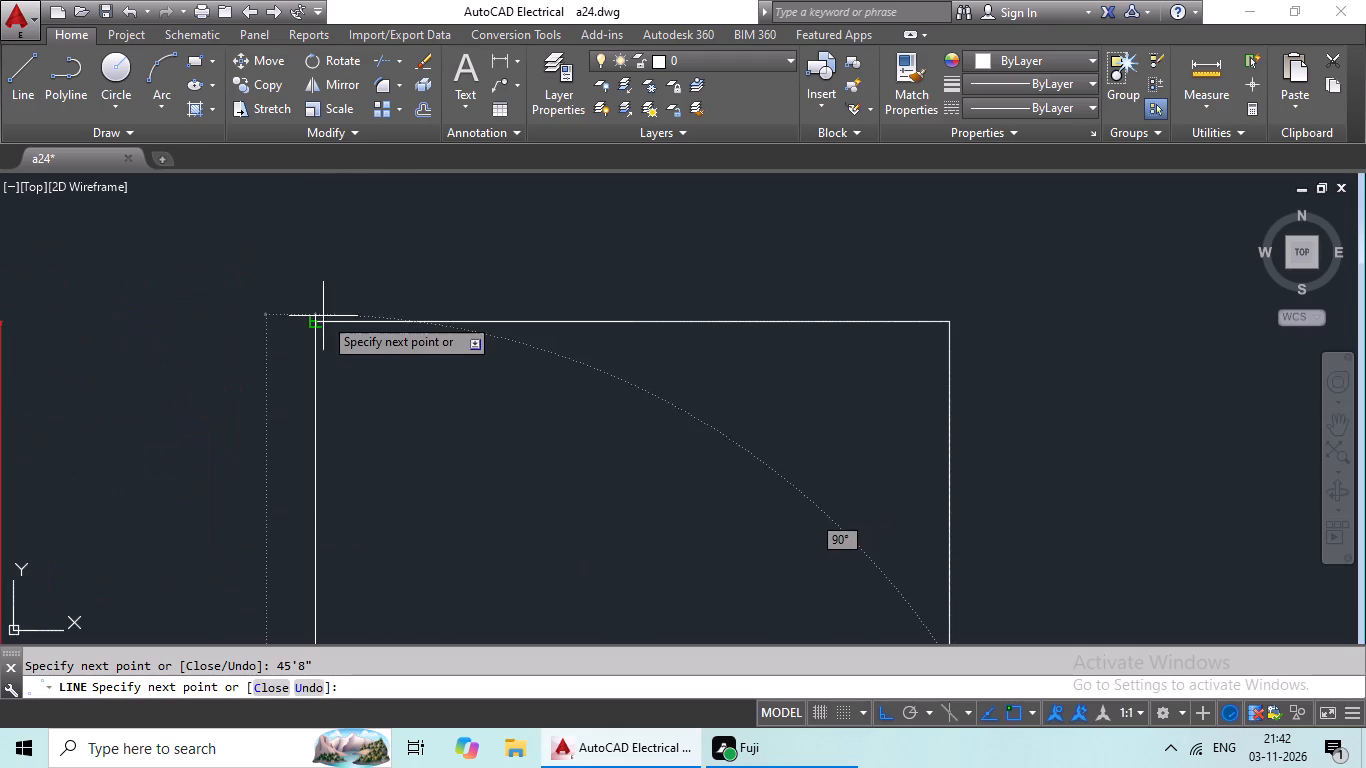
pyautogui.click(316, 322)
pyautogui.scroll(-2, 453, 356)
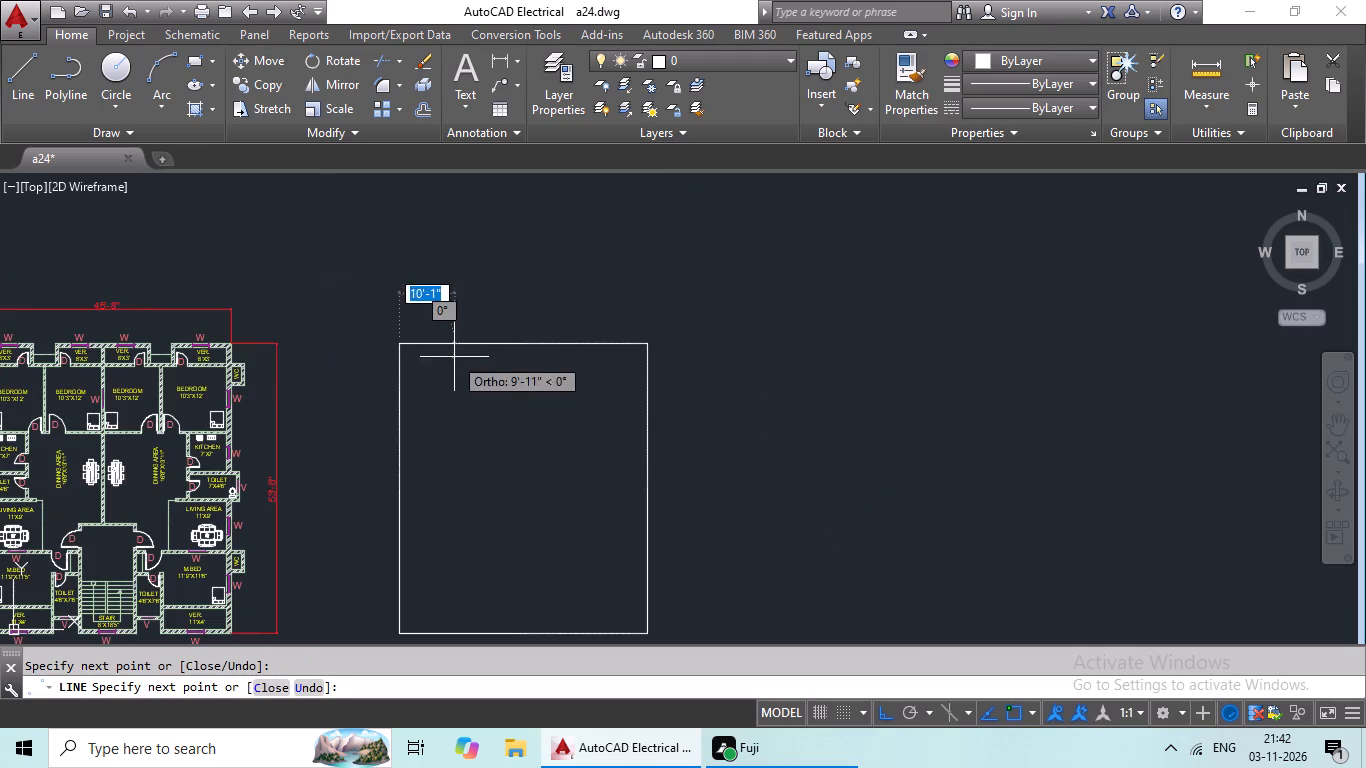
pyautogui.press('Escape')
pyautogui.moveTo(475, 369); pyautogui.dragTo(539, 322, button='middle')
pyautogui.moveTo(535, 329); pyautogui.dragTo(556, 313, button='middle')
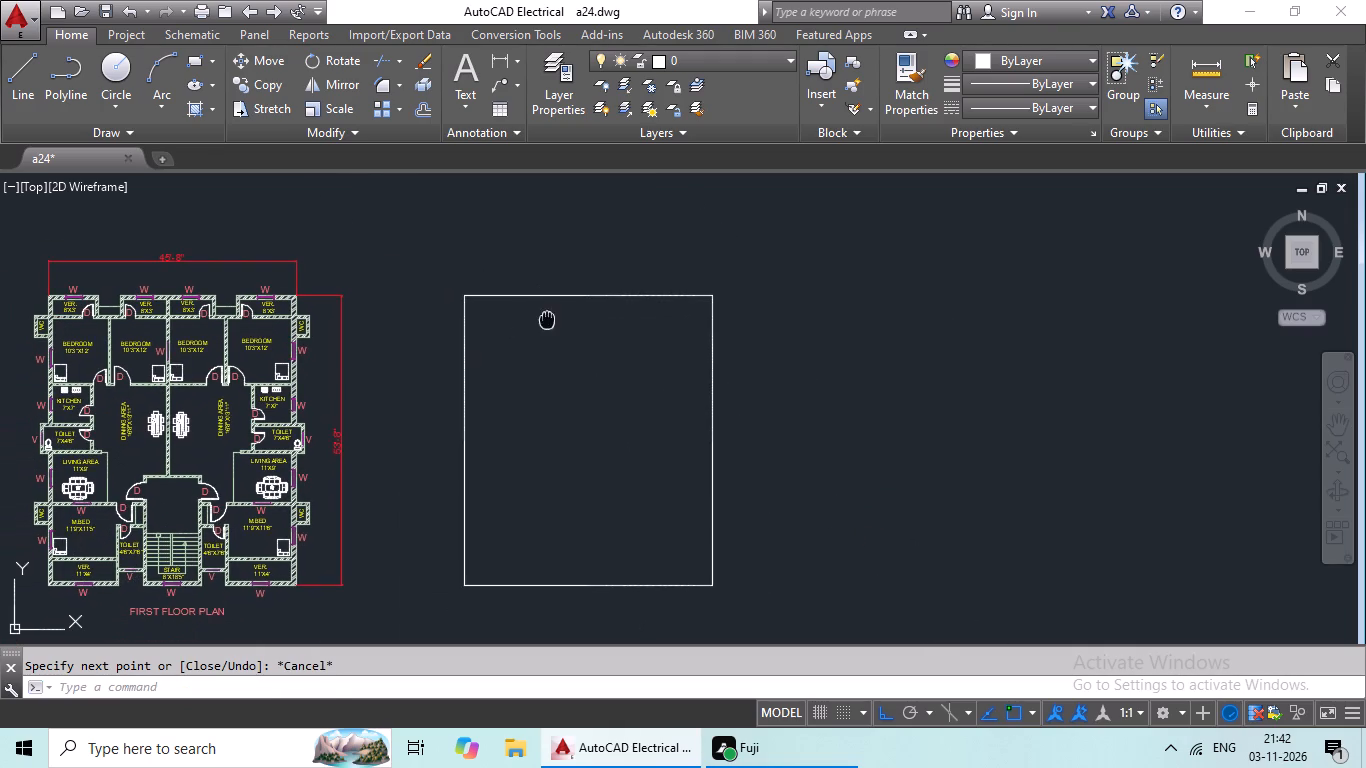
pyautogui.moveTo(556, 313); pyautogui.dragTo(583, 276, button='middle')
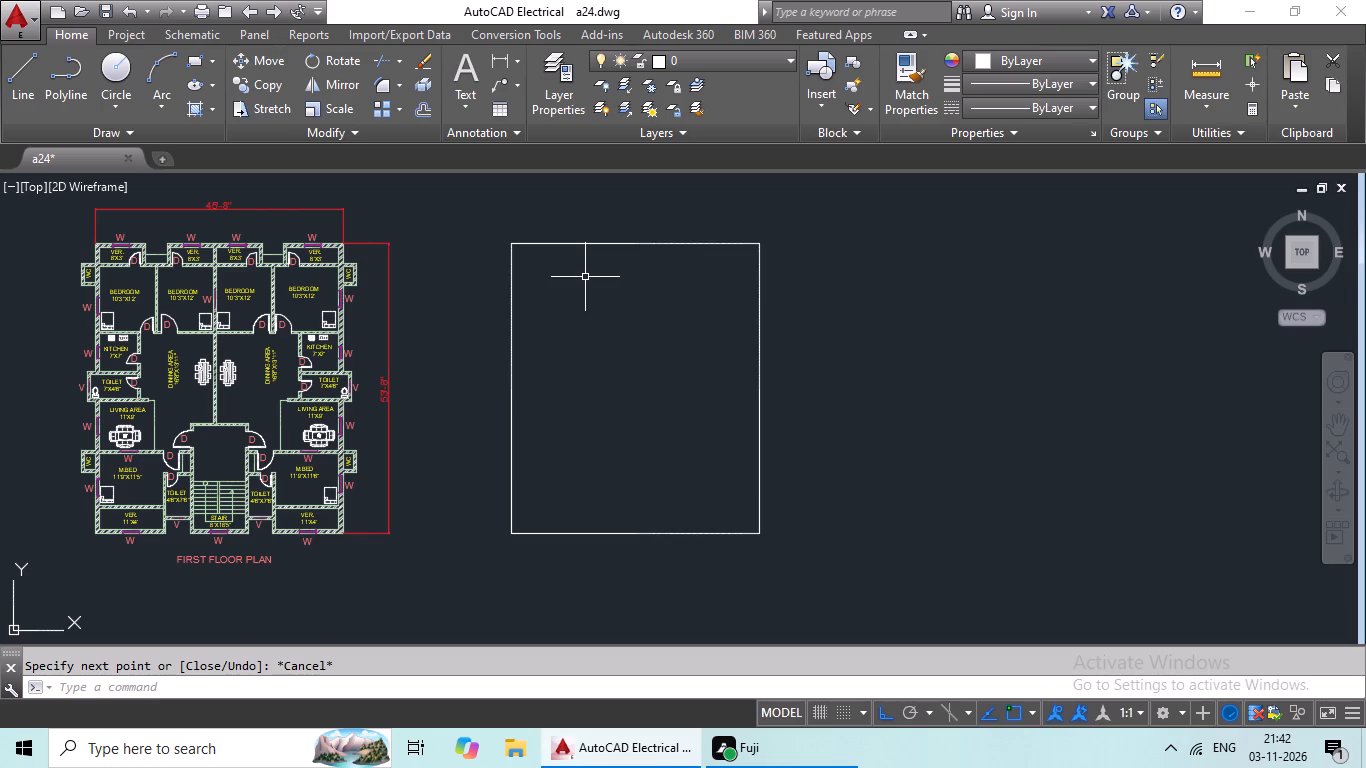
pyautogui.press('Escape')
pyautogui.press('Escape')
pyautogui.press('Escape')
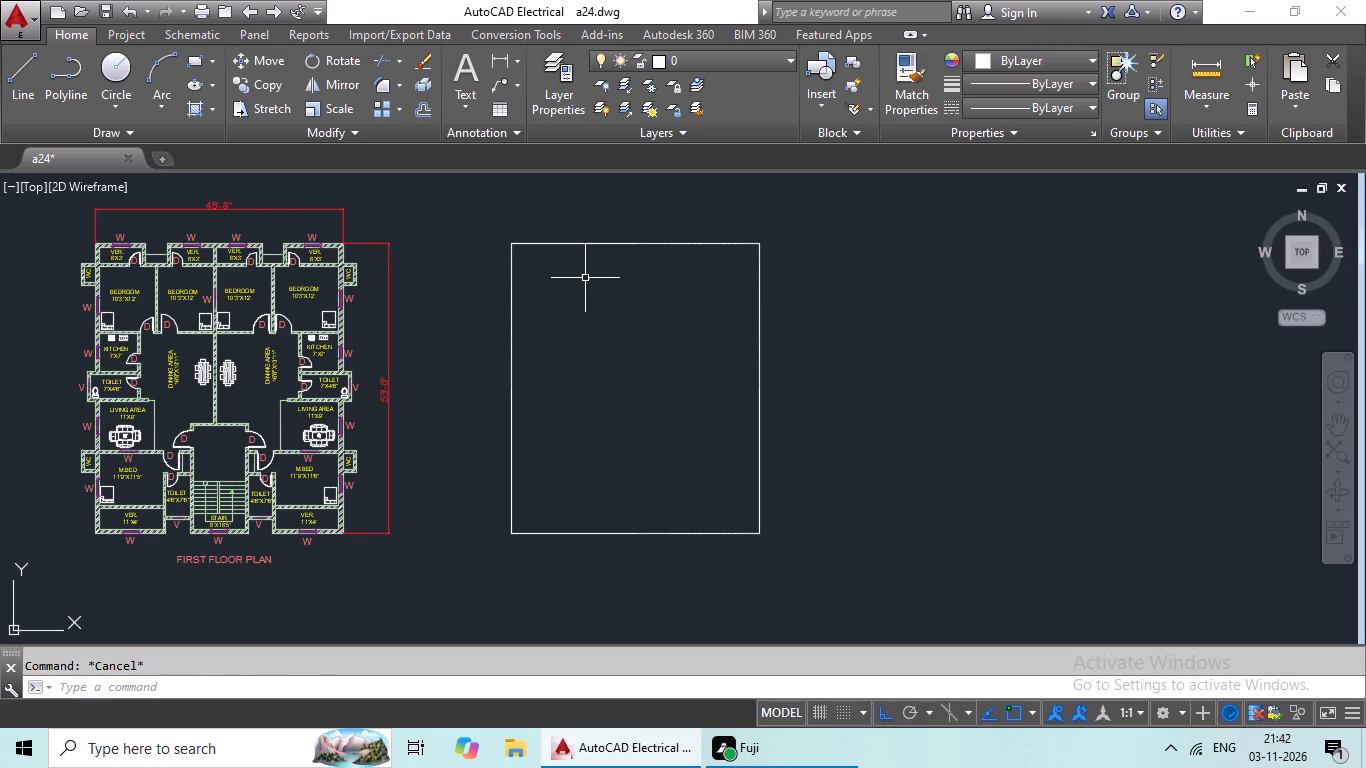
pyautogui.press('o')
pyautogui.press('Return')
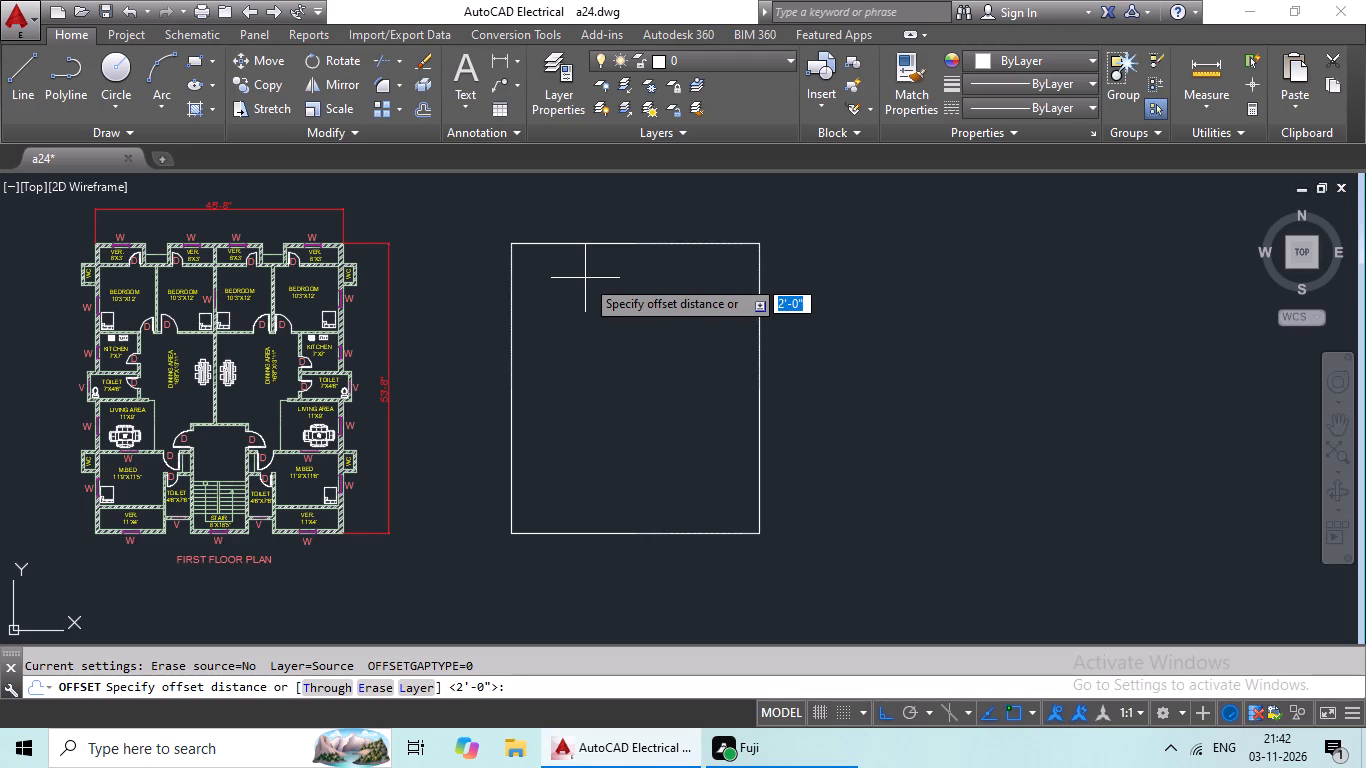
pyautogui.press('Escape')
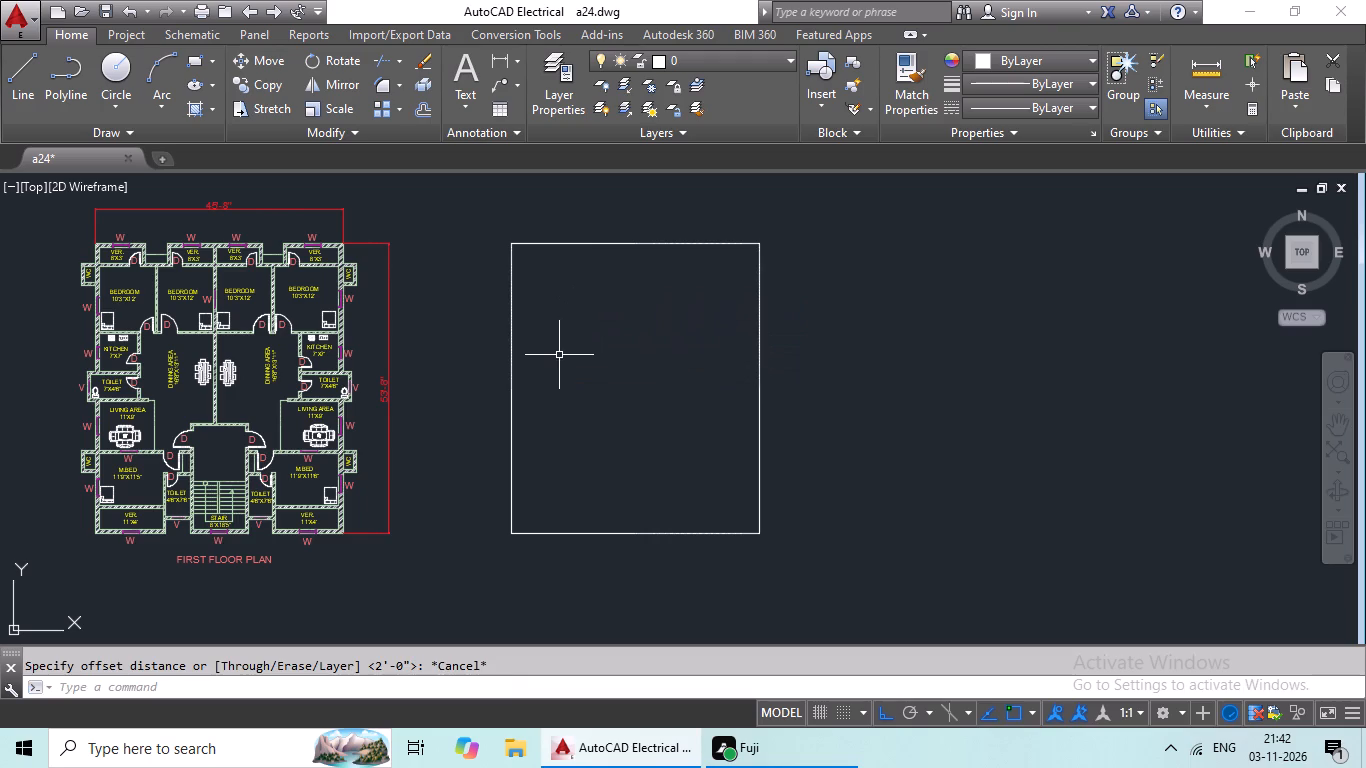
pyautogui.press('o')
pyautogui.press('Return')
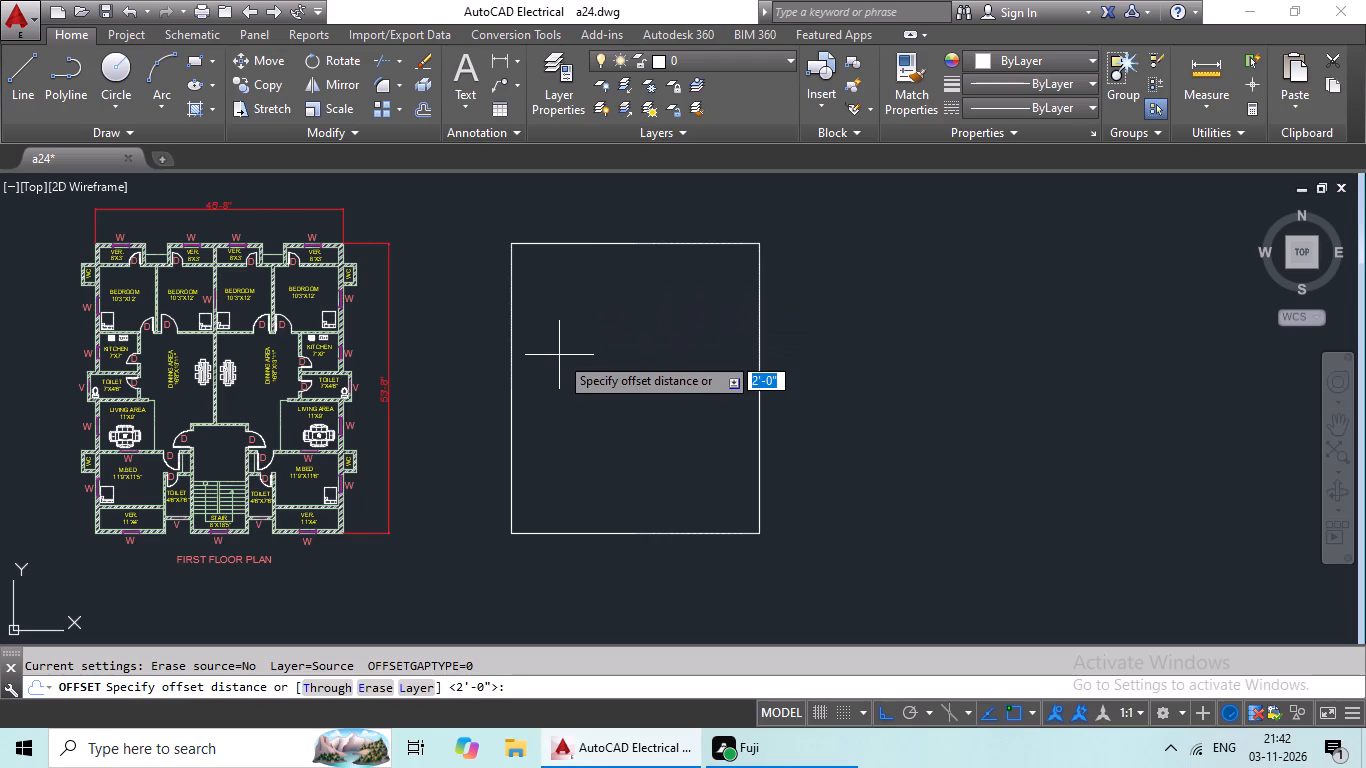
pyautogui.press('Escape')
# Offset all four edges of the new rectangle 9" inward to form the outer wall thickness.
pyautogui.press('o')
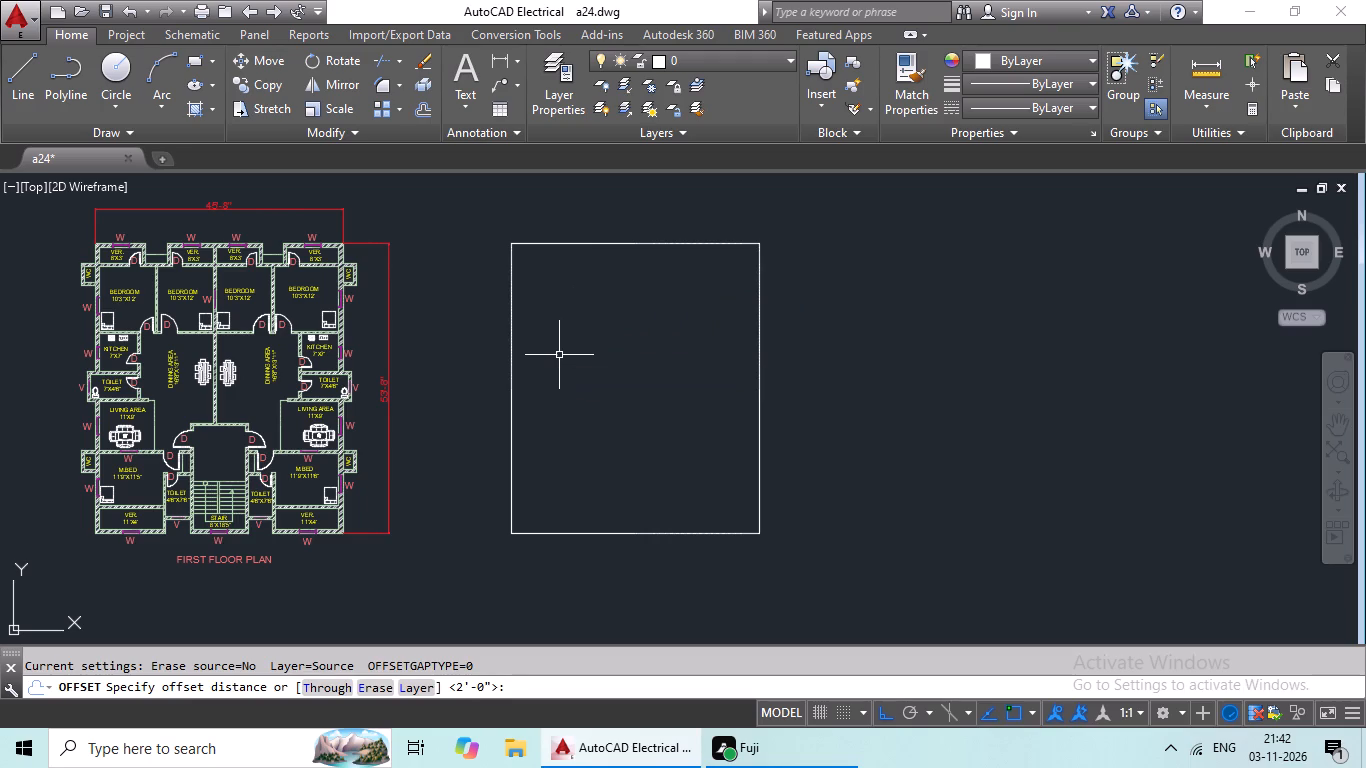
pyautogui.press('Return')
pyautogui.write('9"')
pyautogui.press('Return')
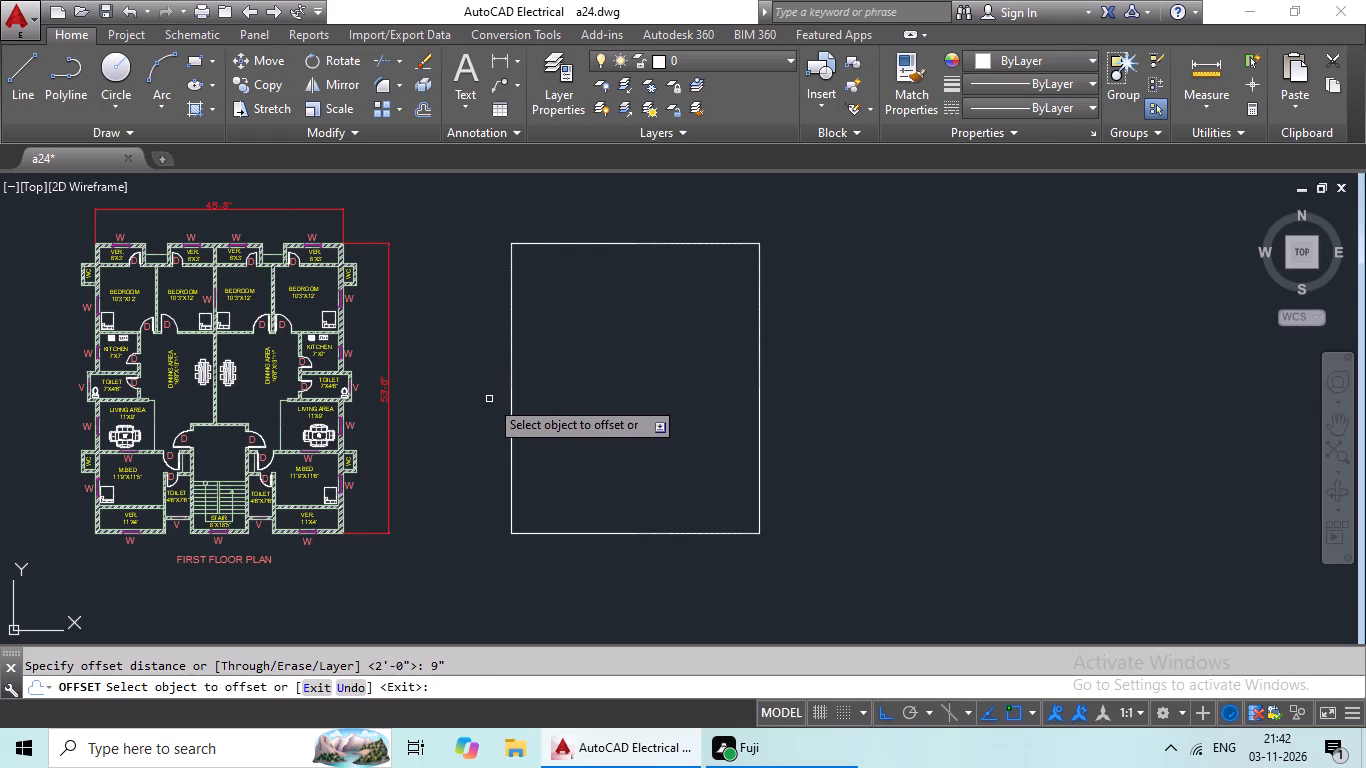
pyautogui.click(511, 396)
pyautogui.click(561, 382)
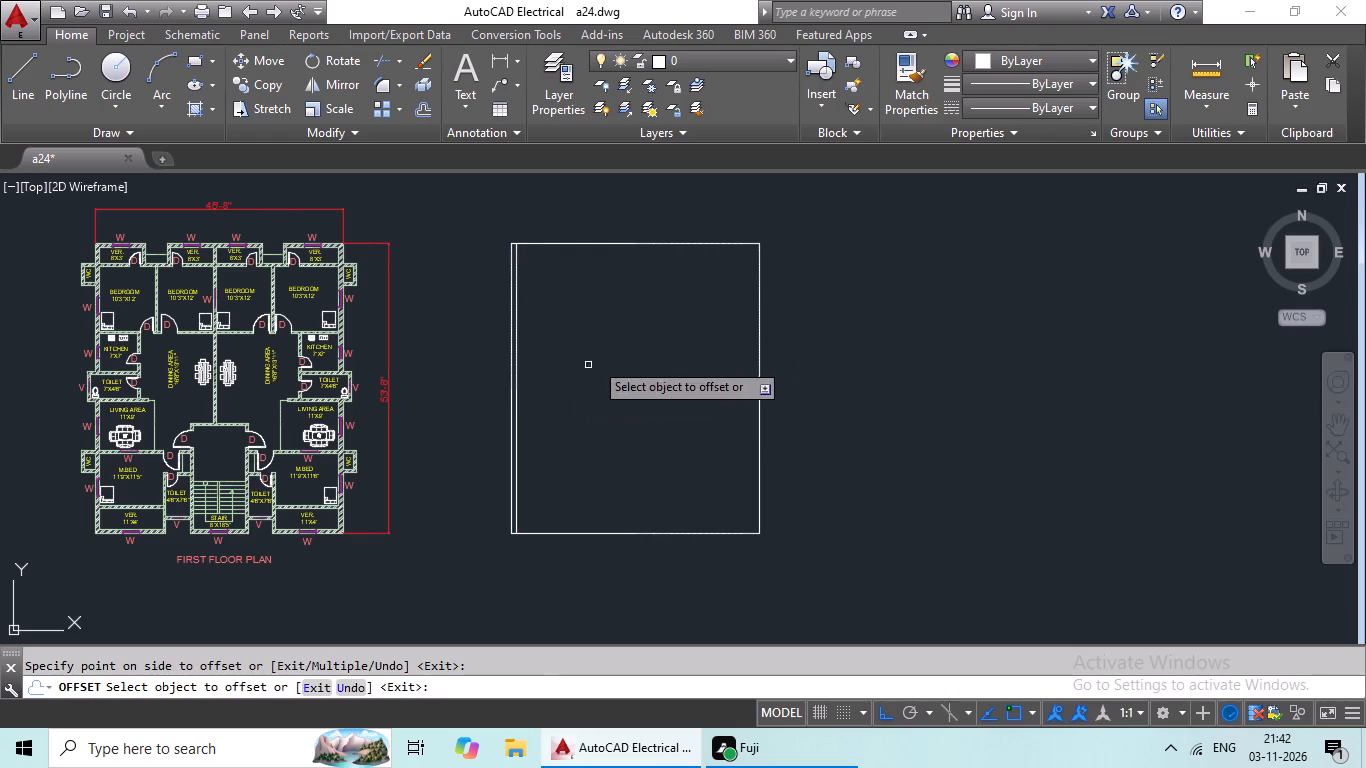
pyautogui.click(677, 245)
pyautogui.click(673, 296)
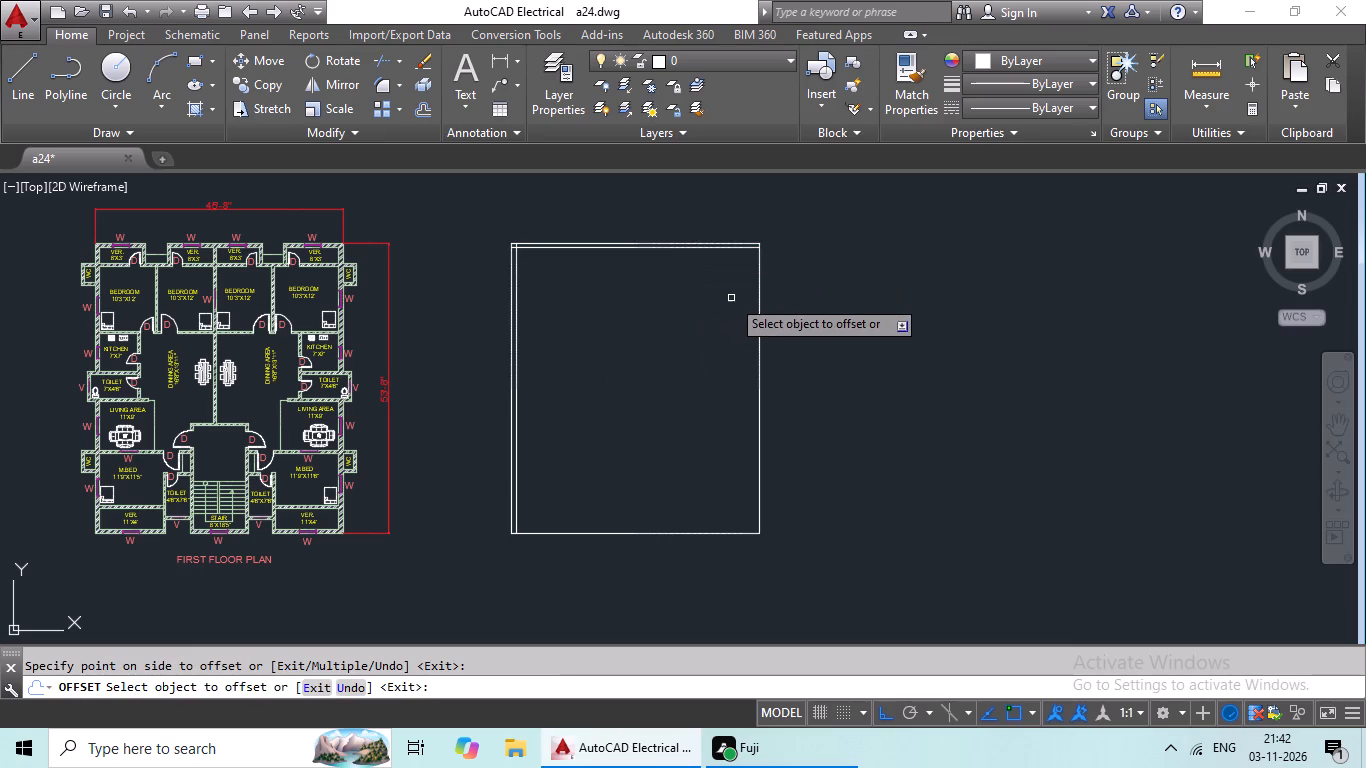
pyautogui.click(760, 302)
pyautogui.click(717, 324)
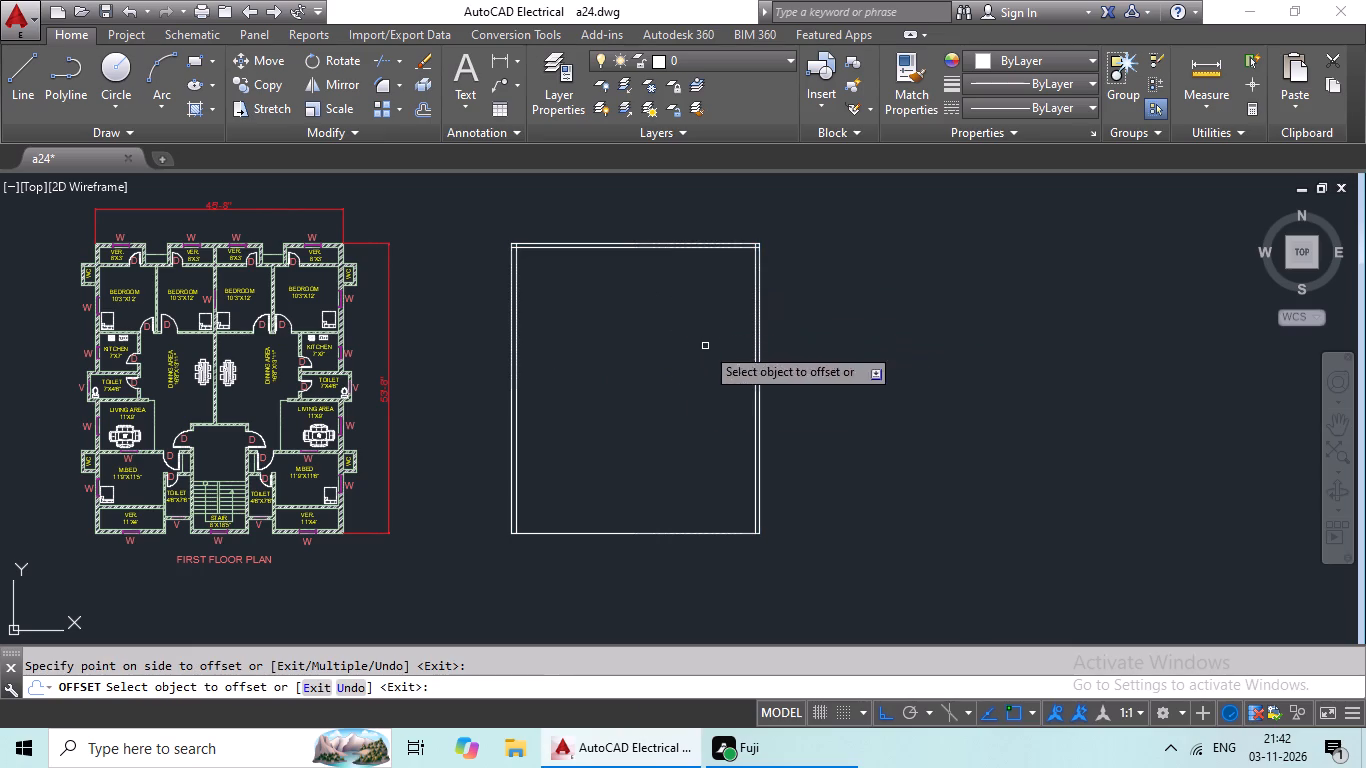
pyautogui.click(573, 534)
pyautogui.click(596, 476)
pyautogui.moveTo(646, 429); pyautogui.dragTo(514, 464, button='middle')
pyautogui.moveTo(524, 435); pyautogui.dragTo(520, 446, button='middle')
pyautogui.middleClick(641, 436)
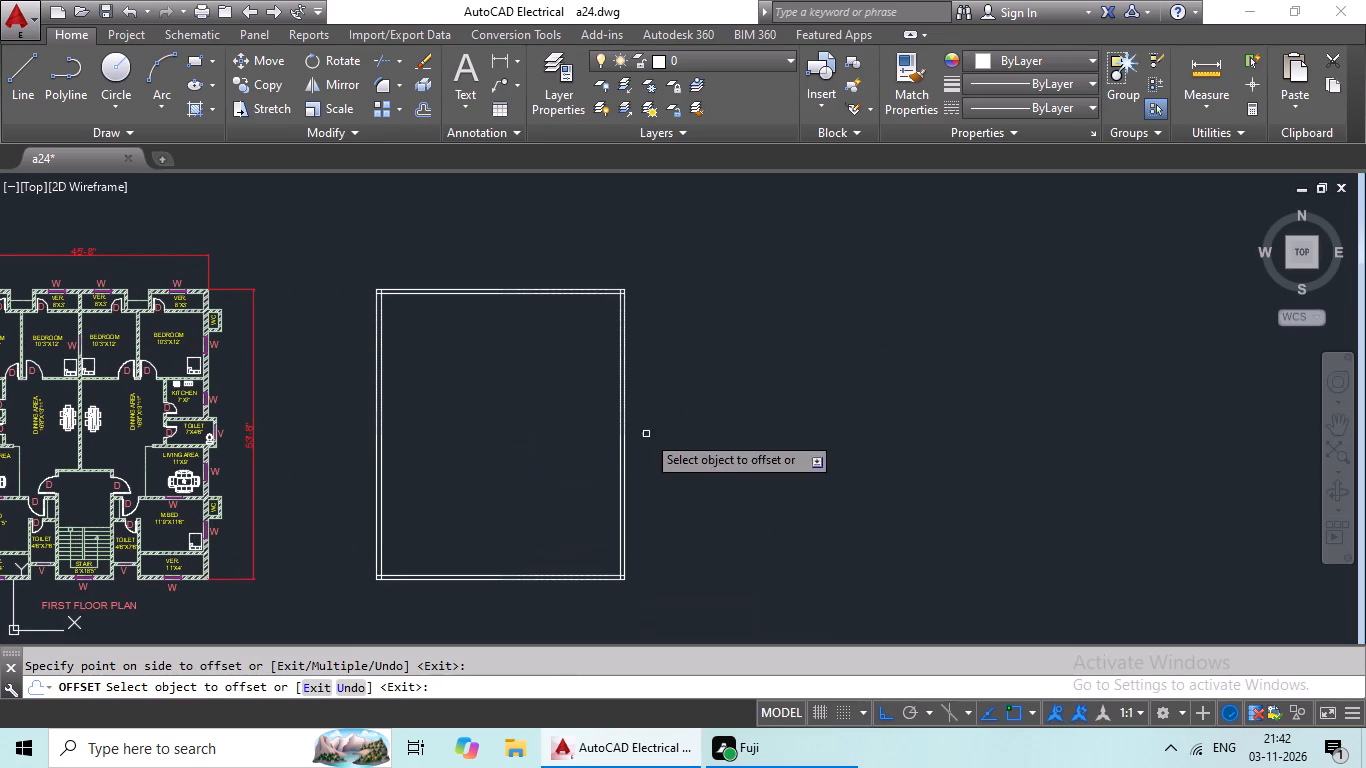
pyautogui.moveTo(505, 437); pyautogui.dragTo(628, 443, button='middle')
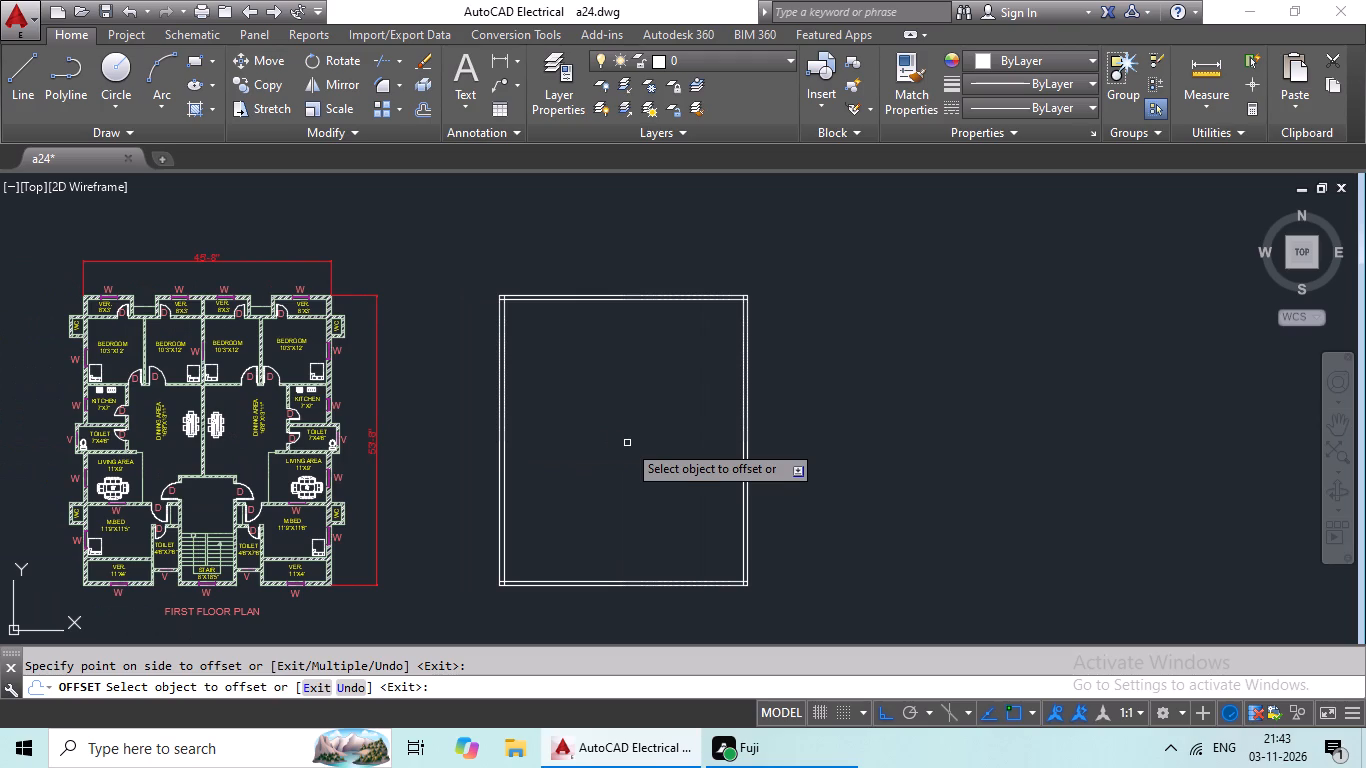
pyautogui.moveTo(622, 442); pyautogui.dragTo(636, 432, button='middle')
pyautogui.press('Escape')
pyautogui.moveTo(631, 432); pyautogui.dragTo(696, 426, button='middle')
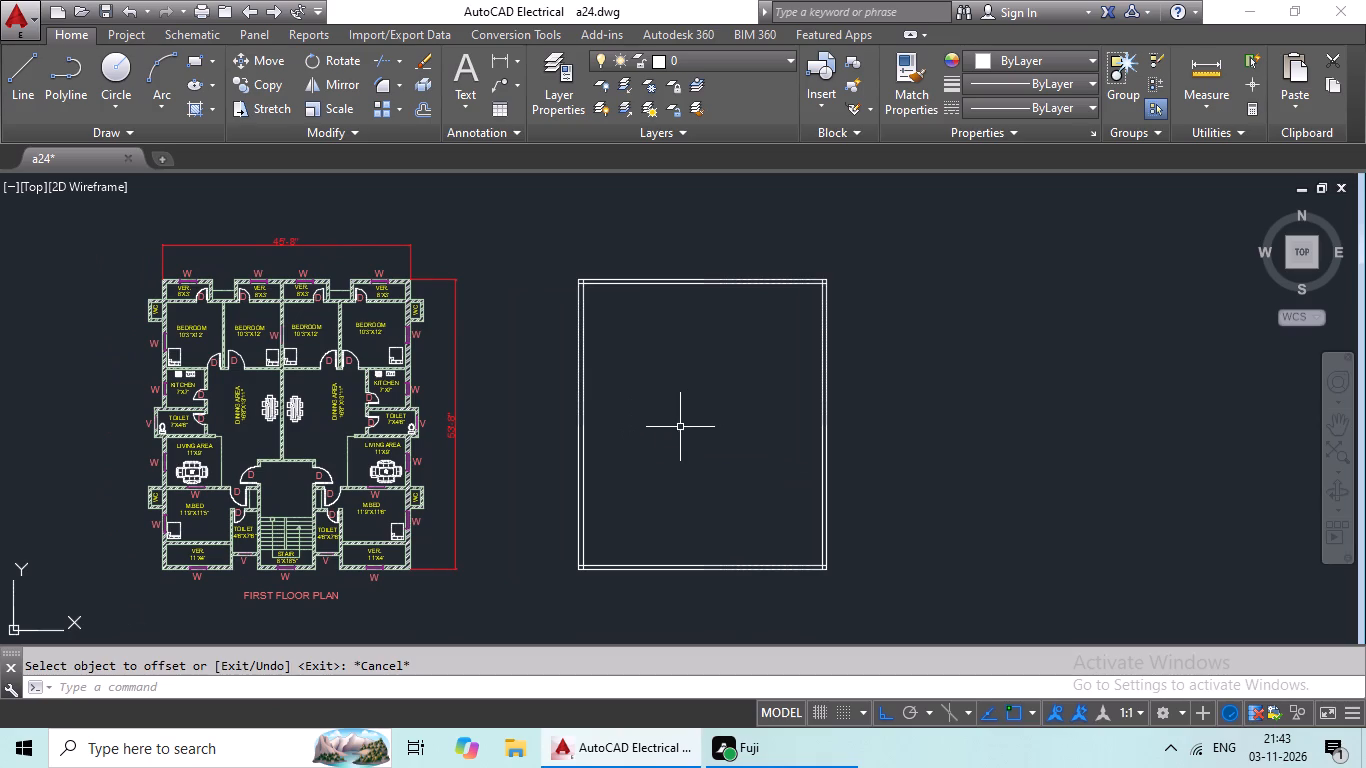
pyautogui.press('Escape')
pyautogui.press('Escape')
pyautogui.press('Escape')
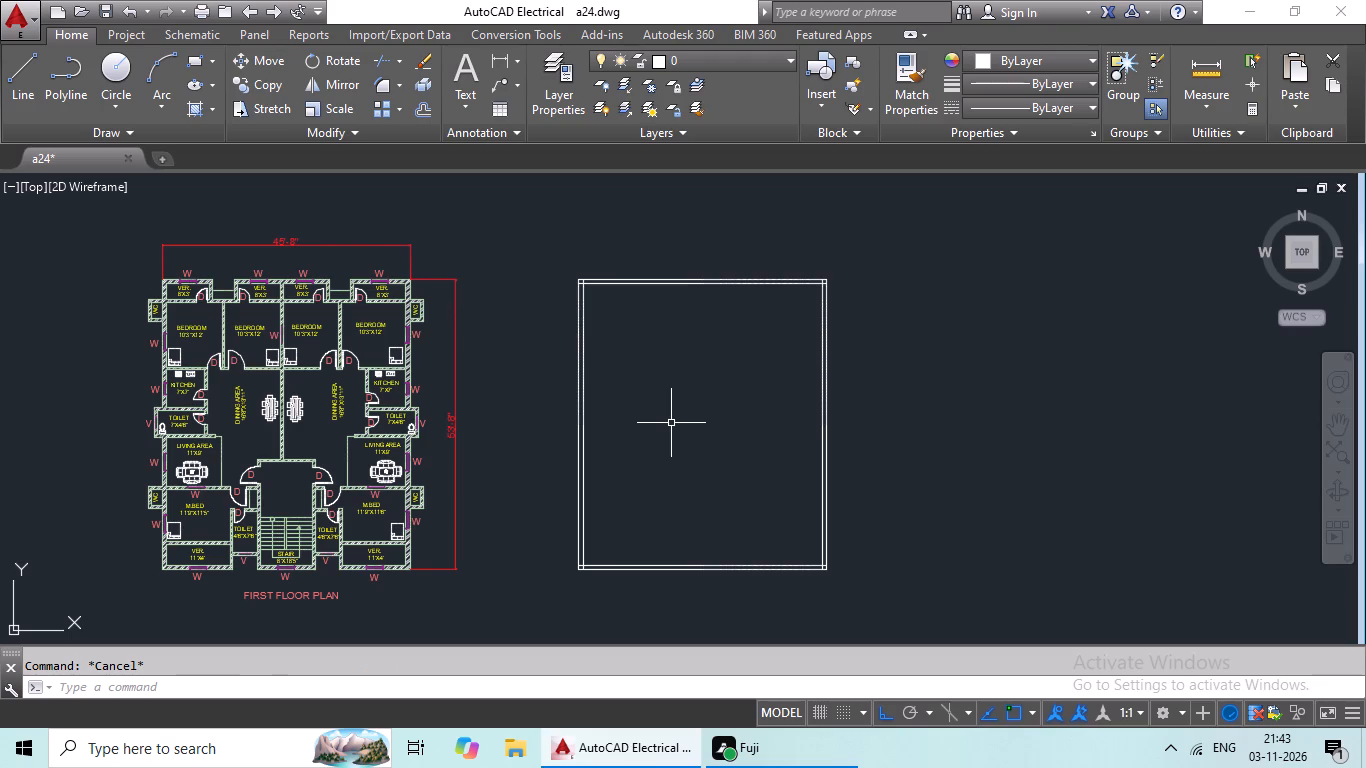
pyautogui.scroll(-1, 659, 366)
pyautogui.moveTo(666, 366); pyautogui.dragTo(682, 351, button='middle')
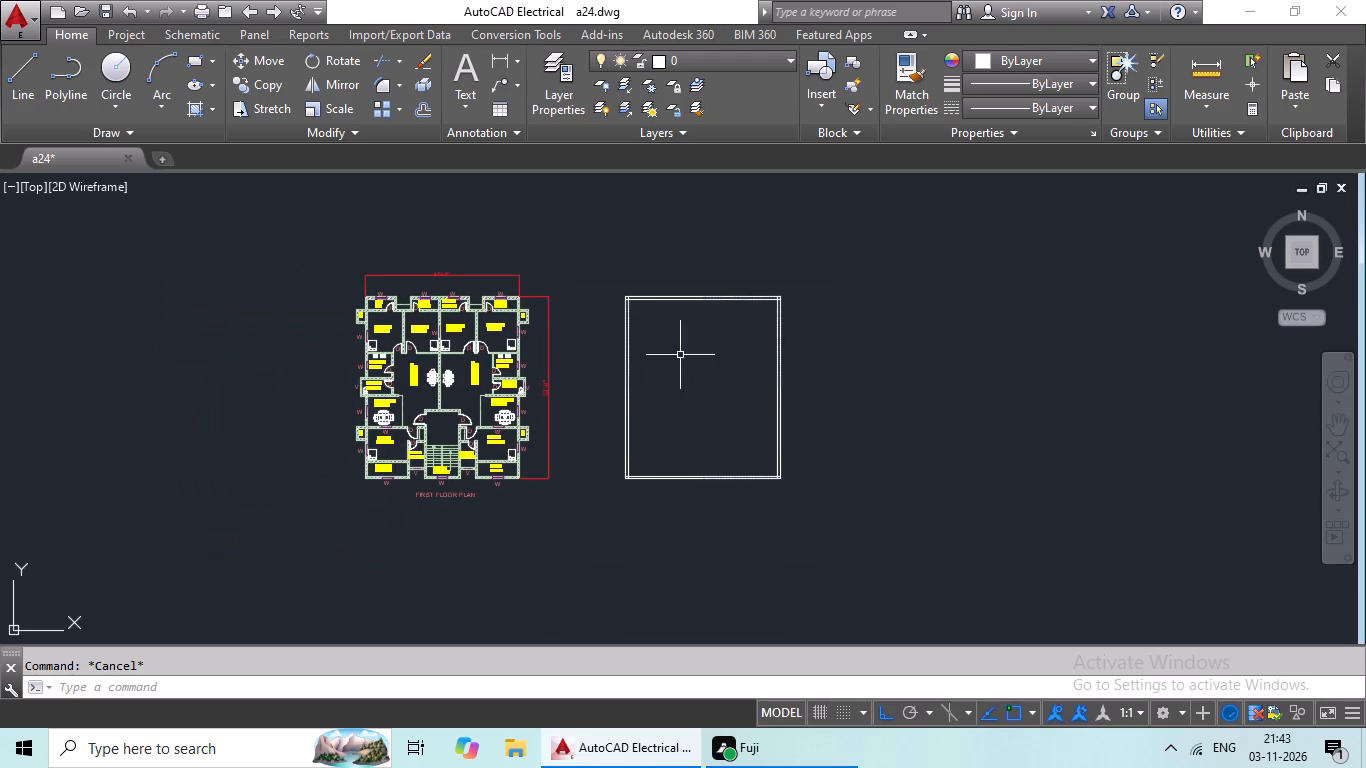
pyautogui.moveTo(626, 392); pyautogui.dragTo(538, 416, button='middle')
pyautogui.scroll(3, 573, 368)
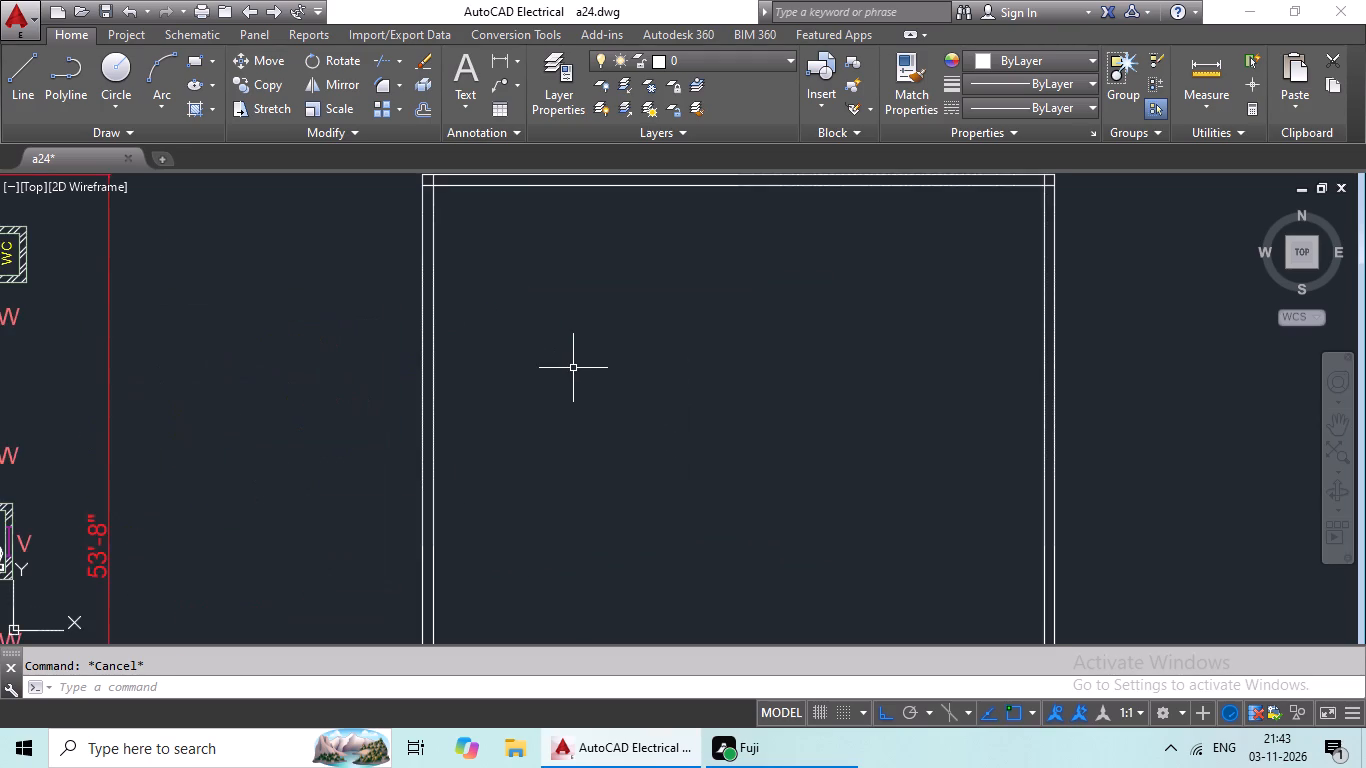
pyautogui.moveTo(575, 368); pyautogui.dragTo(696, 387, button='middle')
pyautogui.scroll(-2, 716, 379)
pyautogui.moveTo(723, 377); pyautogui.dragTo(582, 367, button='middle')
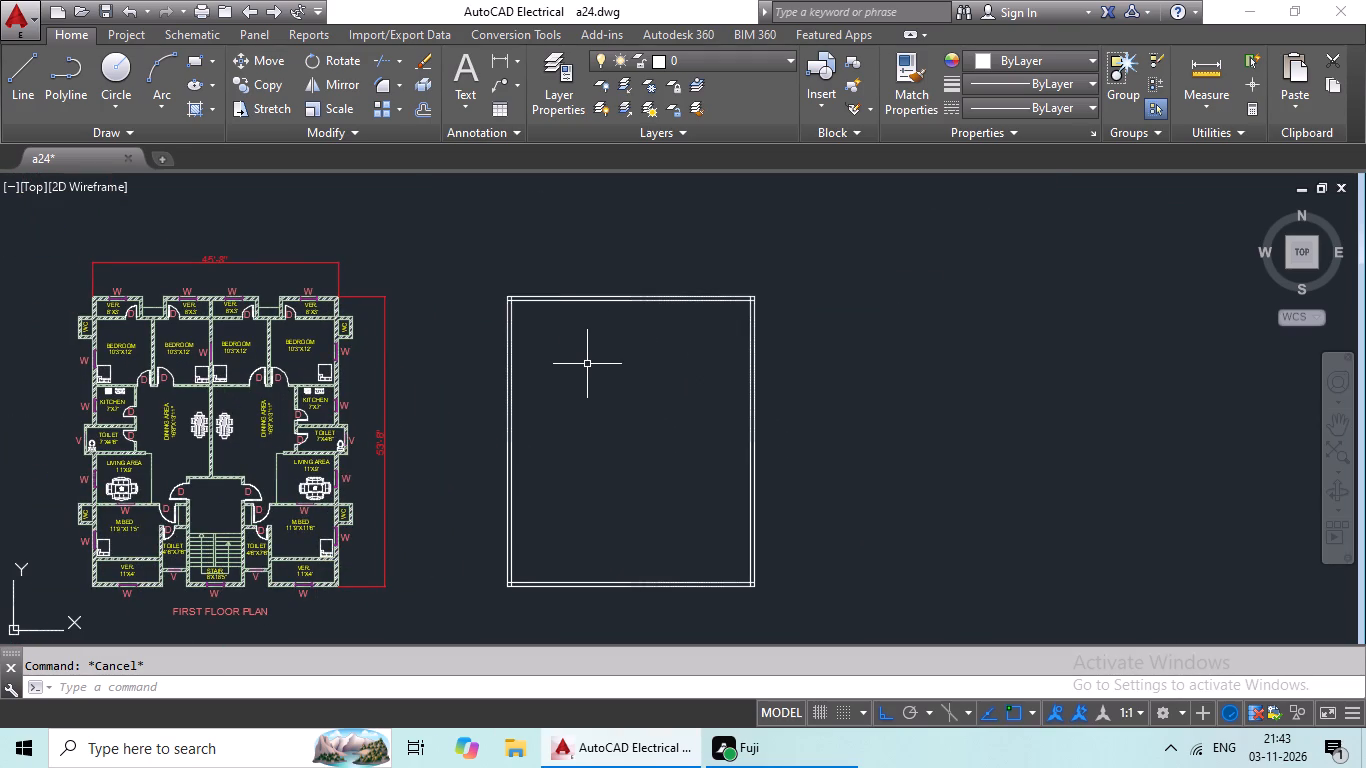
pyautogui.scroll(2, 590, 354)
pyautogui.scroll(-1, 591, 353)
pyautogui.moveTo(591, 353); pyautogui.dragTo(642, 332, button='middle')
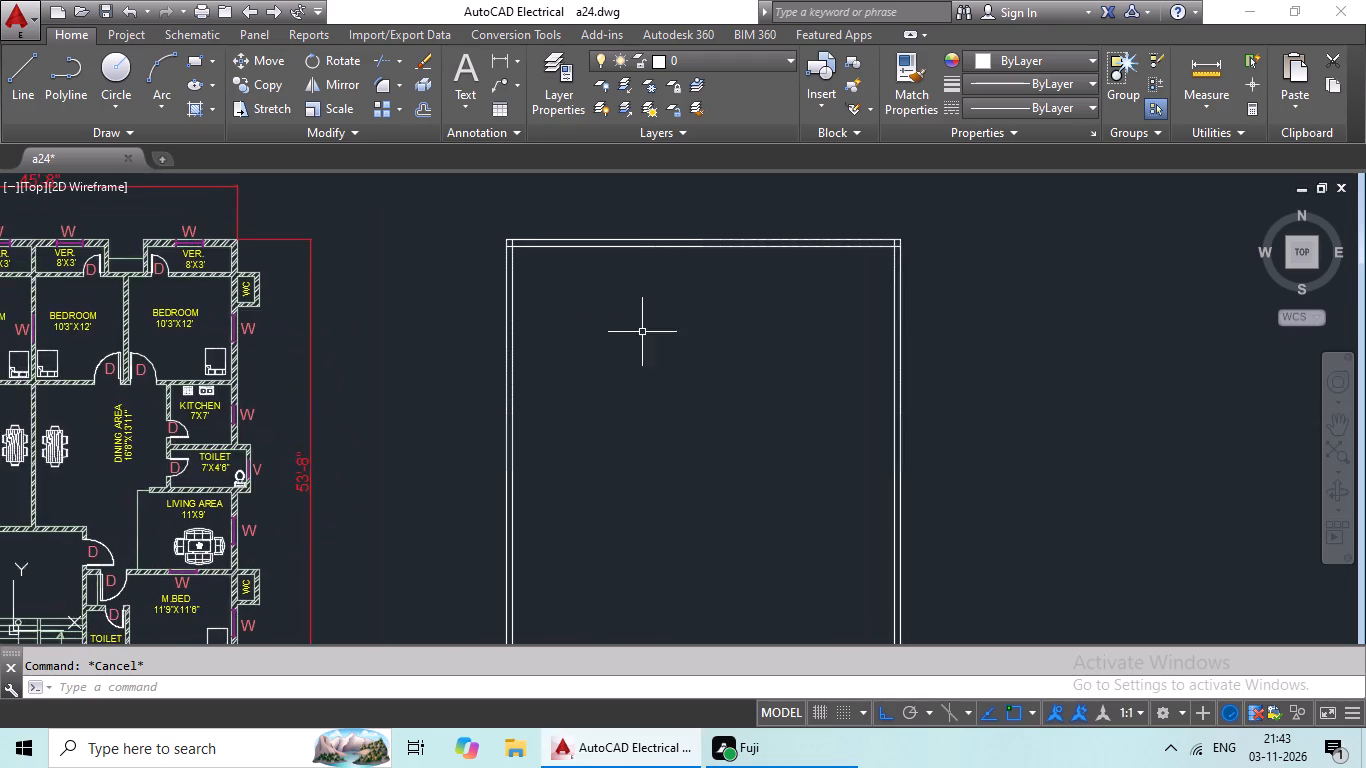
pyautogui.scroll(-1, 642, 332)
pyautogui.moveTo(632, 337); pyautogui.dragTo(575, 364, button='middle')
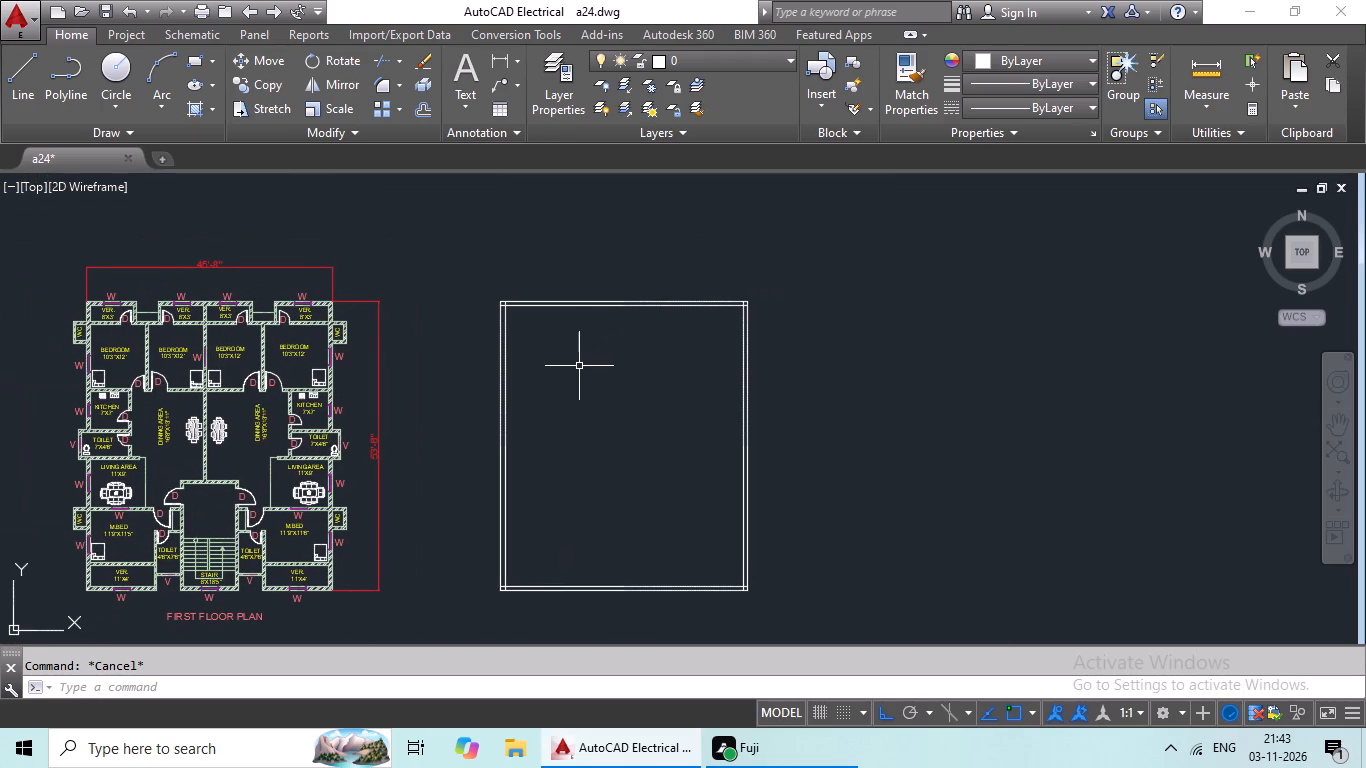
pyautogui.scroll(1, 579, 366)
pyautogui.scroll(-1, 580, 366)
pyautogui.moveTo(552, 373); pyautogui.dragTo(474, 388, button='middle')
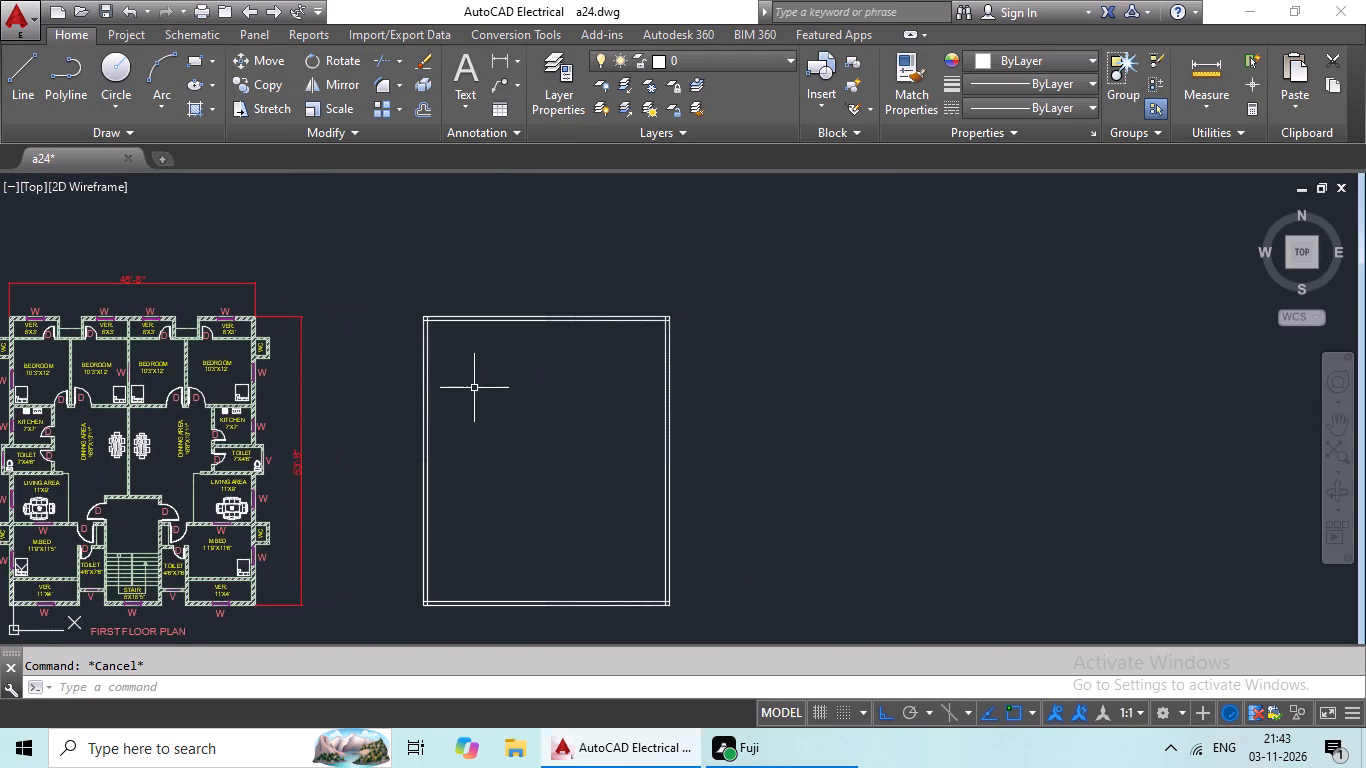
# Offset the inner face of the new outline's left wall 12' to the right to start the first vertical partition.
pyautogui.moveTo(501, 380); pyautogui.dragTo(605, 371, button='middle')
pyautogui.press('Escape')
pyautogui.press('Escape')
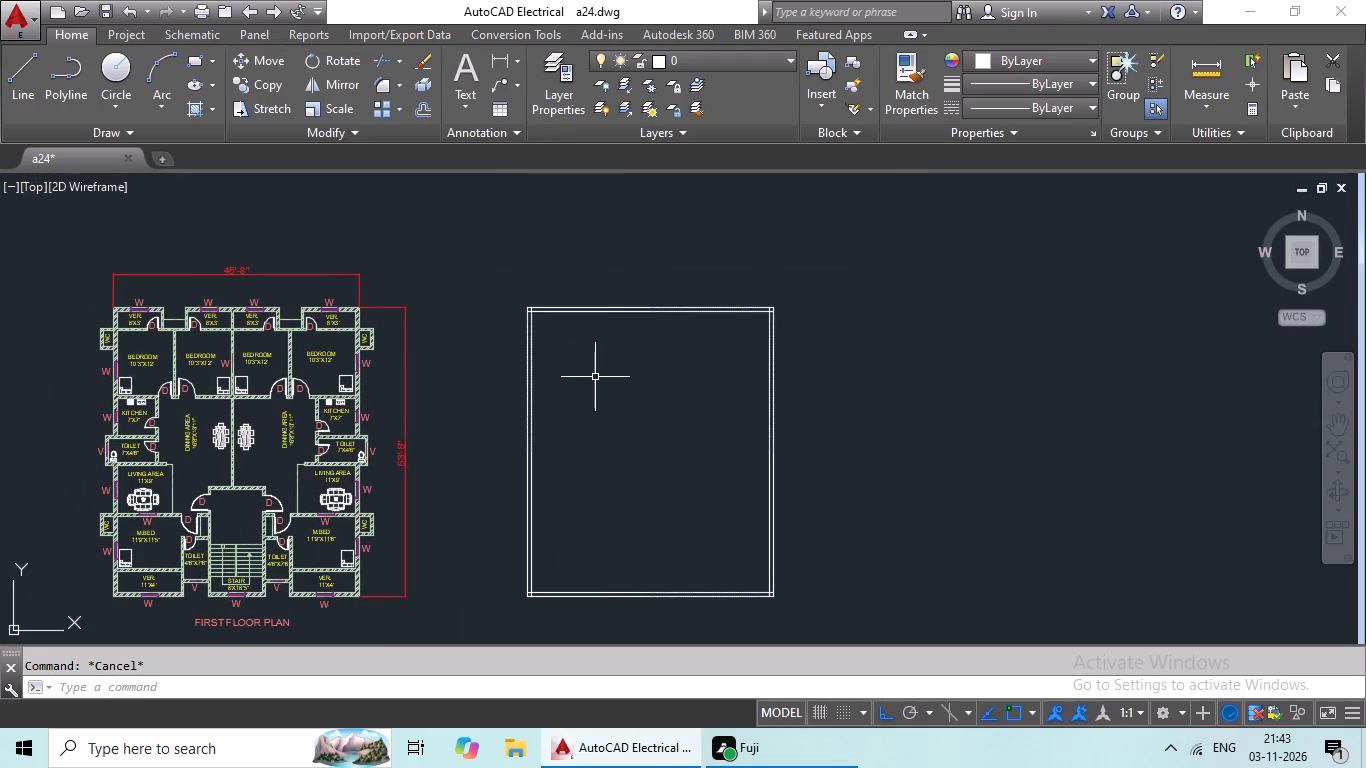
pyautogui.press('Escape')
pyautogui.press('Escape')
pyautogui.press('o')
pyautogui.press('Return')
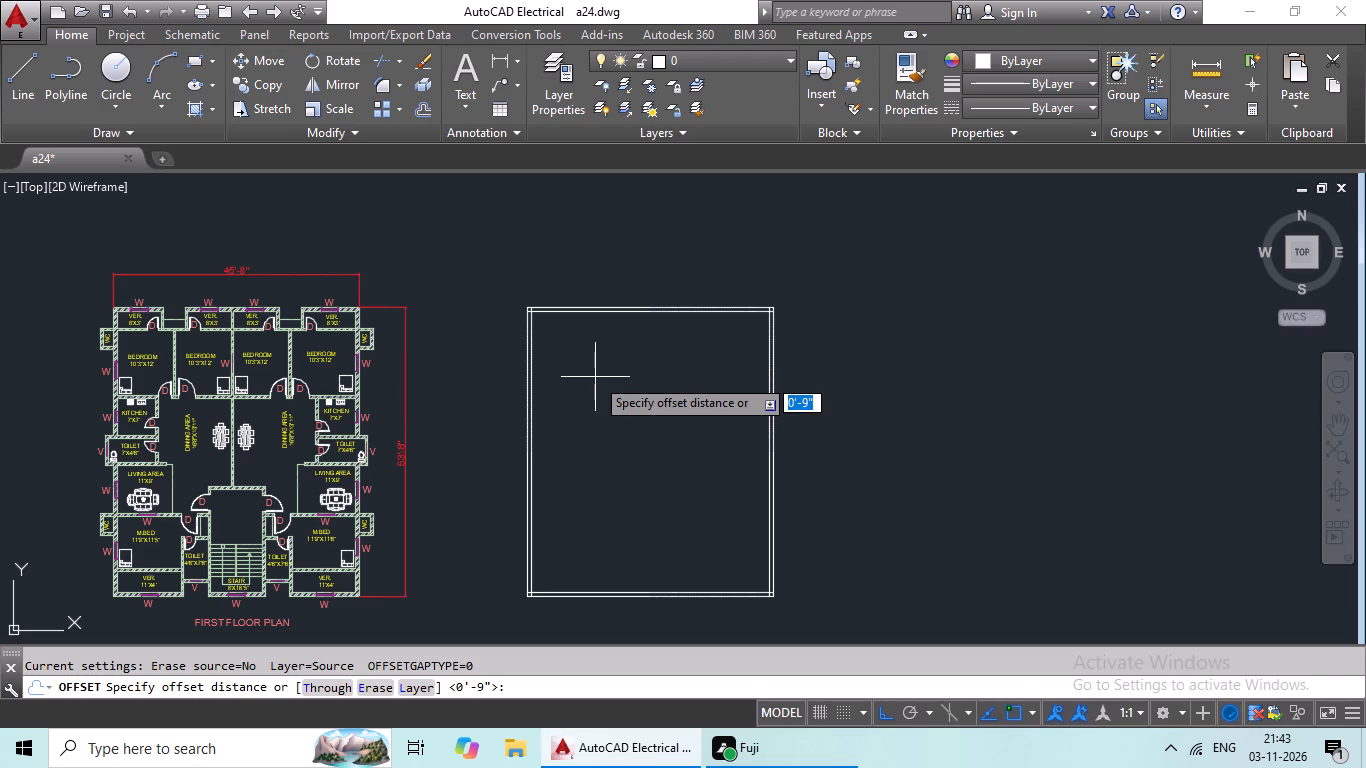
pyautogui.write("12'")
pyautogui.press('Return')
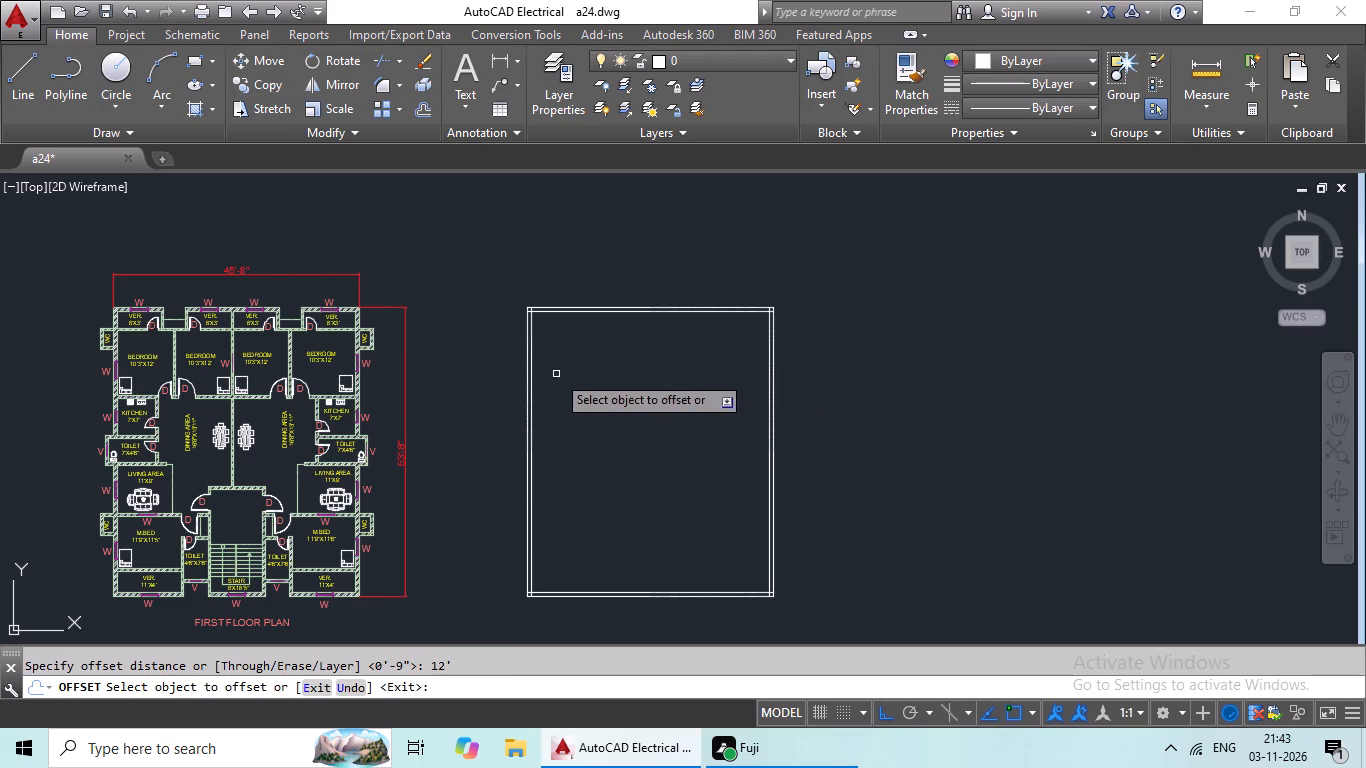
pyautogui.moveTo(532, 409); pyautogui.dragTo(560, 413)
pyautogui.click(613, 410)
pyautogui.press('Escape')
pyautogui.press('Escape')
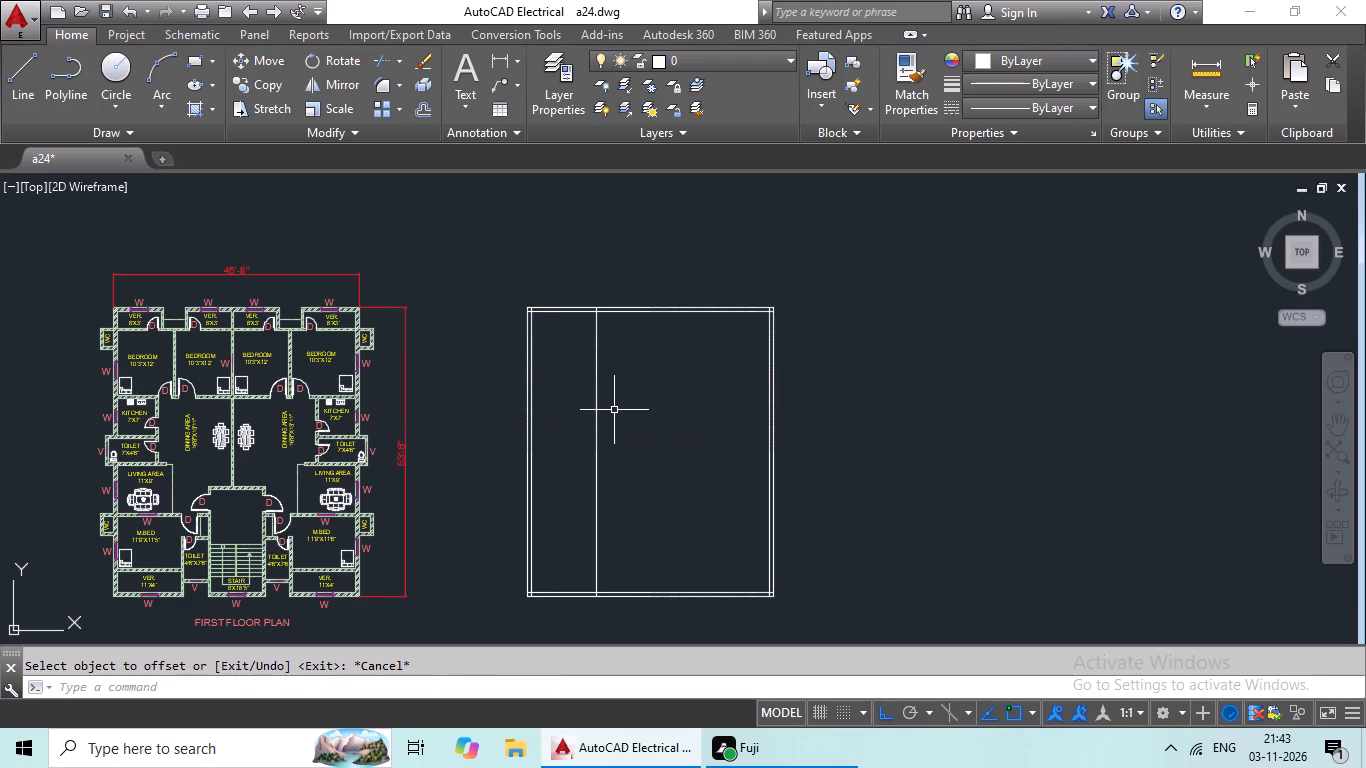
# Offset the first vertical partition line 6" to the right to give that wall its thickness.
pyautogui.press('o')
pyautogui.press('Return')
pyautogui.write('6"')
pyautogui.press('Return')
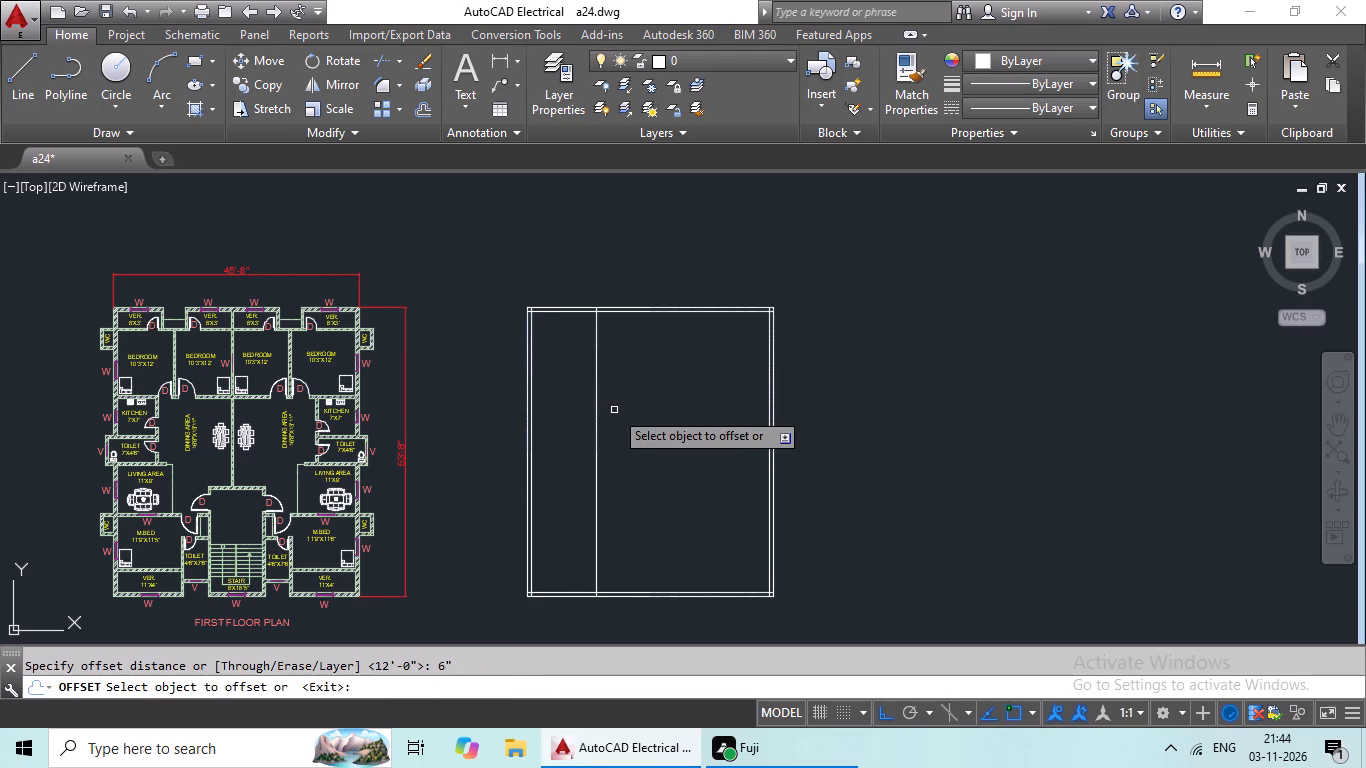
pyautogui.click(596, 443)
pyautogui.click(627, 430)
pyautogui.press('Escape')
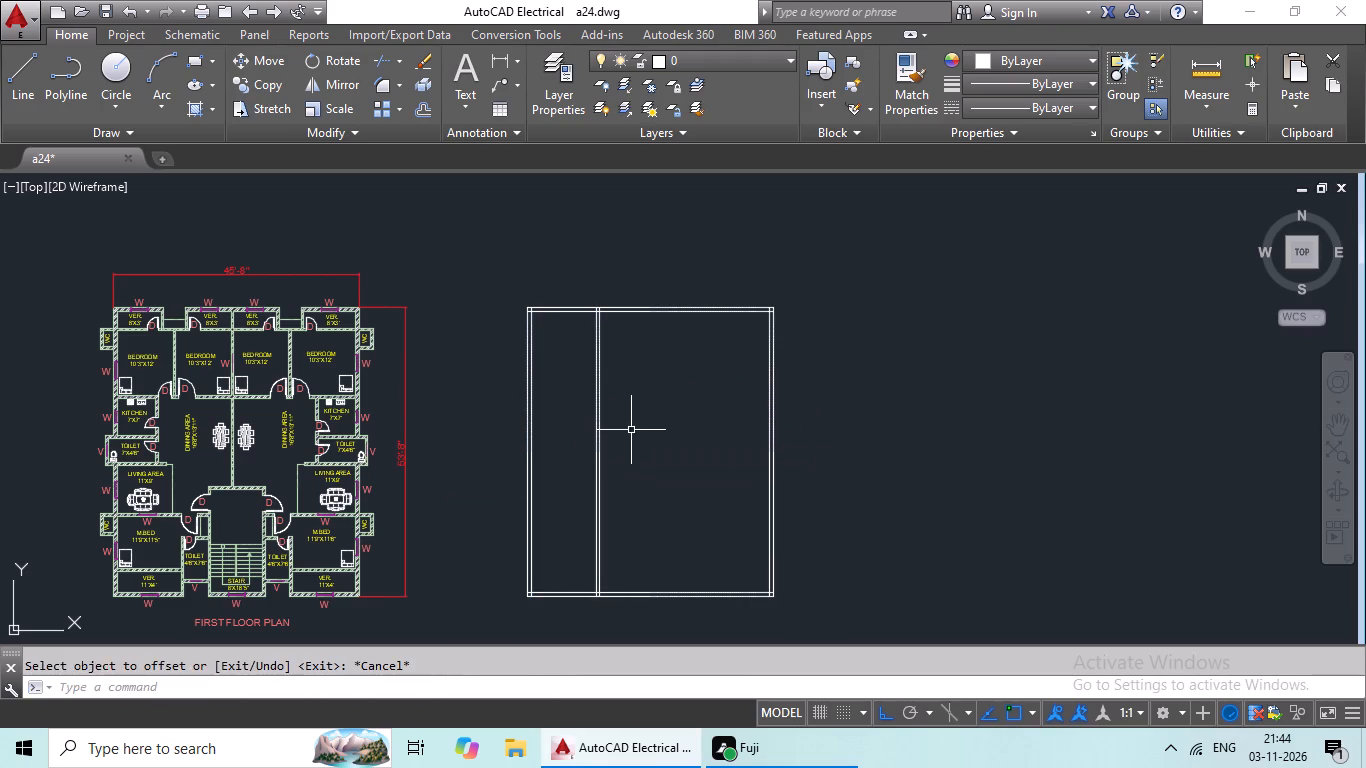
pyautogui.press('Escape')
pyautogui.press('Escape')
pyautogui.press('Escape')
# Offset the right face of the first partition 12' to the right for the second vertical partition.
pyautogui.press('o')
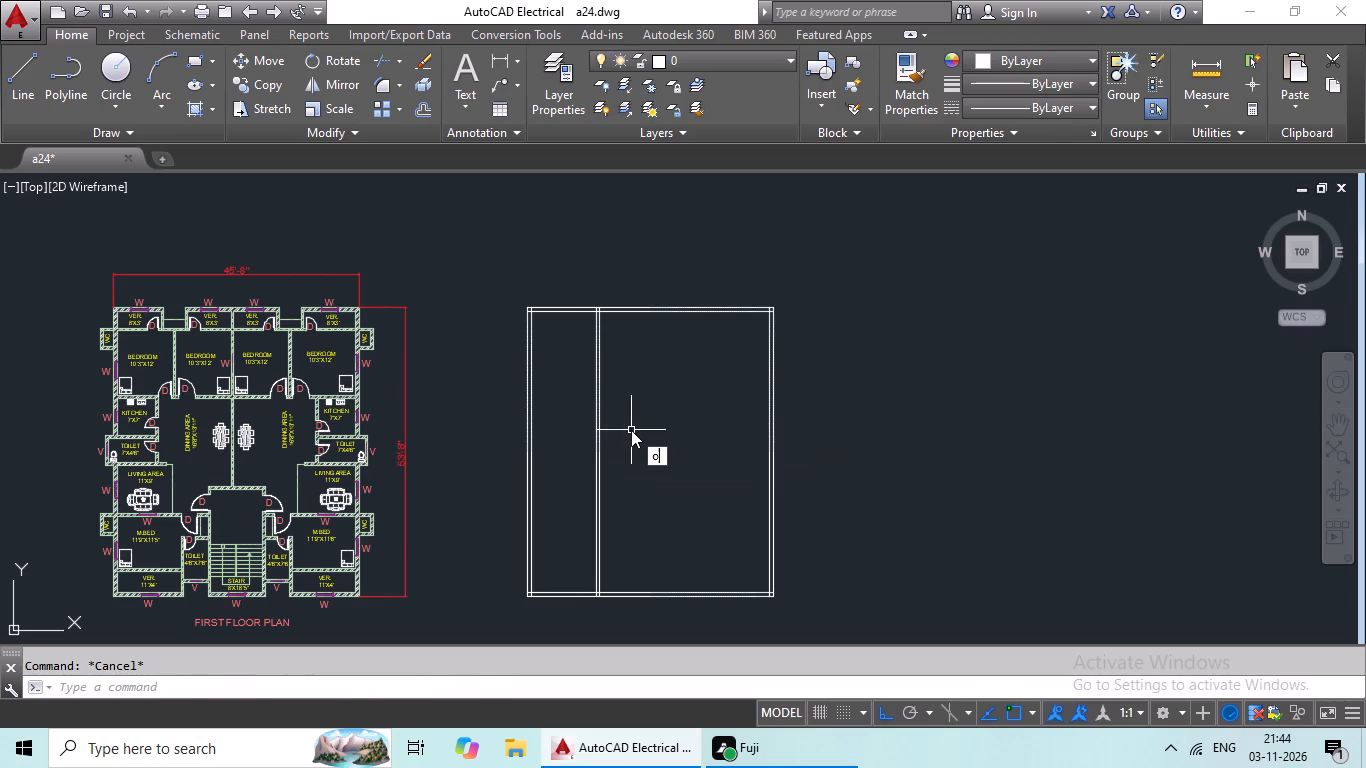
pyautogui.press('Return')
pyautogui.write("12'")
pyautogui.press('Return')
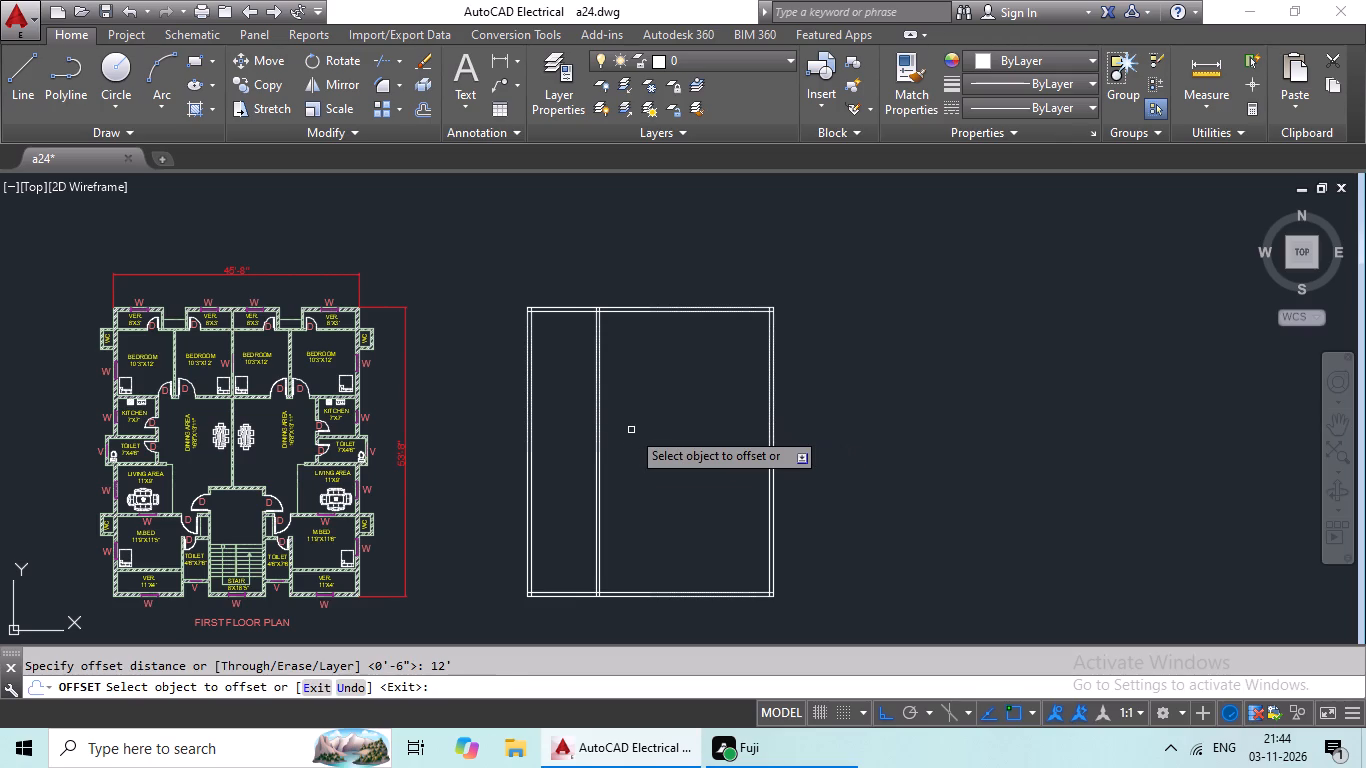
pyautogui.moveTo(599, 466); pyautogui.dragTo(612, 463)
pyautogui.click(656, 449)
pyautogui.press('Escape')
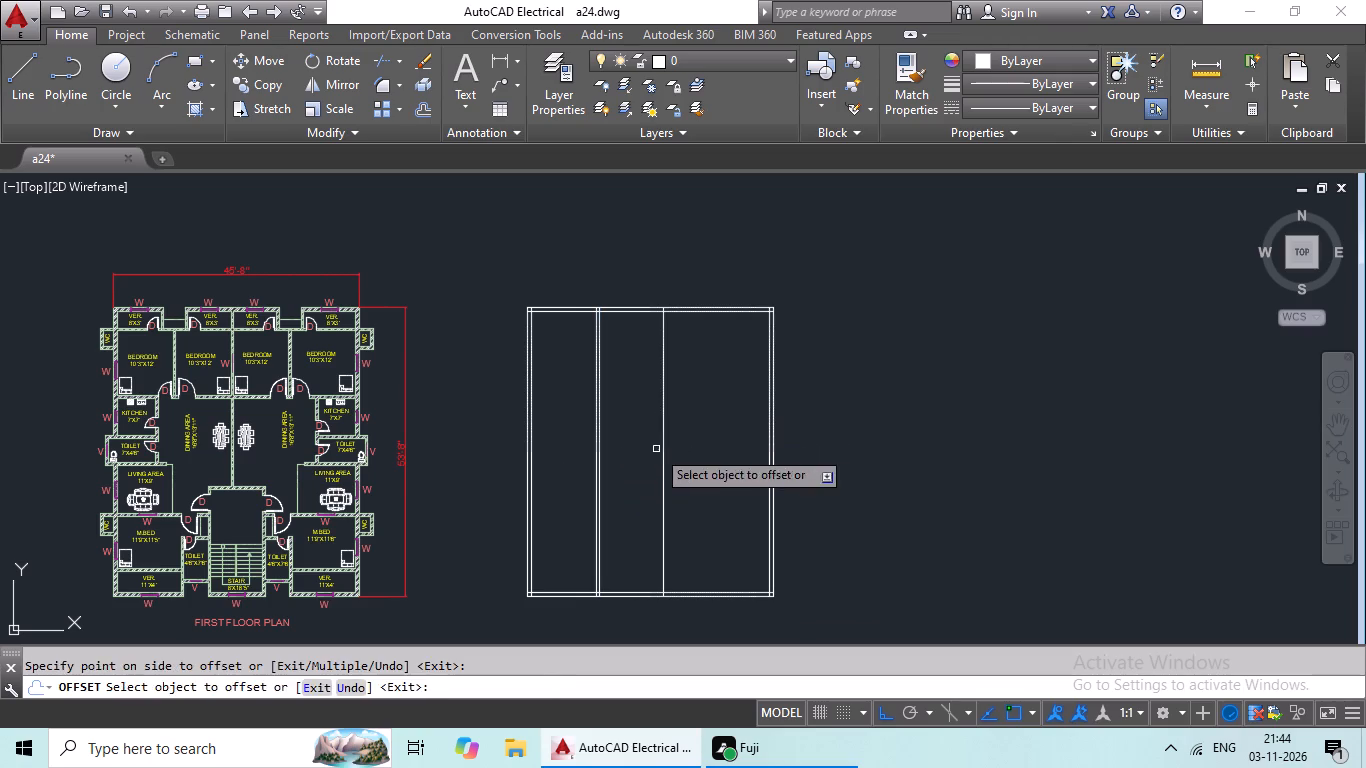
pyautogui.press('Escape')
pyautogui.press('Escape')
# Offset the second vertical partition line 6" to the right as its wall thickness.
pyautogui.press('o')
pyautogui.press('Return')
pyautogui.write('6"')
pyautogui.press('Return')
pyautogui.click(665, 447)
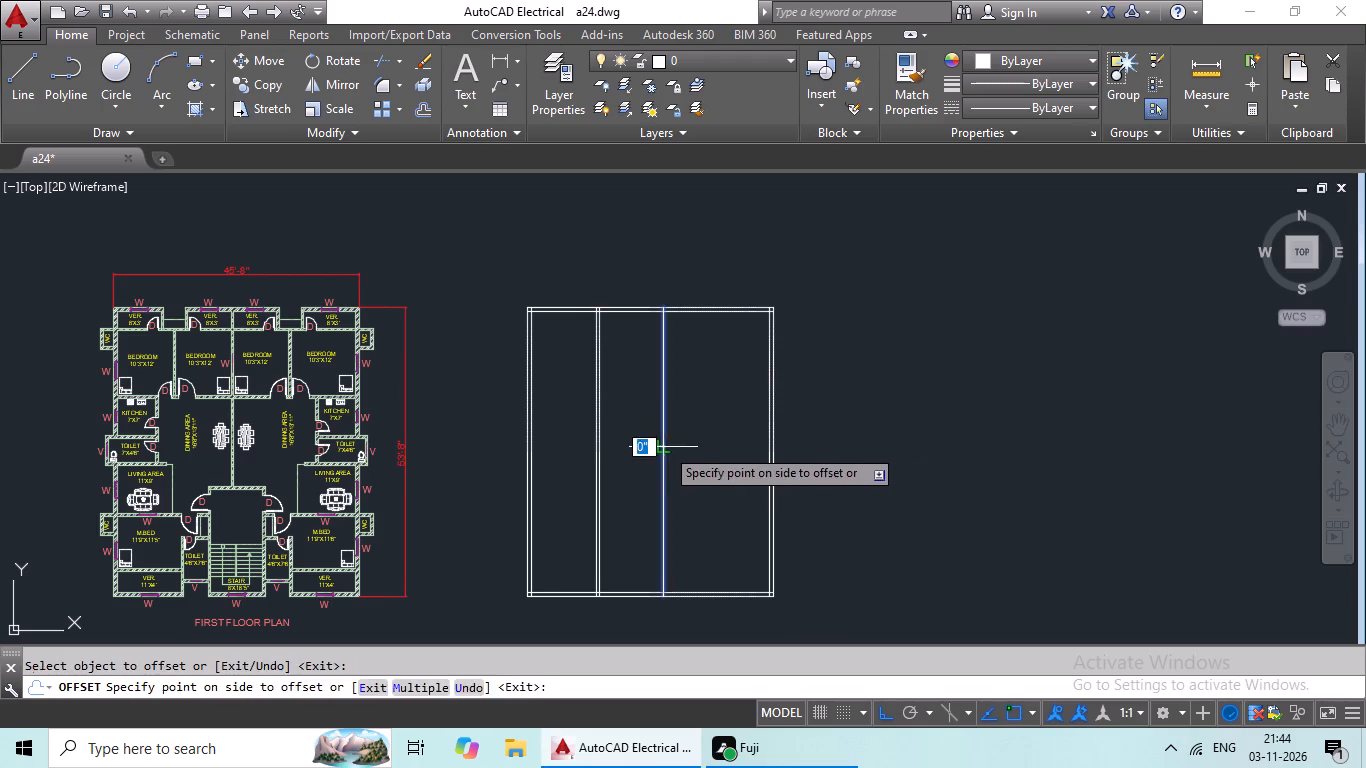
pyautogui.click(706, 422)
pyautogui.scroll(2, 728, 384)
pyautogui.moveTo(727, 383); pyautogui.dragTo(604, 429, button='middle')
pyautogui.press('Escape')
pyautogui.press('Escape')
pyautogui.press('Escape')
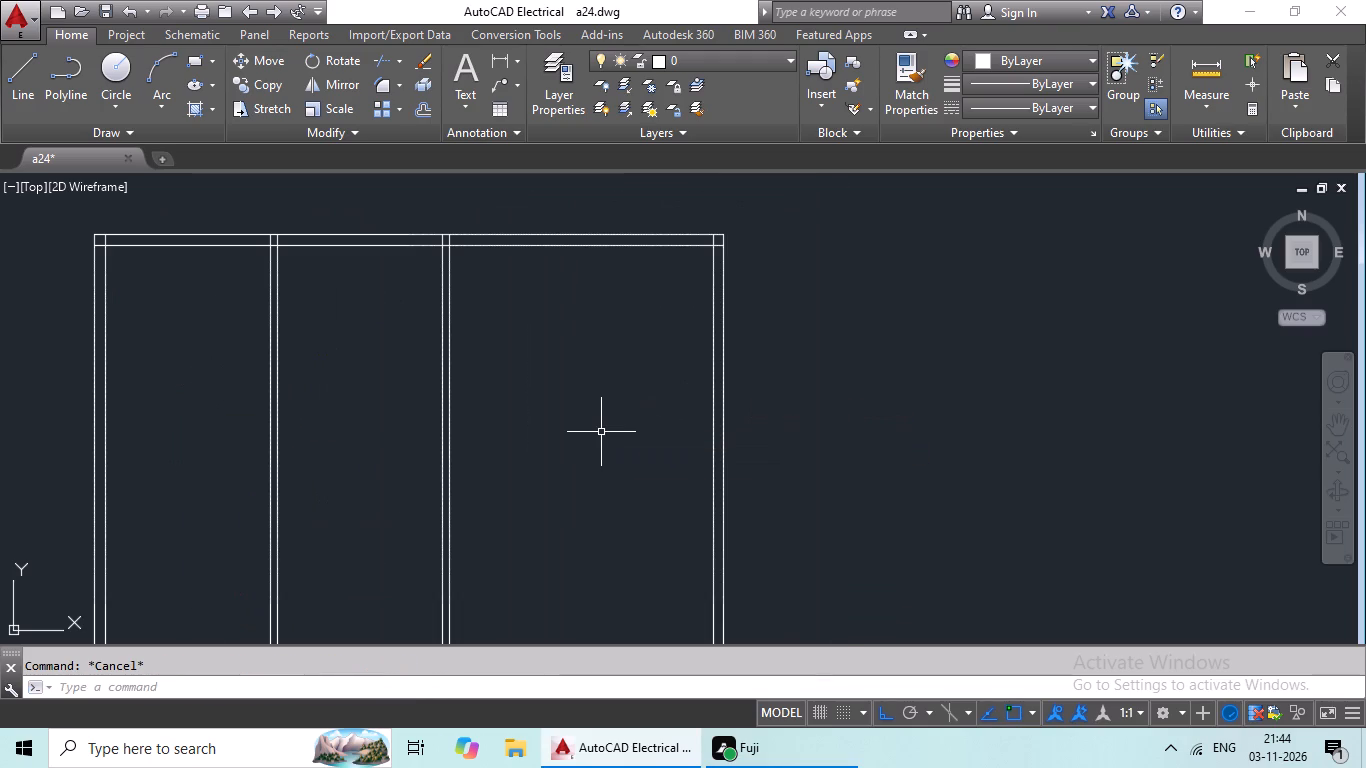
# Offset the right face of the second partition 10' to the right for the third vertical partition.
pyautogui.press('o')
pyautogui.press('Return')
pyautogui.write("10'")
pyautogui.press('Return')
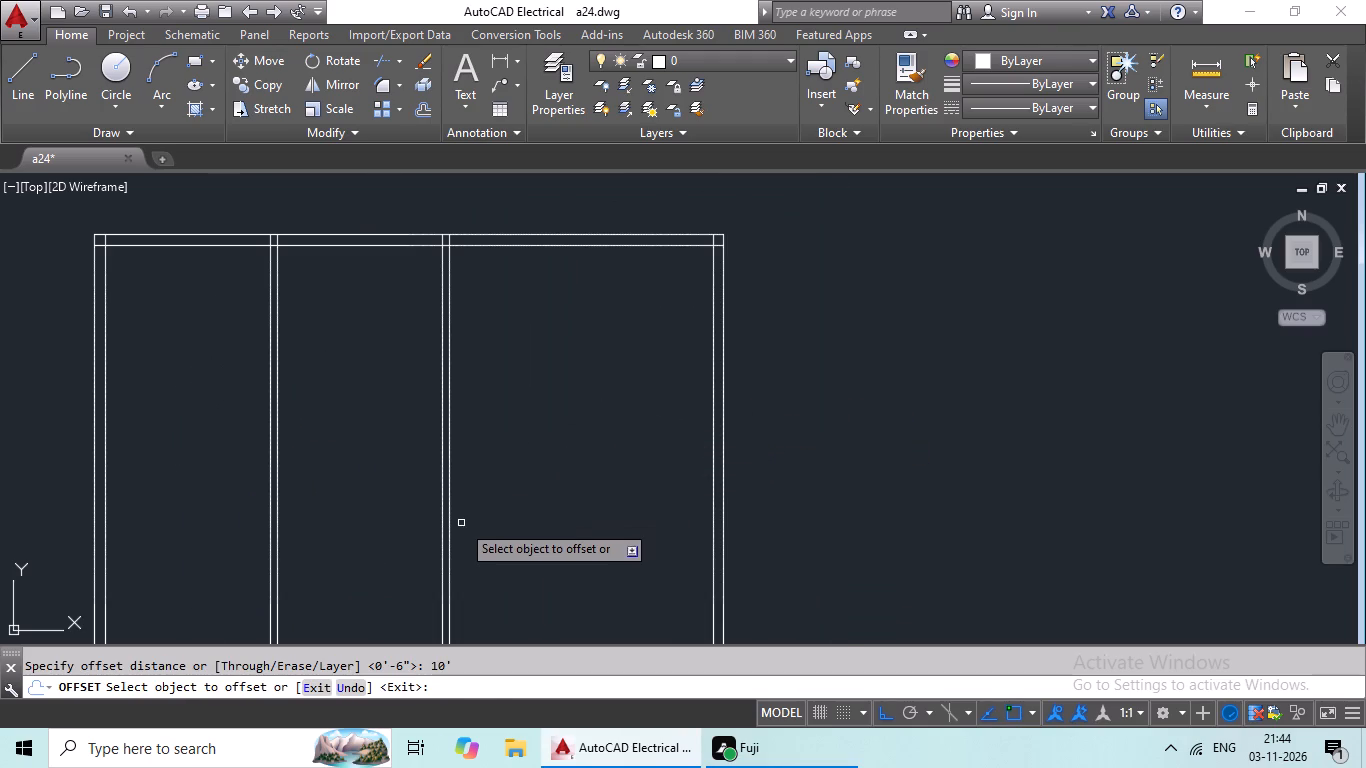
pyautogui.moveTo(451, 531); pyautogui.dragTo(492, 521)
pyautogui.click(558, 497)
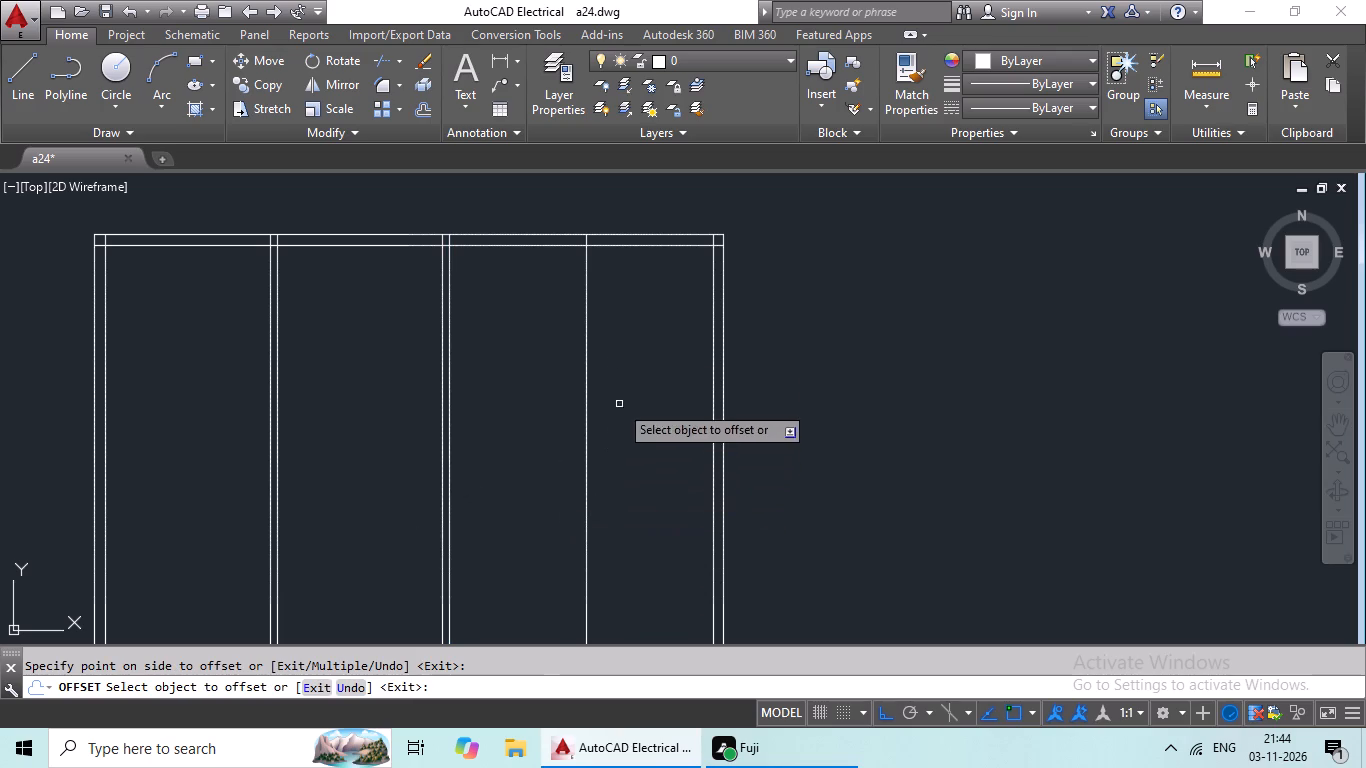
pyautogui.press('Escape')
pyautogui.press('Escape')
pyautogui.press('Escape')
# Offset the third vertical partition line 6" to the right as its wall thickness.
pyautogui.press('o')
pyautogui.press('Return')
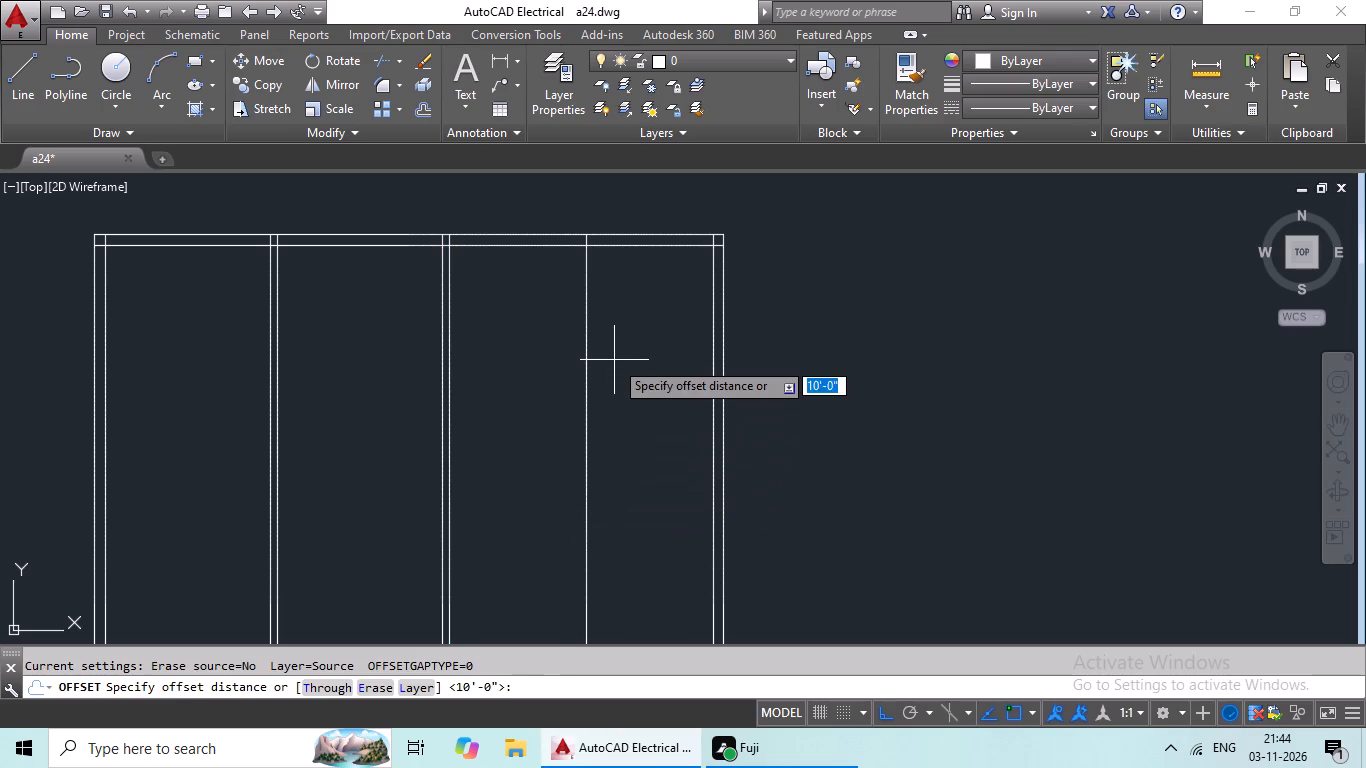
pyautogui.write('6"')
pyautogui.press('Return')
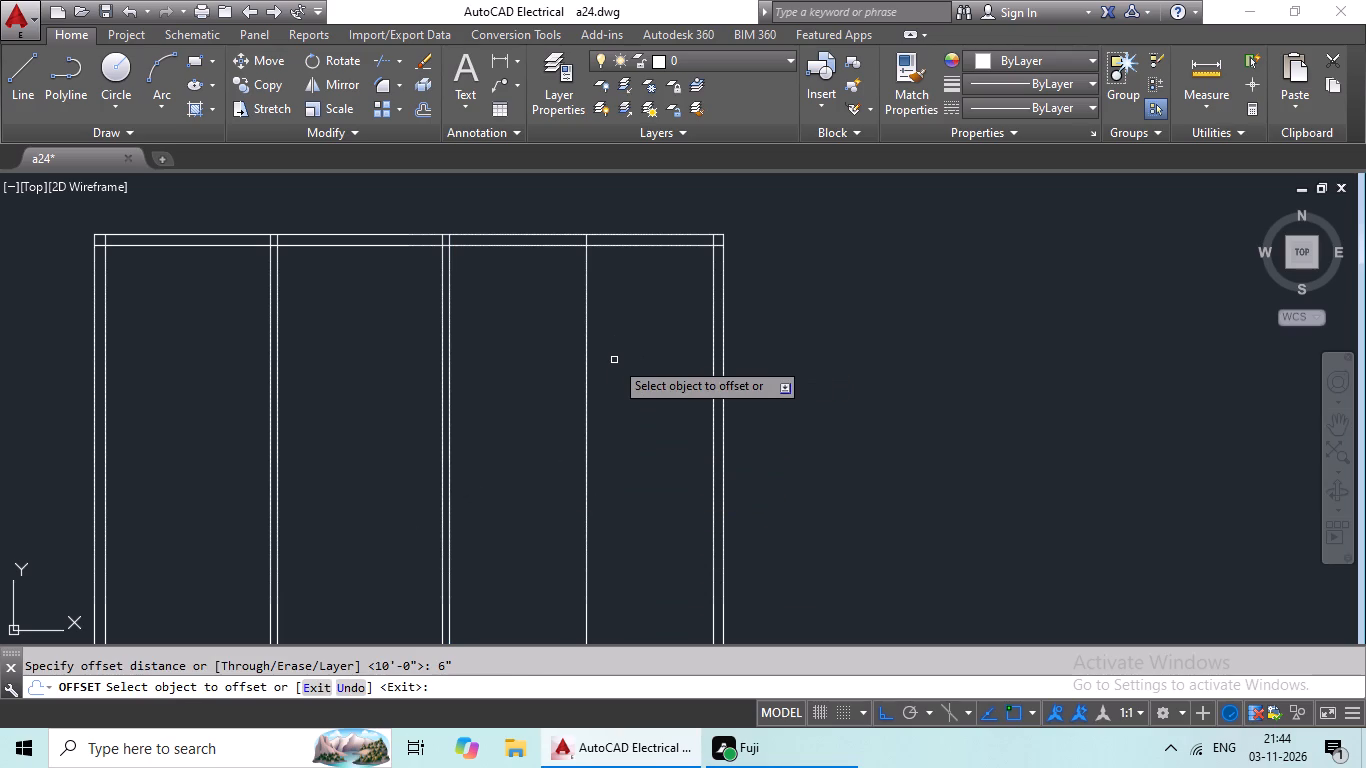
pyautogui.click(587, 404)
pyautogui.click(642, 372)
pyautogui.press('Escape')
pyautogui.press('Escape')
pyautogui.press('Escape')
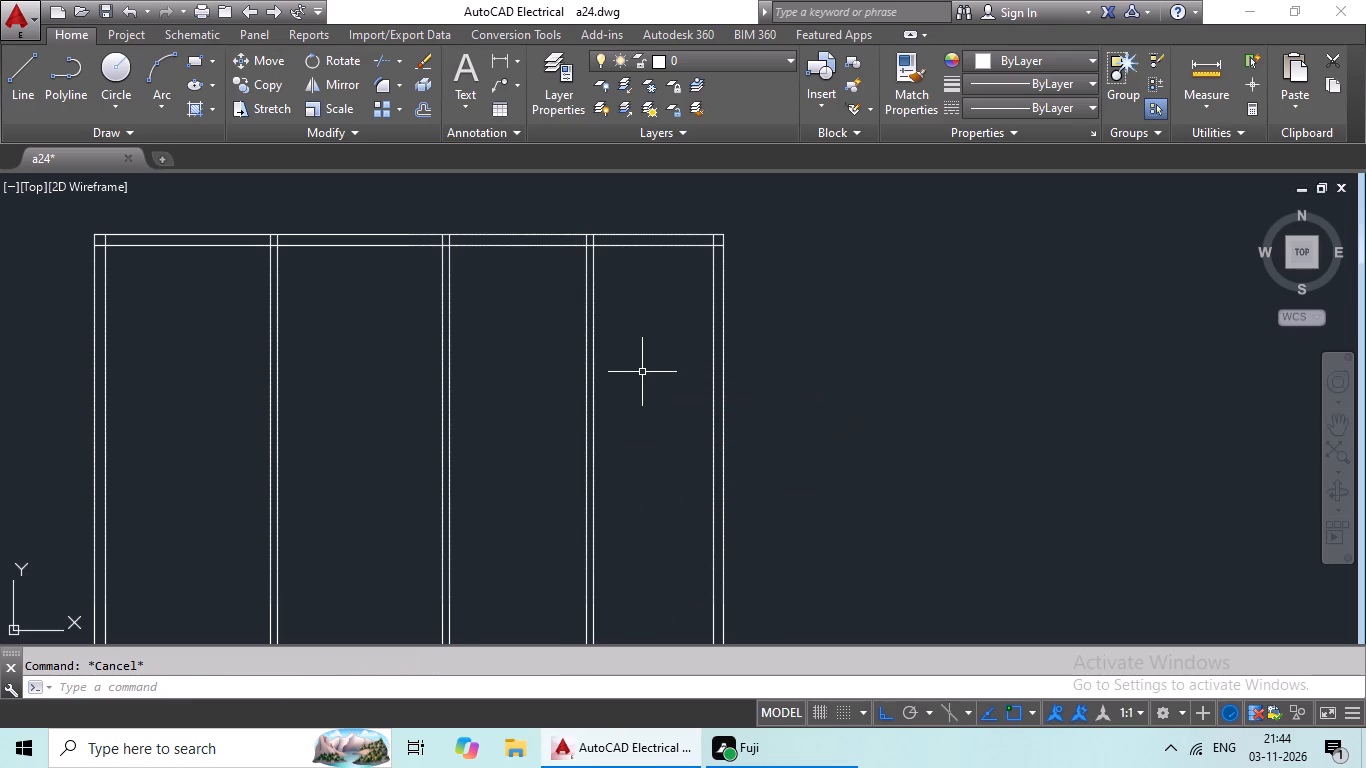
# Offset the inner face of the top wall 12' downward to start a horizontal wall below the top rooms.
pyautogui.press('o')
pyautogui.press('Return')
pyautogui.write("12'")
pyautogui.press('Return')
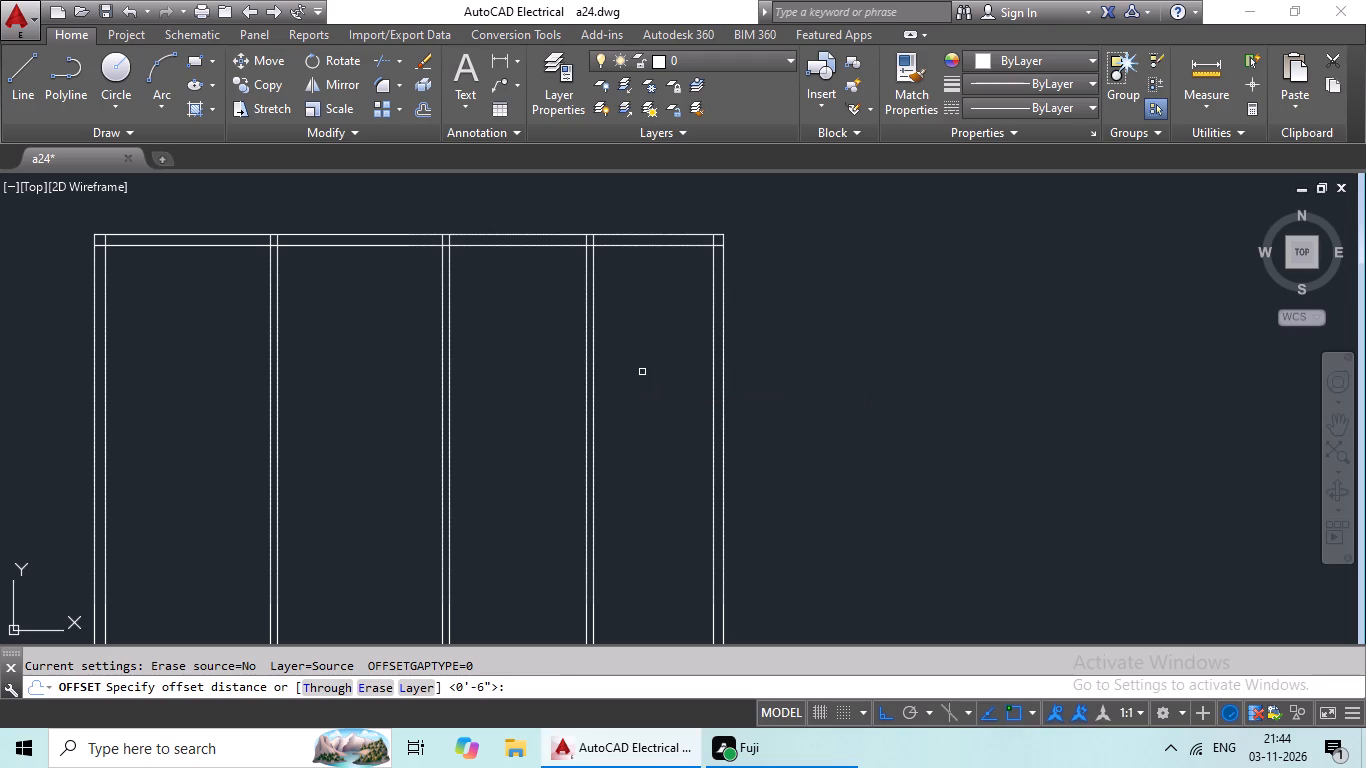
pyautogui.moveTo(667, 246); pyautogui.dragTo(665, 257)
pyautogui.click(664, 339)
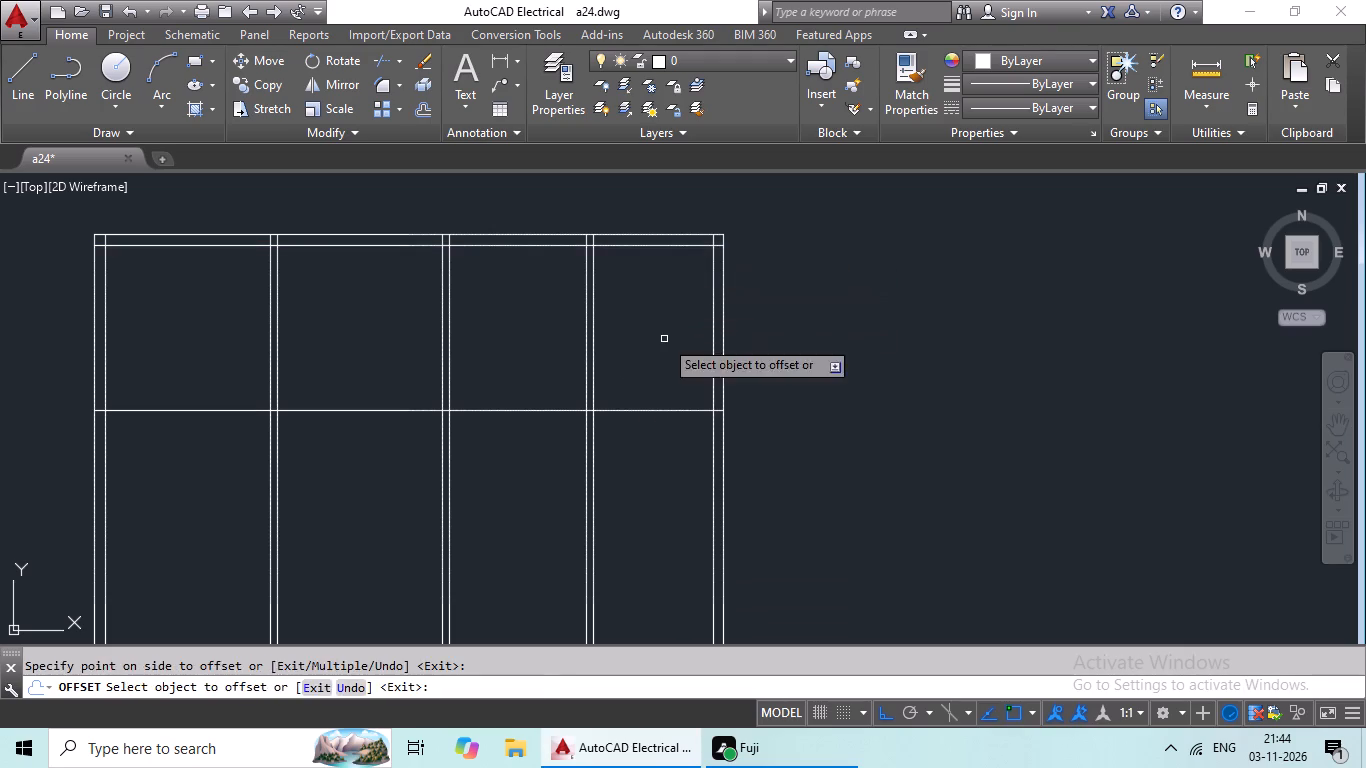
pyautogui.press('Escape')
pyautogui.press('Escape')
pyautogui.press('Escape')
# Offset the new horizontal line 6" downward to give the wall below the top rooms its thickness.
pyautogui.press('o')
pyautogui.press('Return')
pyautogui.write('6"')
pyautogui.press('Return')
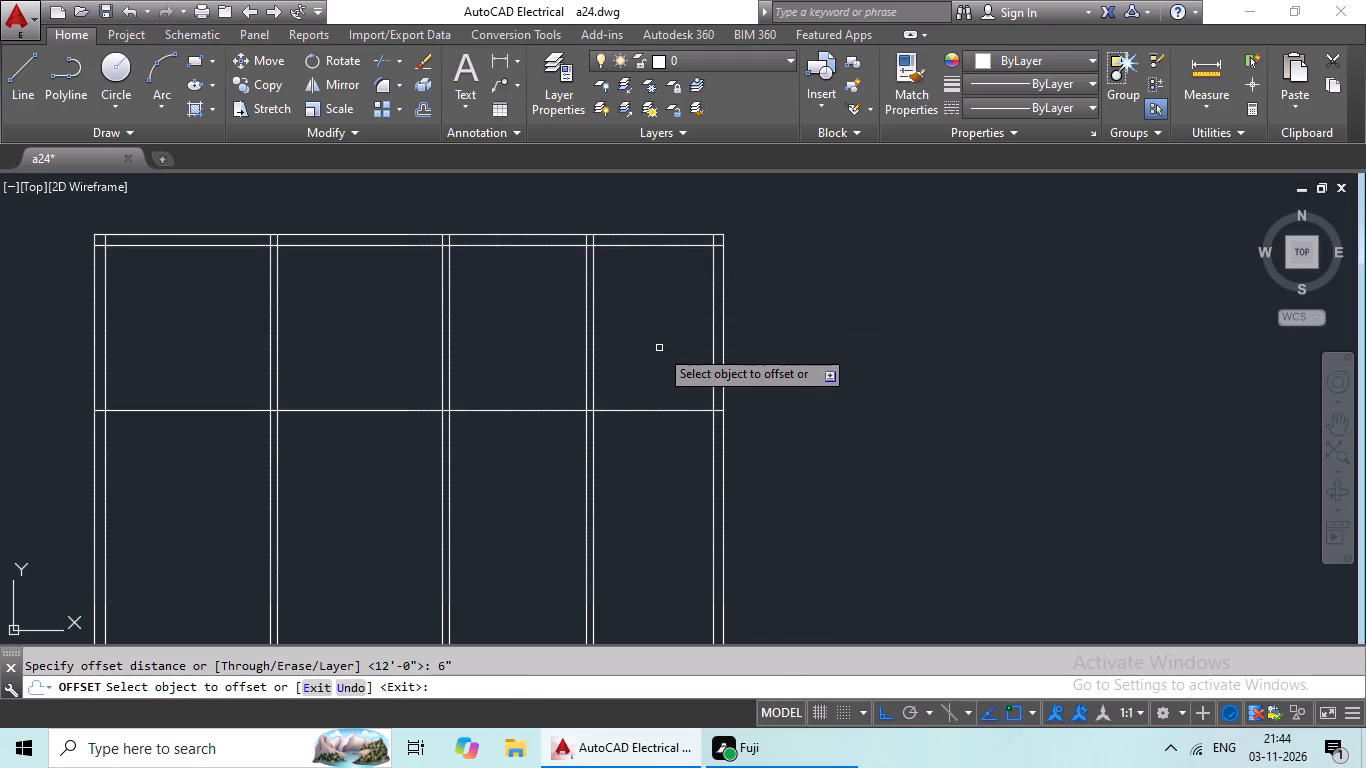
pyautogui.click(634, 410)
pyautogui.click(627, 465)
pyautogui.scroll(-2, 634, 462)
pyautogui.moveTo(635, 462); pyautogui.dragTo(651, 453, button='middle')
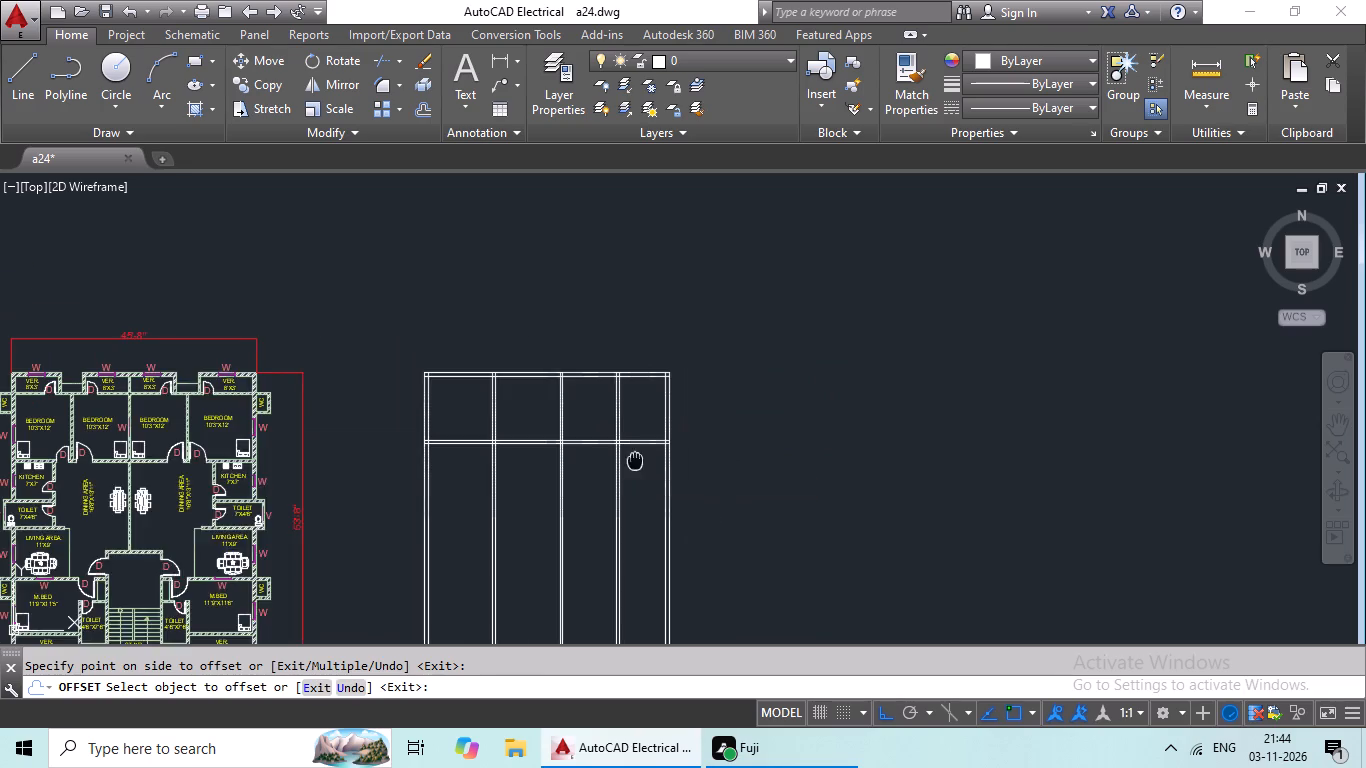
pyautogui.moveTo(651, 453); pyautogui.dragTo(693, 428, button='middle')
pyautogui.press('Escape')
pyautogui.press('Escape')
pyautogui.press('Escape')
pyautogui.press('Escape')
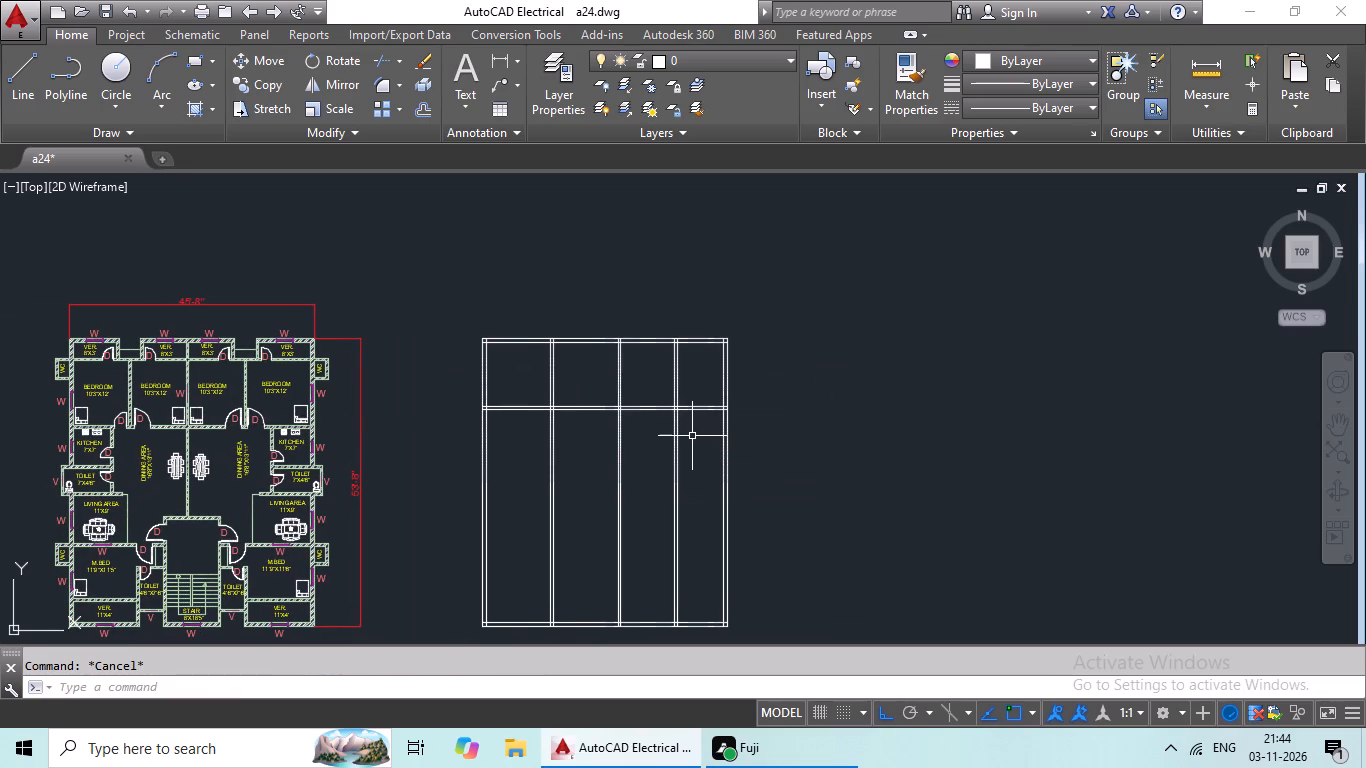
# Trim away the second and third vertical partitions below the new horizontal wall.
pyautogui.write('tr')
pyautogui.press('space')
pyautogui.press('space')
pyautogui.scroll(2, 667, 445)
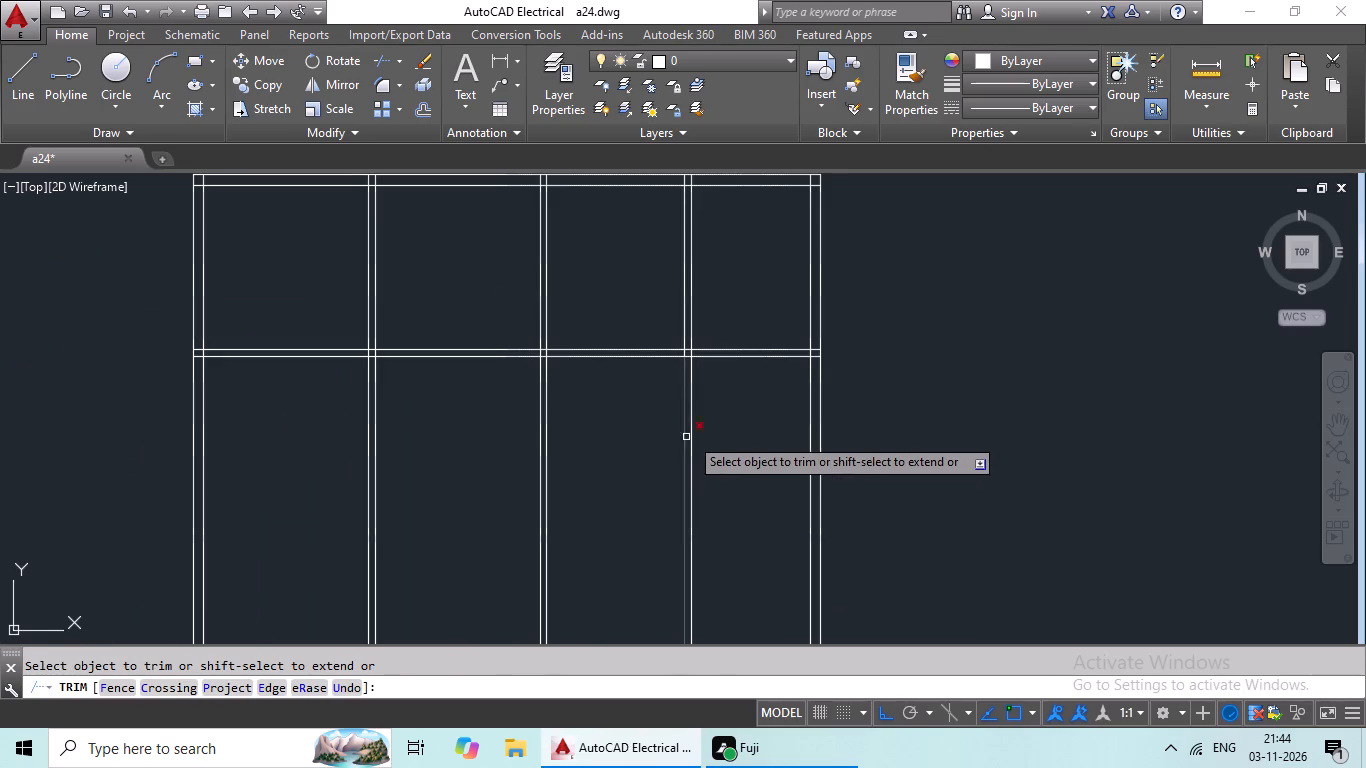
pyautogui.moveTo(747, 415); pyautogui.dragTo(614, 552)
pyautogui.click(614, 552)
pyautogui.moveTo(681, 443); pyautogui.dragTo(460, 564)
pyautogui.moveTo(460, 564); pyautogui.dragTo(469, 560)
pyautogui.moveTo(601, 504); pyautogui.dragTo(602, 504, button='middle')
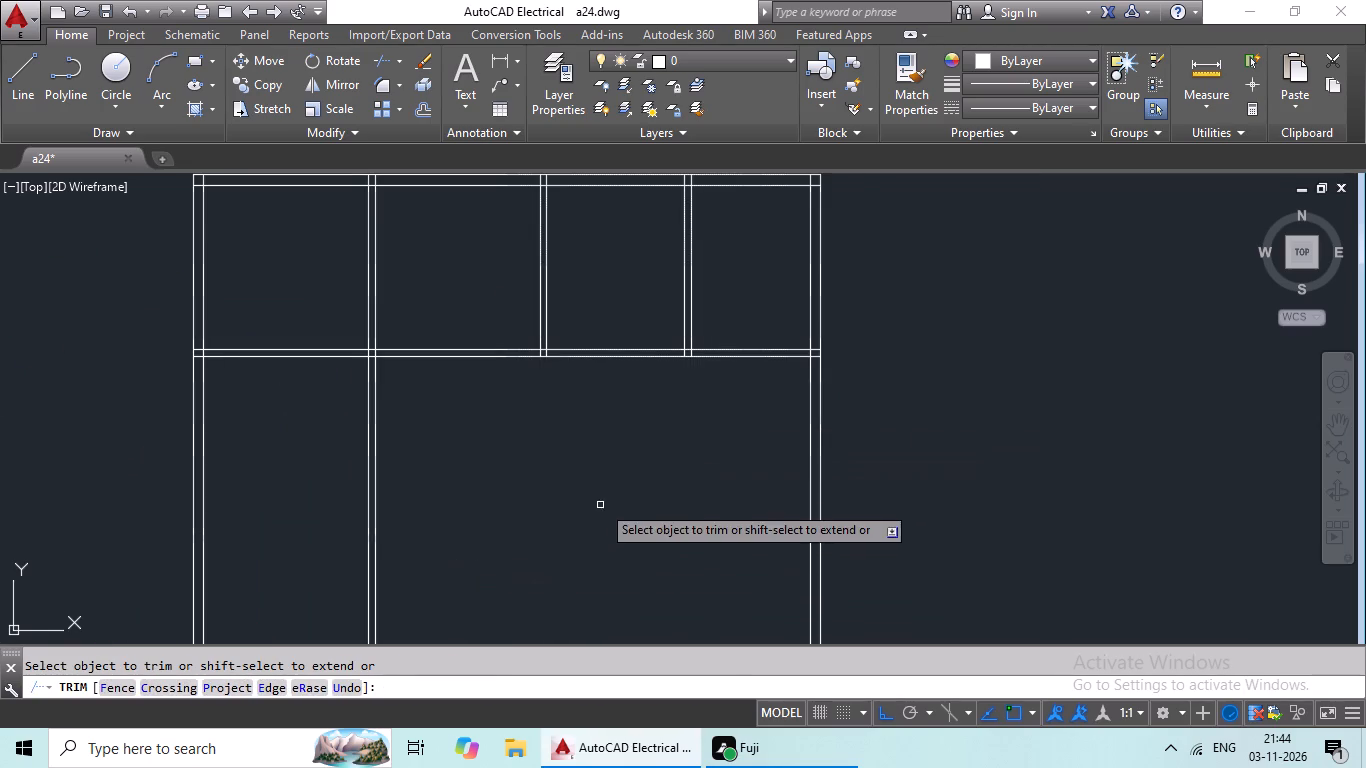
# Trim the first vertical partition's two lines in the area below the horizontal wall.
pyautogui.moveTo(602, 504); pyautogui.dragTo(810, 440, button='middle')
pyautogui.moveTo(678, 392); pyautogui.dragTo(517, 564)
pyautogui.click(517, 559)
pyautogui.scroll(1, 574, 320)
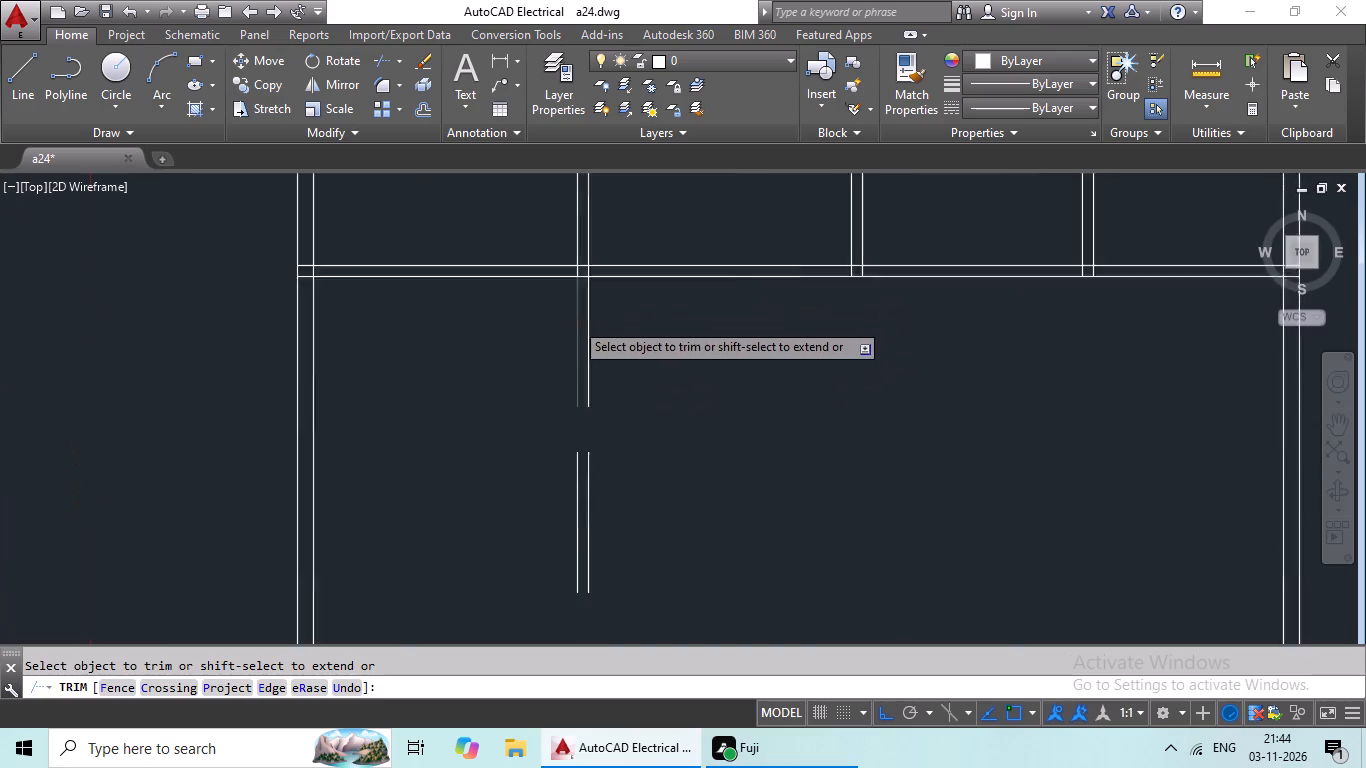
pyautogui.scroll(1, 574, 321)
pyautogui.press('Escape')
pyautogui.moveTo(693, 307); pyautogui.dragTo(473, 397)
pyautogui.click(473, 397)
pyautogui.press('Escape')
pyautogui.press('Escape')
pyautogui.press('Escape')
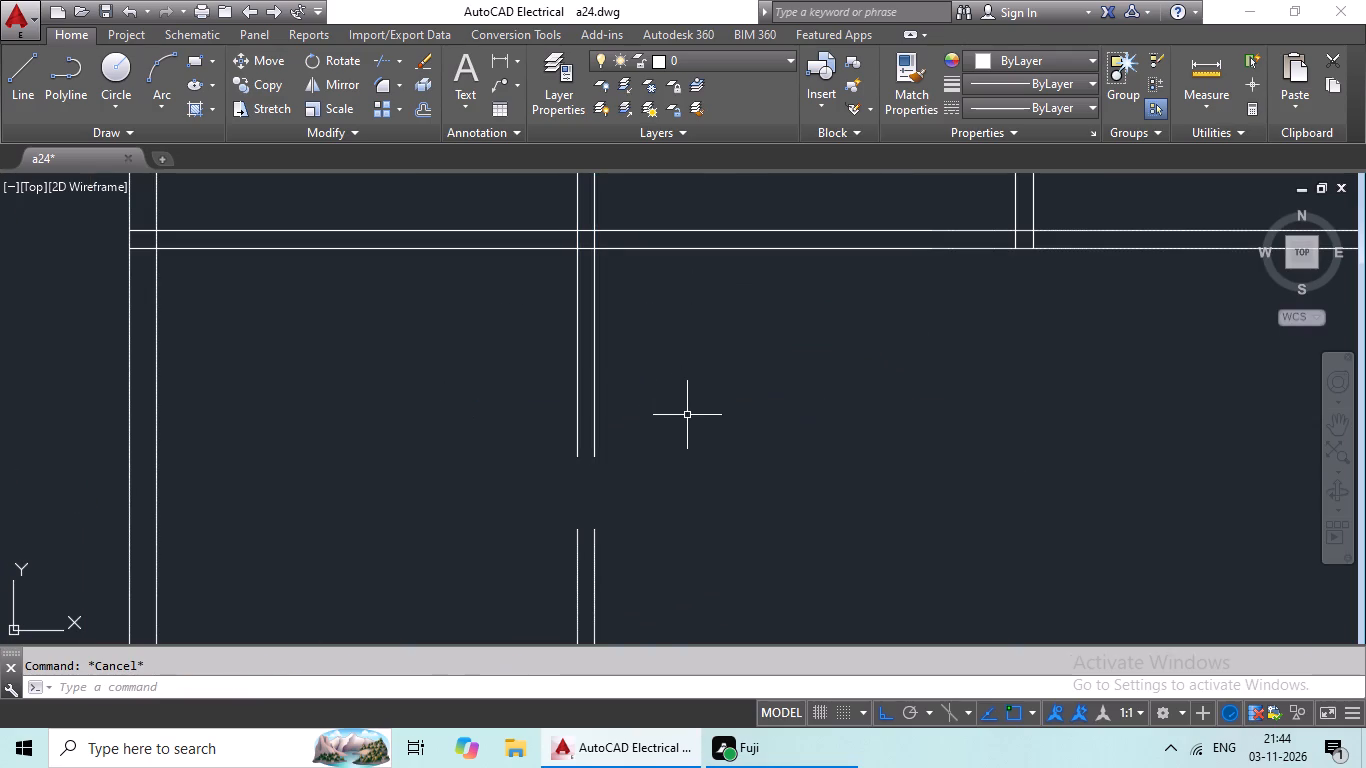
# Continue trimming the first partition below the horizontal wall, including the stub directly beneath that wall.
pyautogui.press('Escape')
pyautogui.press('t')
pyautogui.press('r')
pyautogui.press('space')
pyautogui.press('space')
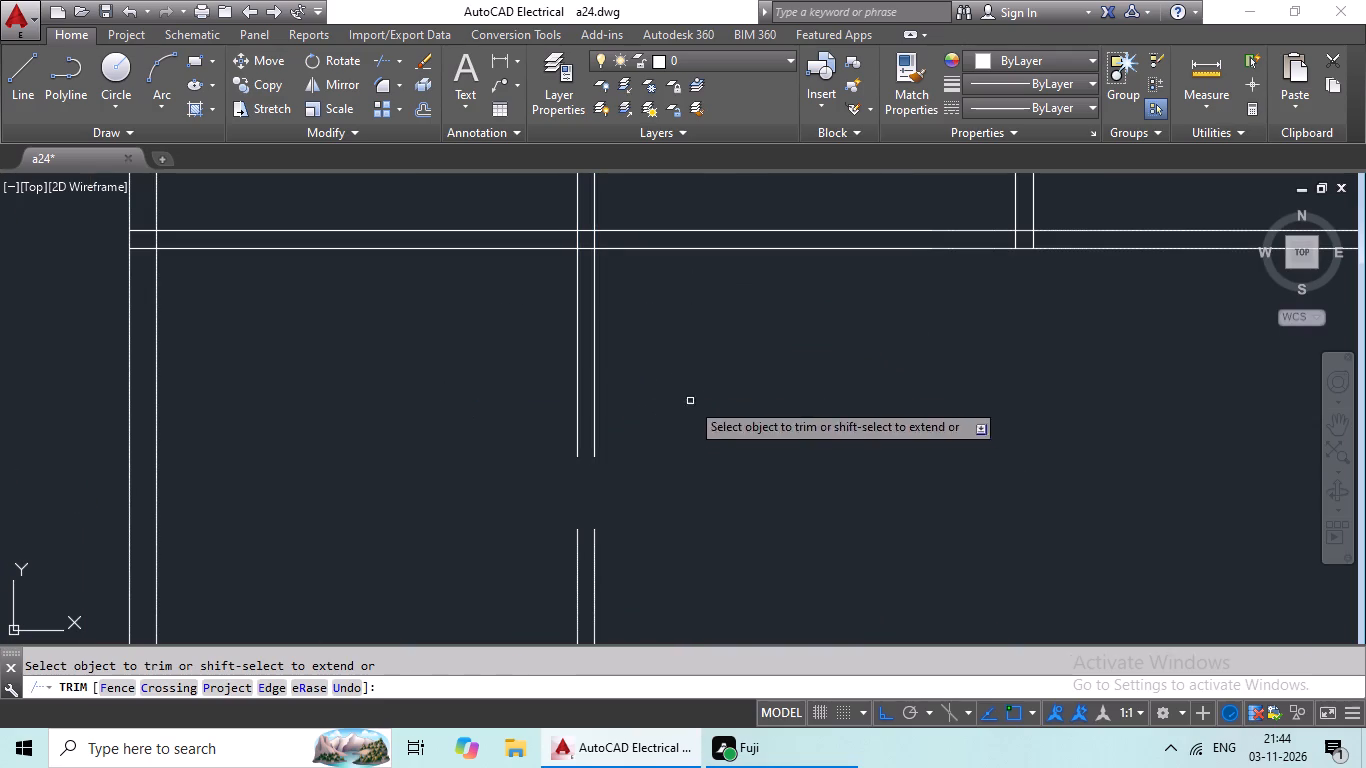
pyautogui.scroll(2, 611, 275)
pyautogui.moveTo(640, 258); pyautogui.dragTo(414, 397)
pyautogui.click(414, 397)
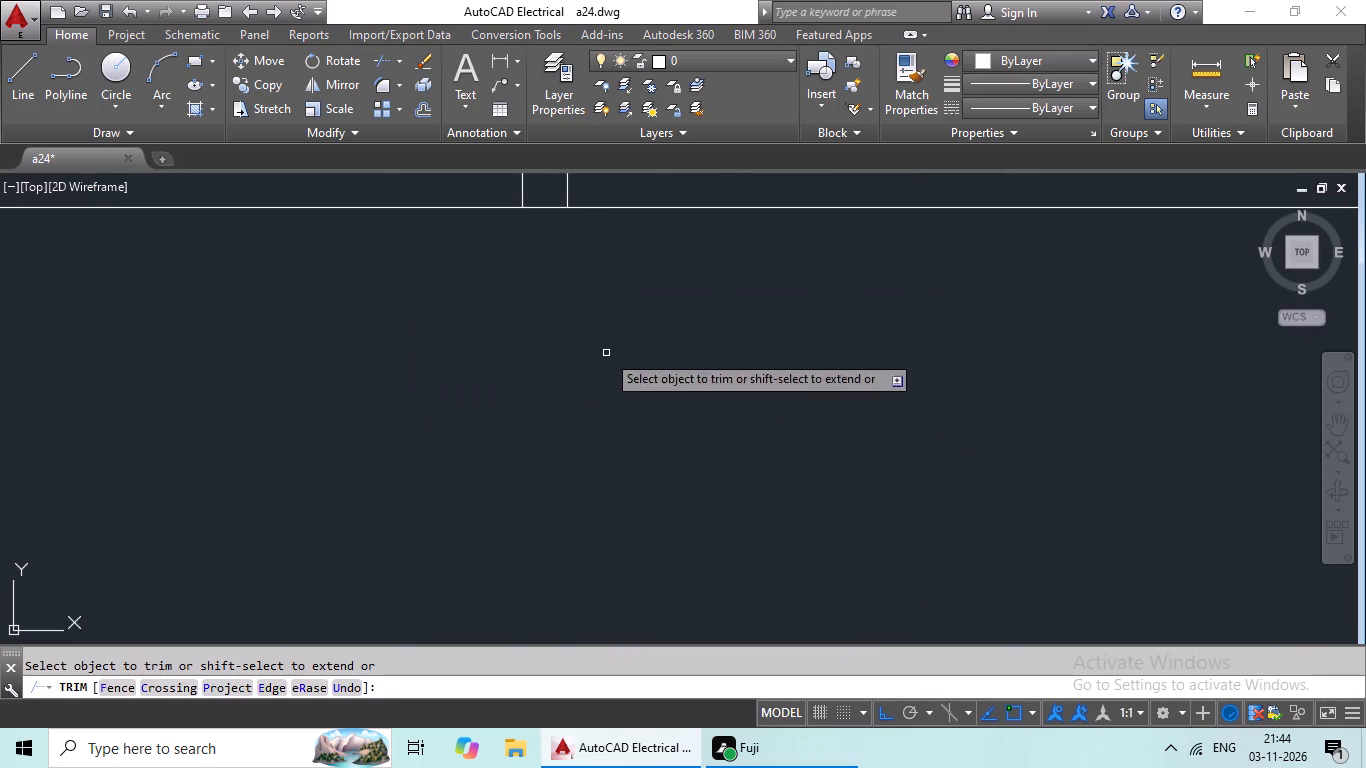
pyautogui.scroll(-3, 611, 351)
pyautogui.moveTo(635, 413); pyautogui.dragTo(633, 294, button='middle')
pyautogui.moveTo(705, 403); pyautogui.dragTo(500, 481)
pyautogui.moveTo(500, 481); pyautogui.dragTo(507, 469)
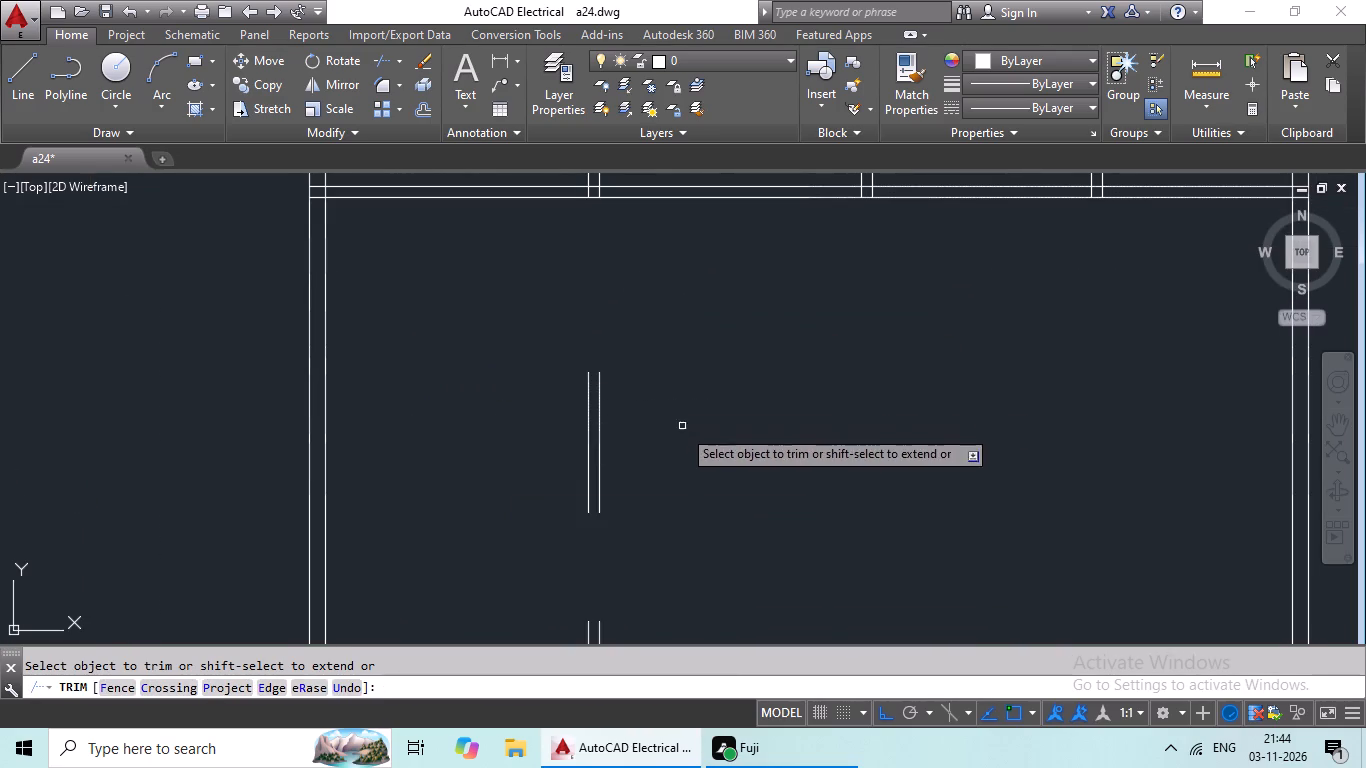
pyautogui.scroll(-3, 681, 429)
pyautogui.moveTo(703, 440); pyautogui.dragTo(706, 381, button='middle')
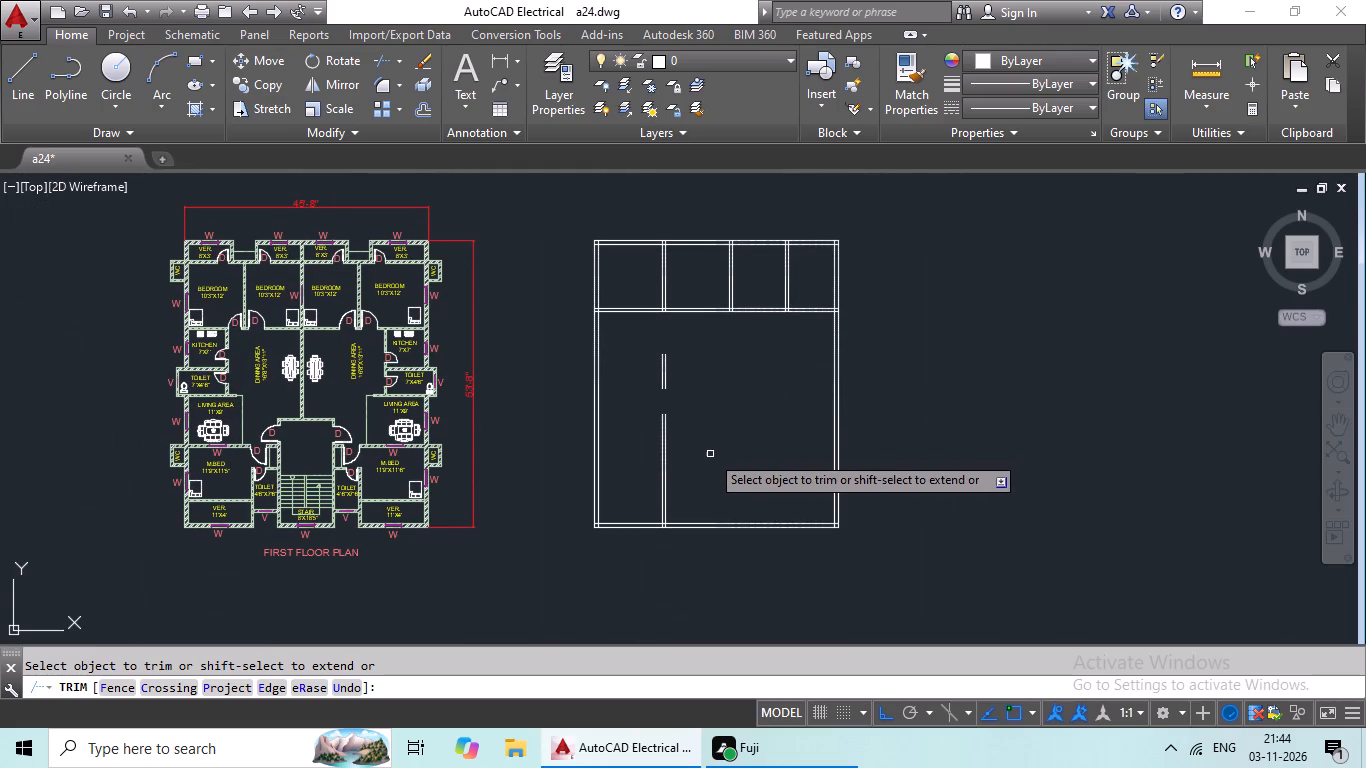
pyautogui.scroll(1, 710, 454)
pyautogui.moveTo(745, 437); pyautogui.dragTo(545, 544)
pyautogui.press('Escape')
pyautogui.press('Escape')
pyautogui.press('Escape')
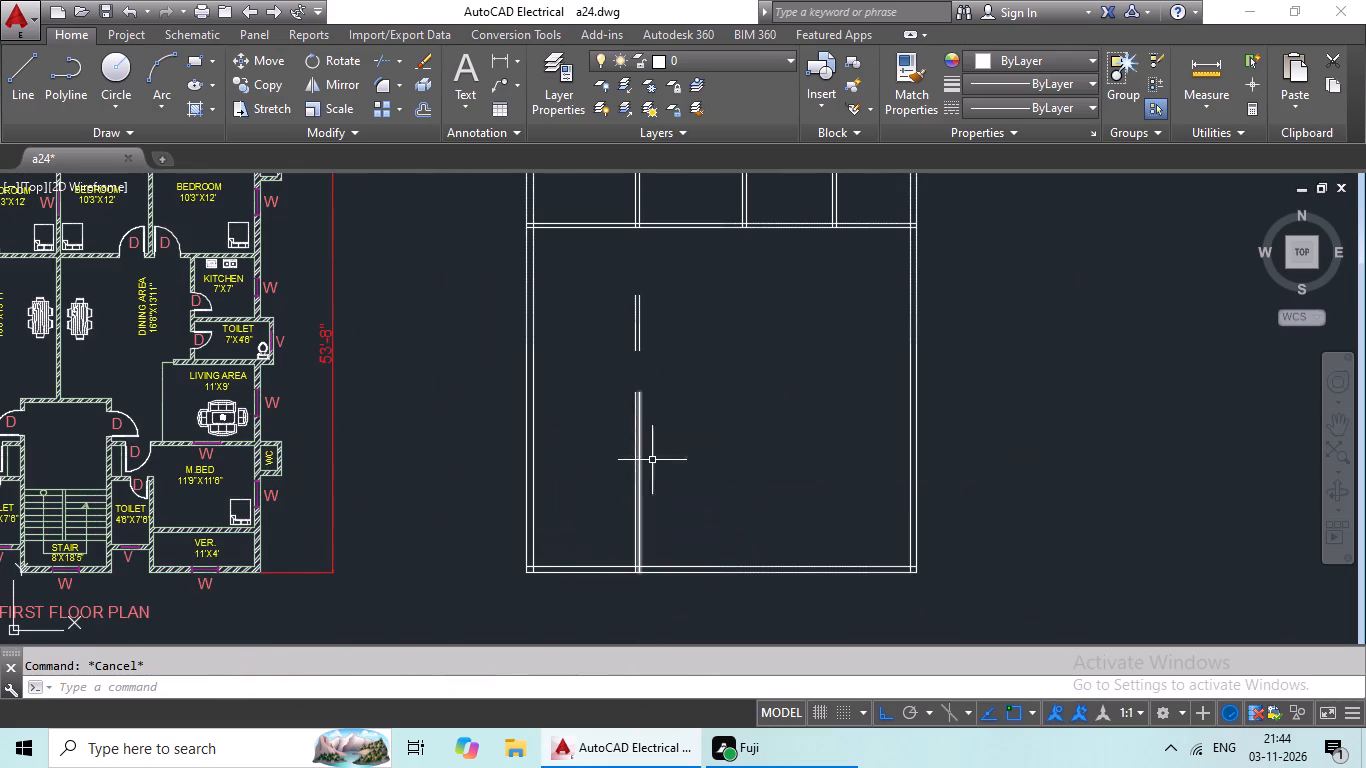
# Delete the leftover line pieces of the first partition below the horizontal wall.
pyautogui.scroll(-1, 654, 439)
pyautogui.moveTo(660, 434); pyautogui.dragTo(588, 465, button='middle')
pyautogui.press('Escape')
pyautogui.press('Escape')
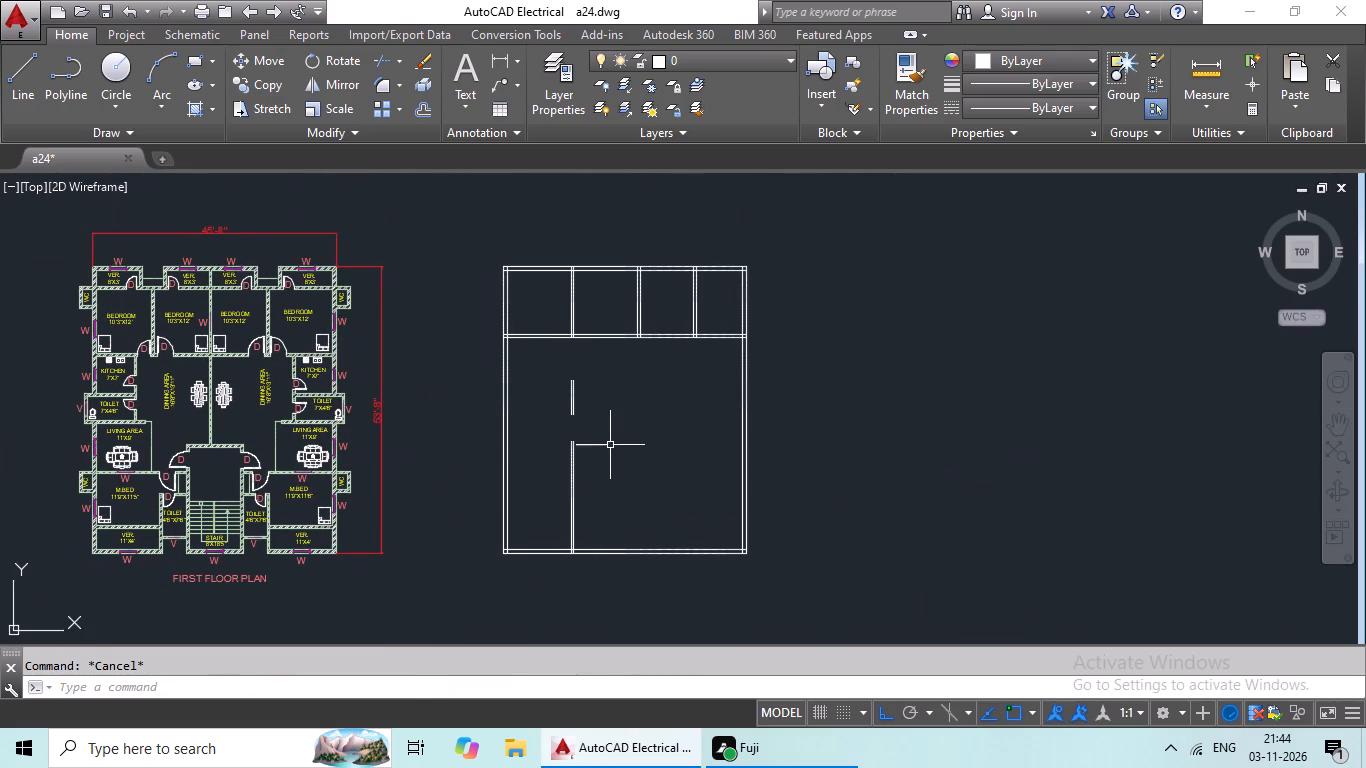
pyautogui.moveTo(621, 437); pyautogui.dragTo(525, 538)
pyautogui.moveTo(602, 382); pyautogui.dragTo(544, 419)
pyautogui.click(545, 422)
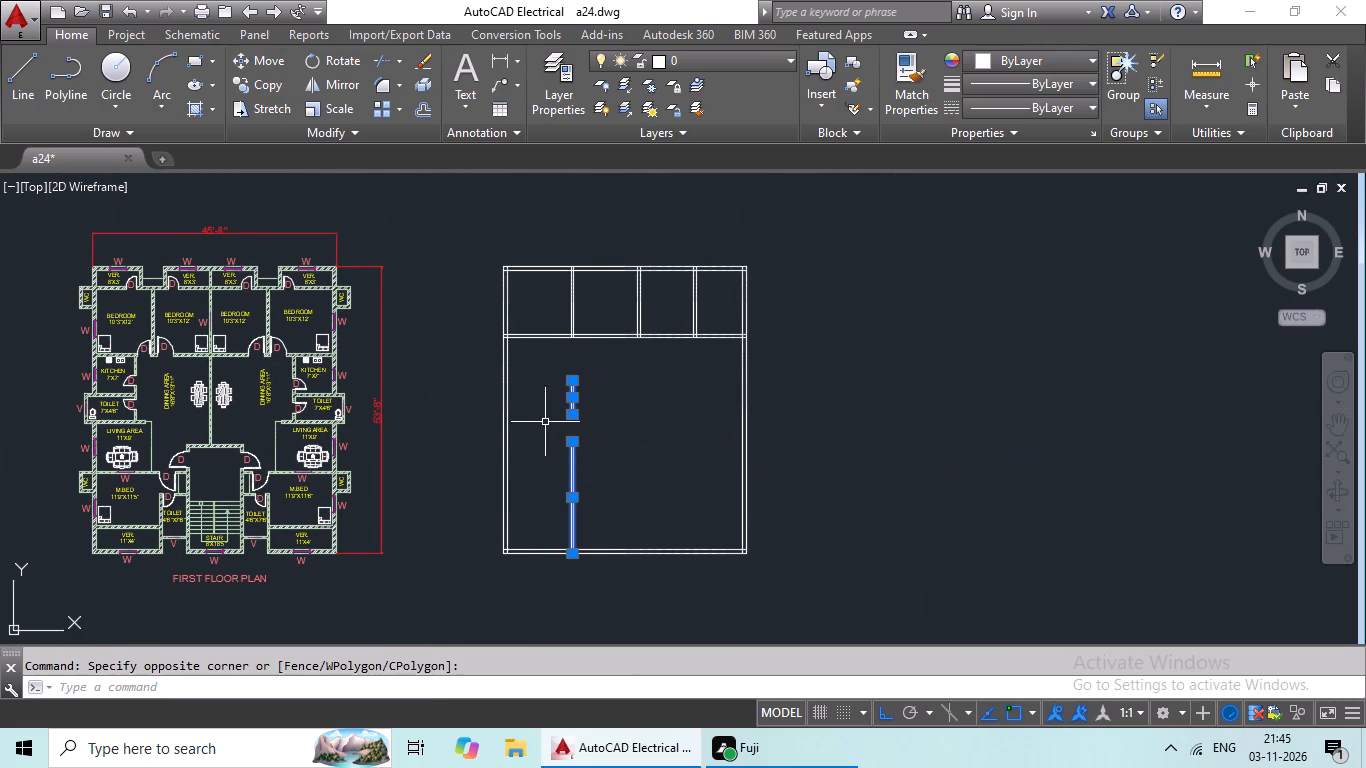
pyautogui.press('Delete')
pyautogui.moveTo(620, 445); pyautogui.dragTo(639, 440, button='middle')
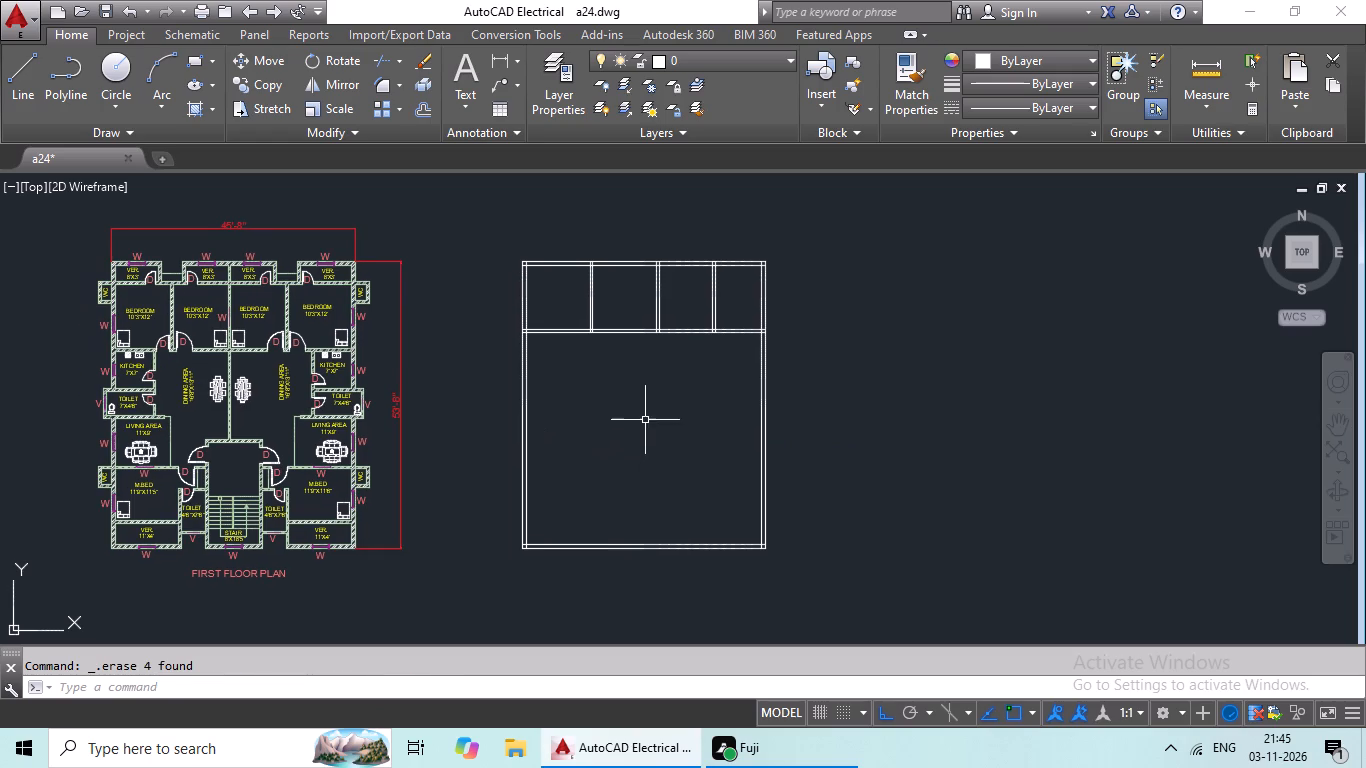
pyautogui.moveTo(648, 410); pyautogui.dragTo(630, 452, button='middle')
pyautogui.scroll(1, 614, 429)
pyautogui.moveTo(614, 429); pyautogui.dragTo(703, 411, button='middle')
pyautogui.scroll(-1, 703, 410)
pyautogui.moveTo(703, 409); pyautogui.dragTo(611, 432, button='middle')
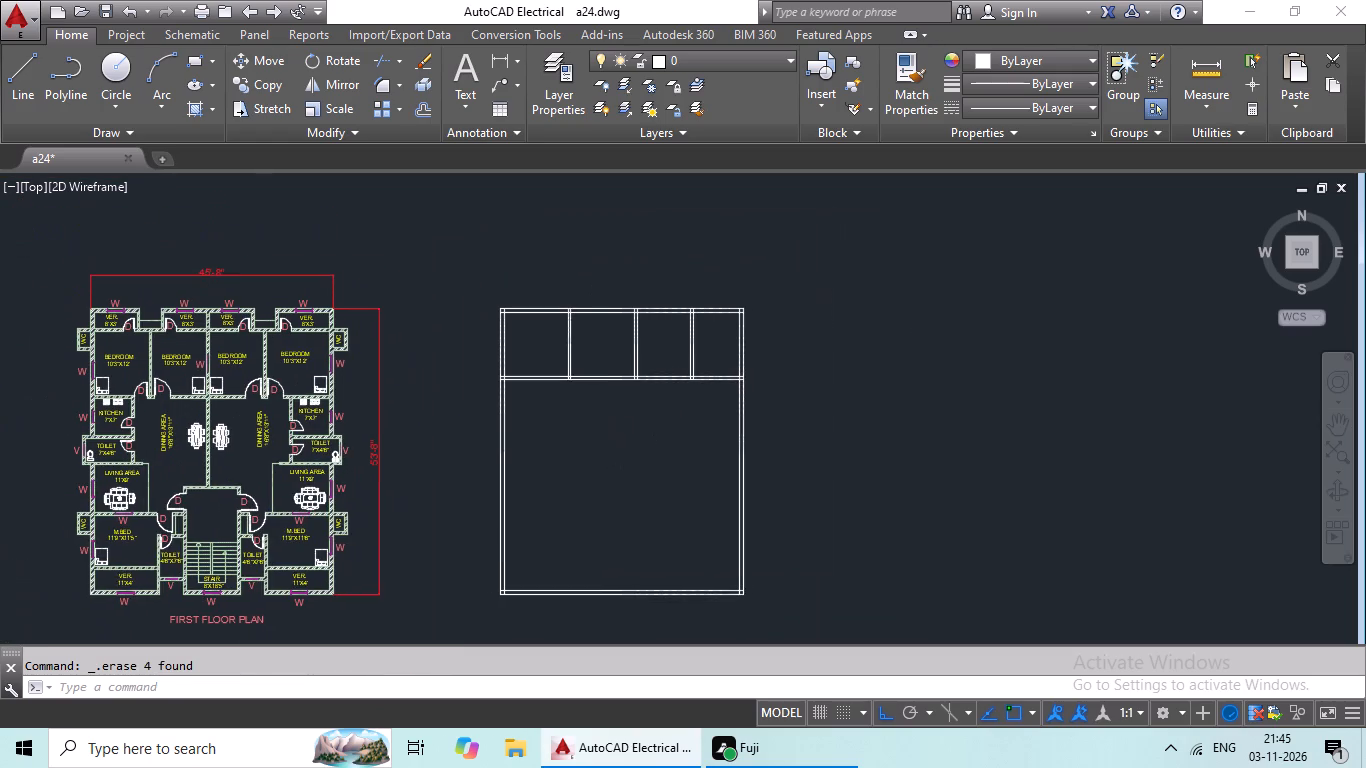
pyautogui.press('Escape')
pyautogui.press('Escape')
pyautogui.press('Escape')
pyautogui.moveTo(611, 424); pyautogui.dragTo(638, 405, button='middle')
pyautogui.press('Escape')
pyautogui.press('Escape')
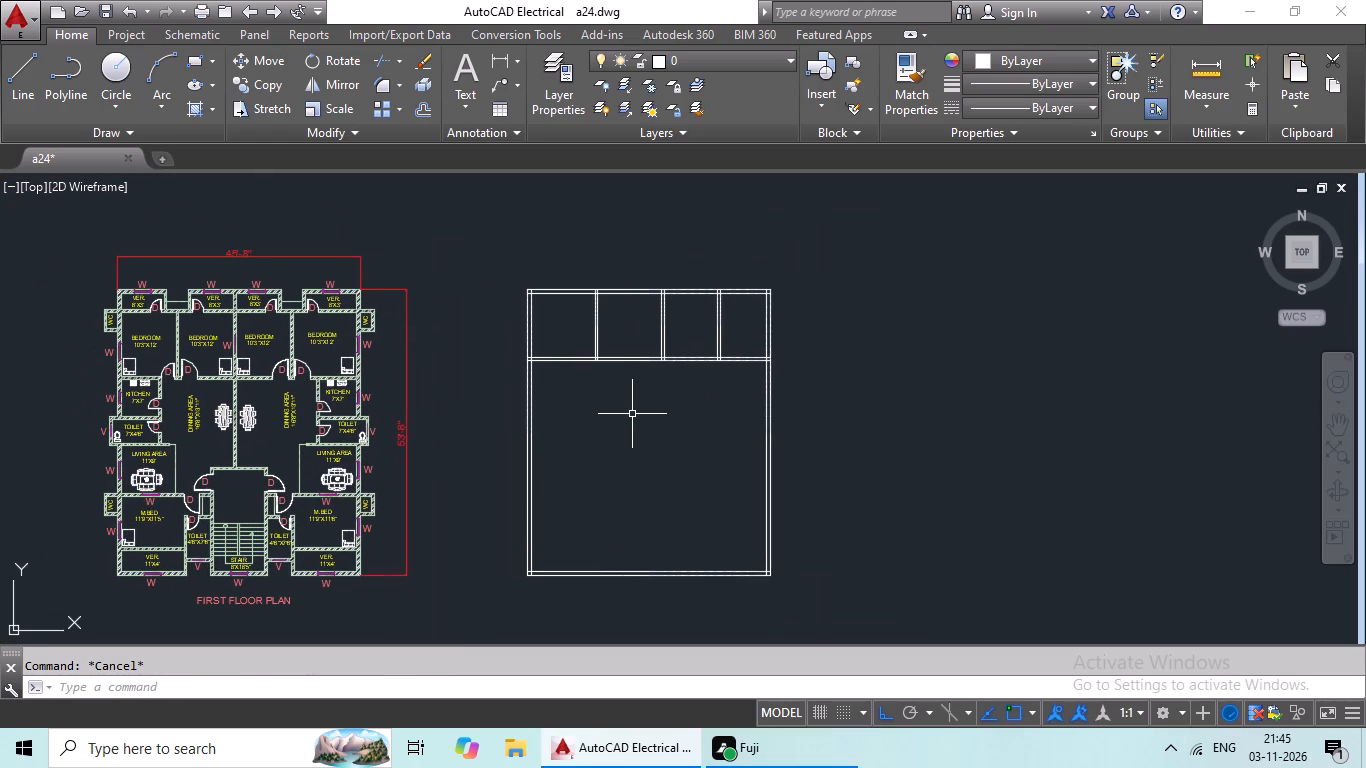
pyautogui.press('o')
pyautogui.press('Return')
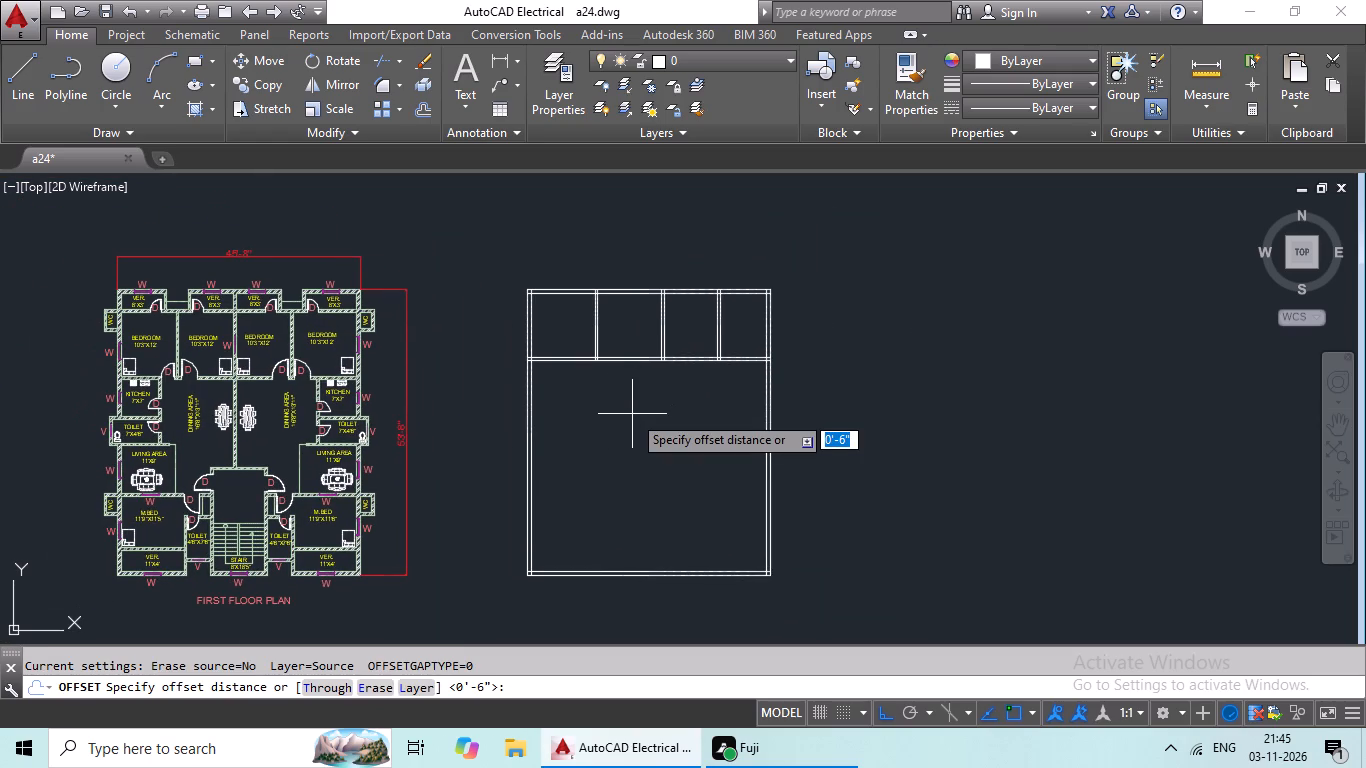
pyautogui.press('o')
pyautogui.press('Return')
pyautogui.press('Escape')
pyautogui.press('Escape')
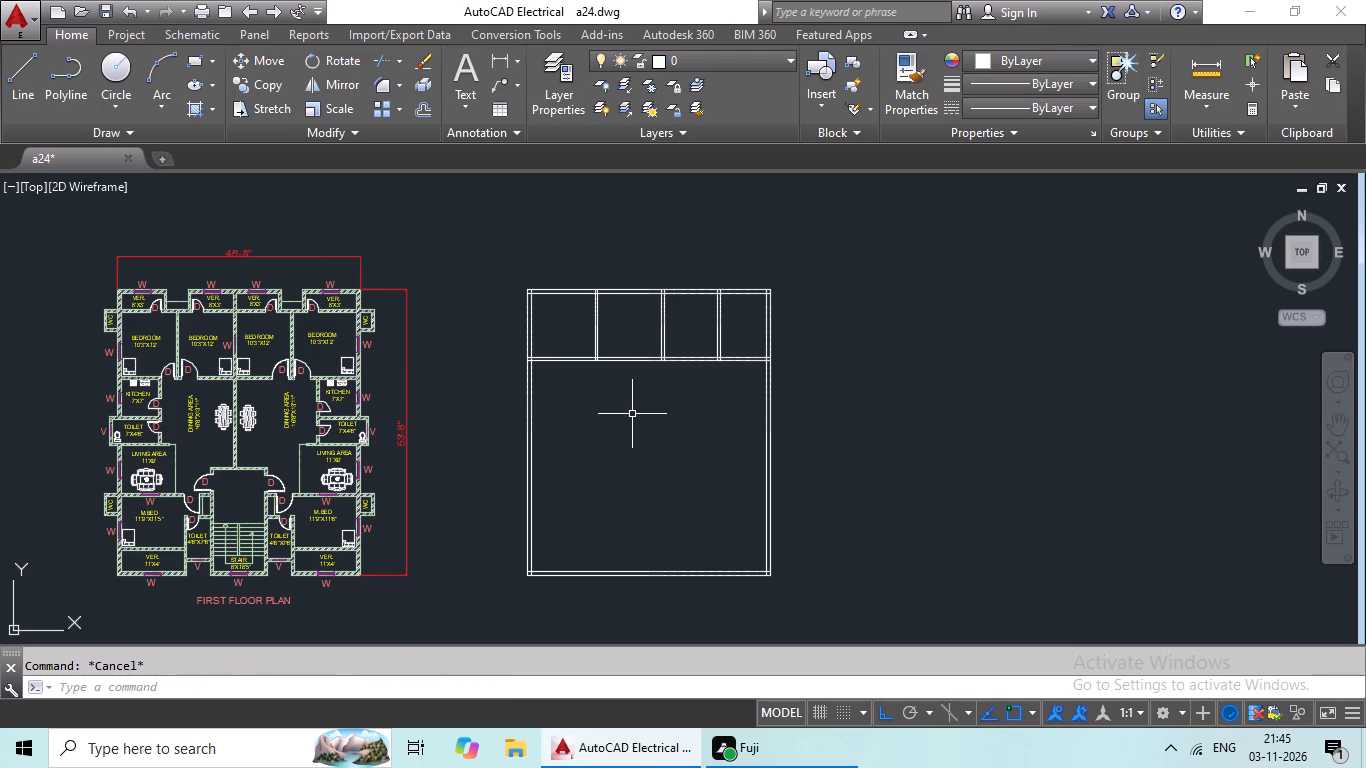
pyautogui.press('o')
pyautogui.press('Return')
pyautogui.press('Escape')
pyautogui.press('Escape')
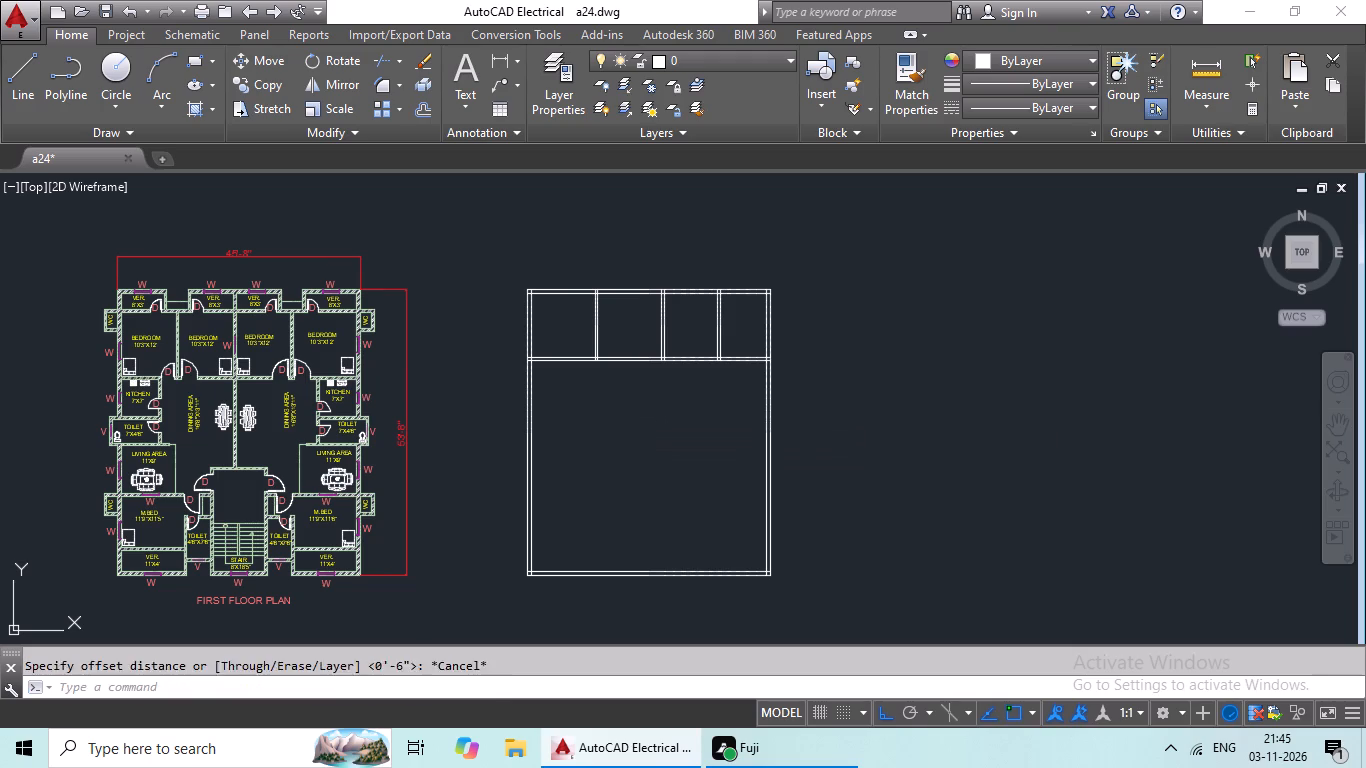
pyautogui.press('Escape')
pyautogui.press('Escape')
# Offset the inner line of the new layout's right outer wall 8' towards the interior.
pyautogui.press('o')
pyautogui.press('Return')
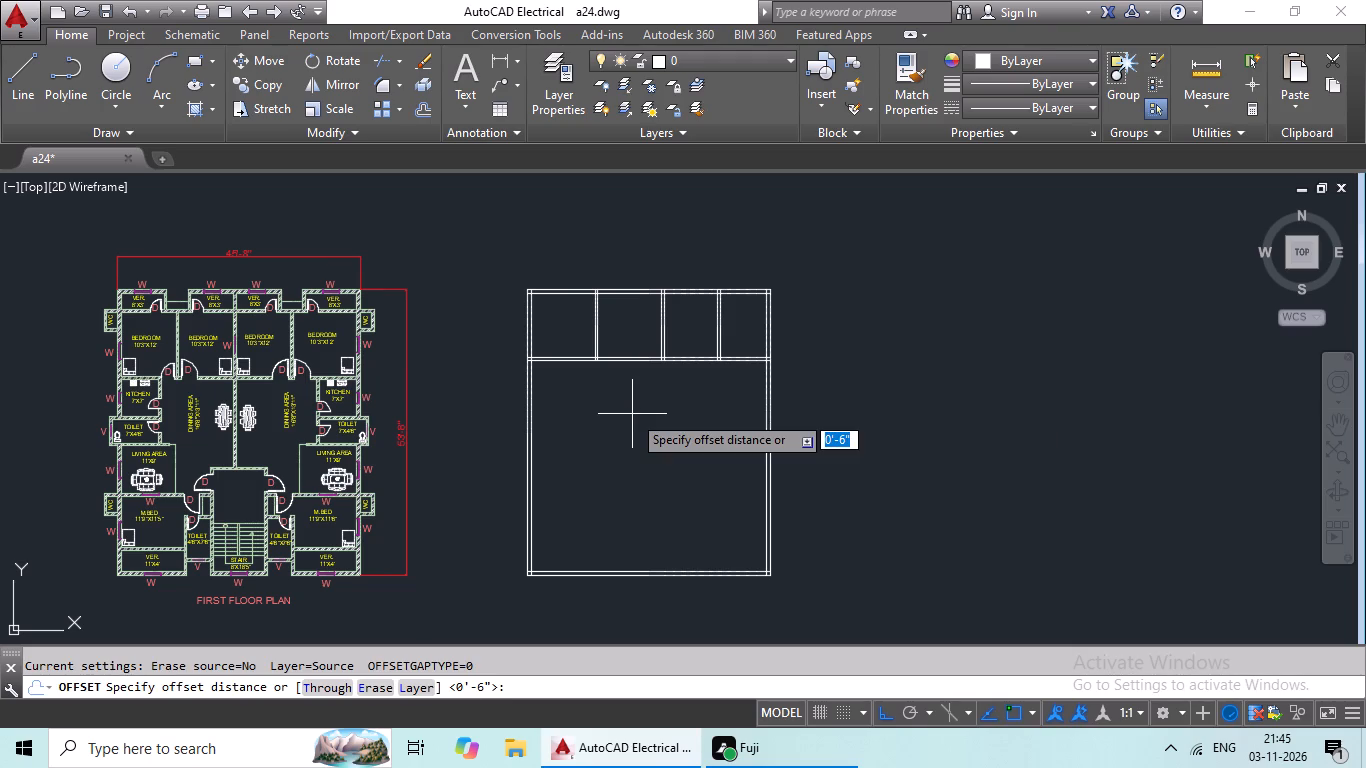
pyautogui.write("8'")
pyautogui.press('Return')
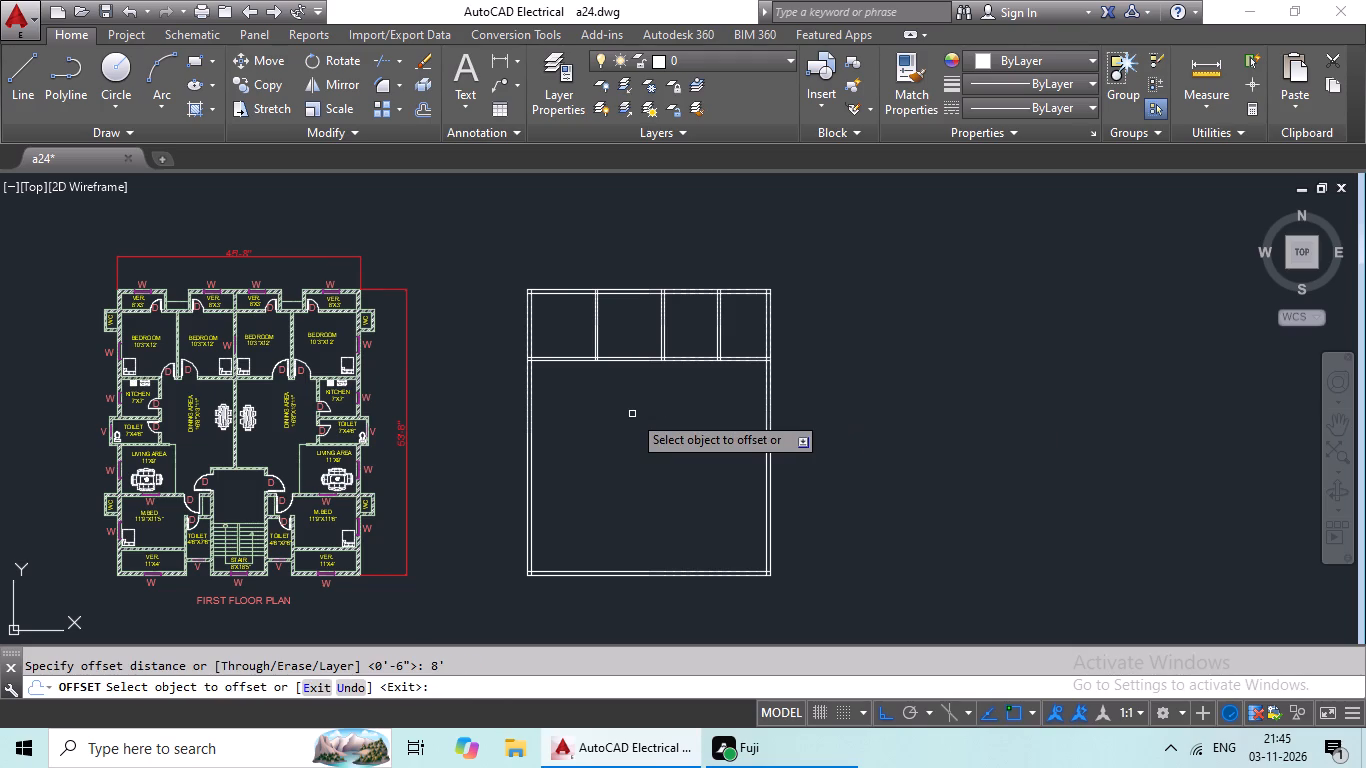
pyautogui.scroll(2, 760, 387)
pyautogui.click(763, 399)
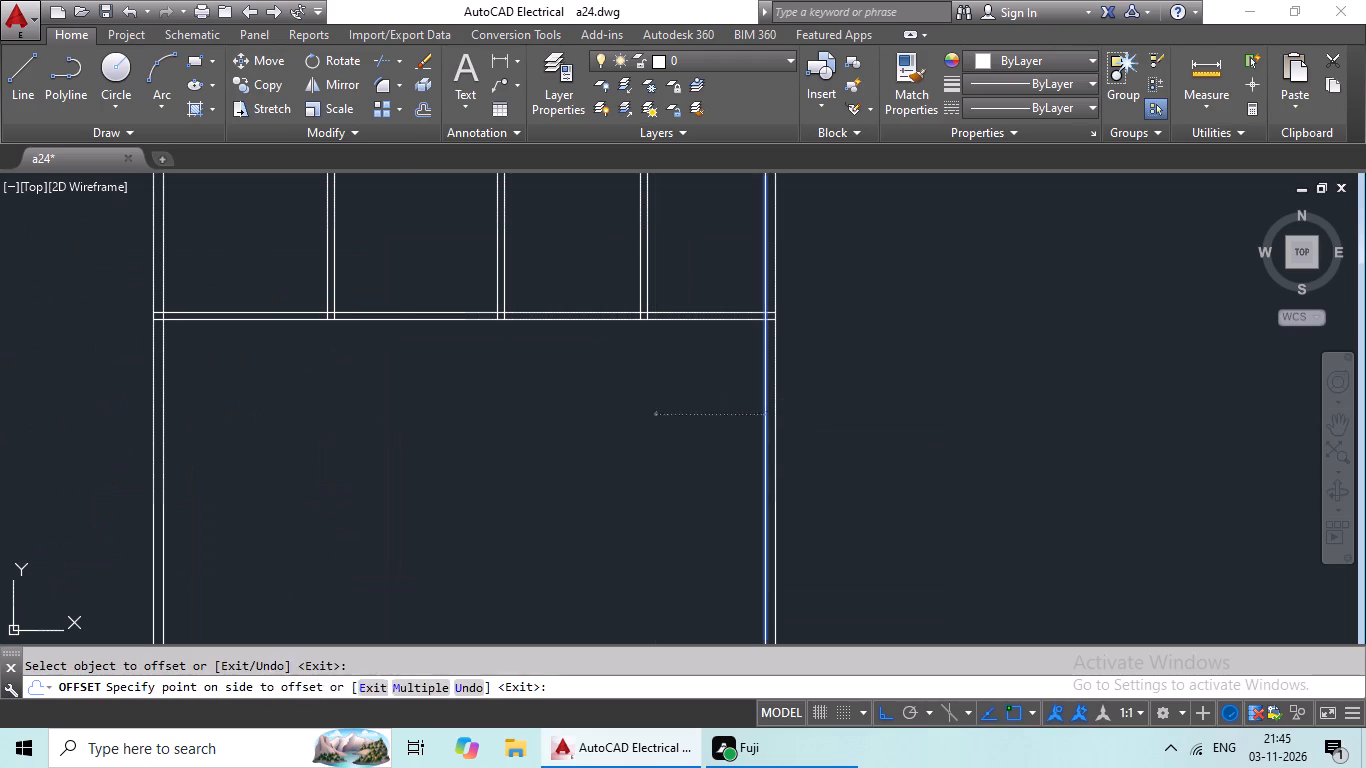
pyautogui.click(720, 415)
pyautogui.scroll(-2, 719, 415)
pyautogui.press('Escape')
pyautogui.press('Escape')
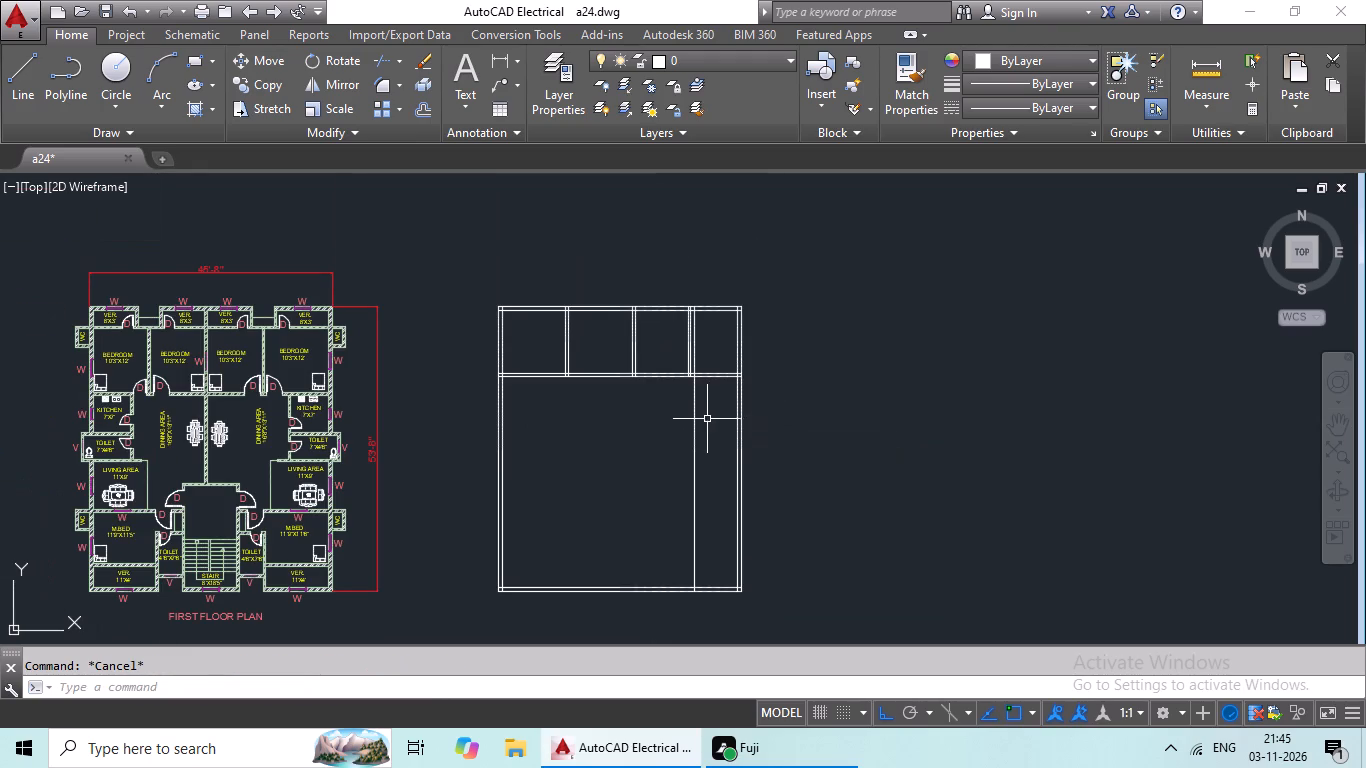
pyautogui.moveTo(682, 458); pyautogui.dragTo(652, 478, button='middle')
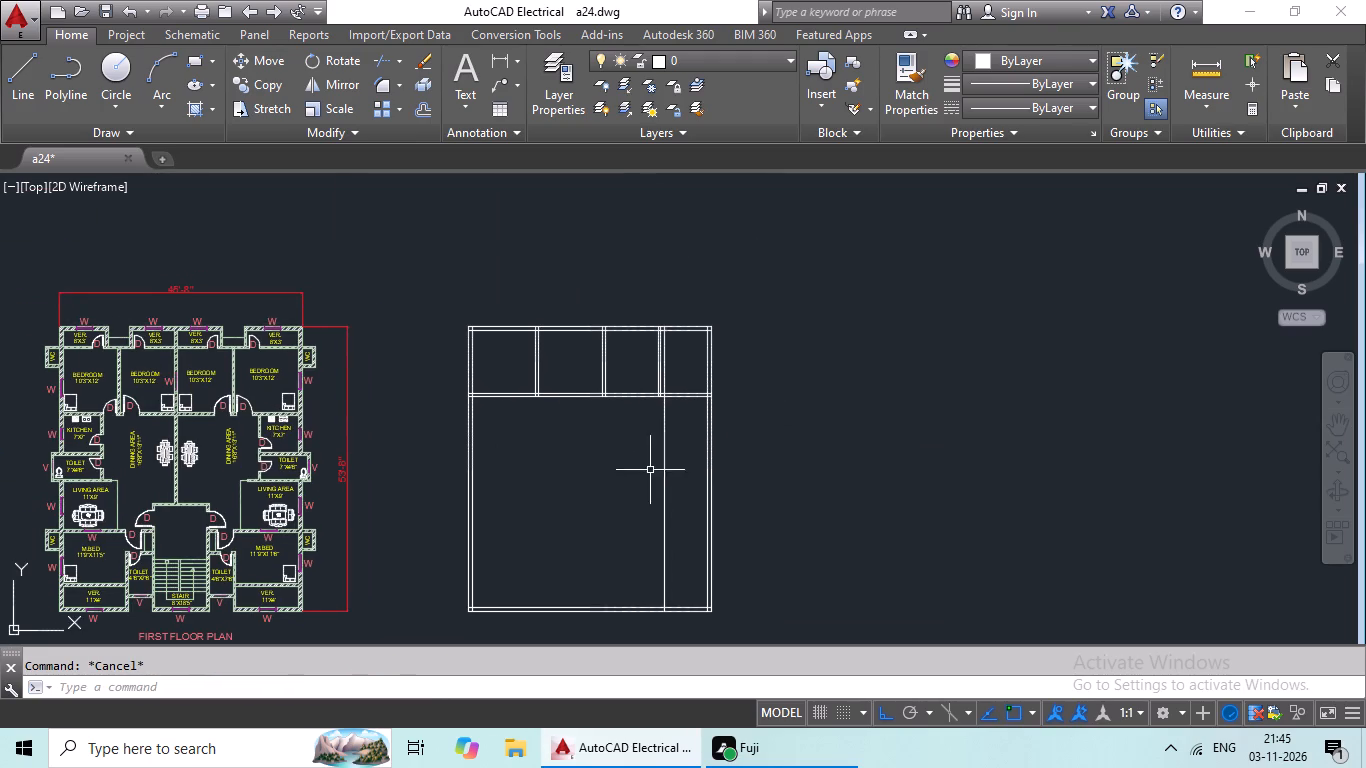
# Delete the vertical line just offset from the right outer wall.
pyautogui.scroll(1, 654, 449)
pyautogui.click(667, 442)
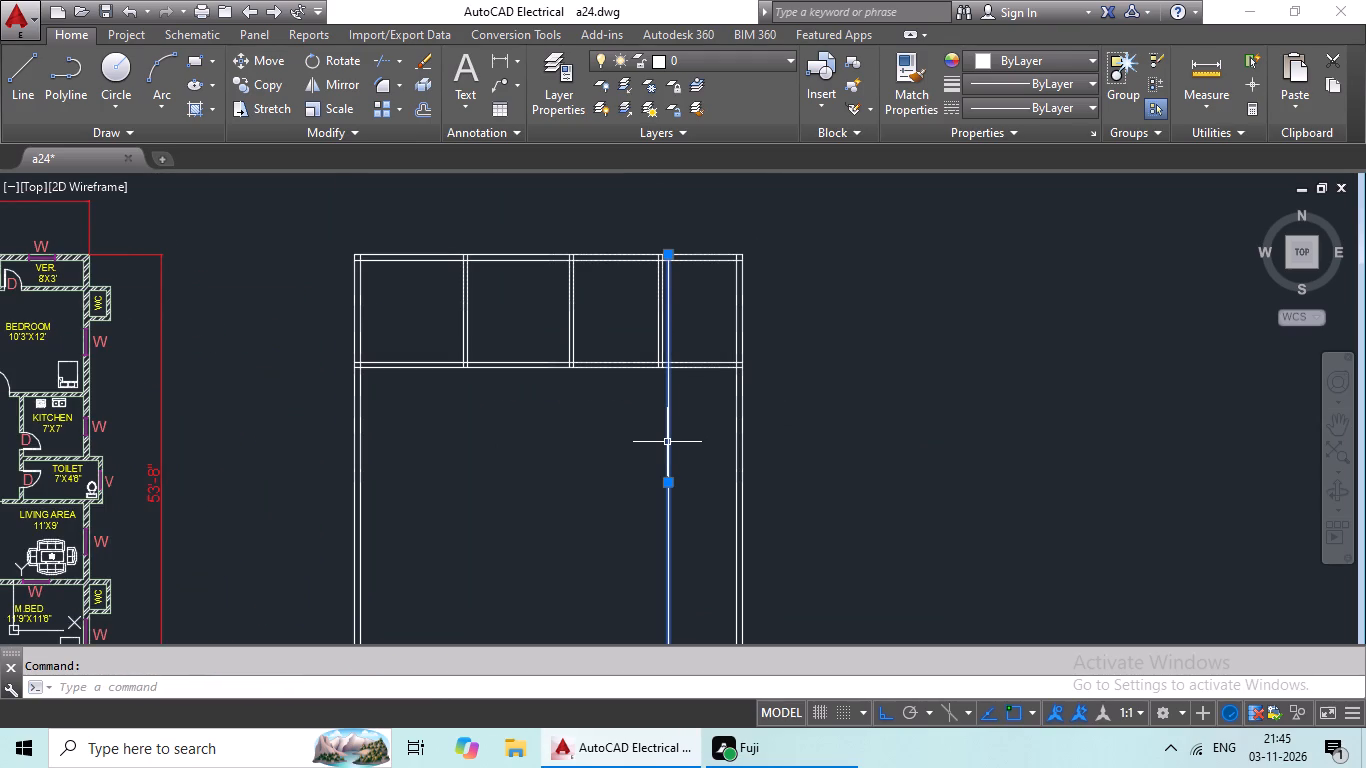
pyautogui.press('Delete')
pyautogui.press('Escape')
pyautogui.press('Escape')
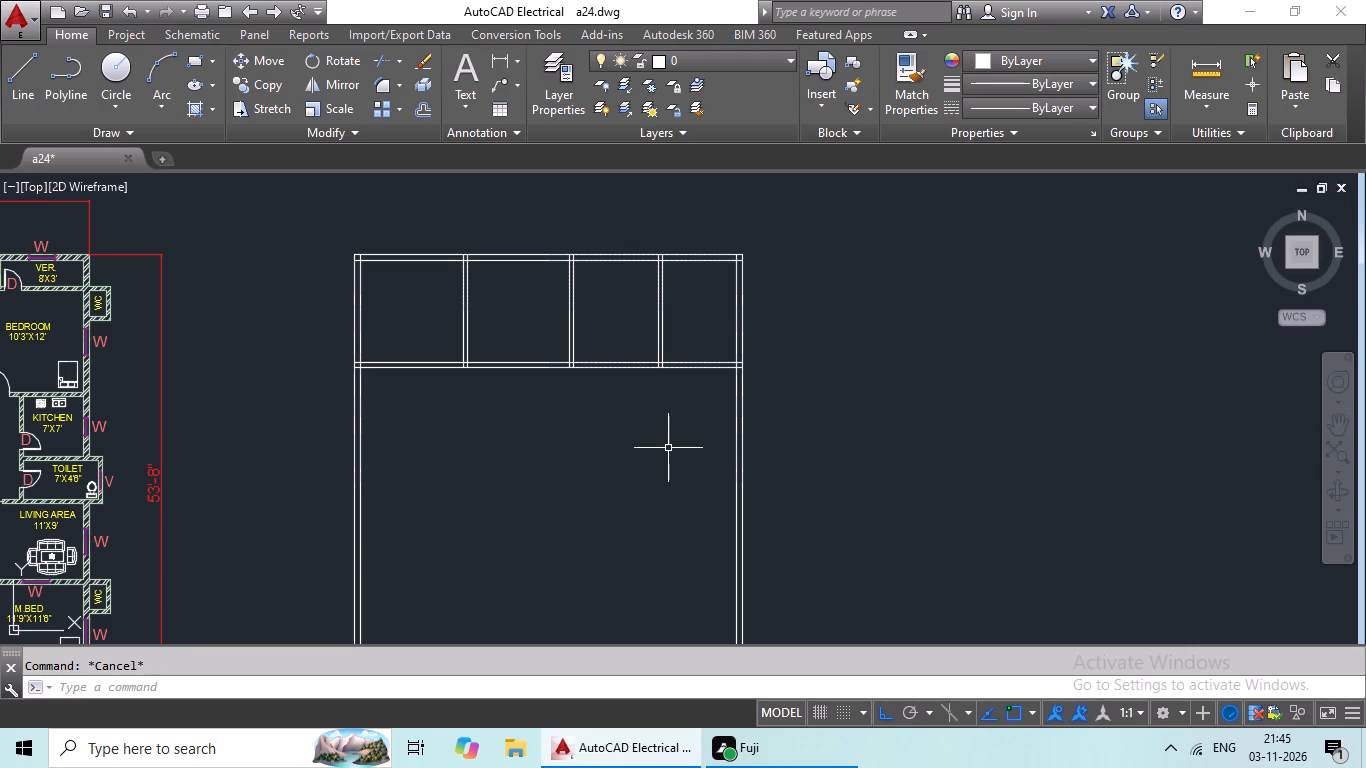
# Offset the inner line of the right outer wall 7' towards the interior.
pyautogui.press('o')
pyautogui.press('Return')
pyautogui.write("7'")
pyautogui.press('Return')
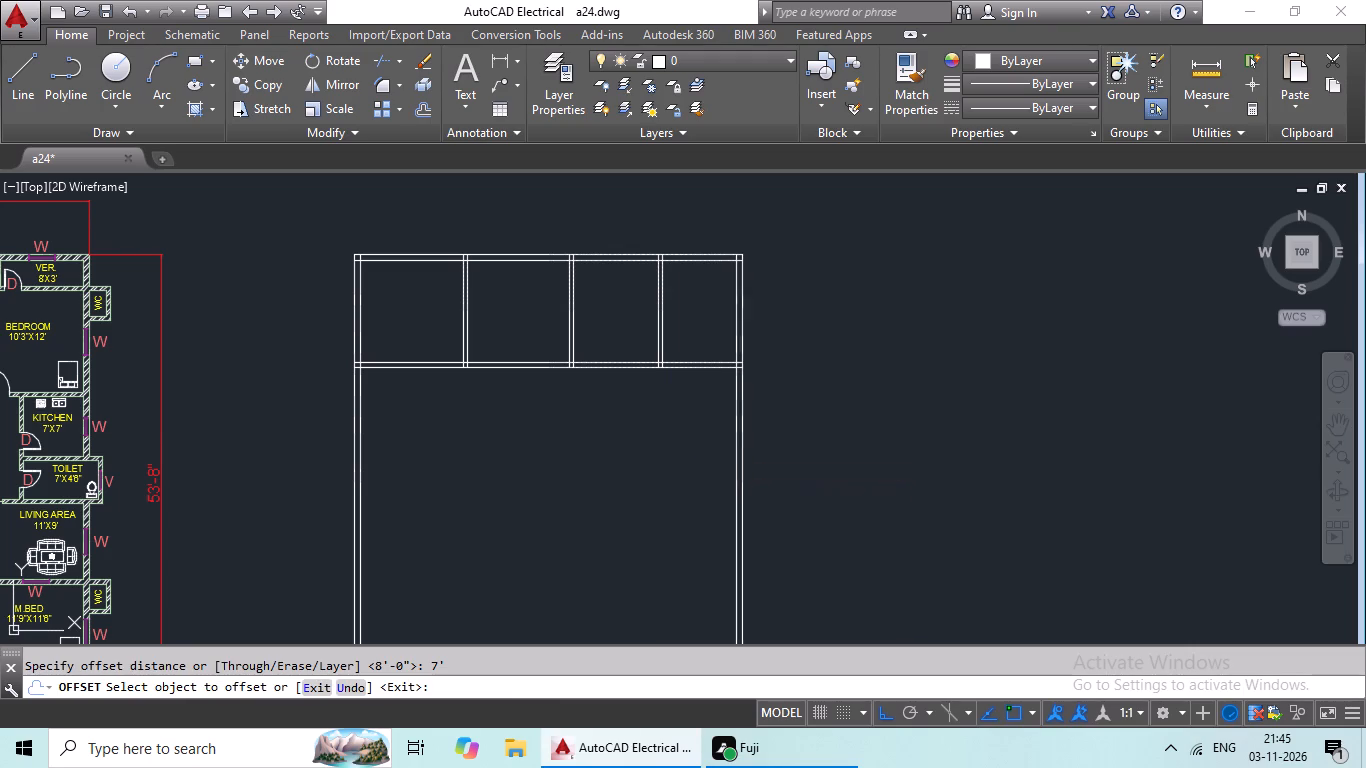
pyautogui.click(736, 447)
pyautogui.click(703, 471)
pyautogui.press('Escape')
pyautogui.press('Escape')
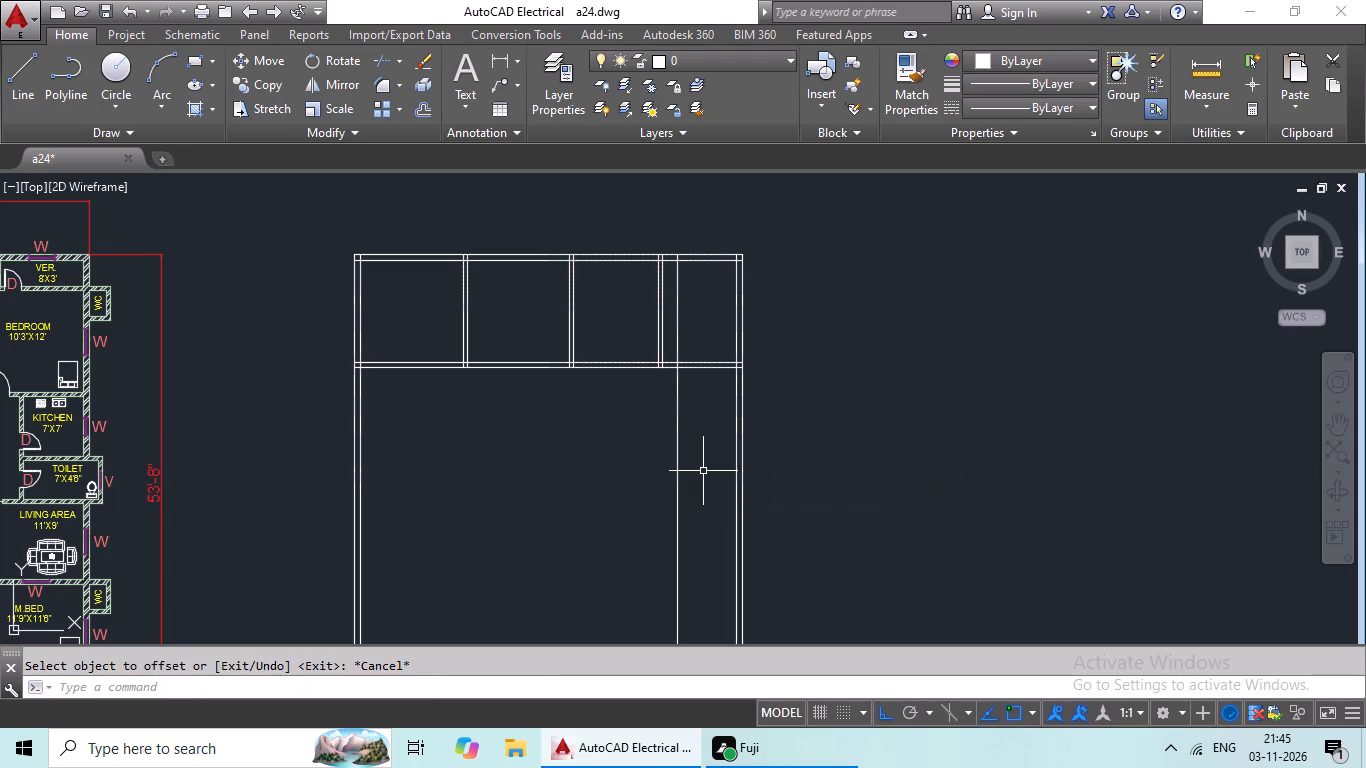
# Offset the new vertical line 6" away from the right outer wall to form a partition.
pyautogui.press('o')
pyautogui.press('Return')
pyautogui.write('6"')
pyautogui.press('Return')
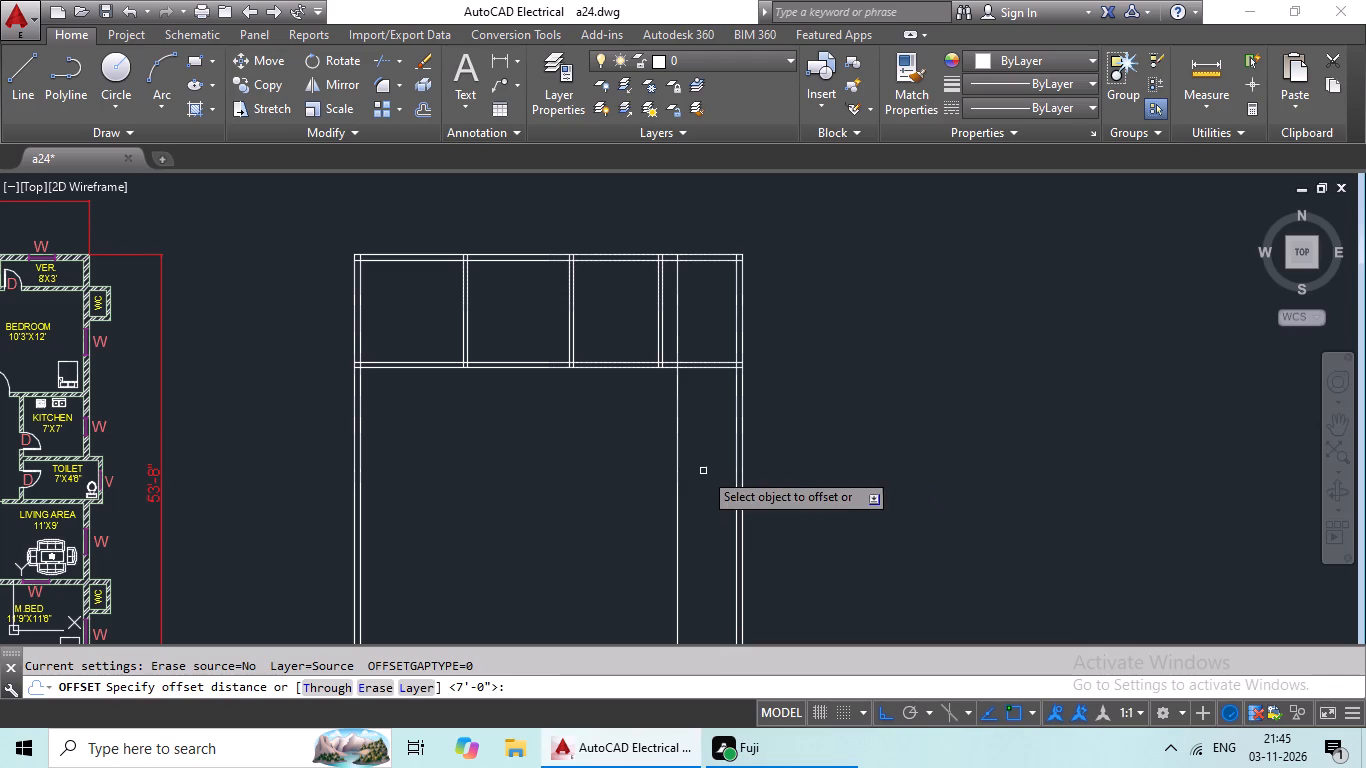
pyautogui.click(675, 465)
pyautogui.click(658, 470)
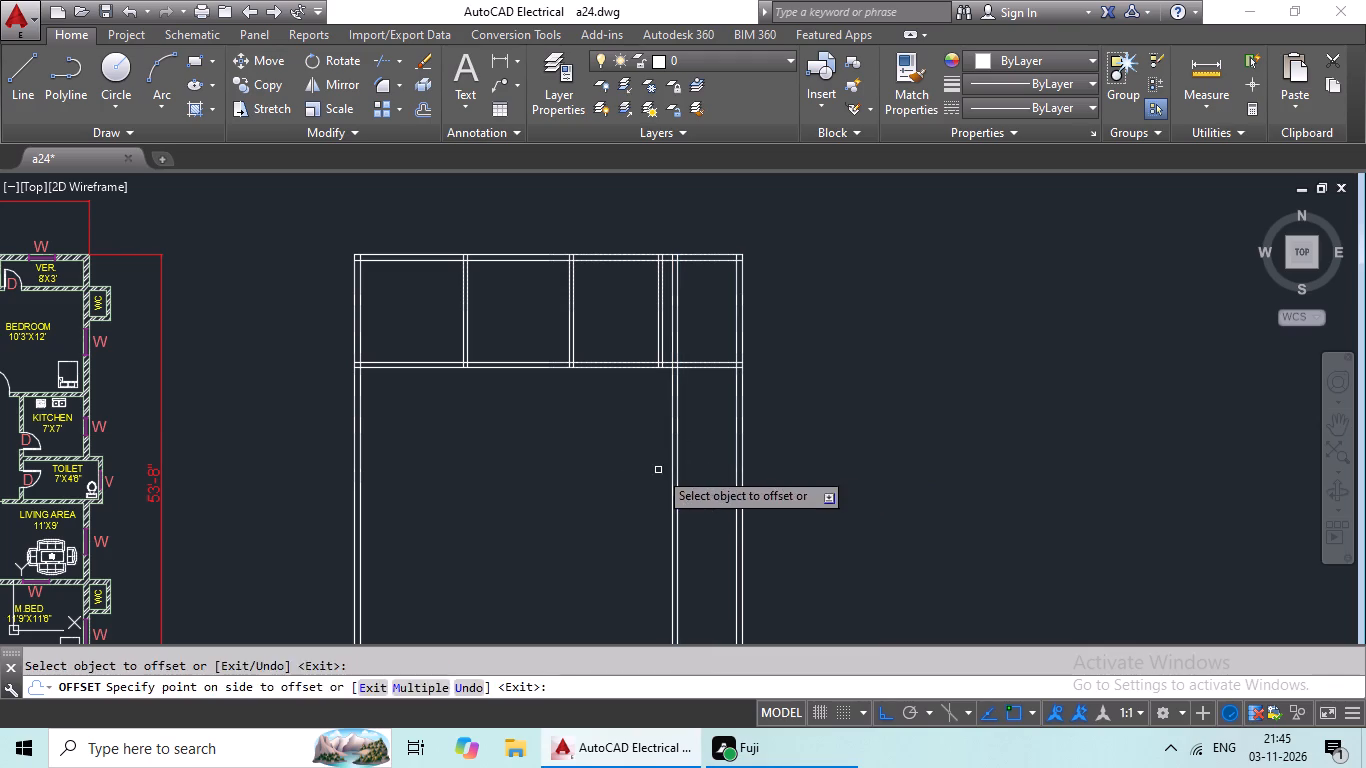
pyautogui.press('Escape')
pyautogui.press('Escape')
# Trim both lines of the new right-hand partition where they run above the horizontal wall.
pyautogui.write('tr')
pyautogui.press('space')
pyautogui.press('space')
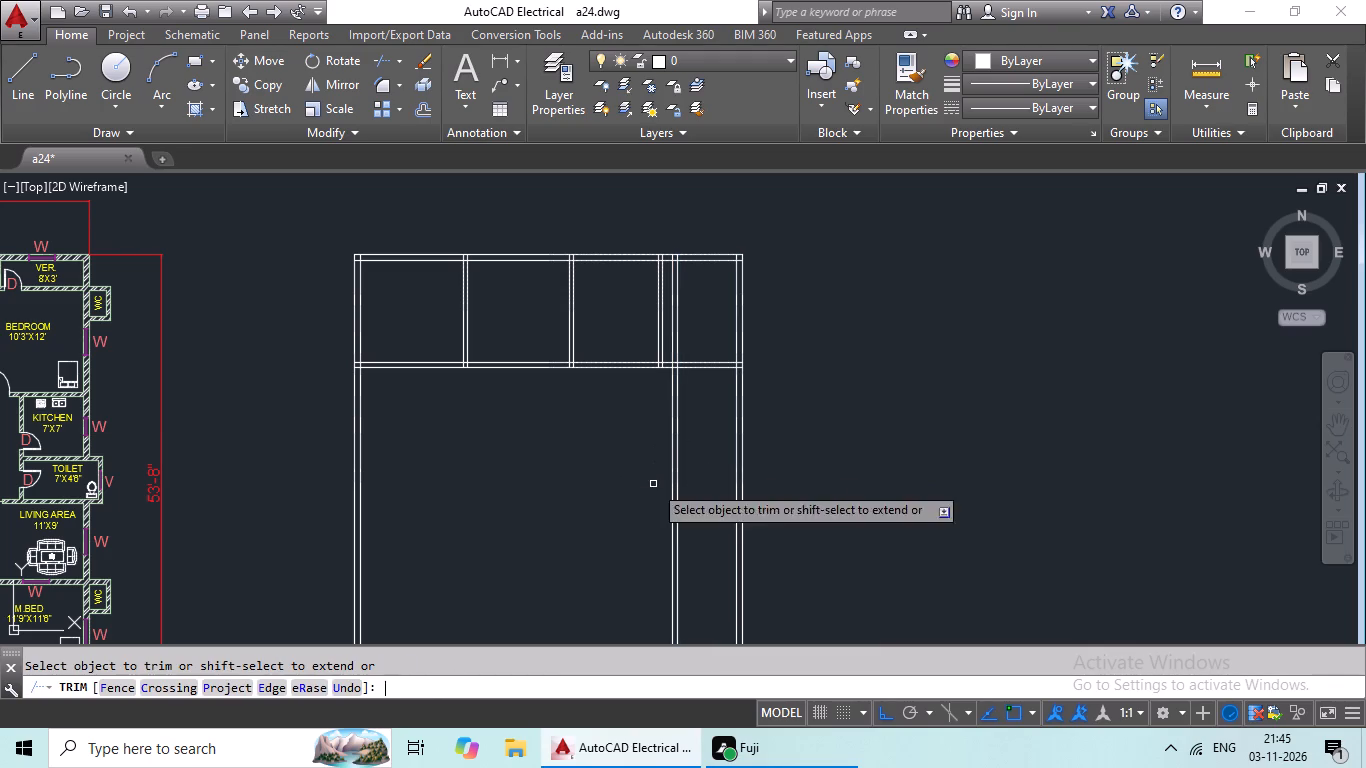
pyautogui.scroll(4, 680, 341)
pyautogui.moveTo(751, 293); pyautogui.dragTo(629, 416)
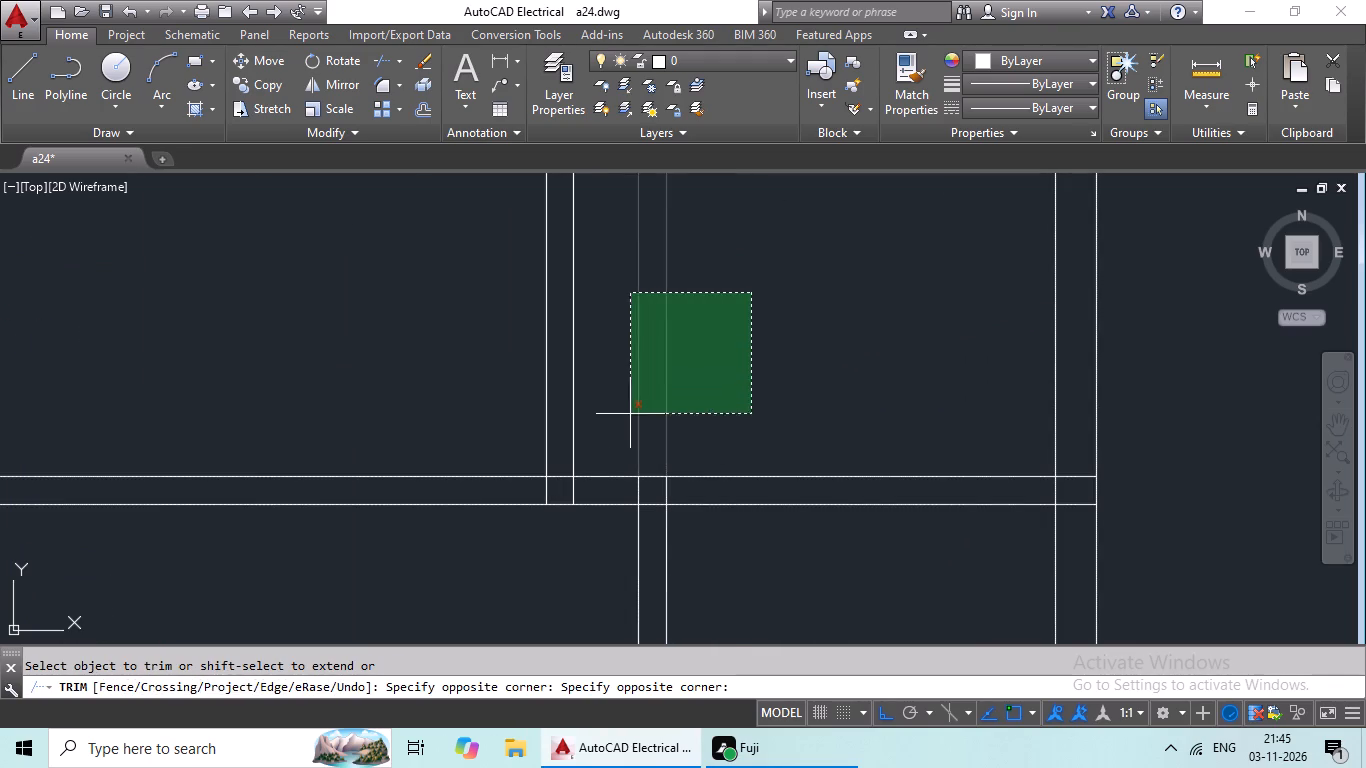
pyautogui.moveTo(629, 416); pyautogui.dragTo(629, 417)
pyautogui.click(638, 407)
pyautogui.click(669, 371)
pyautogui.press('Escape')
# Offset the lower line of the horizontal wall 7' downward.
pyautogui.moveTo(708, 348); pyautogui.dragTo(727, 207, button='middle')
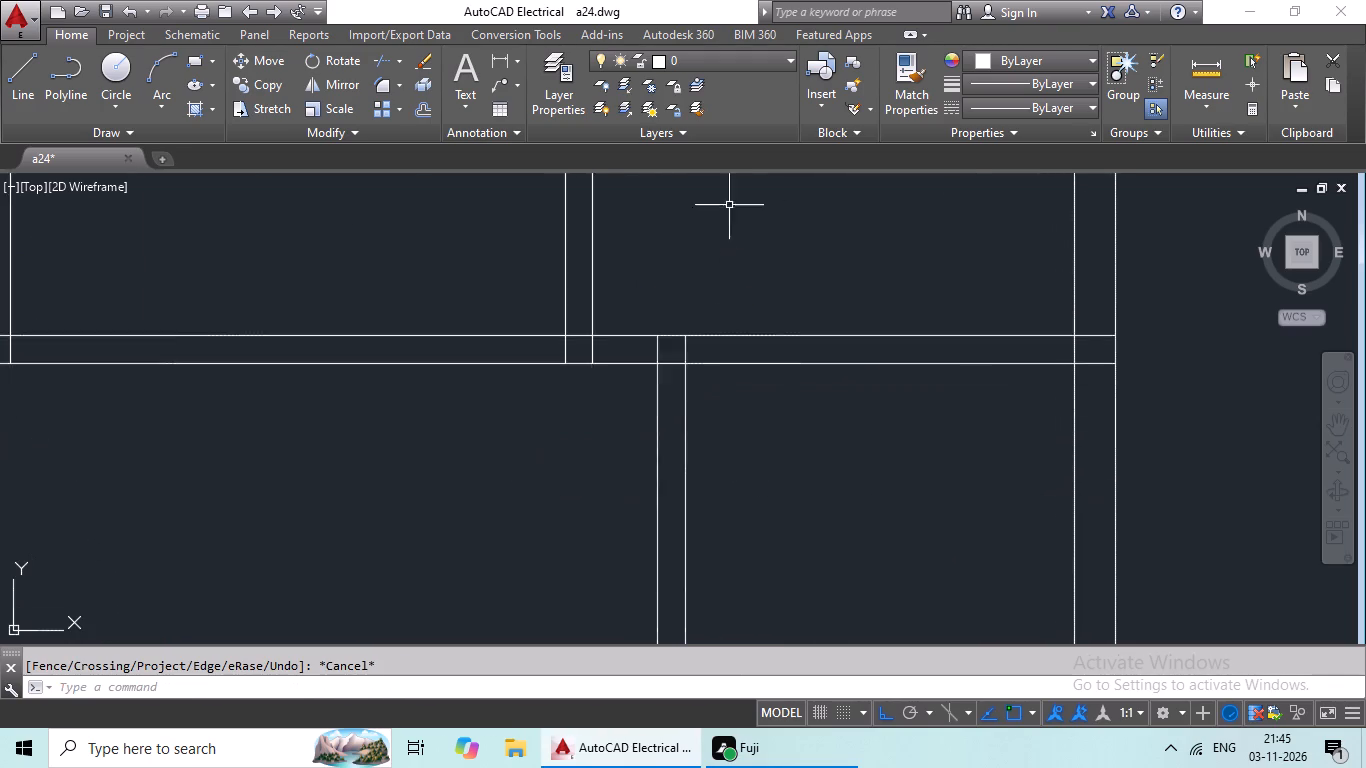
pyautogui.scroll(-1, 735, 348)
pyautogui.moveTo(810, 514); pyautogui.dragTo(815, 415, button='middle')
pyautogui.press('Escape')
pyautogui.press('Escape')
pyautogui.press('o')
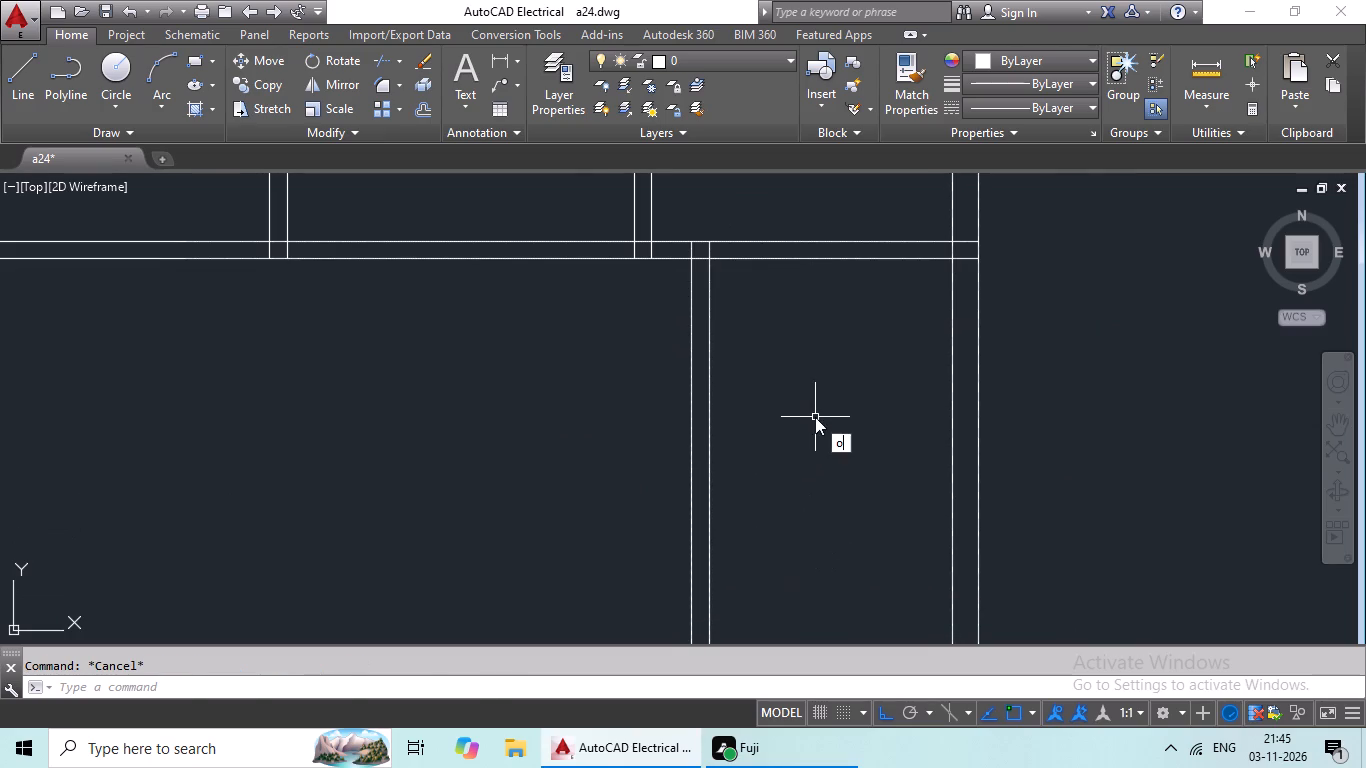
pyautogui.press('Return')
pyautogui.scroll(-3, 797, 341)
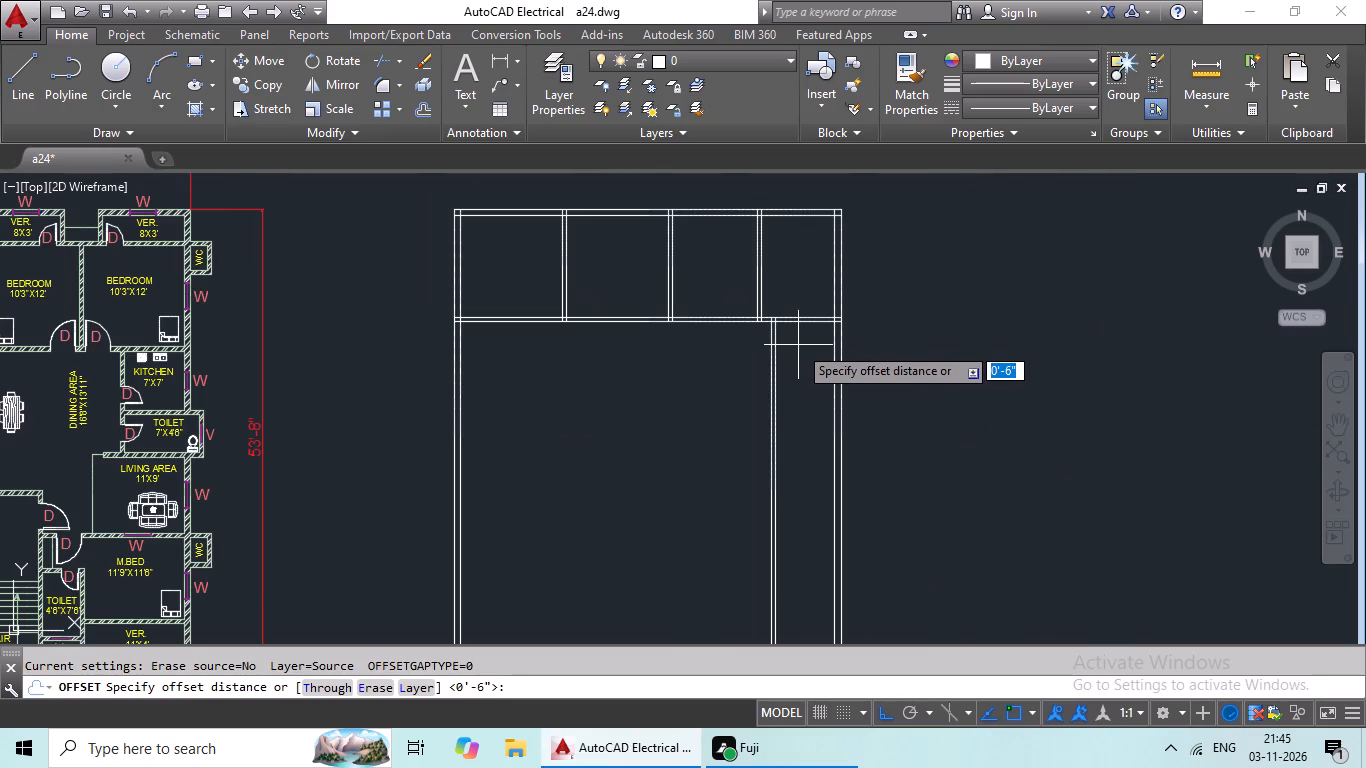
pyautogui.write("7'")
pyautogui.press('Return')
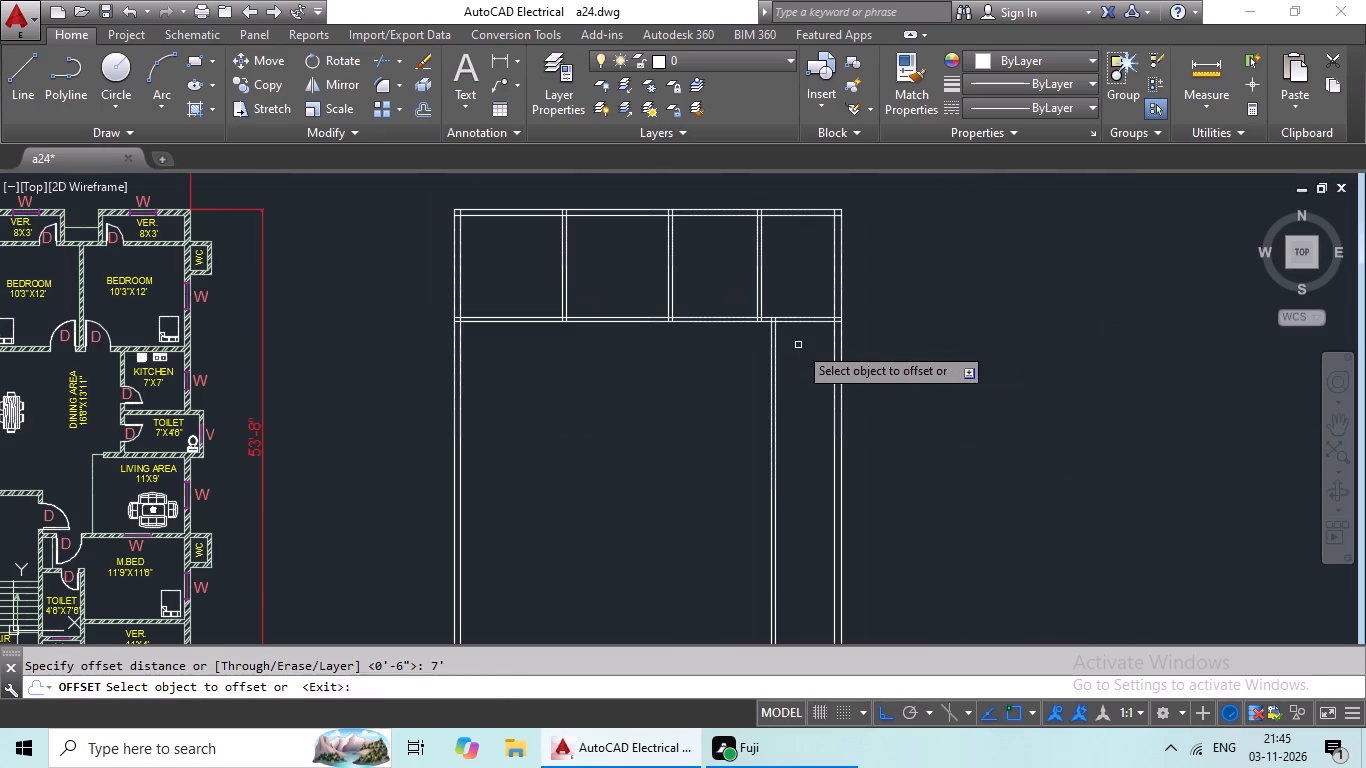
pyautogui.scroll(2, 805, 326)
pyautogui.moveTo(813, 314); pyautogui.dragTo(812, 329)
pyautogui.click(791, 399)
pyautogui.press('Escape')
# Offset the new horizontal line 6" downward to form a second horizontal partition.
pyautogui.press('o')
pyautogui.press('Return')
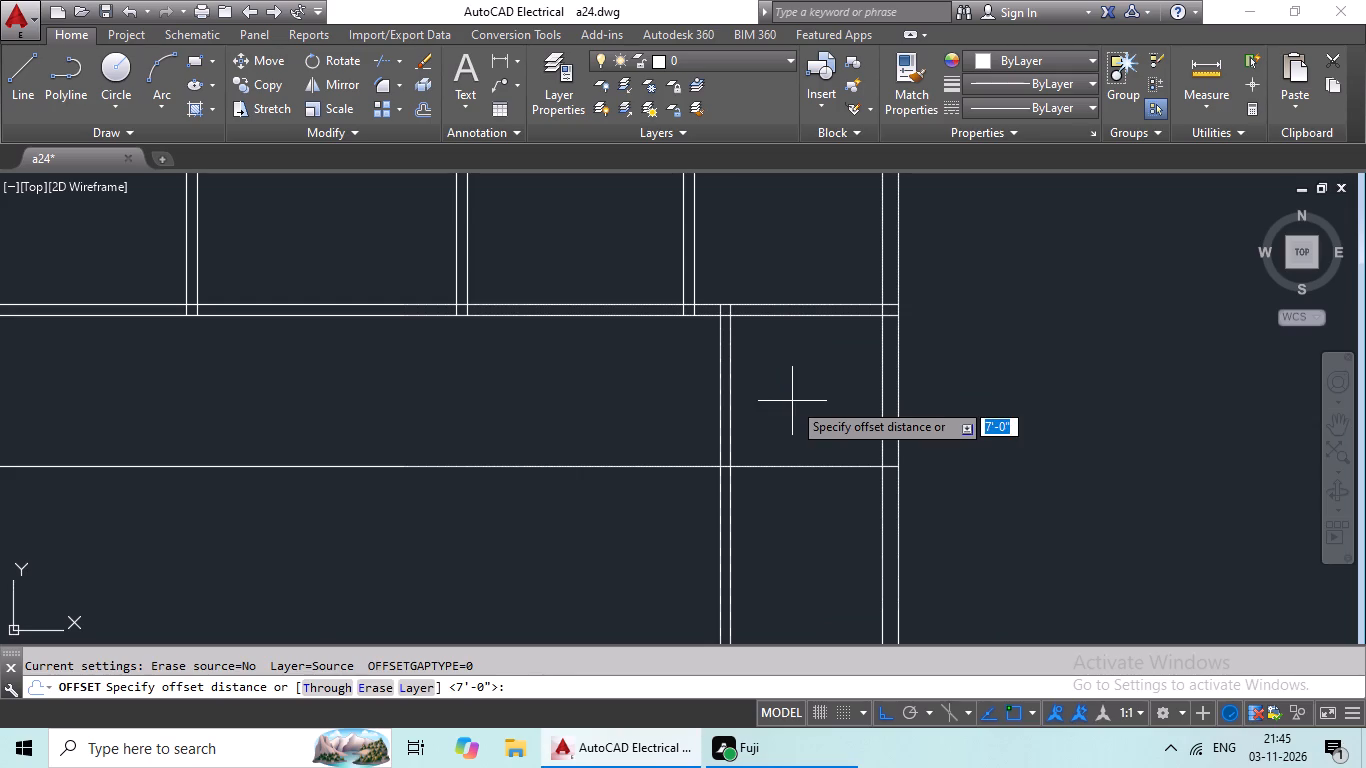
pyautogui.write('6"')
pyautogui.press('Return')
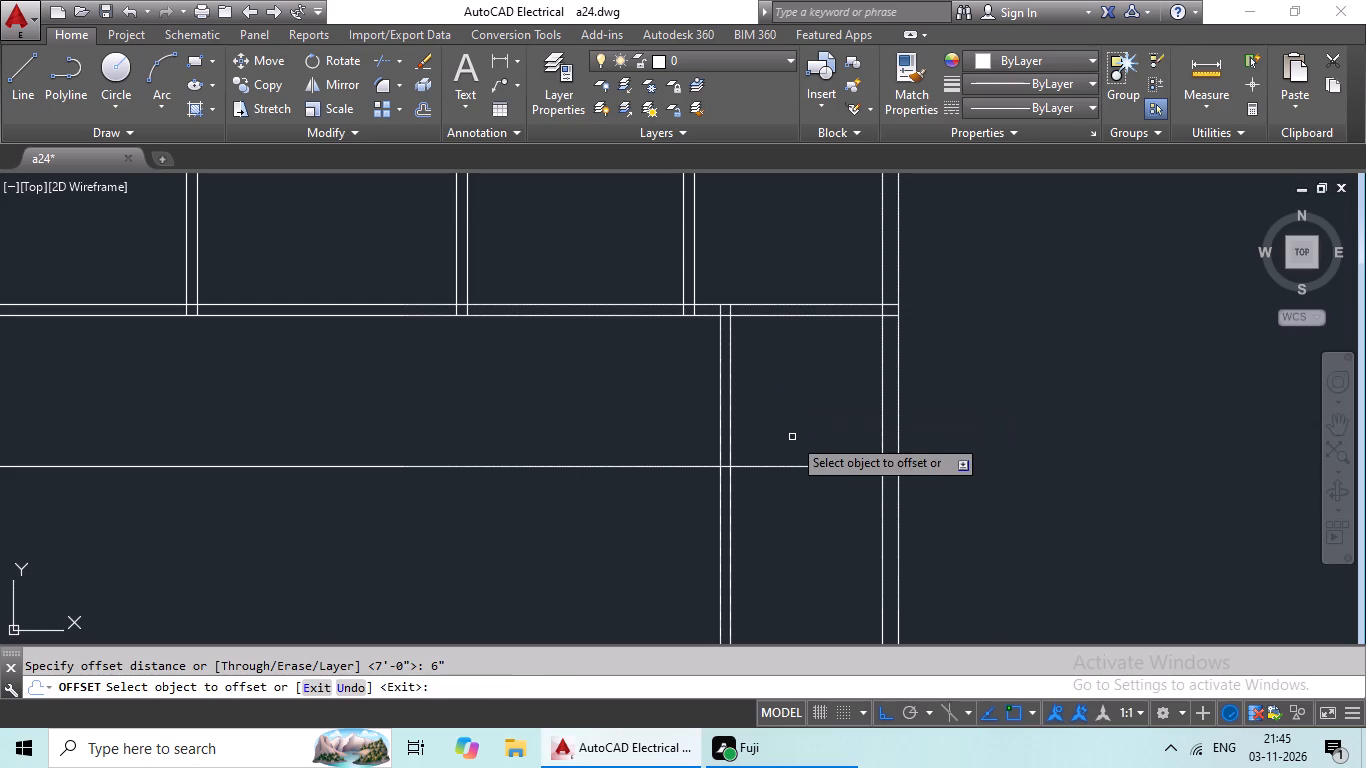
pyautogui.moveTo(785, 466); pyautogui.dragTo(785, 492)
pyautogui.click(783, 521)
pyautogui.scroll(-2, 797, 508)
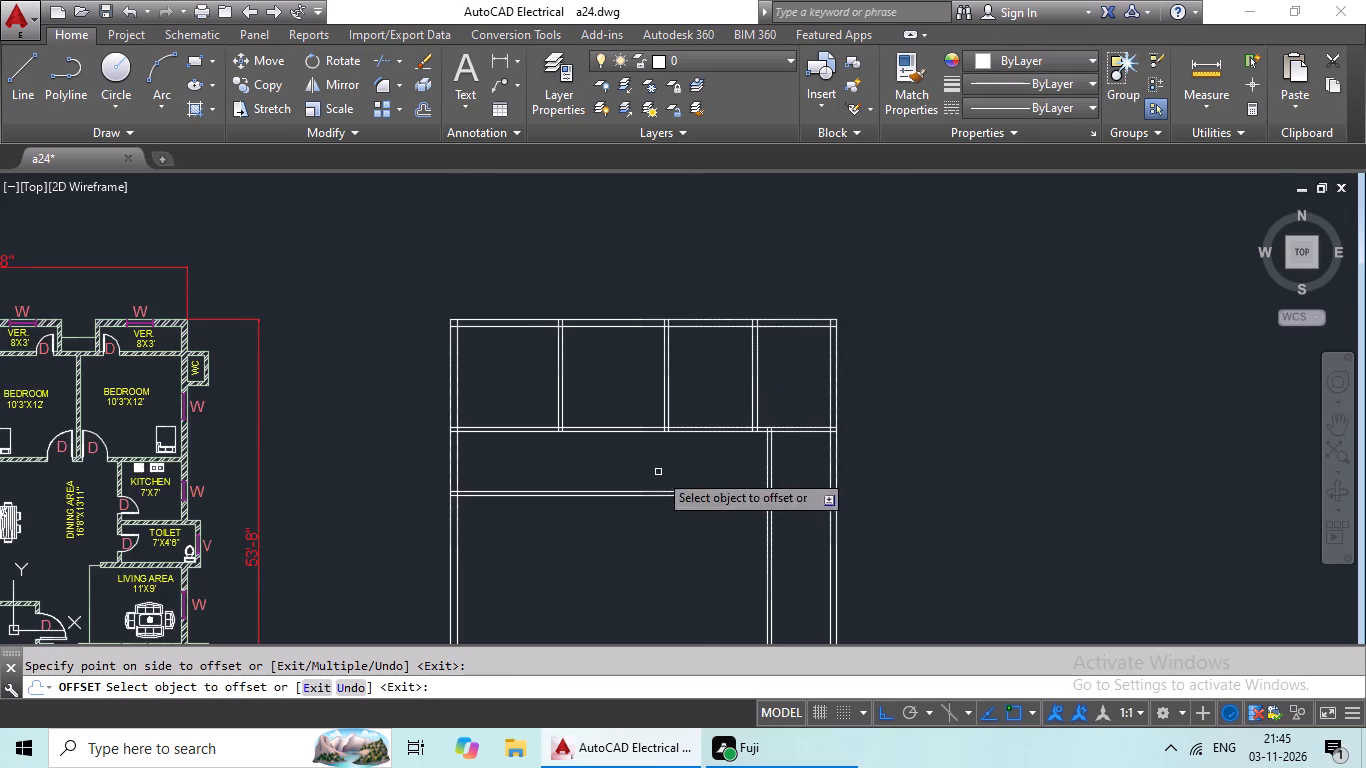
pyautogui.moveTo(658, 472); pyautogui.dragTo(748, 457, button='middle')
pyautogui.press('Escape')
pyautogui.press('Escape')
# Offset the inner line of the left outer wall 8' towards the interior.
pyautogui.press('o')
pyautogui.press('Return')
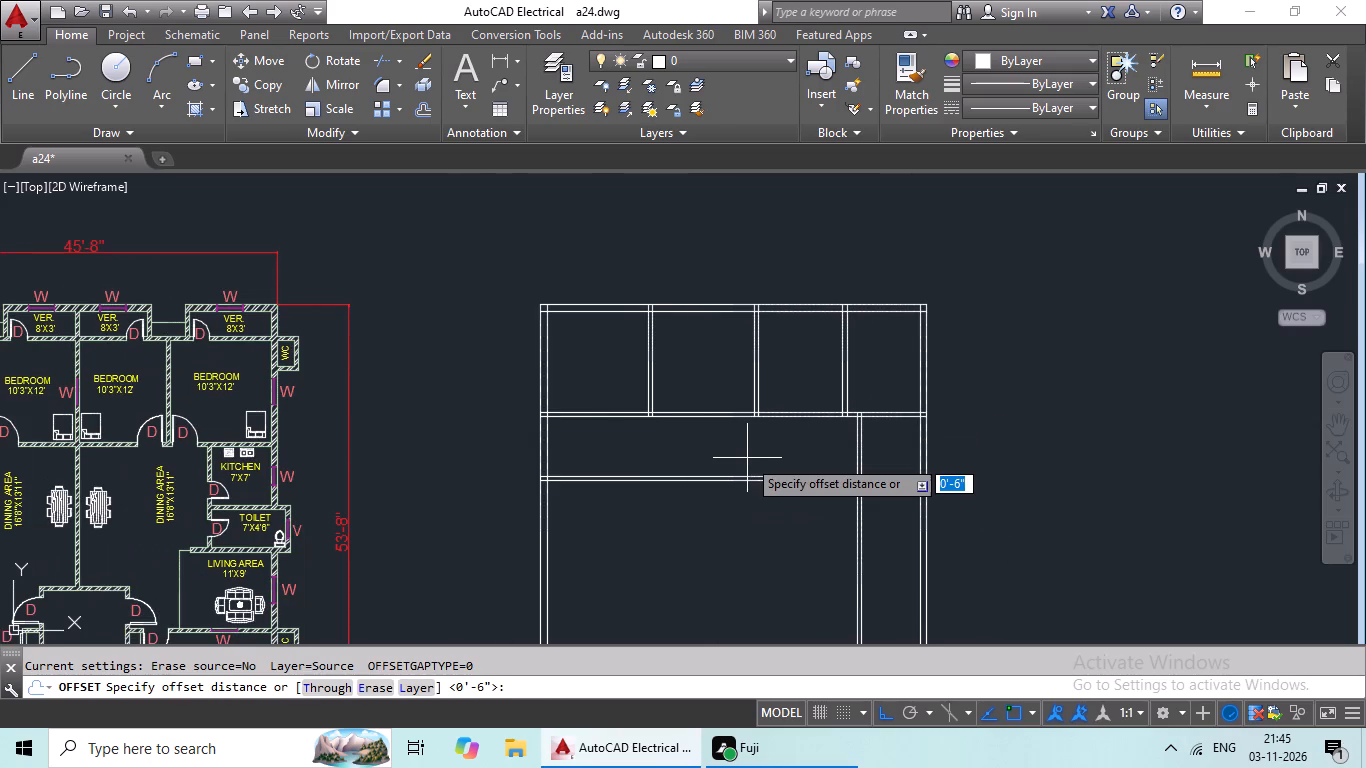
pyautogui.write("7'")
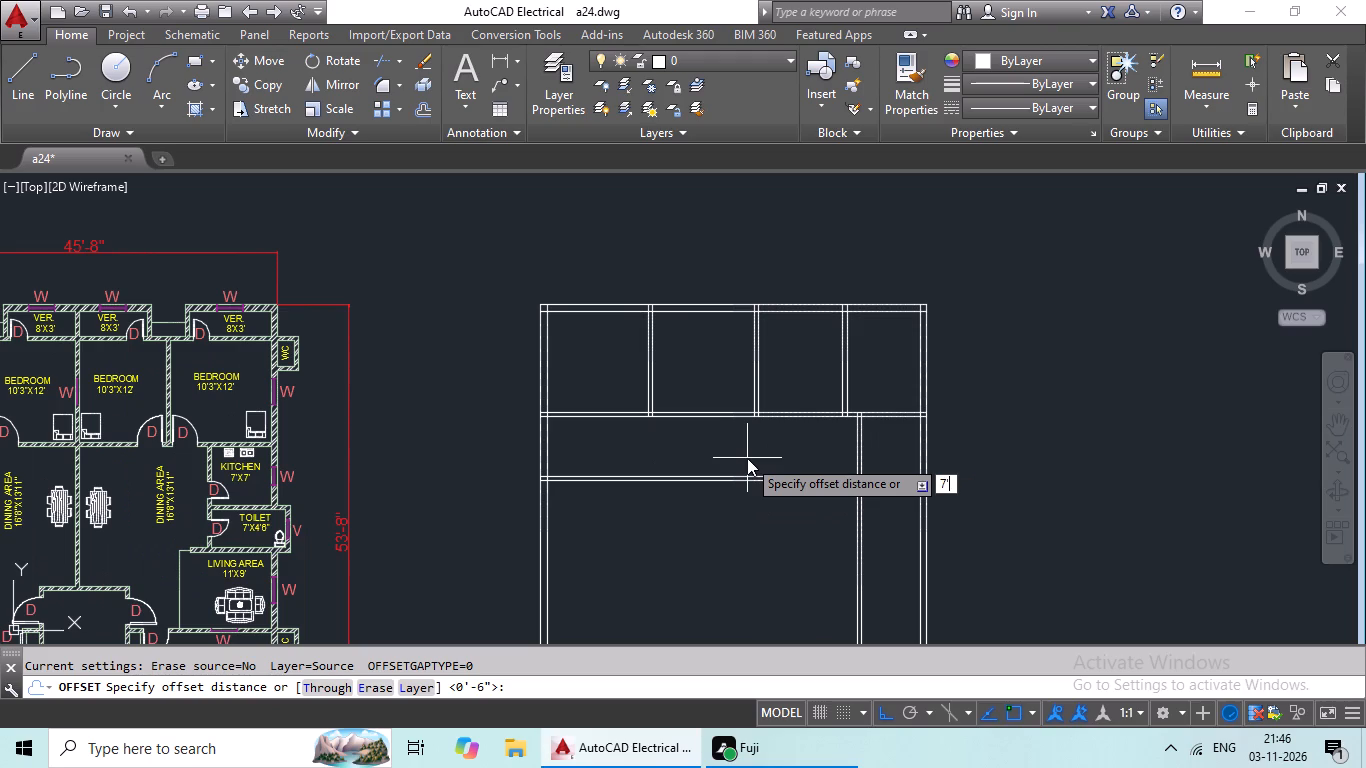
pyautogui.press('BackSpace')
pyautogui.write("8'")
pyautogui.press('BackSpace')
pyautogui.press('BackSpace')
pyautogui.press('BackSpace')
pyautogui.write("8'")
pyautogui.press('Return')
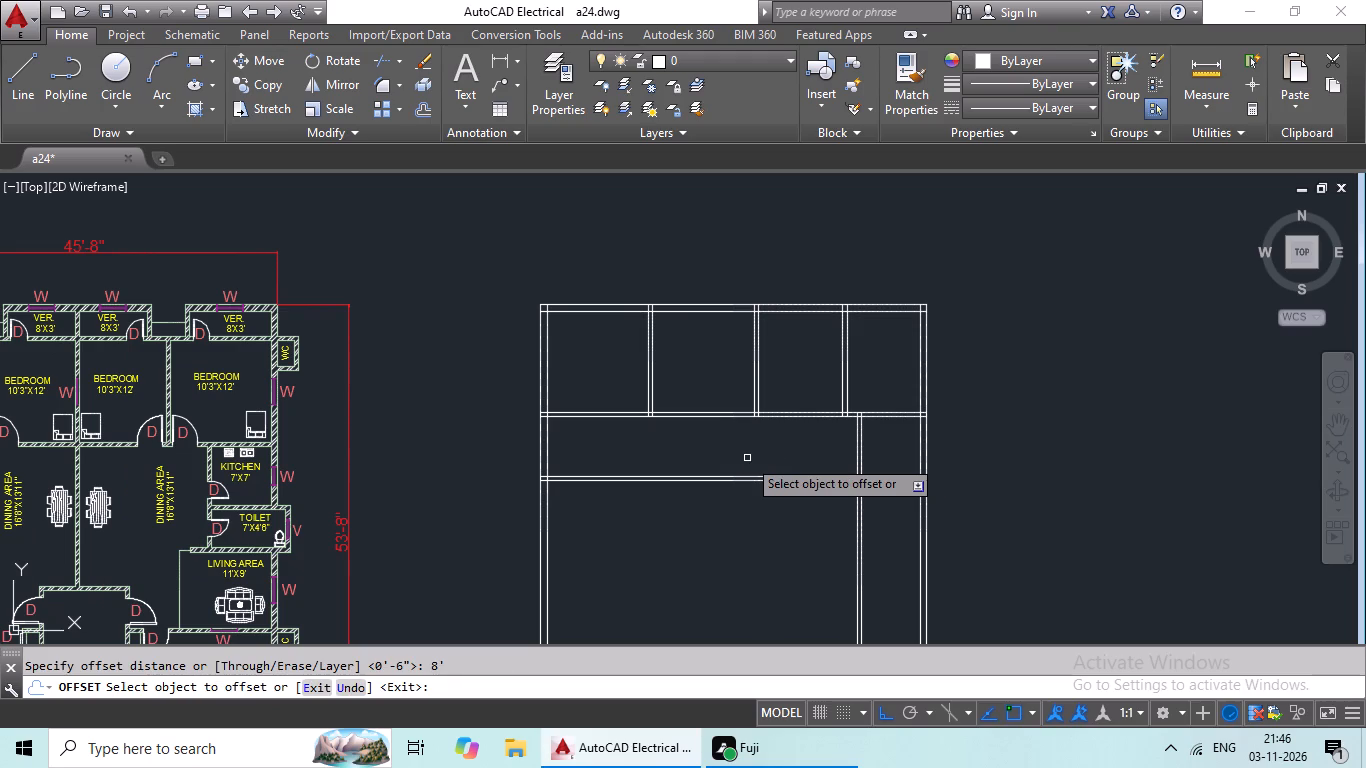
pyautogui.click(549, 538)
pyautogui.click(586, 525)
pyautogui.press('Escape')
pyautogui.press('Escape')
pyautogui.press('Escape')
pyautogui.press('Escape')
pyautogui.press('Escape')
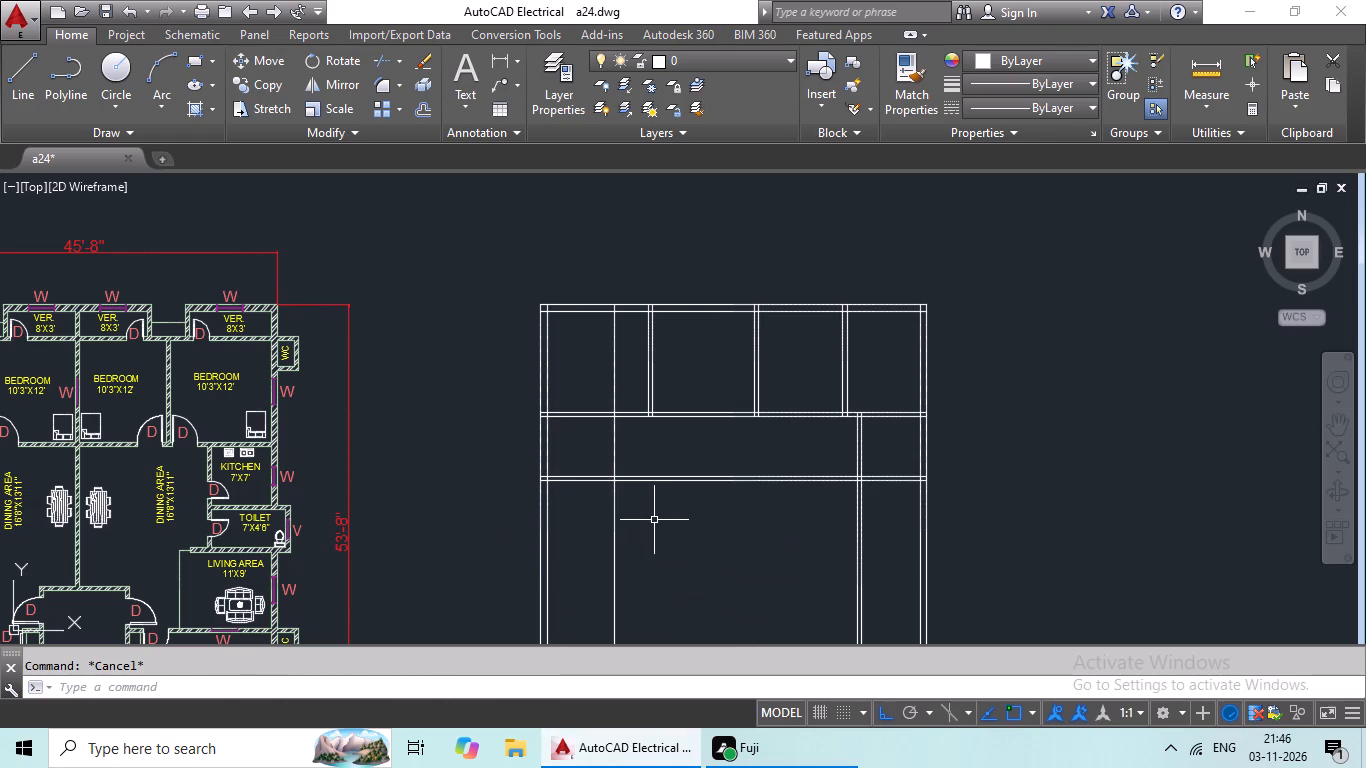
pyautogui.press('Escape')
# Offset the new left-hand vertical line 6" towards the interior to form a partition.
pyautogui.press('o')
pyautogui.press('Return')
pyautogui.write('6"')
pyautogui.press('Return')
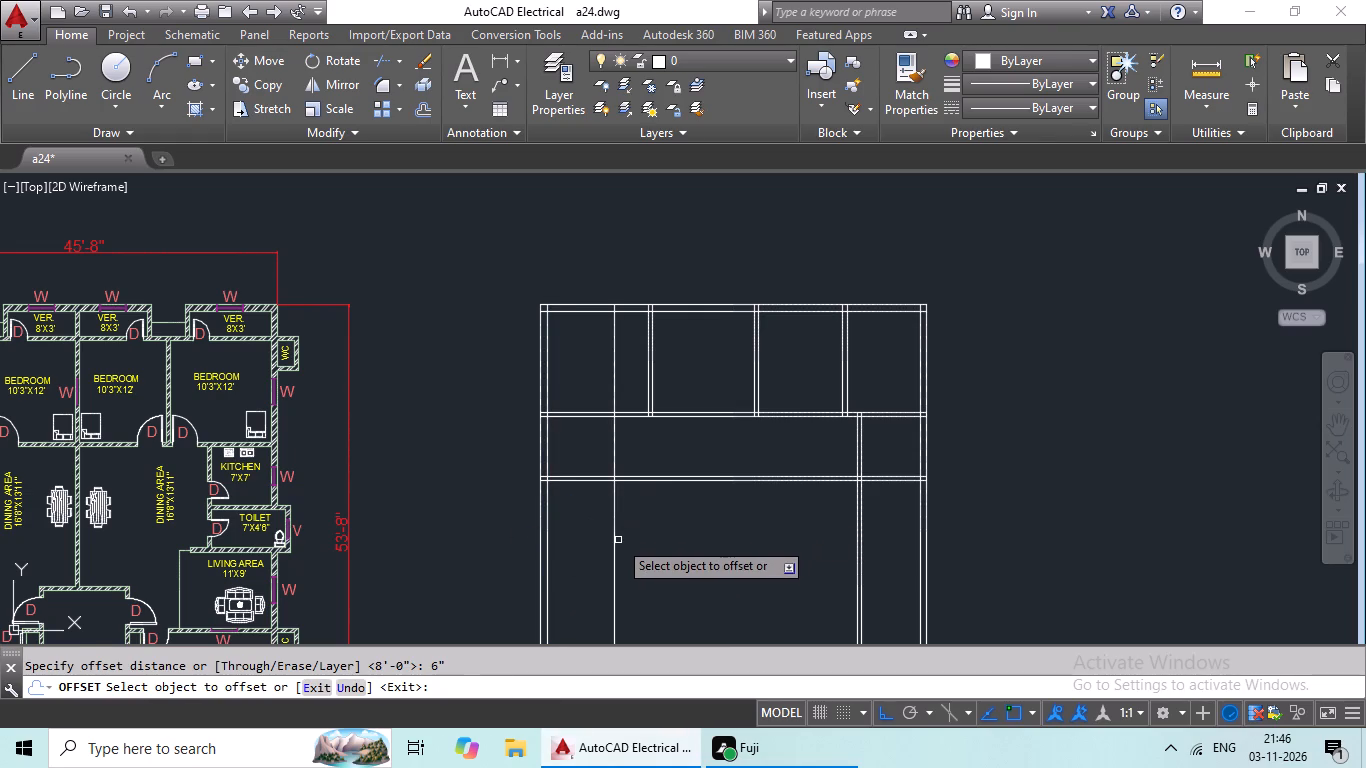
pyautogui.moveTo(614, 545); pyautogui.dragTo(643, 545)
pyautogui.click(661, 542)
pyautogui.press('Escape')
pyautogui.press('Escape')
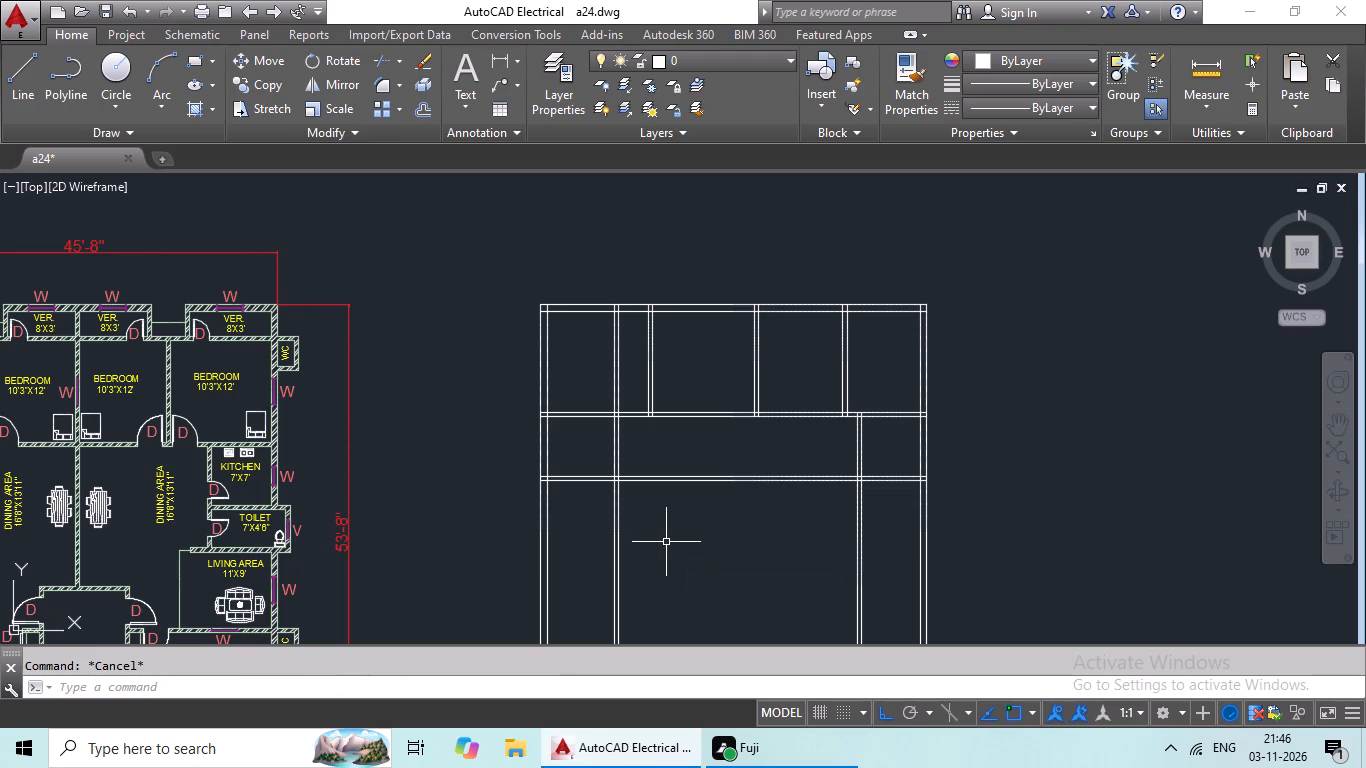
# Trim both lines of the new left-hand partition where they run above the upper horizontal wall.
pyautogui.write('tr')
pyautogui.press('space')
pyautogui.press('space')
pyautogui.scroll(1, 634, 454)
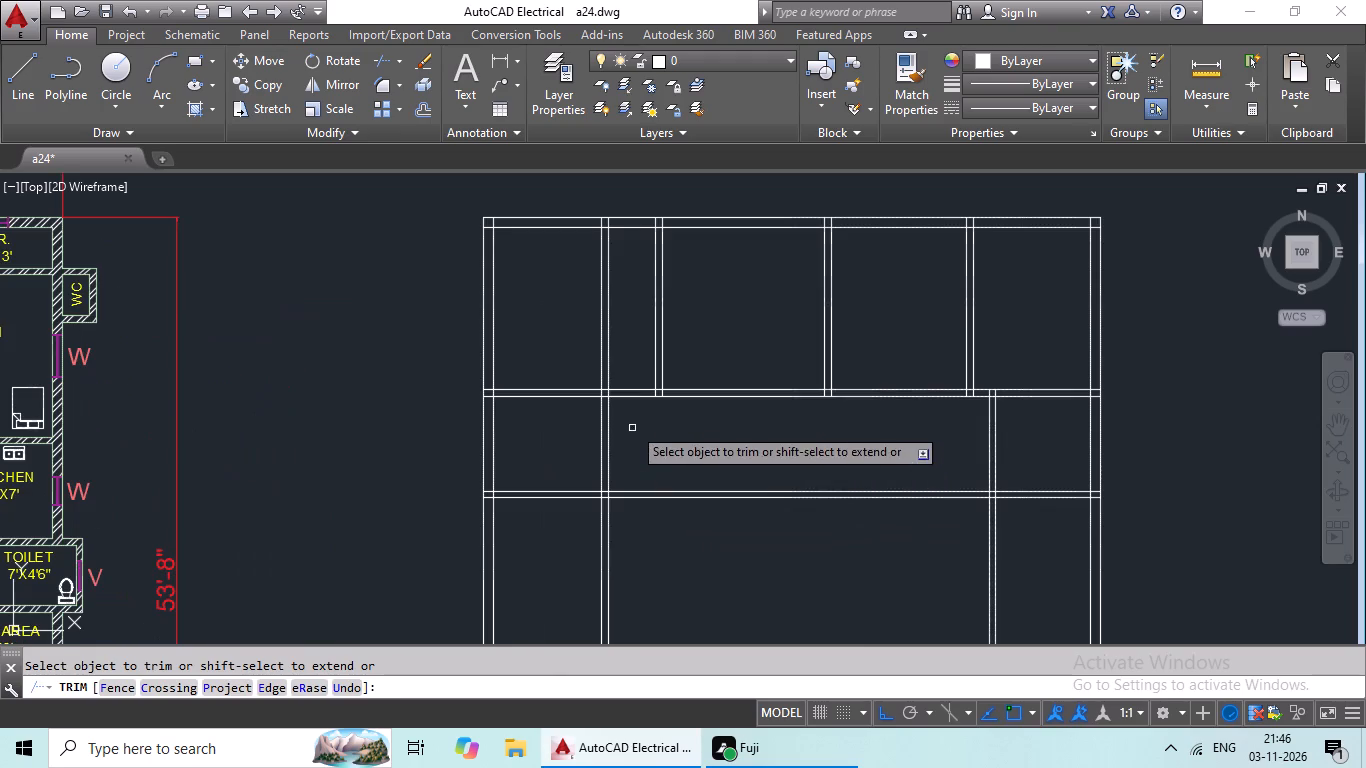
pyautogui.scroll(3, 621, 370)
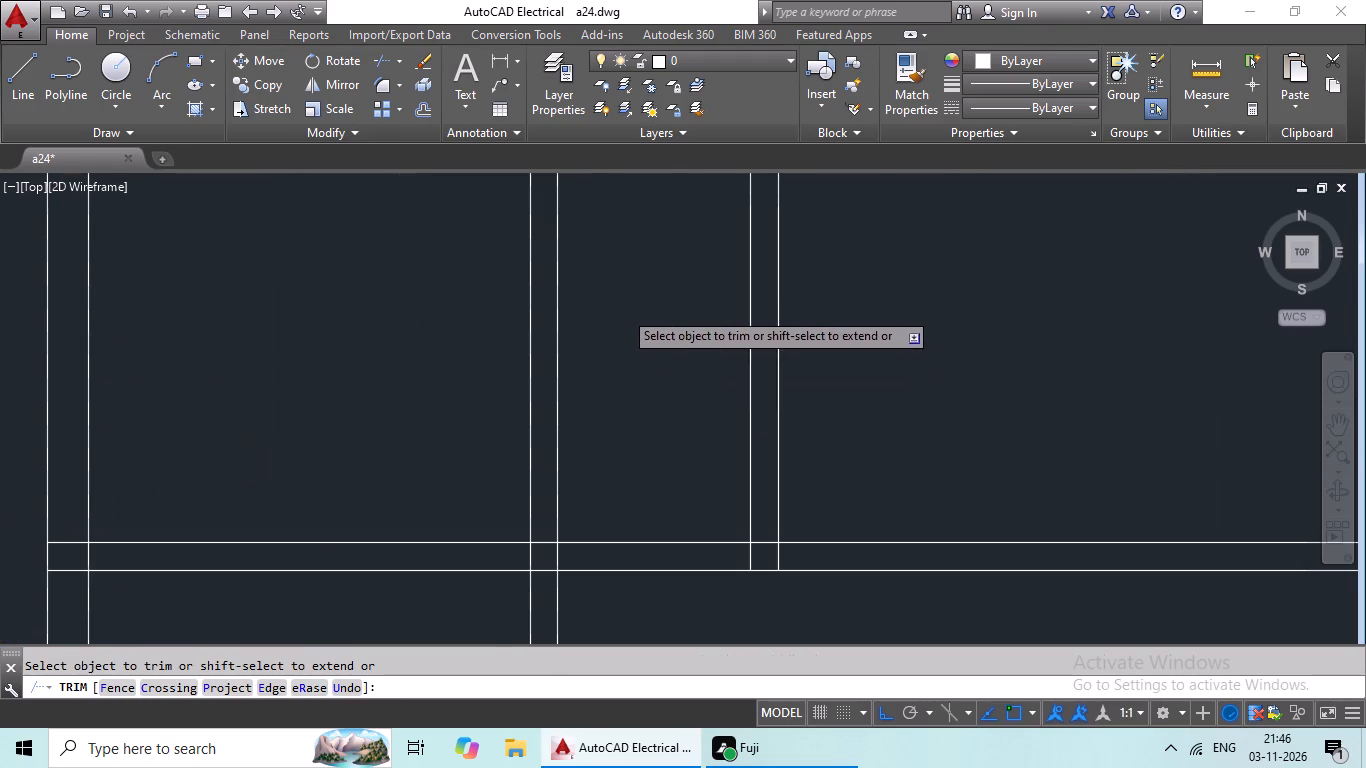
pyautogui.moveTo(670, 319); pyautogui.dragTo(503, 410)
pyautogui.click(470, 413)
pyautogui.scroll(-3, 490, 390)
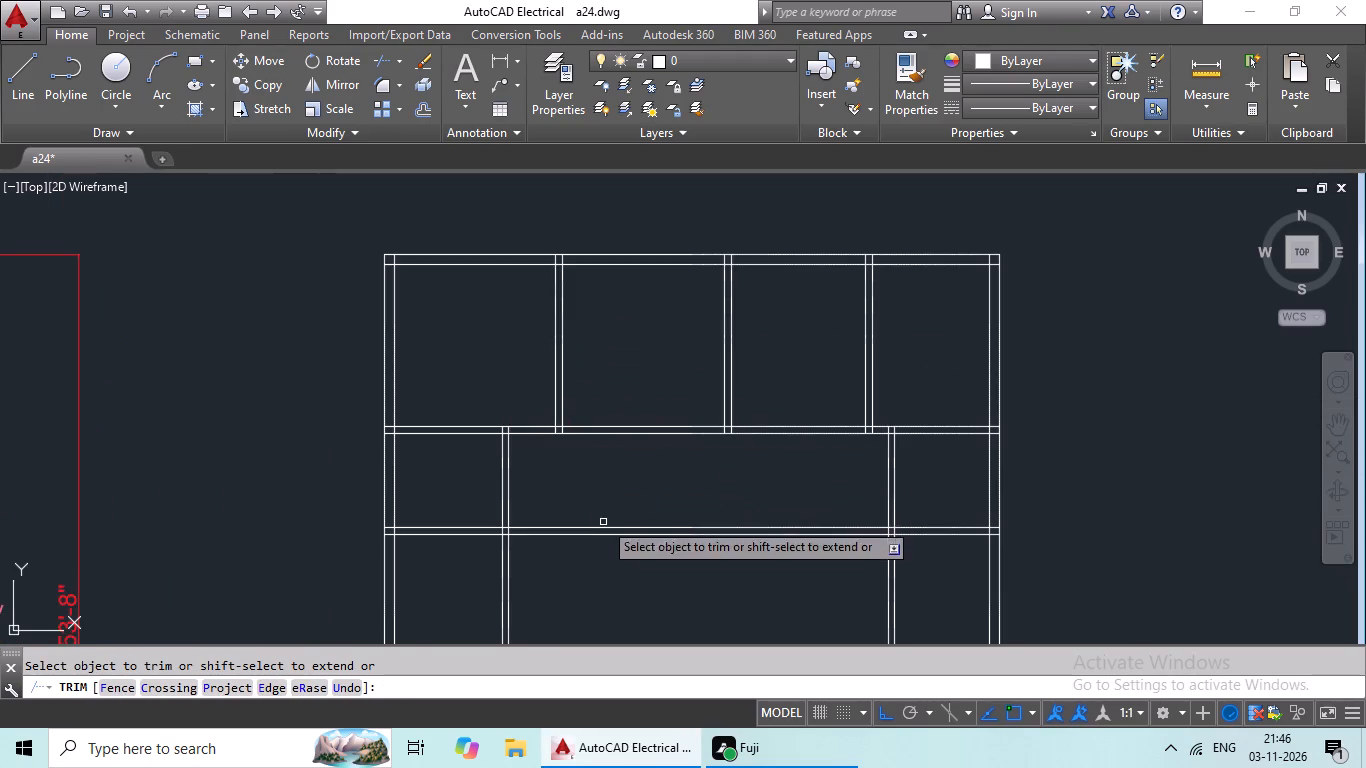
pyautogui.moveTo(602, 520); pyautogui.dragTo(622, 397, button='middle')
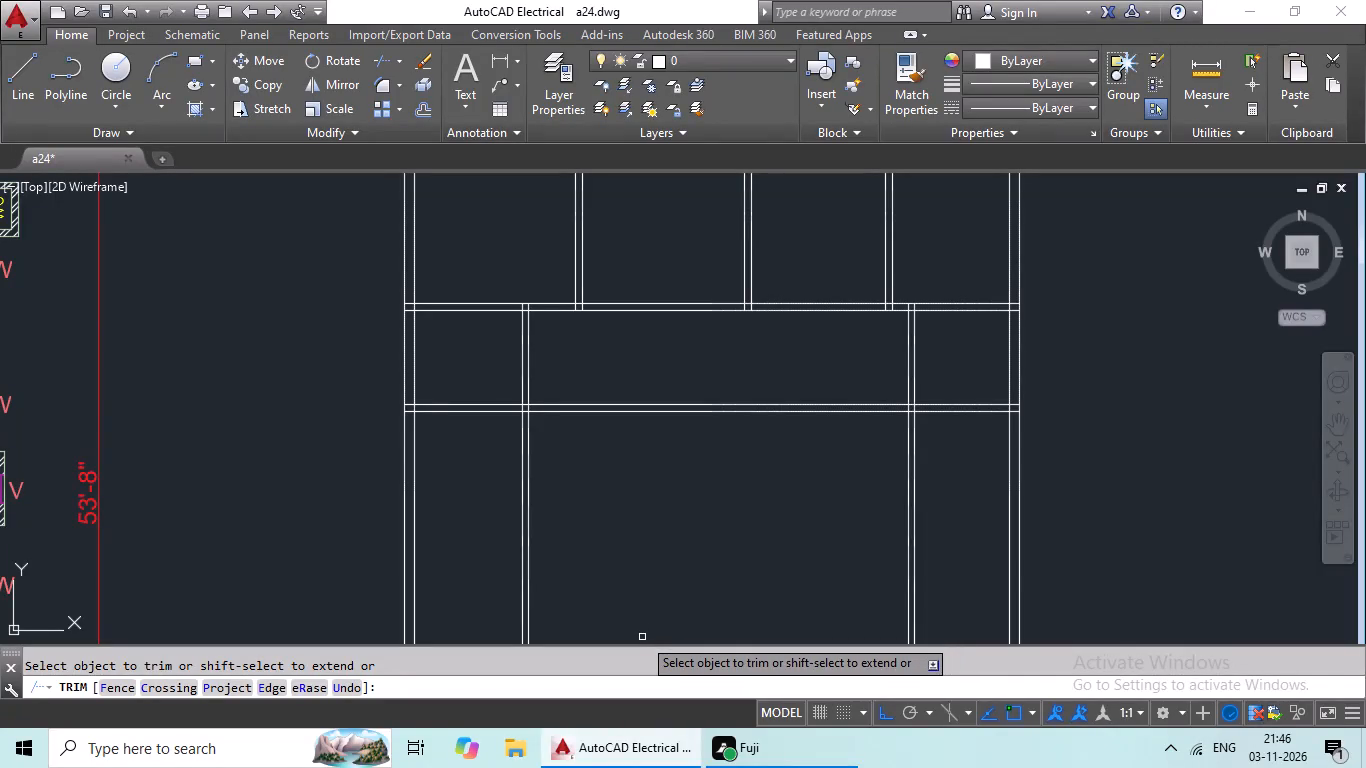
pyautogui.scroll(-1, 642, 637)
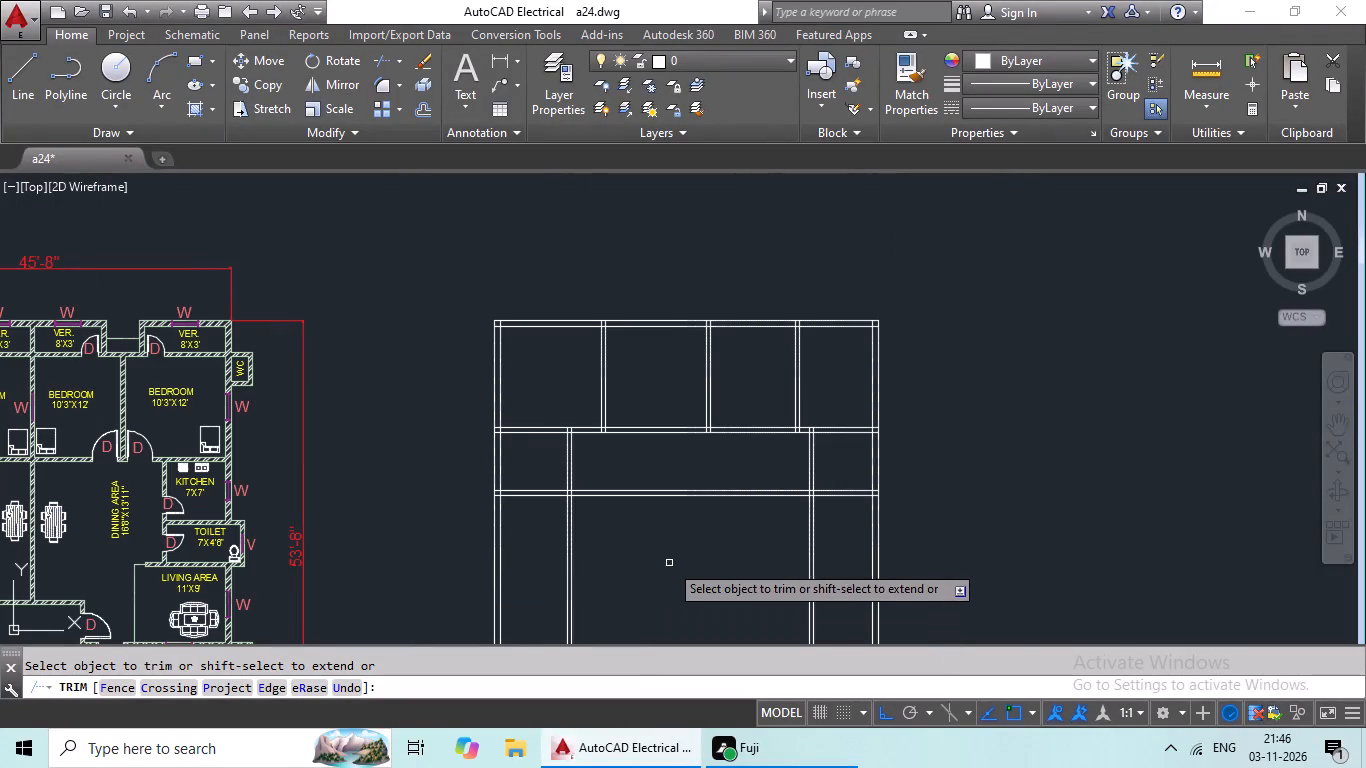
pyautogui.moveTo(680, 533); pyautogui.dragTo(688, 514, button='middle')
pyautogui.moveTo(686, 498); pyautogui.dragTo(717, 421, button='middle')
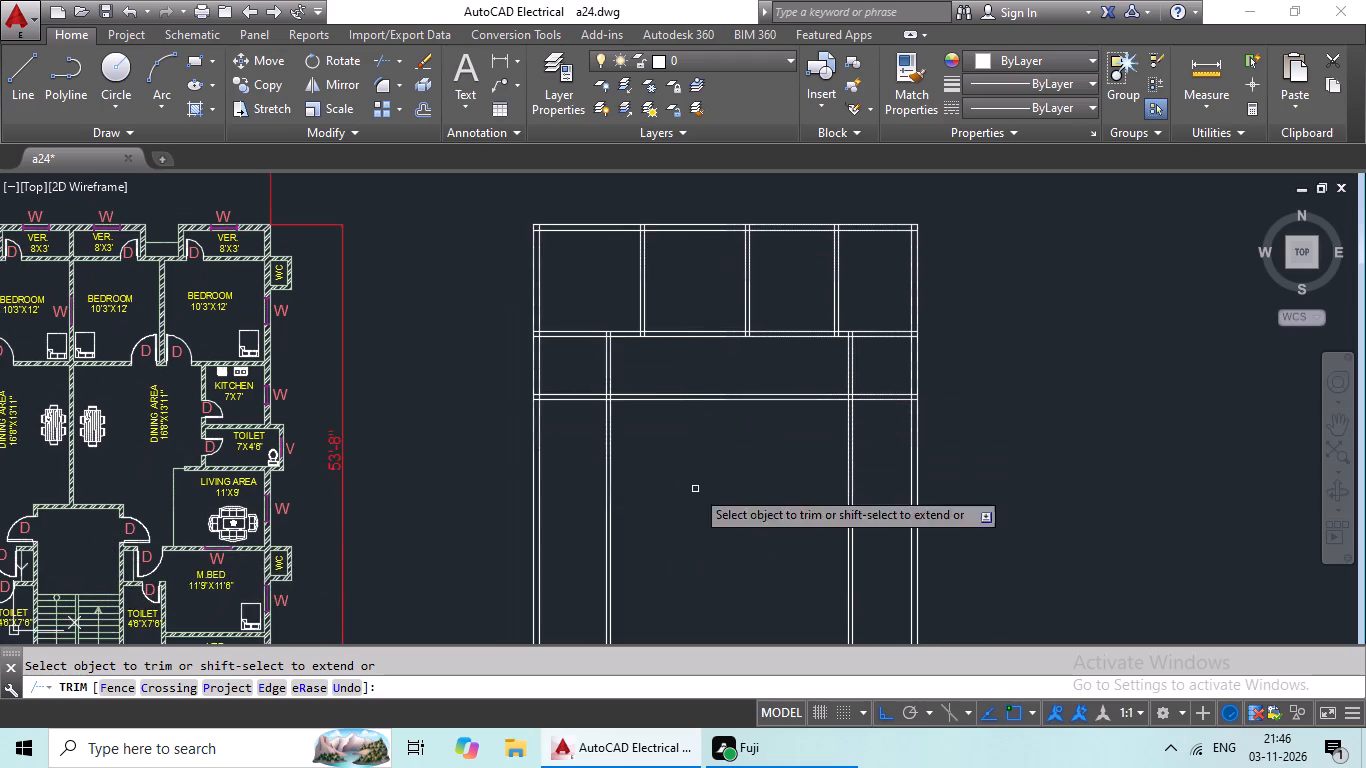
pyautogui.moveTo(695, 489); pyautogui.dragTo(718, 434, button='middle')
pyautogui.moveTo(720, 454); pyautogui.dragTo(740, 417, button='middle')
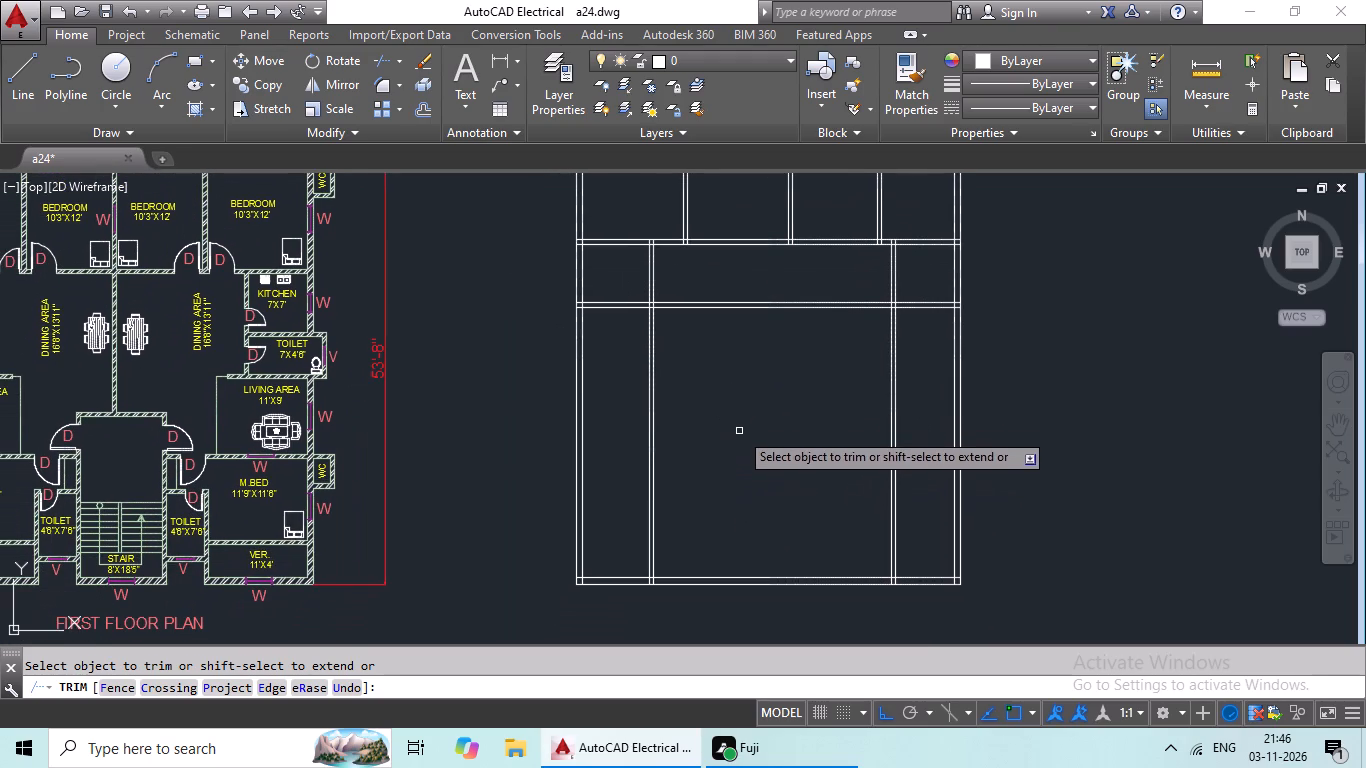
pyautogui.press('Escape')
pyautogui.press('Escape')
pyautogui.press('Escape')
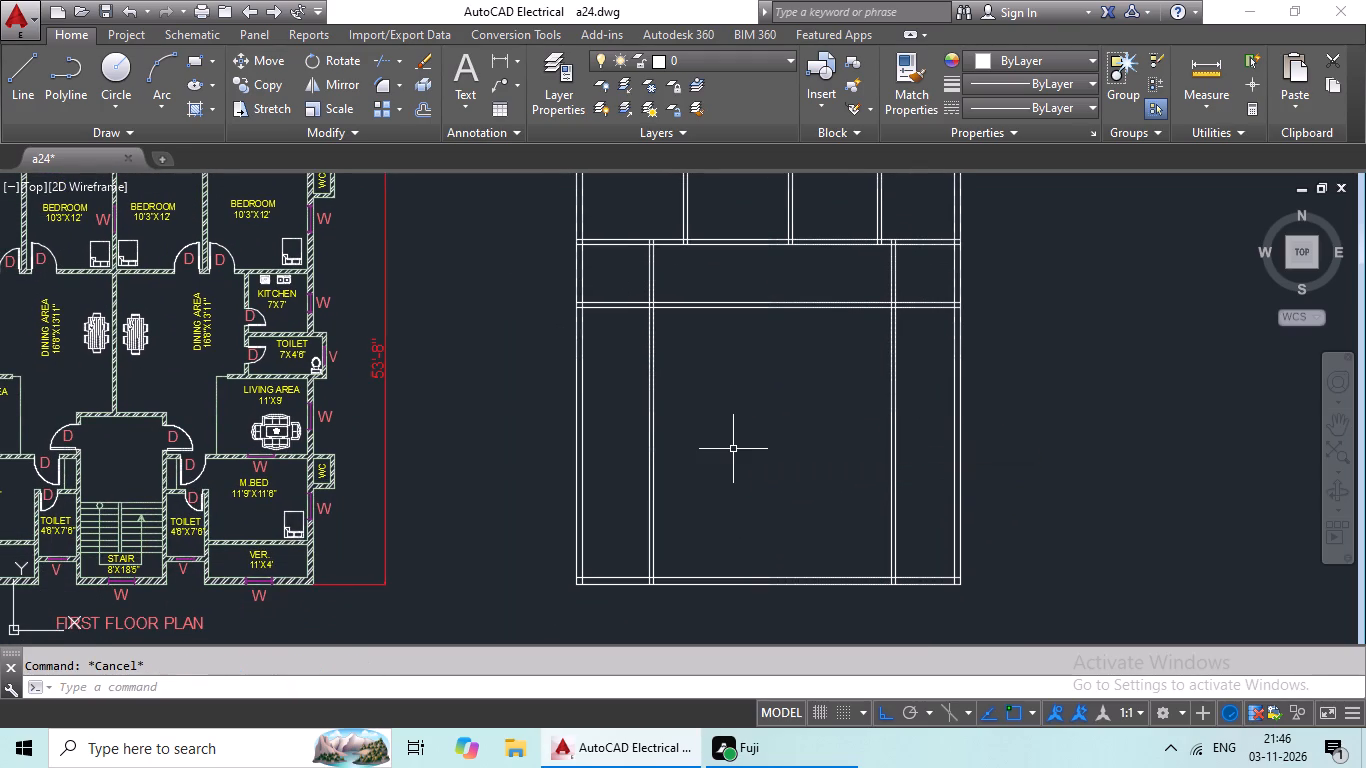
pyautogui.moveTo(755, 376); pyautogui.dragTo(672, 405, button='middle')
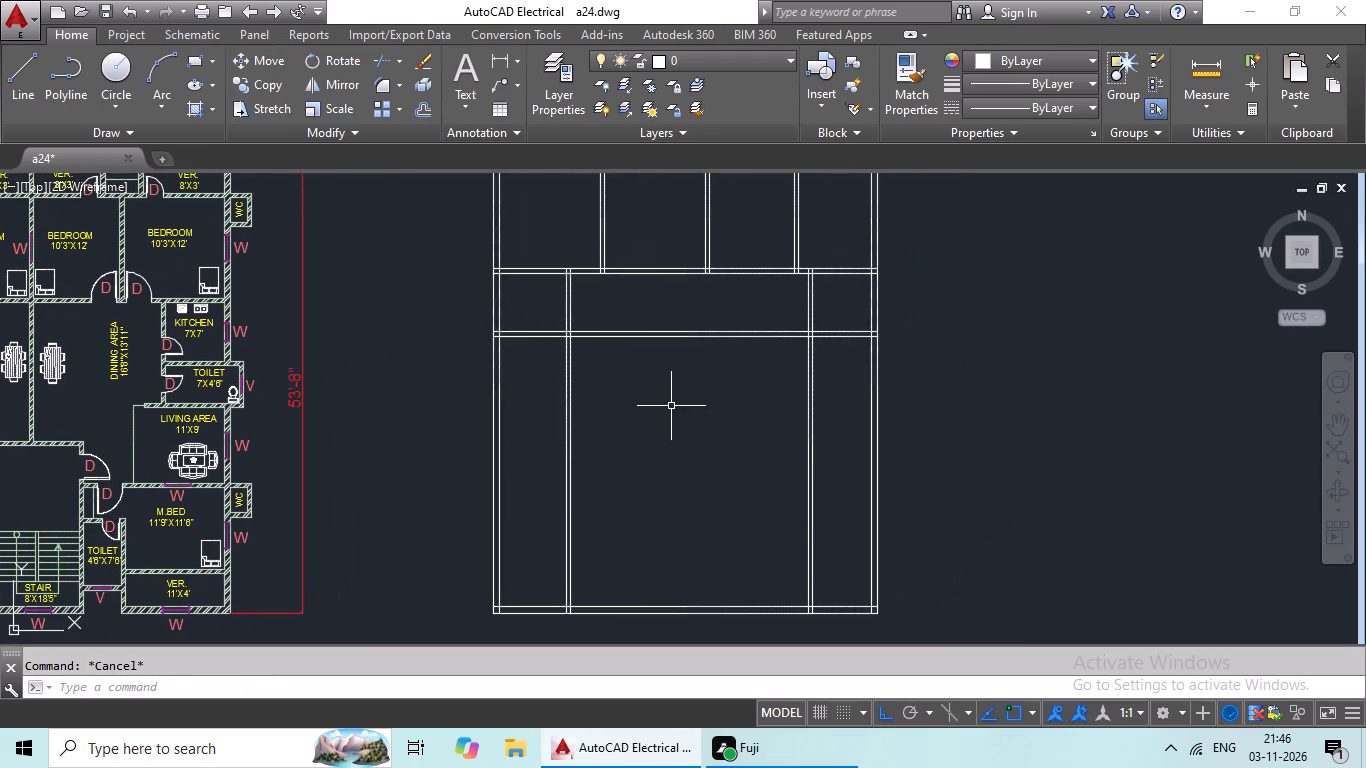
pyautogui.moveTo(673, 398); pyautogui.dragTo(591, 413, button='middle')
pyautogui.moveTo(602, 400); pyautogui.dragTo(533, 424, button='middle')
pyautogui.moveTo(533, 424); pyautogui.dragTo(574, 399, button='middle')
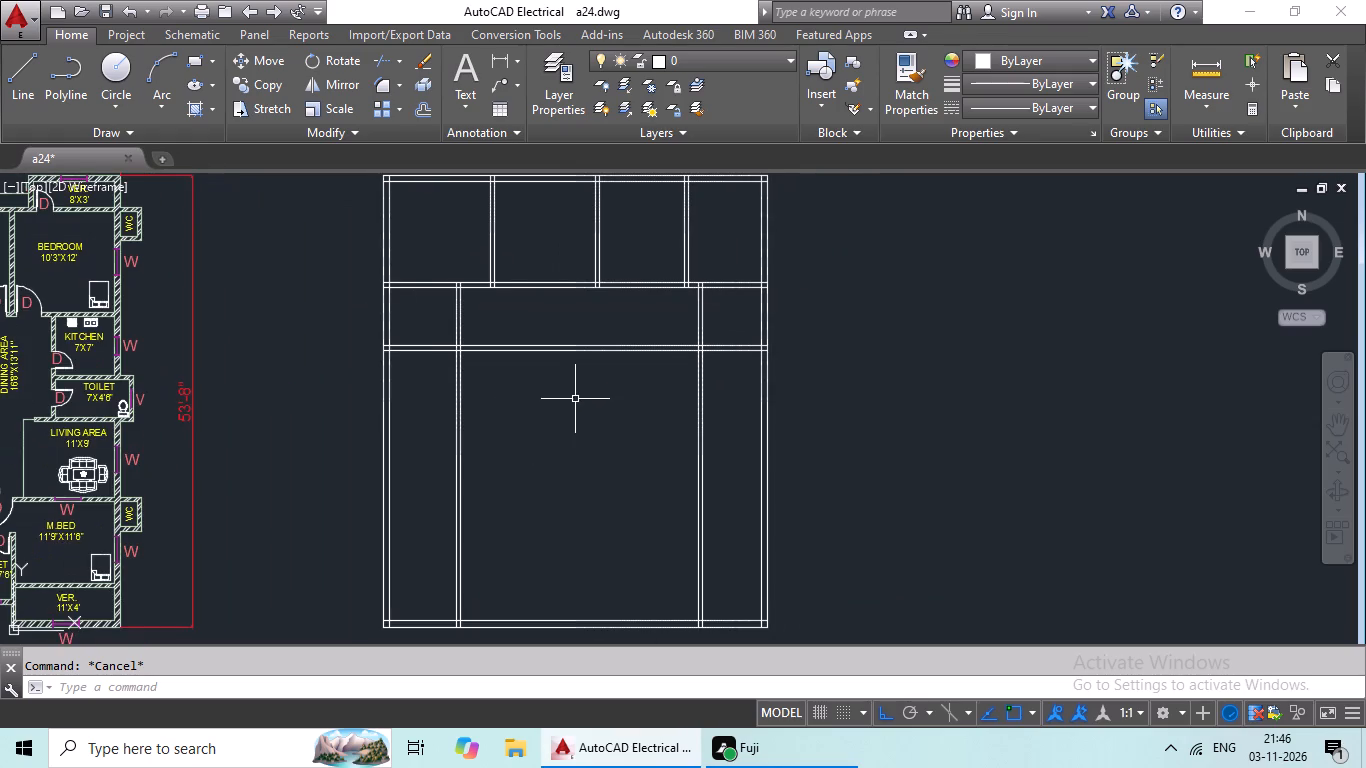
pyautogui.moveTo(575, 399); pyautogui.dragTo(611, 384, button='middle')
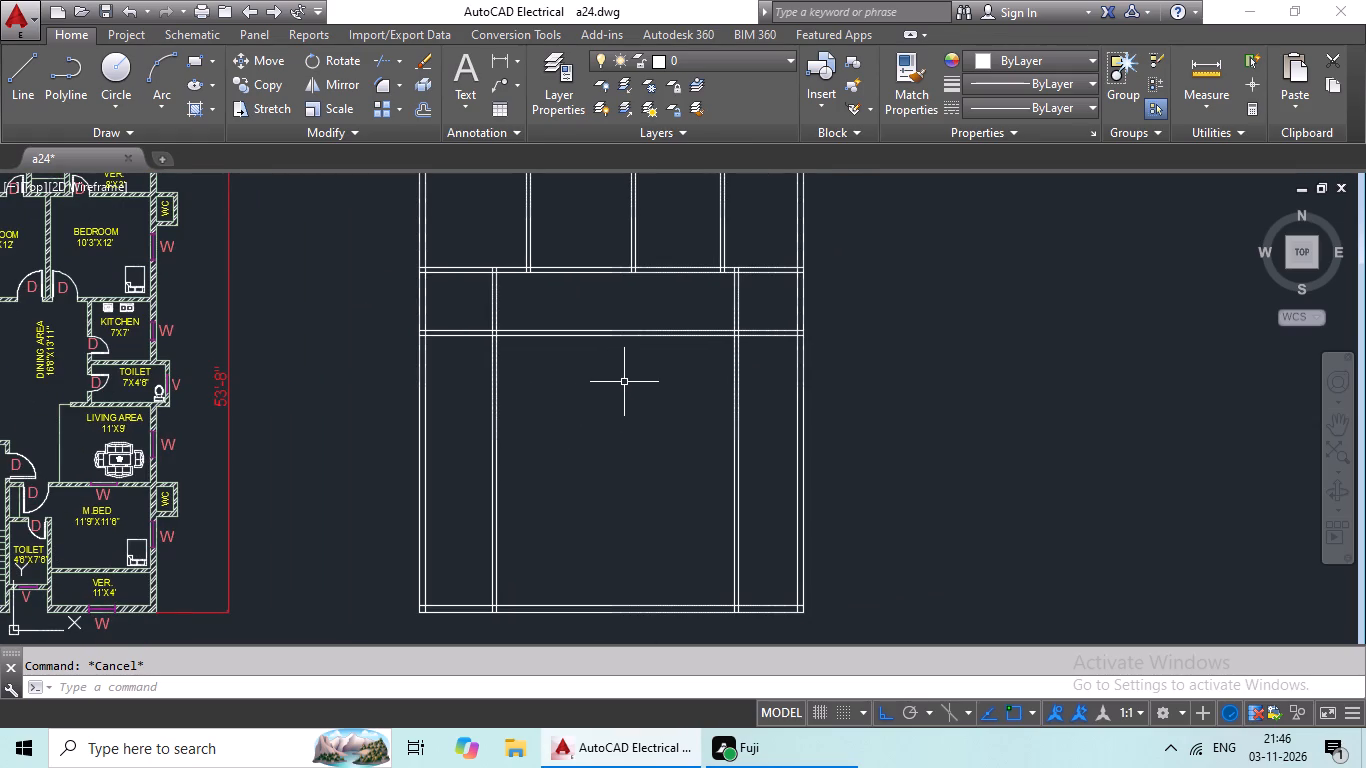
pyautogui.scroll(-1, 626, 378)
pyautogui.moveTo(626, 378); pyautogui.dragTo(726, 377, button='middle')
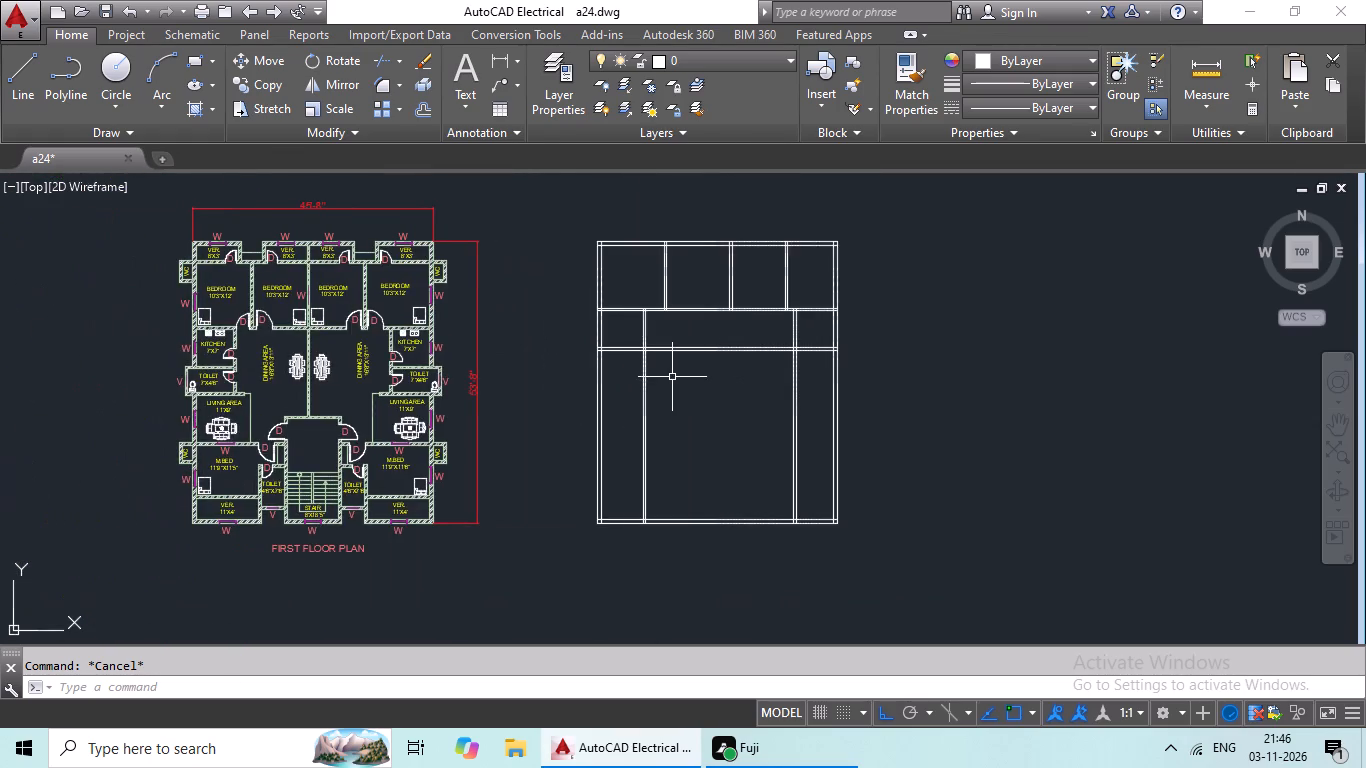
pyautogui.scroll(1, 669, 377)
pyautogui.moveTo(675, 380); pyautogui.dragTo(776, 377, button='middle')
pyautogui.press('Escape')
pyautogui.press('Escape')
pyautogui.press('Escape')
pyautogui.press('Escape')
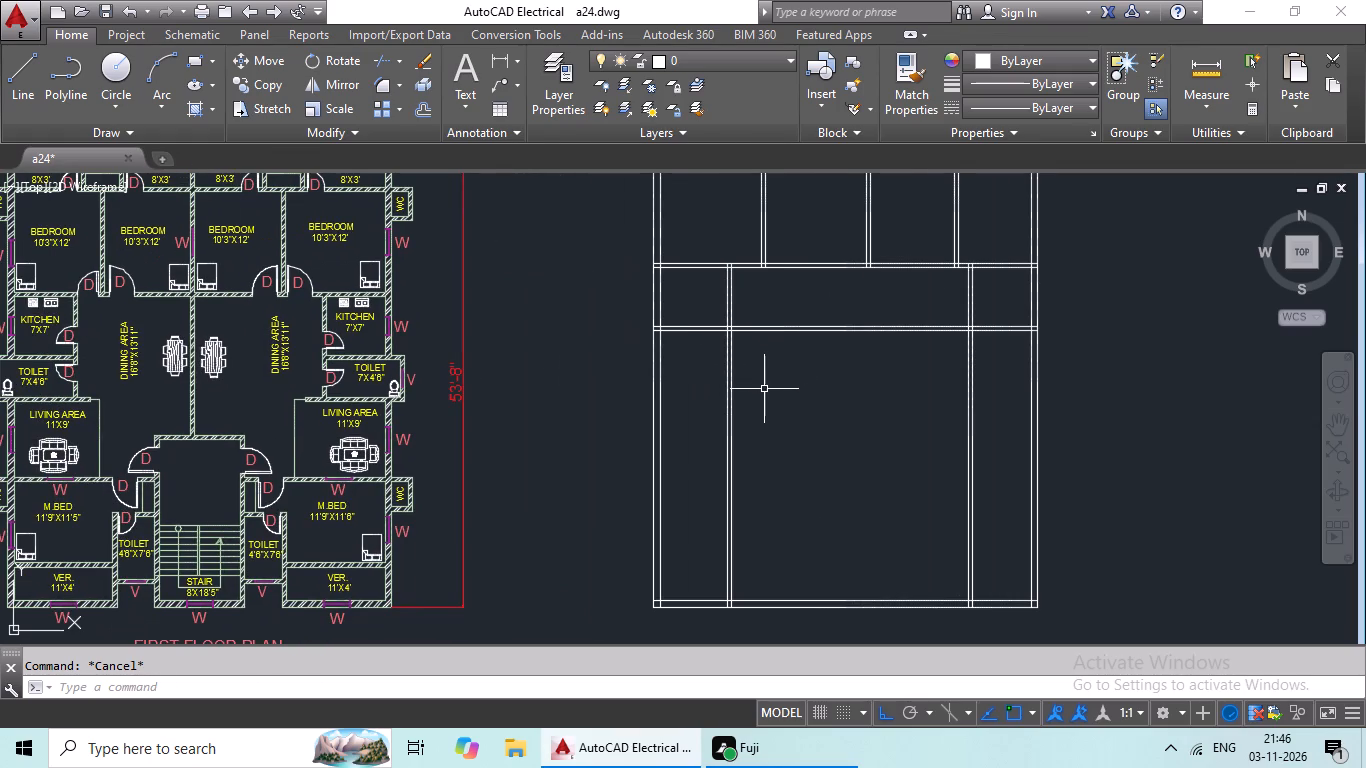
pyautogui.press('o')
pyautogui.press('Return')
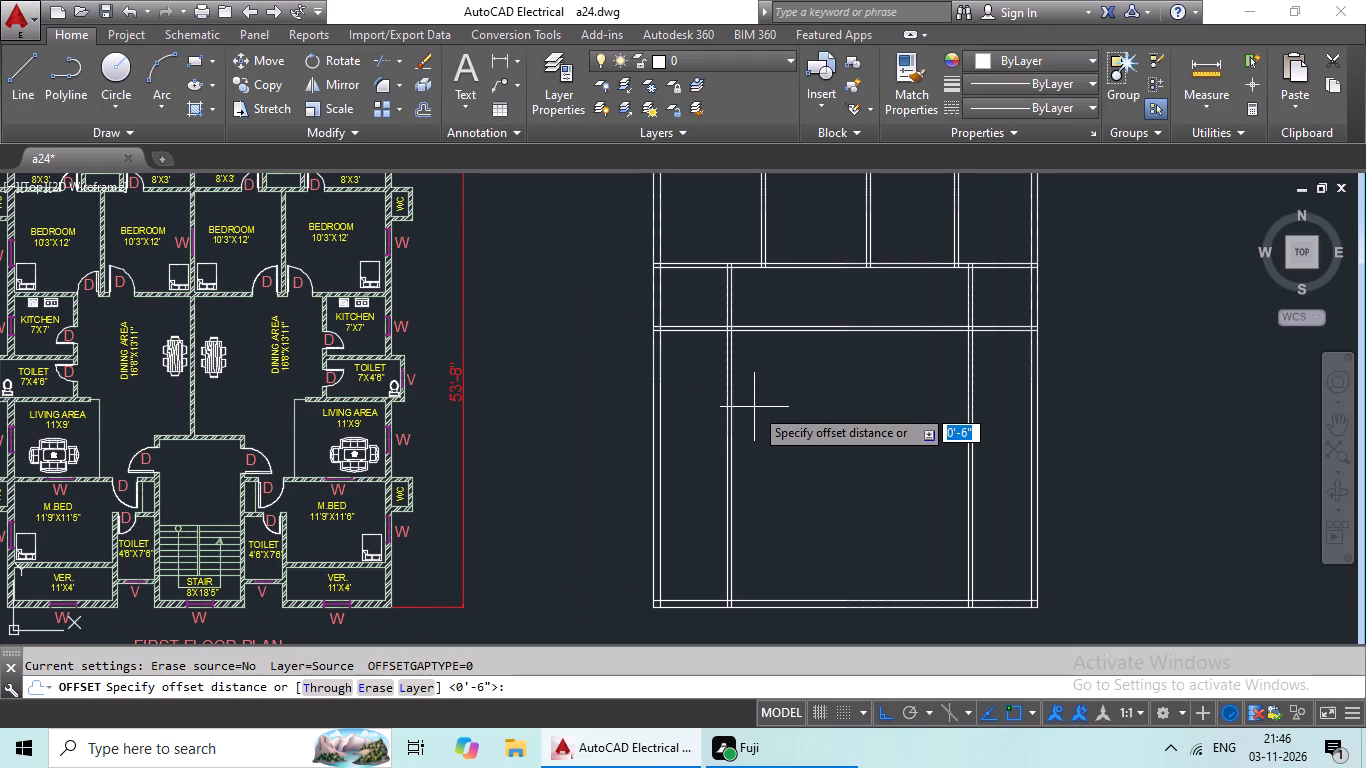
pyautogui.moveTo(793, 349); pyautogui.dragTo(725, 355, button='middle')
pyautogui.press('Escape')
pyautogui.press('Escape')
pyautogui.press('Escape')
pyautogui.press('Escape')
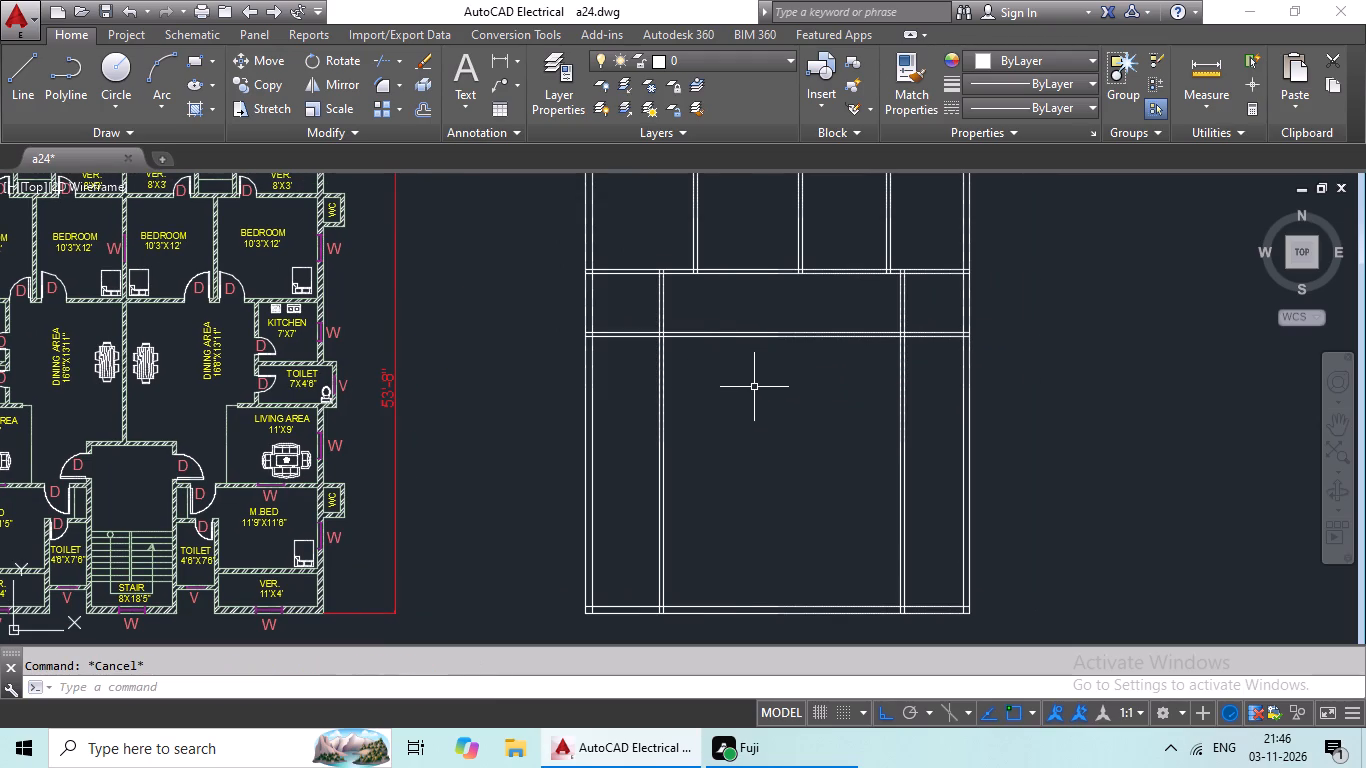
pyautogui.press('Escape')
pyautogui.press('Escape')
# Offset the lower line of the second horizontal partition 5' downward.
pyautogui.press('o')
pyautogui.press('Return')
pyautogui.write("5'")
pyautogui.press('Return')
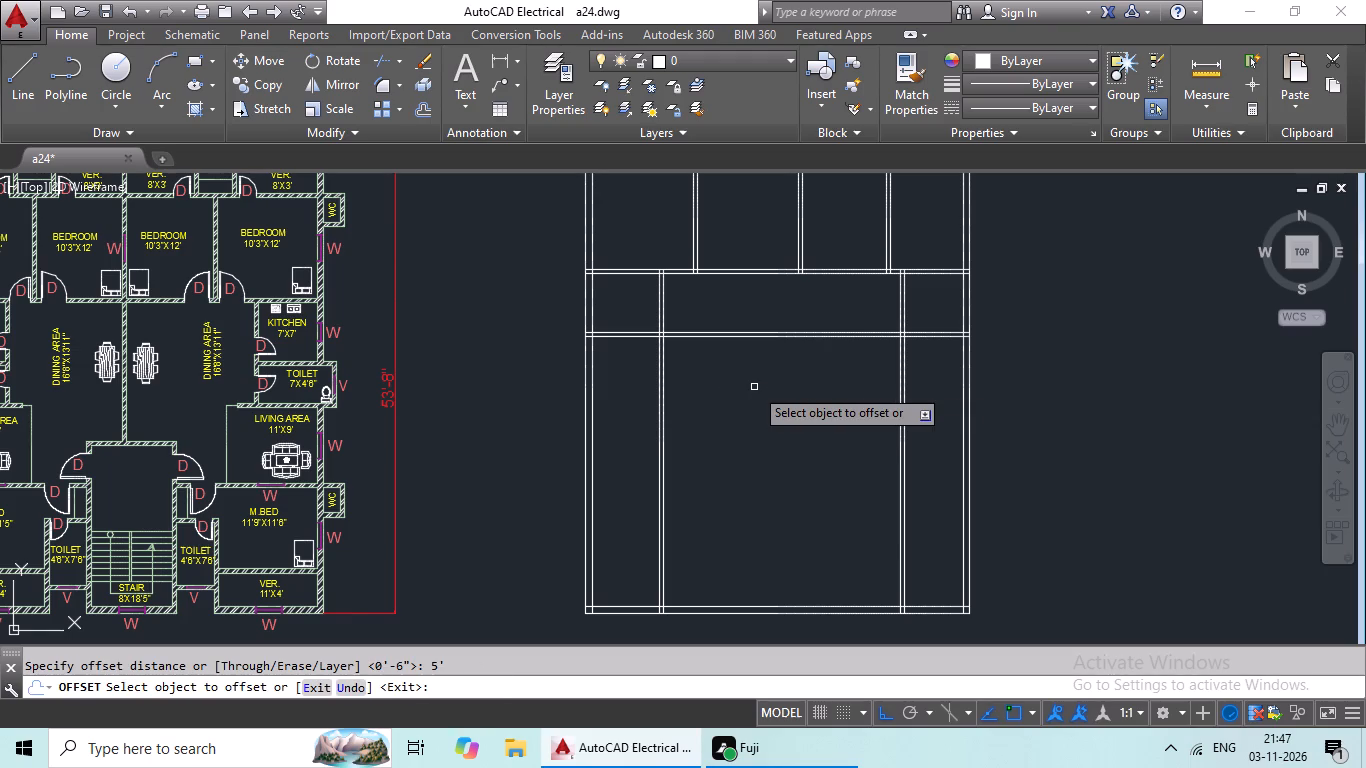
pyautogui.moveTo(754, 338); pyautogui.dragTo(734, 386)
pyautogui.click(730, 396)
pyautogui.press('Escape')
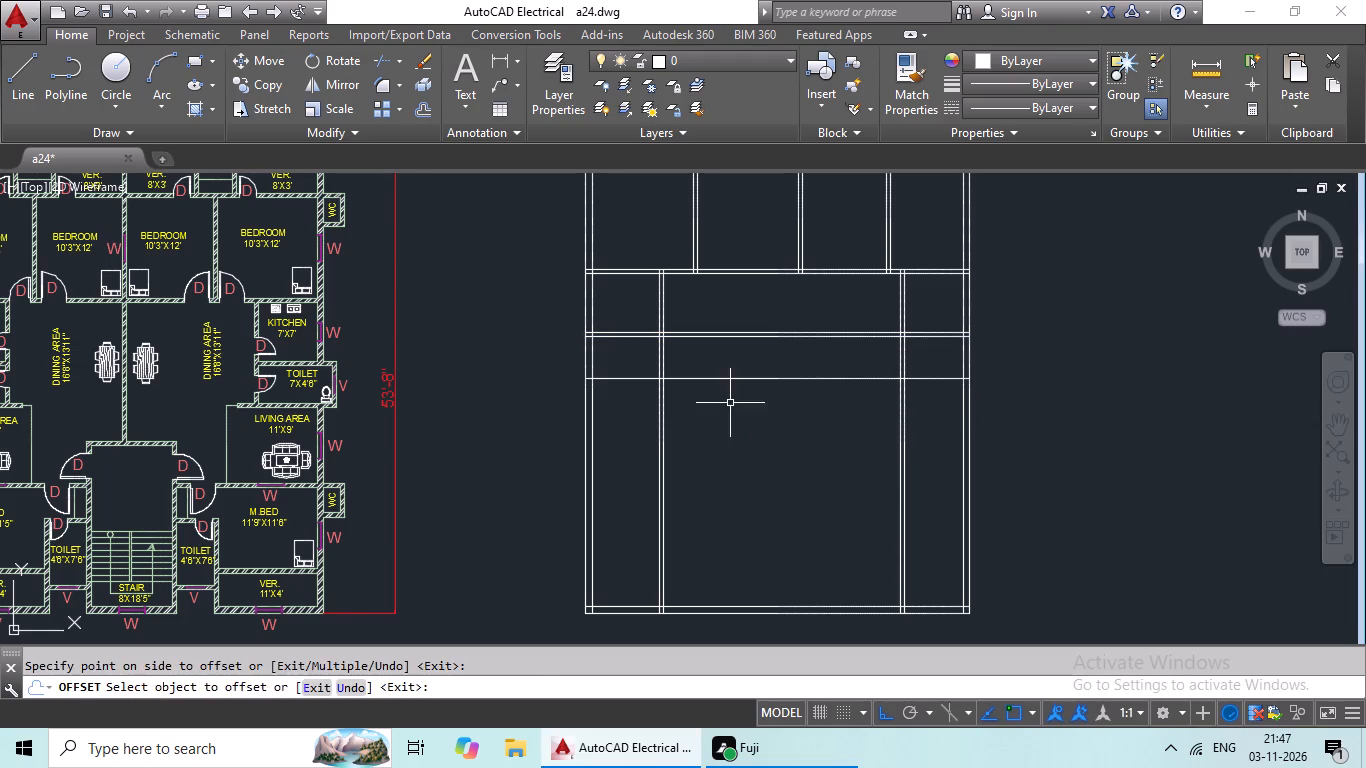
pyautogui.press('Escape')
# Offset the new horizontal line 6" downward to form a third horizontal partition.
pyautogui.press('o')
pyautogui.press('Return')
pyautogui.write('6"')
pyautogui.press('Return')
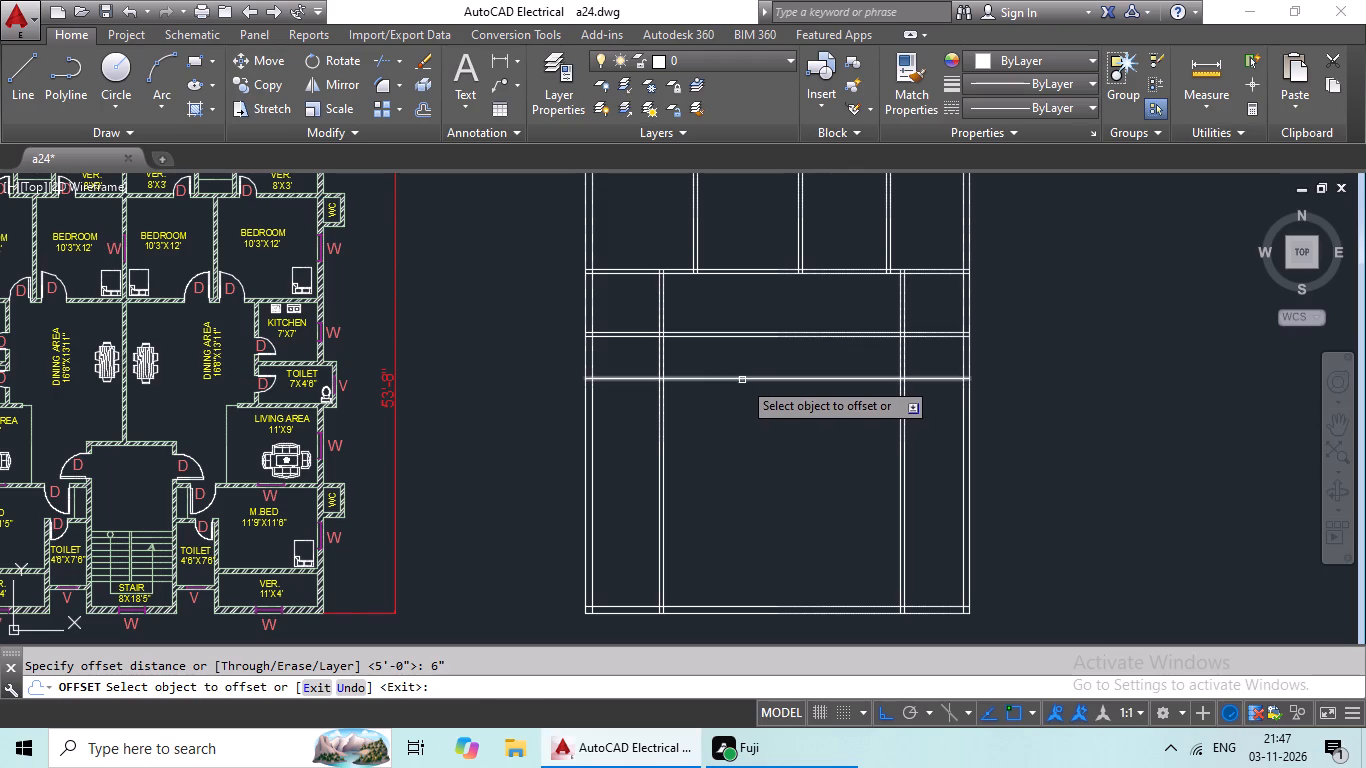
pyautogui.moveTo(745, 377); pyautogui.dragTo(743, 388)
pyautogui.click(730, 419)
pyautogui.press('Escape')
pyautogui.press('Escape')
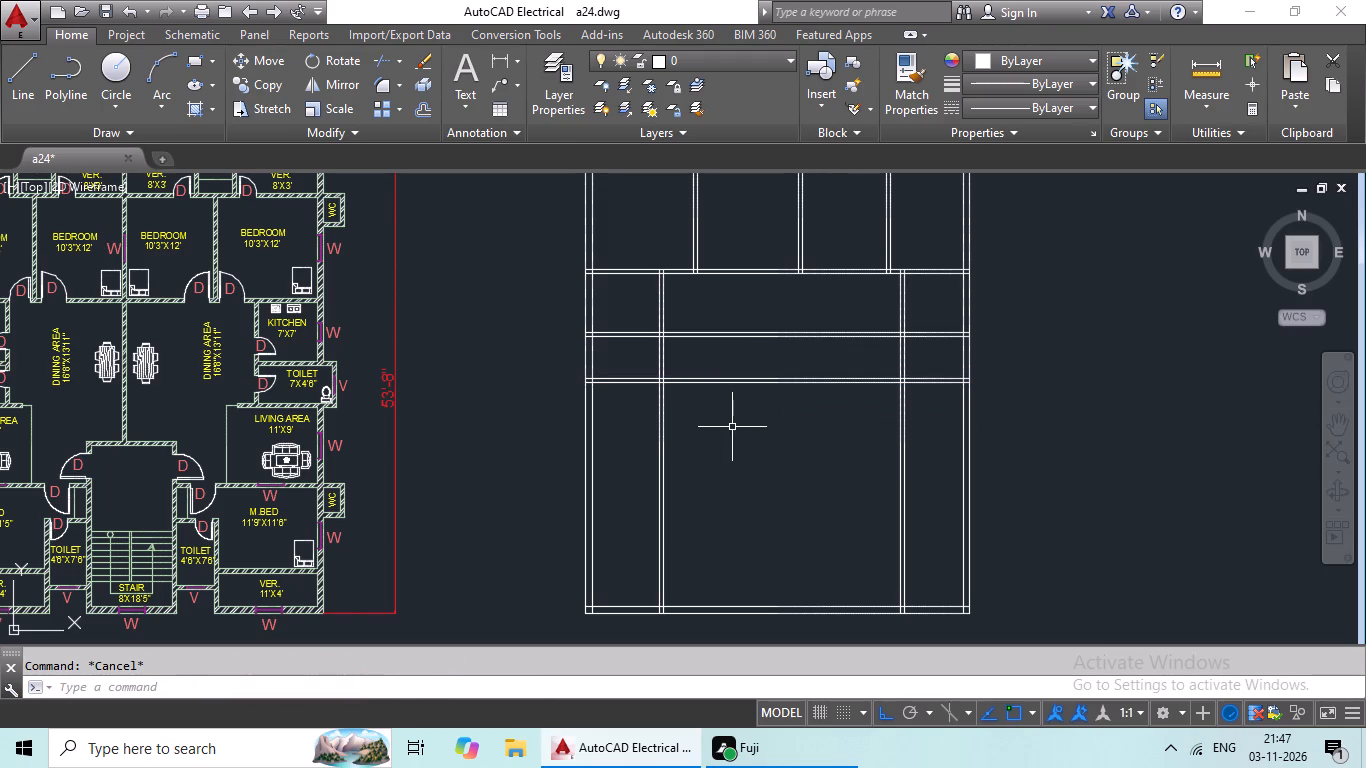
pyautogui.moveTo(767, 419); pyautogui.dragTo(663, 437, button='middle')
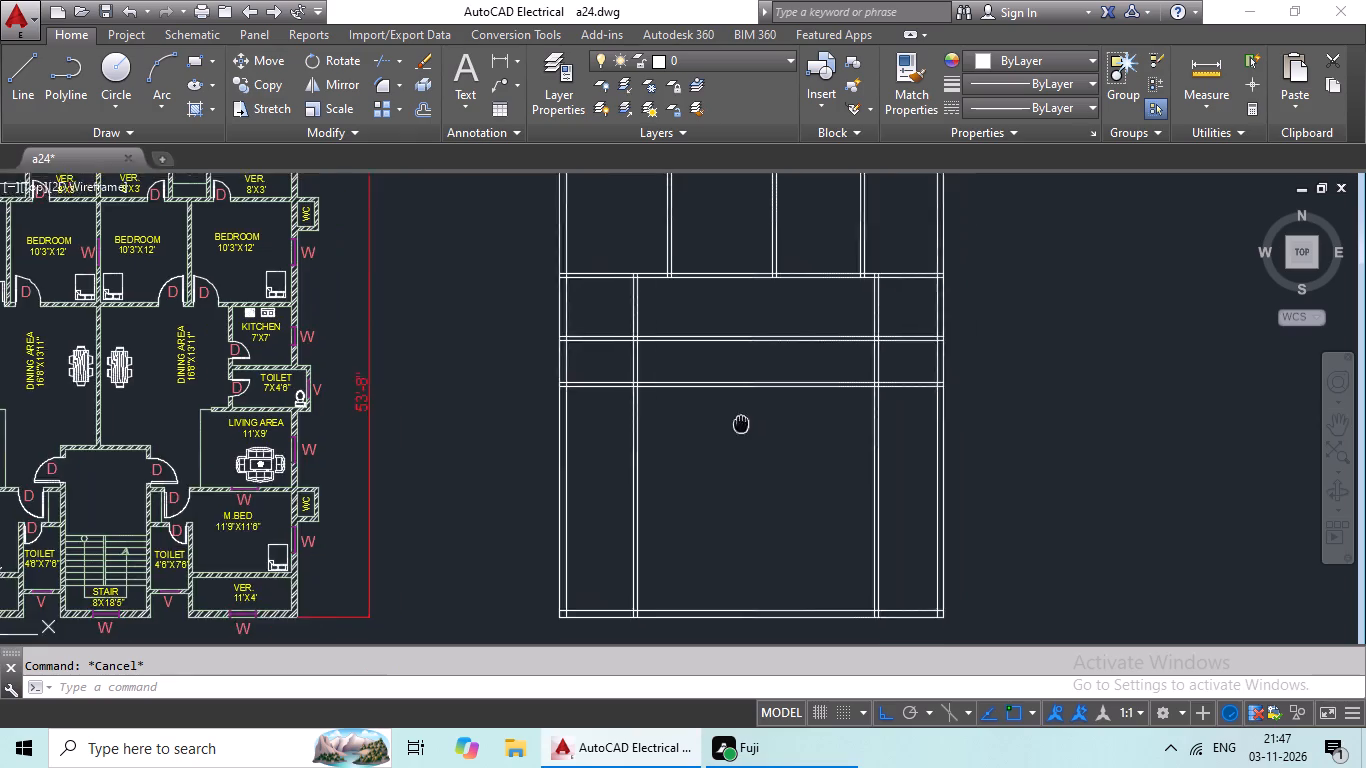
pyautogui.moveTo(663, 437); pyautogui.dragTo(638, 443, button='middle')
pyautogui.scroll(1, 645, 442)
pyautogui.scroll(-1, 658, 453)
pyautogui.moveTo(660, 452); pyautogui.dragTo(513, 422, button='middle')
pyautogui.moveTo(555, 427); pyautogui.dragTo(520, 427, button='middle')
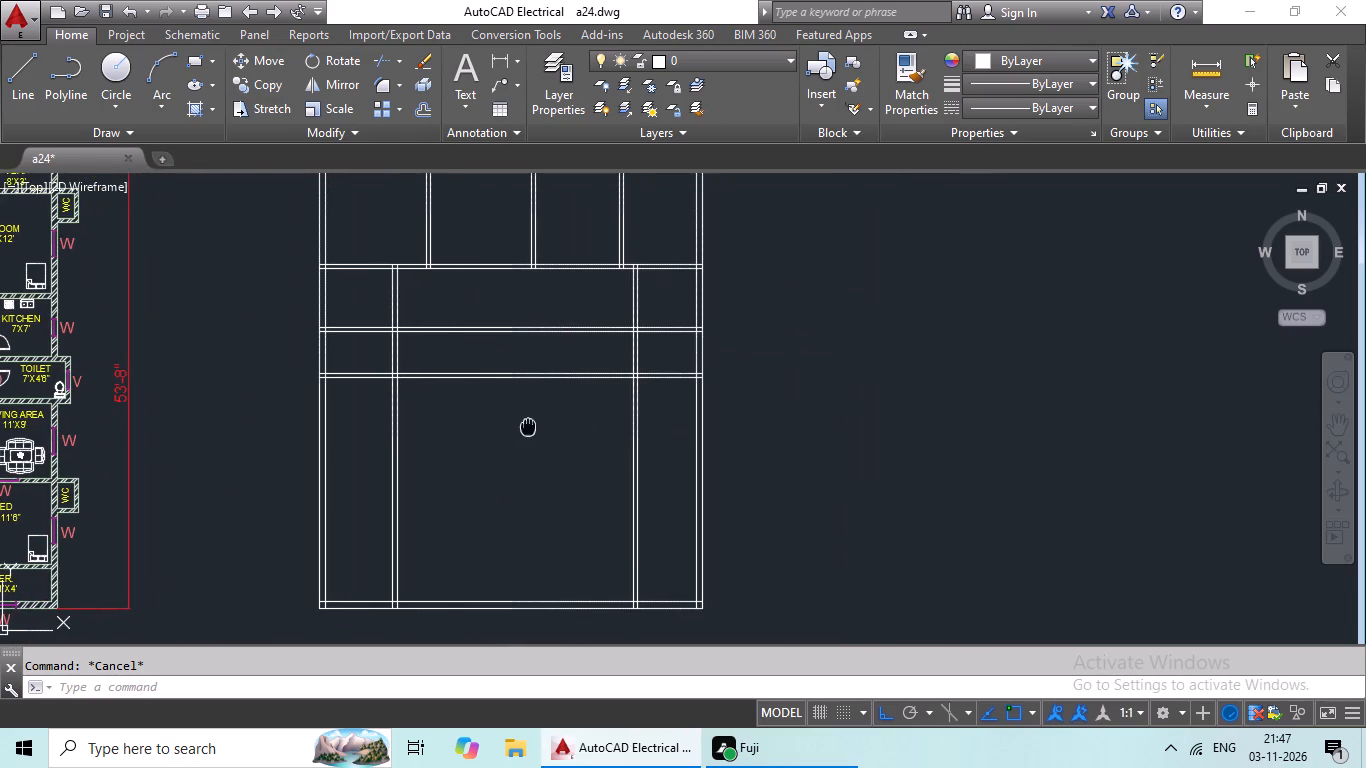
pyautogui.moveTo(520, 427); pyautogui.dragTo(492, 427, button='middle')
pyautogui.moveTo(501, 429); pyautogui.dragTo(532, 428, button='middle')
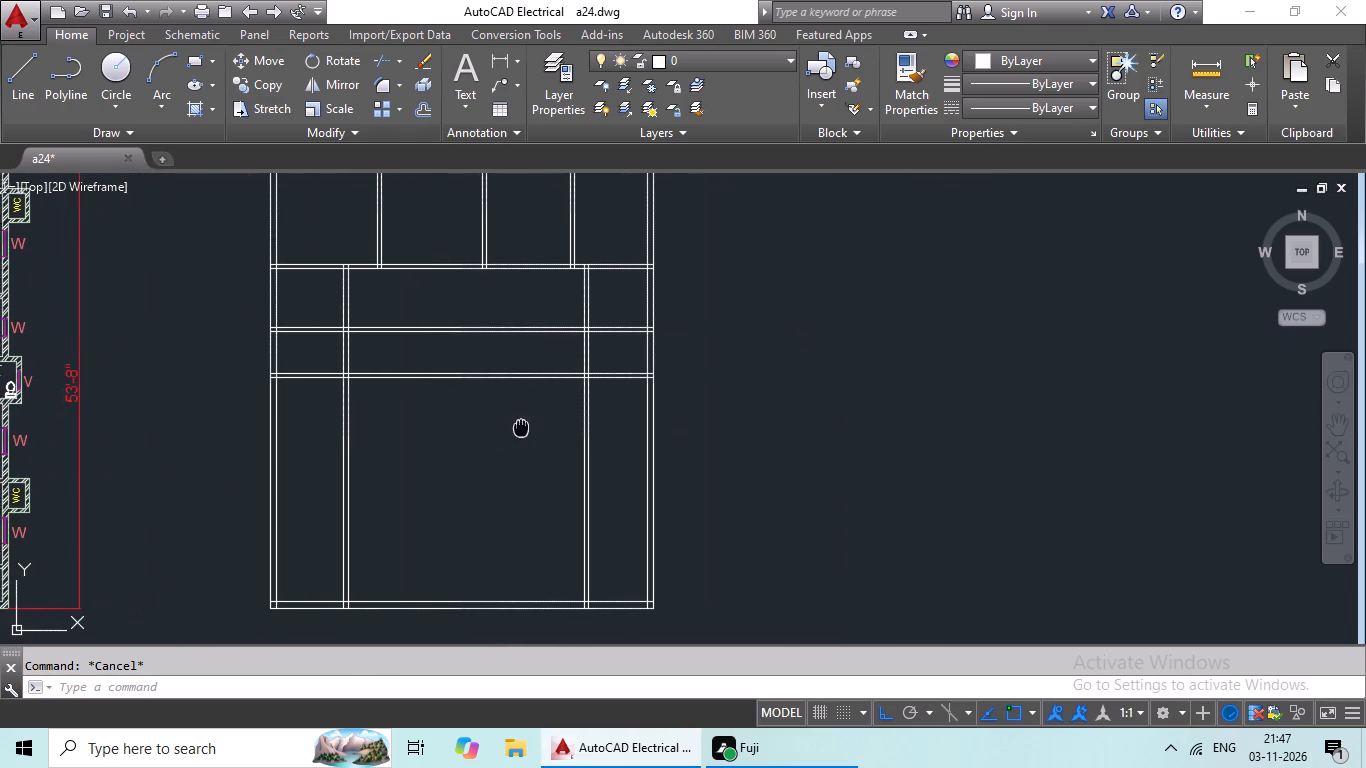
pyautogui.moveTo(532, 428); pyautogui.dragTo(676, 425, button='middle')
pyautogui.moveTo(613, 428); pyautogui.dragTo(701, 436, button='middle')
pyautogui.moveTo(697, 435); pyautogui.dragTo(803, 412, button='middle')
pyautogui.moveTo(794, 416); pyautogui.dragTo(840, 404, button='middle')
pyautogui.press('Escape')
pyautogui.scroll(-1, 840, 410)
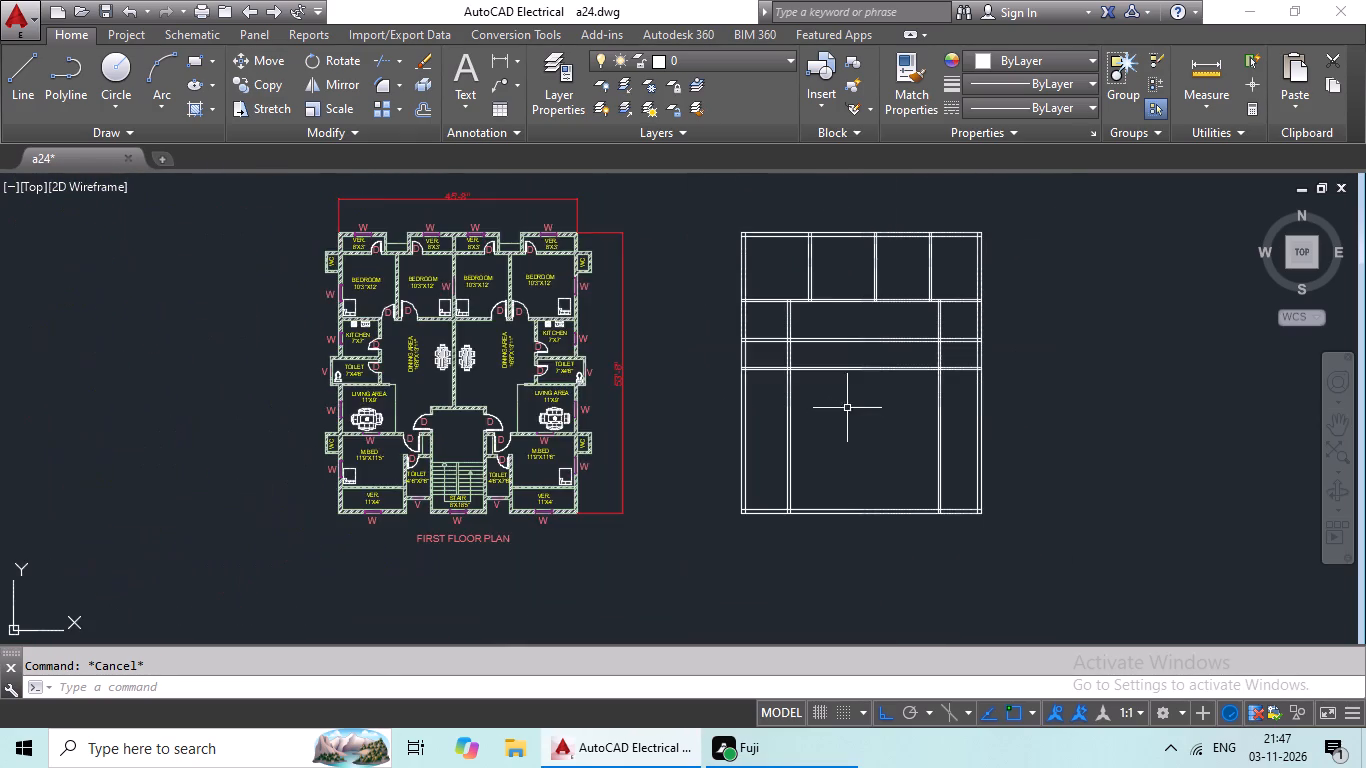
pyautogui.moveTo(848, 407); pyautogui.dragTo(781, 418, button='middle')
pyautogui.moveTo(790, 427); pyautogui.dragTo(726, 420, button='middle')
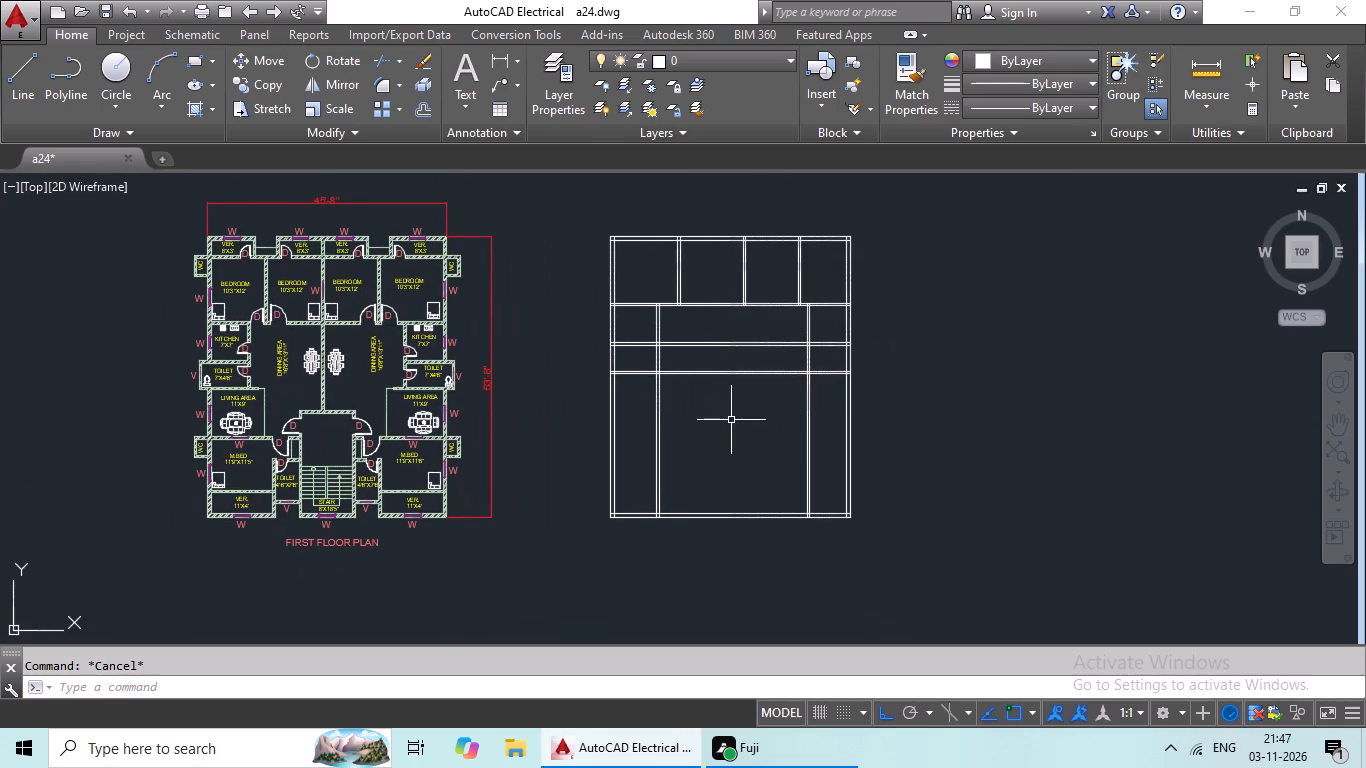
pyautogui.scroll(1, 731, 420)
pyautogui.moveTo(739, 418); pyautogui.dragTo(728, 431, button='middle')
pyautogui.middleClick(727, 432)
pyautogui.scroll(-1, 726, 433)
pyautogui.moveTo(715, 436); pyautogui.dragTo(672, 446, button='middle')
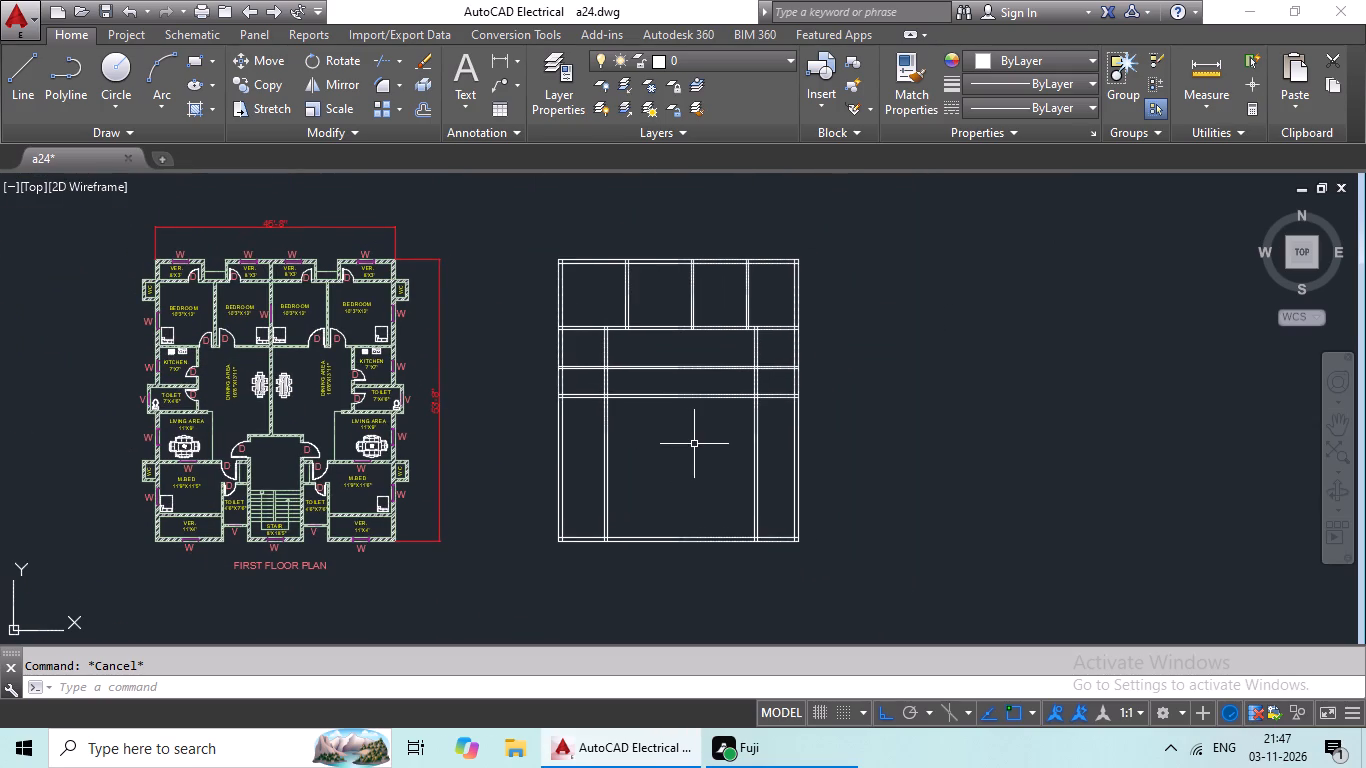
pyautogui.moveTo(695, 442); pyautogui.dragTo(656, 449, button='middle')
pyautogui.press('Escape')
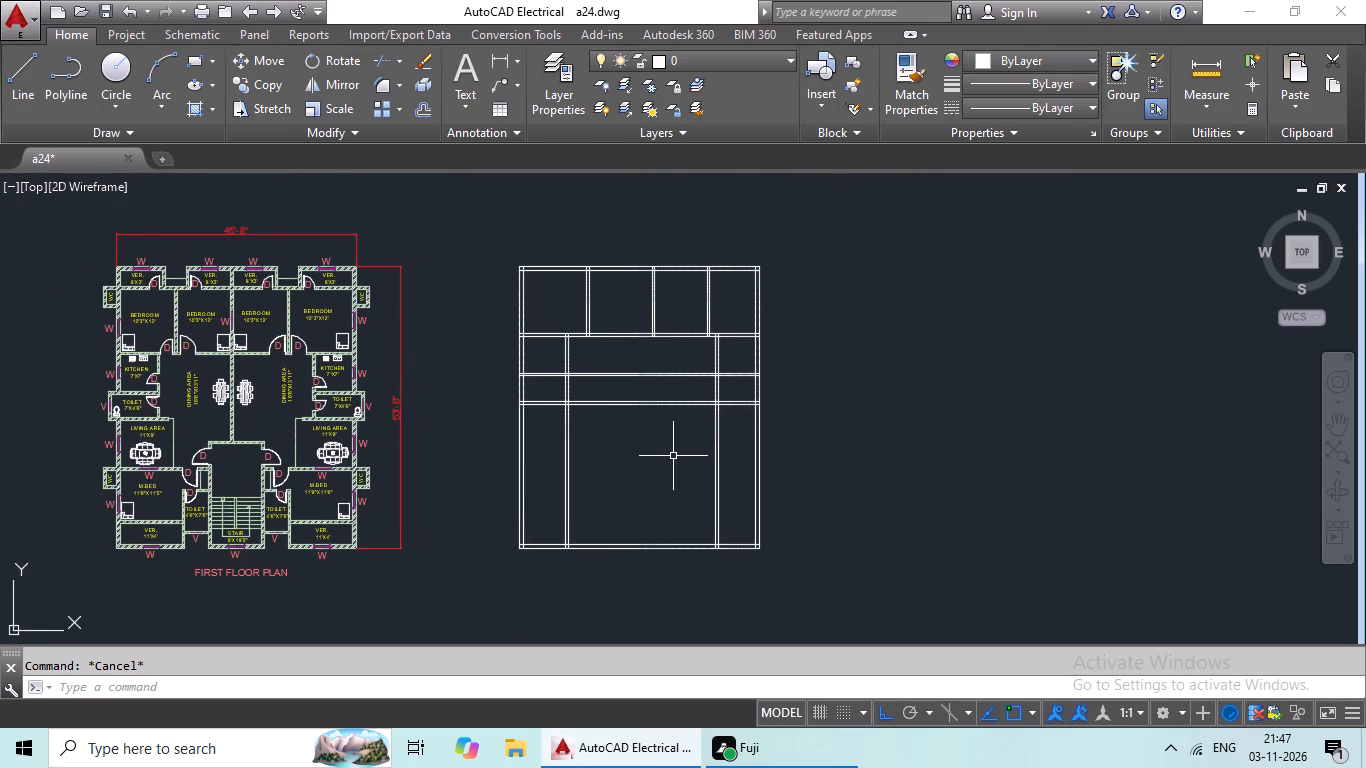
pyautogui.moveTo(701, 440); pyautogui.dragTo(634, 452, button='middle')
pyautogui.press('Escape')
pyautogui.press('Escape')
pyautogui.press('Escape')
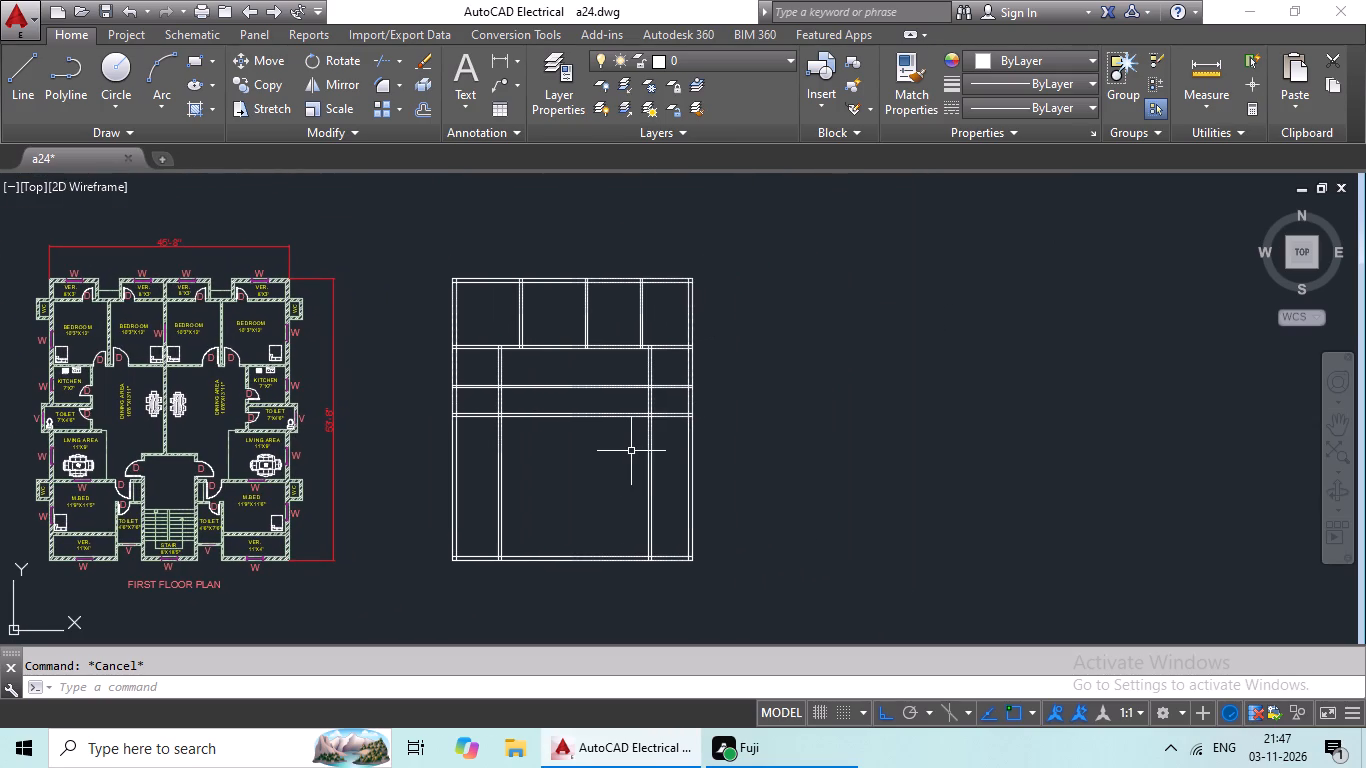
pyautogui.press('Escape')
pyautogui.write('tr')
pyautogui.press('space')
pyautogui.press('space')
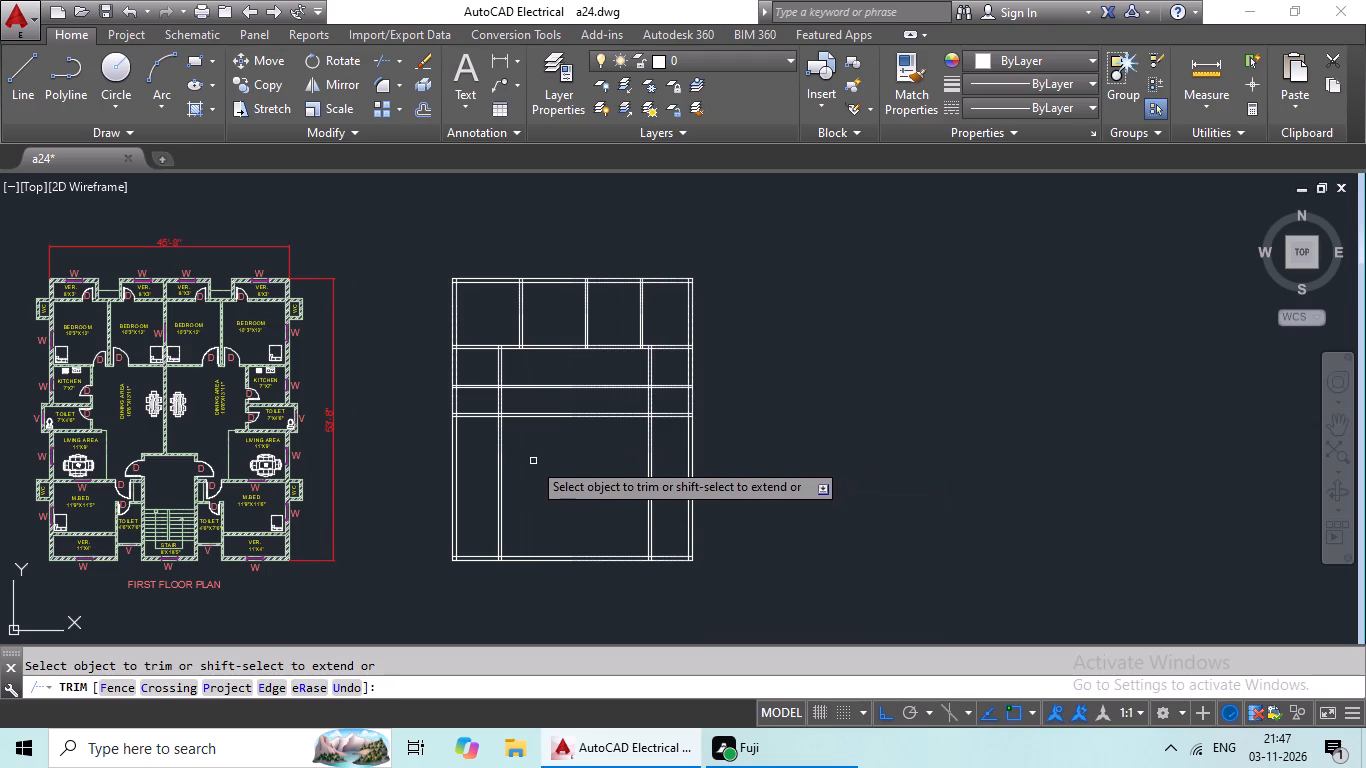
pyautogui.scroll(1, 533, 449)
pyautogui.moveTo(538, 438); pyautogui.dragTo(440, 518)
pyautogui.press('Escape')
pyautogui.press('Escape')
# Trim the lines of the left-hand and right-hand vertical partitions where they run below the third horizontal partition.
pyautogui.write('tr')
pyautogui.press('space')
pyautogui.press('space')
pyautogui.scroll(2, 471, 403)
pyautogui.moveTo(568, 412); pyautogui.dragTo(448, 486)
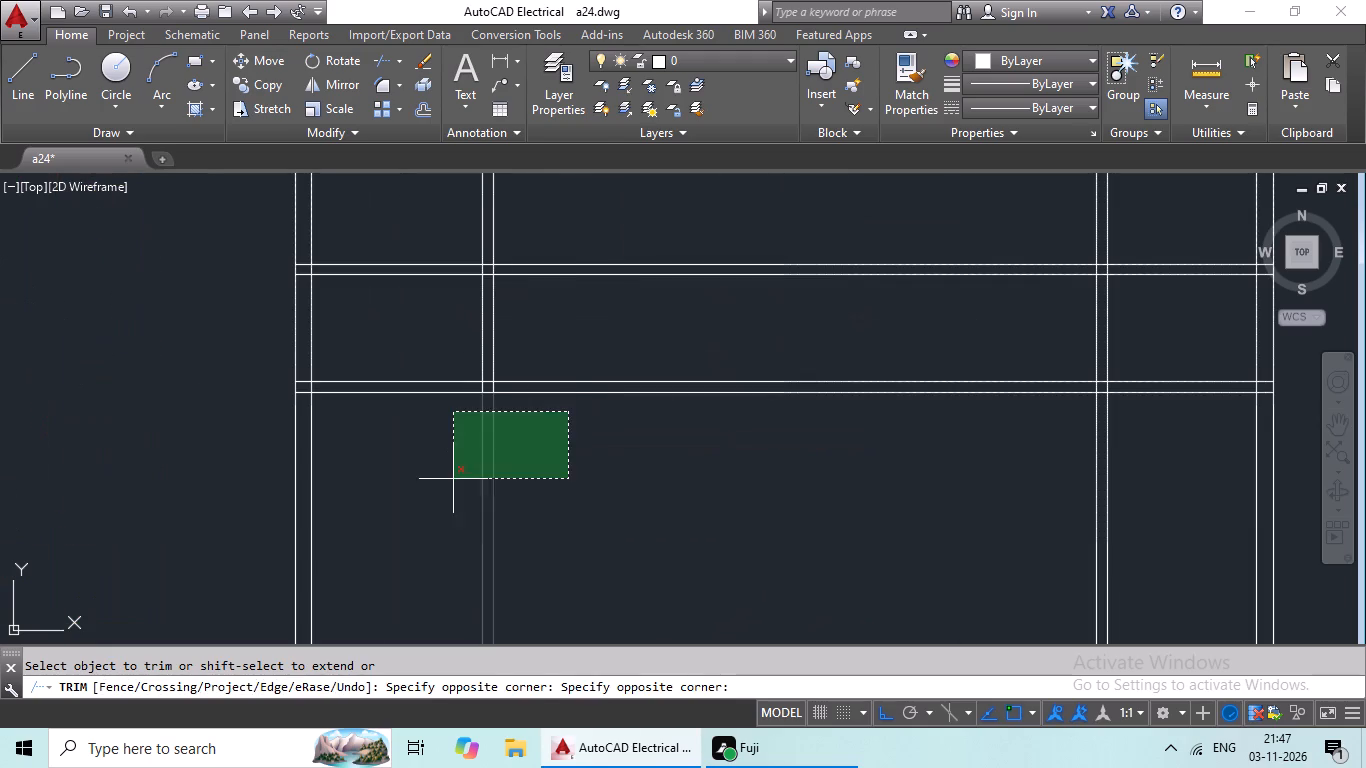
pyautogui.moveTo(448, 486); pyautogui.dragTo(444, 492)
pyautogui.click(444, 492)
pyautogui.scroll(-3, 583, 485)
pyautogui.moveTo(652, 501); pyautogui.dragTo(535, 504, button='middle')
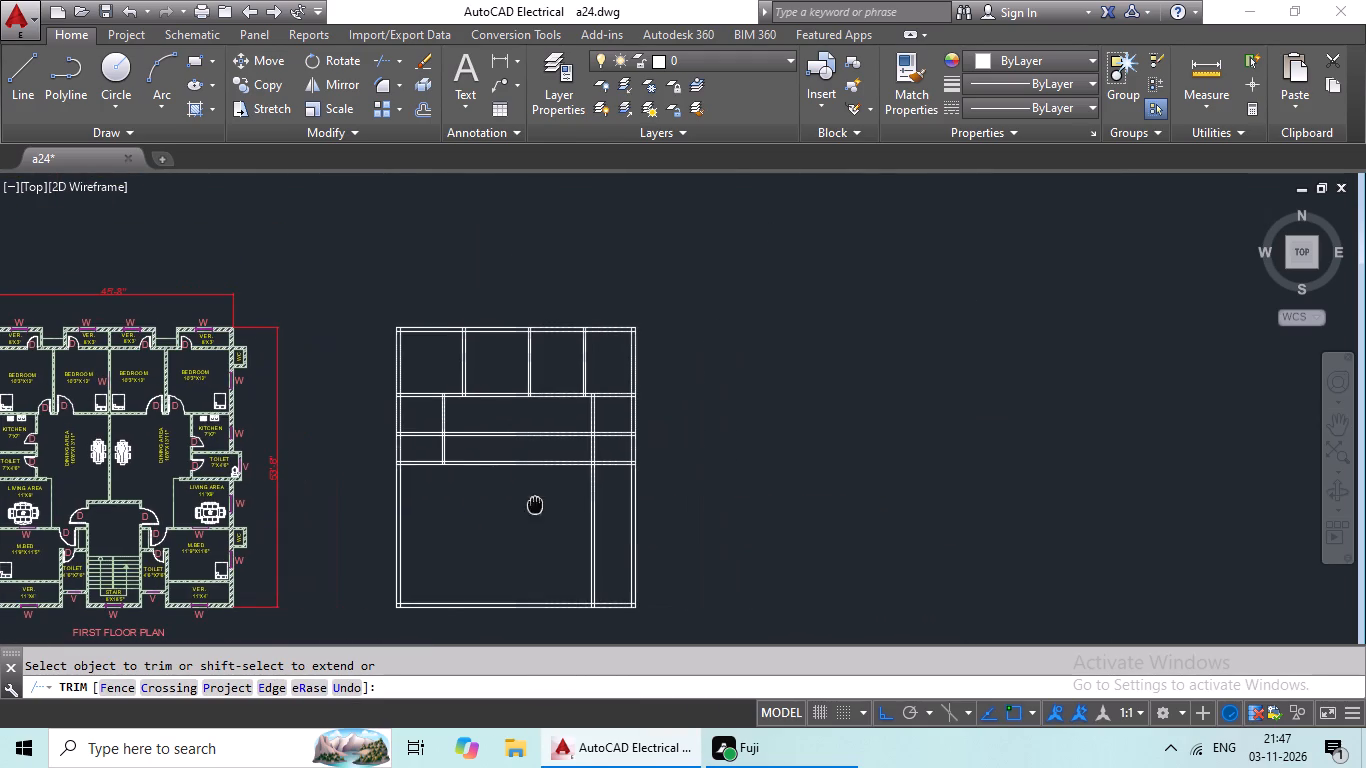
pyautogui.scroll(4, 616, 485)
pyautogui.moveTo(598, 405); pyautogui.dragTo(406, 545)
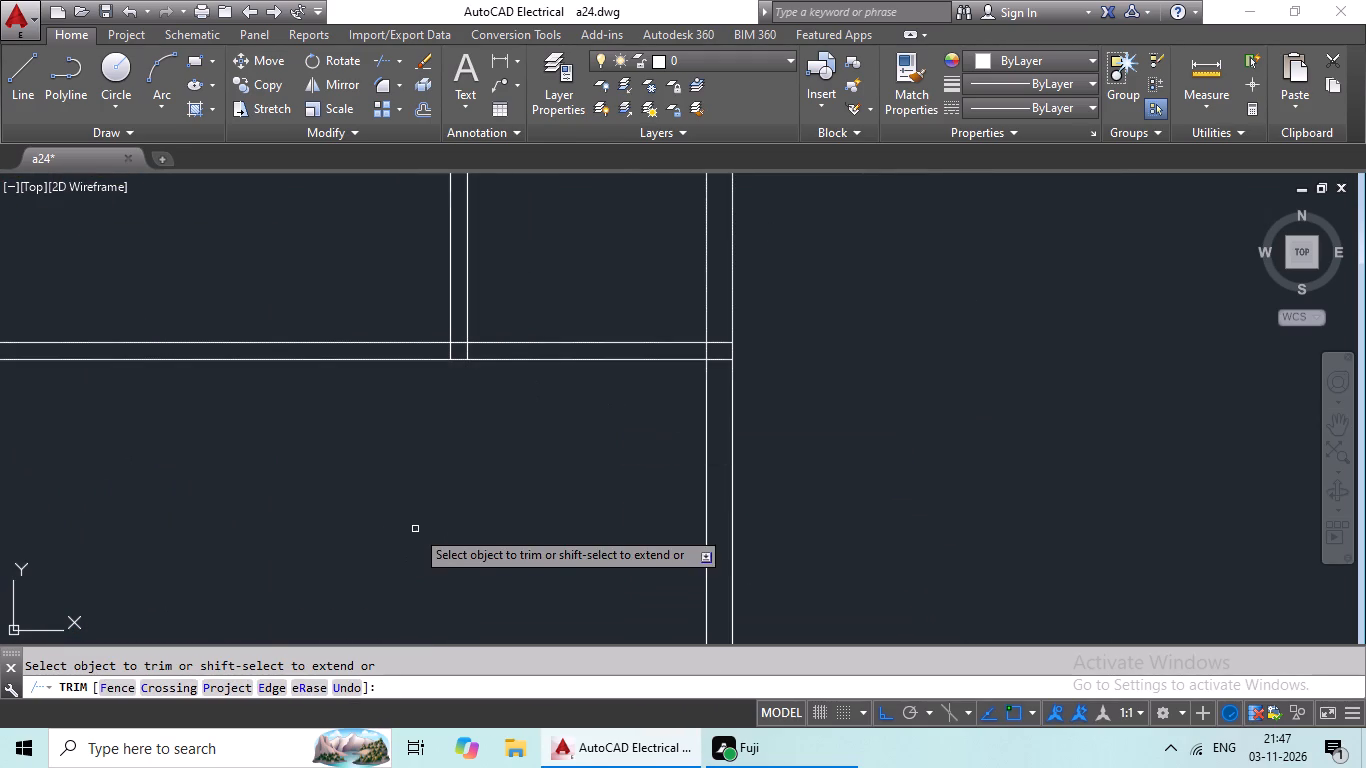
# Trim both lines of the second horizontal partition between the left-hand and right-hand vertical partitions to open up the central room.
pyautogui.scroll(-2, 417, 526)
pyautogui.moveTo(417, 526); pyautogui.dragTo(651, 476, button='middle')
pyautogui.moveTo(603, 267); pyautogui.dragTo(501, 359)
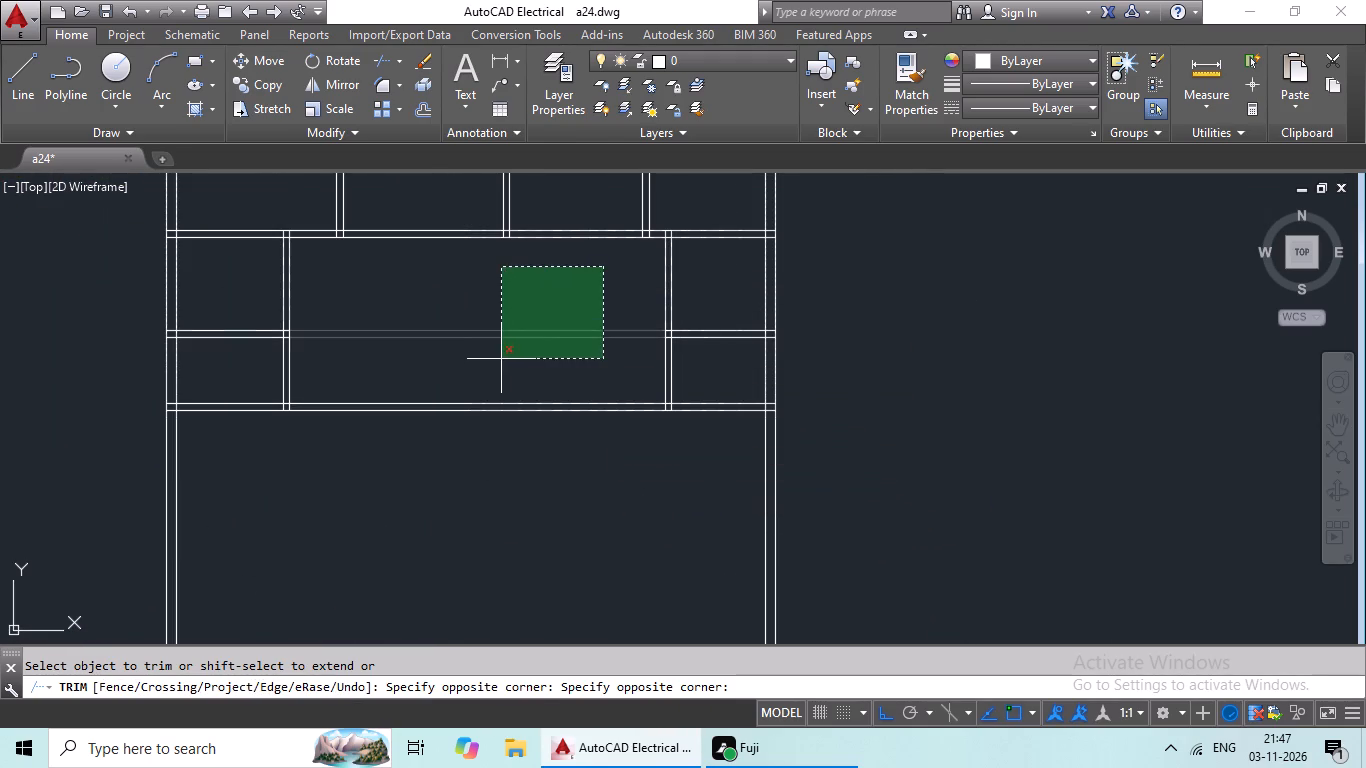
pyautogui.click(501, 359)
pyautogui.scroll(-3, 561, 345)
pyautogui.moveTo(533, 422); pyautogui.dragTo(634, 410, button='middle')
pyautogui.press('Escape')
pyautogui.press('Escape')
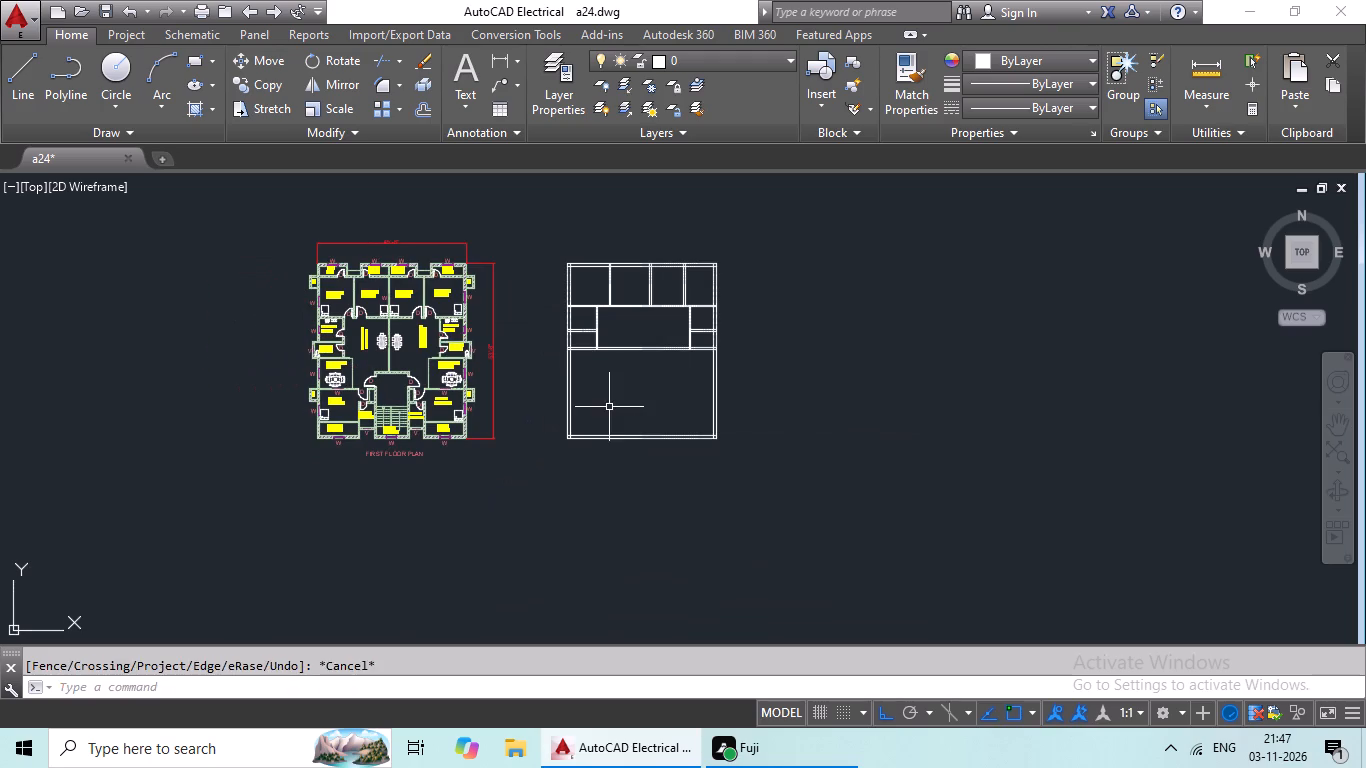
pyautogui.press('Escape')
pyautogui.press('Escape')
pyautogui.press('Escape')
# Offset the inner line of the left outer wall 12' towards the interior.
pyautogui.press('o')
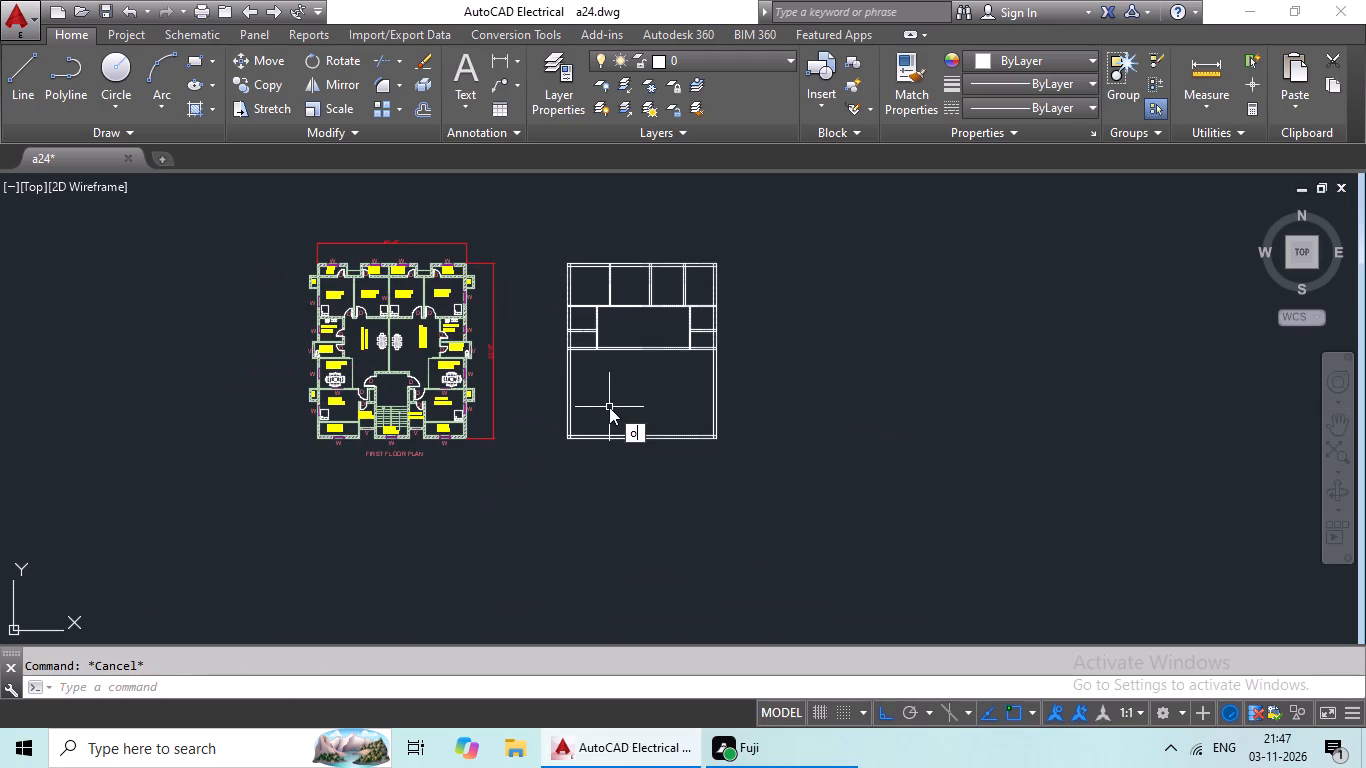
pyautogui.press('Return')
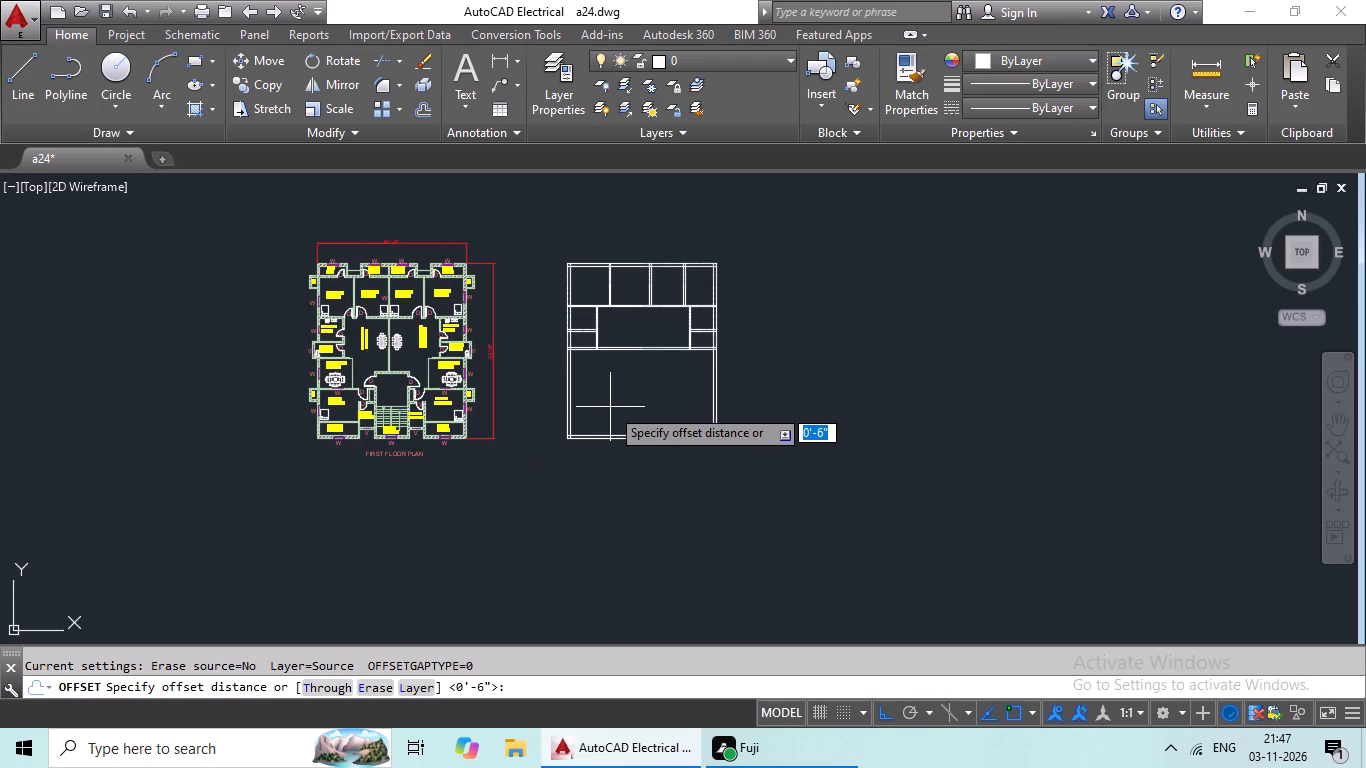
pyautogui.scroll(2, 712, 359)
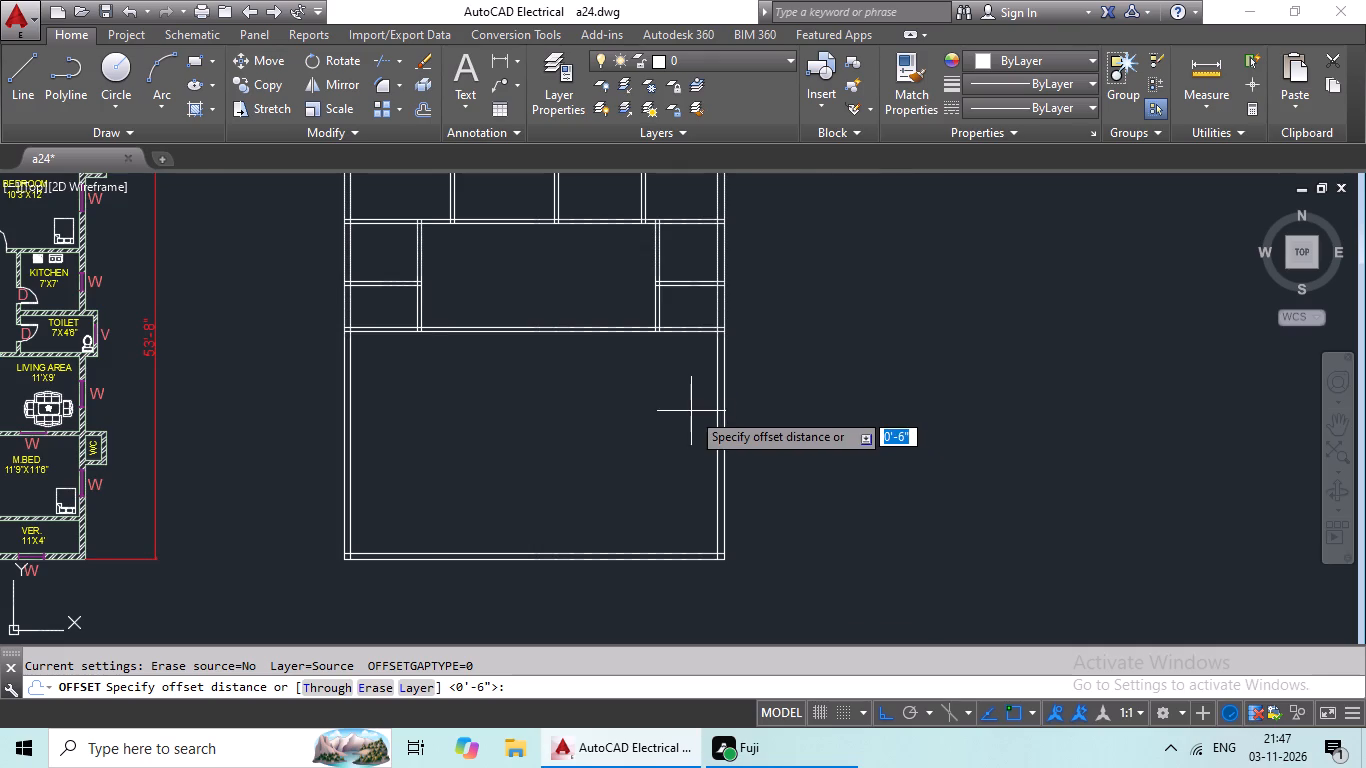
pyautogui.moveTo(697, 411); pyautogui.dragTo(846, 399, button='middle')
pyautogui.write("12'")
pyautogui.press('Return')
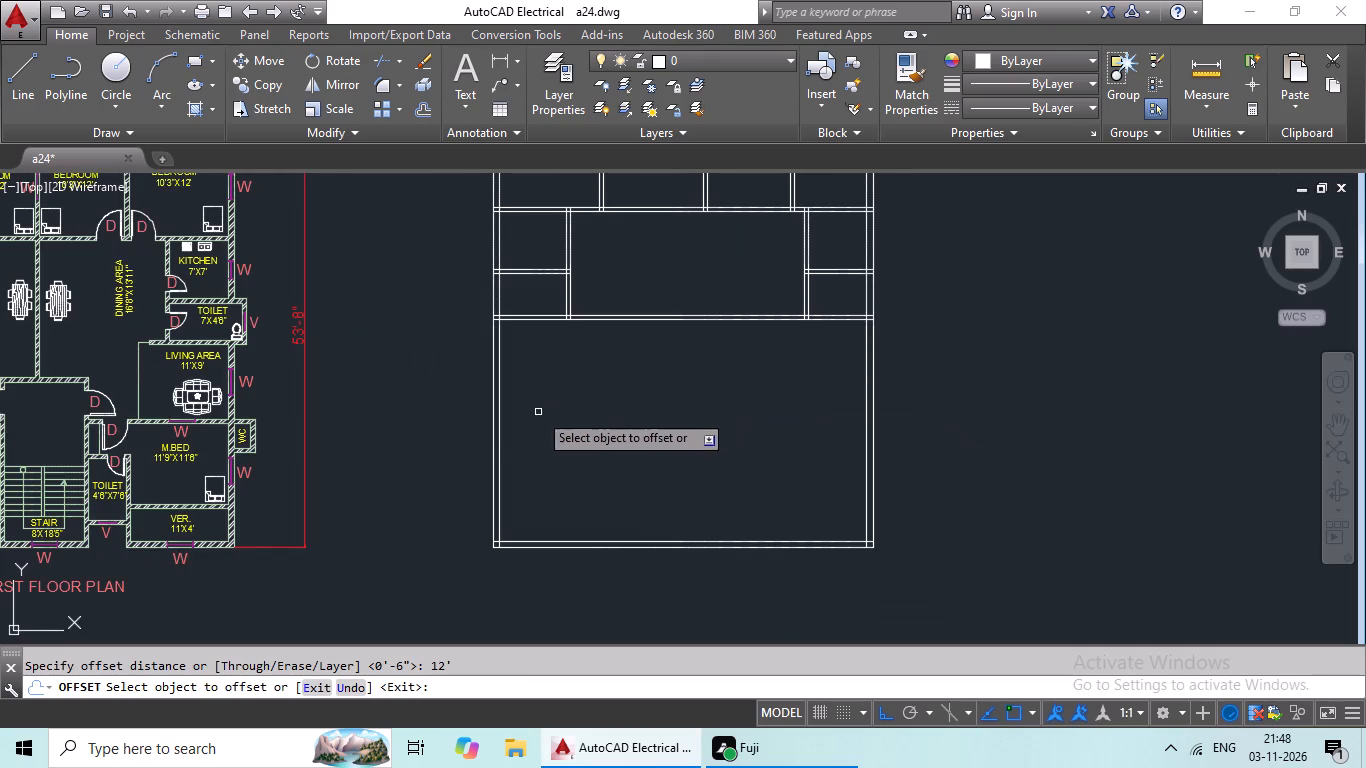
pyautogui.moveTo(501, 442); pyautogui.dragTo(537, 438)
pyautogui.click(602, 429)
pyautogui.scroll(-1, 690, 406)
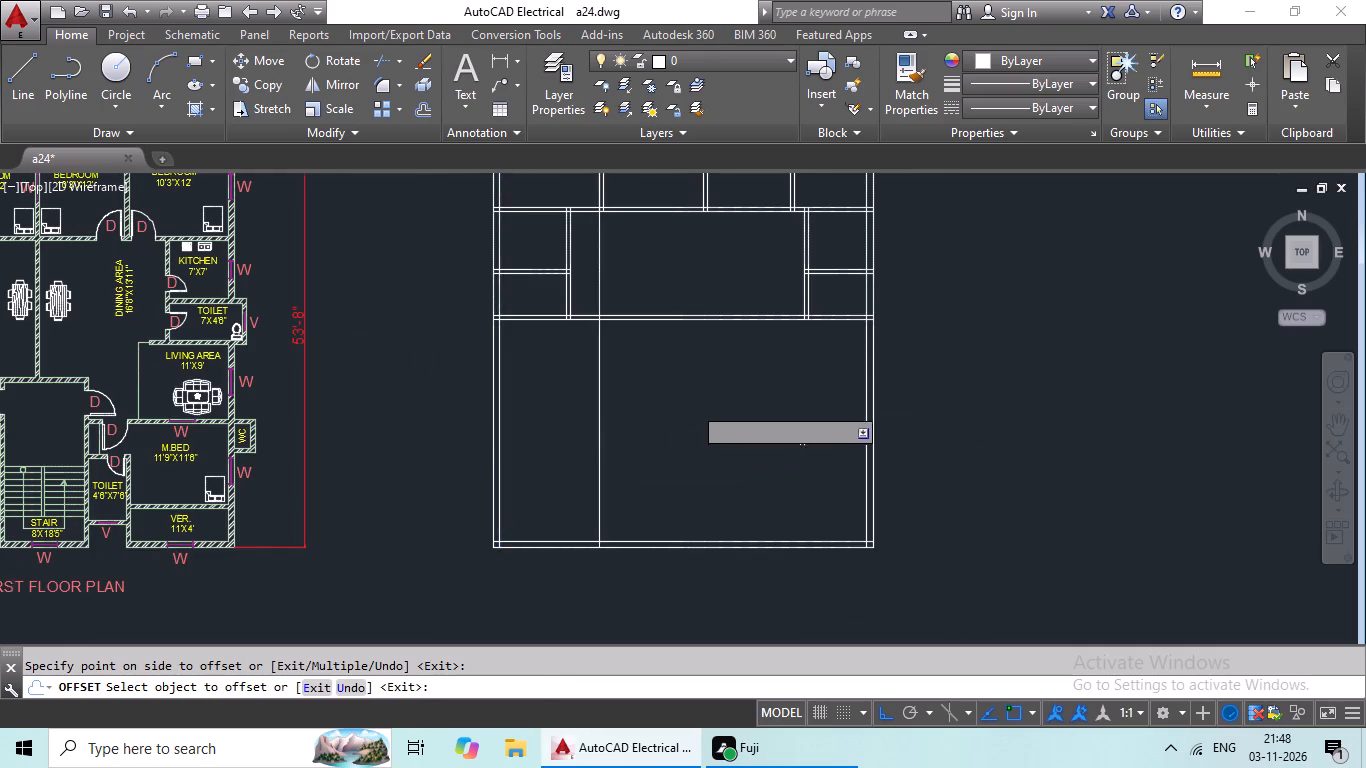
# Offset the inner line of the right outer wall 12' towards the interior.
pyautogui.scroll(-1, 692, 405)
pyautogui.scroll(3, 781, 389)
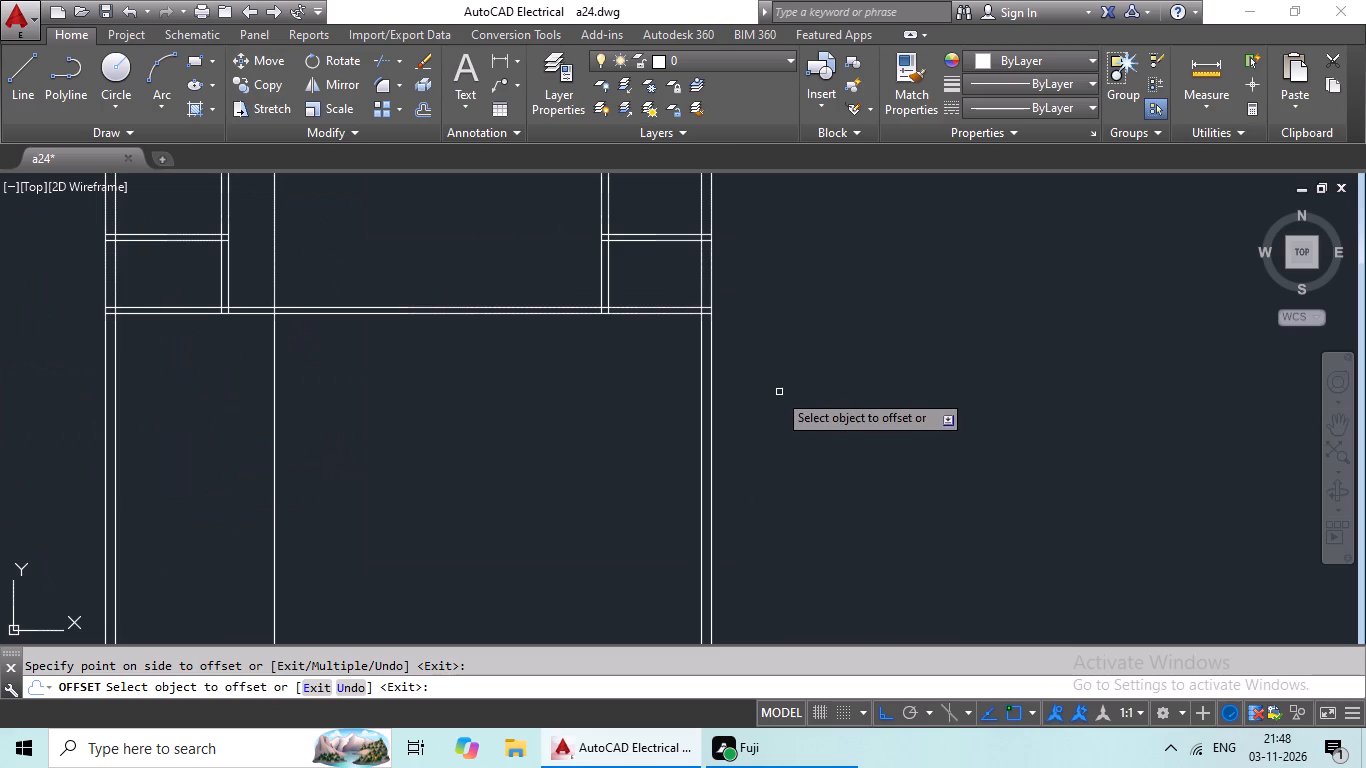
pyautogui.moveTo(702, 422); pyautogui.dragTo(689, 423)
pyautogui.click(556, 427)
pyautogui.scroll(-2, 568, 421)
pyautogui.moveTo(570, 420); pyautogui.dragTo(625, 409, button='middle')
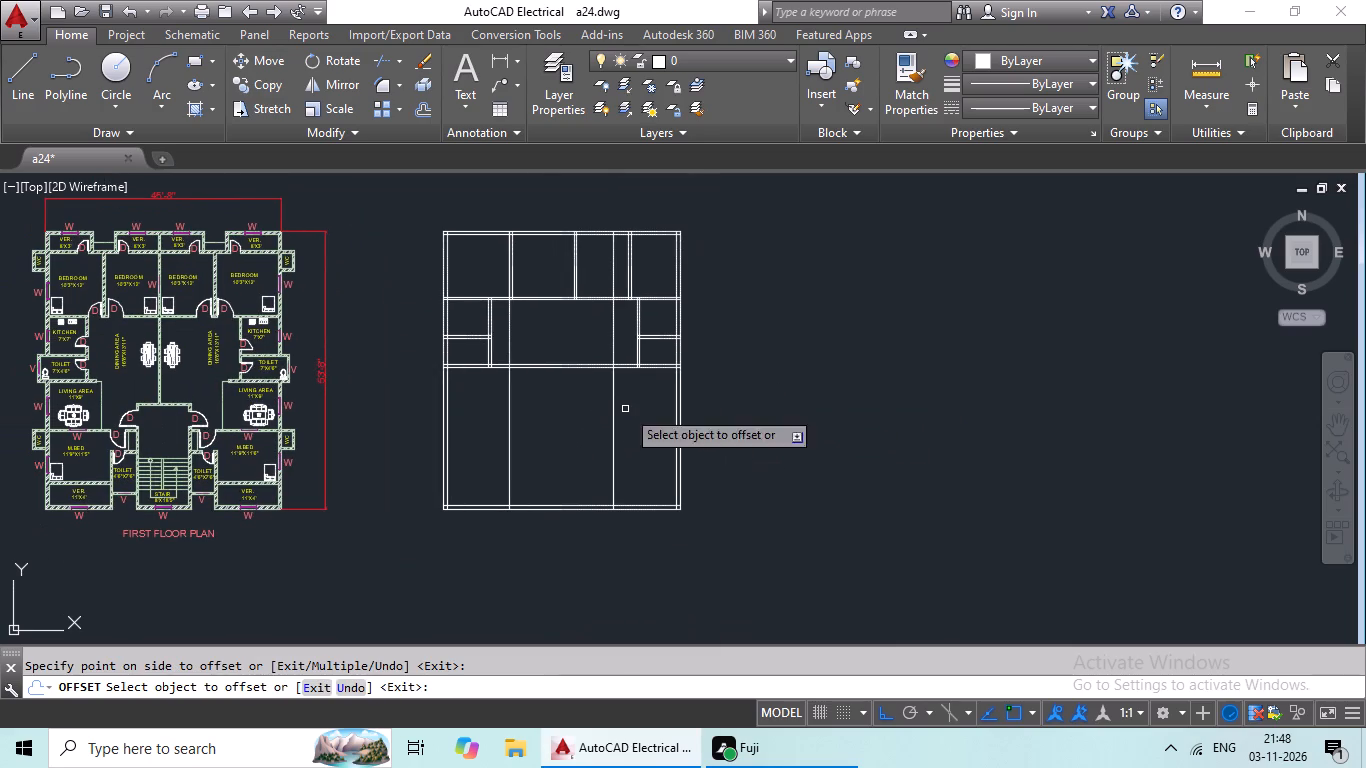
pyautogui.press('Escape')
pyautogui.press('Escape')
pyautogui.press('Escape')
# Trim the two new vertical lines where they run above the third horizontal partition.
pyautogui.press('t')
pyautogui.press('r')
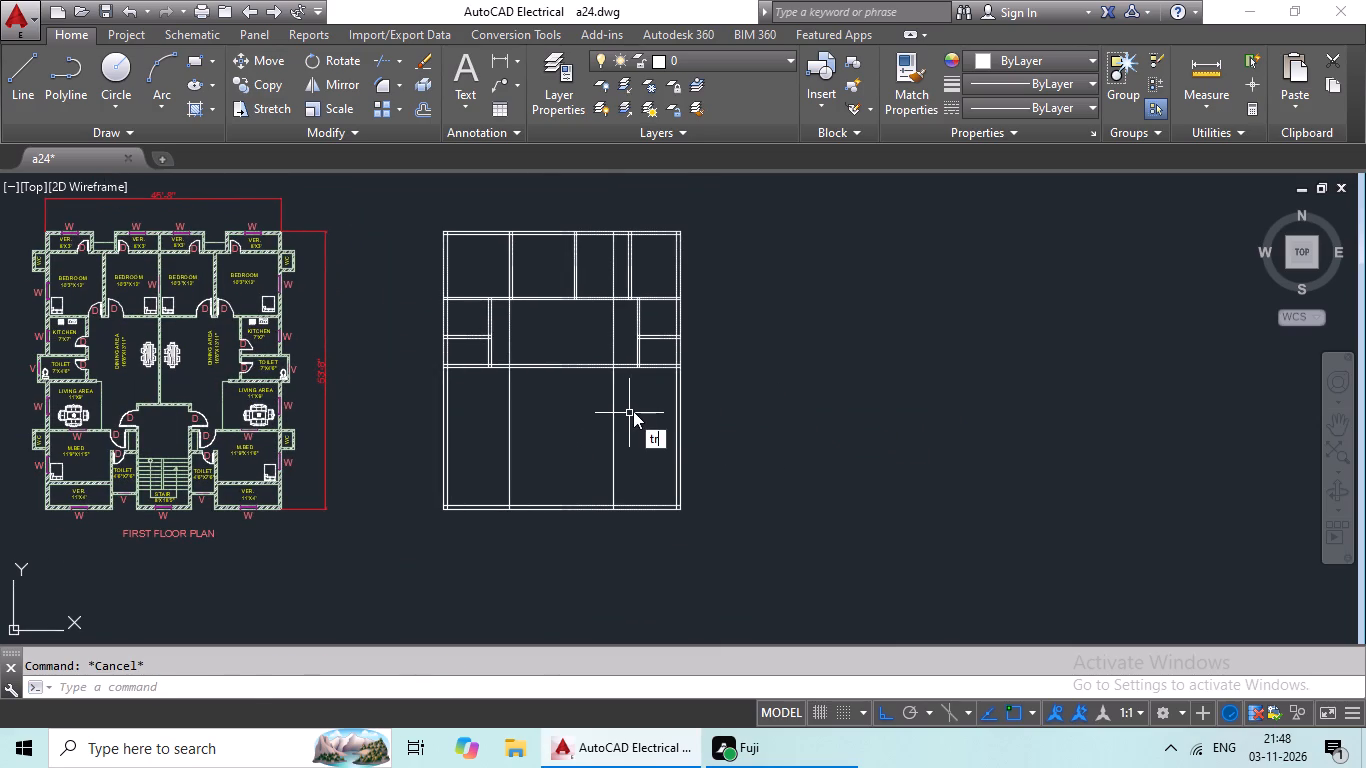
pyautogui.press('space')
pyautogui.scroll(2, 607, 344)
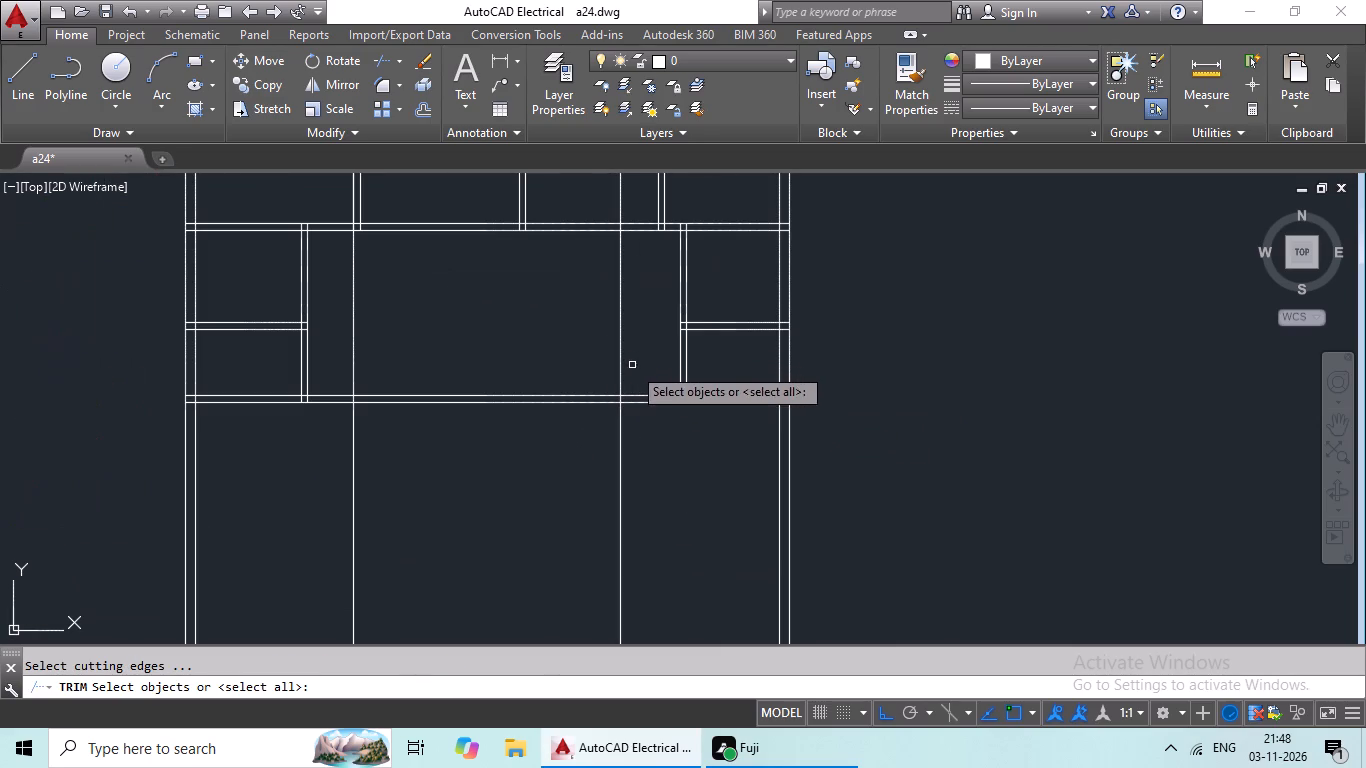
pyautogui.press('space')
pyautogui.scroll(2, 645, 372)
pyautogui.moveTo(649, 339); pyautogui.dragTo(550, 394)
pyautogui.click(550, 392)
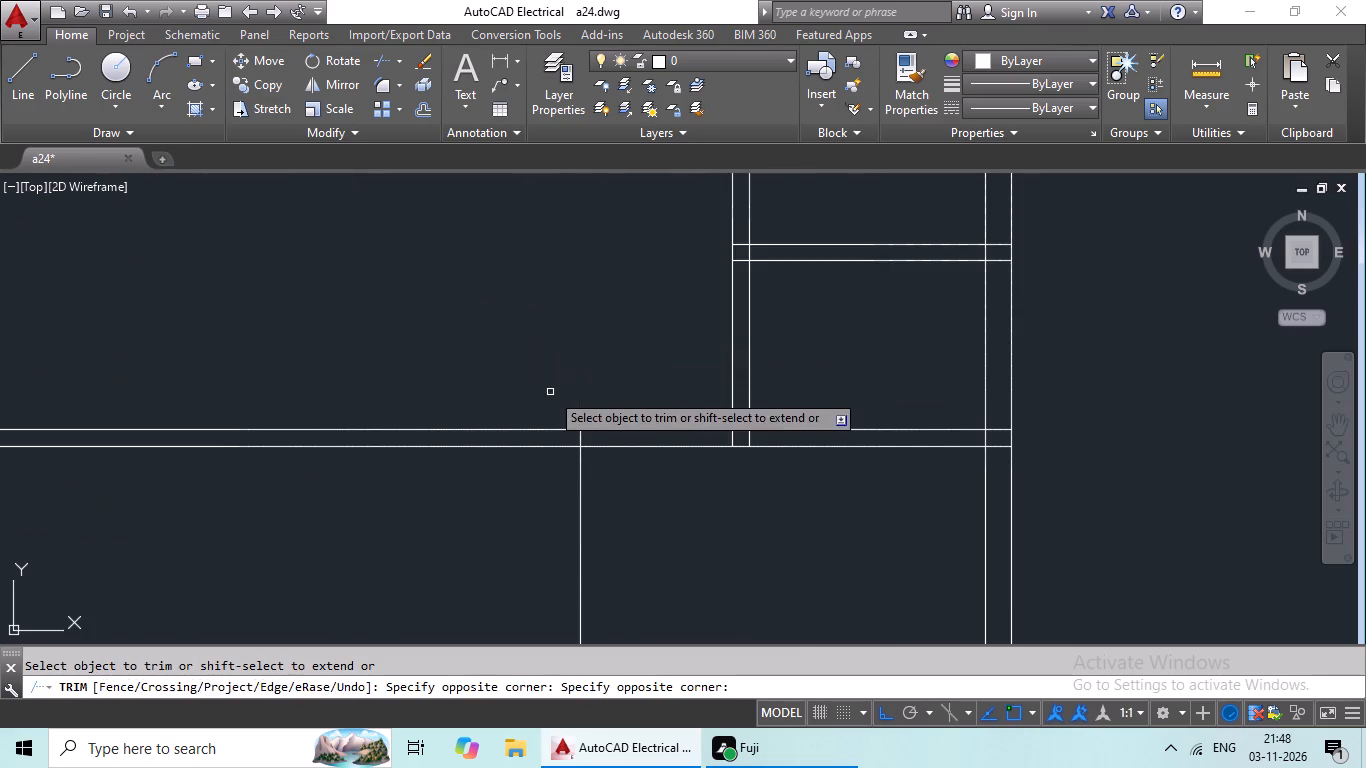
pyautogui.scroll(-3, 562, 367)
pyautogui.moveTo(522, 387); pyautogui.dragTo(664, 416, button='middle')
pyautogui.scroll(3, 553, 363)
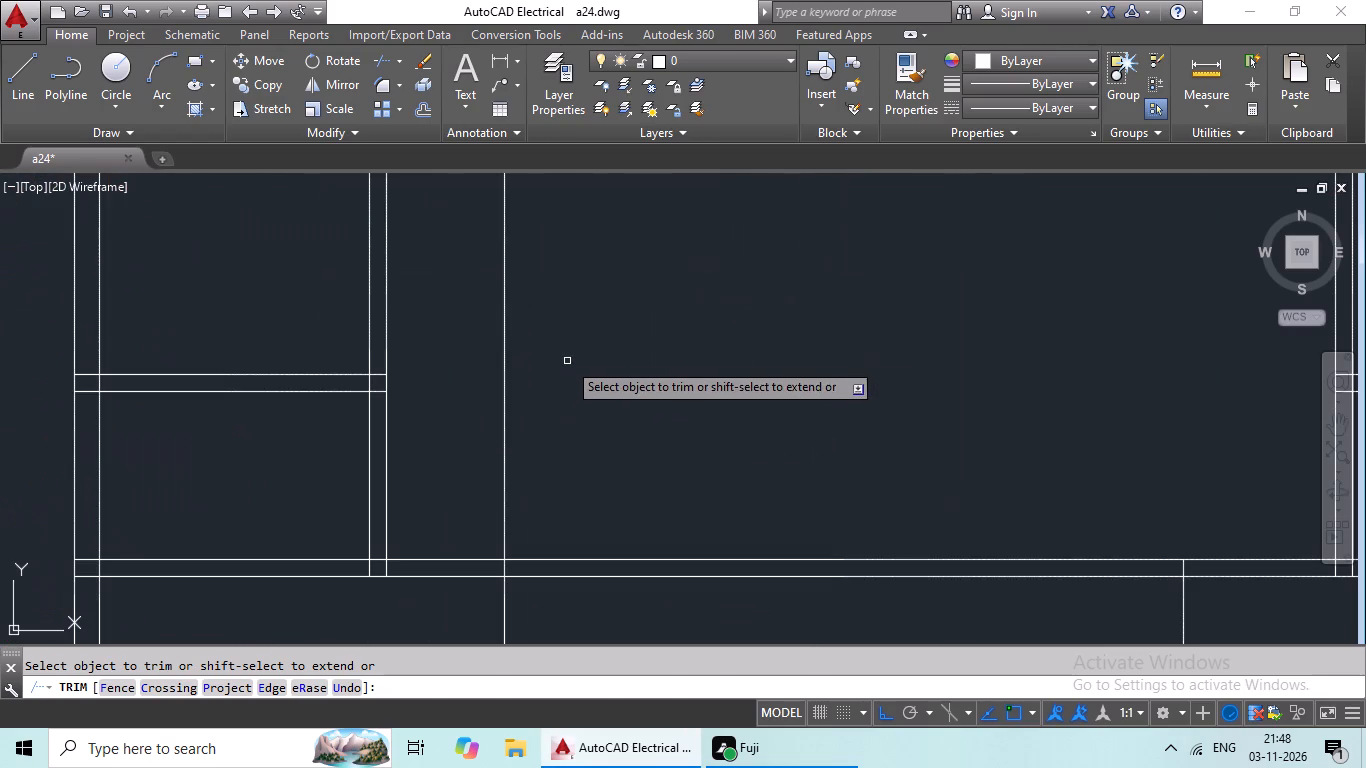
pyautogui.moveTo(614, 352); pyautogui.dragTo(436, 462)
pyautogui.click(438, 459)
pyautogui.scroll(-3, 527, 422)
pyautogui.moveTo(568, 497); pyautogui.dragTo(599, 442, button='middle')
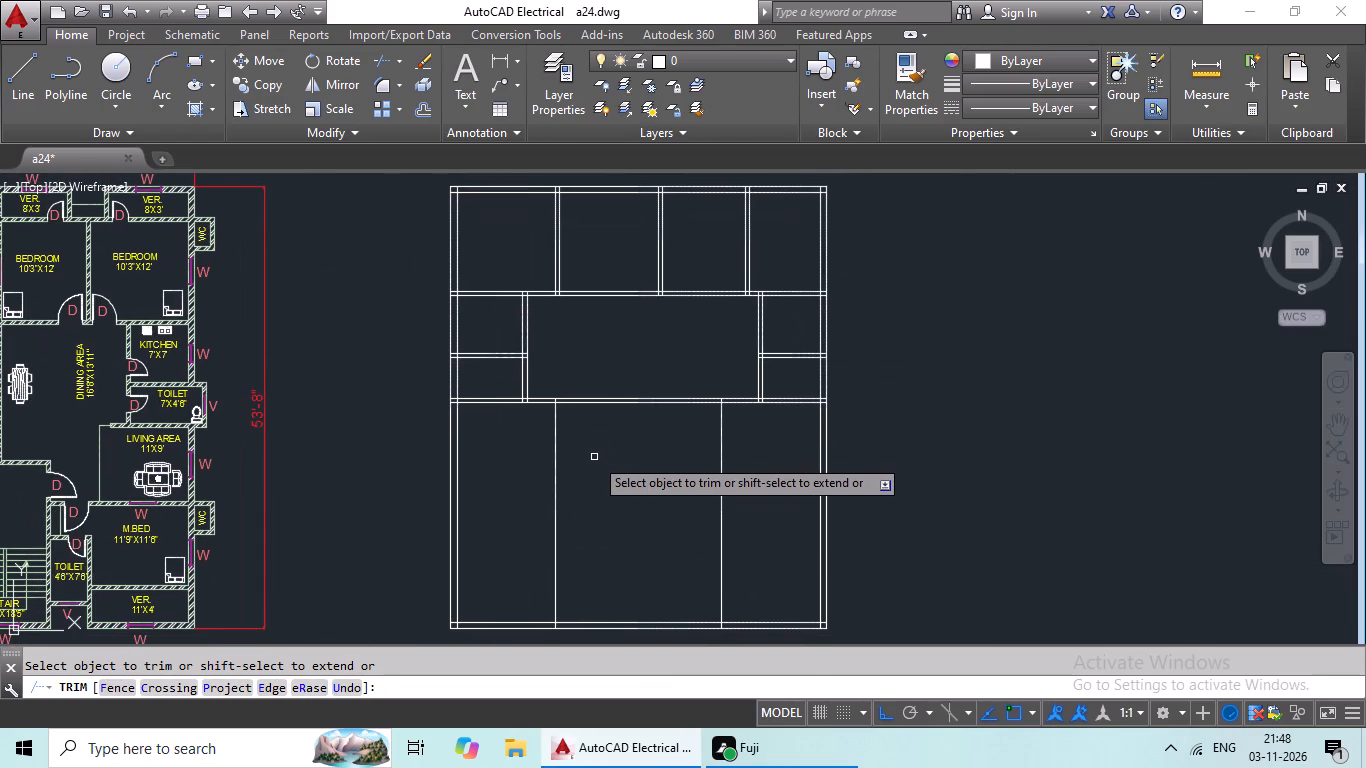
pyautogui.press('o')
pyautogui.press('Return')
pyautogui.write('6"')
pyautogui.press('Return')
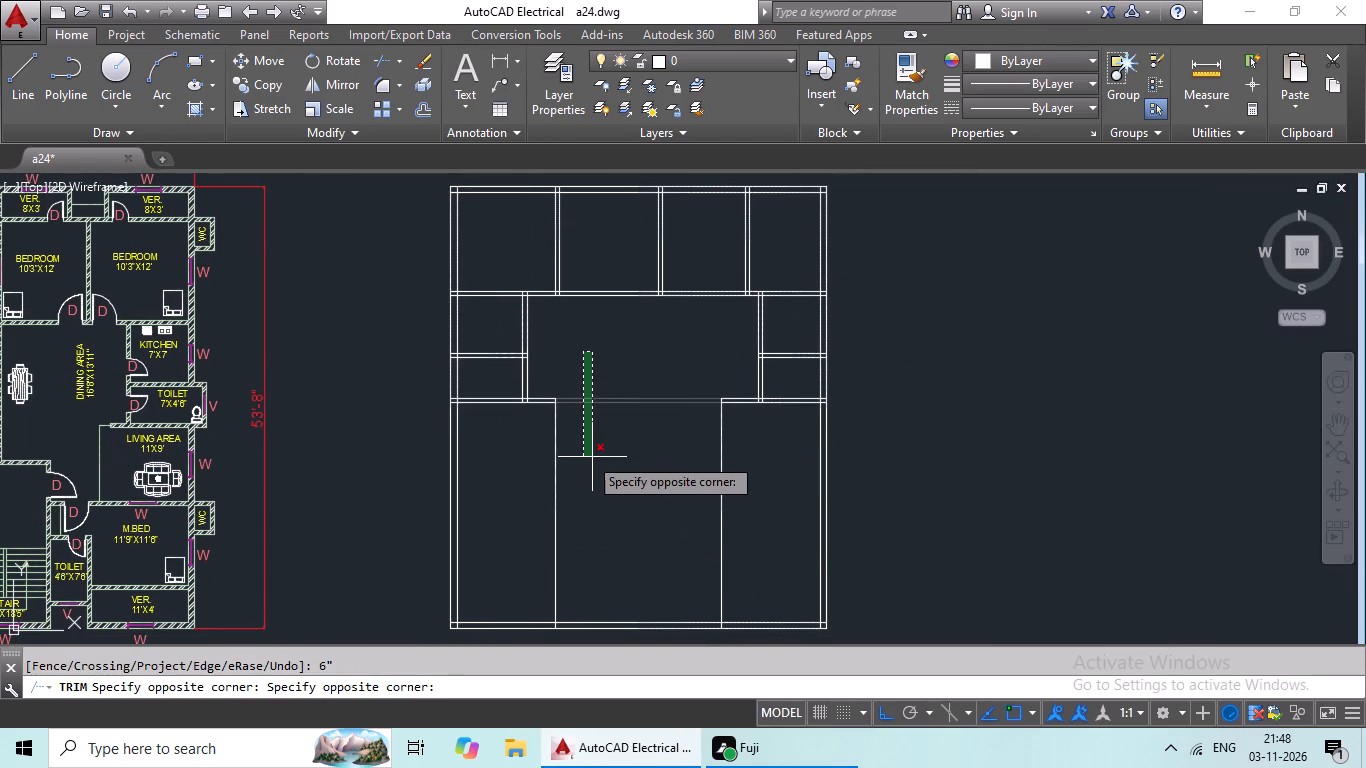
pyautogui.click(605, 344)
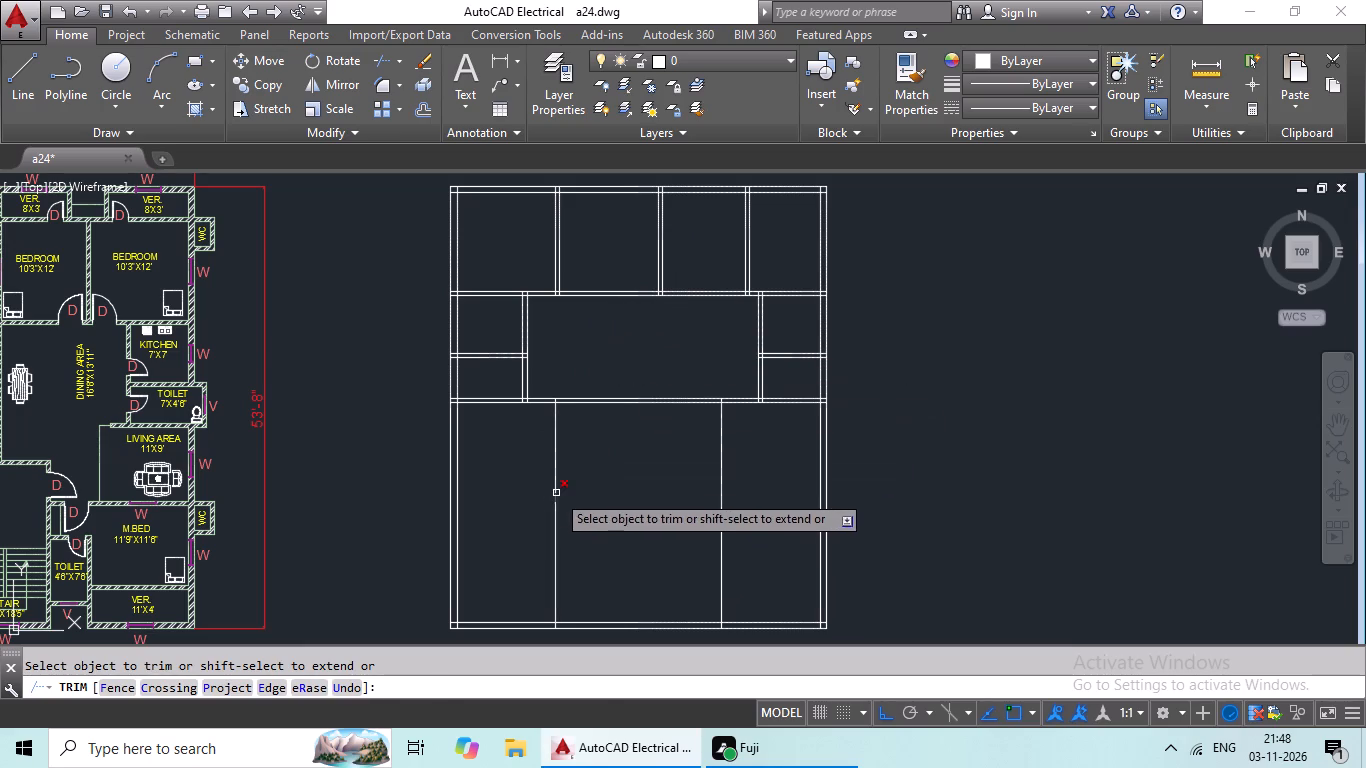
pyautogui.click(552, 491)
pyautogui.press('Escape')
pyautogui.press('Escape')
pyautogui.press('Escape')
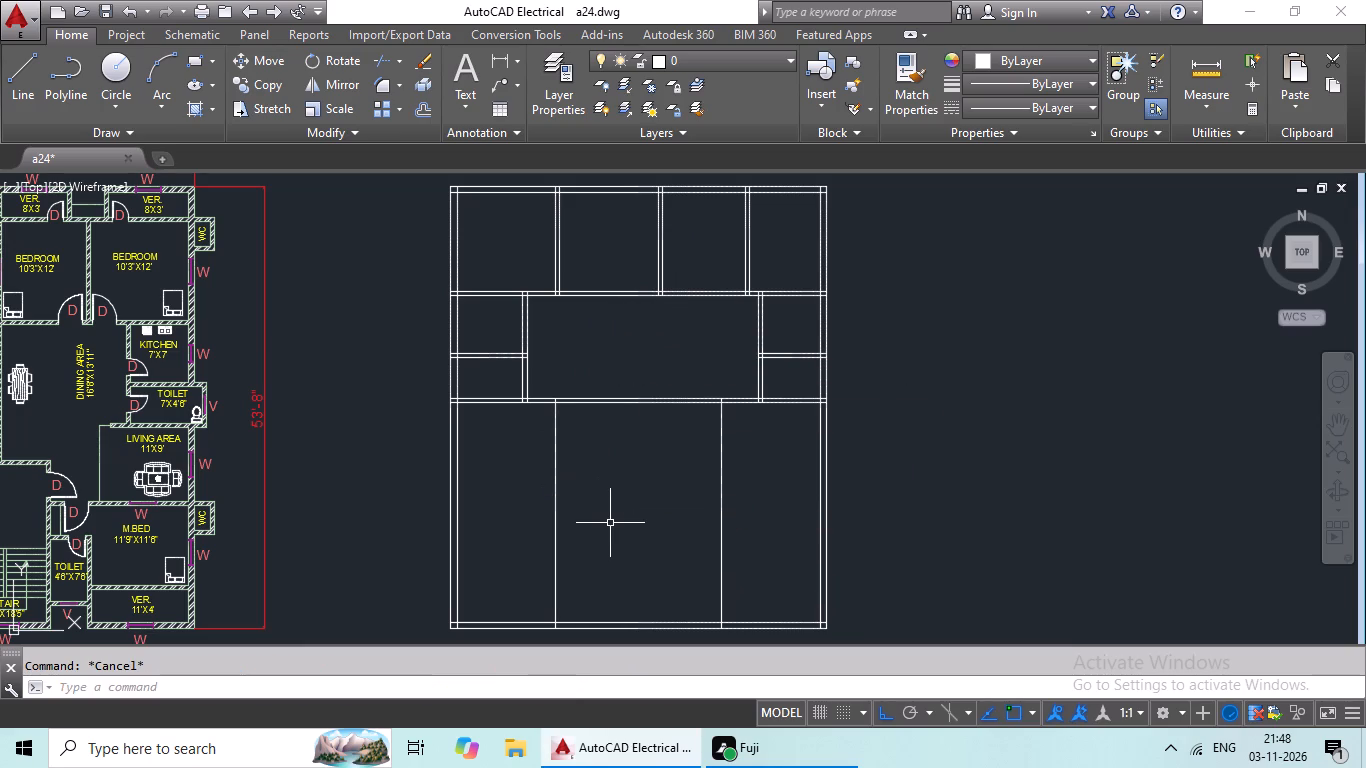
# Offset each of the two lower vertical lines 6" towards the building's centre to form two vertical partitions.
pyautogui.press('o')
pyautogui.press('Return')
pyautogui.write('6"')
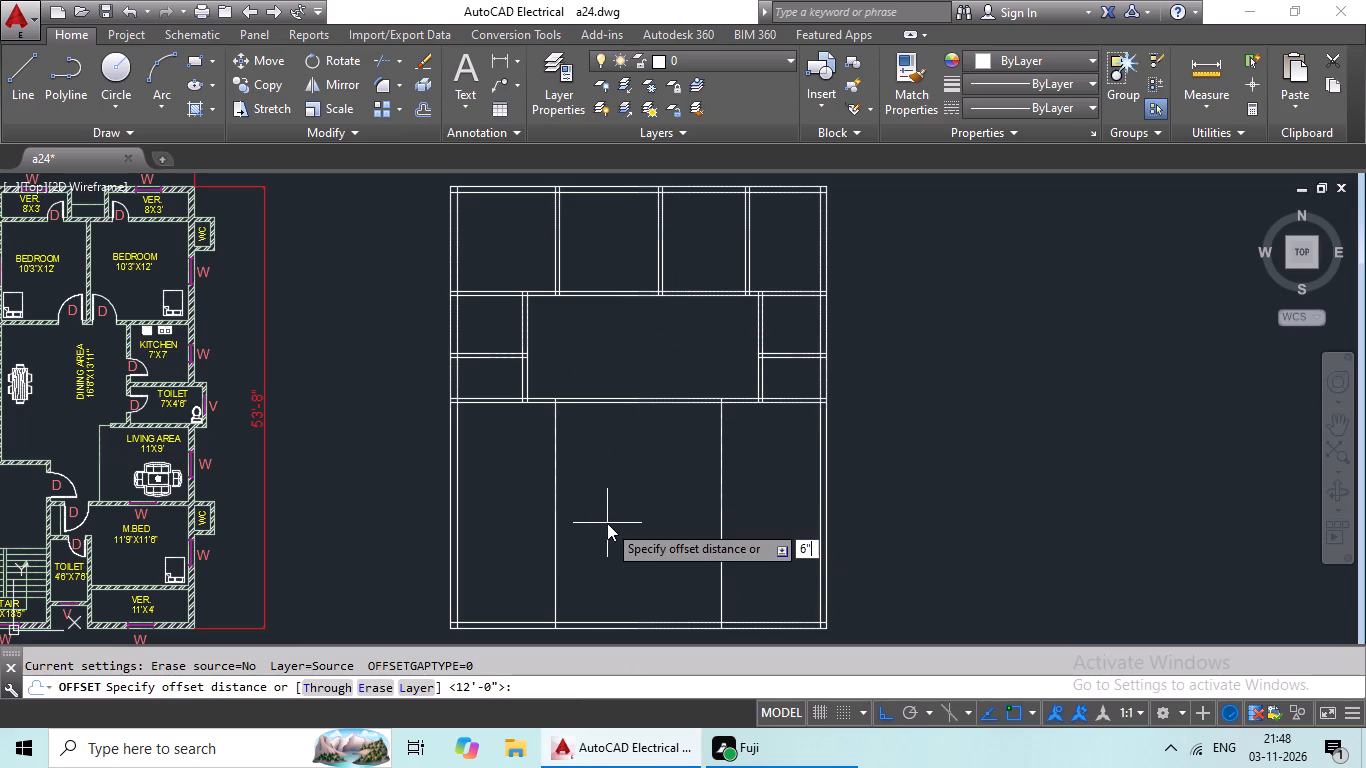
pyautogui.press('Return')
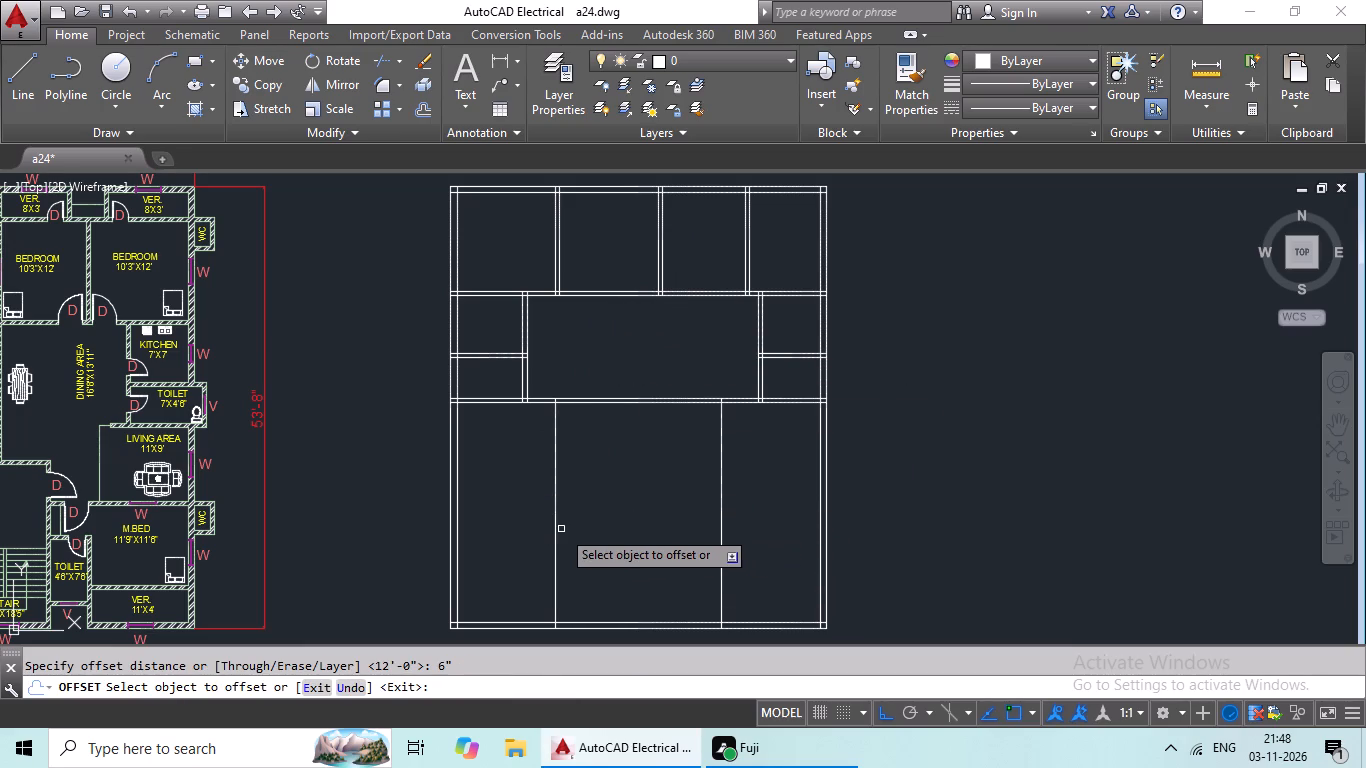
pyautogui.click(554, 544)
pyautogui.click(614, 529)
pyautogui.moveTo(722, 485); pyautogui.dragTo(693, 492)
pyautogui.click(636, 503)
pyautogui.moveTo(674, 471); pyautogui.dragTo(715, 471, button='middle')
pyautogui.press('Escape')
pyautogui.press('Escape')
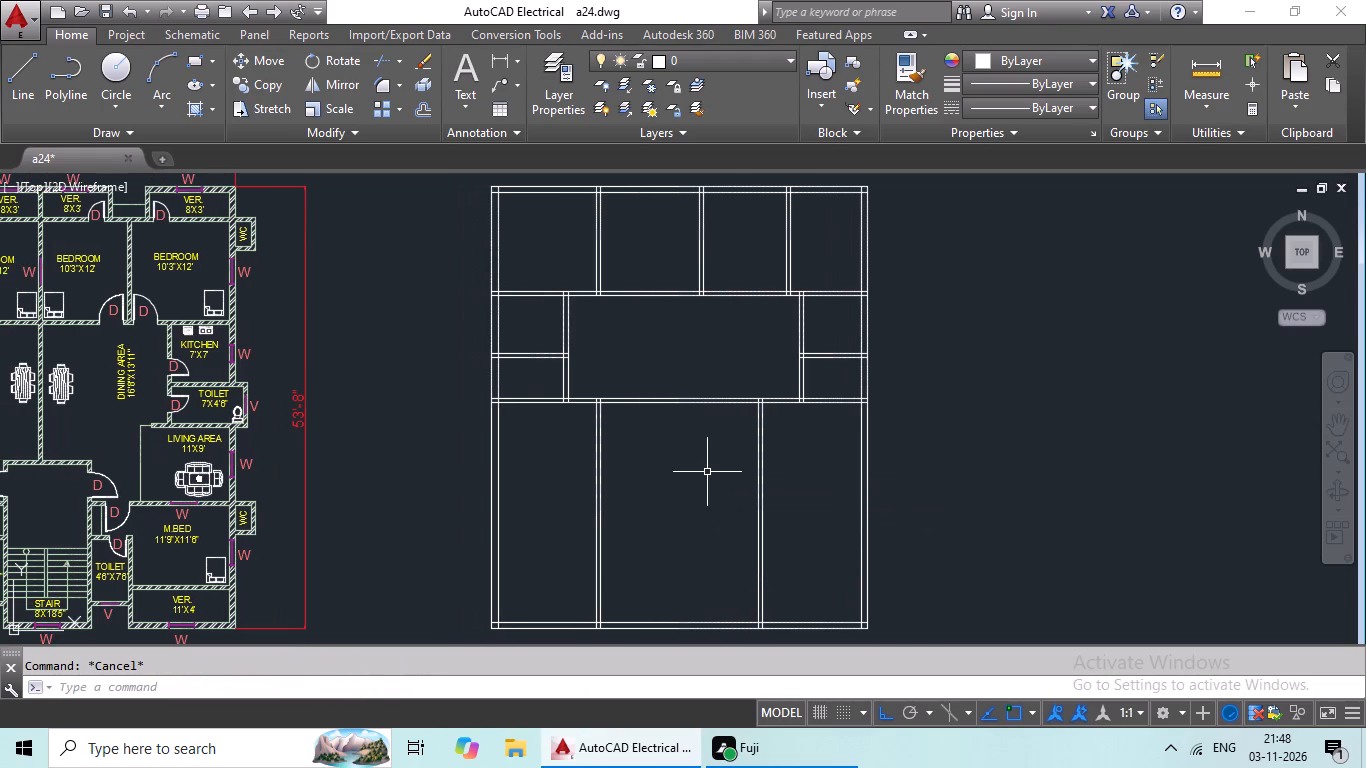
pyautogui.press('Escape')
pyautogui.press('Escape')
pyautogui.press('Escape')
pyautogui.press('Escape')
# Offset the lower line of the third horizontal partition 9' downward.
pyautogui.press('o')
pyautogui.press('Return')
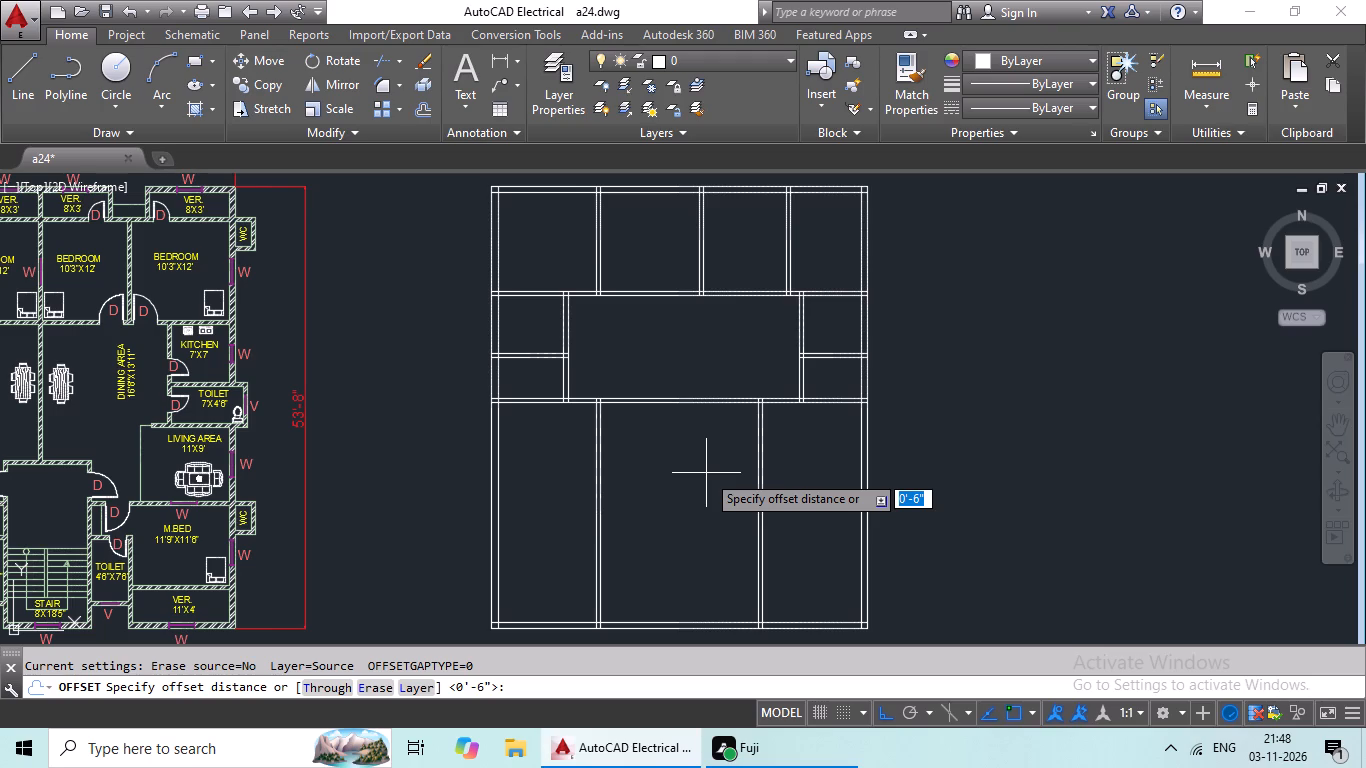
pyautogui.write("9'")
pyautogui.press('Return')
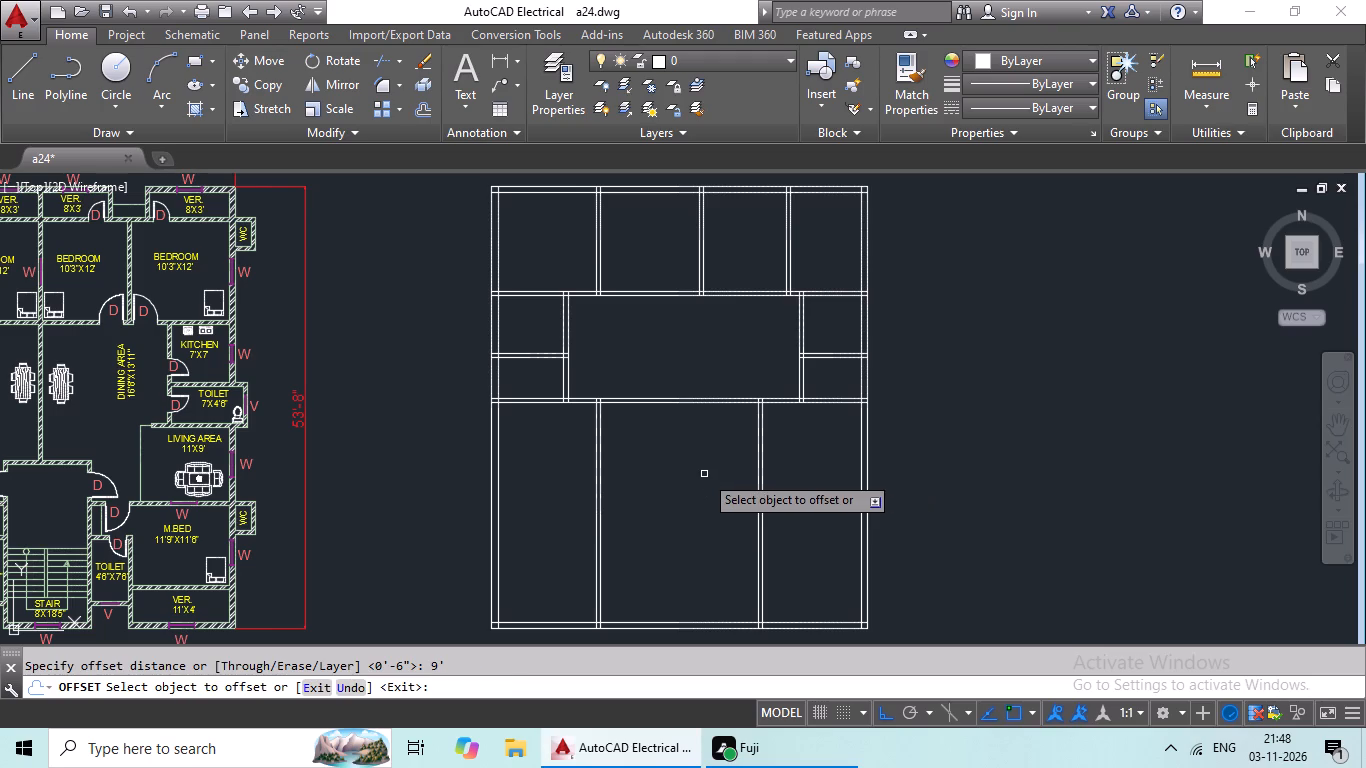
pyautogui.moveTo(738, 402); pyautogui.dragTo(732, 419)
pyautogui.click(714, 454)
pyautogui.press('Escape')
pyautogui.press('Escape')
pyautogui.press('Escape')
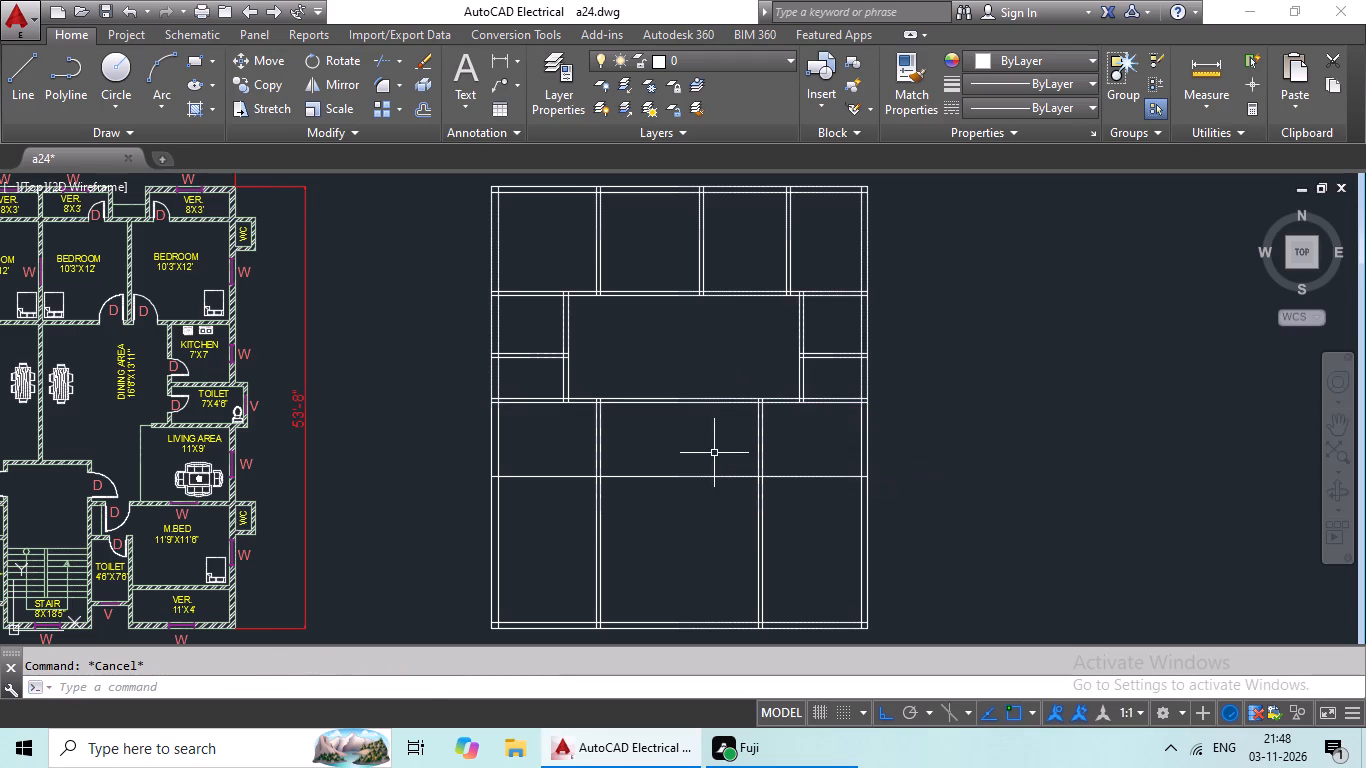
# Offset the new horizontal line 6" downward to form a fourth horizontal partition.
pyautogui.press('o')
pyautogui.press('Return')
pyautogui.write('6"')
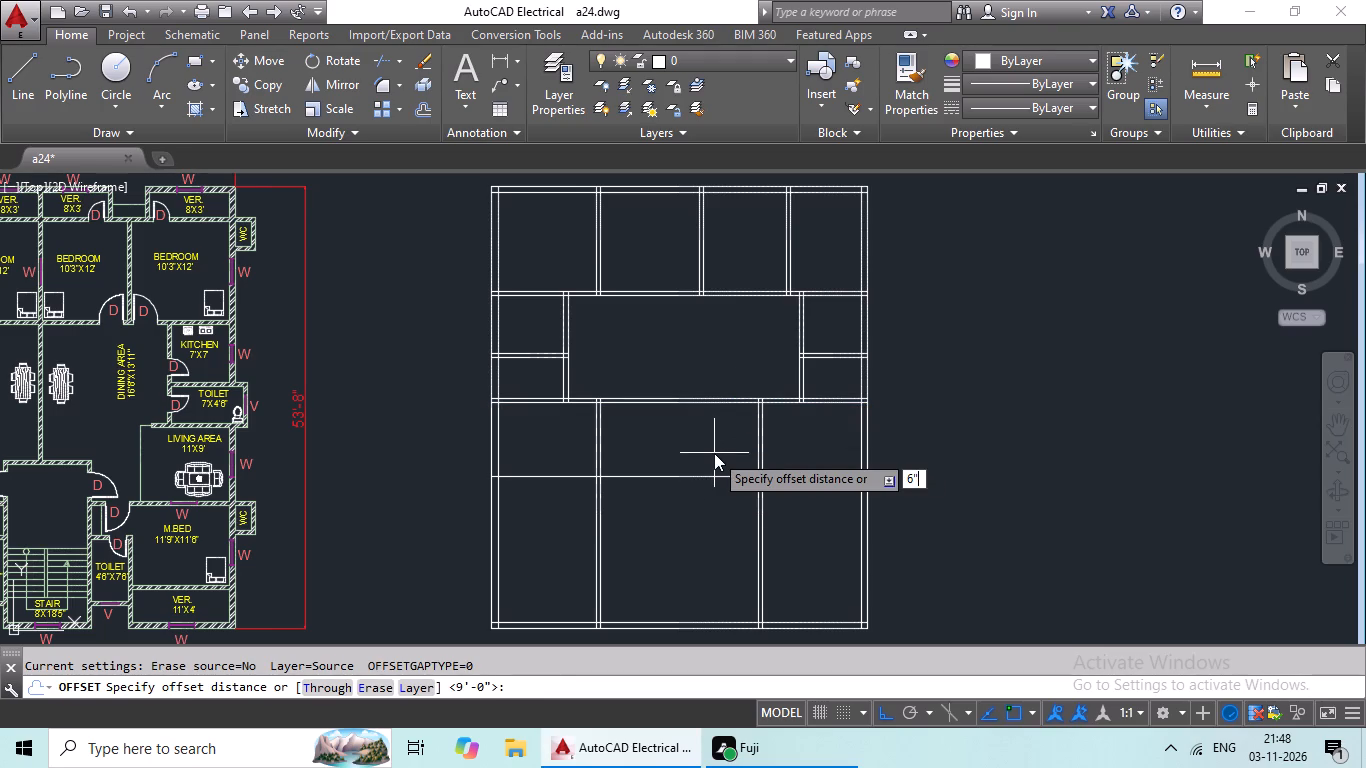
pyautogui.press('Return')
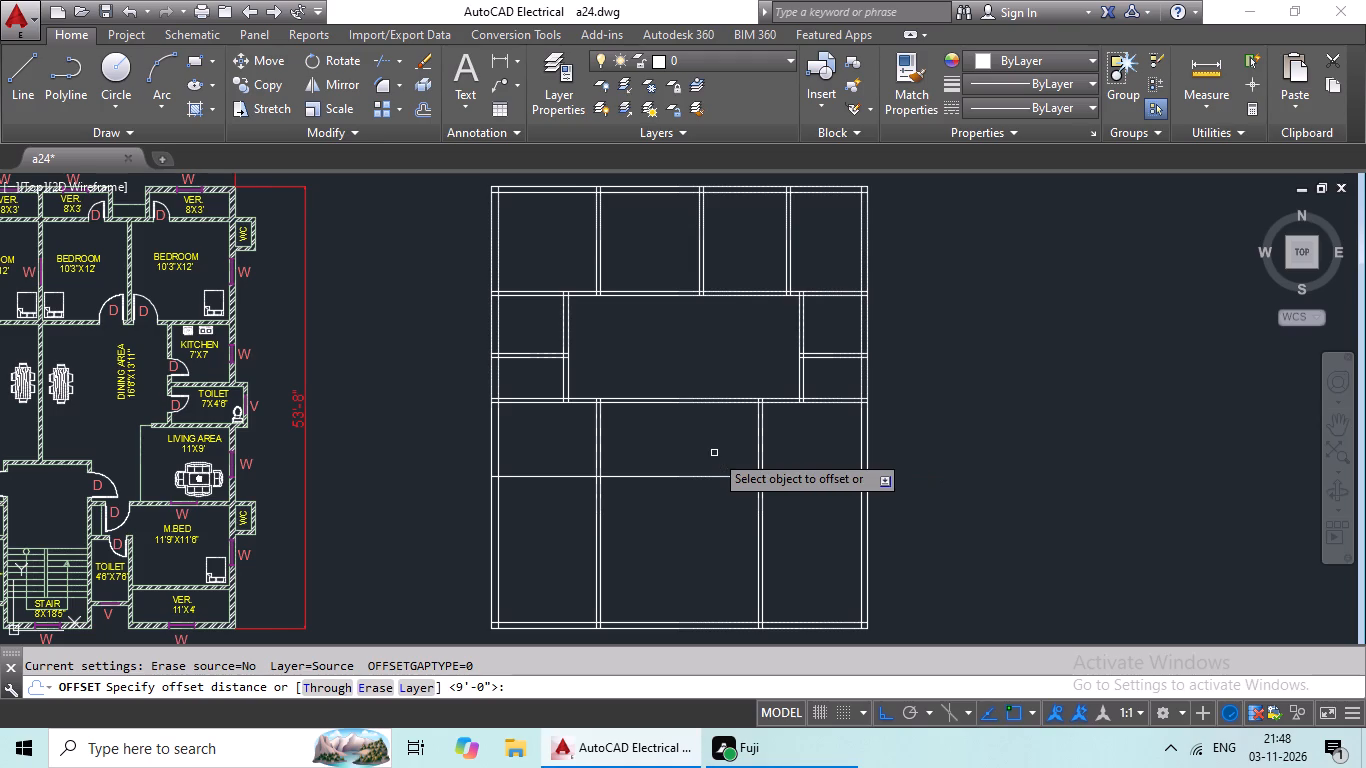
pyautogui.click(699, 475)
pyautogui.click(690, 505)
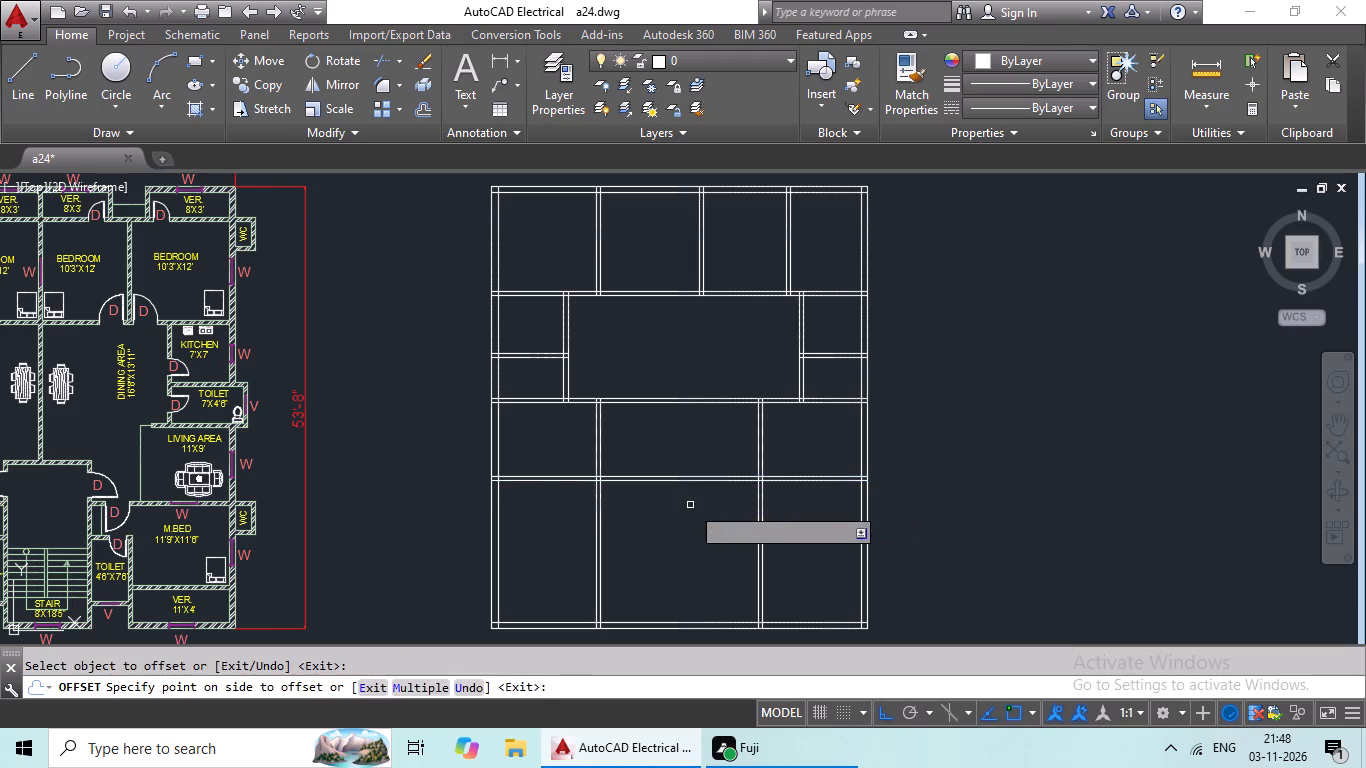
pyautogui.moveTo(694, 503); pyautogui.dragTo(719, 463, button='middle')
pyautogui.press('Escape')
pyautogui.press('Escape')
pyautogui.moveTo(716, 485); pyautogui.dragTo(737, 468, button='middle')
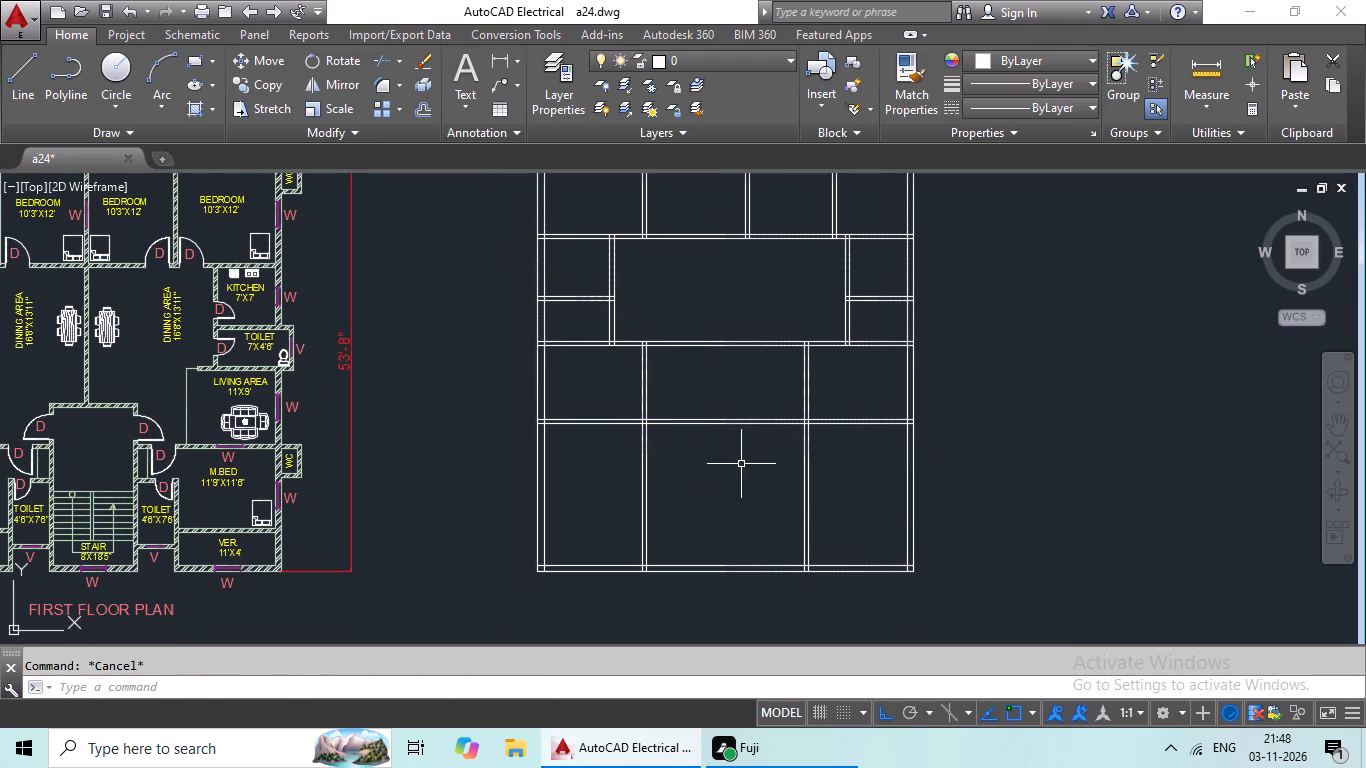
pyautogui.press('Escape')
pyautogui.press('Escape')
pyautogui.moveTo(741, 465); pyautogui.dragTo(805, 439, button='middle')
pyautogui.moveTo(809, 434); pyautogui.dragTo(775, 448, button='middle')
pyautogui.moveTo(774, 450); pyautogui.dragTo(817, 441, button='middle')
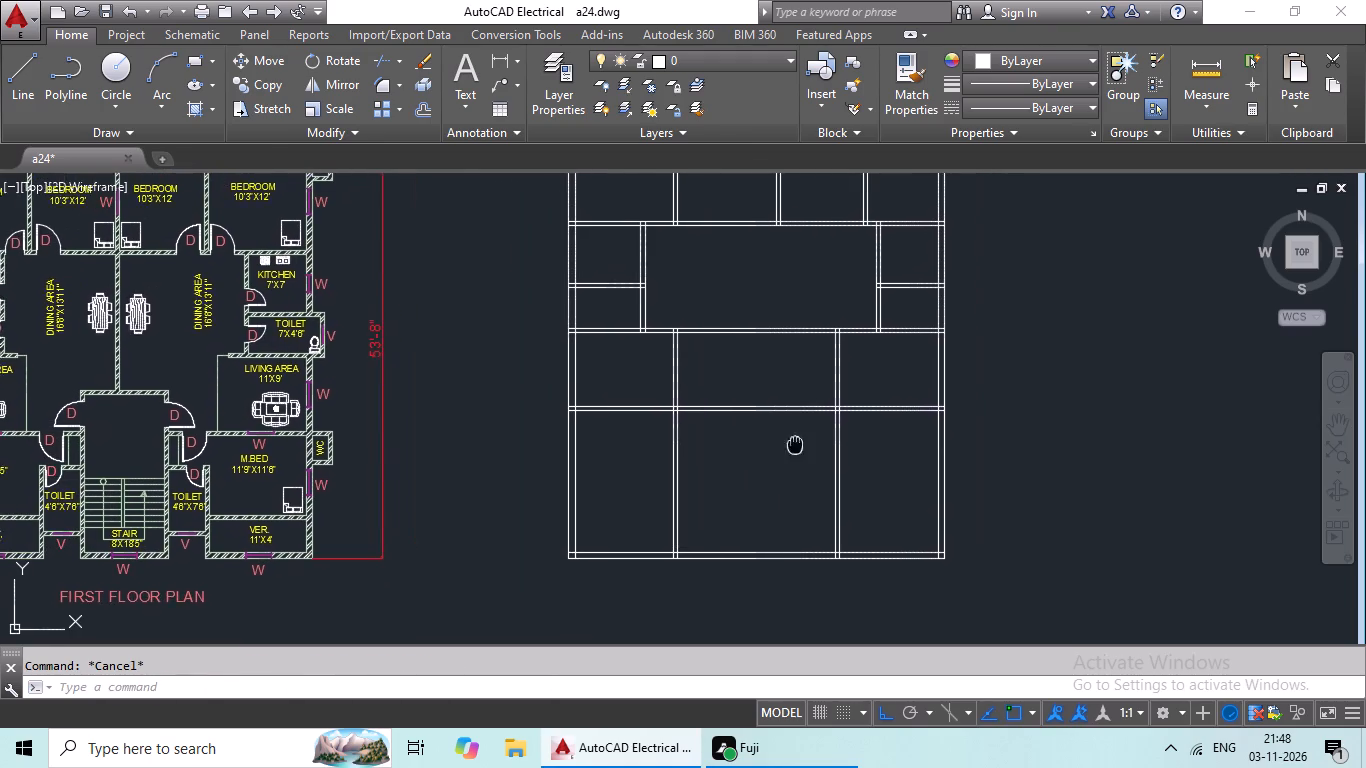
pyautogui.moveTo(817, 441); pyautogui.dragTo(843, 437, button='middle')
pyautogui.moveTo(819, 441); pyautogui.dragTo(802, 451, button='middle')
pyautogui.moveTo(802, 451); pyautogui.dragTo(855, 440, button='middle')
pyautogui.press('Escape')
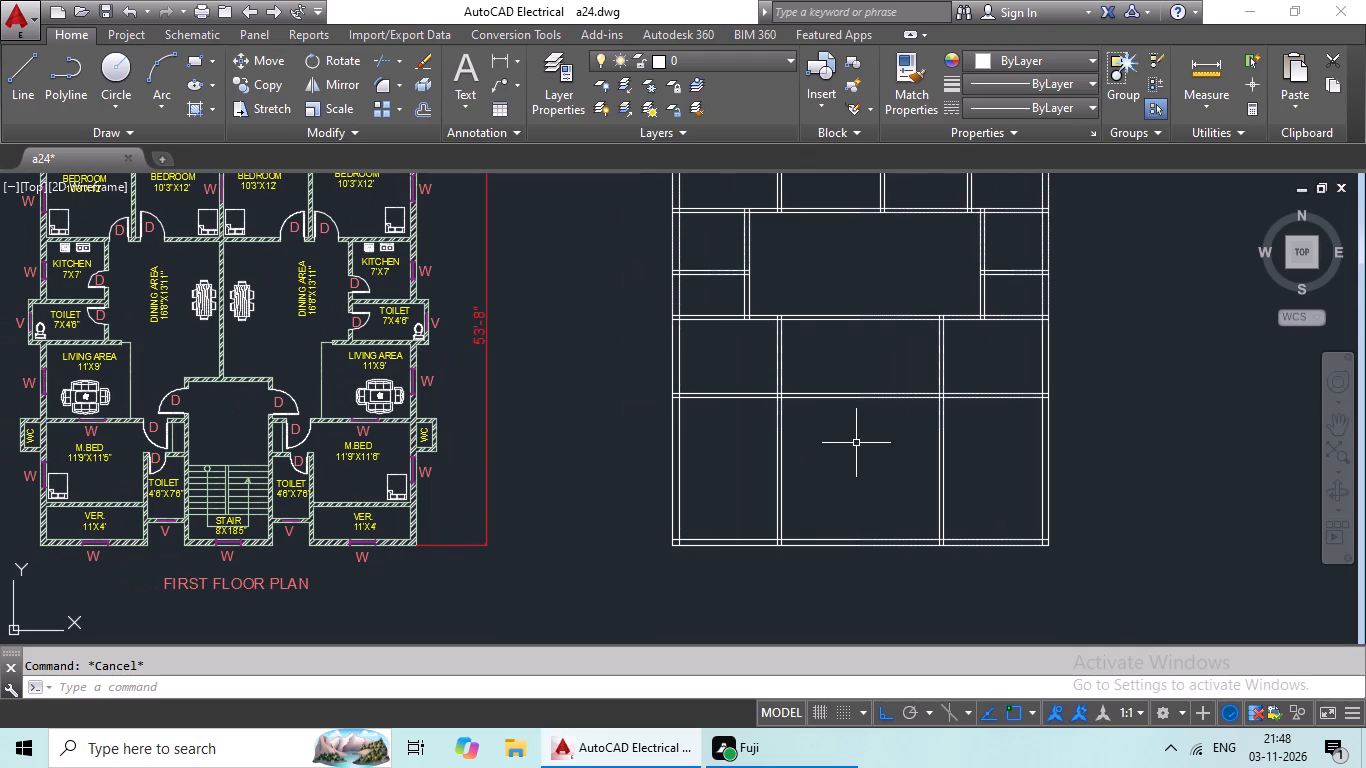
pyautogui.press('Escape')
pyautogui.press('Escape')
# Trim the lines of the lower left-hand vertical partition where they run below the fourth horizontal partition.
pyautogui.write('tr')
pyautogui.press('space')
pyautogui.press('space')
pyautogui.moveTo(836, 431); pyautogui.dragTo(833, 433)
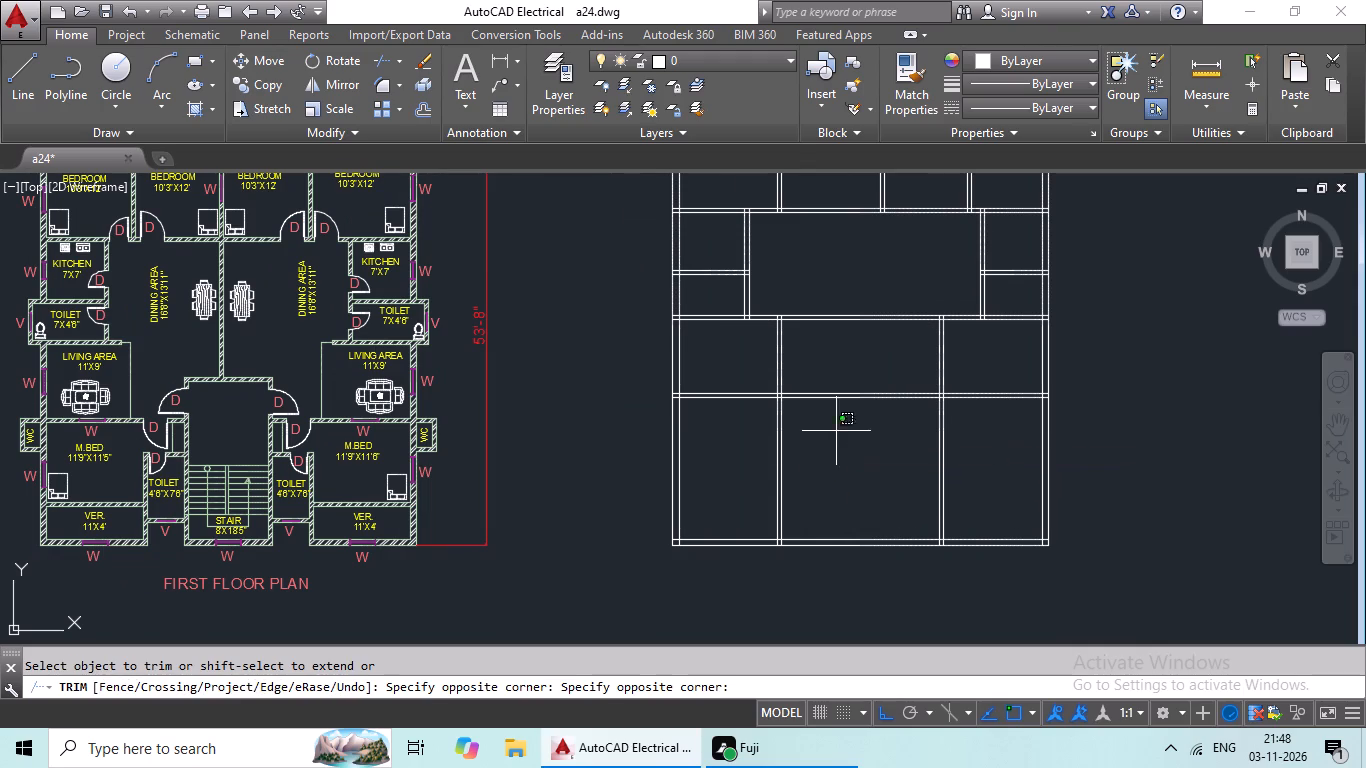
pyautogui.moveTo(833, 433); pyautogui.dragTo(755, 517)
pyautogui.scroll(2, 805, 425)
pyautogui.moveTo(821, 386); pyautogui.dragTo(794, 380)
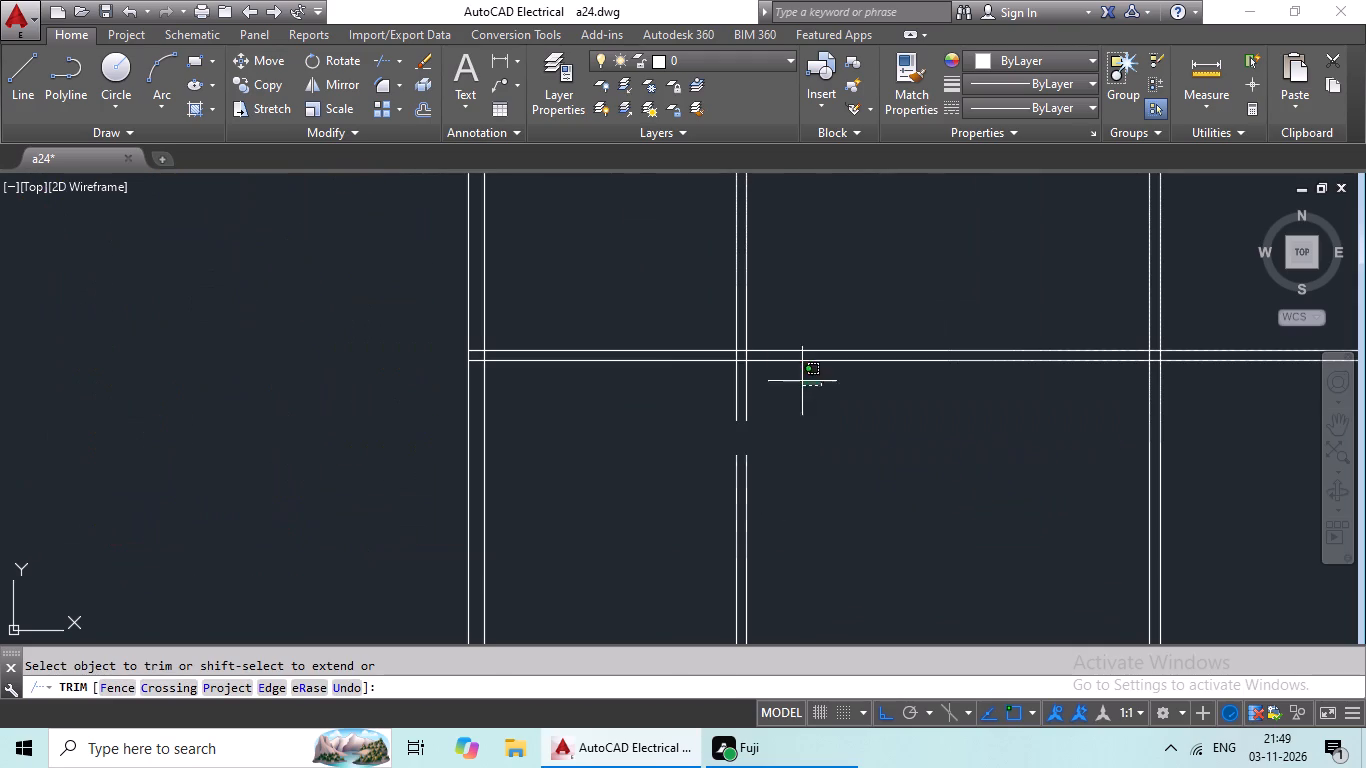
pyautogui.moveTo(794, 380); pyautogui.dragTo(635, 480)
pyautogui.moveTo(635, 480); pyautogui.dragTo(665, 472)
pyautogui.scroll(-3, 791, 446)
pyautogui.click(811, 452)
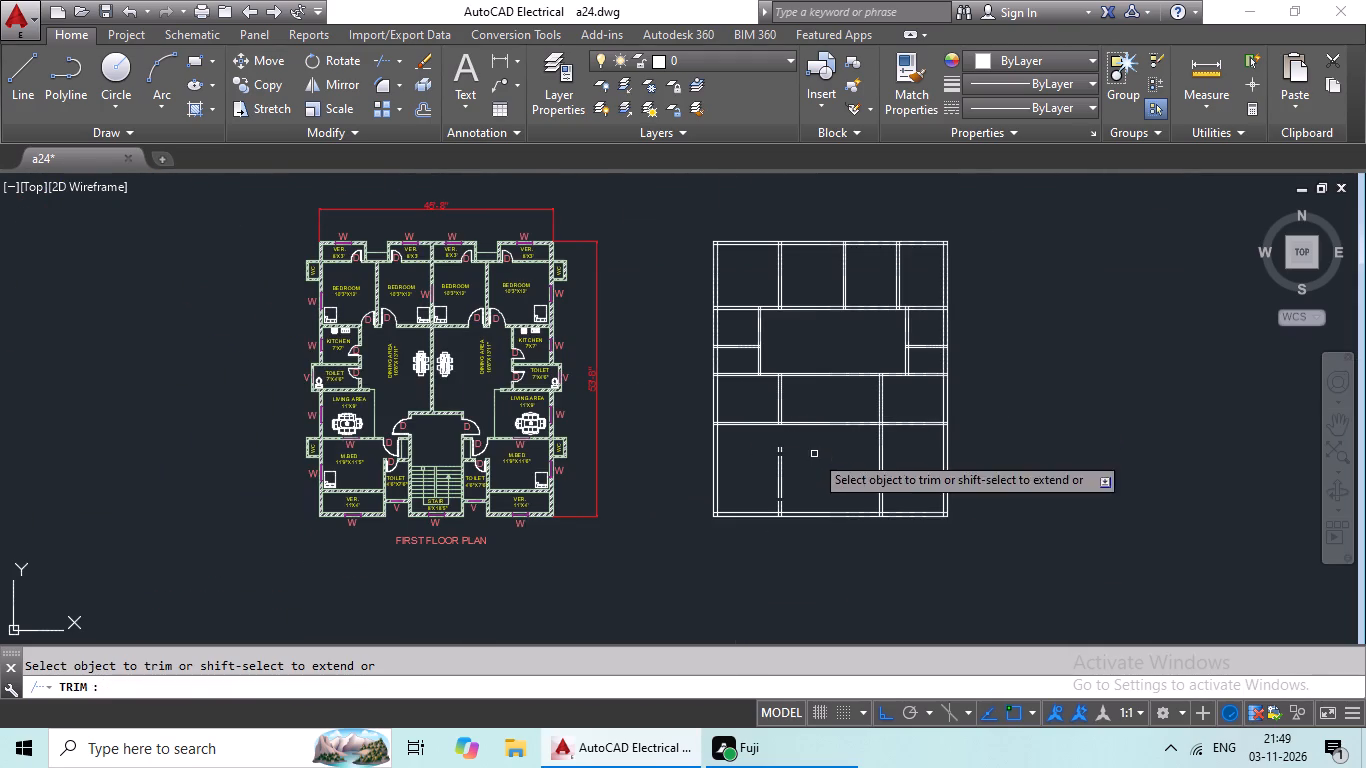
pyautogui.press('Escape')
pyautogui.scroll(3, 897, 448)
pyautogui.press('Escape')
pyautogui.press('Escape')
# Trim both lines of the lower right-hand vertical partition below the fourth horizontal partition.
pyautogui.press('t')
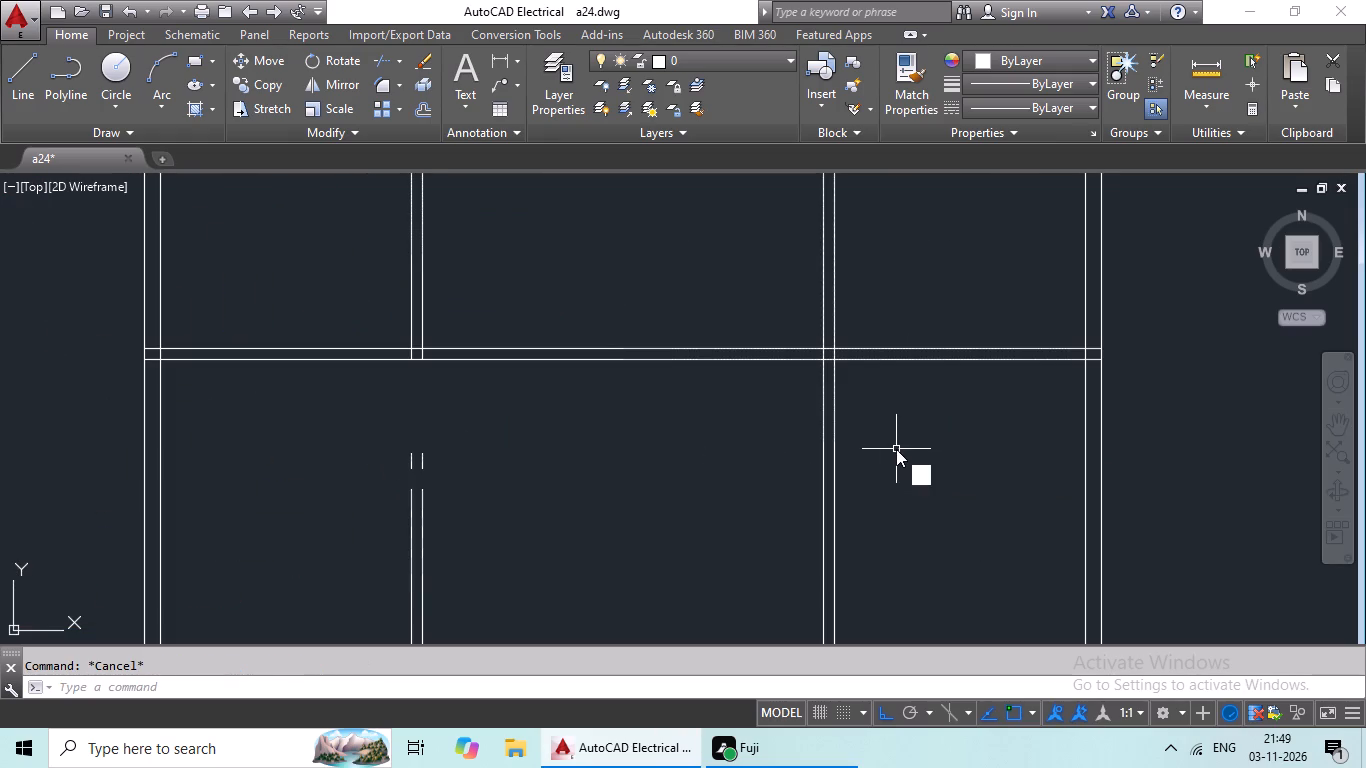
pyautogui.write('r')
pyautogui.press('space')
pyautogui.press('space')
pyautogui.moveTo(880, 388); pyautogui.dragTo(697, 513)
pyautogui.click(697, 513)
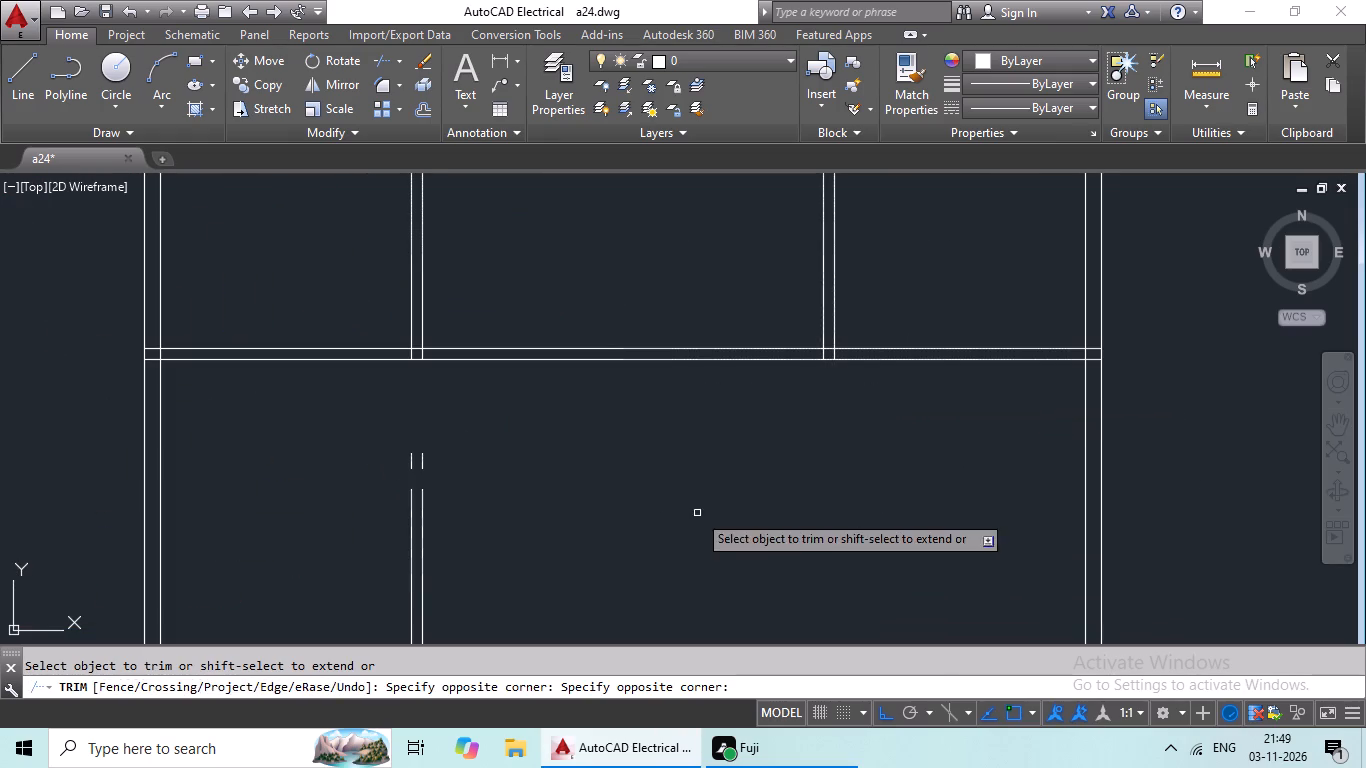
pyautogui.scroll(-3, 769, 464)
pyautogui.moveTo(769, 464); pyautogui.dragTo(822, 423, button='middle')
pyautogui.press('Escape')
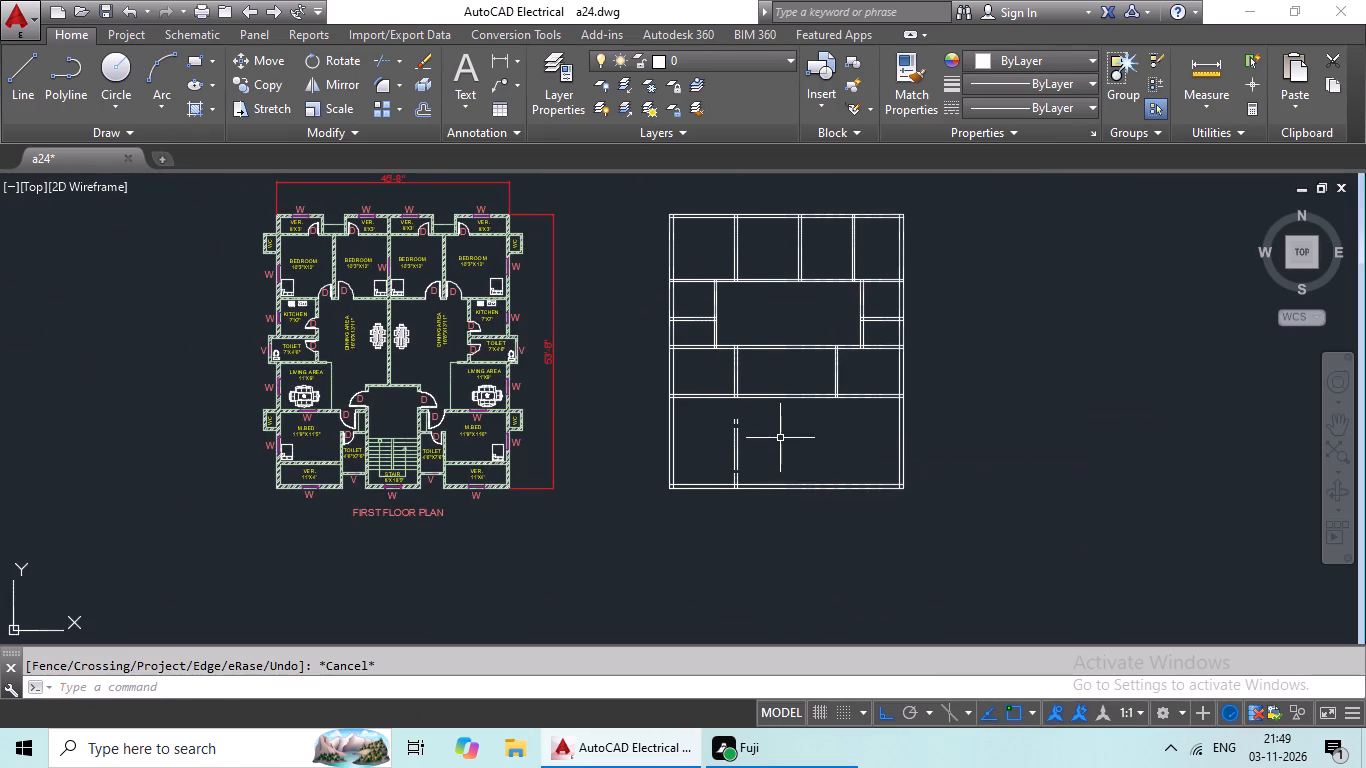
# Delete the leftover line fragments of the left-hand vertical partition below the fourth horizontal partition.
pyautogui.moveTo(780, 438); pyautogui.dragTo(700, 456)
pyautogui.scroll(2, 776, 429)
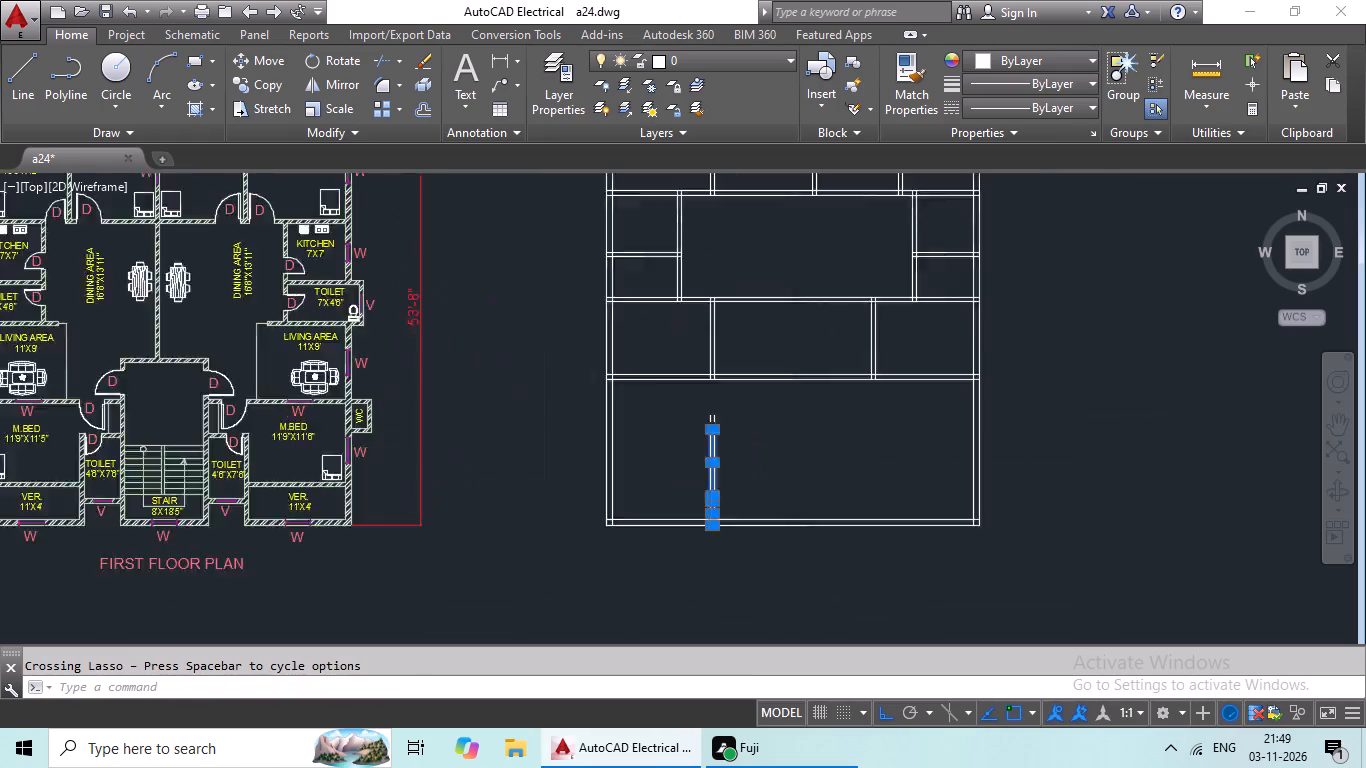
pyautogui.scroll(1, 776, 429)
pyautogui.moveTo(788, 420); pyautogui.dragTo(553, 402)
pyautogui.click(560, 392)
pyautogui.press('Delete')
pyautogui.scroll(-1, 722, 411)
pyautogui.press('Escape')
pyautogui.press('Delete')
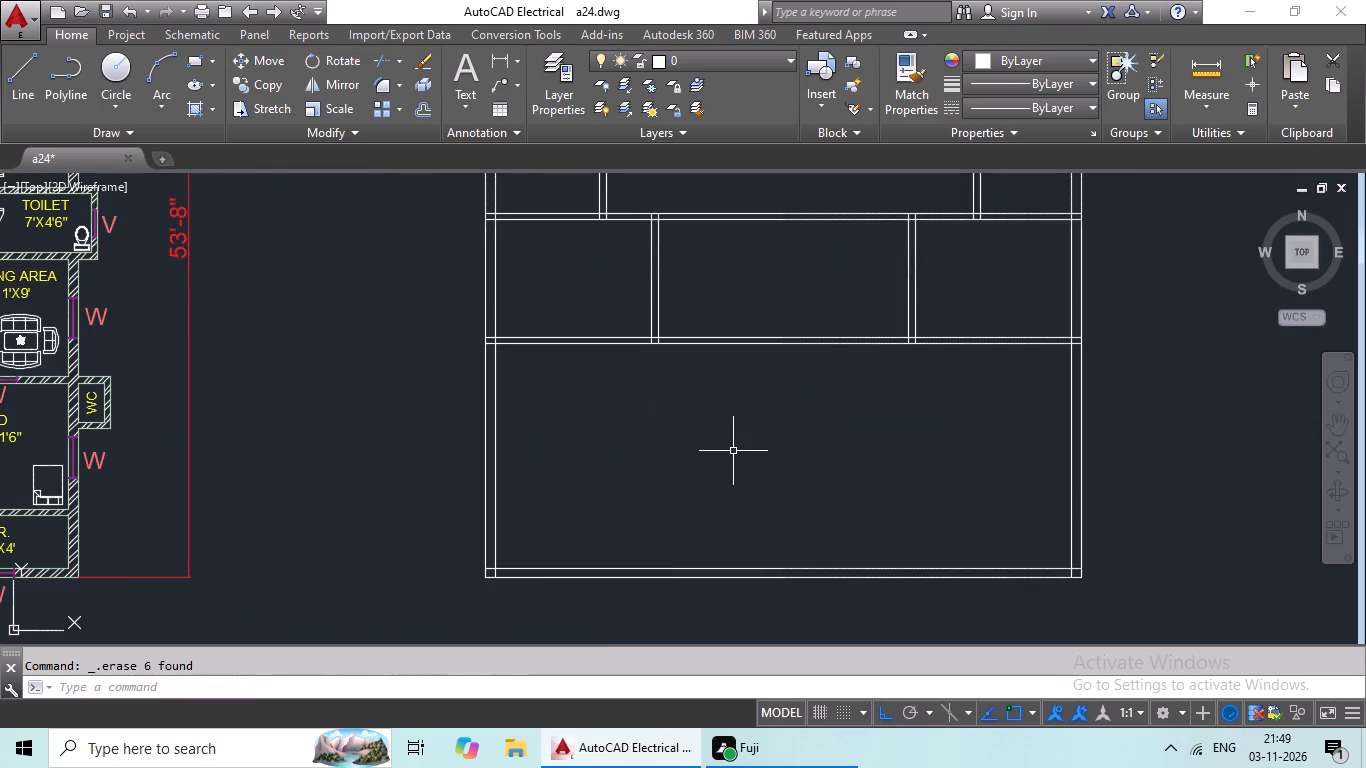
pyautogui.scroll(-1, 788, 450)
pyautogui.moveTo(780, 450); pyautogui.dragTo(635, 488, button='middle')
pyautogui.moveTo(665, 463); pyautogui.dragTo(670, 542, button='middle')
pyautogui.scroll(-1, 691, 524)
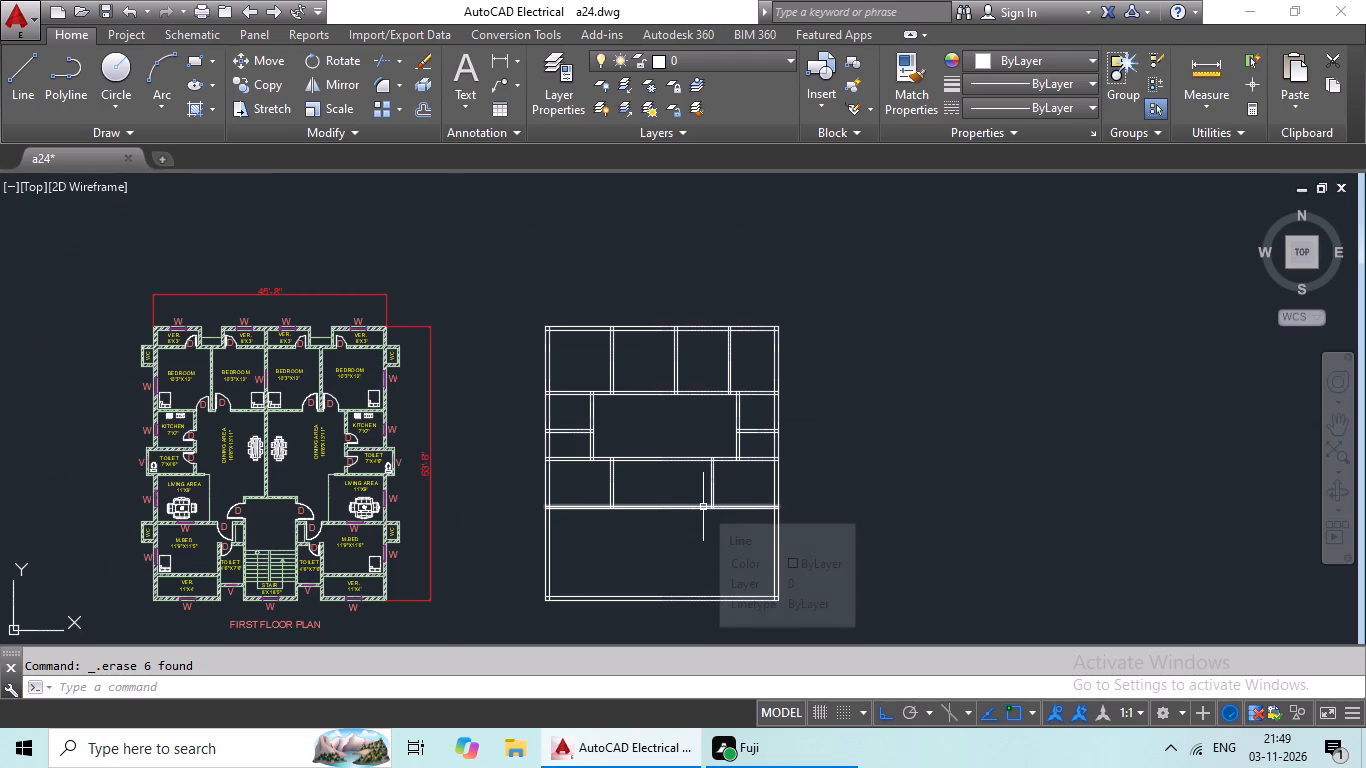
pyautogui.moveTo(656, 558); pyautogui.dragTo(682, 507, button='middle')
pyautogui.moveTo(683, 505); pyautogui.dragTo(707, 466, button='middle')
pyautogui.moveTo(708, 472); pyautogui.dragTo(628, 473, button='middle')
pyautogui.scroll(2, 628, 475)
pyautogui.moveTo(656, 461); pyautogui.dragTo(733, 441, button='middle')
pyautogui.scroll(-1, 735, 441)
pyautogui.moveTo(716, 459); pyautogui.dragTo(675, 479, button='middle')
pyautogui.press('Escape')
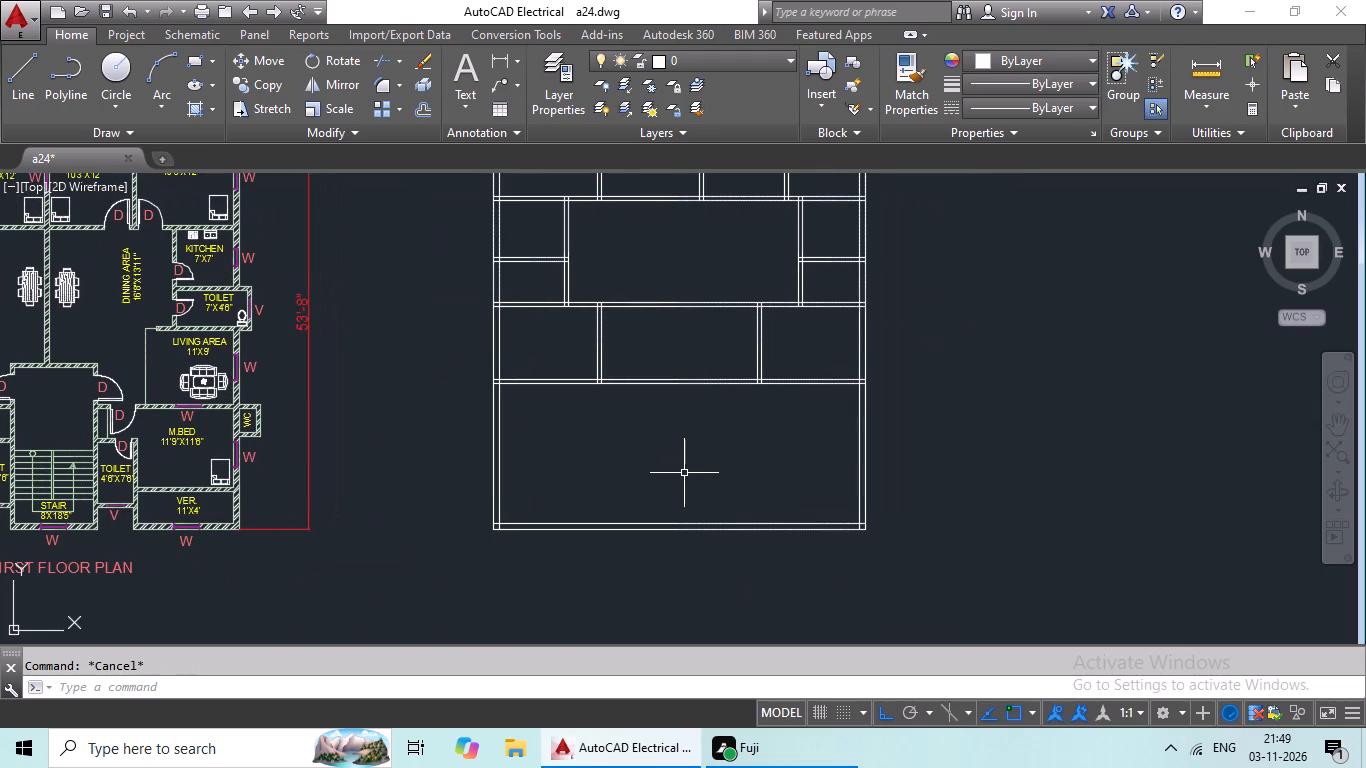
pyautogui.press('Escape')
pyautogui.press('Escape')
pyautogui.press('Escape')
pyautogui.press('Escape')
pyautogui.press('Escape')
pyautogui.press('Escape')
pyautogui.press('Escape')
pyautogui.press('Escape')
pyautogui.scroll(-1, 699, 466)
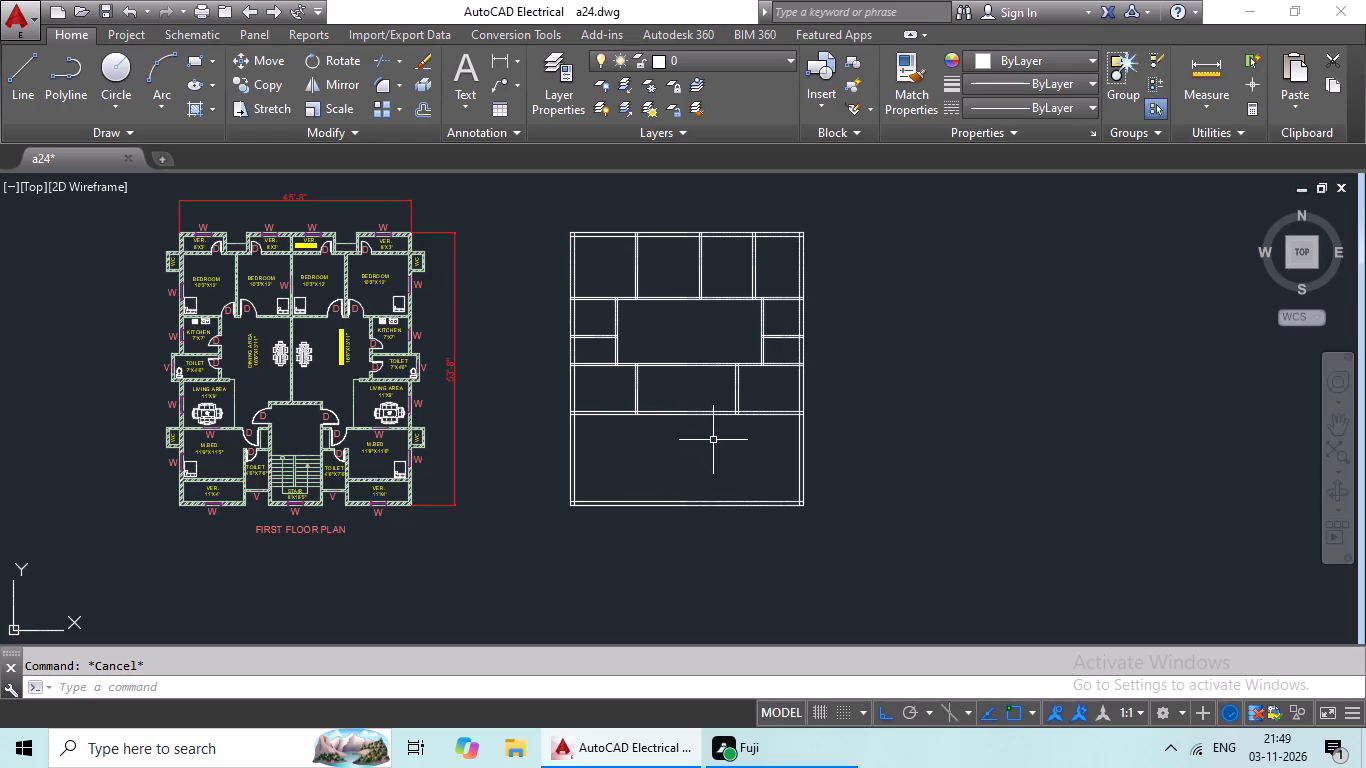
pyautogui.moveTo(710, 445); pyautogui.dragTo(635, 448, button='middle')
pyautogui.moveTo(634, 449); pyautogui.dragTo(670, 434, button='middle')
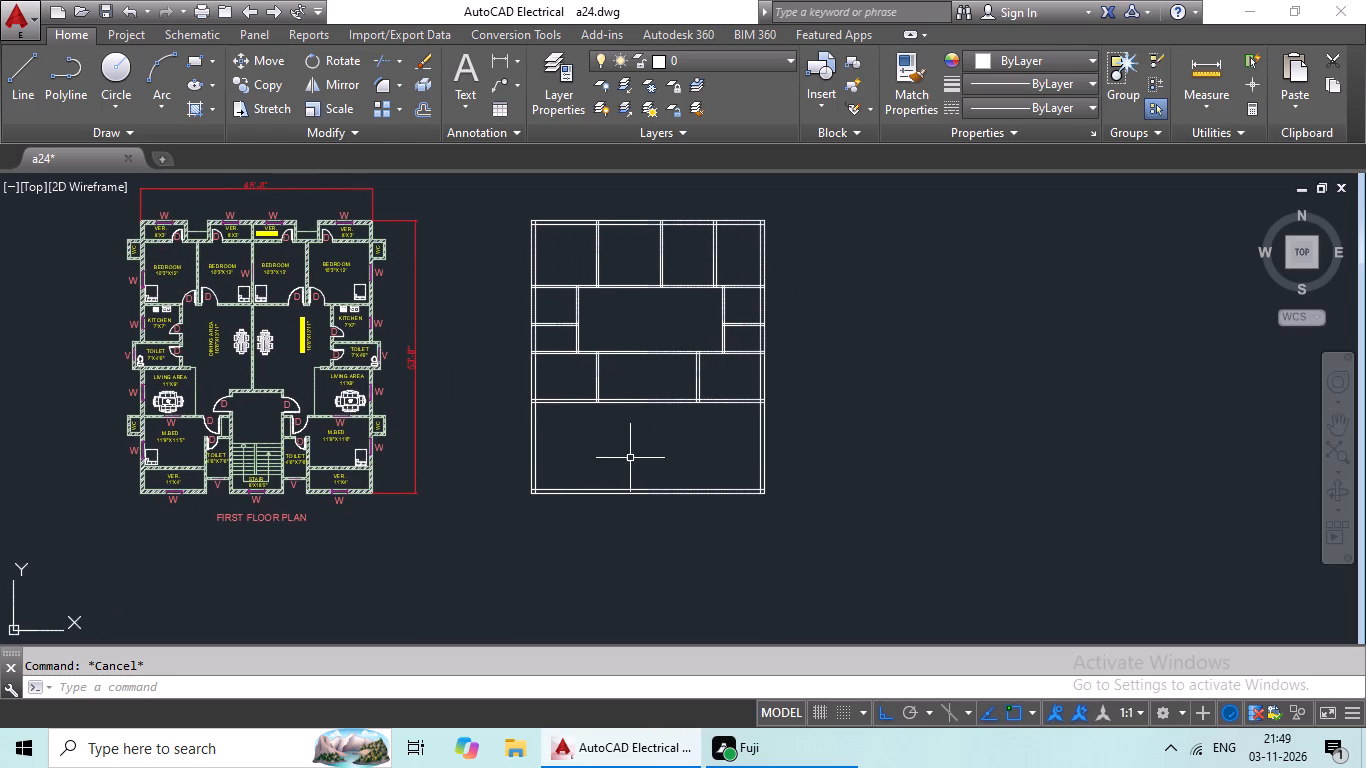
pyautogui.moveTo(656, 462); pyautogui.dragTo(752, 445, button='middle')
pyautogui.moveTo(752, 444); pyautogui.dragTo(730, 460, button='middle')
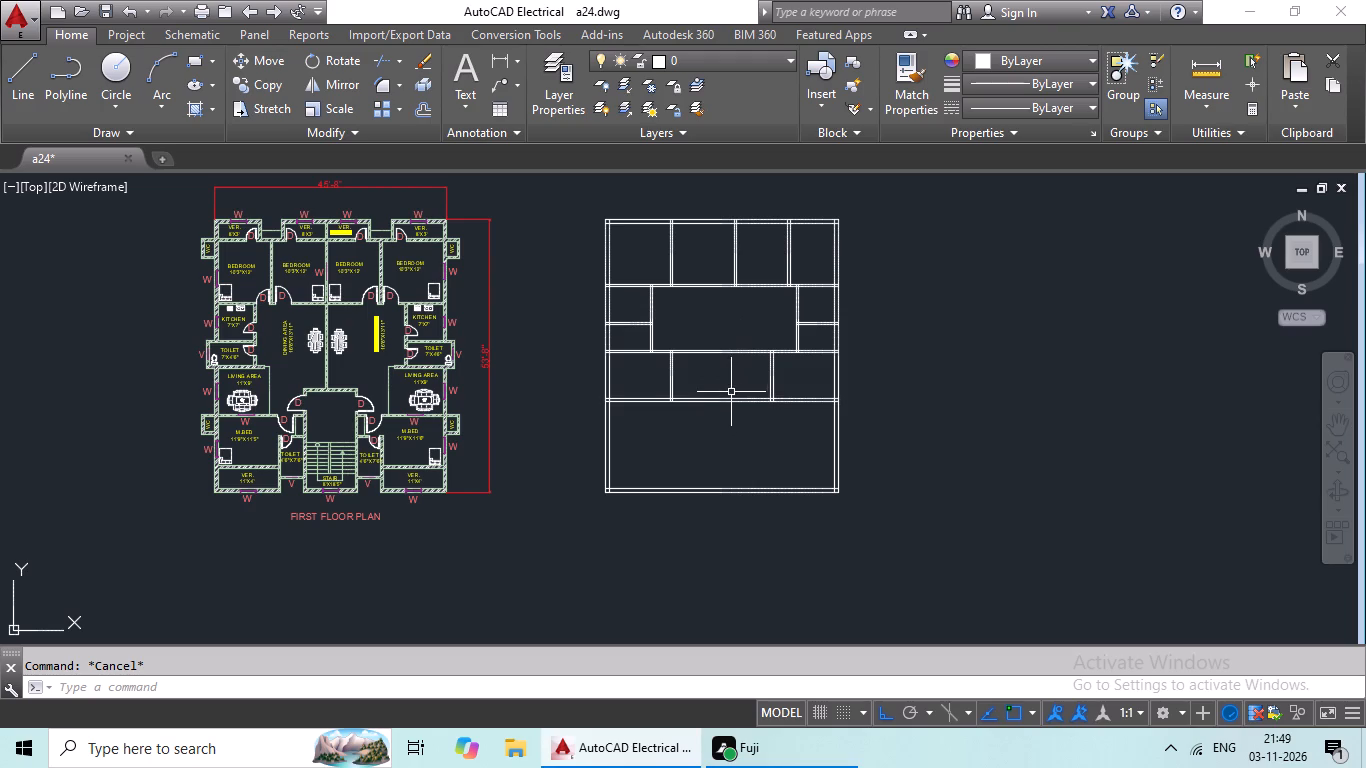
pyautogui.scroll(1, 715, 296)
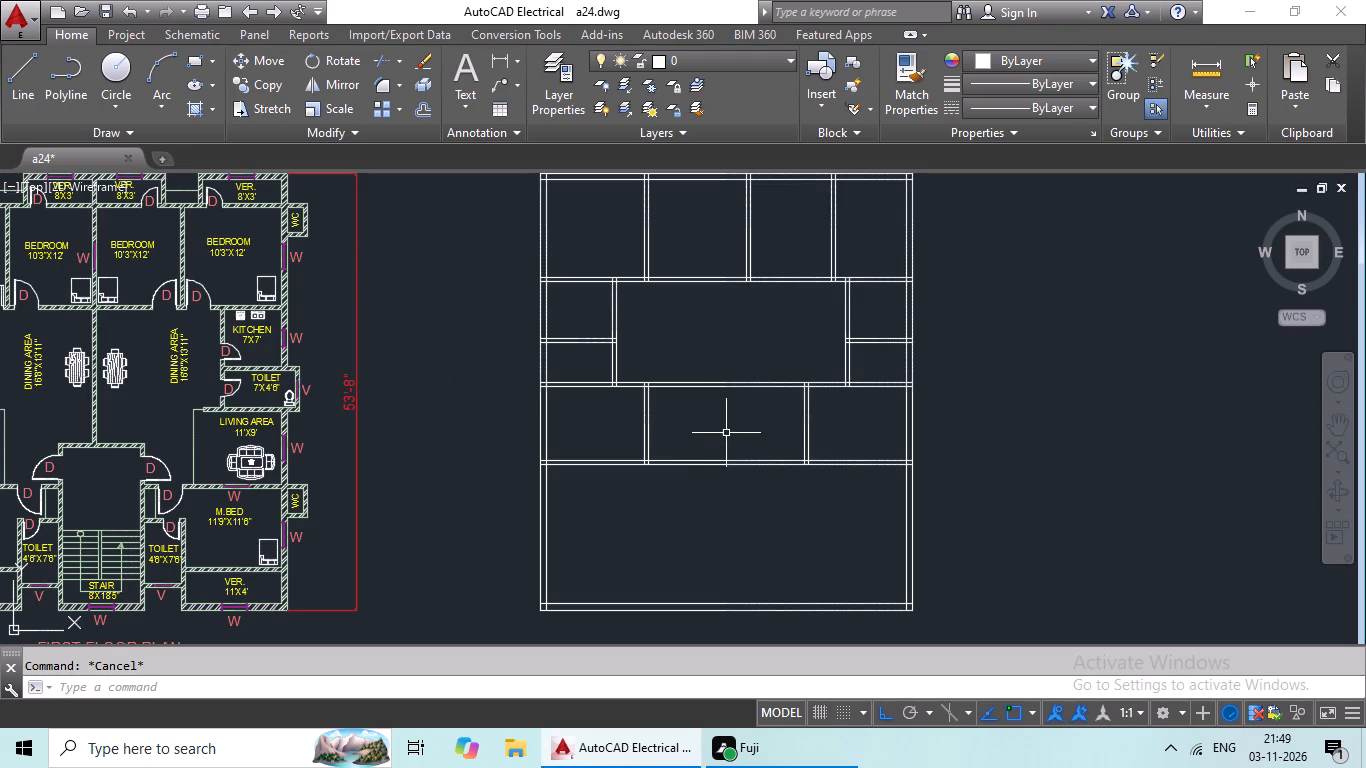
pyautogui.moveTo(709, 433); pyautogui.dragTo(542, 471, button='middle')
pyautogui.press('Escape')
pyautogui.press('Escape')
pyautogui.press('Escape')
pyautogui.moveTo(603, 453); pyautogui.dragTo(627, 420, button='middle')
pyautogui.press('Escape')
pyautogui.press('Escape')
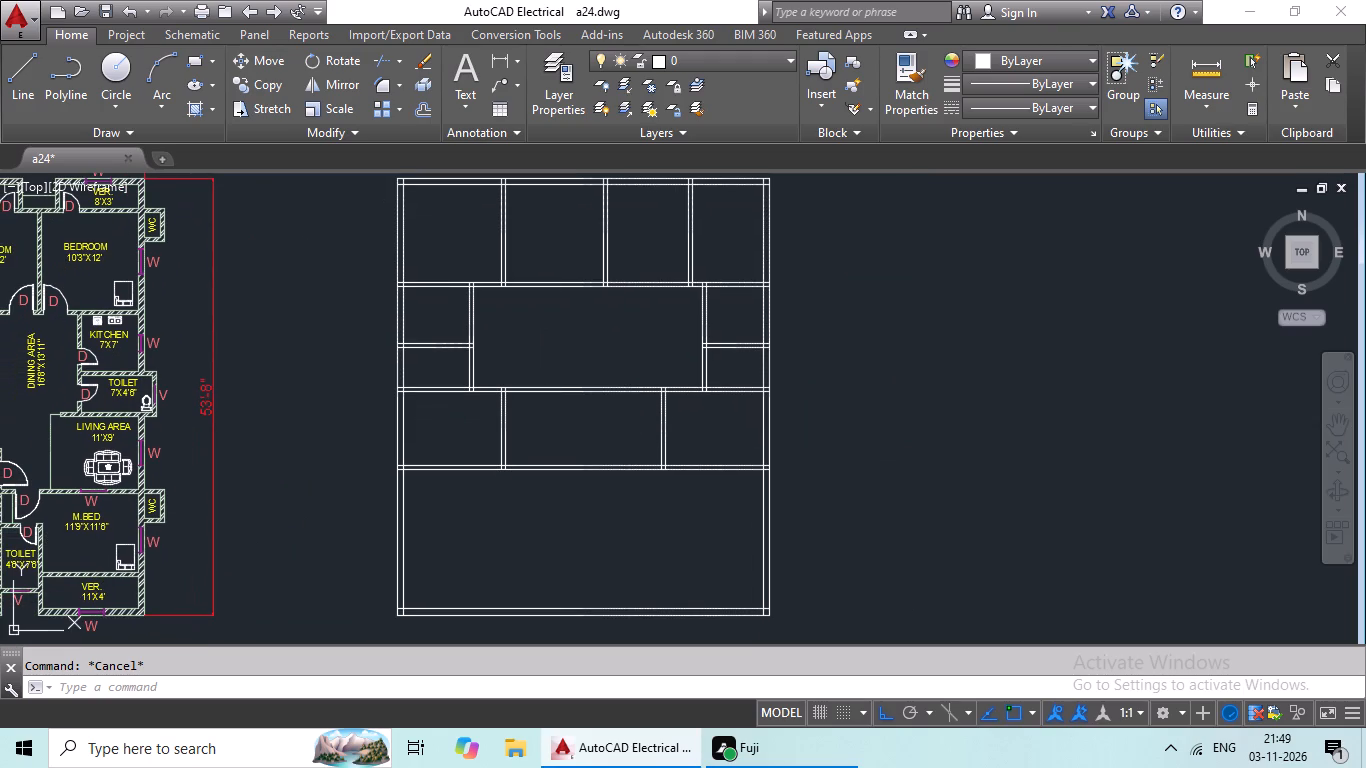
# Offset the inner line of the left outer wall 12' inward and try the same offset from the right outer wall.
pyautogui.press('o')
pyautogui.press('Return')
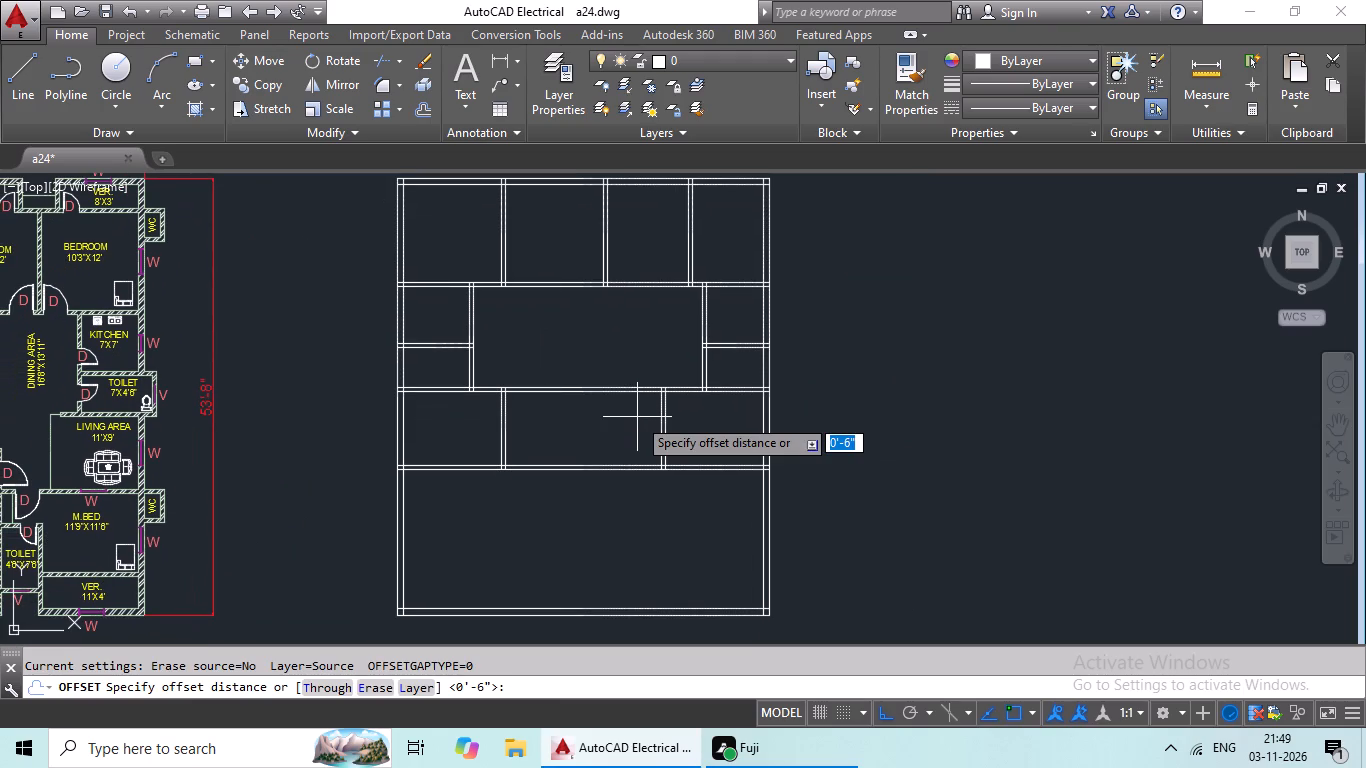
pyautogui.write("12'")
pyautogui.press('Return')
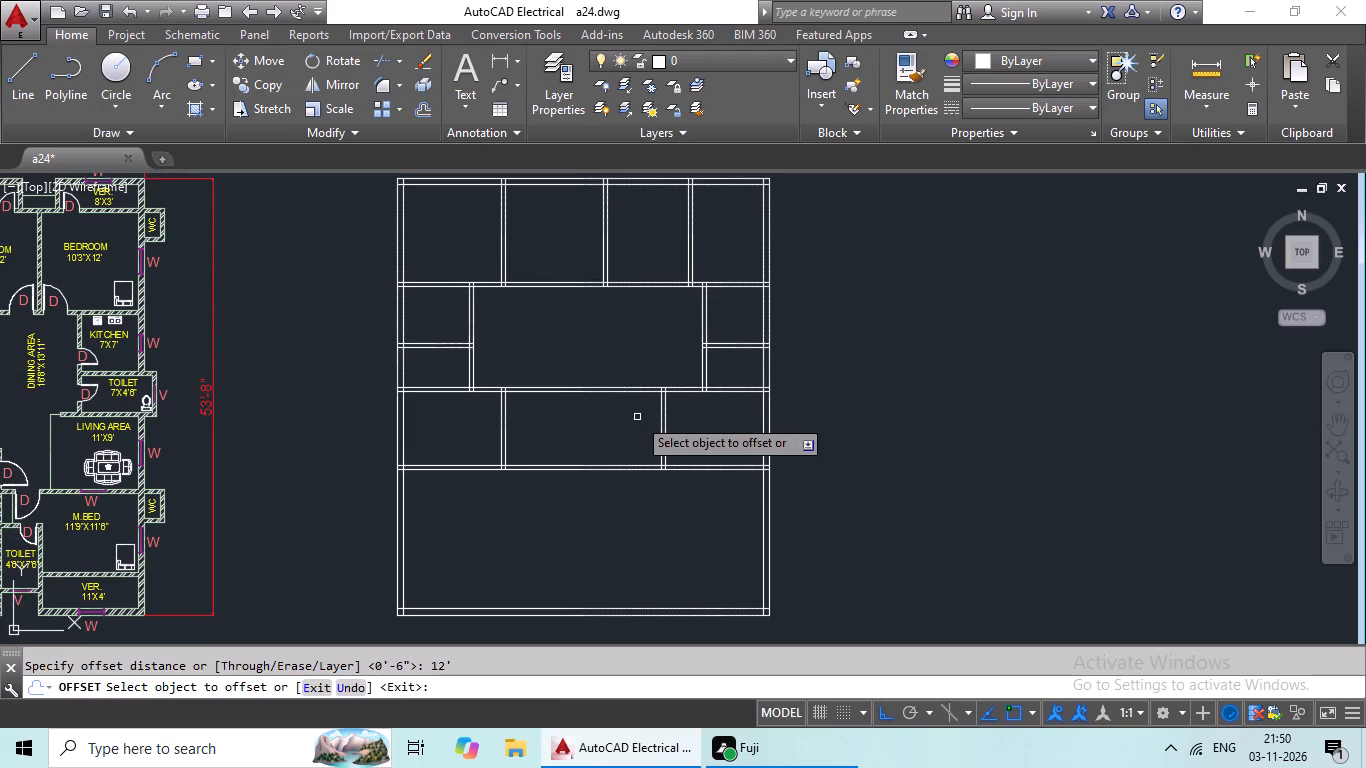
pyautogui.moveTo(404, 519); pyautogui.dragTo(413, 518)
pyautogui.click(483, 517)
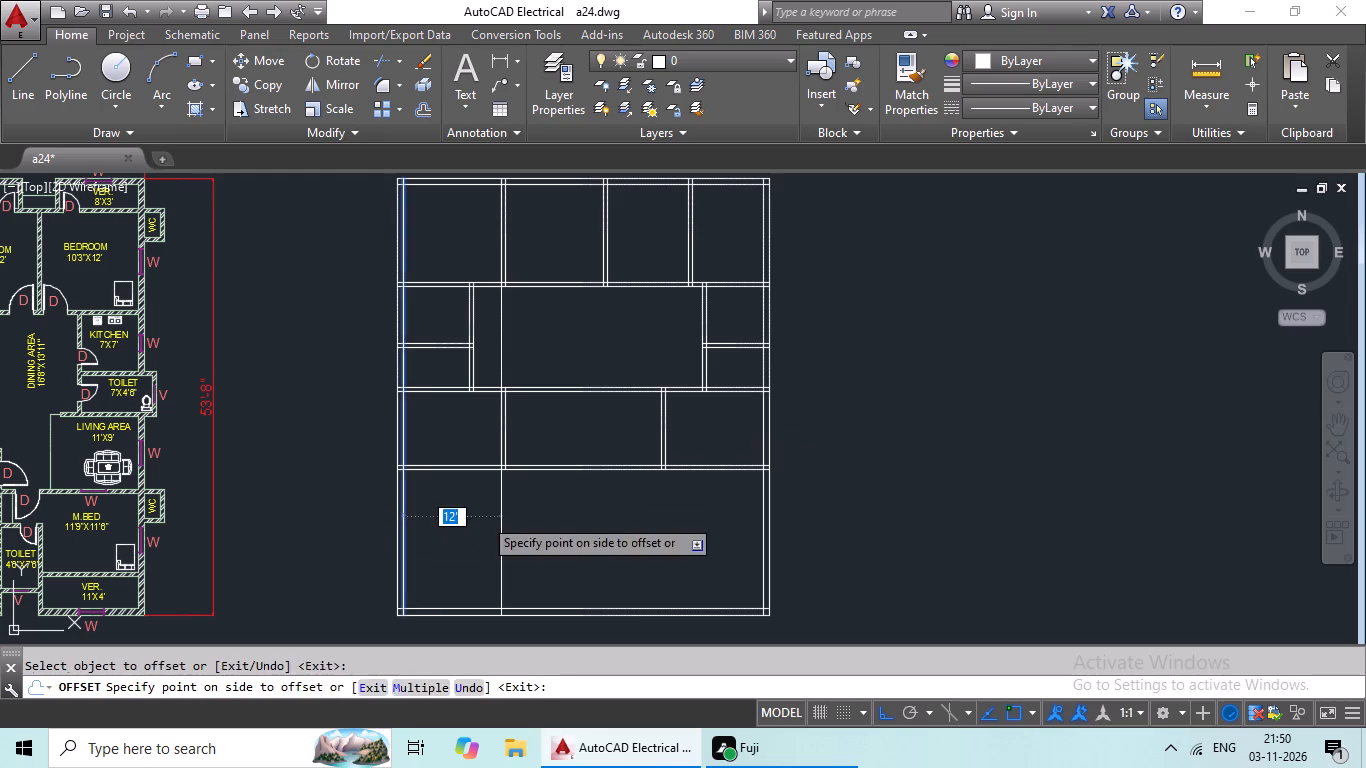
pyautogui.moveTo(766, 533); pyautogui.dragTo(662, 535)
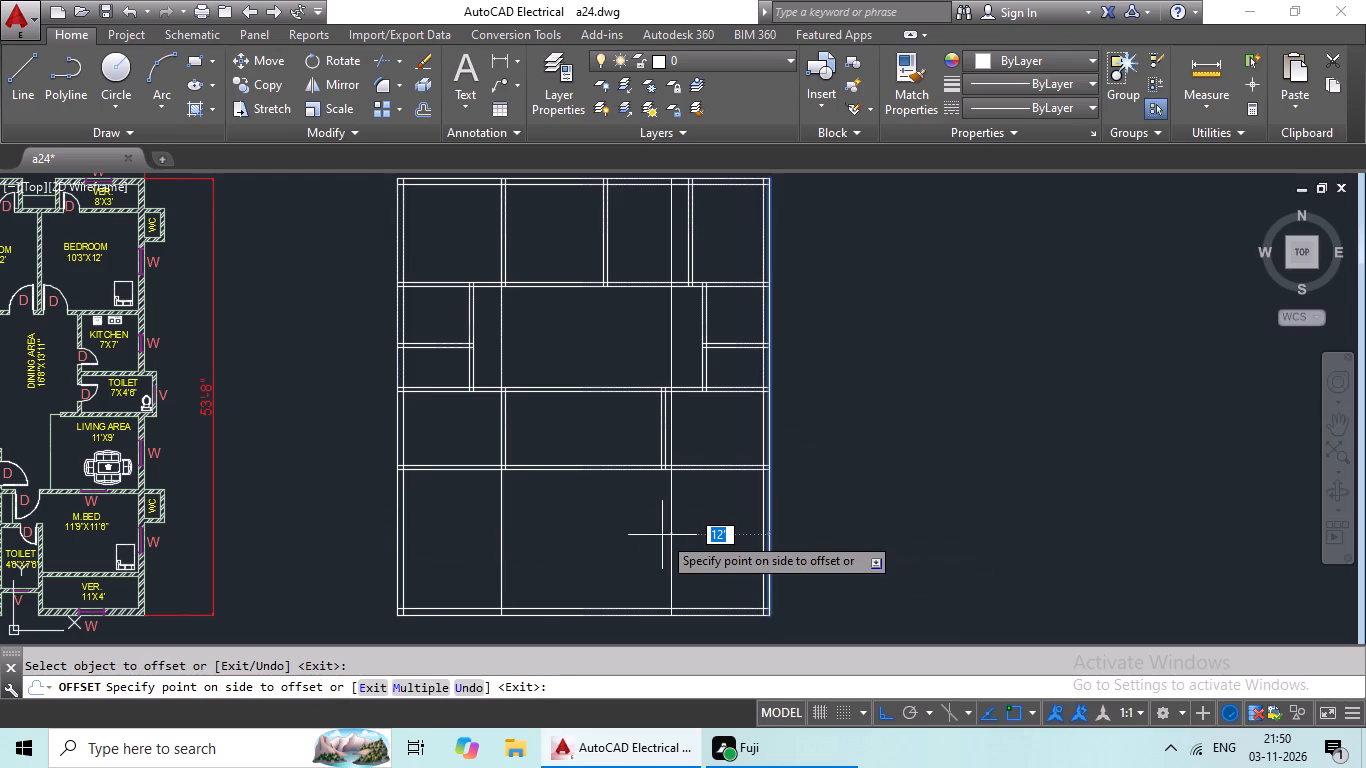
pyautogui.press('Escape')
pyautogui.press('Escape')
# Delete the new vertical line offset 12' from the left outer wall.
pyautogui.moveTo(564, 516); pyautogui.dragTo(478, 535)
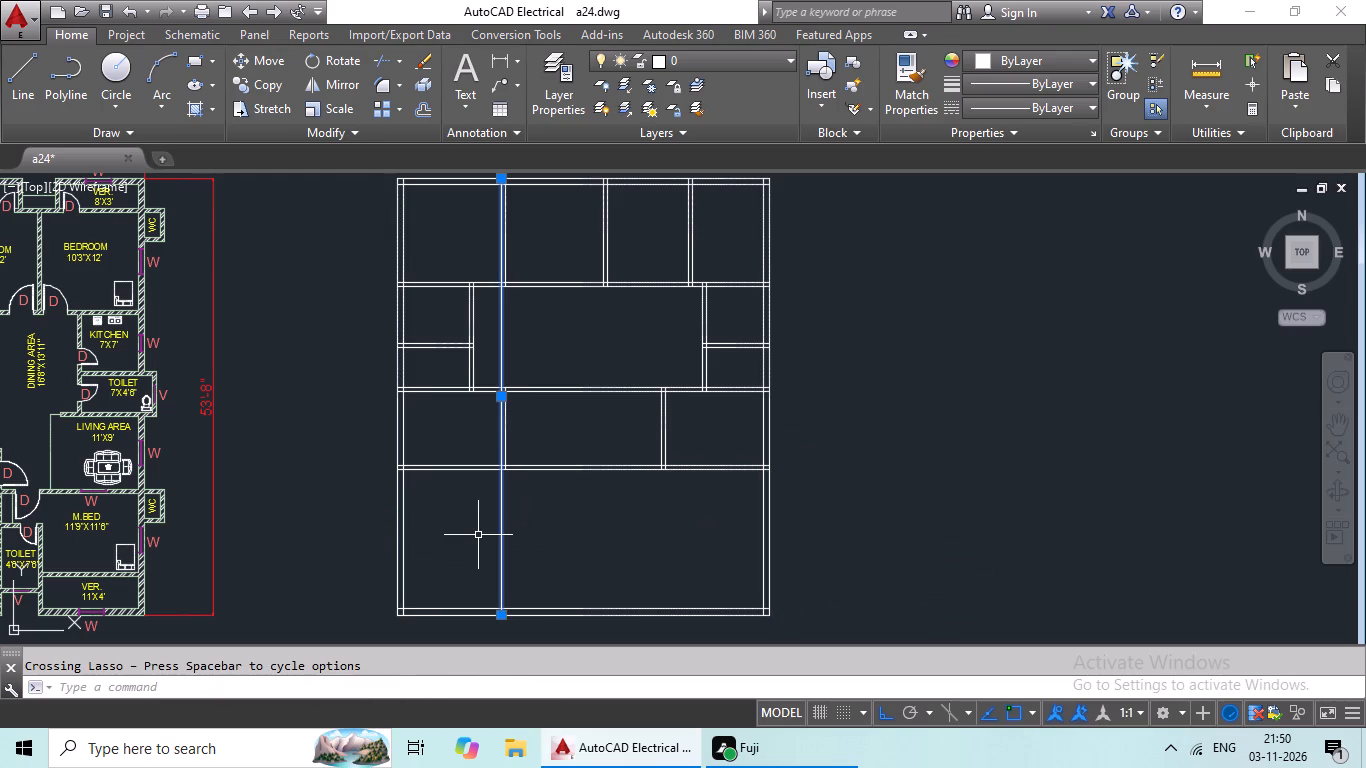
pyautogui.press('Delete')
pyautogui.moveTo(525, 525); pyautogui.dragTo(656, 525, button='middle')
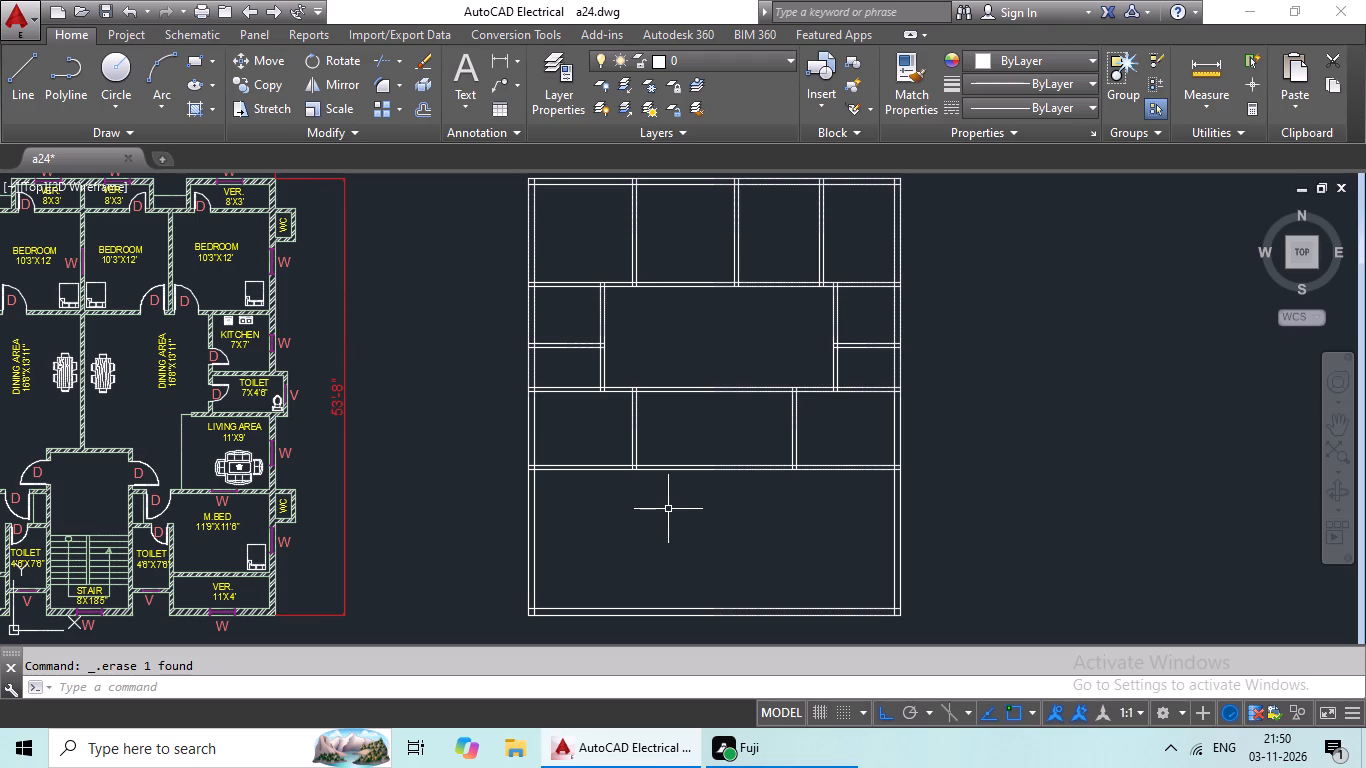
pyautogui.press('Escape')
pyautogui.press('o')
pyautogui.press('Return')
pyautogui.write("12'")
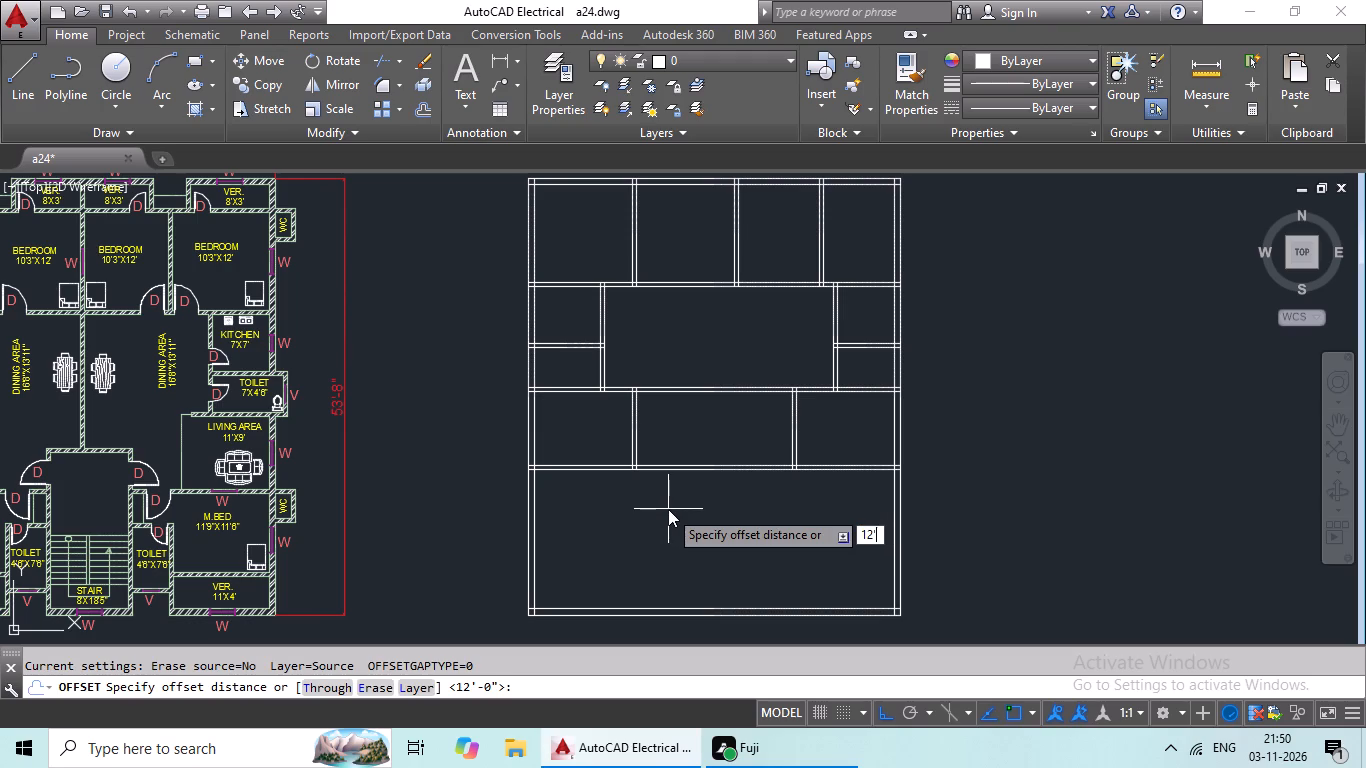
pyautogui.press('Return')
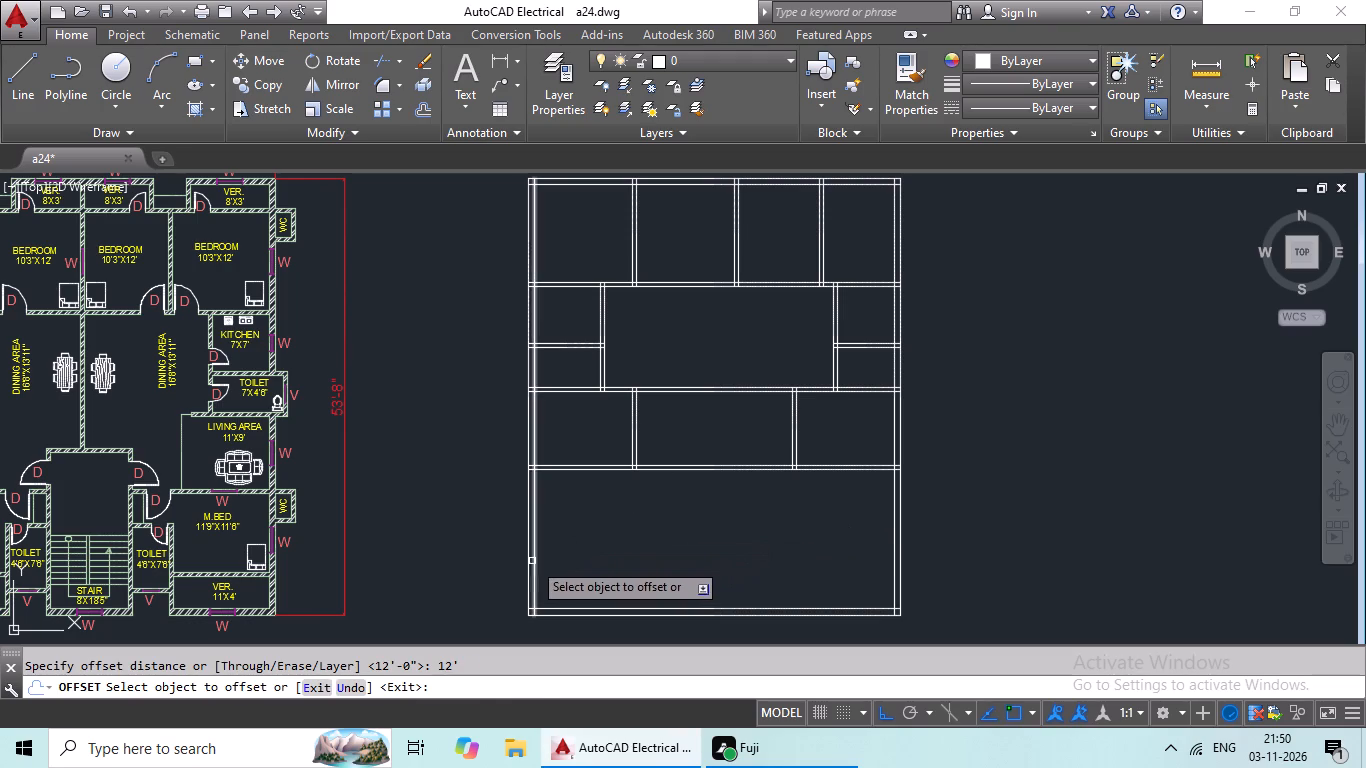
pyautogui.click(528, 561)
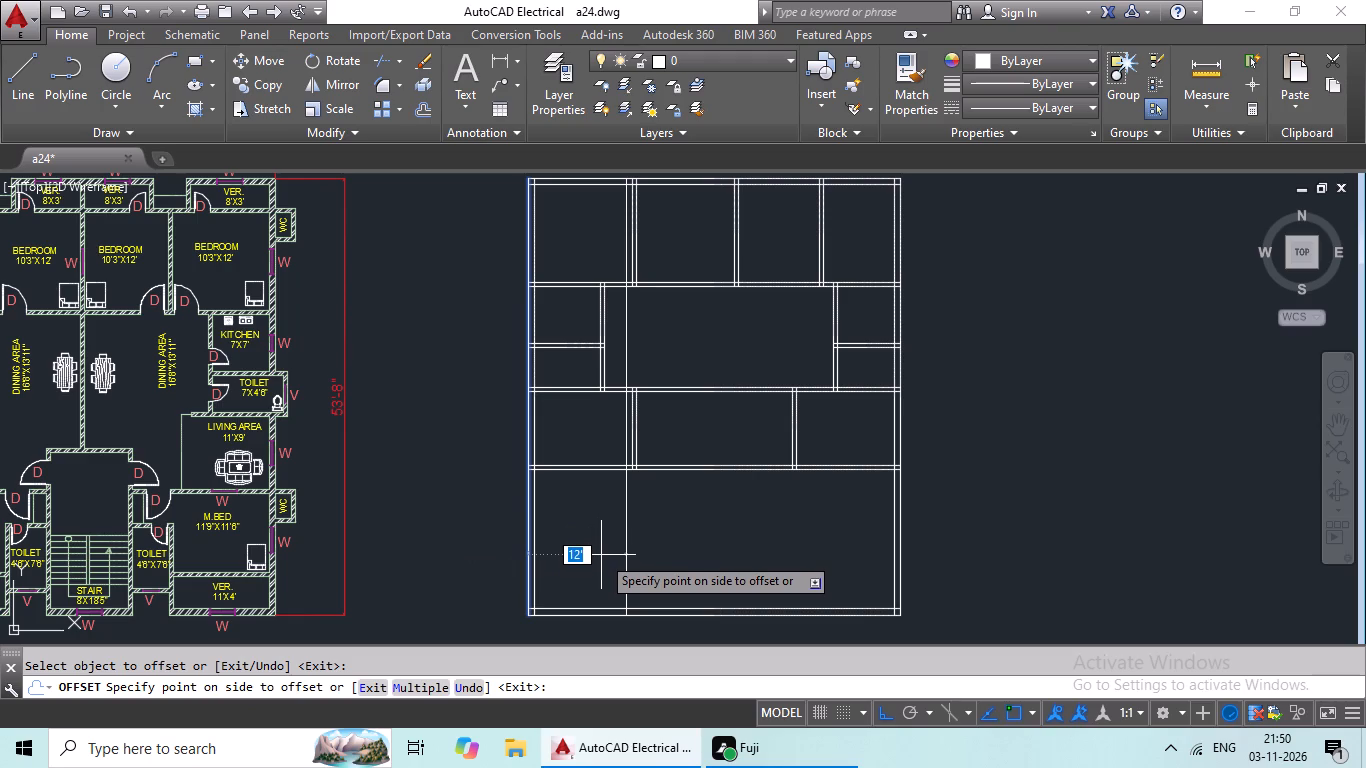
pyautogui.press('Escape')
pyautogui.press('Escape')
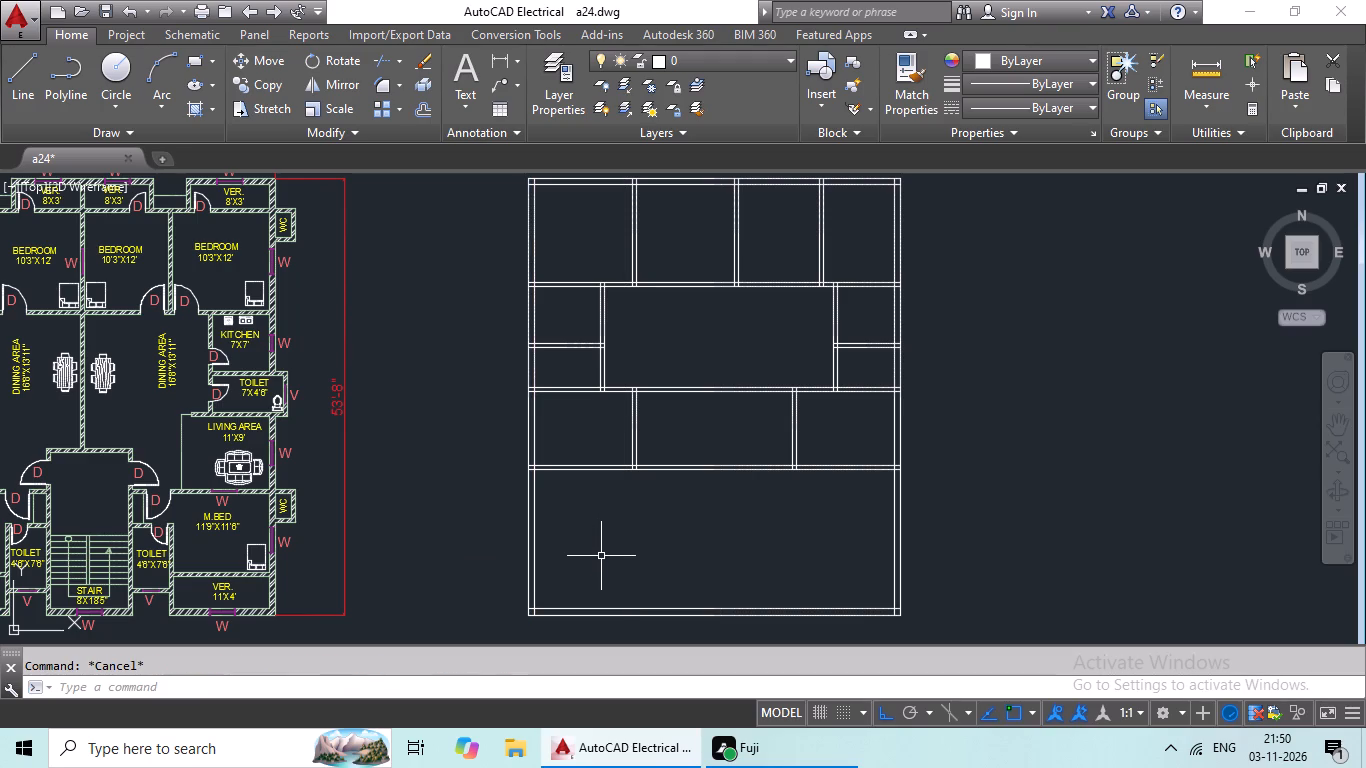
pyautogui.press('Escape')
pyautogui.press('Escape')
# Offset the inner line of the left outer wall 13' inward for a vertical partition in the bottom row.
pyautogui.press('o')
pyautogui.press('Return')
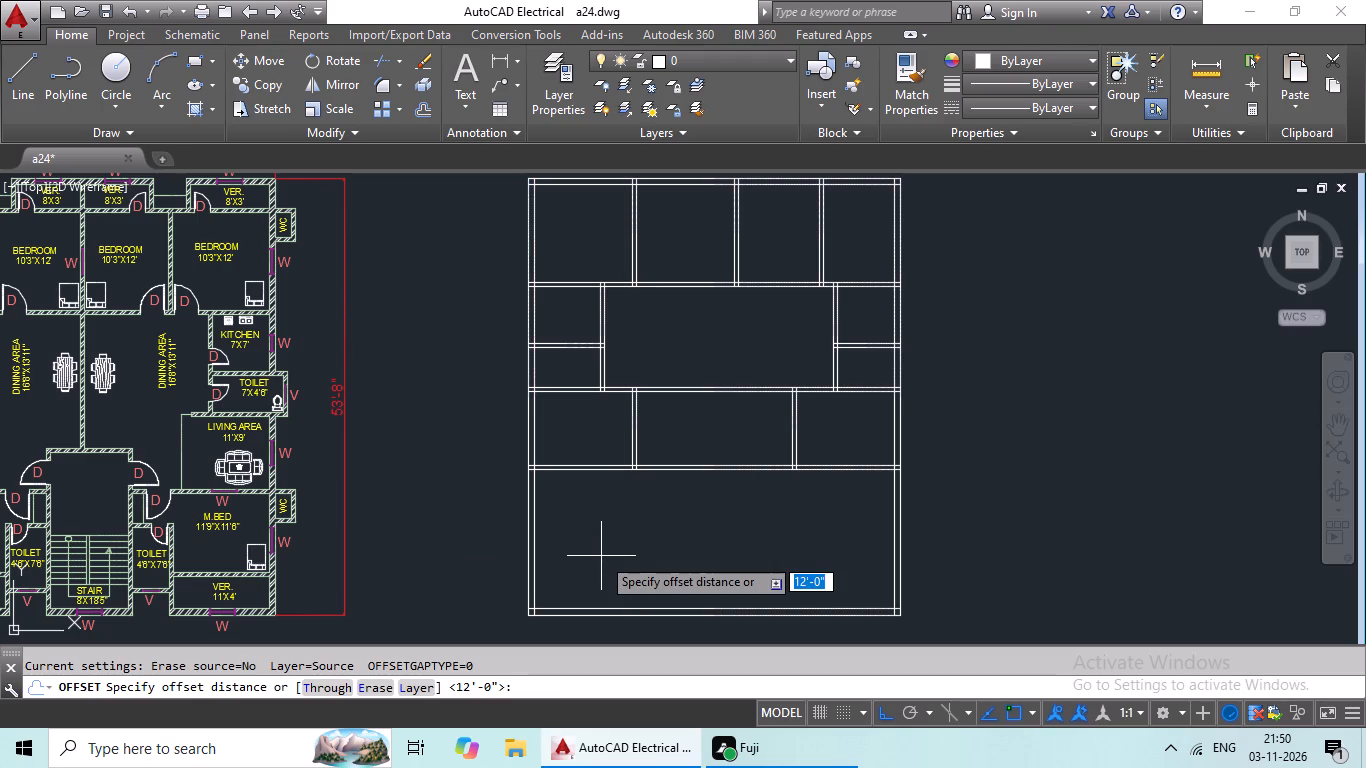
pyautogui.write("13'")
pyautogui.press('Return')
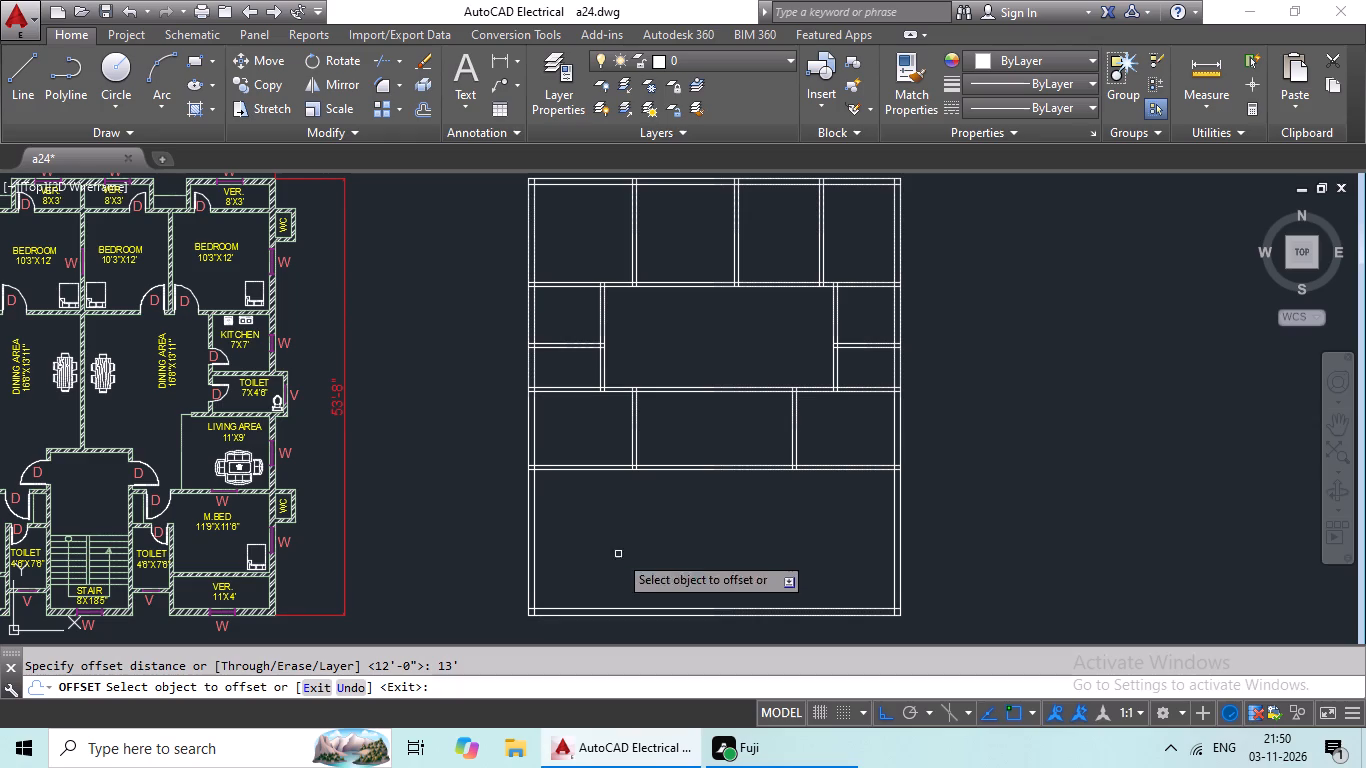
pyautogui.moveTo(533, 592); pyautogui.dragTo(546, 589)
pyautogui.click(683, 562)
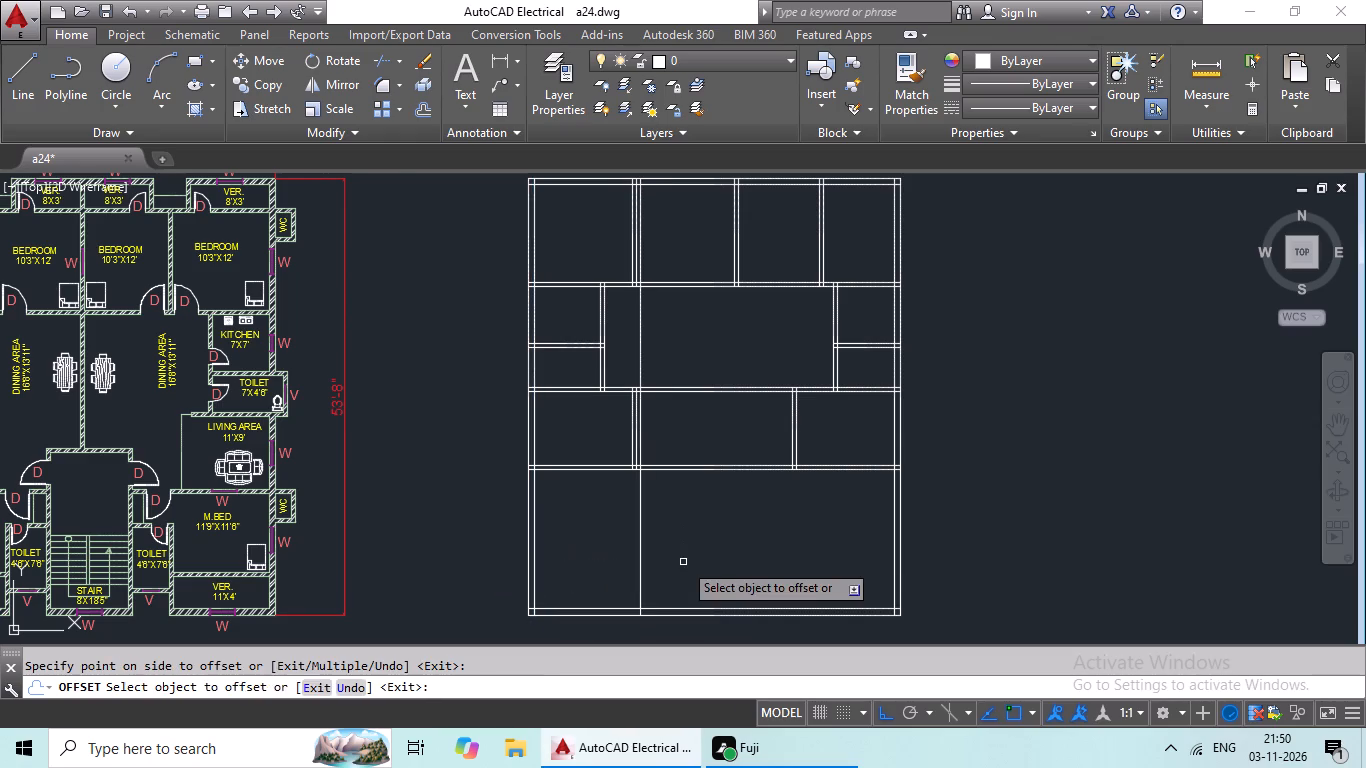
pyautogui.press('Escape')
pyautogui.press('Escape')
pyautogui.press('Escape')
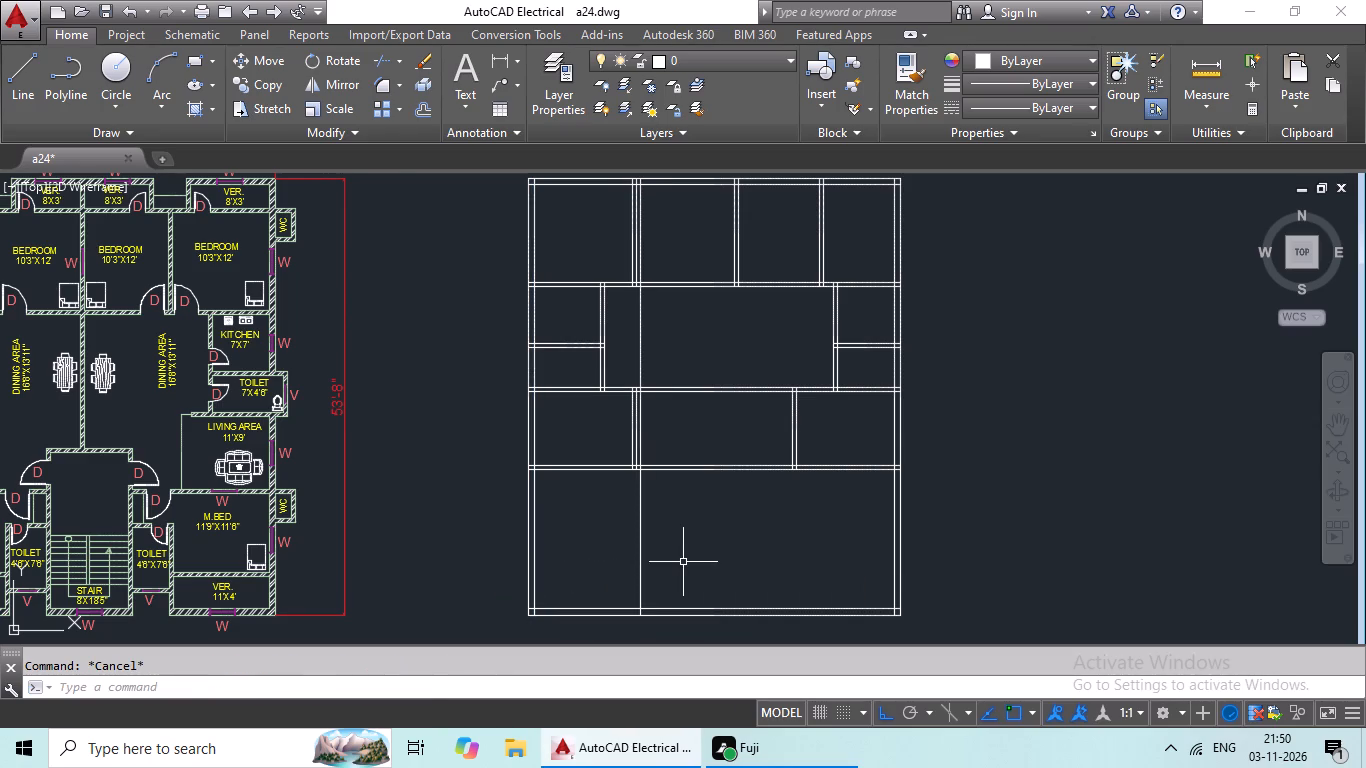
# Offset the new vertical line 6" to the right to give the bottom-row partition its thickness.
pyautogui.press('o')
pyautogui.press('Return')
pyautogui.write('6"')
pyautogui.press('Return')
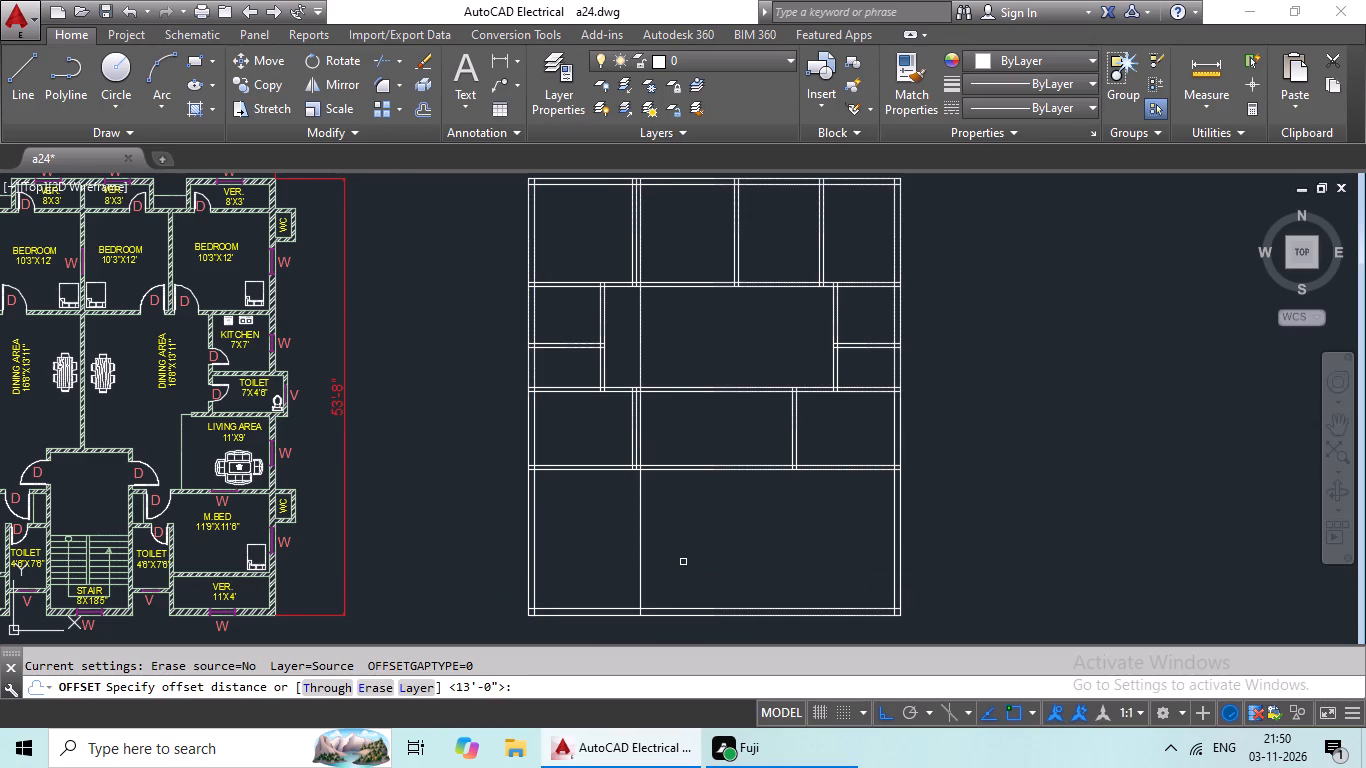
pyautogui.moveTo(637, 580); pyautogui.dragTo(666, 572)
pyautogui.click(703, 565)
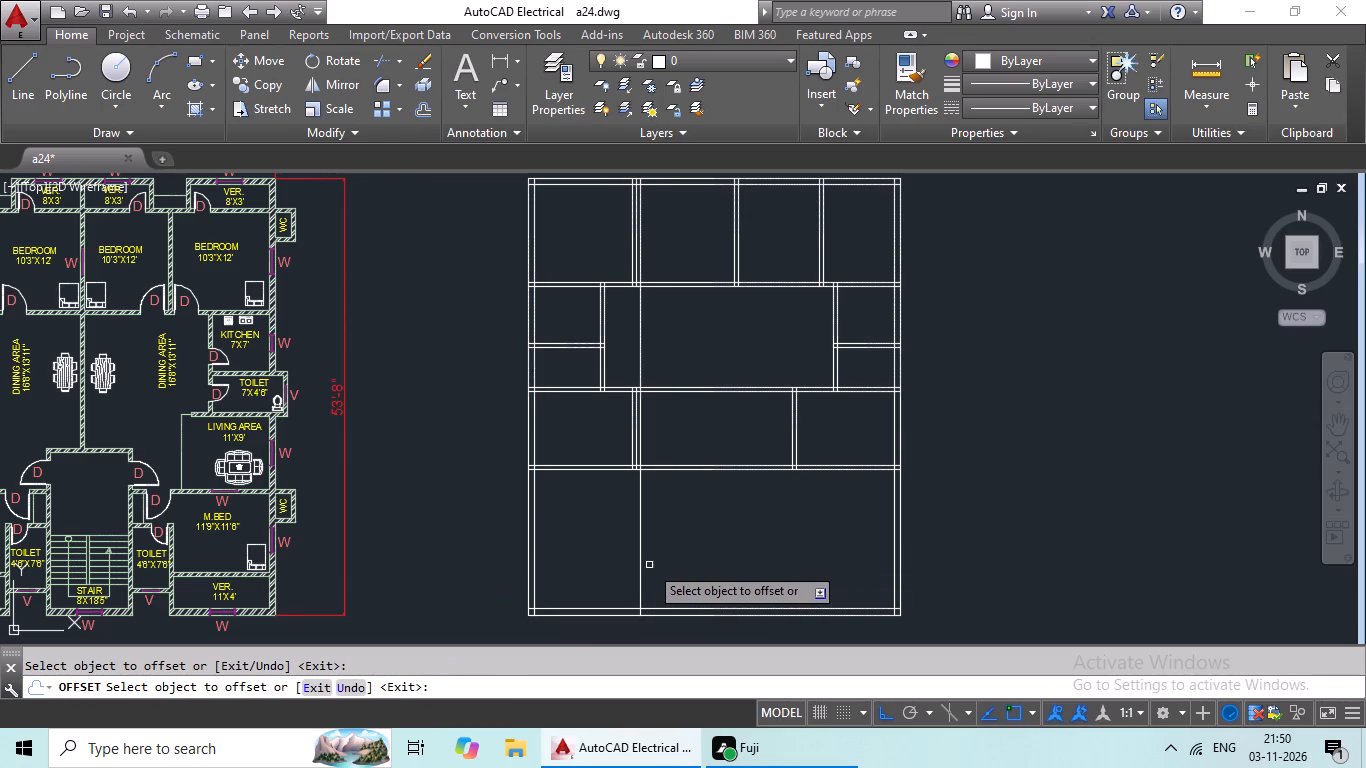
pyautogui.moveTo(639, 560); pyautogui.dragTo(654, 556)
pyautogui.click(686, 547)
pyautogui.press('Escape')
pyautogui.press('Escape')
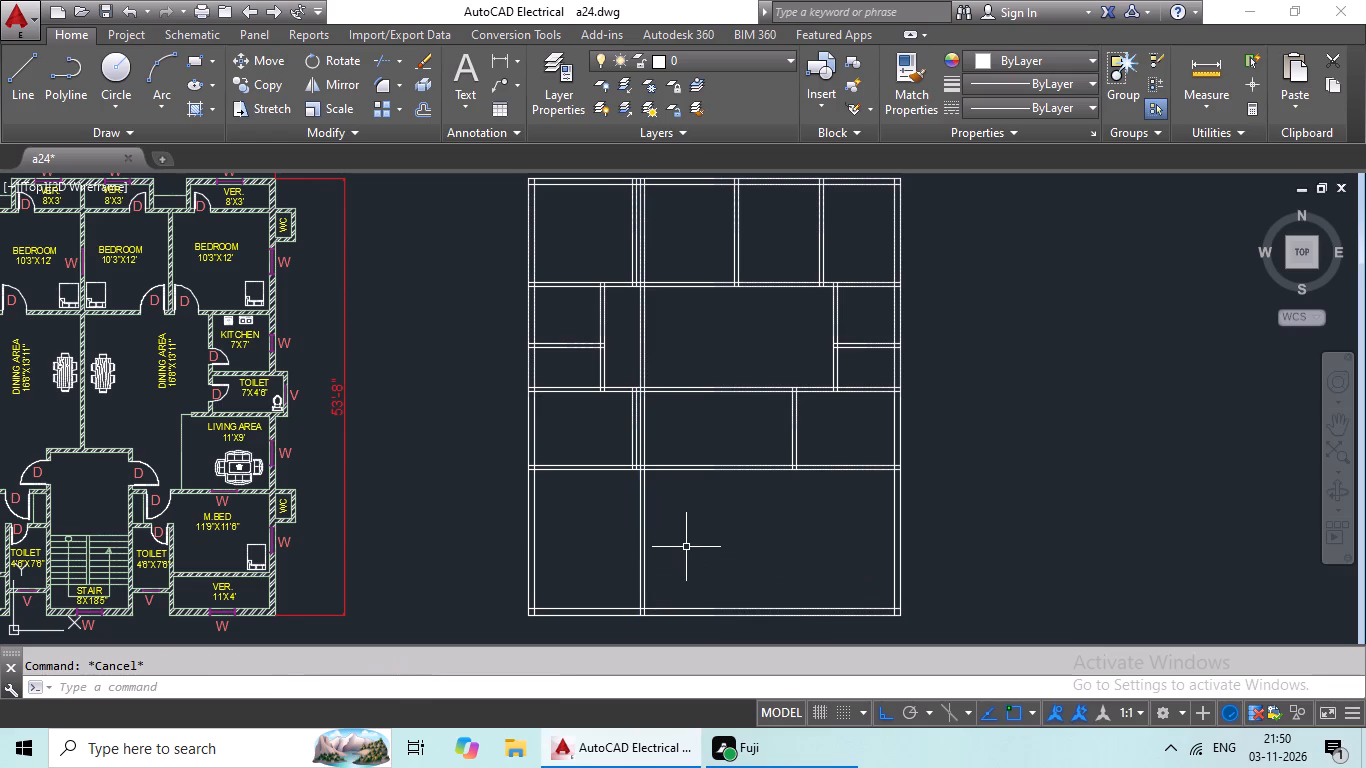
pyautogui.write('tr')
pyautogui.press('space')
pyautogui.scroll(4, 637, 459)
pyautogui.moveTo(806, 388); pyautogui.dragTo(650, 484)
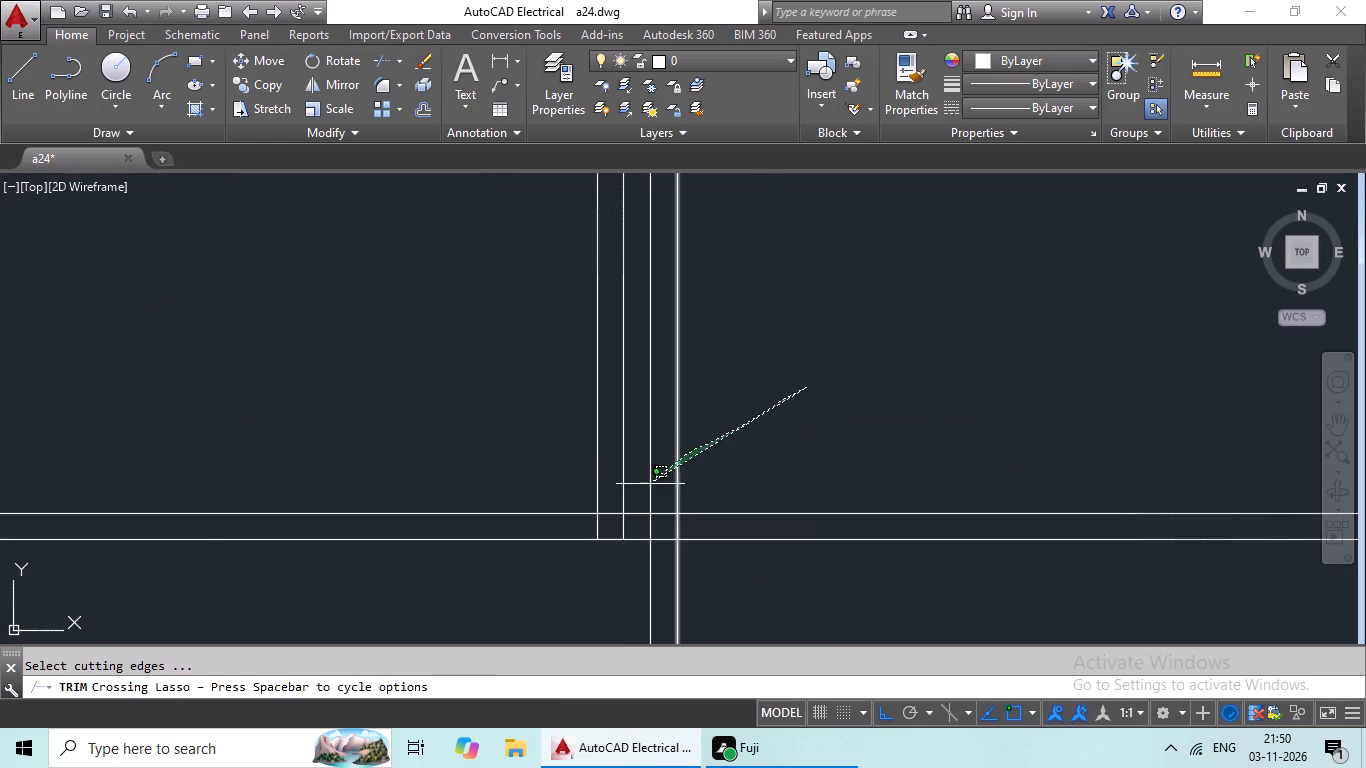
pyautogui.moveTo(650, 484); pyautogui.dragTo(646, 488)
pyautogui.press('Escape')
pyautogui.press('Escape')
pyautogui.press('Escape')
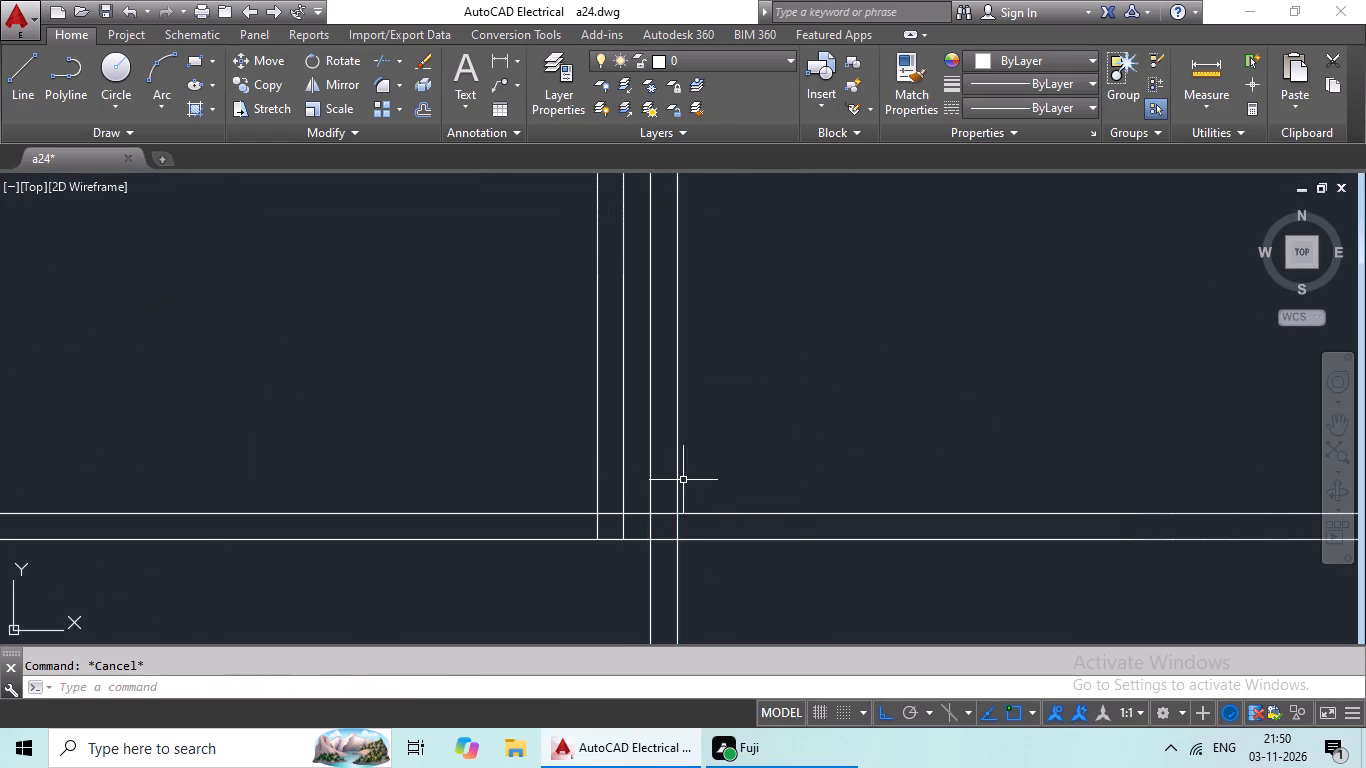
# Trim both lines of the new vertical partition above the fourth horizontal partition.
pyautogui.write('tr')
pyautogui.press('space')
pyautogui.press('space')
pyautogui.scroll(2, 673, 479)
pyautogui.moveTo(782, 421); pyautogui.dragTo(634, 529)
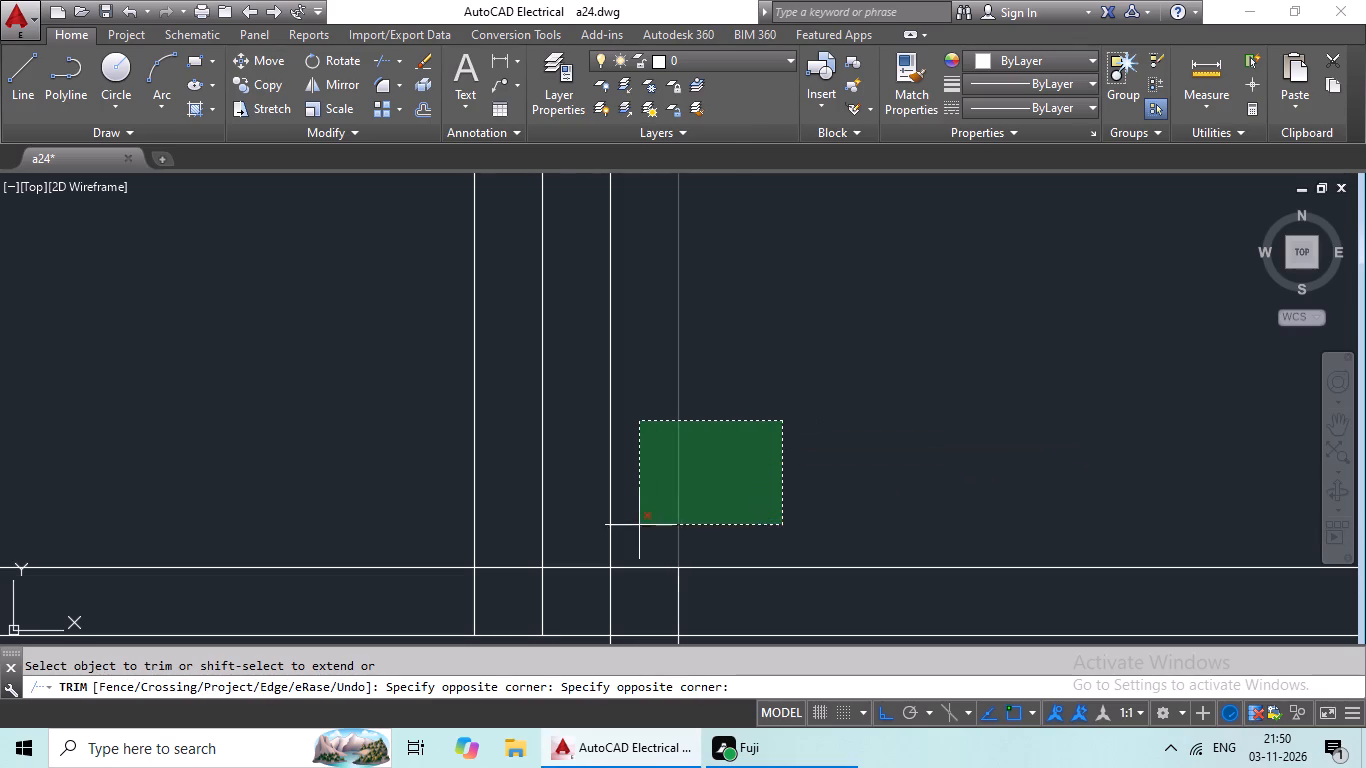
pyautogui.moveTo(634, 529); pyautogui.dragTo(593, 545)
pyautogui.scroll(-3, 647, 502)
pyautogui.scroll(-2, 719, 433)
pyautogui.moveTo(745, 506); pyautogui.dragTo(737, 381, button='middle')
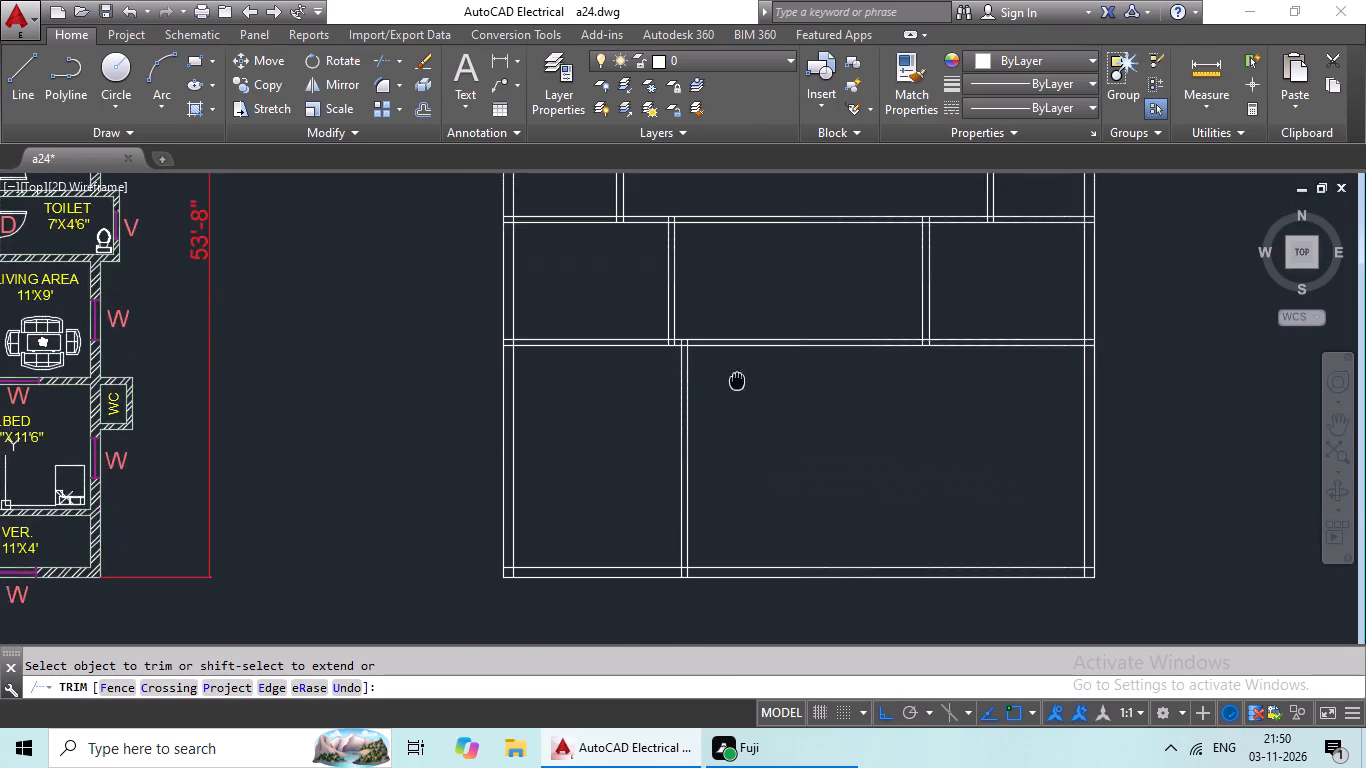
pyautogui.scroll(-1, 749, 398)
pyautogui.moveTo(754, 405); pyautogui.dragTo(636, 458, button='middle')
pyautogui.press('Escape')
pyautogui.moveTo(661, 453); pyautogui.dragTo(700, 442, button='middle')
pyautogui.press('Escape')
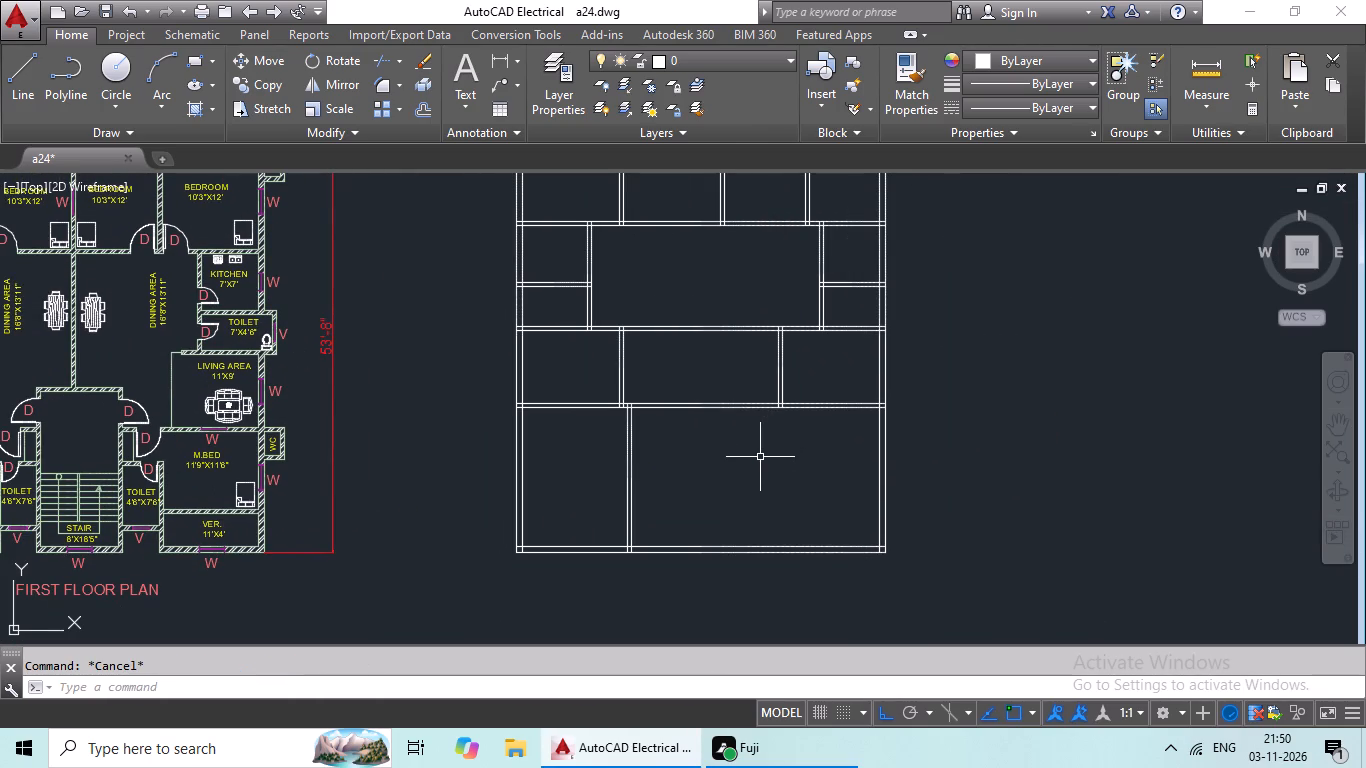
# Offset the right line of the bottom-row vertical partition 8' to the right for a second partition.
pyautogui.press('o')
pyautogui.press('Return')
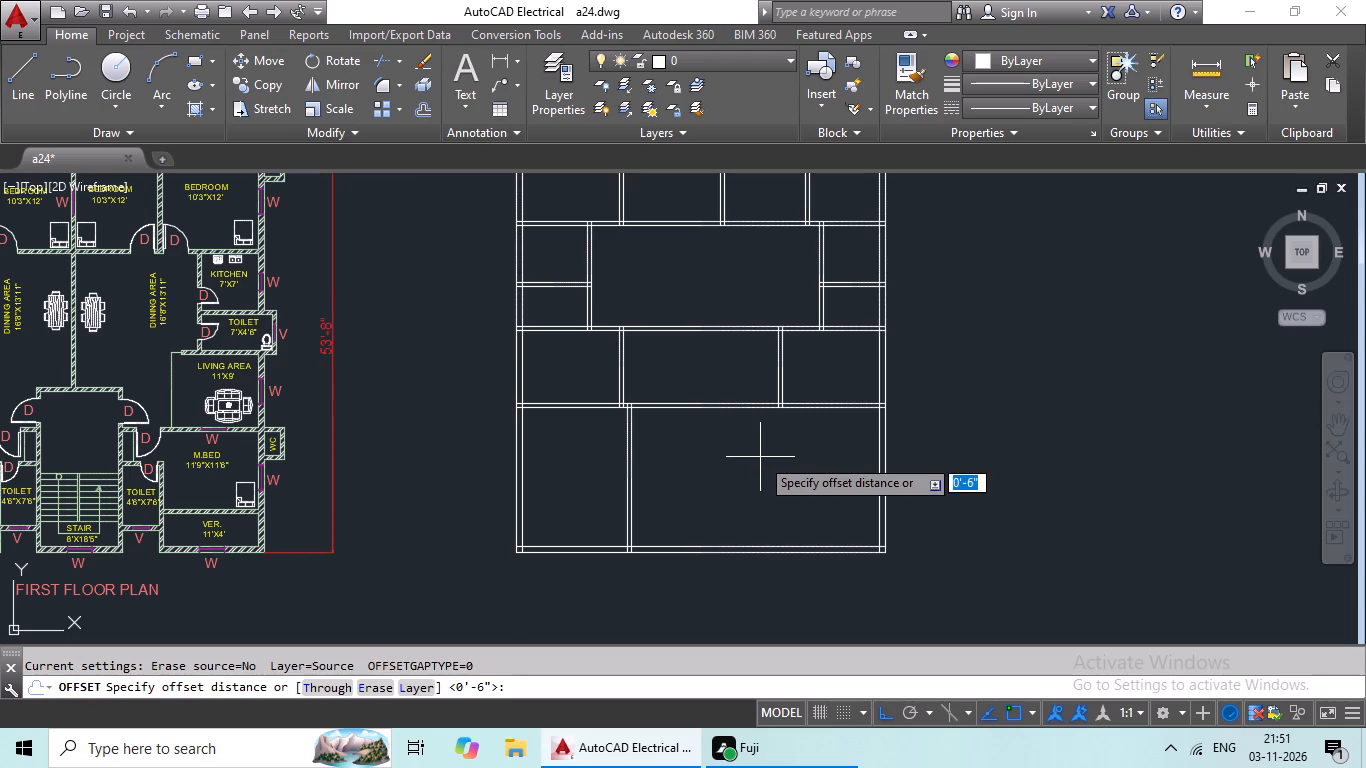
pyautogui.write("8'")
pyautogui.press('Return')
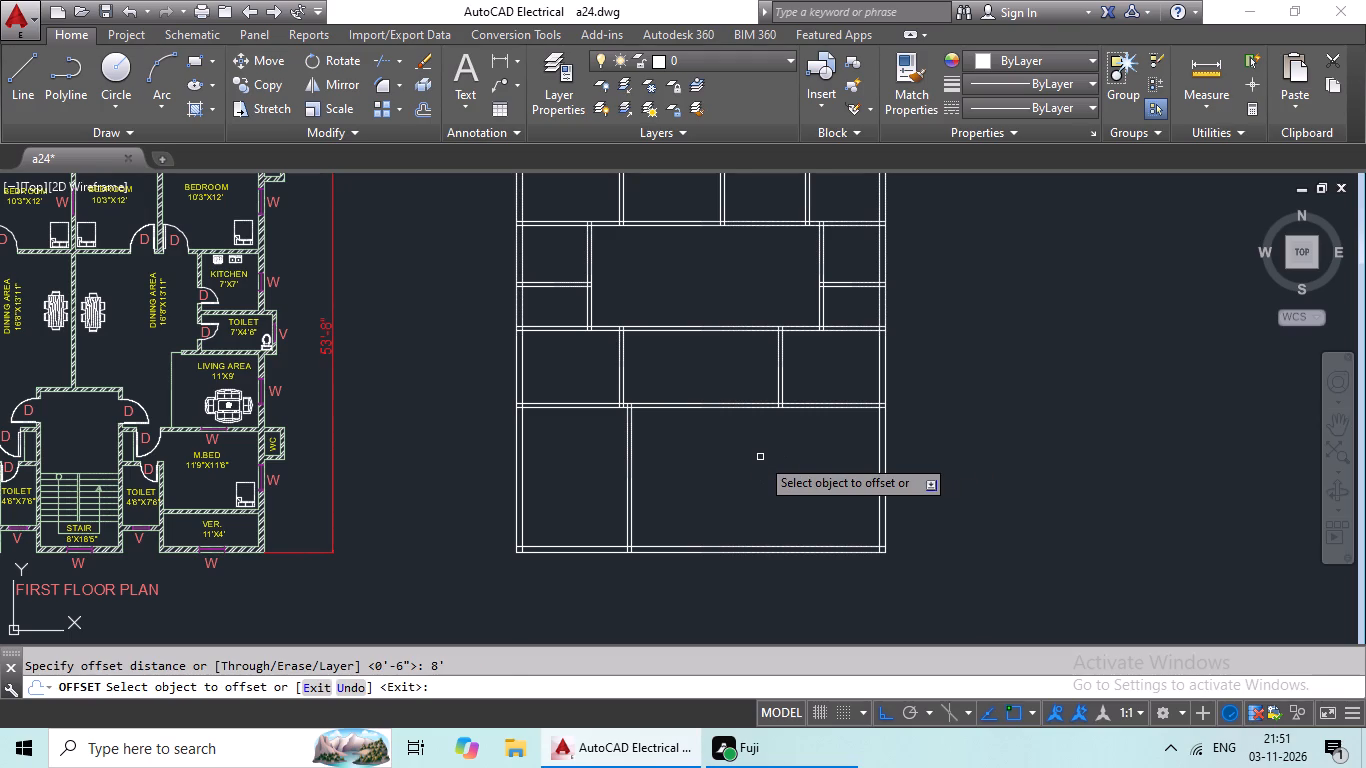
pyautogui.scroll(1, 259, 608)
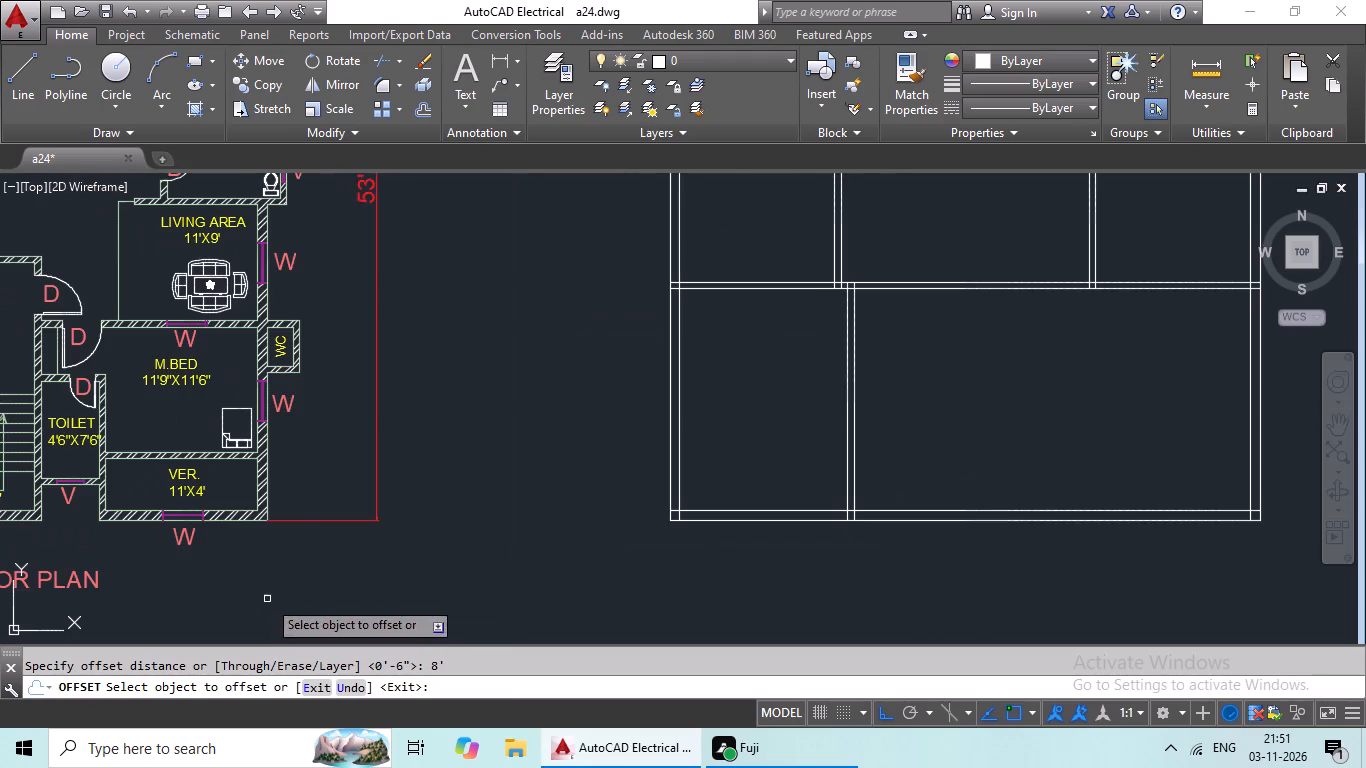
pyautogui.moveTo(456, 544); pyautogui.dragTo(634, 539, button='middle')
pyautogui.moveTo(634, 539); pyautogui.dragTo(304, 586, button='middle')
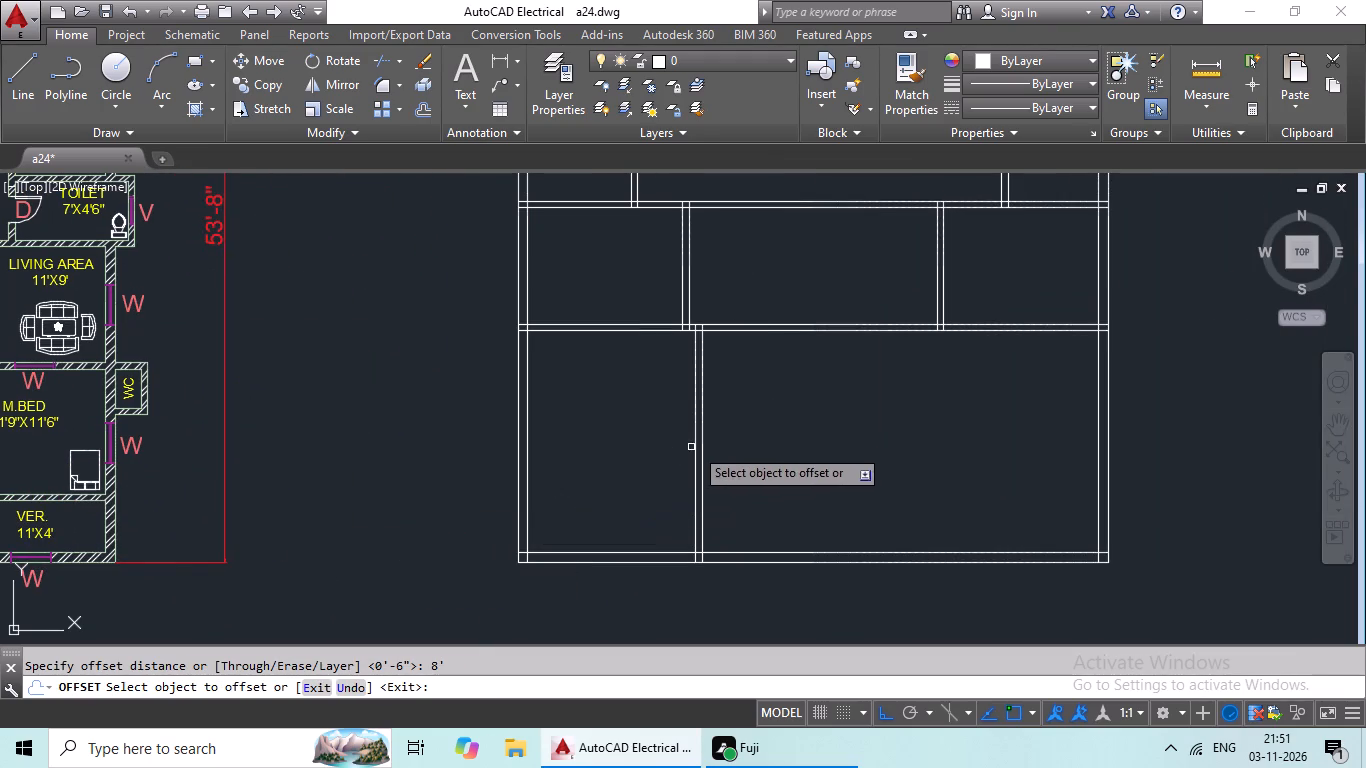
pyautogui.moveTo(702, 457); pyautogui.dragTo(720, 456)
pyautogui.click(776, 448)
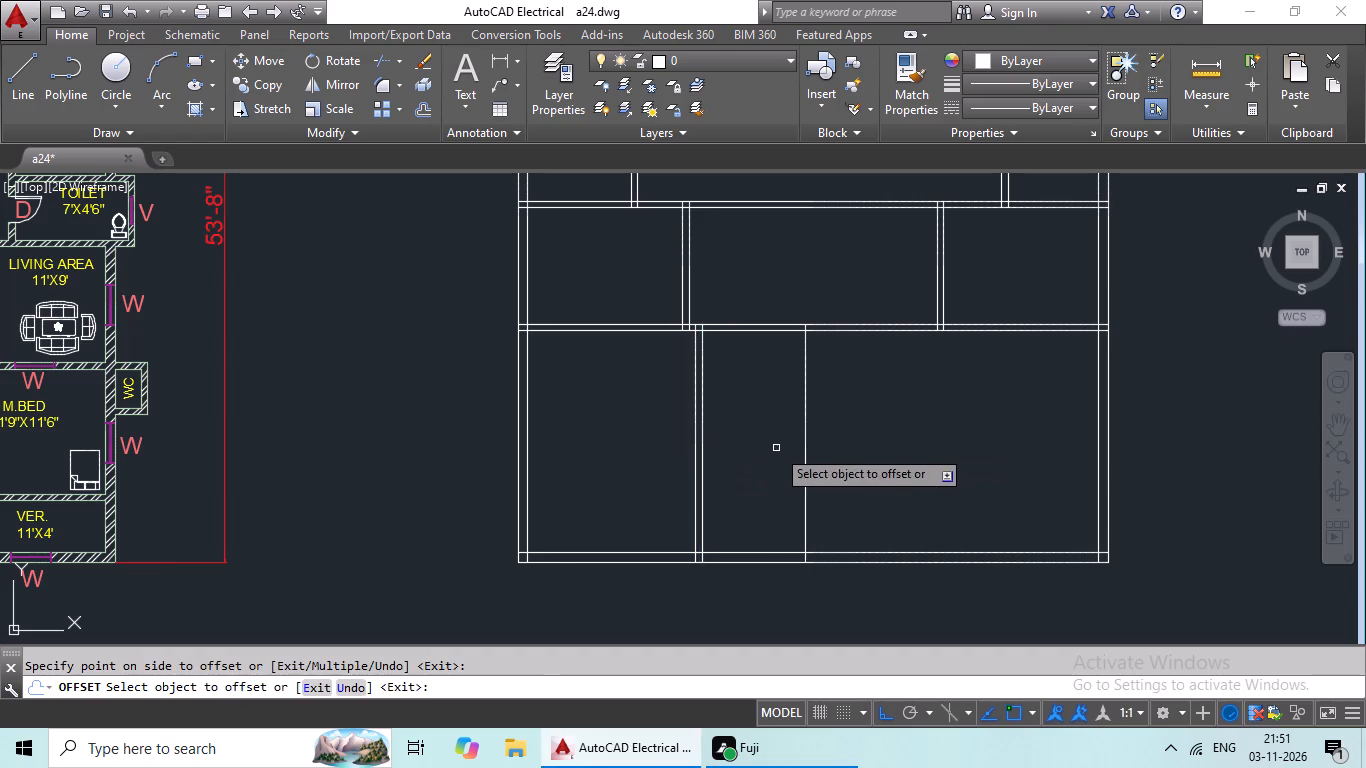
pyautogui.moveTo(823, 429); pyautogui.dragTo(829, 478, button='middle')
pyautogui.moveTo(863, 459); pyautogui.dragTo(1014, 439, button='middle')
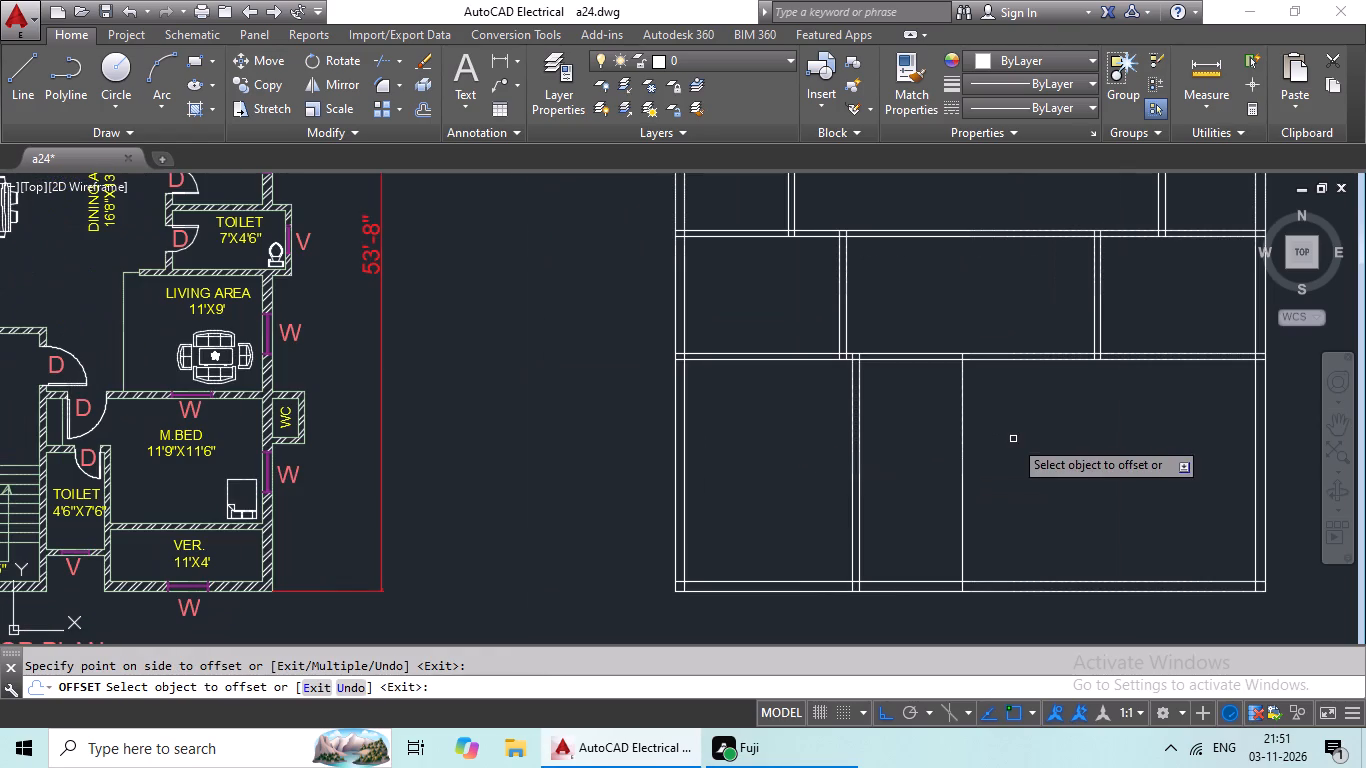
pyautogui.press('Escape')
pyautogui.press('Escape')
pyautogui.press('Escape')
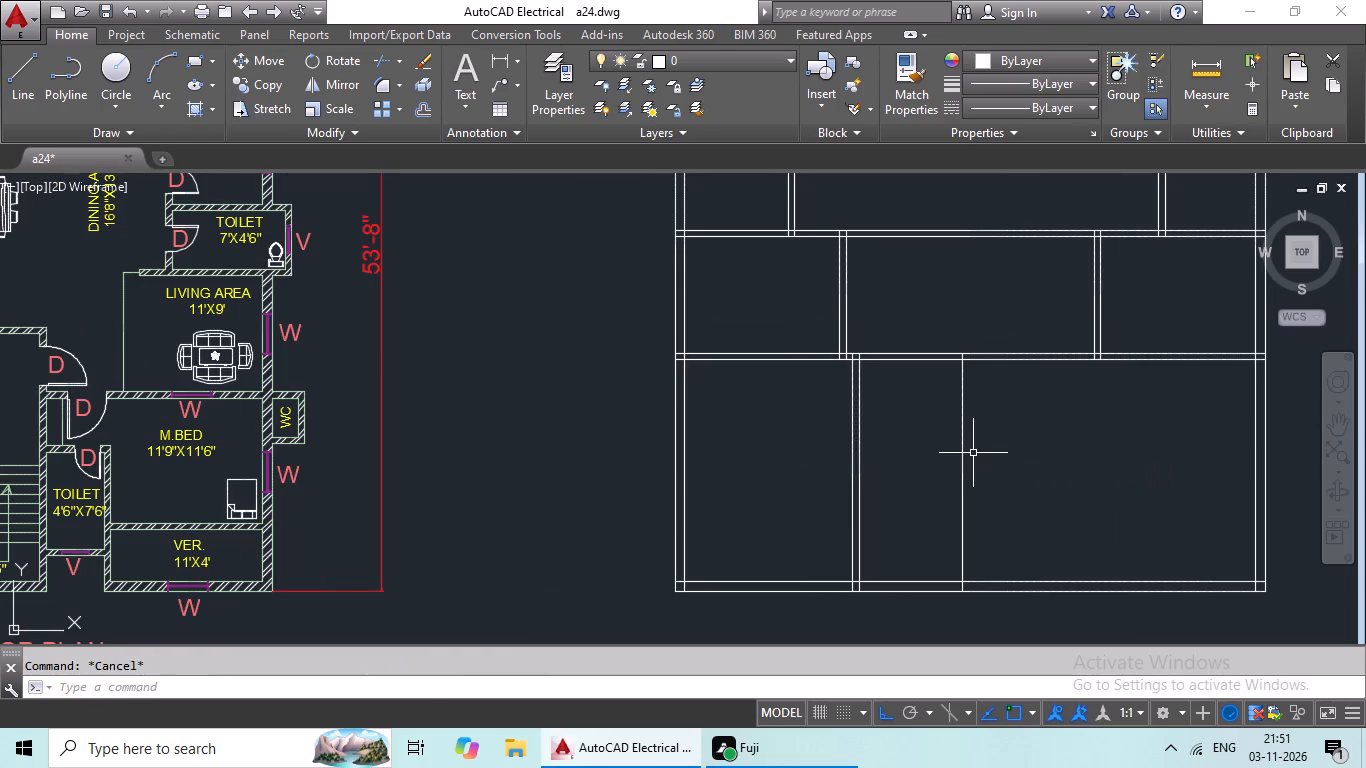
# Offset the new vertical line 6" to the right to give the second bottom-row partition its thickness.
pyautogui.press('o')
pyautogui.press('Return')
pyautogui.write('6"')
pyautogui.press('Return')
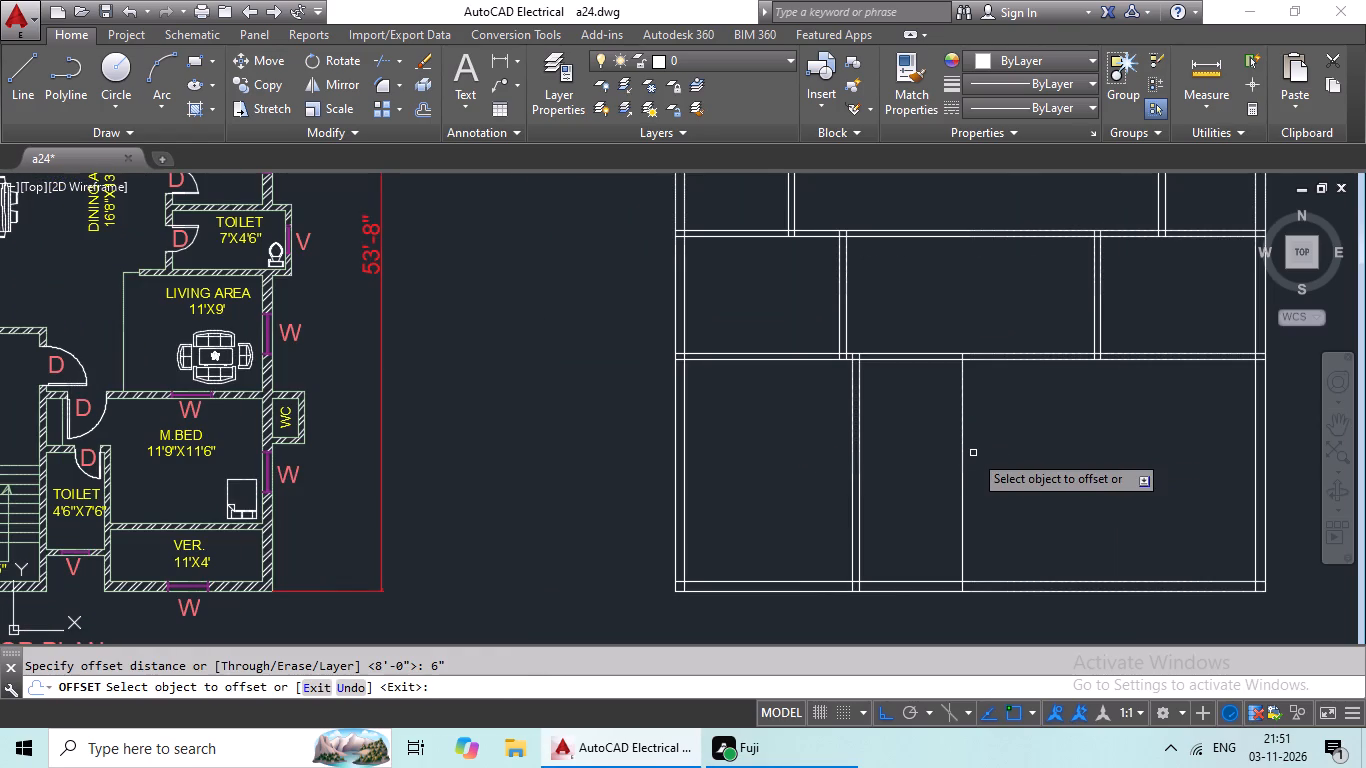
pyautogui.moveTo(960, 467); pyautogui.dragTo(987, 457)
pyautogui.click(1082, 431)
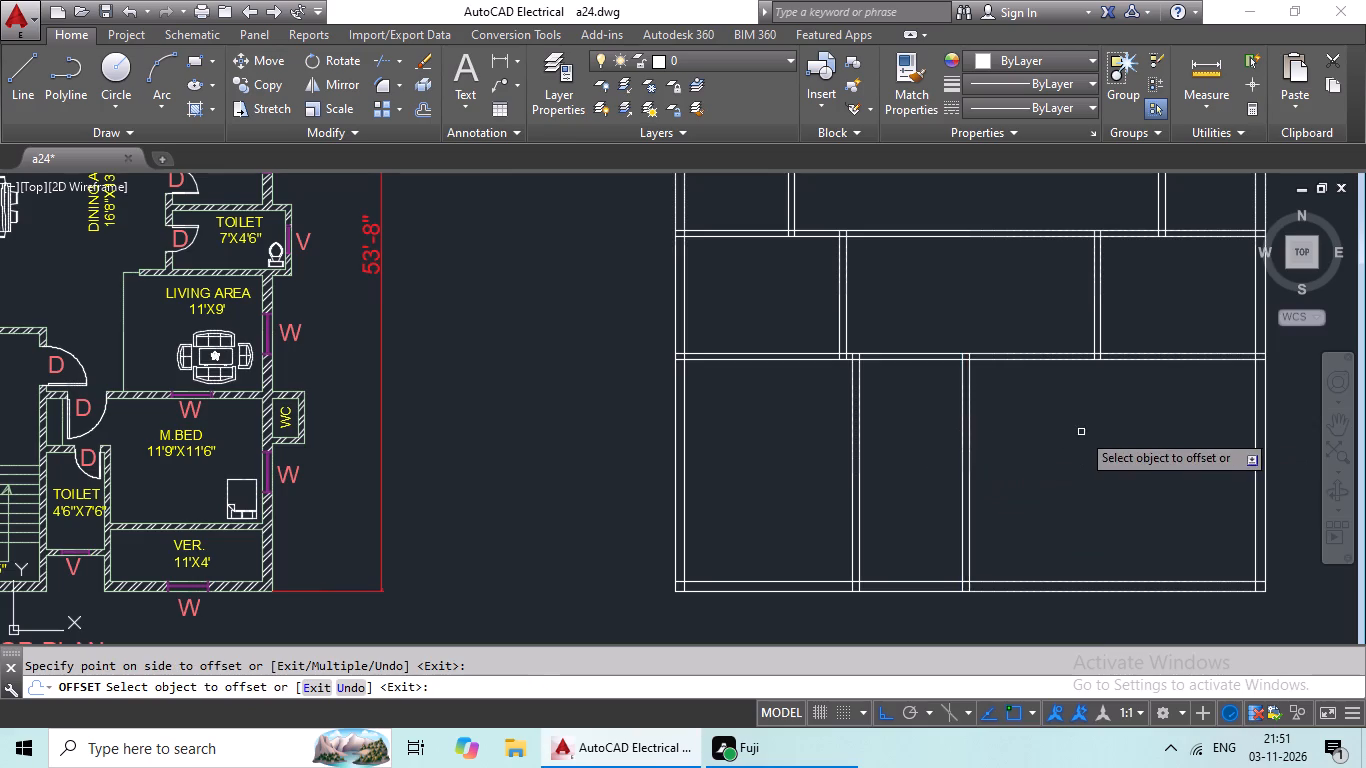
# Examine the new layout's room divisions as a whole and compare them with the adjacent first floor plan.
pyautogui.scroll(-2, 1081, 432)
pyautogui.moveTo(1079, 435); pyautogui.dragTo(884, 475, button='middle')
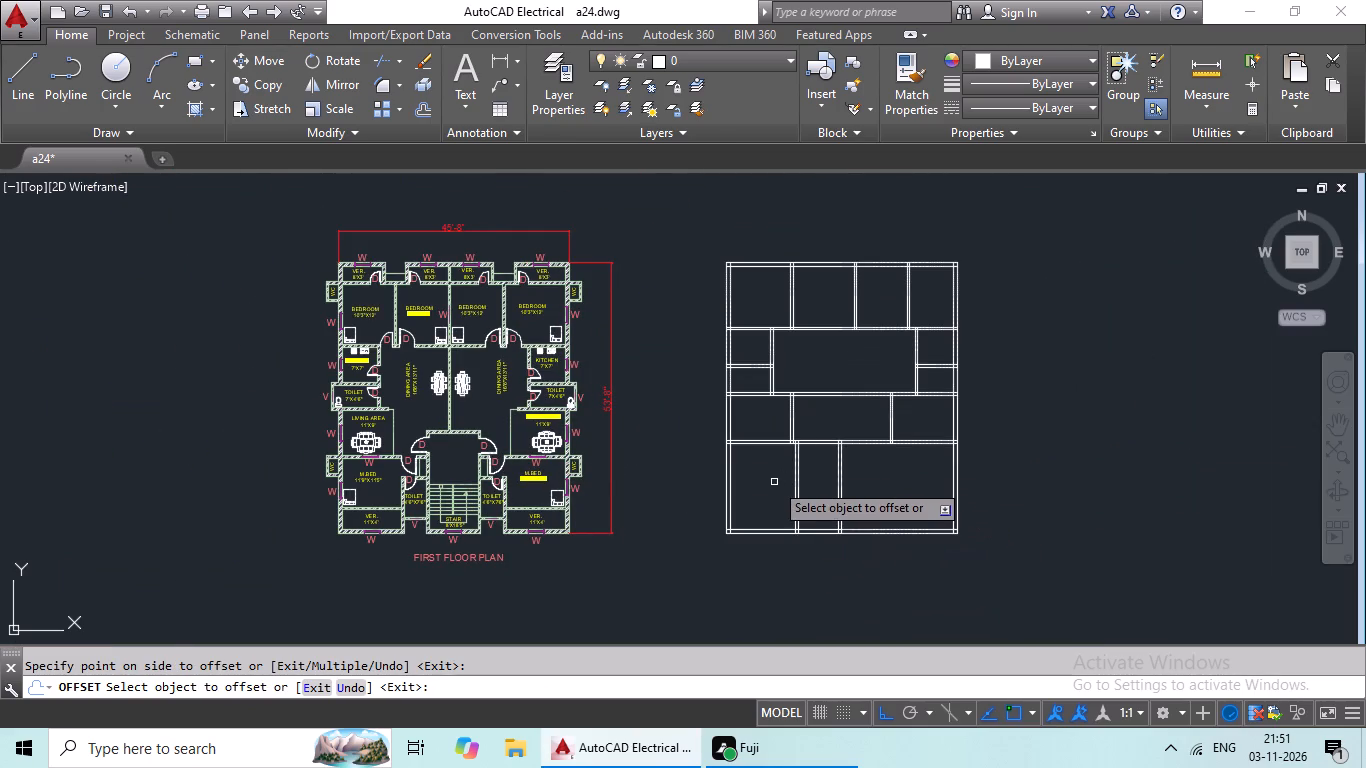
pyautogui.scroll(2, 774, 482)
pyautogui.moveTo(781, 478); pyautogui.dragTo(579, 493, button='middle')
pyautogui.moveTo(854, 469); pyautogui.dragTo(872, 434, button='middle')
pyautogui.moveTo(889, 449); pyautogui.dragTo(793, 431, button='middle')
pyautogui.moveTo(814, 429); pyautogui.dragTo(795, 471, button='middle')
pyautogui.moveTo(807, 463); pyautogui.dragTo(760, 489, button='middle')
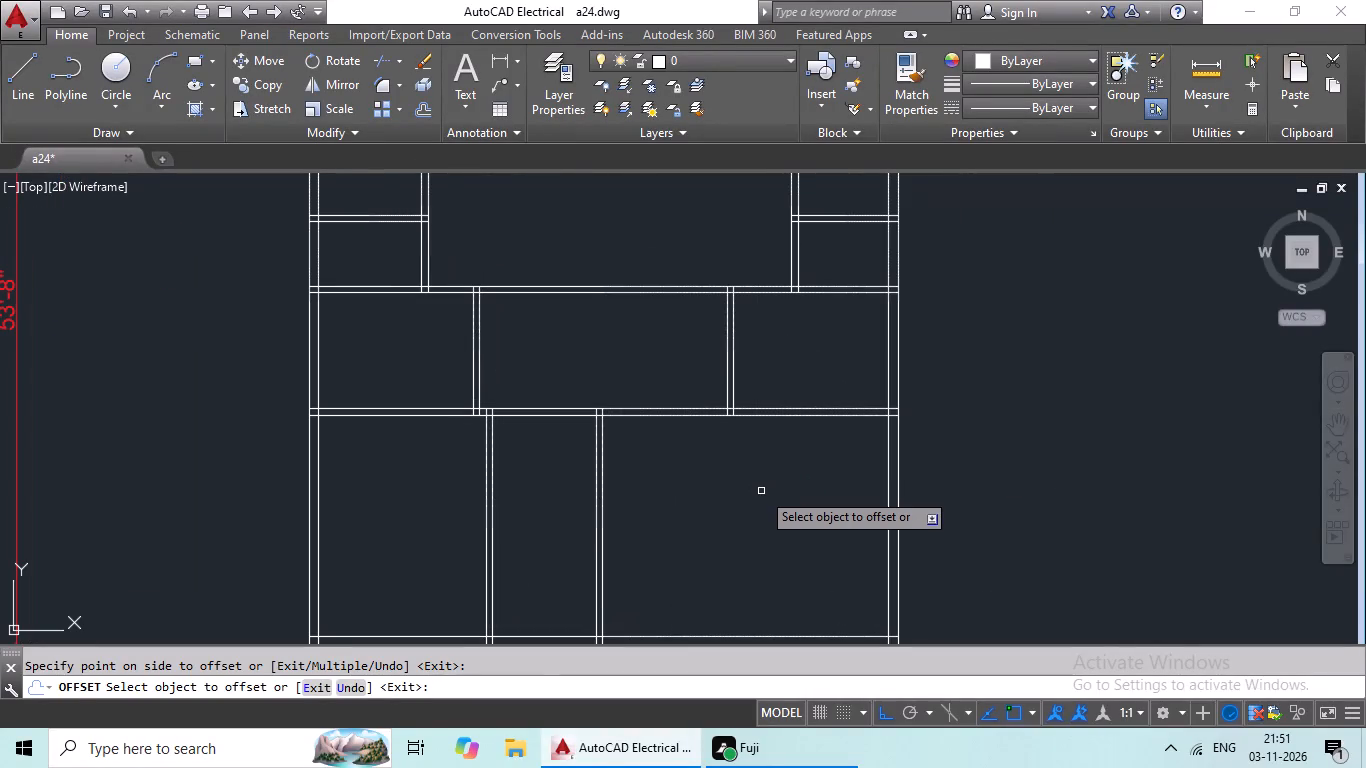
pyautogui.scroll(-2, 777, 486)
pyautogui.moveTo(787, 481); pyautogui.dragTo(864, 459, button='middle')
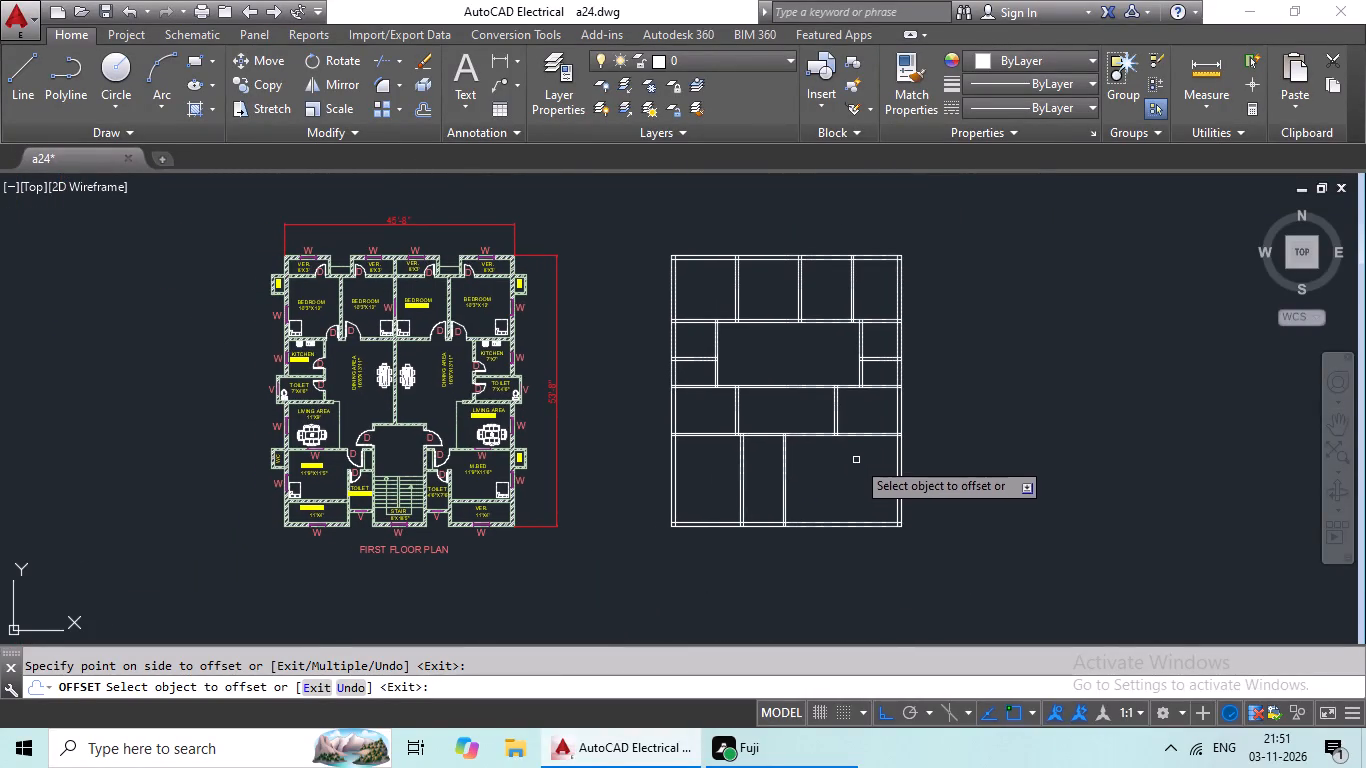
pyautogui.moveTo(855, 459); pyautogui.dragTo(784, 482, button='middle')
pyautogui.scroll(1, 733, 493)
pyautogui.scroll(-1, 733, 493)
pyautogui.moveTo(732, 493); pyautogui.dragTo(848, 446, button='middle')
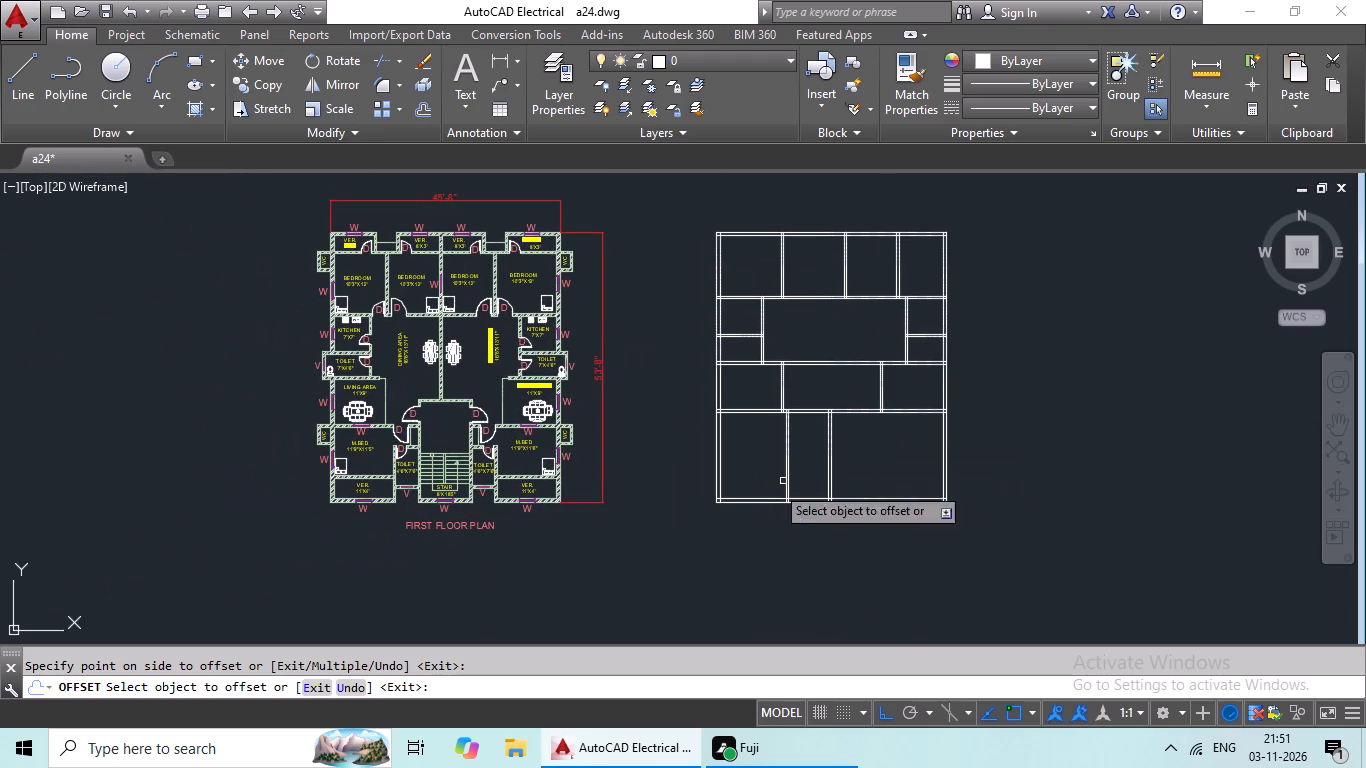
pyautogui.scroll(-3, 690, 515)
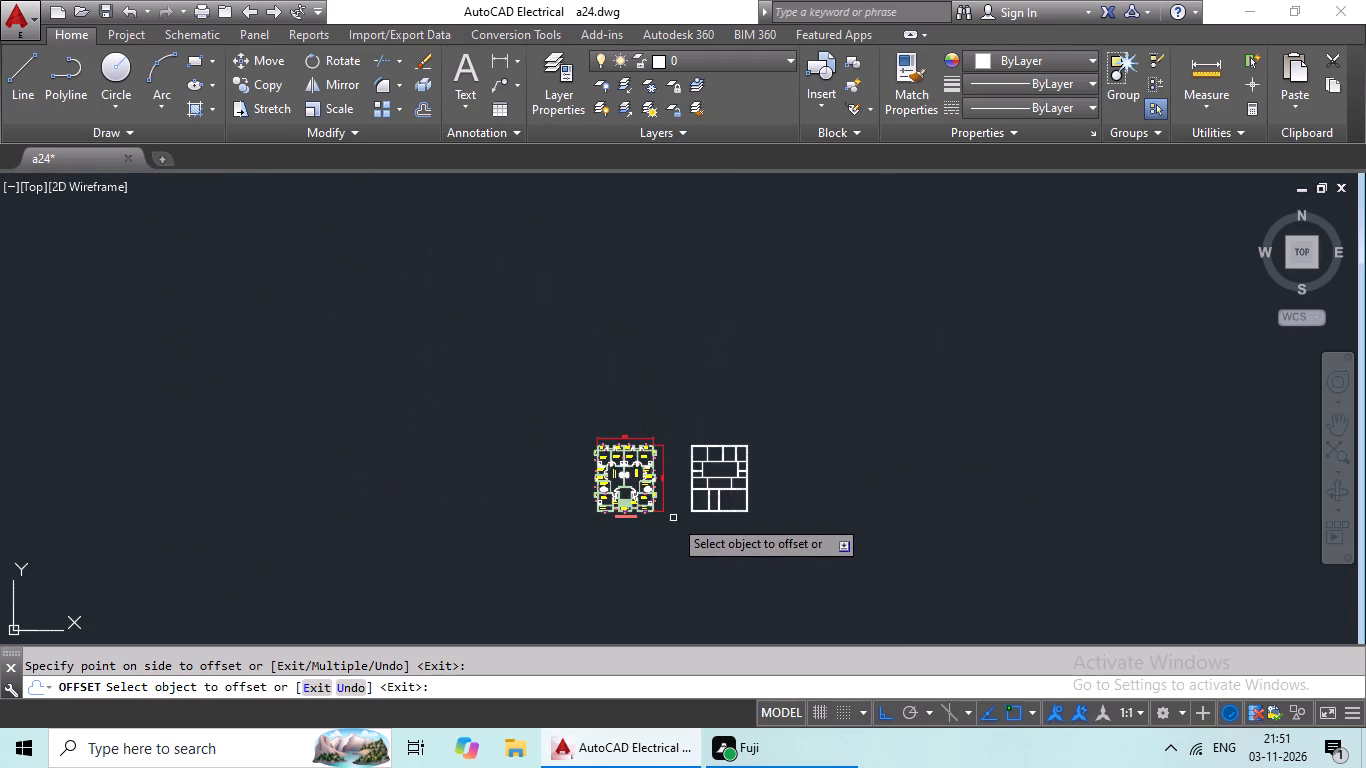
pyautogui.moveTo(673, 518); pyautogui.dragTo(698, 457, button='middle')
pyautogui.moveTo(704, 477); pyautogui.dragTo(614, 501, button='middle')
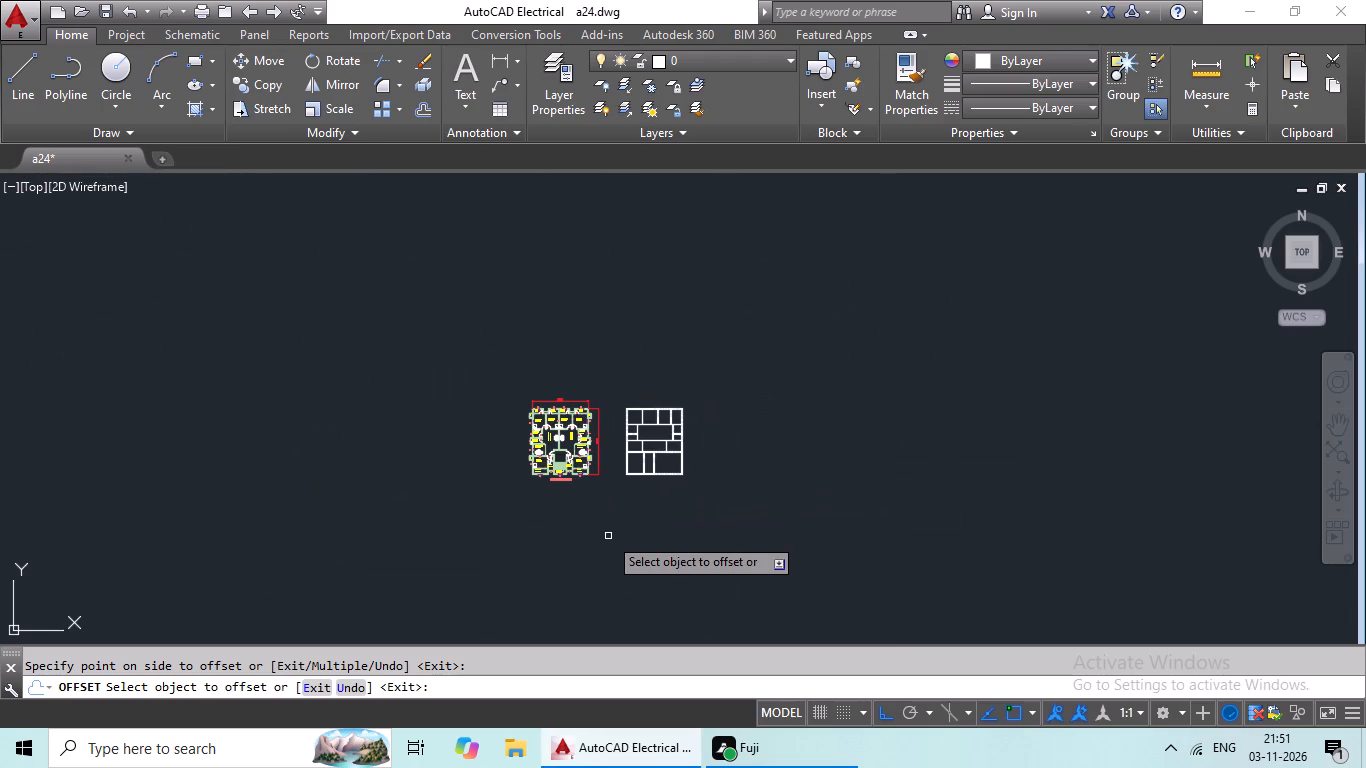
pyautogui.scroll(-2, 633, 524)
pyautogui.moveTo(660, 521); pyautogui.dragTo(449, 548, button='middle')
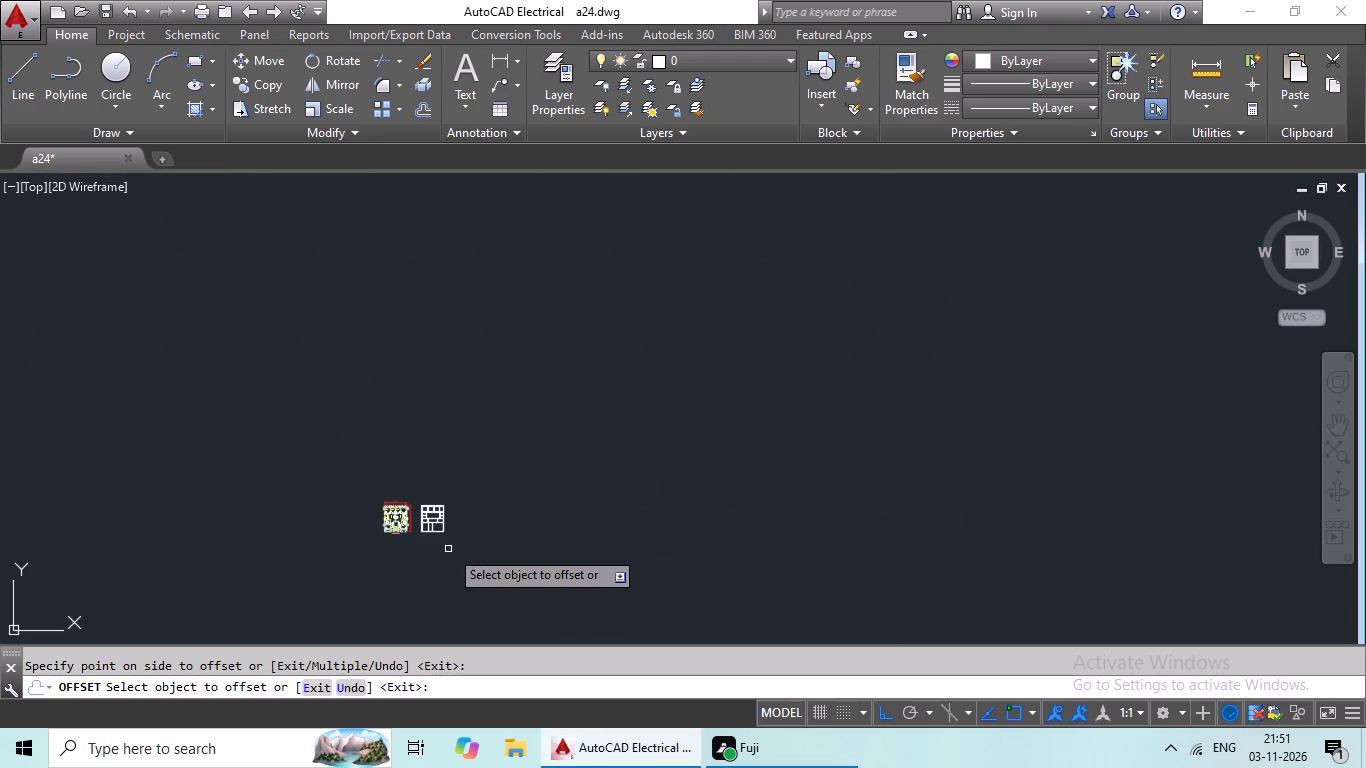
pyautogui.scroll(3, 470, 540)
pyautogui.moveTo(471, 537); pyautogui.dragTo(533, 506, button='middle')
pyautogui.moveTo(499, 506); pyautogui.dragTo(548, 494, button='middle')
pyautogui.scroll(1, 539, 500)
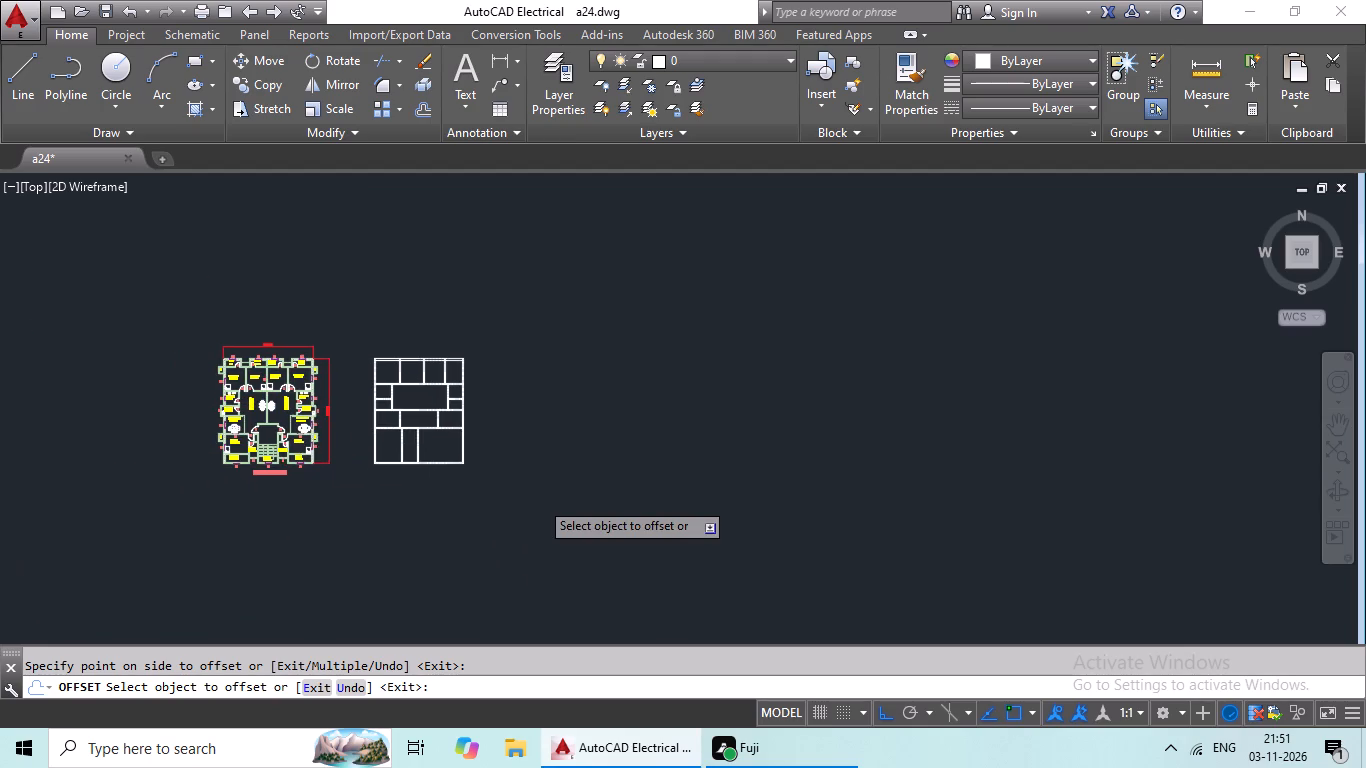
pyautogui.moveTo(538, 500); pyautogui.dragTo(558, 528, button='middle')
pyautogui.scroll(1, 401, 441)
pyautogui.moveTo(401, 441); pyautogui.dragTo(500, 471, button='middle')
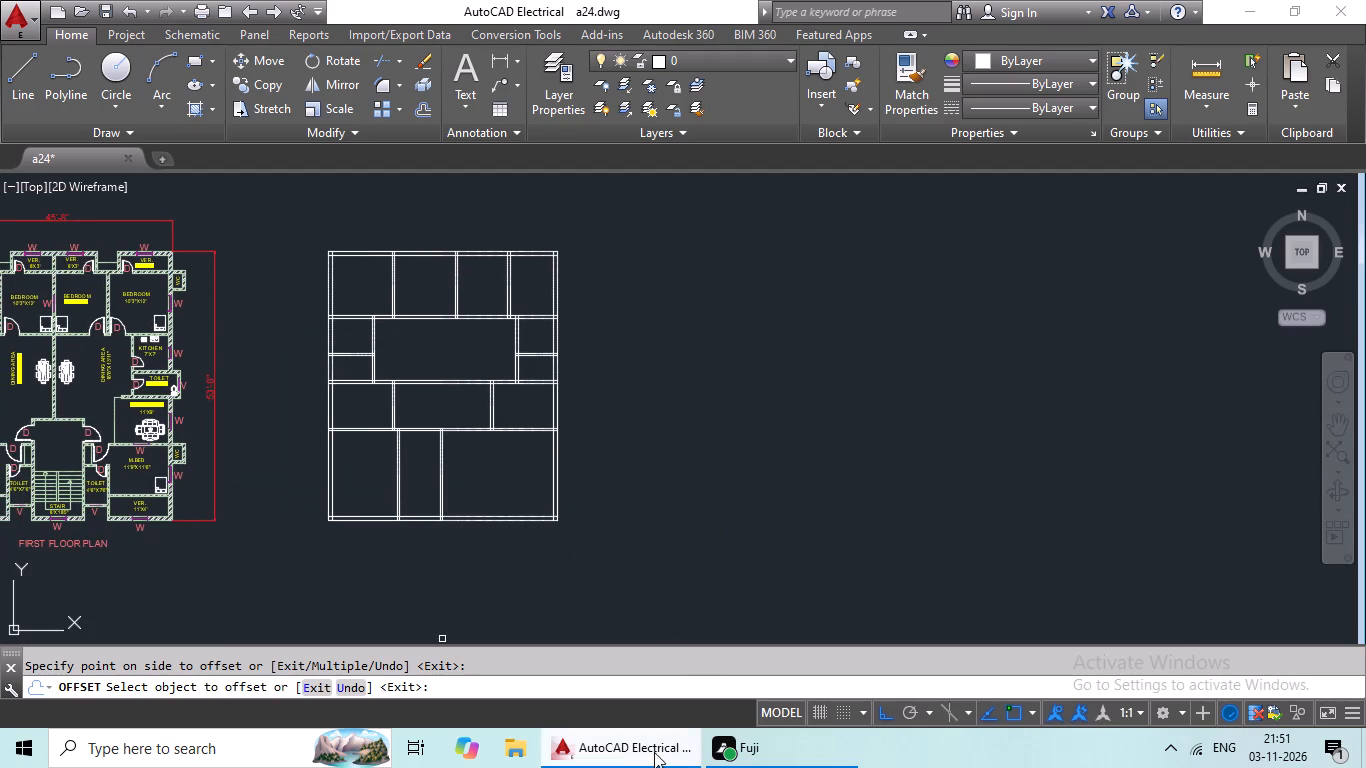
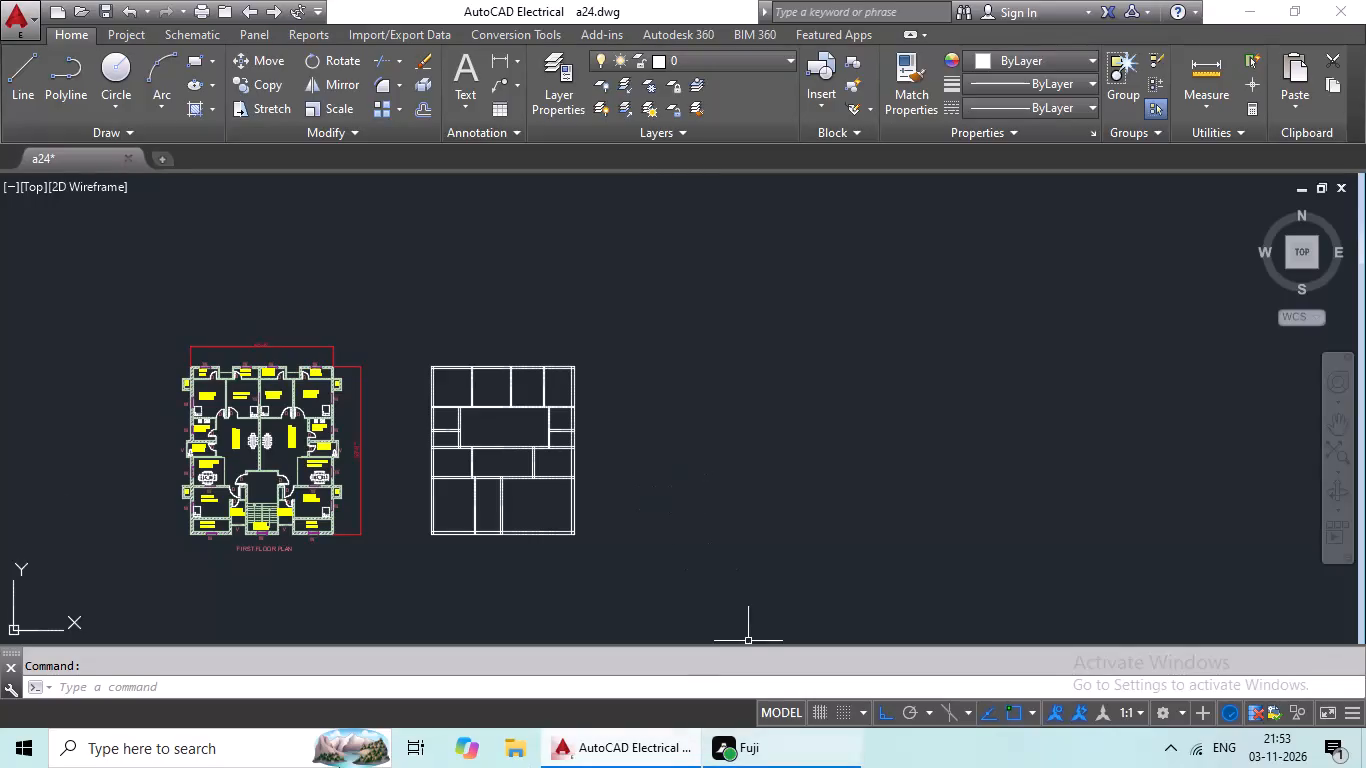
# Examine the new layout's room divisions, especially the bottom row, and compare them with the adjacent first floor plan.
pyautogui.scroll(4, 499, 514)
pyautogui.moveTo(406, 467); pyautogui.dragTo(664, 355, button='middle')
pyautogui.scroll(-2, 673, 351)
pyautogui.moveTo(679, 344); pyautogui.dragTo(622, 413, button='middle')
pyautogui.moveTo(744, 371); pyautogui.dragTo(733, 404, button='middle')
pyautogui.moveTo(724, 453); pyautogui.dragTo(802, 424, button='middle')
pyautogui.press('Escape')
pyautogui.press('Escape')
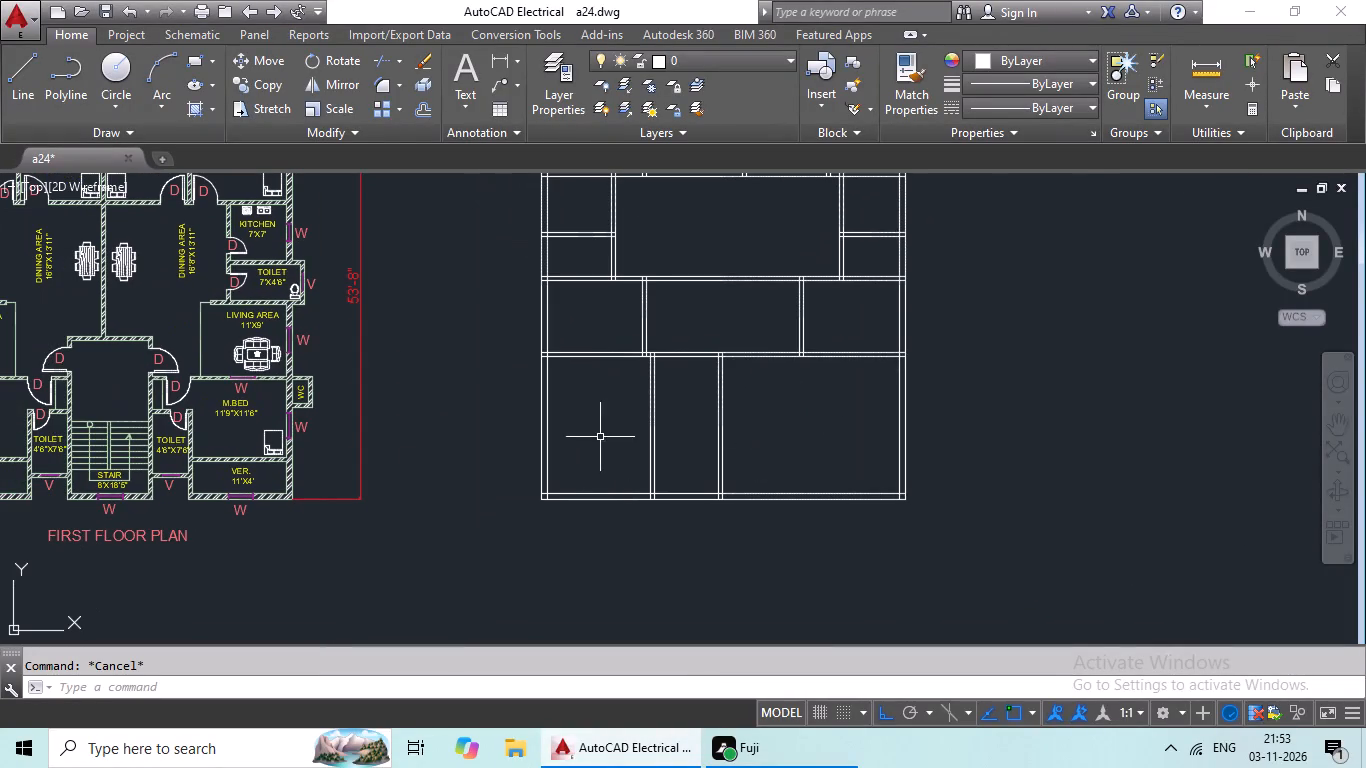
pyautogui.scroll(1, 599, 436)
pyautogui.moveTo(615, 431); pyautogui.dragTo(721, 424, button='middle')
pyautogui.moveTo(1069, 406); pyautogui.dragTo(976, 436, button='middle')
pyautogui.scroll(1, 975, 436)
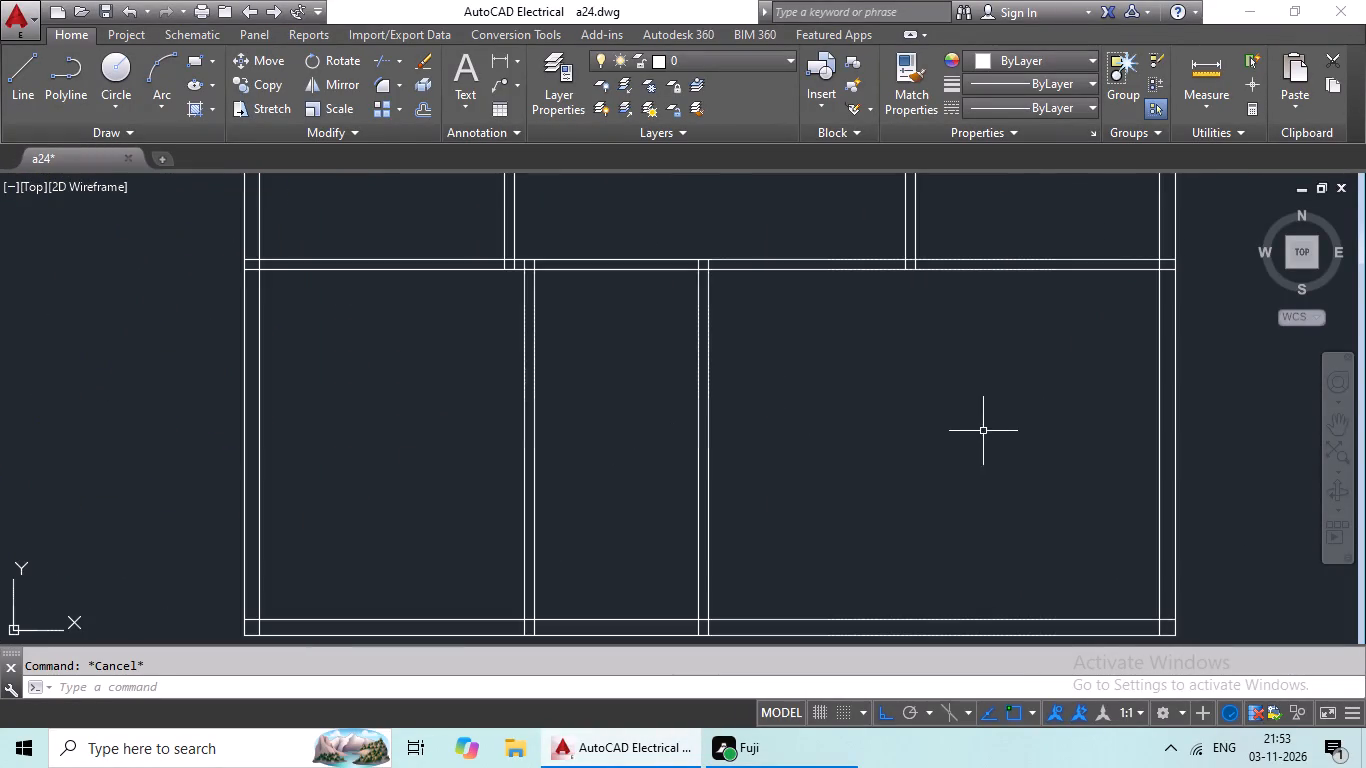
pyautogui.scroll(-1, 983, 430)
pyautogui.moveTo(986, 429); pyautogui.dragTo(952, 435, button='middle')
pyautogui.scroll(-1, 952, 436)
pyautogui.moveTo(954, 435); pyautogui.dragTo(853, 462, button='middle')
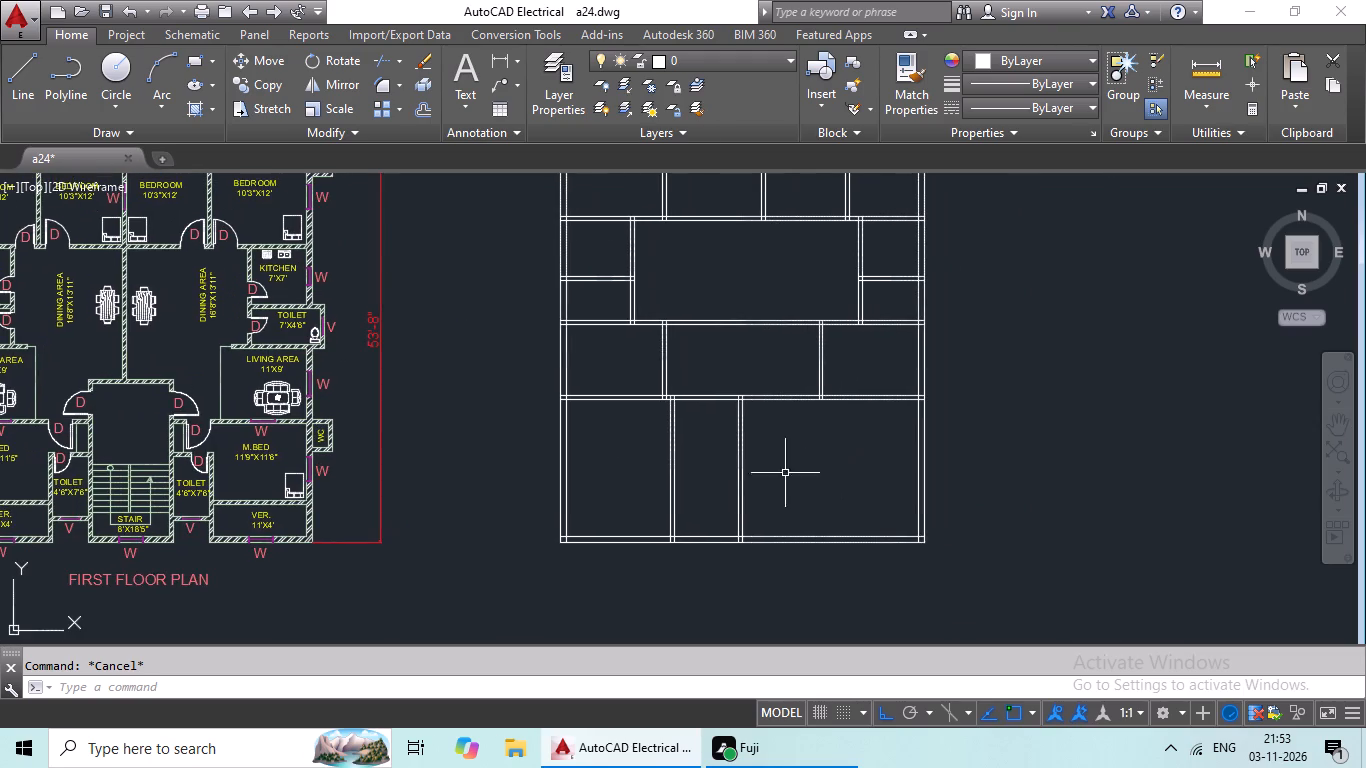
pyautogui.scroll(-1, 754, 412)
pyautogui.moveTo(754, 412); pyautogui.dragTo(746, 427, button='middle')
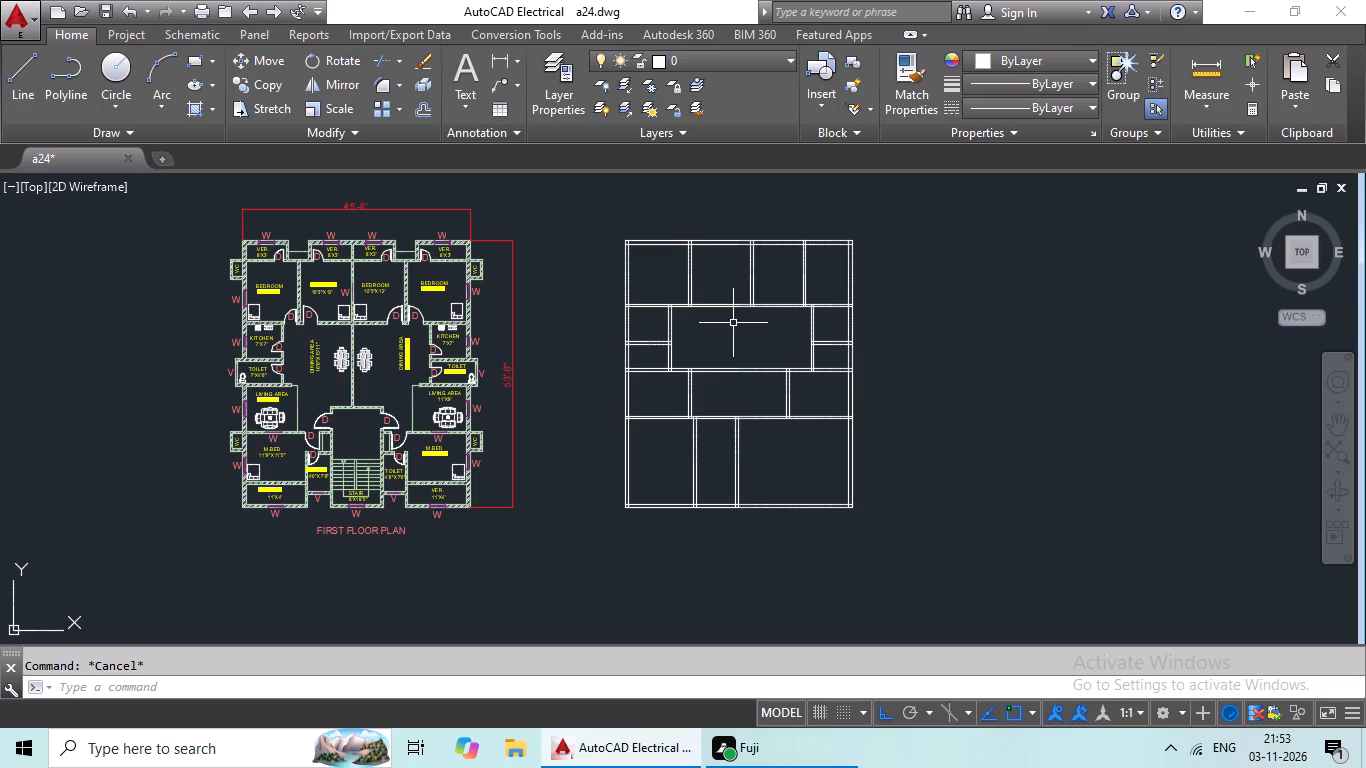
pyautogui.scroll(2, 735, 312)
pyautogui.scroll(-1, 762, 516)
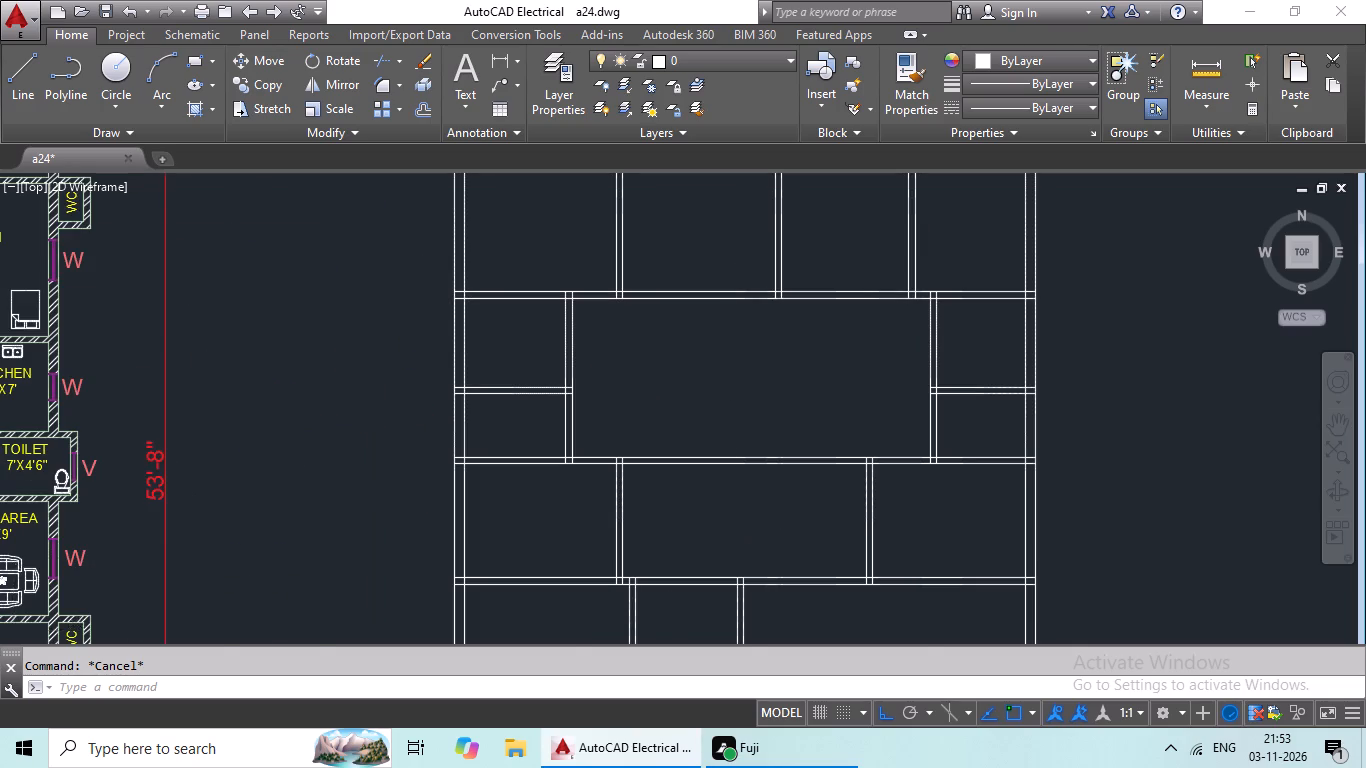
pyautogui.moveTo(775, 479); pyautogui.dragTo(781, 431, button='middle')
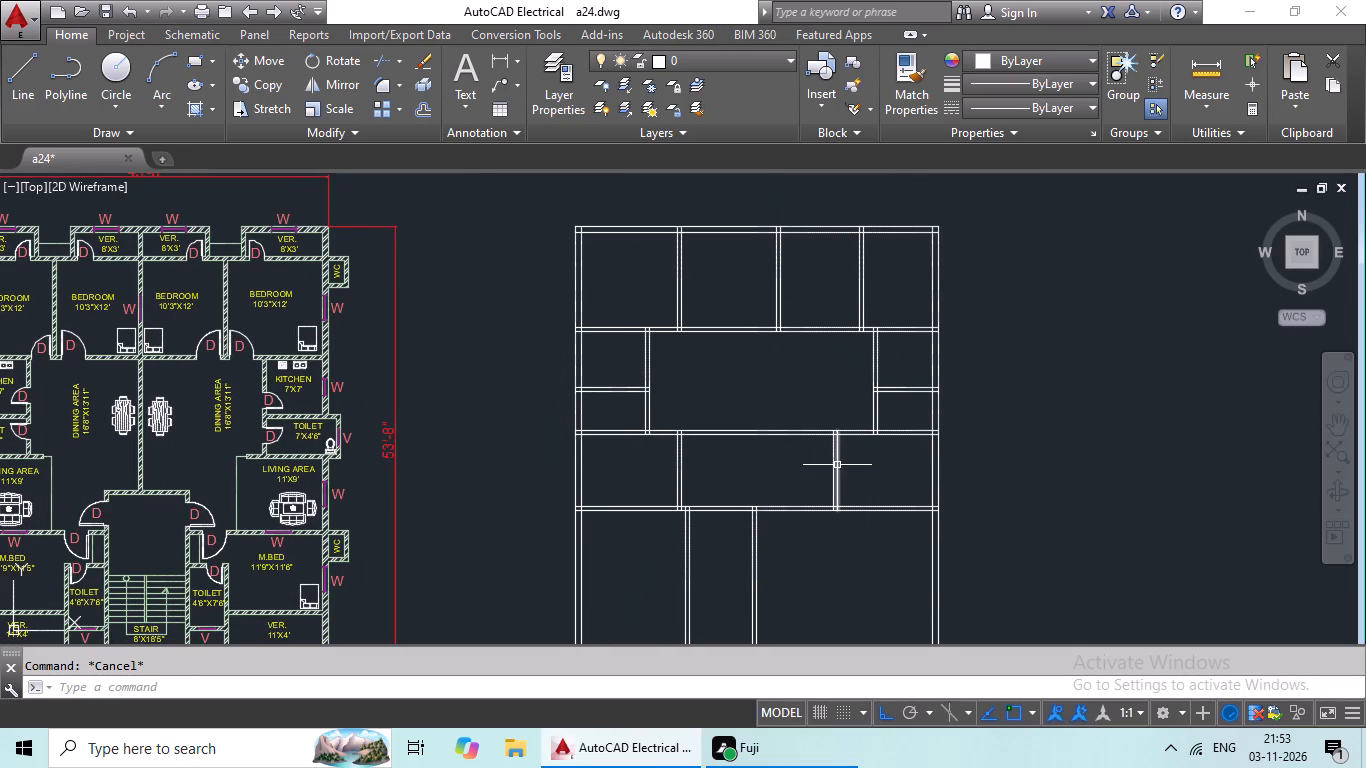
pyautogui.moveTo(839, 513); pyautogui.dragTo(738, 476, button='middle')
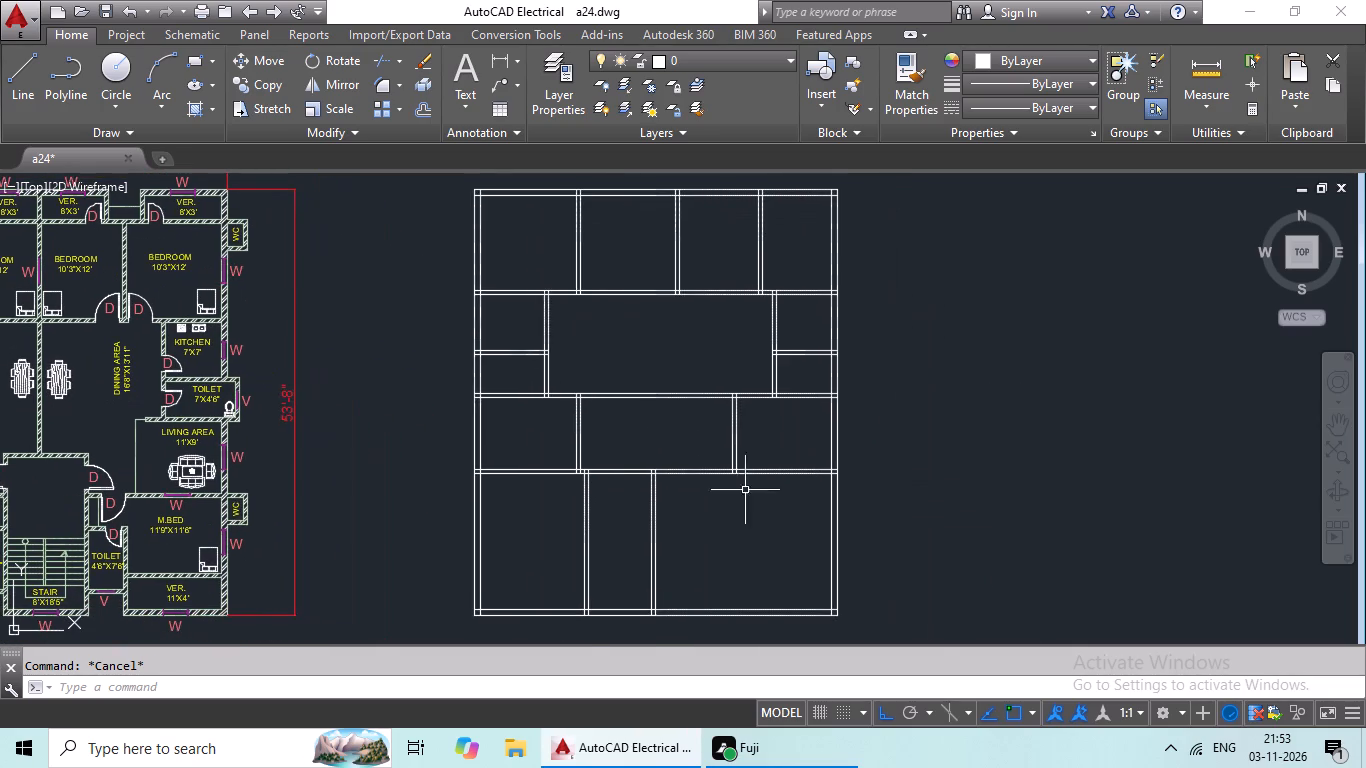
pyautogui.moveTo(741, 529); pyautogui.dragTo(817, 486, button='middle')
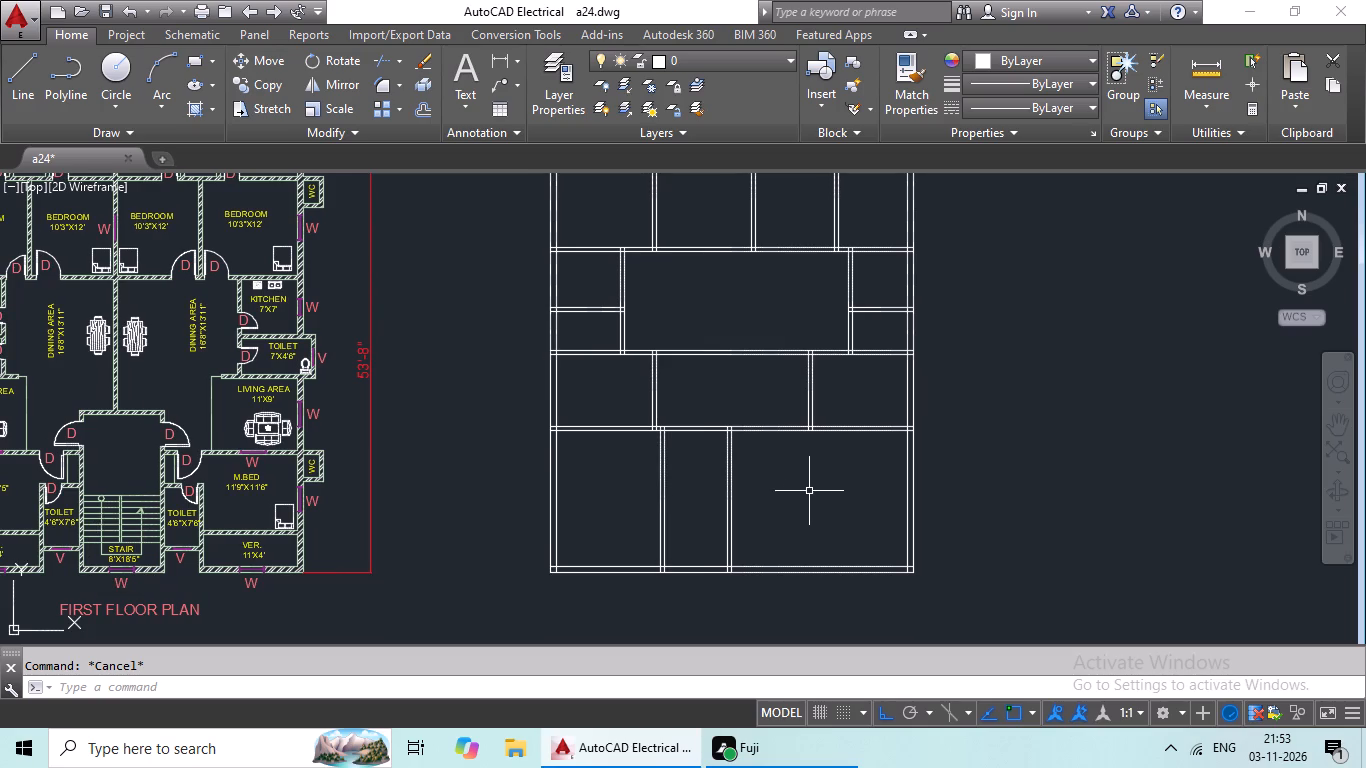
pyautogui.scroll(-1, 809, 487)
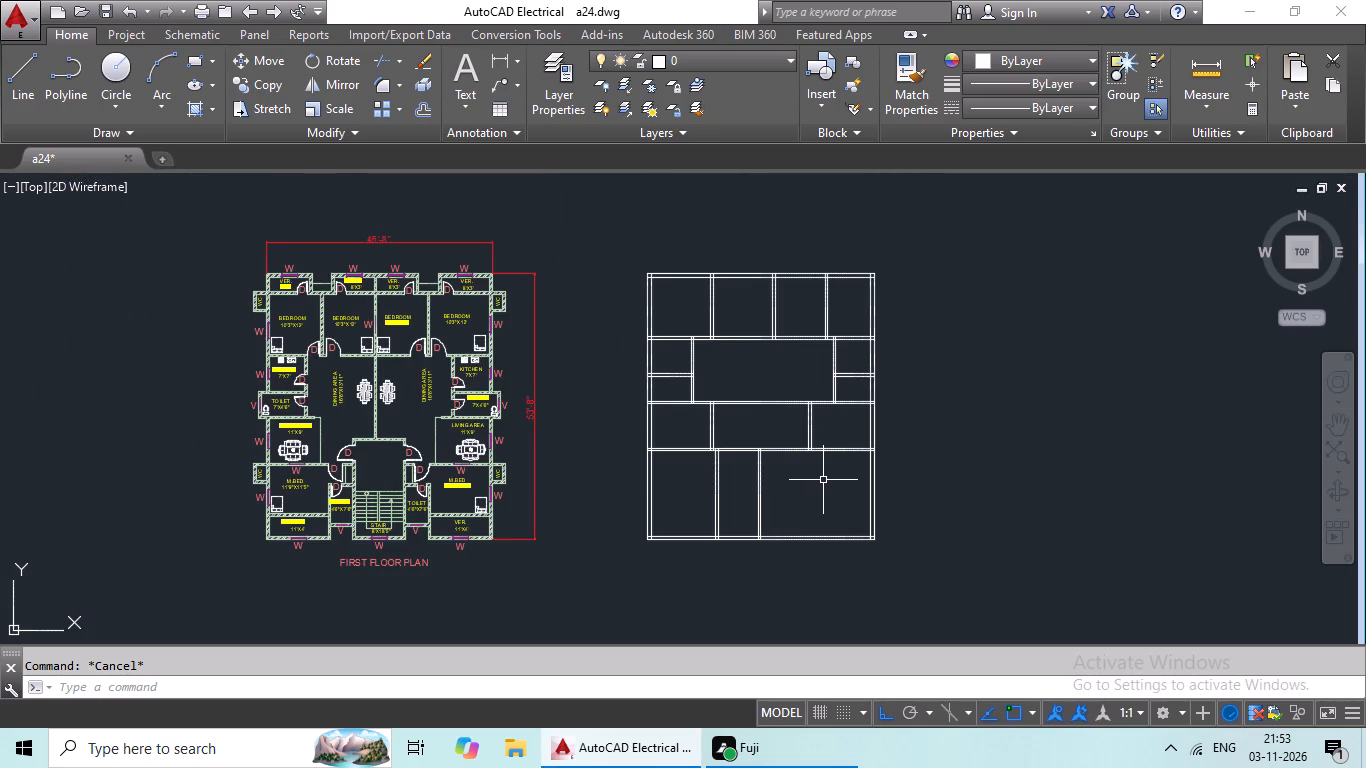
pyautogui.moveTo(824, 480); pyautogui.dragTo(772, 481, button='middle')
pyautogui.moveTo(772, 481); pyautogui.dragTo(759, 484, button='middle')
pyautogui.moveTo(765, 497); pyautogui.dragTo(722, 492, button='middle')
pyautogui.middleClick(702, 492)
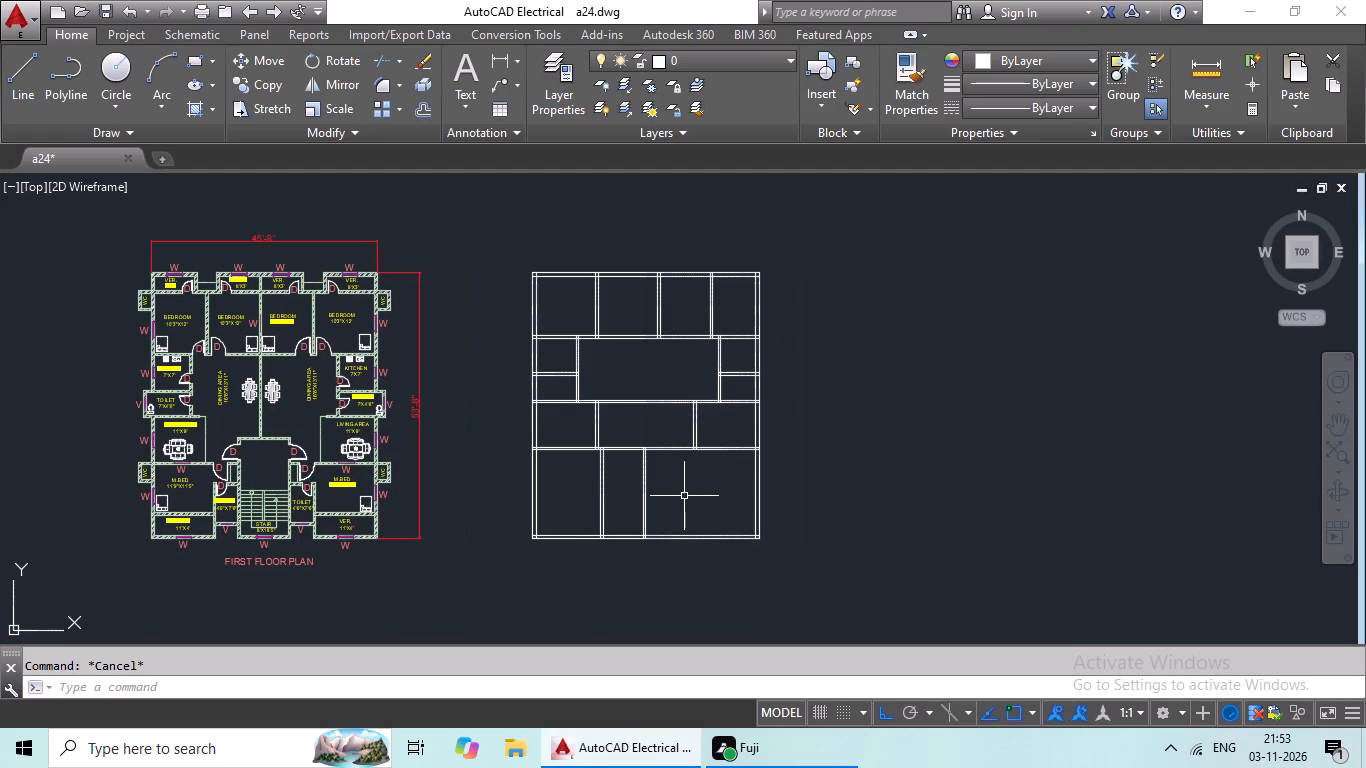
pyautogui.press('Escape')
pyautogui.press('Escape')
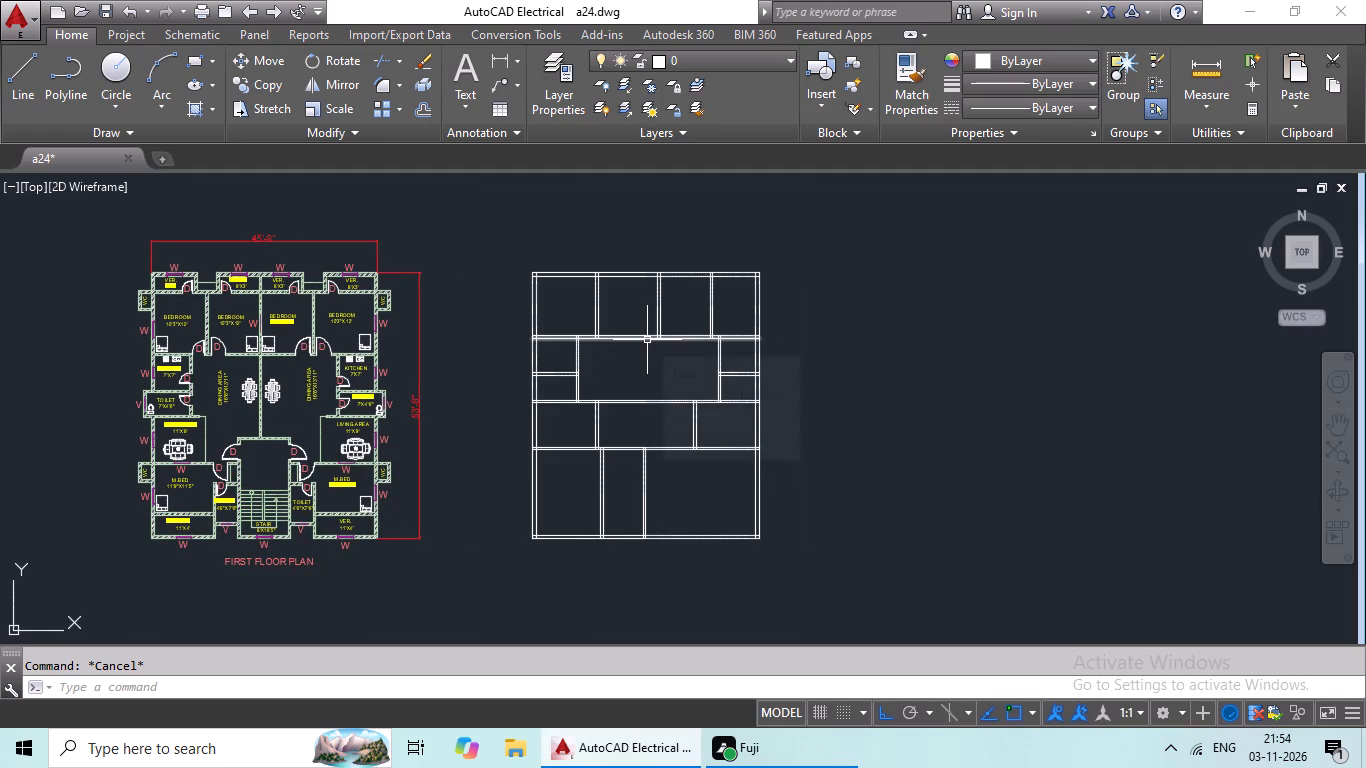
pyautogui.moveTo(711, 484); pyautogui.dragTo(691, 482, button='middle')
pyautogui.middleClick(690, 482)
# Trim both lines of the third horizontal partition between the two vertical partitions of the row below it, opening up the central space.
pyautogui.press('Escape')
pyautogui.press('Escape')
pyautogui.press('Escape')
pyautogui.write('tr')
pyautogui.press('space')
pyautogui.press('space')
pyautogui.scroll(1, 613, 390)
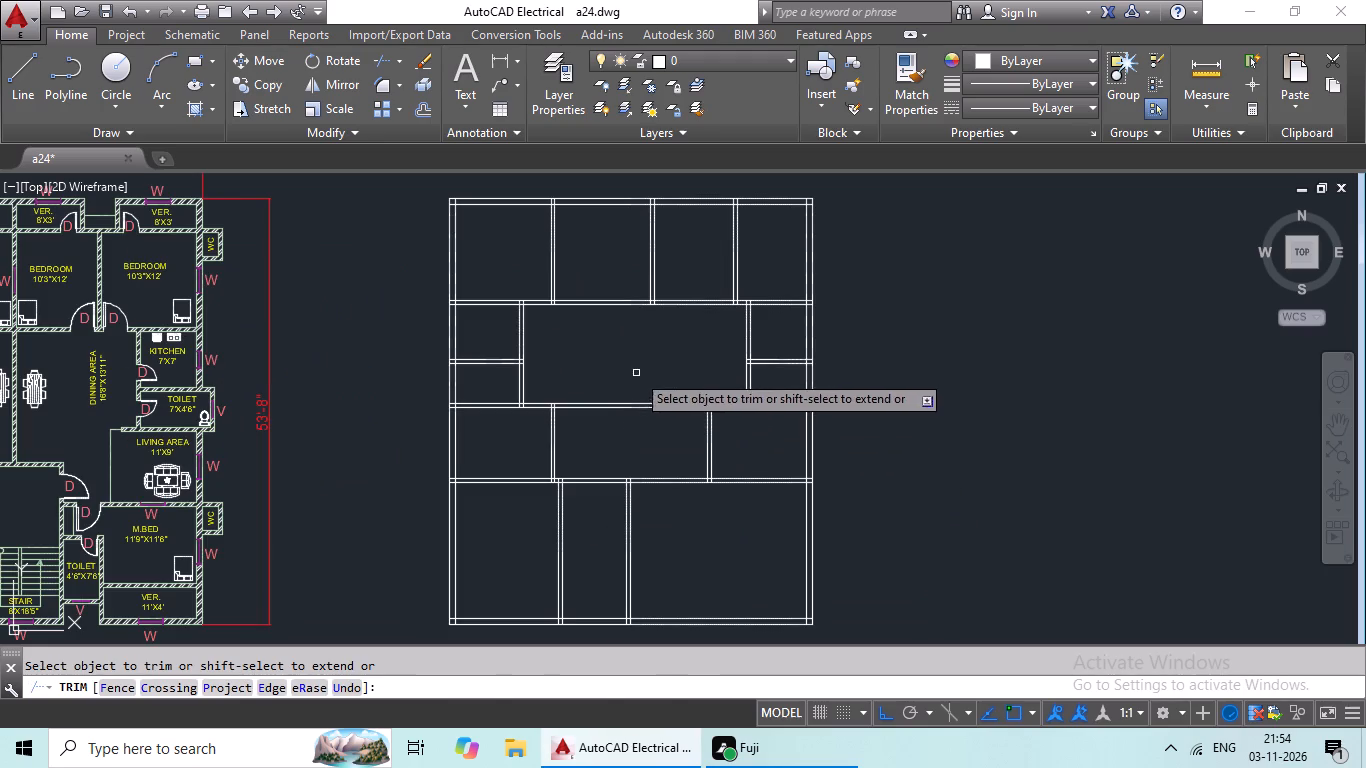
pyautogui.moveTo(636, 373); pyautogui.dragTo(615, 425)
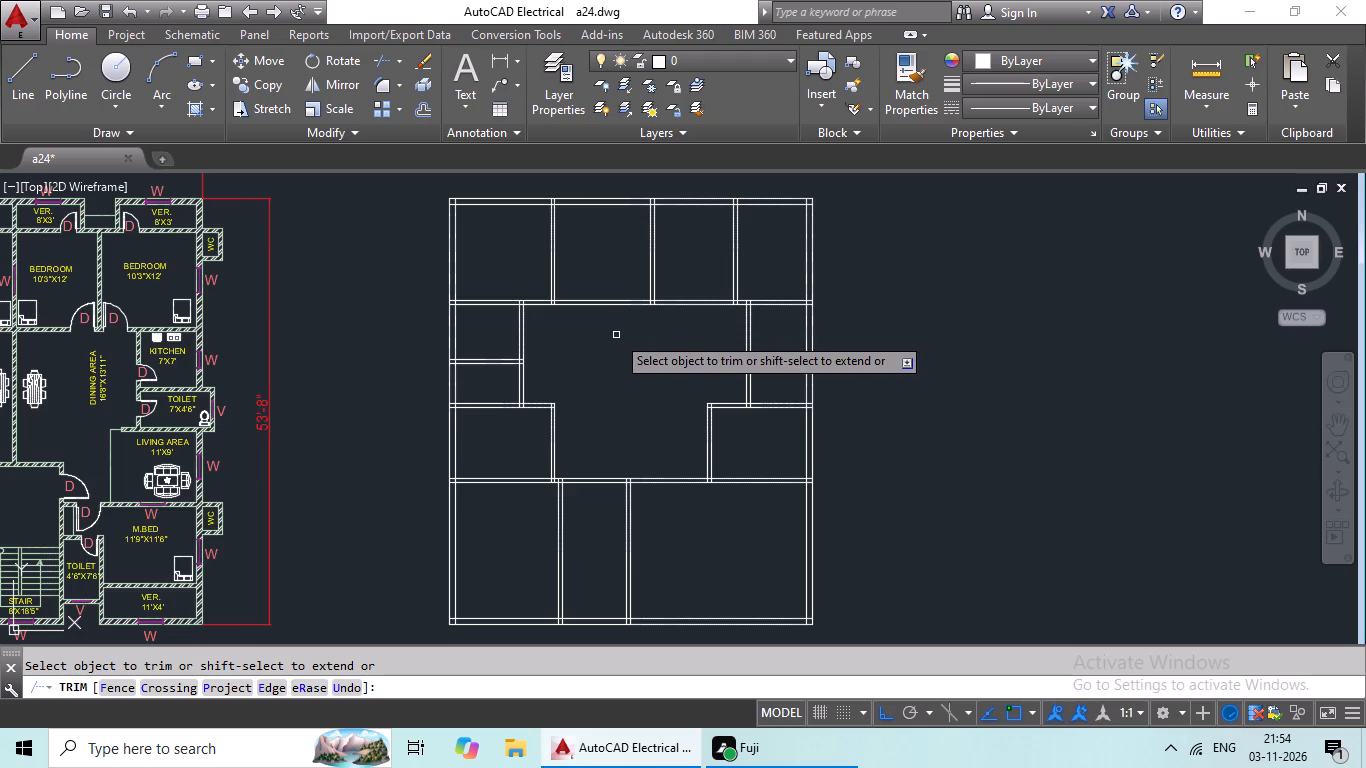
pyautogui.scroll(-1, 616, 335)
pyautogui.moveTo(616, 335); pyautogui.dragTo(701, 337, button='middle')
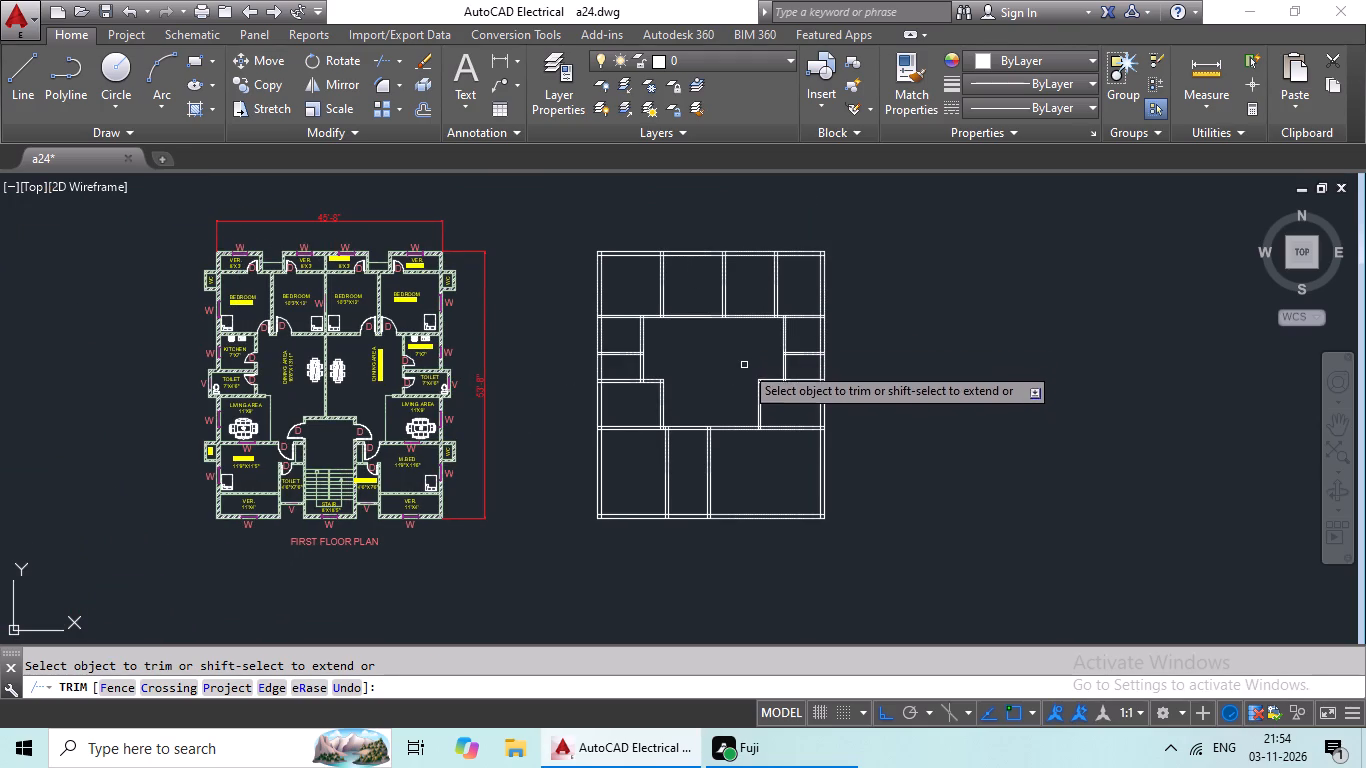
pyautogui.moveTo(718, 352); pyautogui.dragTo(695, 345, button='middle')
pyautogui.moveTo(679, 345); pyautogui.dragTo(670, 345, button='middle')
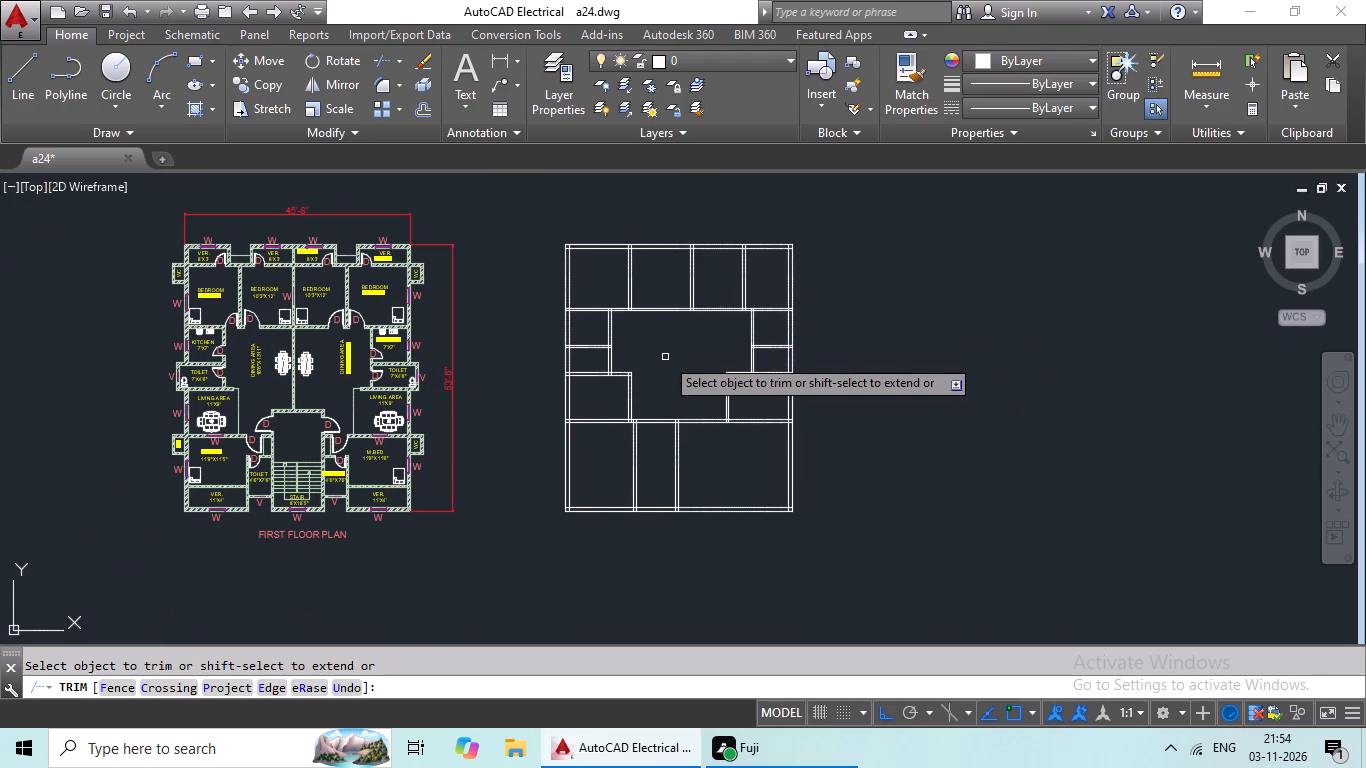
pyautogui.press('Escape')
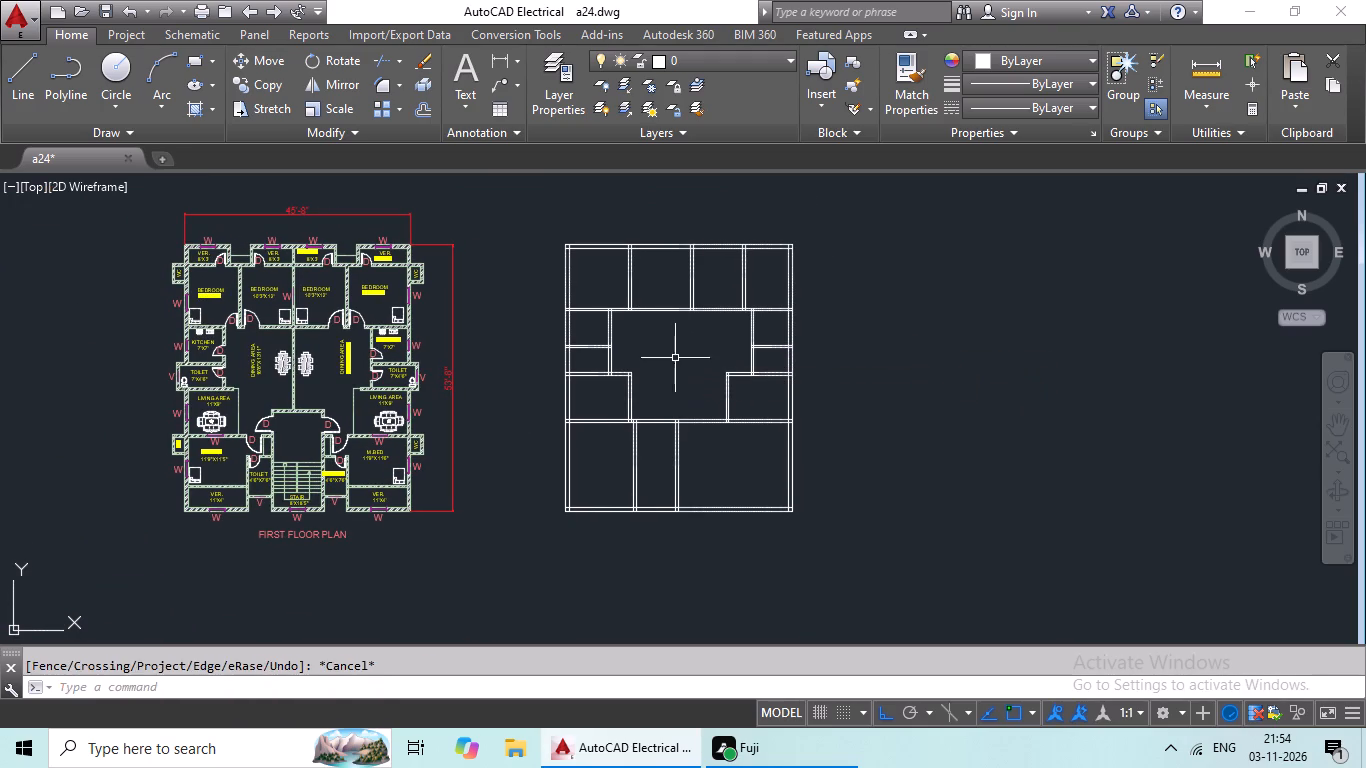
pyautogui.press('Escape')
# Erase the three vertical partitions dividing the top row of rooms in the new layout.
pyautogui.scroll(3, 735, 272)
pyautogui.scroll(-1, 758, 281)
pyautogui.moveTo(819, 275); pyautogui.dragTo(658, 274)
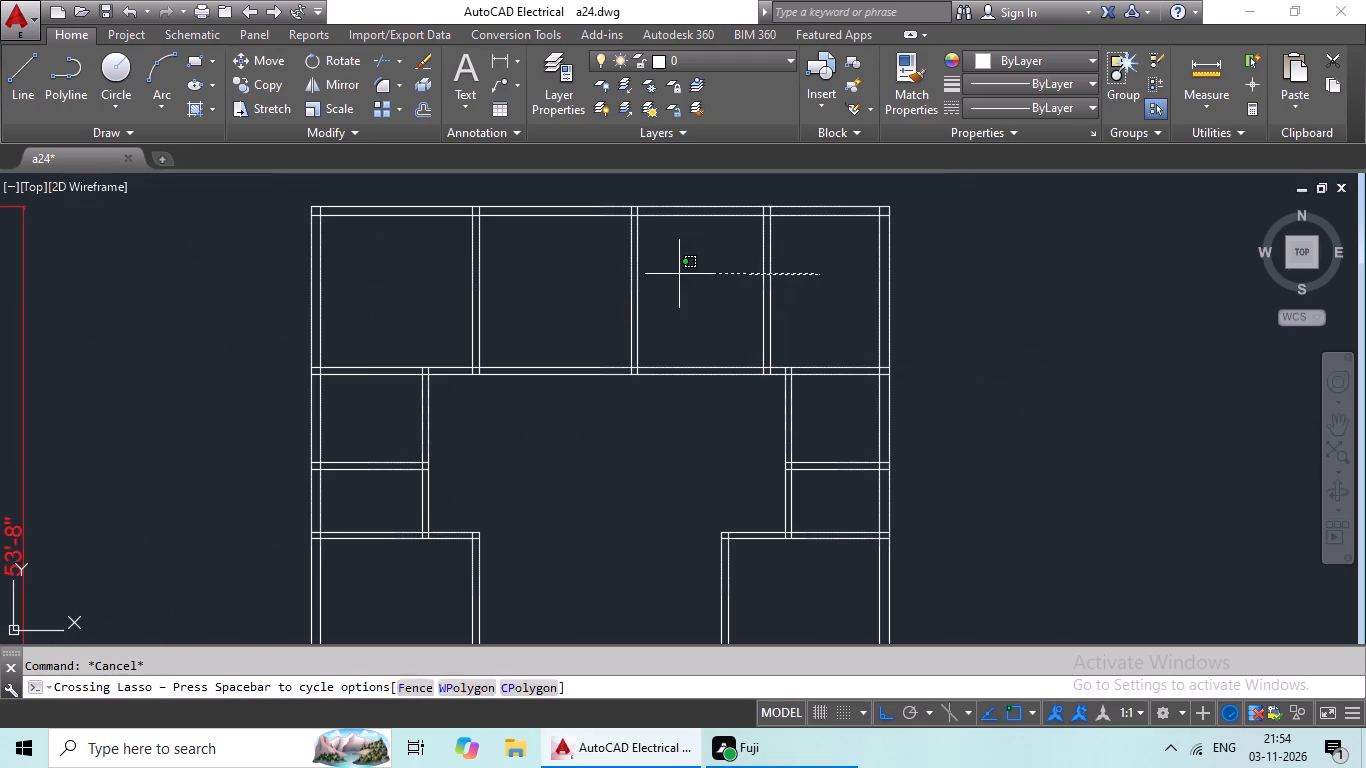
pyautogui.moveTo(658, 274); pyautogui.dragTo(466, 285)
pyautogui.press('Delete')
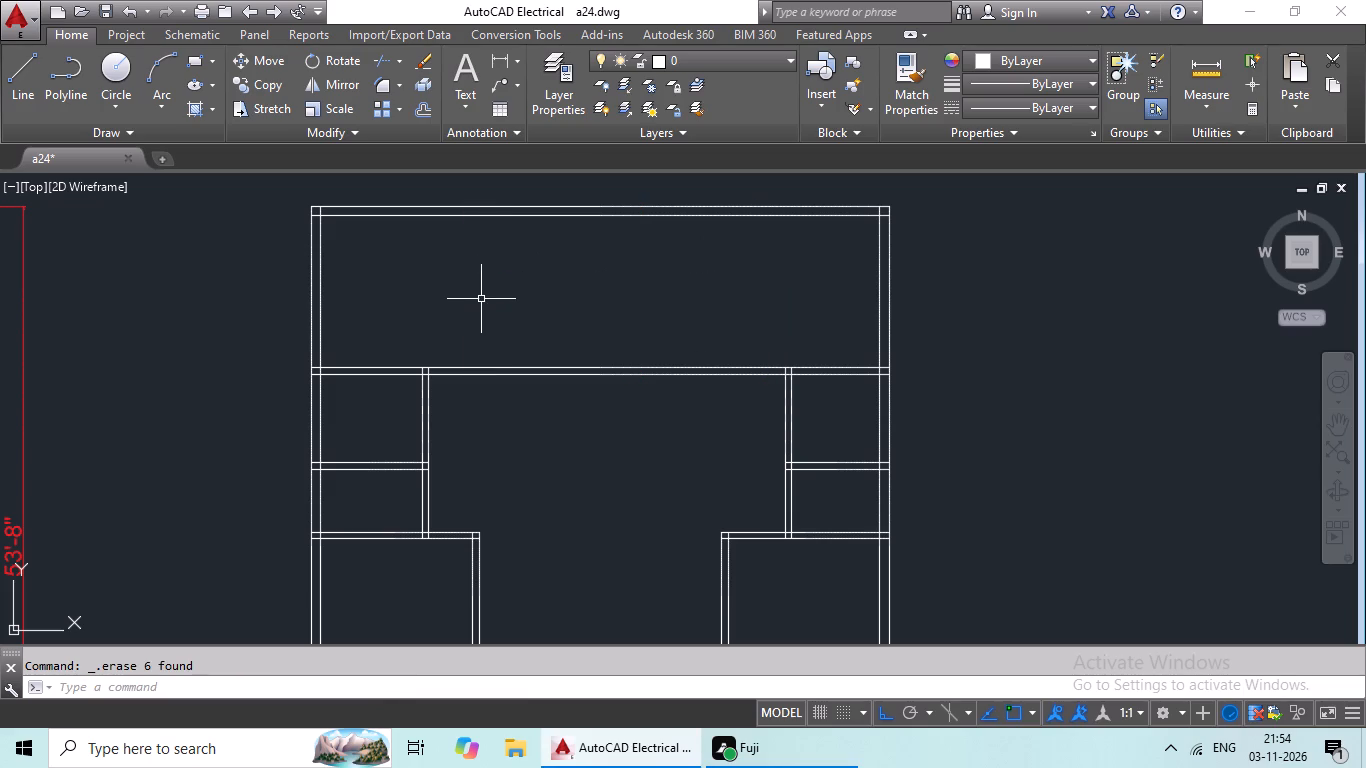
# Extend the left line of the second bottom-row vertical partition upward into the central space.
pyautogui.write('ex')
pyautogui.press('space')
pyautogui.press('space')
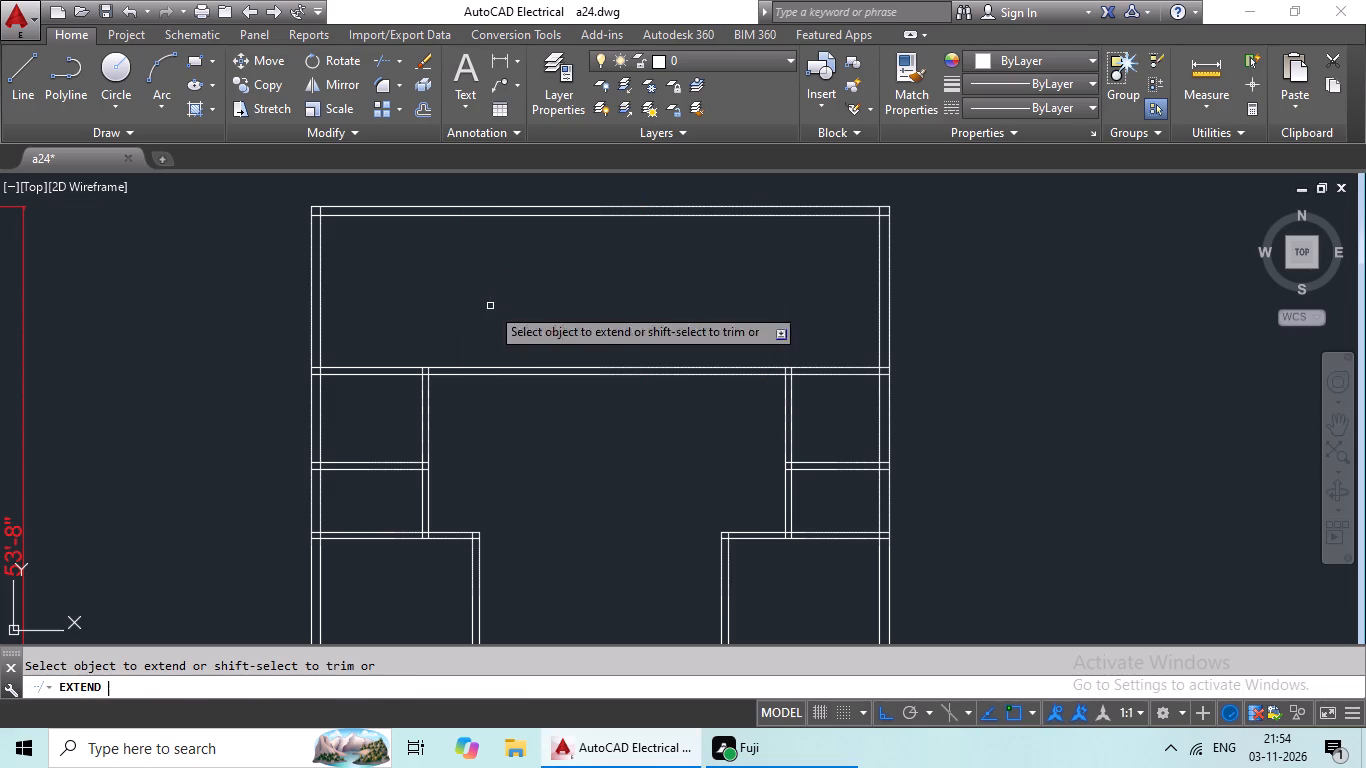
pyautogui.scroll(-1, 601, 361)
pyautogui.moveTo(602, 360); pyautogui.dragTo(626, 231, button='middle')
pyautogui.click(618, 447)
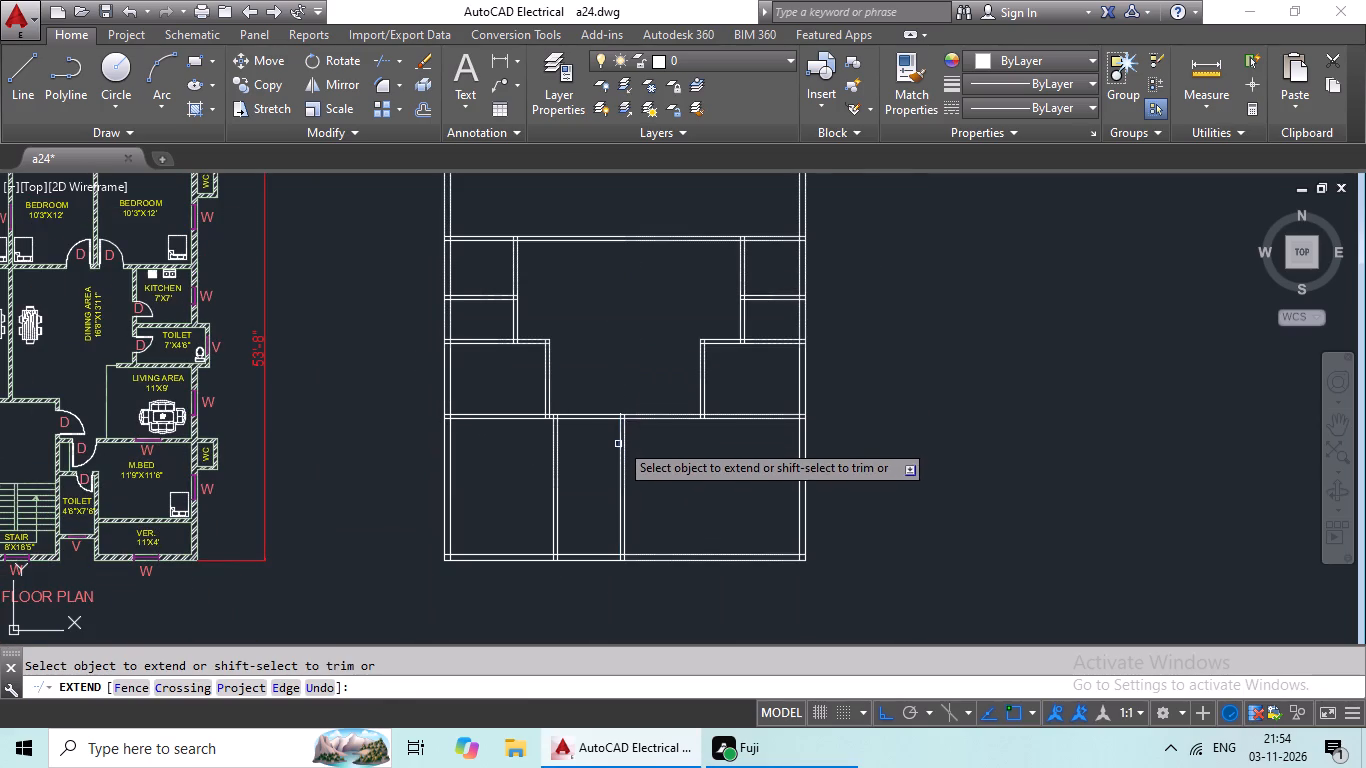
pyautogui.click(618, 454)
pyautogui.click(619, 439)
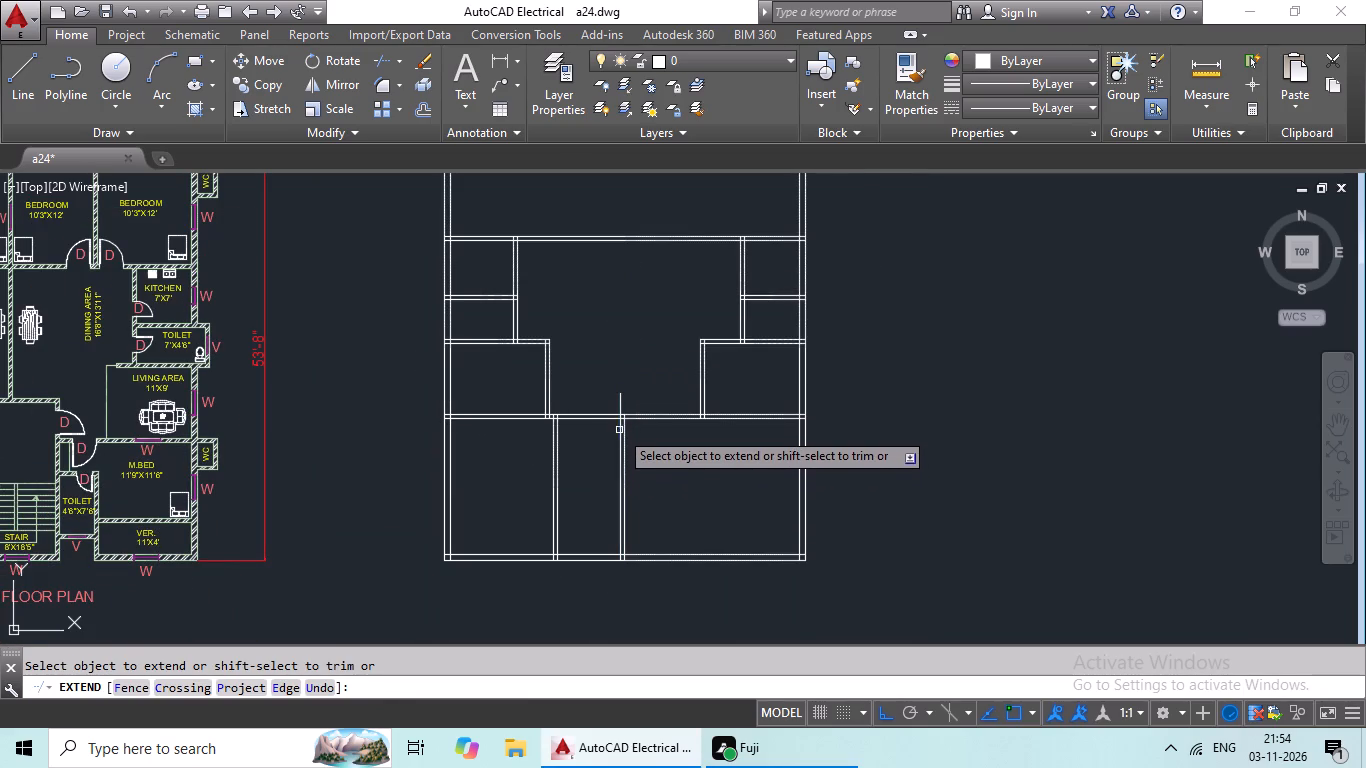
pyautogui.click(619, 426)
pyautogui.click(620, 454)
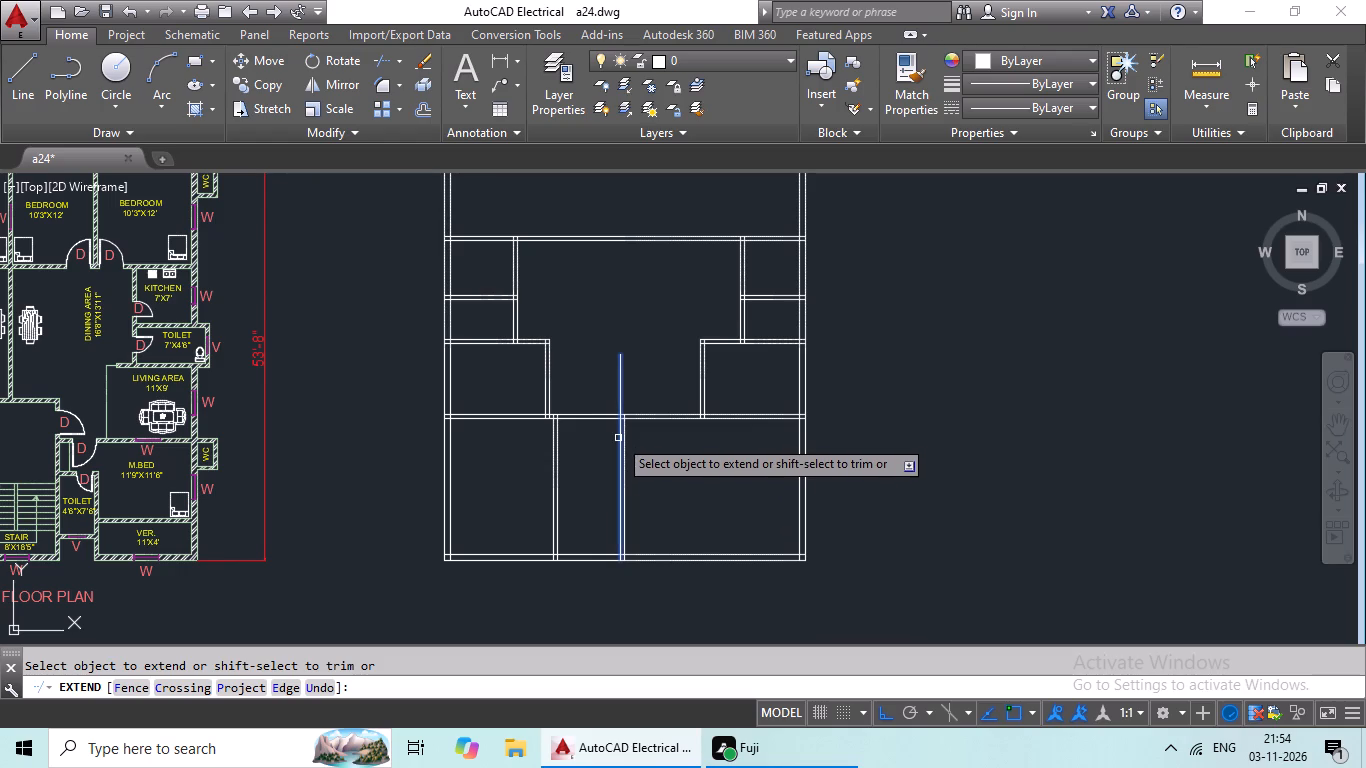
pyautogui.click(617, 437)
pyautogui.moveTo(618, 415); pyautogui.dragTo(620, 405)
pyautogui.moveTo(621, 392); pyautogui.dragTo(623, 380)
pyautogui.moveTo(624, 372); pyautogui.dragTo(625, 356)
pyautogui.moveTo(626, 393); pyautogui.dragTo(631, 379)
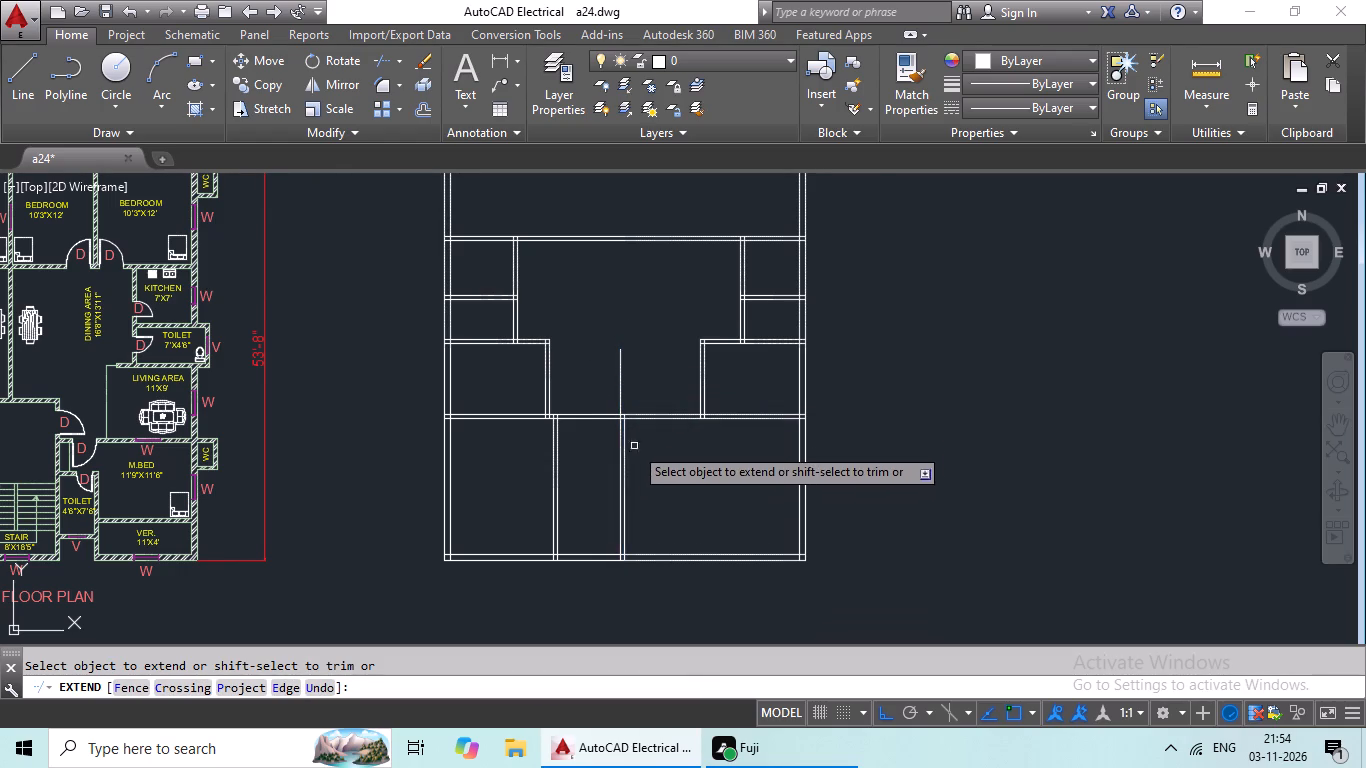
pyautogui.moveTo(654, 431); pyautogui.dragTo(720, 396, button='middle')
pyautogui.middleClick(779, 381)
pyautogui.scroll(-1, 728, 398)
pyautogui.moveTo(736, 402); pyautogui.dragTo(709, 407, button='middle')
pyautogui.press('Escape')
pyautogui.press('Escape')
# Erase both vertical partitions in the bottom row, including the extended line.
pyautogui.moveTo(723, 411); pyautogui.dragTo(549, 420)
pyautogui.press('Escape')
pyautogui.press('Escape')
pyautogui.moveTo(720, 420); pyautogui.dragTo(626, 424)
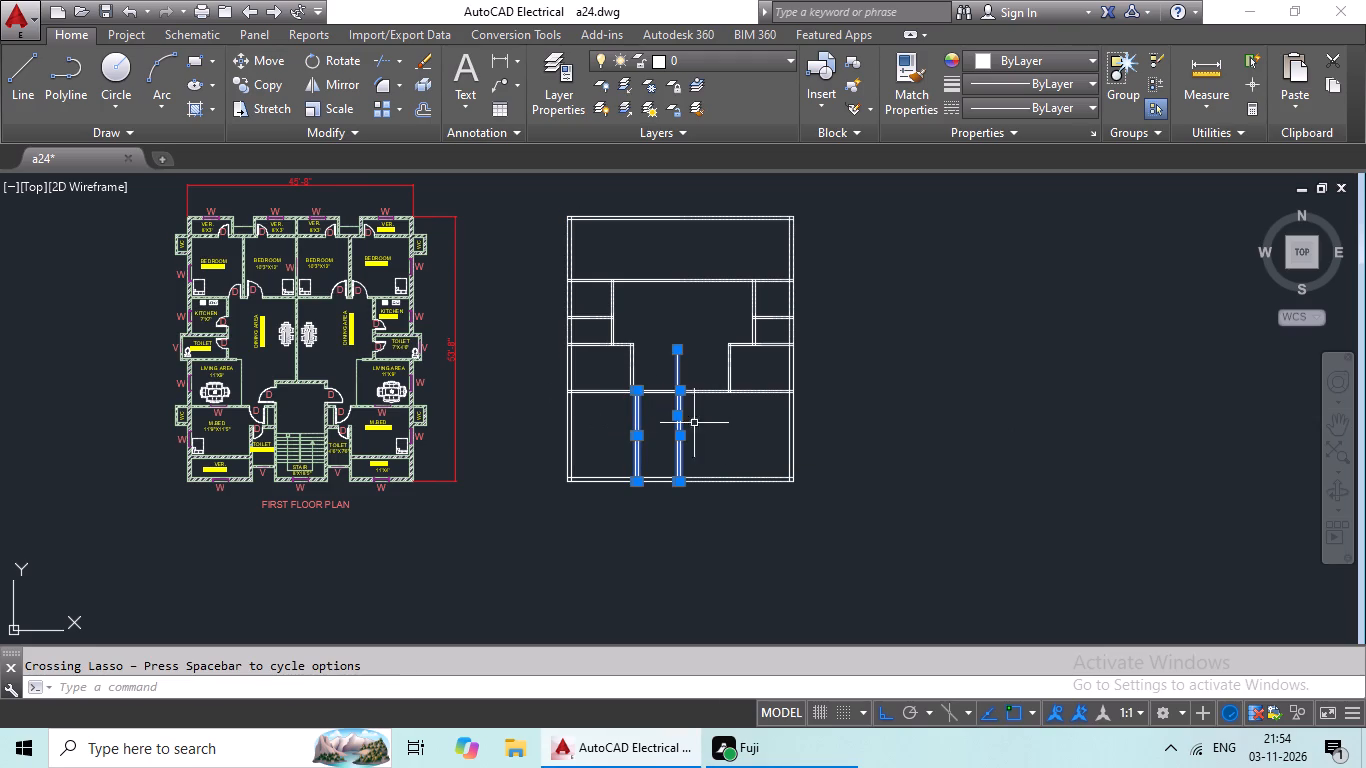
pyautogui.press('Delete')
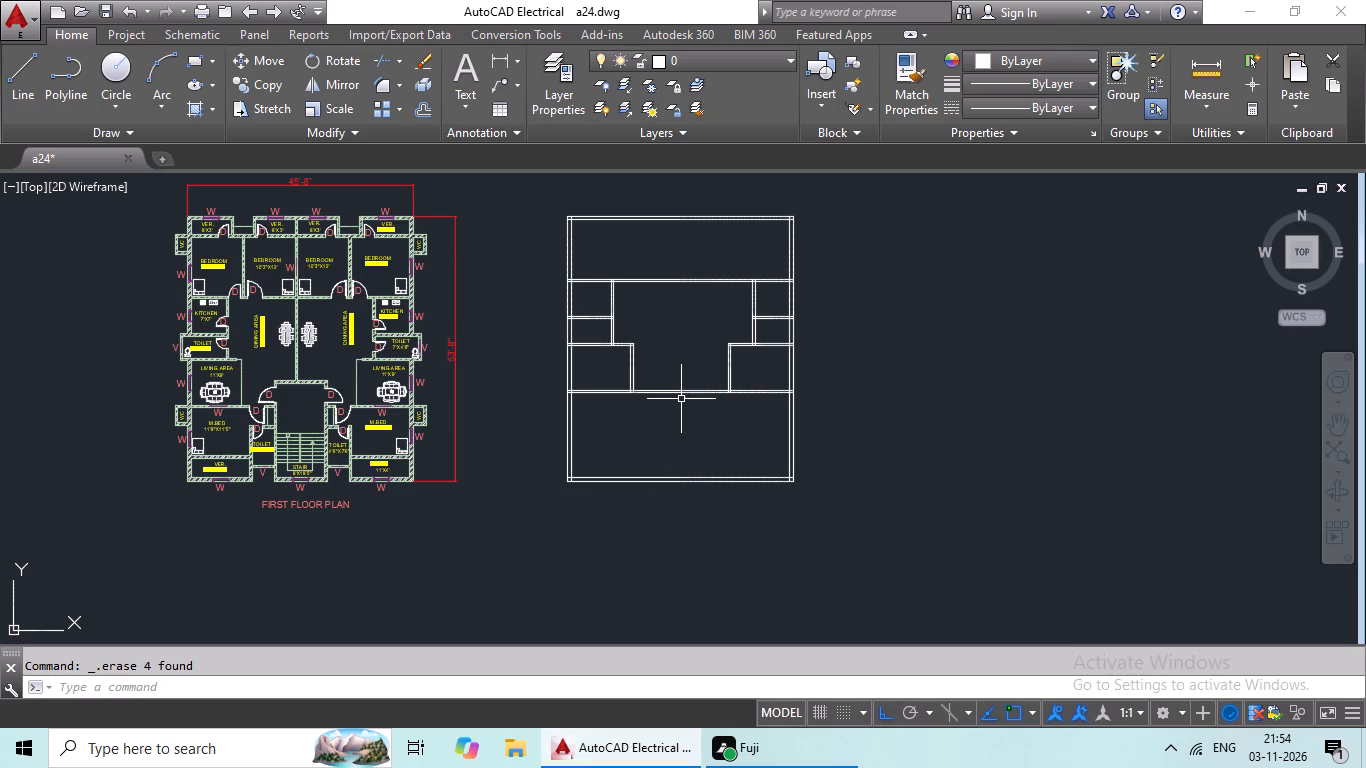
# Draw a vertical centre line from the midpoint of the first horizontal partition's lower line down to the bottom wall's inner line.
pyautogui.click(15, 60)
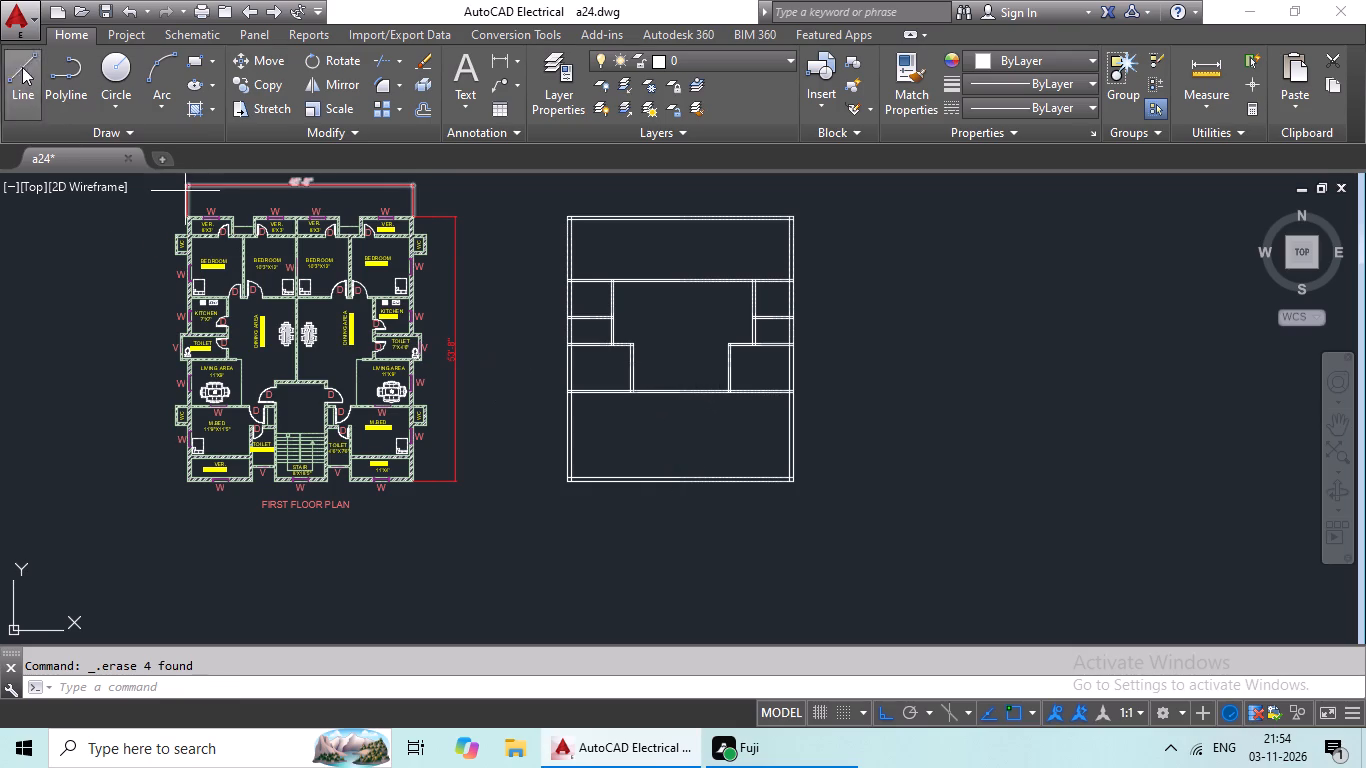
pyautogui.scroll(1, 674, 289)
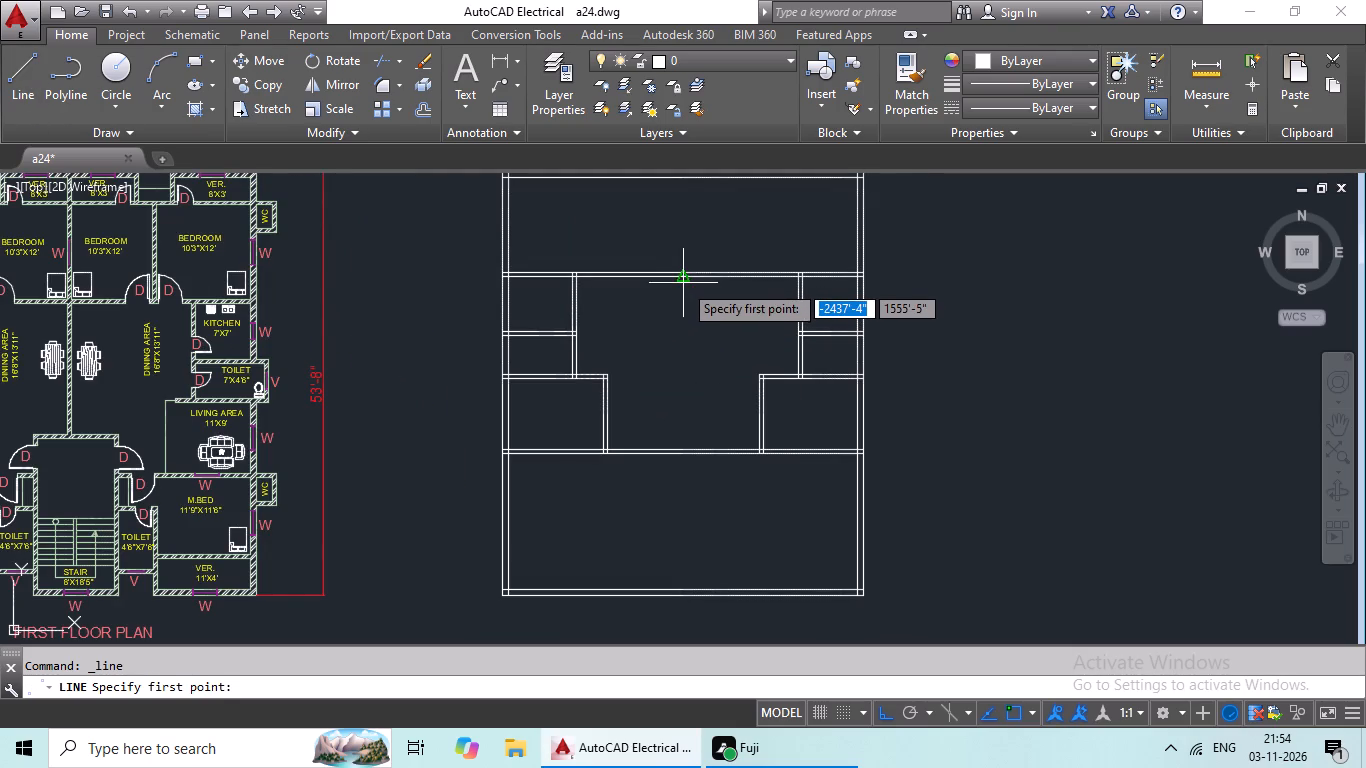
pyautogui.click(682, 277)
pyautogui.moveTo(684, 481); pyautogui.dragTo(673, 363, button='middle')
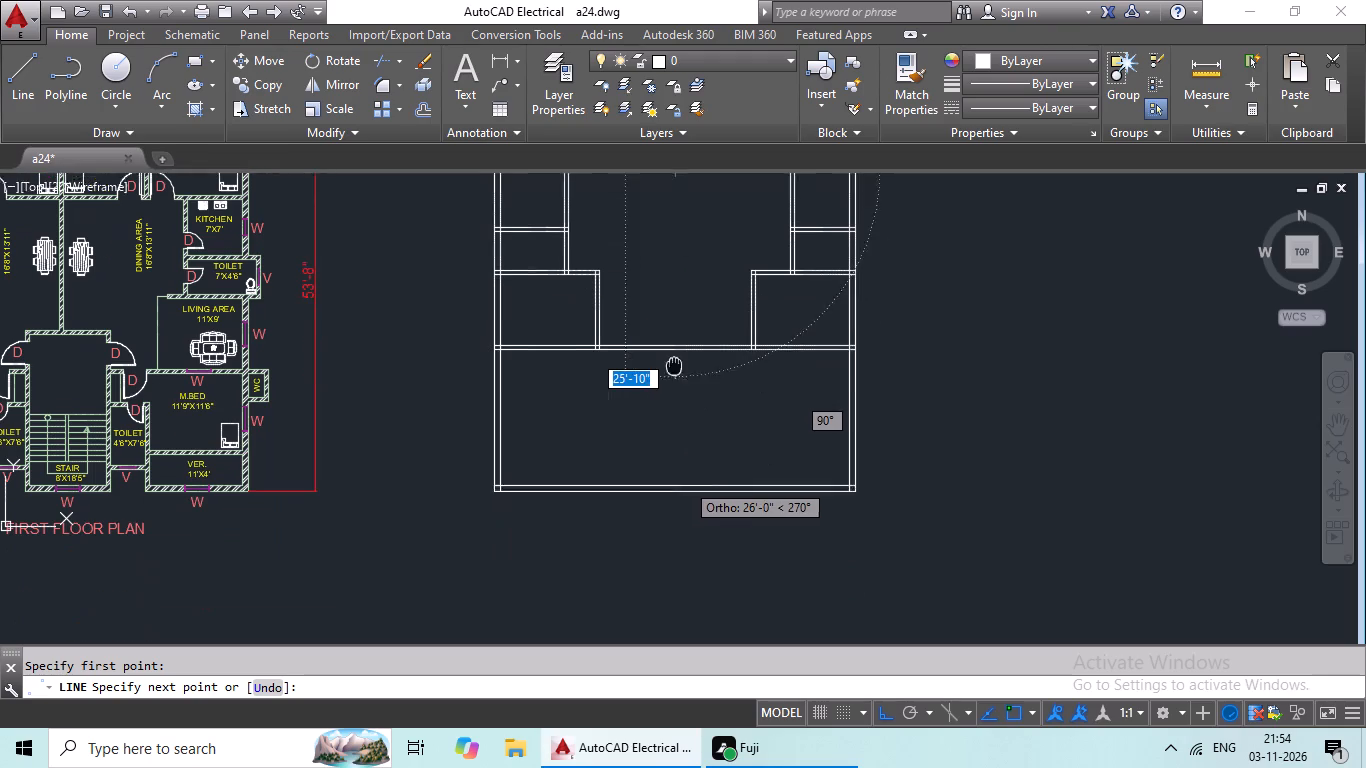
pyautogui.moveTo(673, 363); pyautogui.dragTo(672, 361, button='middle')
pyautogui.click(669, 468)
pyautogui.press('Escape')
pyautogui.press('Escape')
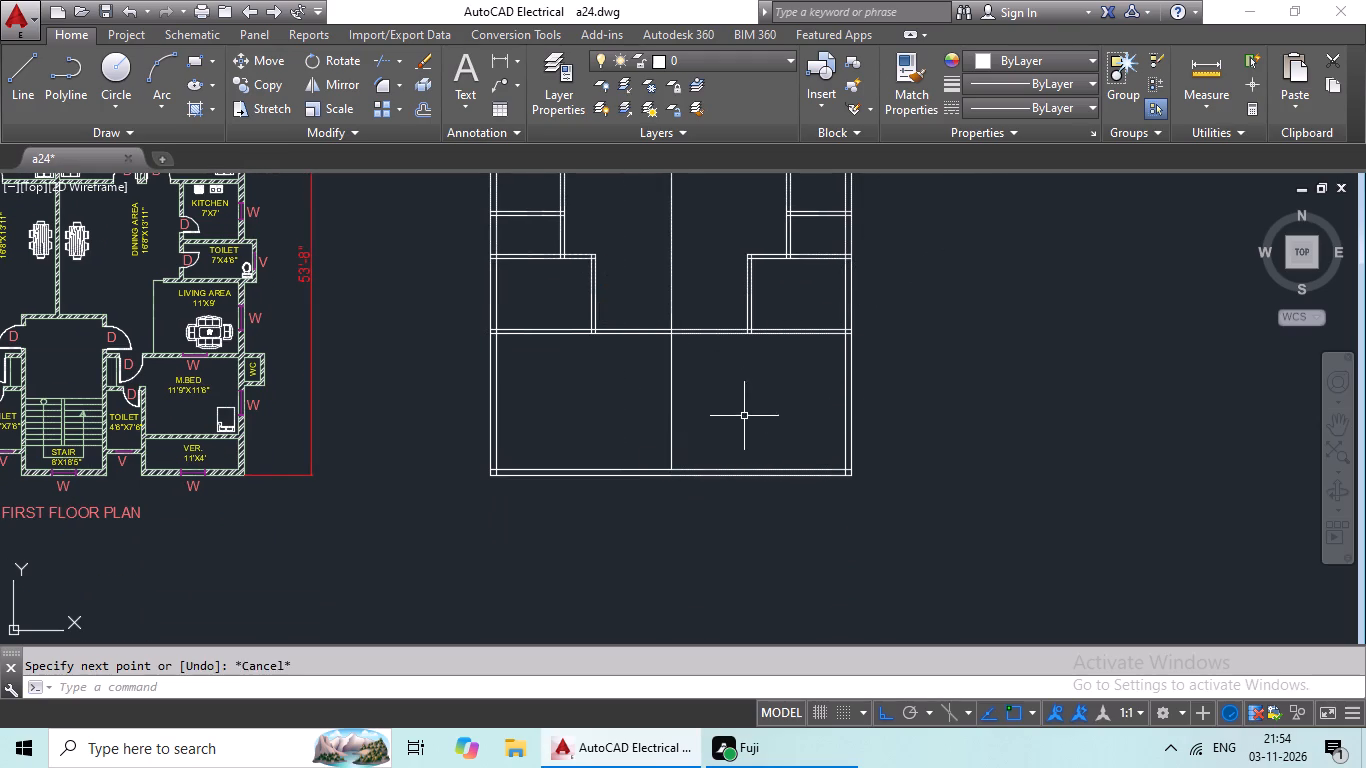
pyautogui.press('Escape')
# Examine the layout around the new centre line and compare its lower part with the first floor plan.
pyautogui.moveTo(736, 416); pyautogui.dragTo(719, 525, button='middle')
pyautogui.scroll(-1, 722, 511)
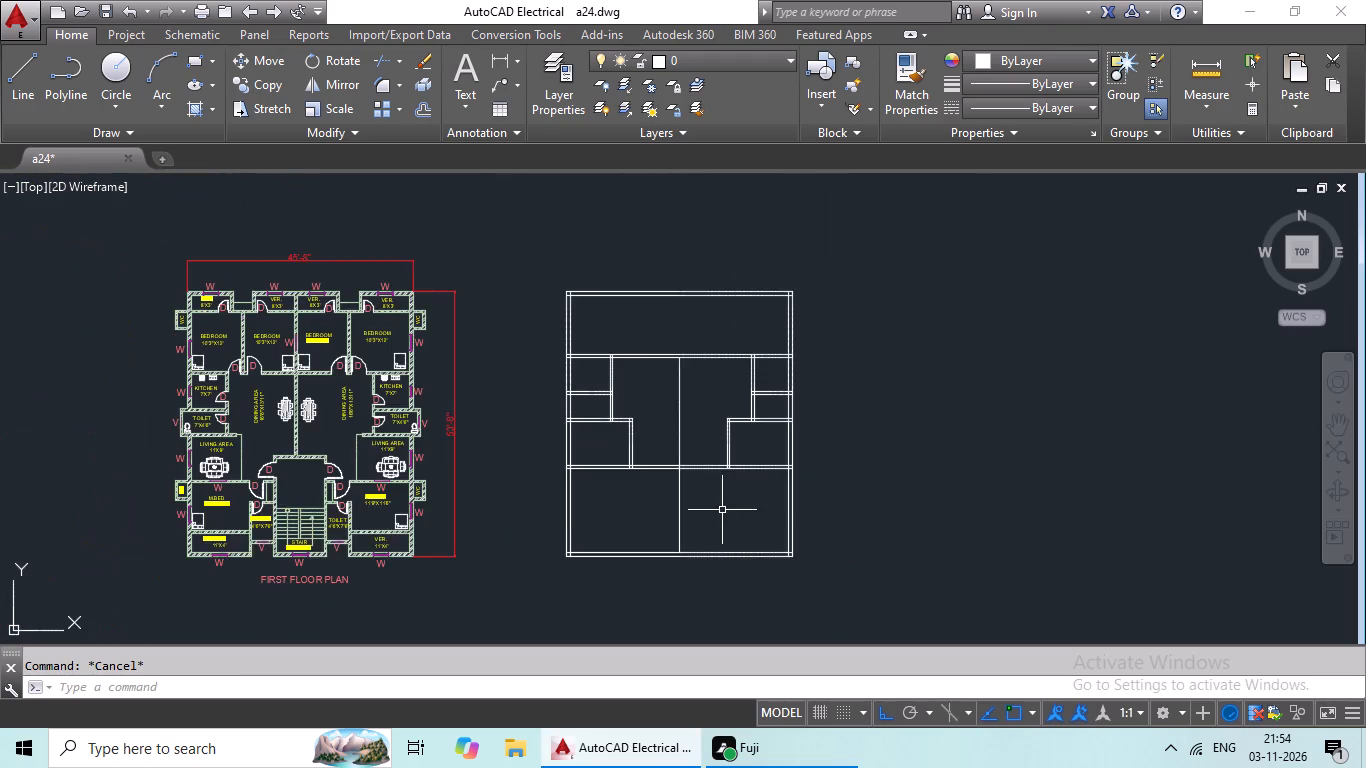
pyautogui.moveTo(722, 508); pyautogui.dragTo(687, 515, button='middle')
pyautogui.press('Escape')
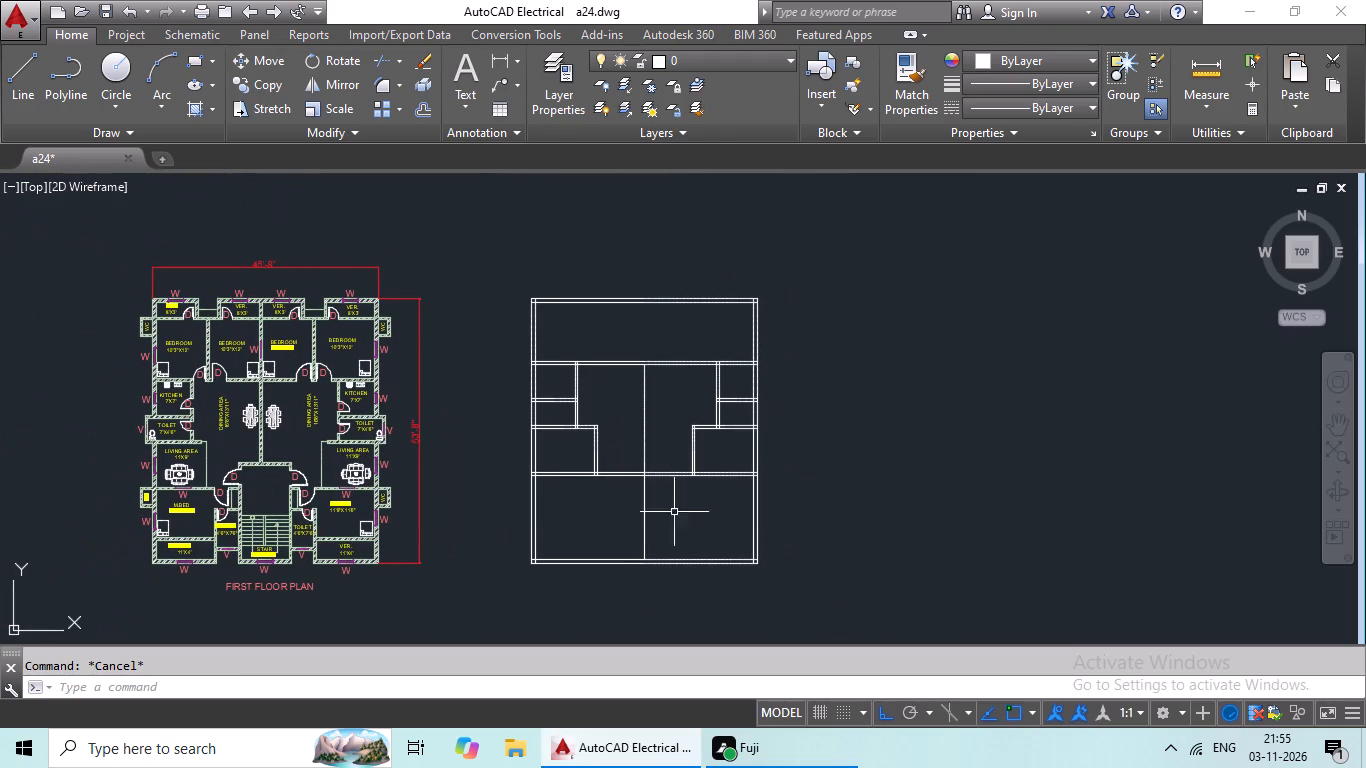
pyautogui.scroll(3, 675, 521)
pyautogui.moveTo(678, 521); pyautogui.dragTo(744, 460, button='middle')
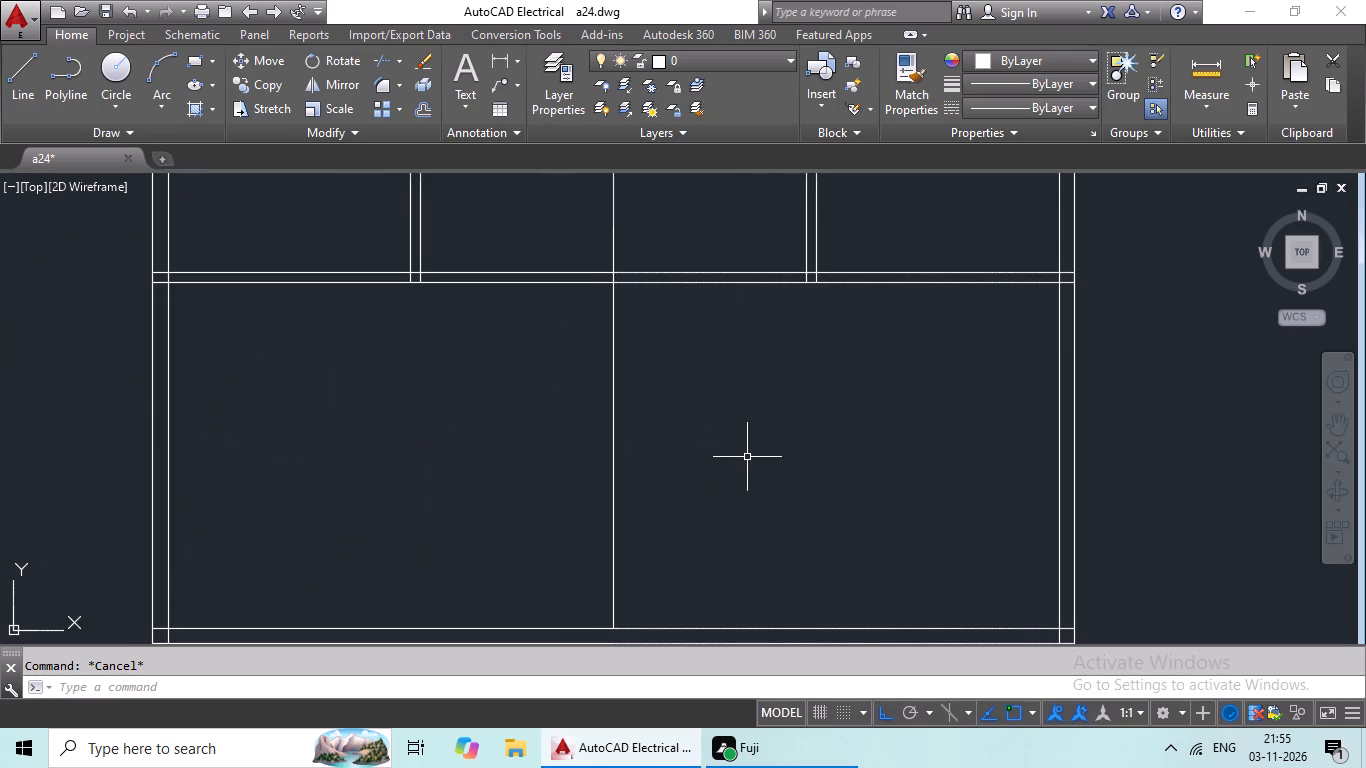
pyautogui.scroll(-2, 740, 443)
pyautogui.middleClick(740, 441)
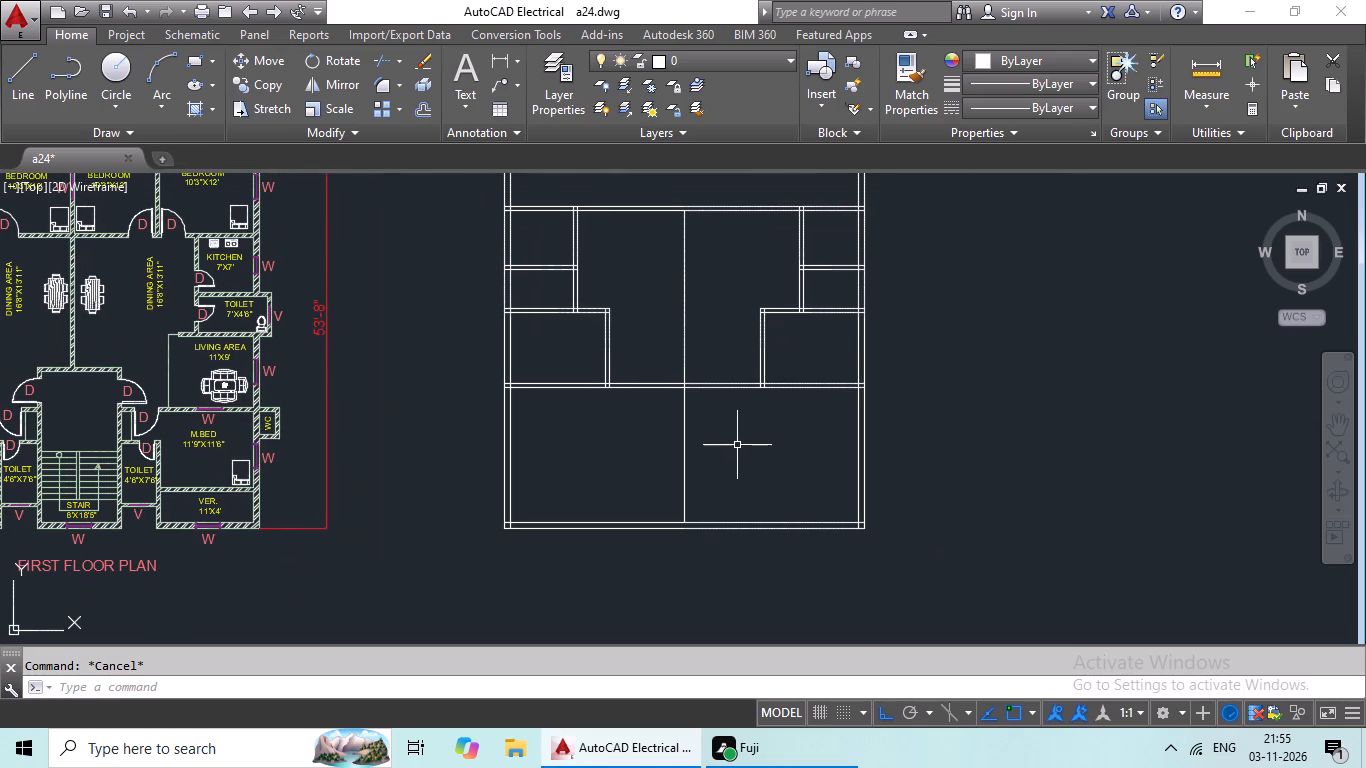
pyautogui.press('Escape')
pyautogui.press('Escape')
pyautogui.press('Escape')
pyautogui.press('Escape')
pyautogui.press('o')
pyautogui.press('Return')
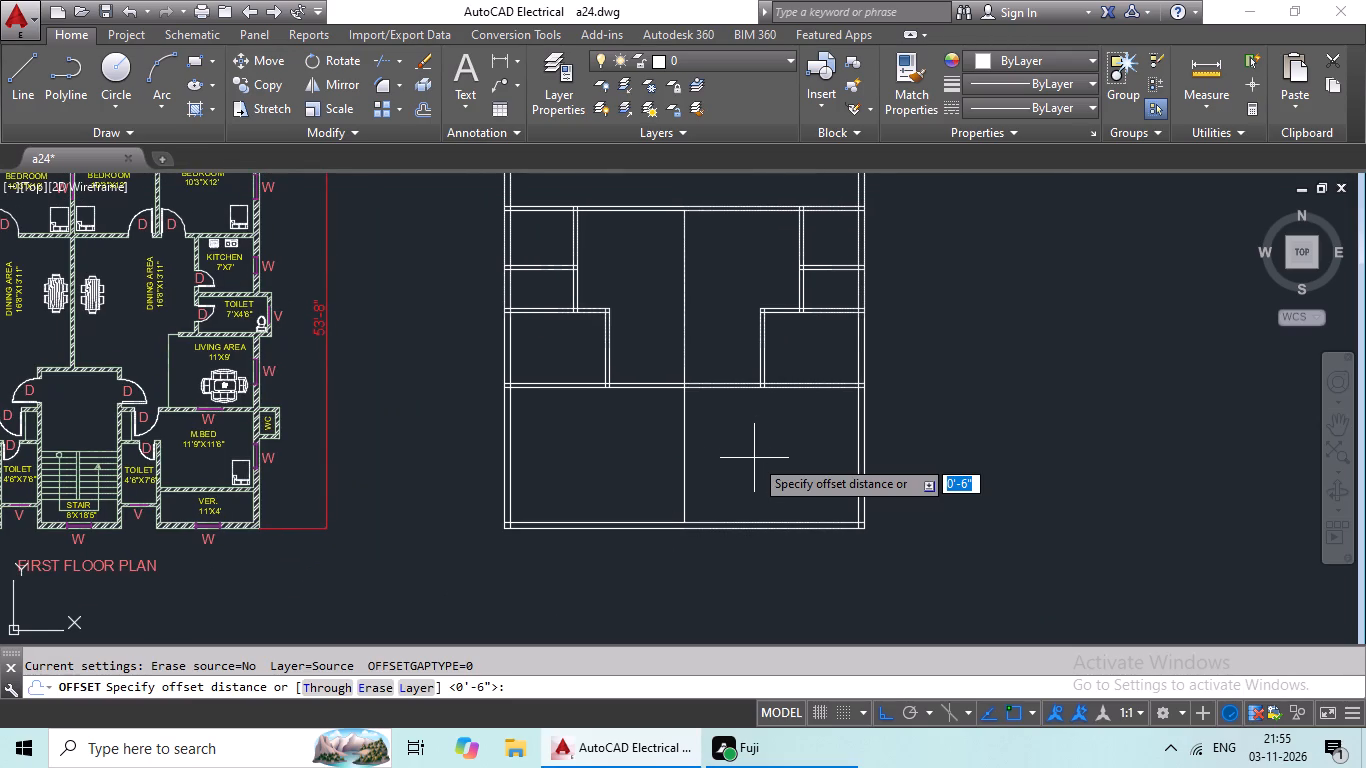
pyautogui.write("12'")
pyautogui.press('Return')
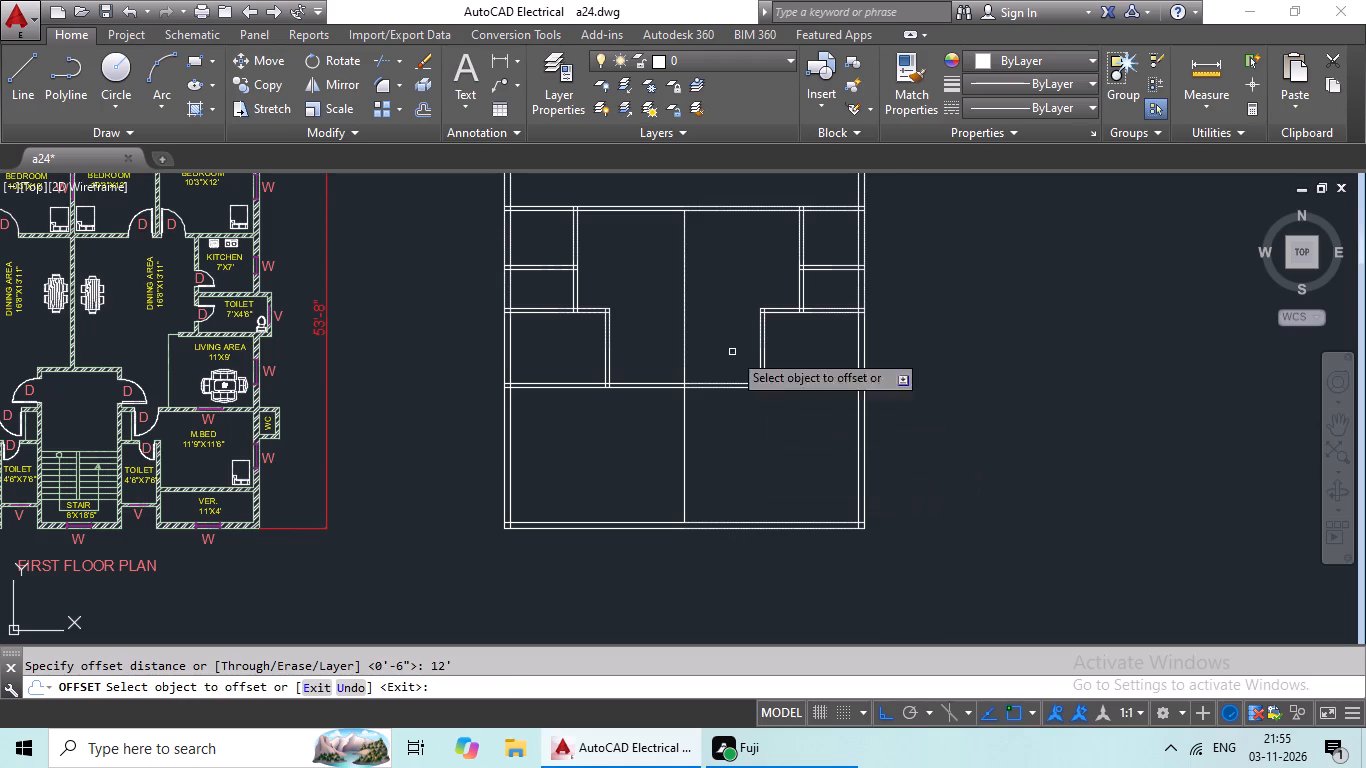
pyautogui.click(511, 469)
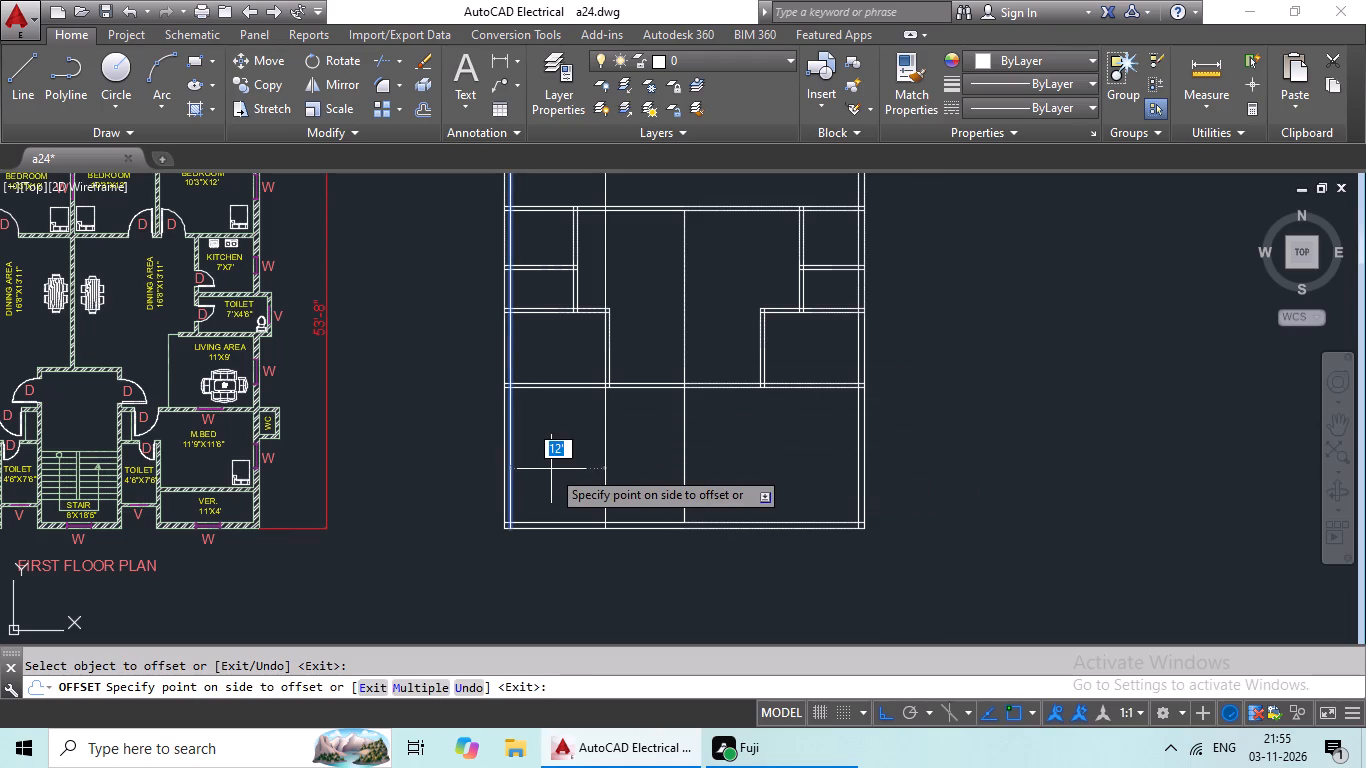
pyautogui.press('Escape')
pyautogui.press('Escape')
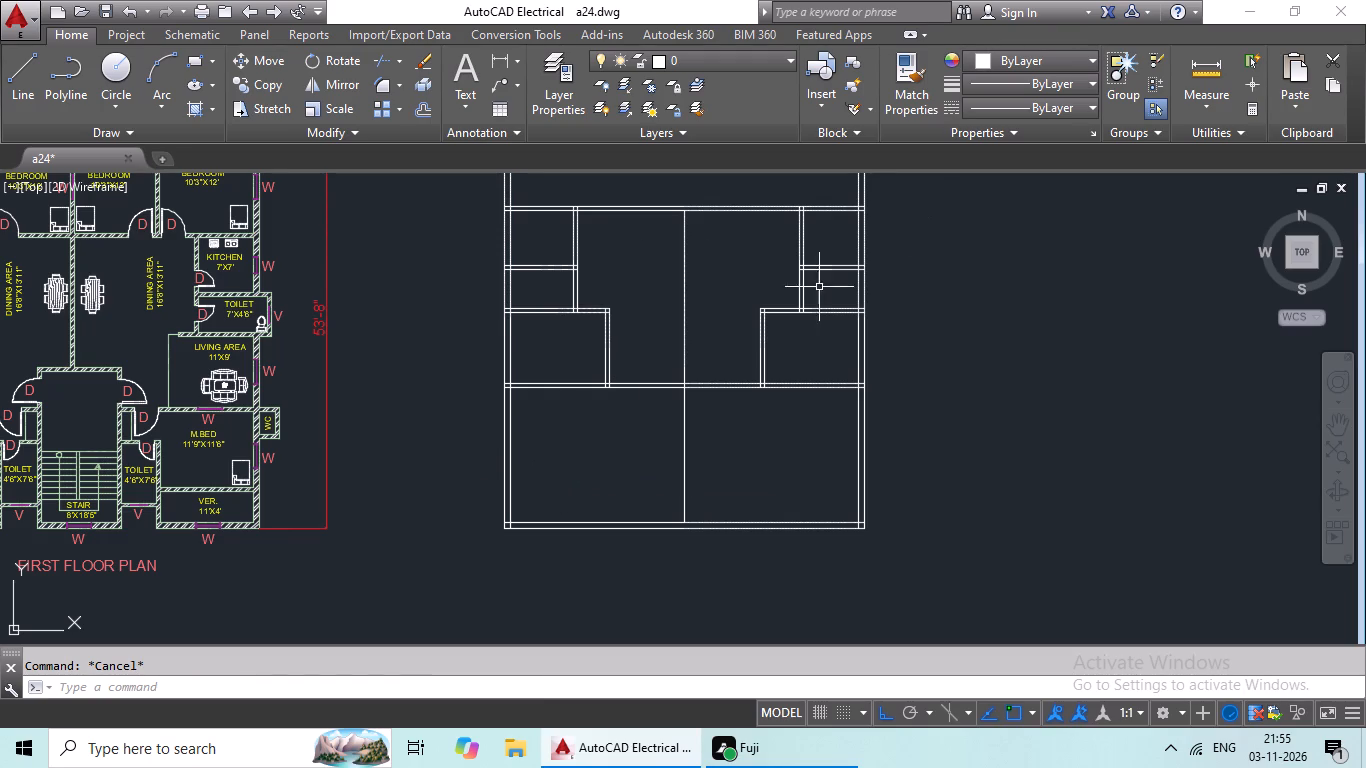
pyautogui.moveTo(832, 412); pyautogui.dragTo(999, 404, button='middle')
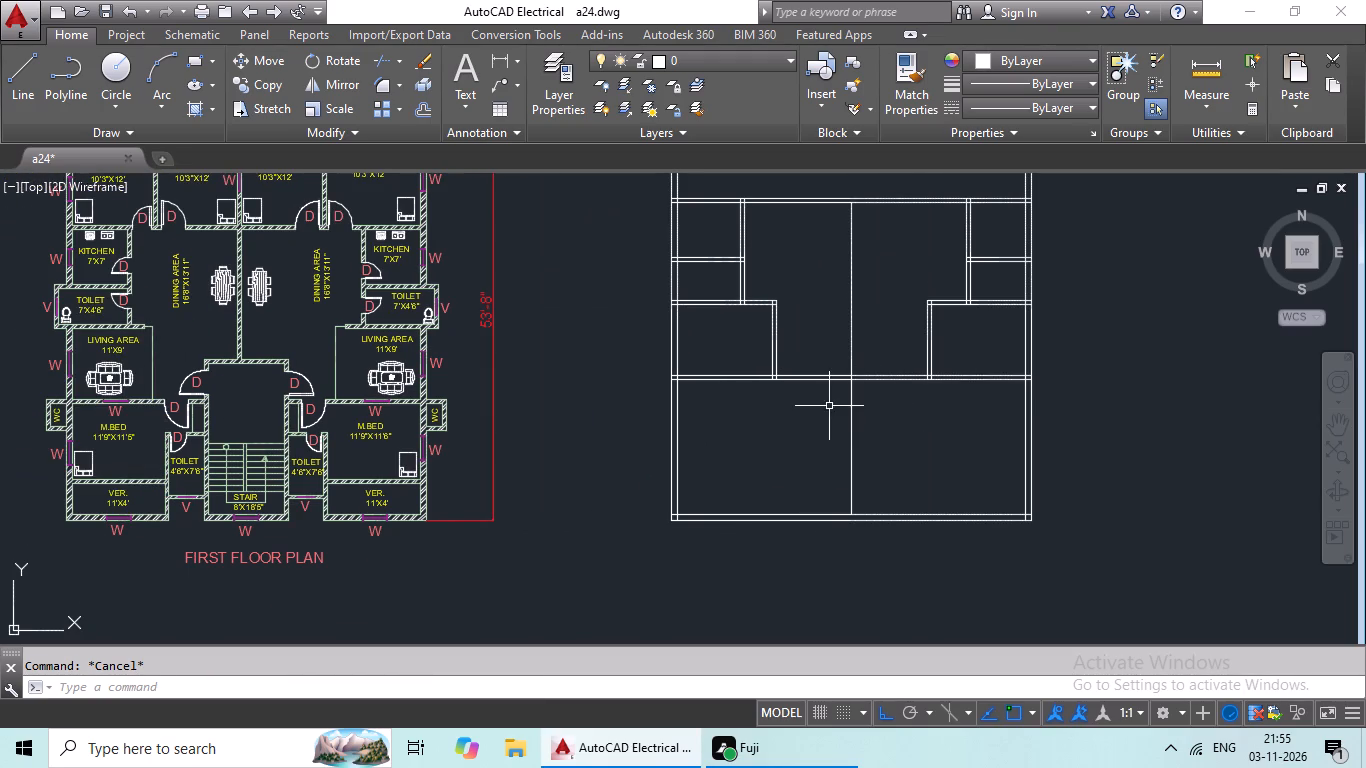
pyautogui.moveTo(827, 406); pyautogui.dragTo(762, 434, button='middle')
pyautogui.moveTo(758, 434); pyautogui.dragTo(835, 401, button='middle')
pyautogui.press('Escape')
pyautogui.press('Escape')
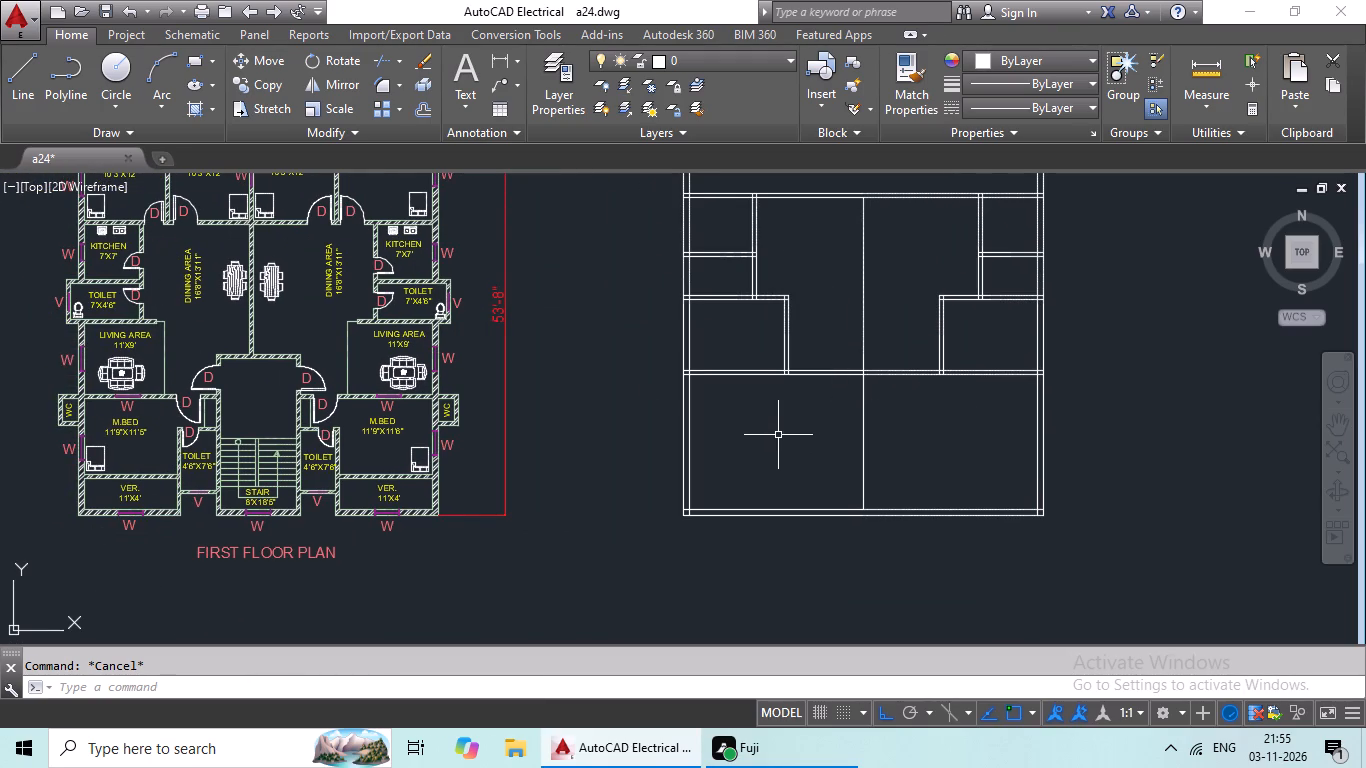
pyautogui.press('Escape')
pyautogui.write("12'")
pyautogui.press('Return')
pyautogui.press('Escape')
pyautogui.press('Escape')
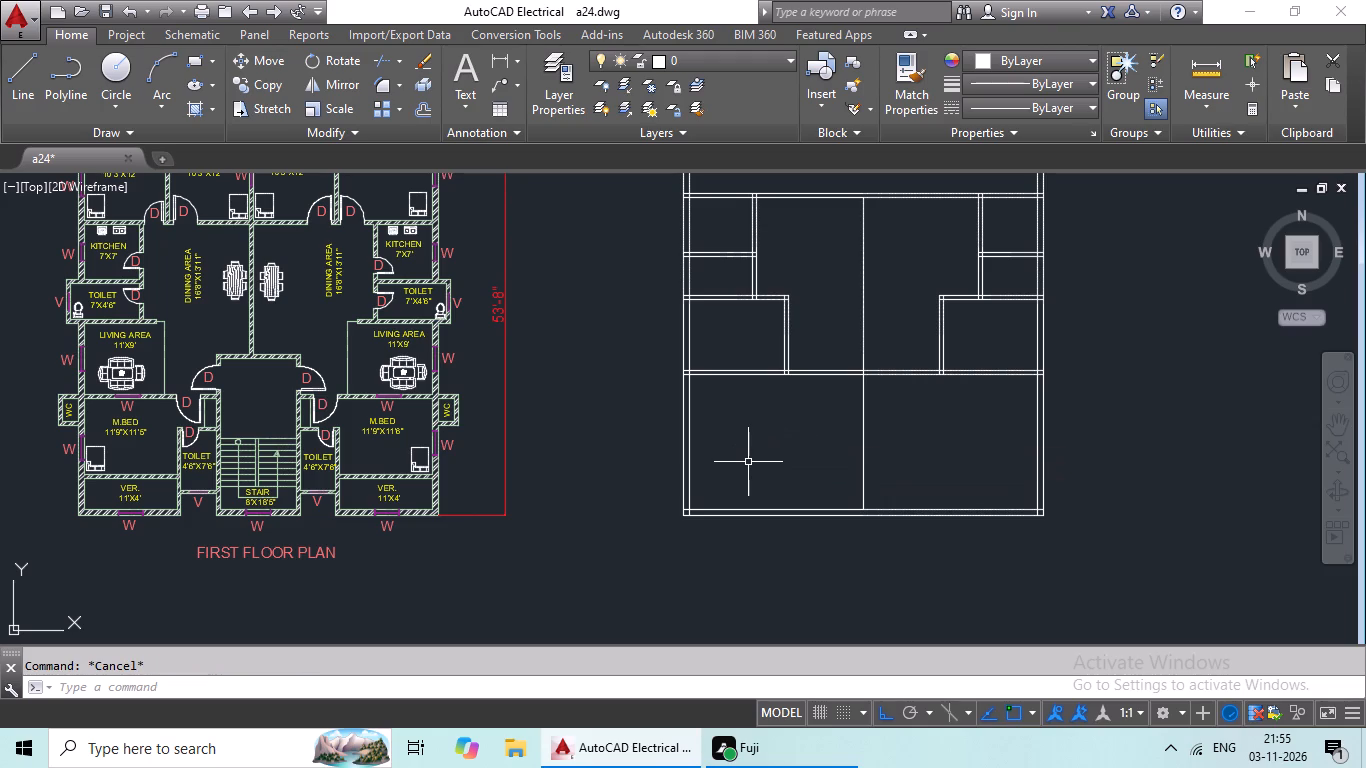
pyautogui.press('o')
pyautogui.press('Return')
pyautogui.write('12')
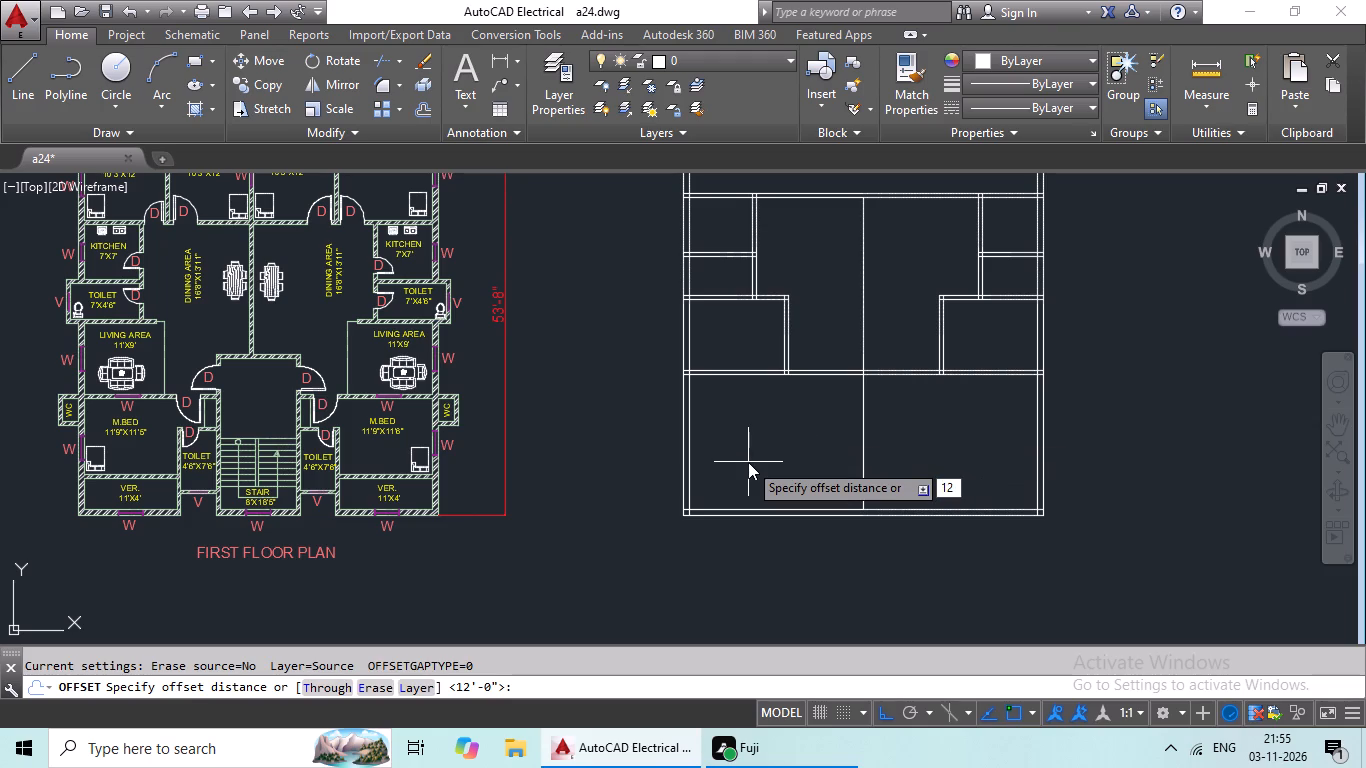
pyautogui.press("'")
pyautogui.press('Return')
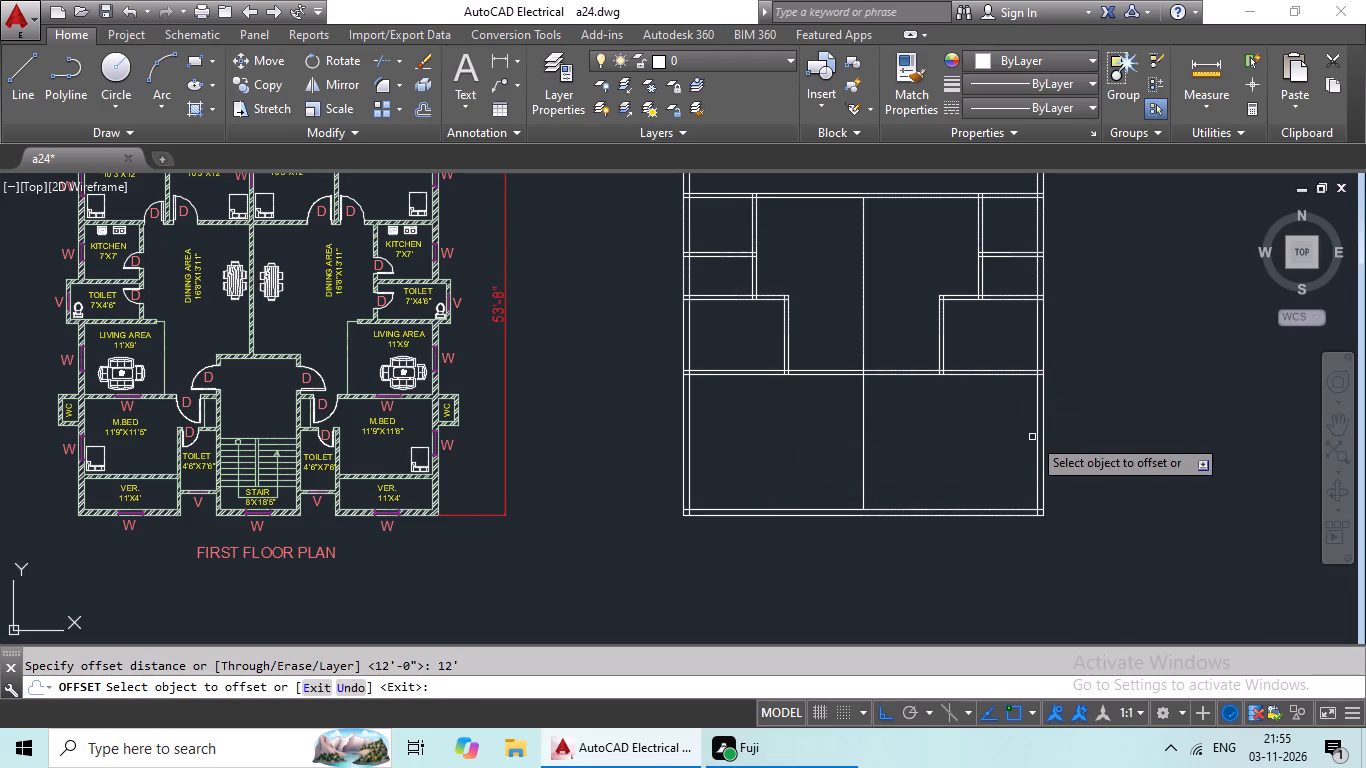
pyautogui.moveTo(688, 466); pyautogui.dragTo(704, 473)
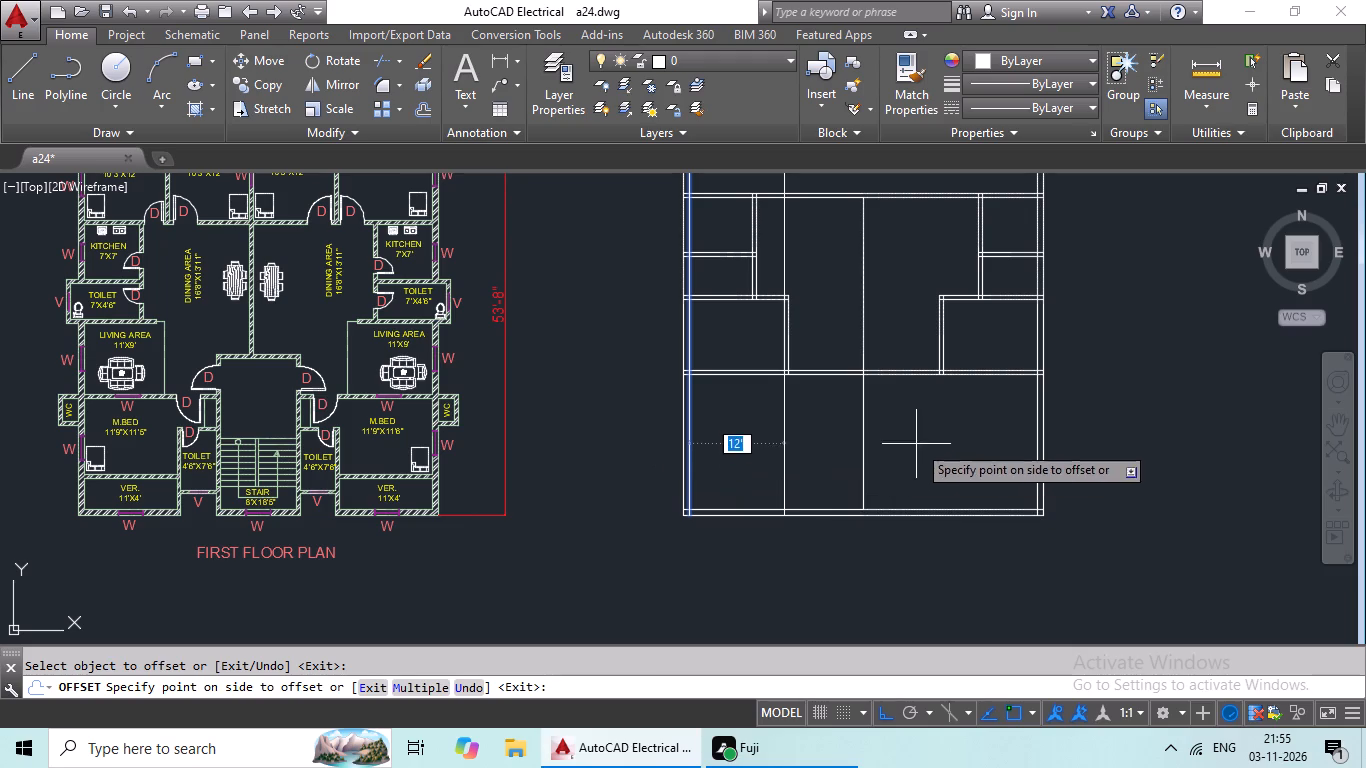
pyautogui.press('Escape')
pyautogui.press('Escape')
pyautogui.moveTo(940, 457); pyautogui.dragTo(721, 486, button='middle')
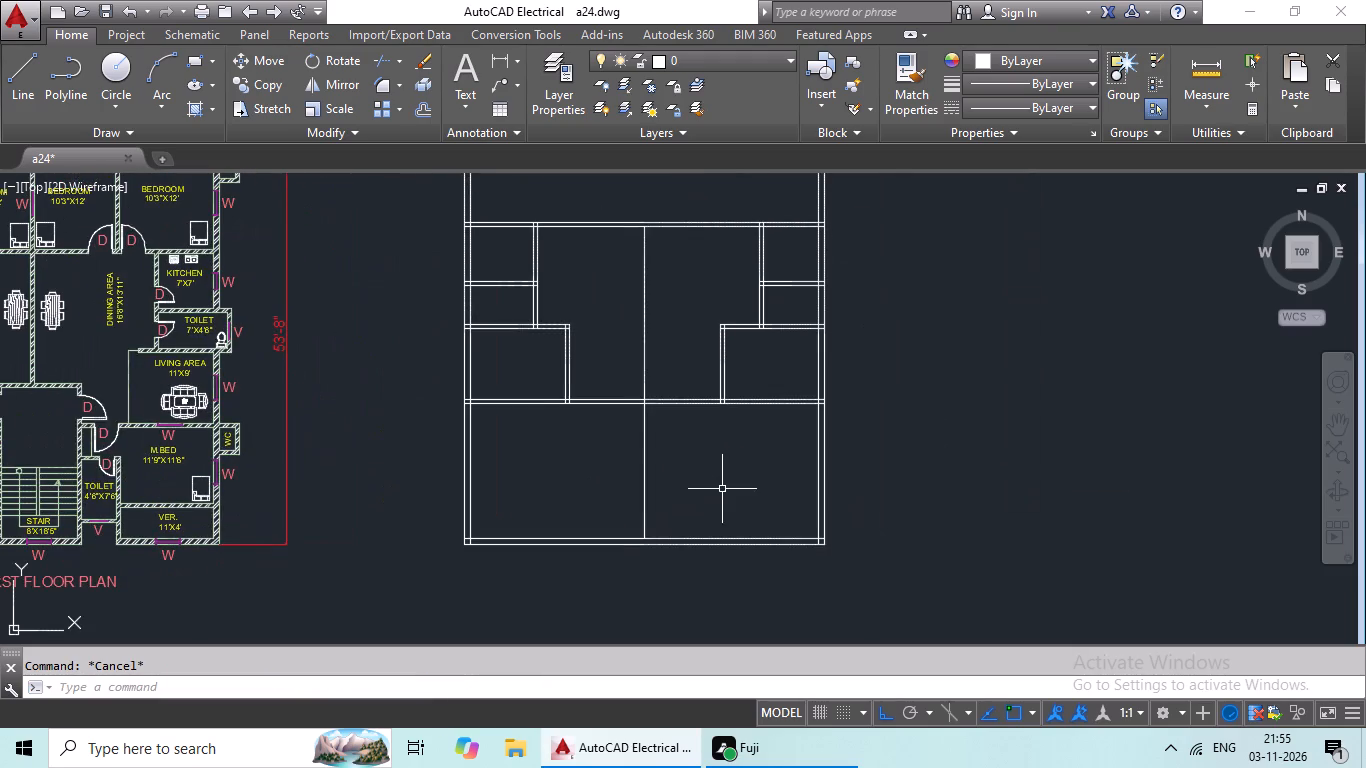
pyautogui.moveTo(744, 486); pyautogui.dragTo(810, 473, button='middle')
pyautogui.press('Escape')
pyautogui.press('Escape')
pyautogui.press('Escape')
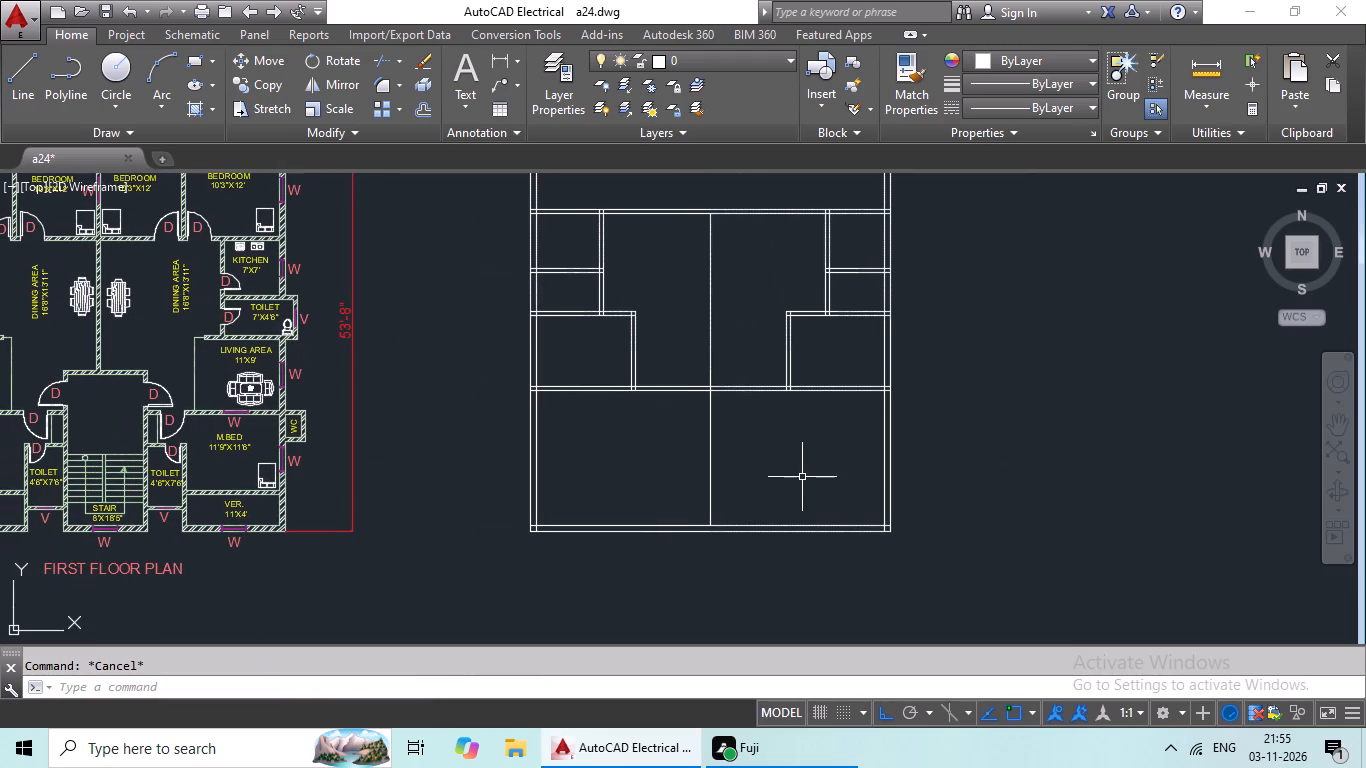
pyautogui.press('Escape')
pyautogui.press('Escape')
# Offset the left outer wall's inner line 13' inward to mark a vertical partition line.
pyautogui.press('o')
pyautogui.press('Return')
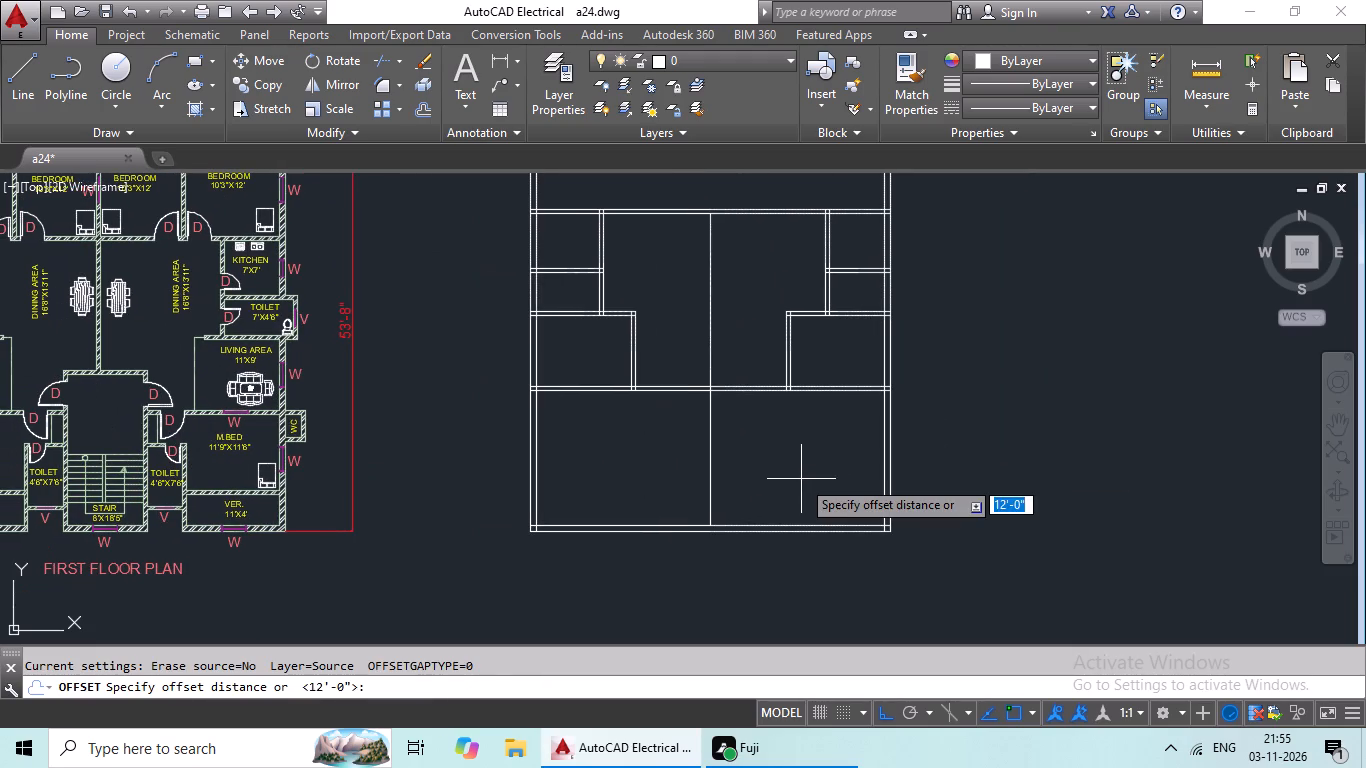
pyautogui.write("13'")
pyautogui.press('Return')
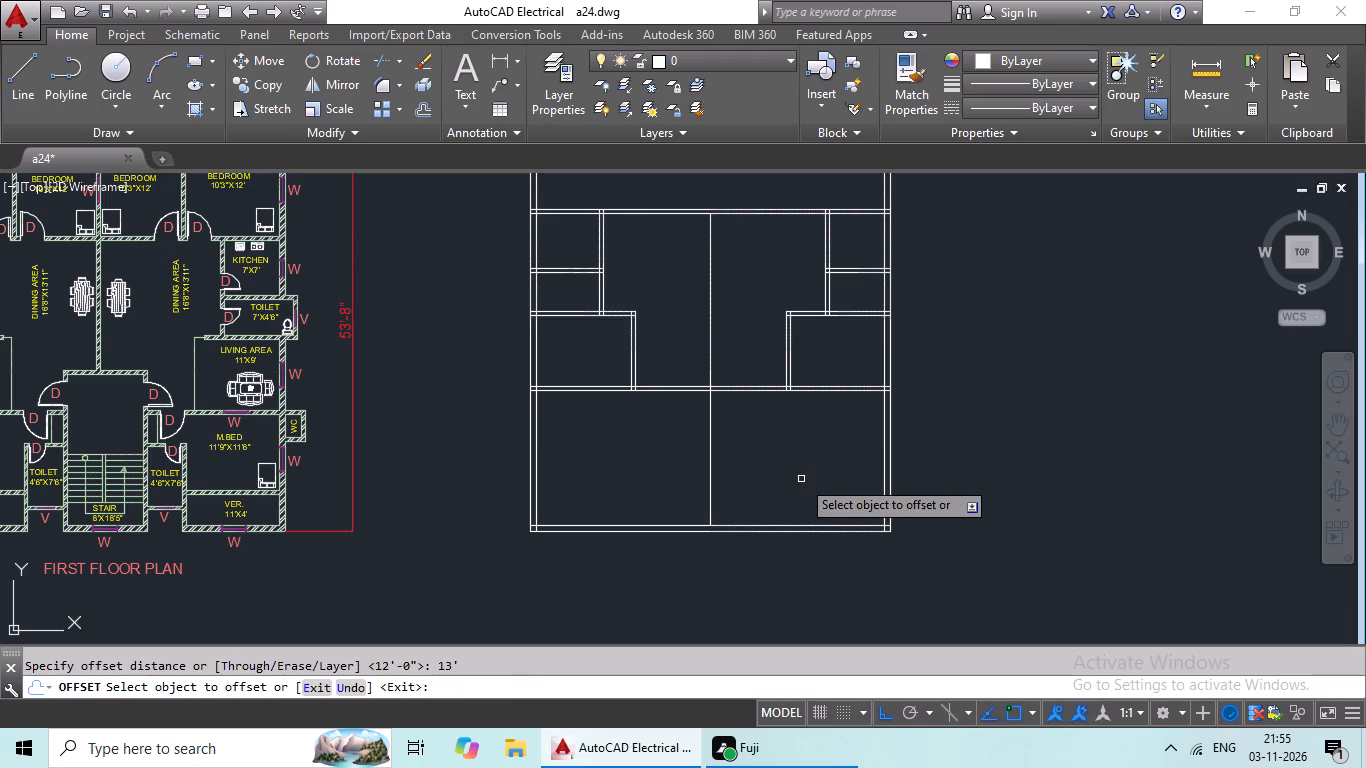
pyautogui.click(537, 478)
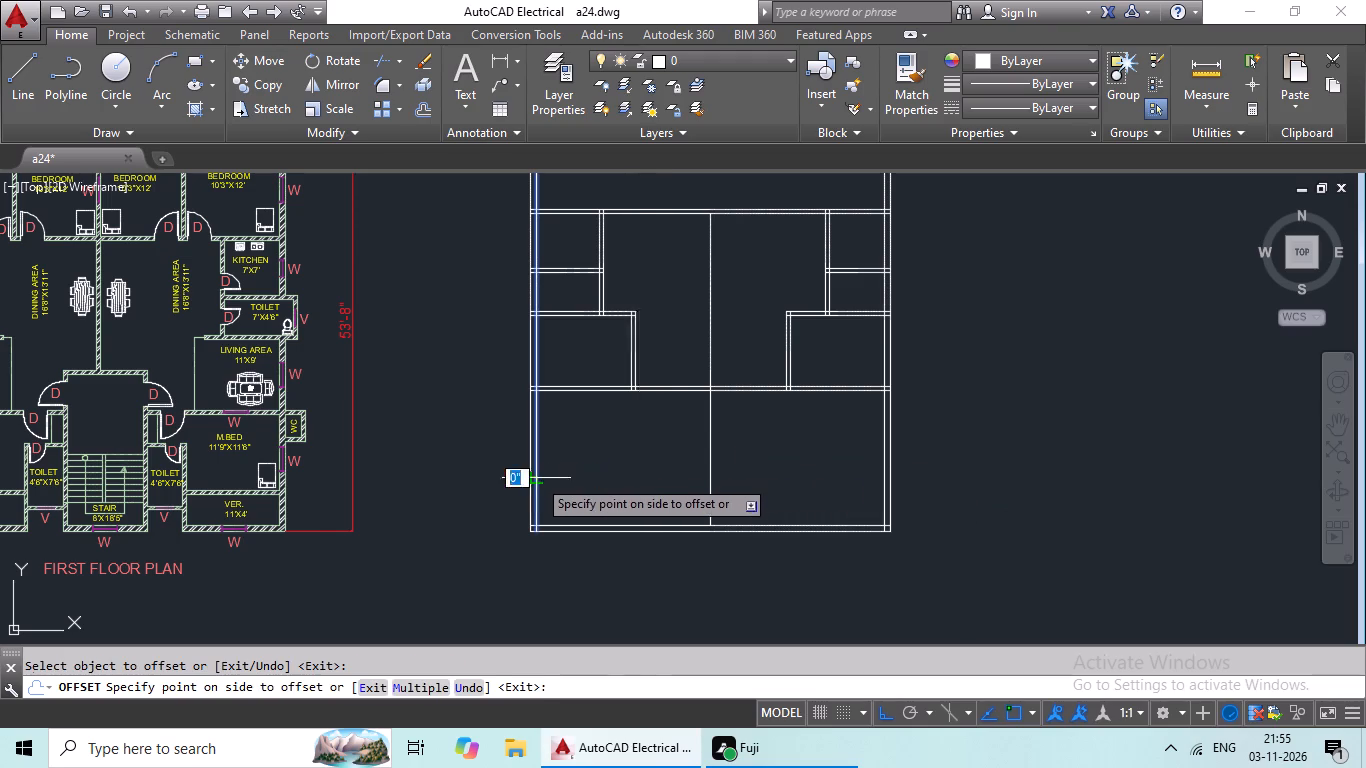
pyautogui.click(651, 470)
pyautogui.scroll(3, 621, 438)
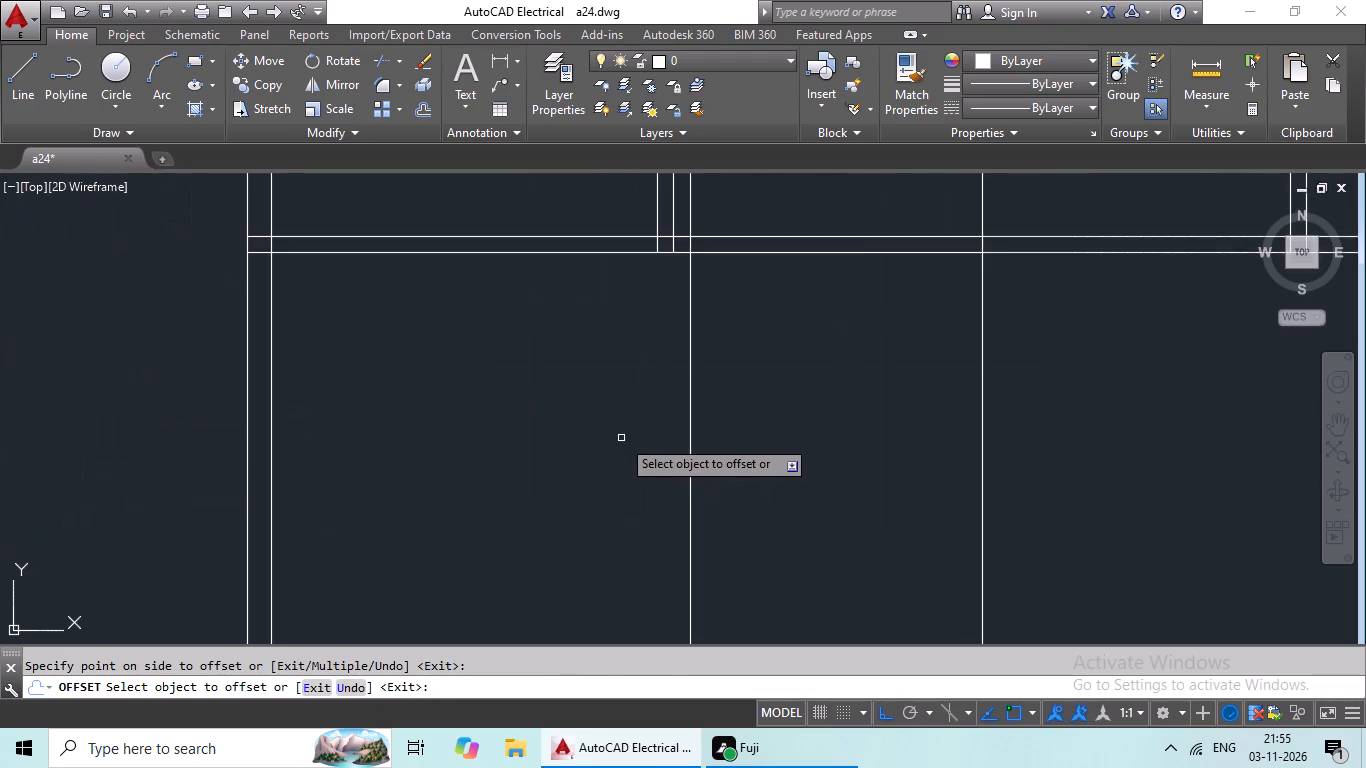
pyautogui.scroll(-2, 682, 439)
pyautogui.moveTo(747, 439); pyautogui.dragTo(716, 441, button='middle')
pyautogui.scroll(-1, 682, 415)
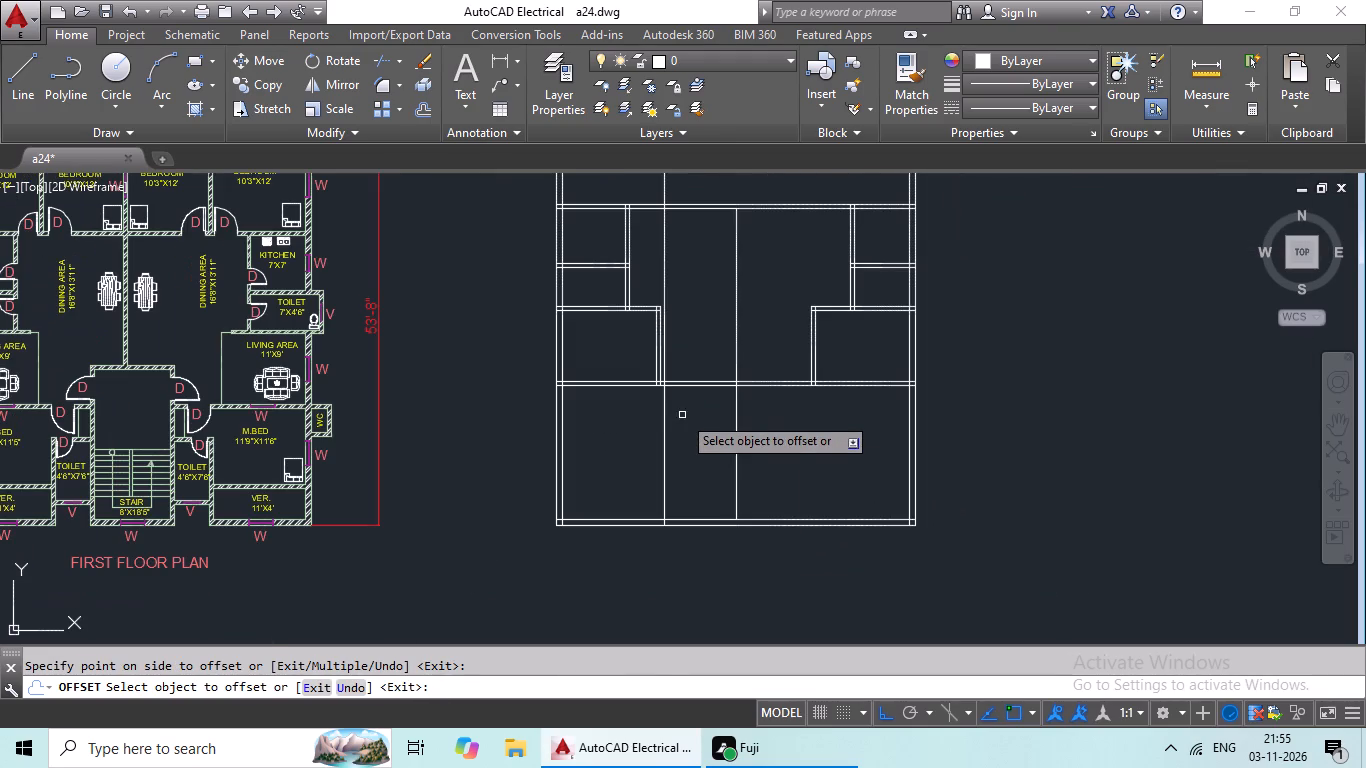
pyautogui.moveTo(748, 414); pyautogui.dragTo(737, 420, button='middle')
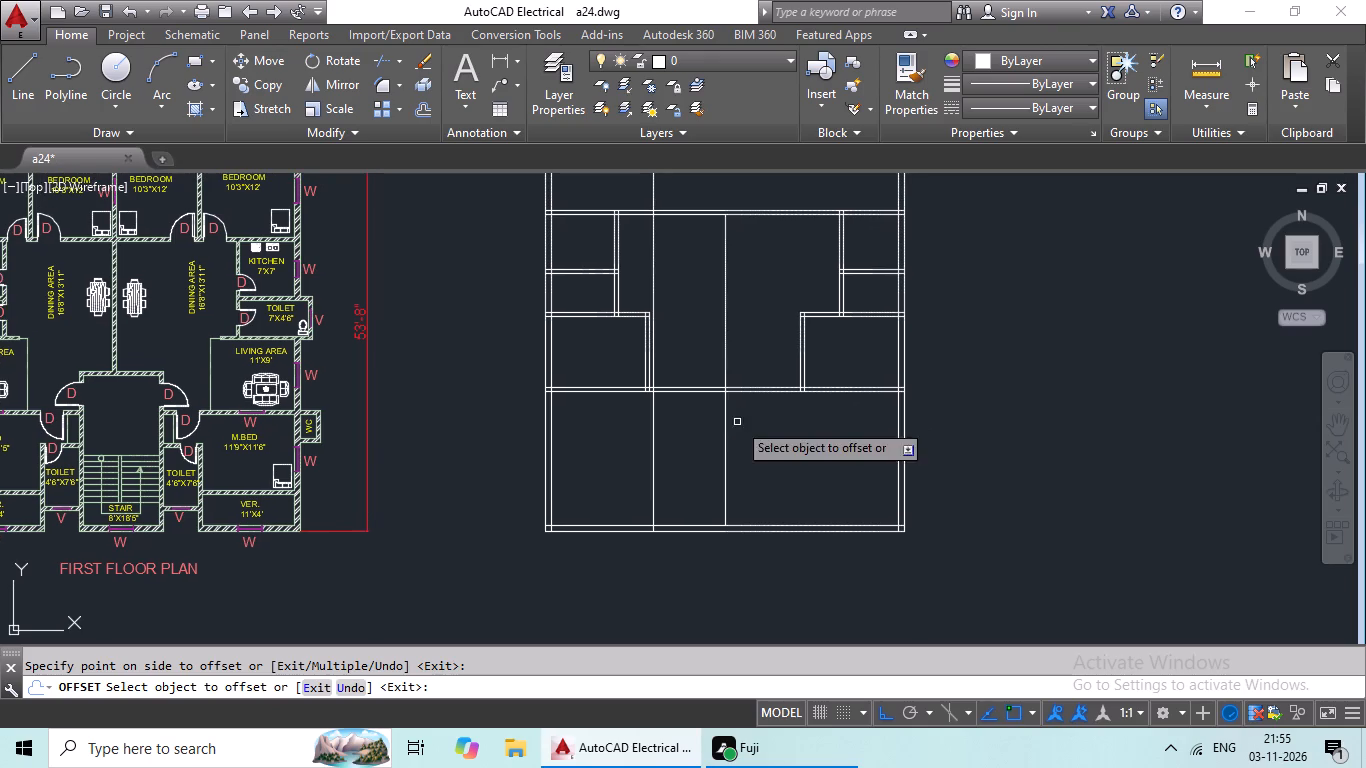
pyautogui.press('Escape')
pyautogui.moveTo(763, 439); pyautogui.dragTo(701, 452, button='middle')
pyautogui.moveTo(768, 469); pyautogui.dragTo(740, 474, button='middle')
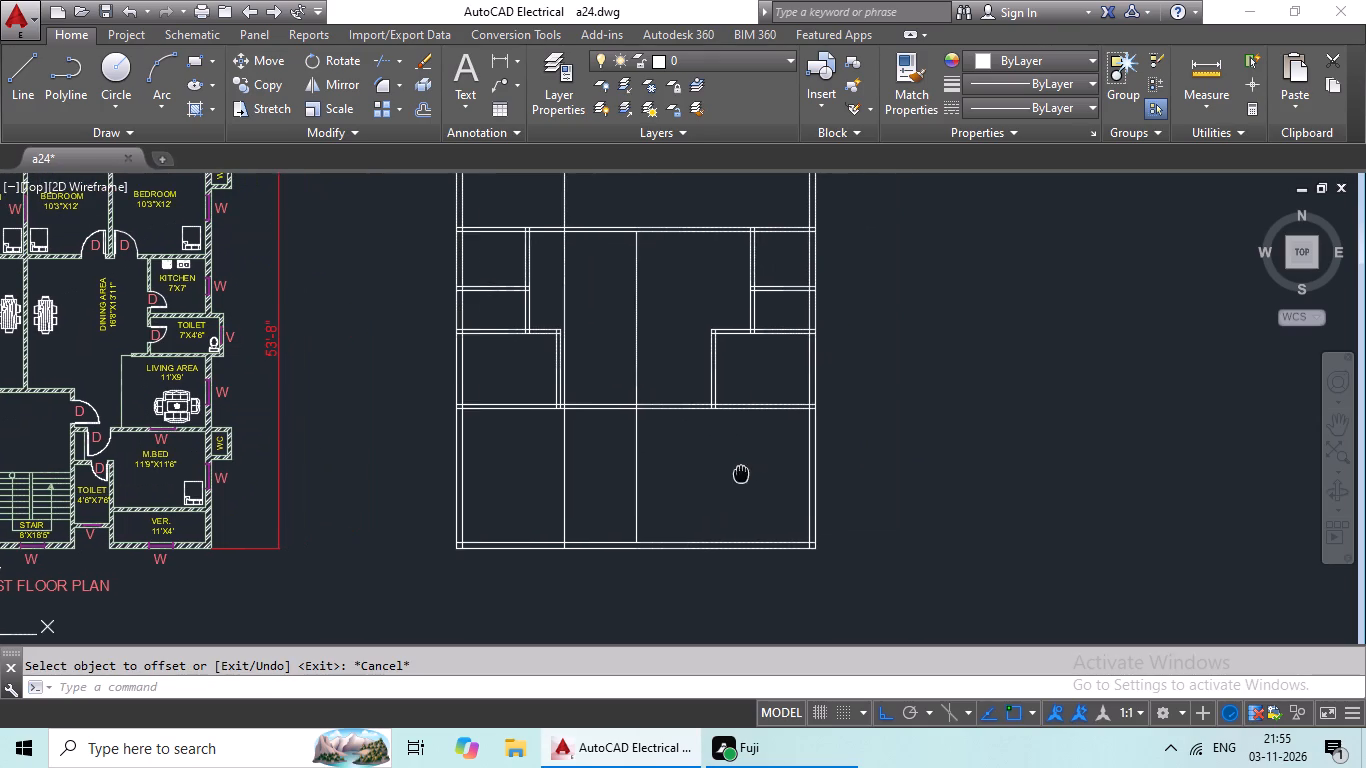
pyautogui.moveTo(740, 474); pyautogui.dragTo(738, 475, button='middle')
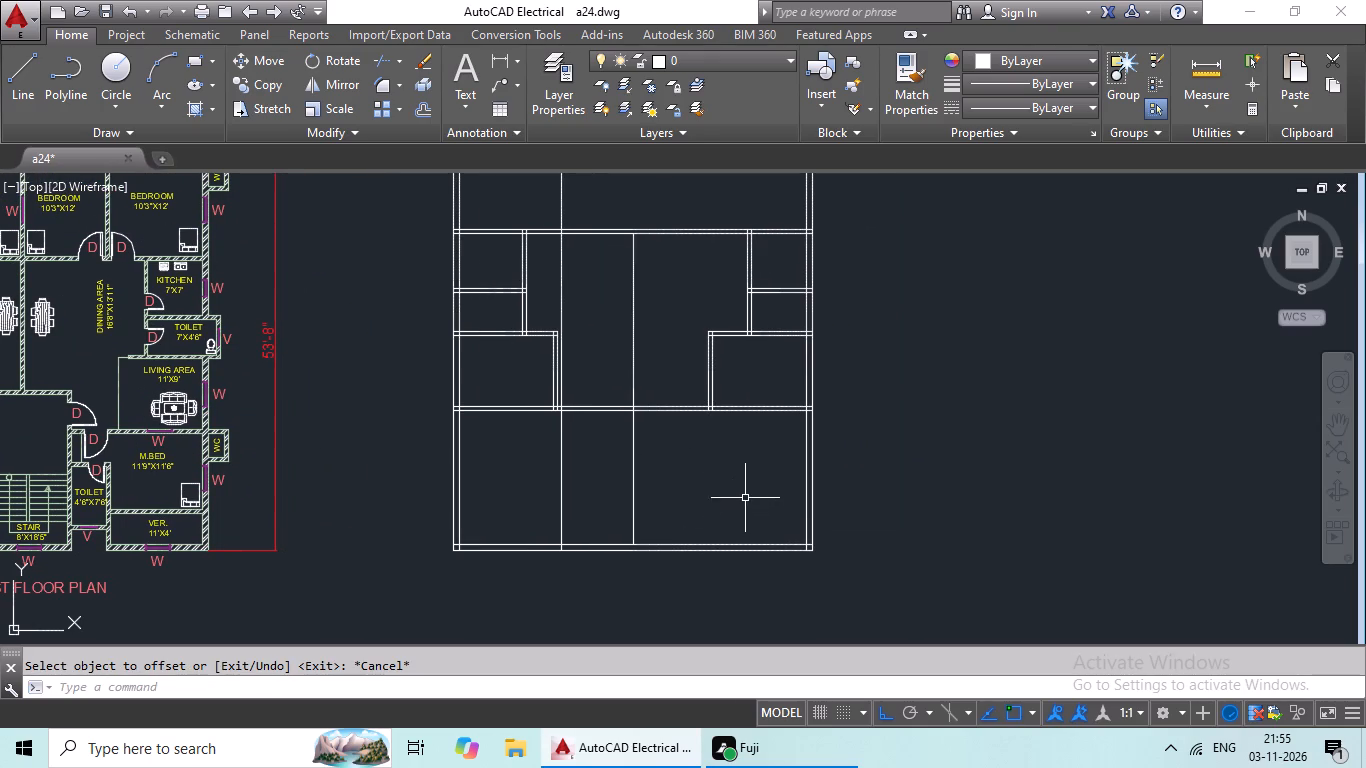
pyautogui.moveTo(731, 488); pyautogui.dragTo(827, 474, button='middle')
pyautogui.moveTo(802, 418); pyautogui.dragTo(778, 507, button='middle')
pyautogui.press('Escape')
pyautogui.press('Escape')
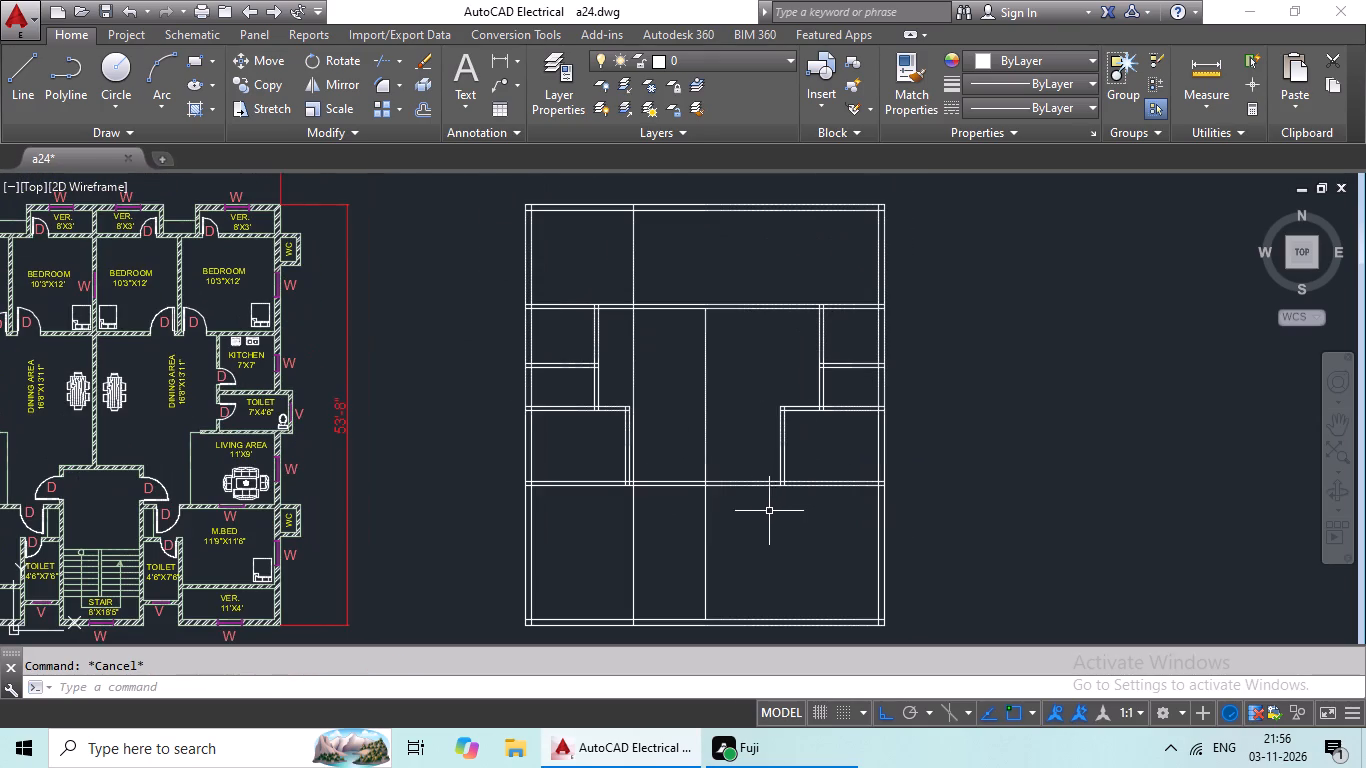
# Trim the new left vertical line above the lower horizontal partition, keeping its part in the bottom row.
pyautogui.click(24, 65)
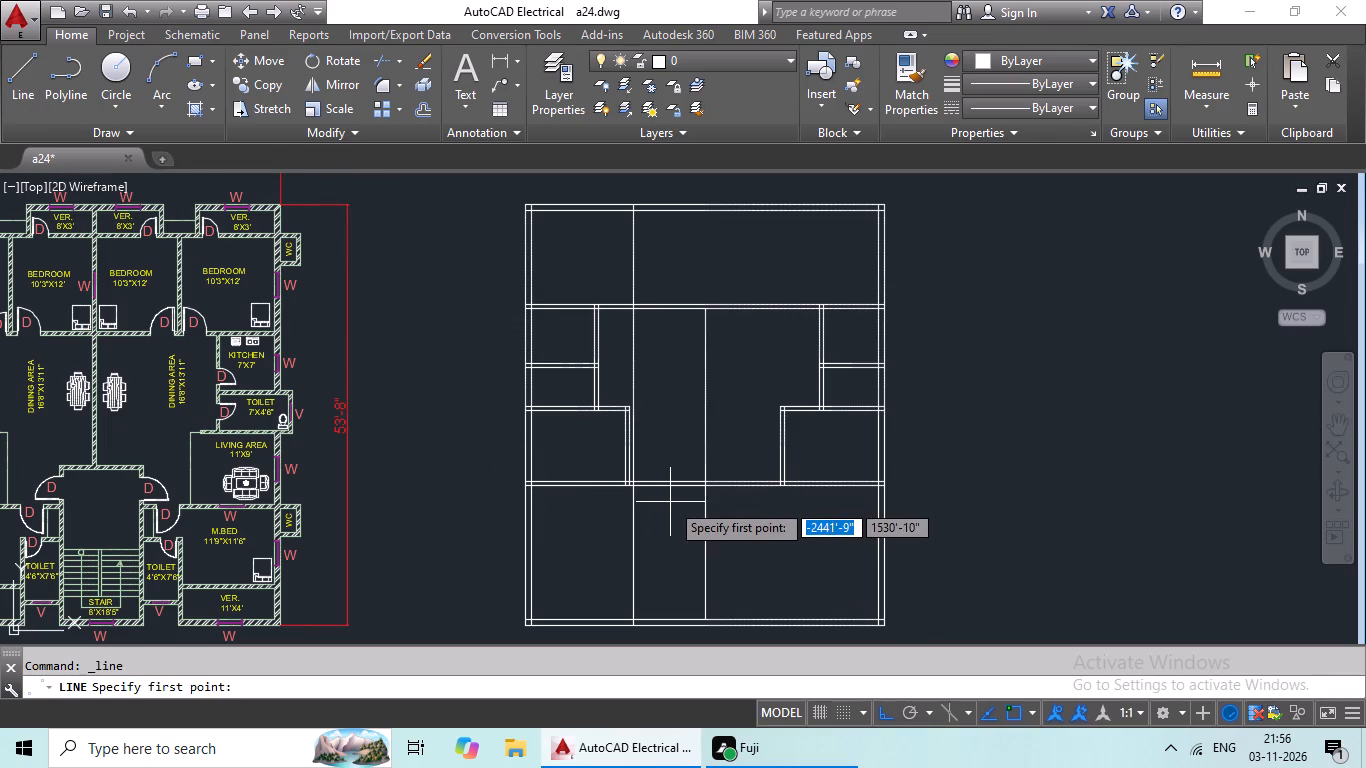
pyautogui.press('Escape')
pyautogui.press('t')
pyautogui.press('r')
pyautogui.press('space')
pyautogui.press('space')
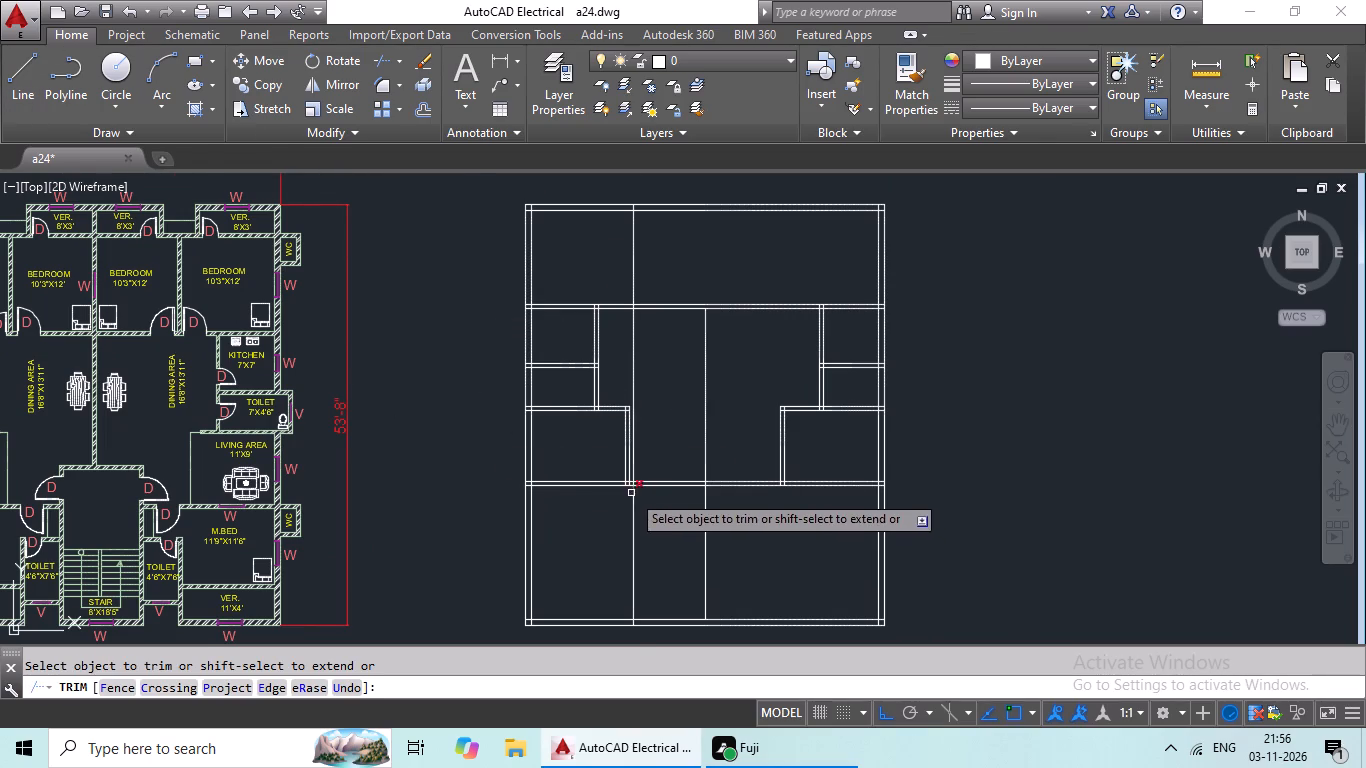
pyautogui.scroll(3, 634, 488)
pyautogui.click(623, 445)
pyautogui.scroll(-2, 658, 423)
pyautogui.scroll(-1, 717, 479)
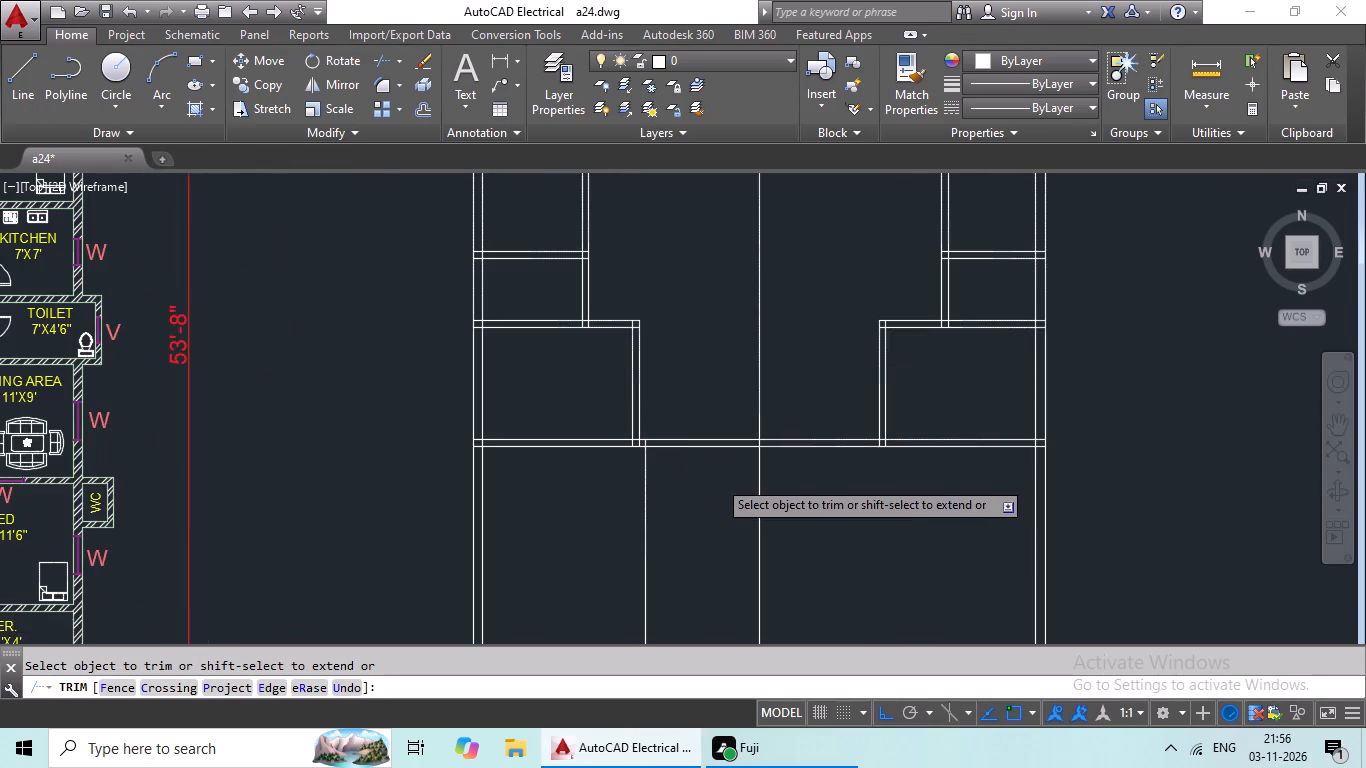
pyautogui.press('Escape')
pyautogui.moveTo(706, 482); pyautogui.dragTo(618, 498, button='middle')
pyautogui.press('Escape')
pyautogui.press('Escape')
pyautogui.moveTo(726, 504); pyautogui.dragTo(658, 504, button='middle')
pyautogui.moveTo(656, 502); pyautogui.dragTo(625, 513, button='middle')
pyautogui.press('Escape')
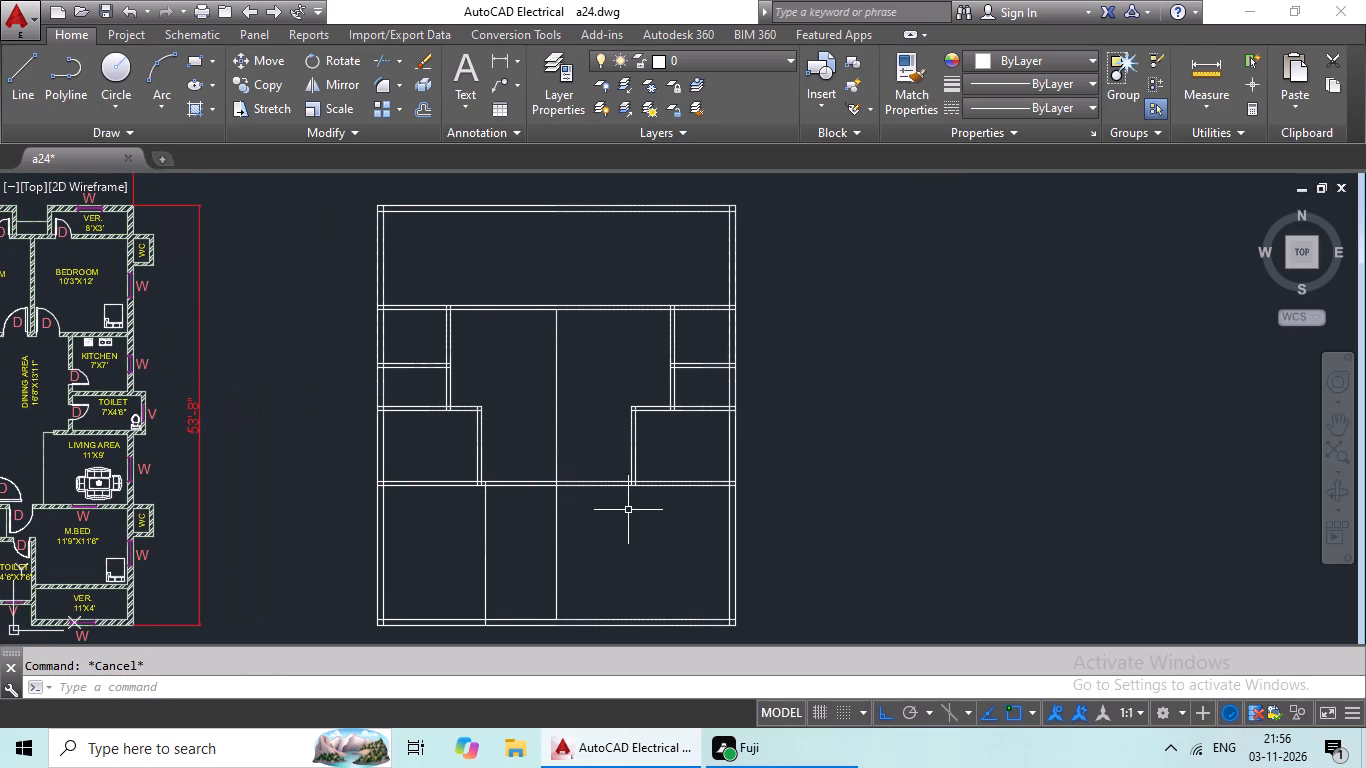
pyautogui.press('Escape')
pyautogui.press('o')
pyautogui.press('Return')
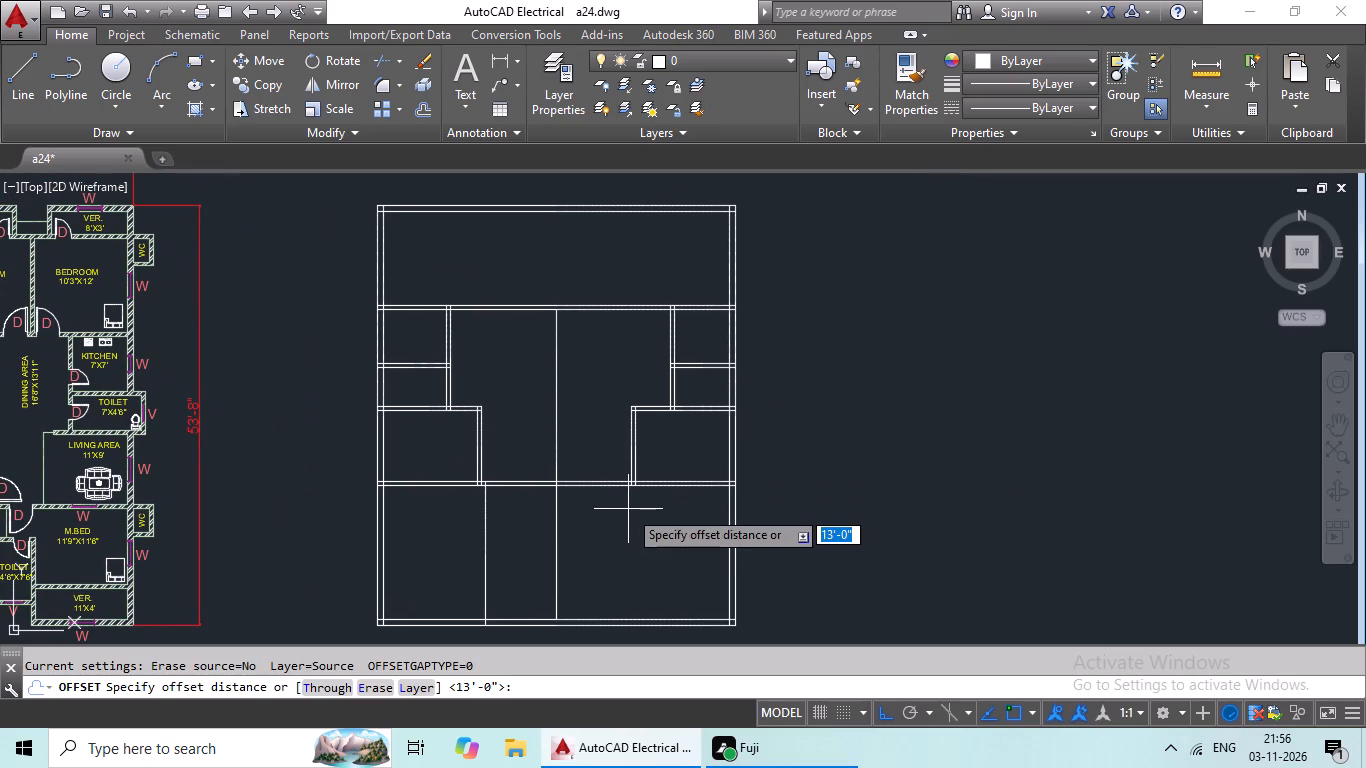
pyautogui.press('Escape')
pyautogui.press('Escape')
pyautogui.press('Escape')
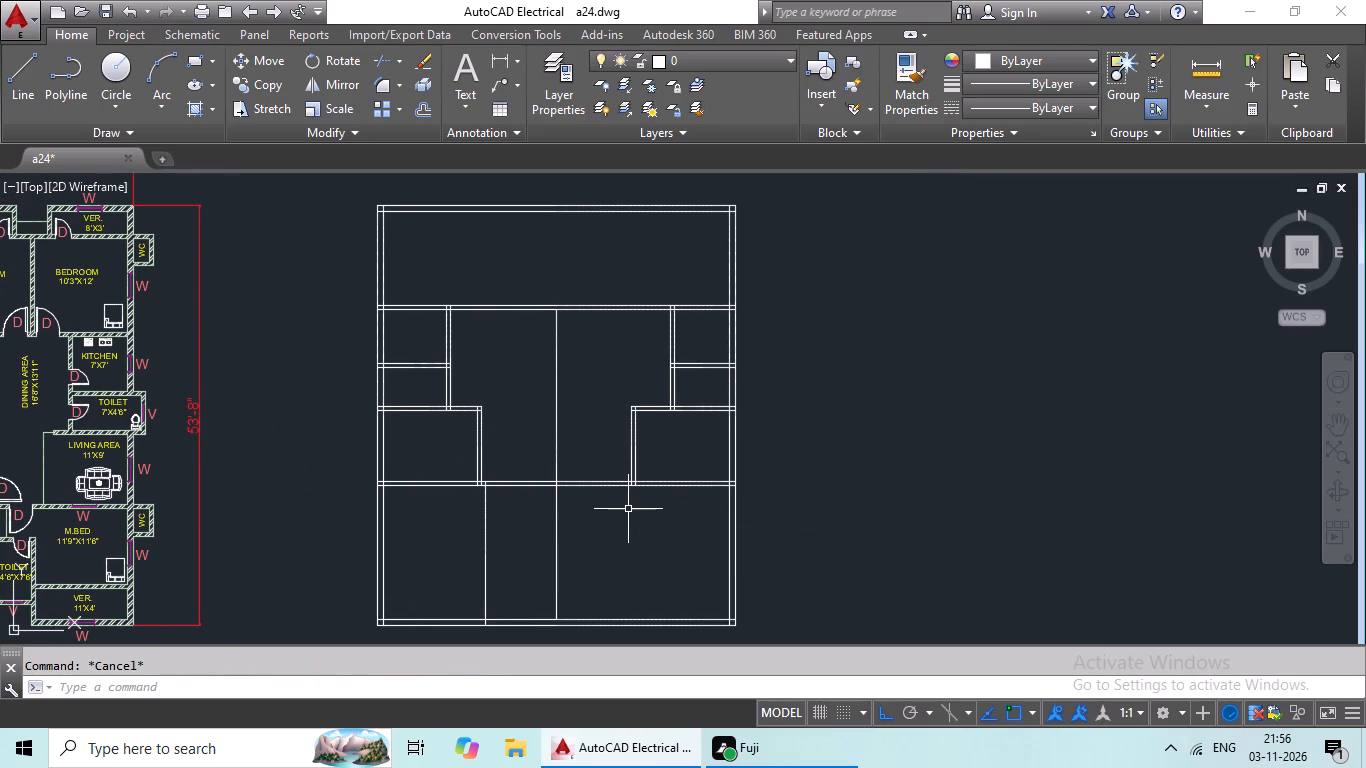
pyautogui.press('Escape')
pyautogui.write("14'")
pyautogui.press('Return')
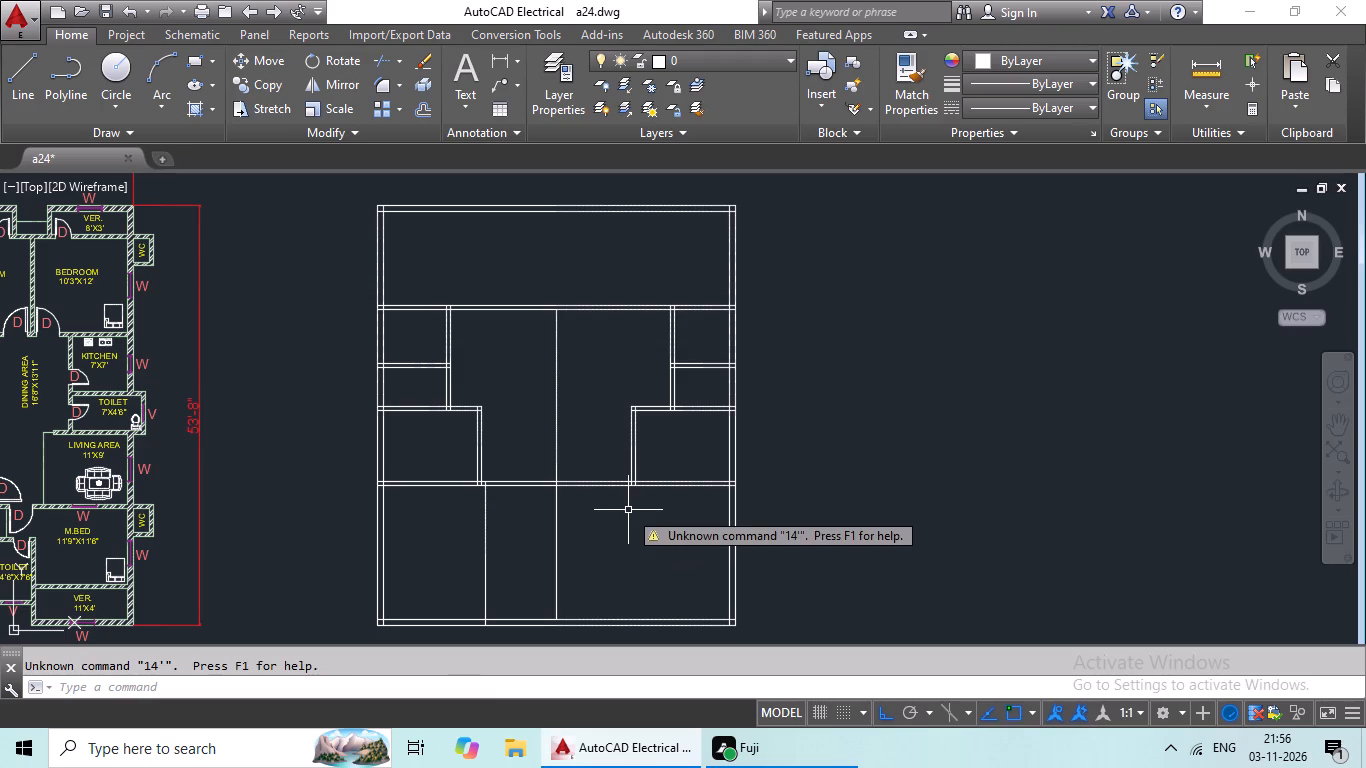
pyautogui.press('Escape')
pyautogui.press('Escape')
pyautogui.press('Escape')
# Offset the right outer wall's inner line 13' inward to mark the matching vertical partition line.
pyautogui.press('o')
pyautogui.press('Return')
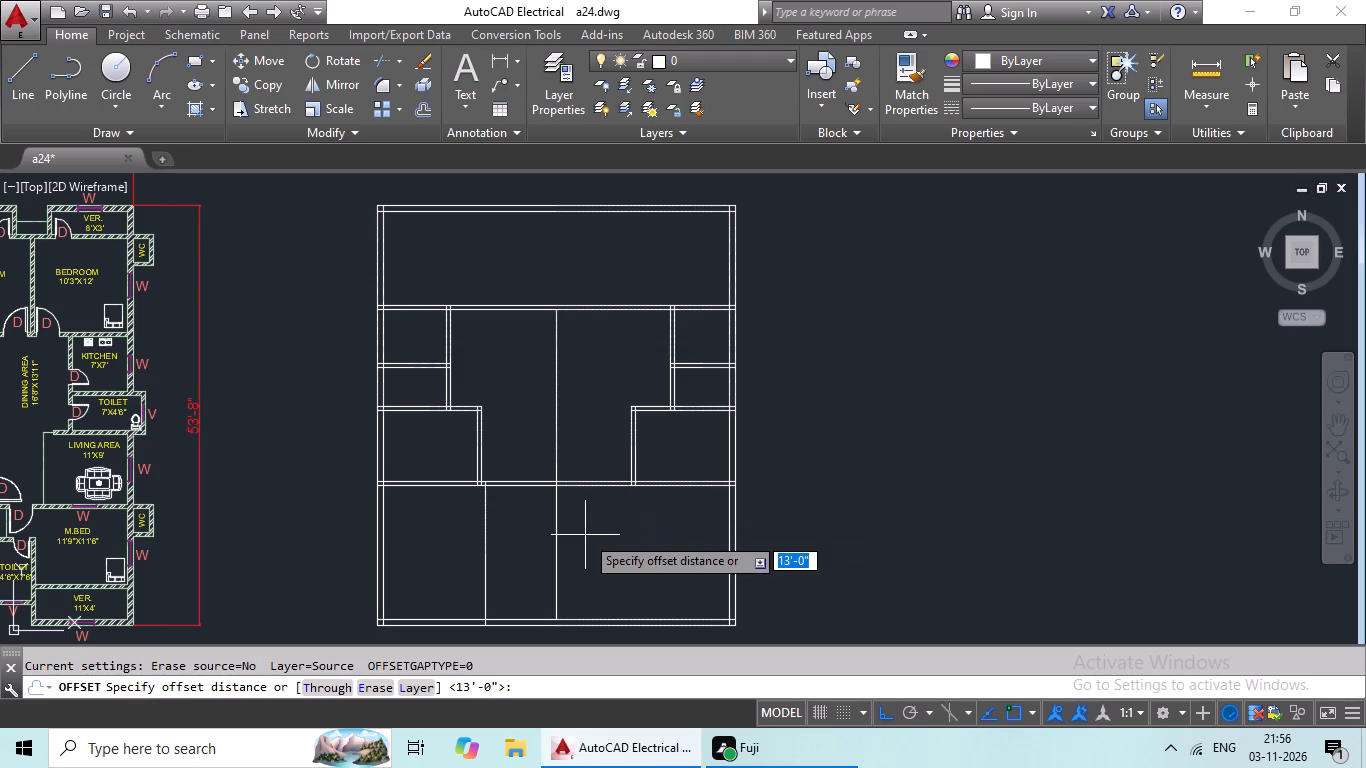
pyautogui.write("13'")
pyautogui.press('Return')
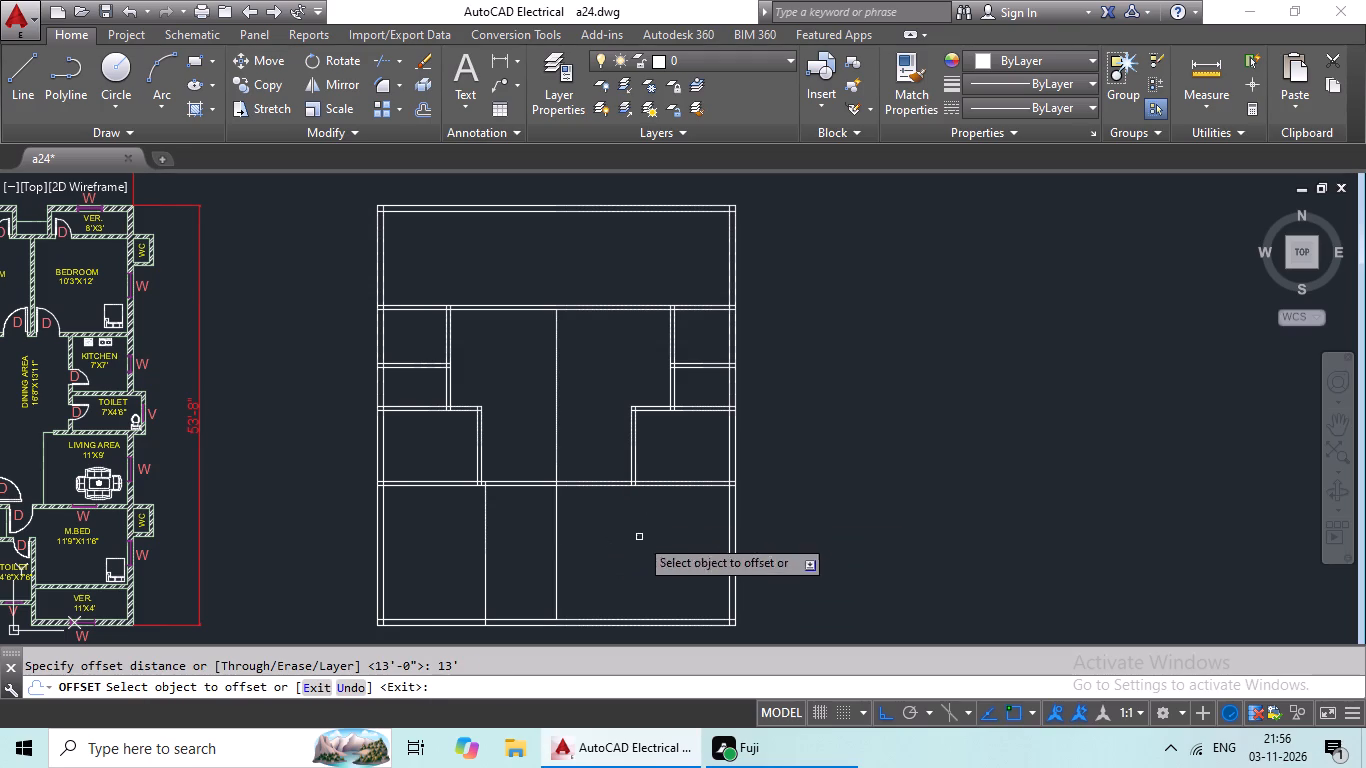
pyautogui.moveTo(730, 532); pyautogui.dragTo(703, 545)
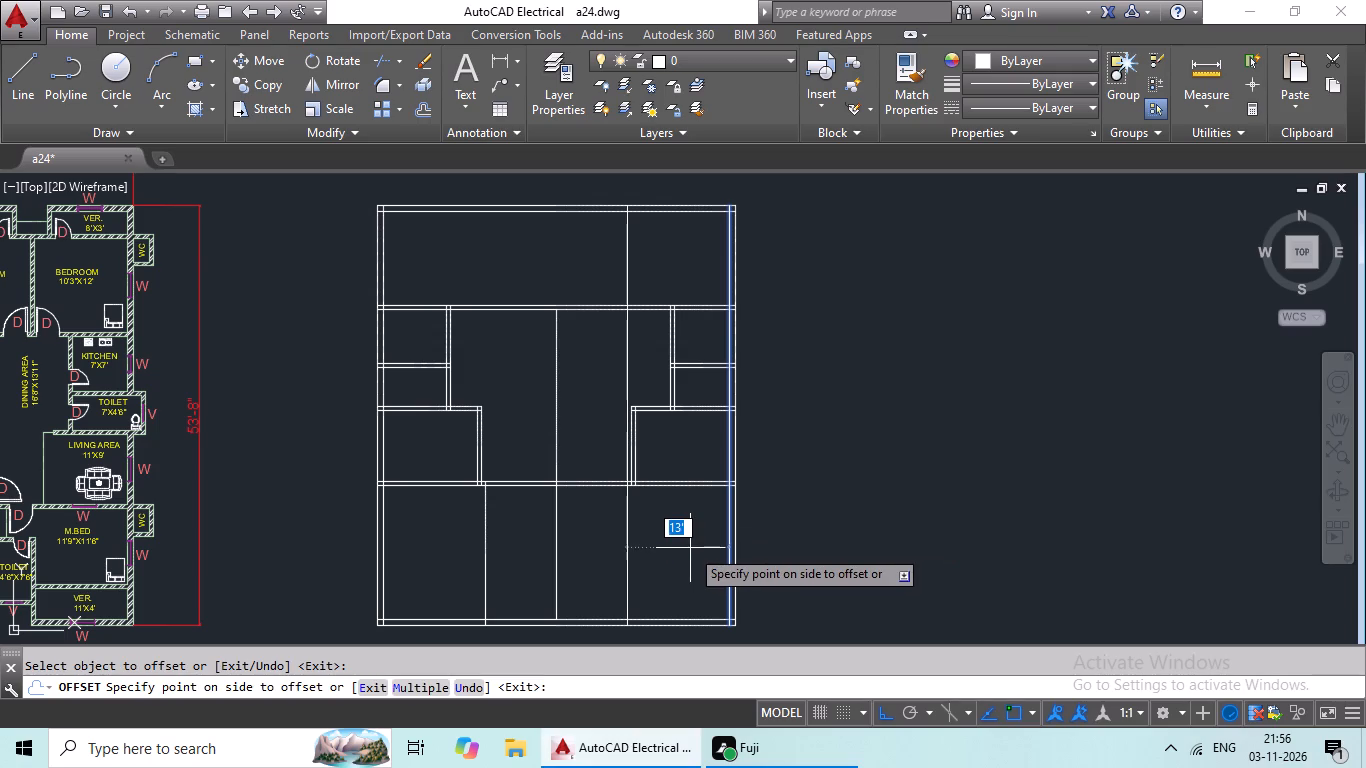
pyautogui.click(690, 548)
pyautogui.scroll(3, 635, 532)
pyautogui.scroll(-1, 635, 532)
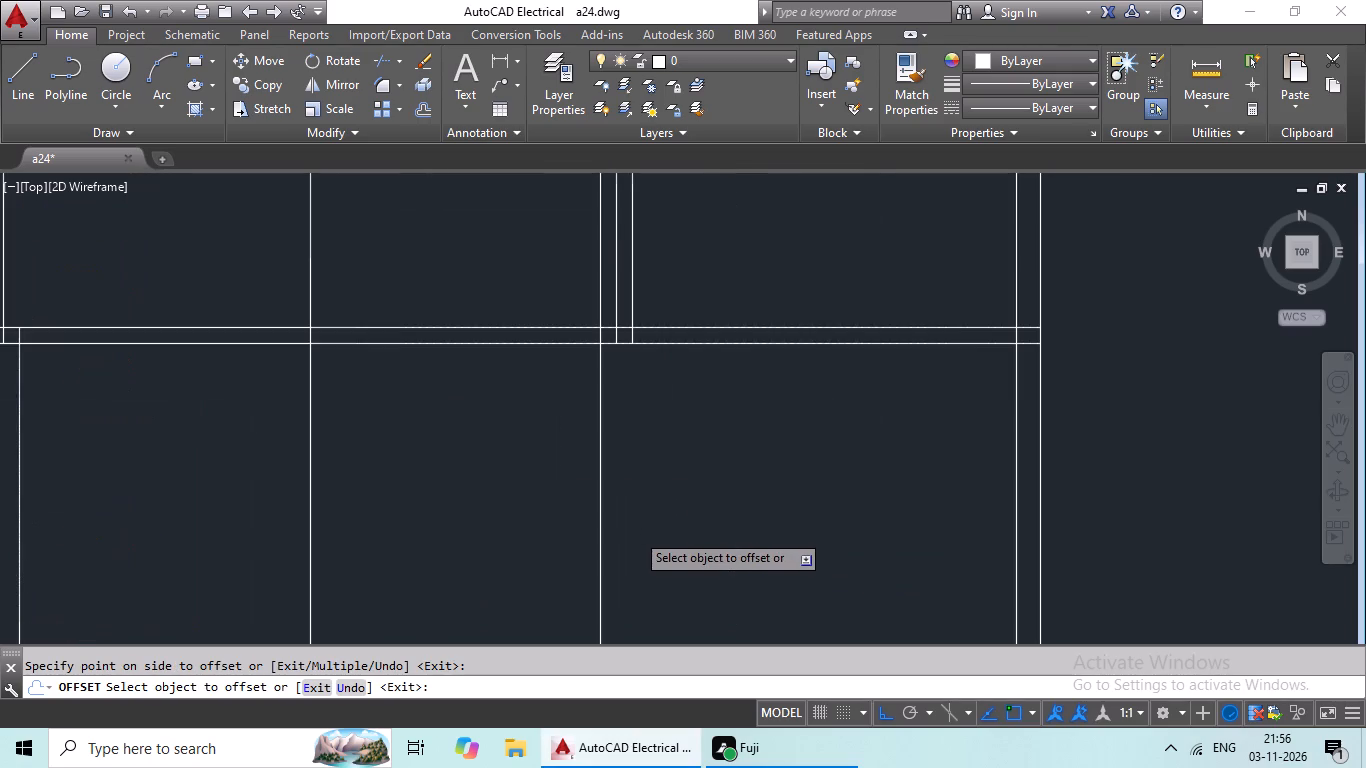
pyautogui.scroll(-1, 638, 532)
pyautogui.moveTo(640, 532); pyautogui.dragTo(667, 482, button='middle')
pyautogui.press('Escape')
pyautogui.press('Escape')
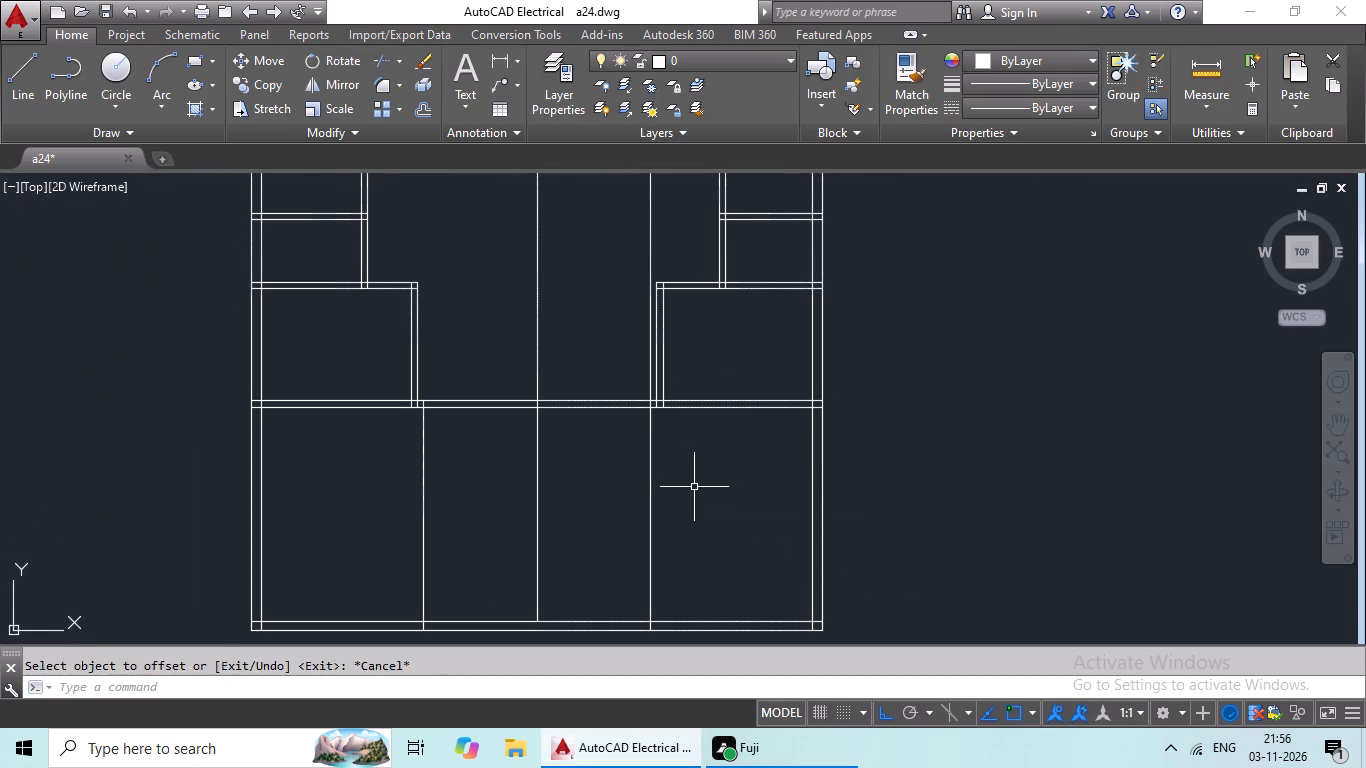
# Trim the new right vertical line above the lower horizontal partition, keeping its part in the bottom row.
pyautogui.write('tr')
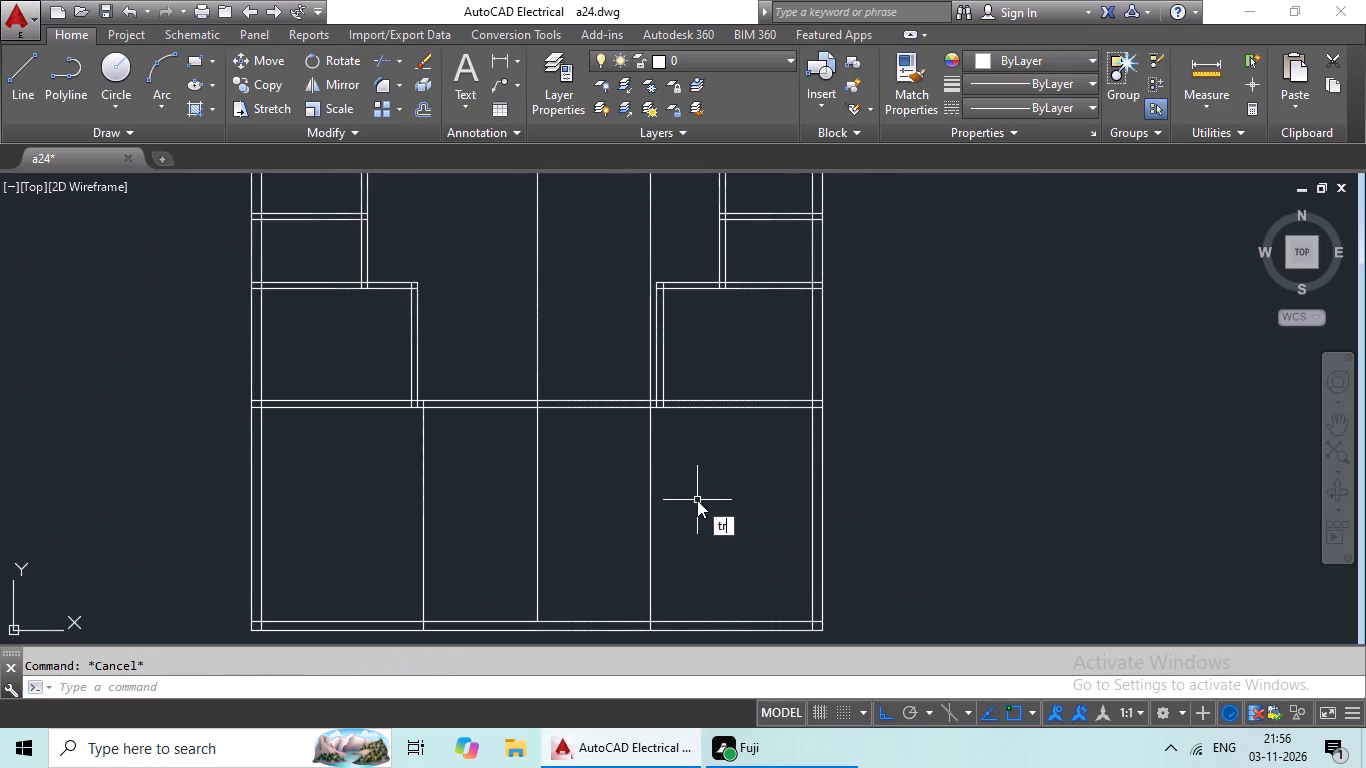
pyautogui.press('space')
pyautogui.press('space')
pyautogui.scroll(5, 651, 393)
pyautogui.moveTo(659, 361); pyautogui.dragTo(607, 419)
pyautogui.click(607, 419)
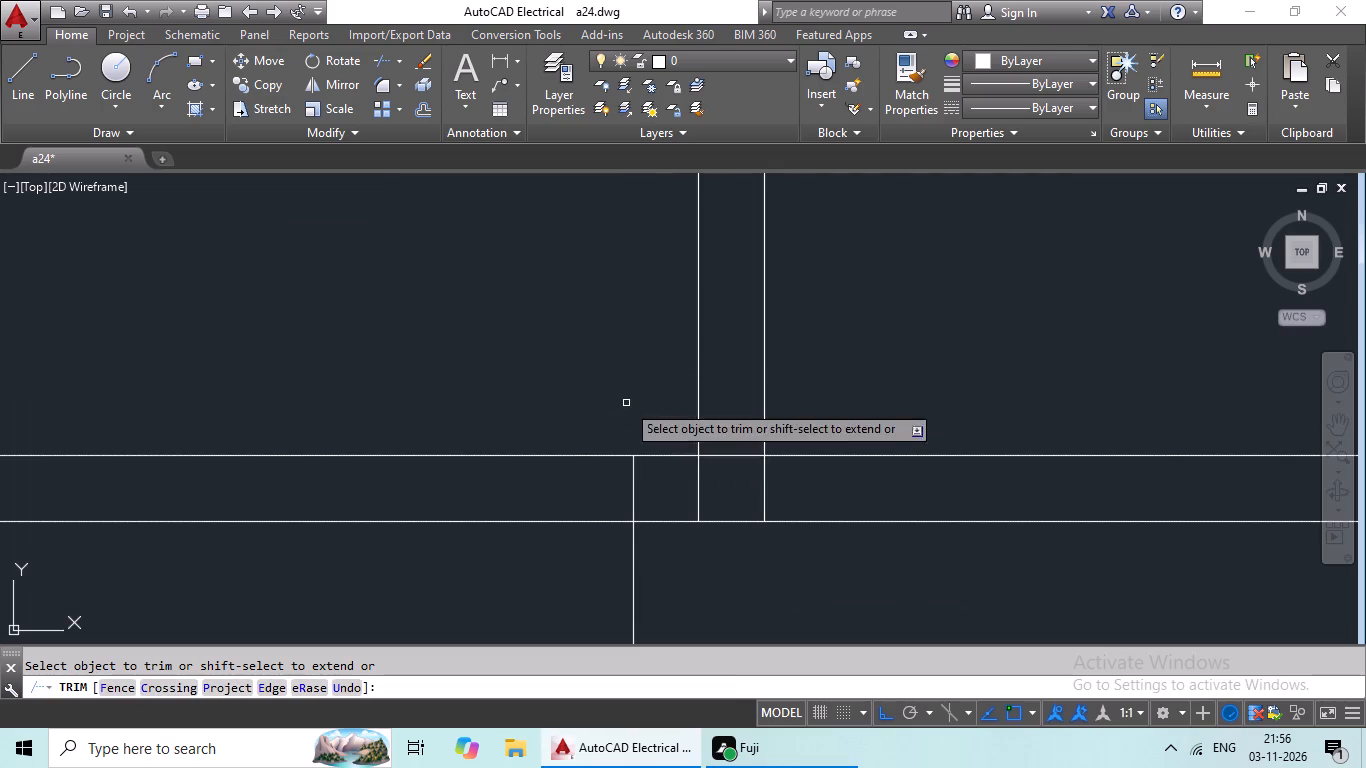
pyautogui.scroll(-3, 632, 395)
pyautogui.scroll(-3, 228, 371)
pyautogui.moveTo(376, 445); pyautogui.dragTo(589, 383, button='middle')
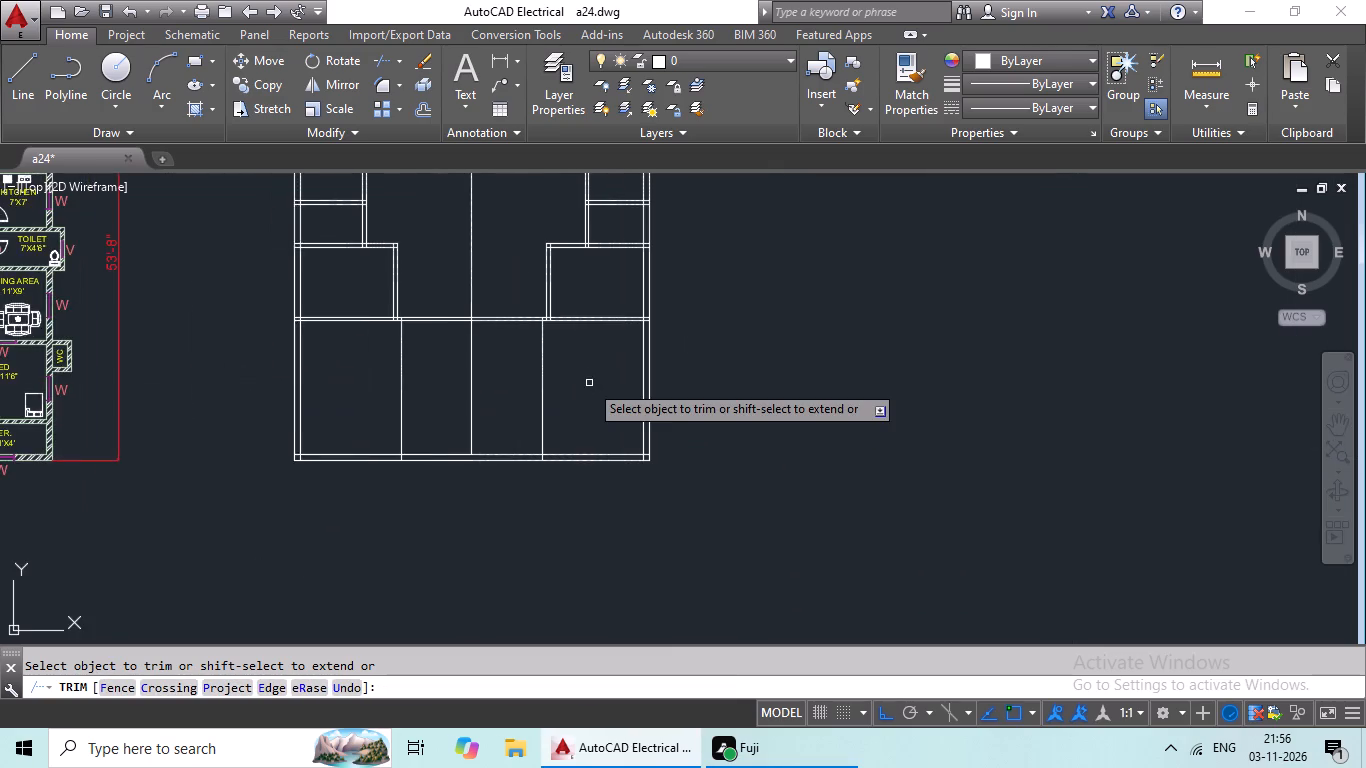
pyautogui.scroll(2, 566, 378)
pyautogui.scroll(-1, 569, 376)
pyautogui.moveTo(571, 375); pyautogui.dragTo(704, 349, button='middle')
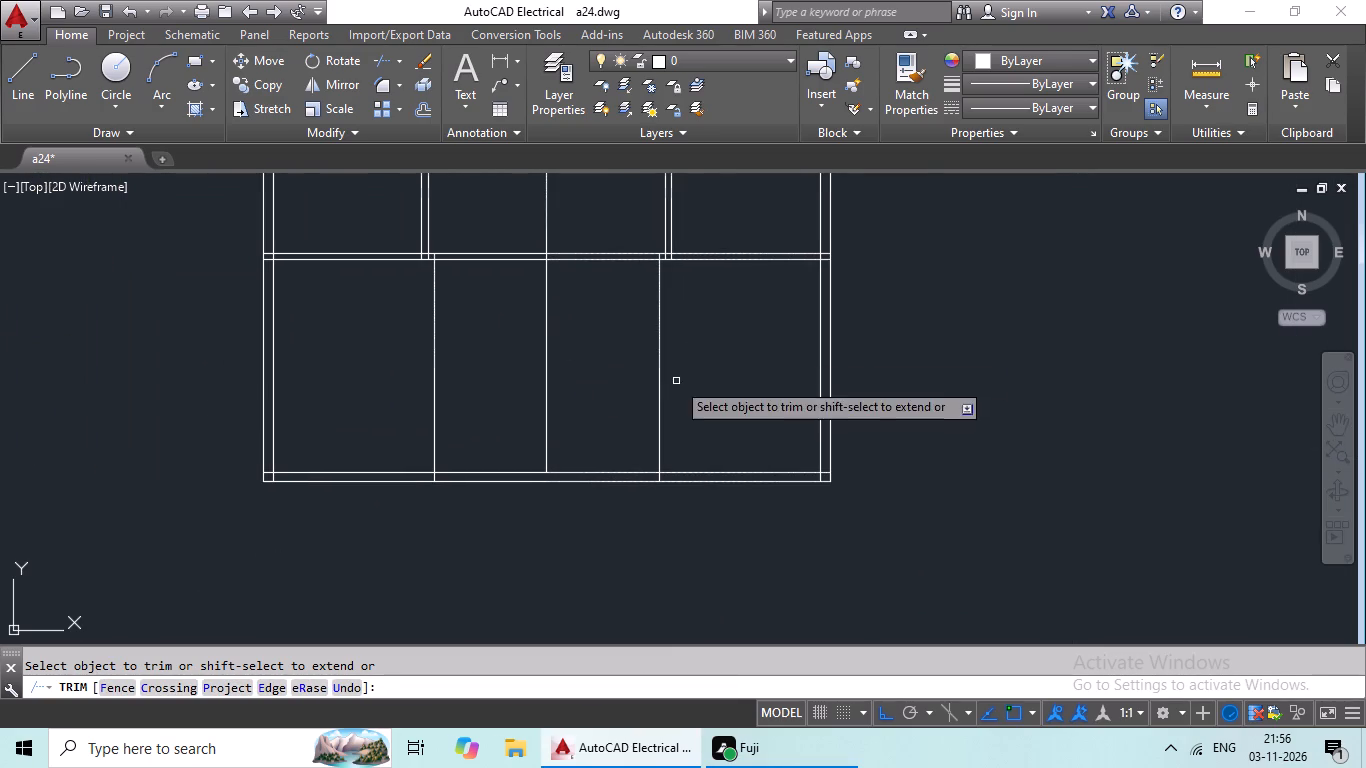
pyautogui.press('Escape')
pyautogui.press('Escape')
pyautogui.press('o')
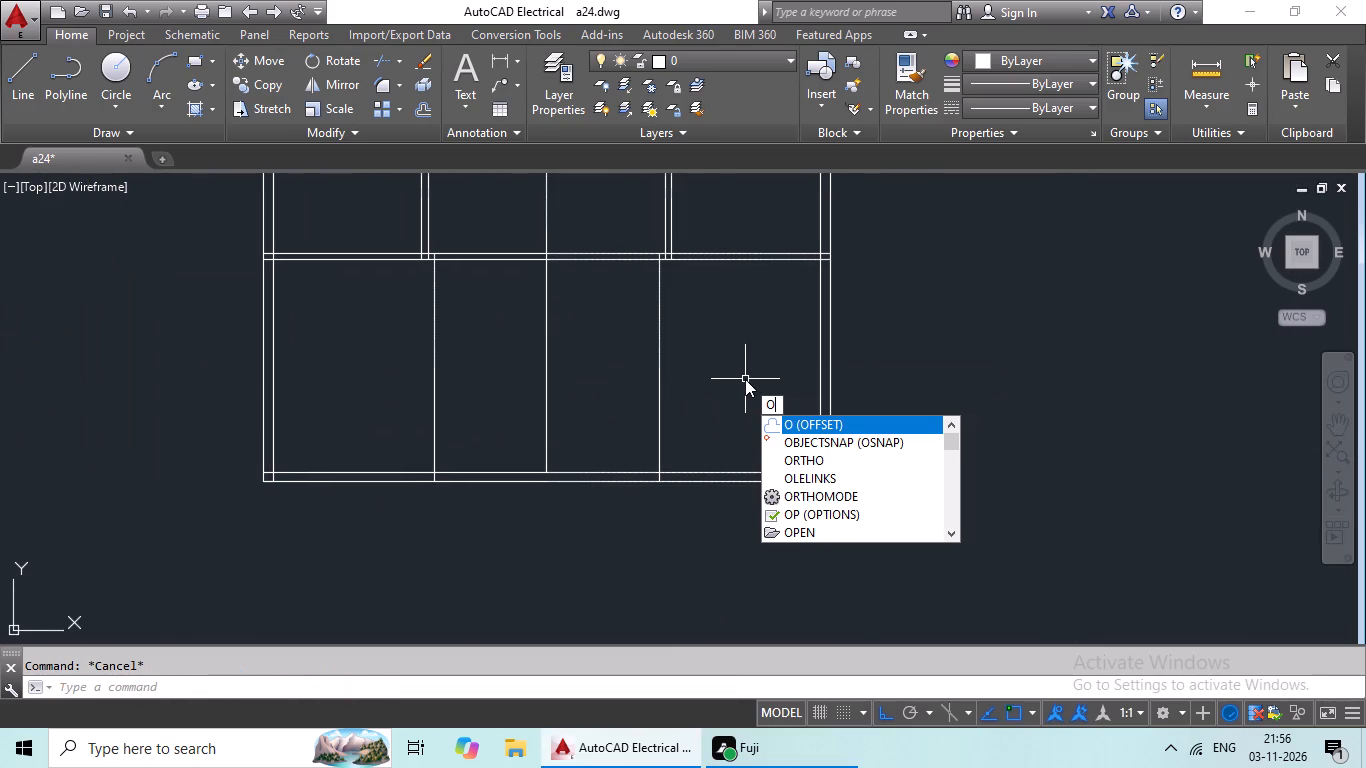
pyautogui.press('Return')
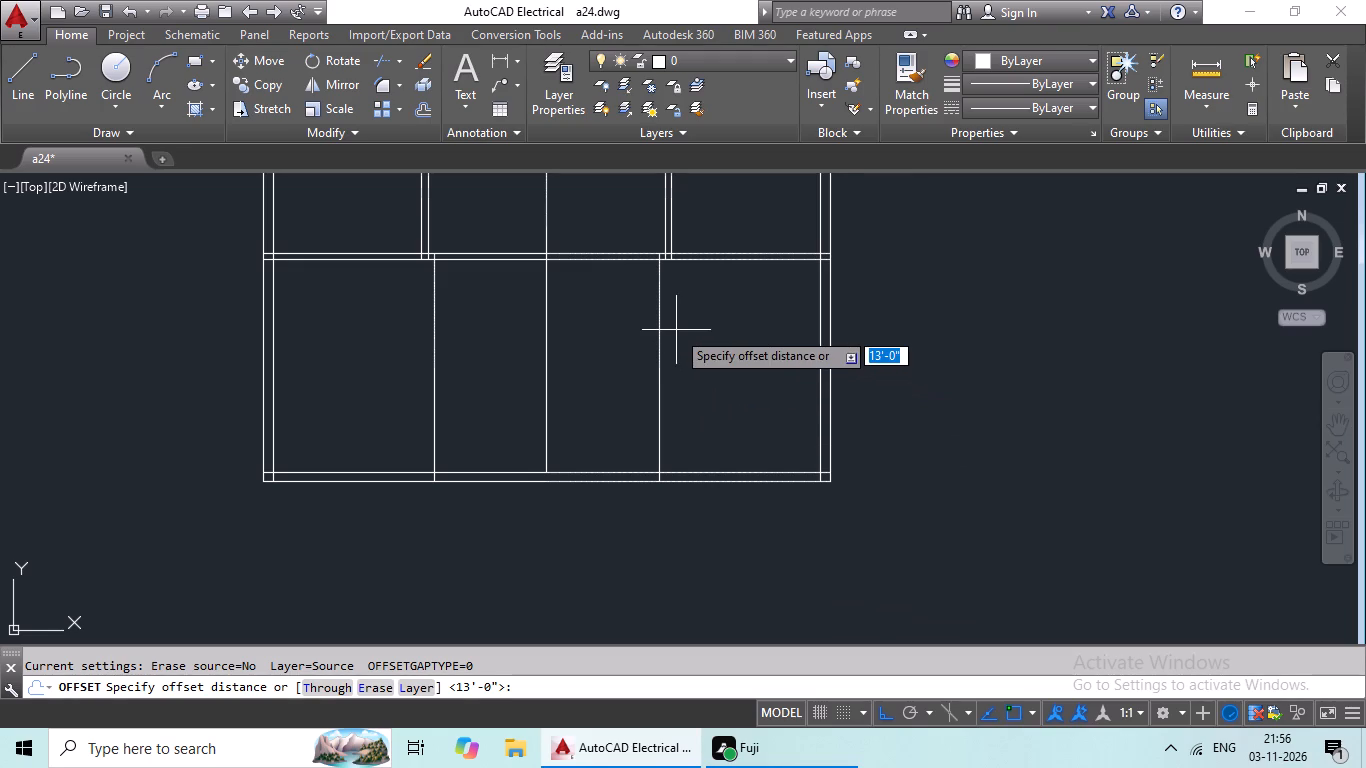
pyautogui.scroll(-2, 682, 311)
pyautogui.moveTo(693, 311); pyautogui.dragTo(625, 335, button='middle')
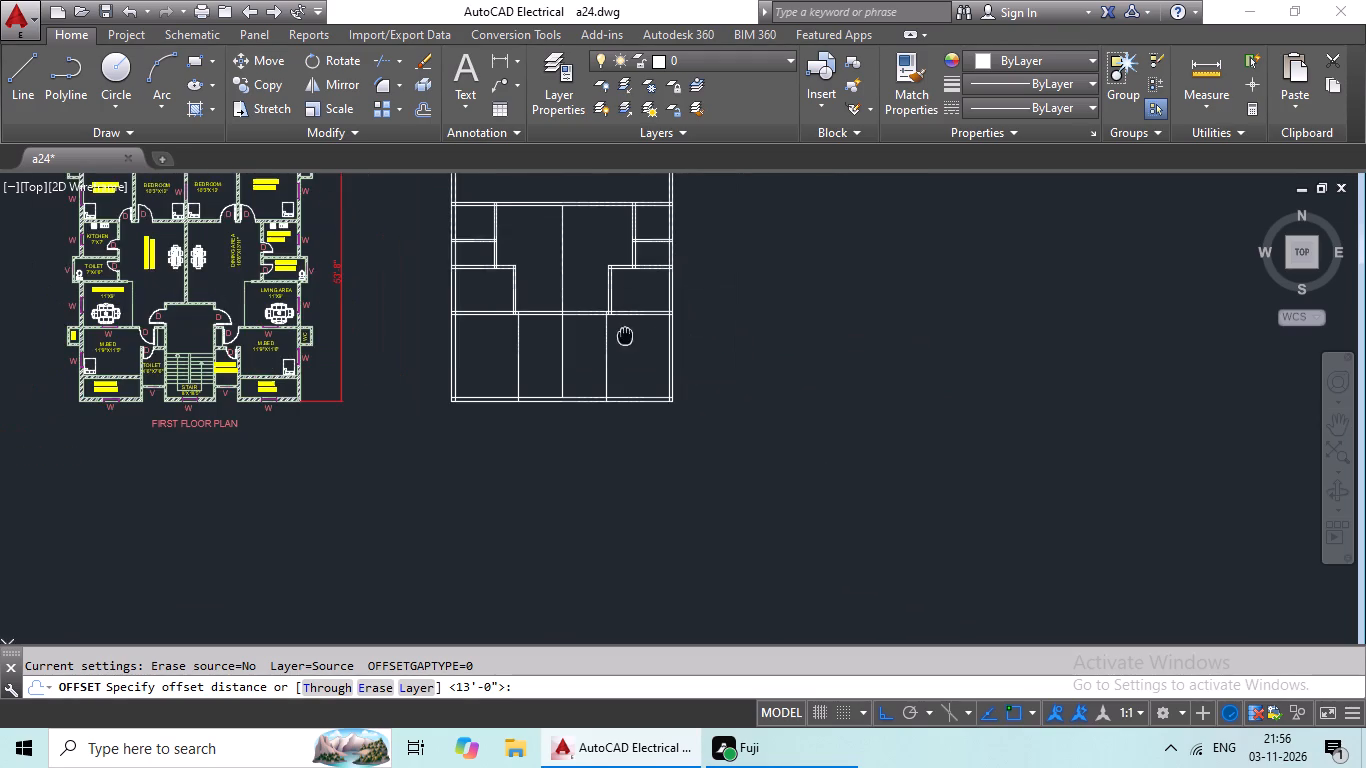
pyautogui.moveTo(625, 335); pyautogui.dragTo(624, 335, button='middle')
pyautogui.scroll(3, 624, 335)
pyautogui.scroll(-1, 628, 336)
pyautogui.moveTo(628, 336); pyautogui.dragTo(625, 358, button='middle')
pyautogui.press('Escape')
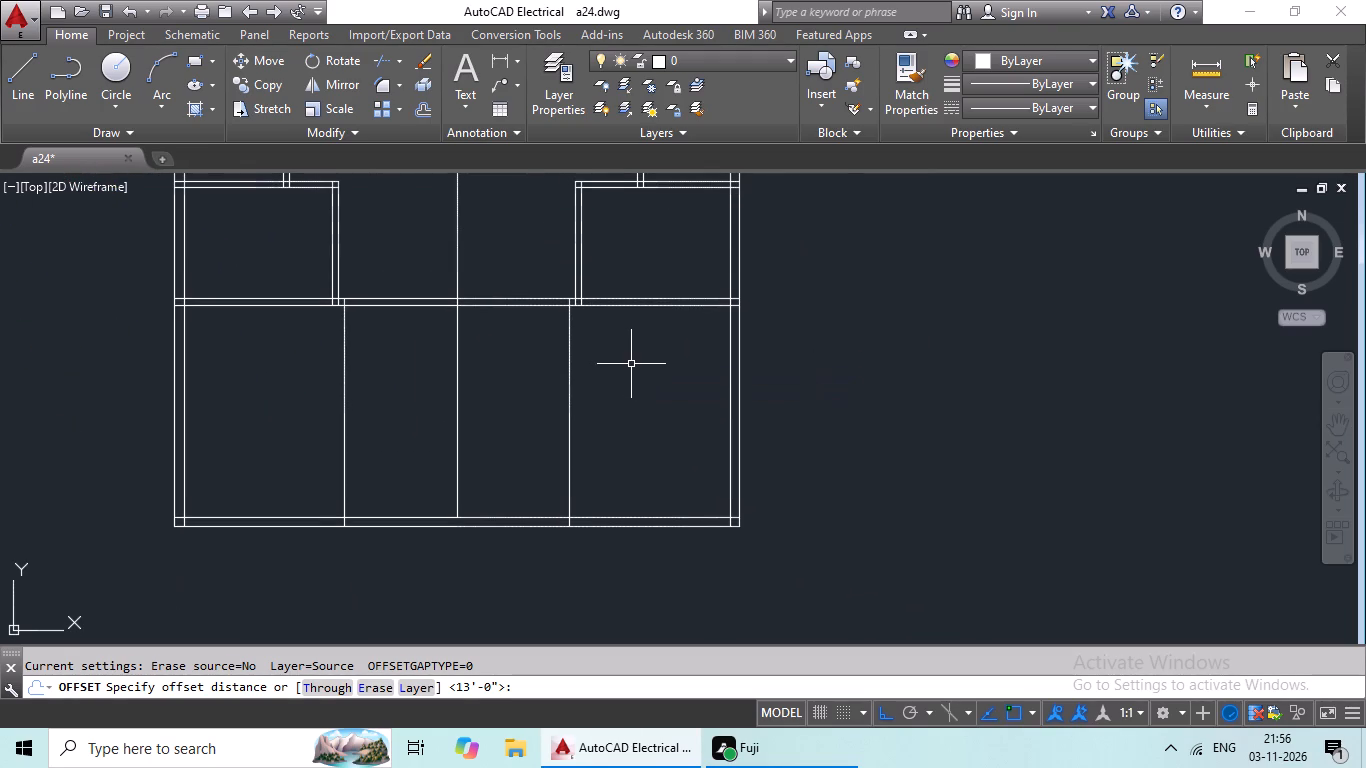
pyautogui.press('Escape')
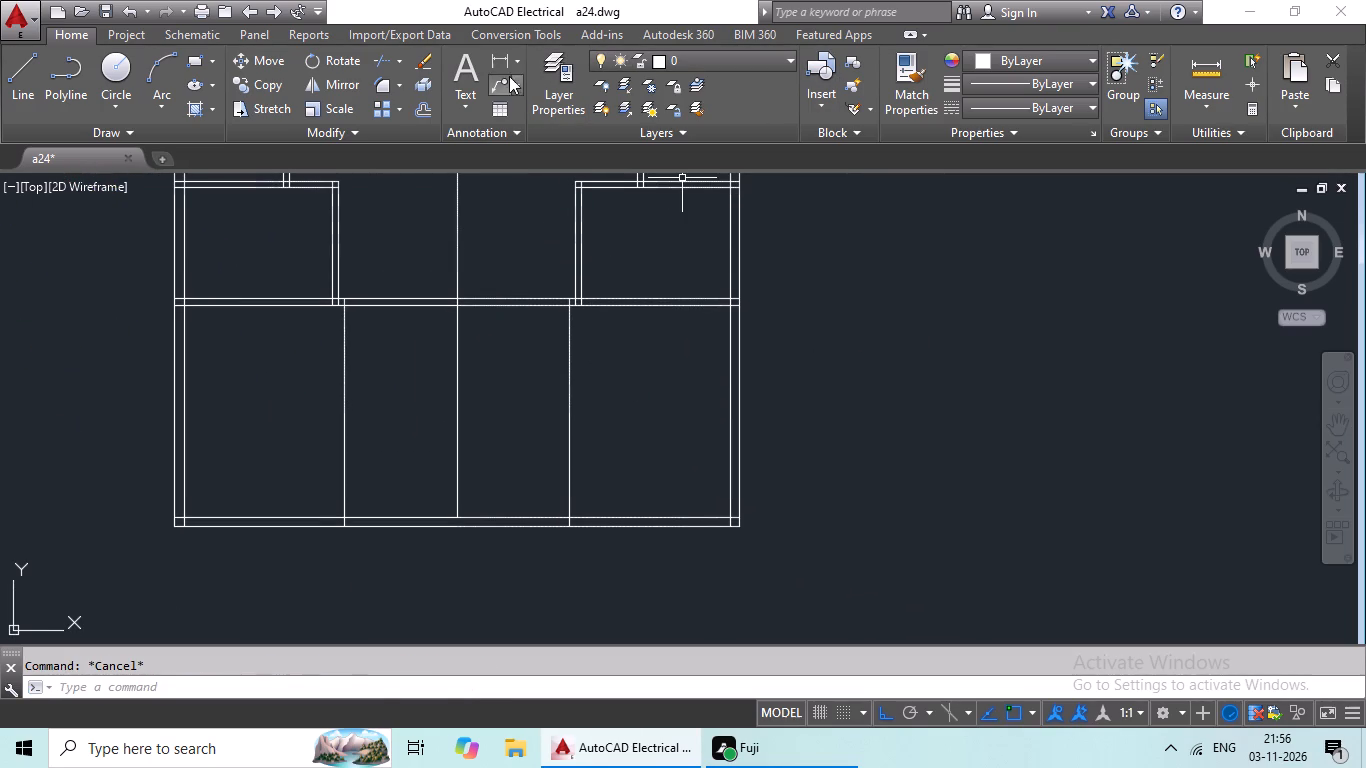
# Measure the distance from the bottom row's left partition line to the centre line with a linear dimension.
pyautogui.click(504, 64)
pyautogui.scroll(3, 345, 310)
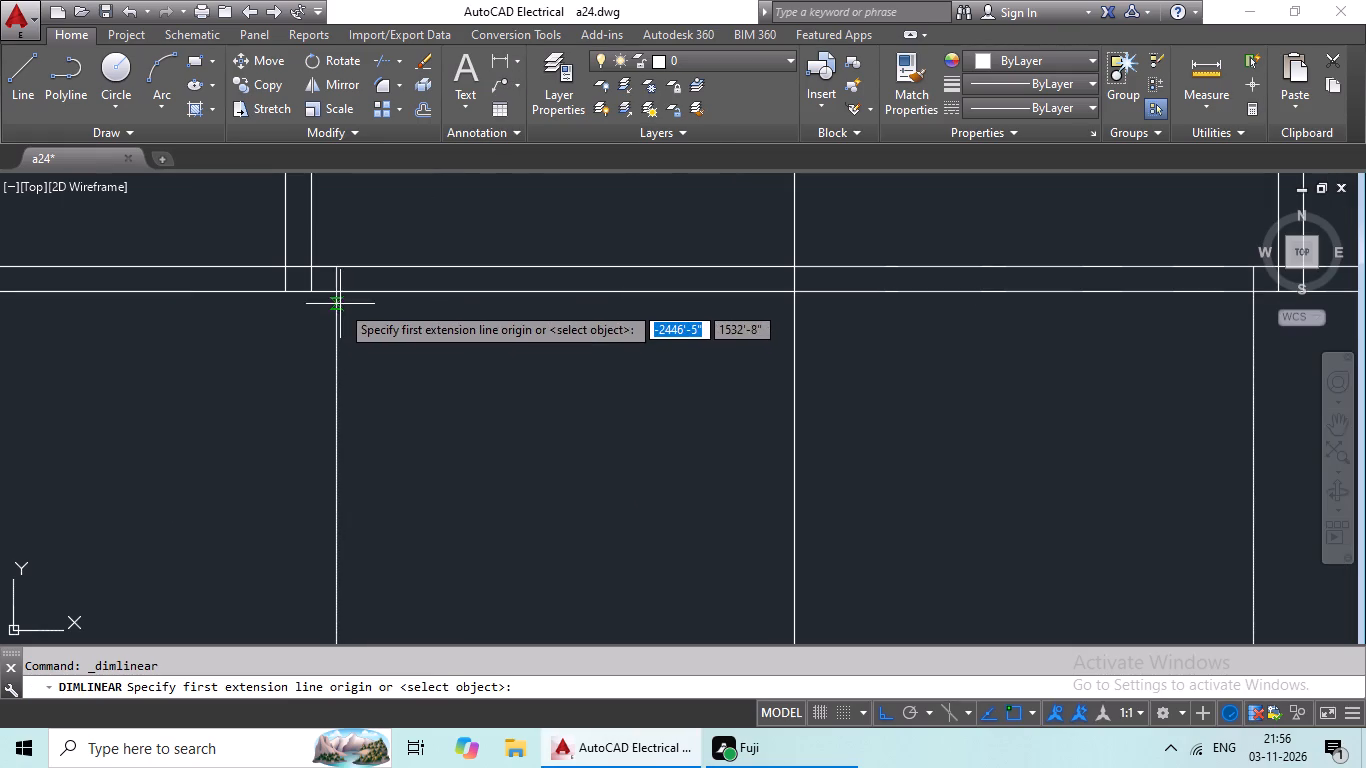
pyautogui.click(338, 299)
pyautogui.click(792, 291)
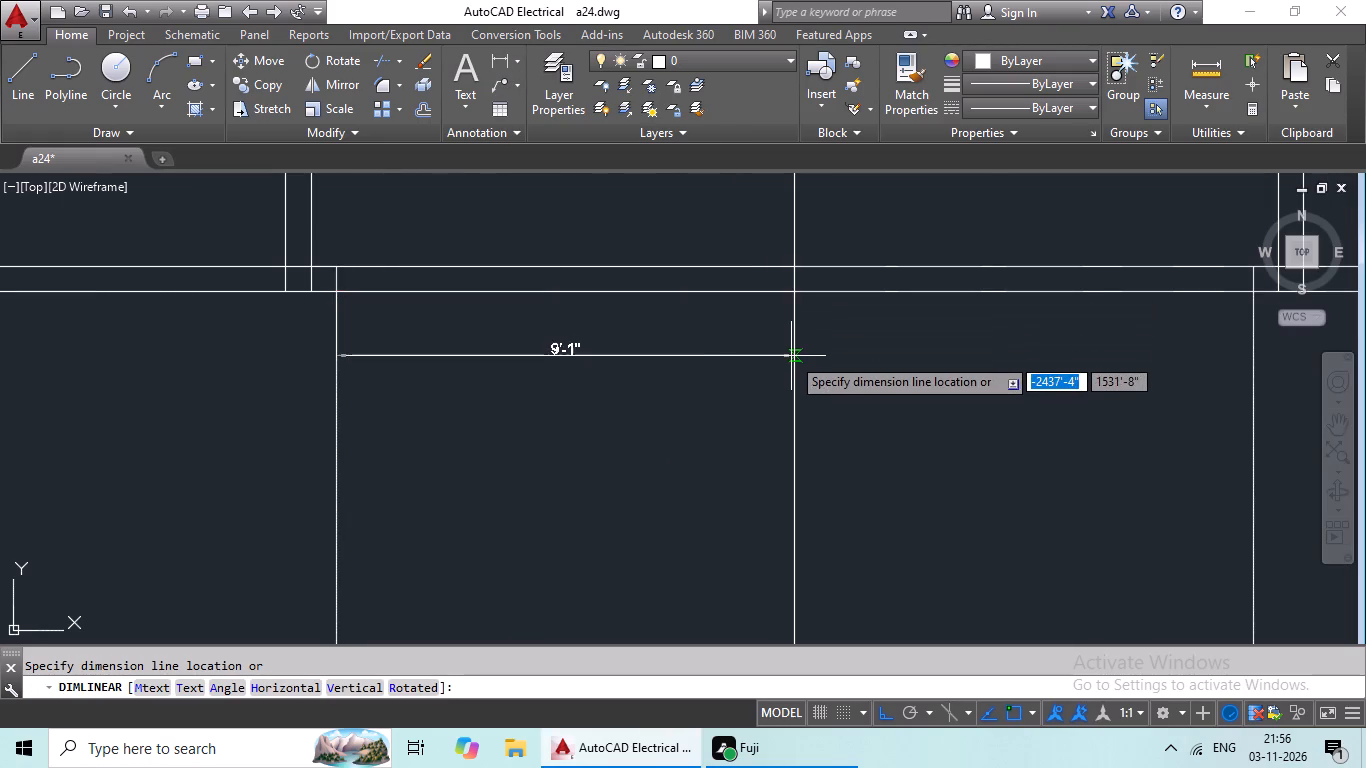
pyautogui.scroll(-3, 791, 356)
pyautogui.press('Escape')
# Measure the width of the left stair flight in the first floor plan with a linear dimension.
pyautogui.scroll(-1, 750, 394)
pyautogui.moveTo(752, 395); pyautogui.dragTo(794, 380, button='middle')
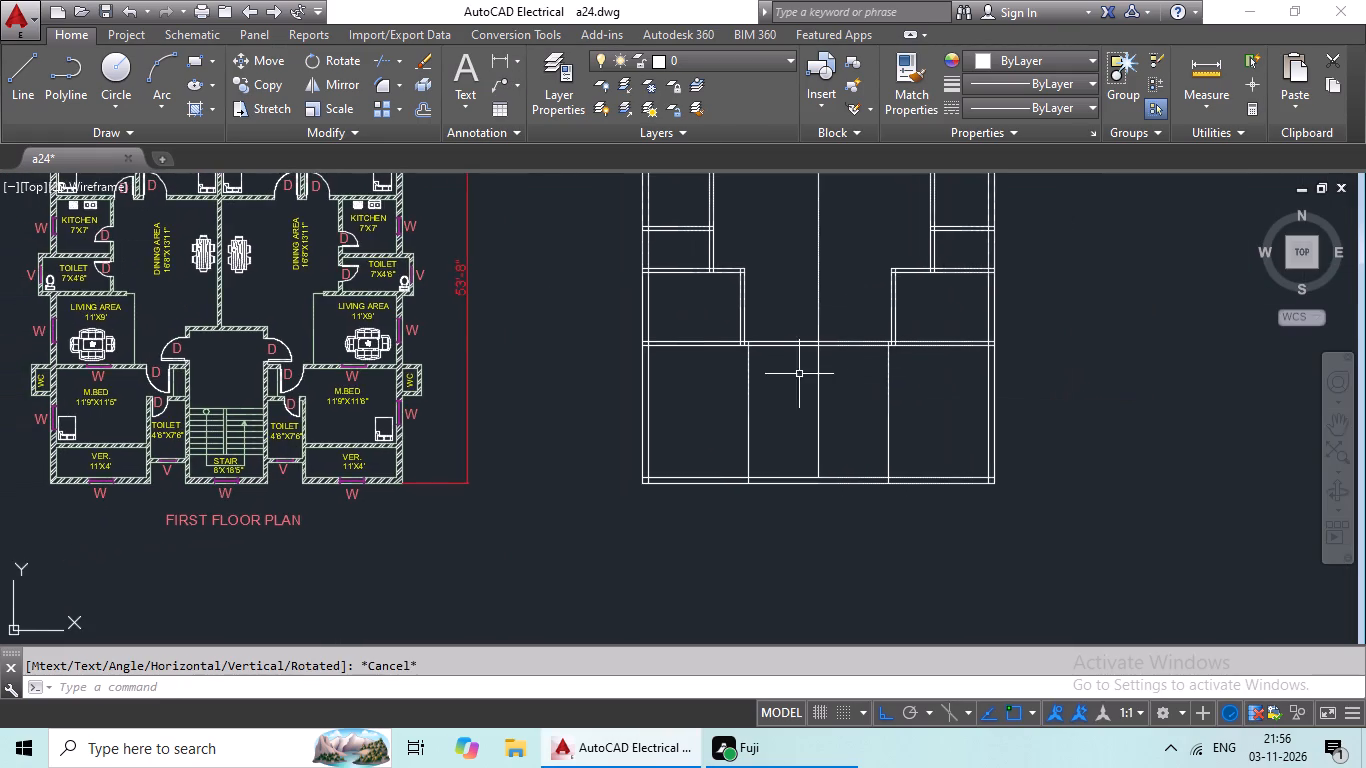
pyautogui.scroll(-1, 809, 366)
pyautogui.moveTo(810, 365); pyautogui.dragTo(680, 388, button='middle')
pyautogui.scroll(1, 752, 433)
pyautogui.moveTo(622, 441); pyautogui.dragTo(846, 440, button='middle')
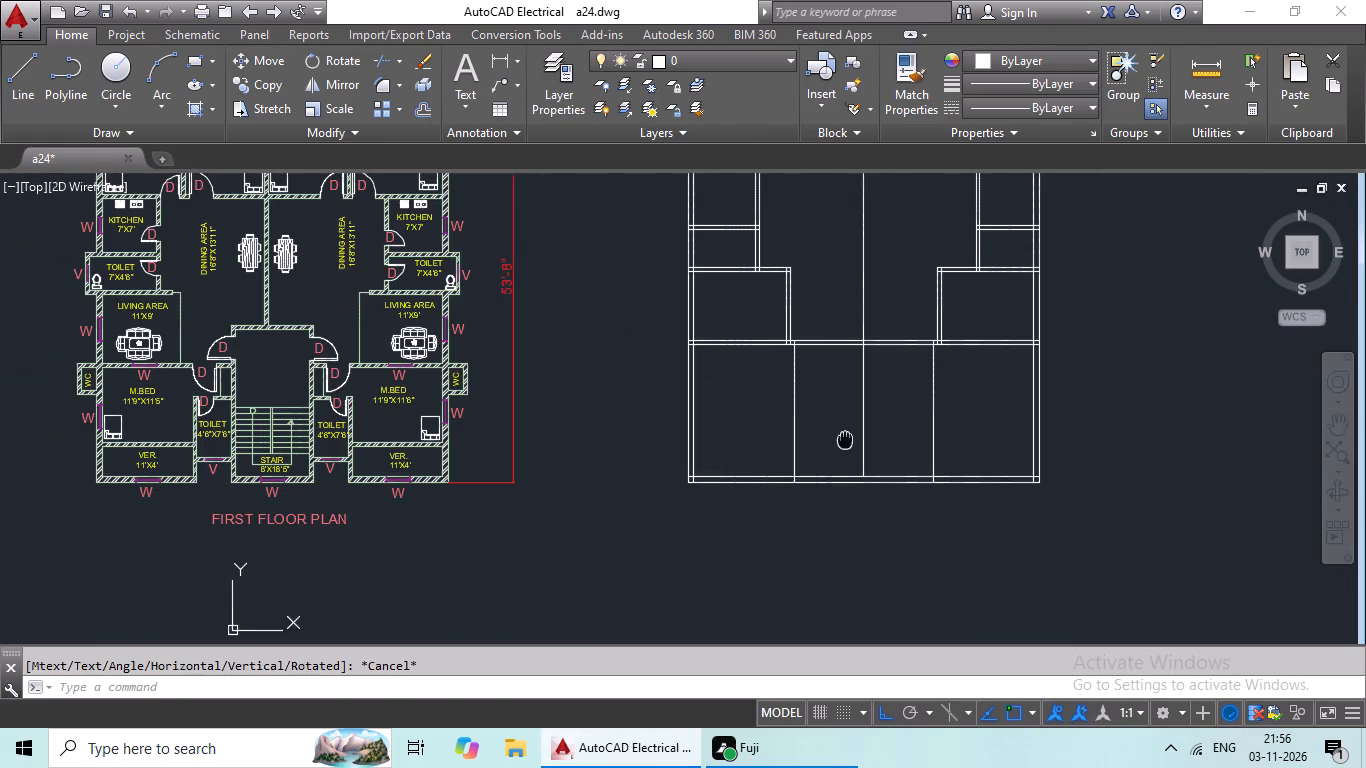
pyautogui.moveTo(846, 440); pyautogui.dragTo(851, 438, button='middle')
pyautogui.moveTo(570, 412); pyautogui.dragTo(696, 403, button='middle')
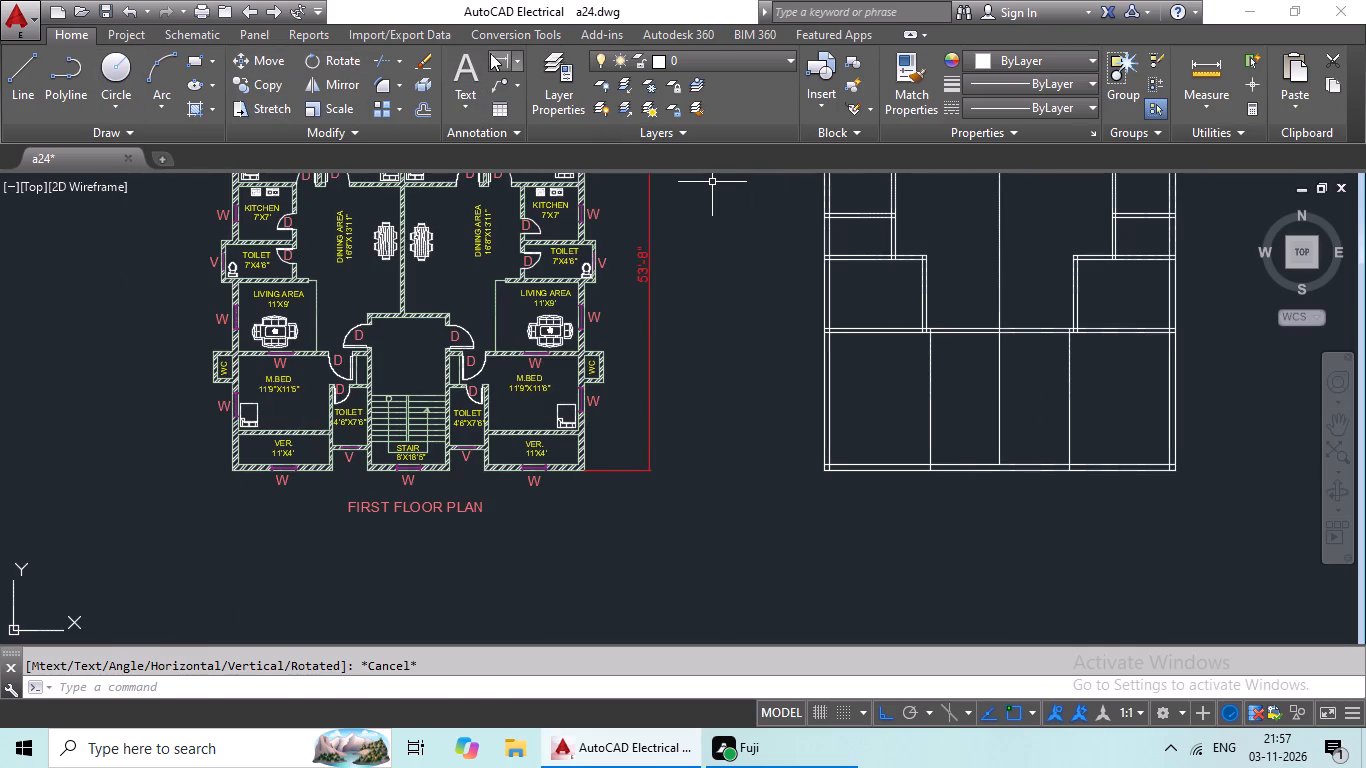
pyautogui.moveTo(491, 53); pyautogui.dragTo(500, 63)
pyautogui.scroll(2, 538, 248)
pyautogui.moveTo(477, 309); pyautogui.dragTo(539, 114, button='middle')
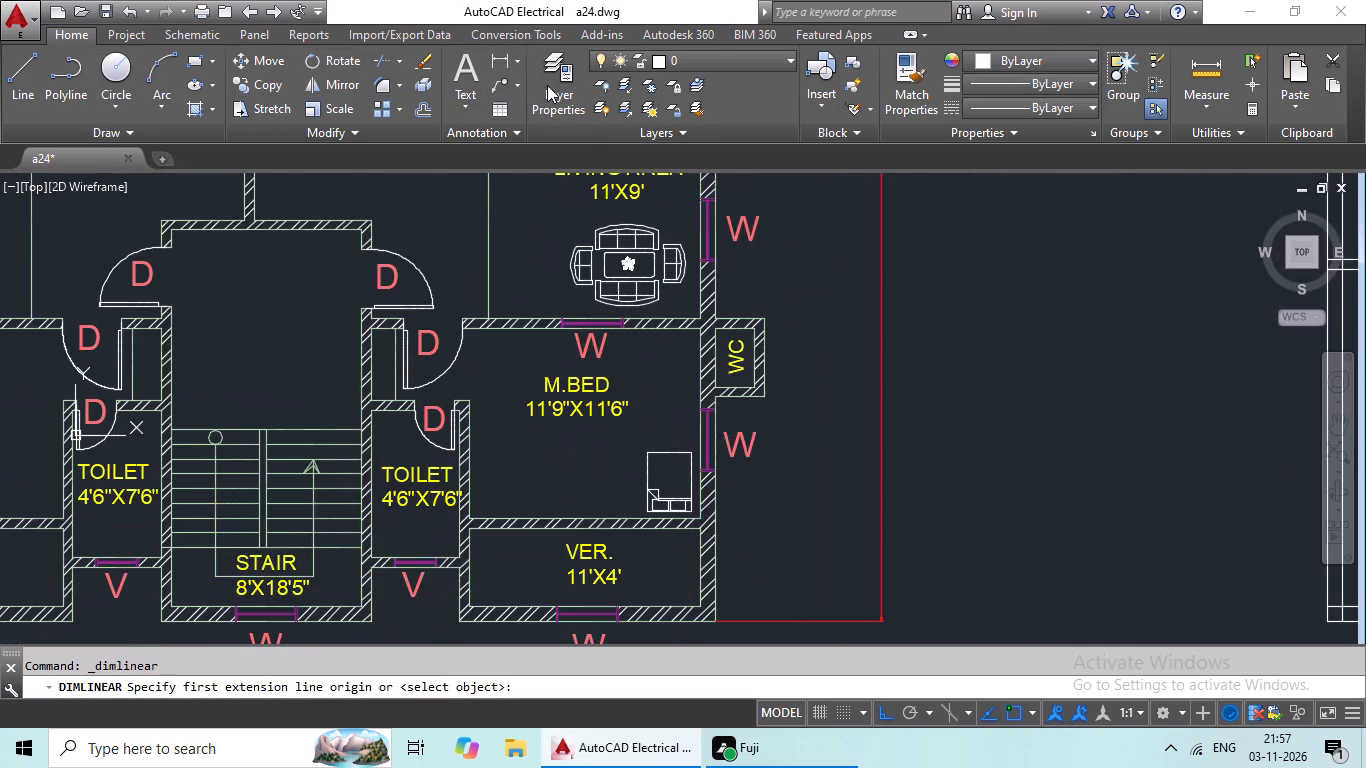
pyautogui.scroll(3, 180, 438)
pyautogui.click(142, 415)
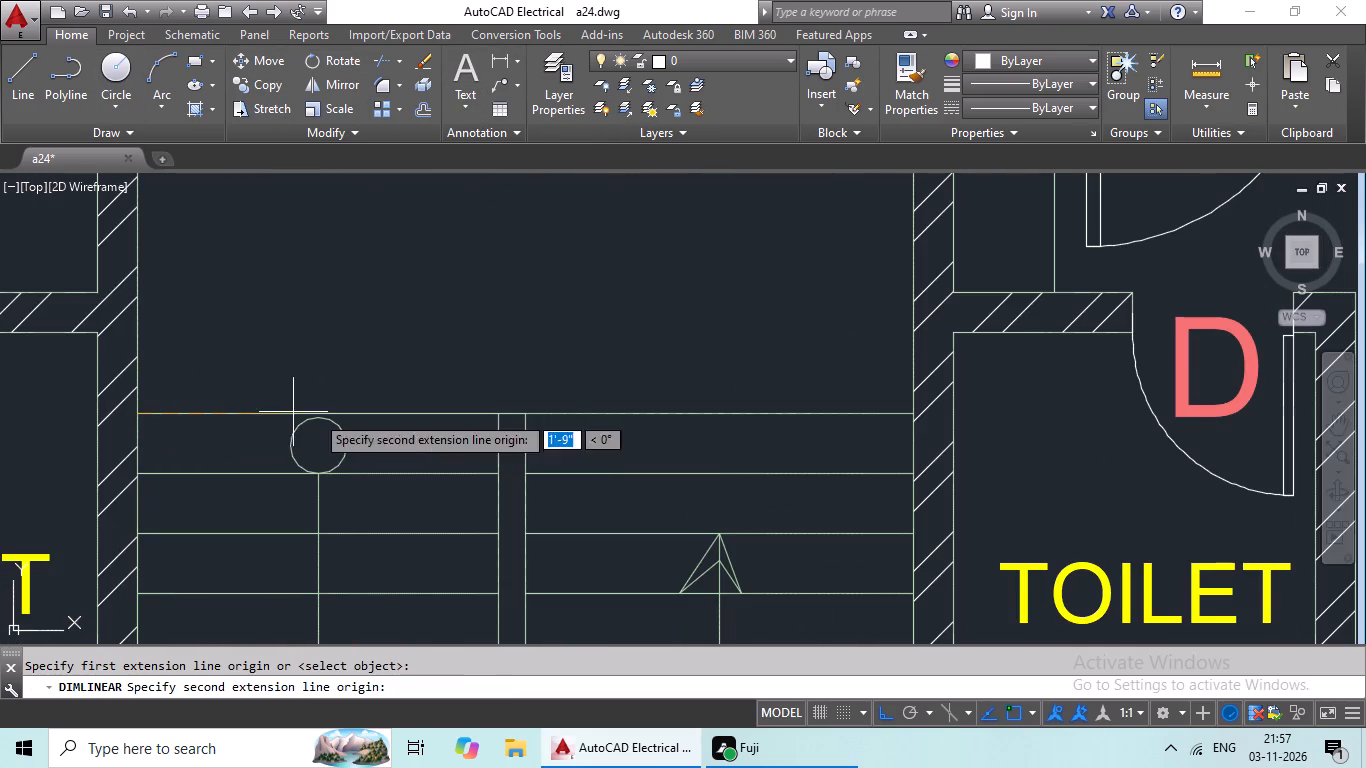
pyautogui.moveTo(499, 417); pyautogui.dragTo(498, 401)
pyautogui.scroll(2, 498, 364)
pyautogui.scroll(-6, 498, 364)
pyautogui.press('Escape')
# Erase the two vertical partition lines on either side of the centre line in the new layout's bottom row.
pyautogui.scroll(-3, 624, 426)
pyautogui.moveTo(765, 451); pyautogui.dragTo(627, 467, button='middle')
pyautogui.scroll(4, 685, 437)
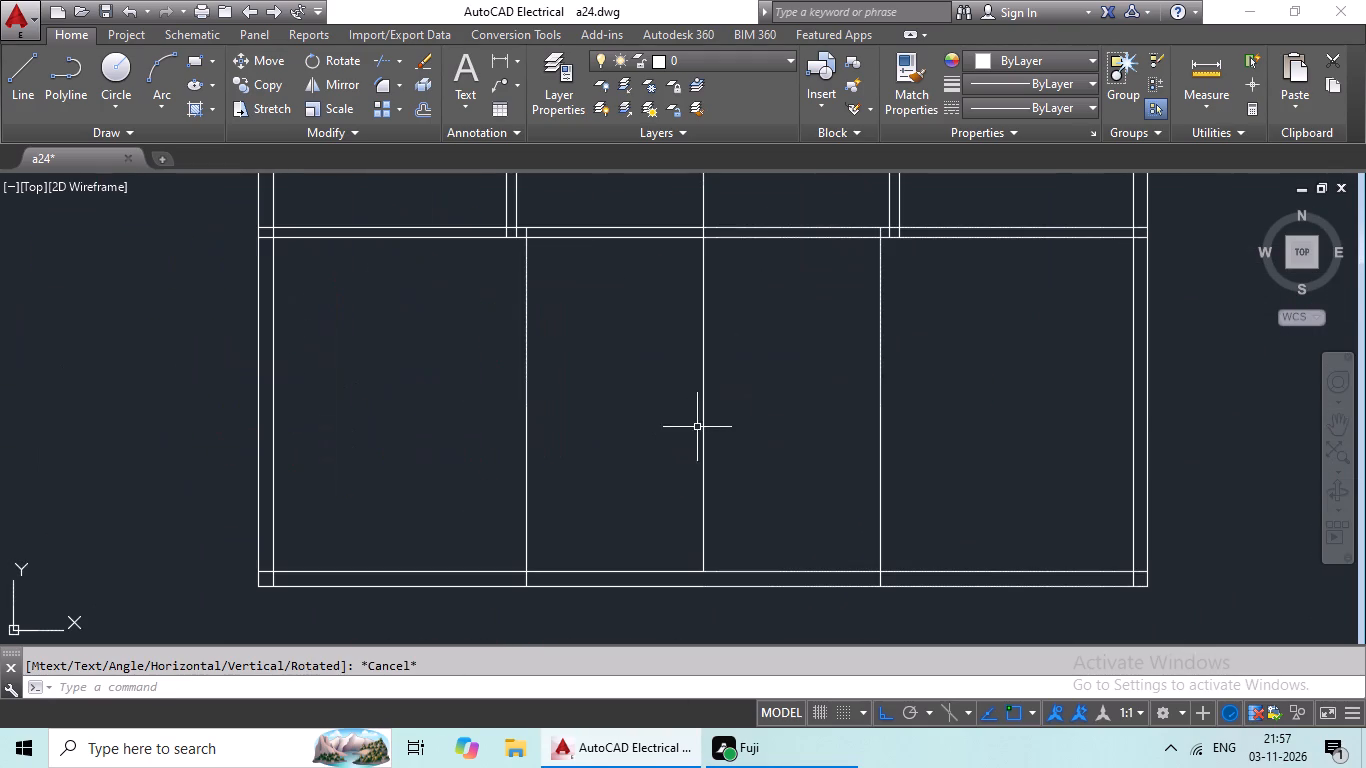
pyautogui.moveTo(983, 350); pyautogui.dragTo(851, 449)
pyautogui.moveTo(567, 355); pyautogui.dragTo(481, 423)
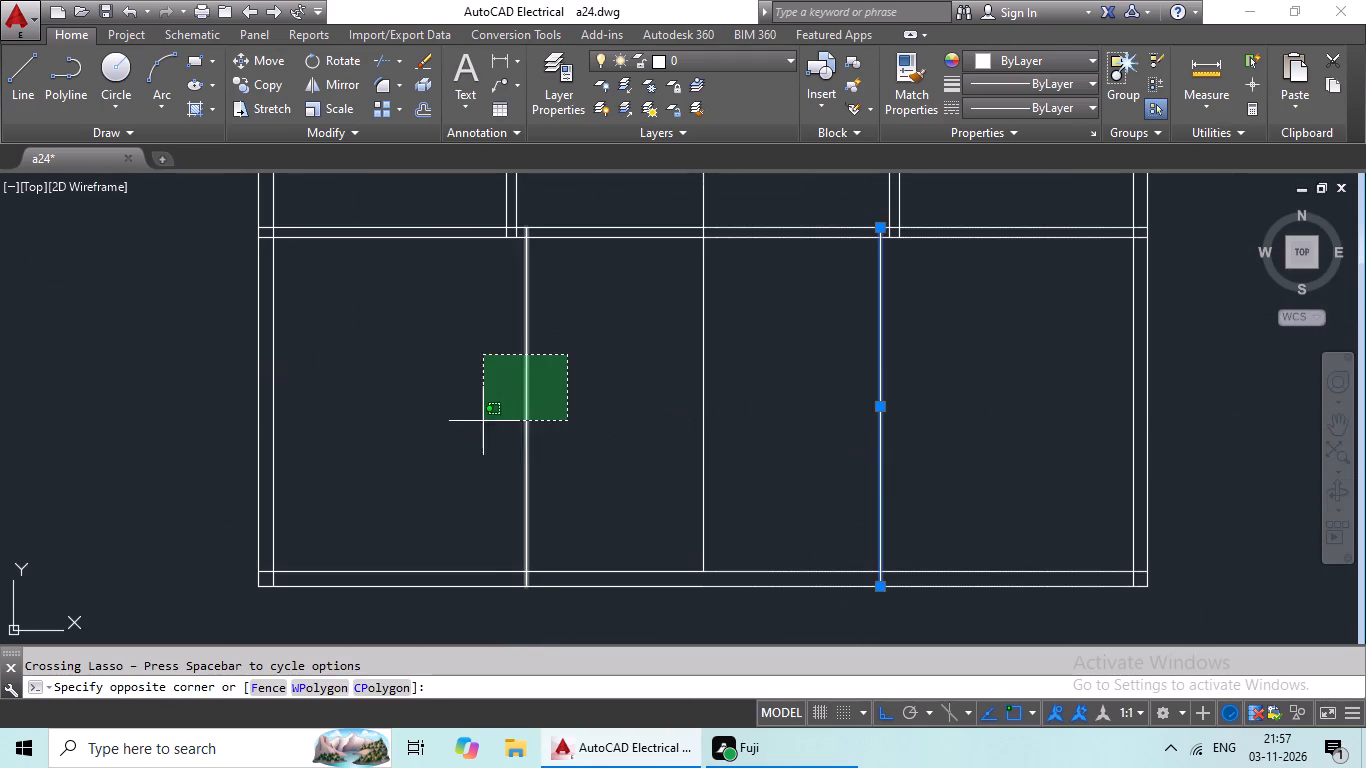
pyautogui.moveTo(481, 423); pyautogui.dragTo(477, 426)
pyautogui.click(477, 426)
pyautogui.press('Delete')
pyautogui.scroll(-1, 507, 360)
pyautogui.moveTo(506, 360); pyautogui.dragTo(532, 374, button='middle')
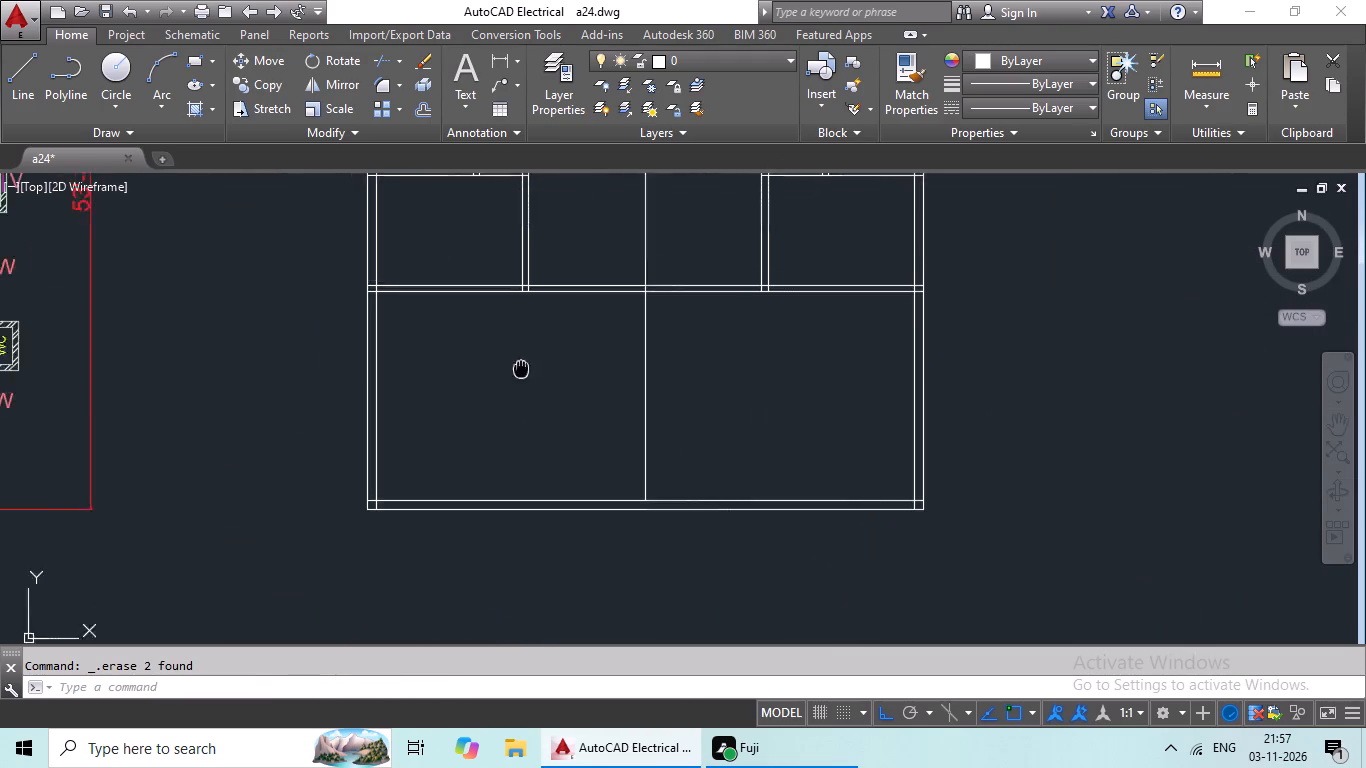
pyautogui.moveTo(532, 374); pyautogui.dragTo(552, 393, button='middle')
pyautogui.press('Escape')
pyautogui.press('Escape')
pyautogui.scroll(-1, 642, 394)
pyautogui.press('Escape')
pyautogui.press('Escape')
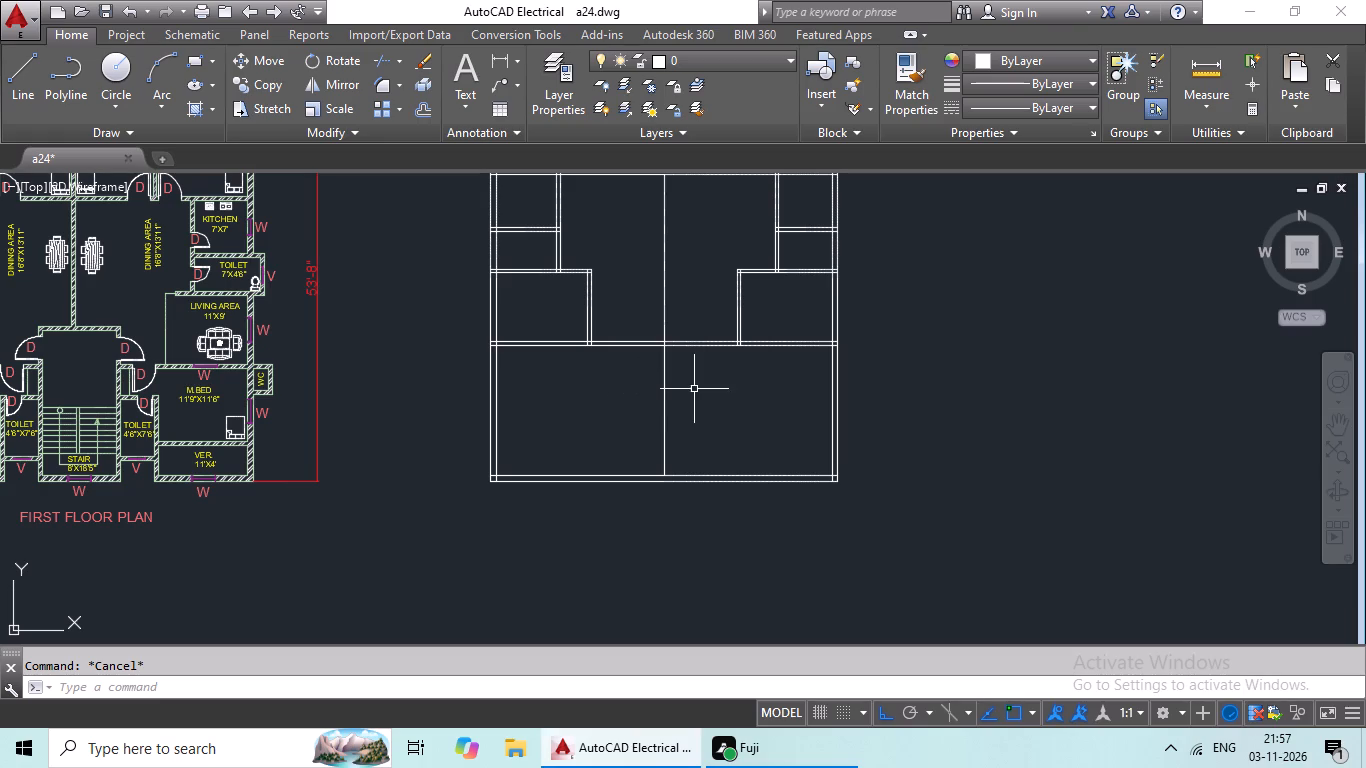
pyautogui.press('Escape')
# Offset the new layout's vertical centre line 5' to both sides.
pyautogui.press('o')
pyautogui.press('Return')
pyautogui.write("5'")
pyautogui.press('Return')
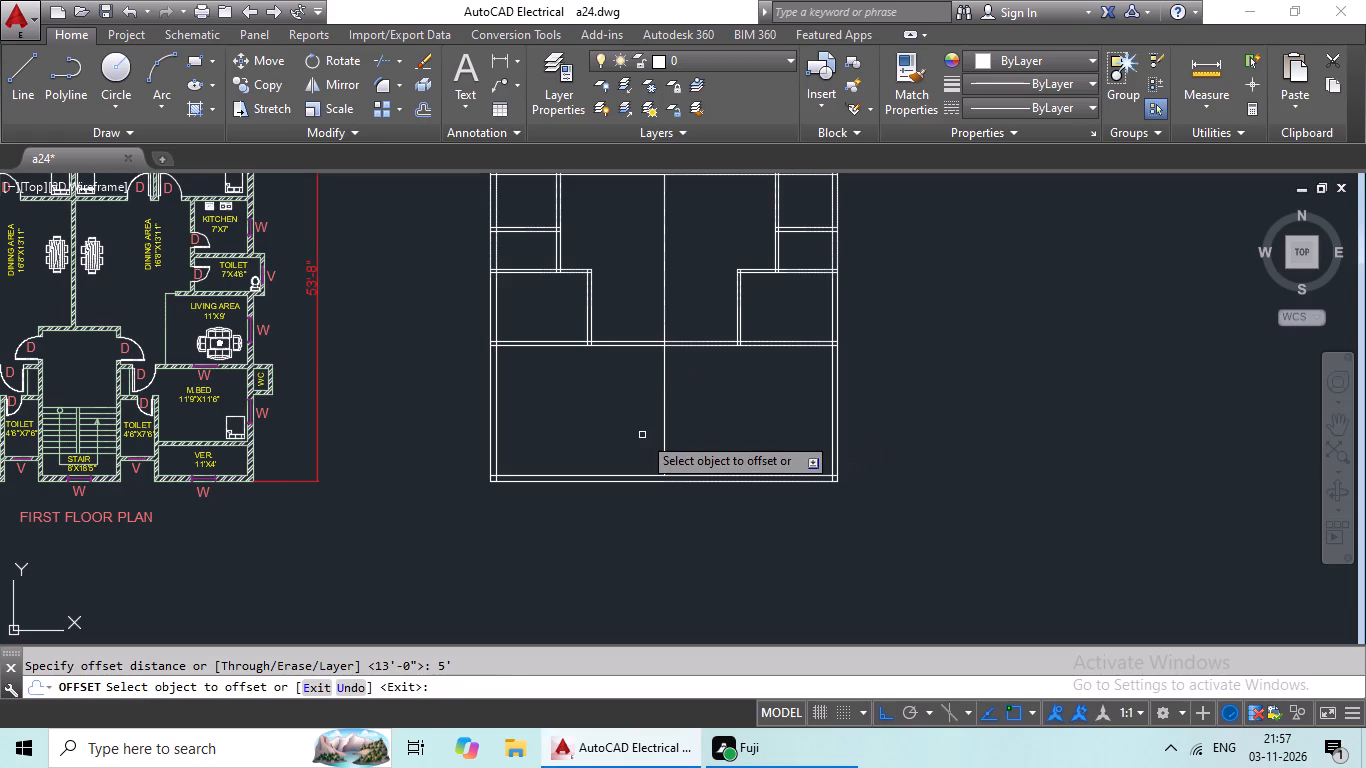
pyautogui.click(664, 426)
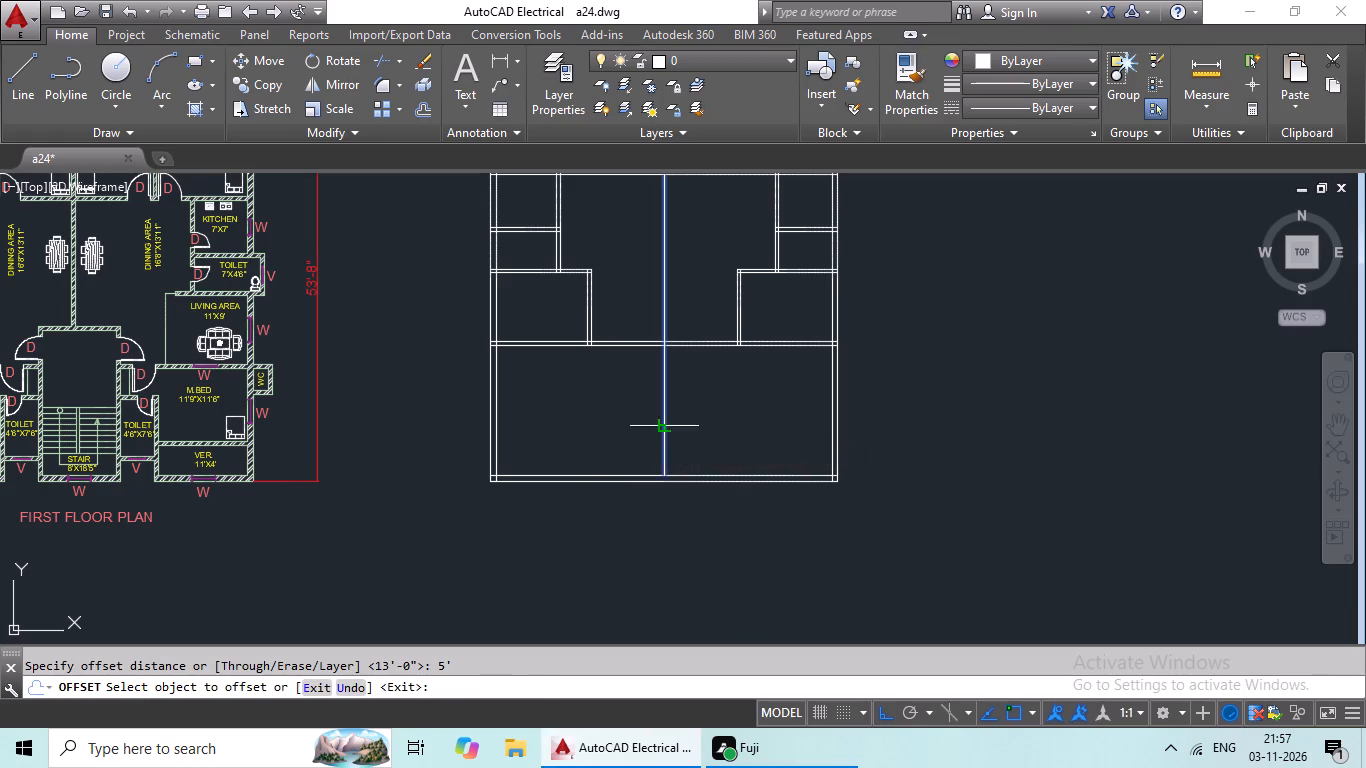
pyautogui.click(649, 435)
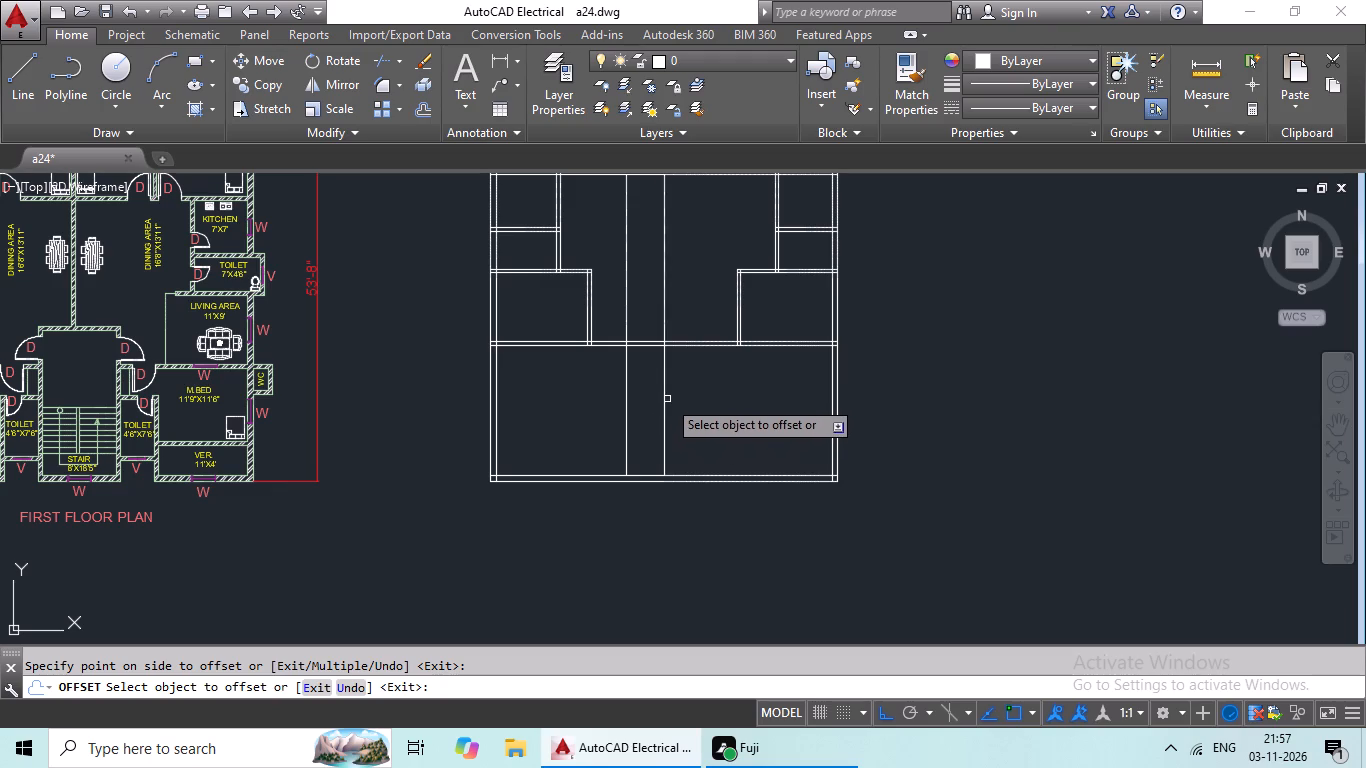
pyautogui.moveTo(665, 403); pyautogui.dragTo(708, 411)
pyautogui.click(735, 411)
pyautogui.moveTo(784, 399); pyautogui.dragTo(758, 407, button='middle')
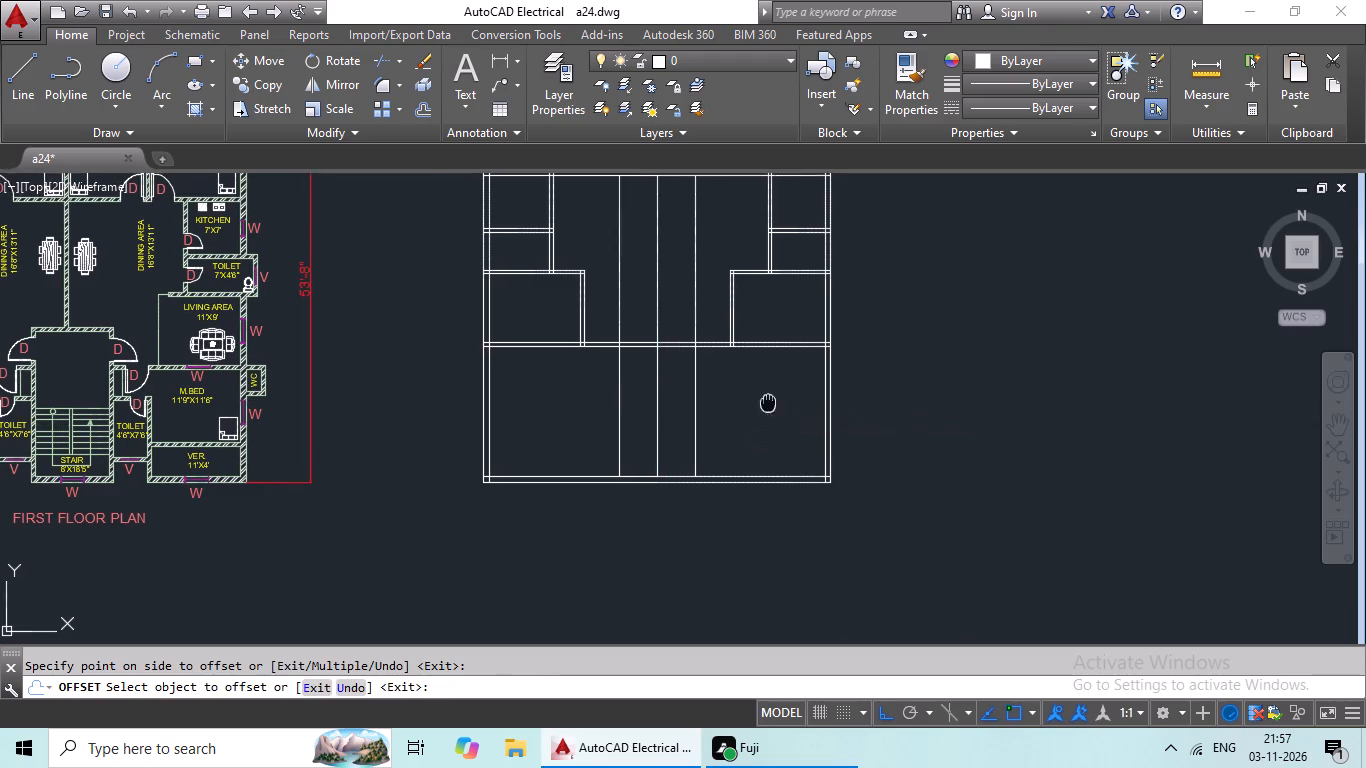
pyautogui.moveTo(758, 407); pyautogui.dragTo(725, 421, button='middle')
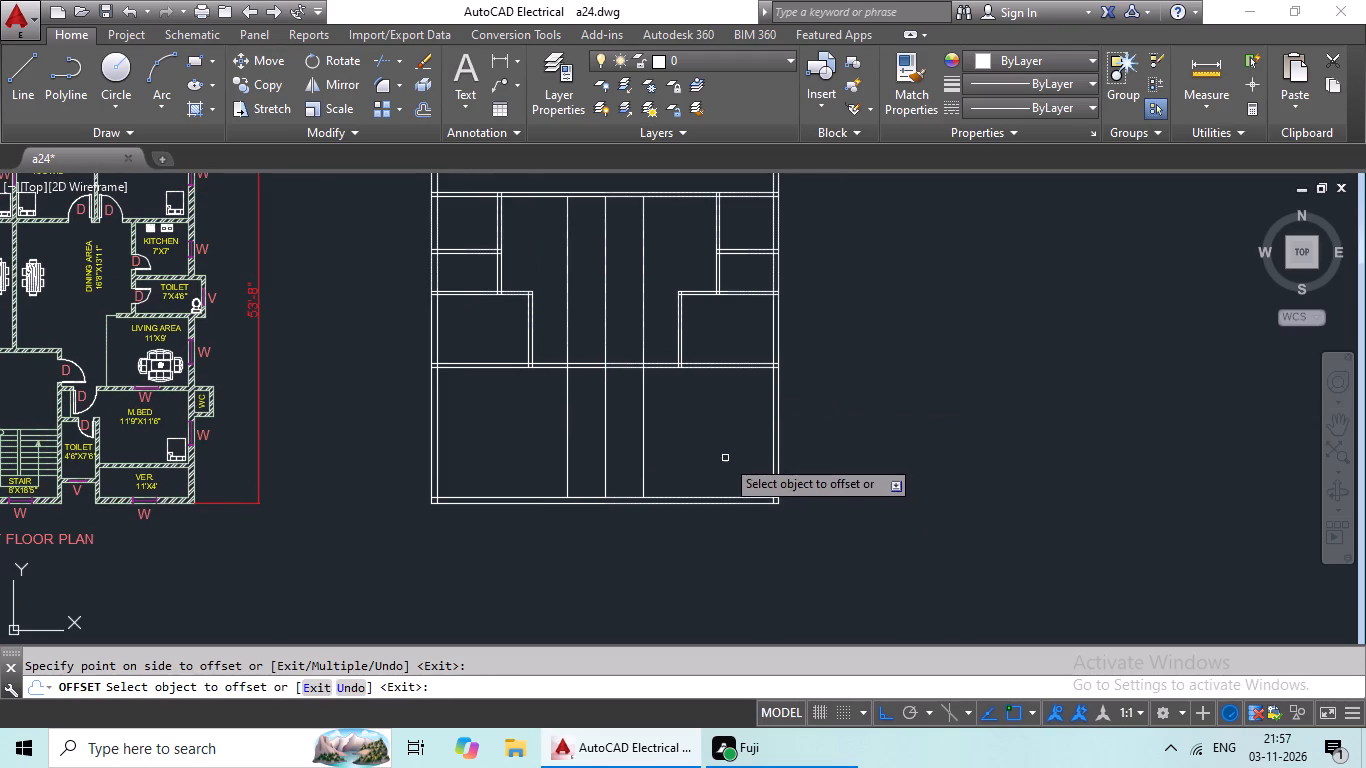
pyautogui.press('Escape')
pyautogui.press('Escape')
pyautogui.press('Escape')
# Trim both 5' offset lines above the lower horizontal partition, keeping their parts in the bottom row.
pyautogui.write('tr')
pyautogui.press('space')
pyautogui.press('space')
pyautogui.scroll(4, 627, 336)
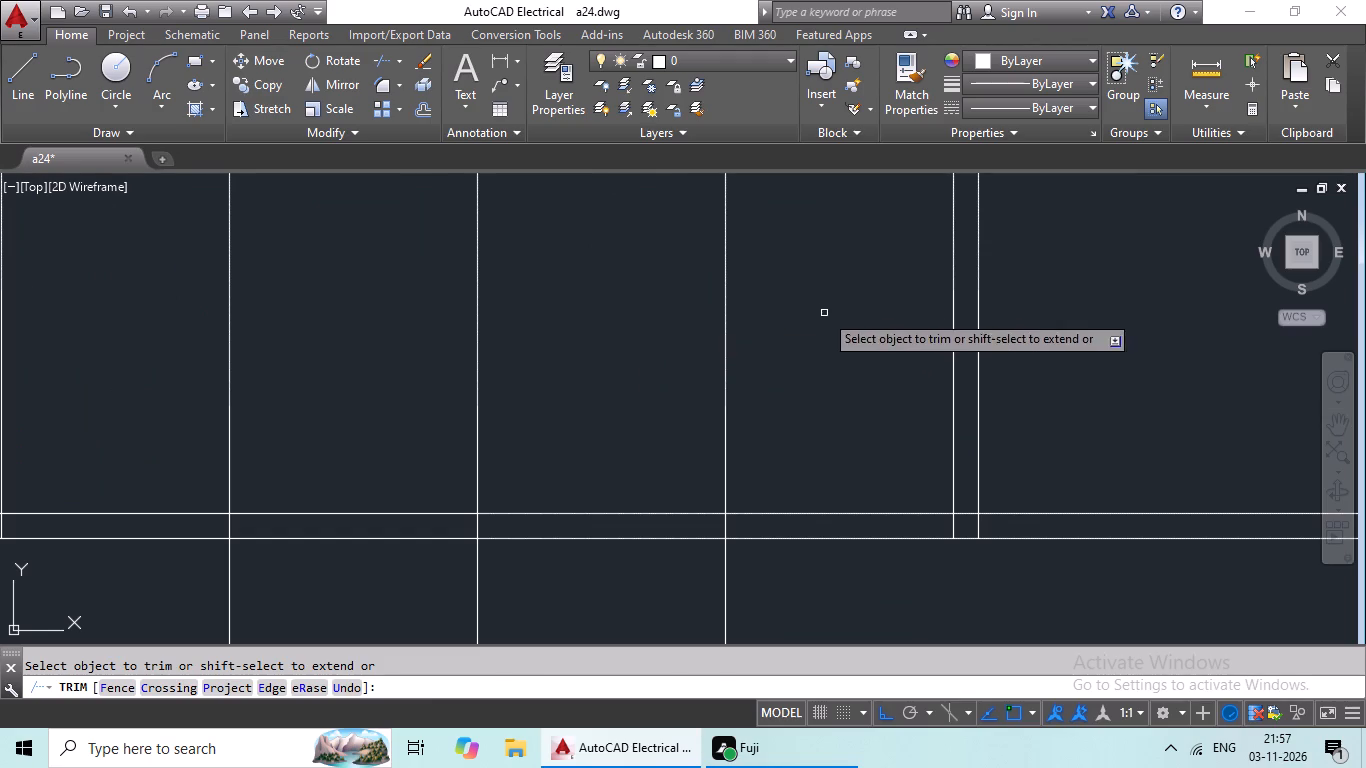
pyautogui.moveTo(815, 308); pyautogui.dragTo(728, 384)
pyautogui.click(723, 386)
pyautogui.scroll(-3, 745, 367)
pyautogui.scroll(2, 635, 361)
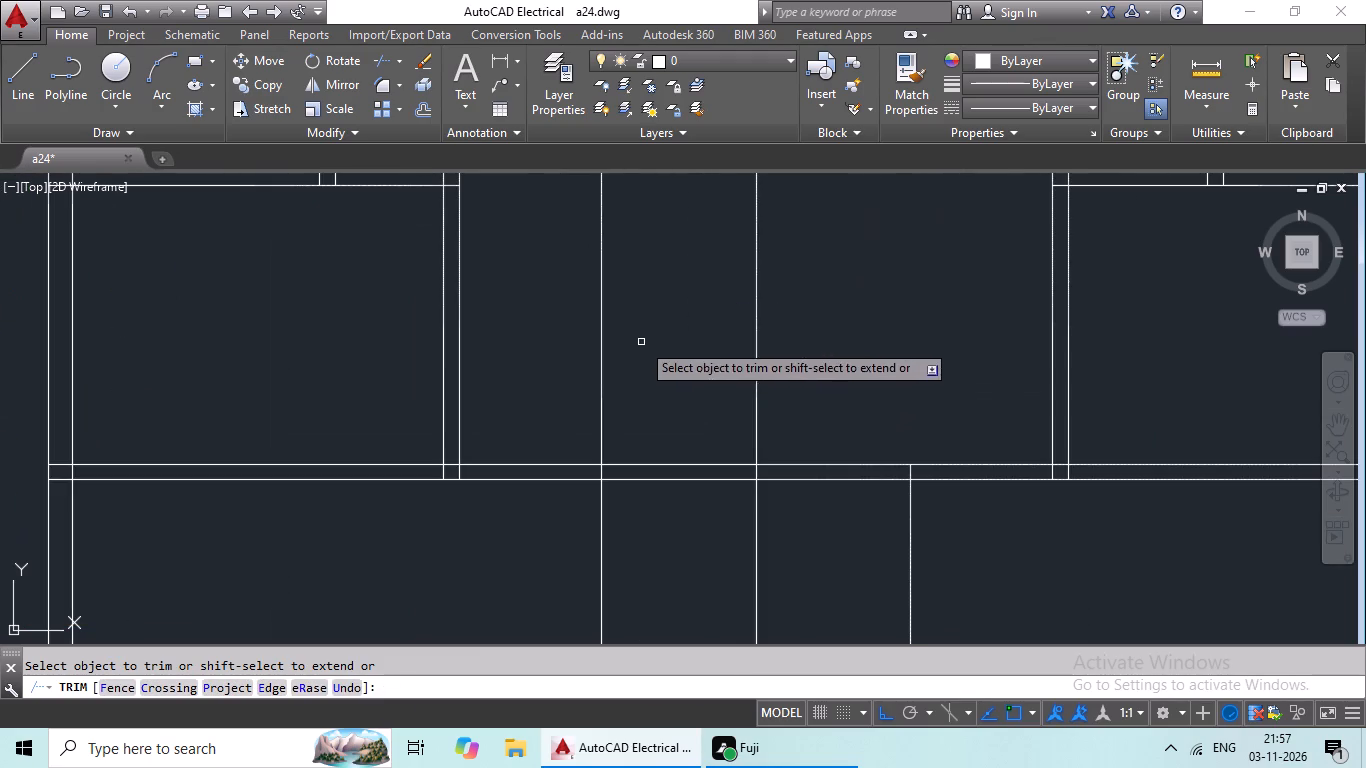
pyautogui.moveTo(641, 342); pyautogui.dragTo(562, 405)
pyautogui.moveTo(562, 404); pyautogui.dragTo(578, 396)
pyautogui.scroll(-2, 662, 348)
pyautogui.moveTo(842, 431); pyautogui.dragTo(853, 380, button='middle')
pyautogui.press('Escape')
pyautogui.press('Escape')
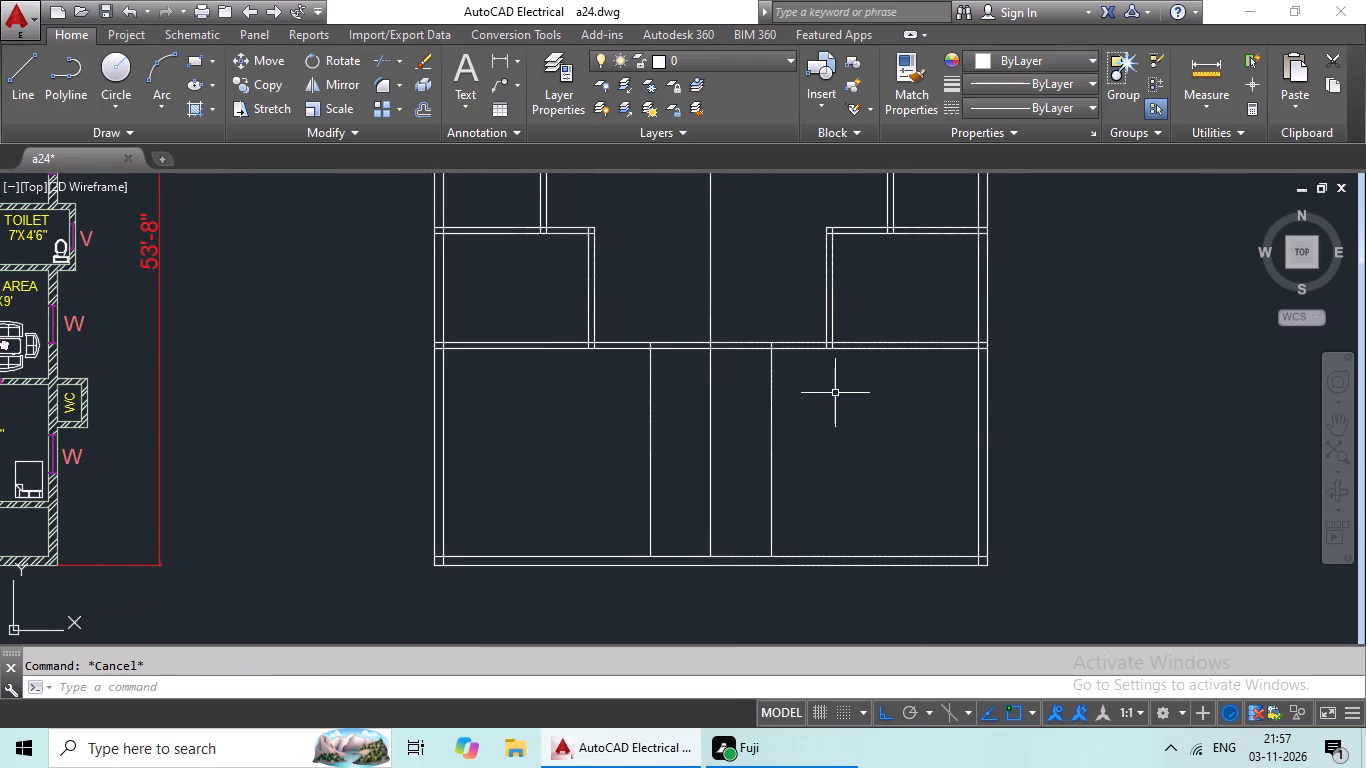
# Offset the two bottom-row partition lines 6" outward, away from the centre line, to give the walls thickness.
pyautogui.press('o')
pyautogui.press('Return')
pyautogui.write('6"')
pyautogui.press('Return')
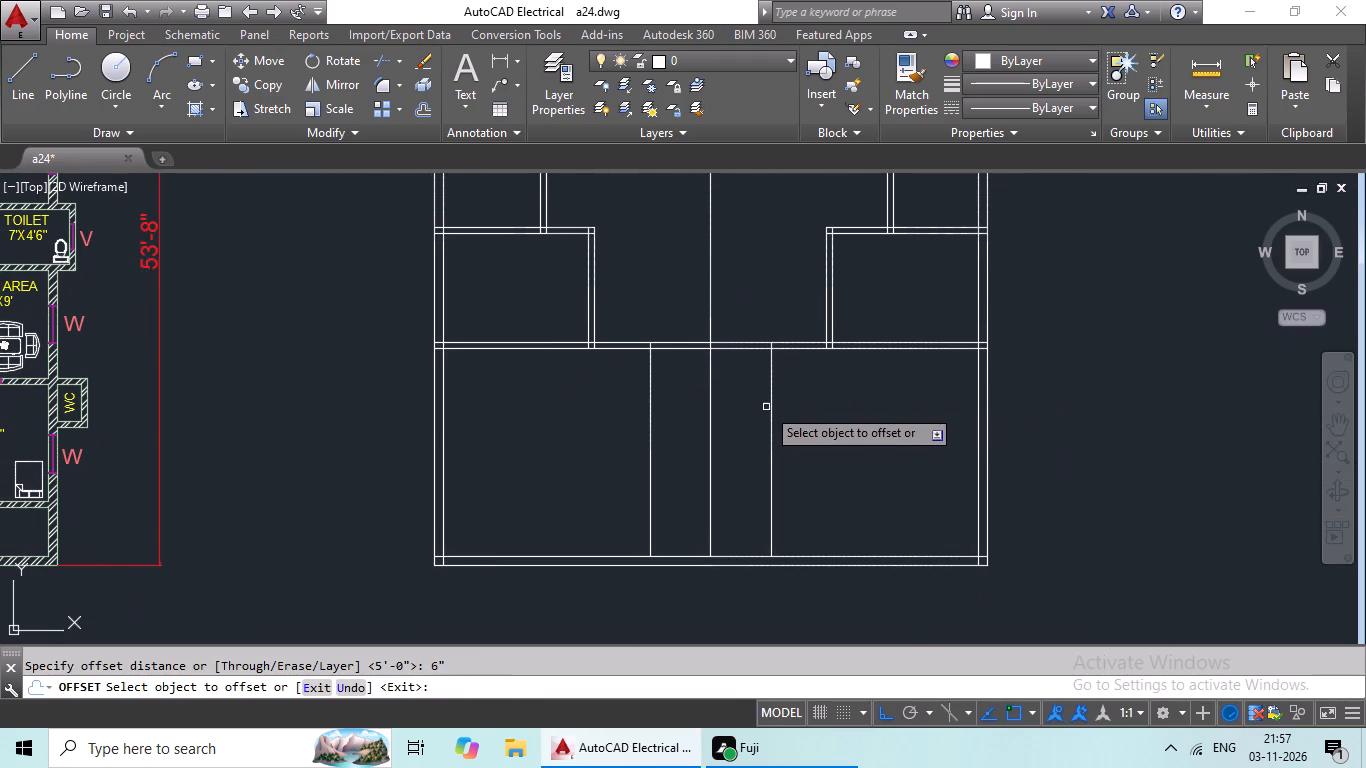
pyautogui.moveTo(773, 396); pyautogui.dragTo(805, 399)
pyautogui.click(918, 396)
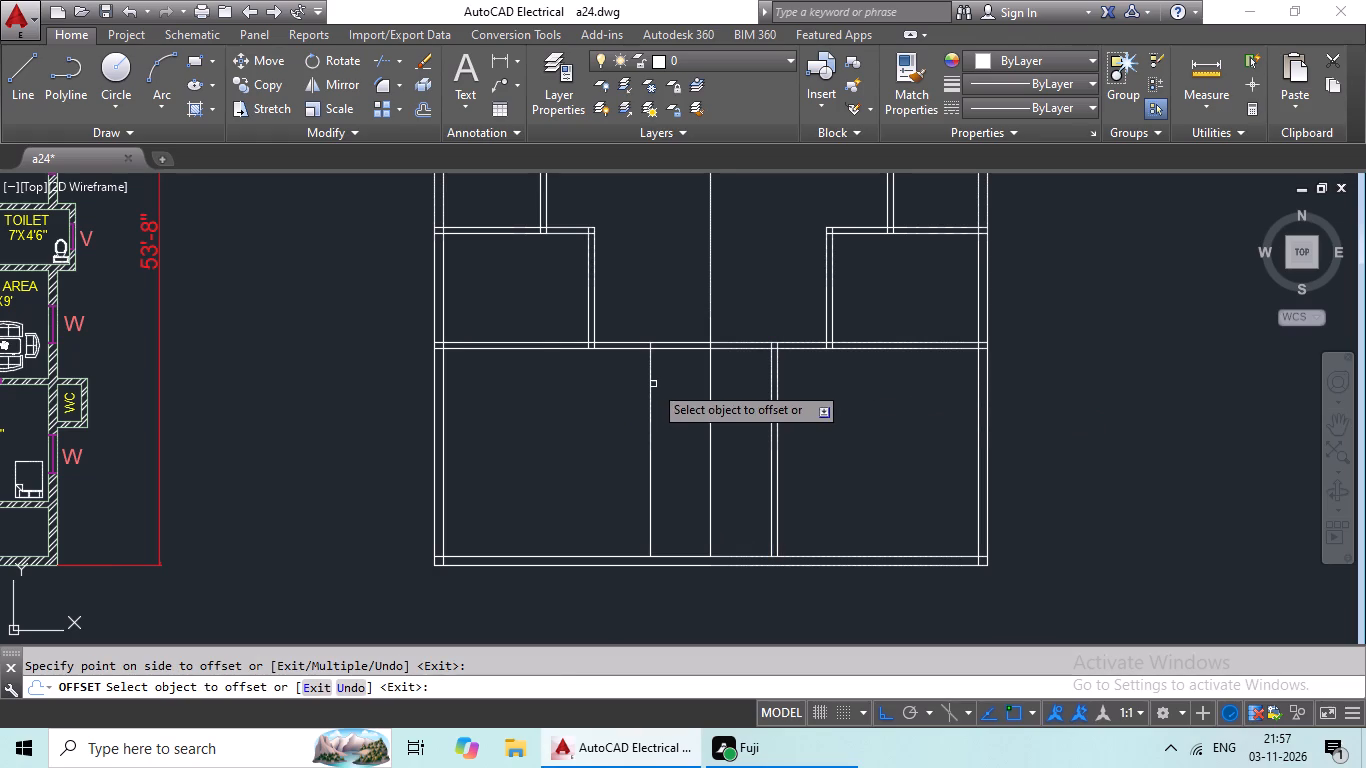
pyautogui.moveTo(648, 390); pyautogui.dragTo(581, 405)
pyautogui.click(579, 406)
pyautogui.press('Escape')
pyautogui.press('Escape')
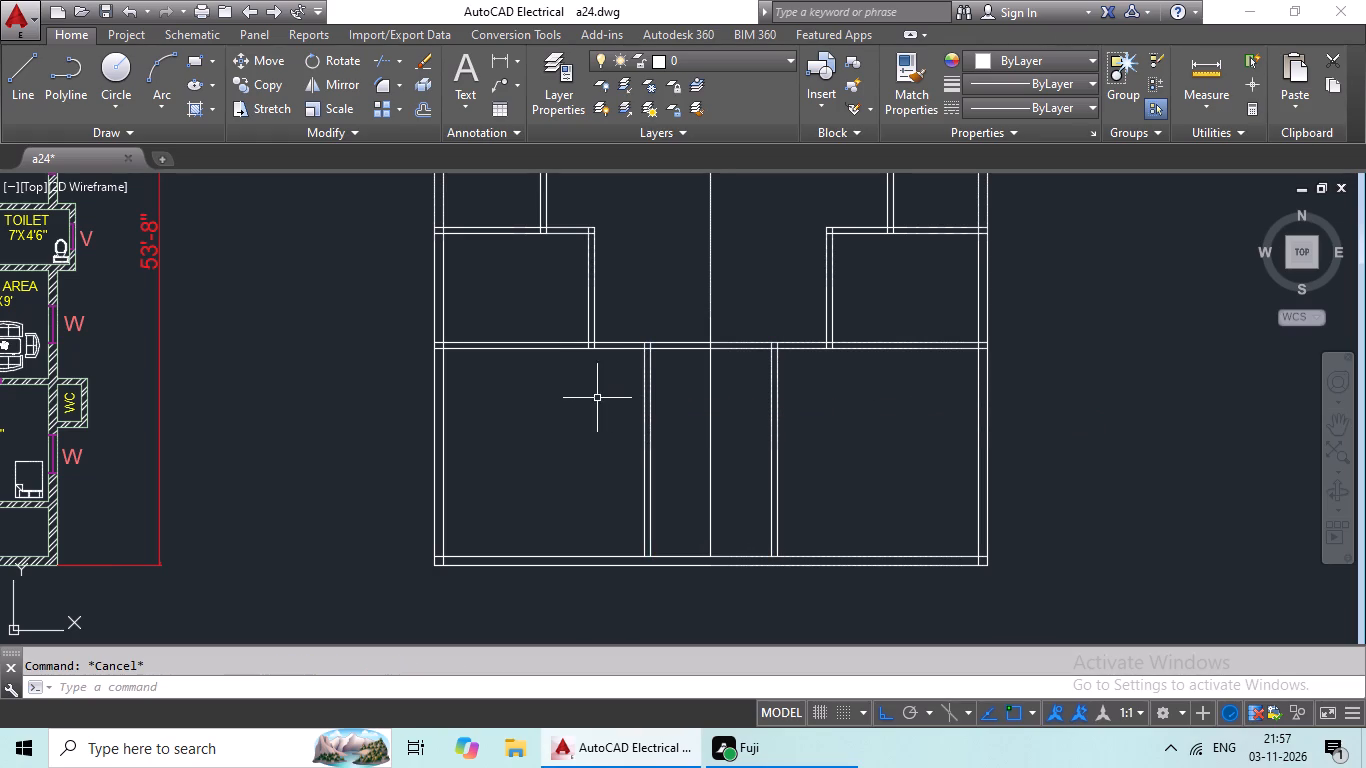
pyautogui.moveTo(588, 399); pyautogui.dragTo(665, 388, button='middle')
pyautogui.press('Escape')
pyautogui.press('Escape')
pyautogui.press('Escape')
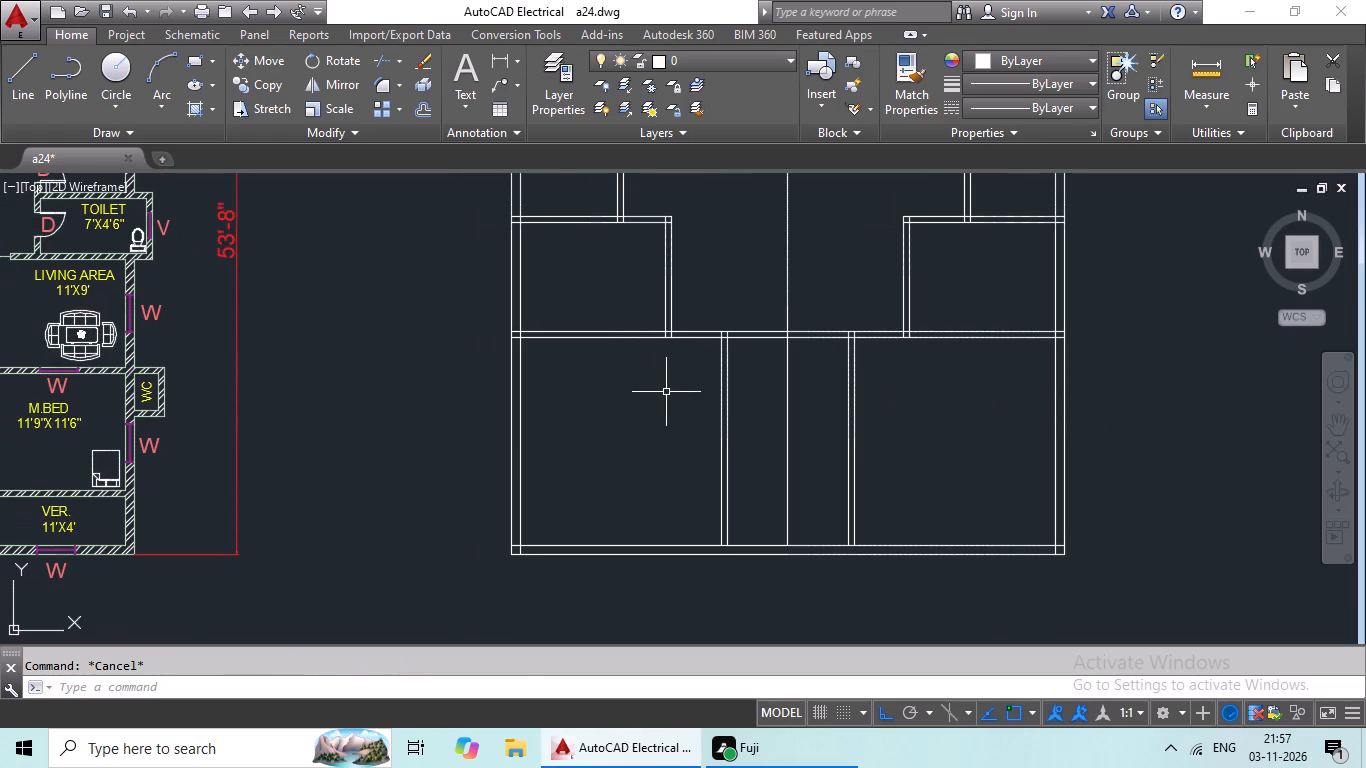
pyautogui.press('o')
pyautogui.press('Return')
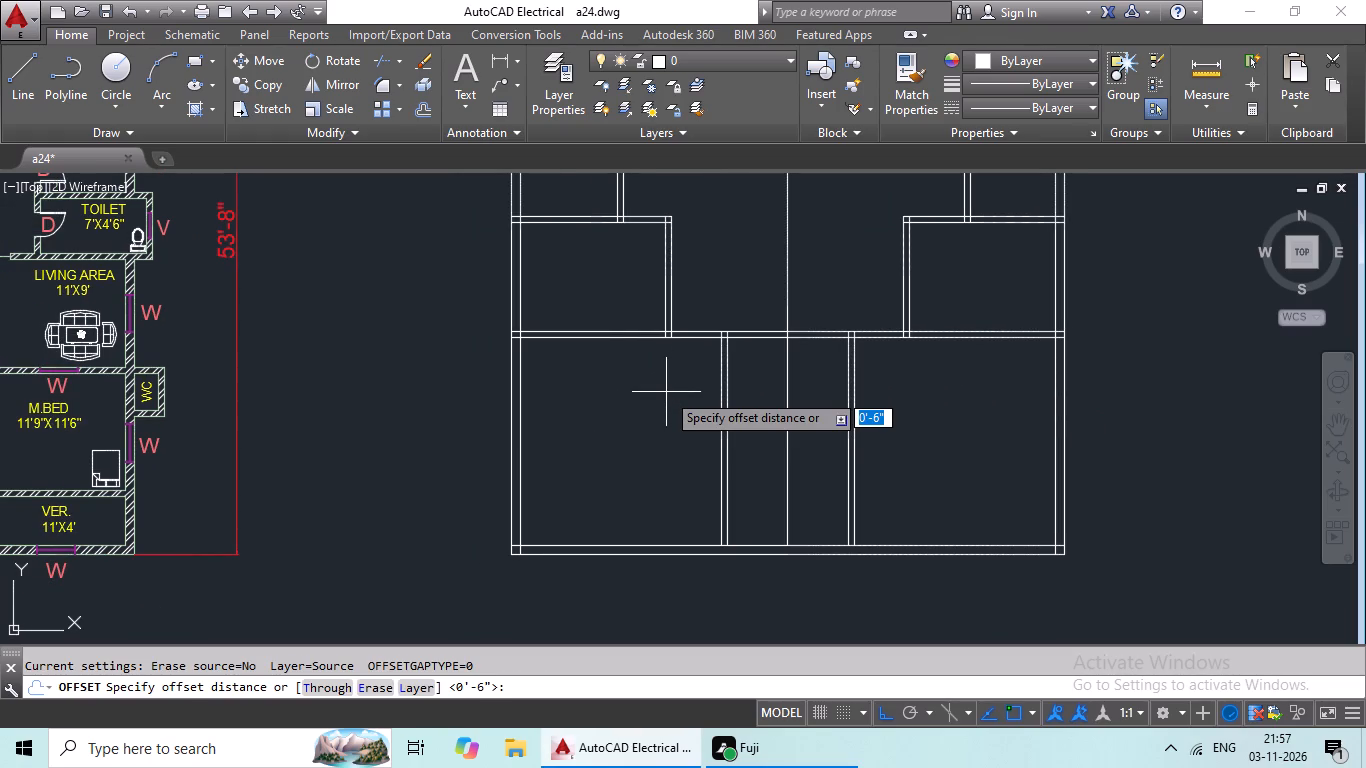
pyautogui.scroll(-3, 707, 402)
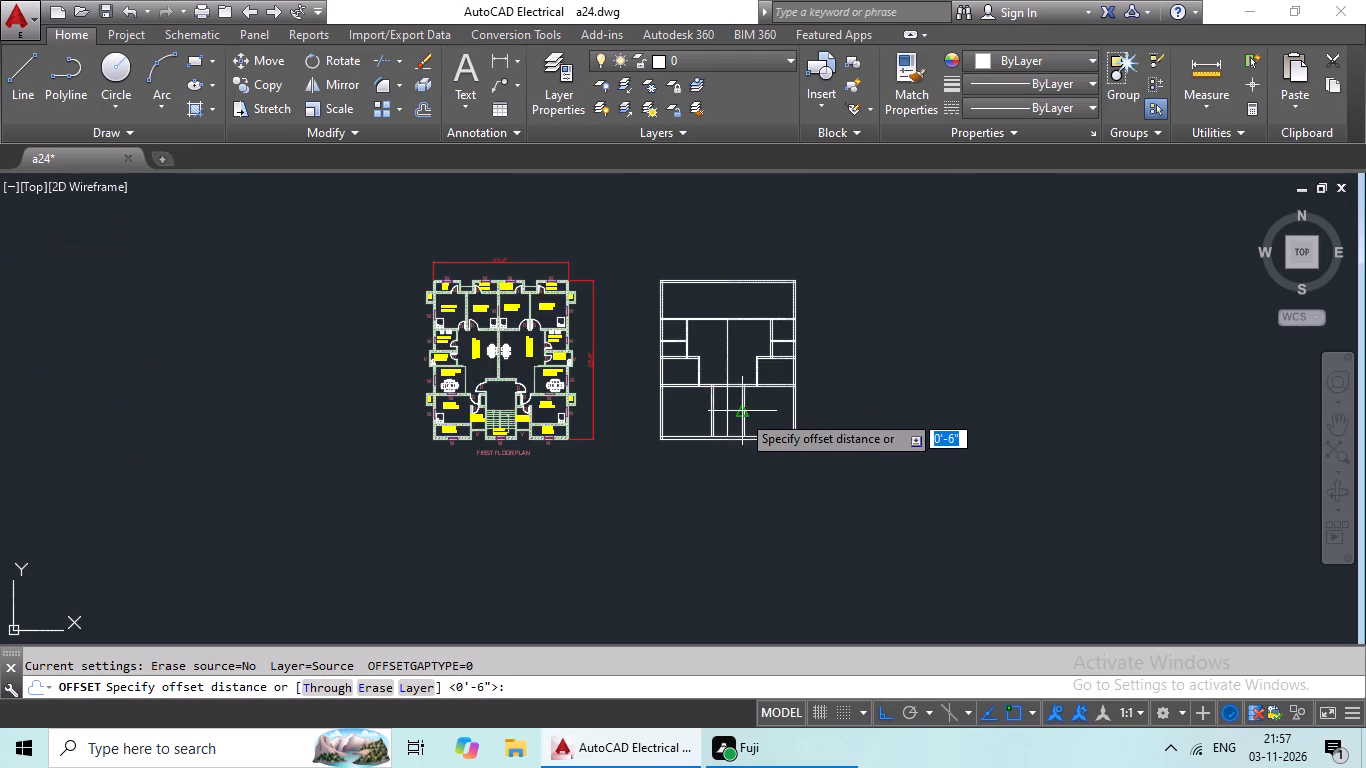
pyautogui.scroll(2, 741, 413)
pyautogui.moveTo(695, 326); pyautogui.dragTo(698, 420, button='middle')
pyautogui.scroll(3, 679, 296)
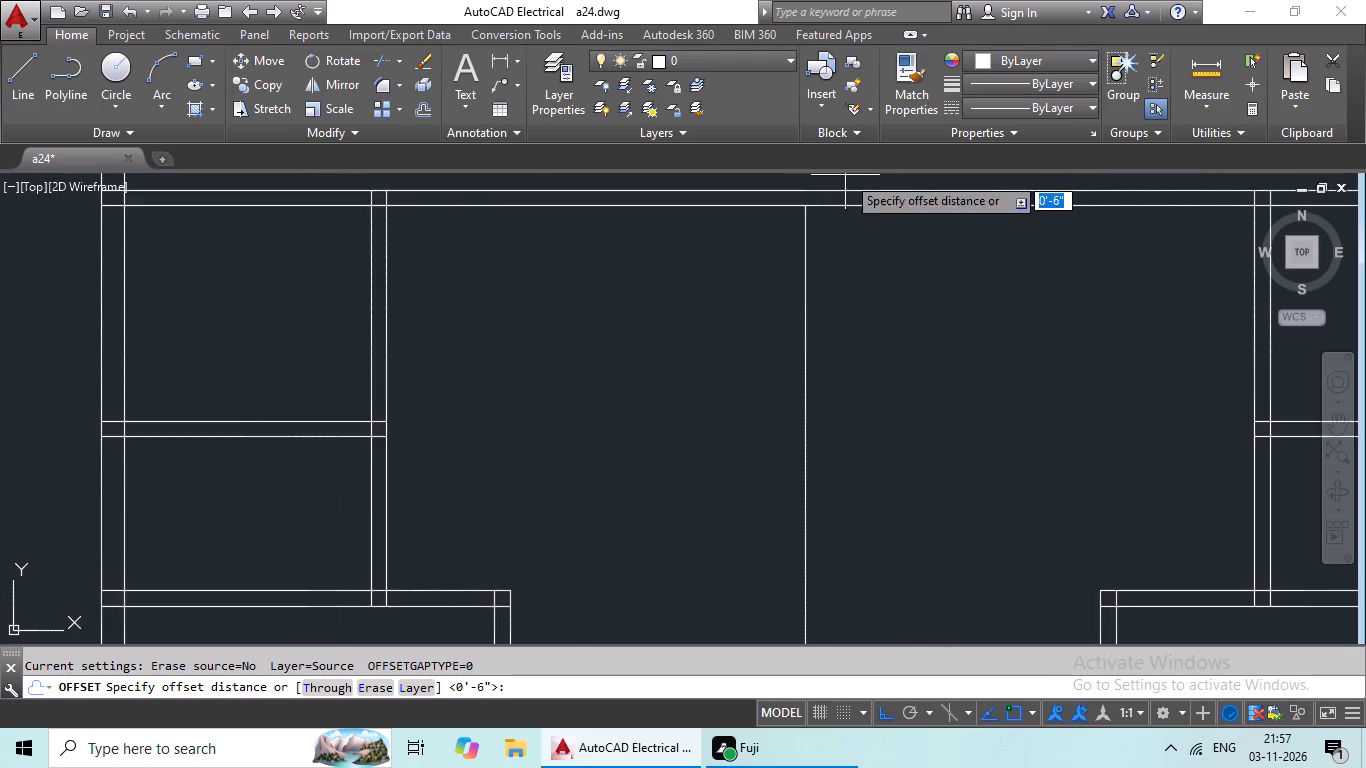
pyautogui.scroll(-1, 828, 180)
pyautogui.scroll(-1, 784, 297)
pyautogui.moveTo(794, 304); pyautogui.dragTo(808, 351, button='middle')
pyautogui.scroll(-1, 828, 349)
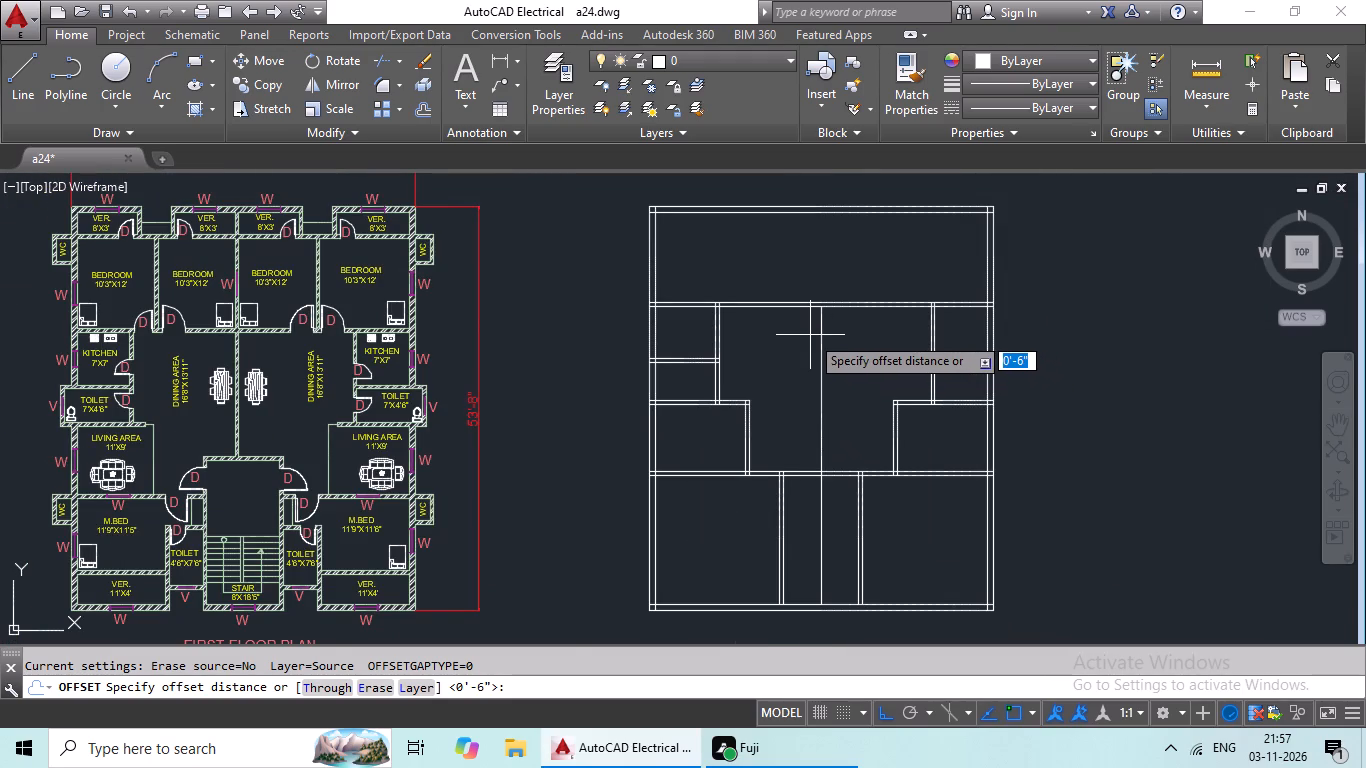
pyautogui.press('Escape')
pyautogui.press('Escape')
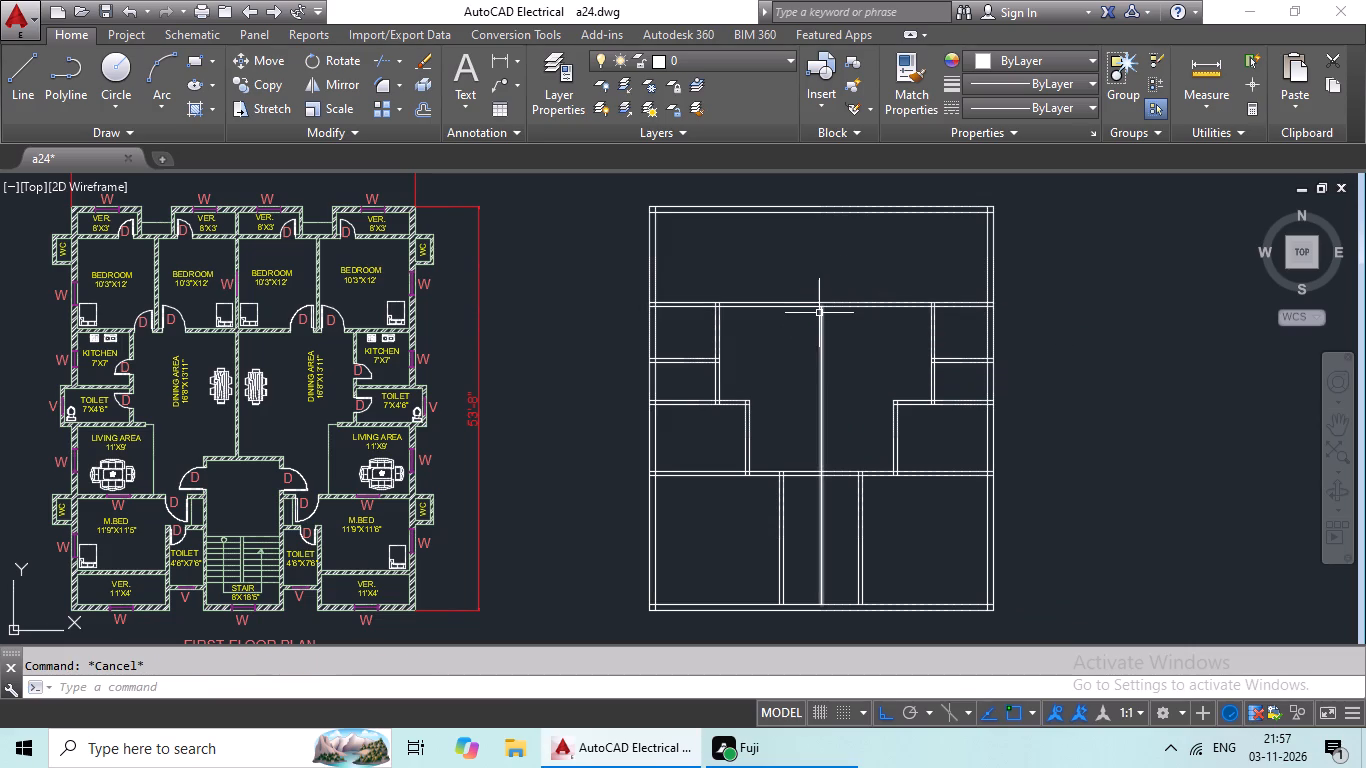
# Extend the new layout's vertical centre line upward through the upper horizontal partition and top row to the outer top wall line.
pyautogui.press('e')
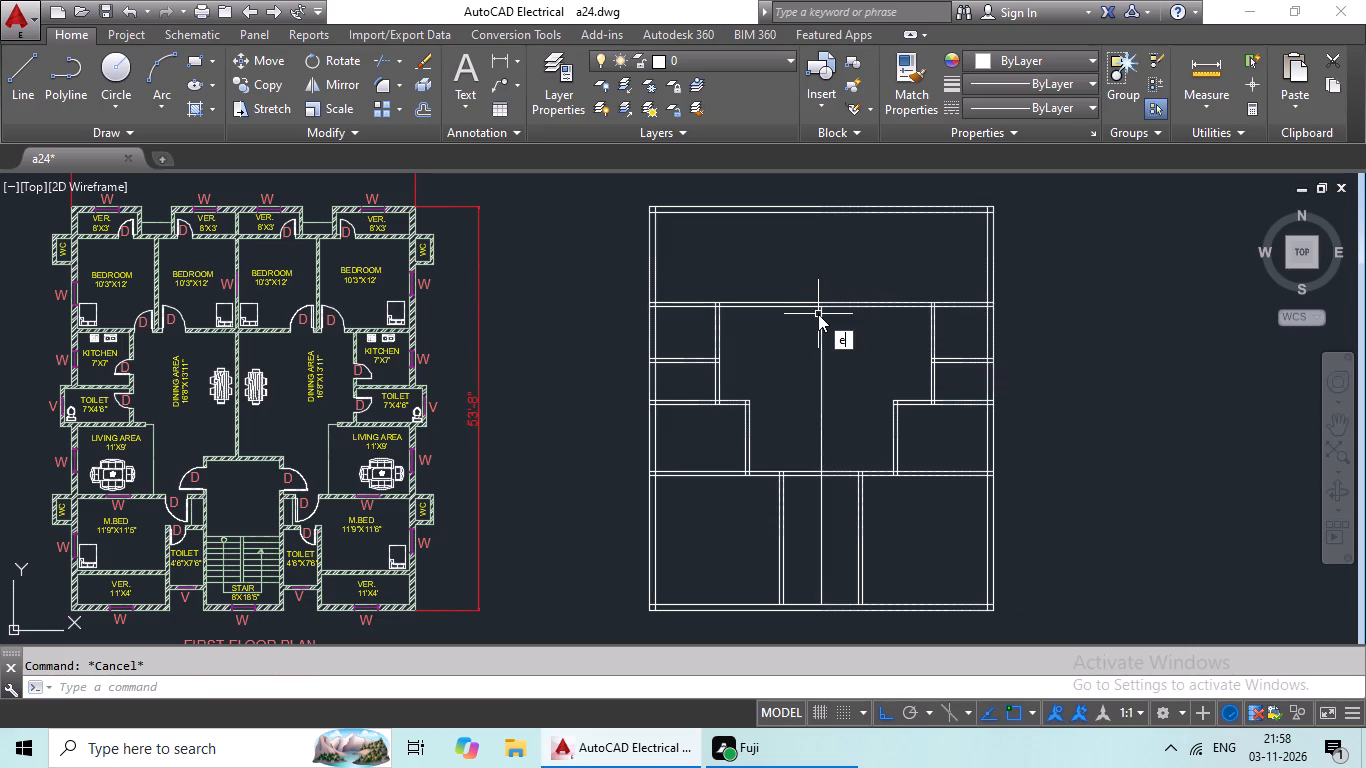
pyautogui.press('x')
pyautogui.press('space')
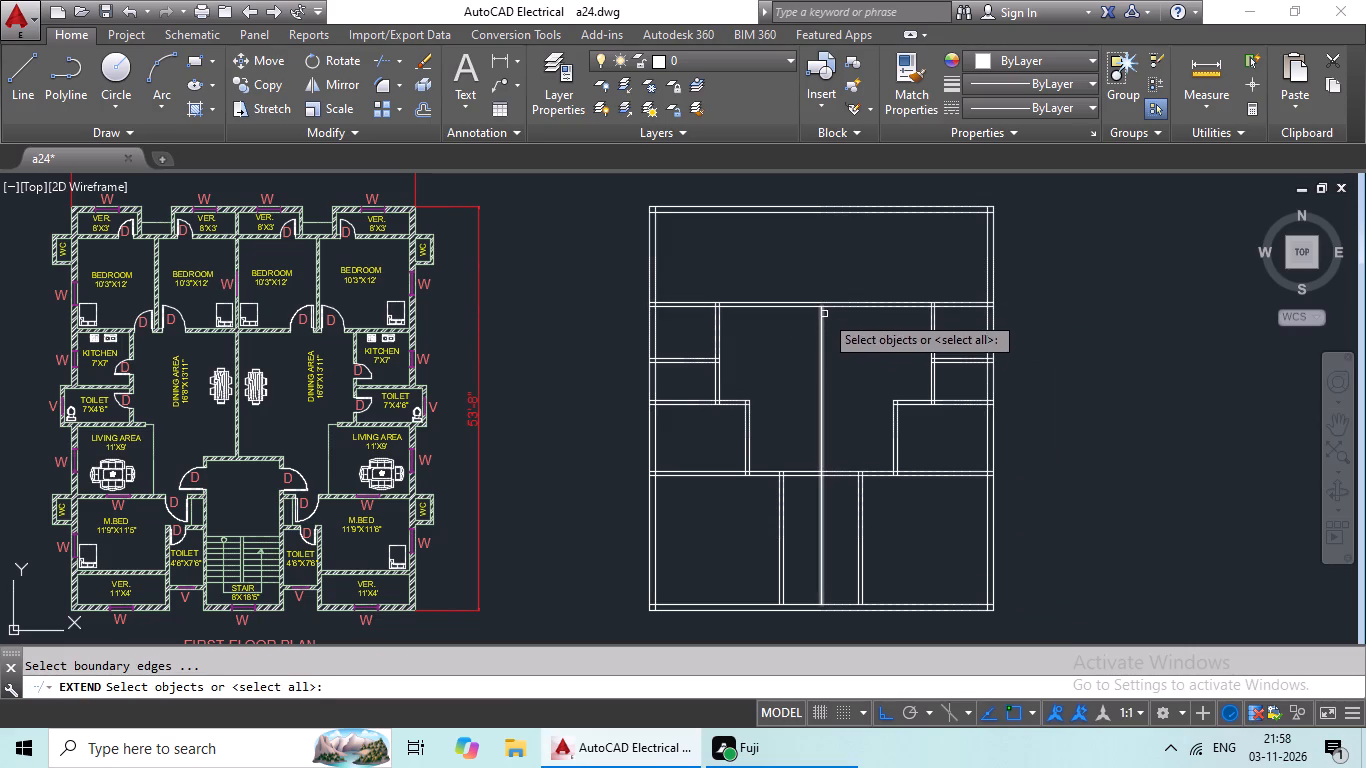
pyautogui.press('space')
pyautogui.click(820, 340)
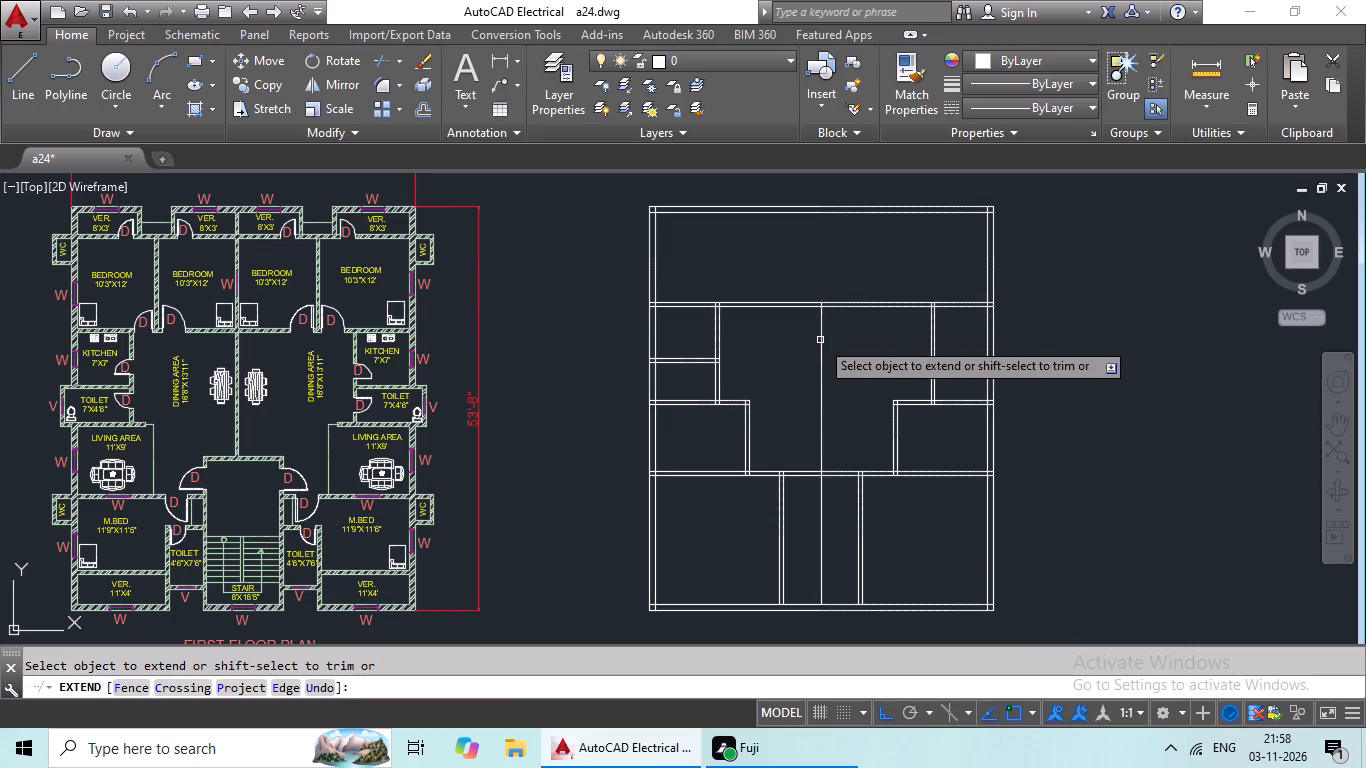
pyautogui.click(820, 332)
pyautogui.moveTo(819, 360); pyautogui.dragTo(824, 346)
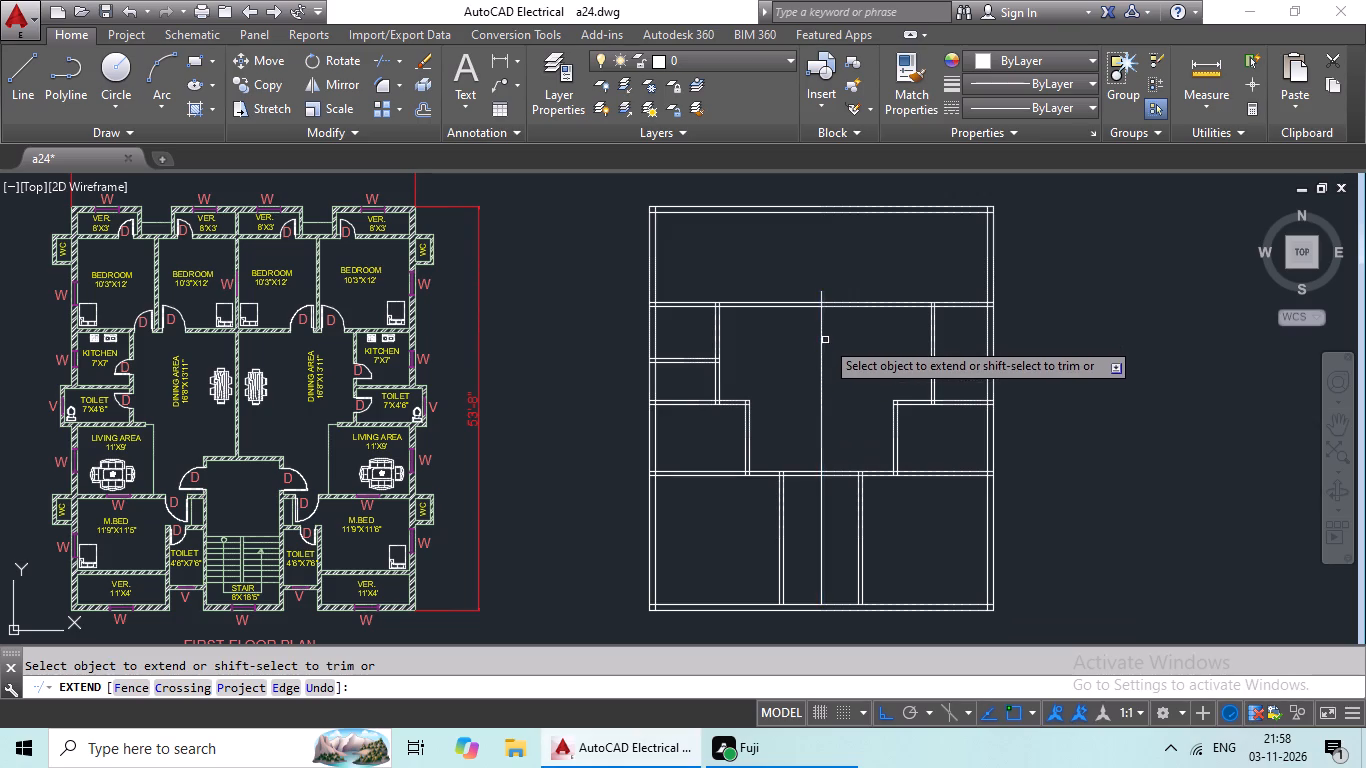
pyautogui.click(822, 314)
pyautogui.click(821, 316)
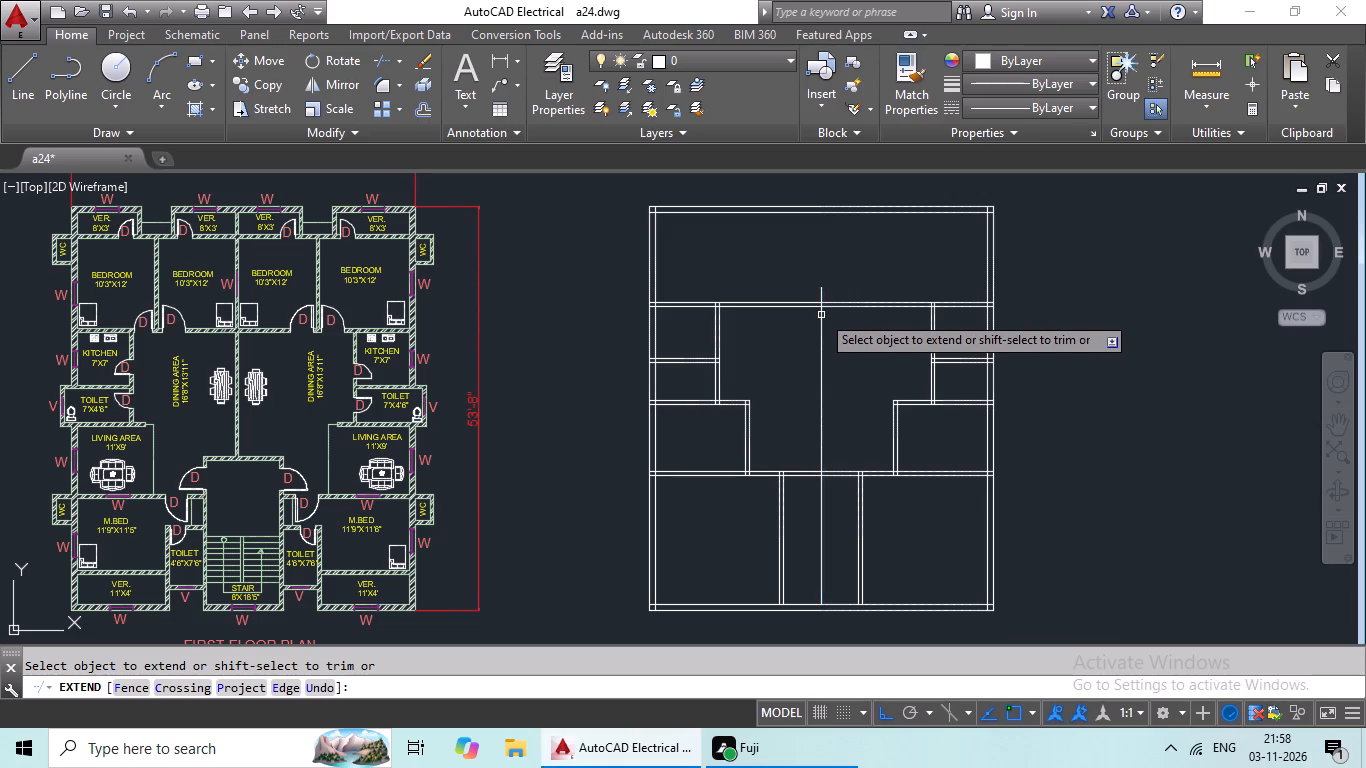
pyautogui.click(821, 307)
pyautogui.click(821, 289)
pyautogui.click(826, 329)
pyautogui.click(817, 341)
pyautogui.click(813, 347)
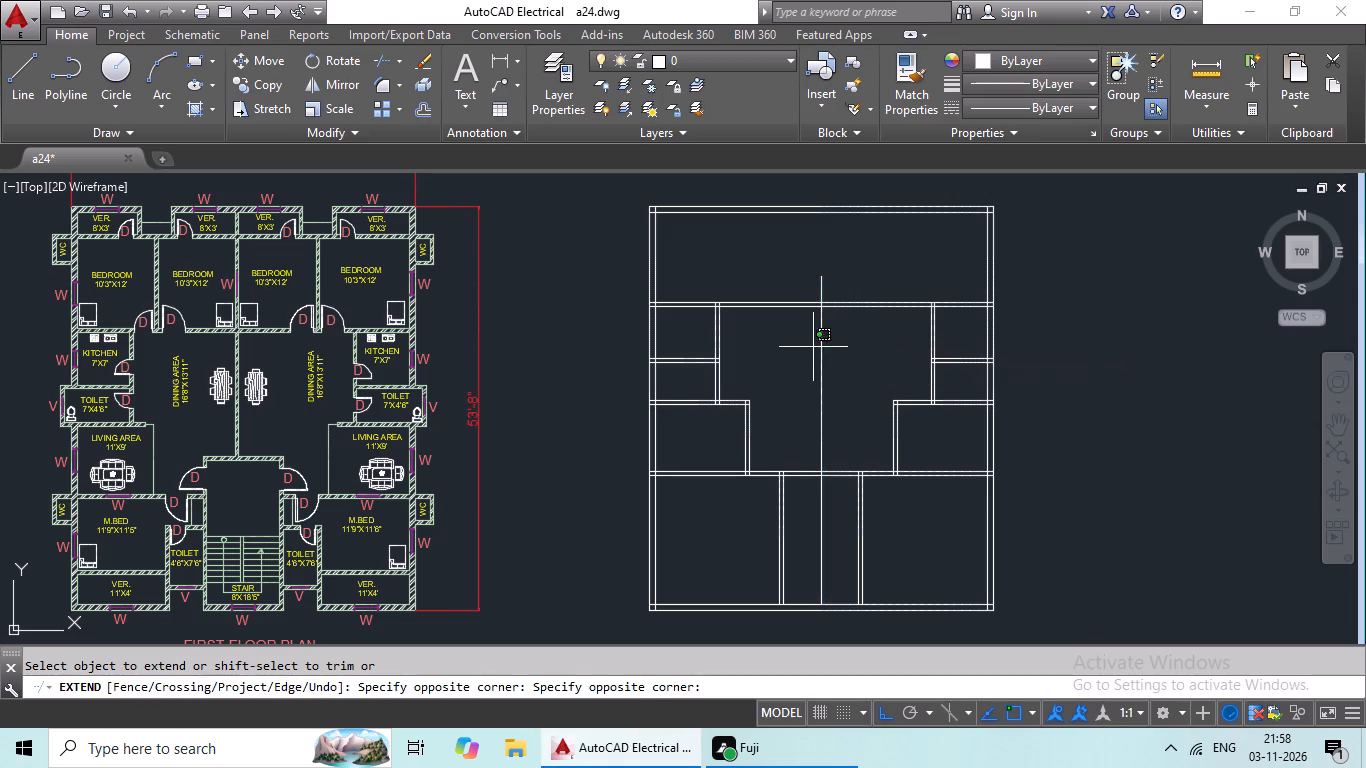
pyautogui.click(826, 327)
pyautogui.click(813, 344)
pyautogui.click(808, 350)
pyautogui.moveTo(838, 332); pyautogui.dragTo(811, 359)
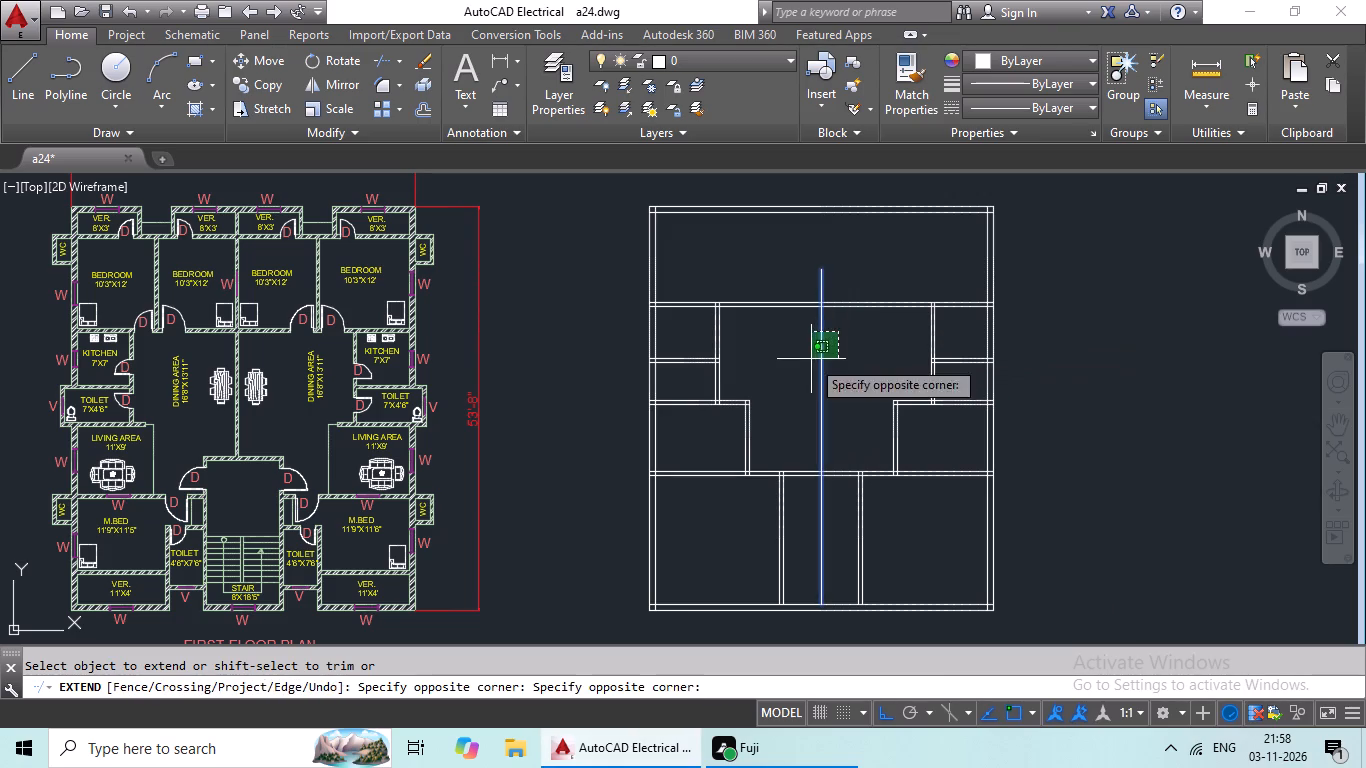
pyautogui.click(811, 359)
pyautogui.moveTo(861, 319); pyautogui.dragTo(797, 363)
pyautogui.moveTo(797, 363); pyautogui.dragTo(809, 357)
pyautogui.moveTo(846, 331); pyautogui.dragTo(779, 373)
pyautogui.moveTo(781, 373); pyautogui.dragTo(811, 354)
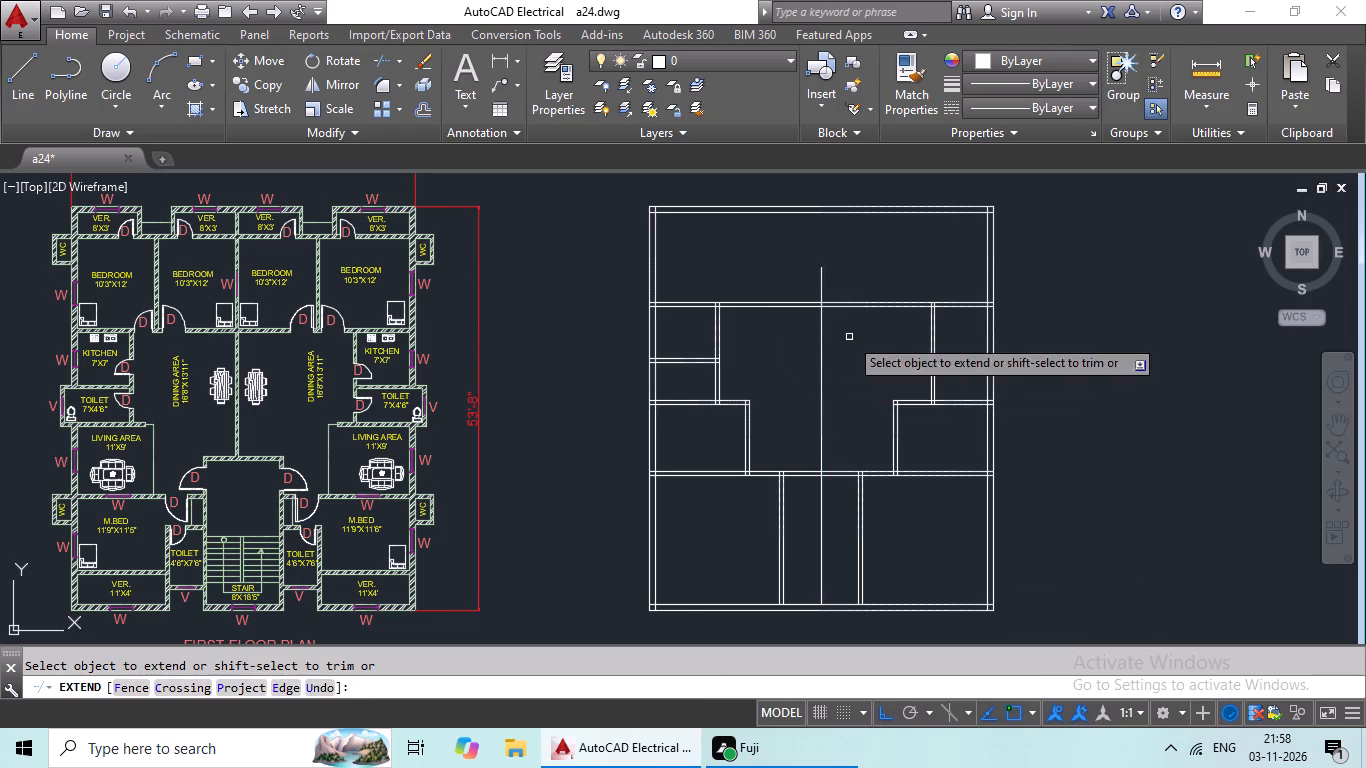
pyautogui.moveTo(849, 337); pyautogui.dragTo(792, 384)
pyautogui.click(793, 383)
pyautogui.moveTo(818, 288); pyautogui.dragTo(819, 278)
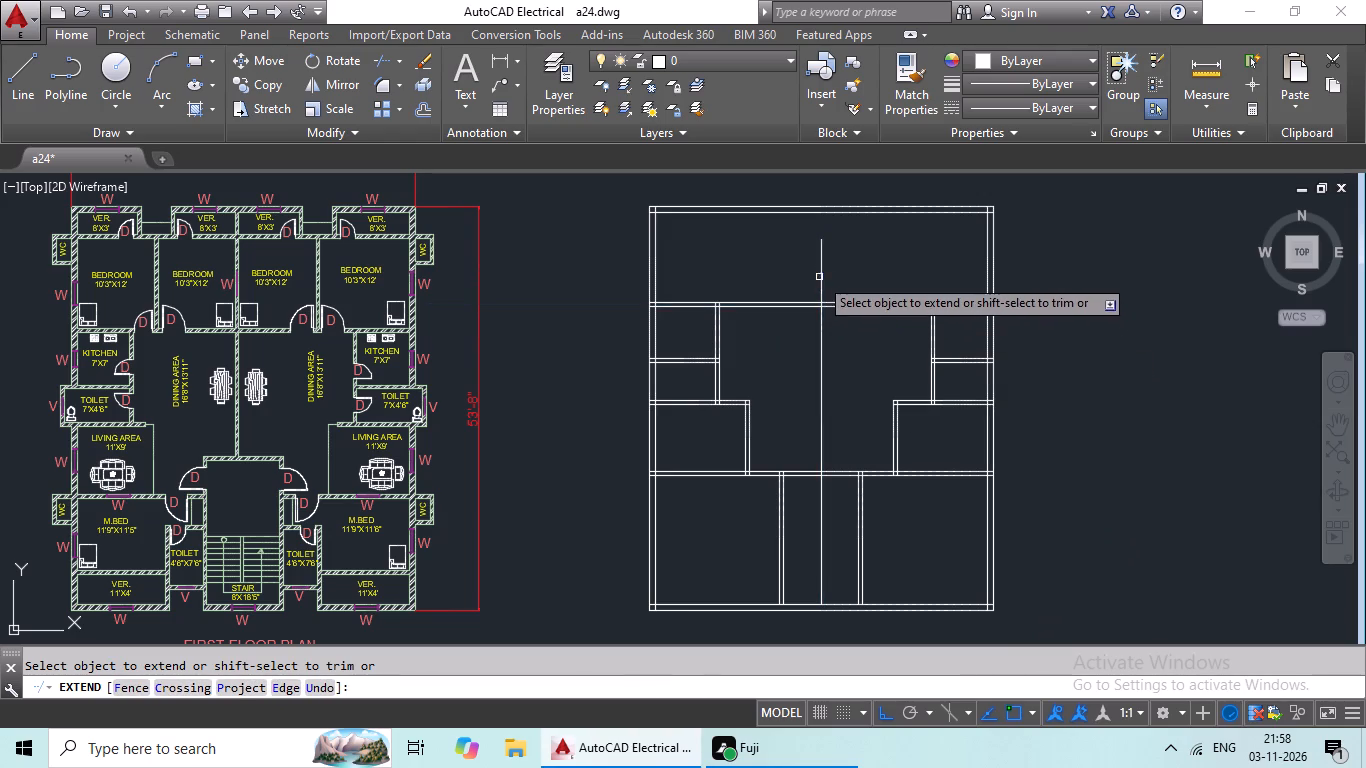
pyautogui.click(822, 264)
pyautogui.click(823, 257)
pyautogui.doubleClick(823, 250)
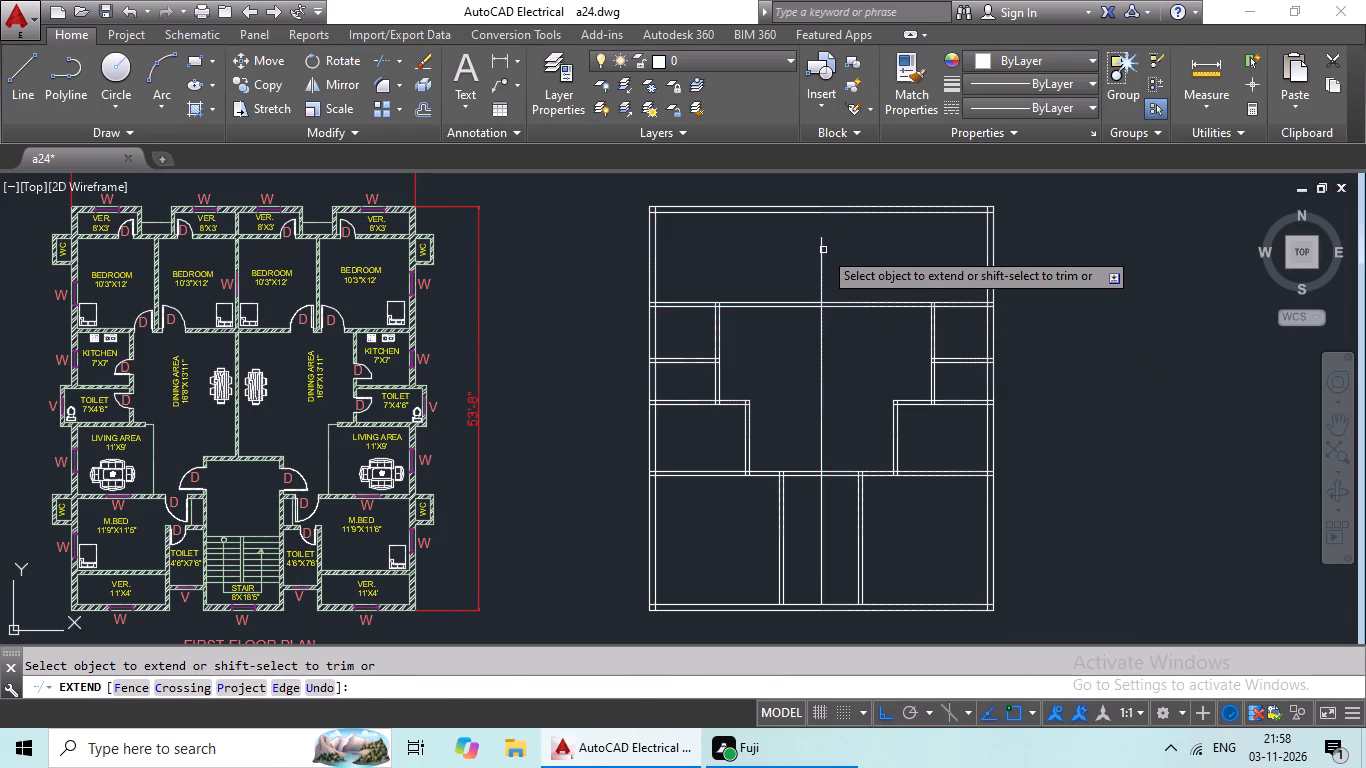
pyautogui.moveTo(856, 240); pyautogui.dragTo(788, 276)
pyautogui.click(788, 276)
pyautogui.moveTo(881, 253); pyautogui.dragTo(780, 288)
pyautogui.moveTo(780, 288); pyautogui.dragTo(794, 276)
pyautogui.moveTo(868, 244); pyautogui.dragTo(761, 270)
pyautogui.moveTo(767, 266); pyautogui.dragTo(782, 261)
pyautogui.scroll(1, 852, 256)
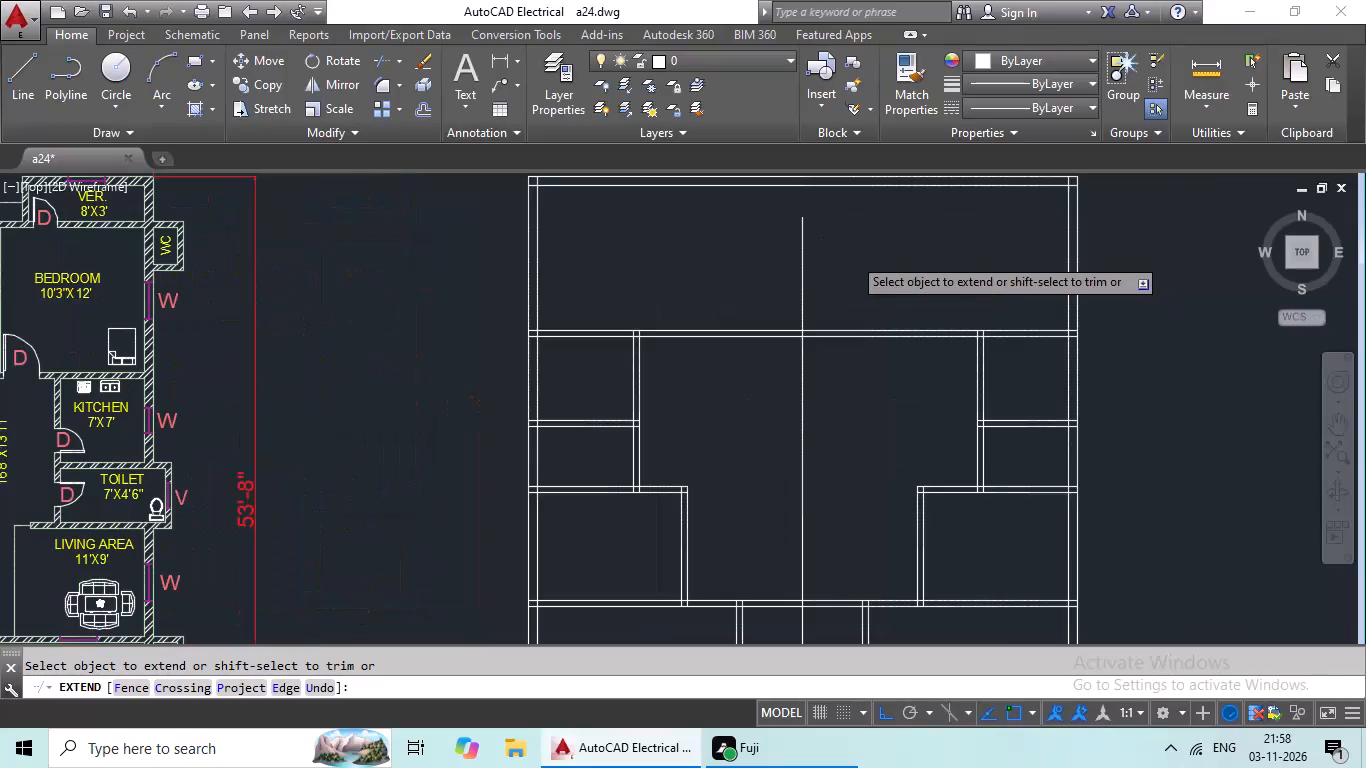
pyautogui.scroll(3, 852, 256)
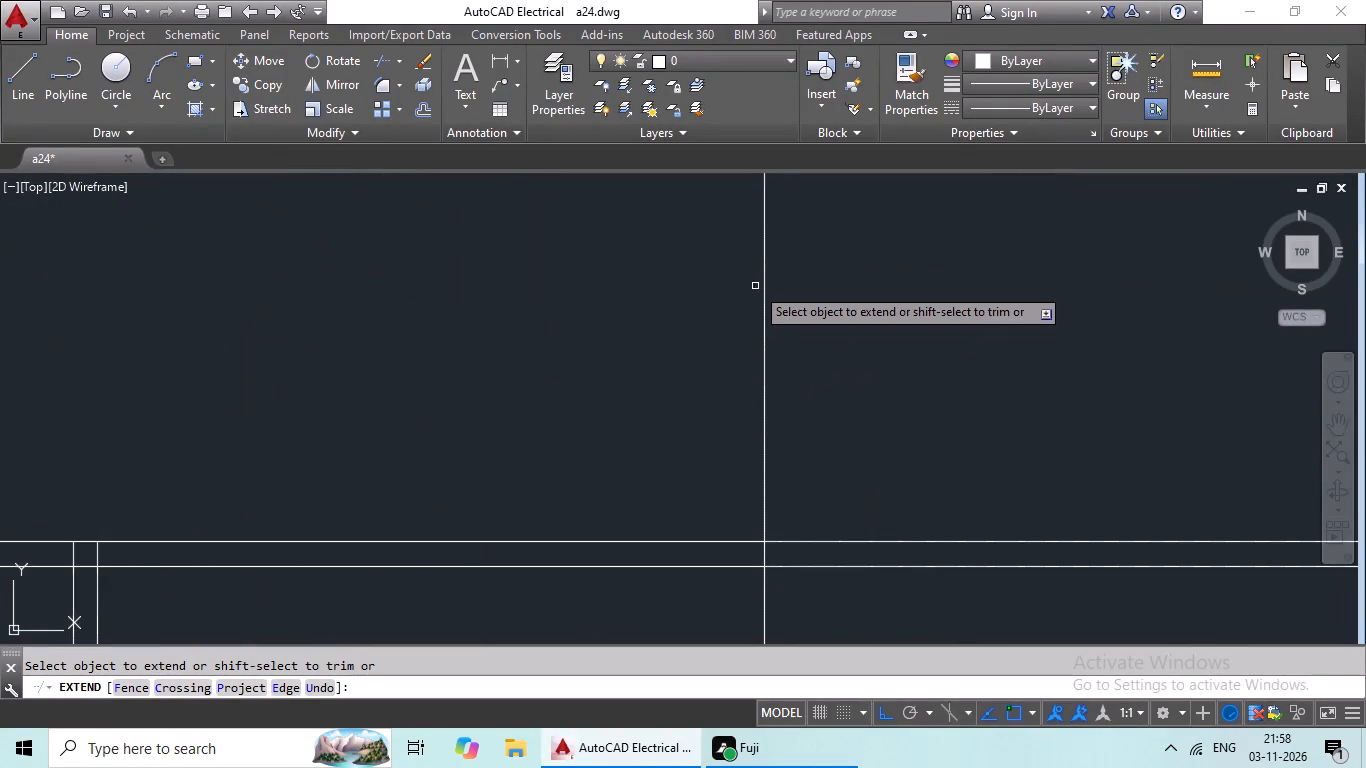
pyautogui.scroll(-3, 788, 300)
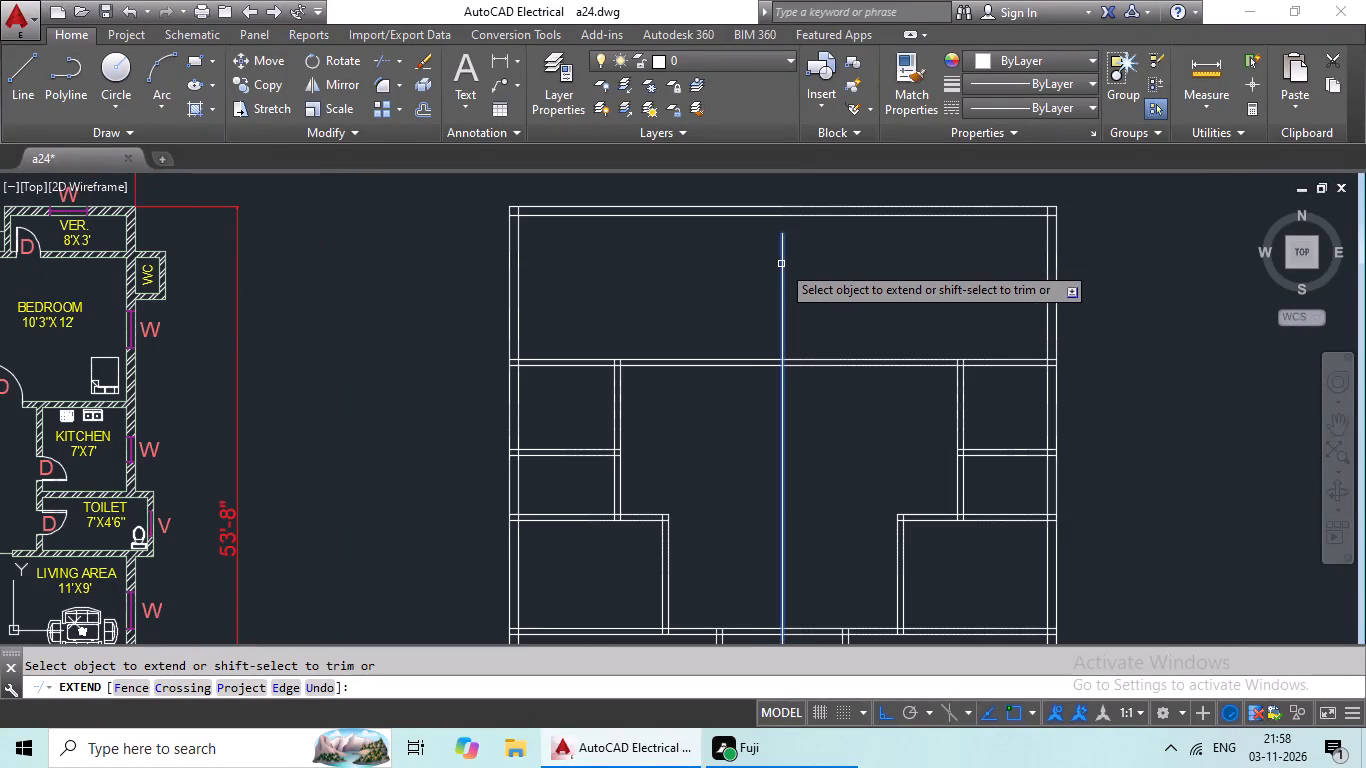
pyautogui.click(781, 264)
pyautogui.click(781, 248)
pyautogui.click(782, 228)
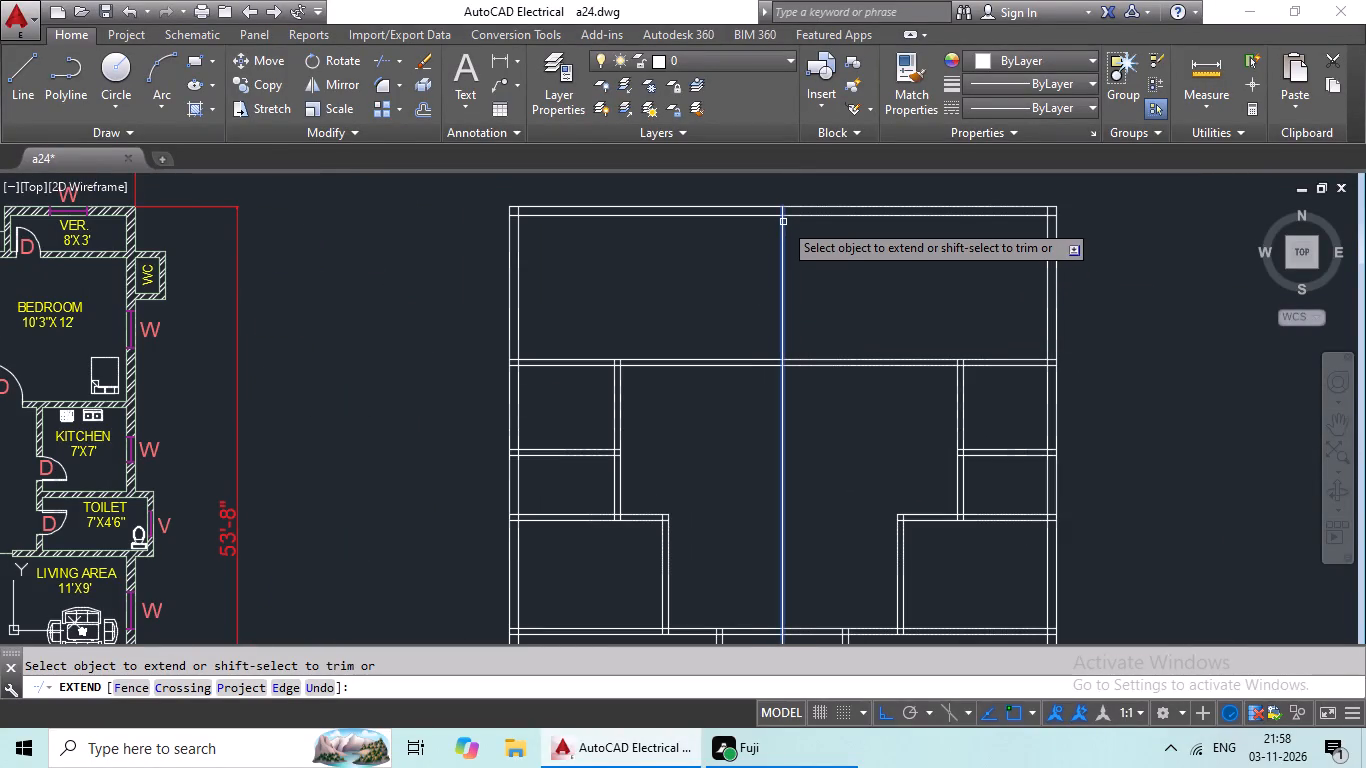
pyautogui.click(784, 221)
pyautogui.scroll(-1, 830, 243)
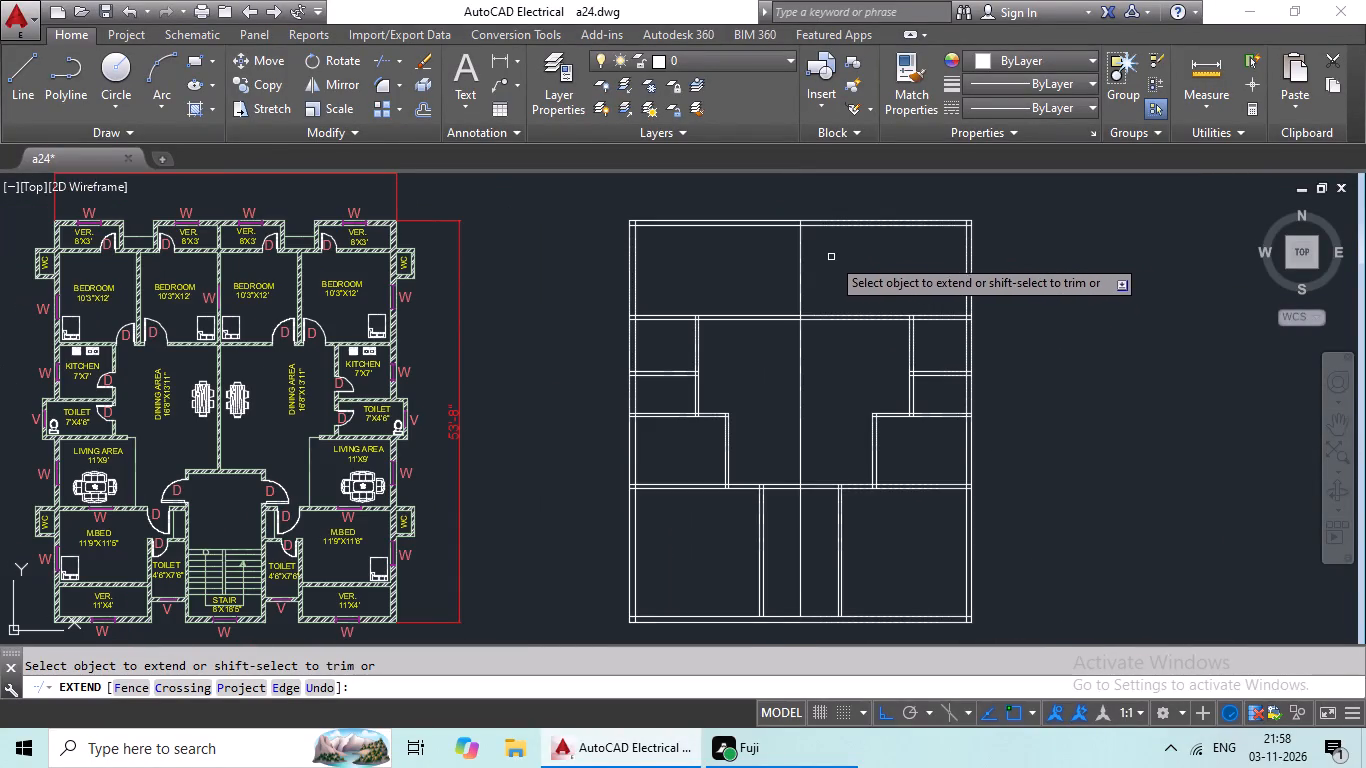
pyautogui.press('Escape')
pyautogui.scroll(1, 831, 257)
pyautogui.press('Escape')
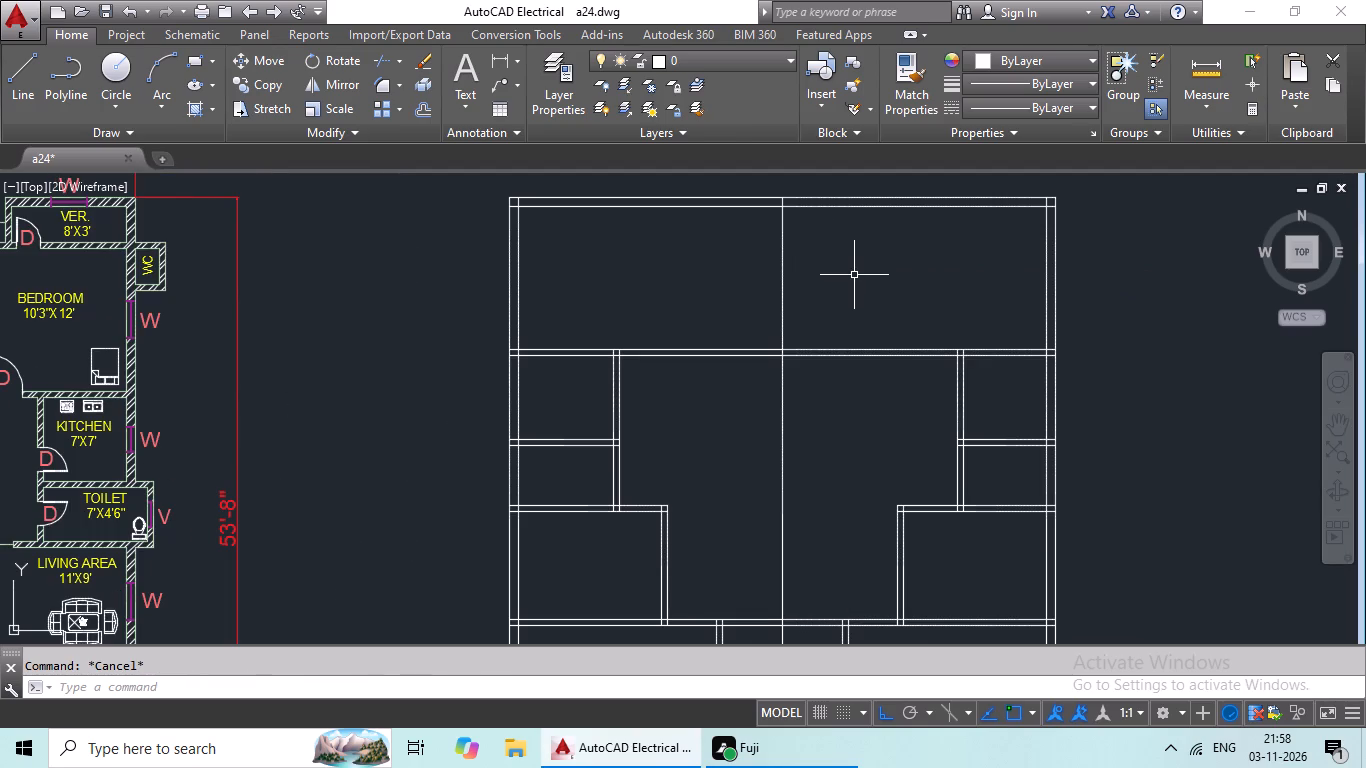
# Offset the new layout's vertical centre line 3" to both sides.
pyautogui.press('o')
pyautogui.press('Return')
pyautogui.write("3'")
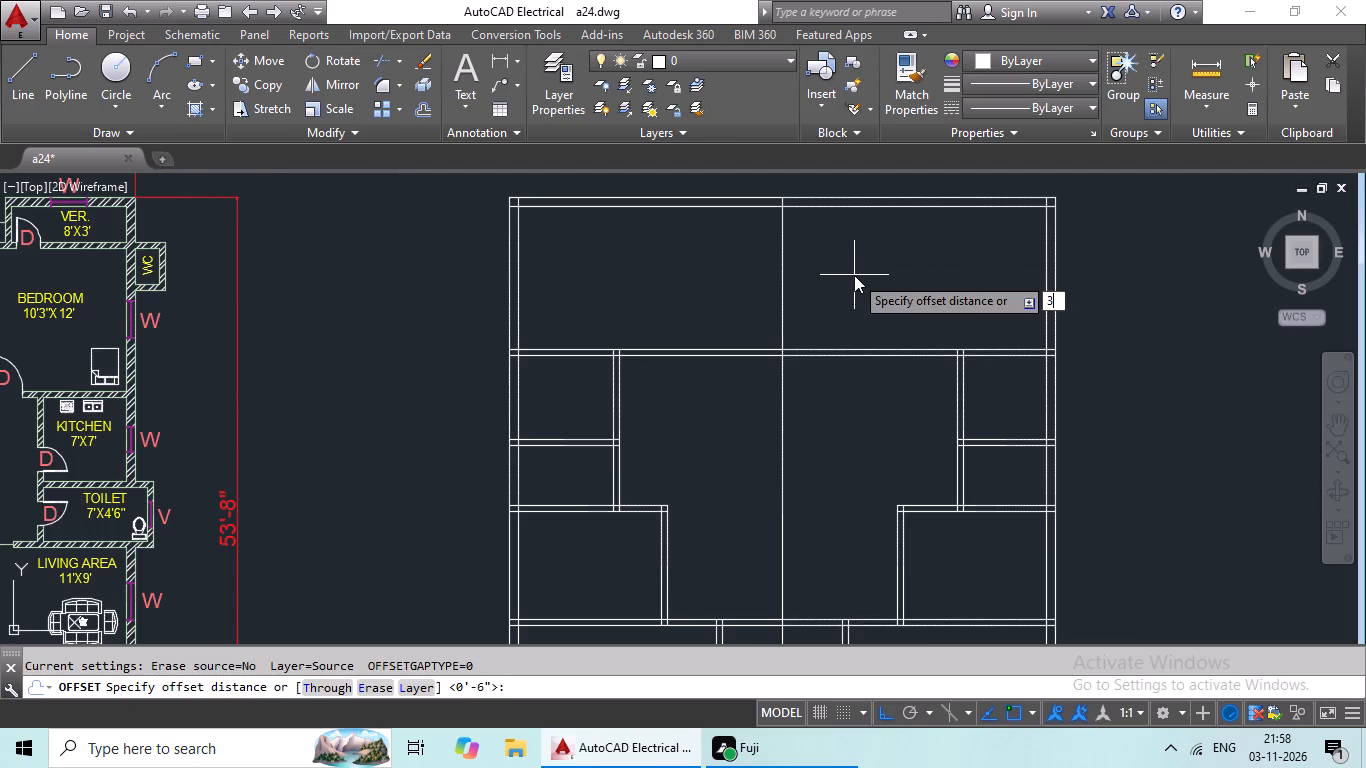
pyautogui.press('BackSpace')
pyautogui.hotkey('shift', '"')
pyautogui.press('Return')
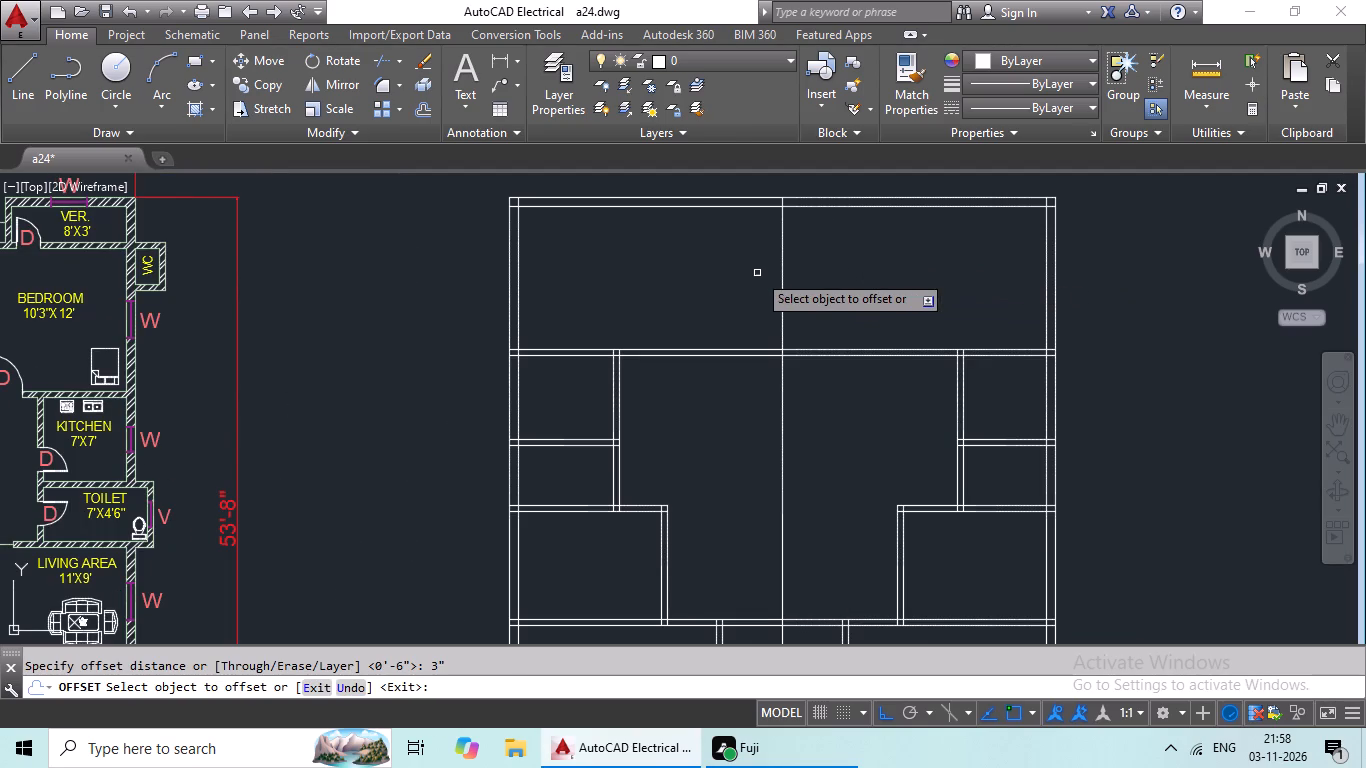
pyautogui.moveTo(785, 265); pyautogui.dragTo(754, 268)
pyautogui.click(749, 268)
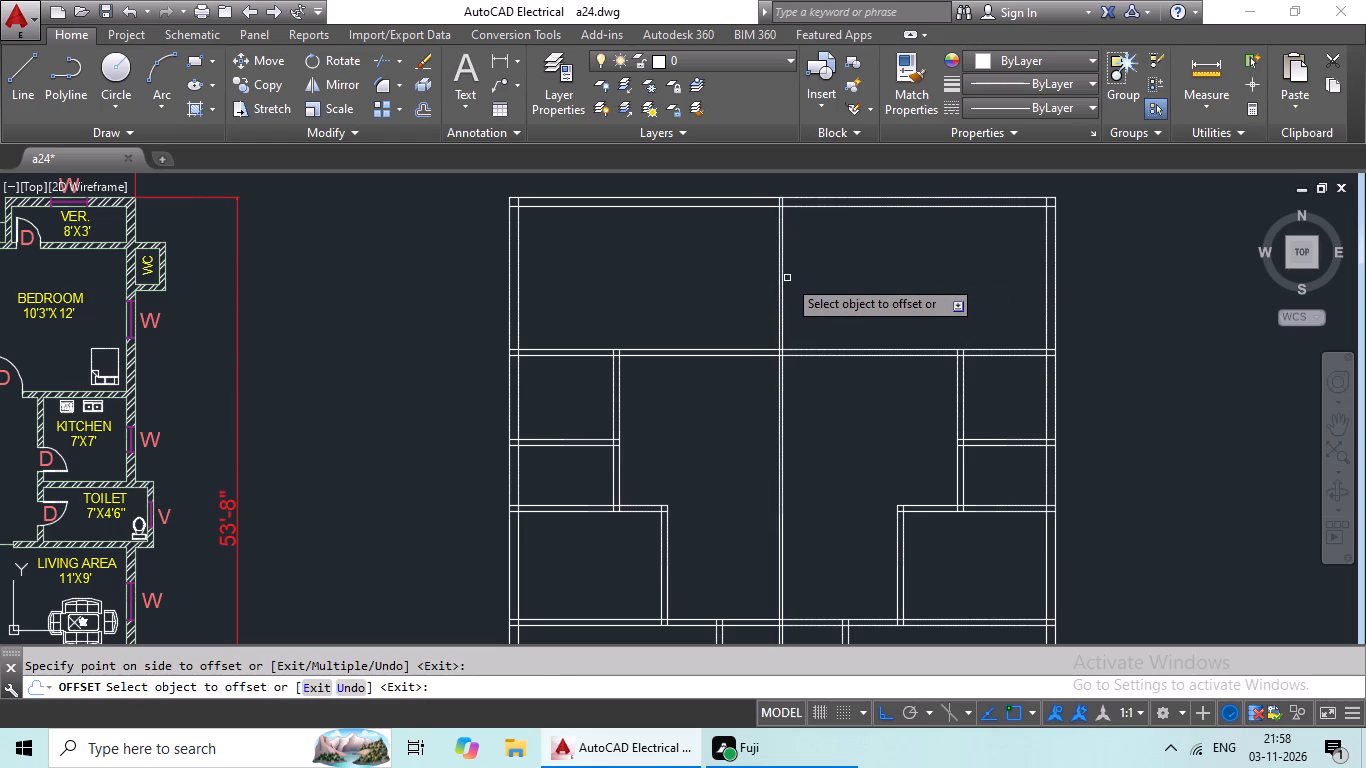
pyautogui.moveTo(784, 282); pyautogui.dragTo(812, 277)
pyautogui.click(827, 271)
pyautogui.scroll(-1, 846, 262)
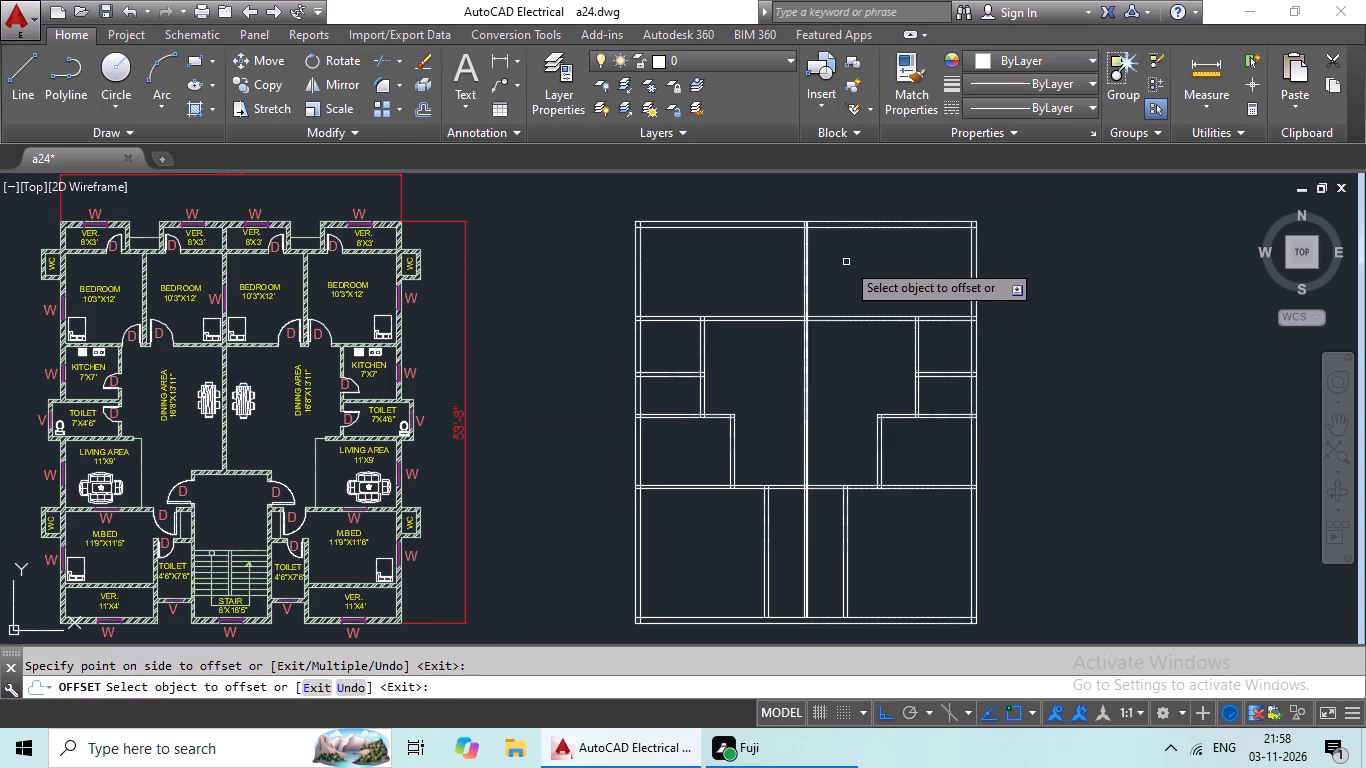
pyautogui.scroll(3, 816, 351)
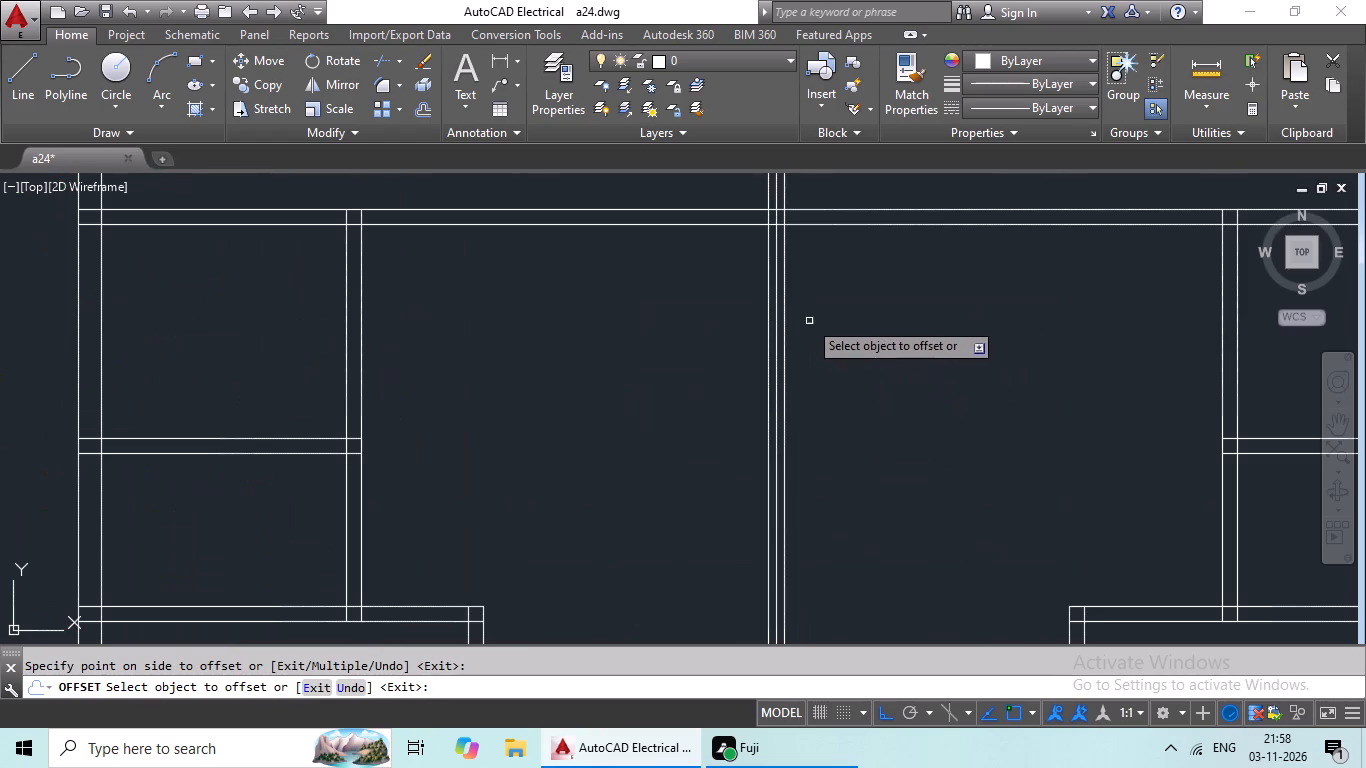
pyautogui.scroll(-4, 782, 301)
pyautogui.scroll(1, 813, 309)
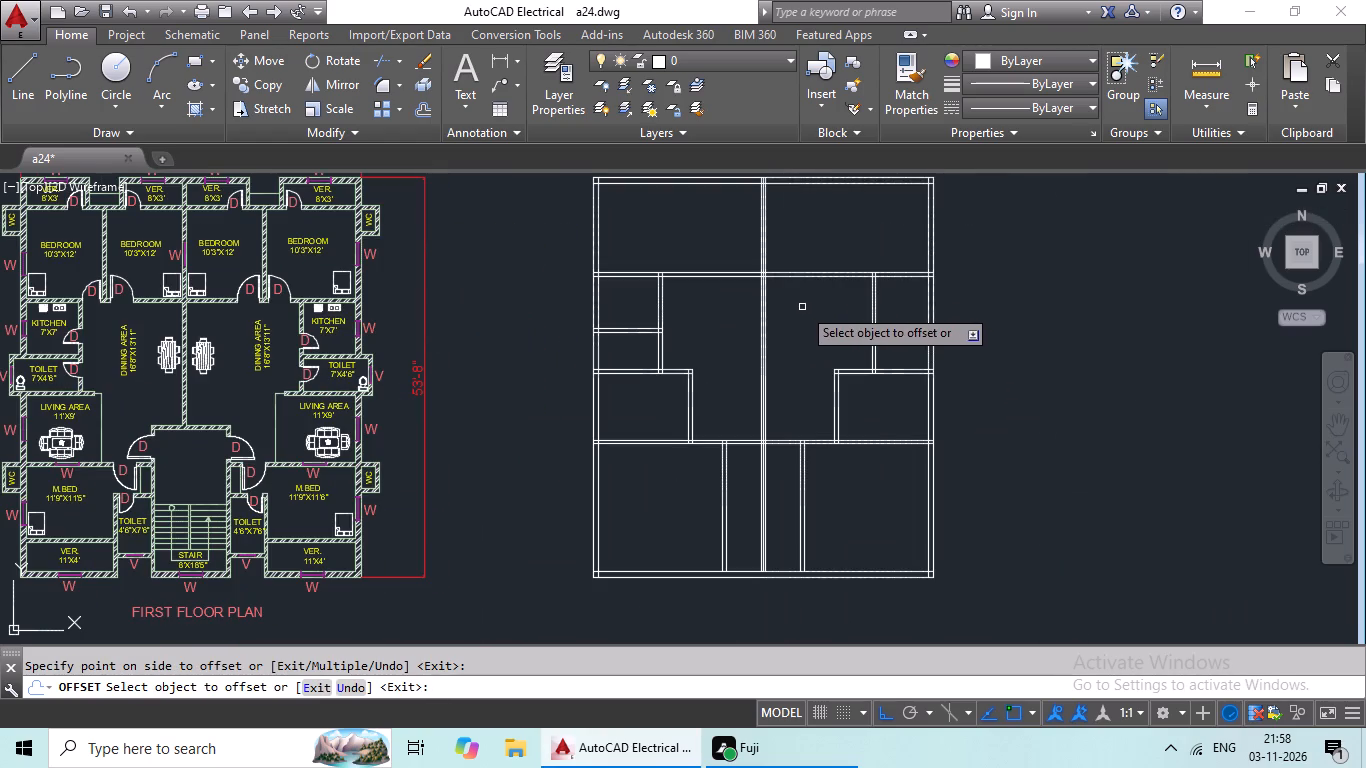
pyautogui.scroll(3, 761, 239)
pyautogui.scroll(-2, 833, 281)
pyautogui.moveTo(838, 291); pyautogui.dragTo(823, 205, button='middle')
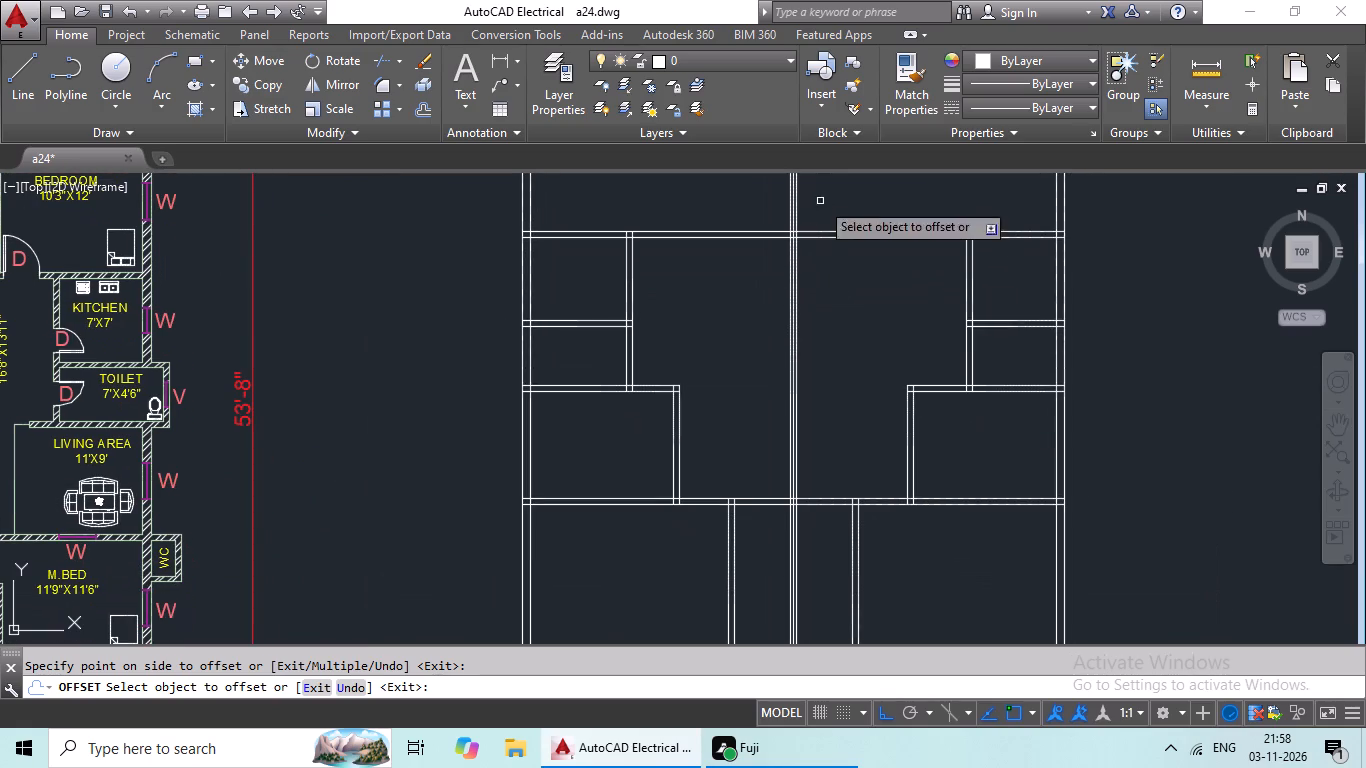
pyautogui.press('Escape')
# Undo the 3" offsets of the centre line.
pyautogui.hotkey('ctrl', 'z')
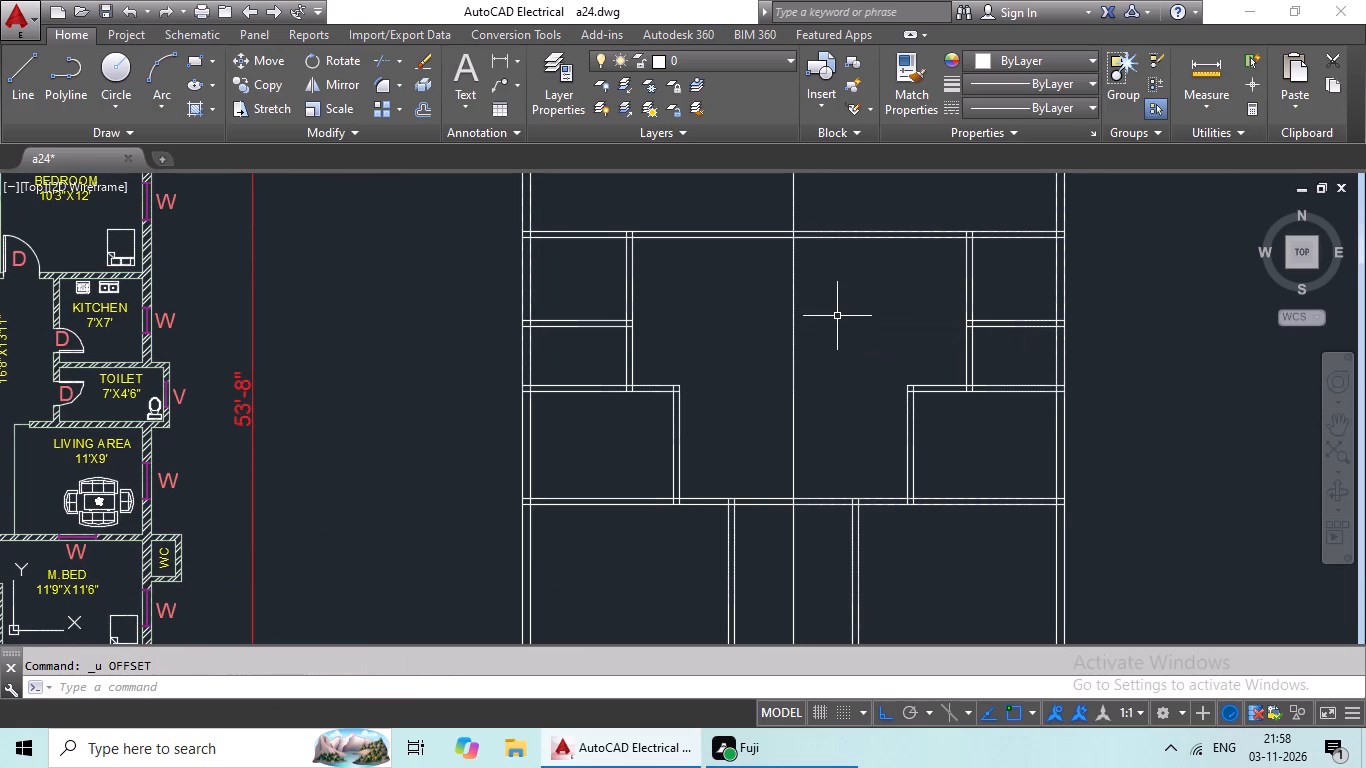
# Trim the piece of the centre line that lies between the two lines of the lower horizontal partition.
pyautogui.moveTo(837, 315); pyautogui.dragTo(830, 232, button='middle')
pyautogui.moveTo(827, 467); pyautogui.dragTo(817, 380, button='middle')
pyautogui.scroll(1, 799, 404)
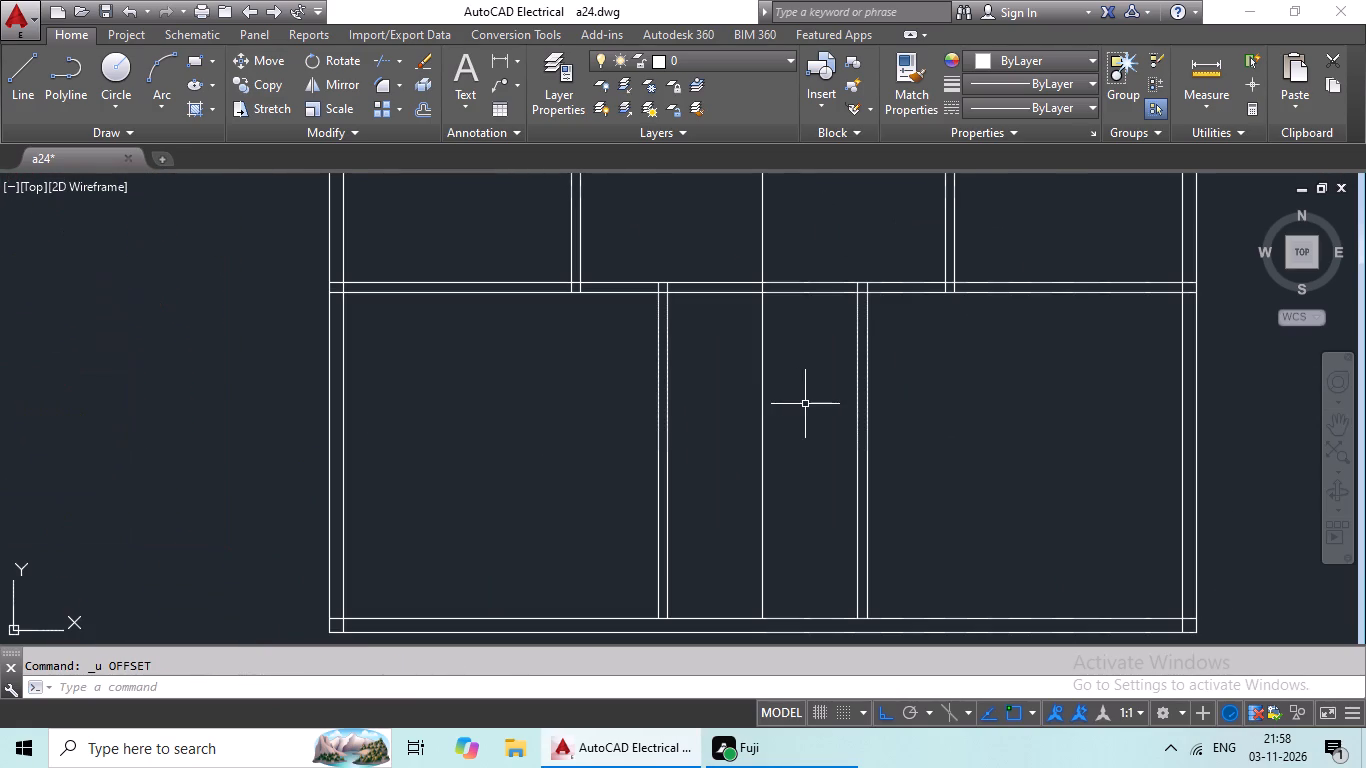
pyautogui.press('Escape')
pyautogui.moveTo(800, 335); pyautogui.dragTo(791, 396, button='middle')
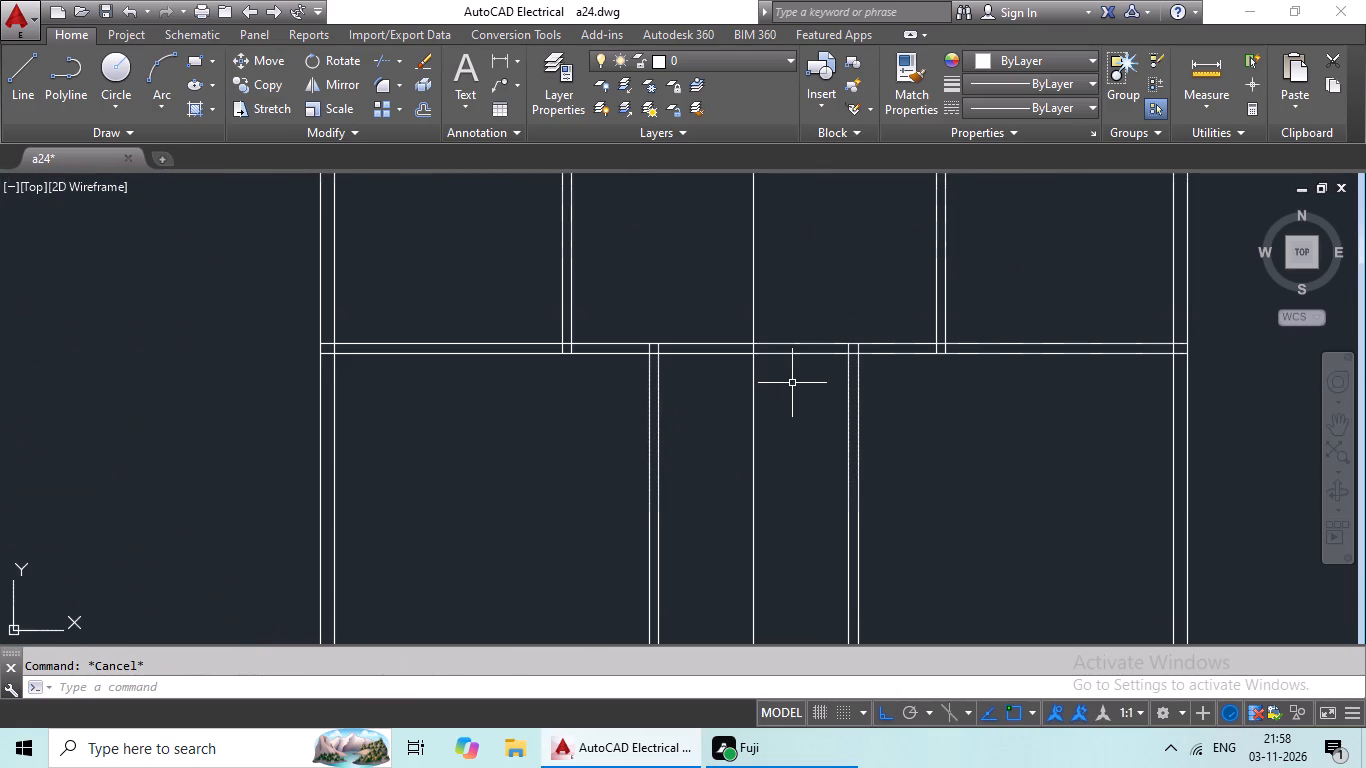
pyautogui.press('t')
pyautogui.press('r')
pyautogui.press('space')
pyautogui.press('space')
pyautogui.scroll(5, 750, 345)
pyautogui.moveTo(874, 349); pyautogui.dragTo(777, 367)
pyautogui.click(777, 367)
pyautogui.scroll(-4, 823, 367)
pyautogui.moveTo(867, 452); pyautogui.dragTo(842, 361, button='middle')
pyautogui.press('Escape')
pyautogui.press('Escape')
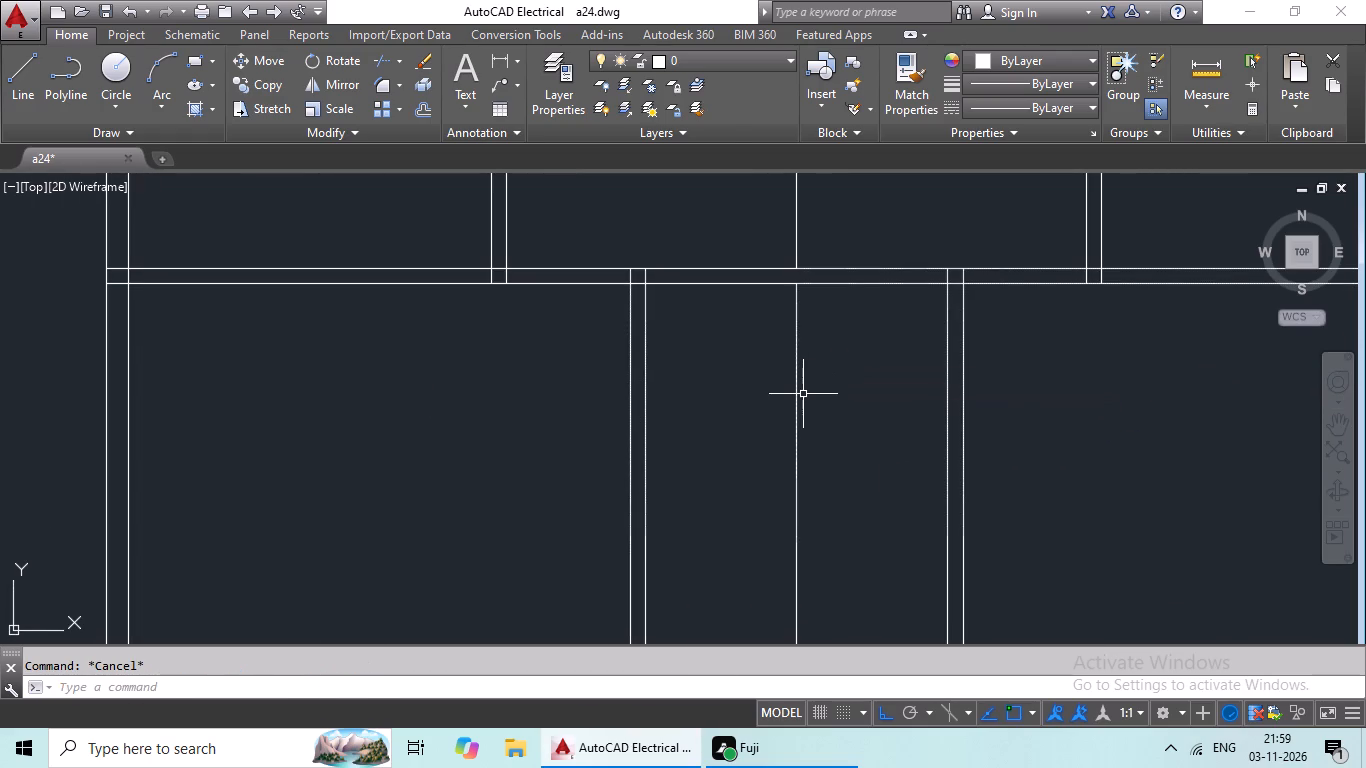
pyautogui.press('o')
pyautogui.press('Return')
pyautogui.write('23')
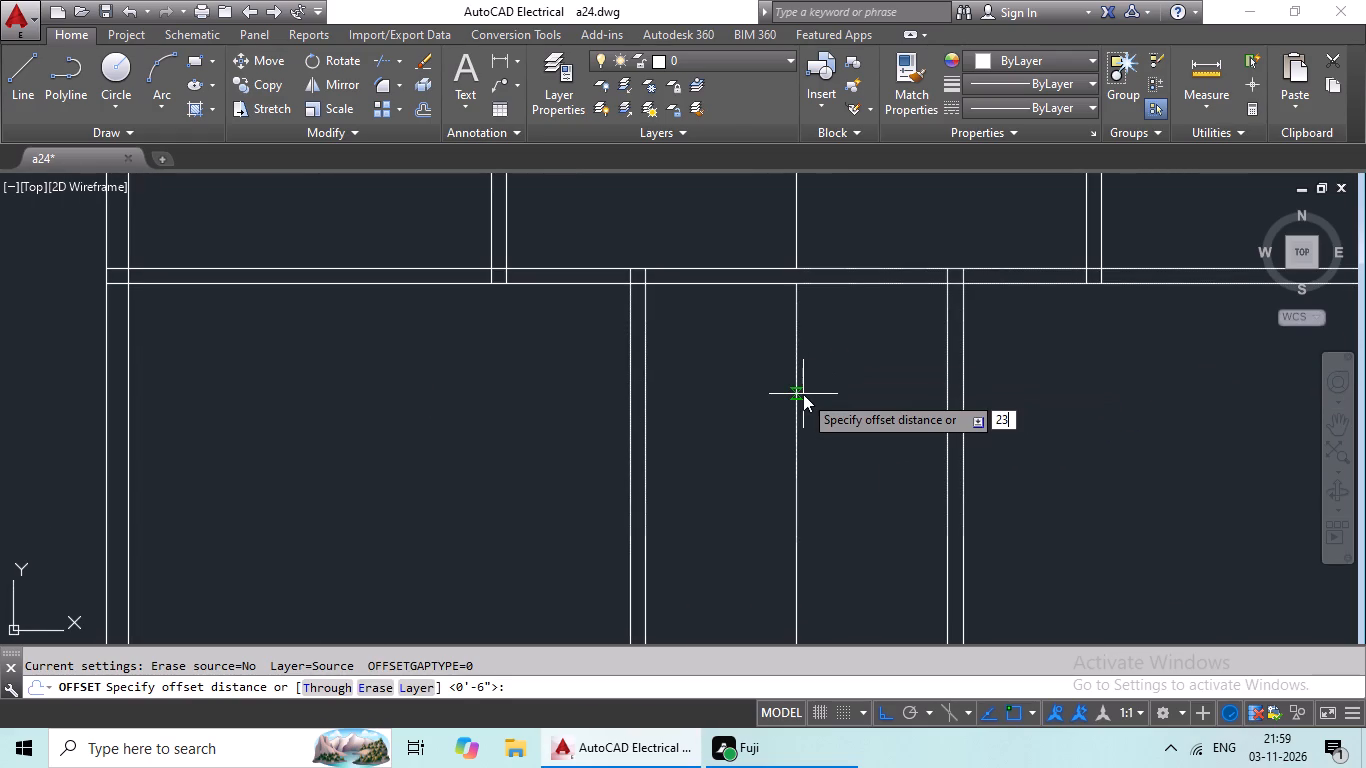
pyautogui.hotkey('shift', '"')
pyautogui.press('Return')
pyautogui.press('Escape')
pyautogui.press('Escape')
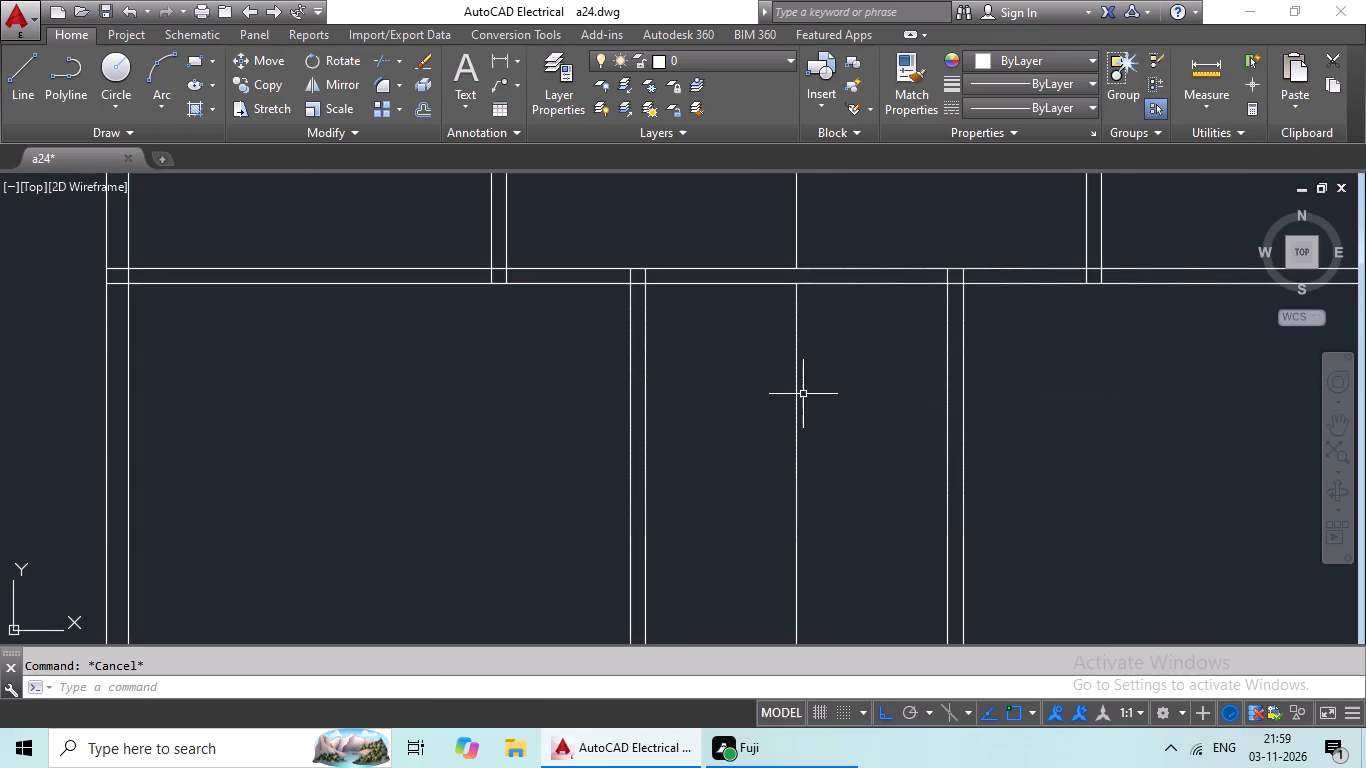
# Offset the new layout's centre line segment below the lower horizontal partition by 2" to both sides.
pyautogui.press('o')
pyautogui.press('Return')
pyautogui.write('2"')
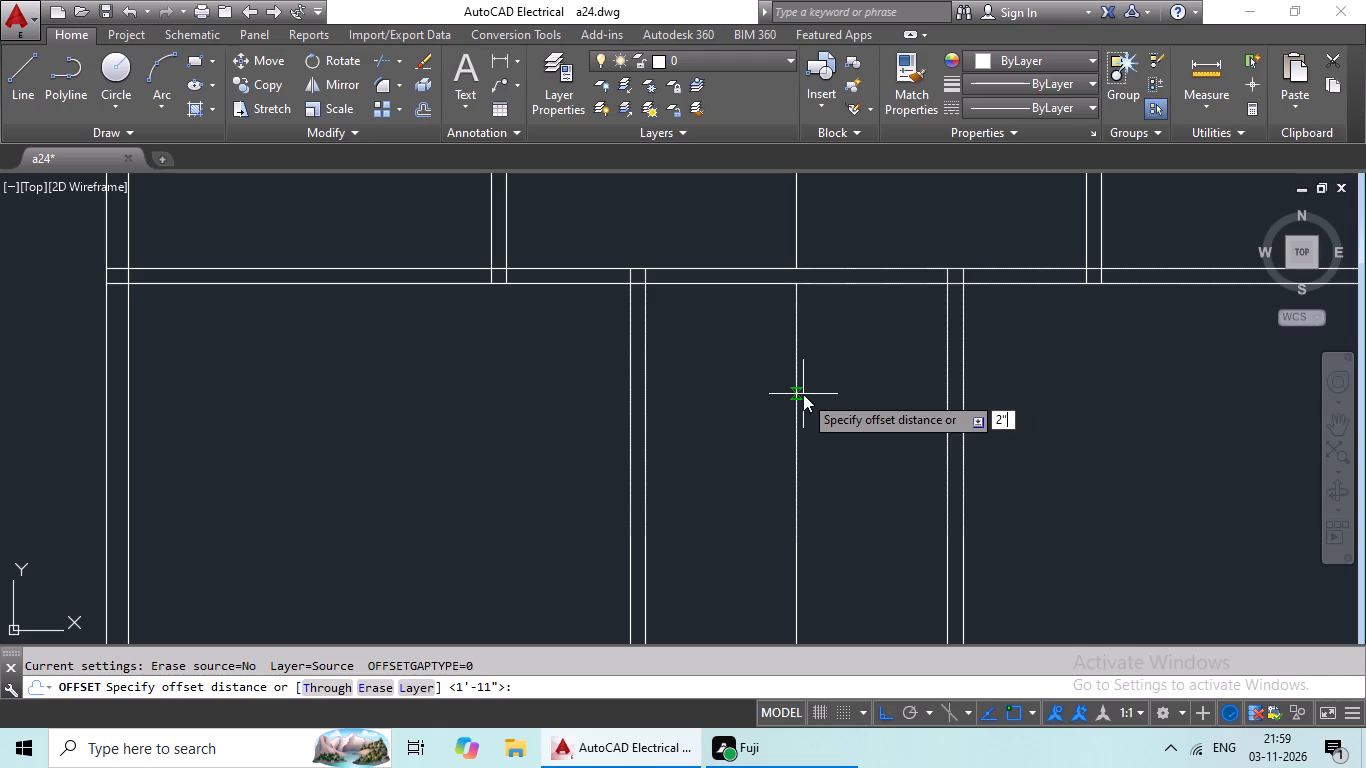
pyautogui.press('Return')
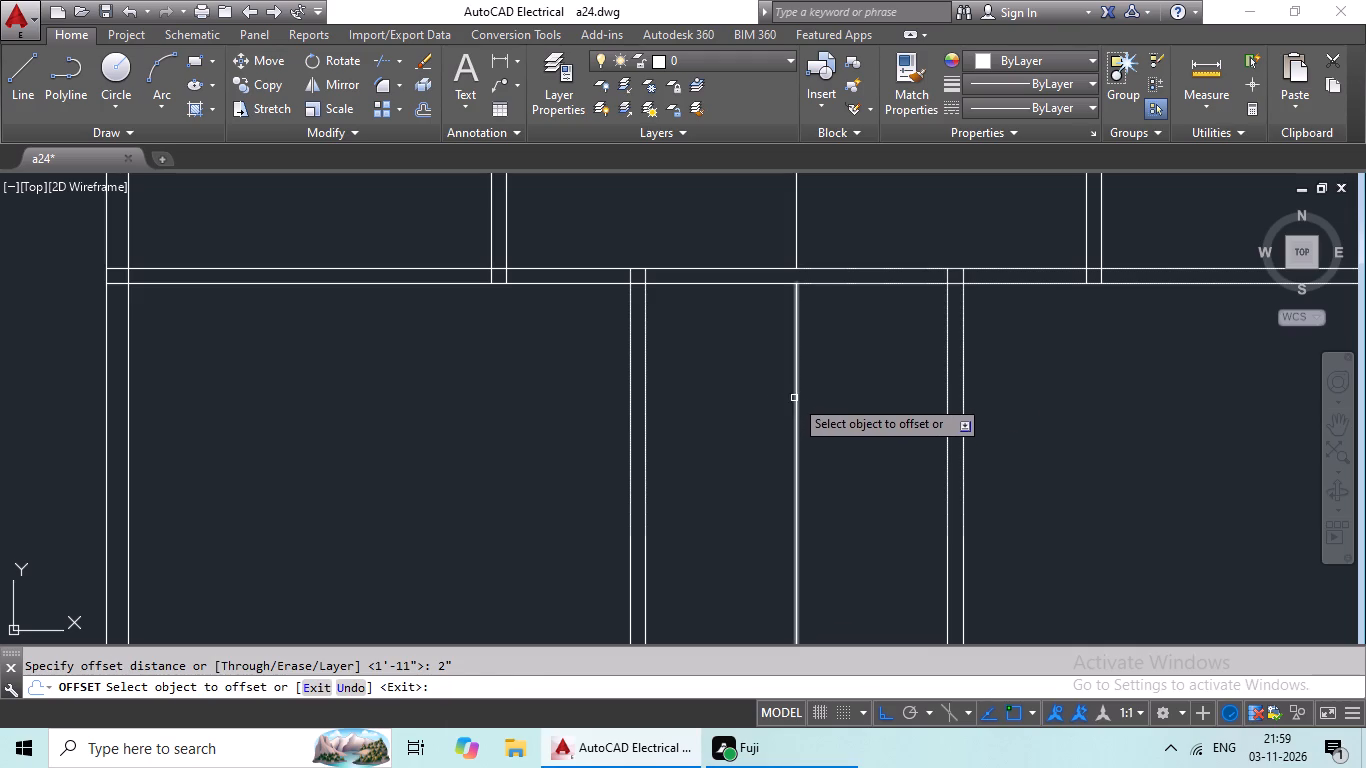
pyautogui.click(794, 398)
pyautogui.click(697, 455)
pyautogui.moveTo(795, 439); pyautogui.dragTo(806, 437)
pyautogui.click(858, 427)
pyautogui.scroll(-2, 862, 418)
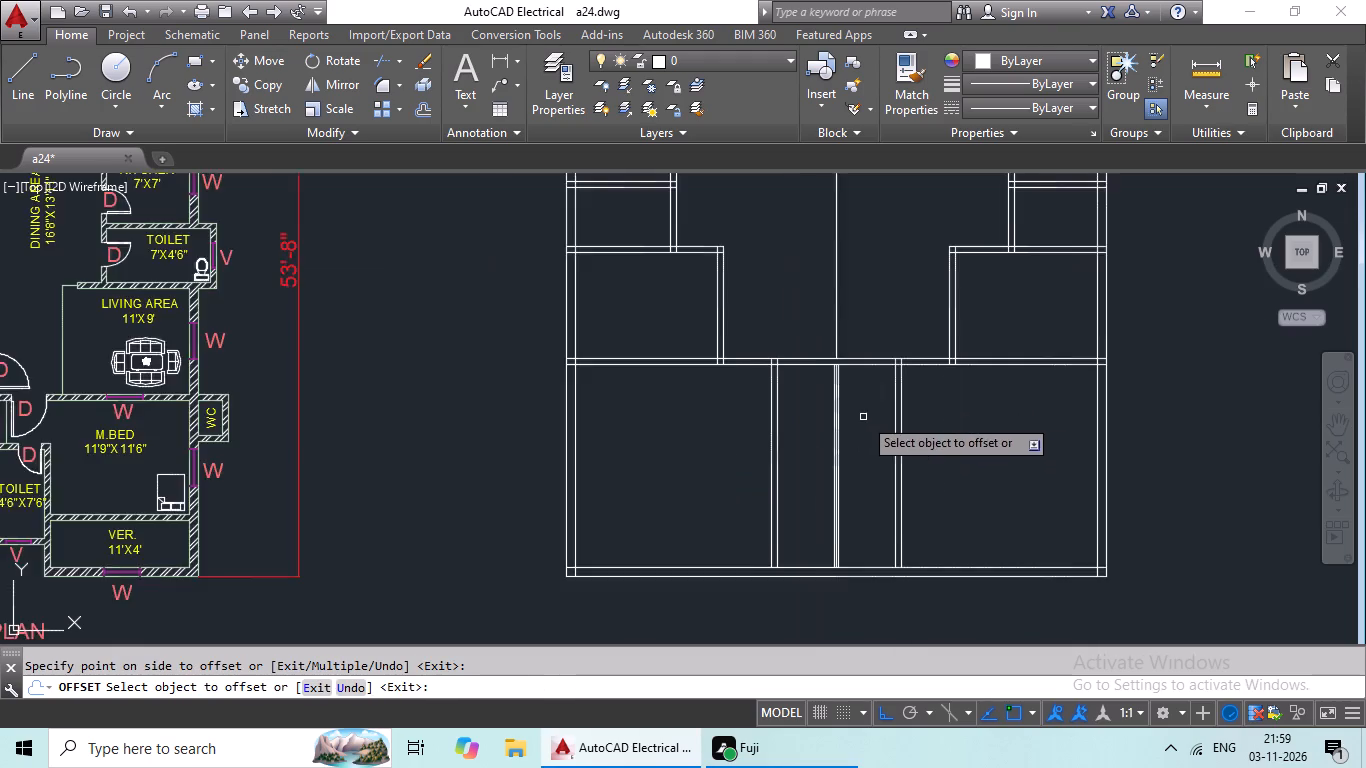
pyautogui.moveTo(863, 416); pyautogui.dragTo(817, 494, button='middle')
pyautogui.moveTo(818, 330); pyautogui.dragTo(772, 451, button='middle')
pyautogui.moveTo(739, 436); pyautogui.dragTo(763, 524, button='middle')
pyautogui.press('Escape')
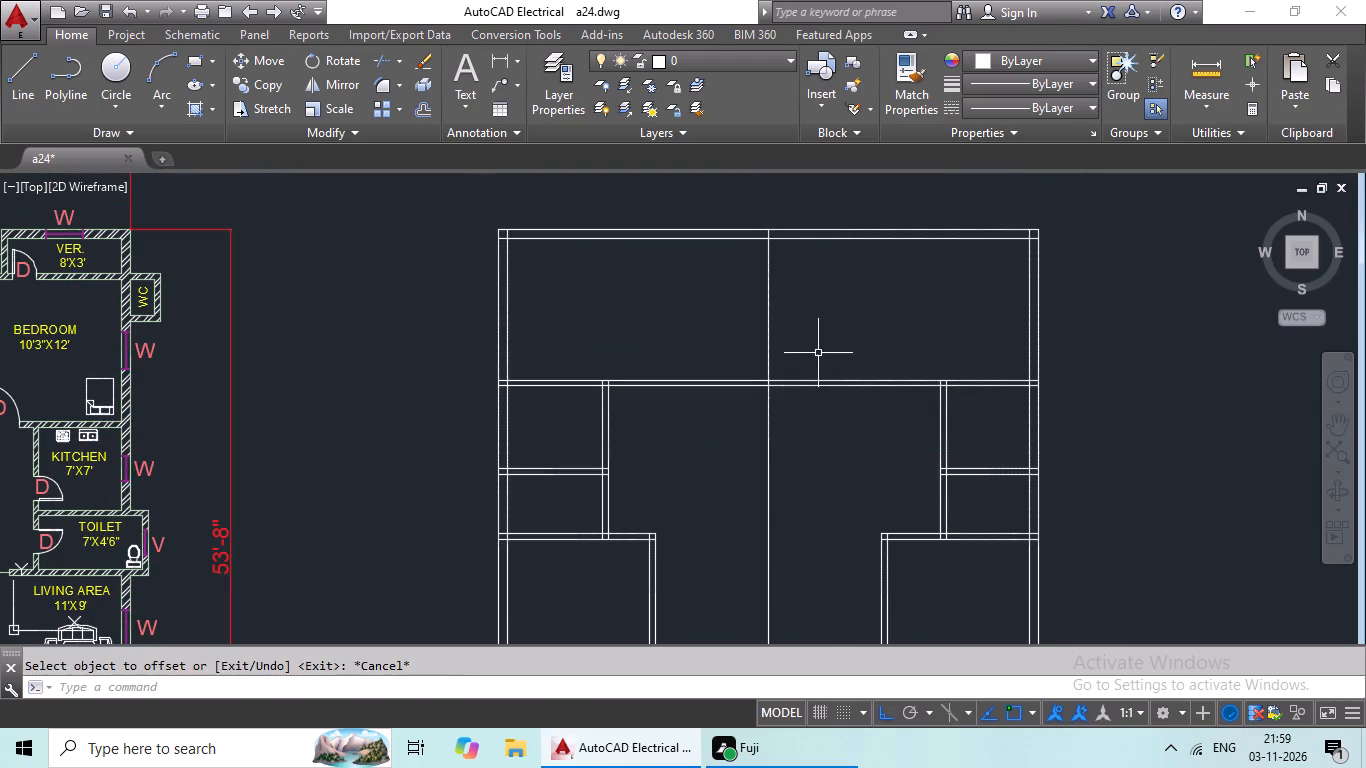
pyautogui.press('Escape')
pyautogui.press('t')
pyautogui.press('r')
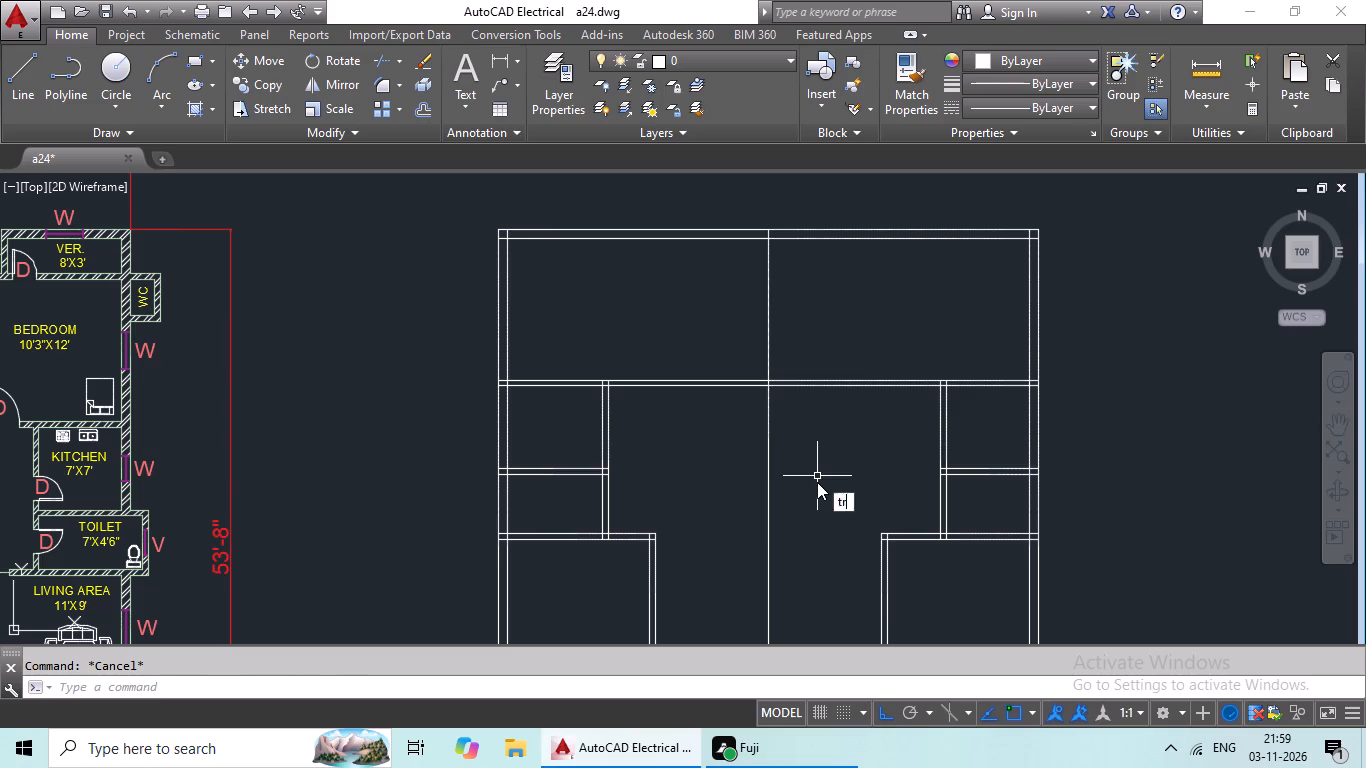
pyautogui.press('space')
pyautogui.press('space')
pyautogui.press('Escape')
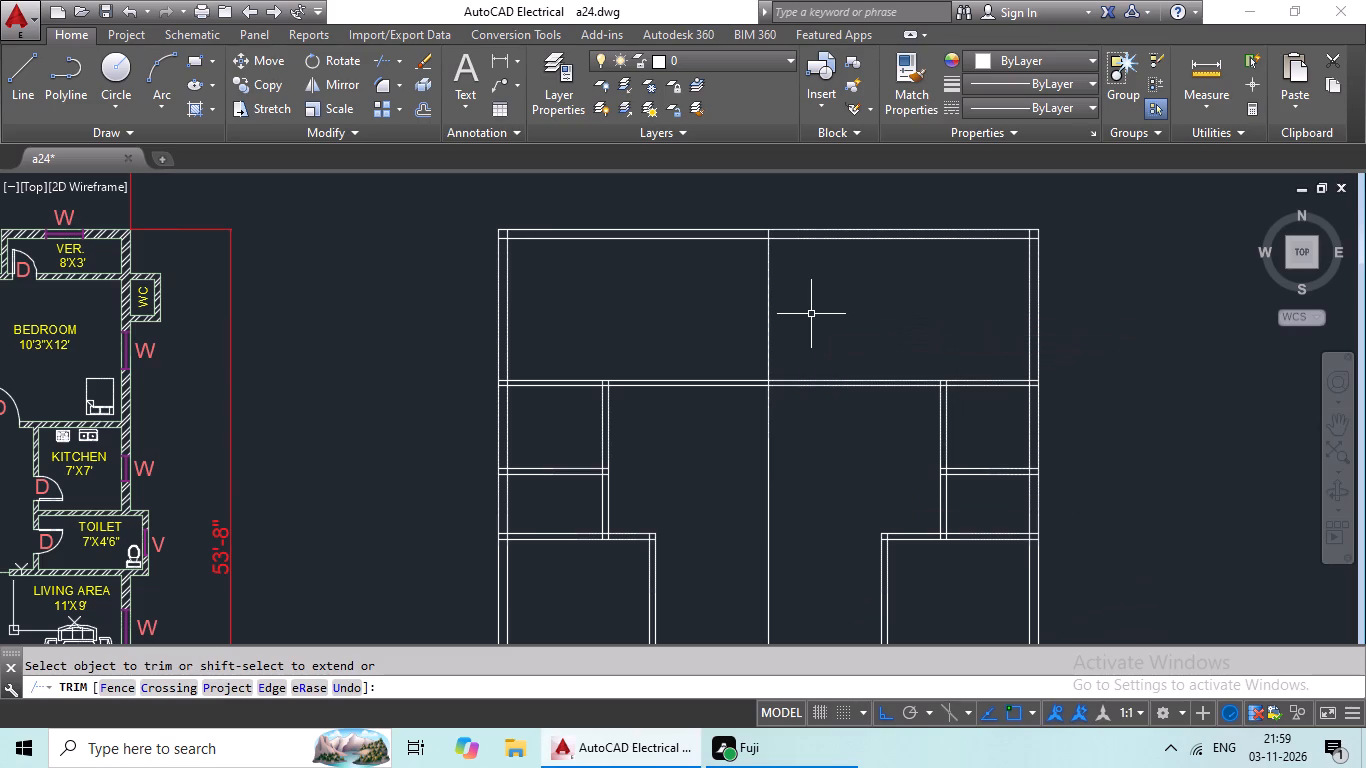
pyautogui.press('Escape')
# Offset the new layout's centre line above the lower horizontal partition by 3" to both sides.
pyautogui.press('o')
pyautogui.press('Return')
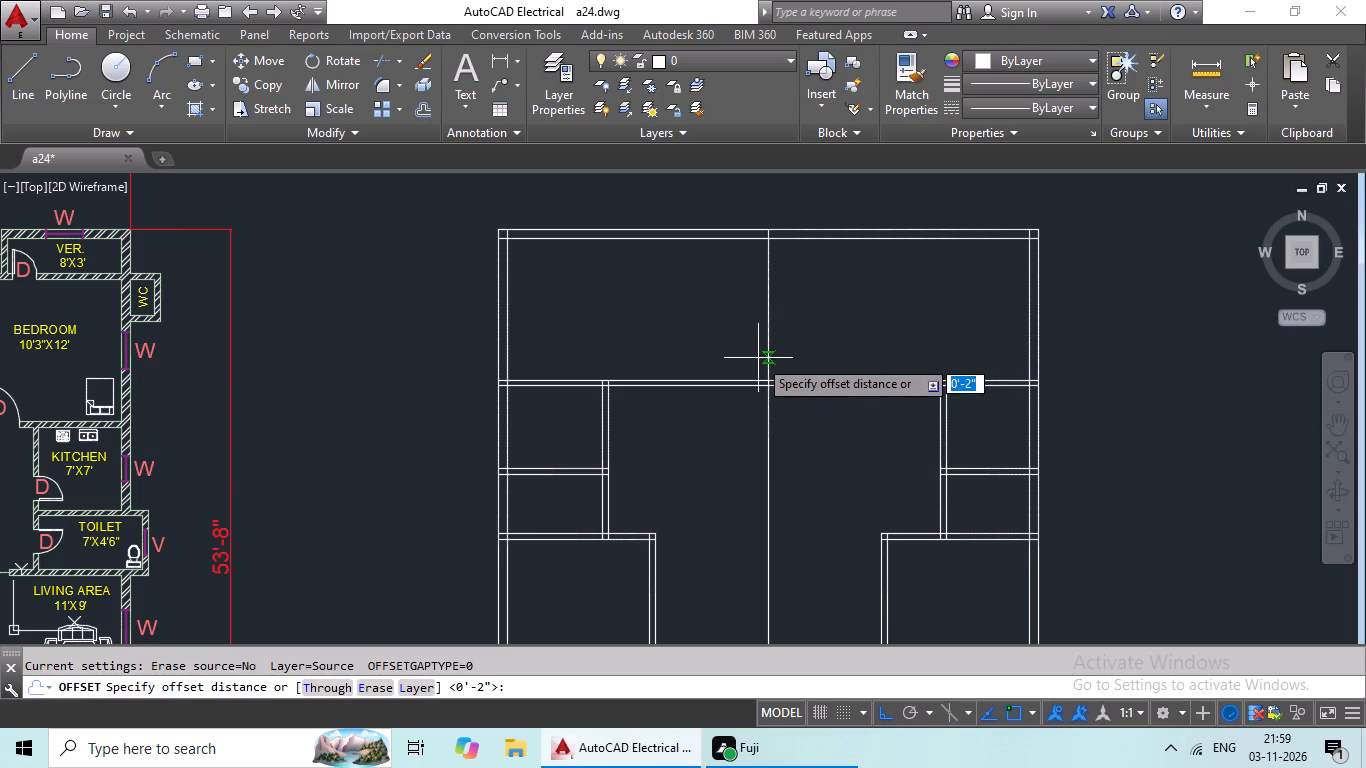
pyautogui.write('3"')
pyautogui.press('Return')
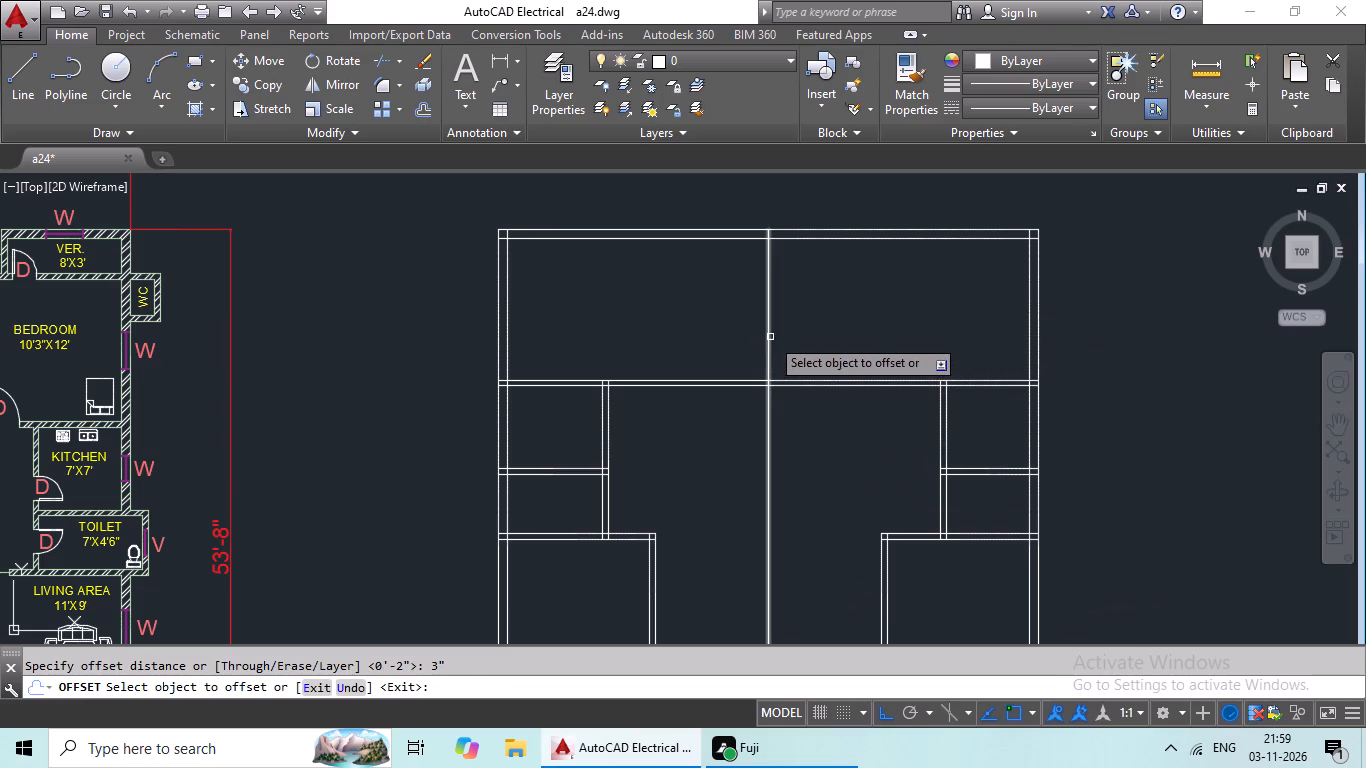
pyautogui.moveTo(770, 329); pyautogui.dragTo(680, 318)
pyautogui.click(657, 315)
pyautogui.scroll(3, 782, 325)
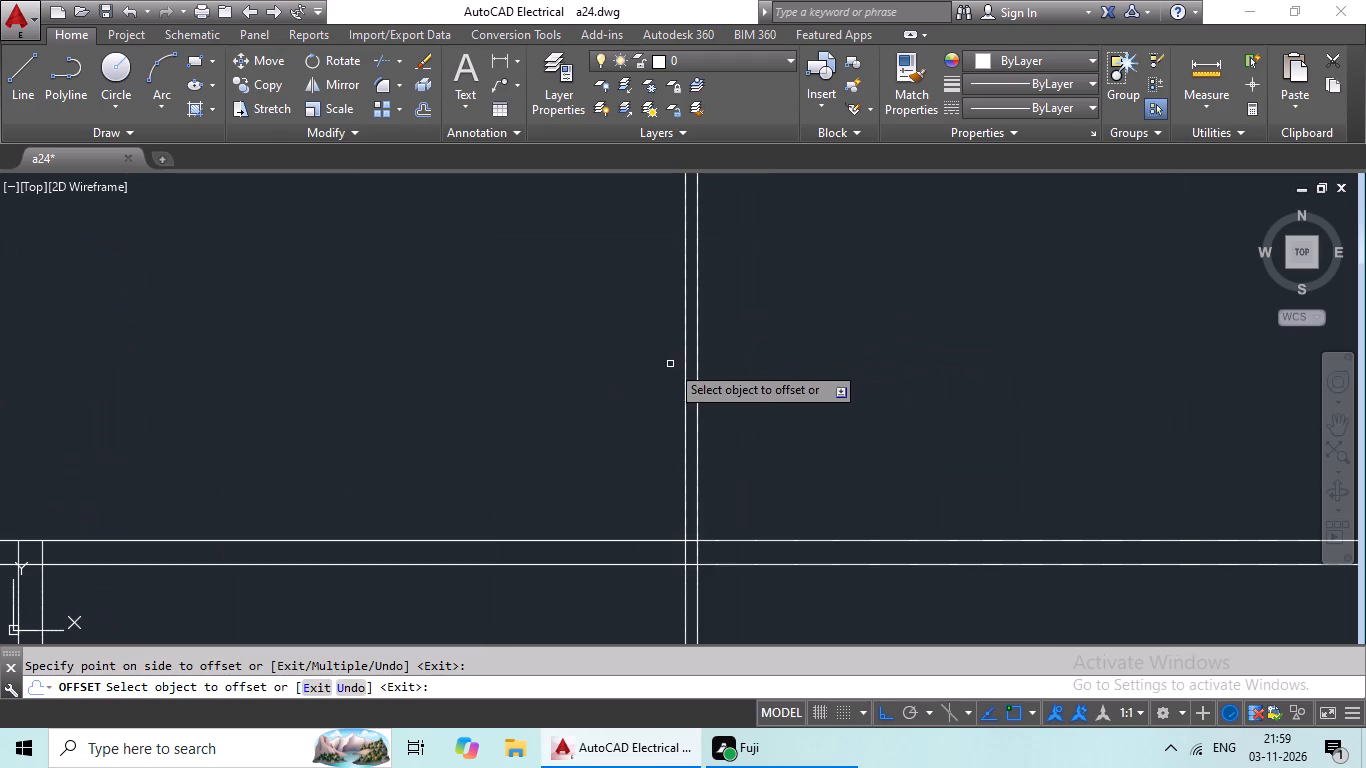
pyautogui.moveTo(699, 350); pyautogui.dragTo(713, 350)
pyautogui.click(780, 350)
pyautogui.scroll(-3, 794, 352)
pyautogui.moveTo(808, 395); pyautogui.dragTo(809, 369, button='middle')
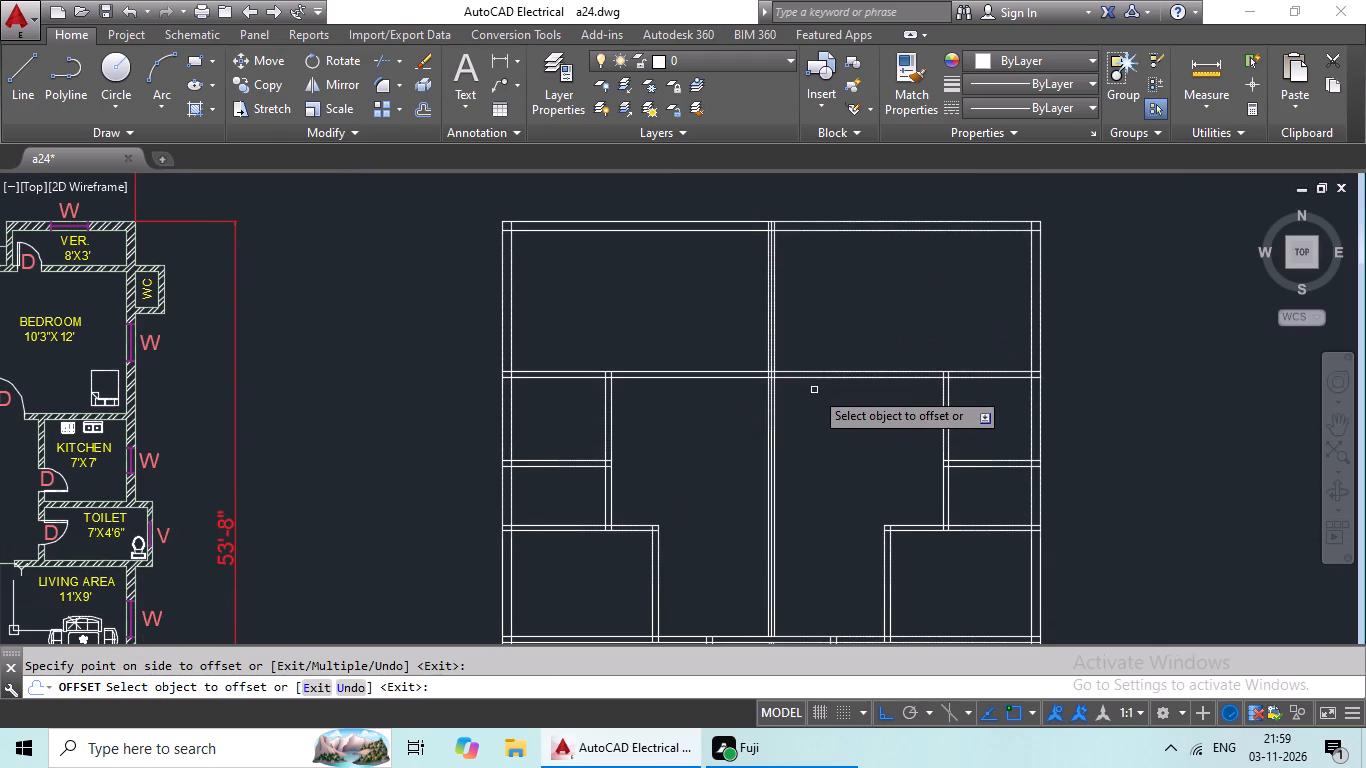
pyautogui.press('Escape')
# Erase the original centre line between the two 3" offset lines above the lower horizontal partition.
pyautogui.moveTo(792, 478); pyautogui.dragTo(798, 381, button='middle')
pyautogui.scroll(5, 800, 531)
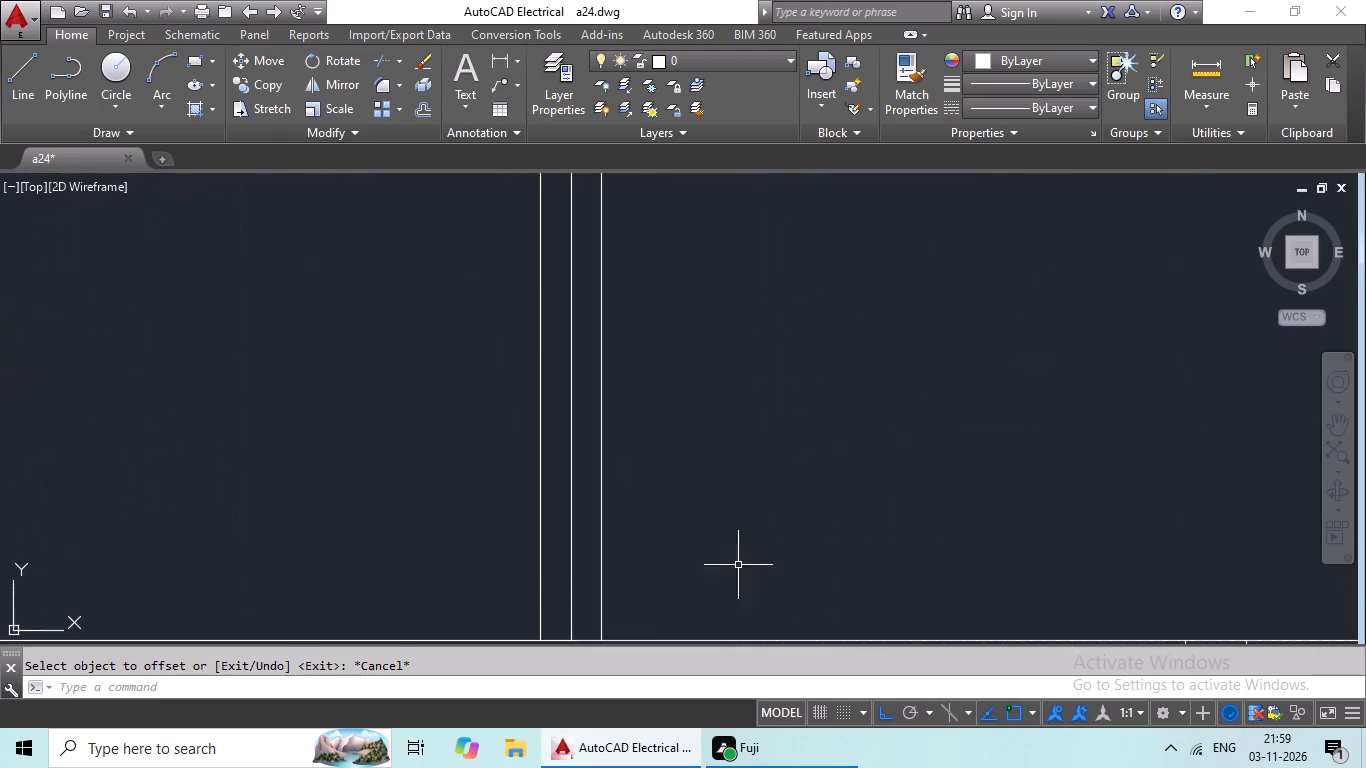
pyautogui.press('Escape')
pyautogui.click(571, 554)
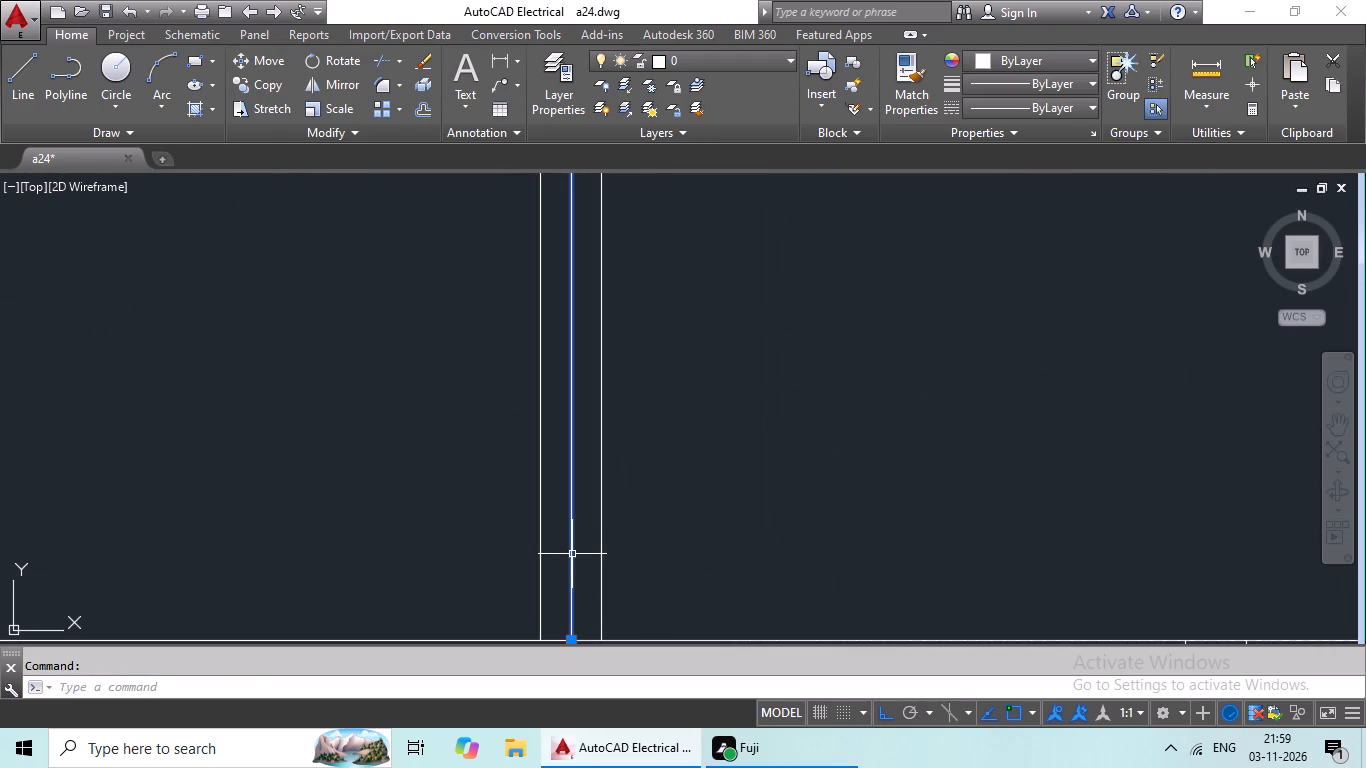
pyautogui.press('Delete')
# Measure the clear width of the new layout's top-left room between the outer wall and the central partition.
pyautogui.scroll(-7, 604, 554)
pyautogui.moveTo(659, 492); pyautogui.dragTo(652, 522, button='middle')
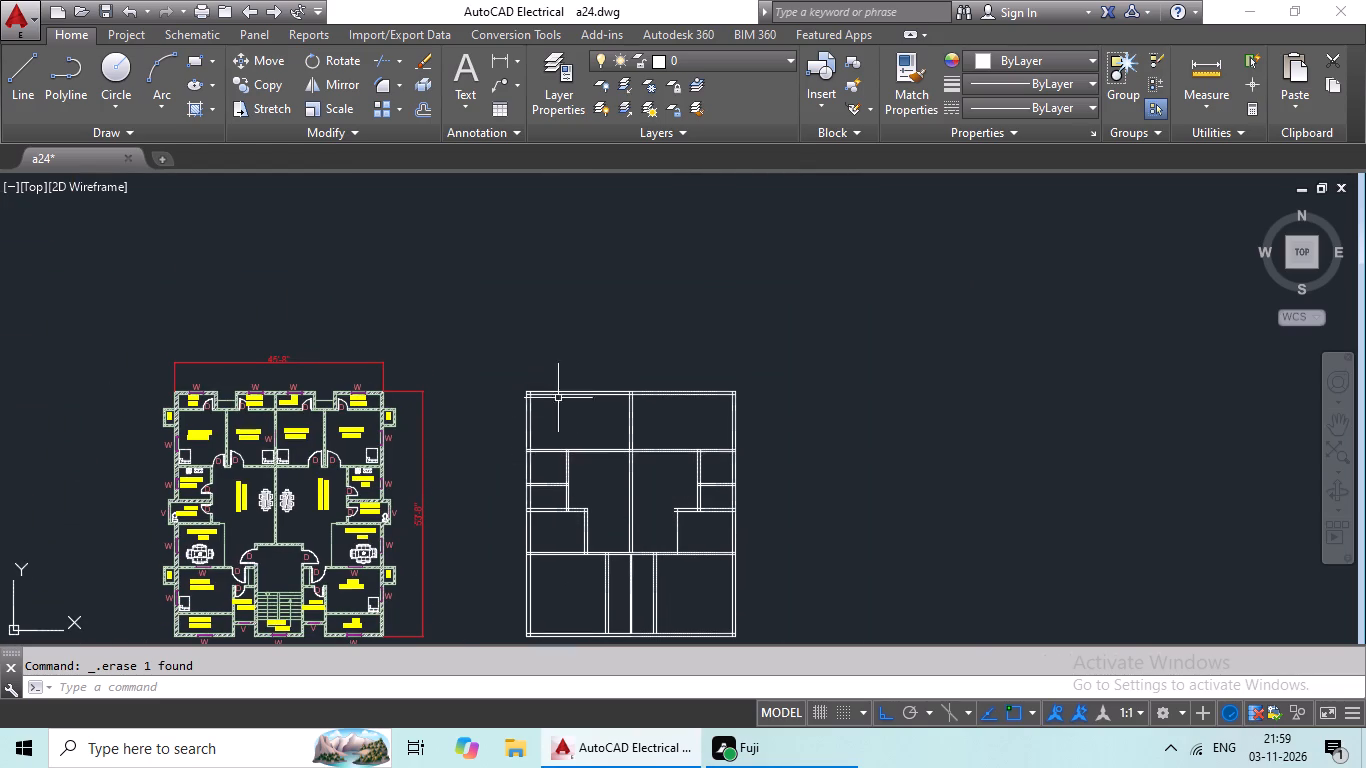
pyautogui.scroll(3, 607, 418)
pyautogui.moveTo(736, 443); pyautogui.dragTo(814, 405, button='middle')
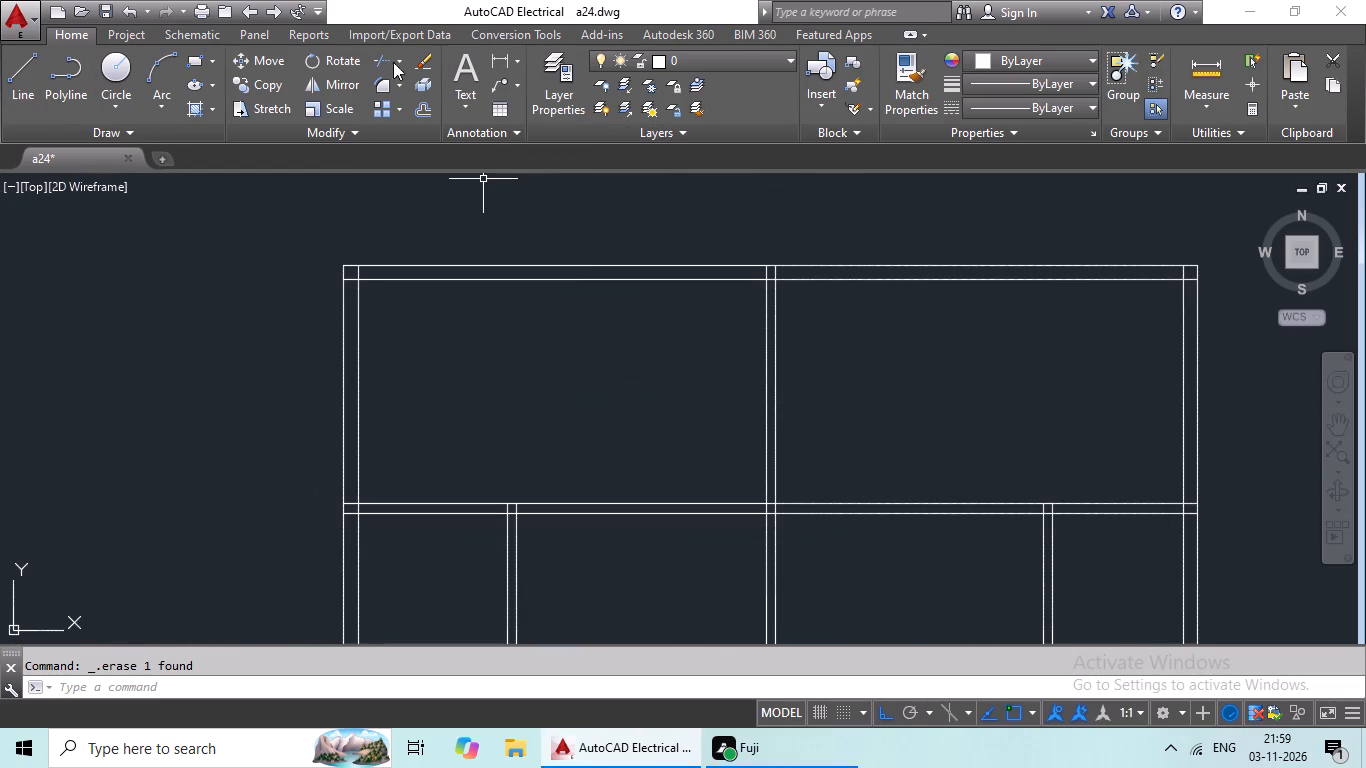
pyautogui.click(500, 61)
pyautogui.scroll(1, 362, 273)
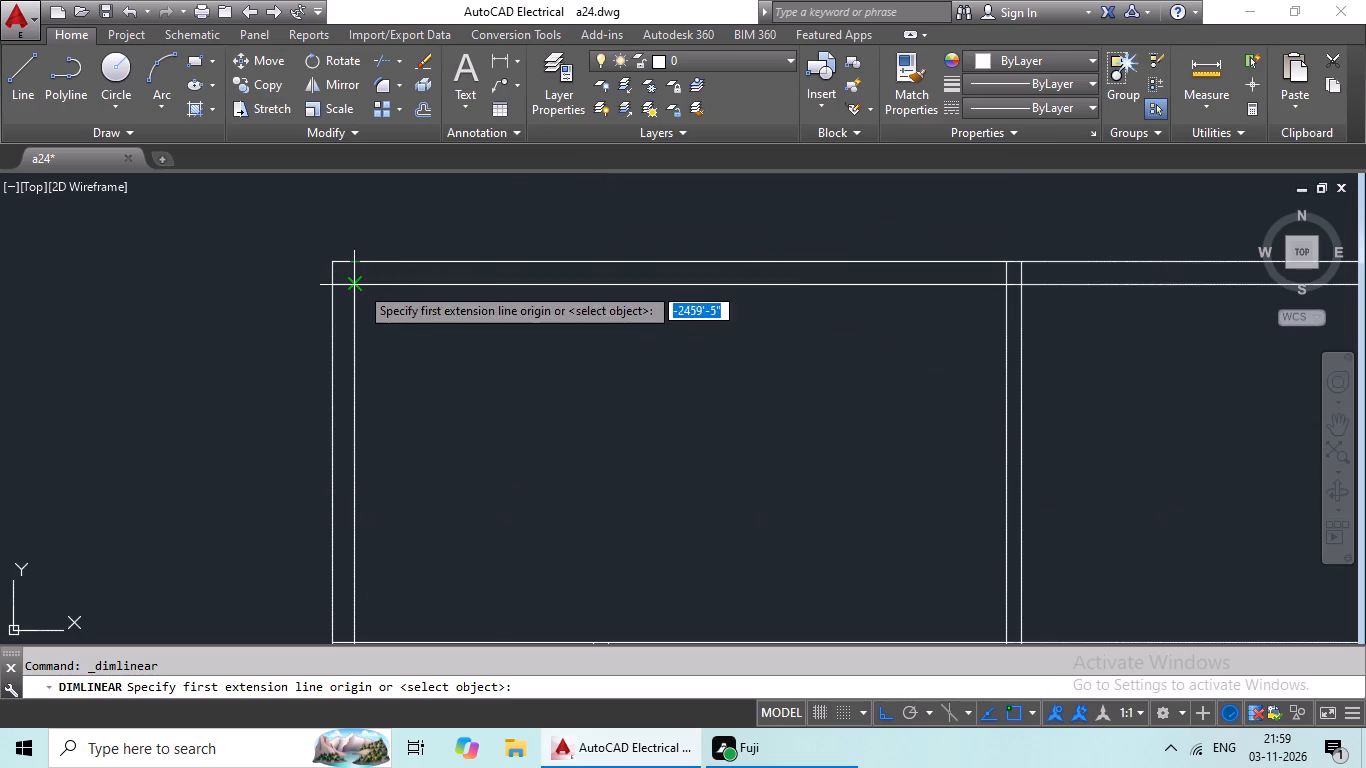
pyautogui.click(358, 285)
pyautogui.click(1004, 281)
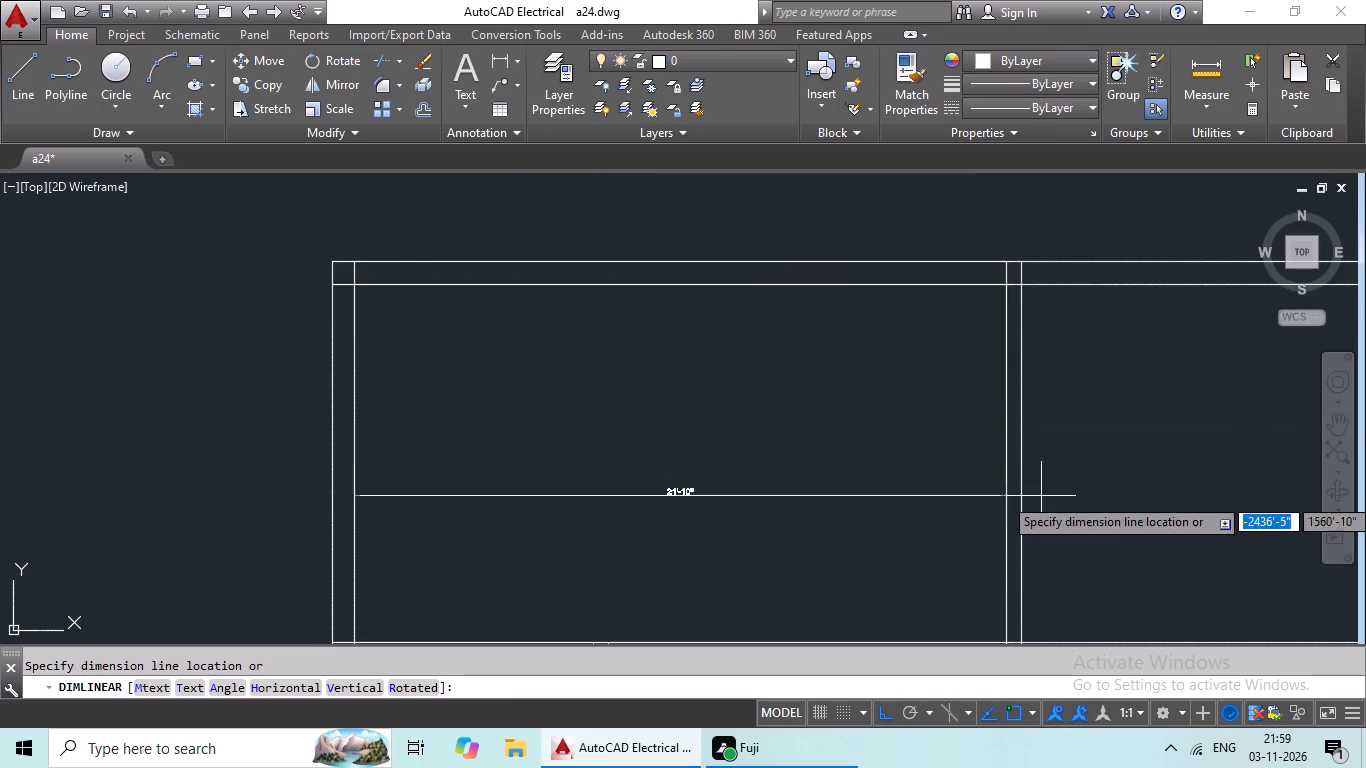
pyautogui.scroll(2, 1029, 455)
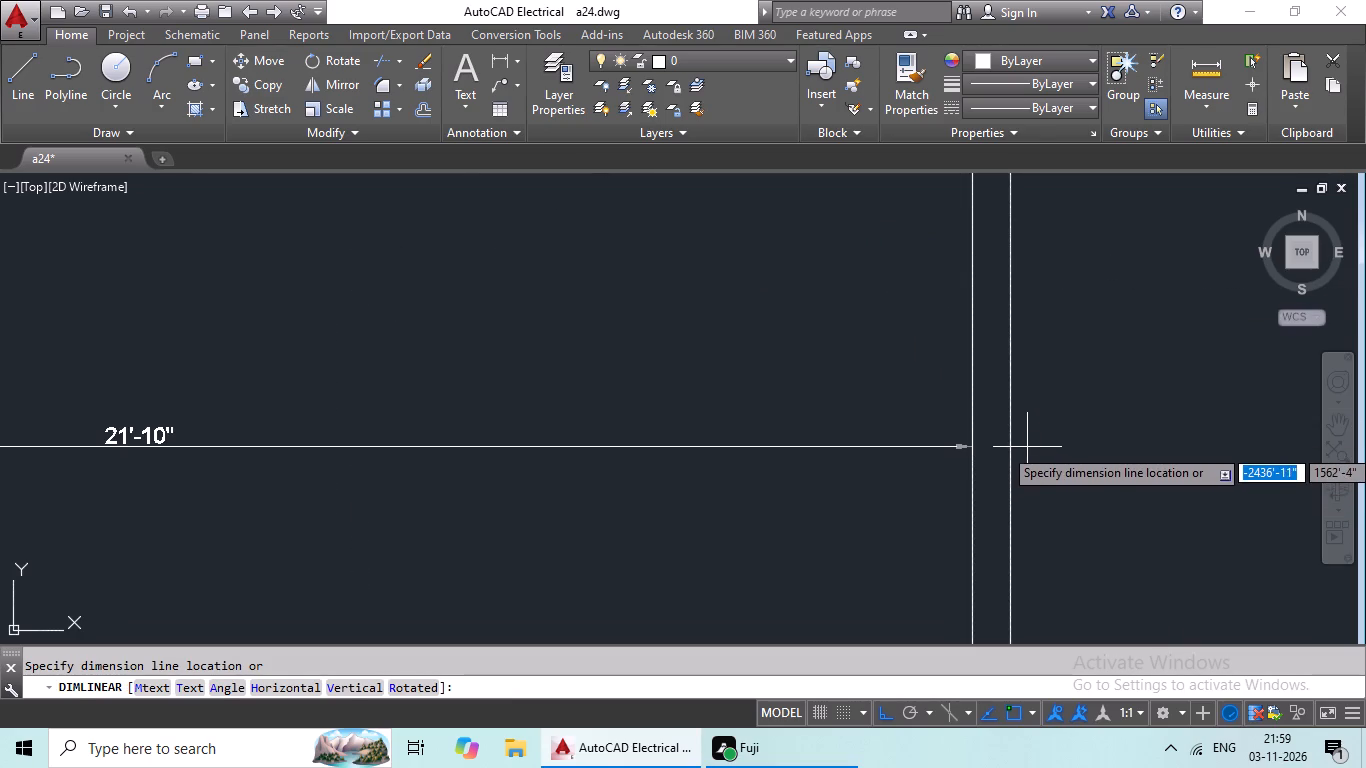
pyautogui.press('Escape')
# Offset the inner line of the new layout's left outer wall 10'6" inward, towards the central partition.
pyautogui.scroll(-3, 1027, 447)
pyautogui.moveTo(859, 450); pyautogui.dragTo(529, 385, button='middle')
pyautogui.moveTo(958, 373); pyautogui.dragTo(896, 397, button='middle')
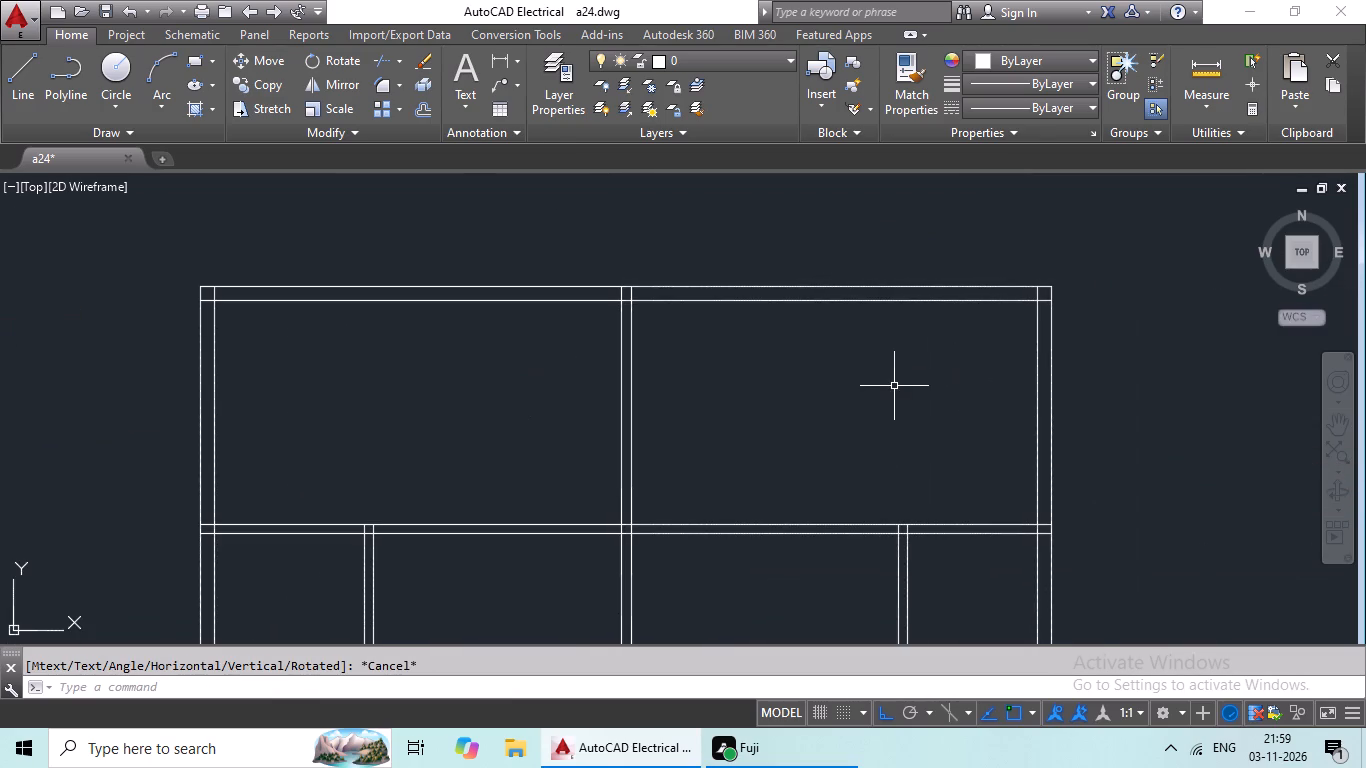
pyautogui.scroll(-1, 897, 380)
pyautogui.moveTo(898, 379); pyautogui.dragTo(787, 375, button='middle')
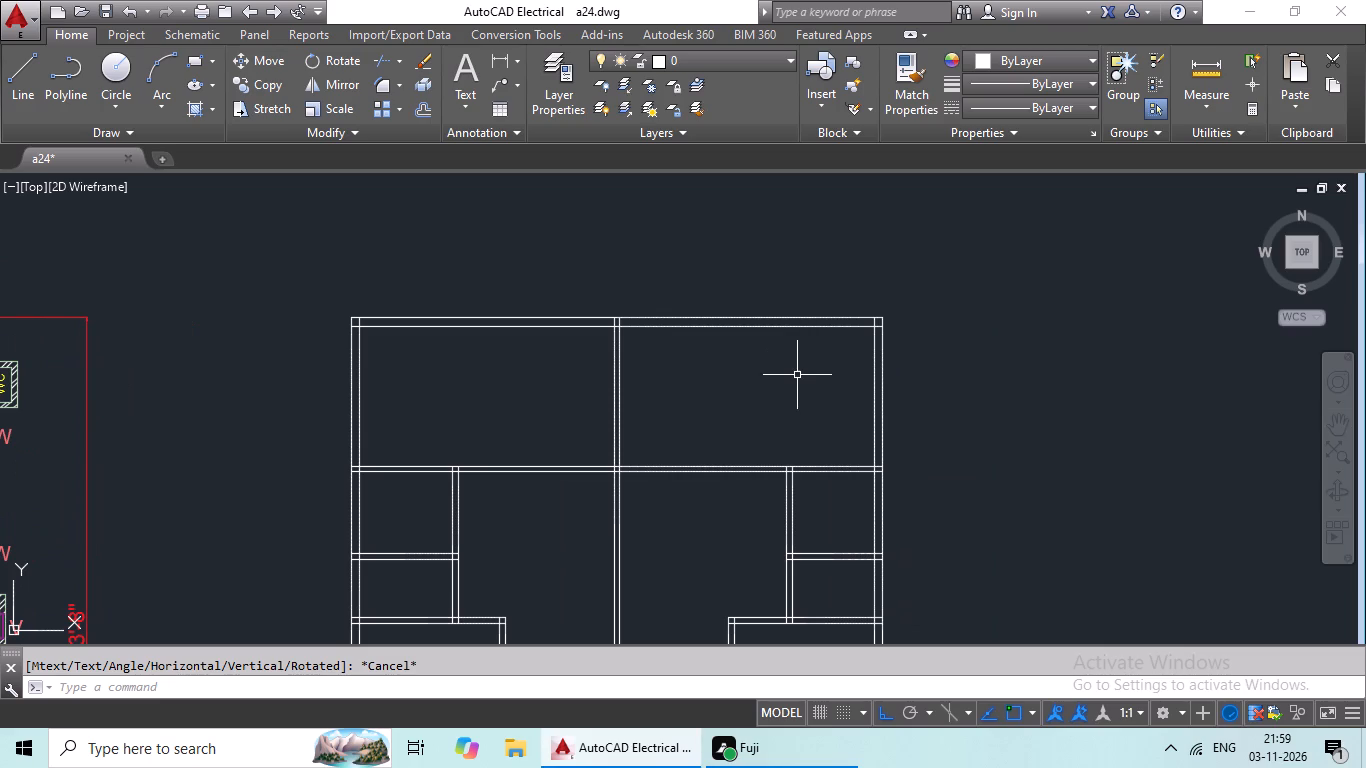
pyautogui.moveTo(786, 399); pyautogui.dragTo(892, 364, button='middle')
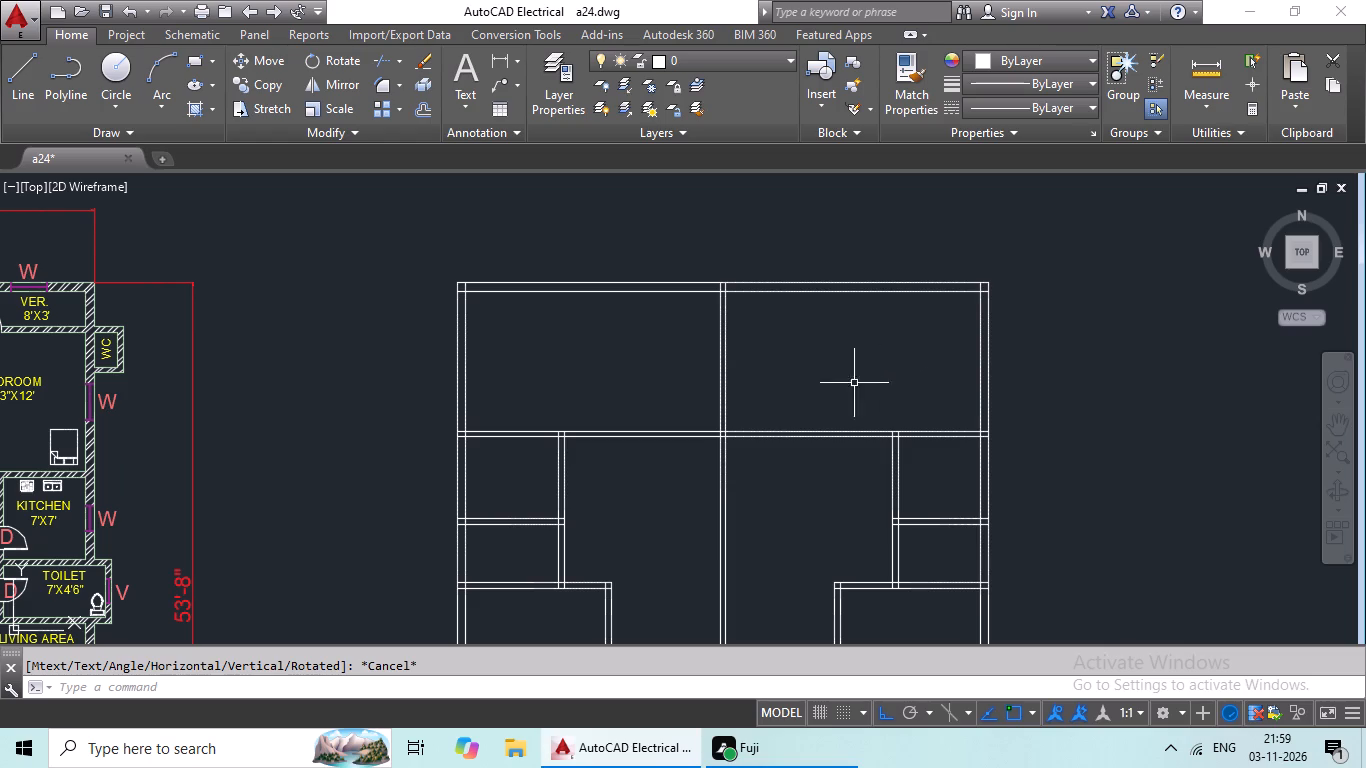
pyautogui.press('Escape')
pyautogui.press('Escape')
pyautogui.press('o')
pyautogui.press('Return')
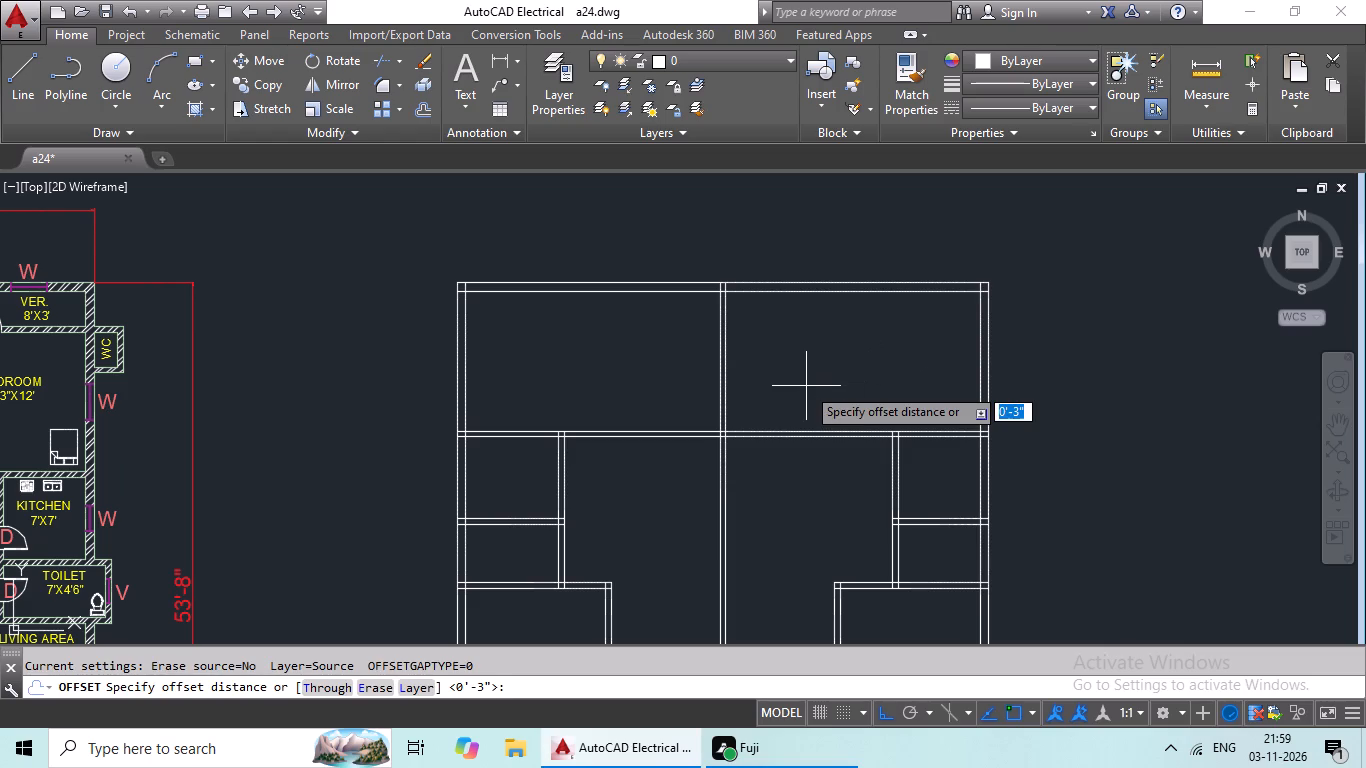
pyautogui.write("10'")
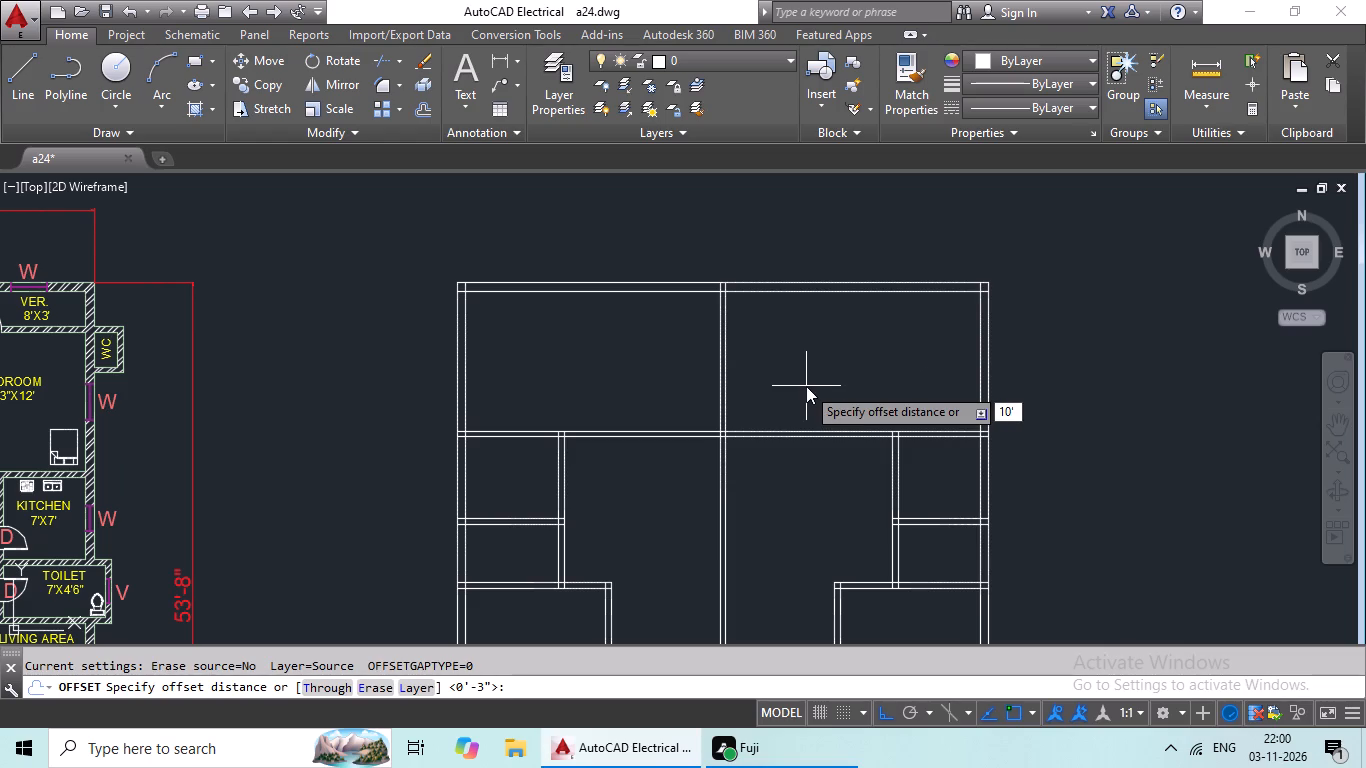
pyautogui.press('6')
pyautogui.hotkey('shift', '"')
pyautogui.press('Return')
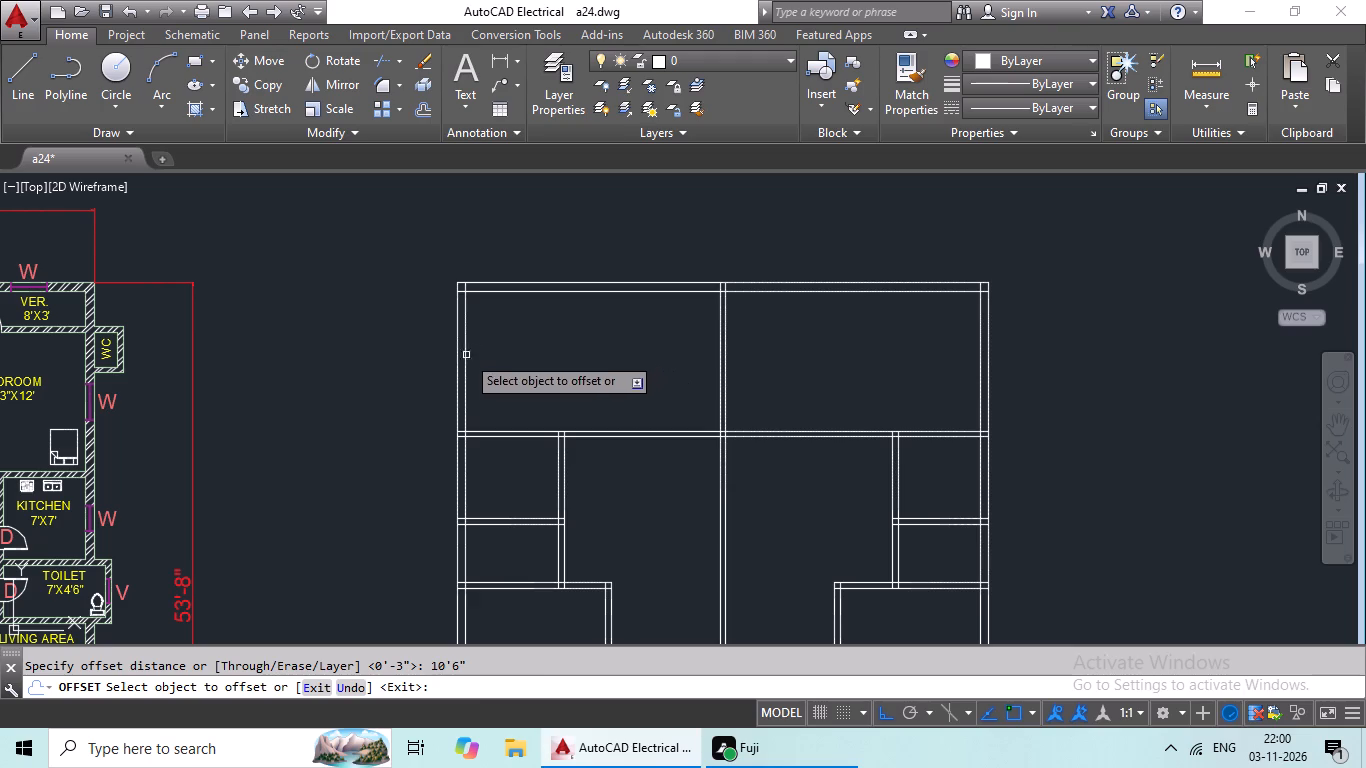
pyautogui.moveTo(464, 356); pyautogui.dragTo(483, 356)
pyautogui.click(647, 349)
# Trim away the new 10'6" offset line below the upper horizontal partition, keeping its piece in the top-left room.
pyautogui.moveTo(667, 489); pyautogui.dragTo(692, 377, button='middle')
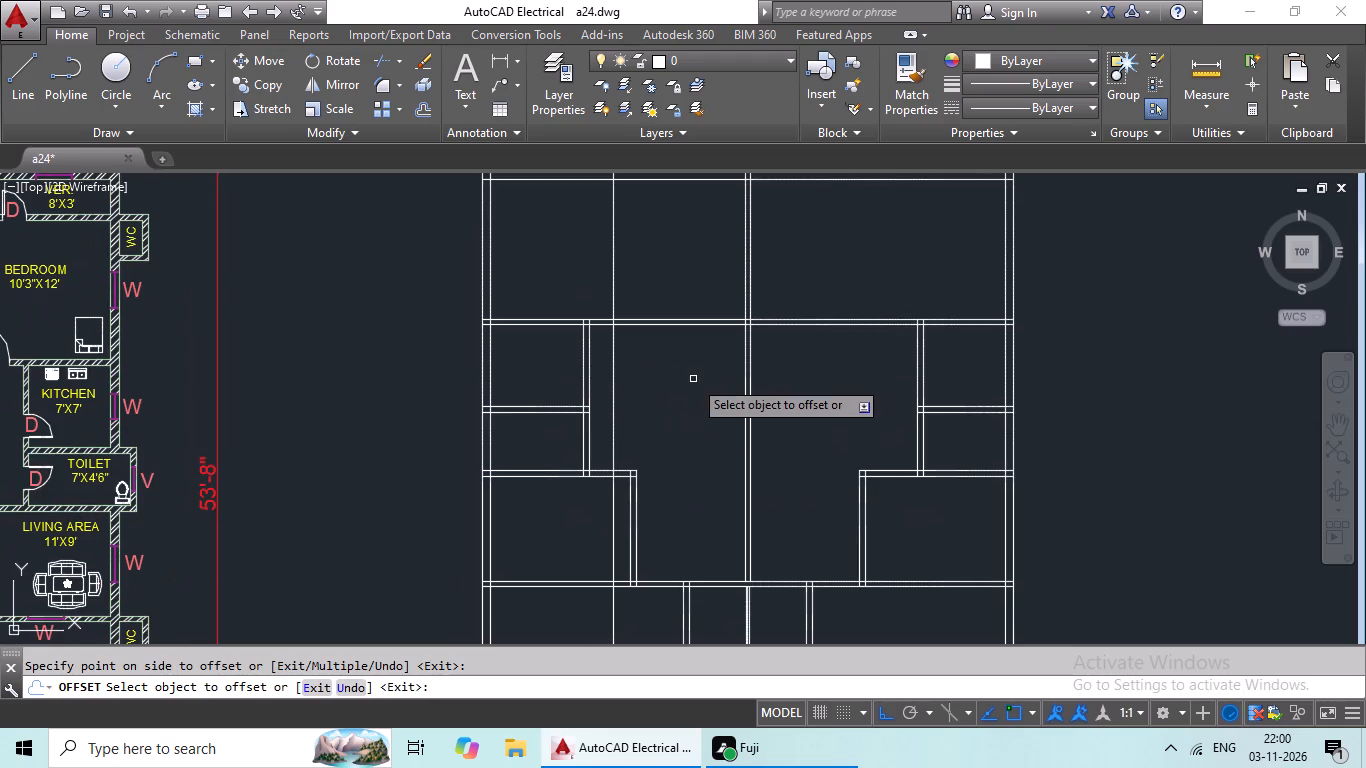
pyautogui.press('Escape')
pyautogui.press('Escape')
pyautogui.write('tr')
pyautogui.press('space')
pyautogui.press('space')
pyautogui.scroll(4, 618, 343)
pyautogui.moveTo(678, 303); pyautogui.dragTo(624, 338)
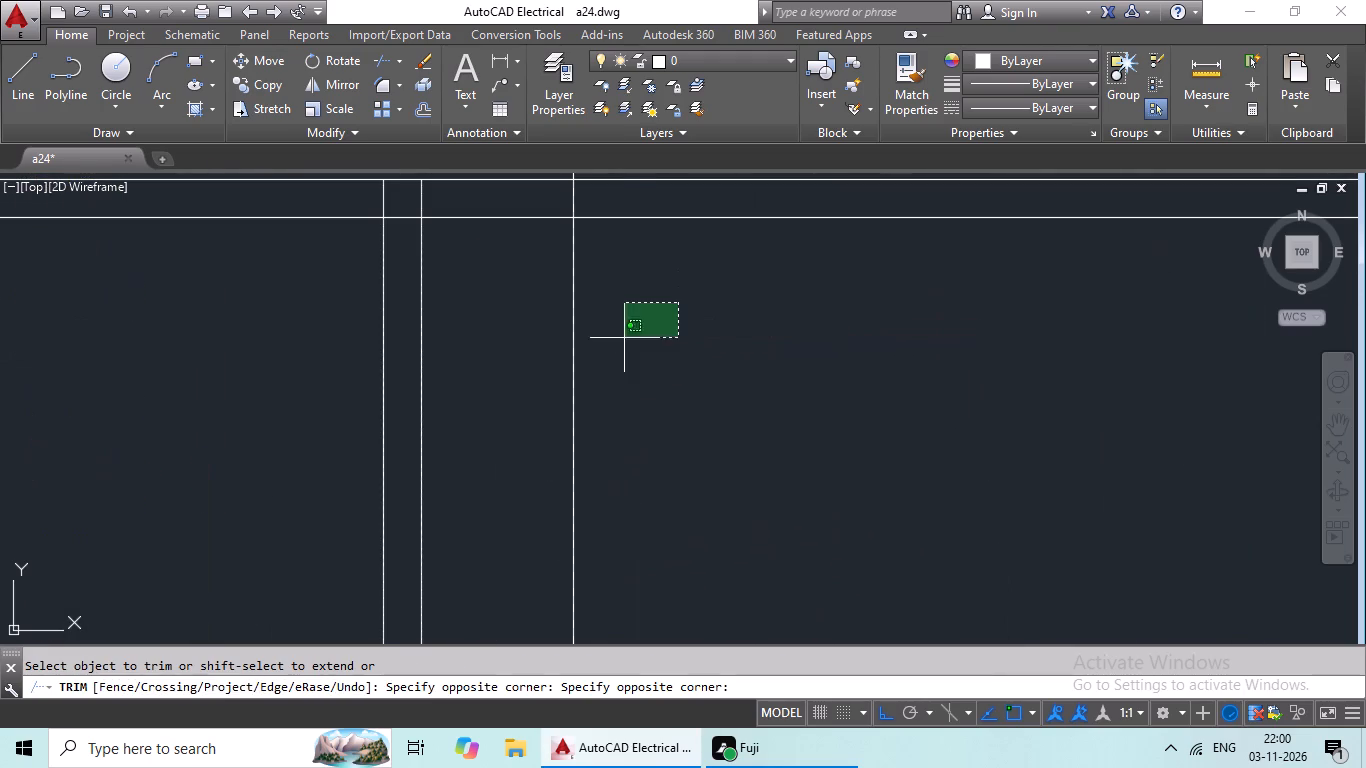
pyautogui.moveTo(624, 338); pyautogui.dragTo(510, 495)
pyautogui.moveTo(510, 494); pyautogui.dragTo(517, 483)
pyautogui.scroll(-4, 582, 406)
pyautogui.moveTo(599, 422); pyautogui.dragTo(630, 279, button='middle')
pyautogui.scroll(-2, 662, 419)
pyautogui.moveTo(671, 403); pyautogui.dragTo(565, 526, button='middle')
pyautogui.press('Escape')
pyautogui.press('Escape')
pyautogui.press('Escape')
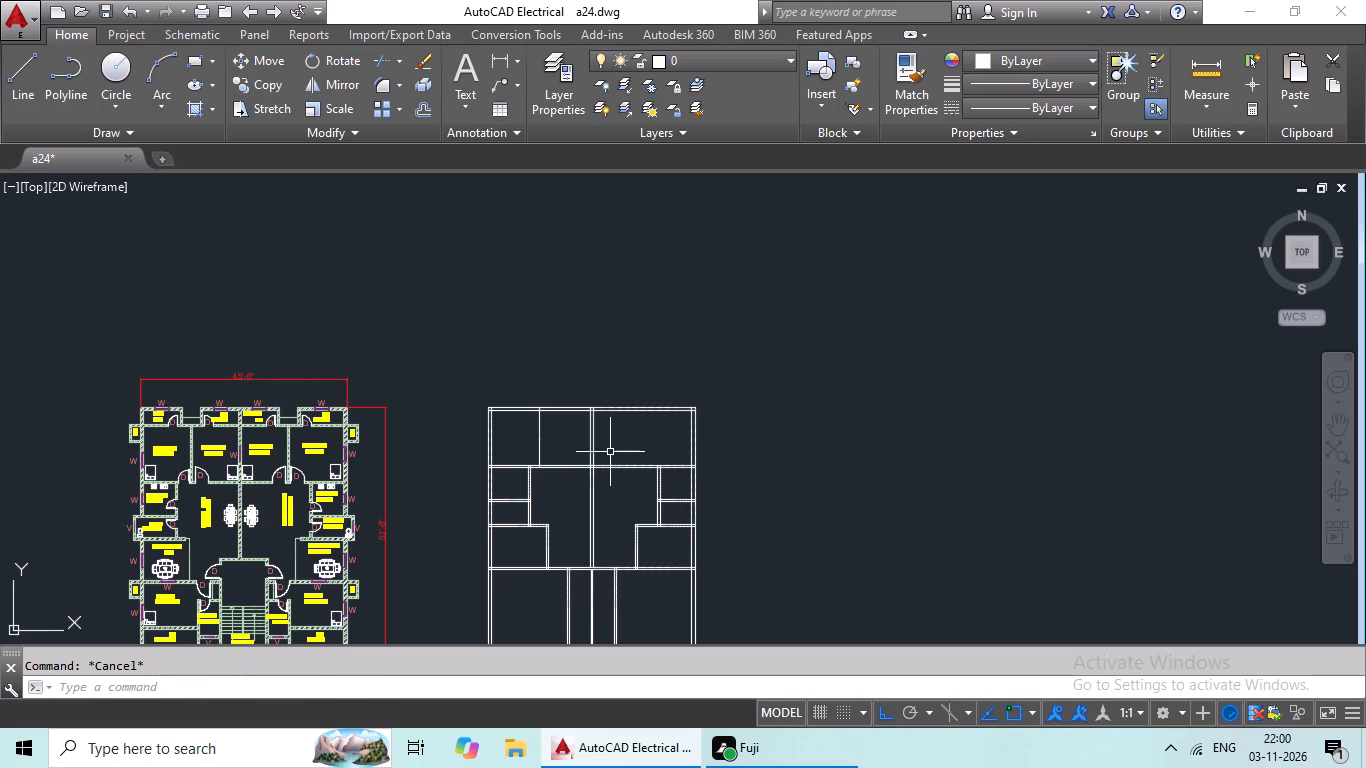
# Offset the right-hand line of the upper central partition 10'6" to the right, across the top-right room.
pyautogui.press('Escape')
pyautogui.press('o')
pyautogui.press('Return')
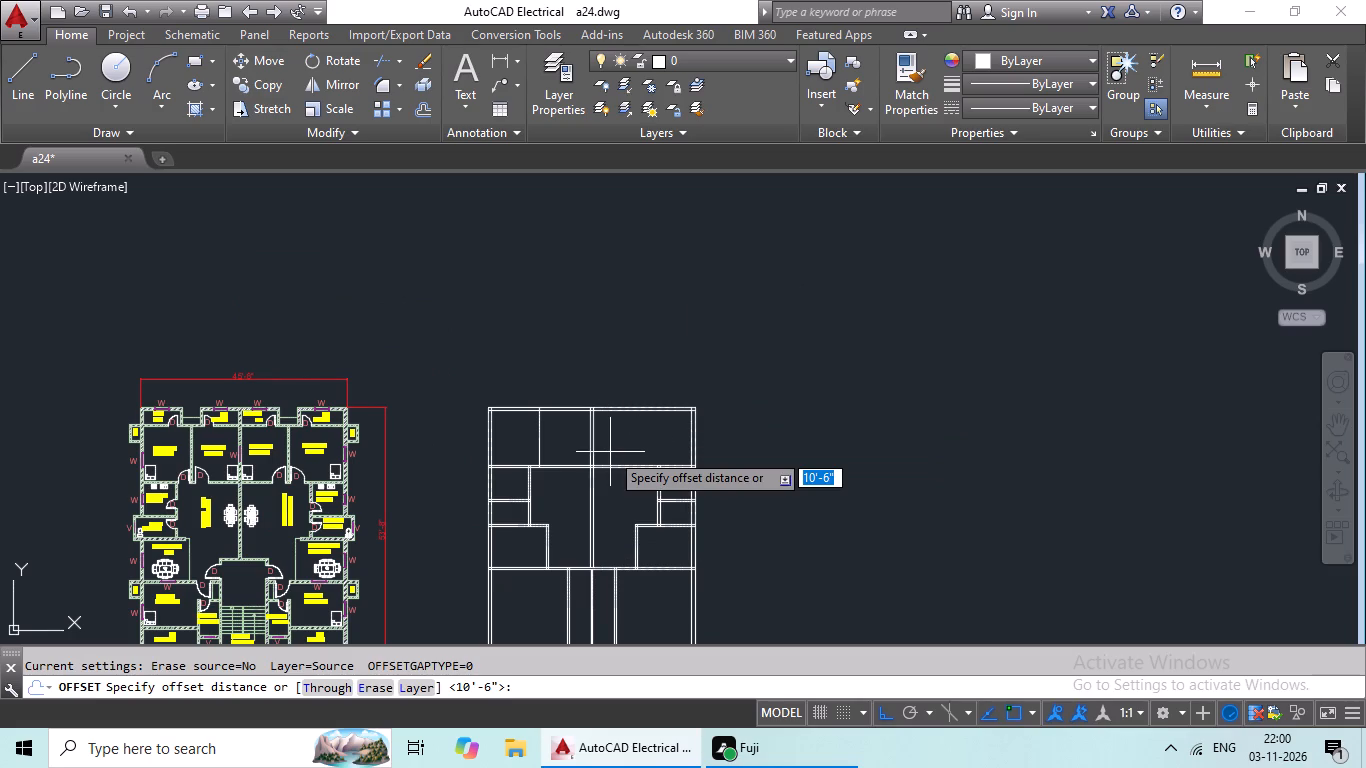
pyautogui.write('10')
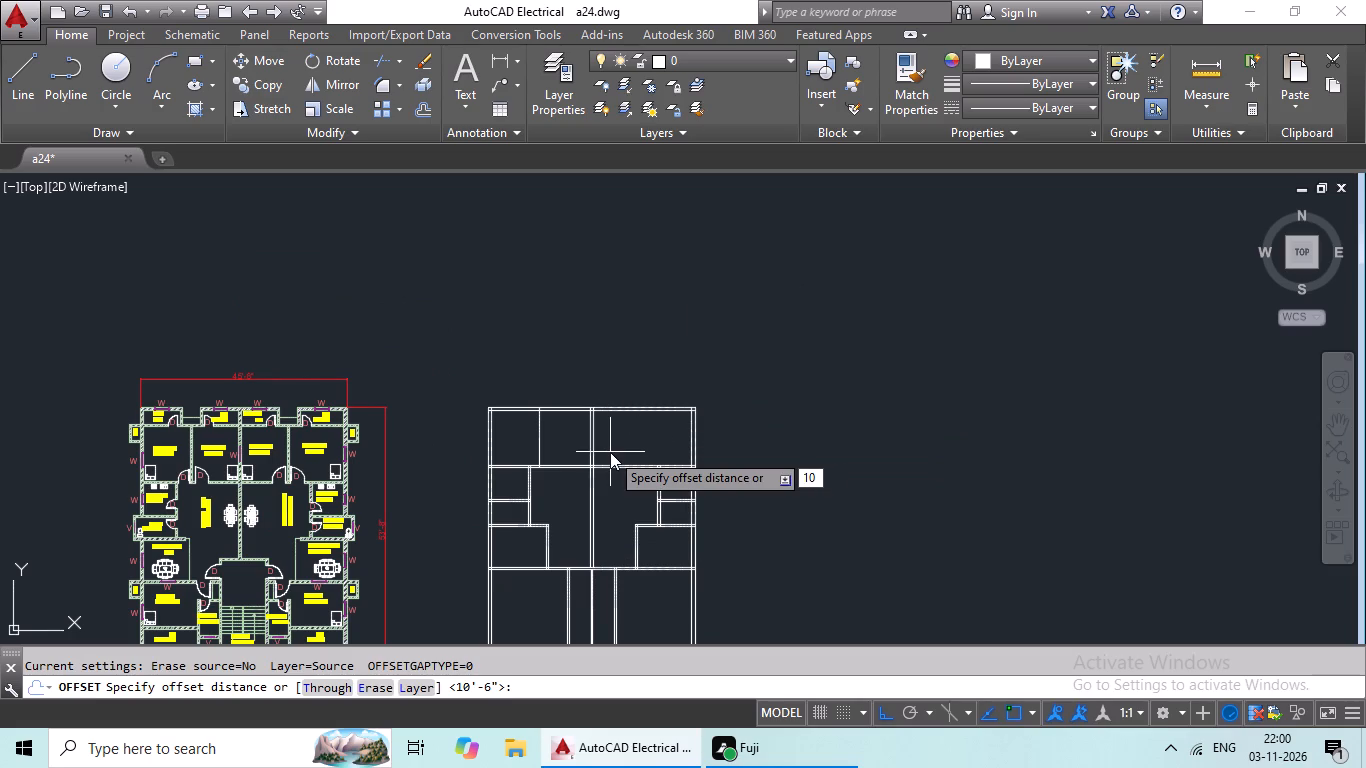
pyautogui.press("'")
pyautogui.write('6"')
pyautogui.press('Return')
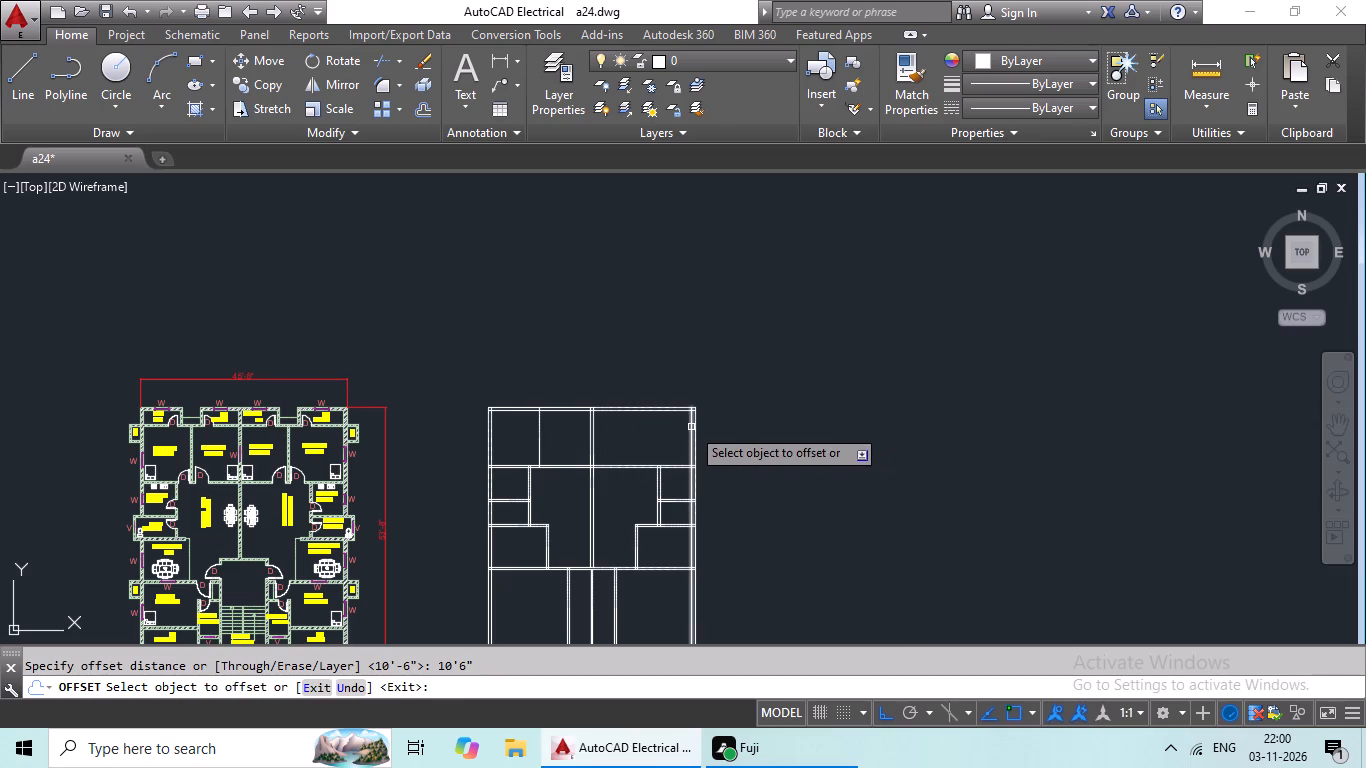
pyautogui.scroll(2, 604, 440)
pyautogui.click(572, 449)
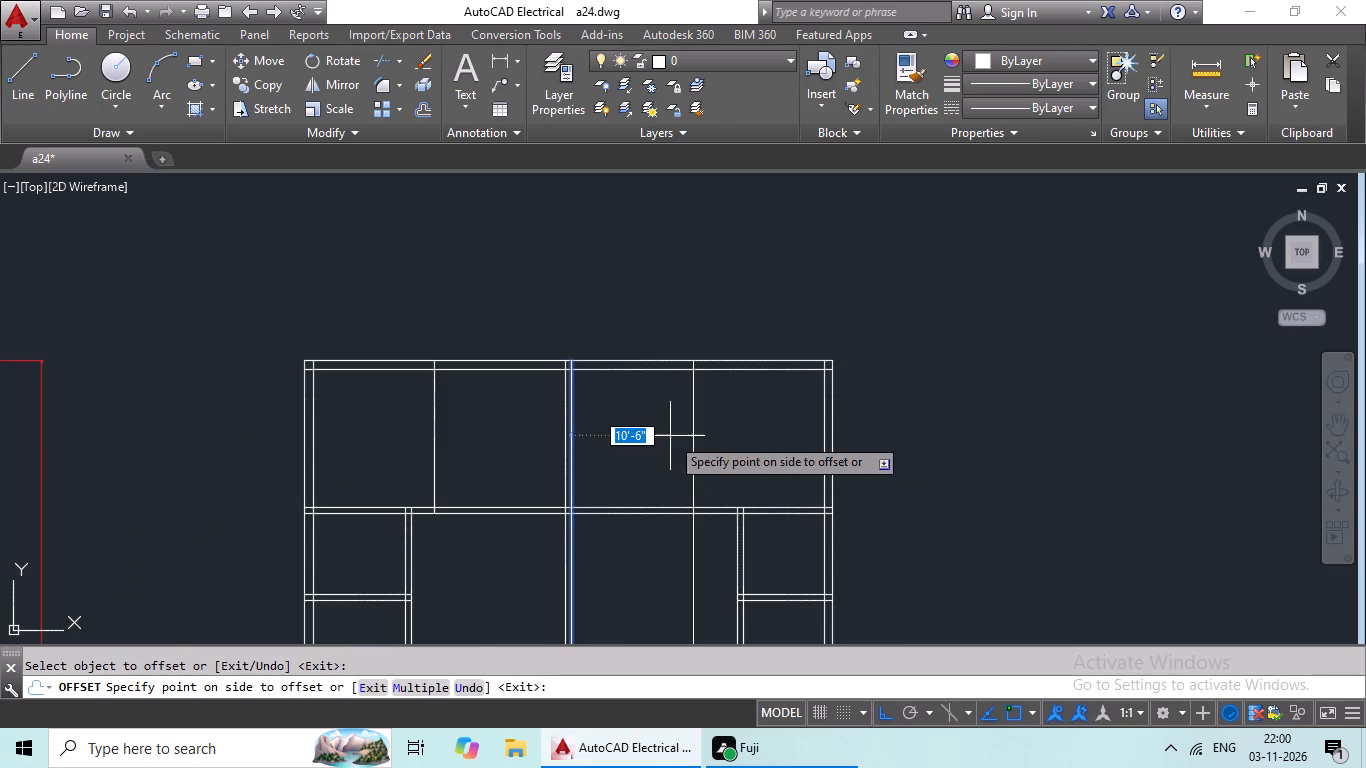
pyautogui.click(671, 436)
pyautogui.scroll(-2, 724, 408)
pyautogui.moveTo(725, 408); pyautogui.dragTo(725, 384, button='middle')
pyautogui.press('Escape')
pyautogui.press('Escape')
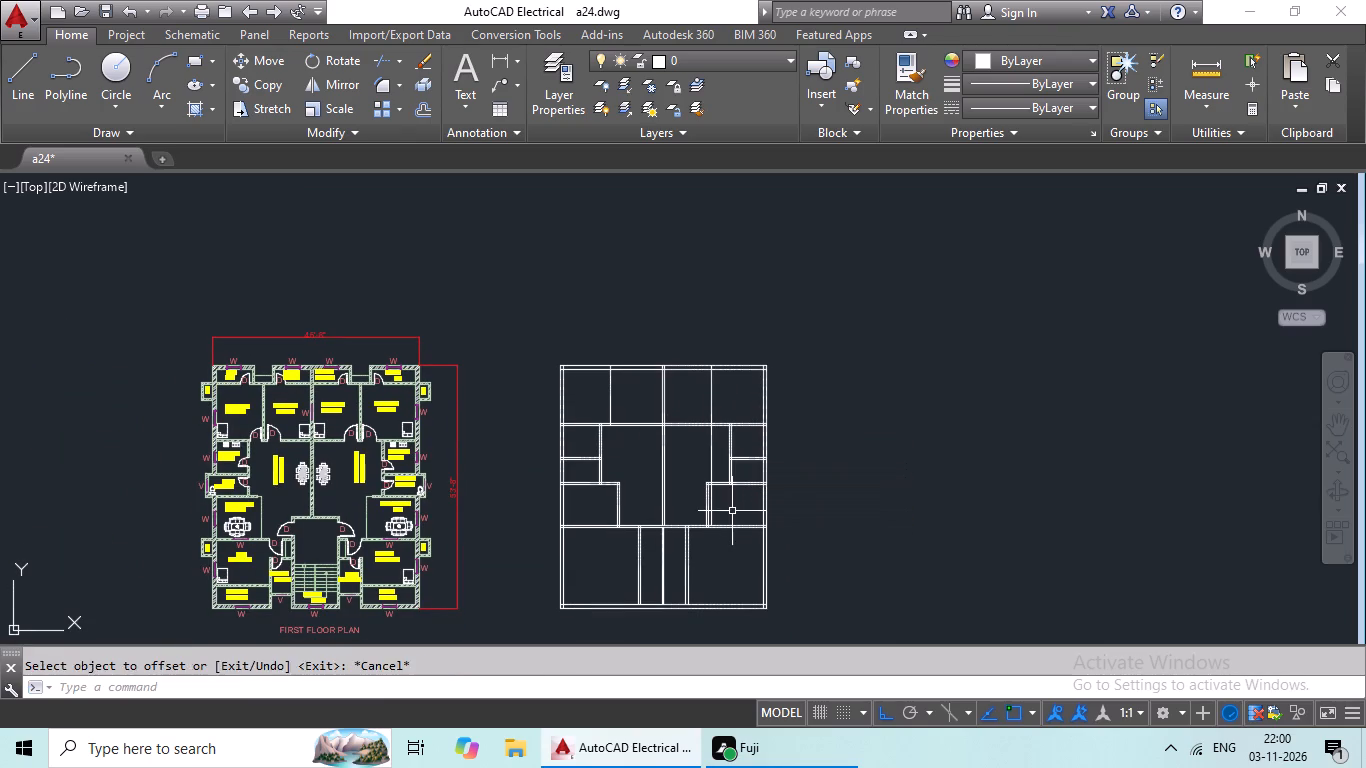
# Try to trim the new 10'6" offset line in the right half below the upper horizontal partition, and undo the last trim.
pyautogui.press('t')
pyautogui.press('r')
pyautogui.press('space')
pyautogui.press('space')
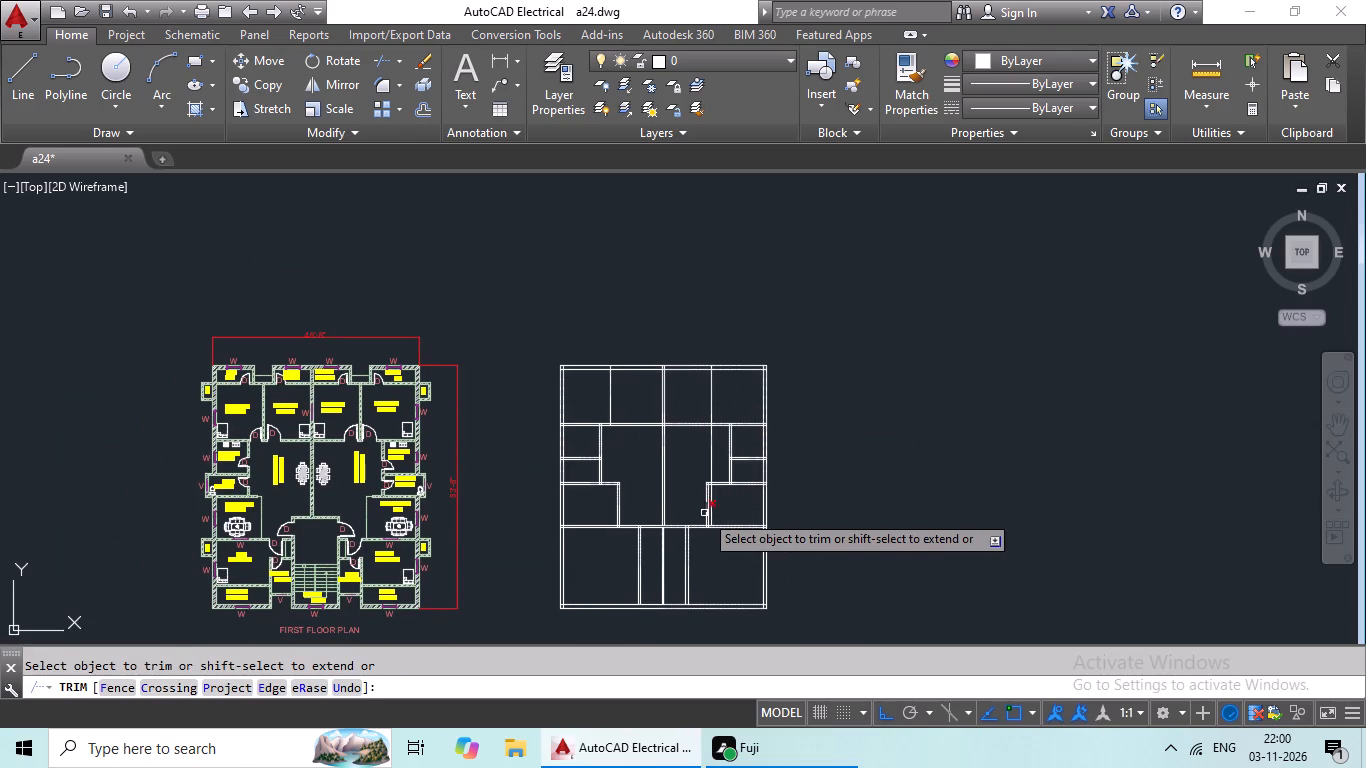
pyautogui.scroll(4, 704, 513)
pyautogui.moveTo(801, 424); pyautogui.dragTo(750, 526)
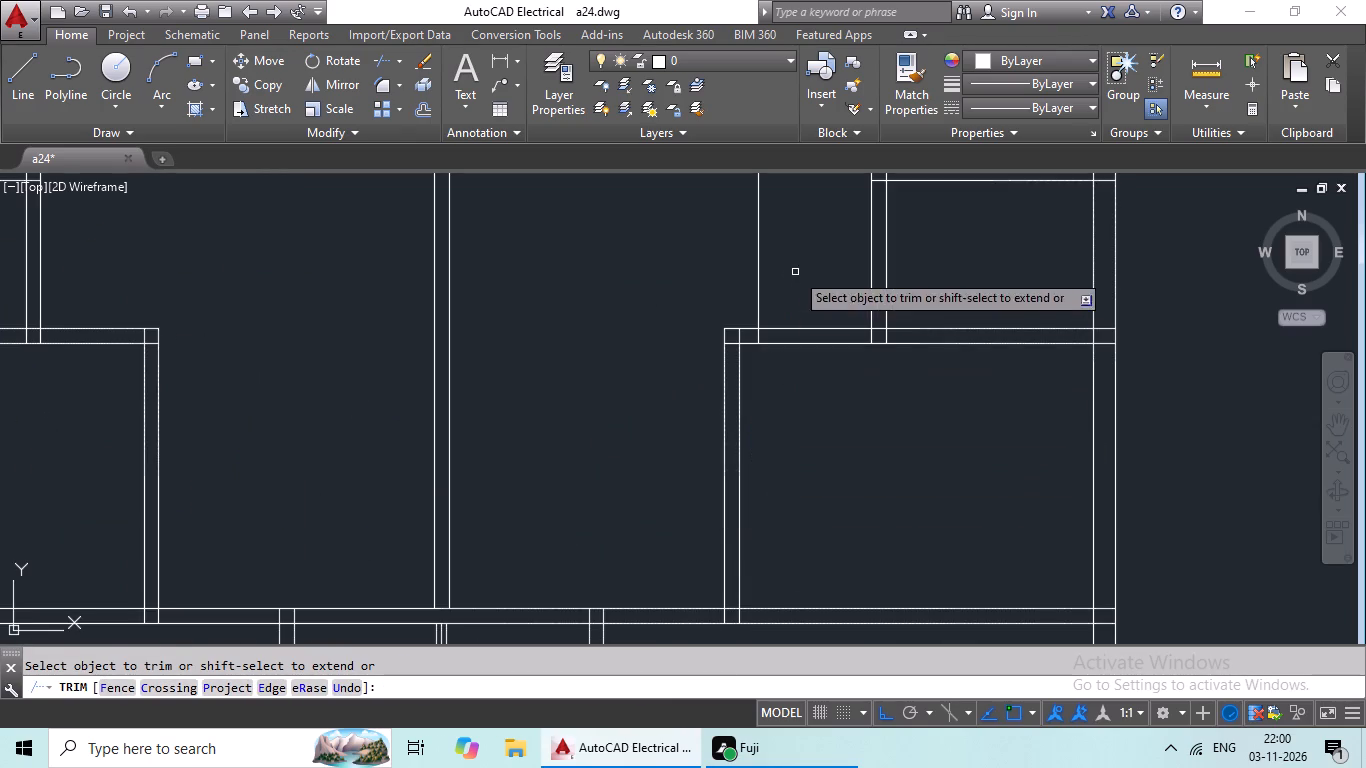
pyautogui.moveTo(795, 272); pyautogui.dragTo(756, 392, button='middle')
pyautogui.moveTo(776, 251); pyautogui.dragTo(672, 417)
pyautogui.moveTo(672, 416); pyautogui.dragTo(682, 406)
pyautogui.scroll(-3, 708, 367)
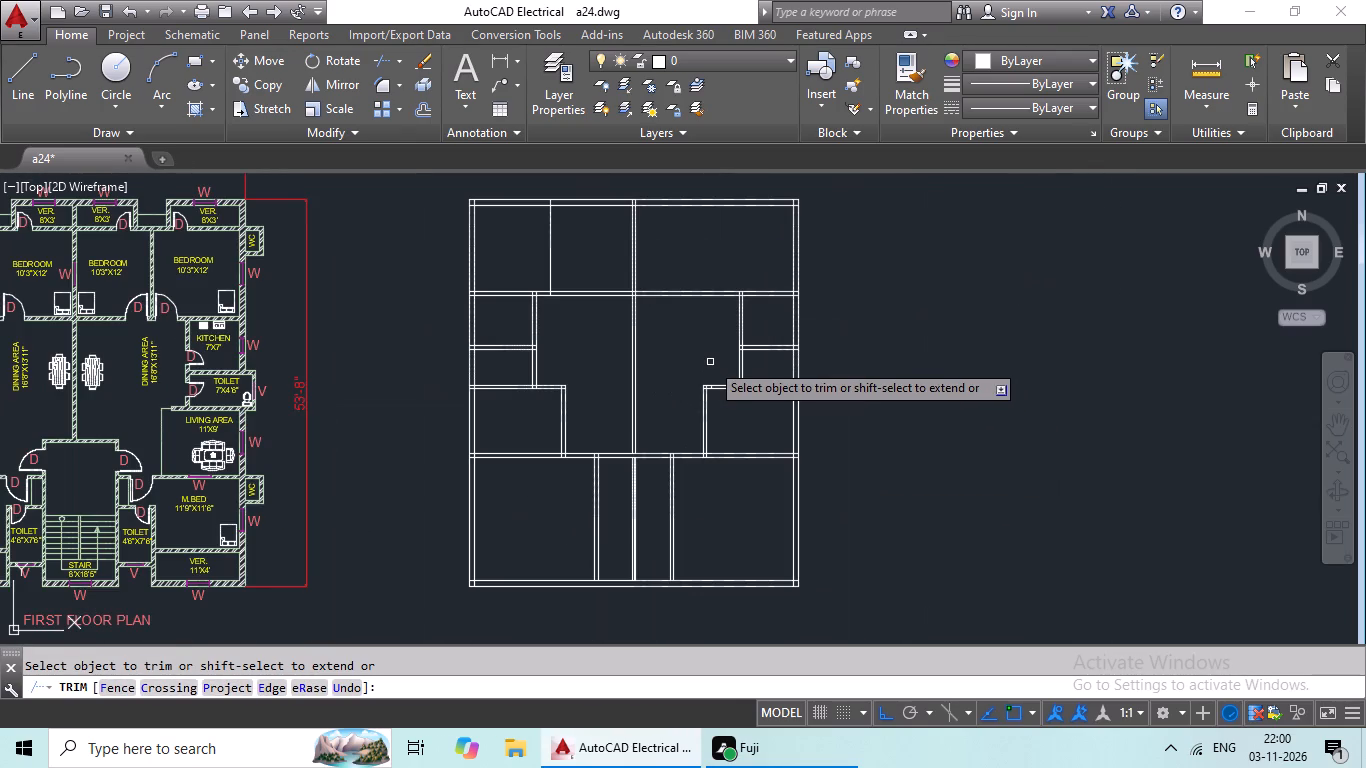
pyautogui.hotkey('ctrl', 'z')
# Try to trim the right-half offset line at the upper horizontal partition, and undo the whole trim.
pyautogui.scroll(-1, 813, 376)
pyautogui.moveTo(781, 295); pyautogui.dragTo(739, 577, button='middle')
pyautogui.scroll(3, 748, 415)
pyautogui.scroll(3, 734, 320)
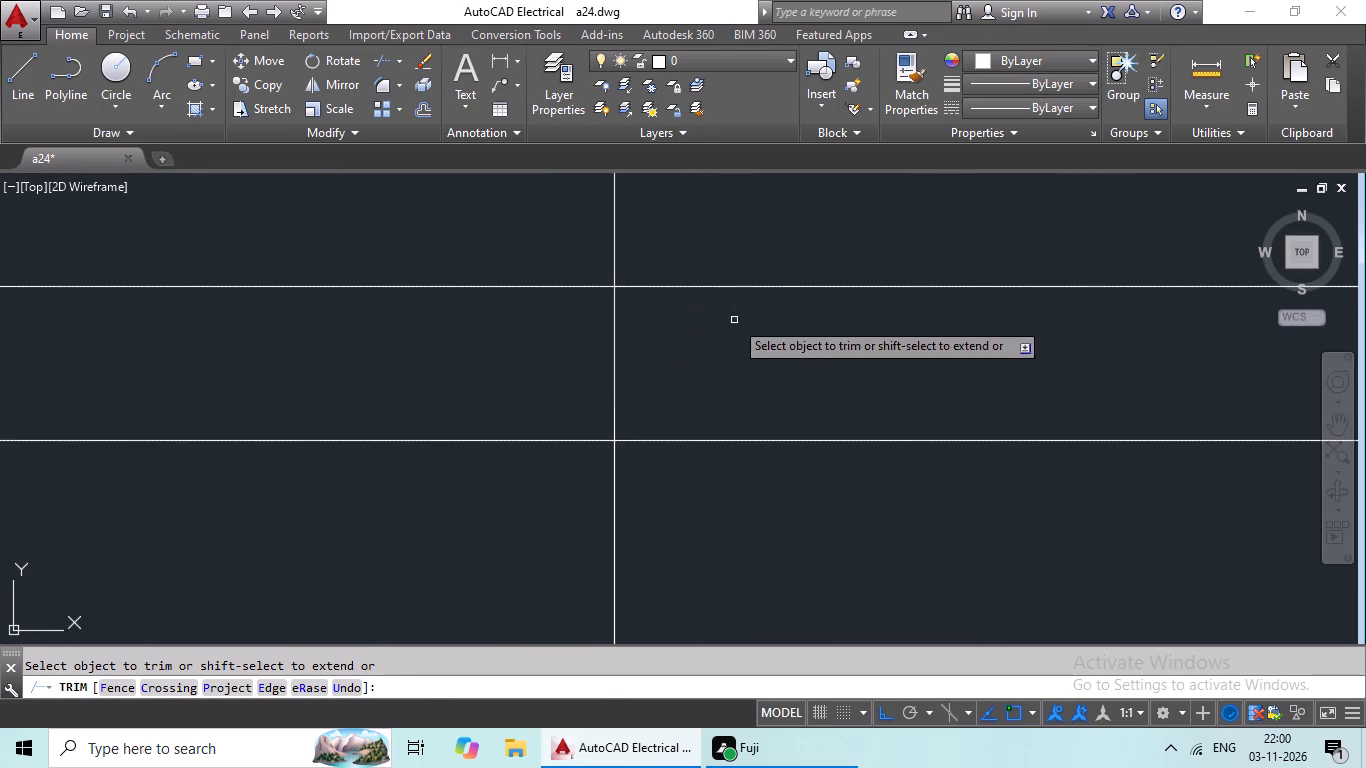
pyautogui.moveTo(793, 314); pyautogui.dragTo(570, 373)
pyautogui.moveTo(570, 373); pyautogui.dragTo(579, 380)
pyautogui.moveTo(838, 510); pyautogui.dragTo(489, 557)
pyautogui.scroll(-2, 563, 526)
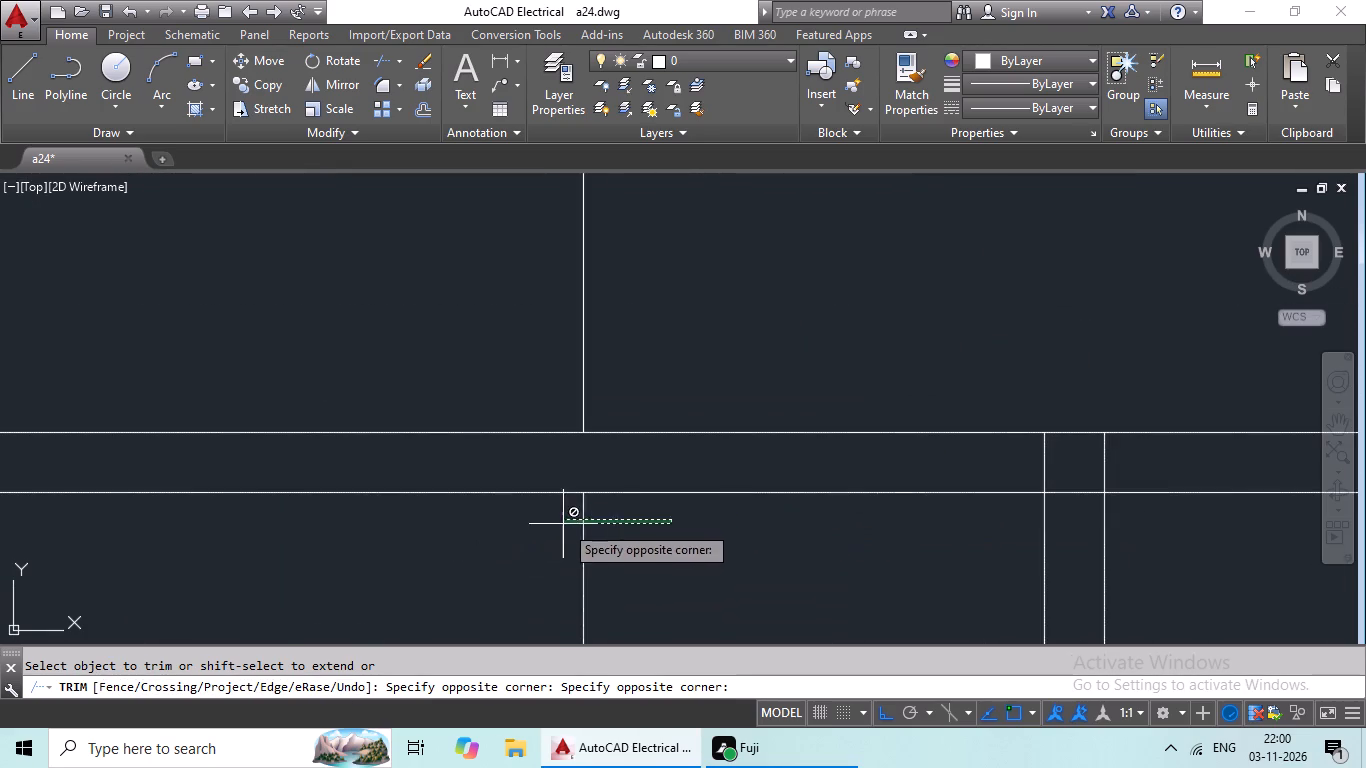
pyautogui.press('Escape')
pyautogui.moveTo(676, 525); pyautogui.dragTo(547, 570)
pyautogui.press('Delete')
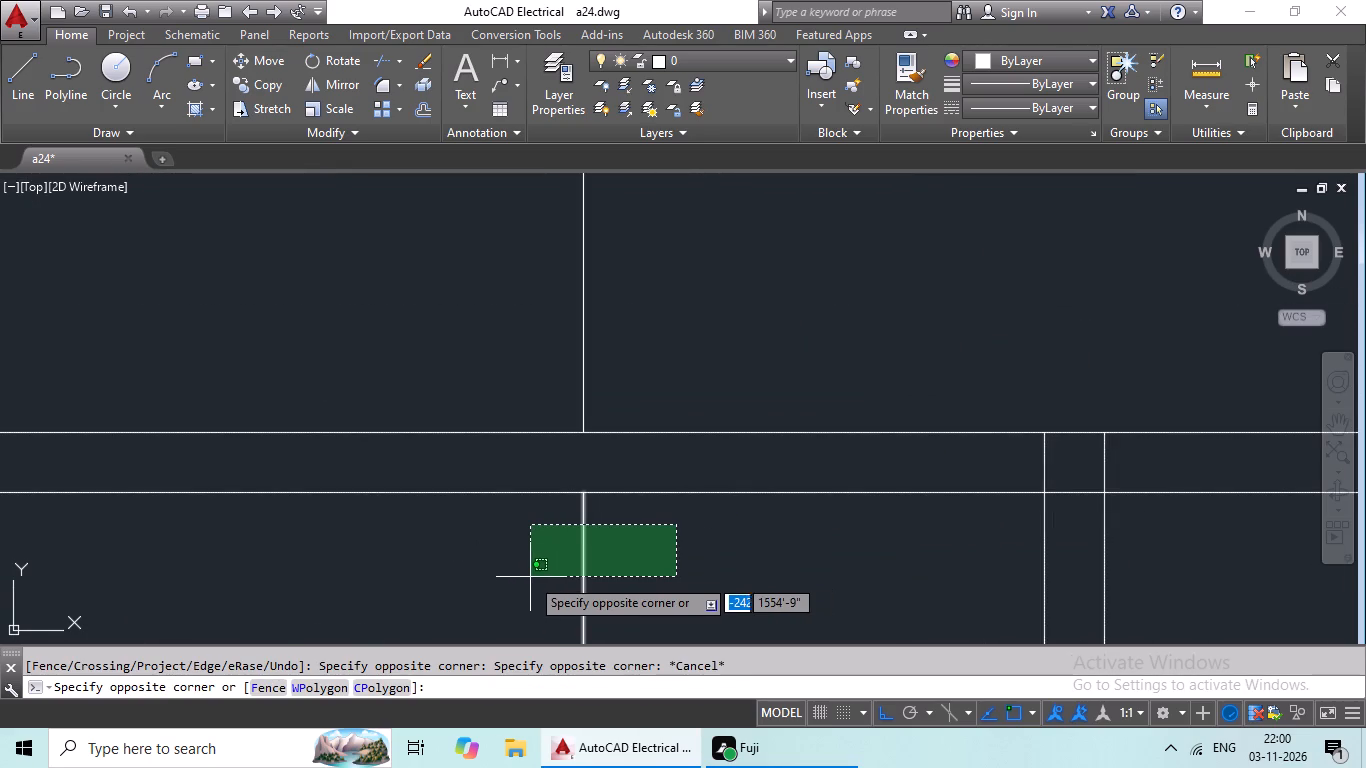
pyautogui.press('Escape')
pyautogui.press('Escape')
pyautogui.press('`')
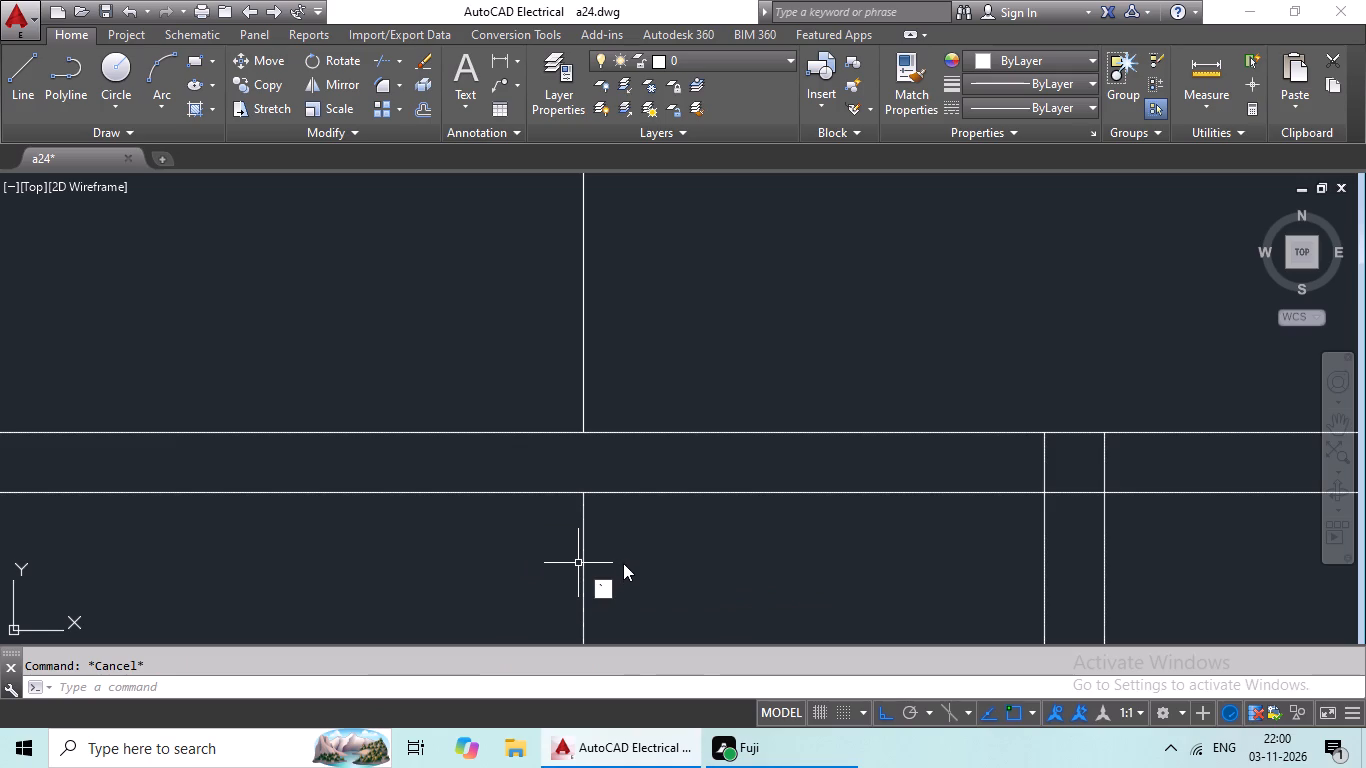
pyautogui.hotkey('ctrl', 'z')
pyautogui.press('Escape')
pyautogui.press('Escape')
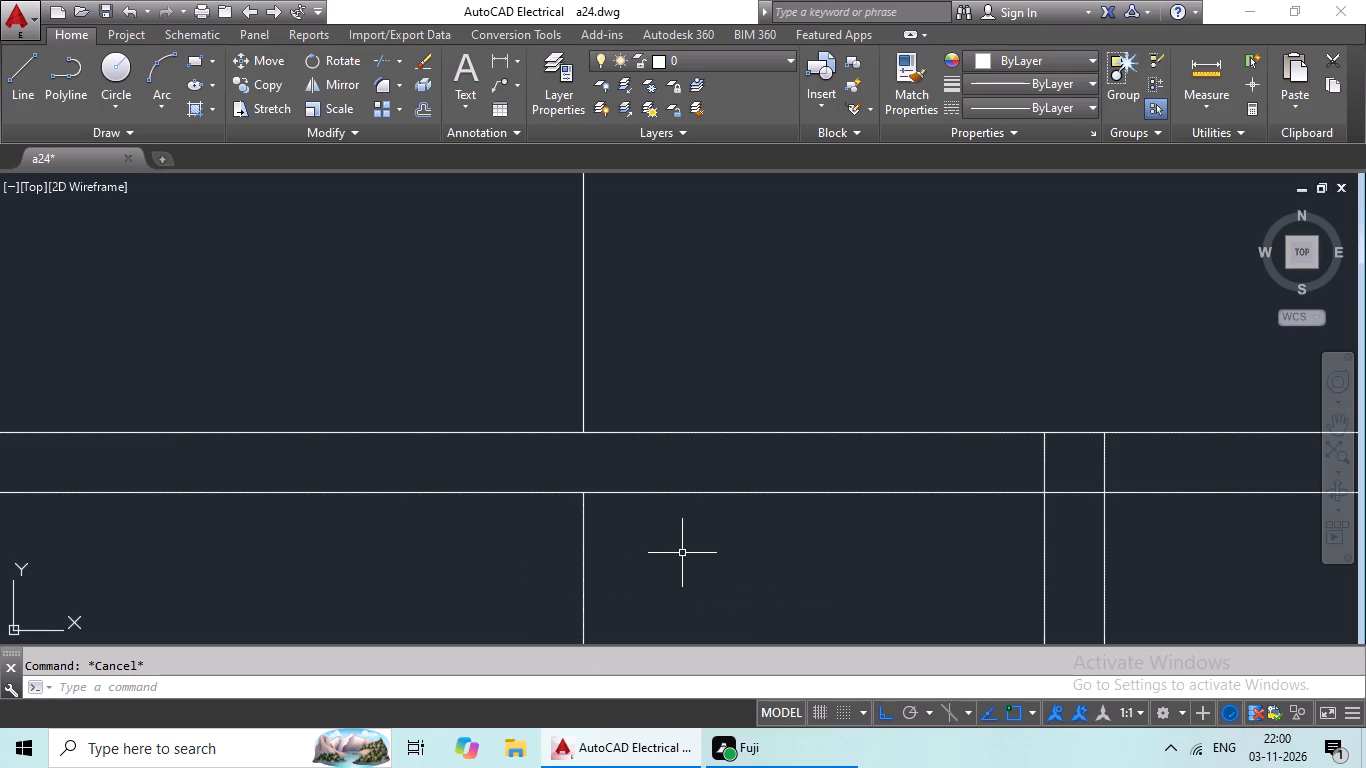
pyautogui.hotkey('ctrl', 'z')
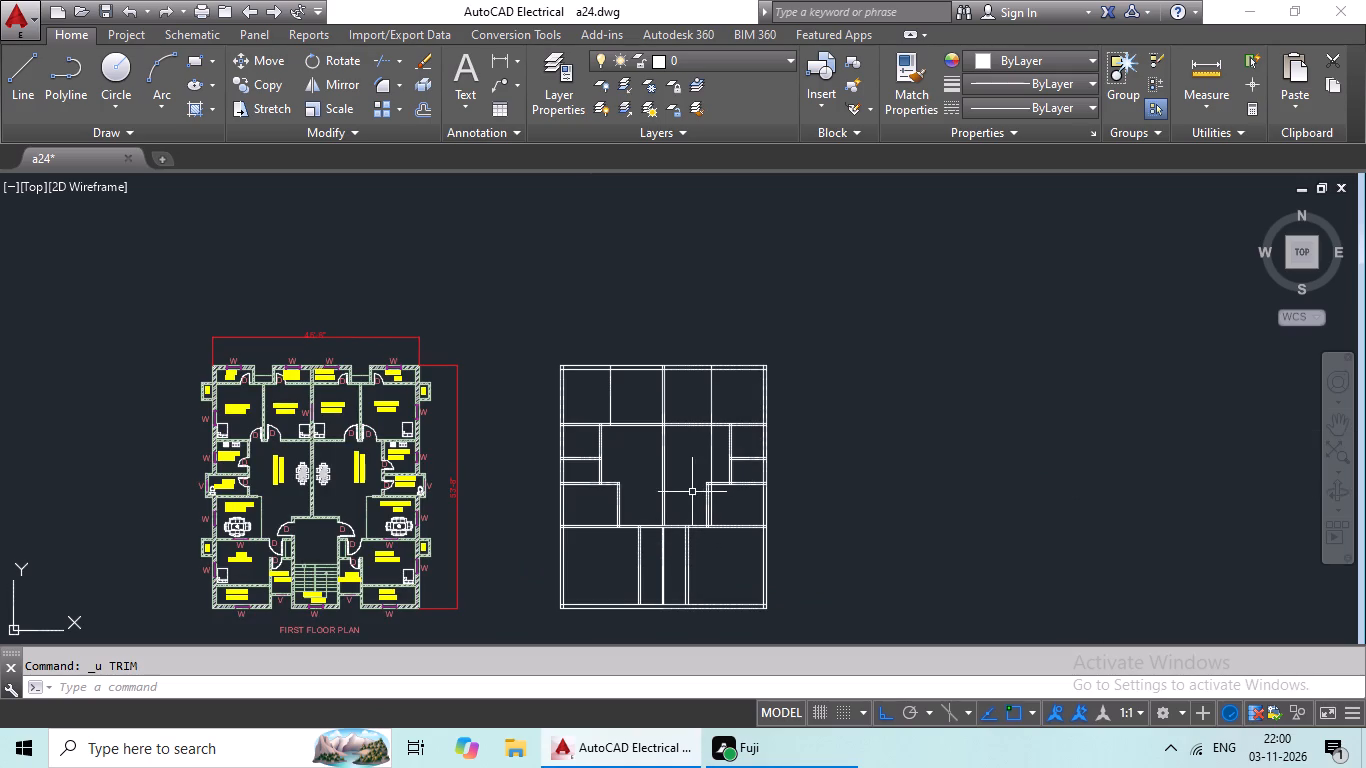
# Trim the right-half 10'6" offset line below the upper horizontal partition, keeping its piece in the top-right room.
pyautogui.press('Escape')
pyautogui.press('t')
pyautogui.press('r')
pyautogui.press('space')
pyautogui.press('space')
pyautogui.scroll(3, 716, 431)
pyautogui.moveTo(726, 428); pyautogui.dragTo(662, 539)
pyautogui.moveTo(662, 539); pyautogui.dragTo(675, 526)
pyautogui.scroll(-3, 719, 488)
pyautogui.moveTo(719, 488); pyautogui.dragTo(721, 474, button='middle')
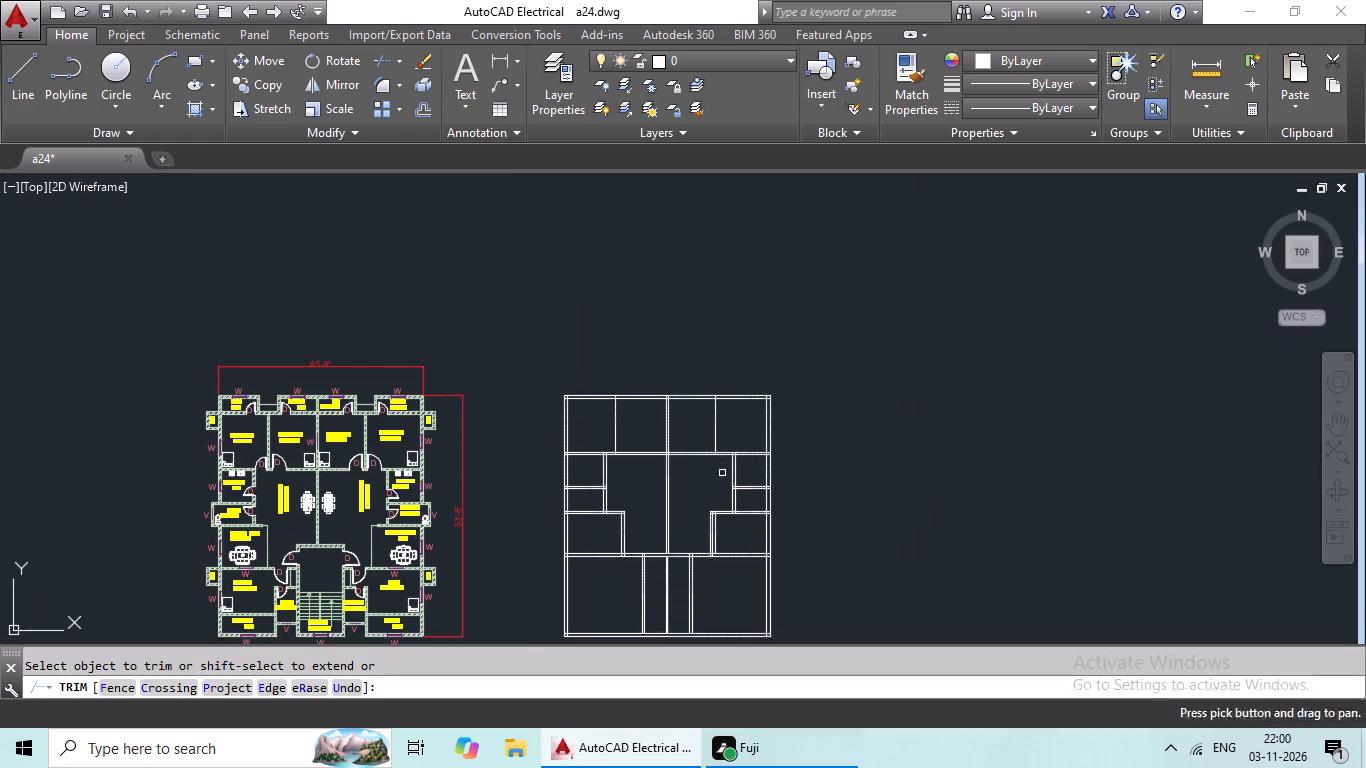
pyautogui.scroll(4, 722, 560)
pyautogui.moveTo(743, 338); pyautogui.dragTo(655, 451)
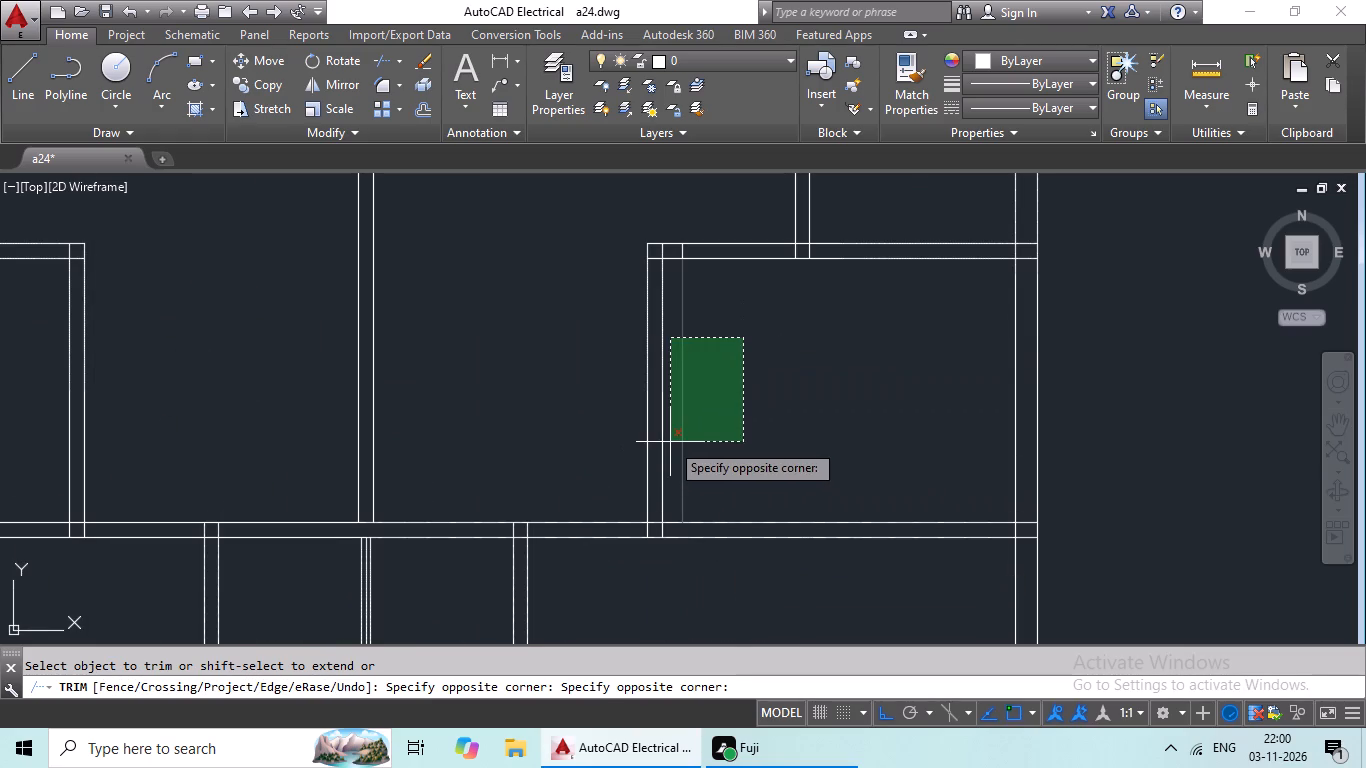
pyautogui.click(670, 442)
pyautogui.press('`')
pyautogui.press('Escape')
pyautogui.press('Escape')
# Erase the leftover piece of the offset line inside the horizontal wall above the right-hand stepped room.
pyautogui.scroll(4, 692, 250)
pyautogui.moveTo(699, 243); pyautogui.dragTo(603, 260)
pyautogui.click(603, 260)
pyautogui.press('Delete')
pyautogui.scroll(-5, 603, 281)
pyautogui.moveTo(661, 400); pyautogui.dragTo(665, 385, button='middle')
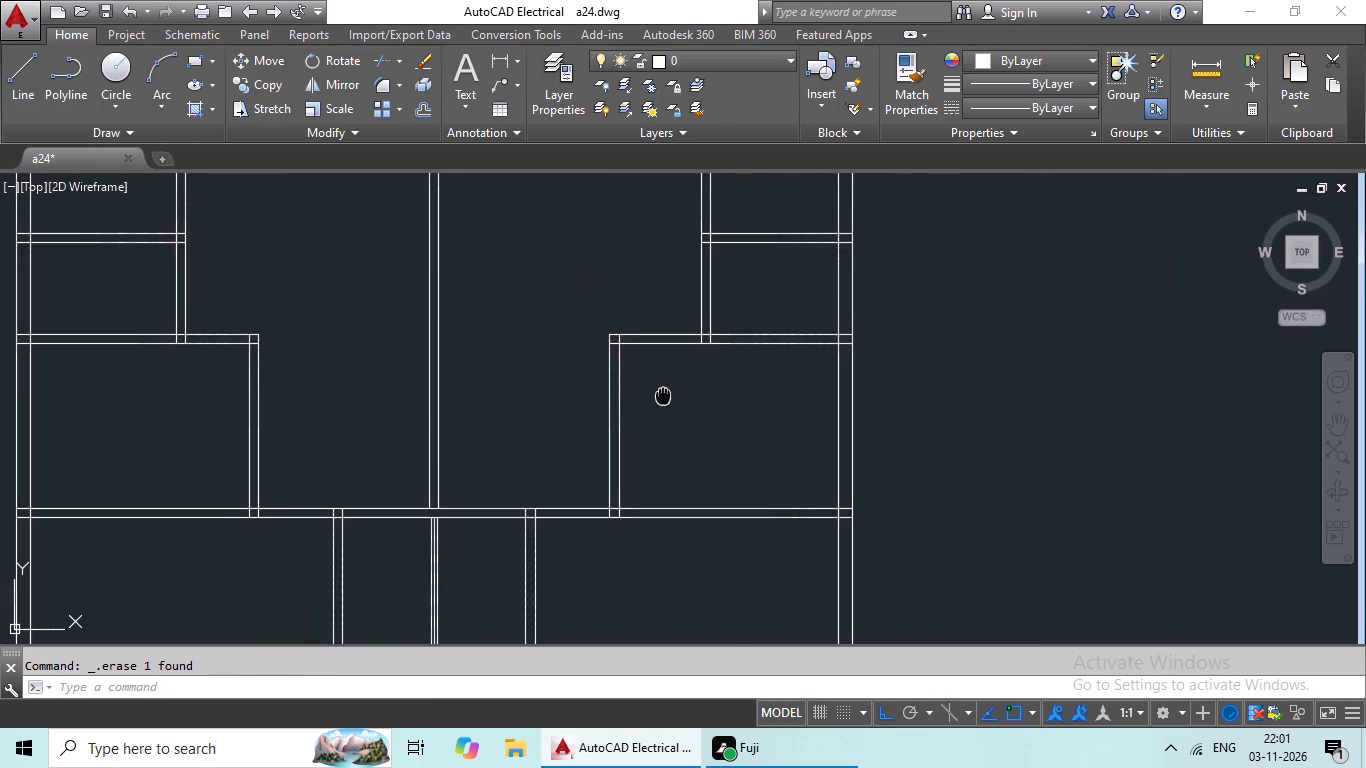
pyautogui.moveTo(665, 385); pyautogui.dragTo(667, 348, button='middle')
pyautogui.scroll(-2, 680, 352)
pyautogui.moveTo(665, 277); pyautogui.dragTo(616, 493, button='middle')
pyautogui.moveTo(620, 457); pyautogui.dragTo(607, 492, button='middle')
pyautogui.press('Escape')
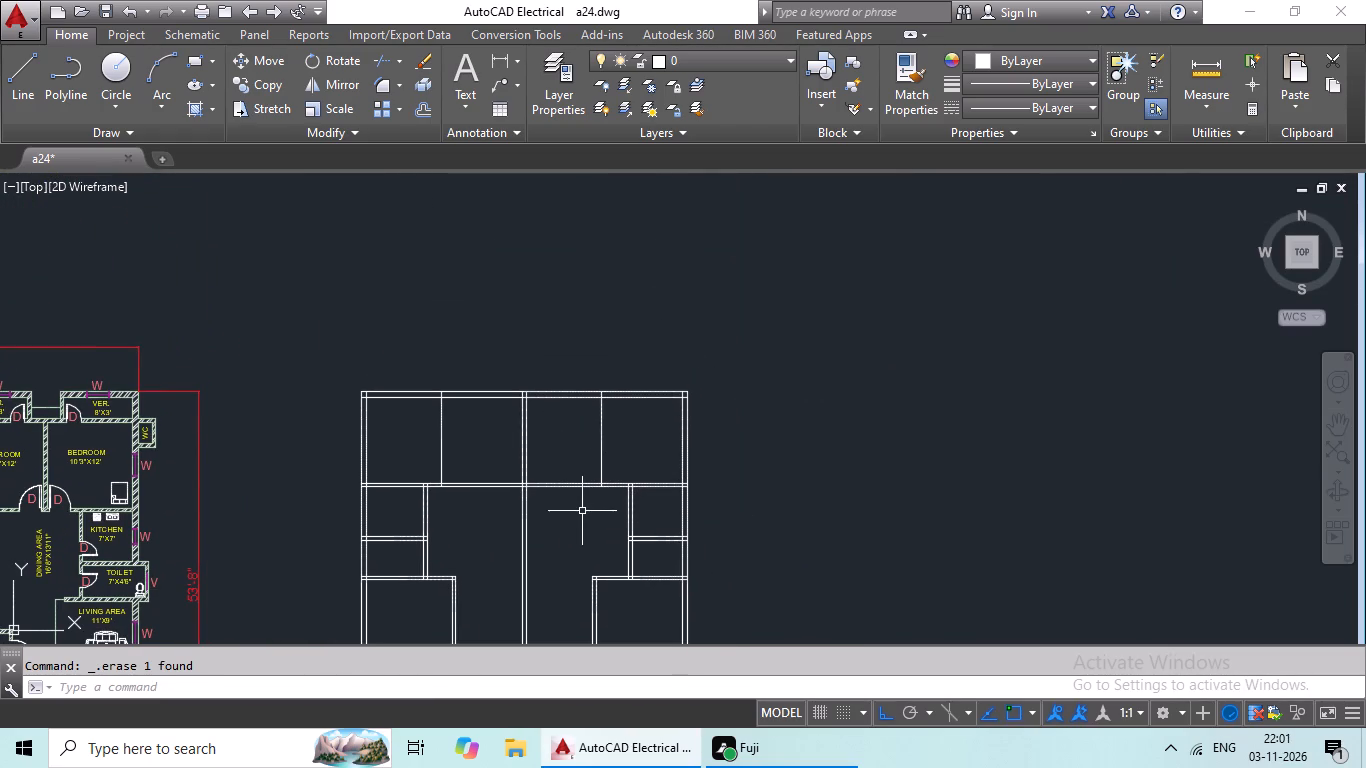
# Offset the vertical dividing lines of the top-left and top-right rooms 6" to the right to form partition walls.
pyautogui.press('Escape')
pyautogui.press('Escape')
pyautogui.press('o')
pyautogui.press('Return')
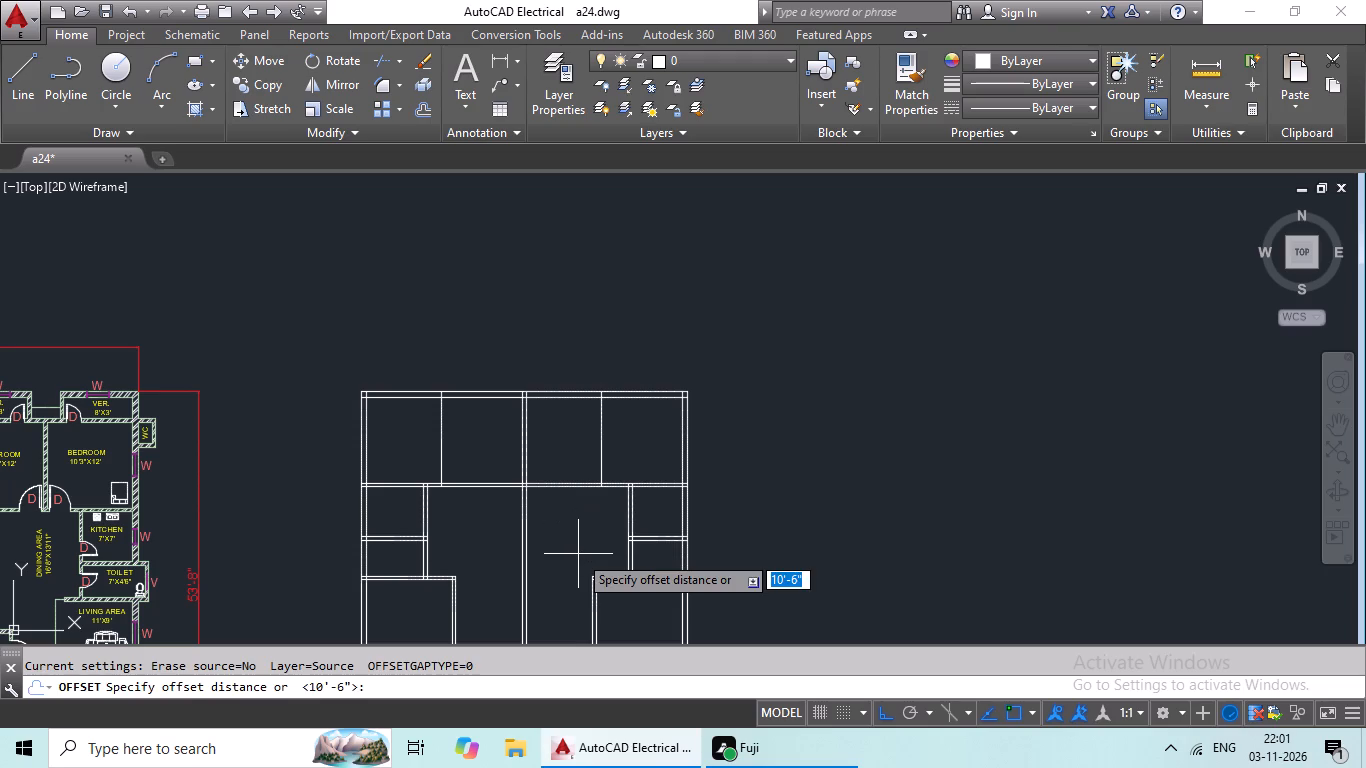
pyautogui.write('6"')
pyautogui.press('Return')
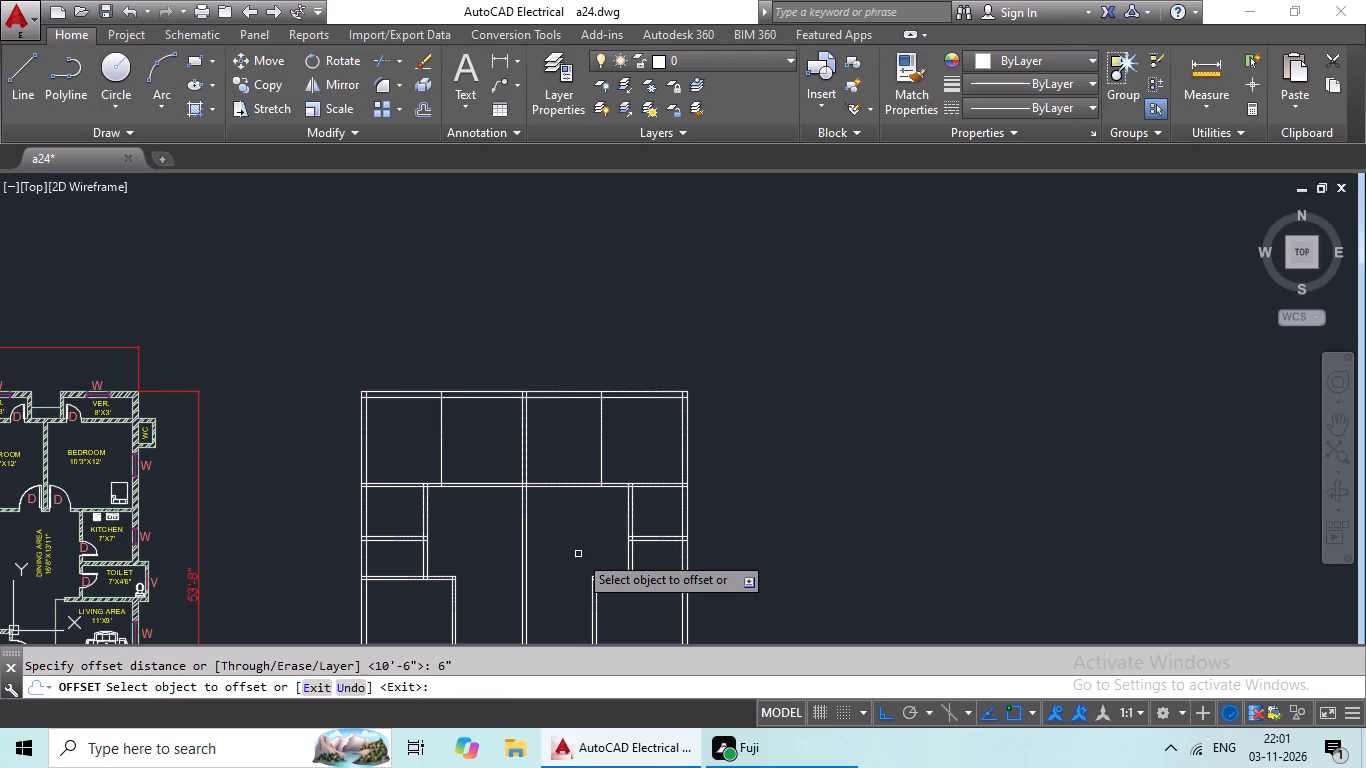
pyautogui.click(602, 438)
pyautogui.click(649, 430)
pyautogui.click(440, 436)
pyautogui.click(474, 430)
pyautogui.scroll(-1, 512, 444)
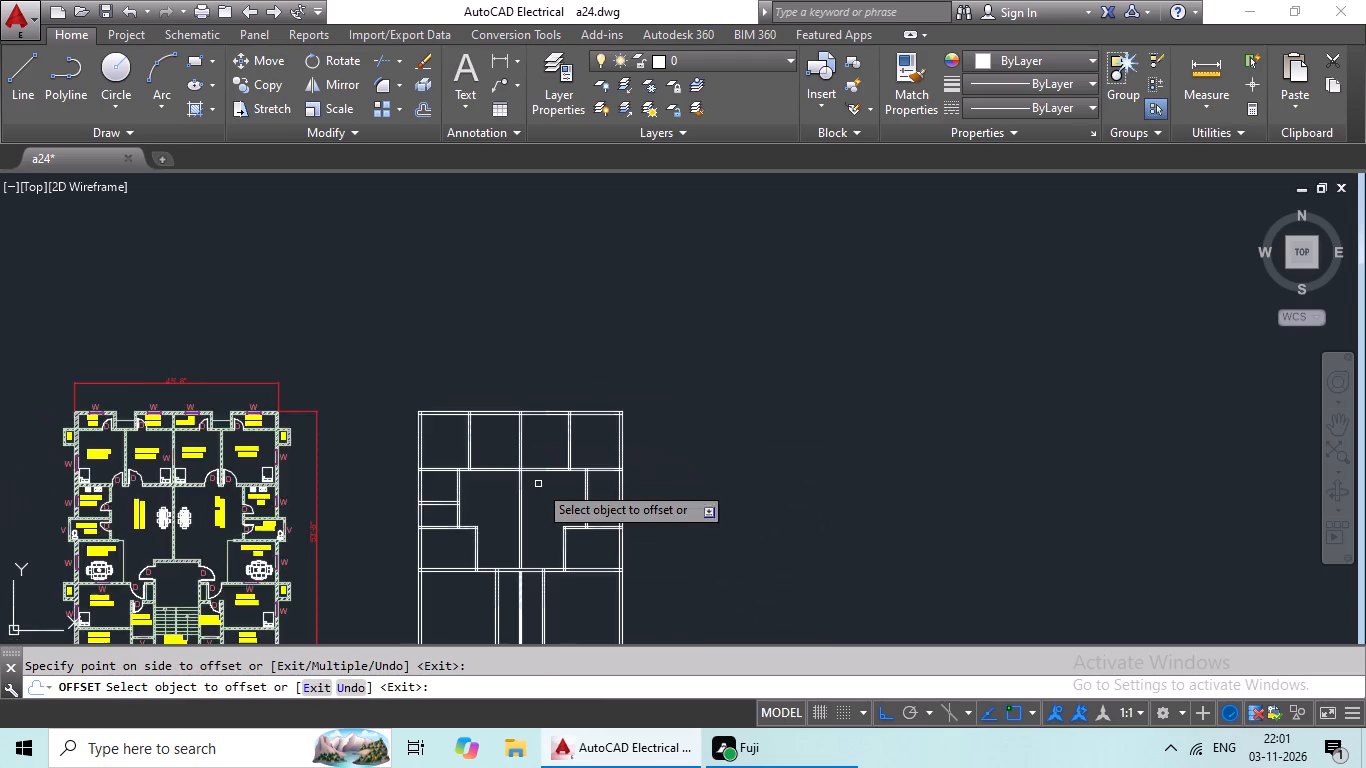
pyautogui.scroll(3, 549, 497)
pyautogui.scroll(-2, 549, 497)
pyautogui.moveTo(549, 497); pyautogui.dragTo(574, 405, button='middle')
pyautogui.moveTo(566, 367); pyautogui.dragTo(566, 353, button='middle')
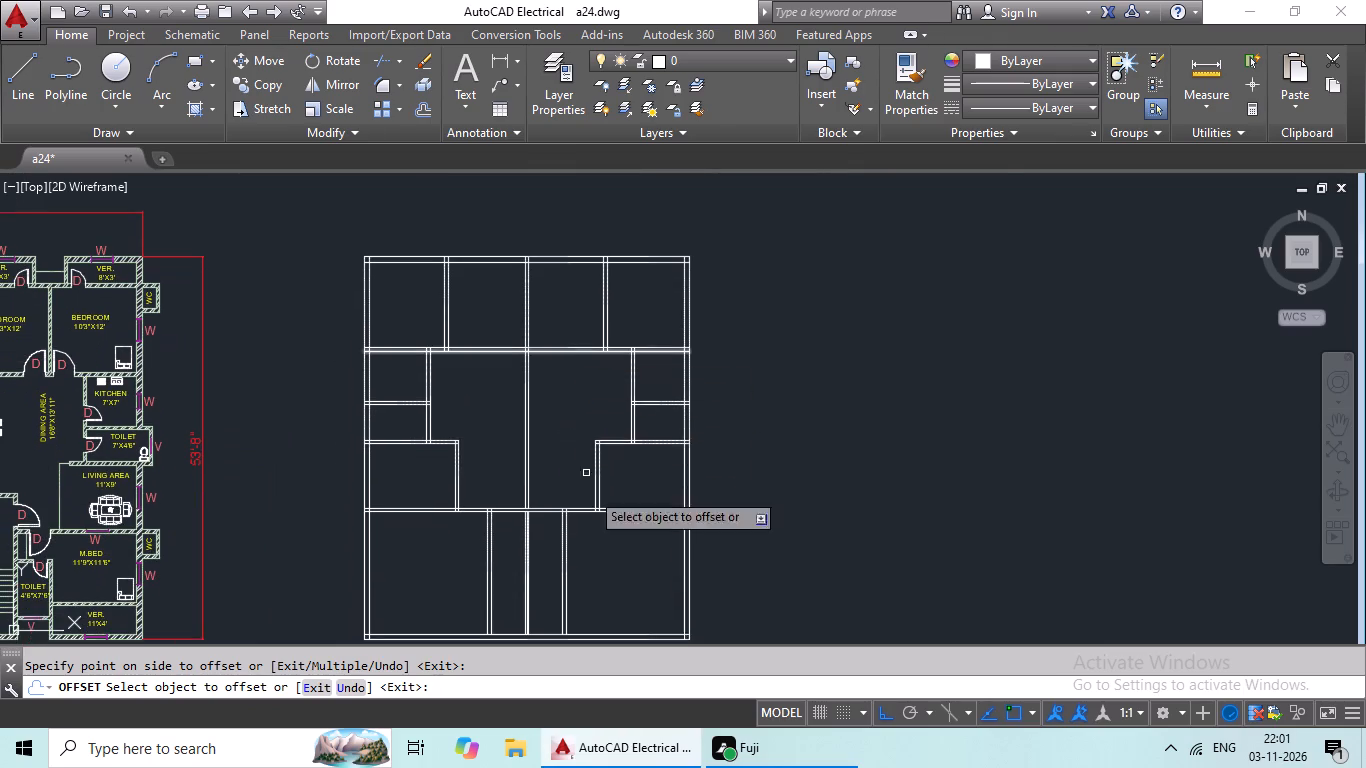
pyautogui.scroll(3, 577, 594)
pyautogui.moveTo(593, 557); pyautogui.dragTo(623, 471, button='middle')
pyautogui.press('Escape')
# Erase the middle line inside the lower central partition of the new layout.
pyautogui.scroll(-2, 603, 491)
pyautogui.moveTo(610, 490); pyautogui.dragTo(646, 452, button='middle')
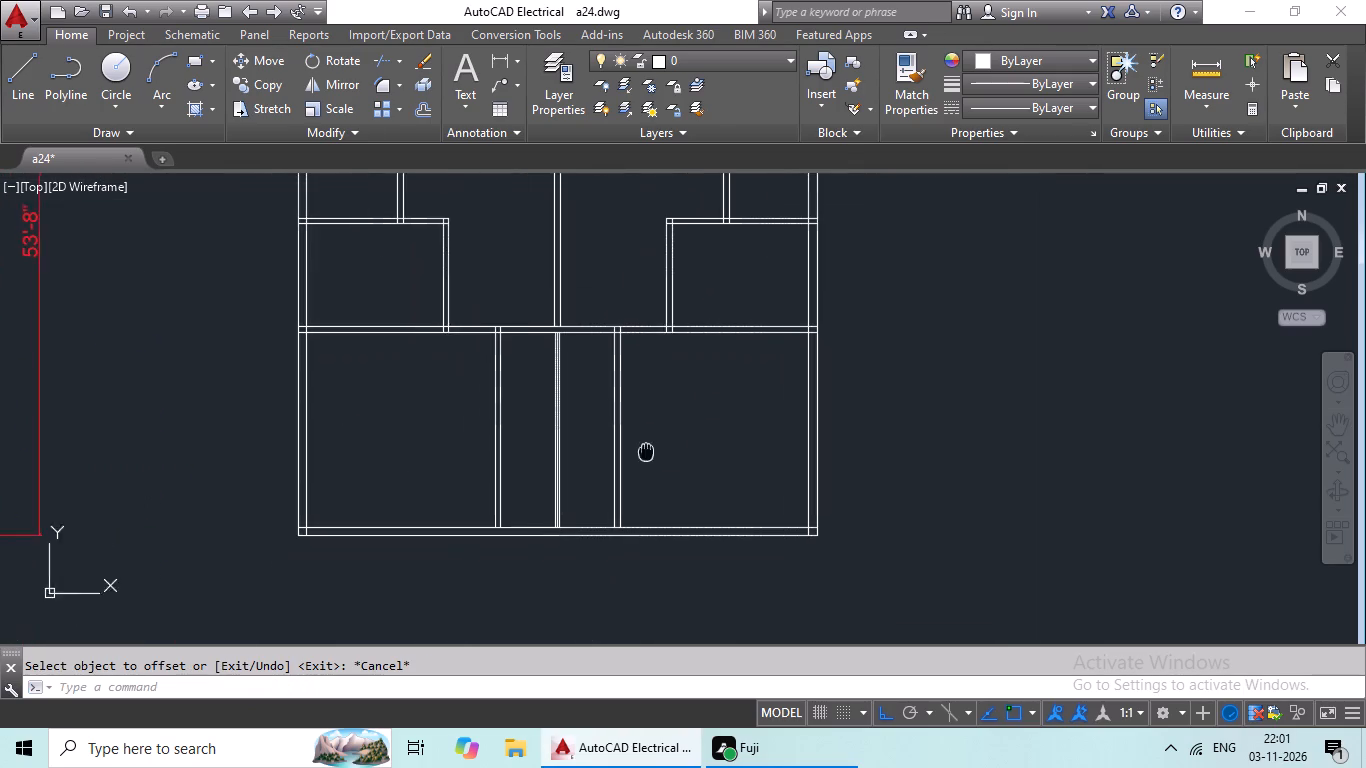
pyautogui.moveTo(646, 452); pyautogui.dragTo(648, 450, button='middle')
pyautogui.press('Escape')
pyautogui.scroll(5, 563, 525)
pyautogui.click(516, 505)
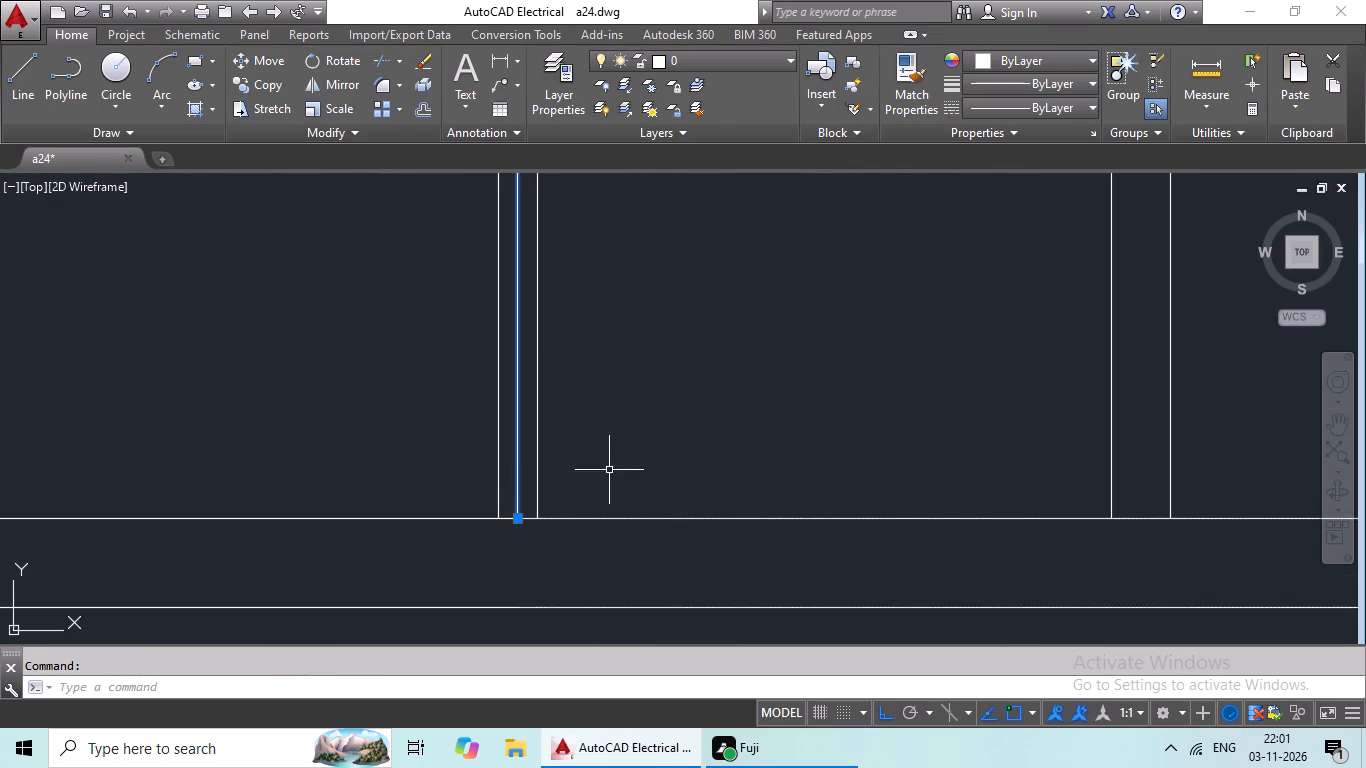
pyautogui.press('Delete')
pyautogui.scroll(-2, 804, 379)
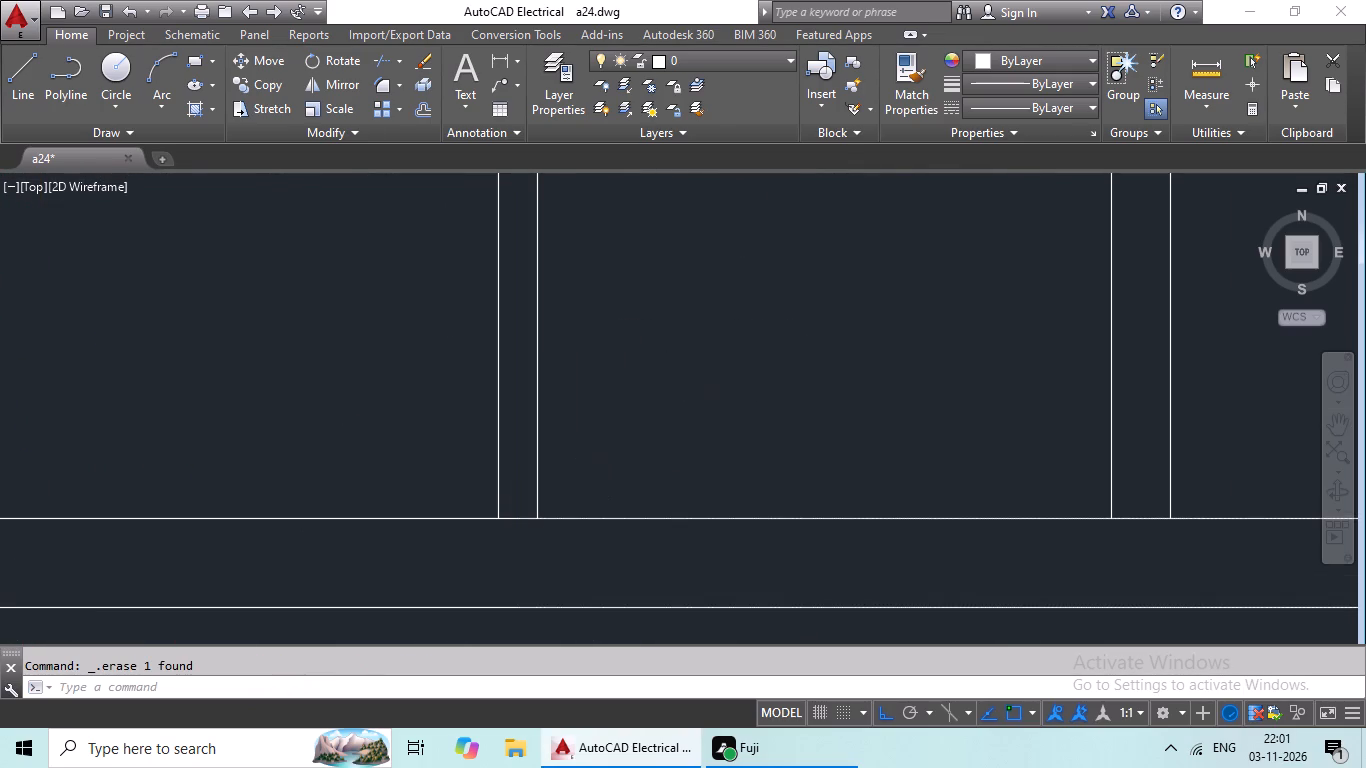
# Examine the new layout's partitions and lower wall junctions alongside the first floor plan.
pyautogui.scroll(-2, 804, 379)
pyautogui.moveTo(804, 361); pyautogui.dragTo(773, 513, button='middle')
pyautogui.scroll(-1, 797, 429)
pyautogui.moveTo(799, 419); pyautogui.dragTo(735, 477, button='middle')
pyautogui.moveTo(808, 406); pyautogui.dragTo(804, 506, button='middle')
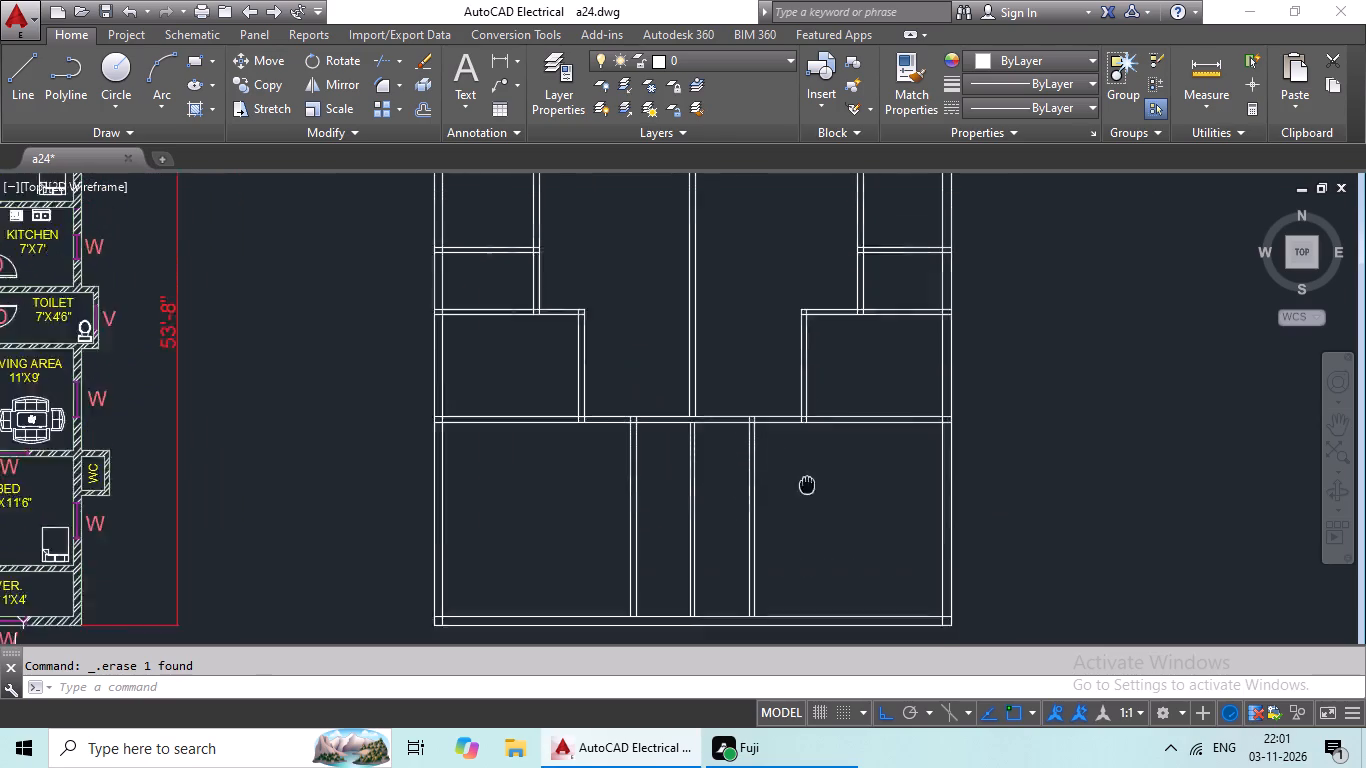
pyautogui.moveTo(804, 506); pyautogui.dragTo(801, 529, button='middle')
pyautogui.scroll(-1, 888, 412)
pyautogui.moveTo(888, 412); pyautogui.dragTo(855, 420, button='middle')
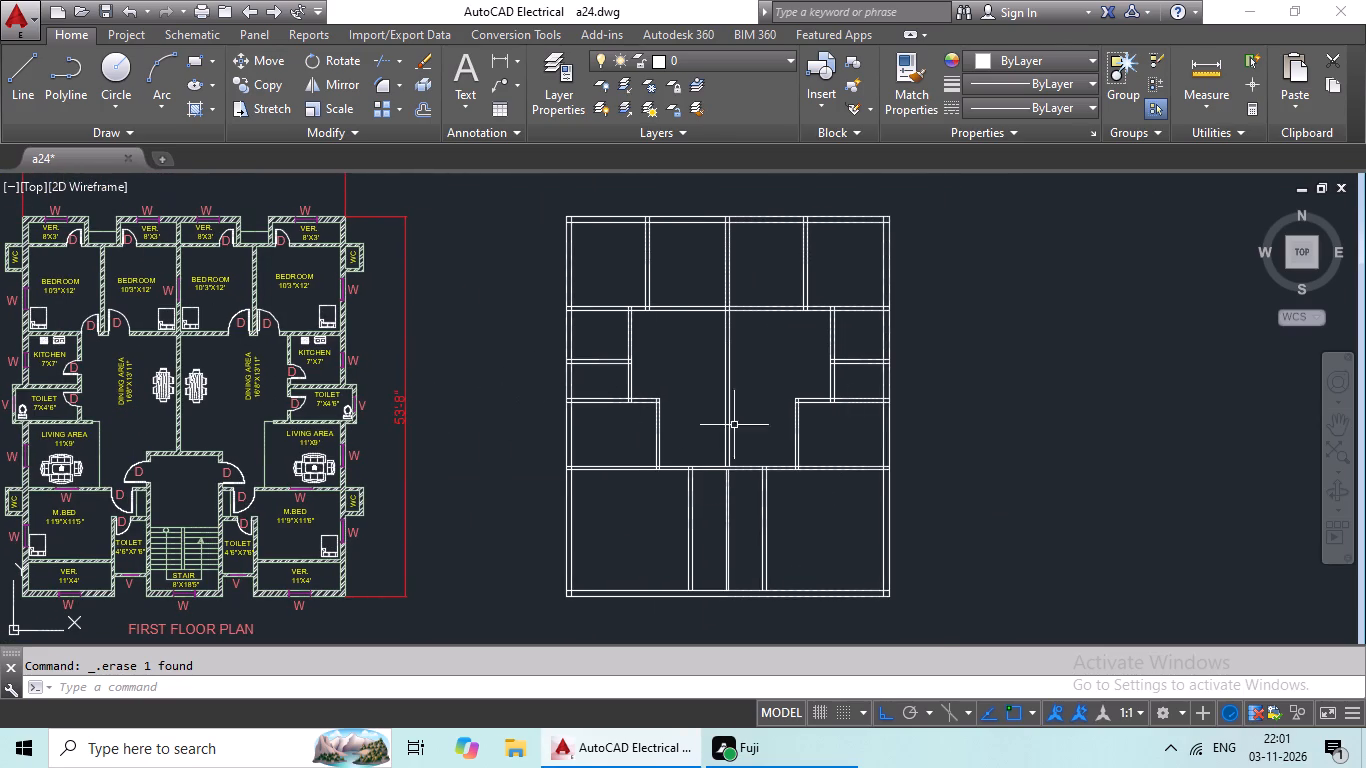
pyautogui.moveTo(854, 523); pyautogui.dragTo(868, 488, button='middle')
pyautogui.scroll(2, 872, 474)
pyautogui.scroll(-1, 862, 475)
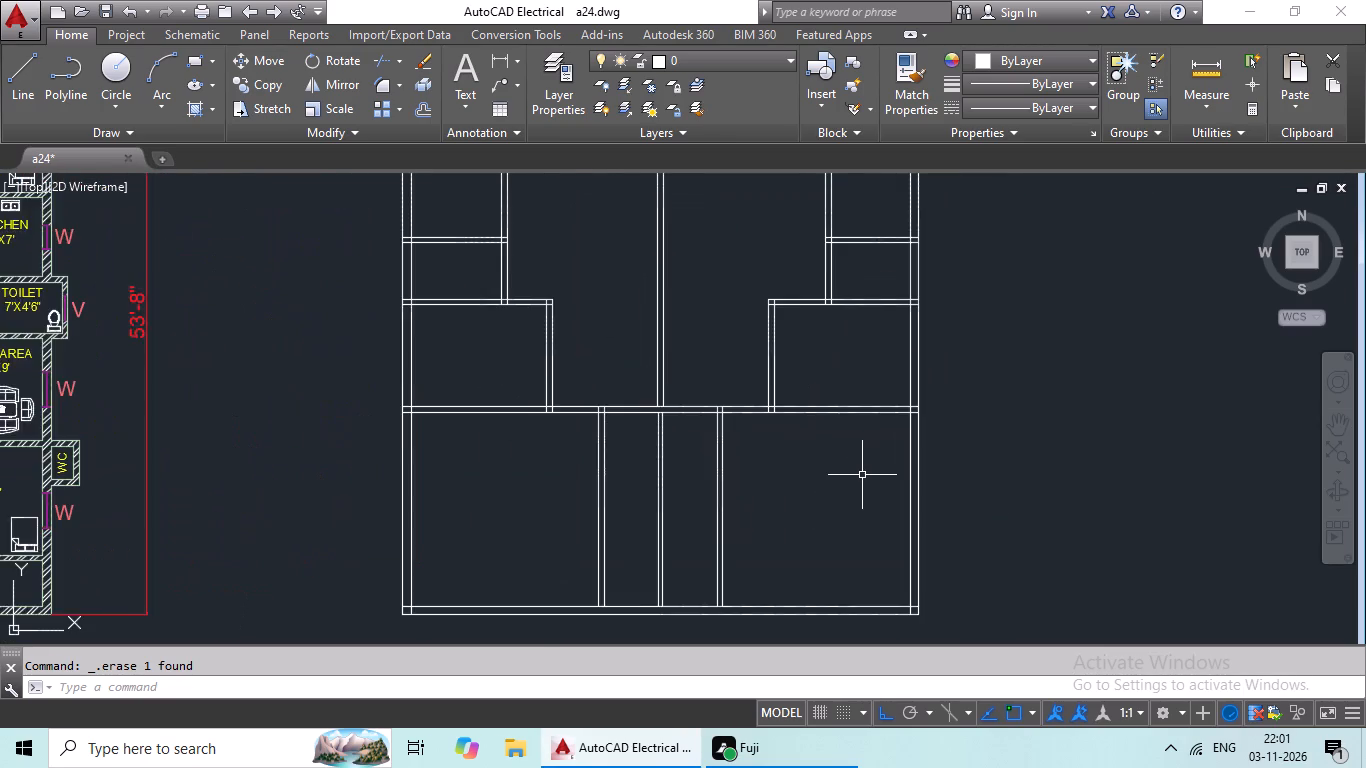
pyautogui.moveTo(861, 475); pyautogui.dragTo(794, 488, button='middle')
pyautogui.press('Escape')
pyautogui.press('Escape')
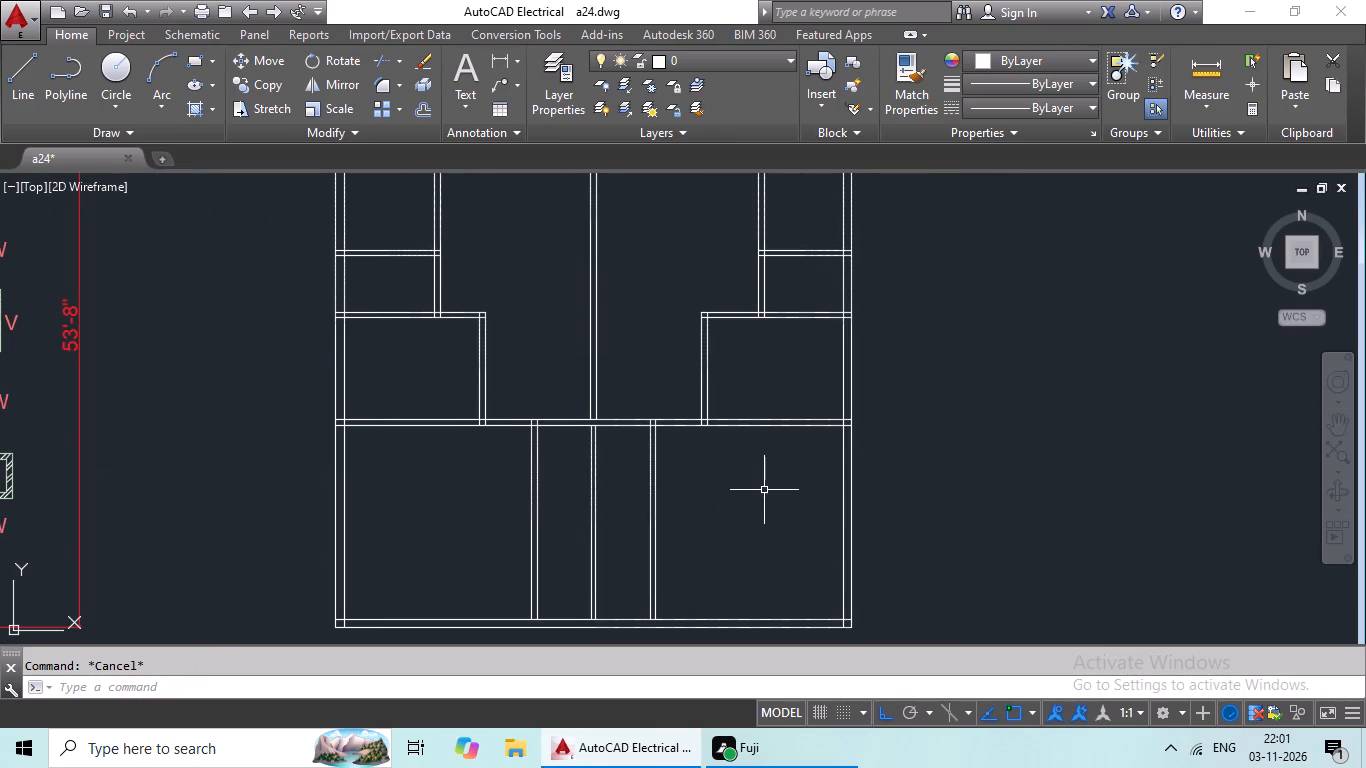
# Extend both lines of the two vertical partitions flanking the lower central partition down to the bottom outer wall's outer line.
pyautogui.press('e')
pyautogui.press('x')
pyautogui.press('space')
pyautogui.moveTo(725, 529); pyautogui.dragTo(731, 467, button='middle')
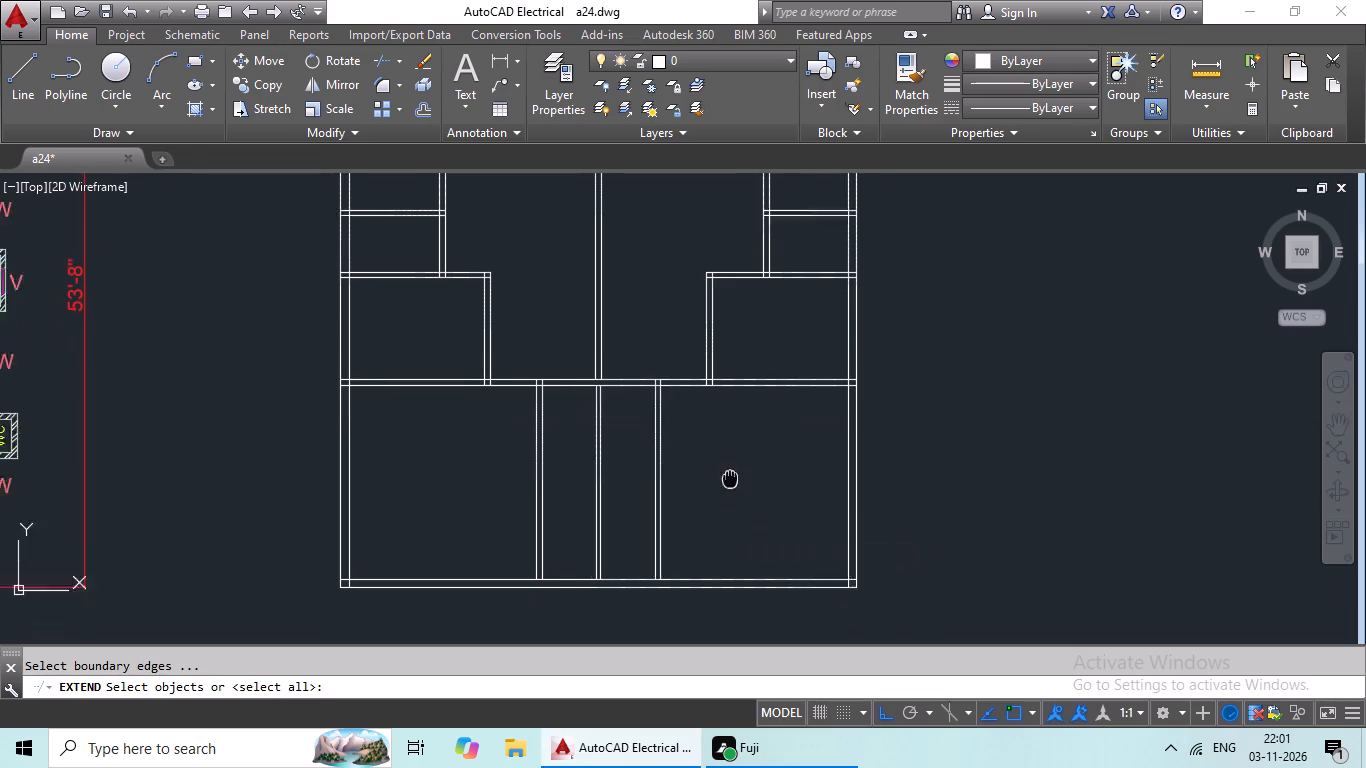
pyautogui.moveTo(731, 467); pyautogui.dragTo(735, 427, button='middle')
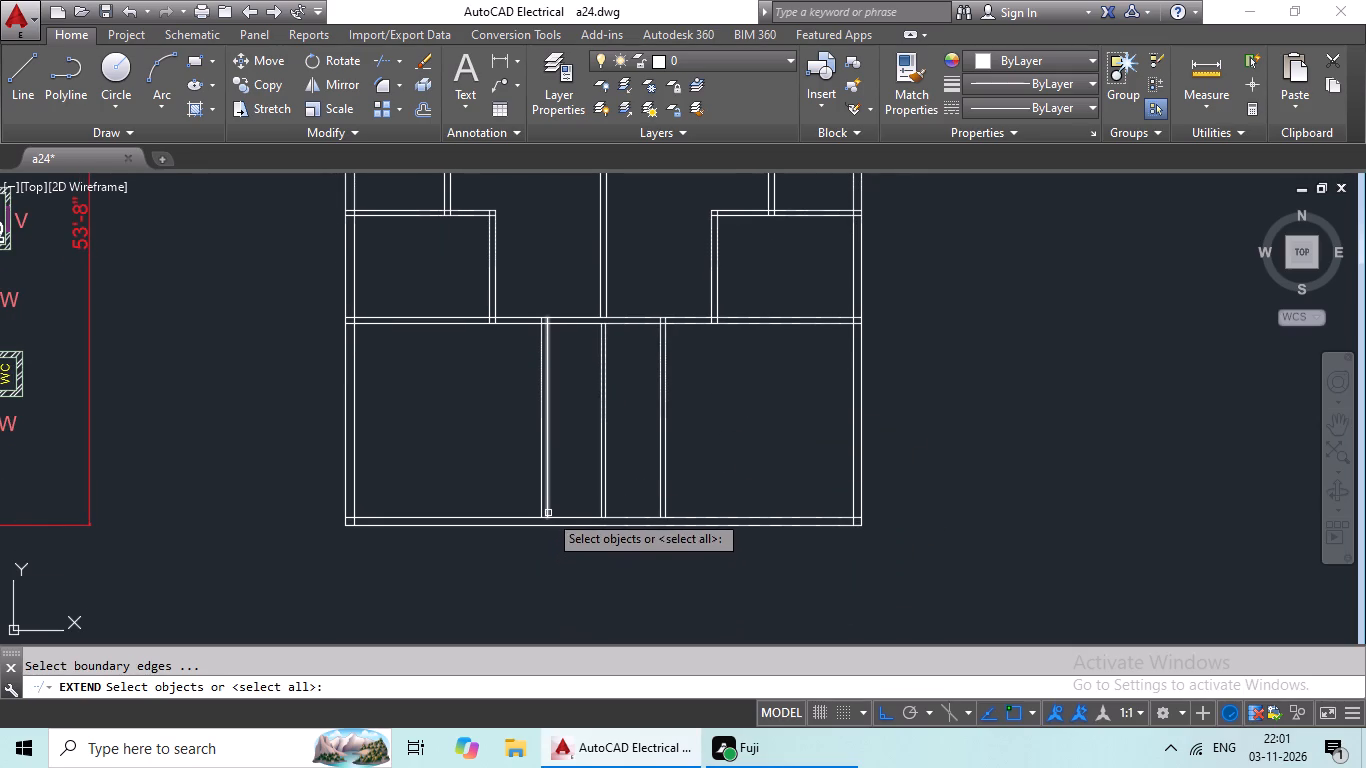
pyautogui.press('space')
pyautogui.click(549, 515)
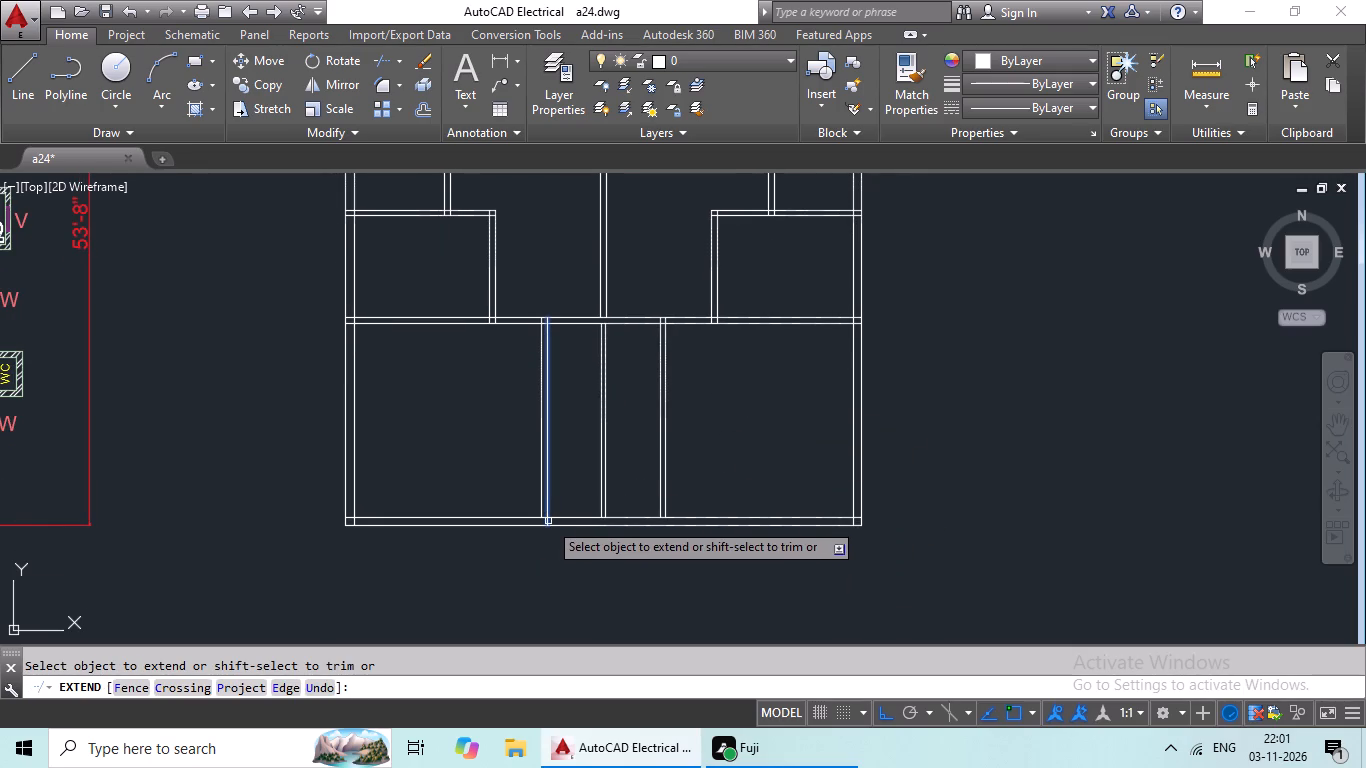
pyautogui.click(541, 517)
pyautogui.scroll(2, 672, 513)
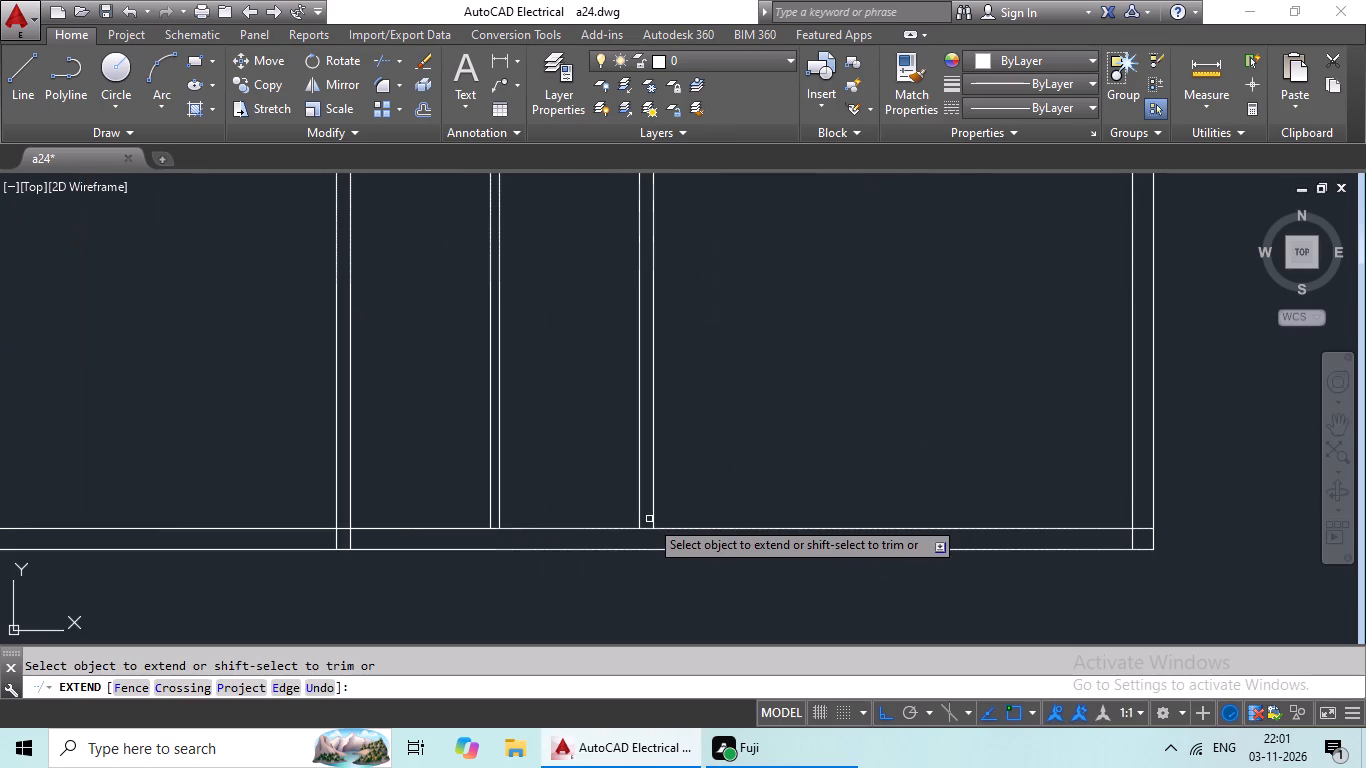
pyautogui.click(654, 519)
pyautogui.click(640, 521)
pyautogui.scroll(-3, 709, 494)
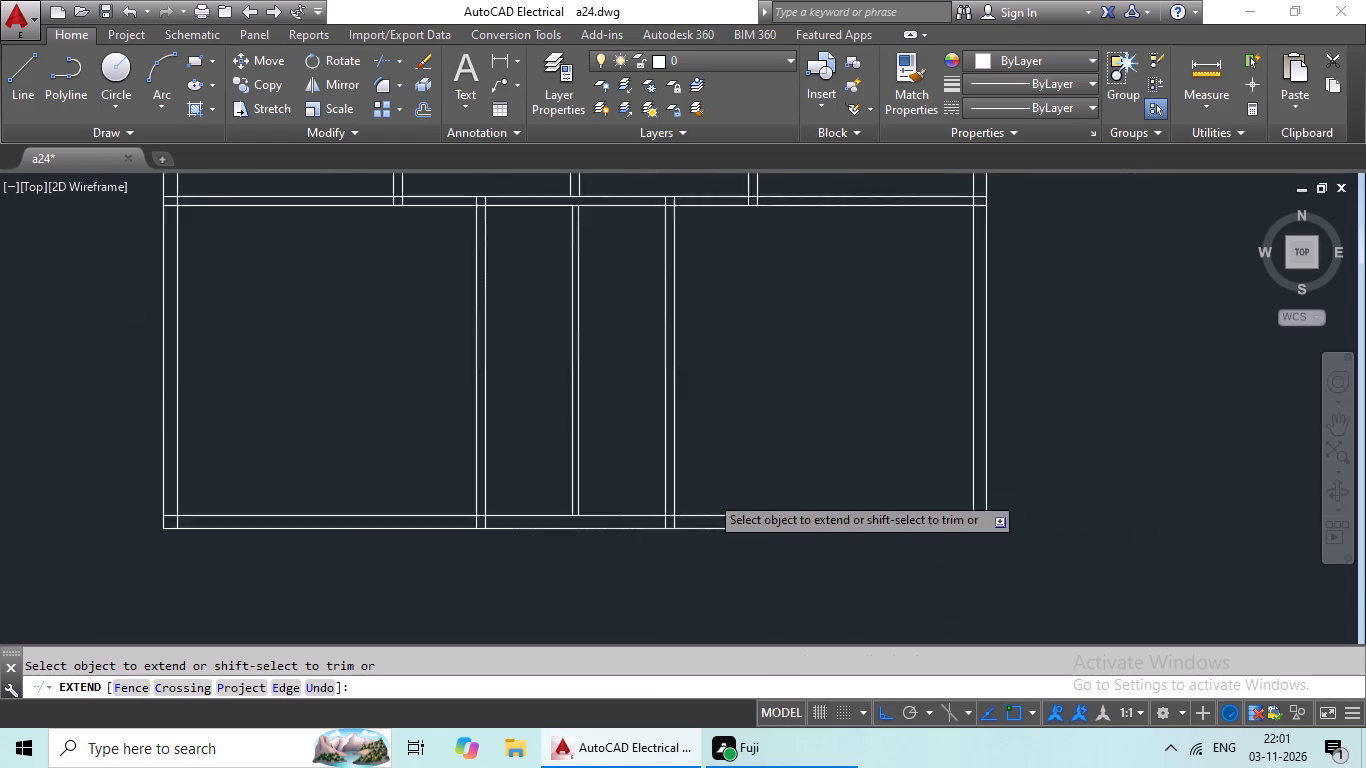
pyautogui.moveTo(729, 467); pyautogui.dragTo(700, 521, button='middle')
pyautogui.press('Escape')
pyautogui.press('Escape')
pyautogui.press('Escape')
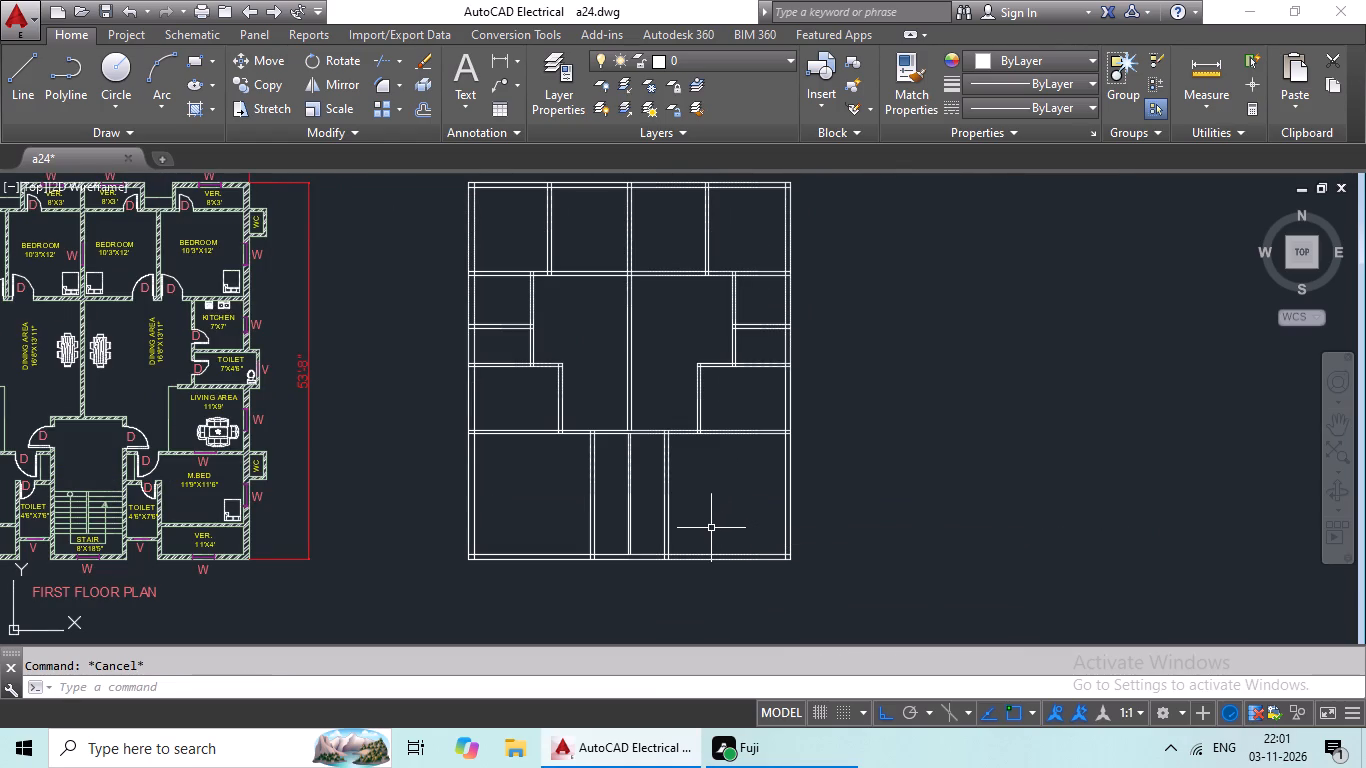
# Trim the bottom outer wall's inner line along the lower-right room, between the partition and the right outer wall.
pyautogui.write('tr')
pyautogui.press('space')
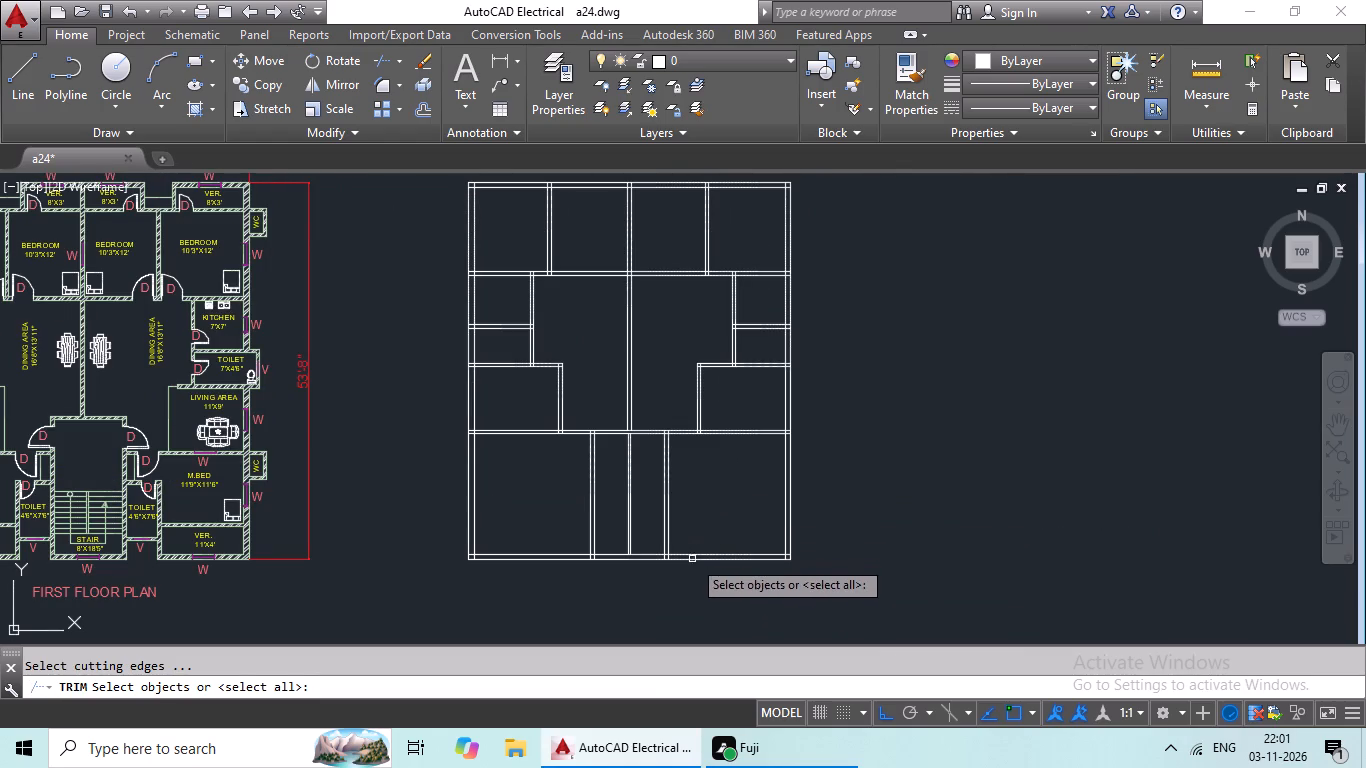
pyautogui.press('space')
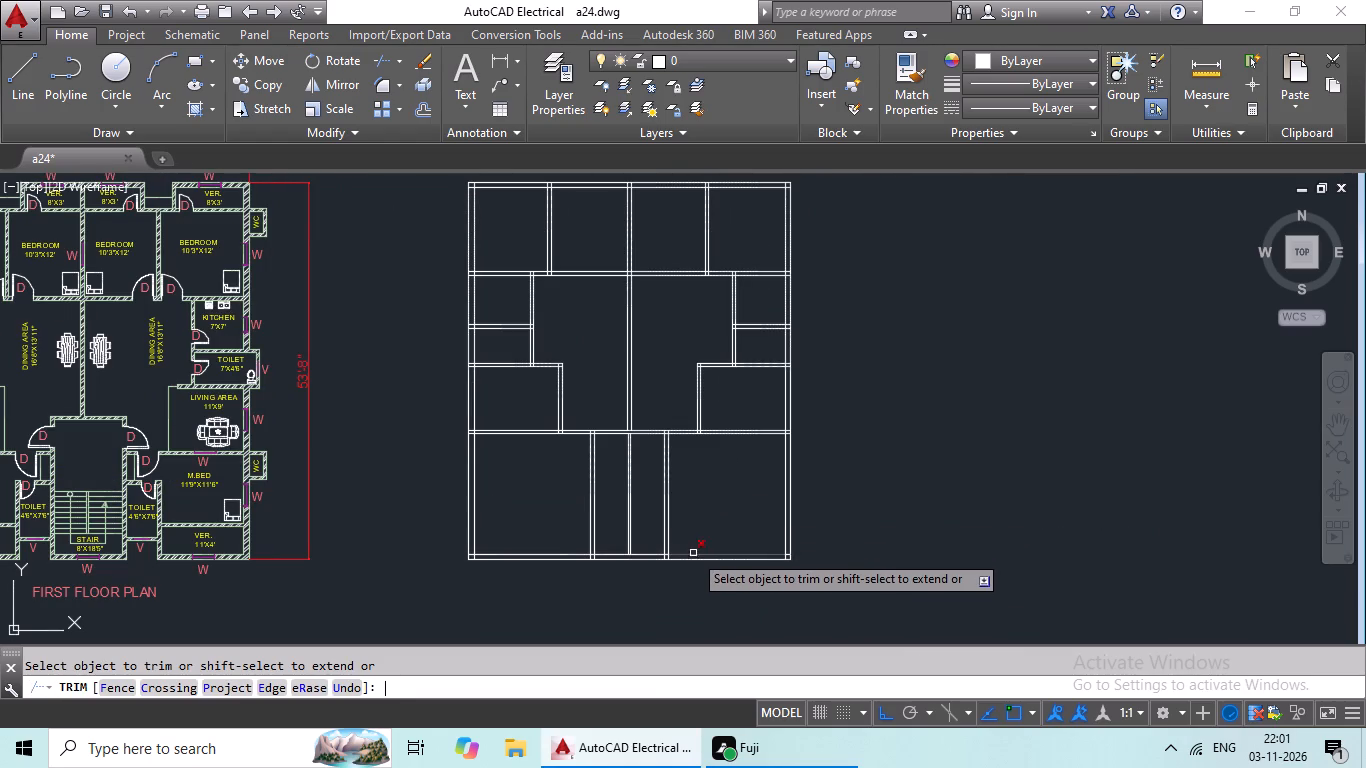
pyautogui.scroll(3, 693, 552)
pyautogui.click(664, 570)
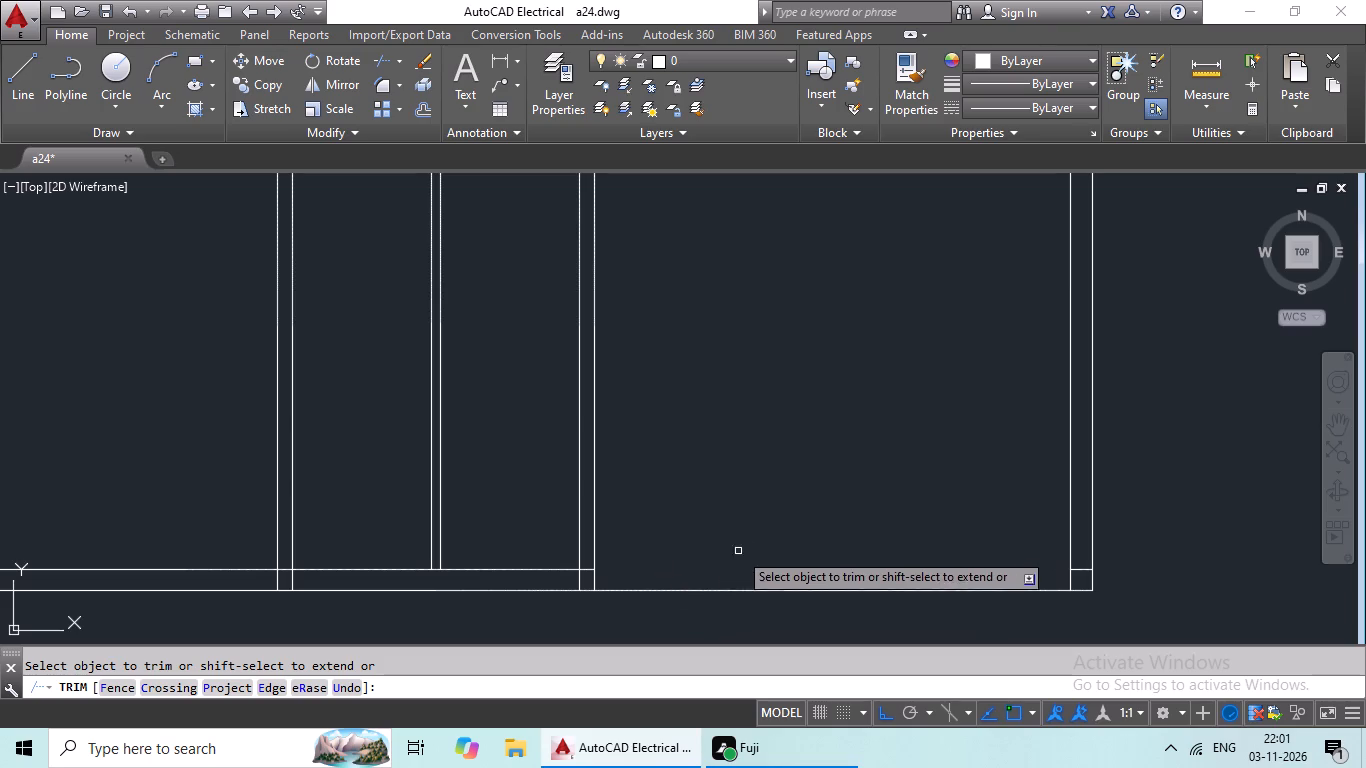
pyautogui.scroll(-2, 746, 547)
pyautogui.middleClick(724, 547)
pyautogui.moveTo(758, 537); pyautogui.dragTo(720, 547, button='middle')
pyautogui.scroll(1, 710, 546)
pyautogui.press('Escape')
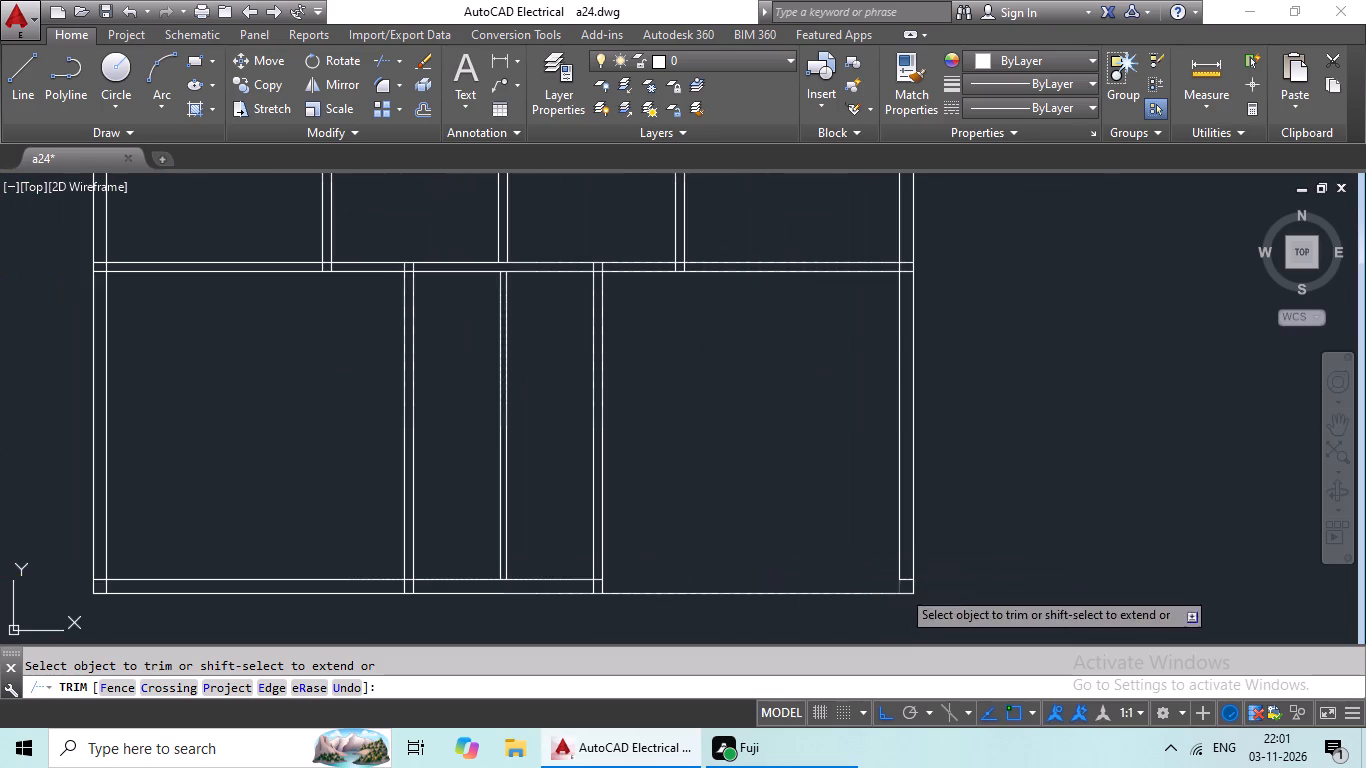
pyautogui.press('Escape')
# Erase the leftover short piece of the bottom wall's inner line between the two lines of the right outer wall.
pyautogui.scroll(4, 923, 597)
pyautogui.click(839, 490)
pyautogui.click(825, 505)
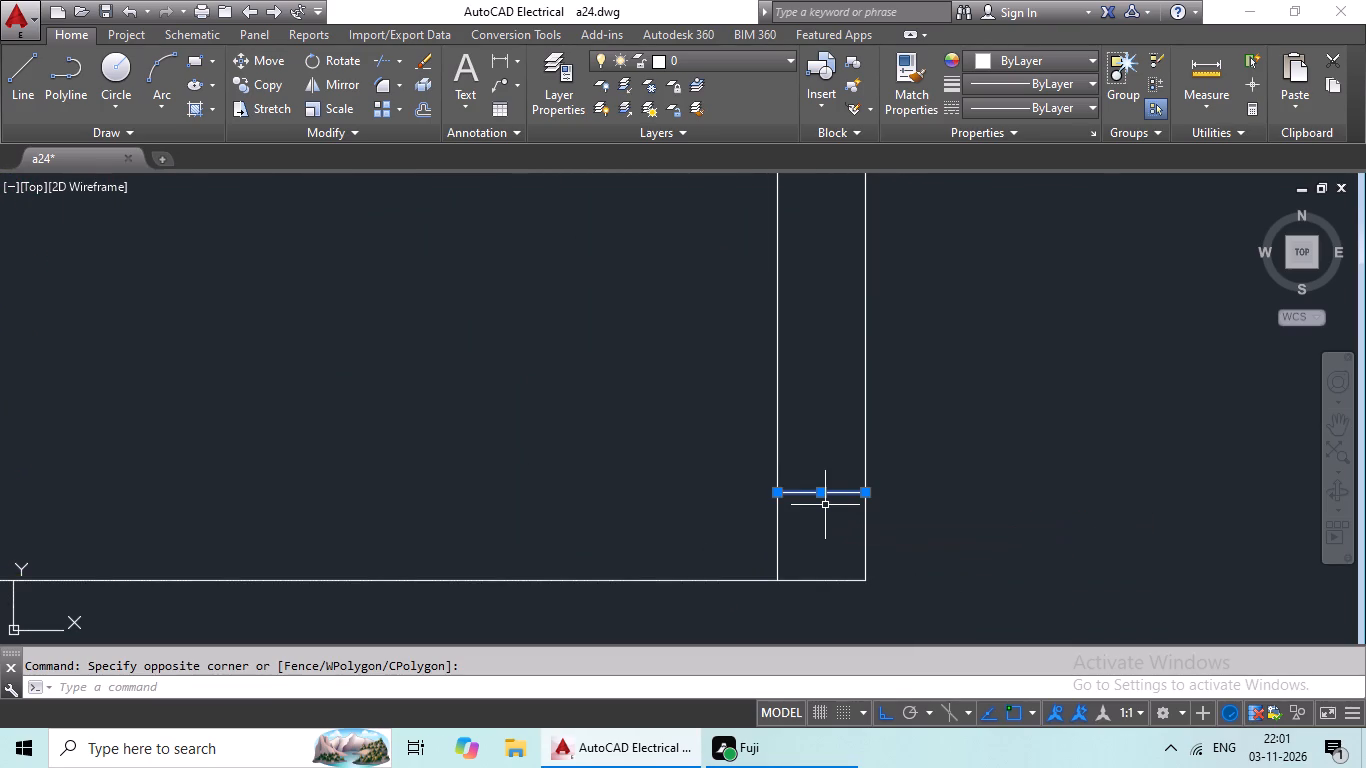
pyautogui.press('Delete')
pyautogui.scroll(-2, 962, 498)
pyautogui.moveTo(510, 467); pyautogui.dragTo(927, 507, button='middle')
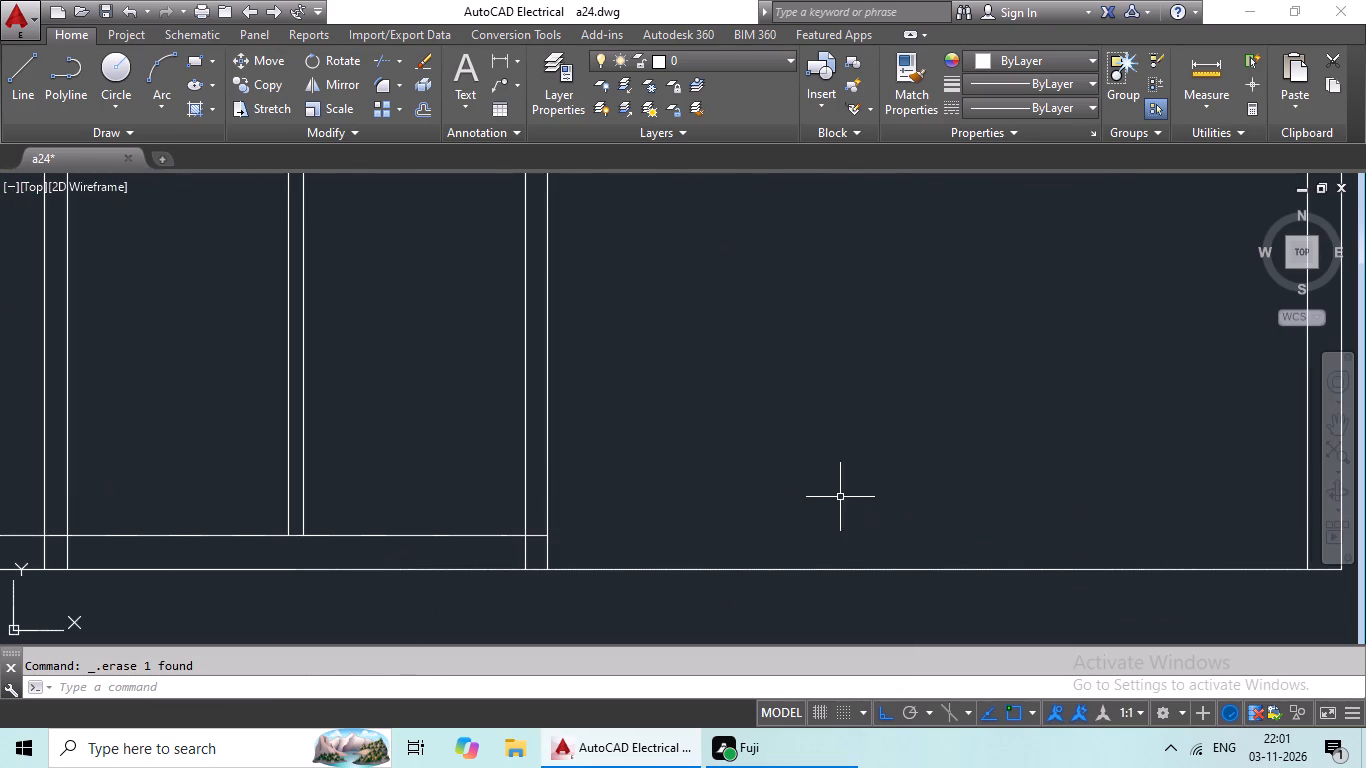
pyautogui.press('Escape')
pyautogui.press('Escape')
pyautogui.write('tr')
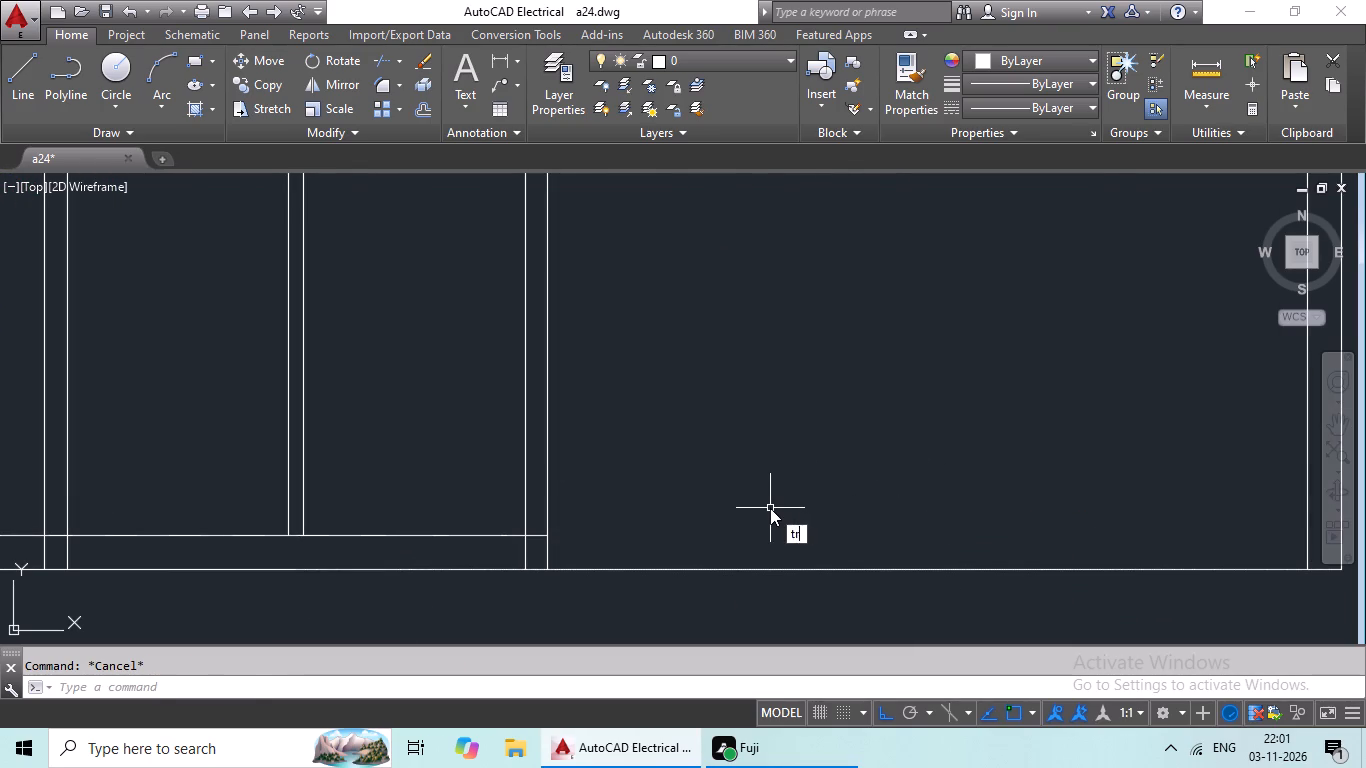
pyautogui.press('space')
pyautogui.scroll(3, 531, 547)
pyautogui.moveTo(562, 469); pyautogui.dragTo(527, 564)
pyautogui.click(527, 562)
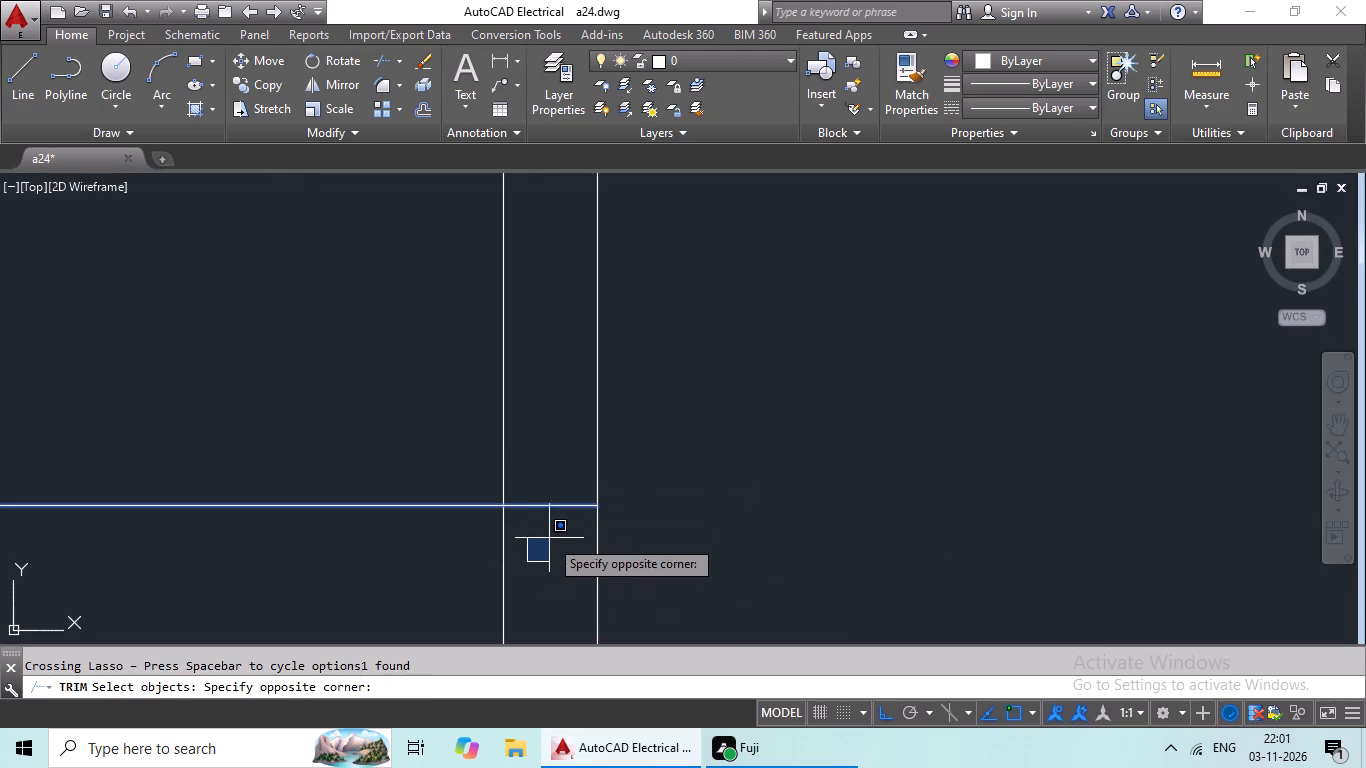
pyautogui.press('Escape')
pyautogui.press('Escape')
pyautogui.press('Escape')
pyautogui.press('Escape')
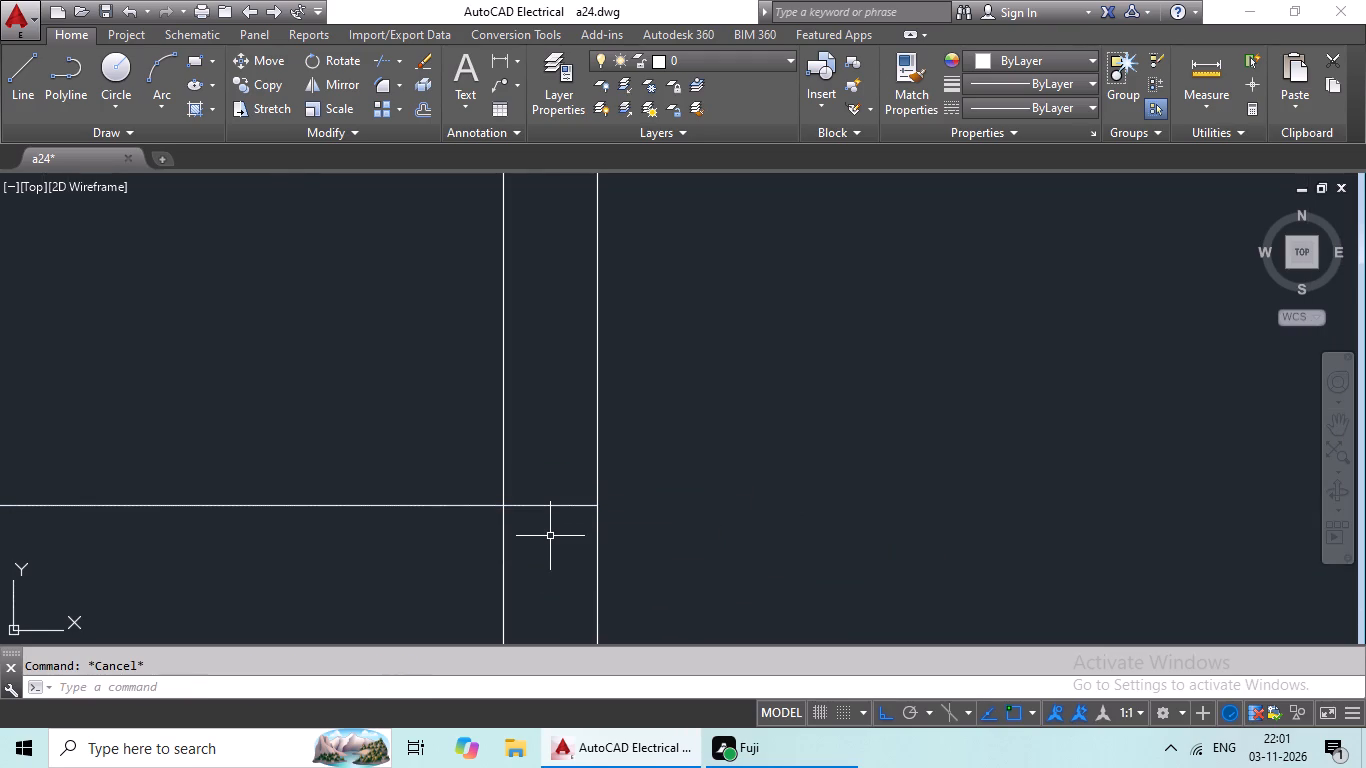
# Trim the bottom wall's inner line between the two lines of the partition bordering the lower-right room.
pyautogui.write('tr')
pyautogui.press('space')
pyautogui.press('space')
pyautogui.moveTo(563, 465); pyautogui.dragTo(547, 564)
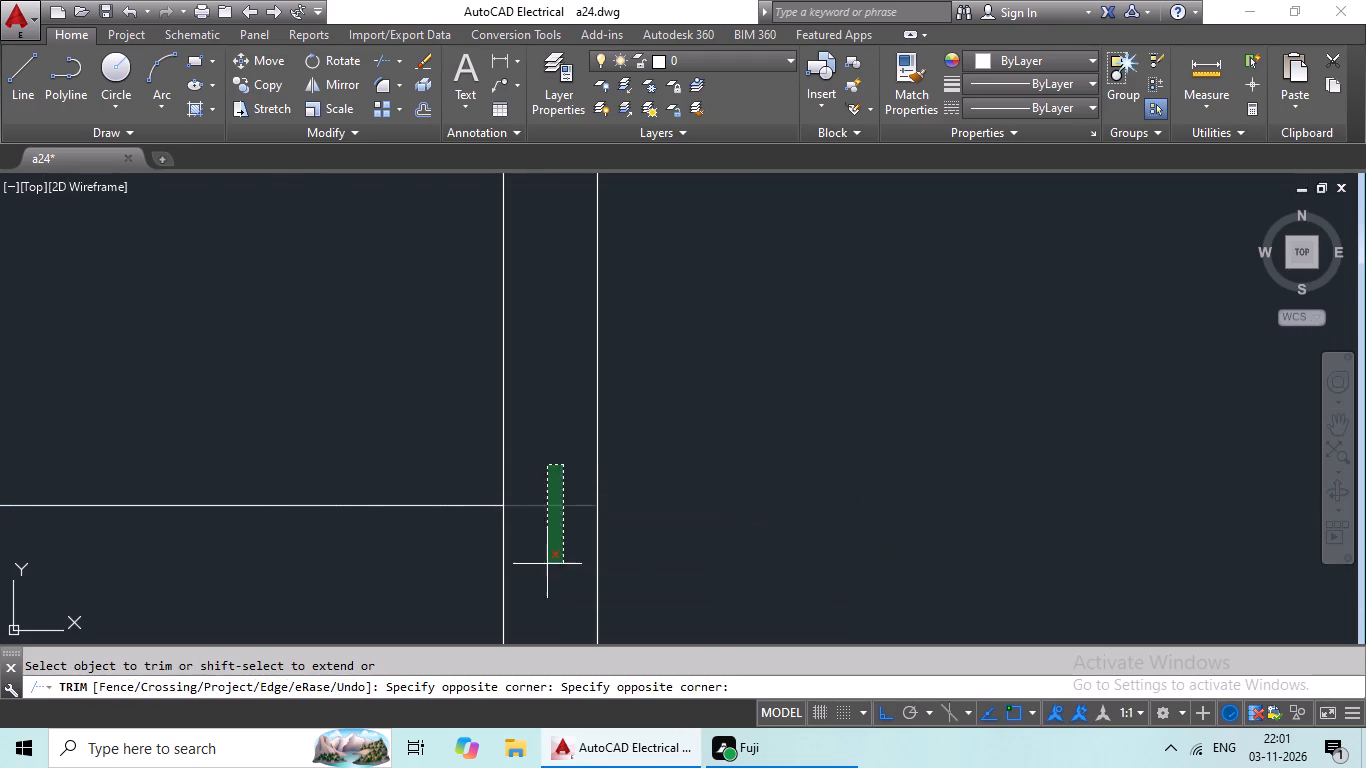
pyautogui.click(547, 564)
# Examine the new layout's lower central bay and partitions alongside the first floor plan.
pyautogui.scroll(-3, 635, 509)
pyautogui.moveTo(707, 491); pyautogui.dragTo(670, 575, button='middle')
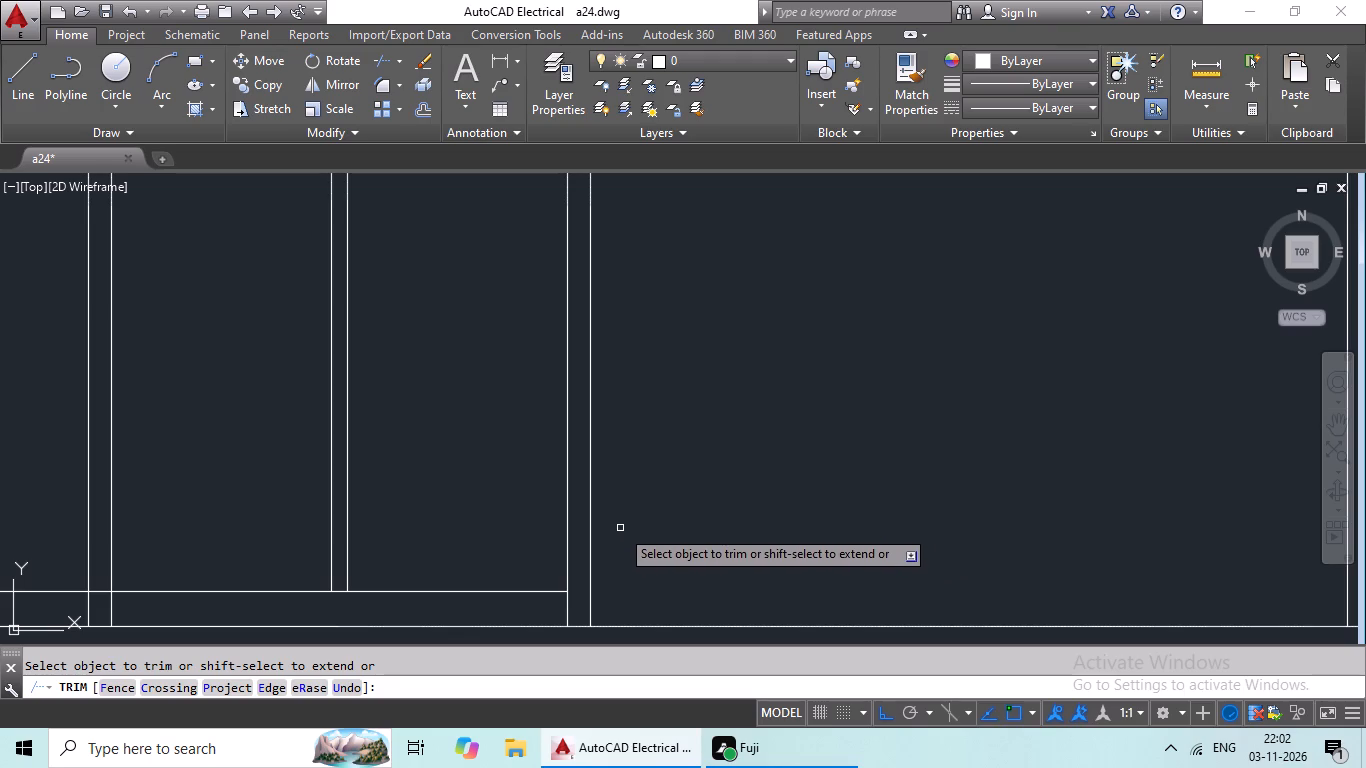
pyautogui.scroll(-4, 743, 389)
pyautogui.moveTo(745, 391); pyautogui.dragTo(641, 490, button='middle')
pyautogui.scroll(-1, 657, 469)
pyautogui.moveTo(660, 465); pyautogui.dragTo(594, 507, button='middle')
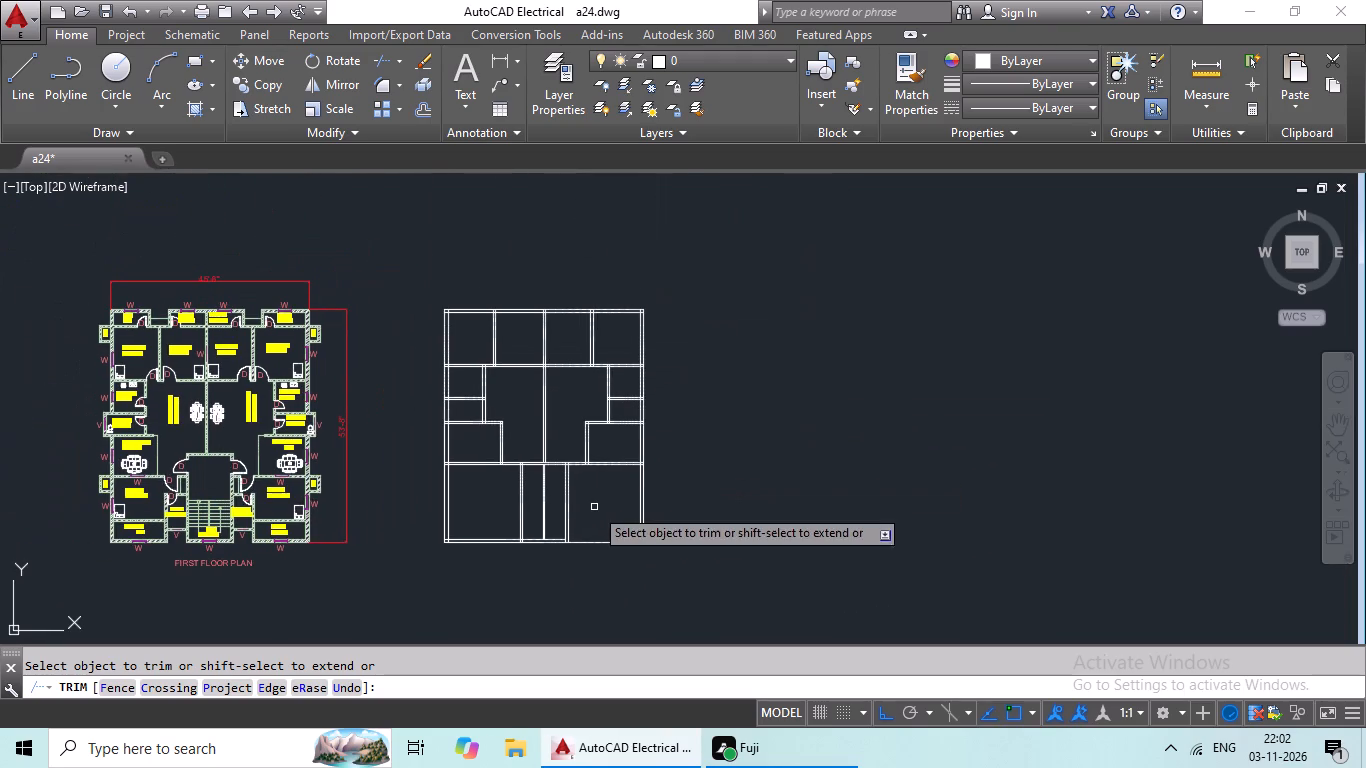
pyautogui.moveTo(598, 507); pyautogui.dragTo(626, 467, button='middle')
pyautogui.scroll(4, 579, 473)
pyautogui.moveTo(586, 437); pyautogui.dragTo(631, 495, button='middle')
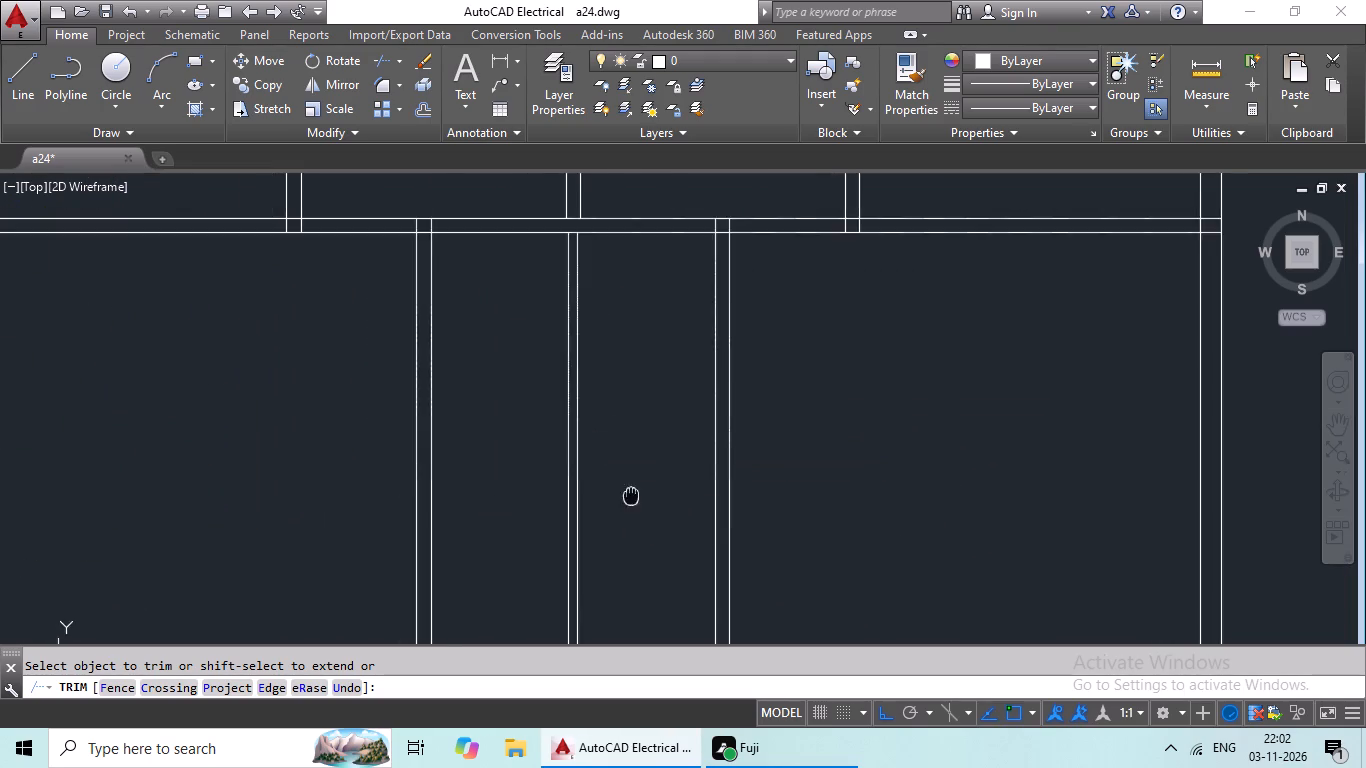
pyautogui.scroll(-1, 635, 495)
pyautogui.moveTo(636, 494); pyautogui.dragTo(624, 399, button='middle')
pyautogui.press('Escape')
pyautogui.press('Escape')
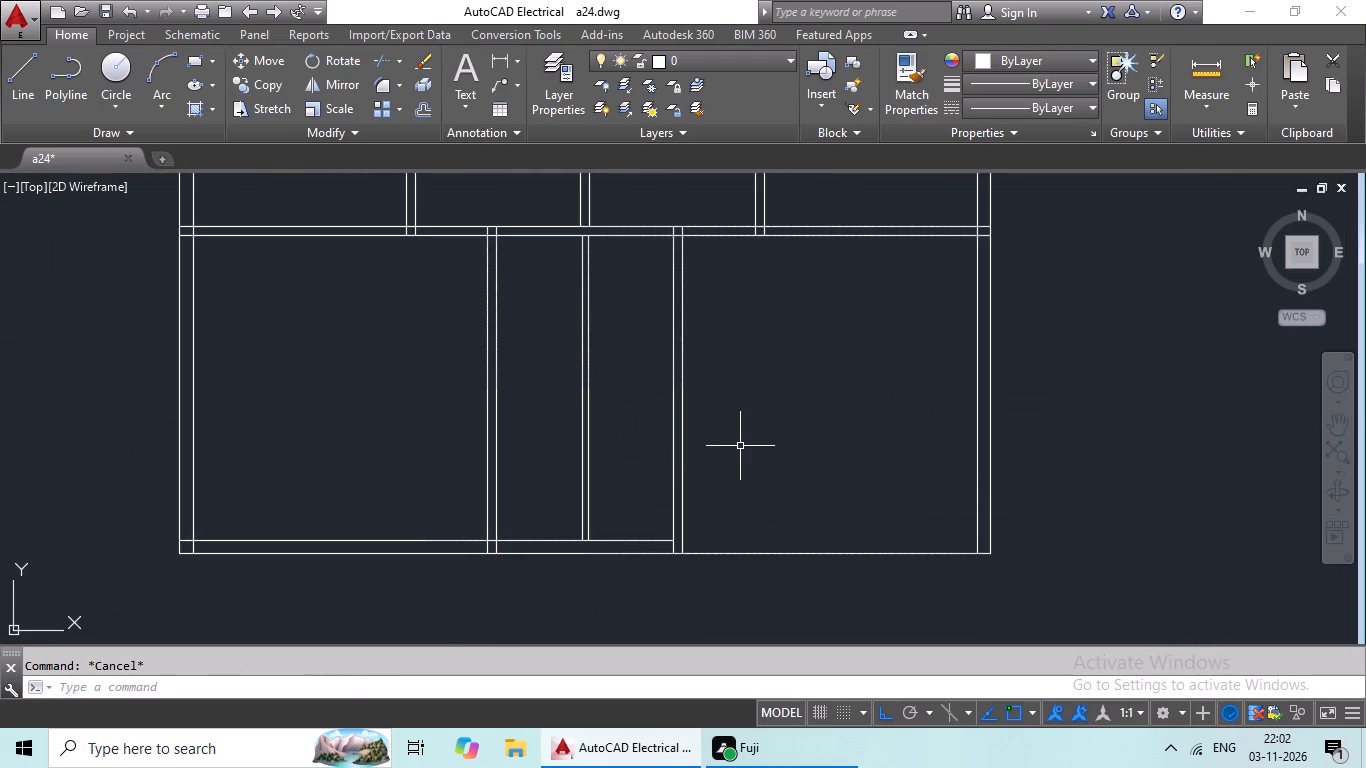
pyautogui.press('Escape')
# Offset the bottom outer wall's inner line 3' upward into the lower rooms.
pyautogui.press('o')
pyautogui.press('Return')
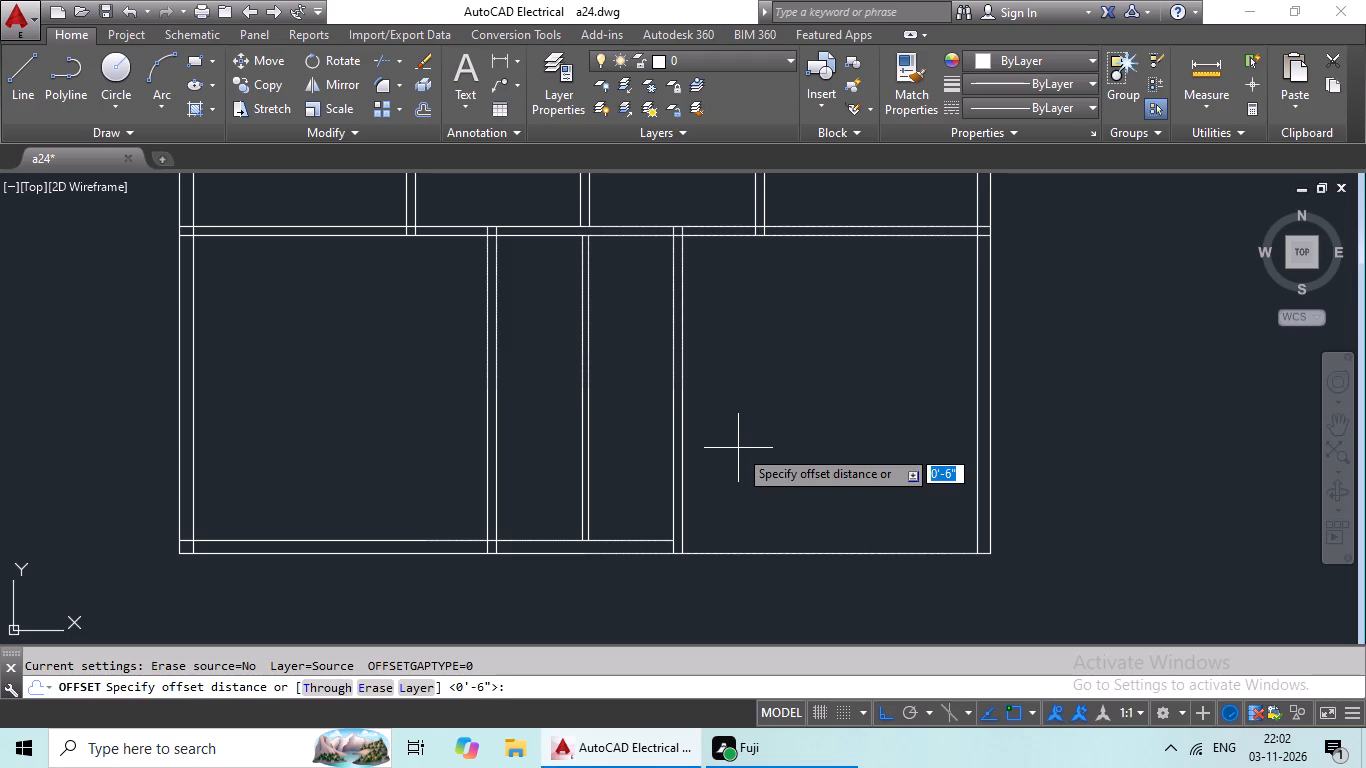
pyautogui.write("3'")
pyautogui.press('Return')
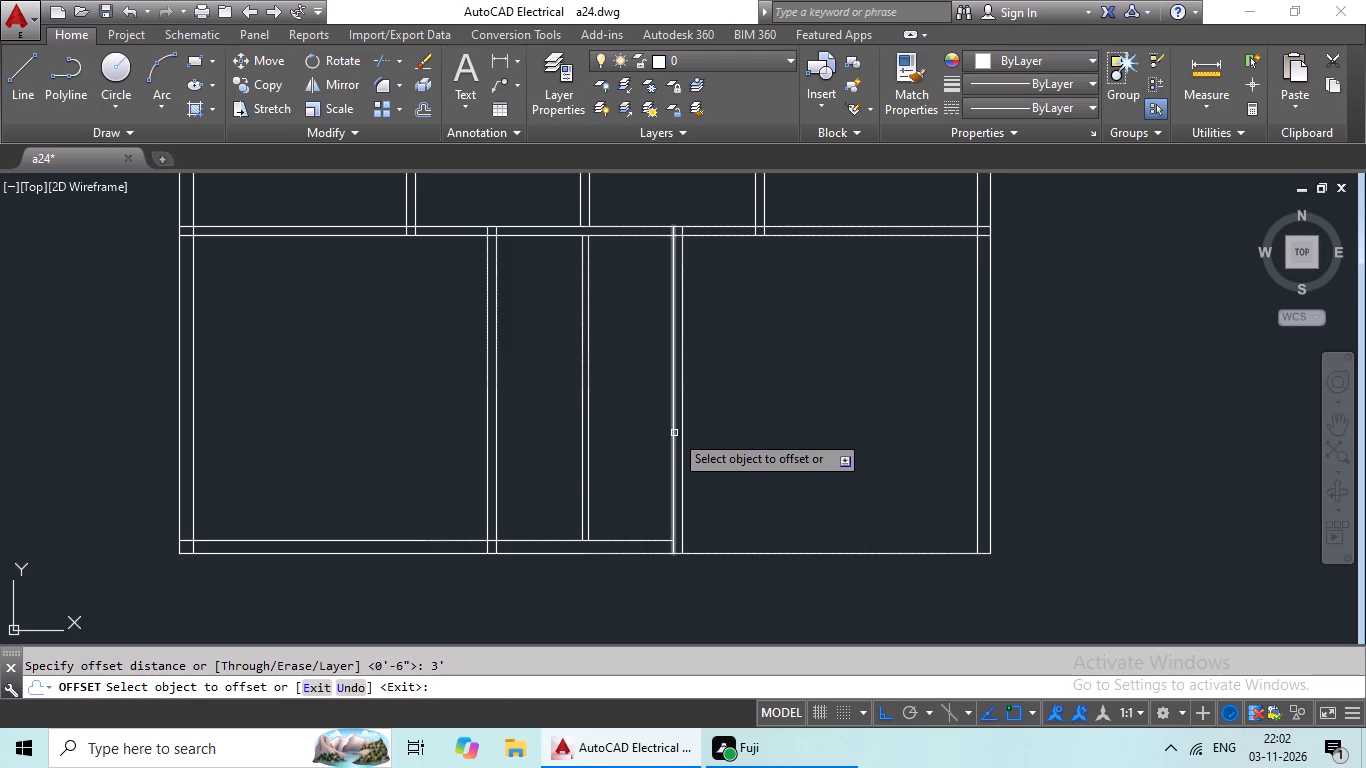
pyautogui.click(645, 539)
pyautogui.click(645, 487)
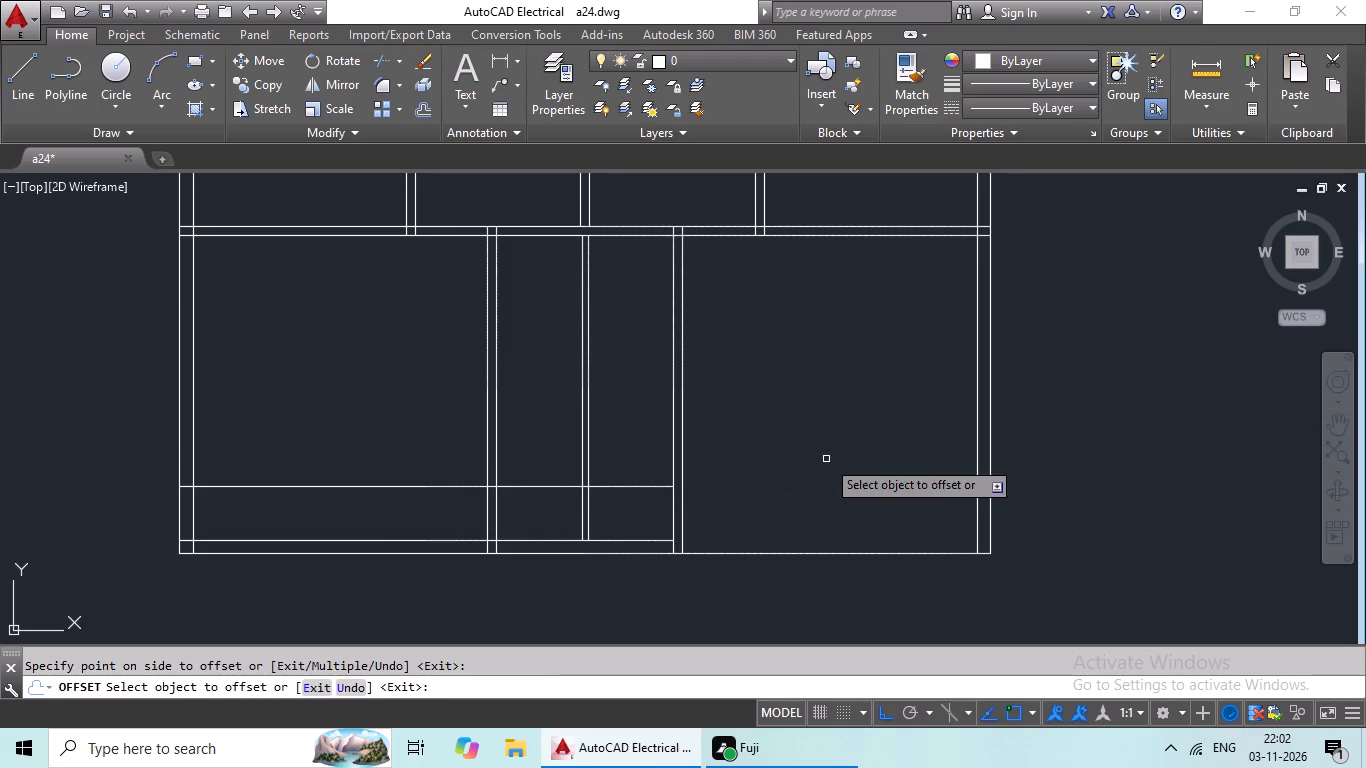
pyautogui.press('Escape')
pyautogui.press('Escape')
pyautogui.press('Escape')
# Trim the 3' offset line inside the left flanking partition and erase its remainder across the lower-left room, keeping only the central bay part.
pyautogui.scroll(1, 710, 509)
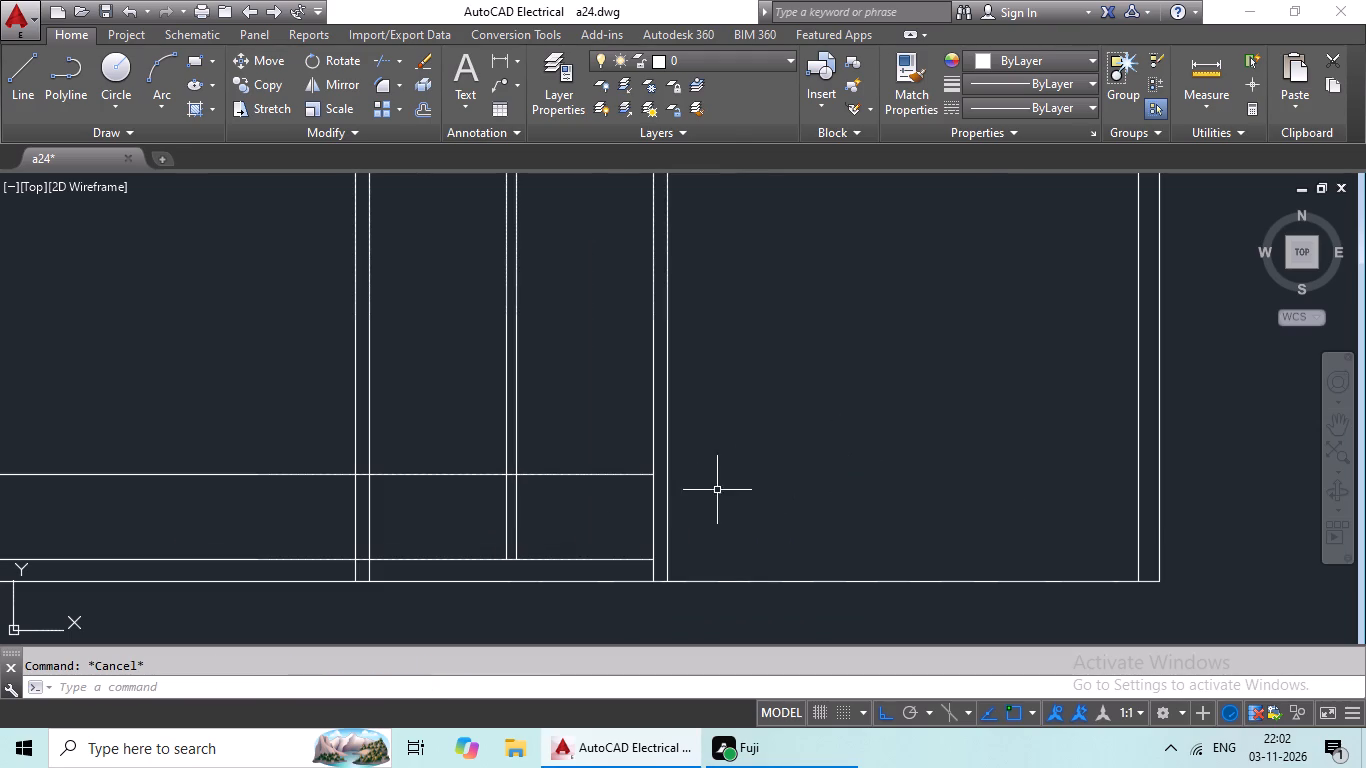
pyautogui.press('Escape')
pyautogui.press('Escape')
pyautogui.press('t')
pyautogui.press('r')
pyautogui.press('space')
pyautogui.press('space')
pyautogui.click(361, 474)
pyautogui.press('Escape')
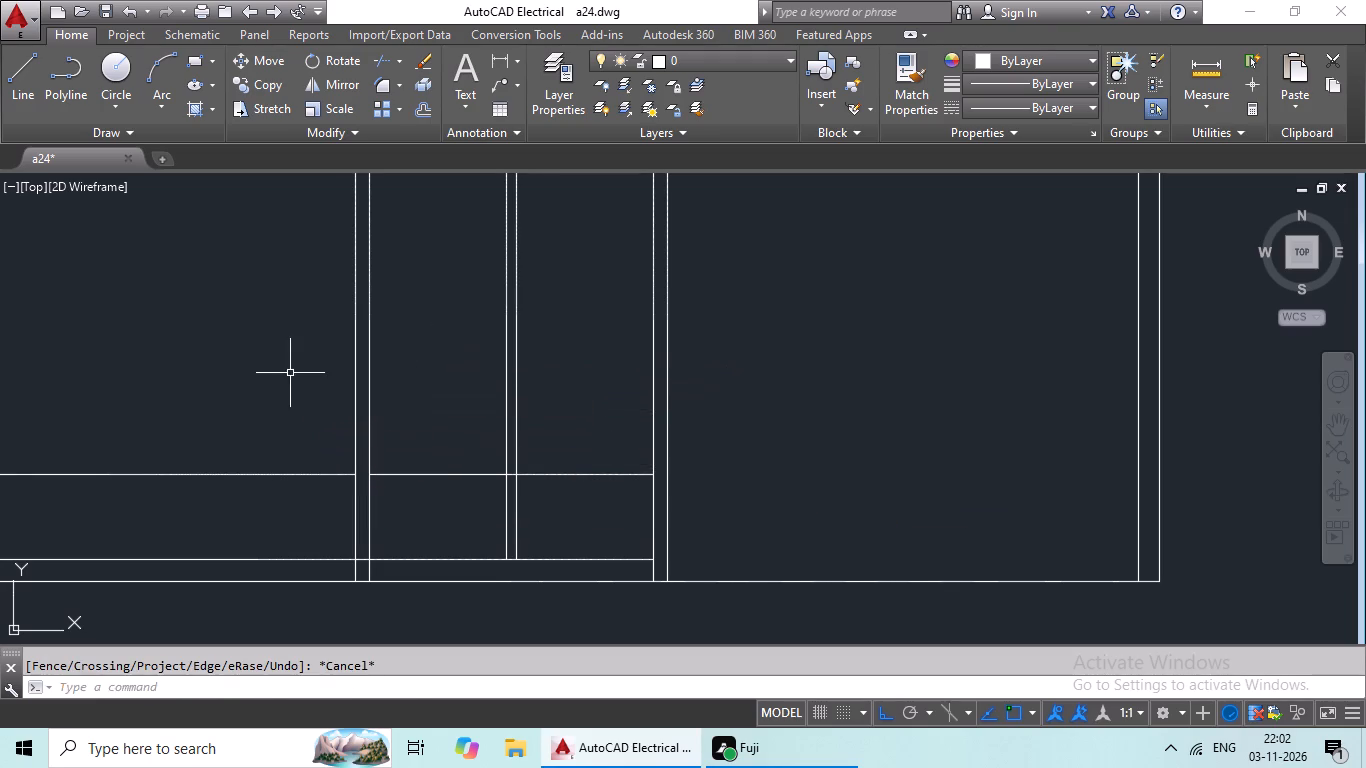
pyautogui.moveTo(290, 373); pyautogui.dragTo(216, 488)
pyautogui.press('Delete')
# Offset the central bay's horizontal line upward five times at 9" spacing to start the stair treads.
pyautogui.scroll(-2, 624, 422)
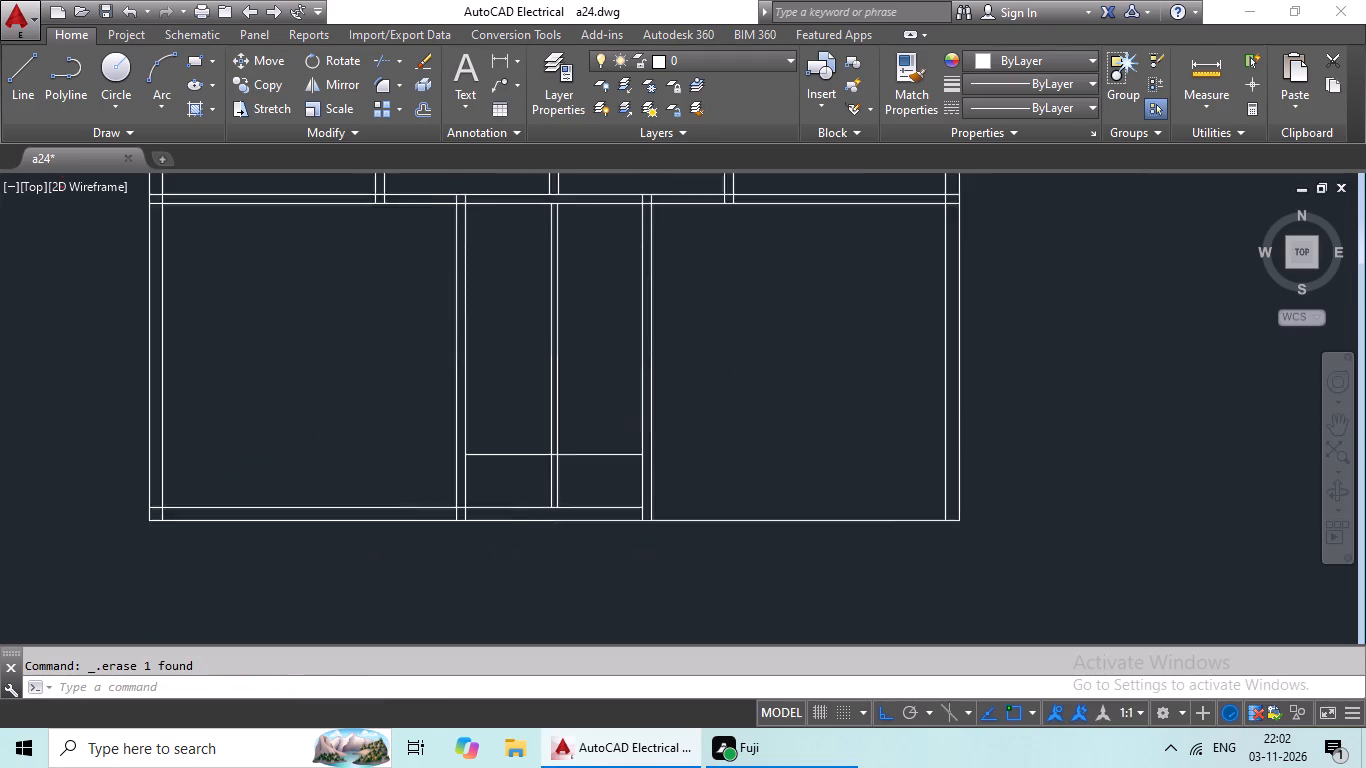
pyautogui.moveTo(683, 379); pyautogui.dragTo(687, 459, button='middle')
pyautogui.press('Escape')
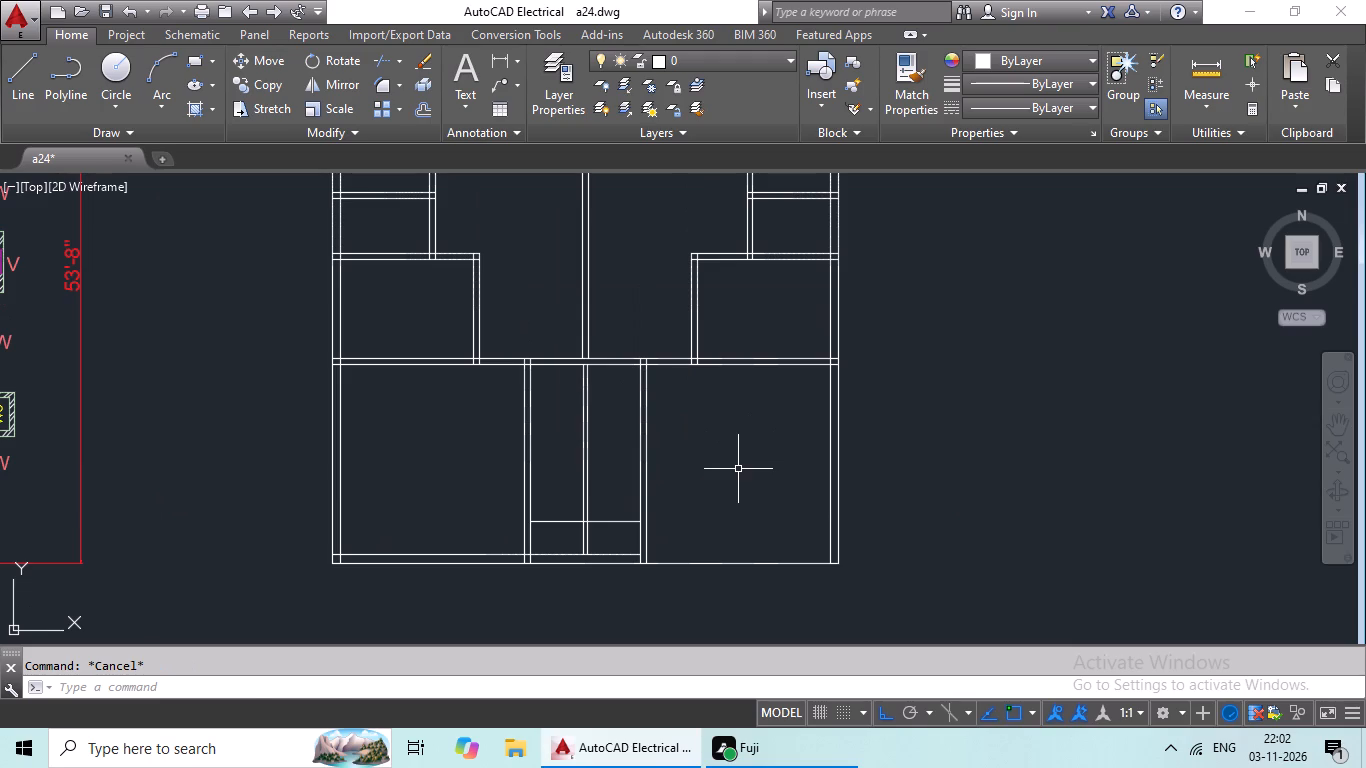
pyautogui.press('o')
pyautogui.press('Return')
pyautogui.press('9')
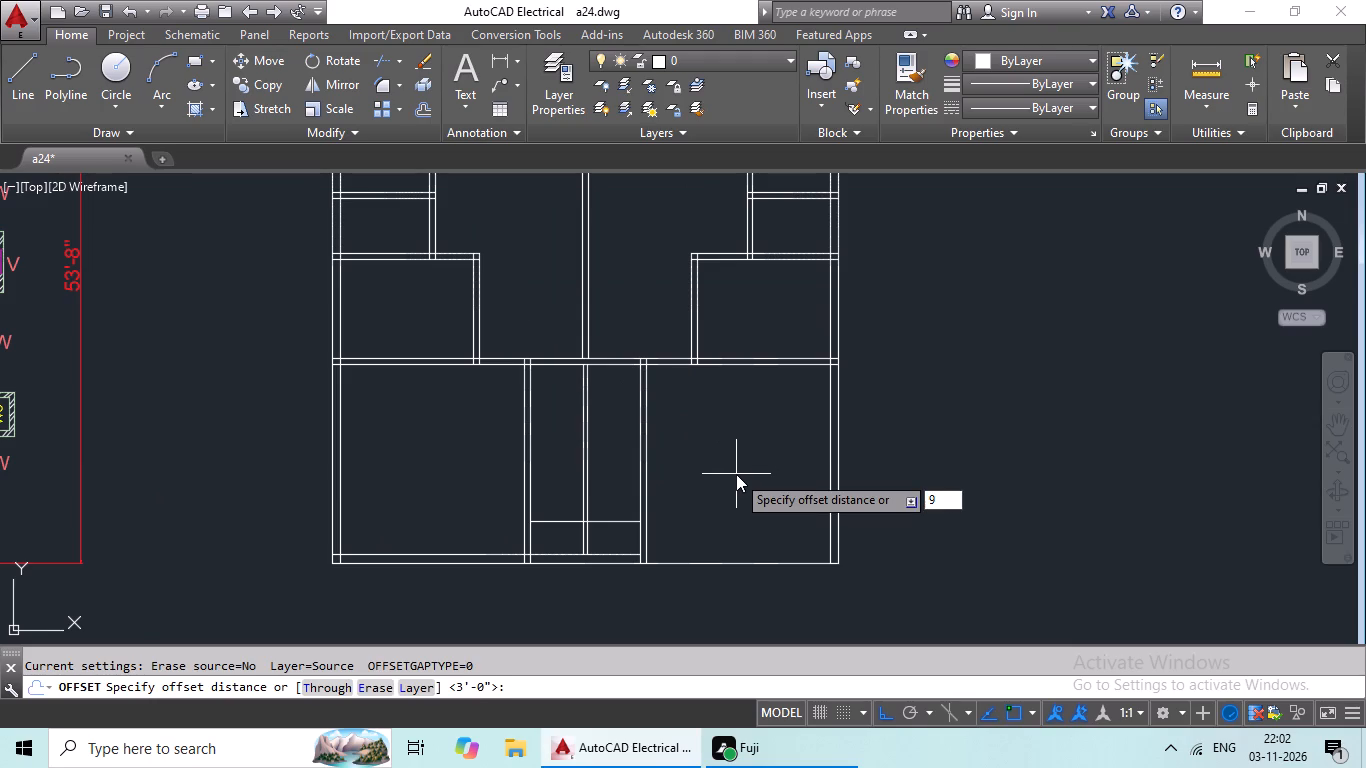
pyautogui.hotkey('shift', '"')
pyautogui.press('Return')
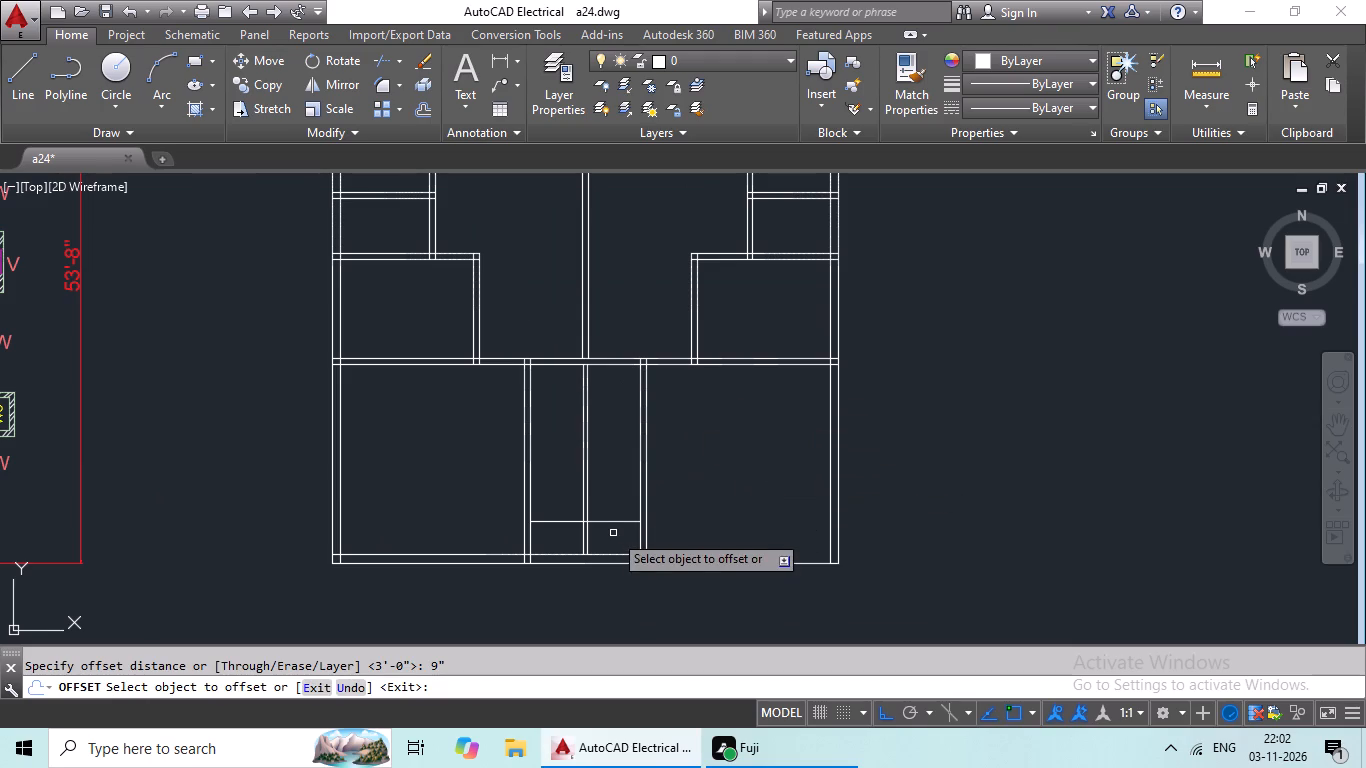
pyautogui.scroll(3, 613, 534)
pyautogui.click(625, 492)
pyautogui.click(642, 445)
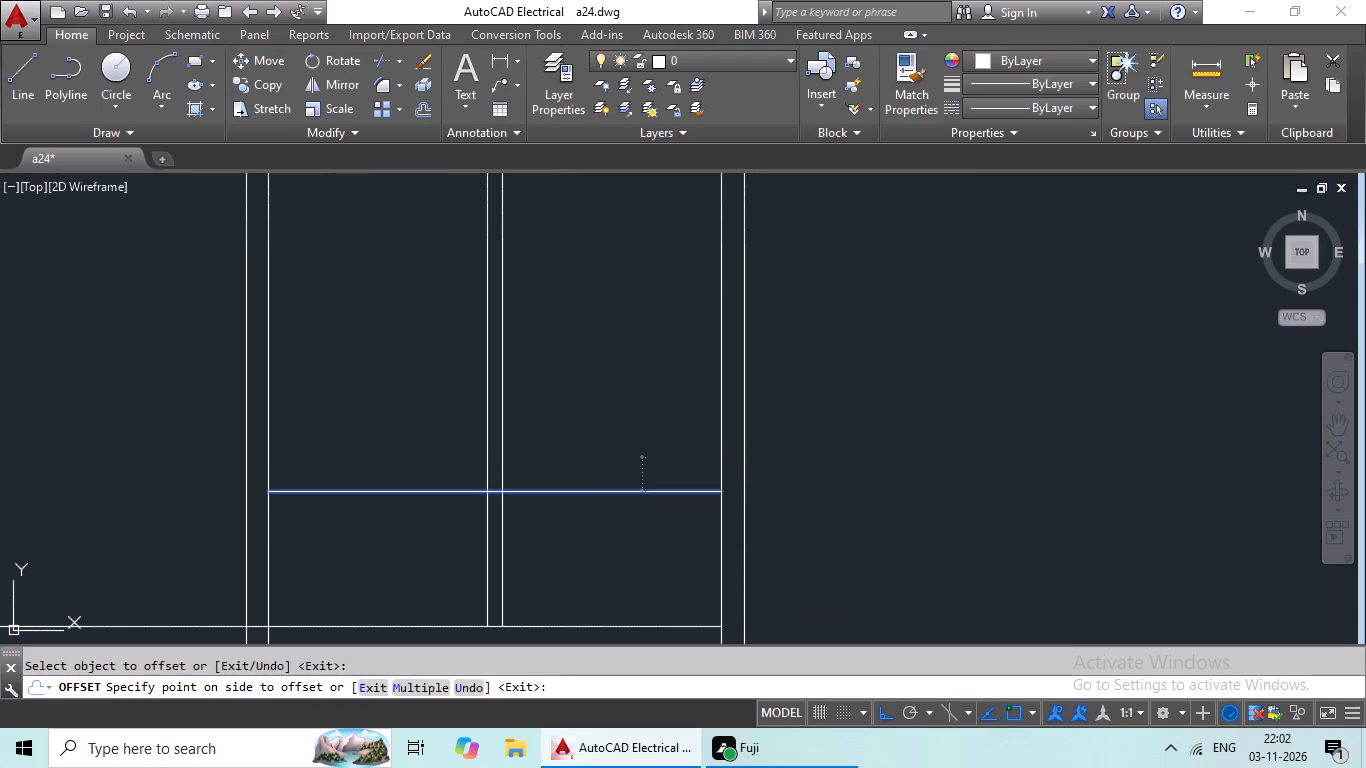
pyautogui.click(632, 457)
pyautogui.click(653, 425)
pyautogui.moveTo(653, 425); pyautogui.dragTo(658, 416)
pyautogui.click(671, 382)
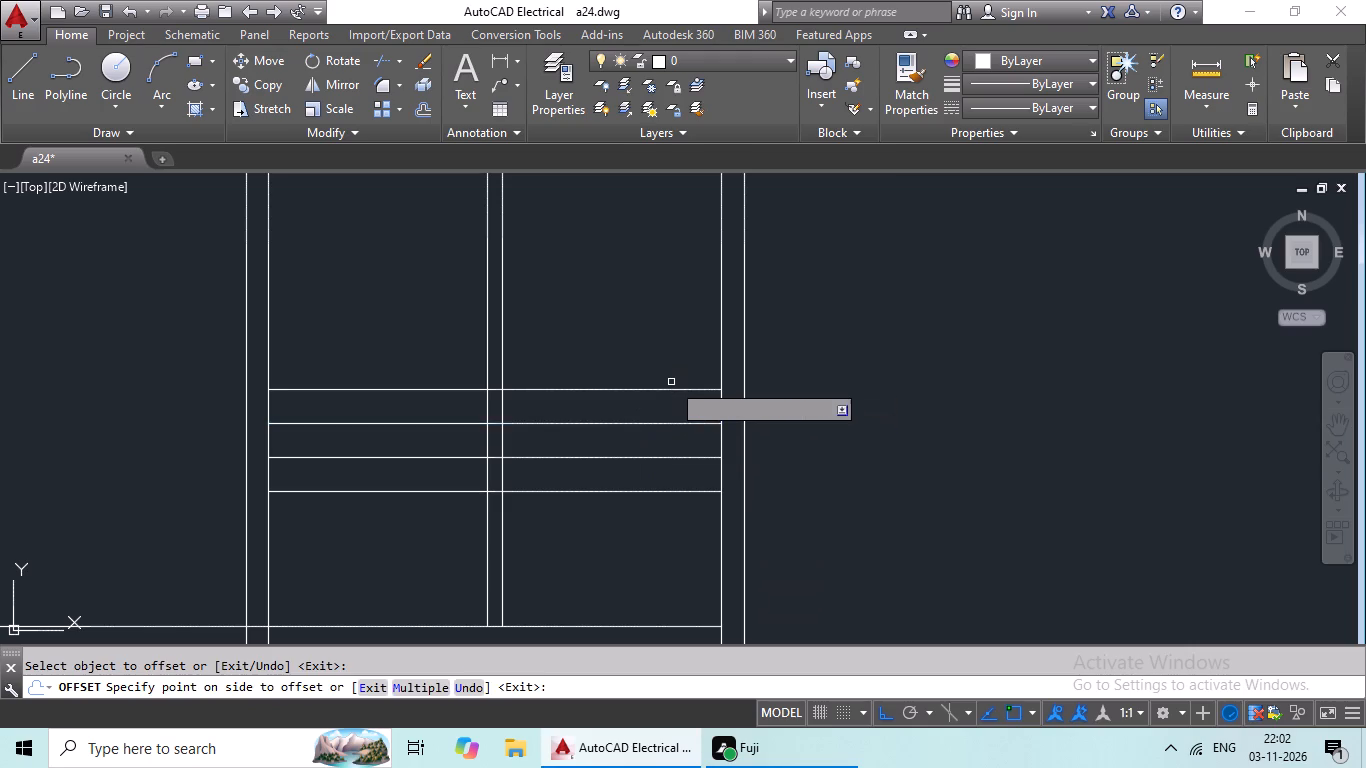
pyautogui.click(666, 387)
pyautogui.click(671, 347)
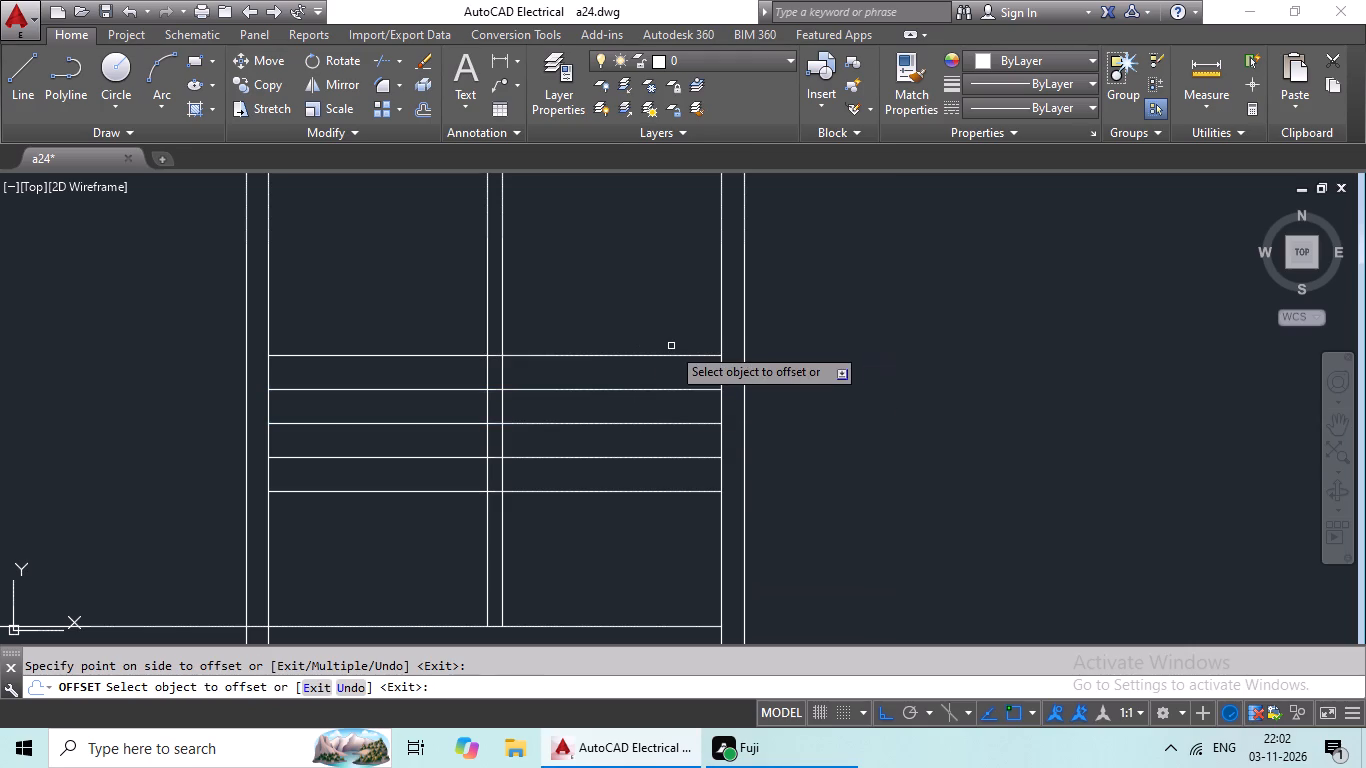
pyautogui.click(668, 354)
pyautogui.moveTo(679, 322); pyautogui.dragTo(688, 292)
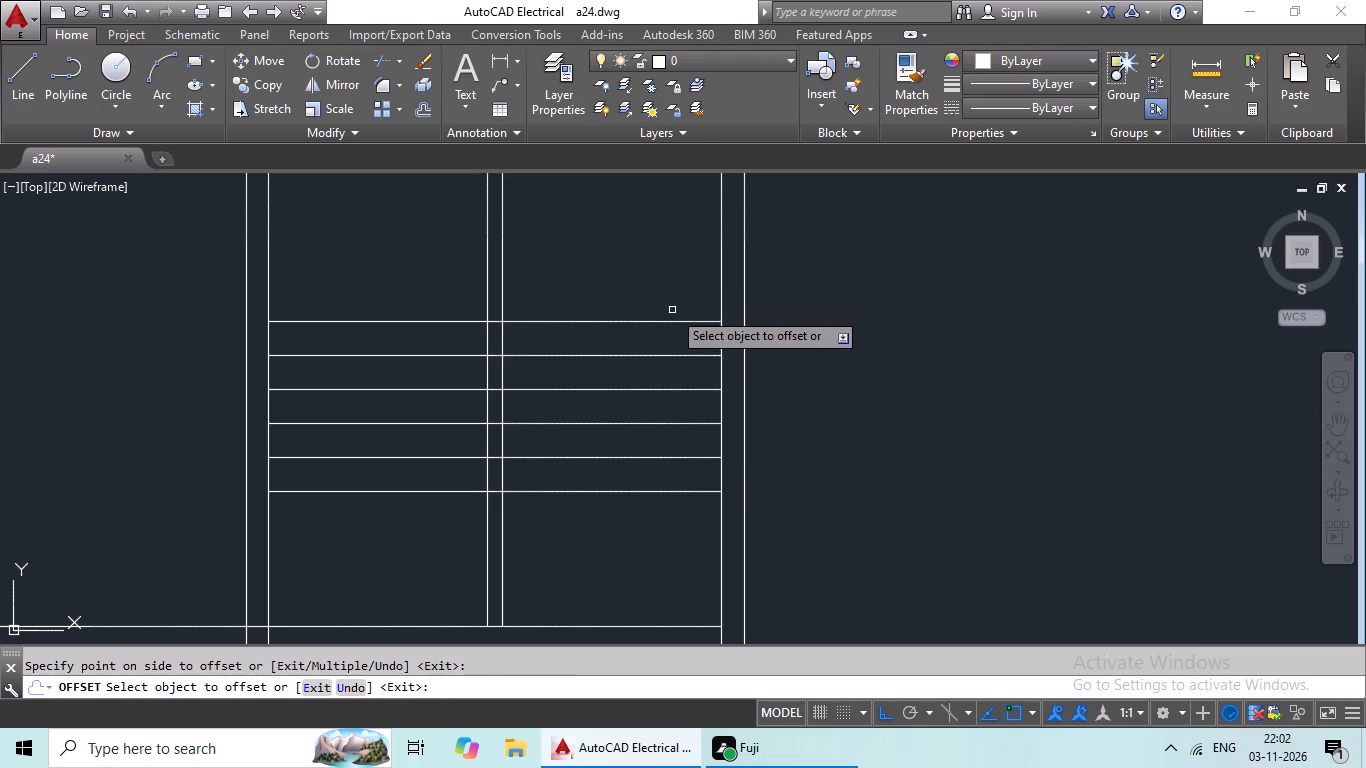
# Add four more stair tread lines in the central bay, each offset 9" above the previous one.
pyautogui.click(664, 324)
pyautogui.click(691, 271)
pyautogui.click(681, 286)
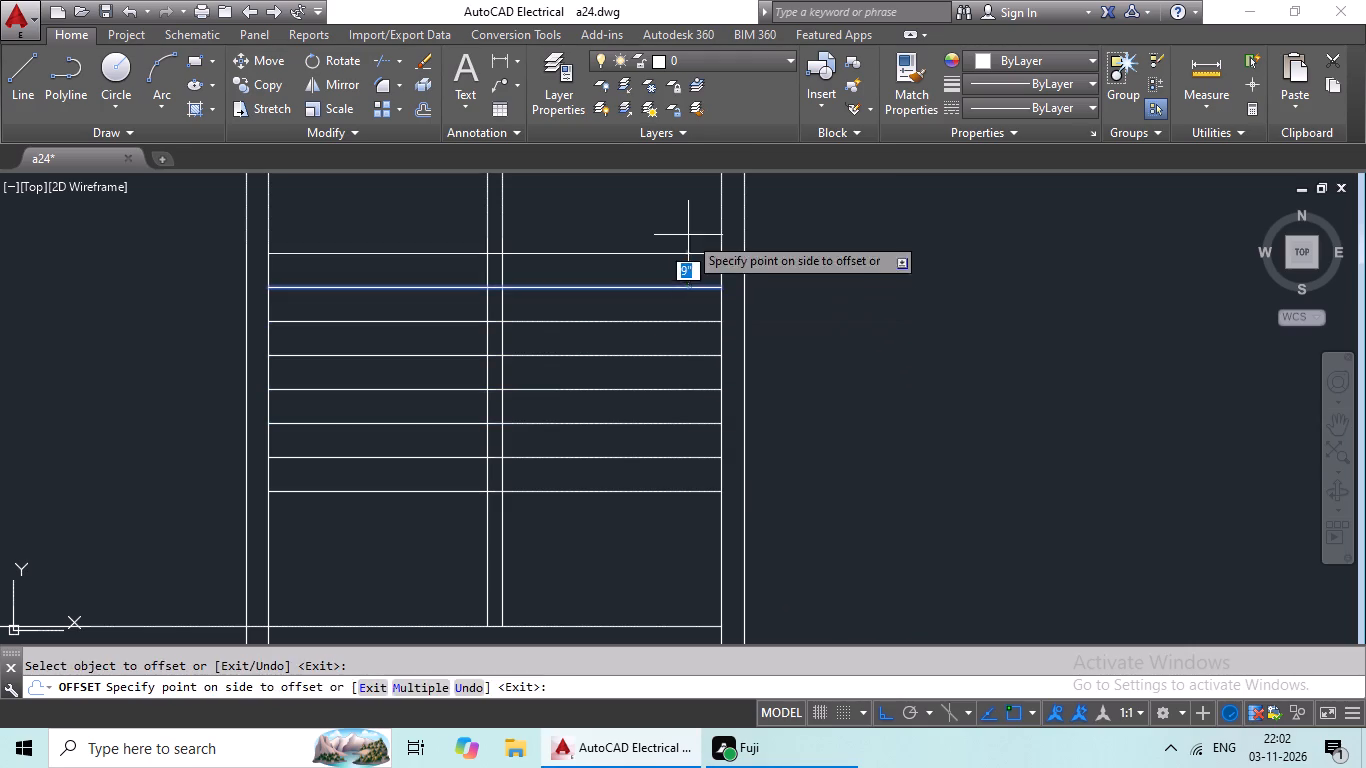
pyautogui.click(688, 235)
pyautogui.click(670, 251)
pyautogui.click(674, 219)
pyautogui.moveTo(674, 224); pyautogui.dragTo(655, 392, button='middle')
pyautogui.moveTo(658, 388); pyautogui.dragTo(660, 369)
pyautogui.click(666, 300)
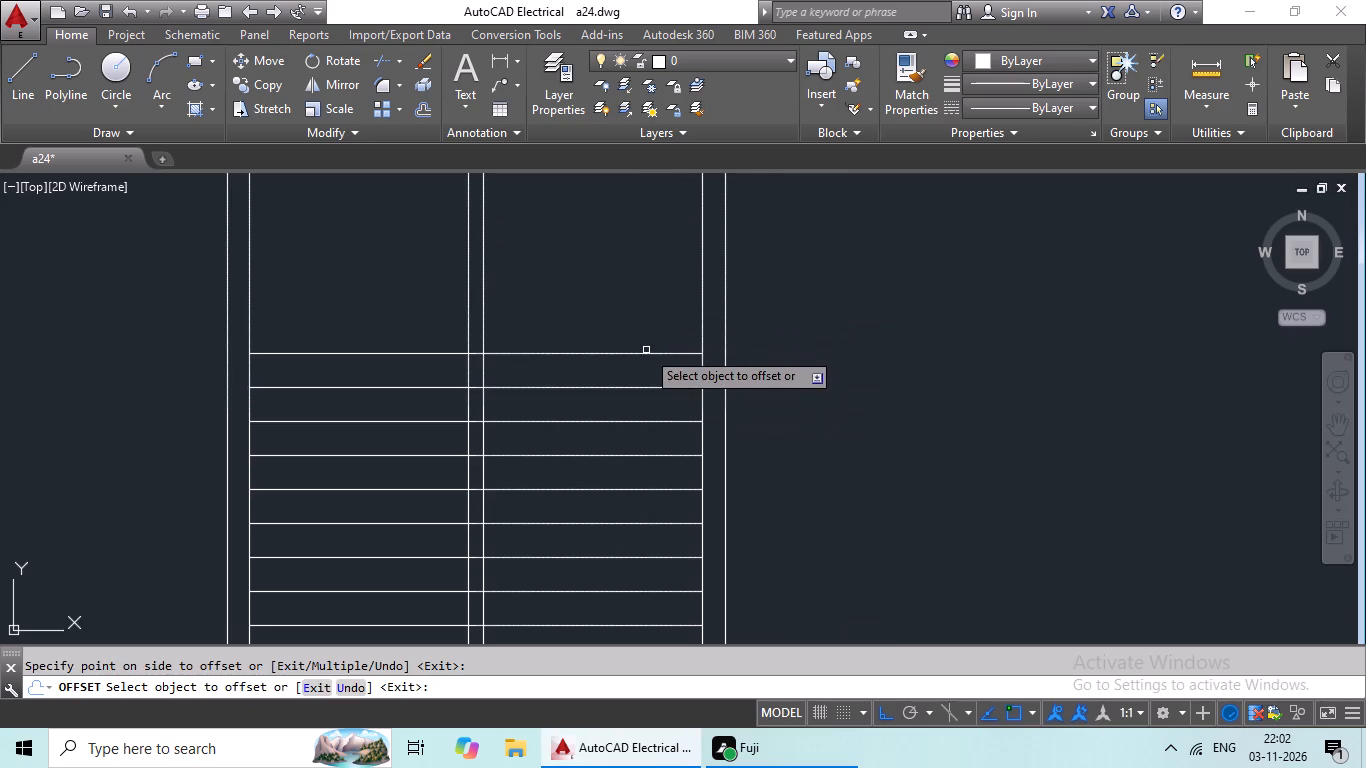
# Offset the topmost tread line upward in 9" steps four more times, making 13 offset lines in the stair.
pyautogui.moveTo(644, 352); pyautogui.dragTo(658, 313)
pyautogui.click(663, 283)
pyautogui.scroll(-2, 663, 283)
pyautogui.moveTo(663, 283); pyautogui.dragTo(662, 329, button='middle')
pyautogui.moveTo(650, 342); pyautogui.dragTo(652, 328)
pyautogui.click(662, 276)
pyautogui.moveTo(640, 331); pyautogui.dragTo(647, 301)
pyautogui.click(656, 254)
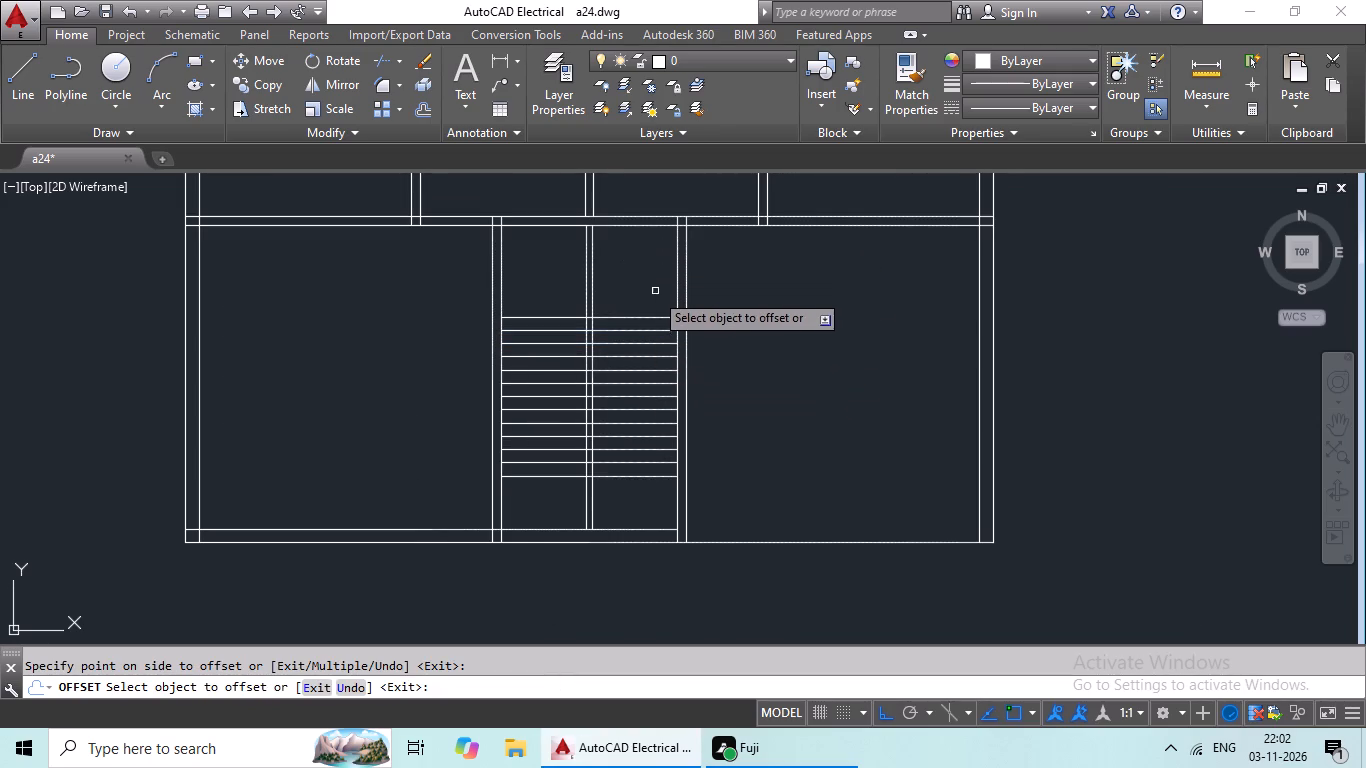
pyautogui.moveTo(639, 313); pyautogui.dragTo(640, 303)
pyautogui.moveTo(632, 318); pyautogui.dragTo(636, 306)
pyautogui.click(644, 277)
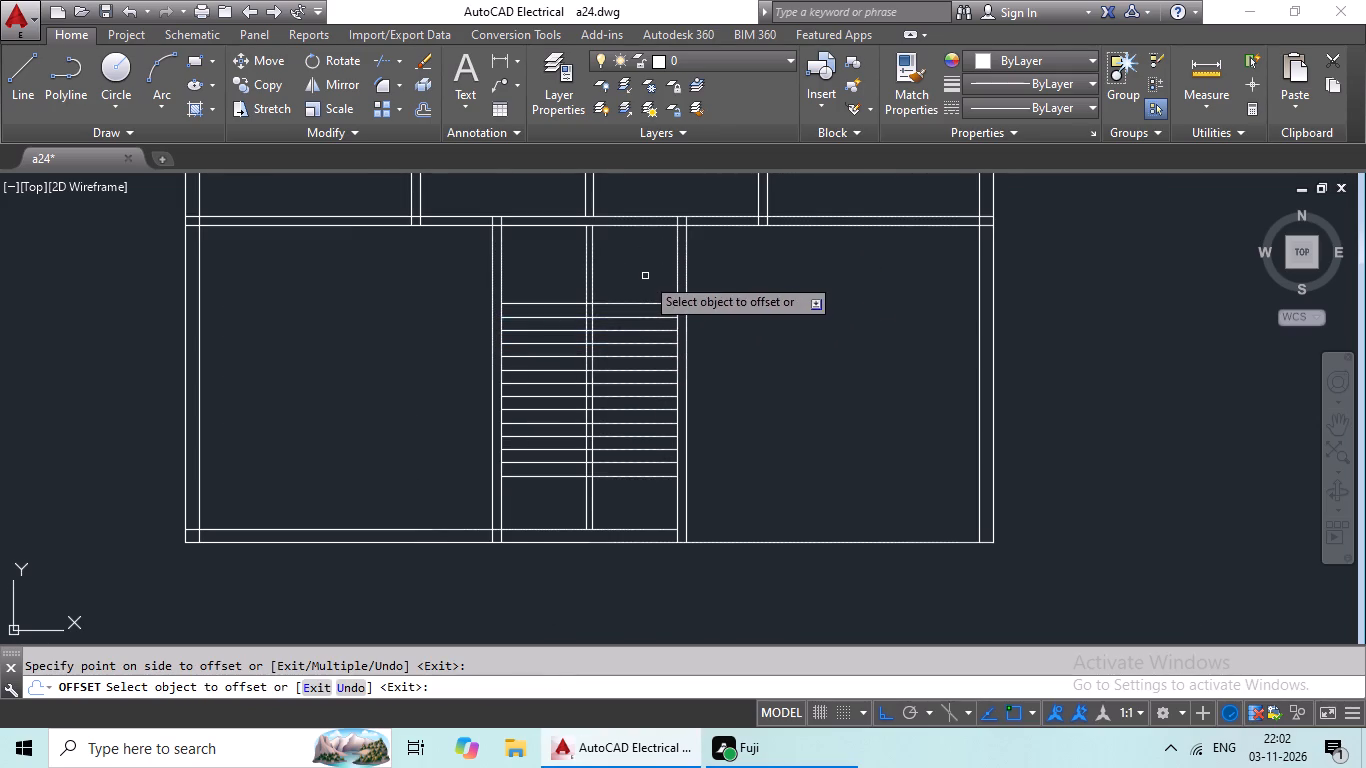
# Examine the new stair treads and overall layout in comparison with the first floor plan.
pyautogui.scroll(-1, 646, 276)
pyautogui.moveTo(735, 334); pyautogui.dragTo(714, 370, button='middle')
pyautogui.scroll(-1, 722, 363)
pyautogui.moveTo(722, 362); pyautogui.dragTo(705, 397, button='middle')
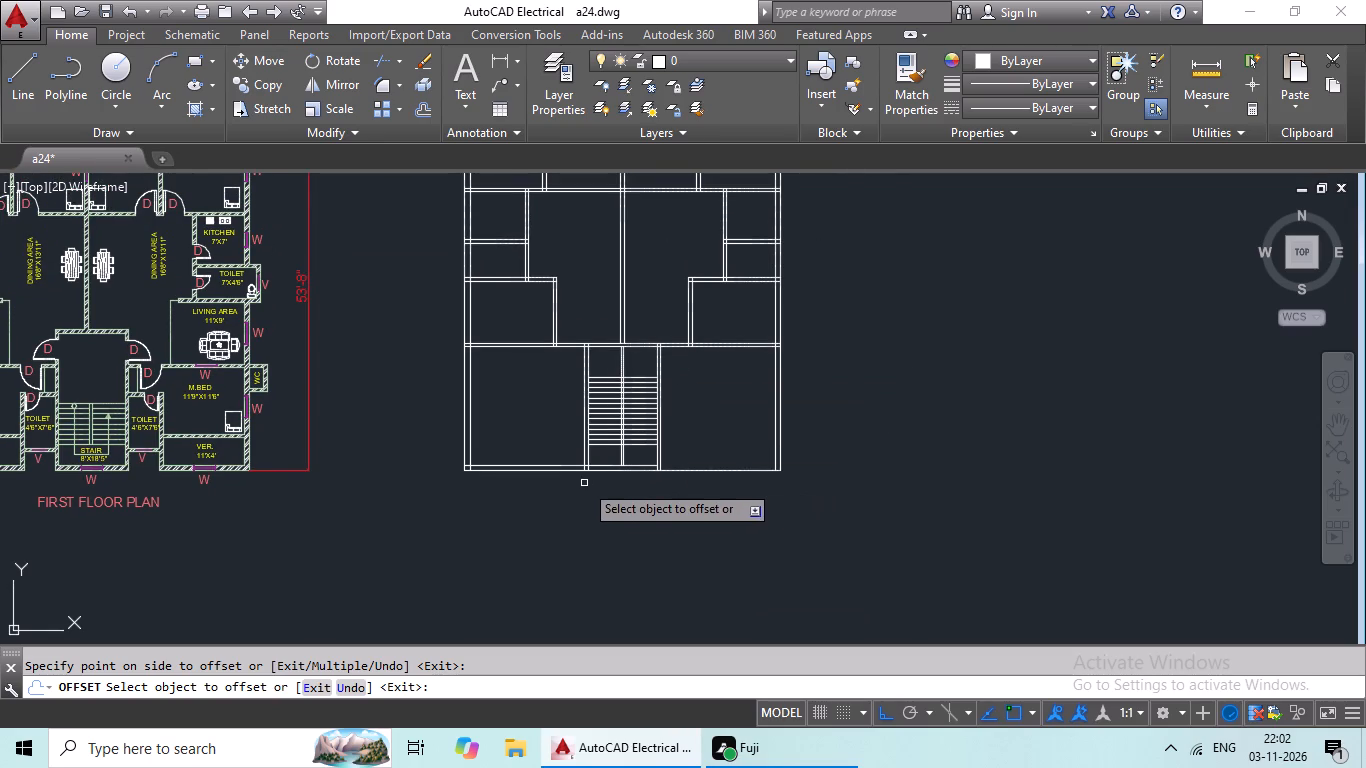
pyautogui.scroll(1, 572, 492)
pyautogui.scroll(-1, 572, 492)
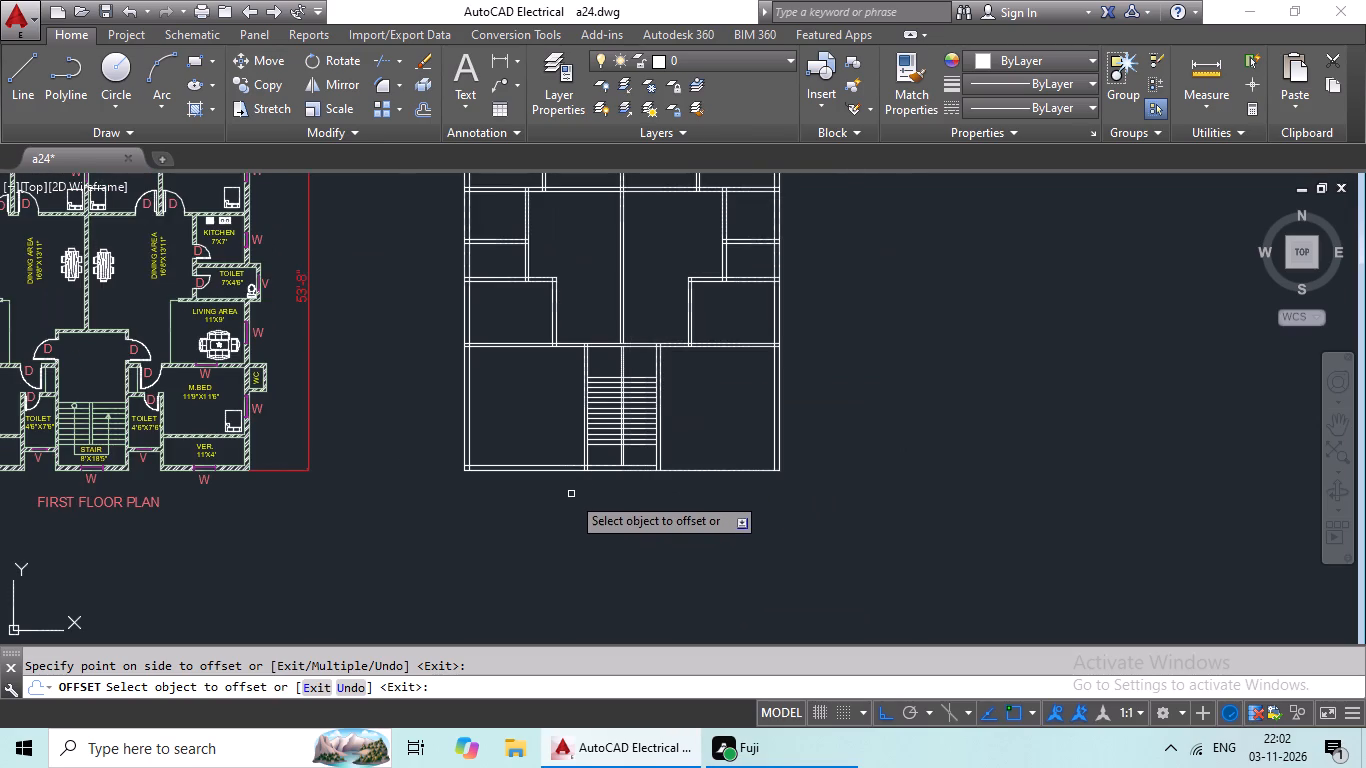
pyautogui.scroll(-1, 588, 492)
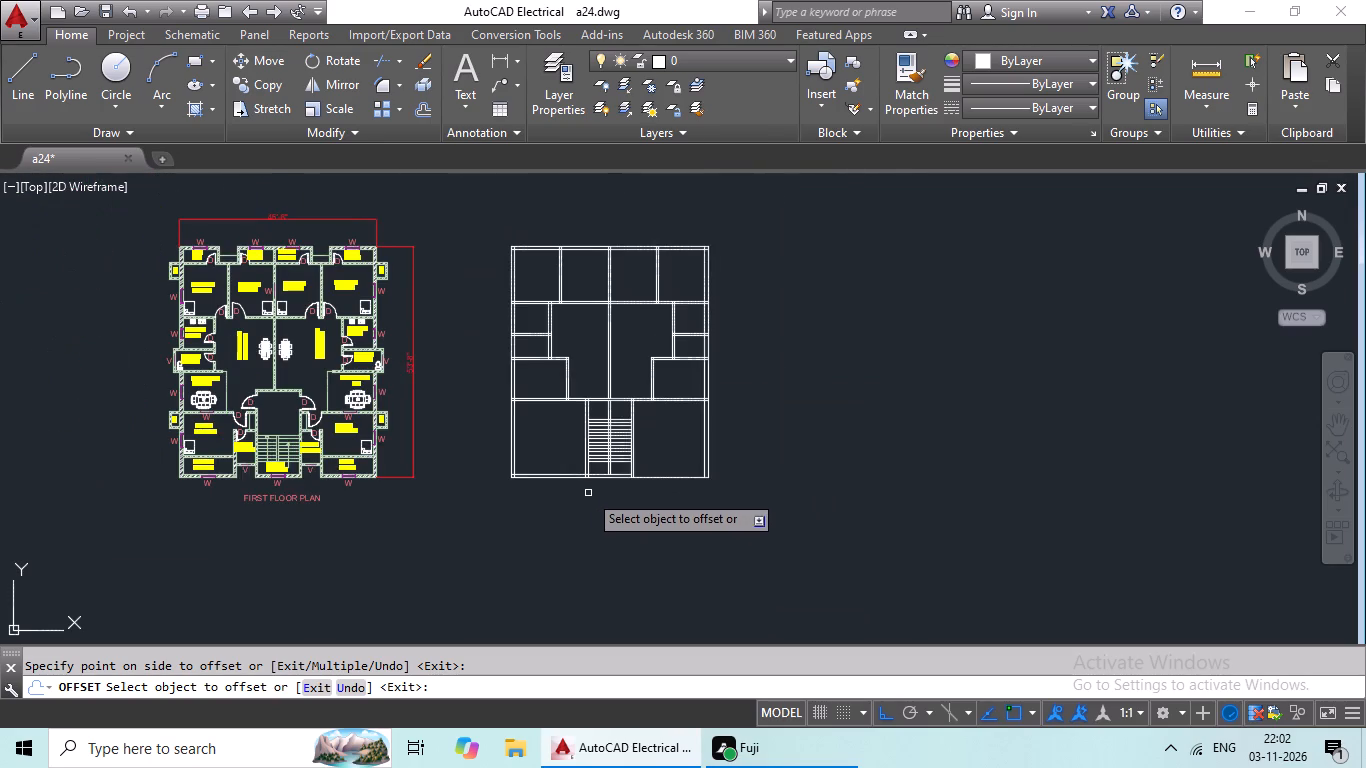
pyautogui.moveTo(588, 493); pyautogui.dragTo(554, 523, button='middle')
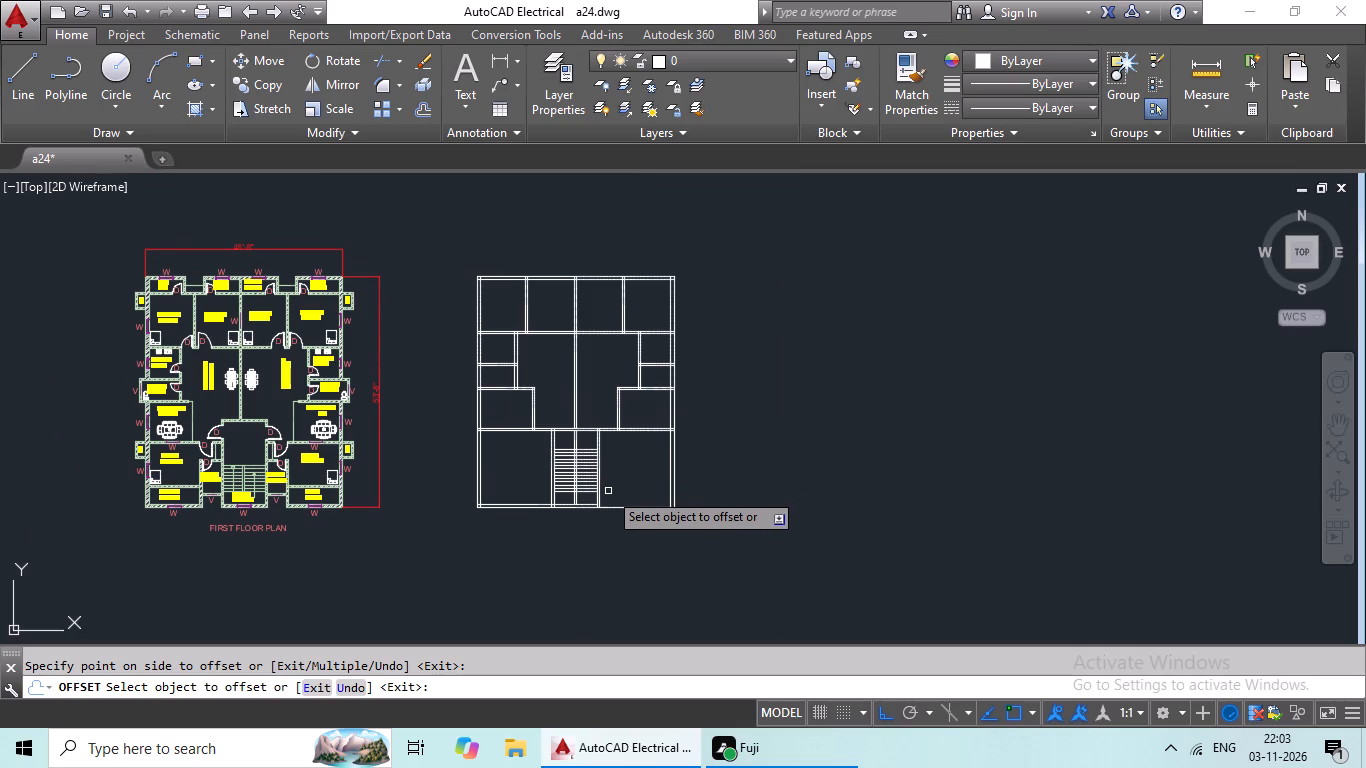
pyautogui.scroll(3, 585, 447)
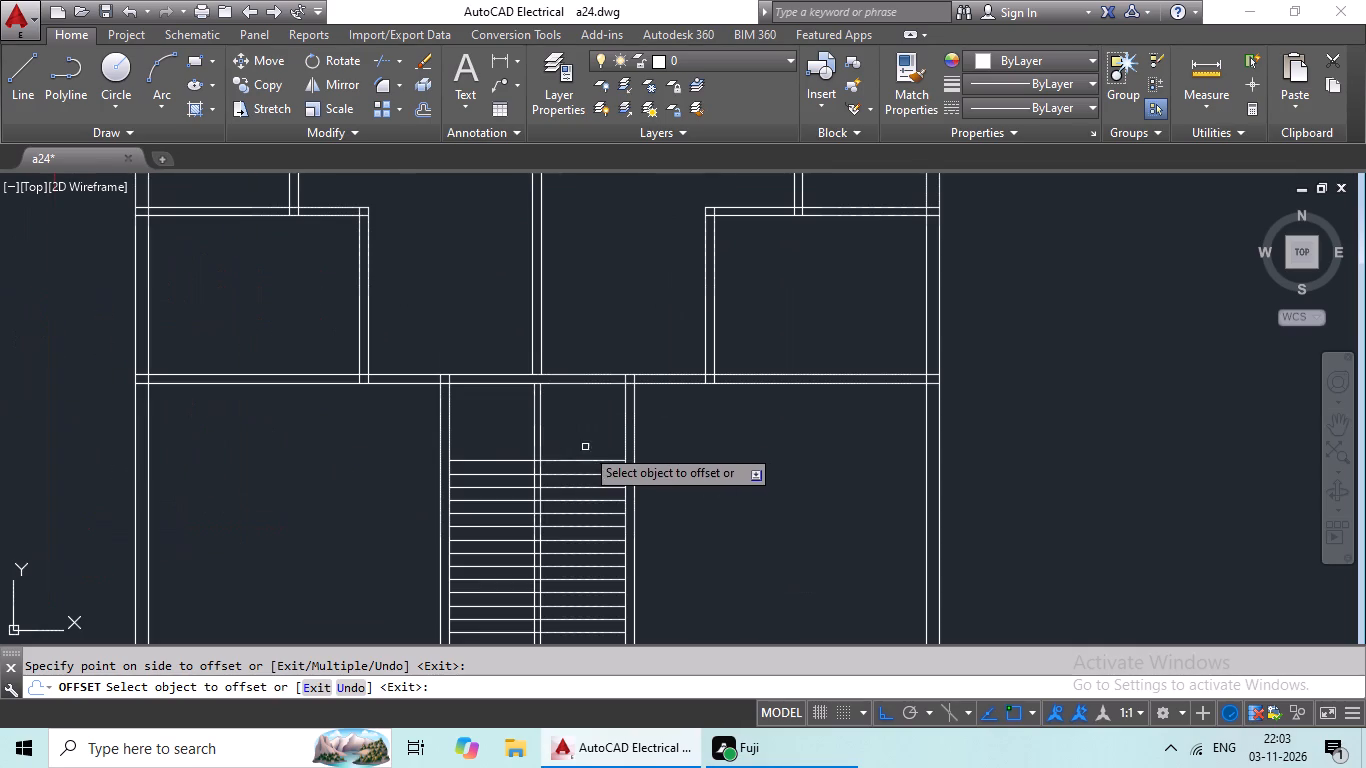
pyautogui.scroll(-2, 656, 473)
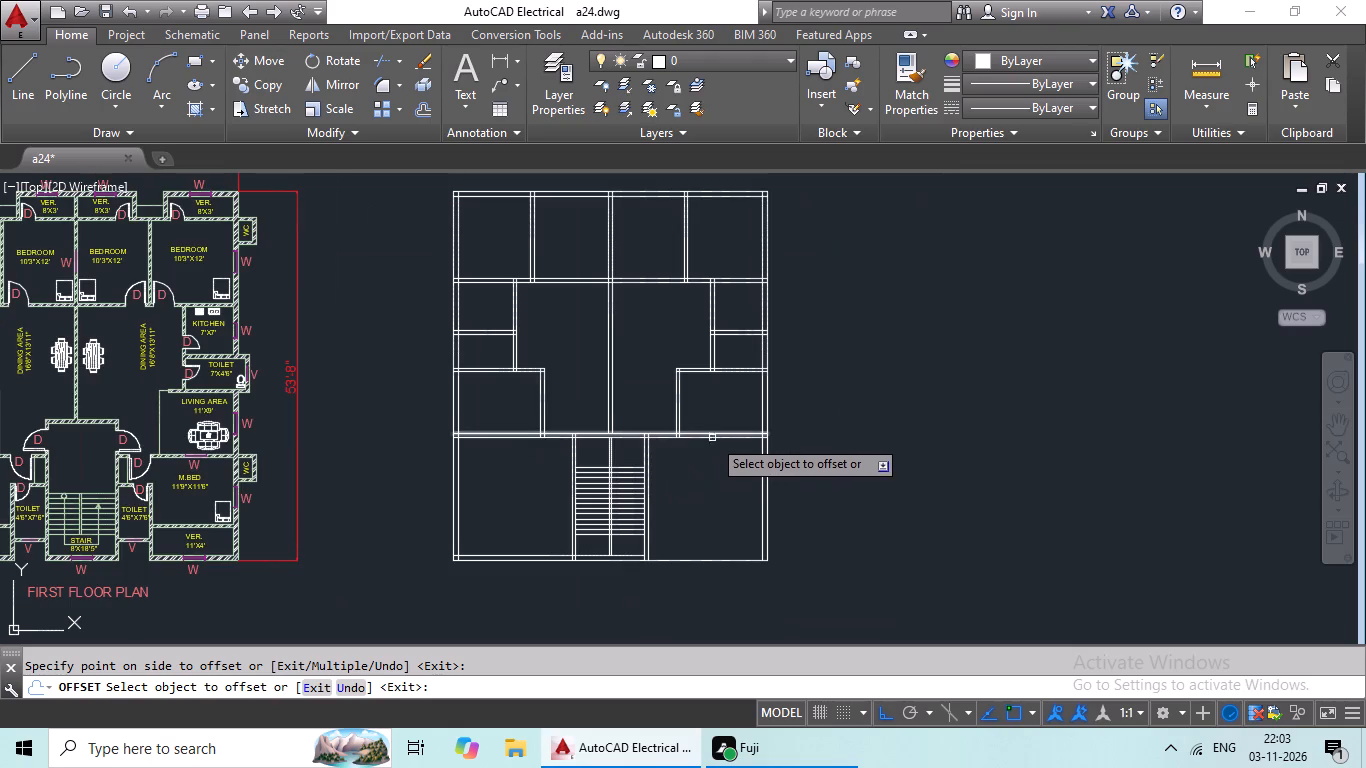
pyautogui.scroll(-1, 689, 459)
pyautogui.moveTo(681, 477); pyautogui.dragTo(722, 454, button='middle')
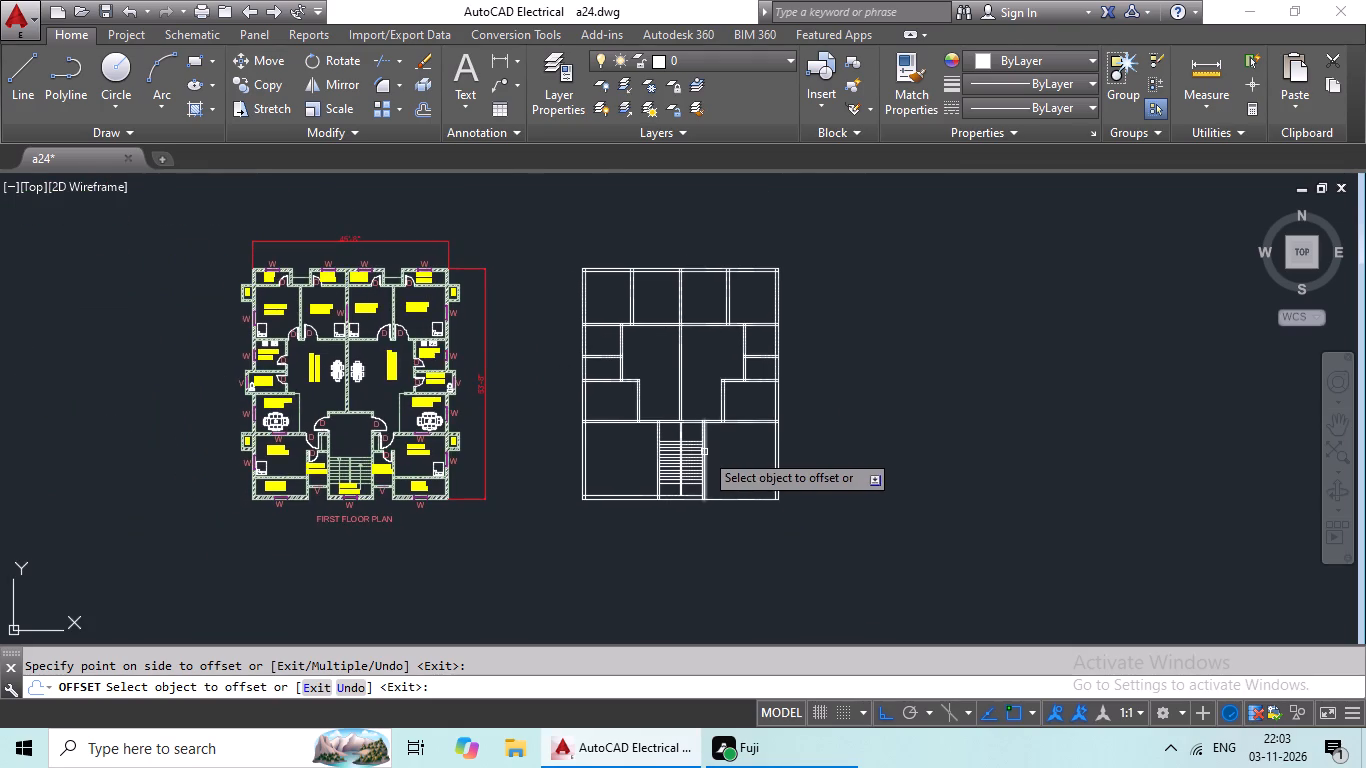
# Trim the stair's two centre divider lines where they extend below the lowest tread and above the topmost tread.
pyautogui.scroll(2, 704, 452)
pyautogui.moveTo(756, 438); pyautogui.dragTo(794, 411, button='middle')
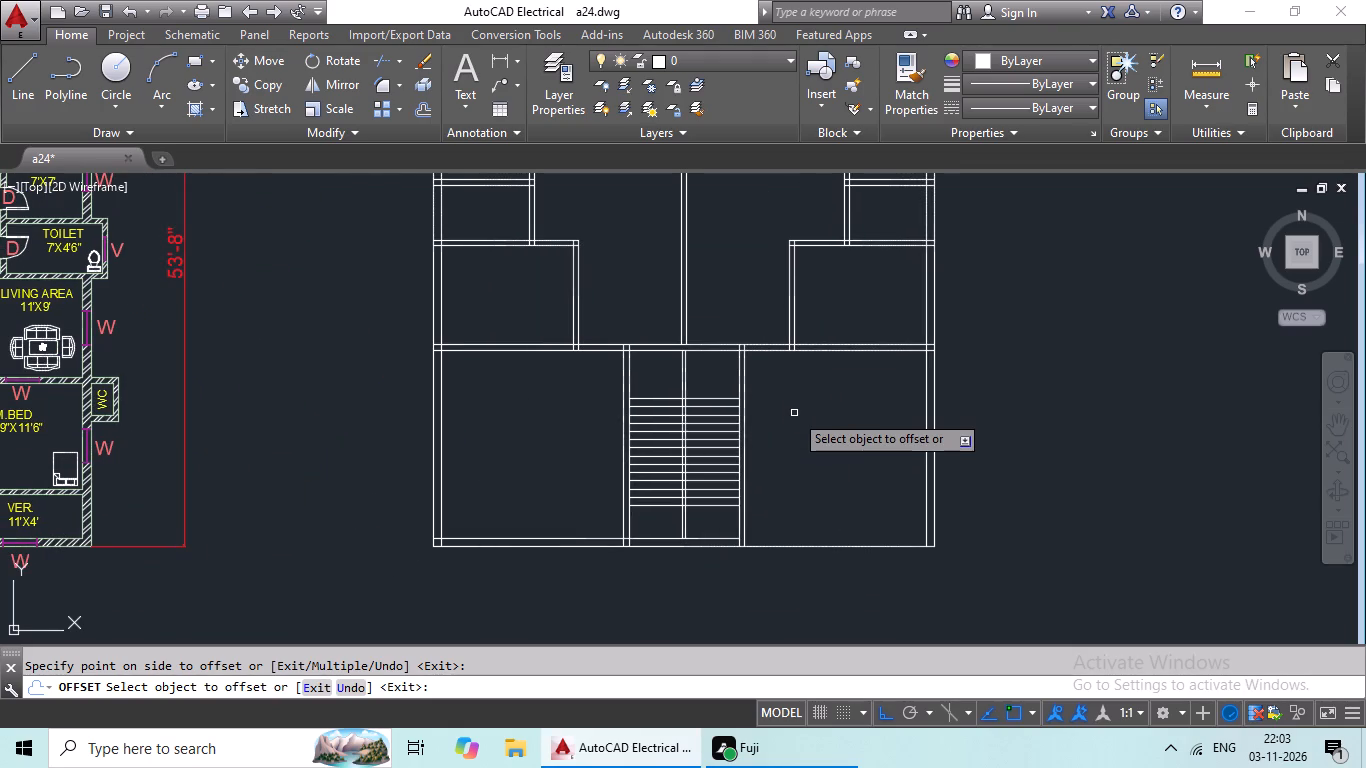
pyautogui.press('Escape')
pyautogui.press('Escape')
pyautogui.press('Escape')
pyautogui.press('t')
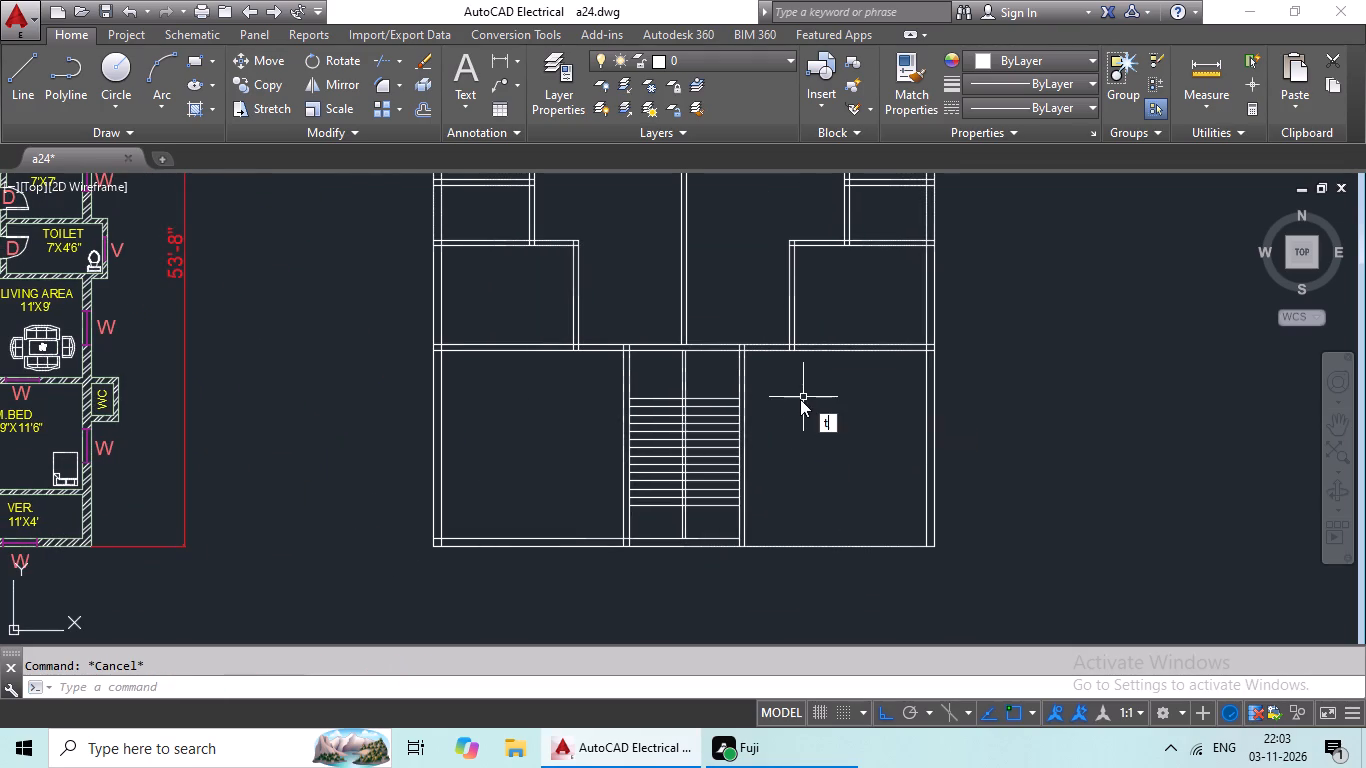
pyautogui.press('r')
pyautogui.press('space')
pyautogui.press('space')
pyautogui.scroll(3, 695, 521)
pyautogui.moveTo(724, 475); pyautogui.dragTo(688, 498)
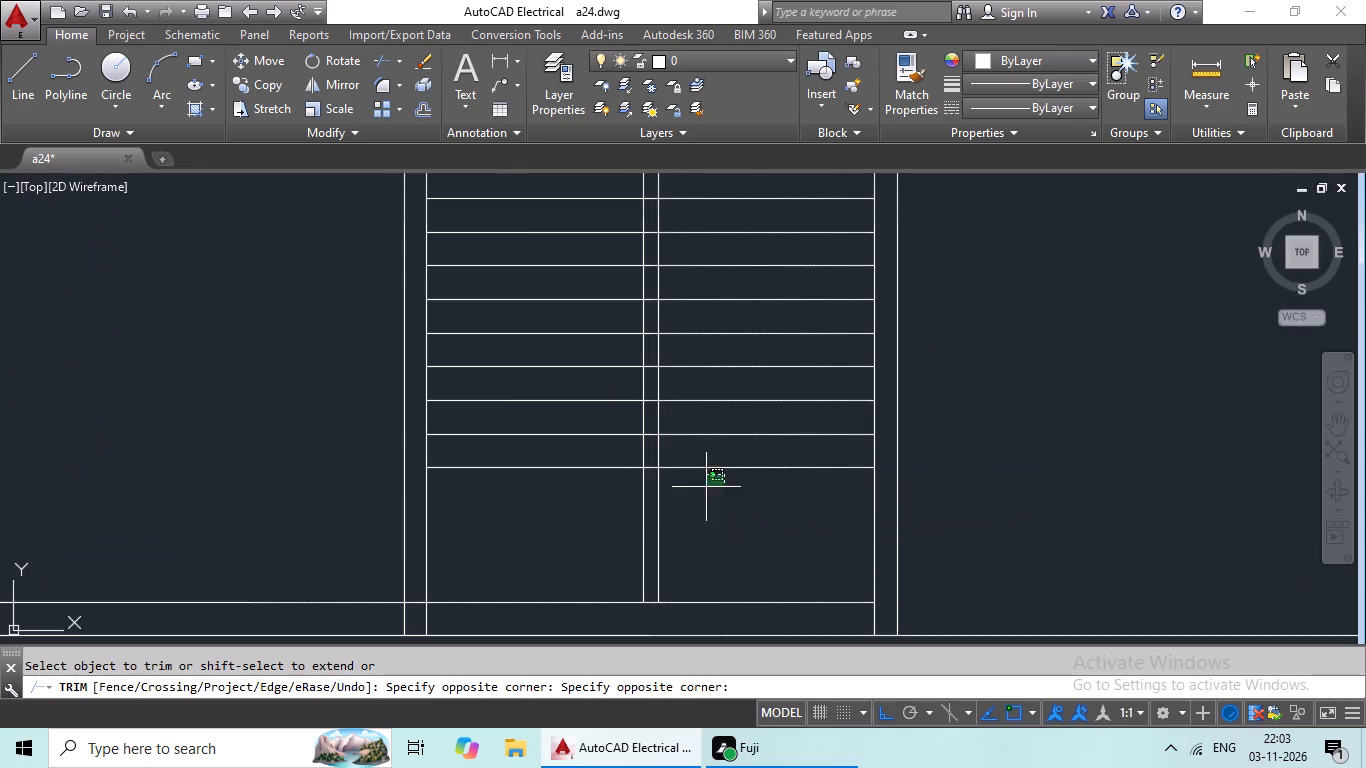
pyautogui.moveTo(688, 498); pyautogui.dragTo(619, 553)
pyautogui.click(617, 555)
pyautogui.moveTo(657, 388); pyautogui.dragTo(630, 604, button='middle')
pyautogui.scroll(-1, 697, 434)
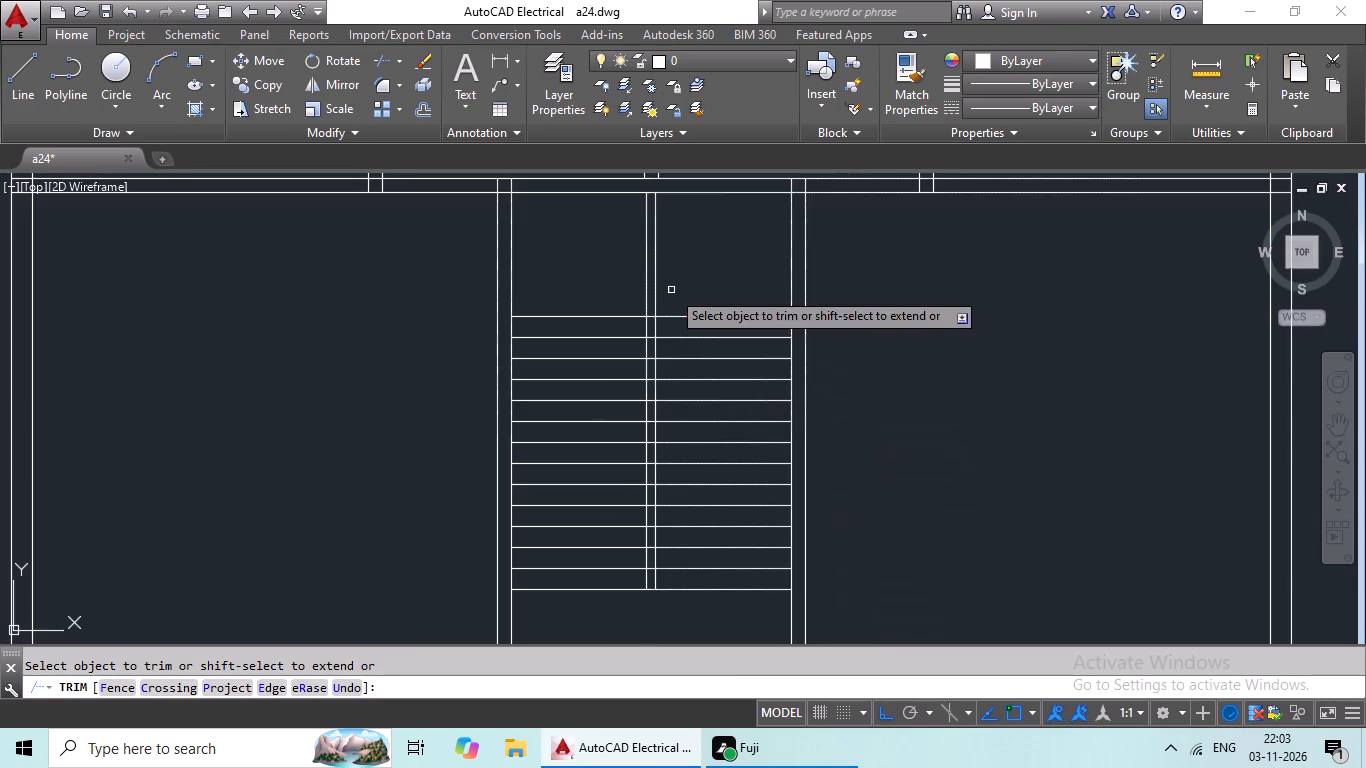
pyautogui.scroll(2, 680, 246)
pyautogui.moveTo(734, 231); pyautogui.dragTo(566, 326)
pyautogui.click(566, 326)
# Trim the intermediate tread lines out of the narrow gap between the two centre divider lines, separating the stair's flights.
pyautogui.scroll(-3, 615, 301)
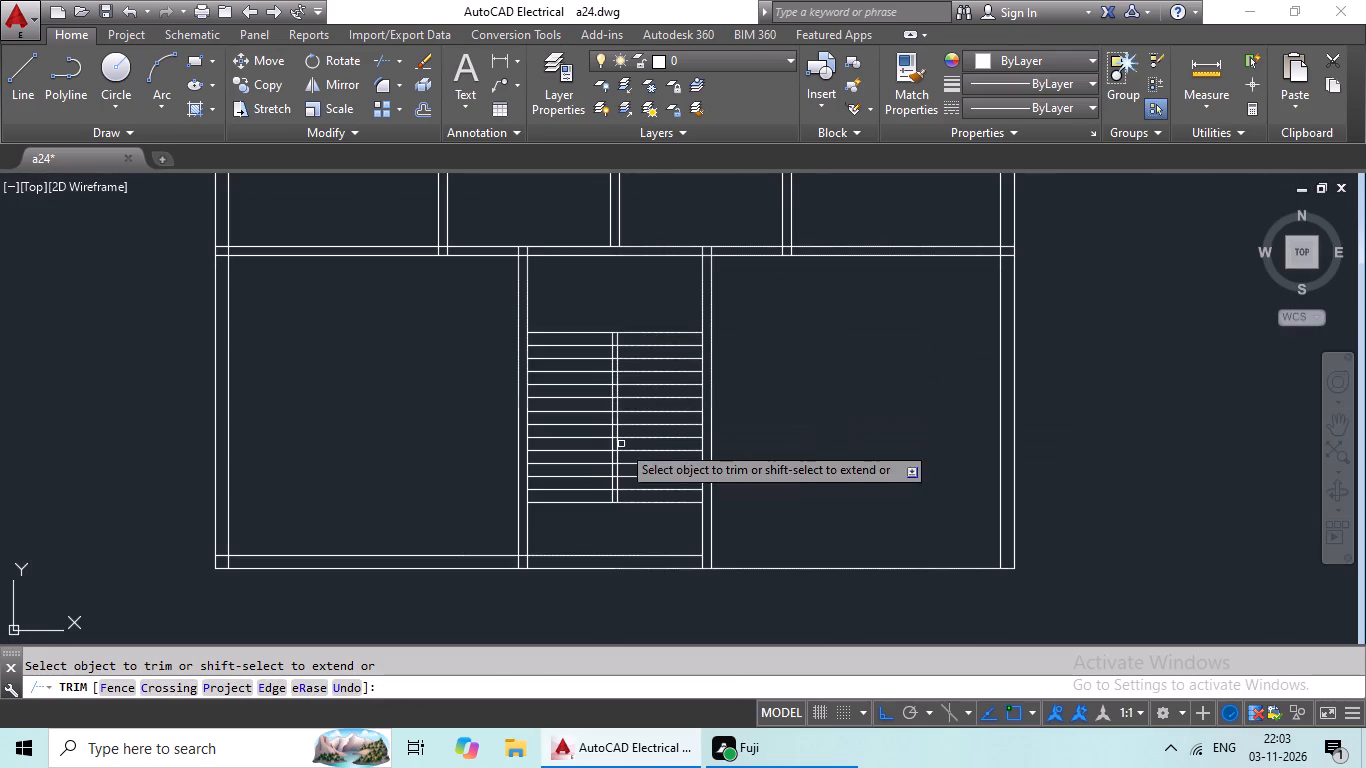
pyautogui.scroll(3, 617, 472)
pyautogui.scroll(-1, 625, 360)
pyautogui.moveTo(626, 355); pyautogui.dragTo(634, 533, button='middle')
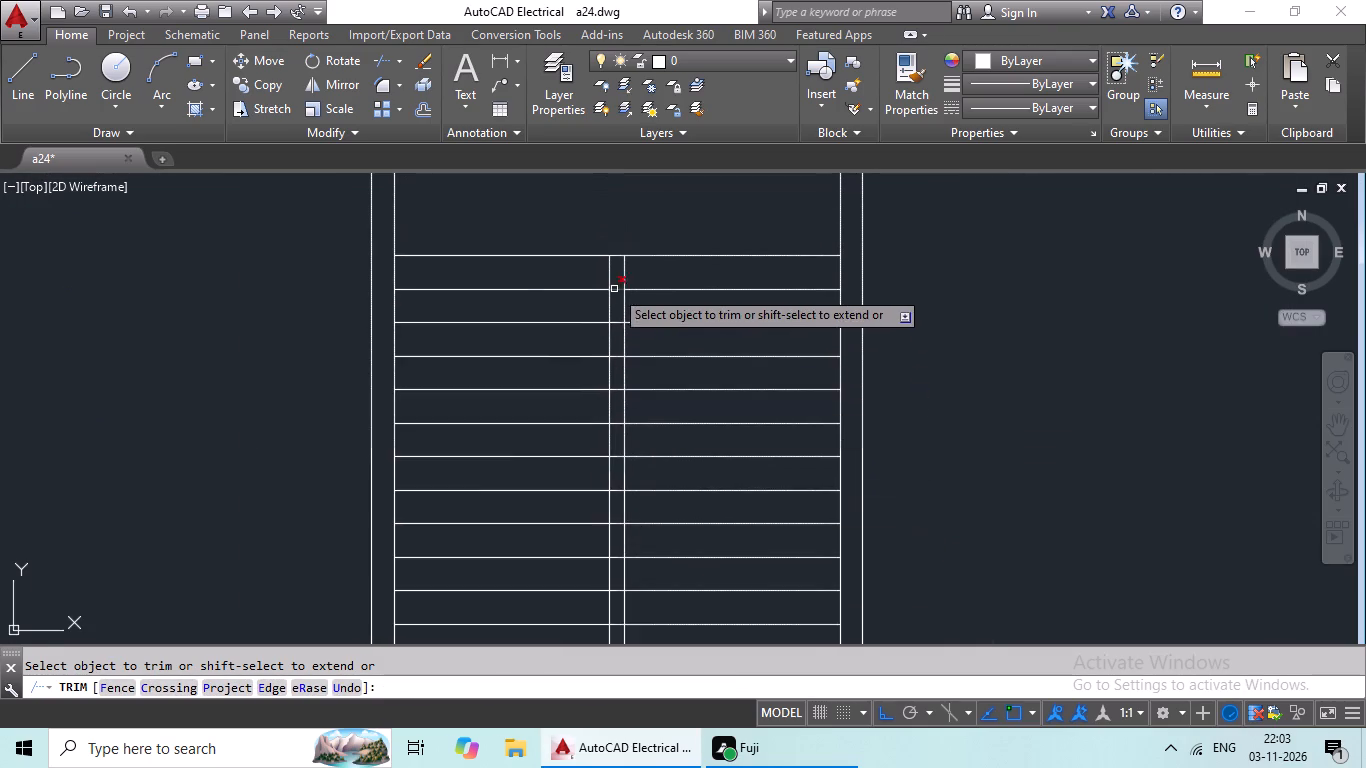
pyautogui.scroll(2, 614, 289)
pyautogui.moveTo(620, 259); pyautogui.dragTo(615, 597)
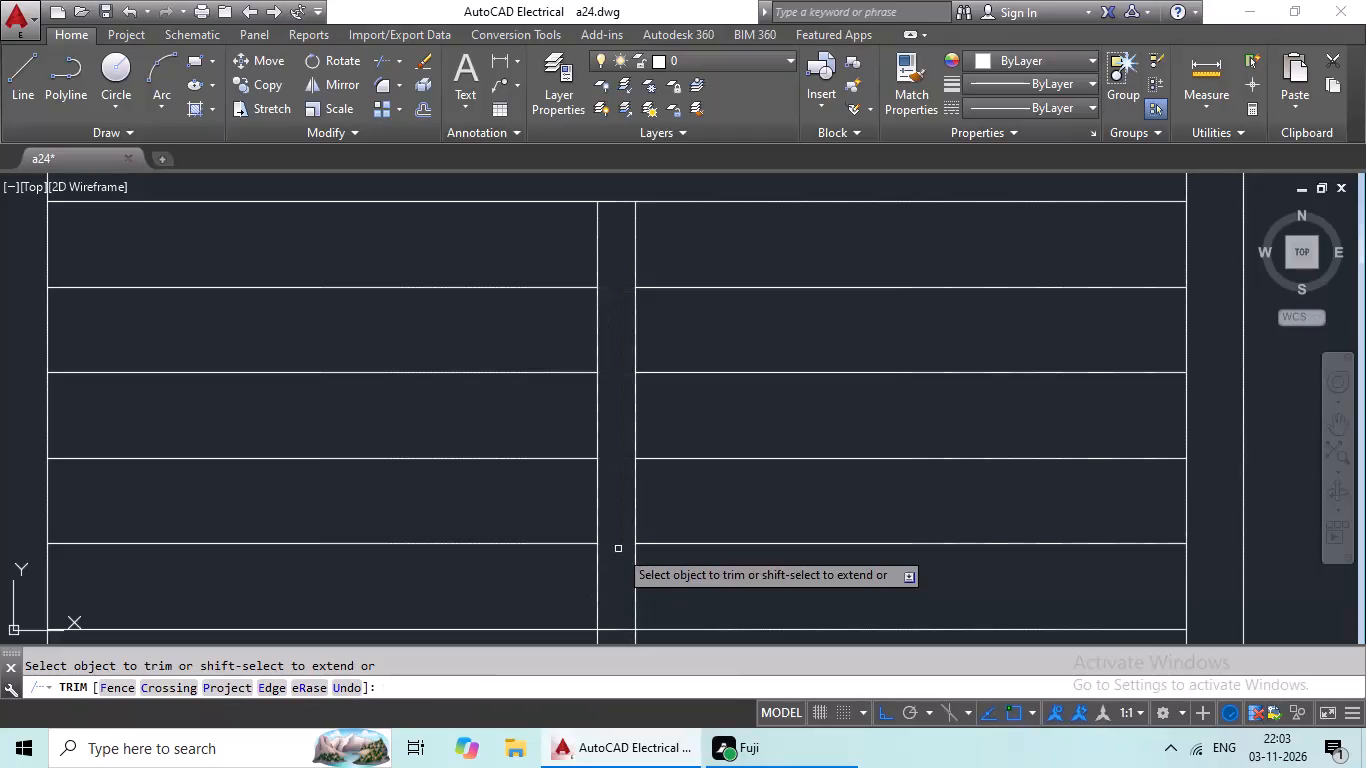
pyautogui.moveTo(618, 549); pyautogui.dragTo(619, 302, button='middle')
pyautogui.moveTo(619, 307); pyautogui.dragTo(622, 583)
pyautogui.moveTo(626, 524); pyautogui.dragTo(610, 303, button='middle')
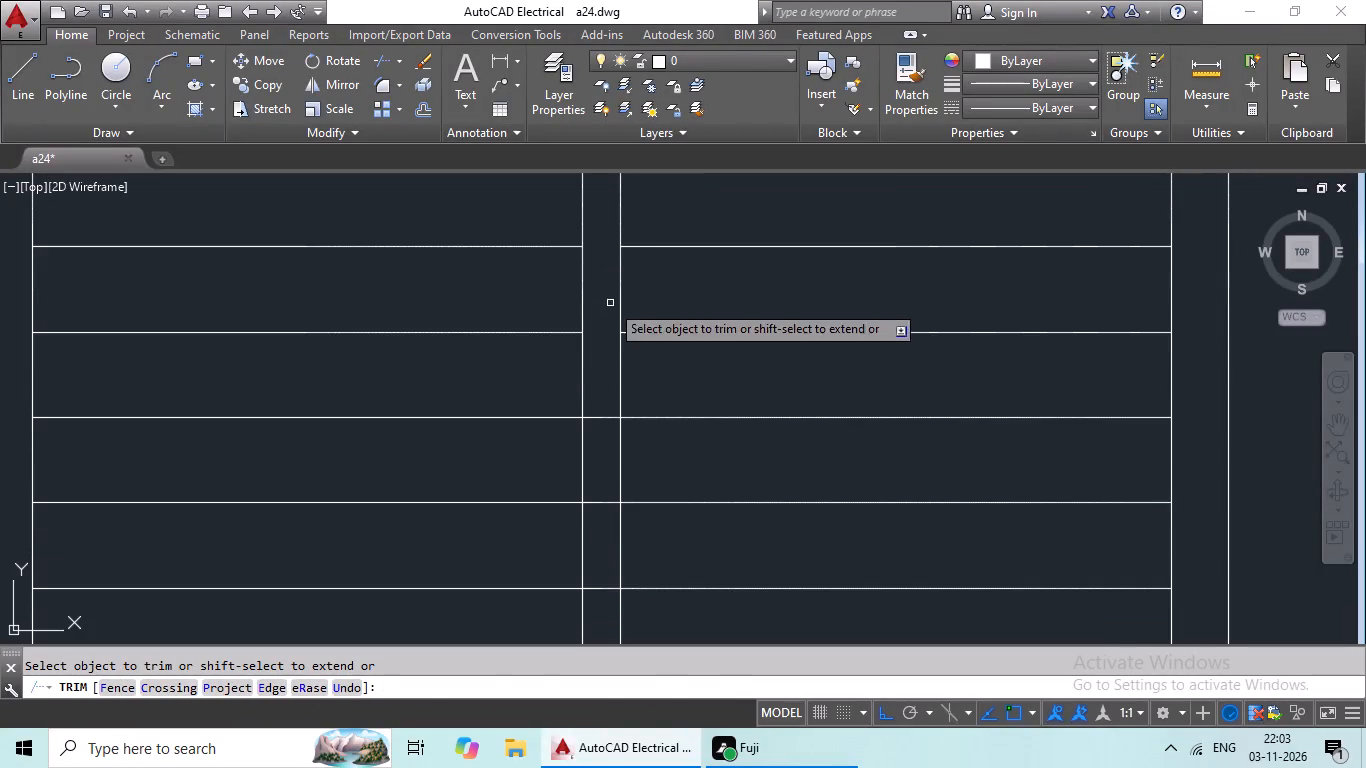
pyautogui.moveTo(604, 323); pyautogui.dragTo(608, 583)
pyautogui.moveTo(610, 528); pyautogui.dragTo(610, 354, button='middle')
pyautogui.moveTo(605, 365); pyautogui.dragTo(605, 600)
pyautogui.moveTo(608, 563); pyautogui.dragTo(583, 391, button='middle')
pyautogui.moveTo(582, 225); pyautogui.dragTo(564, 437)
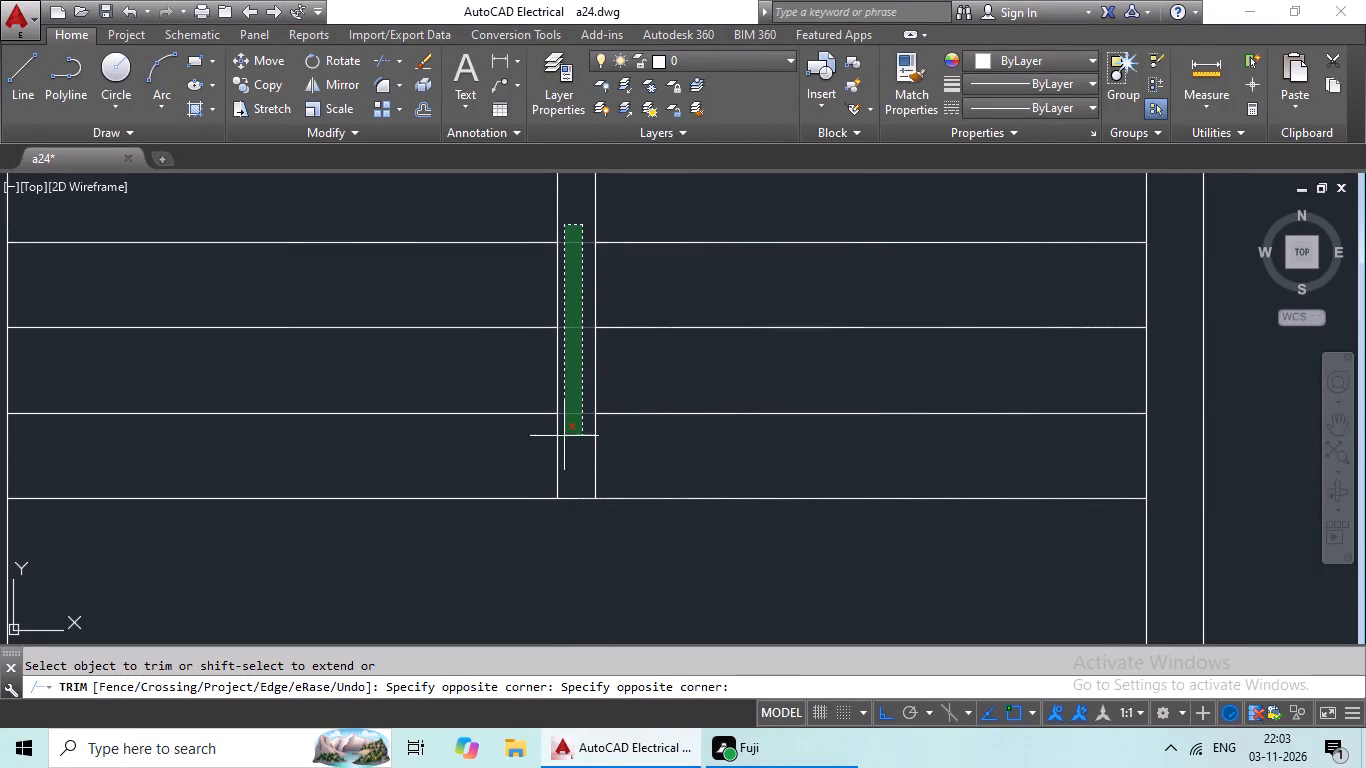
pyautogui.moveTo(564, 437); pyautogui.dragTo(564, 450)
pyautogui.scroll(-3, 589, 445)
pyautogui.moveTo(654, 484); pyautogui.dragTo(532, 564, button='middle')
pyautogui.moveTo(785, 414); pyautogui.dragTo(695, 469, button='middle')
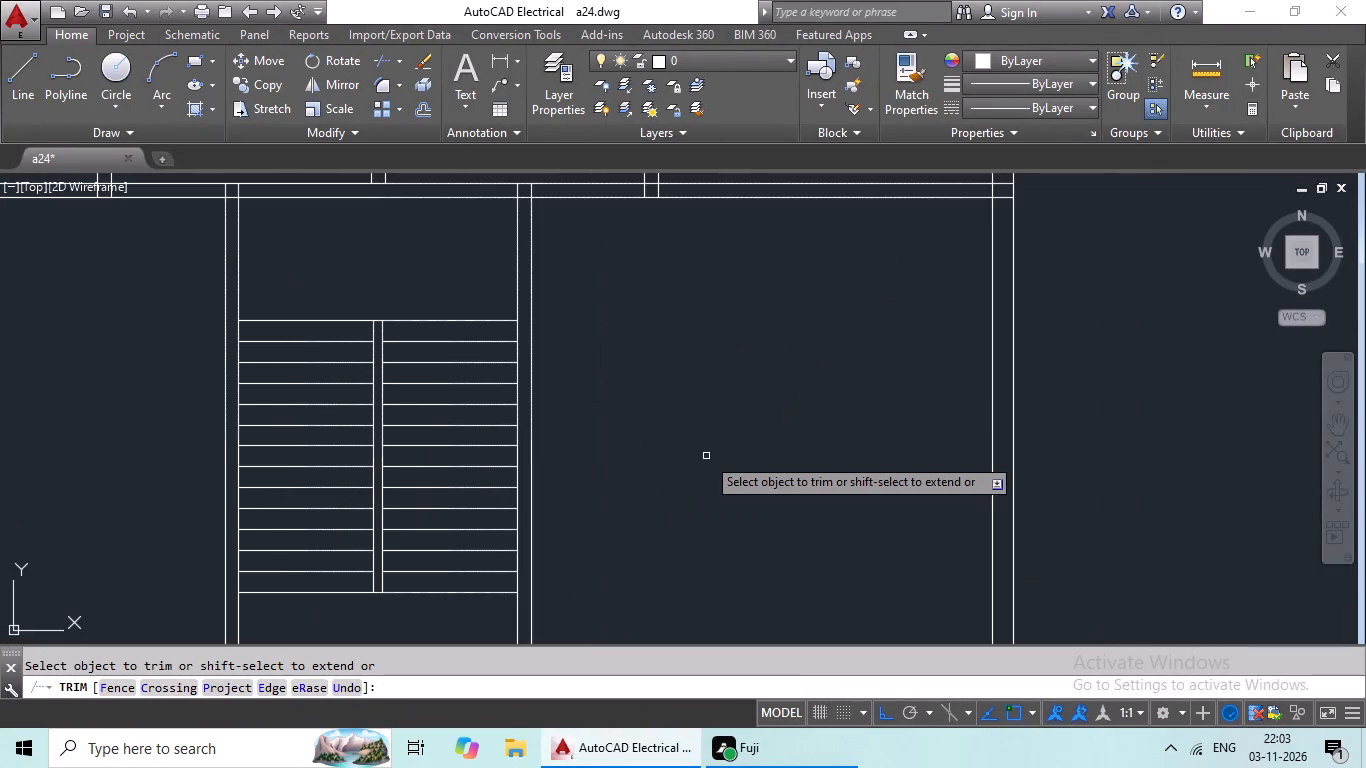
pyautogui.moveTo(650, 426); pyautogui.dragTo(800, 421, button='middle')
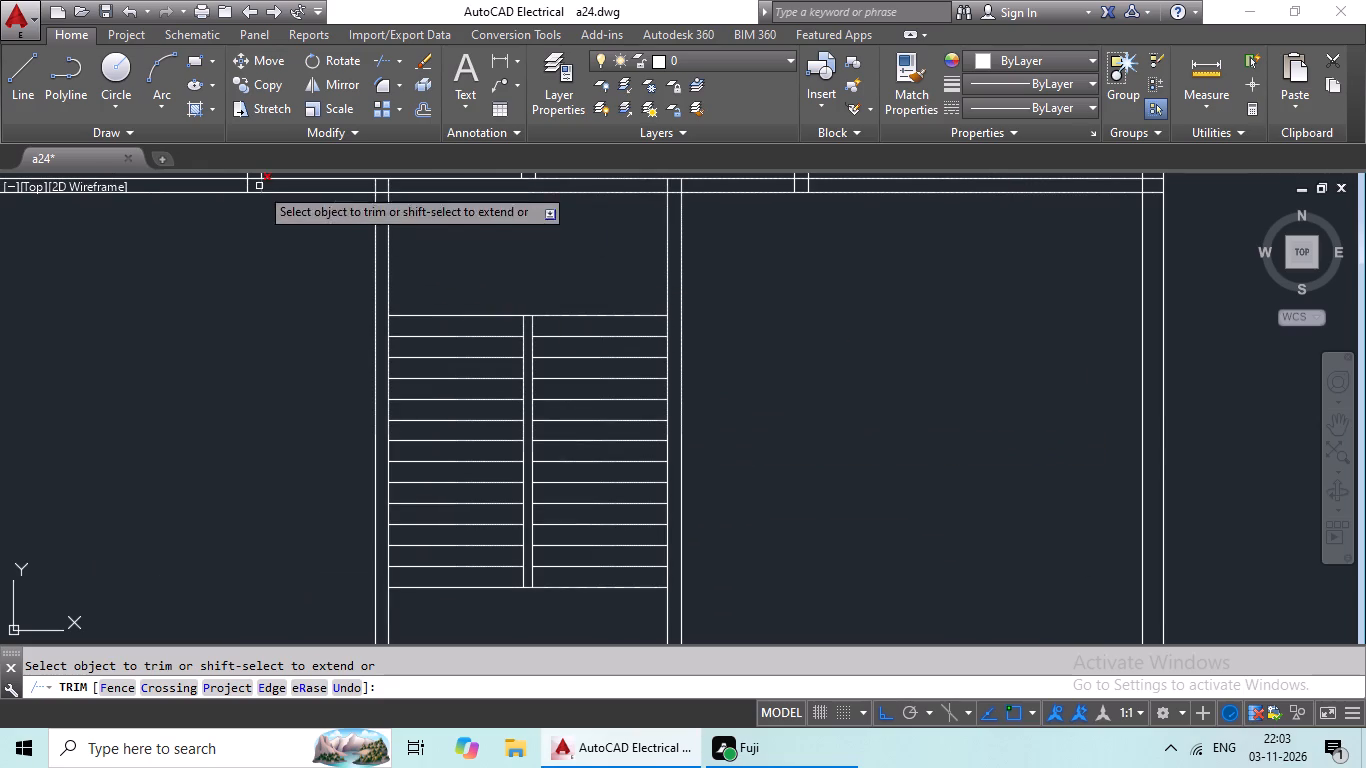
pyautogui.press('Escape')
# Draw a U-shaped travel line from the left flight's second tread line, below the treads, up to the right flight's fourth tread line.
pyautogui.click(25, 92)
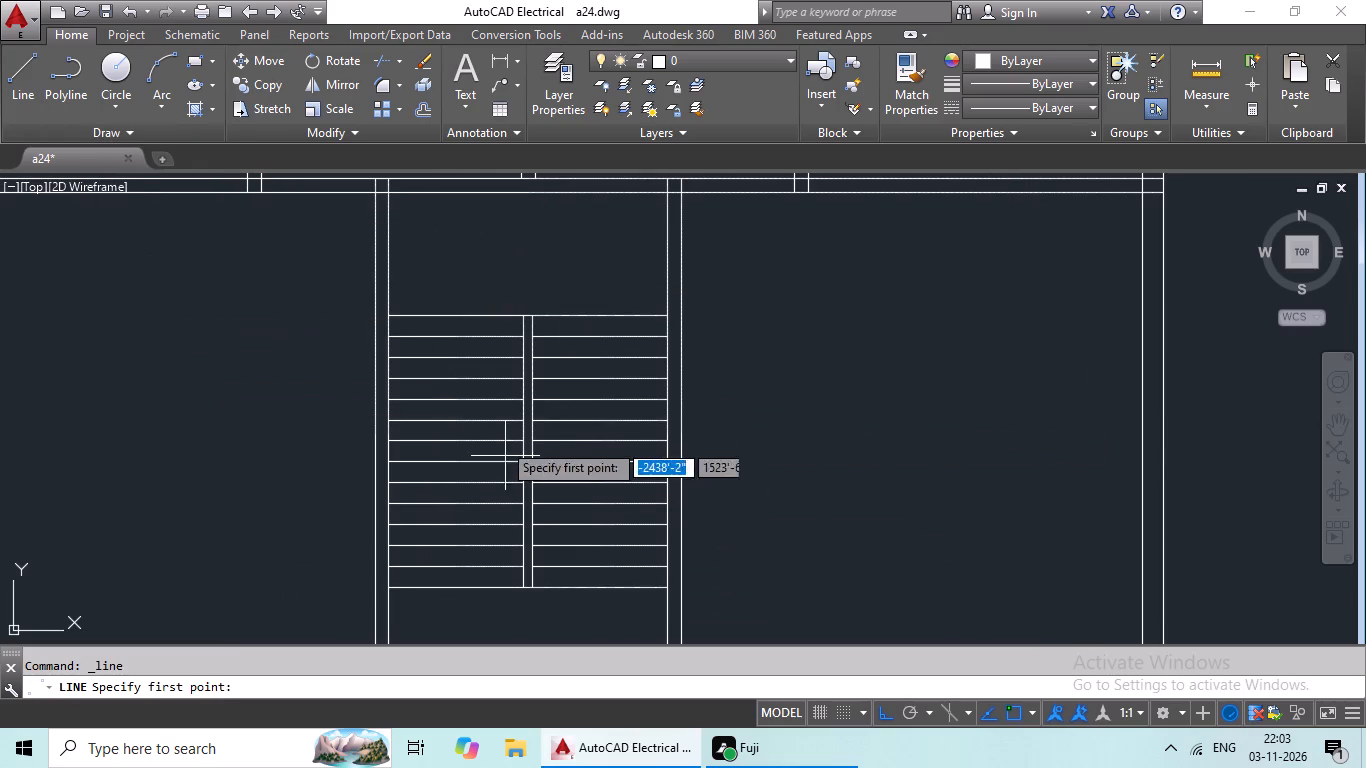
pyautogui.scroll(1, 459, 351)
pyautogui.click(457, 331)
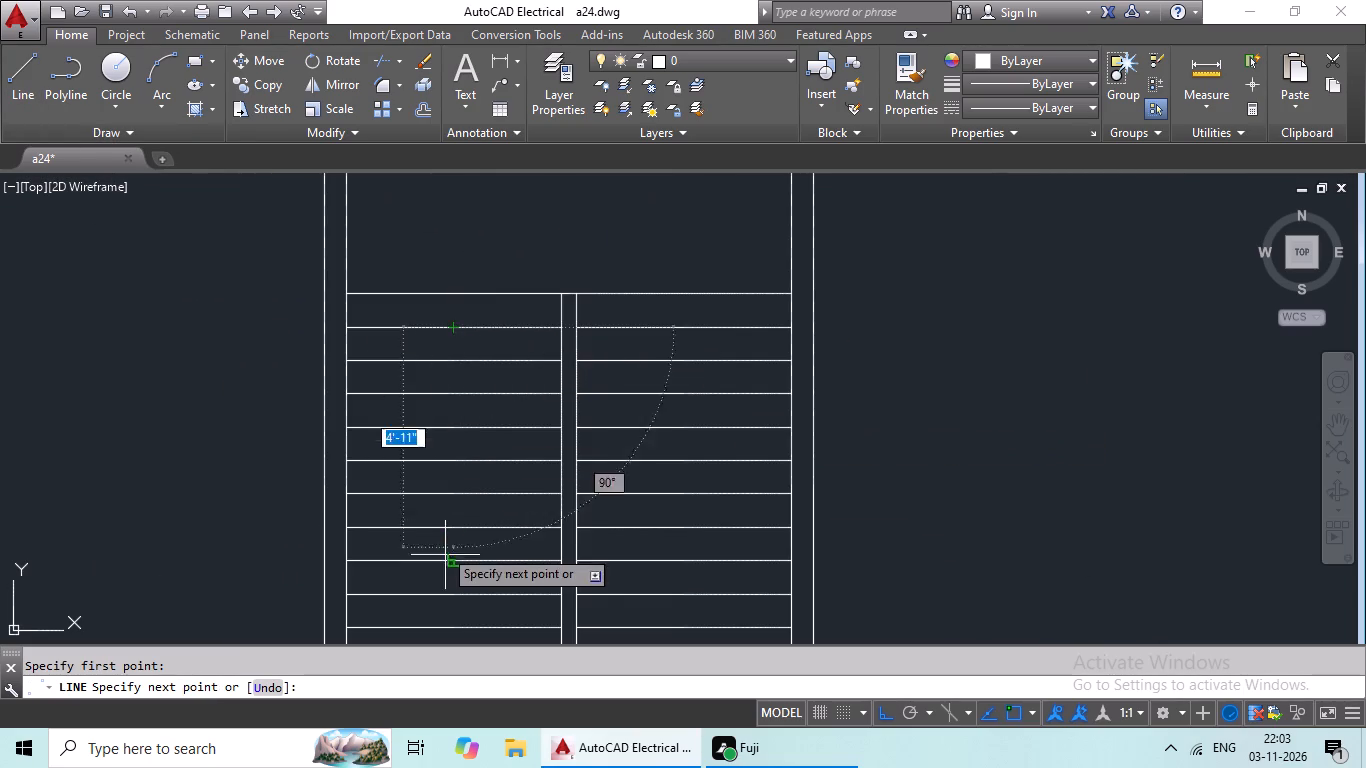
pyautogui.moveTo(447, 573); pyautogui.dragTo(473, 395, button='middle')
pyautogui.moveTo(484, 539); pyautogui.dragTo(498, 434, button='middle')
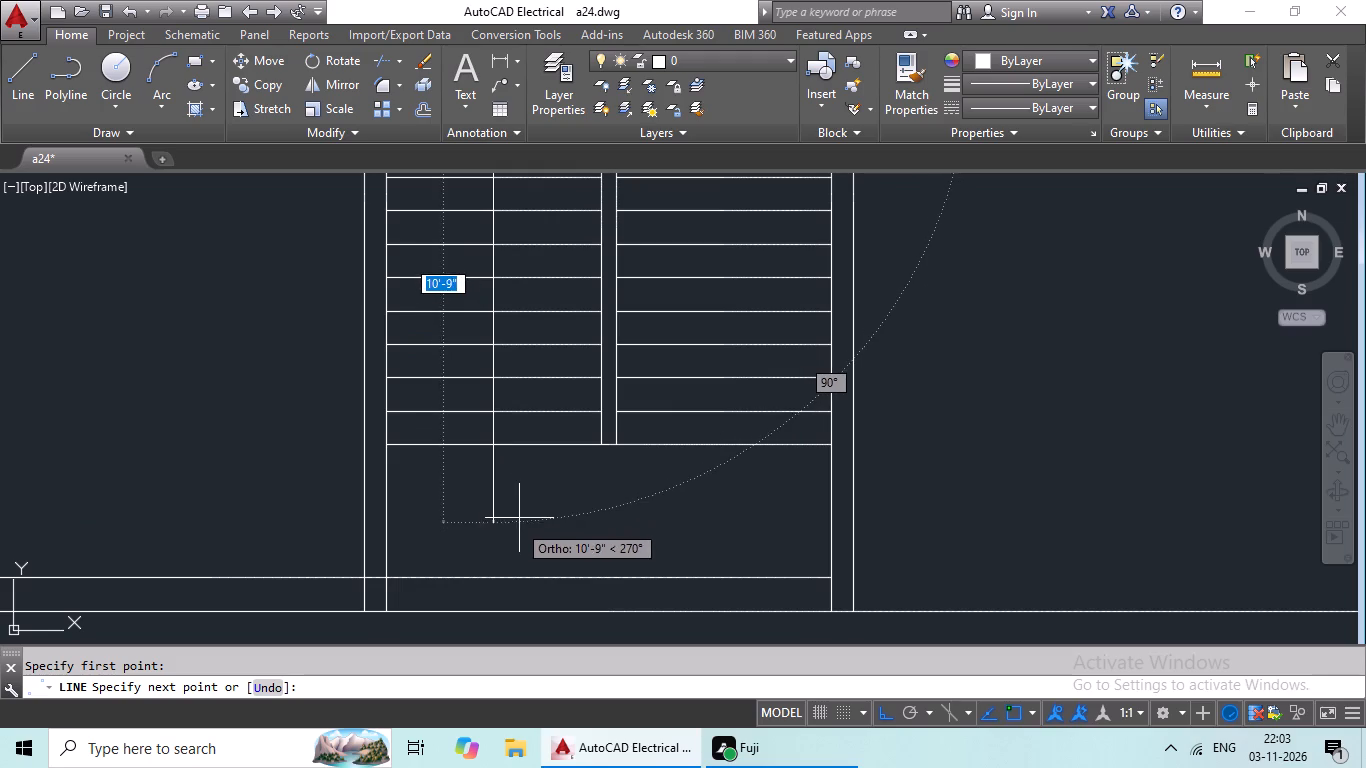
pyautogui.click(521, 515)
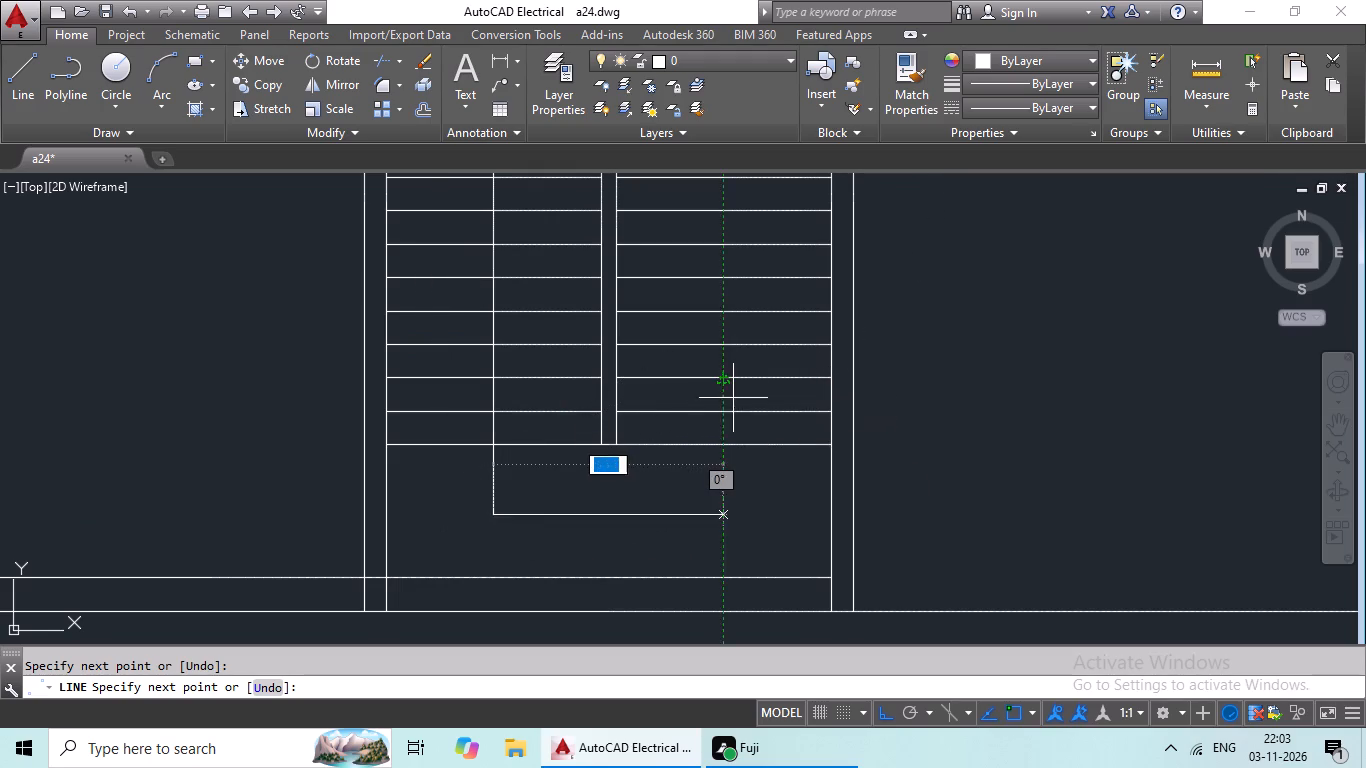
pyautogui.click(725, 513)
pyautogui.moveTo(718, 347); pyautogui.dragTo(720, 429, button='middle')
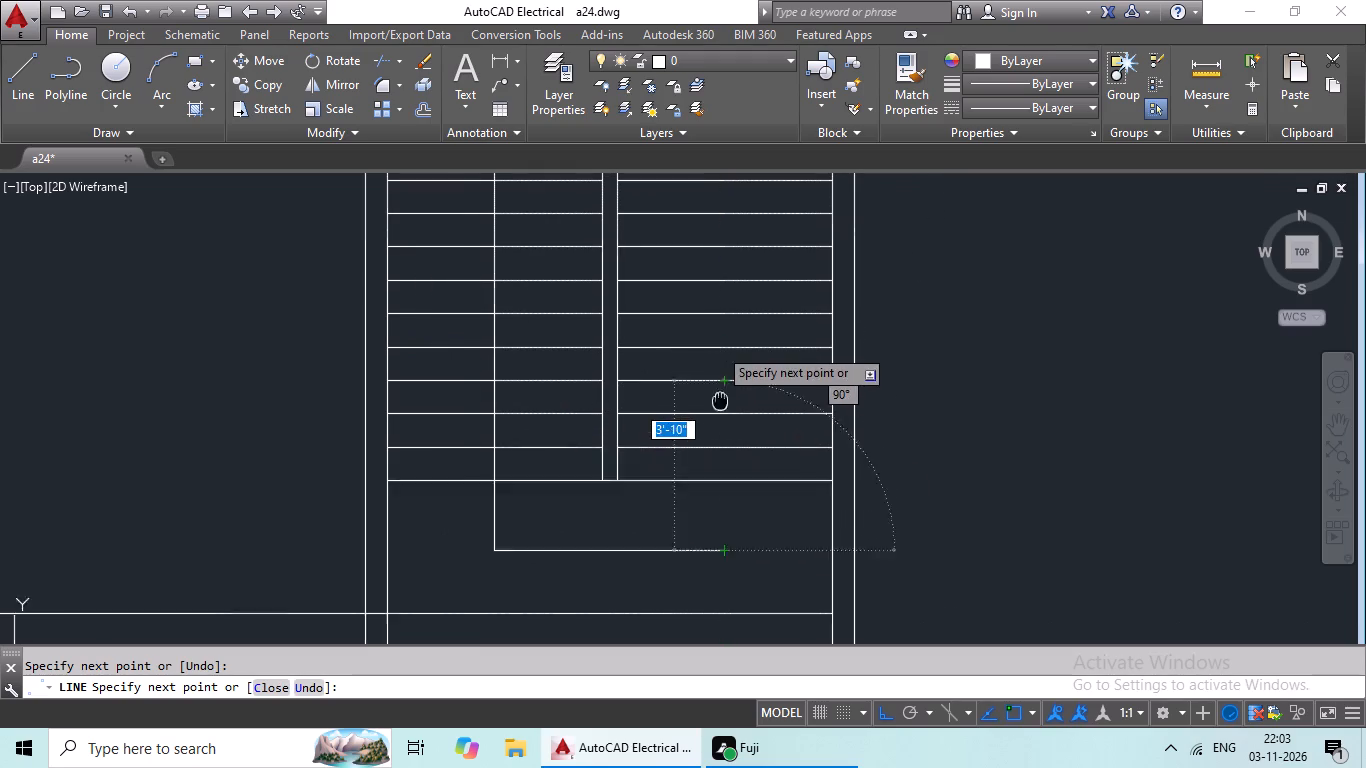
pyautogui.moveTo(720, 429); pyautogui.dragTo(720, 515, button='middle')
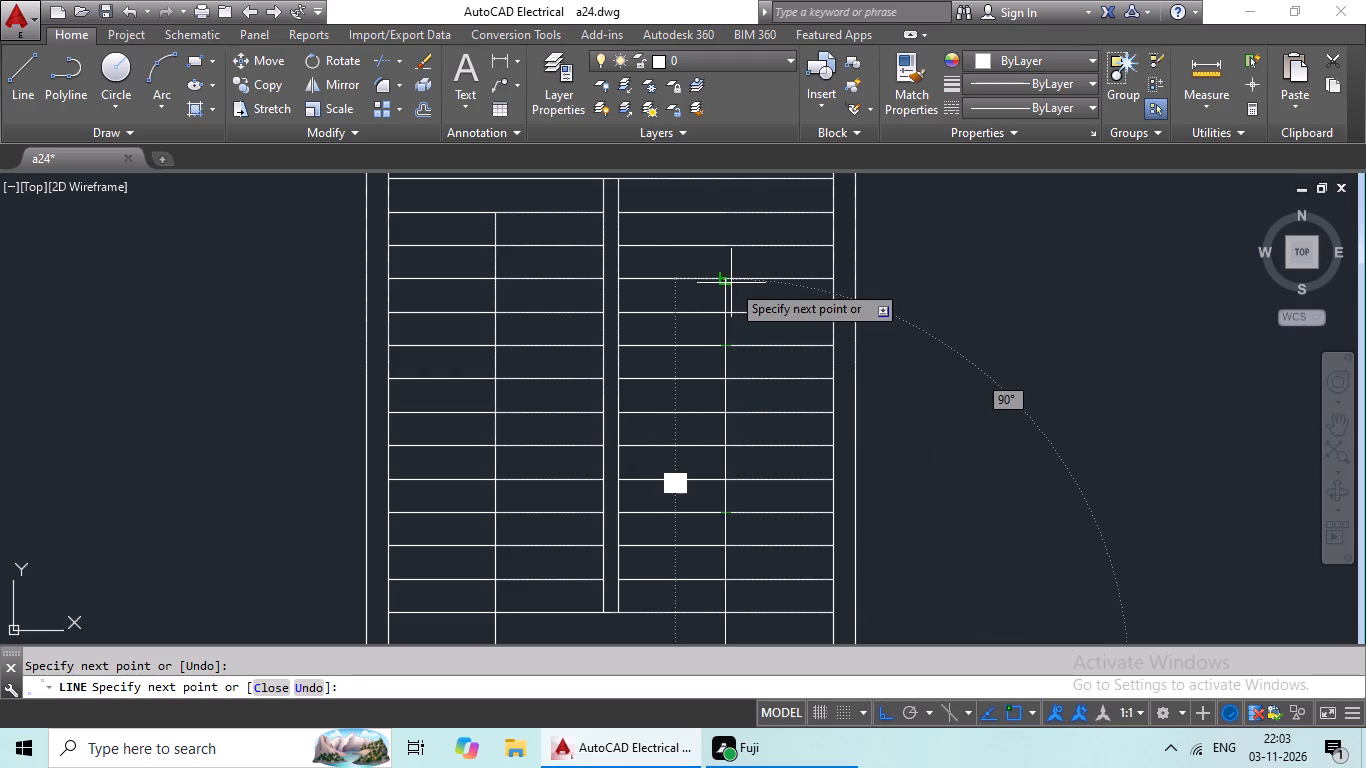
pyautogui.click(727, 282)
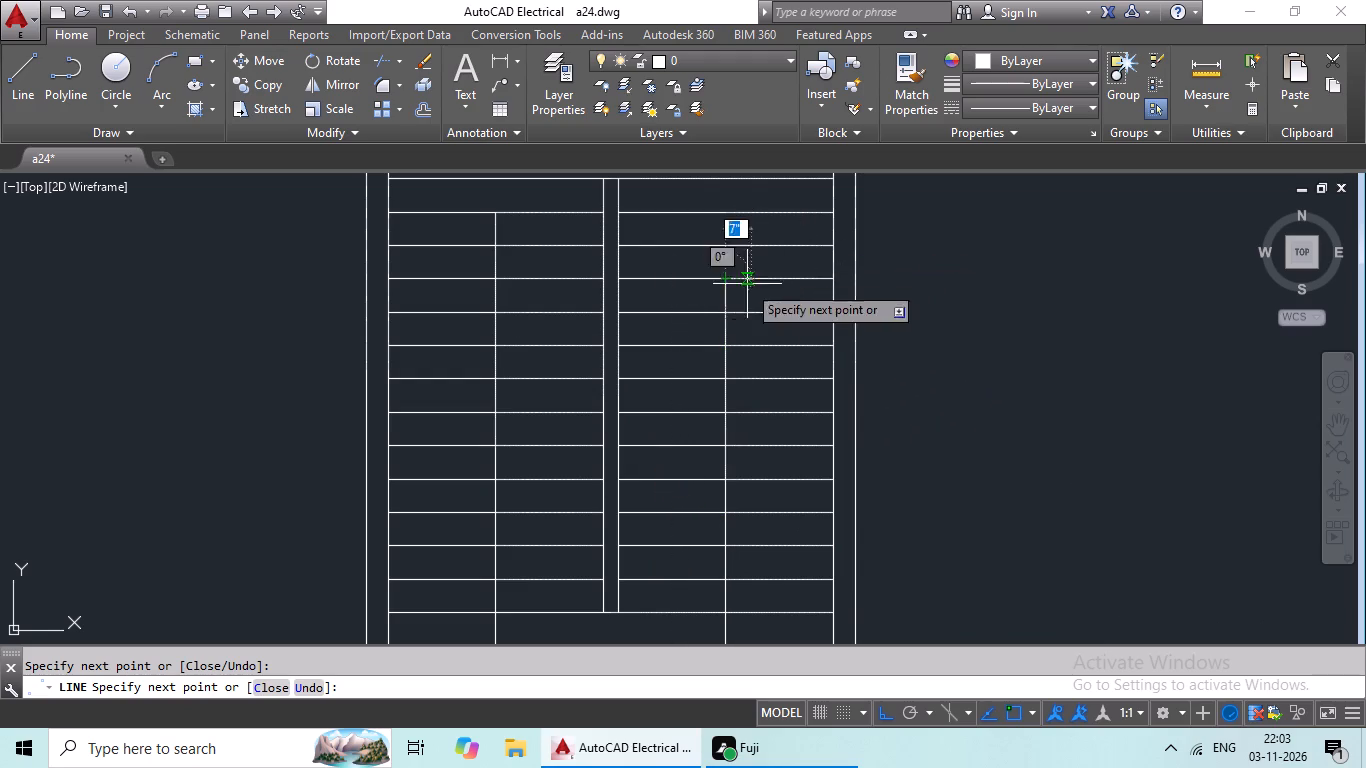
# Draw a notched arrowhead at the upper end of the right flight's travel line, reaching back to the tread line below.
pyautogui.scroll(3, 685, 317)
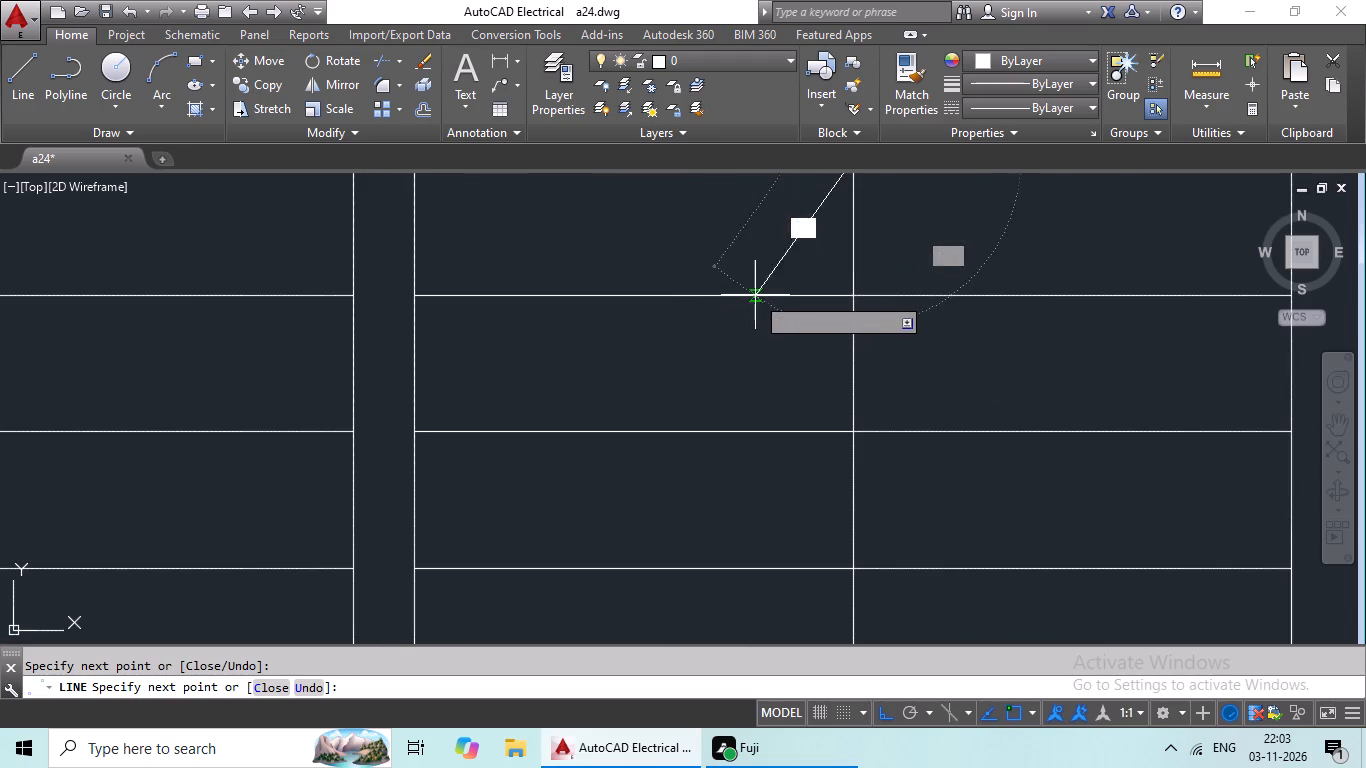
pyautogui.click(755, 295)
pyautogui.click(851, 227)
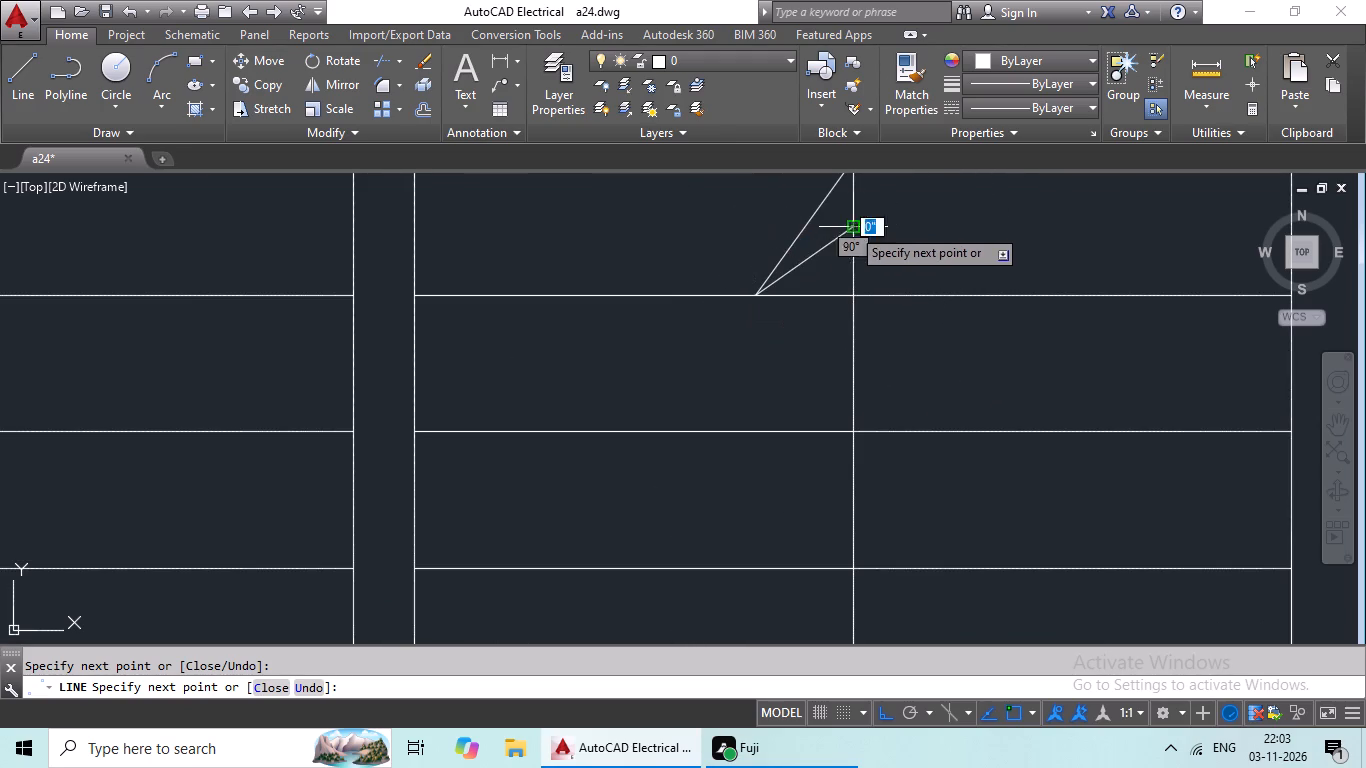
pyautogui.moveTo(893, 292); pyautogui.dragTo(888, 441, button='middle')
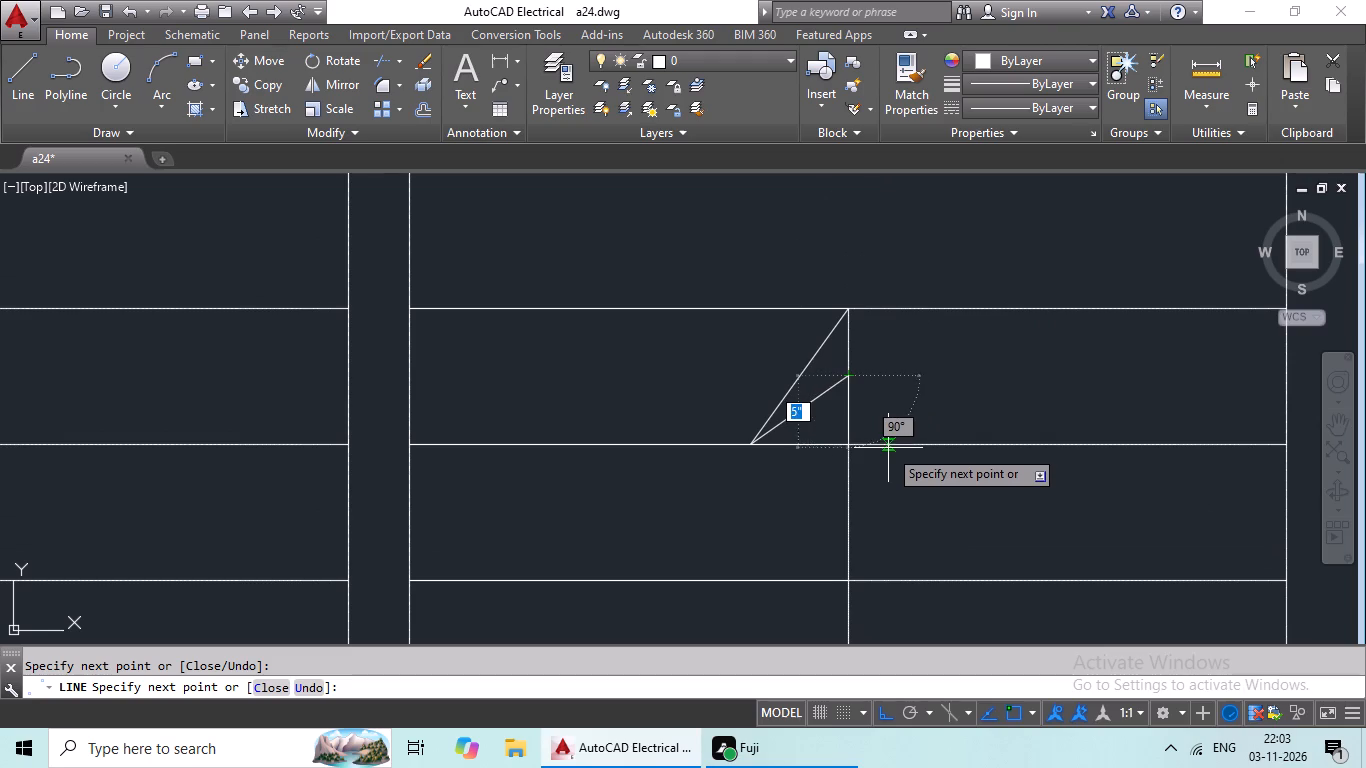
pyautogui.click(888, 450)
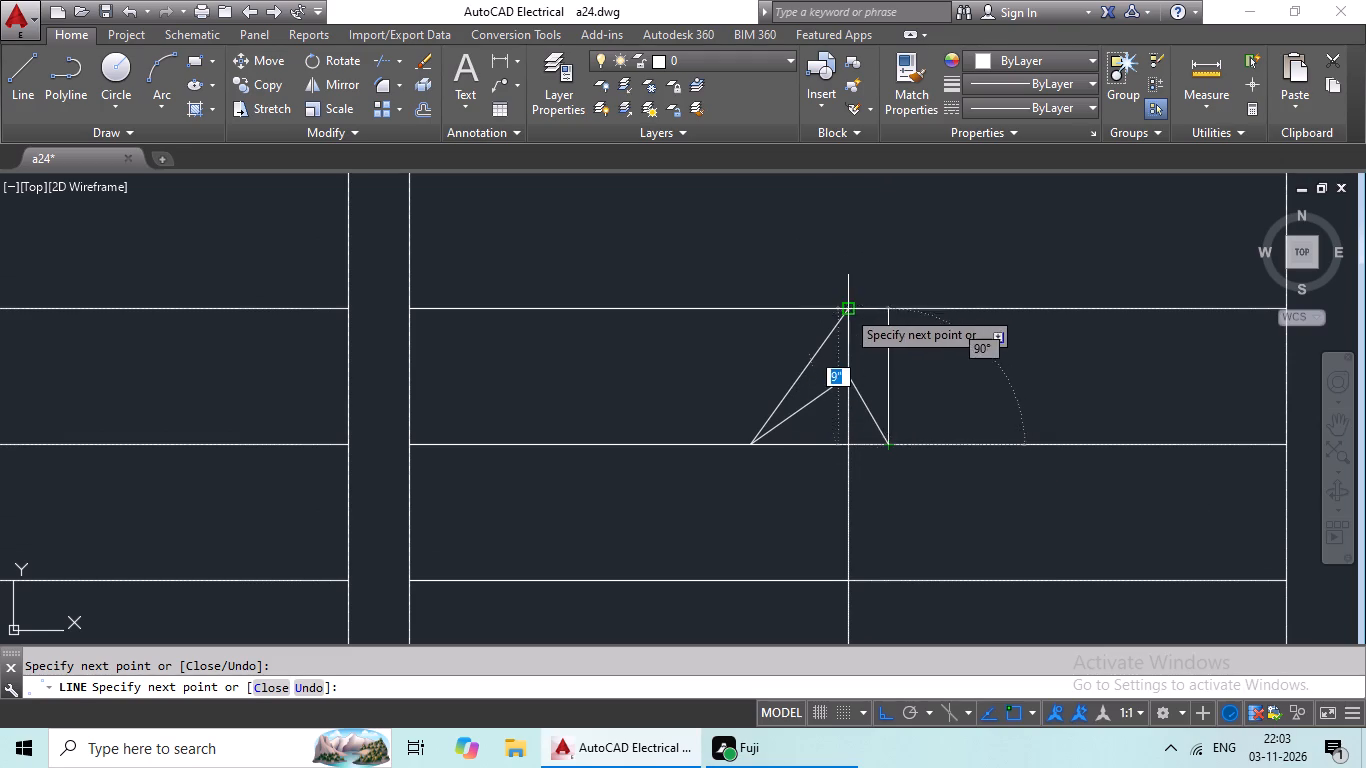
pyautogui.click(846, 309)
pyautogui.press('Escape')
# Draw a small circle centred on the upper end of the left flight's travel line.
pyautogui.scroll(-2, 959, 367)
pyautogui.moveTo(628, 282); pyautogui.dragTo(635, 338, button='middle')
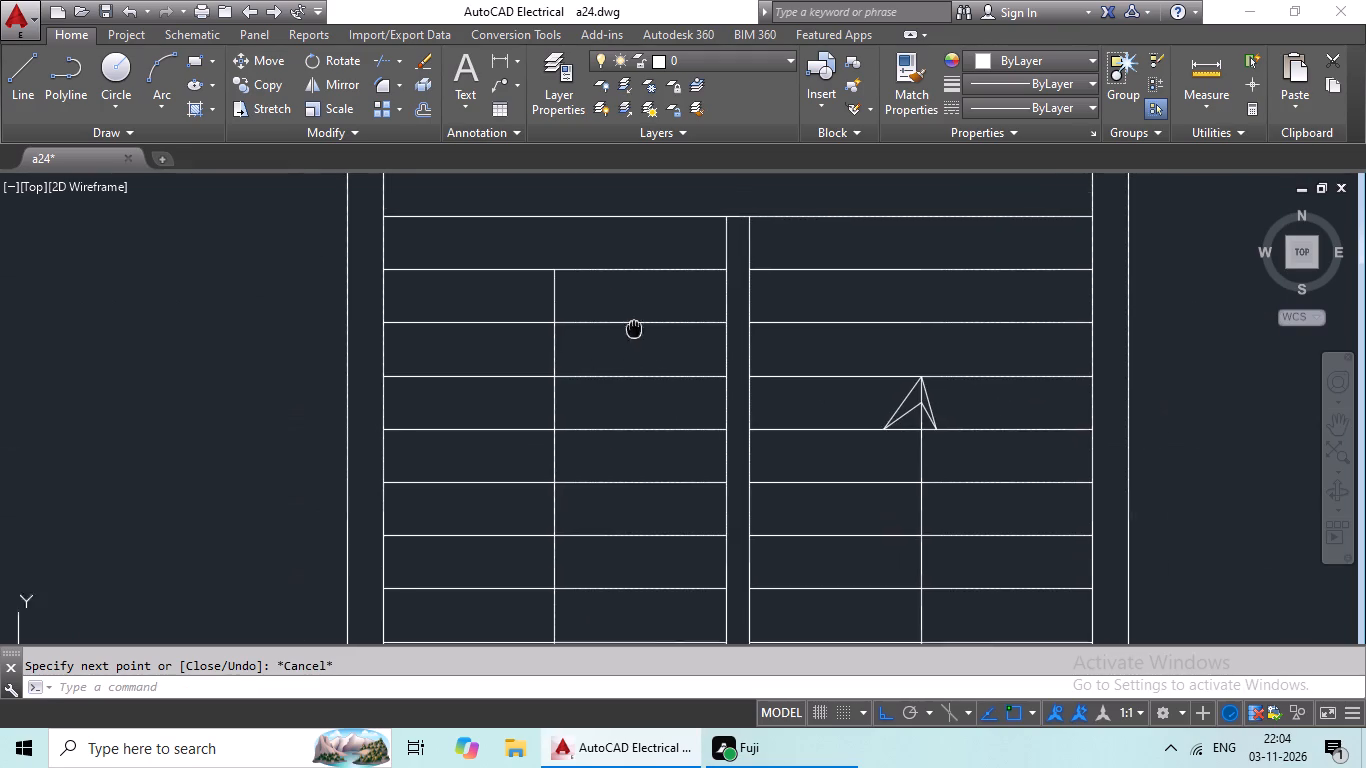
pyautogui.moveTo(635, 338); pyautogui.dragTo(649, 411, button='middle')
pyautogui.click(17, 85)
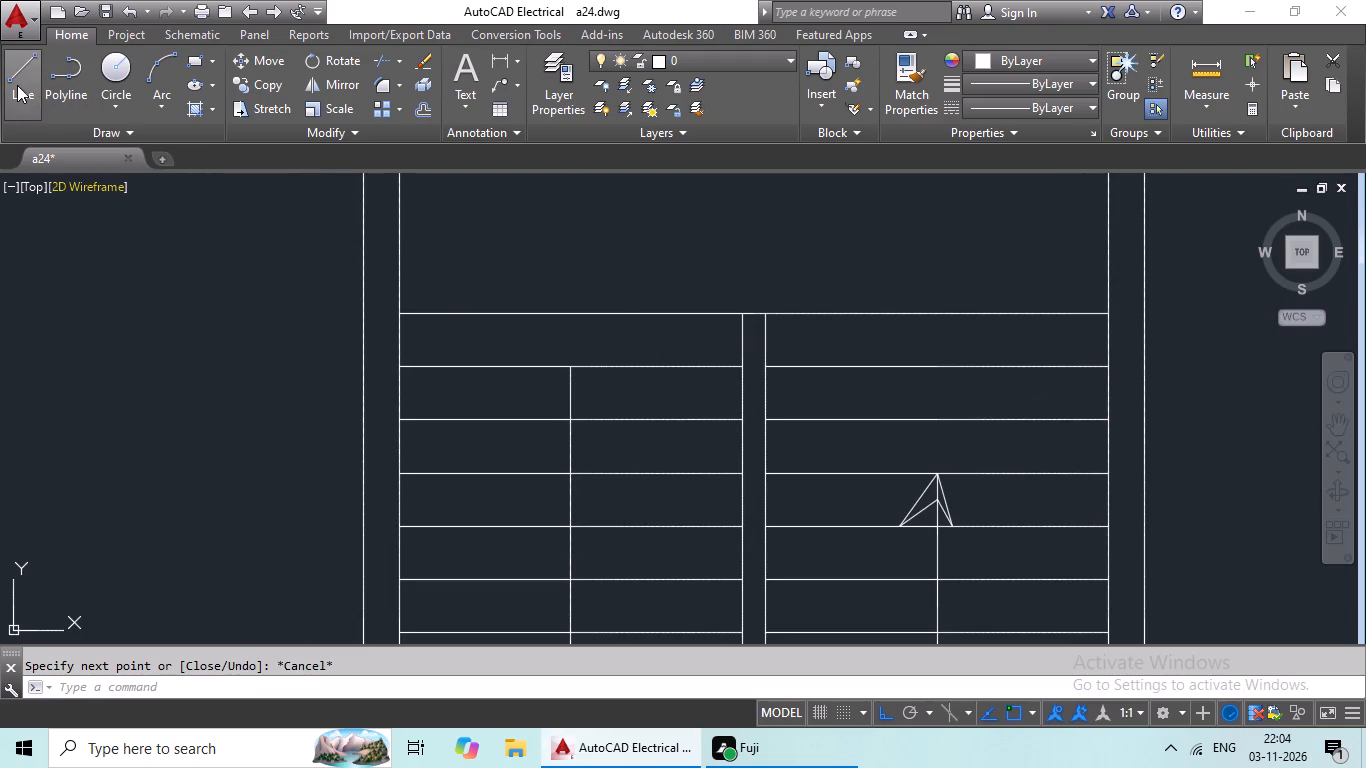
pyautogui.click(103, 69)
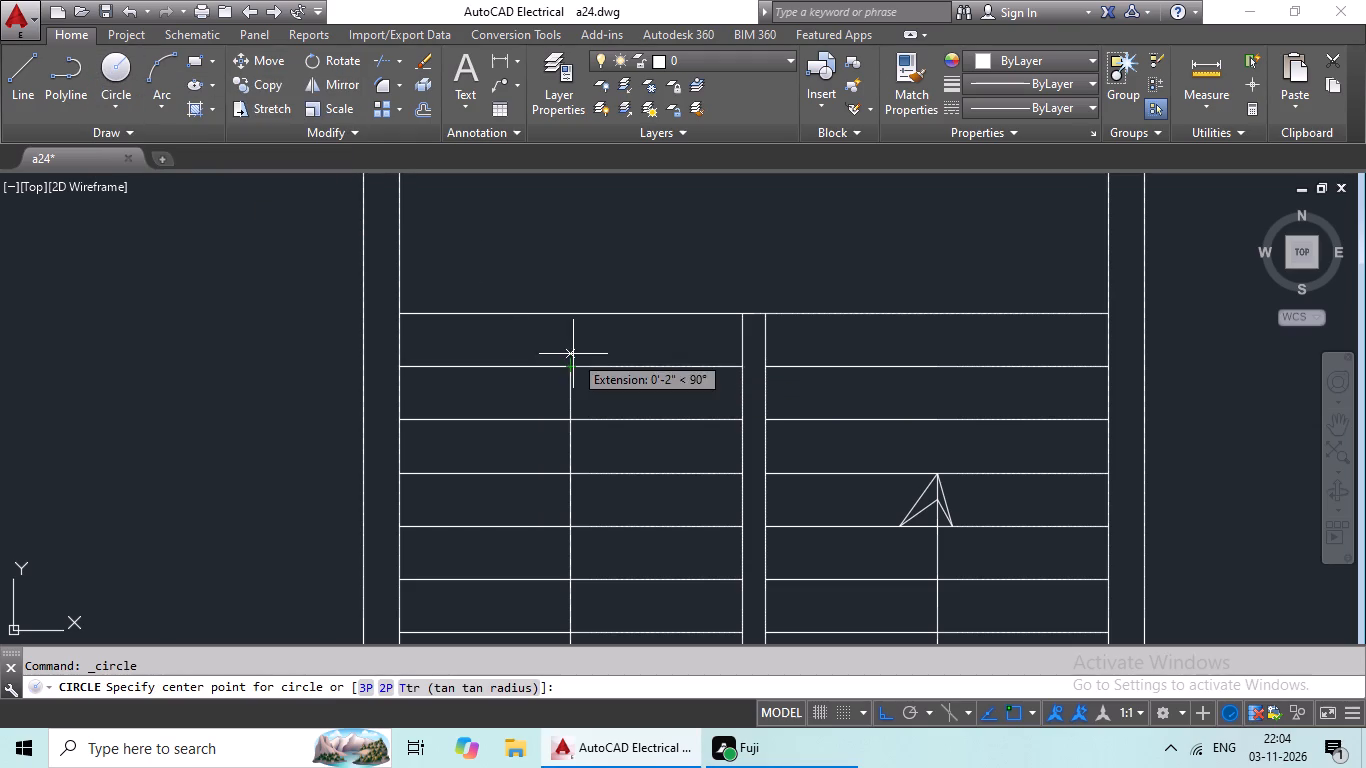
pyautogui.click(573, 367)
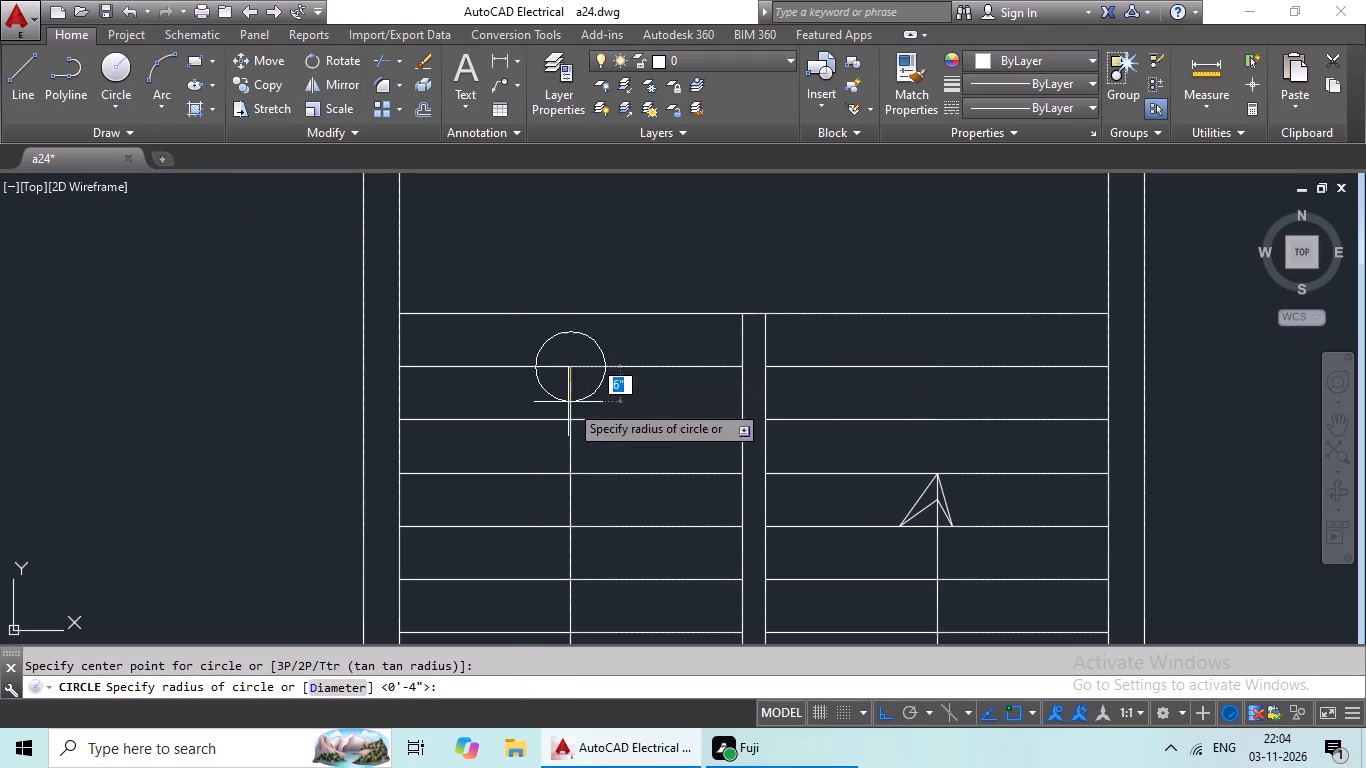
pyautogui.click(576, 391)
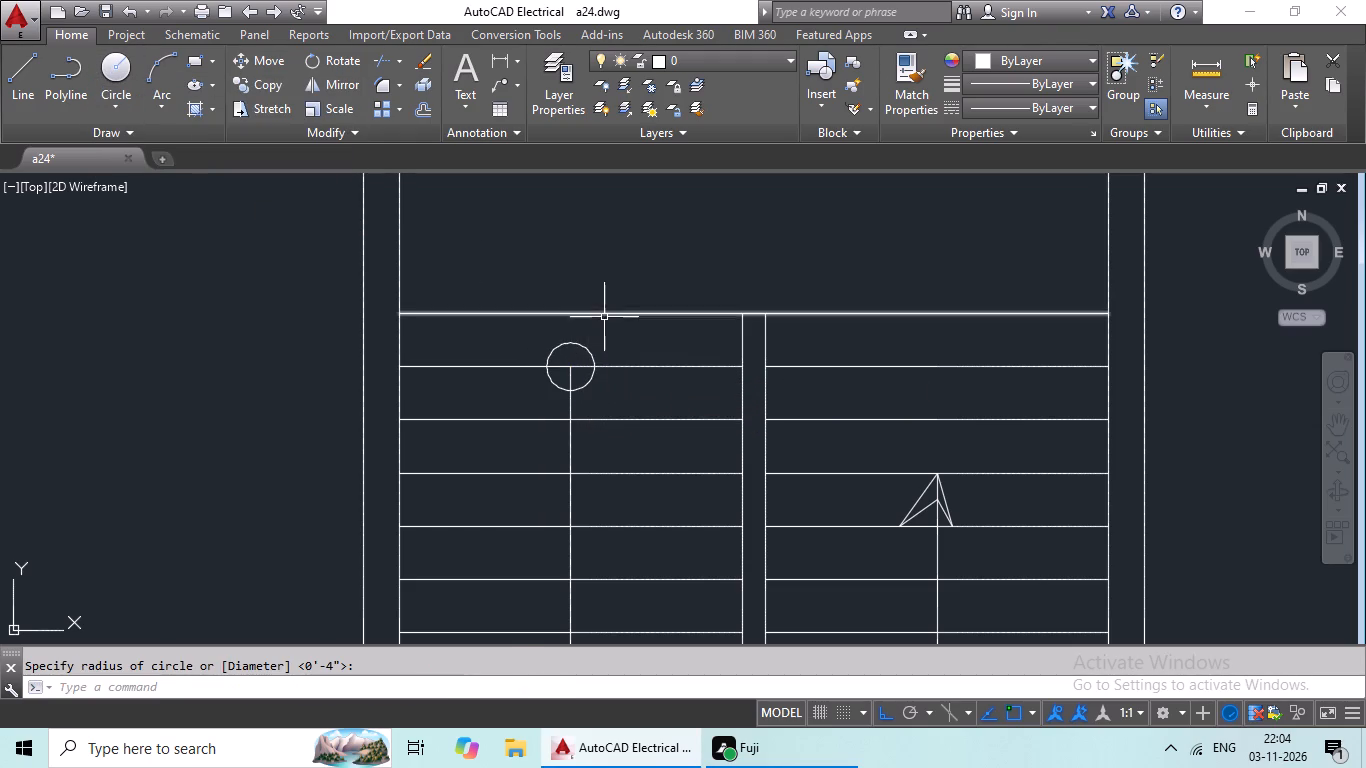
# Place a copy of the circle outside the stair's left wall and delete the original on the travel line.
pyautogui.click(588, 348)
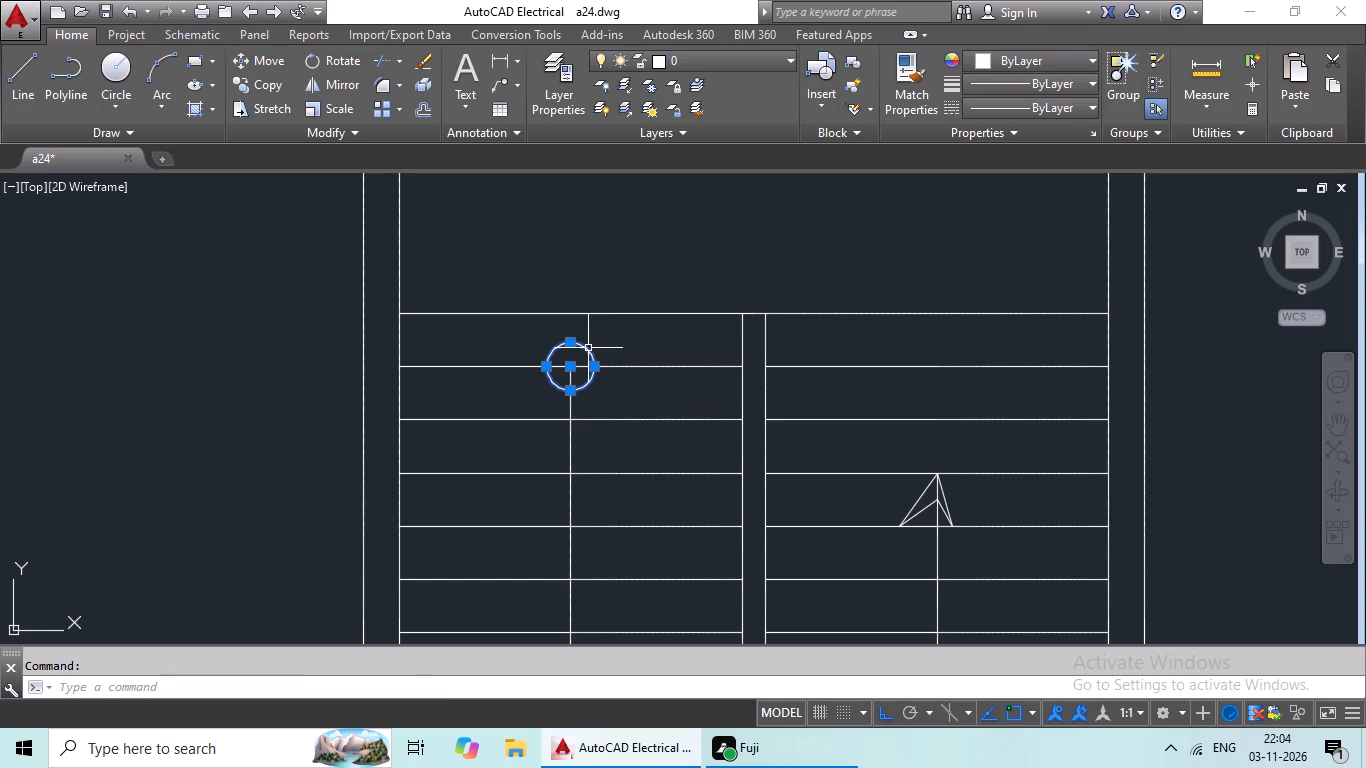
pyautogui.hotkey('ctrl', 'c')
pyautogui.hotkey('ctrl', 'v')
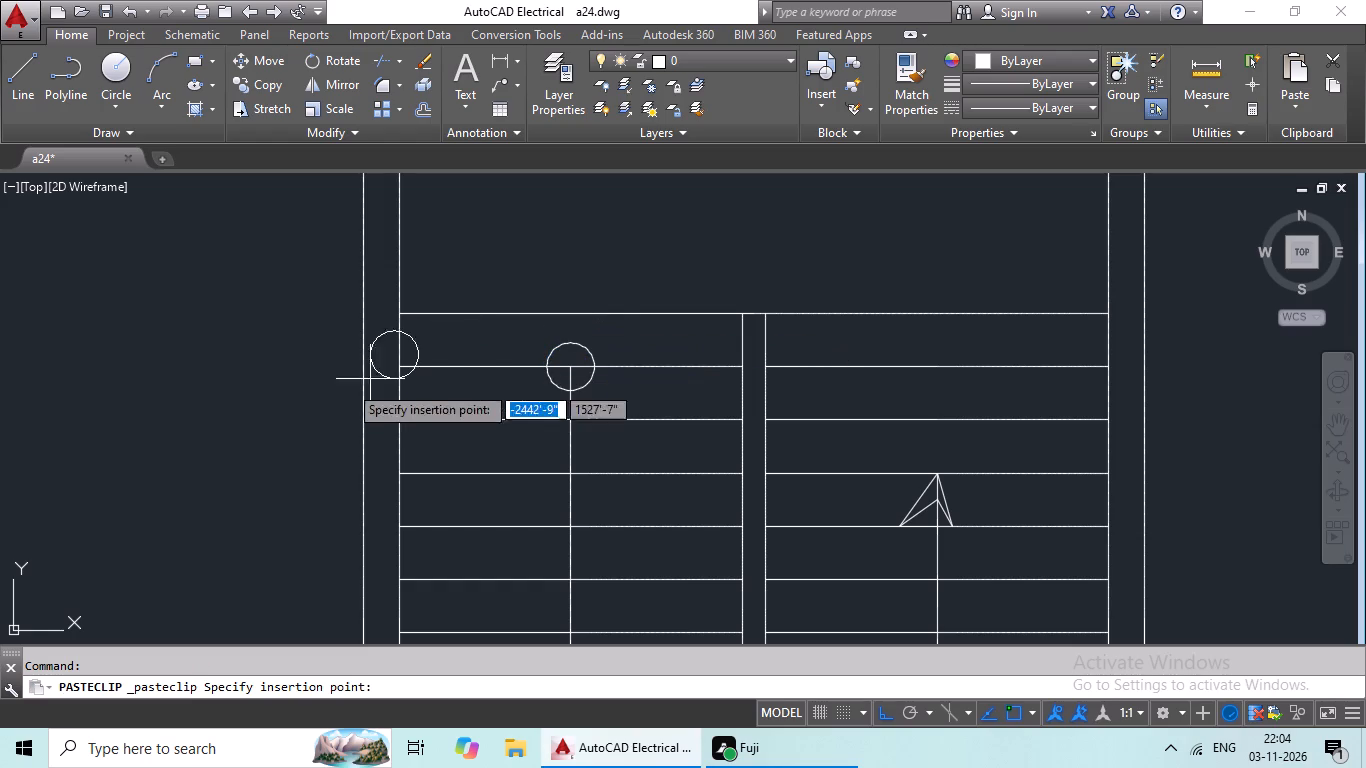
pyautogui.click(249, 403)
pyautogui.click(570, 343)
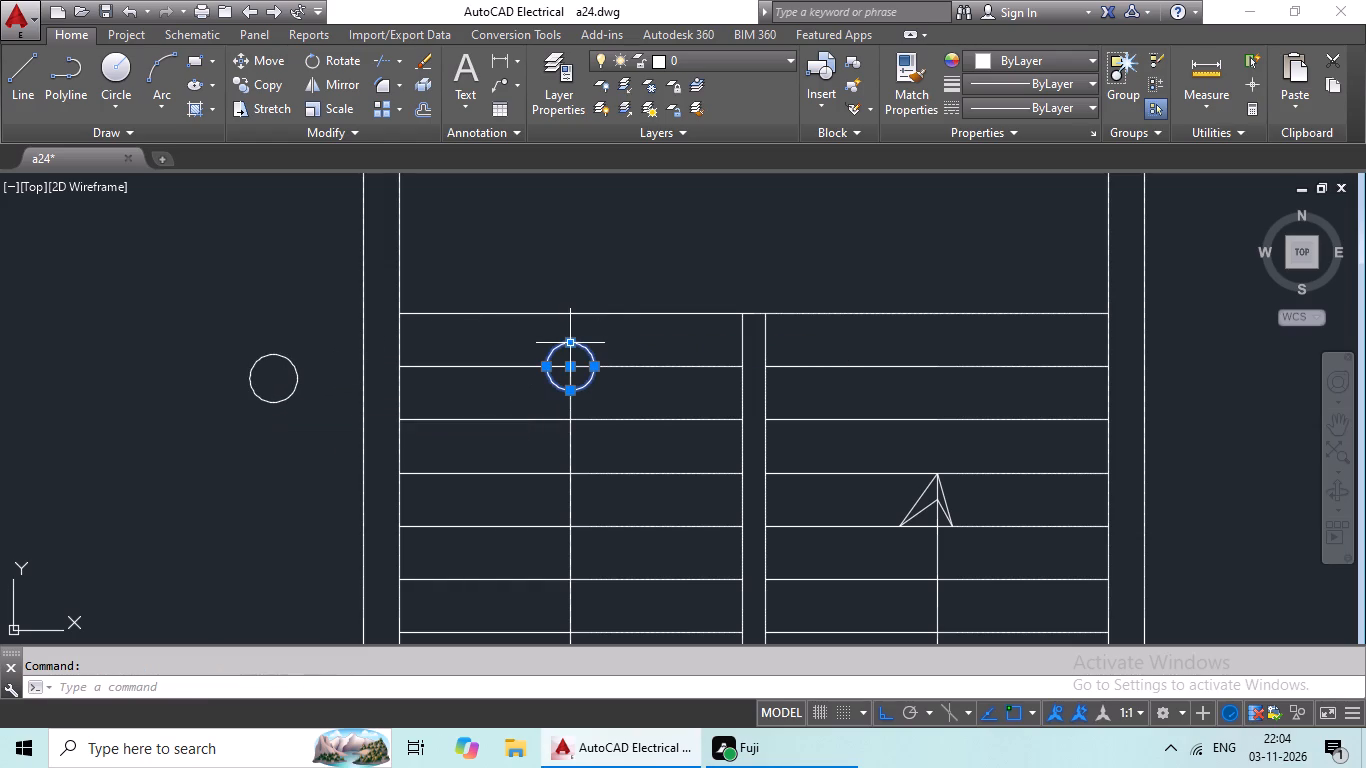
pyautogui.press('Delete')
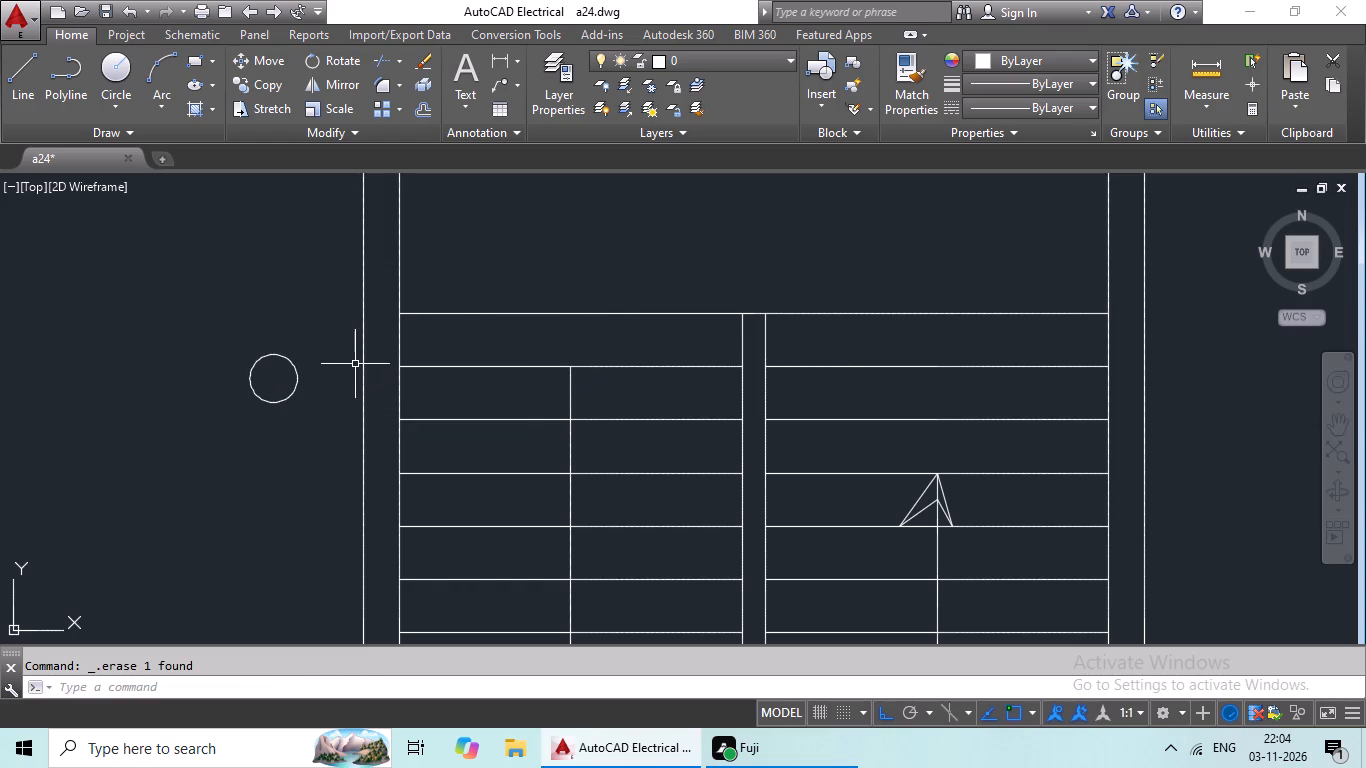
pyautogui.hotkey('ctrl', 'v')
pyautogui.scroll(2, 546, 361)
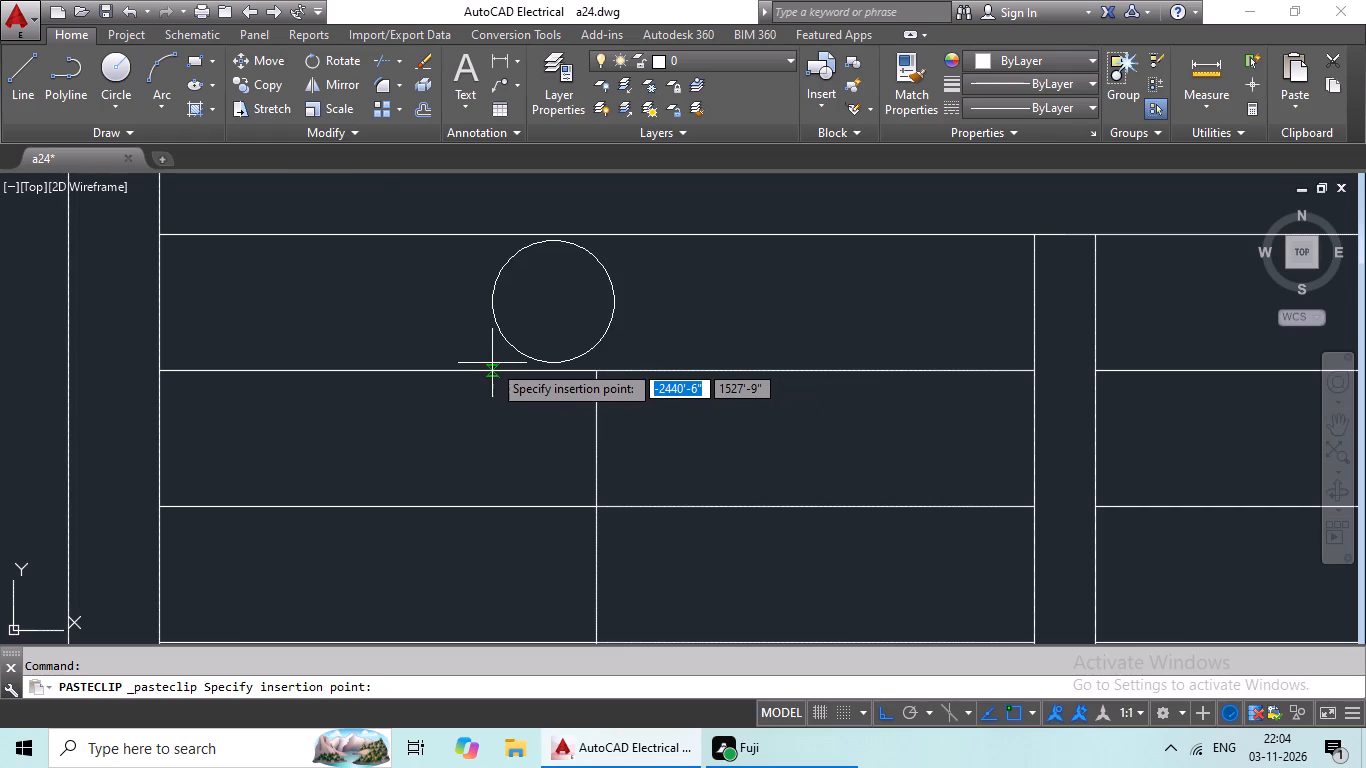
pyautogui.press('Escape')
# With Ortho off, copy the circle by its bottom quadrant onto the upper end of the left flight's travel line.
pyautogui.scroll(-3, 388, 382)
pyautogui.moveTo(391, 379); pyautogui.dragTo(571, 369, button='middle')
pyautogui.moveTo(424, 336); pyautogui.dragTo(395, 382)
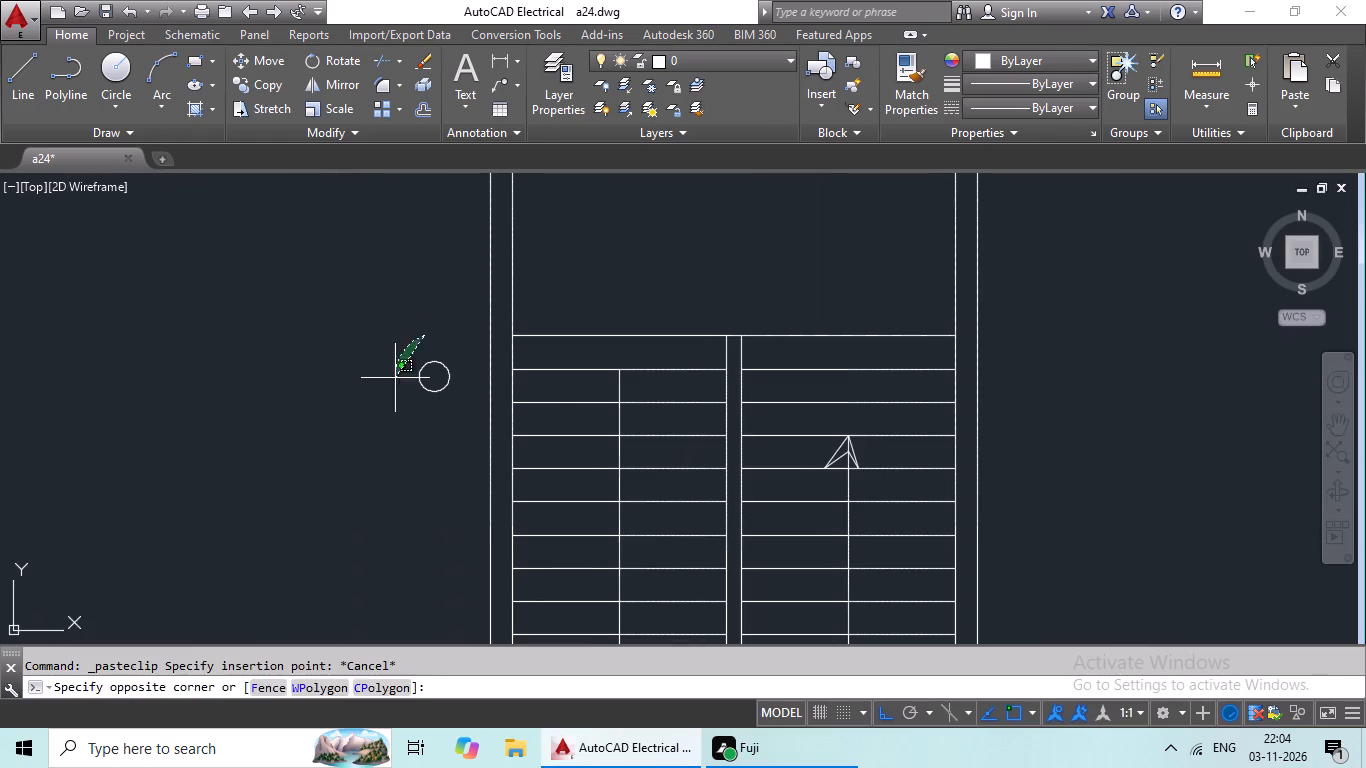
pyautogui.moveTo(395, 382); pyautogui.dragTo(482, 349)
pyautogui.moveTo(268, 77); pyautogui.dragTo(262, 91)
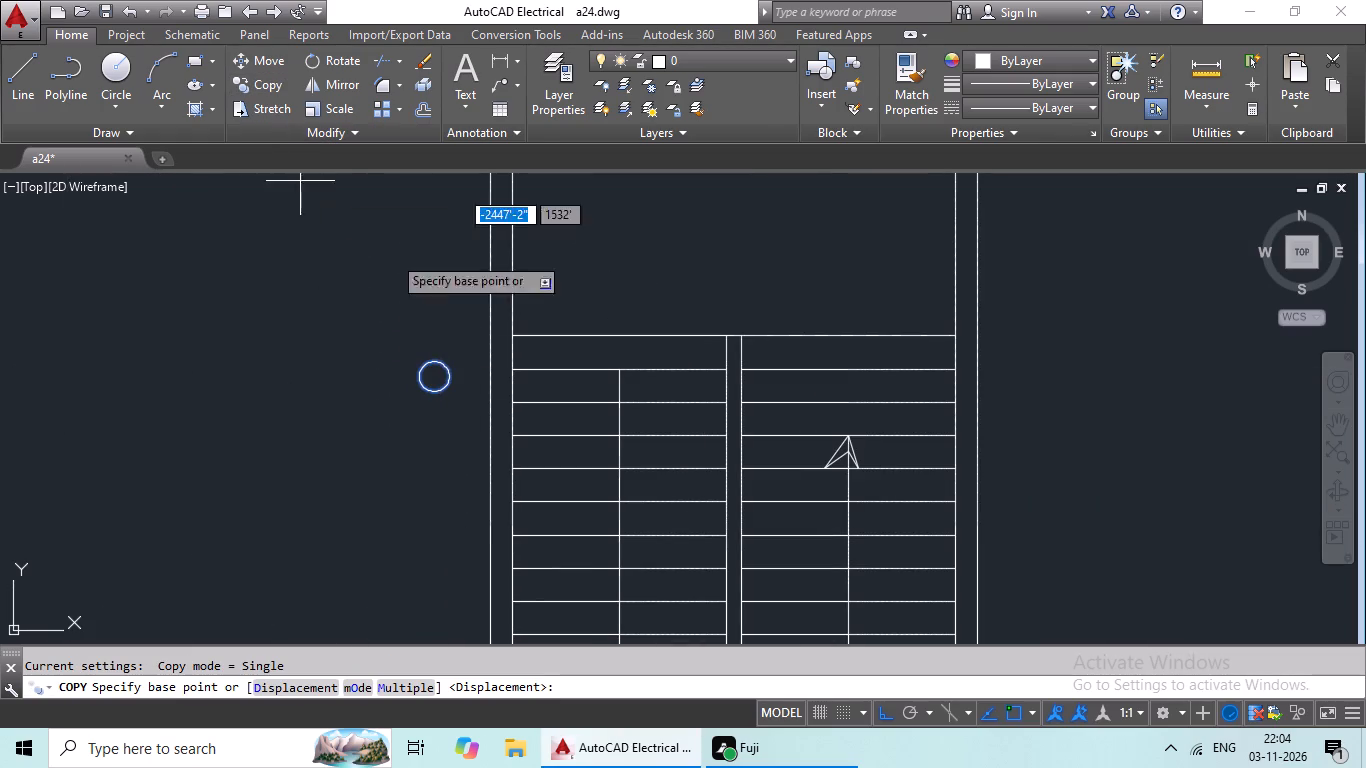
pyautogui.click(430, 389)
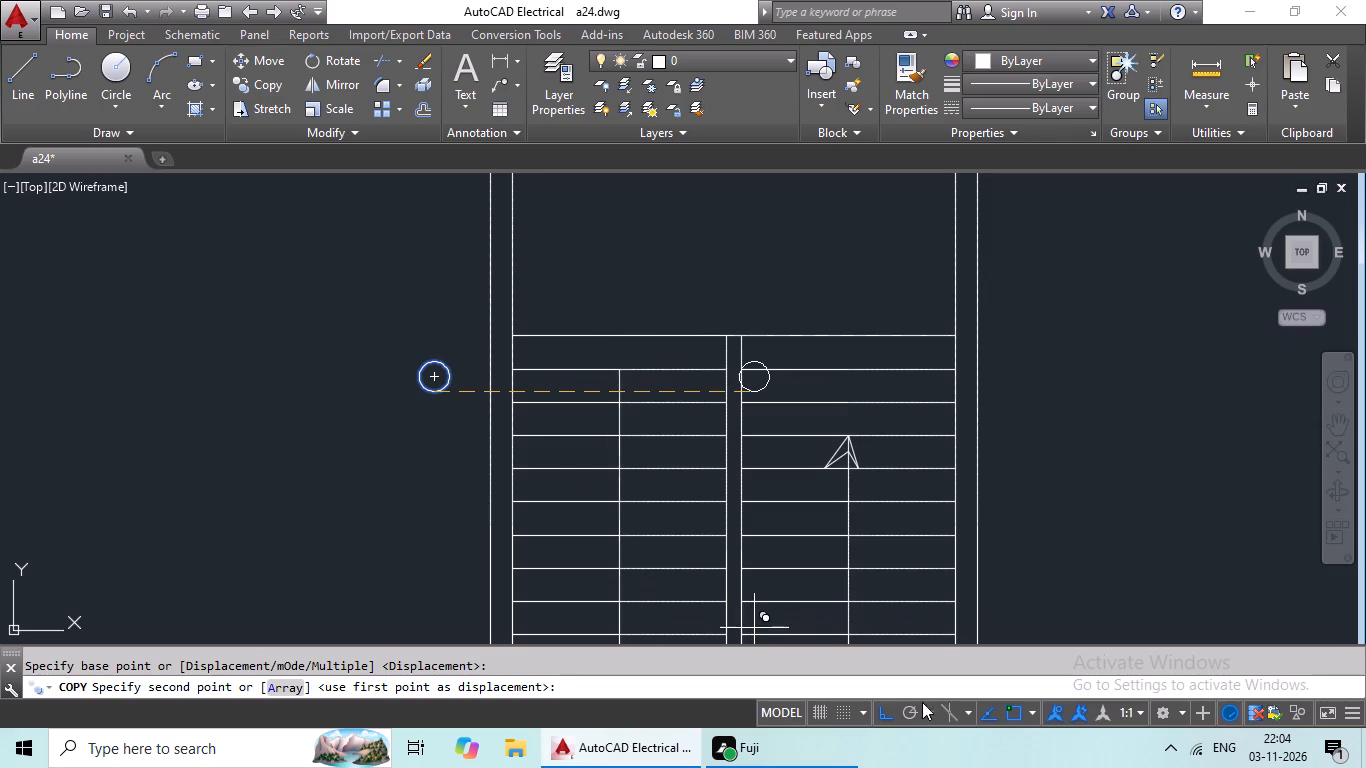
pyautogui.click(887, 715)
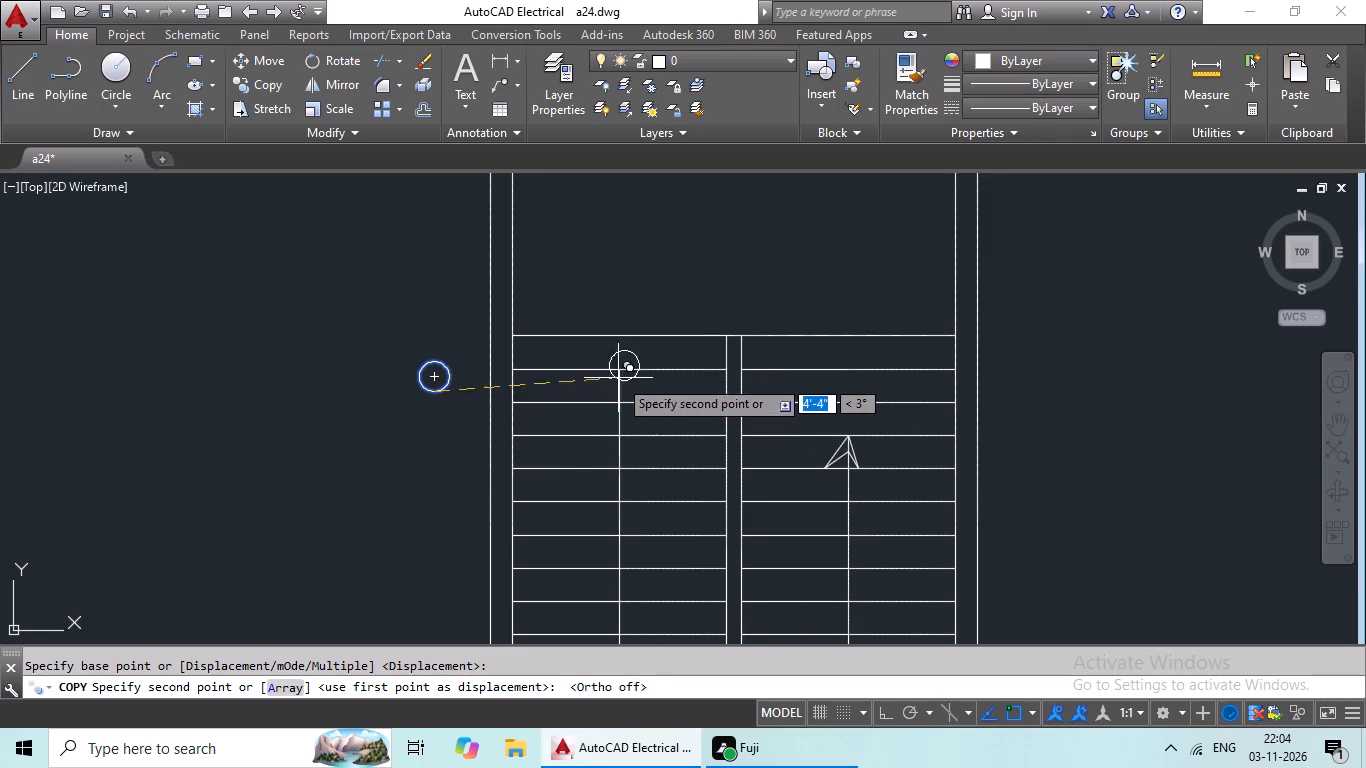
pyautogui.scroll(5, 618, 377)
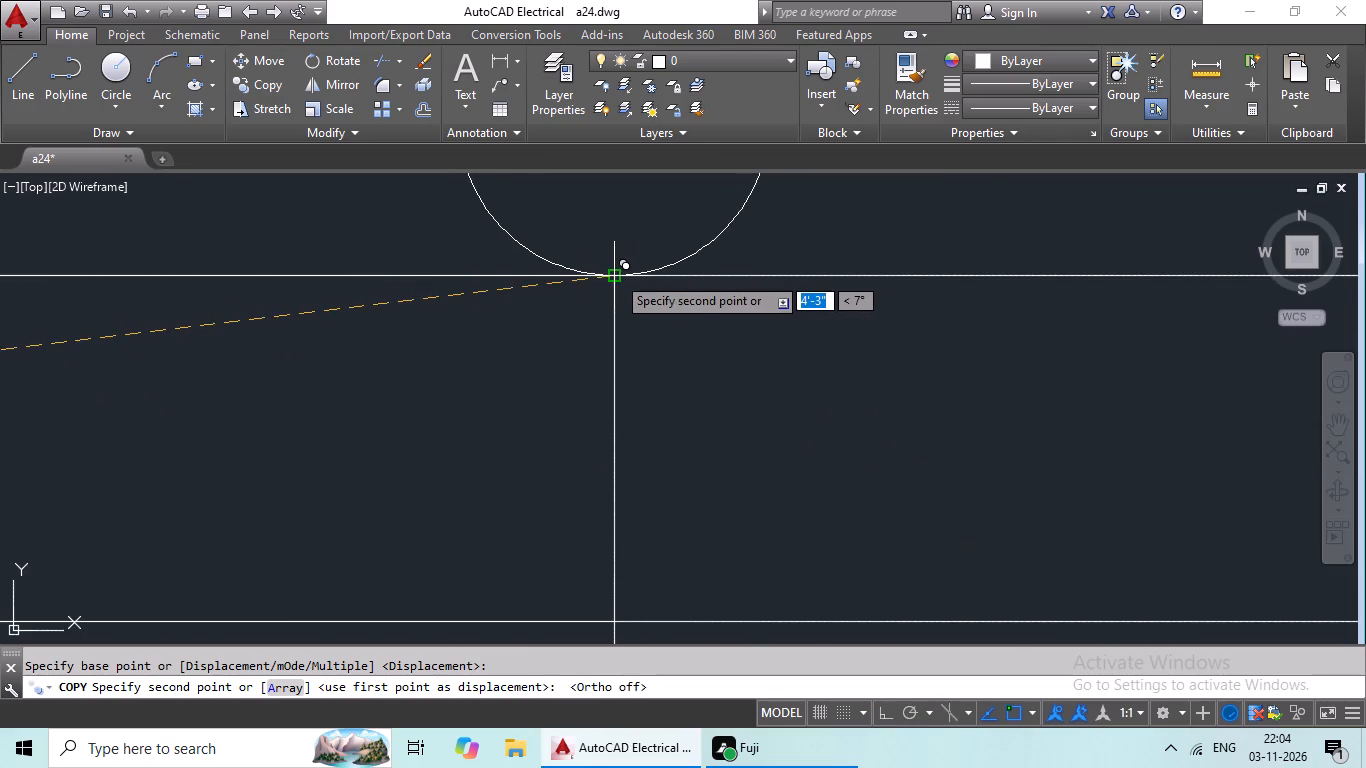
pyautogui.click(616, 275)
pyautogui.scroll(-4, 709, 318)
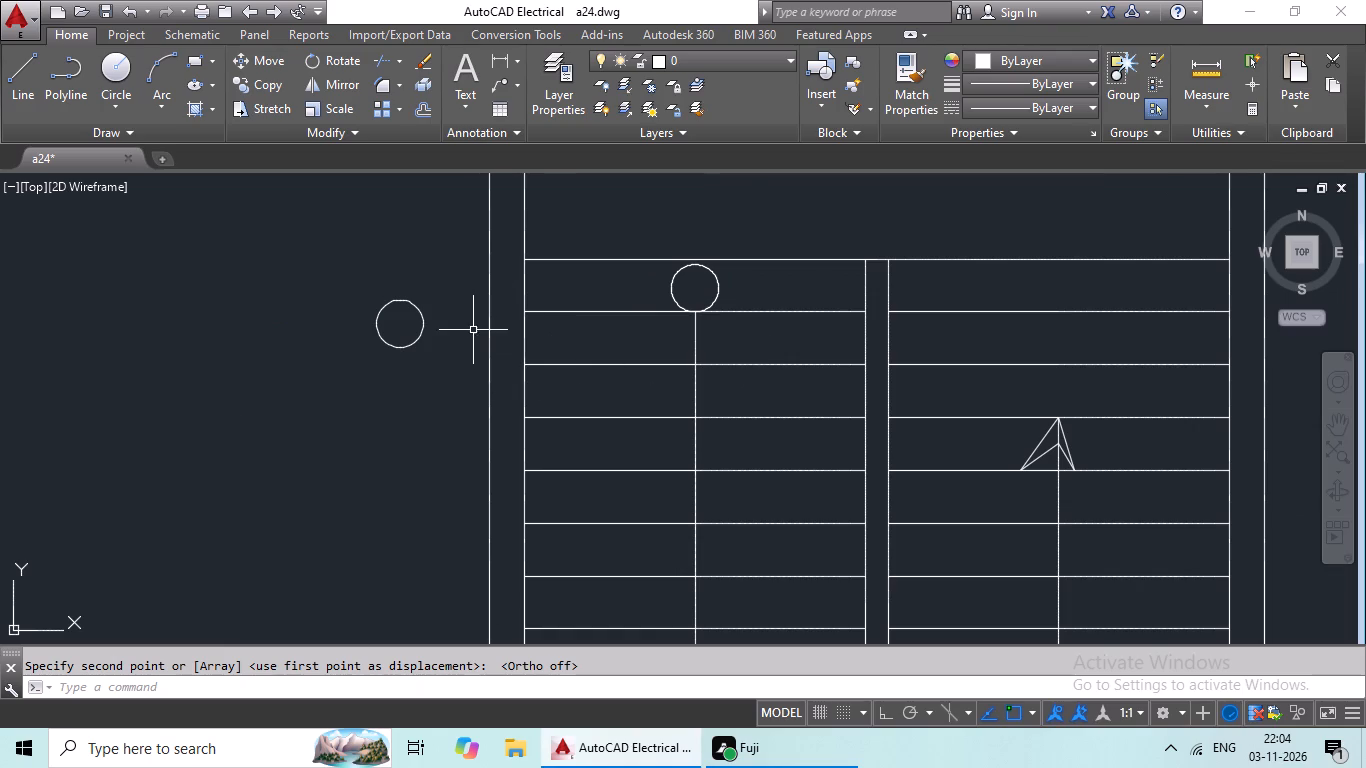
# Delete the spare circle outside the stair's left wall.
pyautogui.scroll(-1, 471, 336)
pyautogui.moveTo(472, 290); pyautogui.dragTo(417, 358)
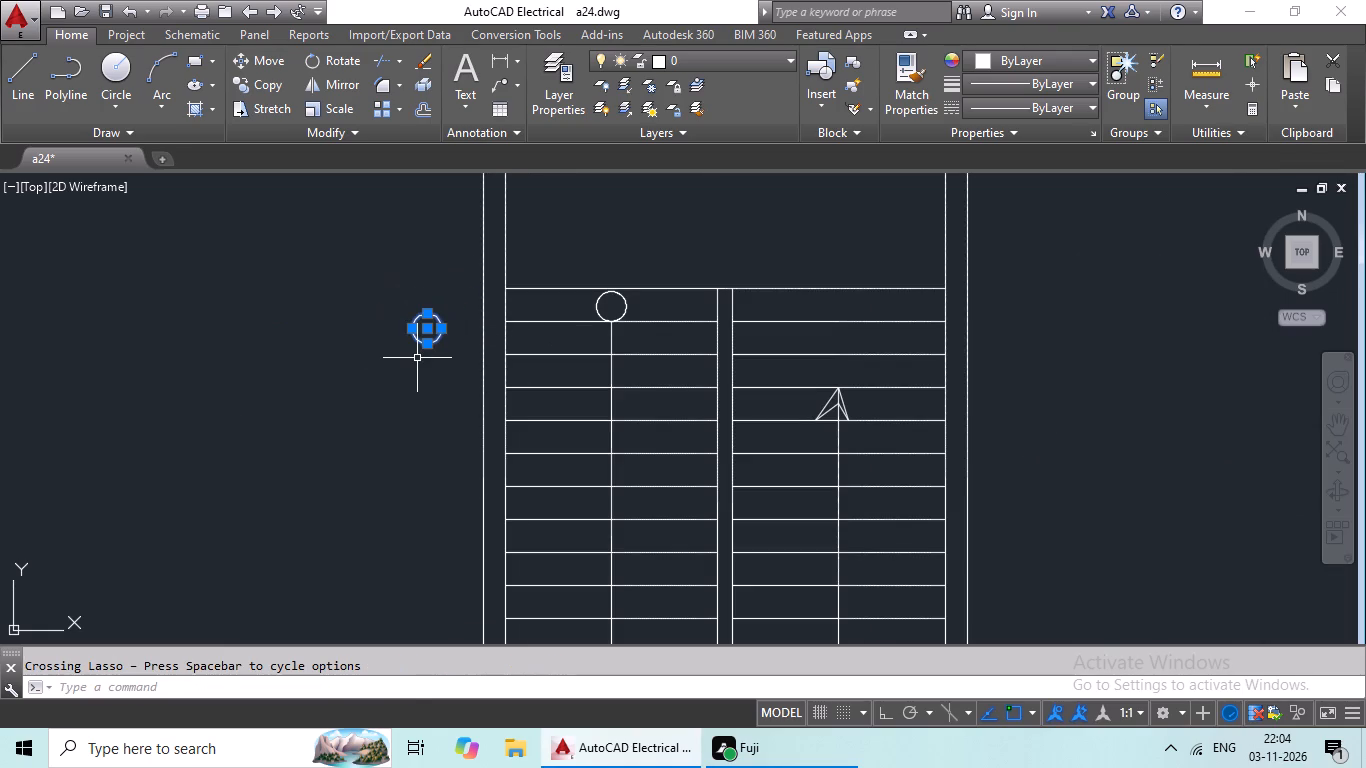
pyautogui.press('Delete')
# Examine the Imperial and Metric architectural samples in the Tool Palettes, and close the palettes.
pyautogui.scroll(-4, 631, 341)
pyautogui.moveTo(795, 405); pyautogui.dragTo(751, 429, button='middle')
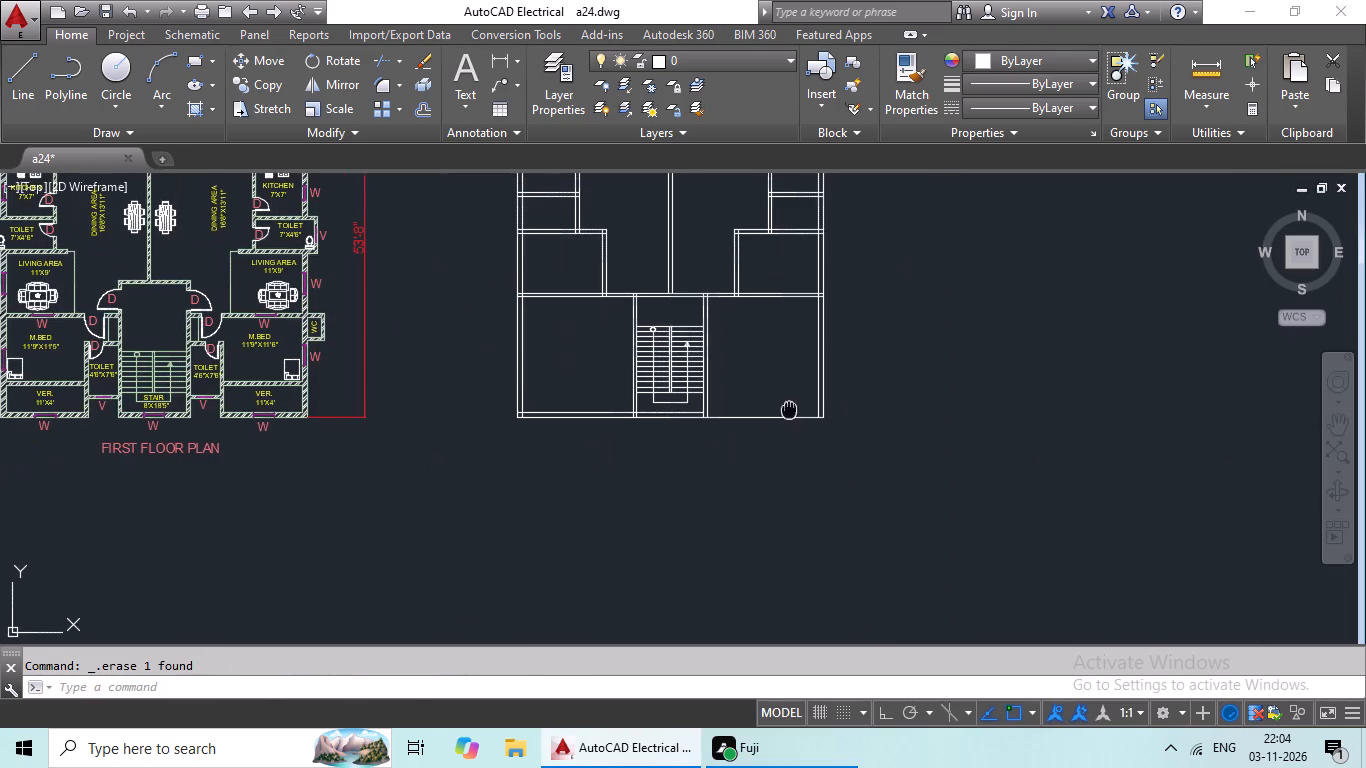
pyautogui.moveTo(751, 429); pyautogui.dragTo(747, 432, button='middle')
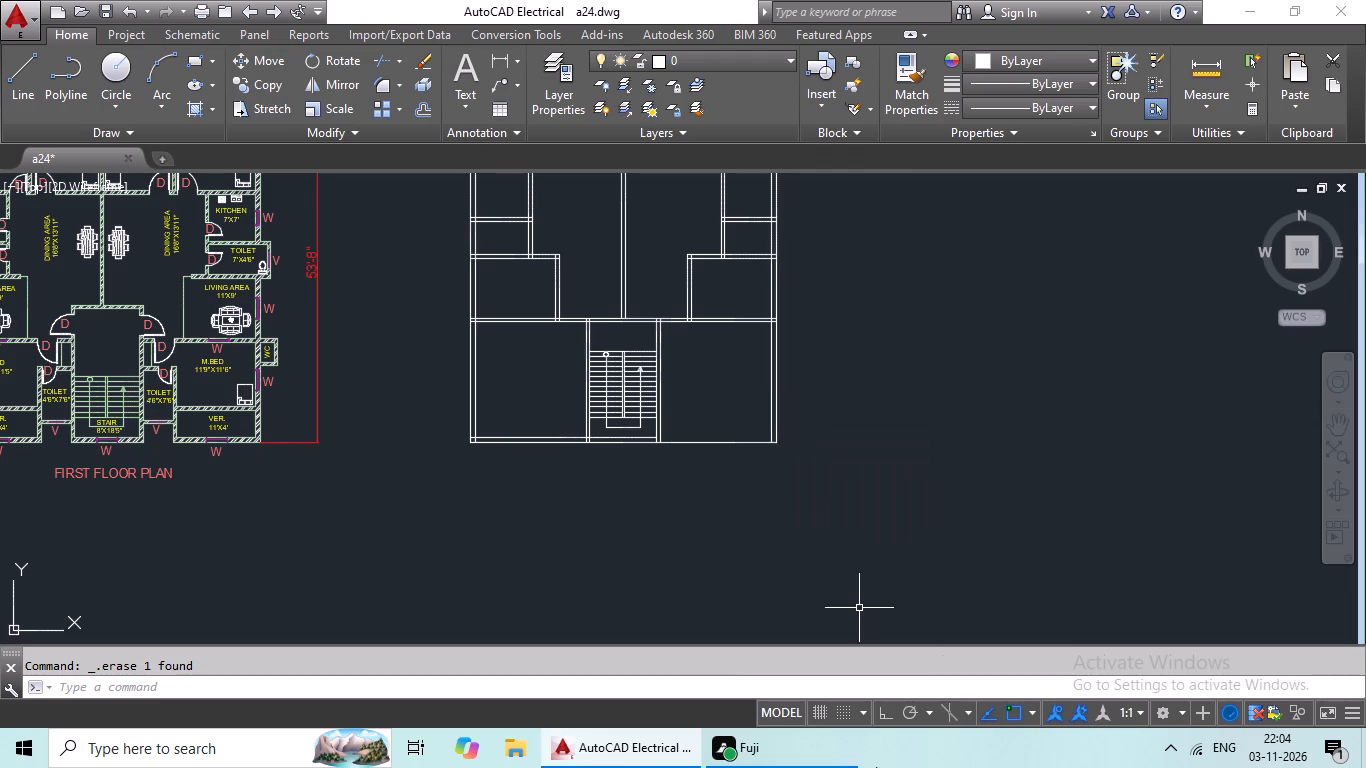
pyautogui.moveTo(986, 501); pyautogui.dragTo(921, 554, button='middle')
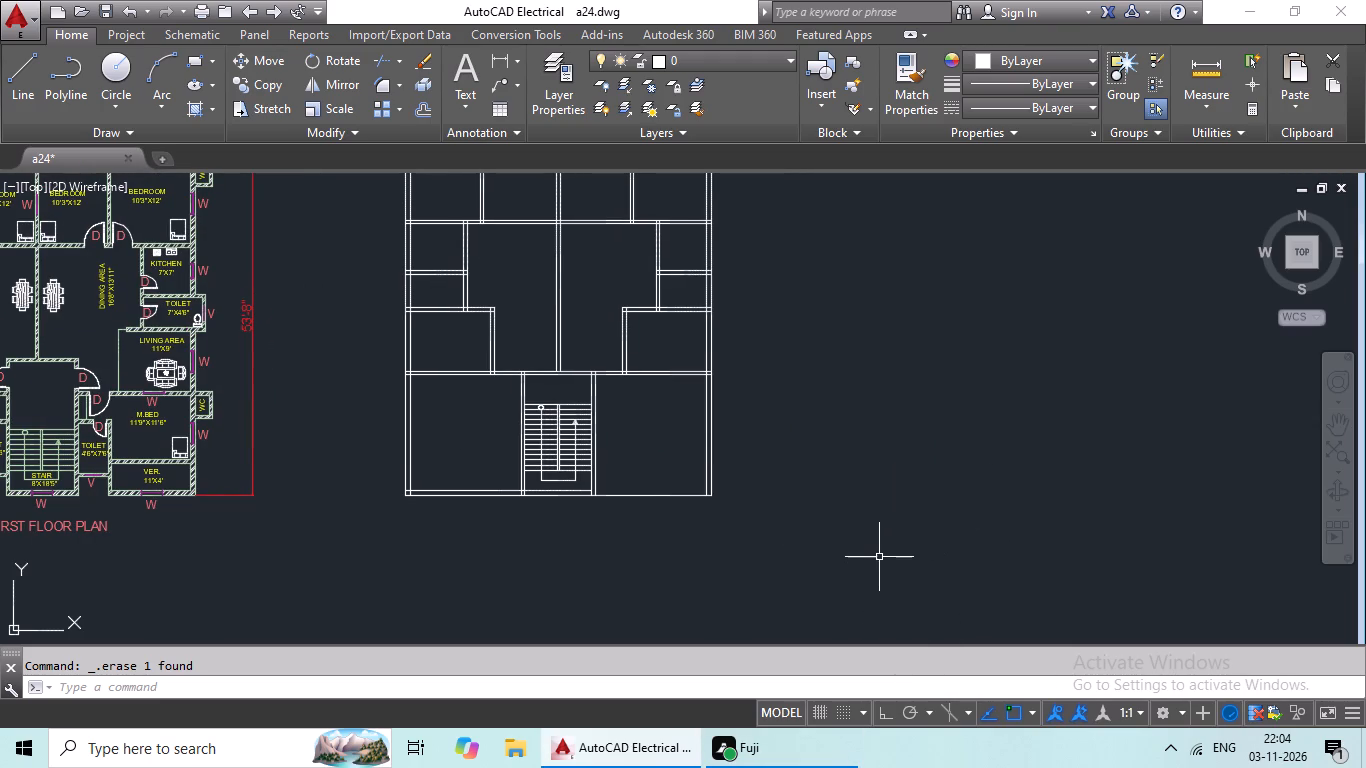
pyautogui.press('t')
pyautogui.press('p')
pyautogui.press('space')
pyautogui.press('space')
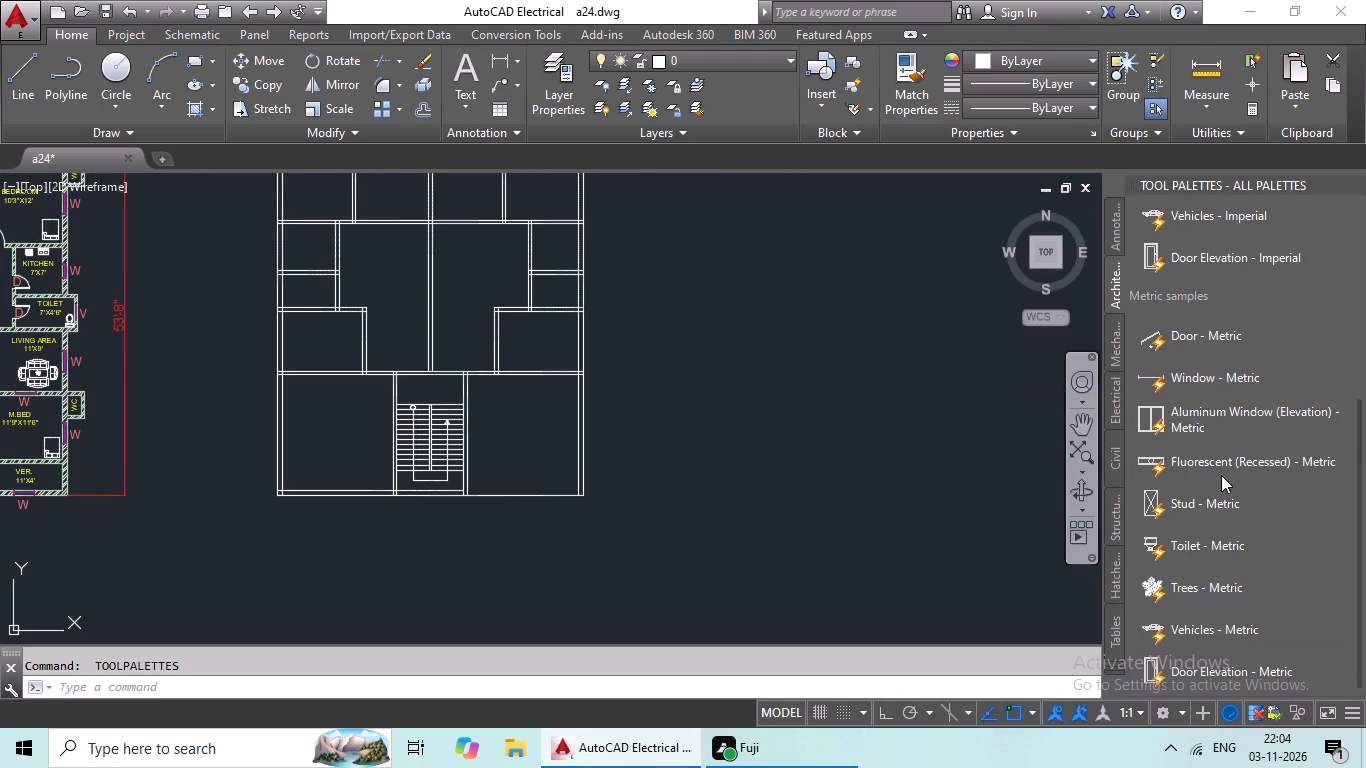
pyautogui.scroll(-3, 1220, 479)
pyautogui.scroll(3, 1169, 297)
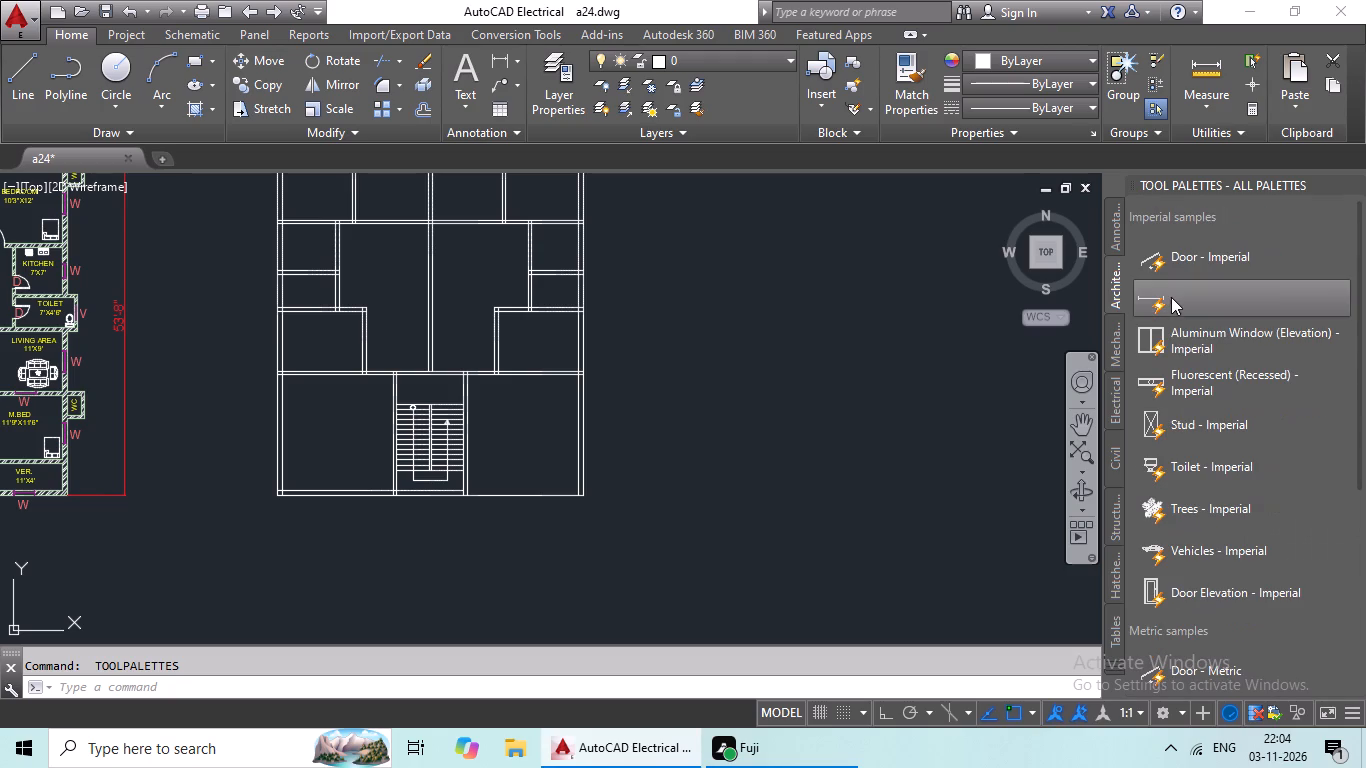
pyautogui.scroll(2, 1171, 297)
pyautogui.scroll(-3, 1189, 380)
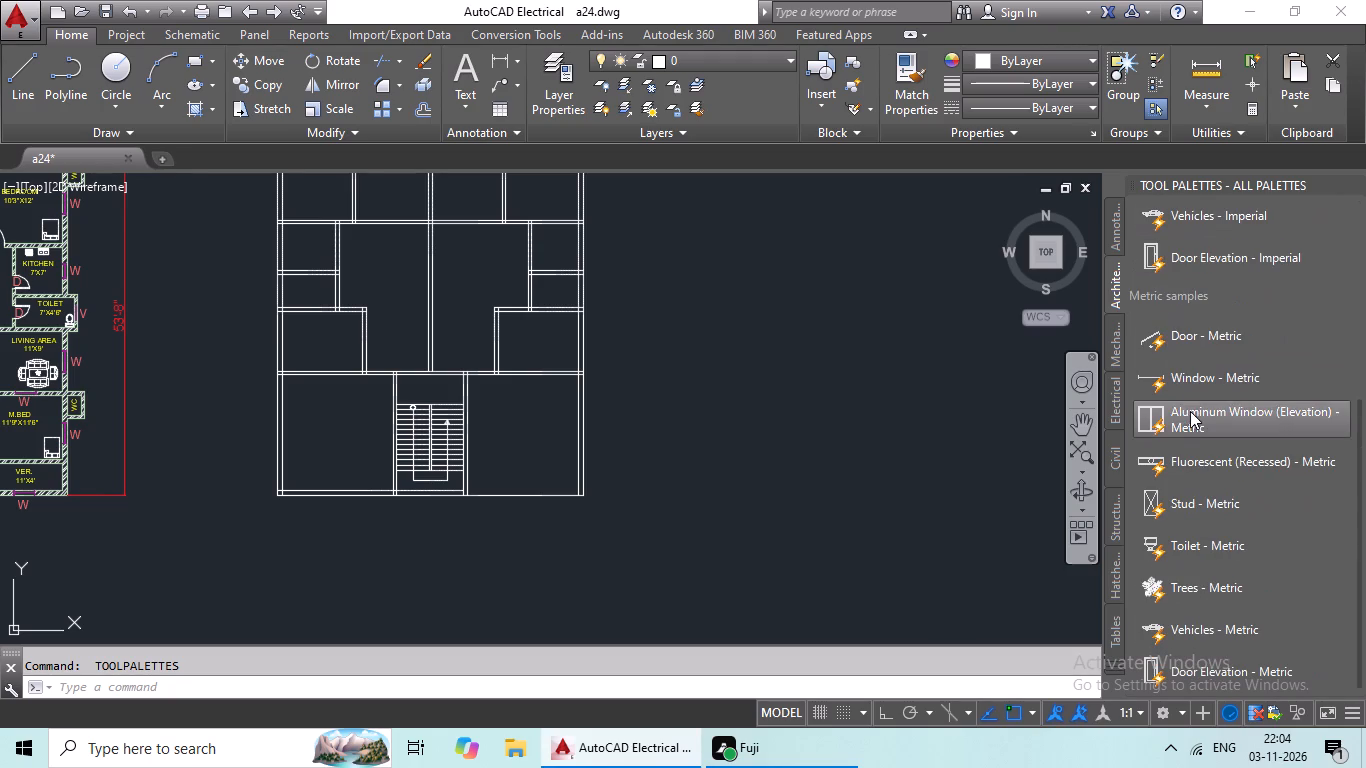
pyautogui.scroll(-1, 1190, 412)
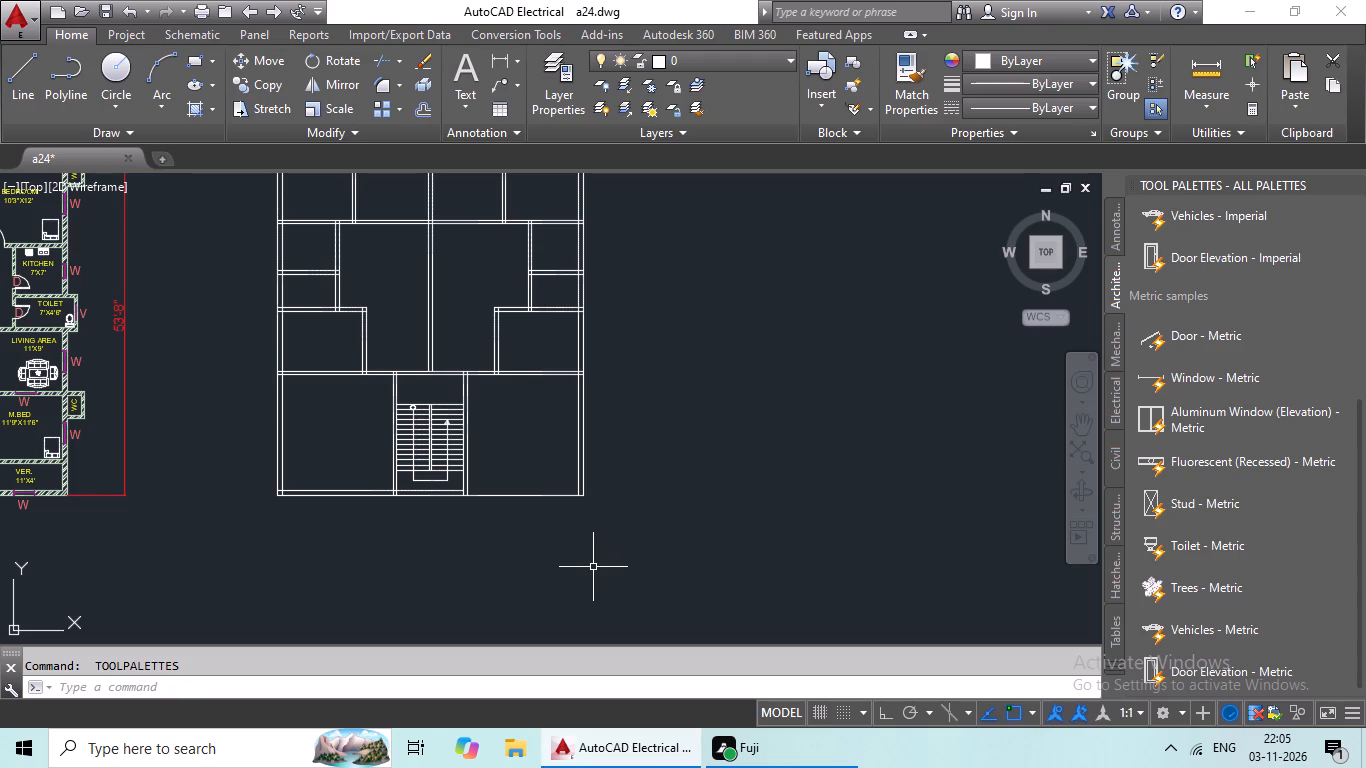
pyautogui.click(780, 310)
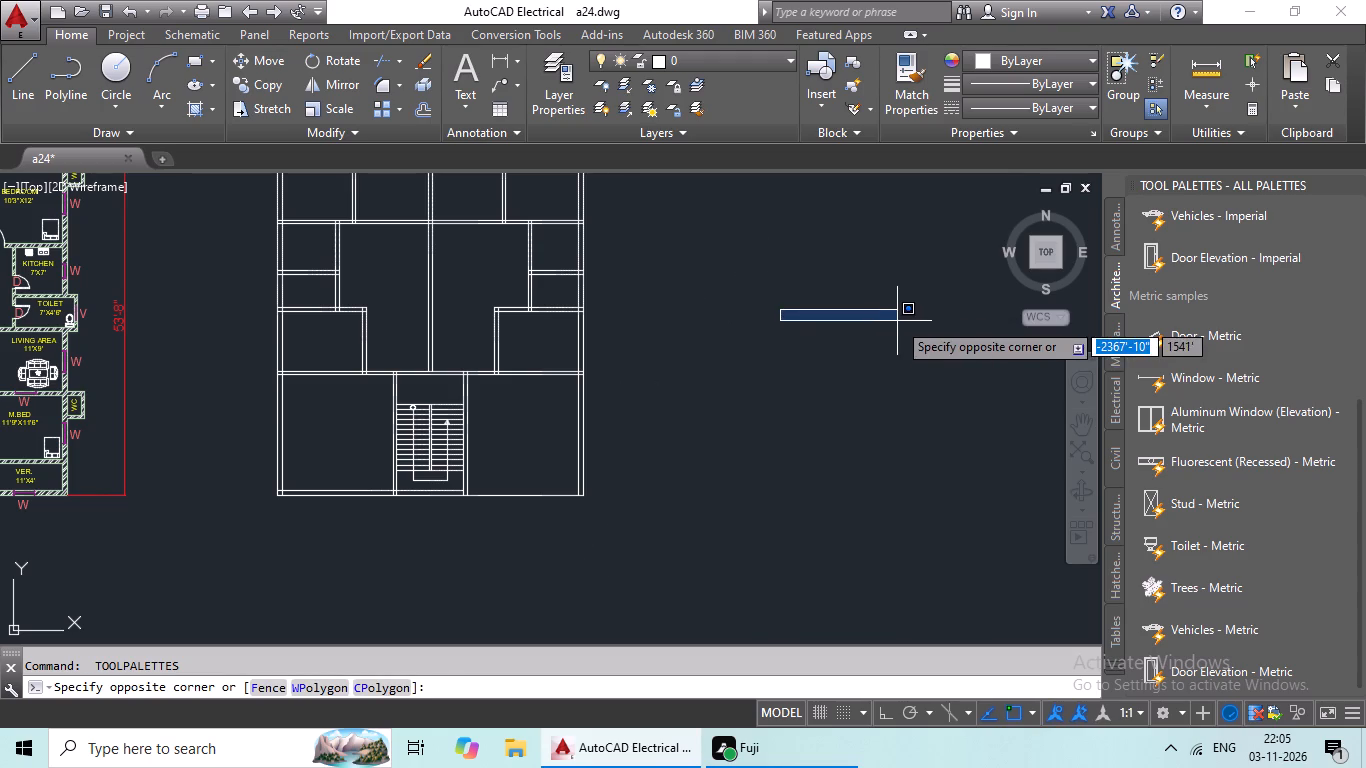
pyautogui.click(900, 327)
pyautogui.click(1355, 177)
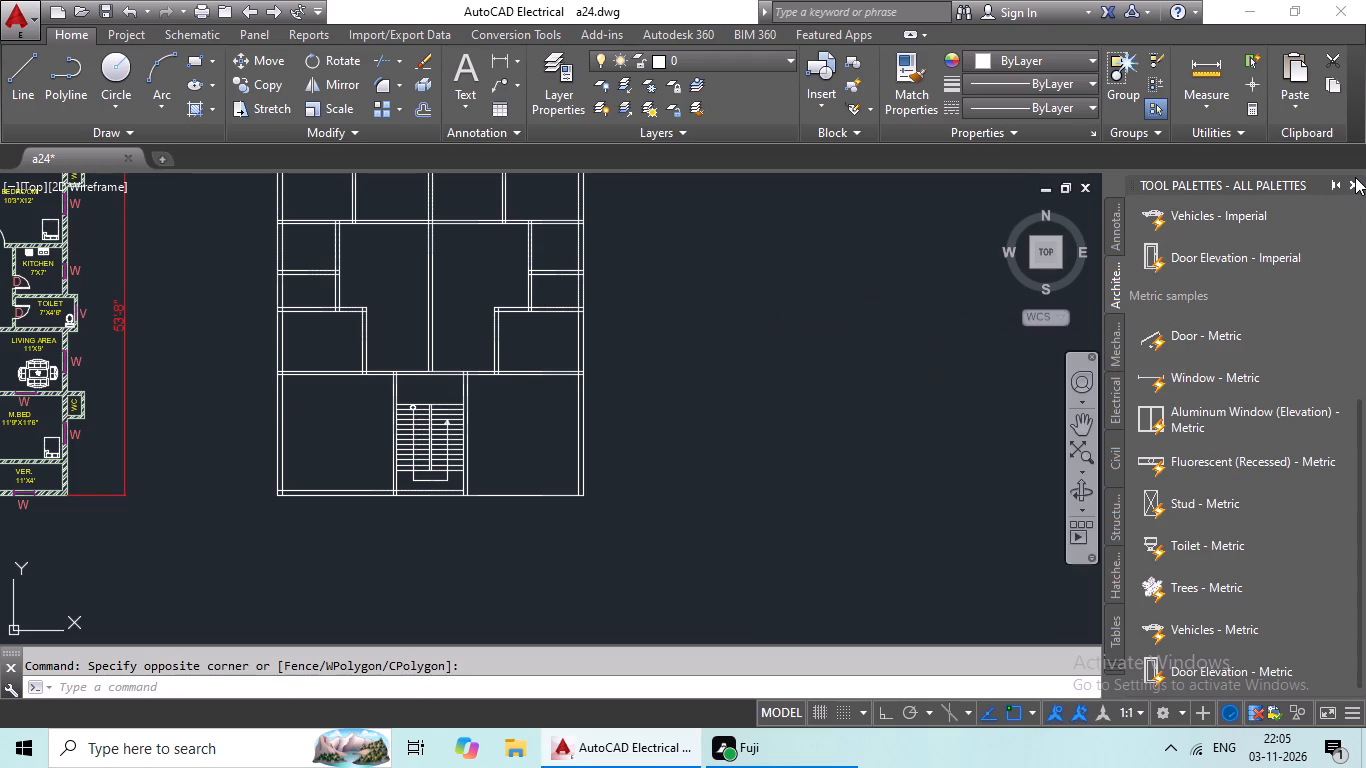
pyautogui.click(1356, 180)
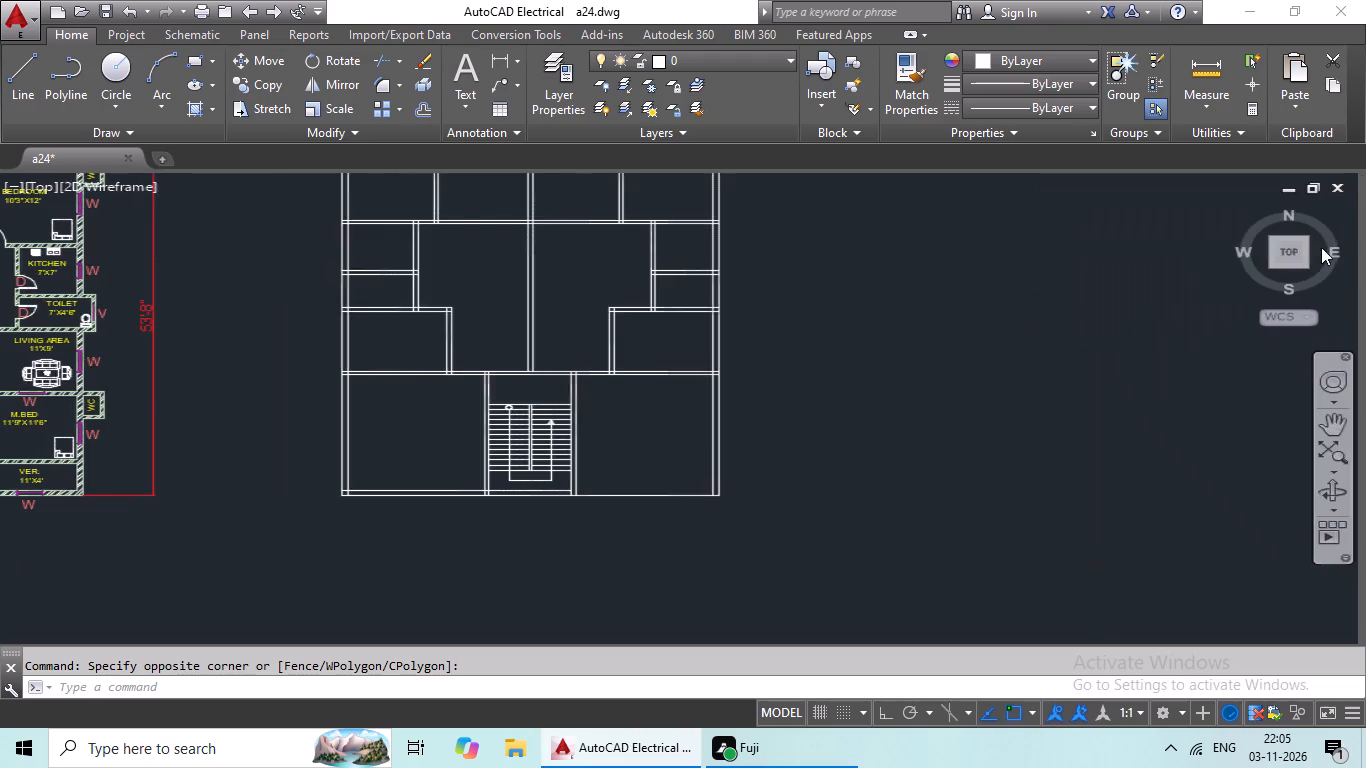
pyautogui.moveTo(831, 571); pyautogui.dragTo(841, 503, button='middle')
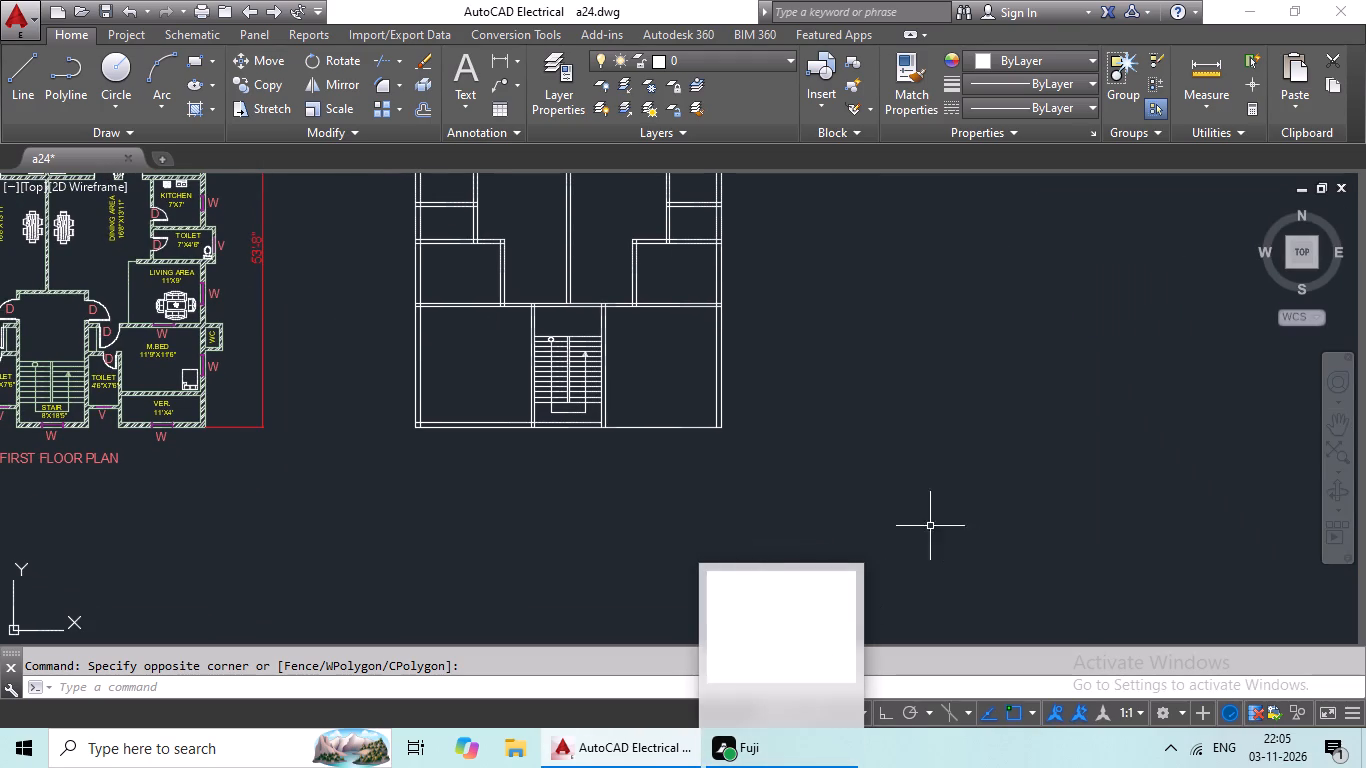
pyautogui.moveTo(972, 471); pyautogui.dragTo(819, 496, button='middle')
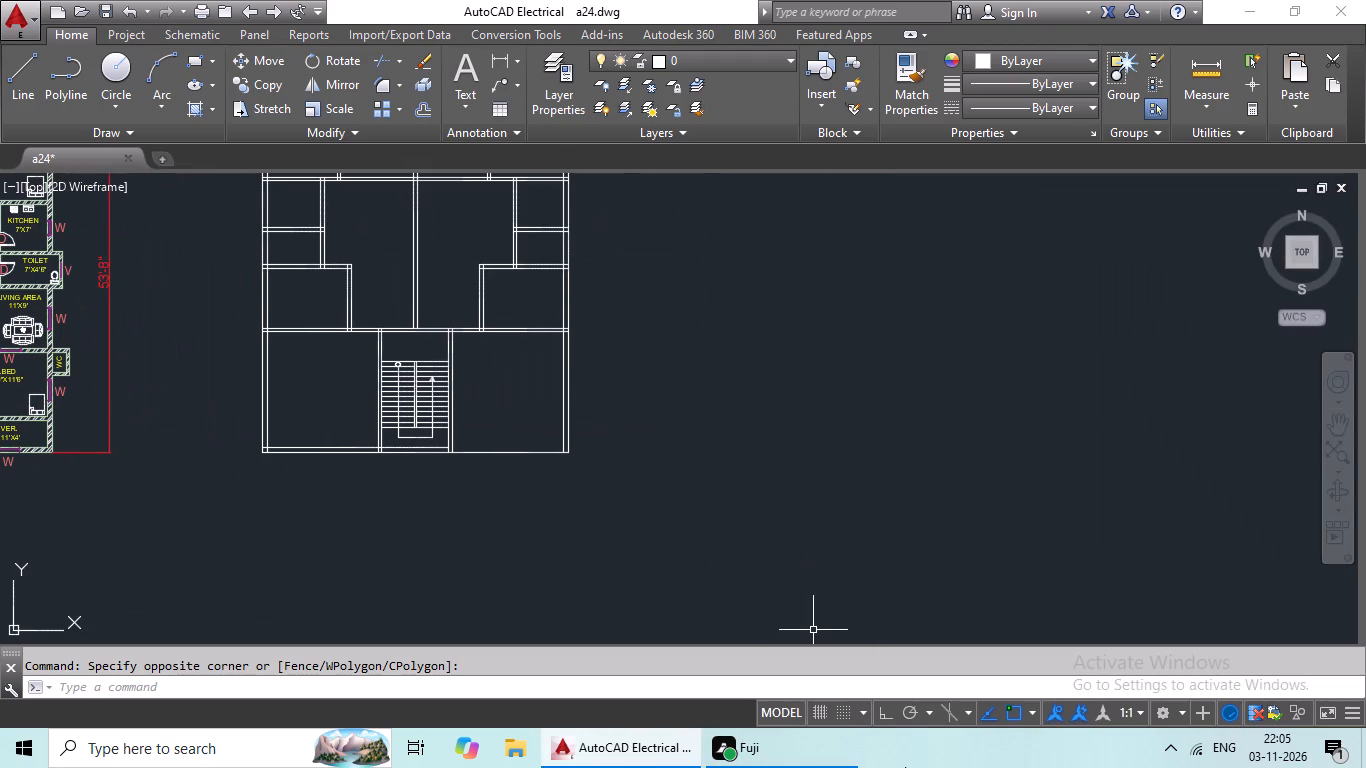
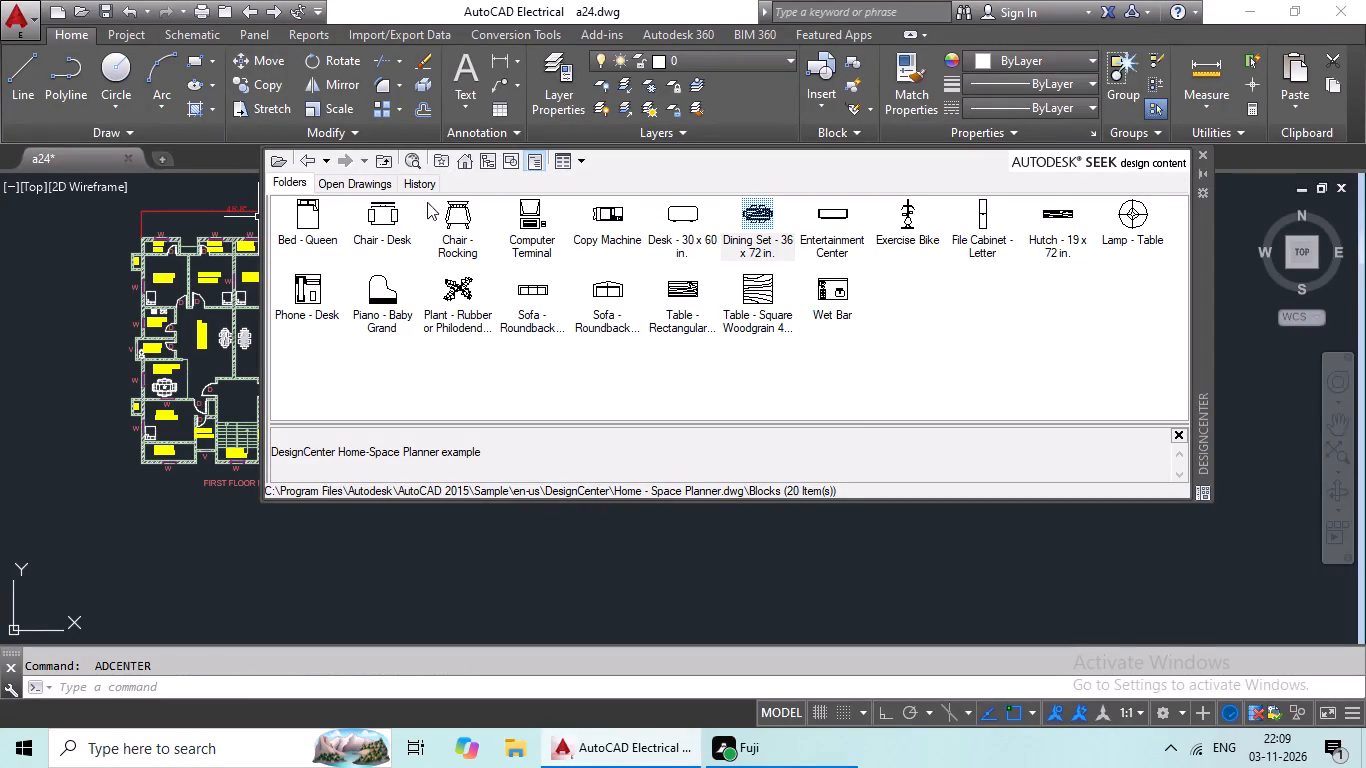
# Examine the sample blocks of Home - Space Planner.dwg and Fasteners - Metric.dwg in DesignCenter, and close DesignCenter.
pyautogui.doubleClick(461, 173)
pyautogui.doubleClick(465, 164)
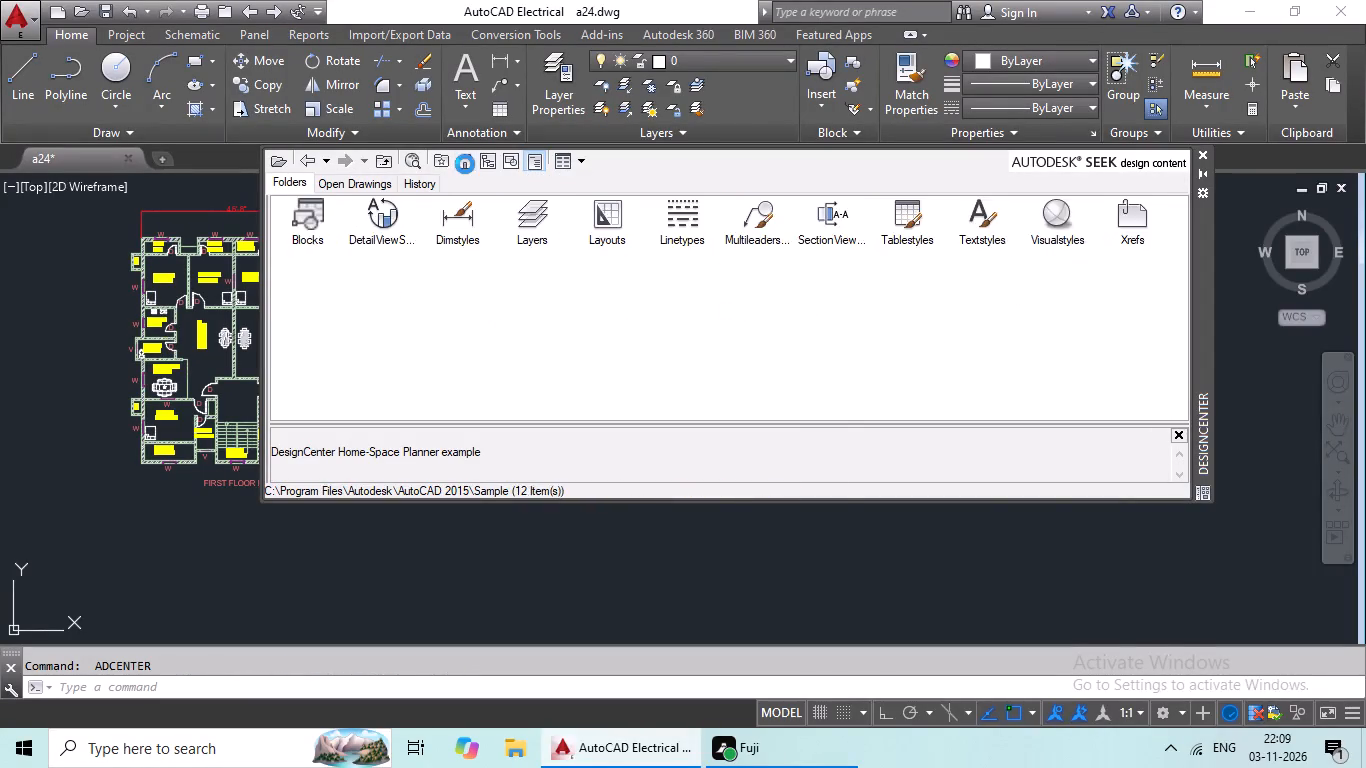
pyautogui.doubleClick(455, 215)
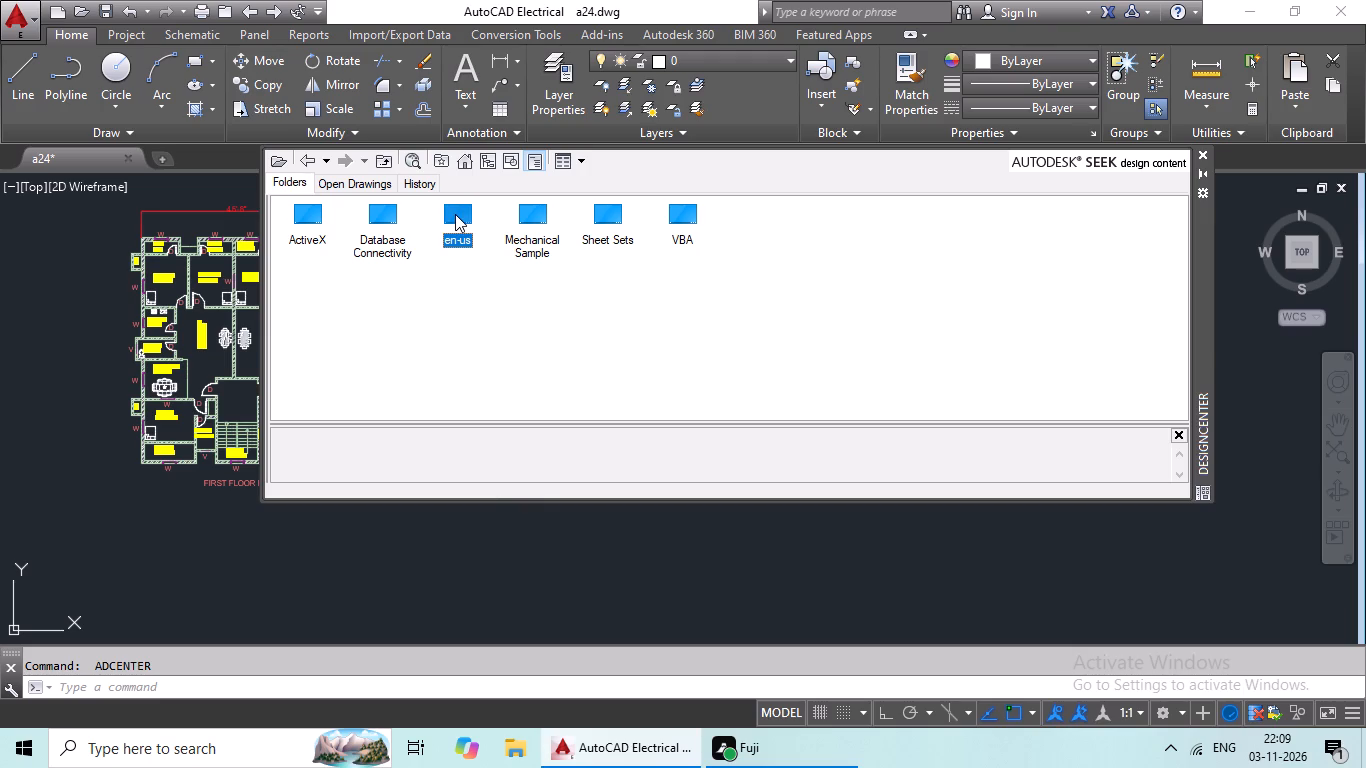
pyautogui.doubleClick(323, 229)
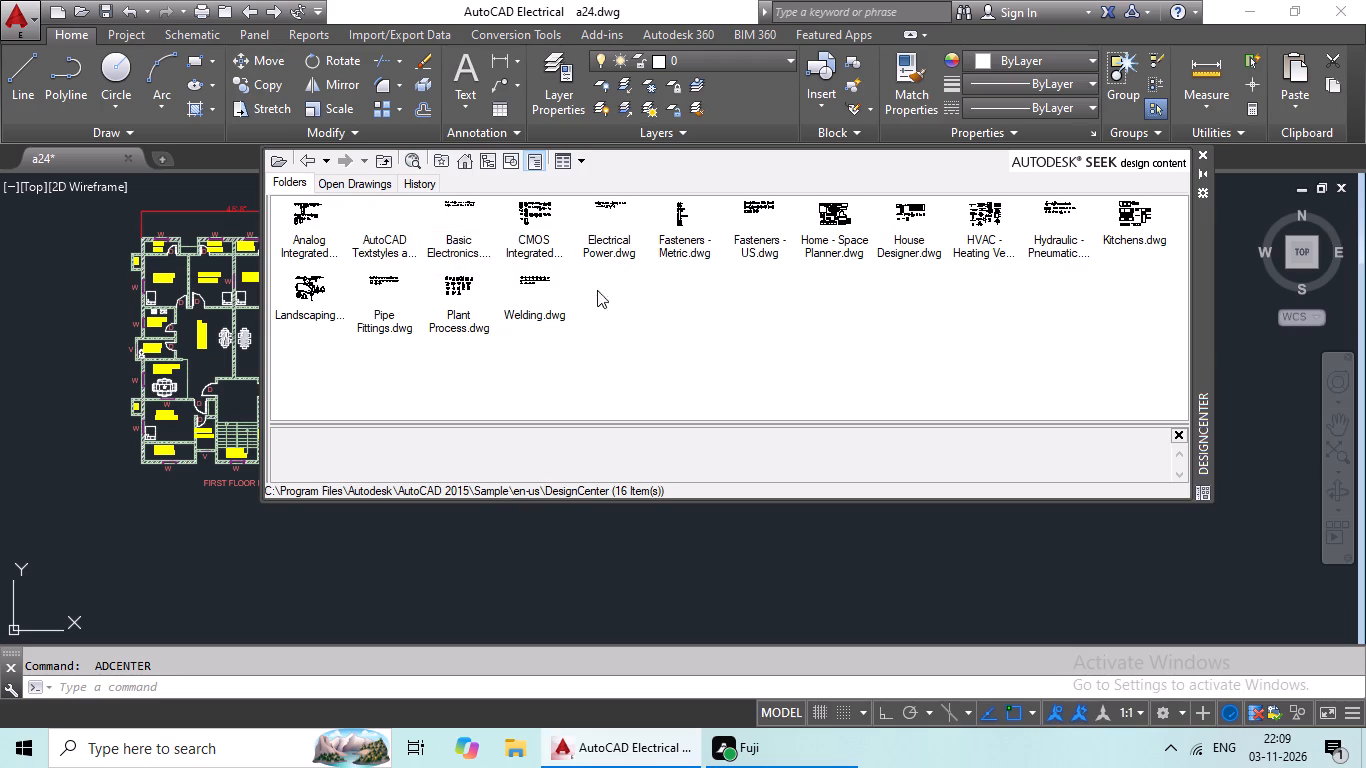
pyautogui.doubleClick(814, 242)
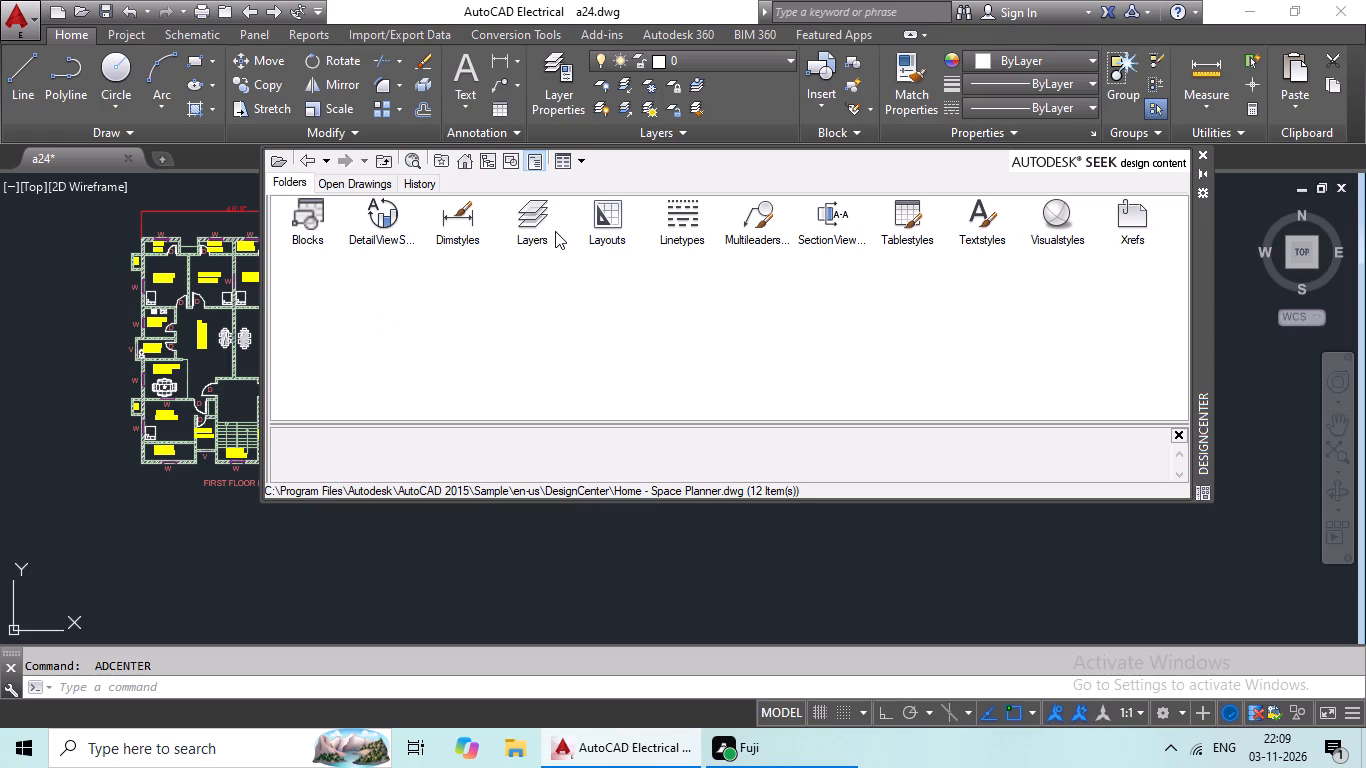
pyautogui.doubleClick(311, 223)
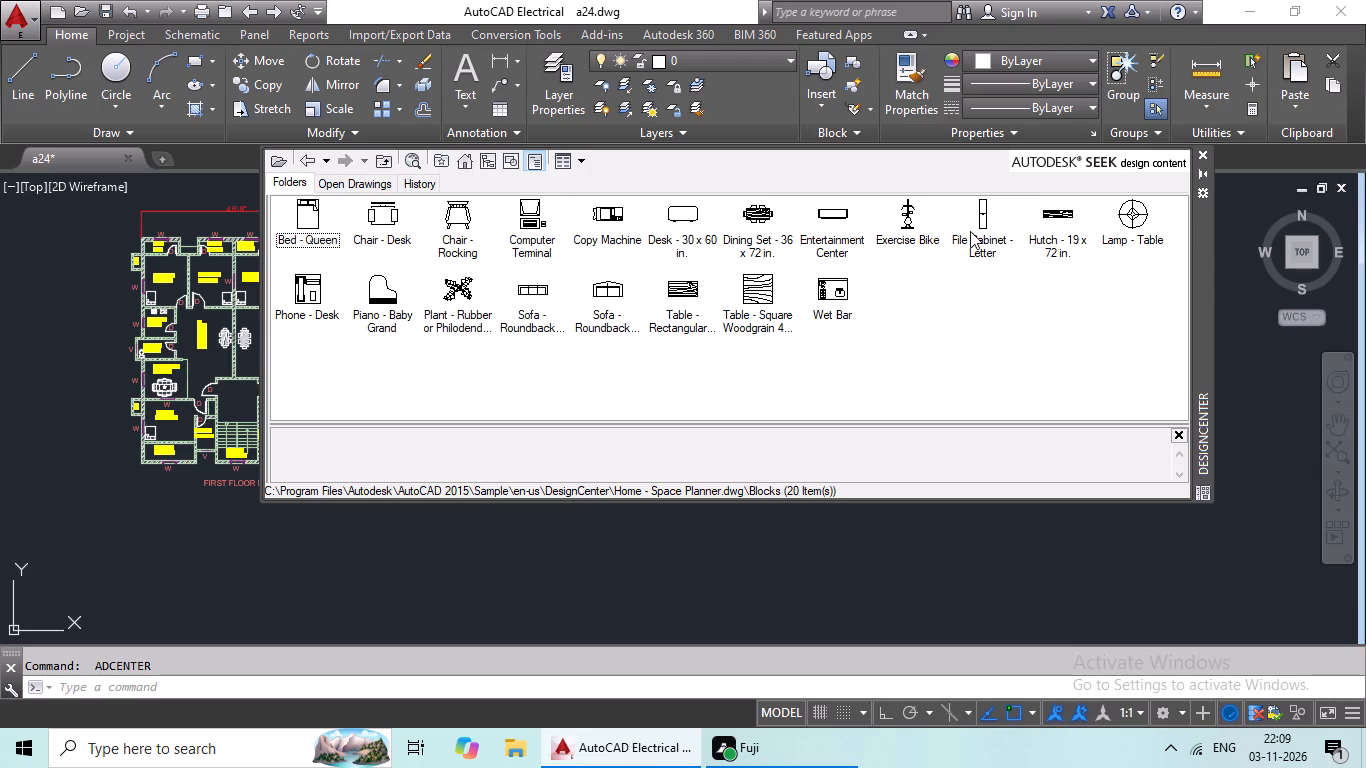
pyautogui.doubleClick(458, 158)
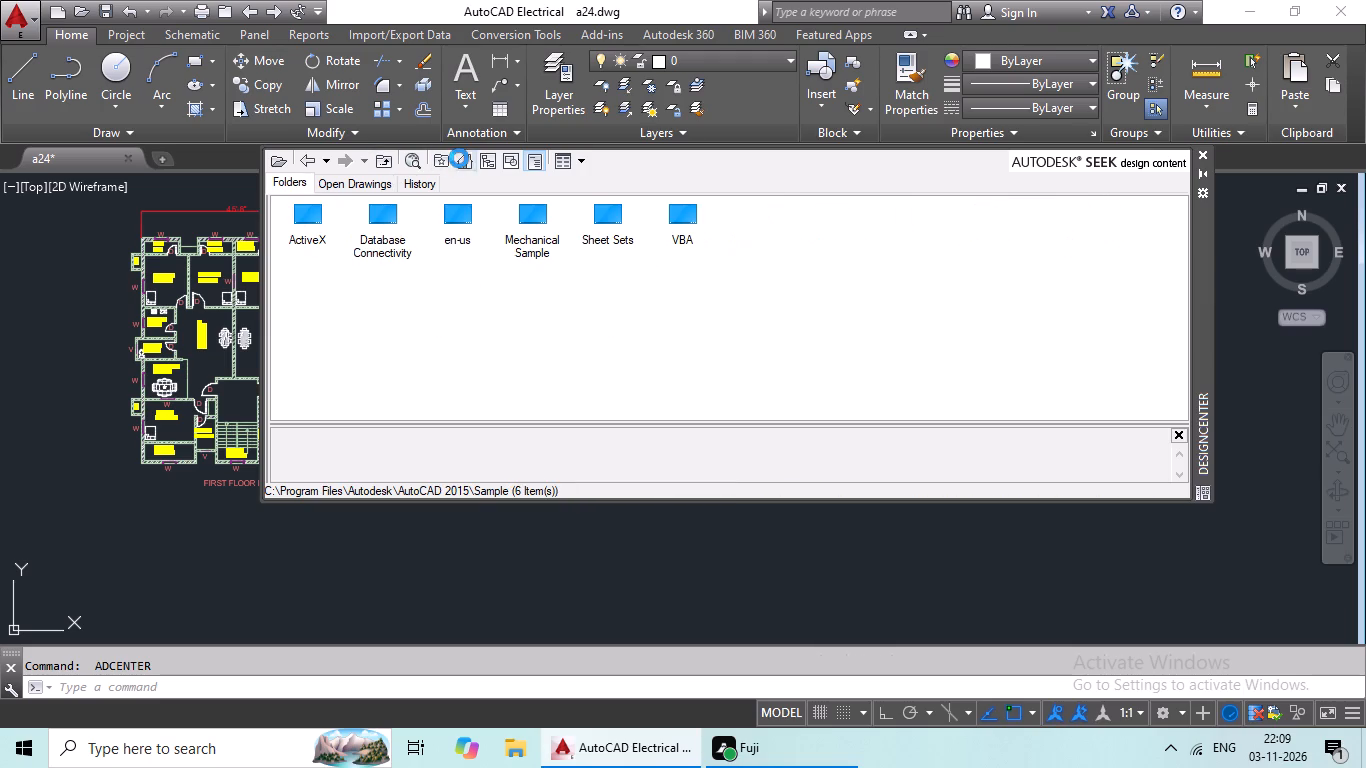
pyautogui.doubleClick(454, 207)
pyautogui.doubleClick(295, 233)
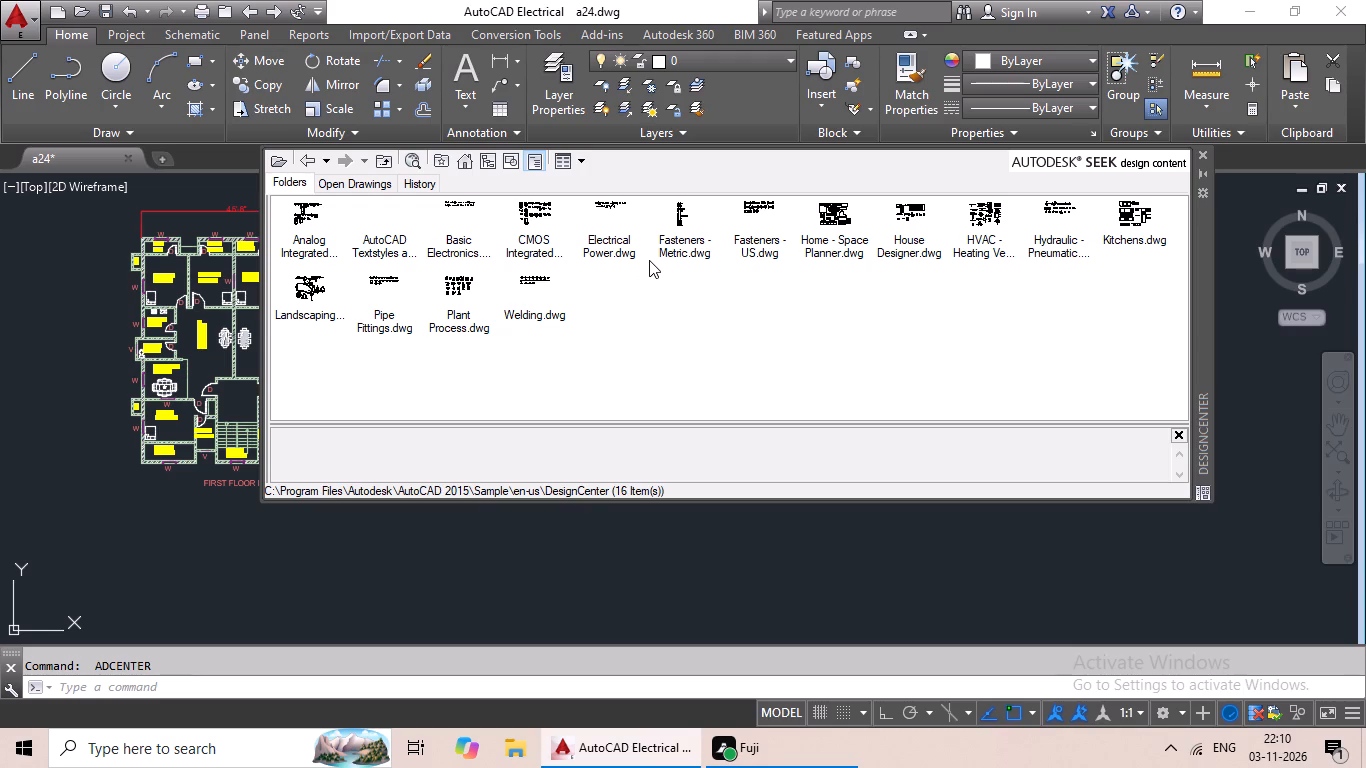
pyautogui.click(681, 250)
pyautogui.click(681, 250)
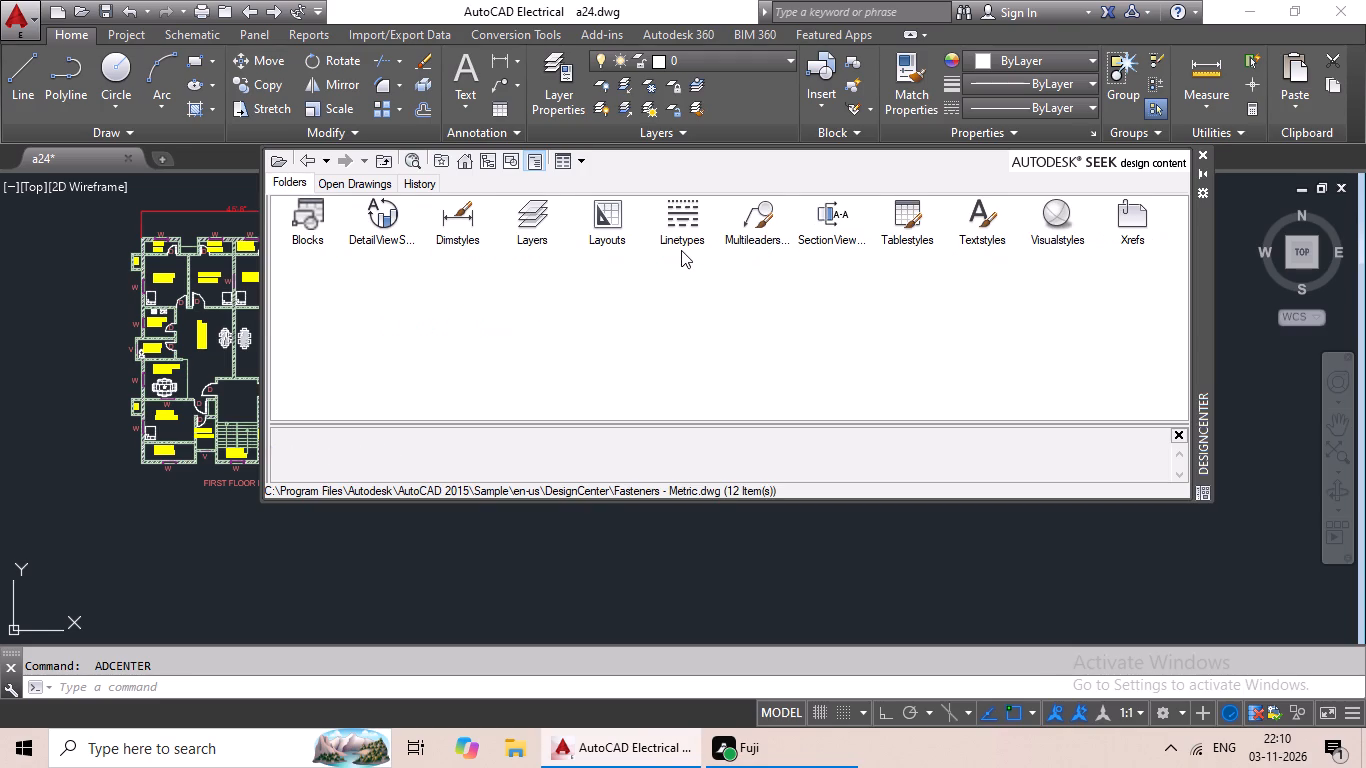
pyautogui.click(315, 207)
pyautogui.click(315, 208)
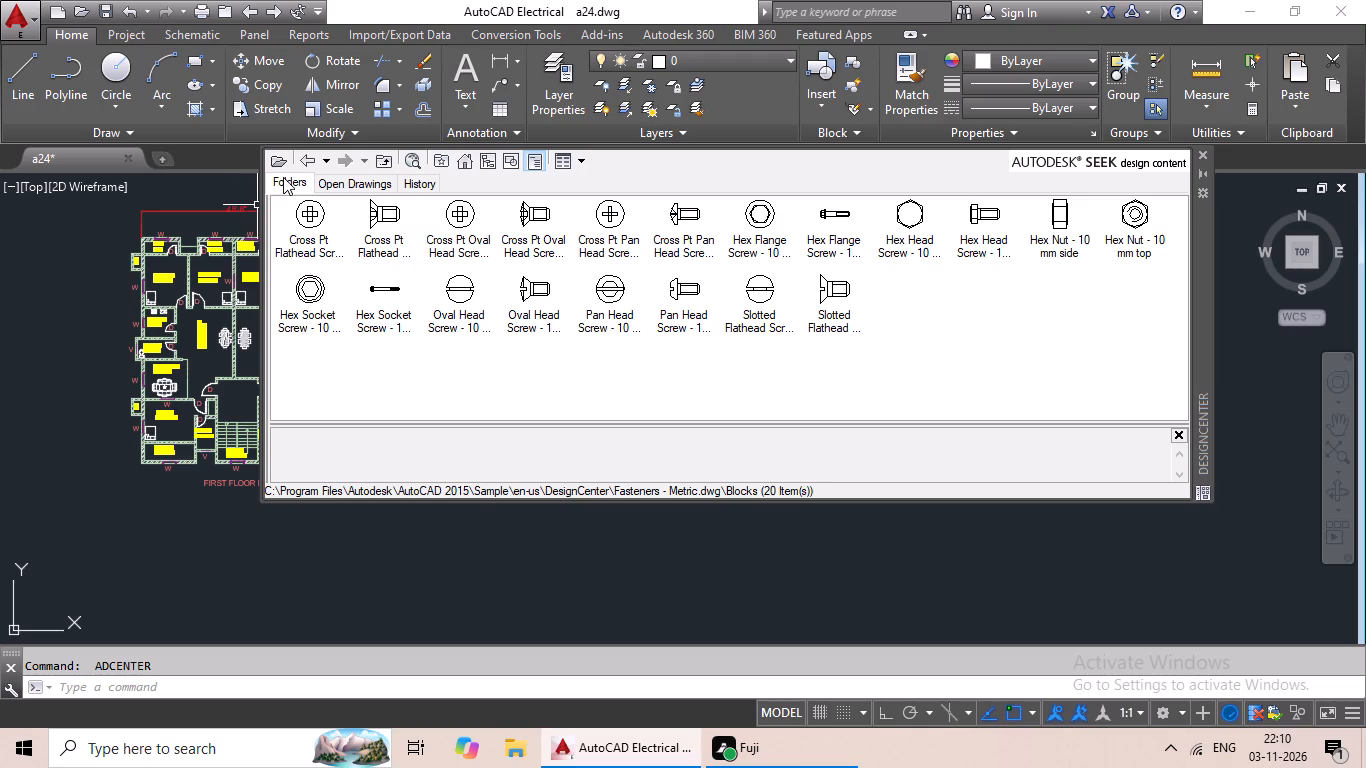
pyautogui.scroll(-1, 283, 177)
pyautogui.click(1197, 154)
# Examine the new layout's stair area and upper rooms alongside the first floor plan.
pyautogui.moveTo(989, 331); pyautogui.dragTo(931, 324, button='middle')
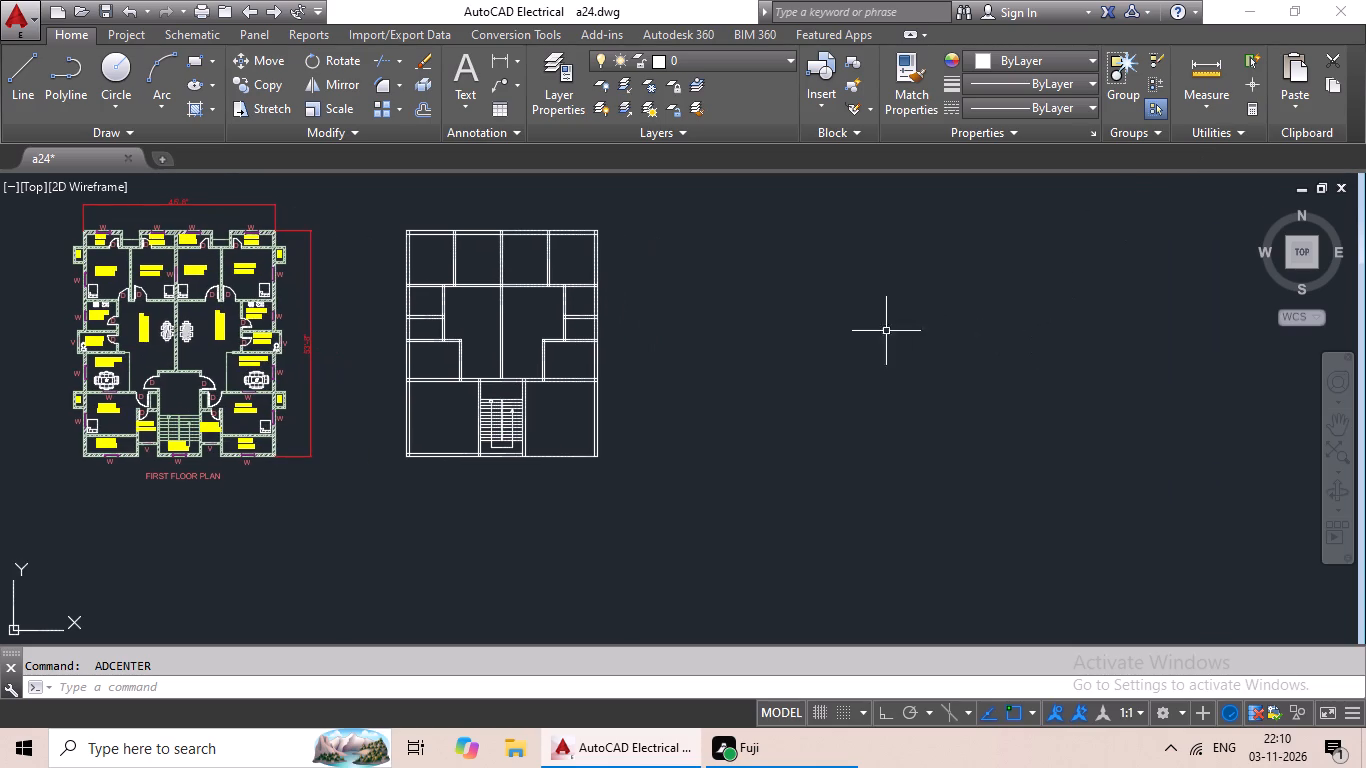
pyautogui.moveTo(778, 401); pyautogui.dragTo(865, 340, button='middle')
pyautogui.scroll(1, 649, 371)
pyautogui.moveTo(647, 351); pyautogui.dragTo(734, 311, button='middle')
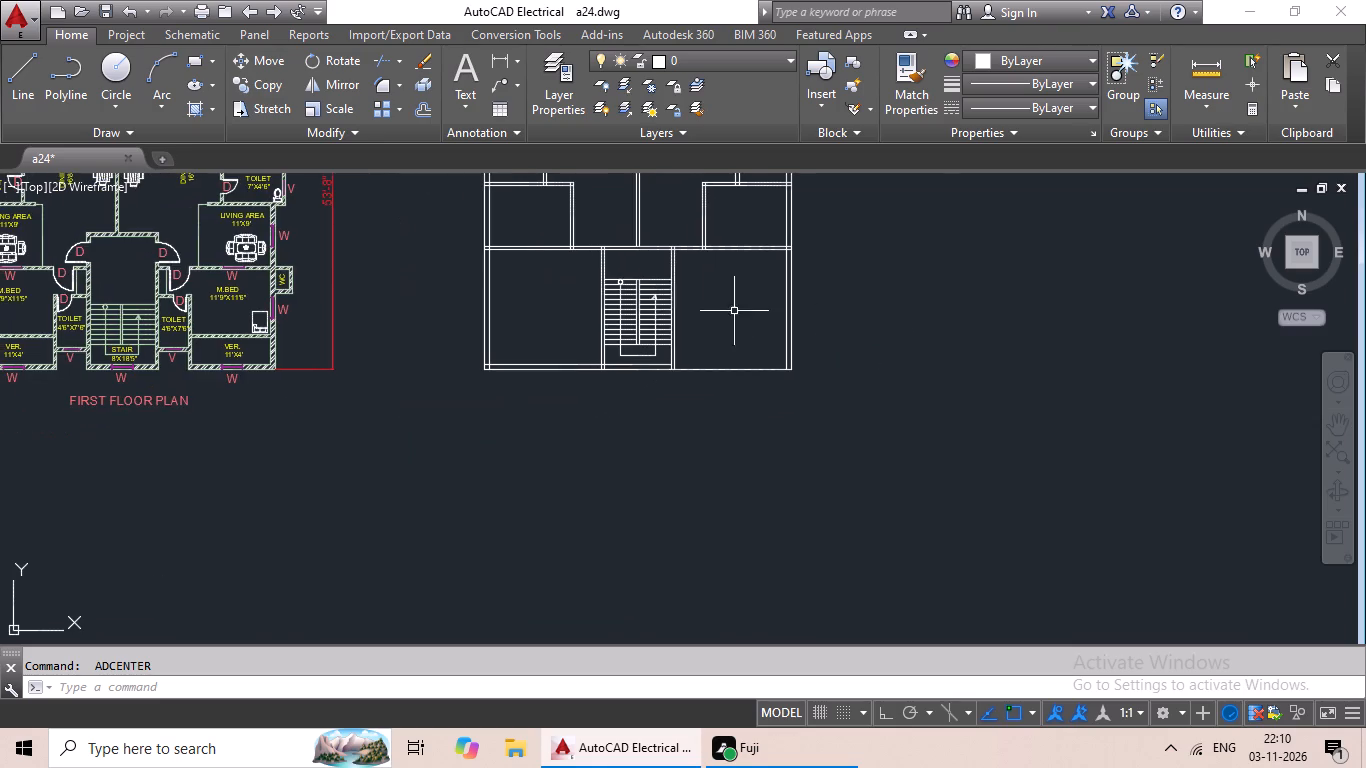
pyautogui.scroll(1, 540, 289)
pyautogui.moveTo(540, 289); pyautogui.dragTo(518, 378, button='middle')
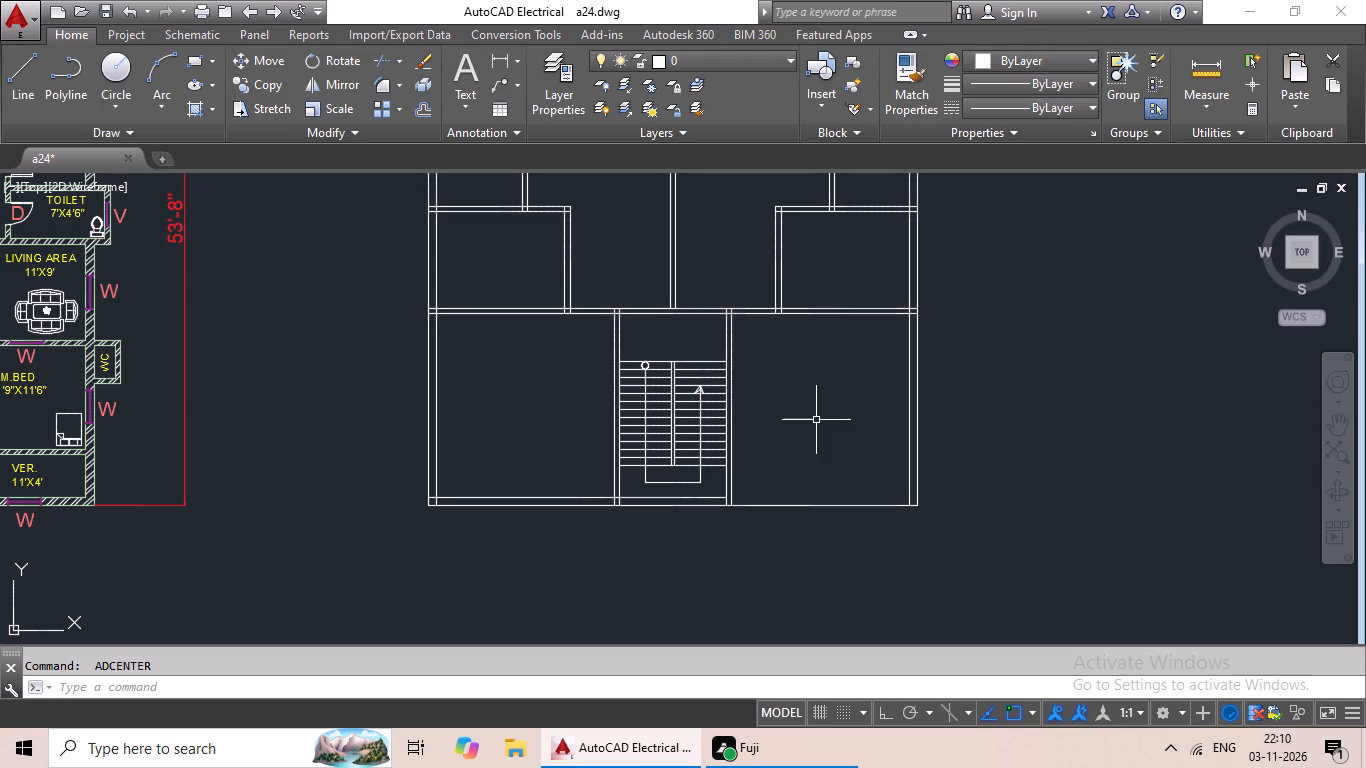
pyautogui.moveTo(825, 407); pyautogui.dragTo(764, 524, button='middle')
pyautogui.scroll(-1, 764, 497)
pyautogui.moveTo(764, 493); pyautogui.dragTo(691, 521, button='middle')
pyautogui.press('Escape')
pyautogui.press('Escape')
pyautogui.moveTo(691, 522); pyautogui.dragTo(707, 491, button='middle')
pyautogui.press('Escape')
pyautogui.press('Escape')
pyautogui.moveTo(699, 490); pyautogui.dragTo(750, 445, button='middle')
pyautogui.moveTo(549, 454); pyautogui.dragTo(581, 434, button='middle')
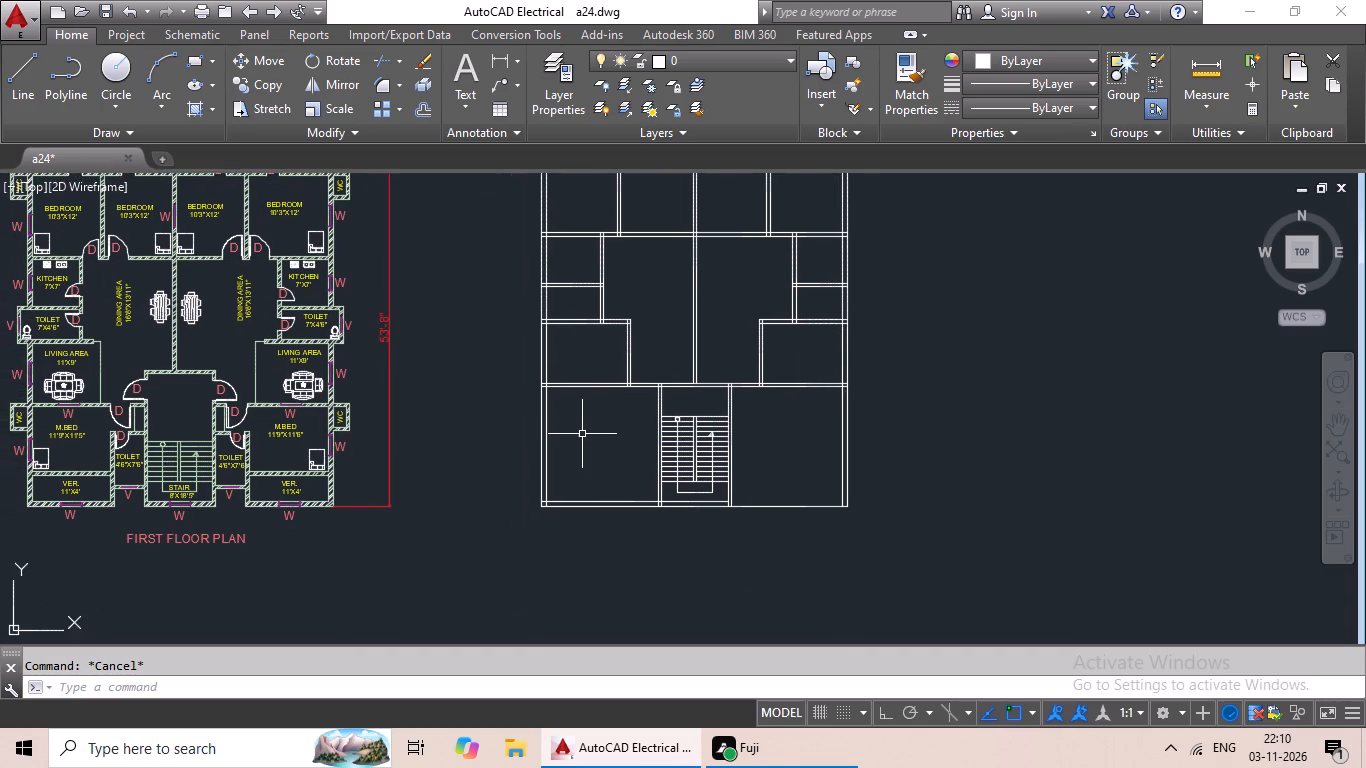
pyautogui.moveTo(585, 434); pyautogui.dragTo(547, 469, button='middle')
pyautogui.moveTo(769, 452); pyautogui.dragTo(720, 519, button='middle')
pyautogui.moveTo(829, 376); pyautogui.dragTo(792, 428, button='middle')
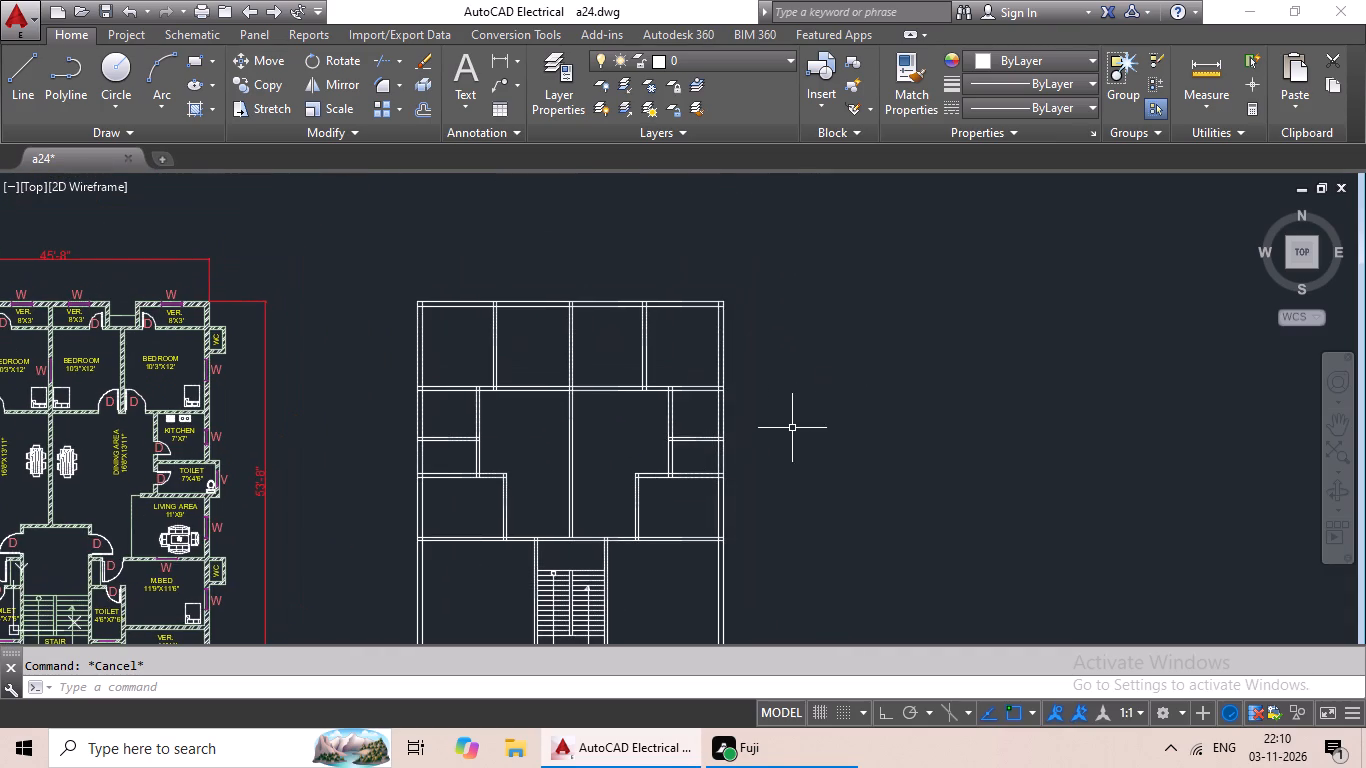
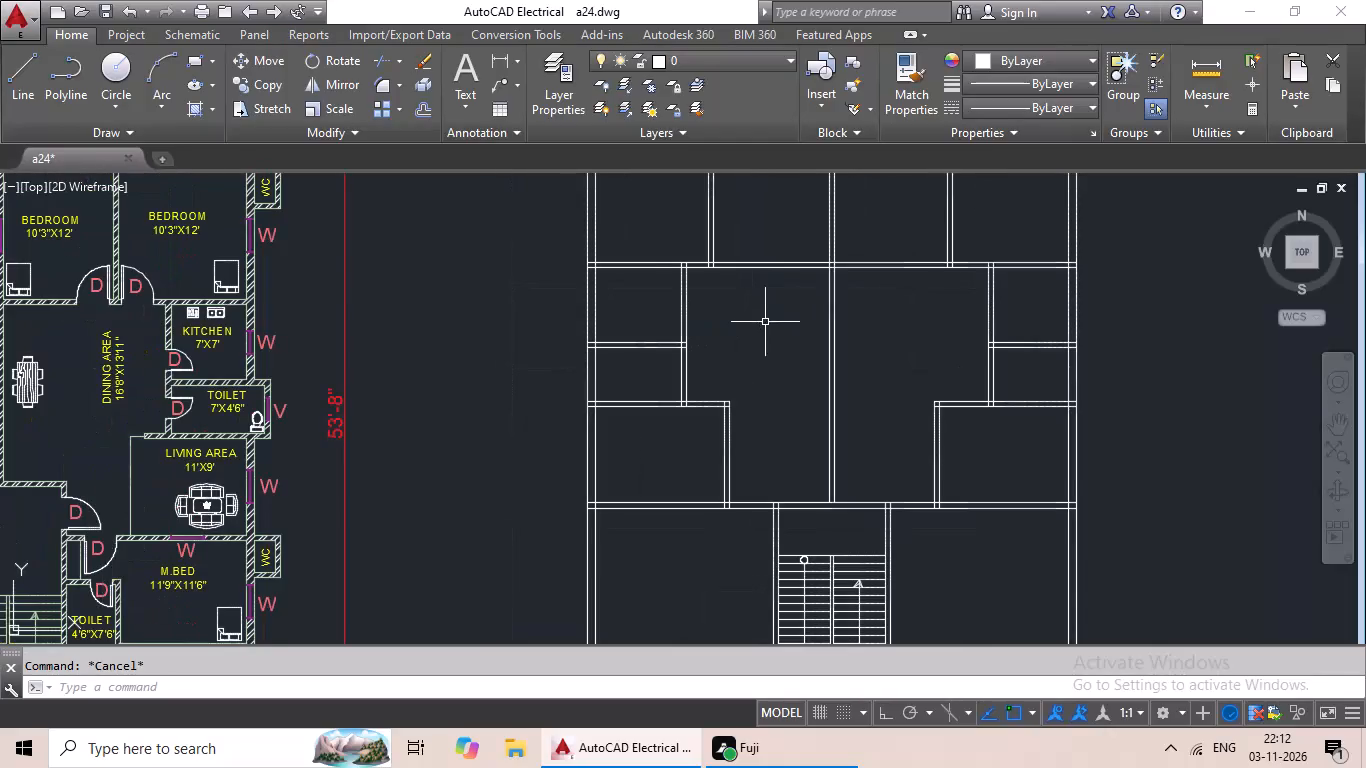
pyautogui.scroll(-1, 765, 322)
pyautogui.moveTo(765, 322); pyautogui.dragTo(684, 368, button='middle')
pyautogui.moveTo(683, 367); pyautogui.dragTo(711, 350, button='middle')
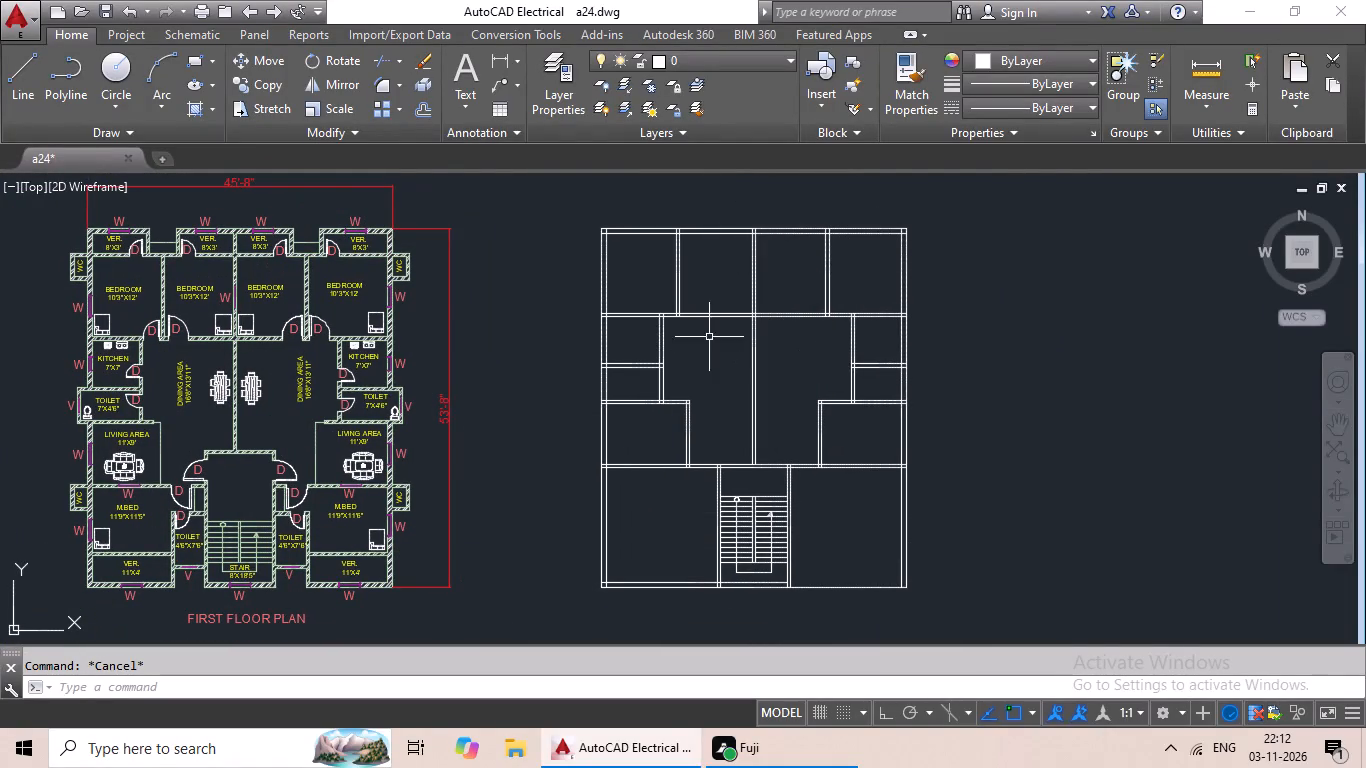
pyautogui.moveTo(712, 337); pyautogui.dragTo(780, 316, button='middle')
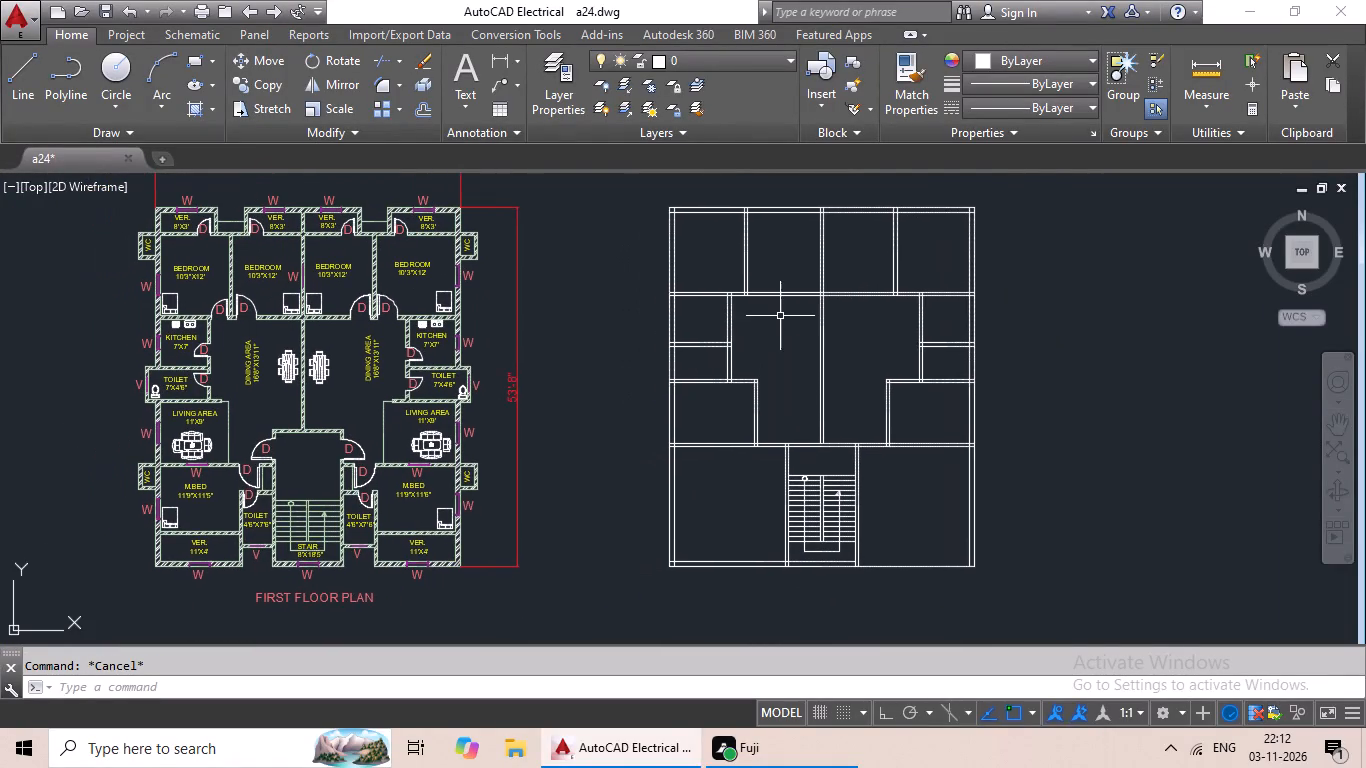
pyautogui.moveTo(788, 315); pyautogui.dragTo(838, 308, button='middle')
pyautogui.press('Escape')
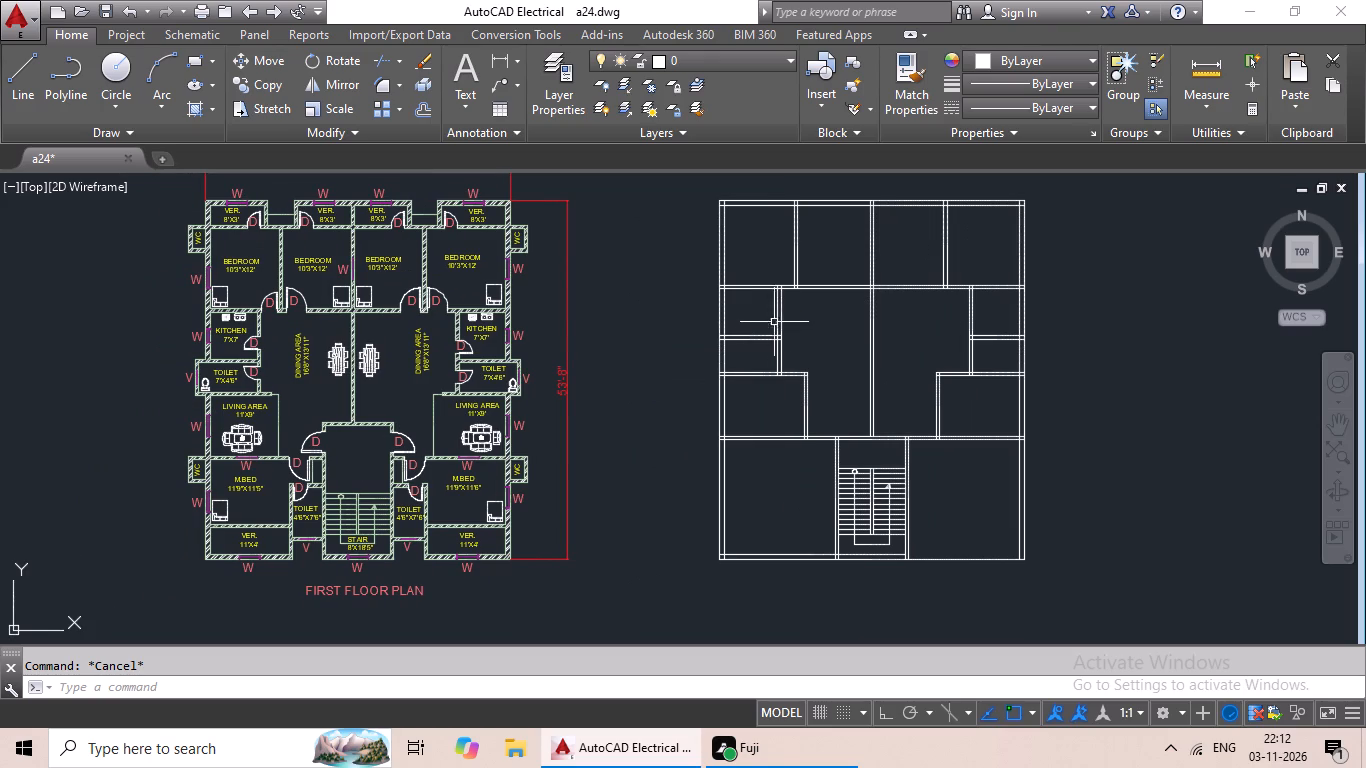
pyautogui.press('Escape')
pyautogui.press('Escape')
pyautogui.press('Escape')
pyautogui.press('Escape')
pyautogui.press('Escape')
# Trim away the inner bottom wall line between the left exterior wall and the stair's left wall in the new layout.
pyautogui.write('tr')
pyautogui.press('space')
pyautogui.press('space')
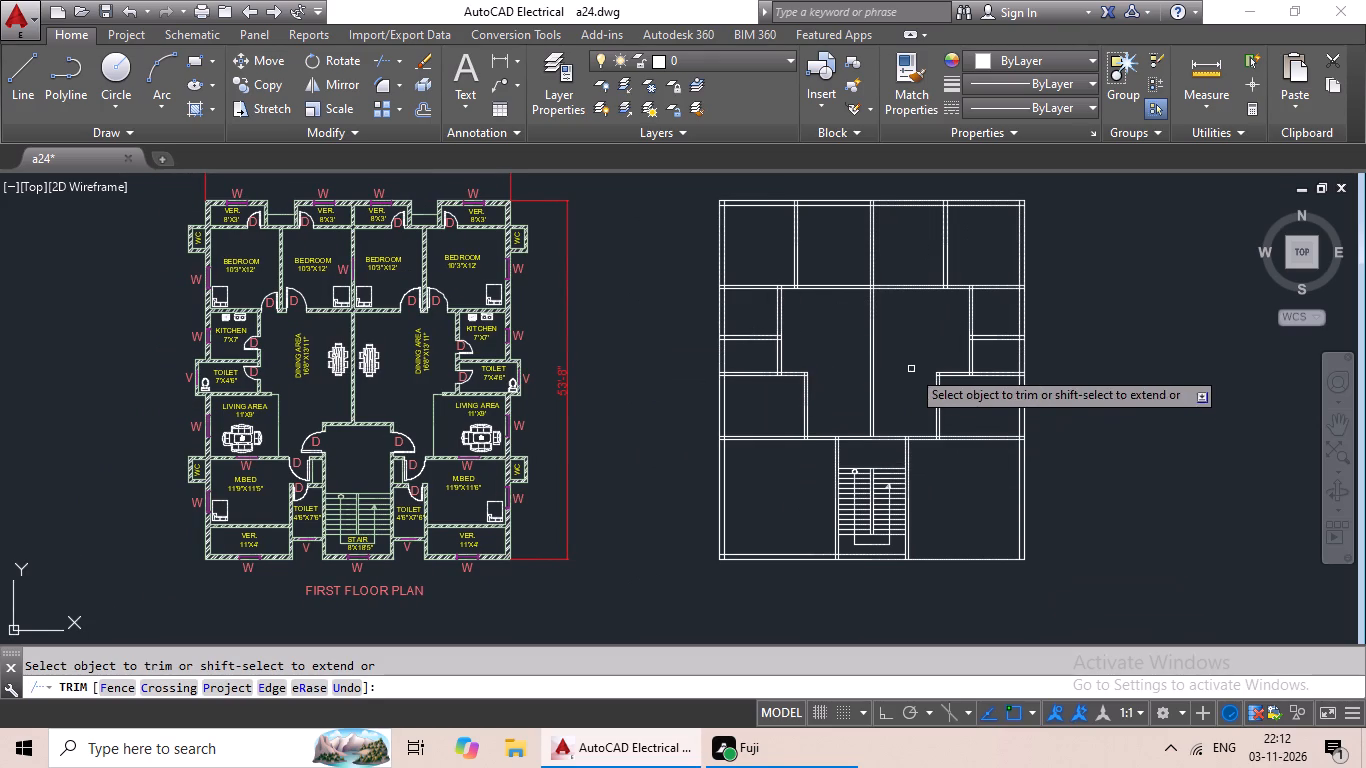
pyautogui.moveTo(912, 363); pyautogui.dragTo(879, 284, button='middle')
pyautogui.scroll(3, 1037, 501)
pyautogui.moveTo(890, 432); pyautogui.dragTo(922, 539, button='middle')
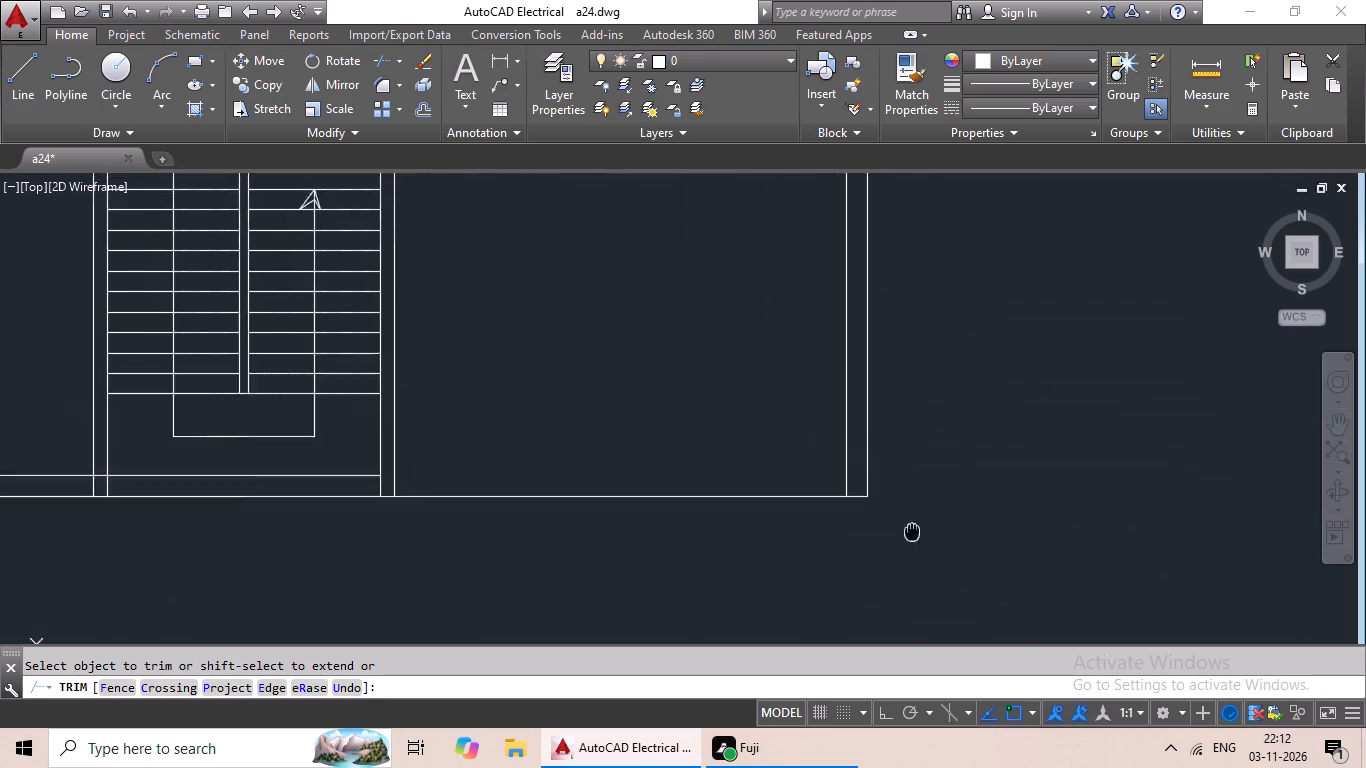
pyautogui.moveTo(922, 539); pyautogui.dragTo(929, 539, button='middle')
pyautogui.scroll(-1, 684, 424)
pyautogui.moveTo(693, 422); pyautogui.dragTo(905, 480, button='middle')
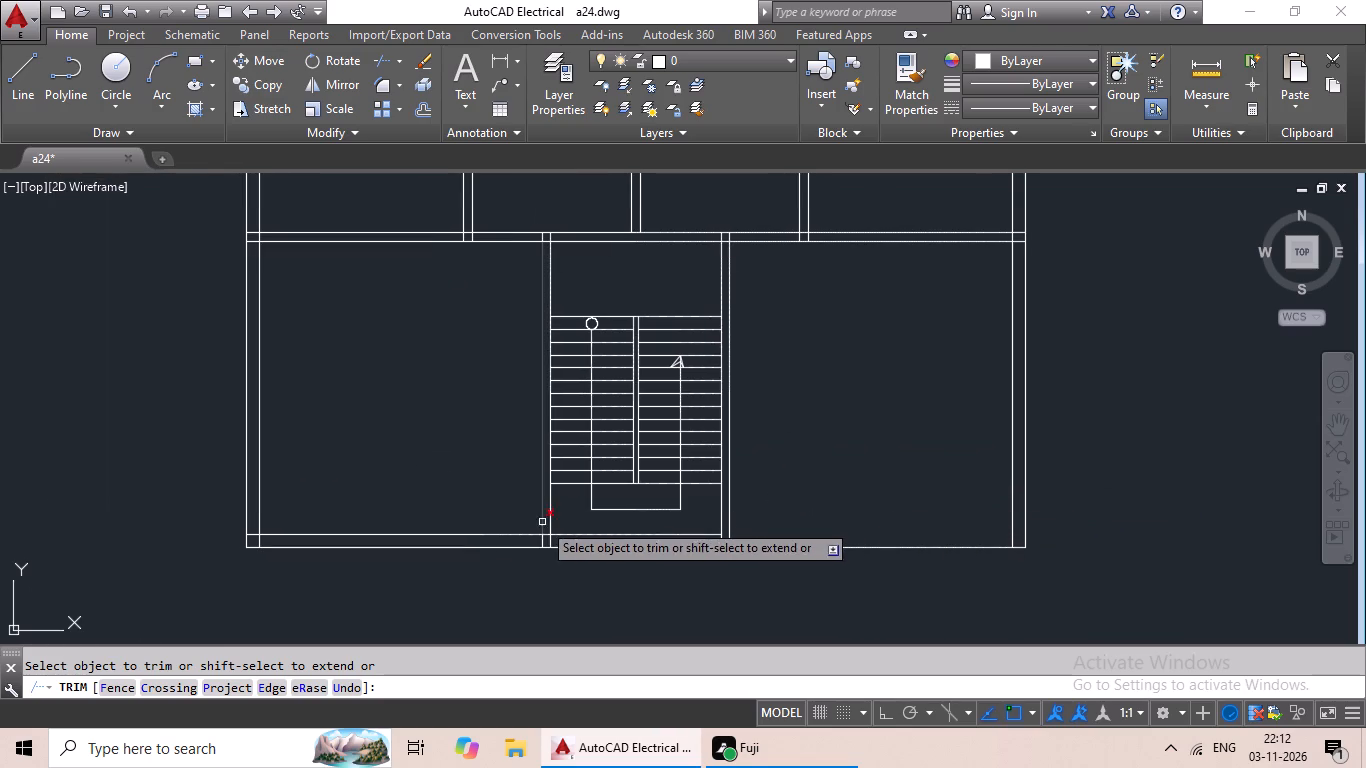
pyautogui.click(491, 538)
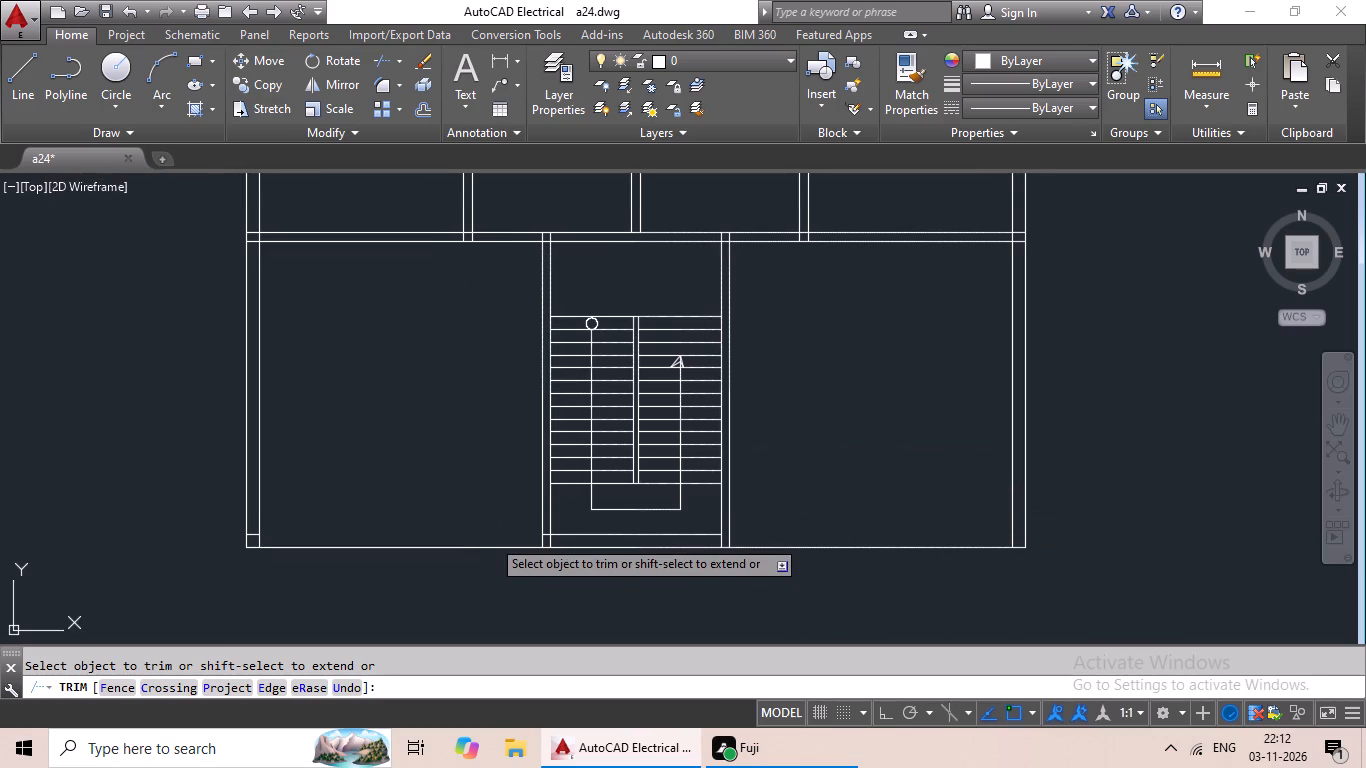
pyautogui.press('Escape')
pyautogui.press('Escape')
pyautogui.press('Escape')
# Delete the leftover short line across the left exterior wall at the new layout's bottom-left corner.
pyautogui.scroll(2, 279, 521)
pyautogui.moveTo(273, 534); pyautogui.dragTo(617, 397, button='middle')
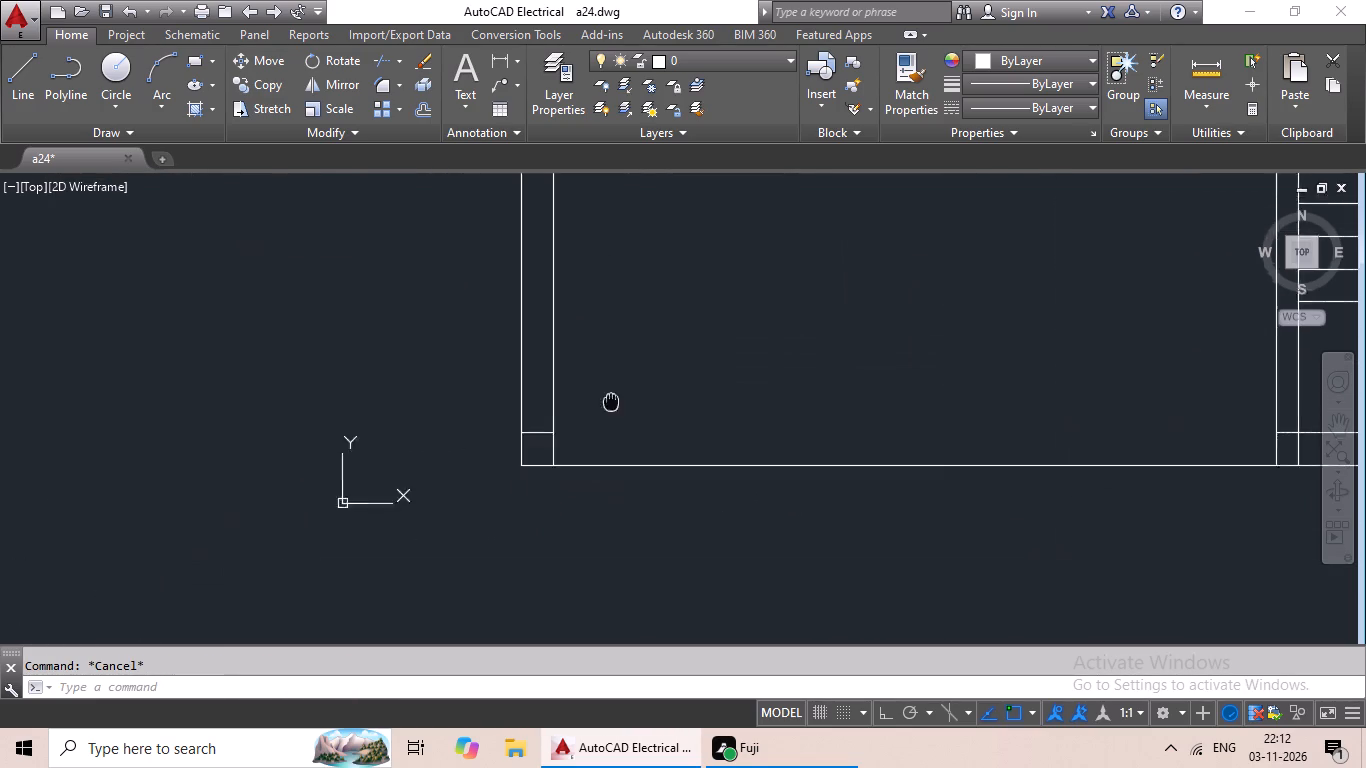
pyautogui.moveTo(617, 397); pyautogui.dragTo(630, 384, button='middle')
pyautogui.scroll(3, 531, 449)
pyautogui.moveTo(671, 255); pyautogui.dragTo(632, 386)
pyautogui.click(632, 386)
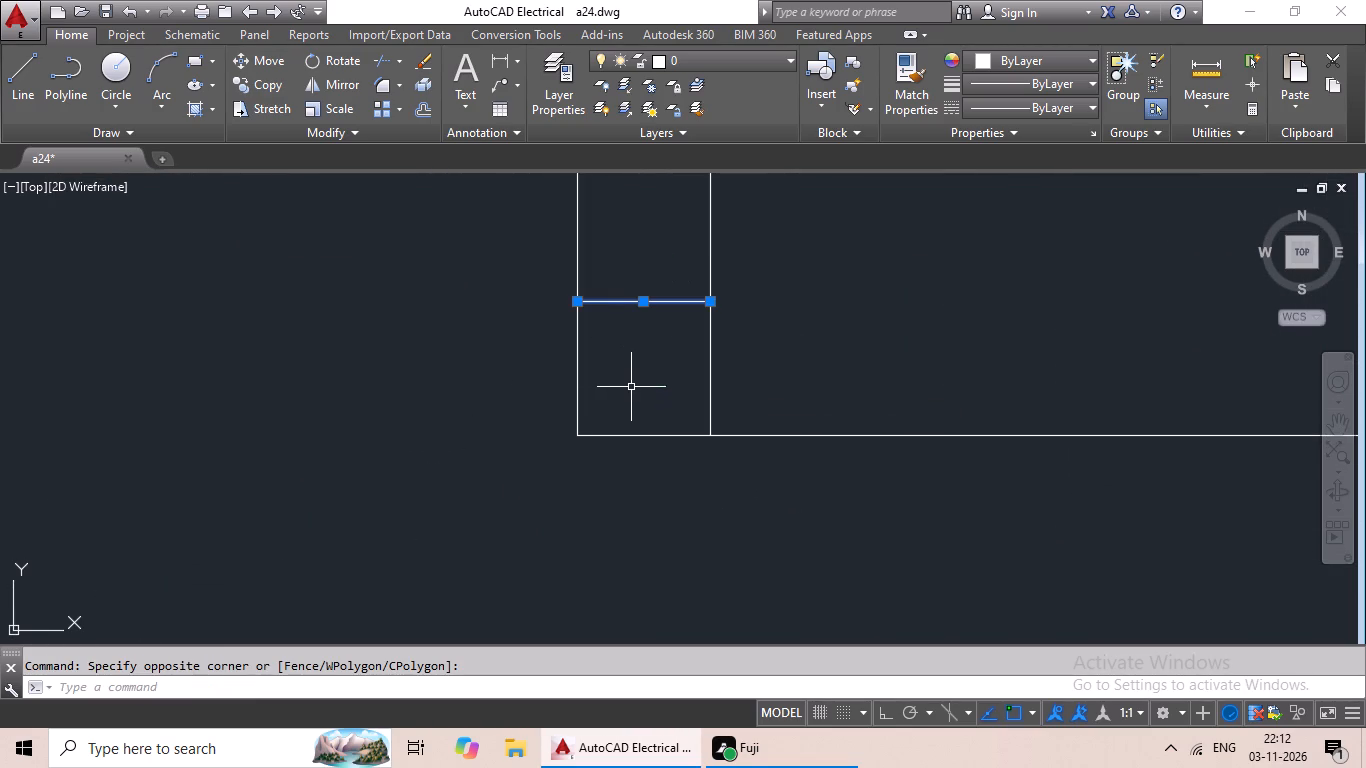
pyautogui.press('Delete')
# Trim the overlapping lines where the horizontal wall above the stair meets the right exterior wall.
pyautogui.scroll(-2, 947, 767)
pyautogui.scroll(-7, 872, 439)
pyautogui.moveTo(878, 481); pyautogui.dragTo(745, 507, button='middle')
pyautogui.moveTo(749, 527); pyautogui.dragTo(696, 527, button='middle')
pyautogui.moveTo(763, 512); pyautogui.dragTo(661, 541, button='middle')
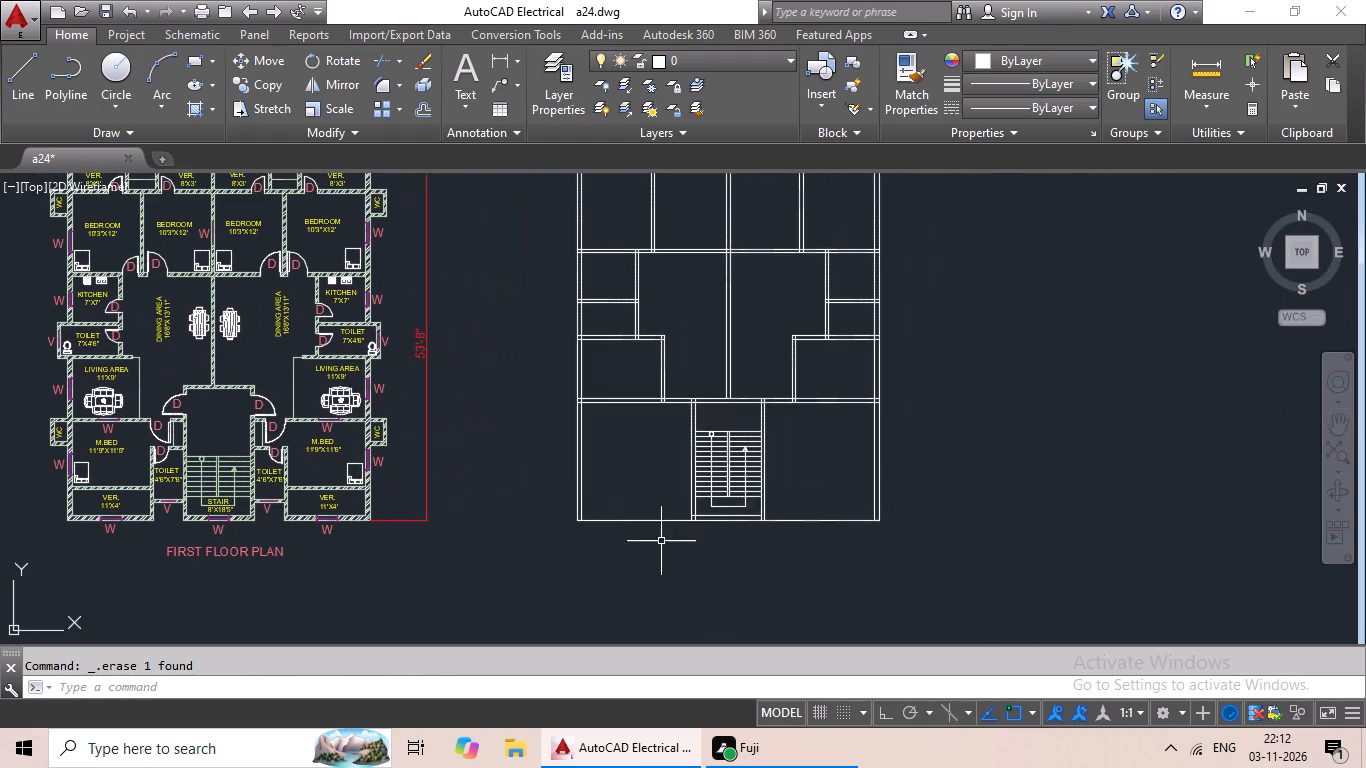
pyautogui.moveTo(823, 489); pyautogui.dragTo(783, 530, button='middle')
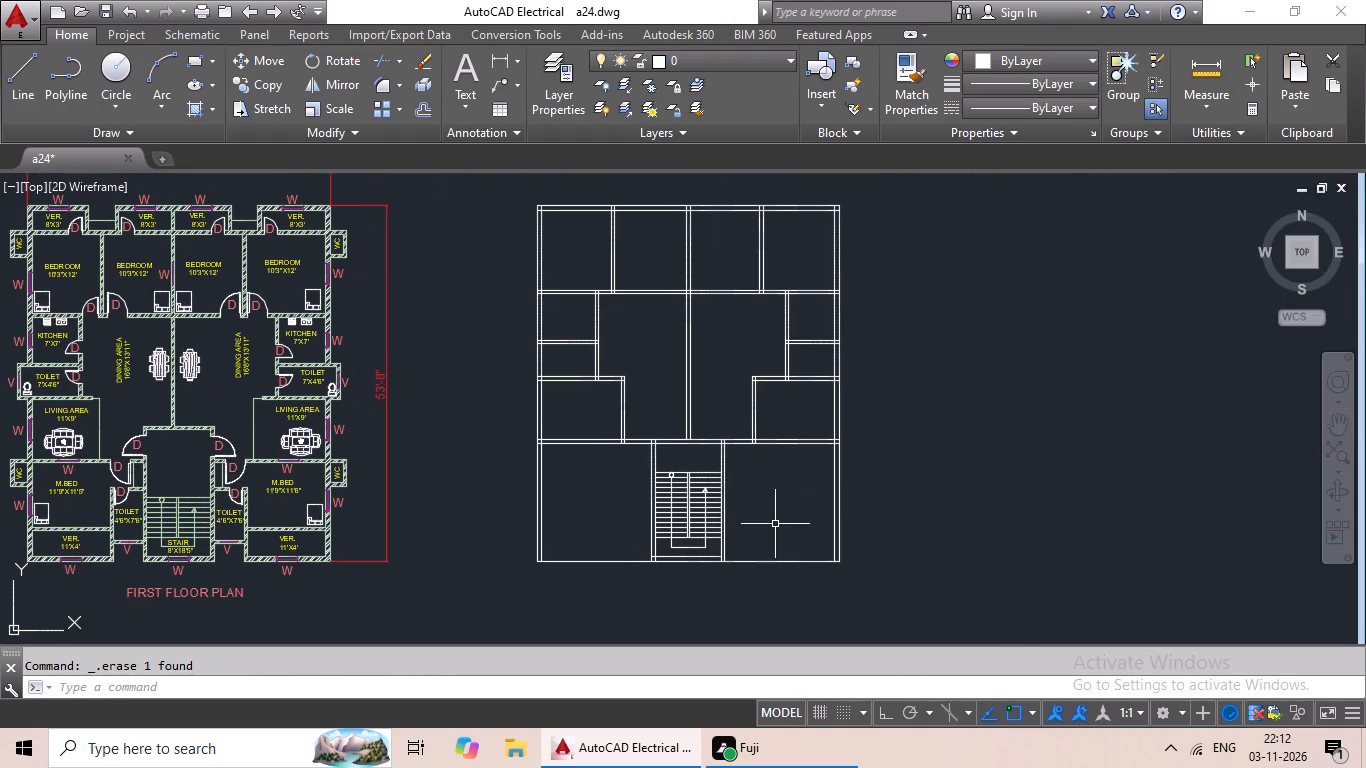
pyautogui.press('Escape')
pyautogui.write('tr')
pyautogui.press('space')
pyautogui.press('space')
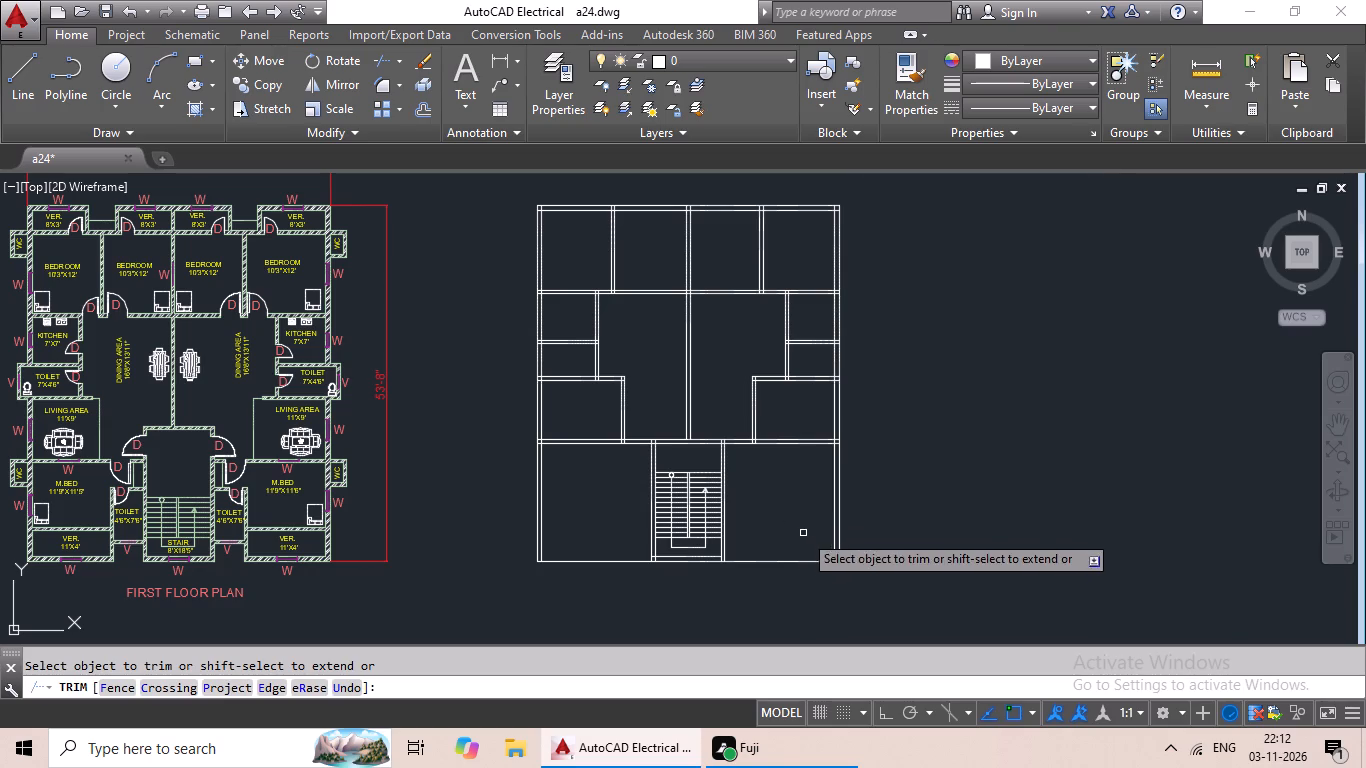
pyautogui.scroll(4, 831, 477)
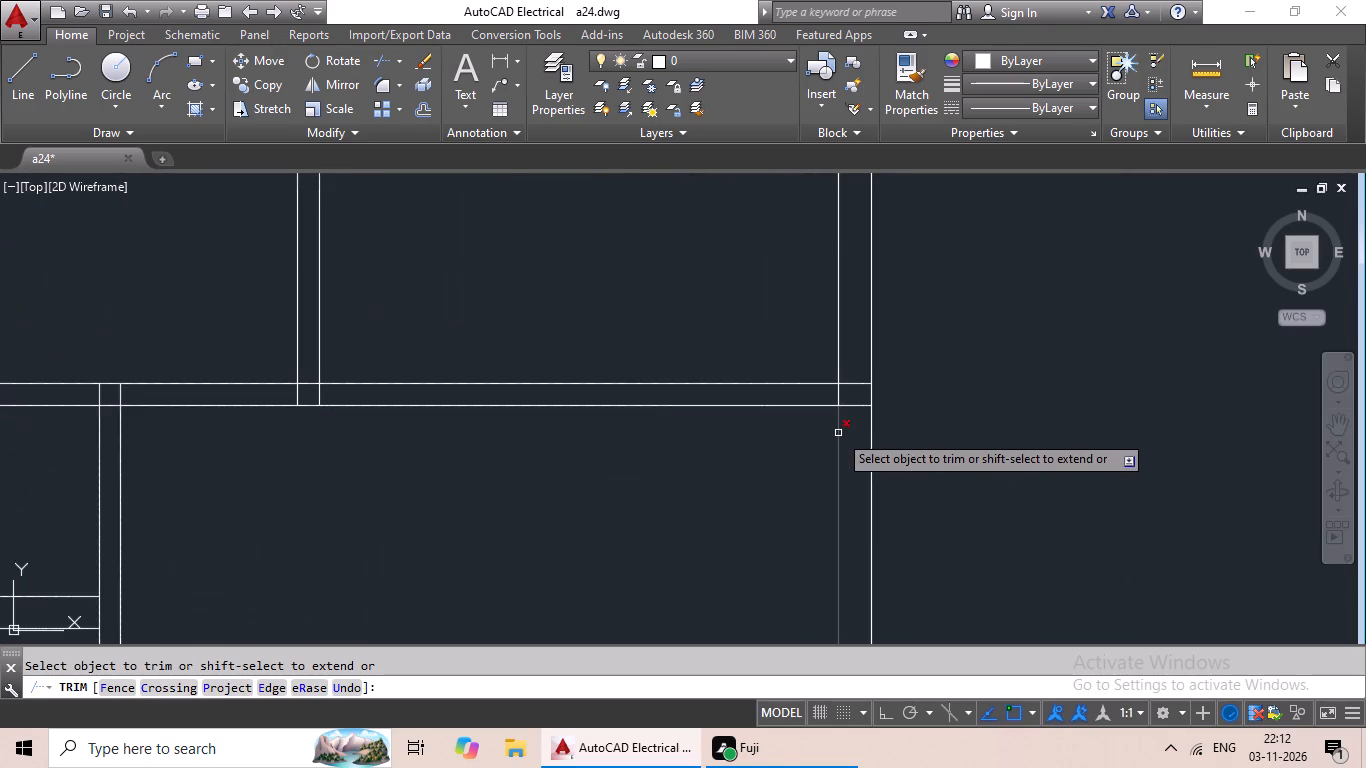
pyautogui.scroll(3, 862, 394)
pyautogui.moveTo(862, 340); pyautogui.dragTo(815, 457)
pyautogui.click(815, 457)
pyautogui.moveTo(814, 390); pyautogui.dragTo(712, 390)
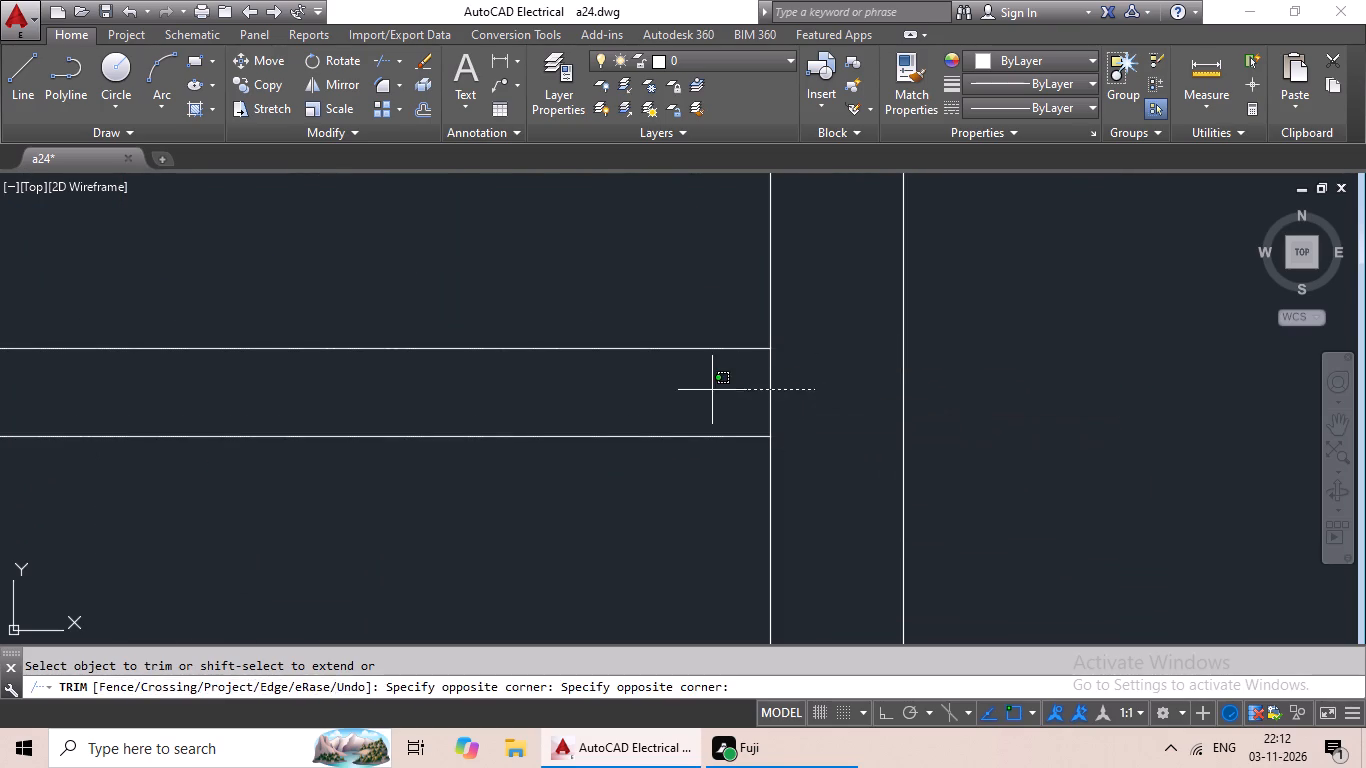
pyautogui.click(712, 390)
pyautogui.moveTo(794, 358); pyautogui.dragTo(746, 380)
pyautogui.click(747, 381)
# Trim the junction where the right L-shaped room's vertical partition meets the horizontal wall above the stair.
pyautogui.scroll(-3, 755, 384)
pyautogui.moveTo(638, 468); pyautogui.dragTo(983, 508, button='middle')
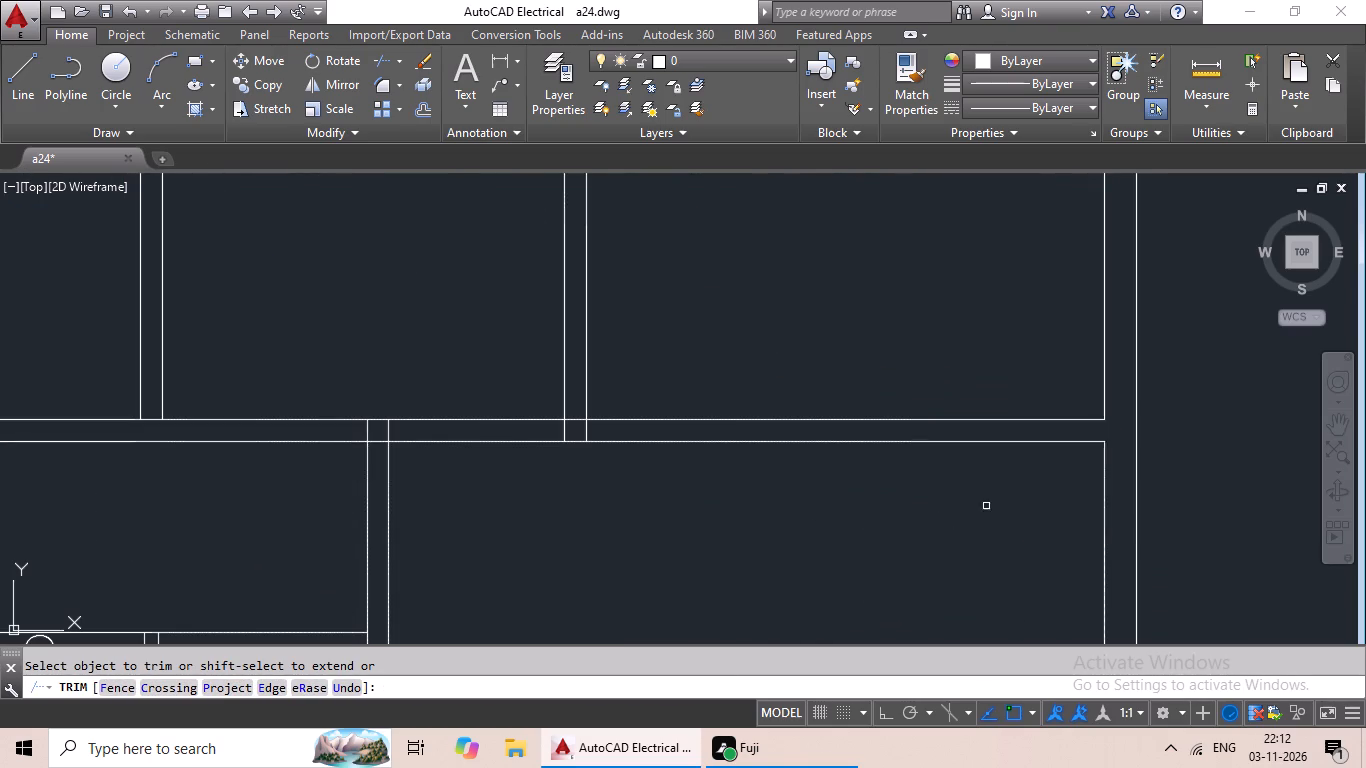
pyautogui.scroll(5, 564, 429)
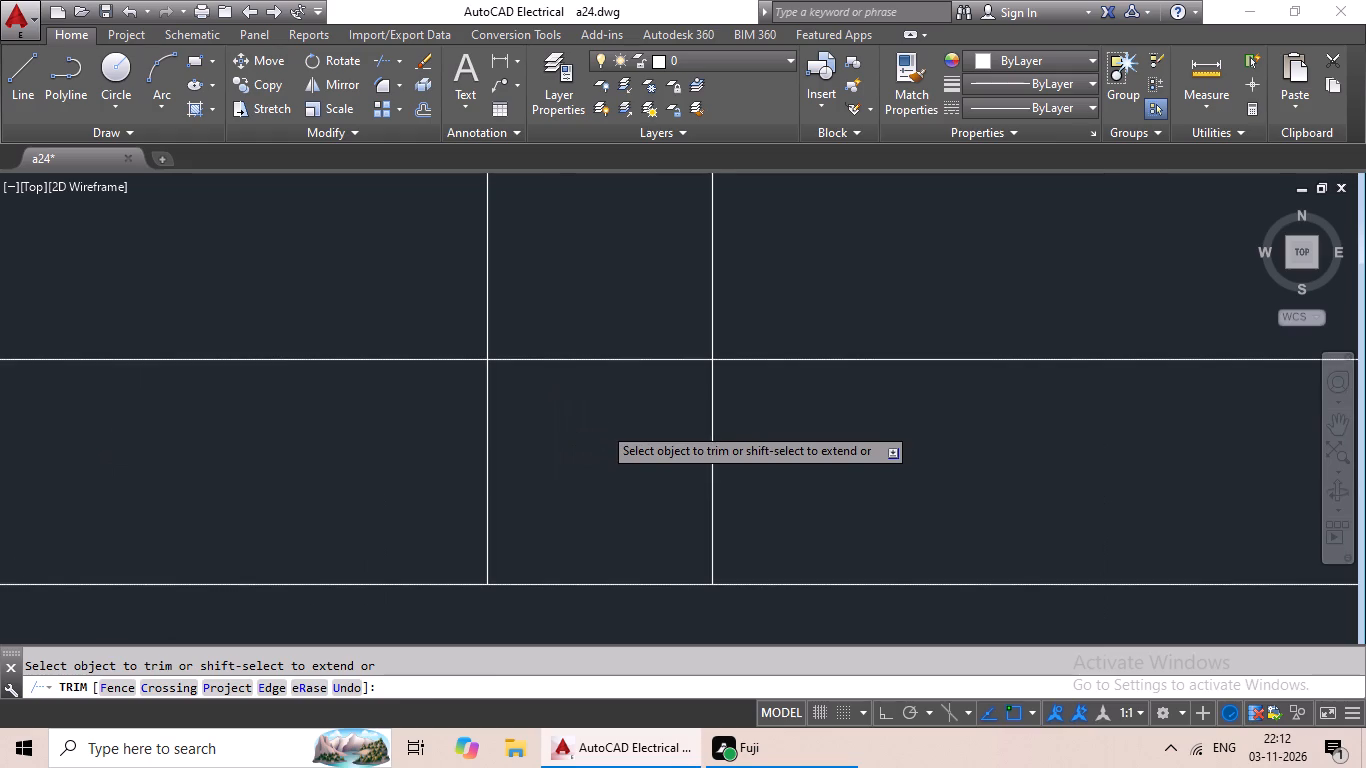
pyautogui.moveTo(808, 407); pyautogui.dragTo(442, 469)
pyautogui.click(382, 474)
pyautogui.moveTo(630, 189); pyautogui.dragTo(561, 383)
pyautogui.click(561, 383)
# Trim the junction where the stair's right wall meets the horizontal wall above the stair, opening the wall gap.
pyautogui.scroll(-2, 600, 364)
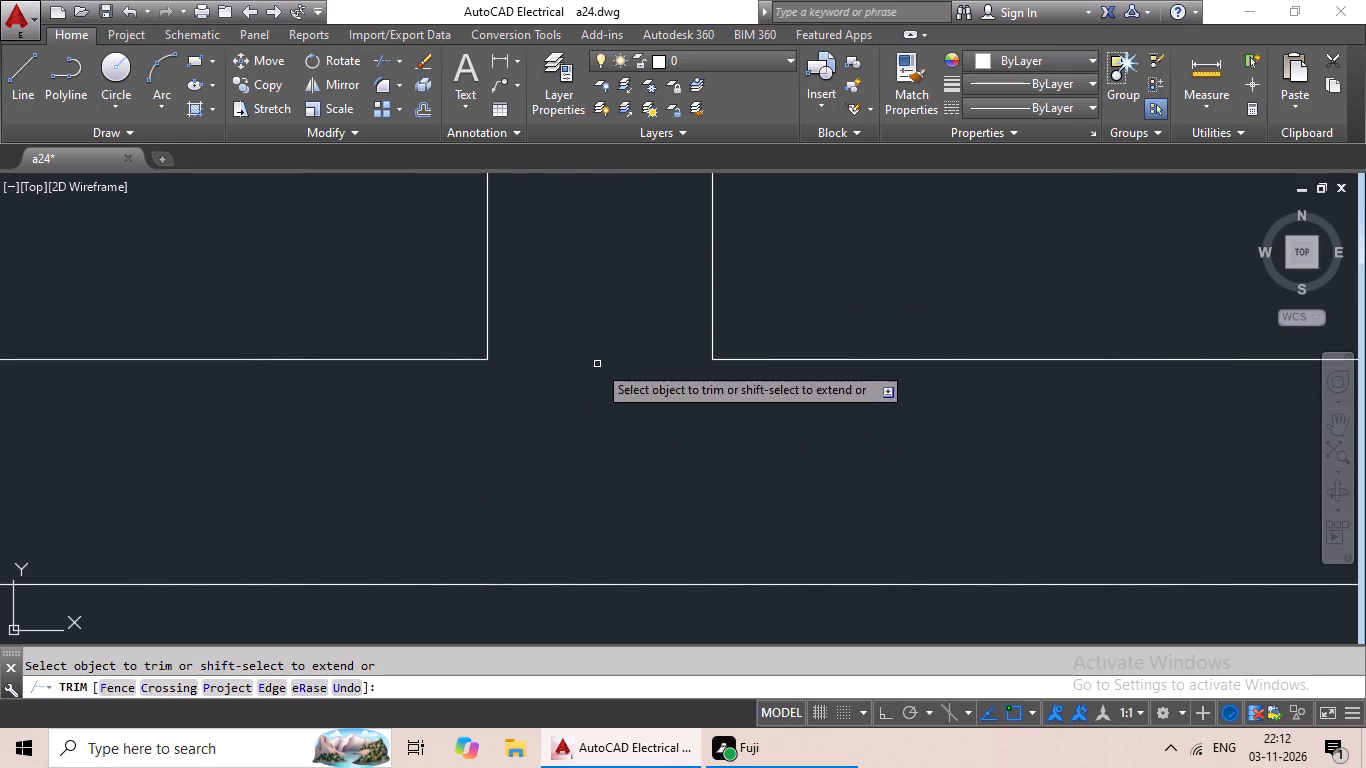
pyautogui.scroll(-2, 597, 364)
pyautogui.moveTo(429, 414); pyautogui.dragTo(837, 418, button='middle')
pyautogui.scroll(3, 701, 404)
pyautogui.moveTo(837, 272); pyautogui.dragTo(352, 369)
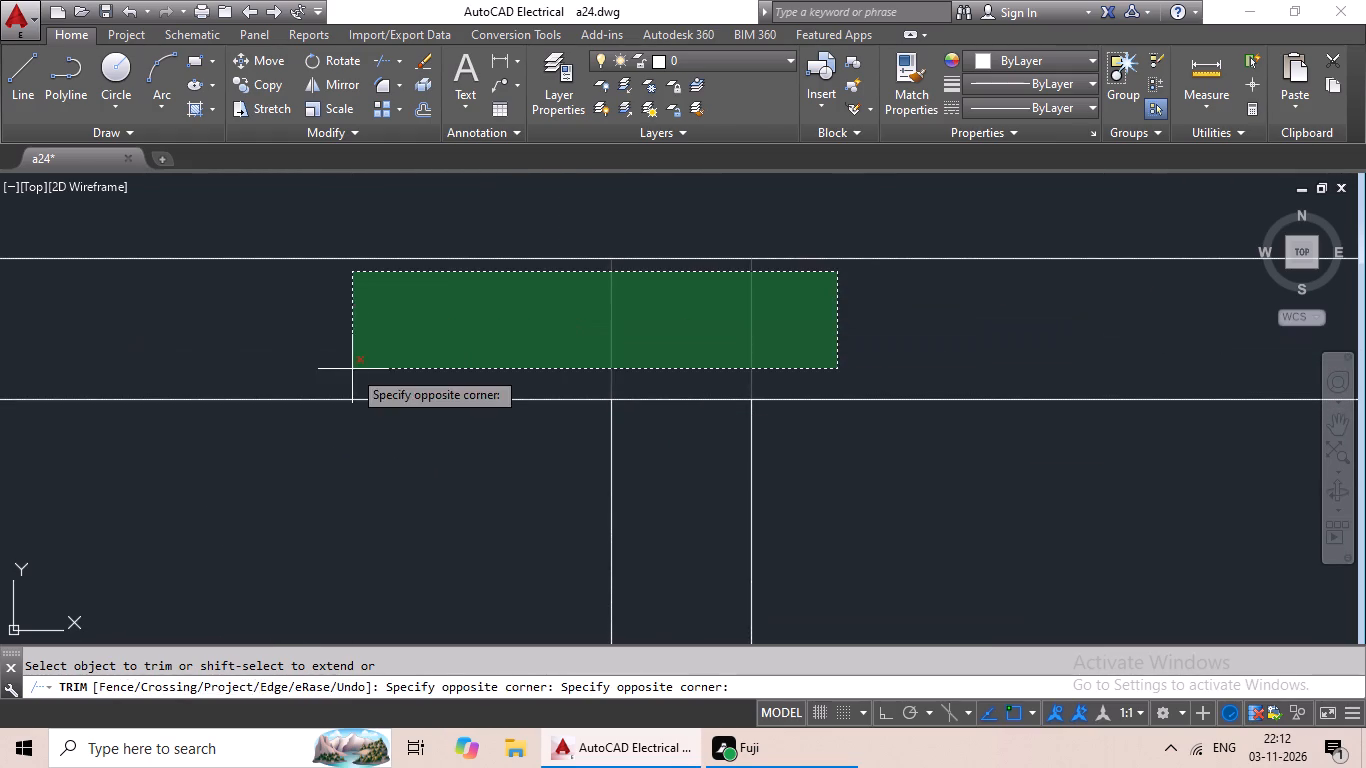
pyautogui.click(352, 369)
pyautogui.moveTo(667, 332); pyautogui.dragTo(659, 446)
pyautogui.click(659, 446)
# Trim the line segment closing the base of the central vertical wall at the horizontal wall above the stair.
pyautogui.scroll(-3, 701, 385)
pyautogui.moveTo(601, 457); pyautogui.dragTo(675, 449, button='middle')
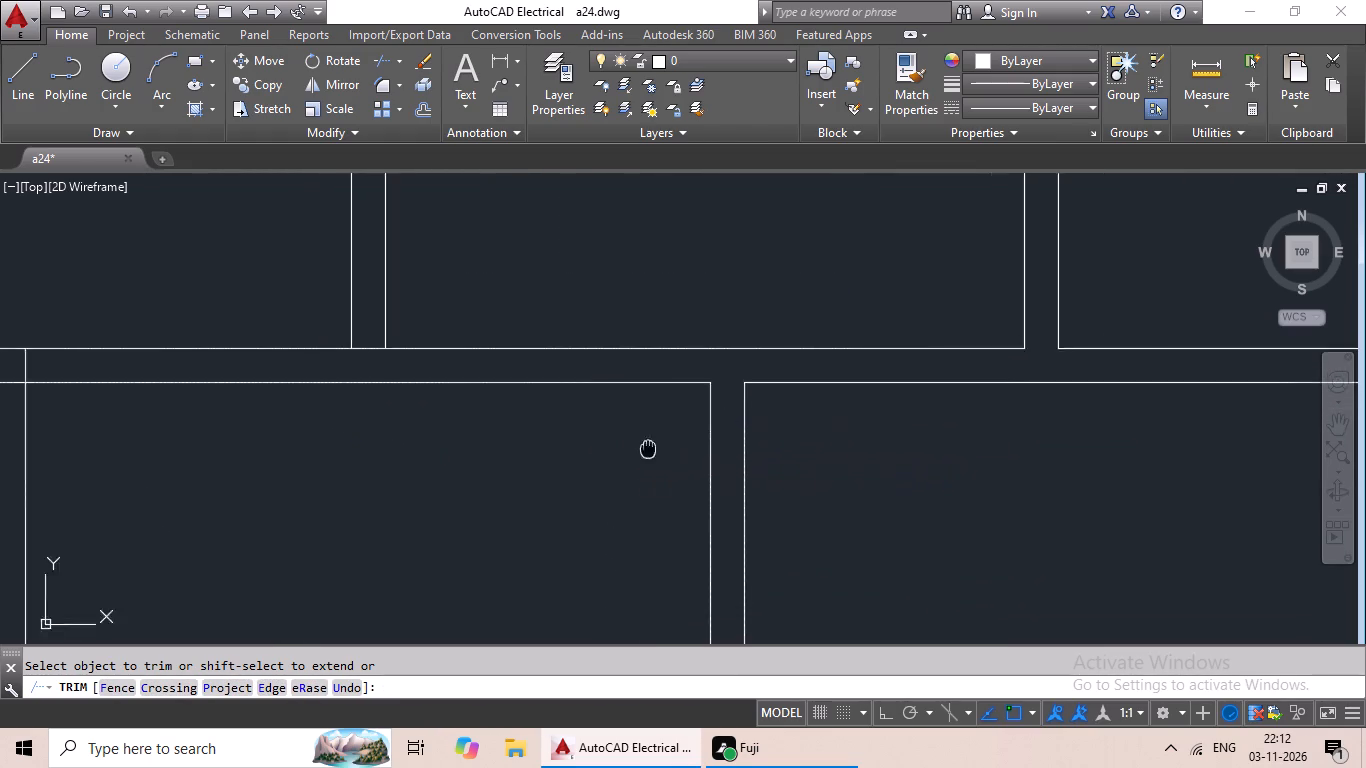
pyautogui.moveTo(675, 449); pyautogui.dragTo(780, 442, button='middle')
pyautogui.scroll(4, 522, 336)
pyautogui.moveTo(528, 306); pyautogui.dragTo(463, 420)
pyautogui.click(463, 420)
# Trim the crossing lines where the stair's left wall joins the horizontal wall above the stair.
pyautogui.scroll(-4, 513, 380)
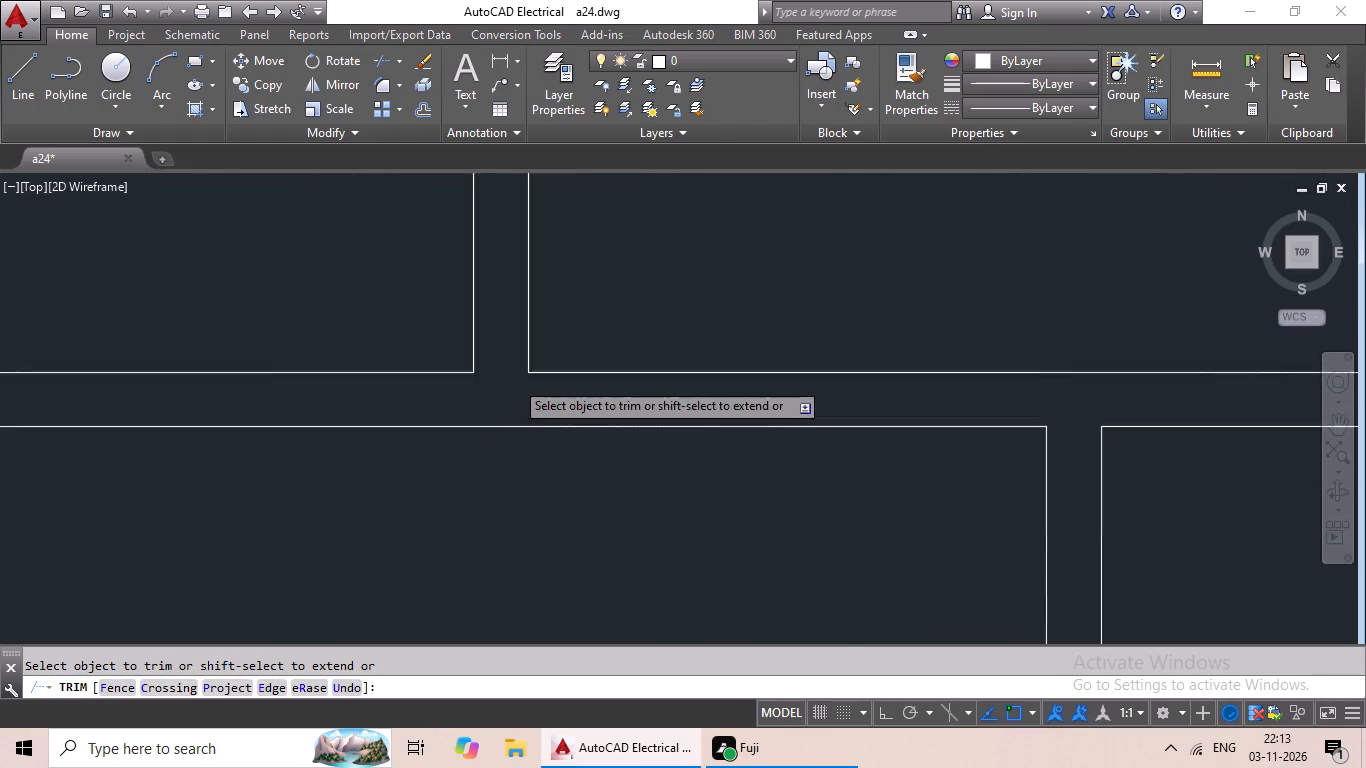
pyautogui.moveTo(458, 478); pyautogui.dragTo(752, 477, button='middle')
pyautogui.scroll(4, 422, 383)
pyautogui.moveTo(669, 396); pyautogui.dragTo(627, 407)
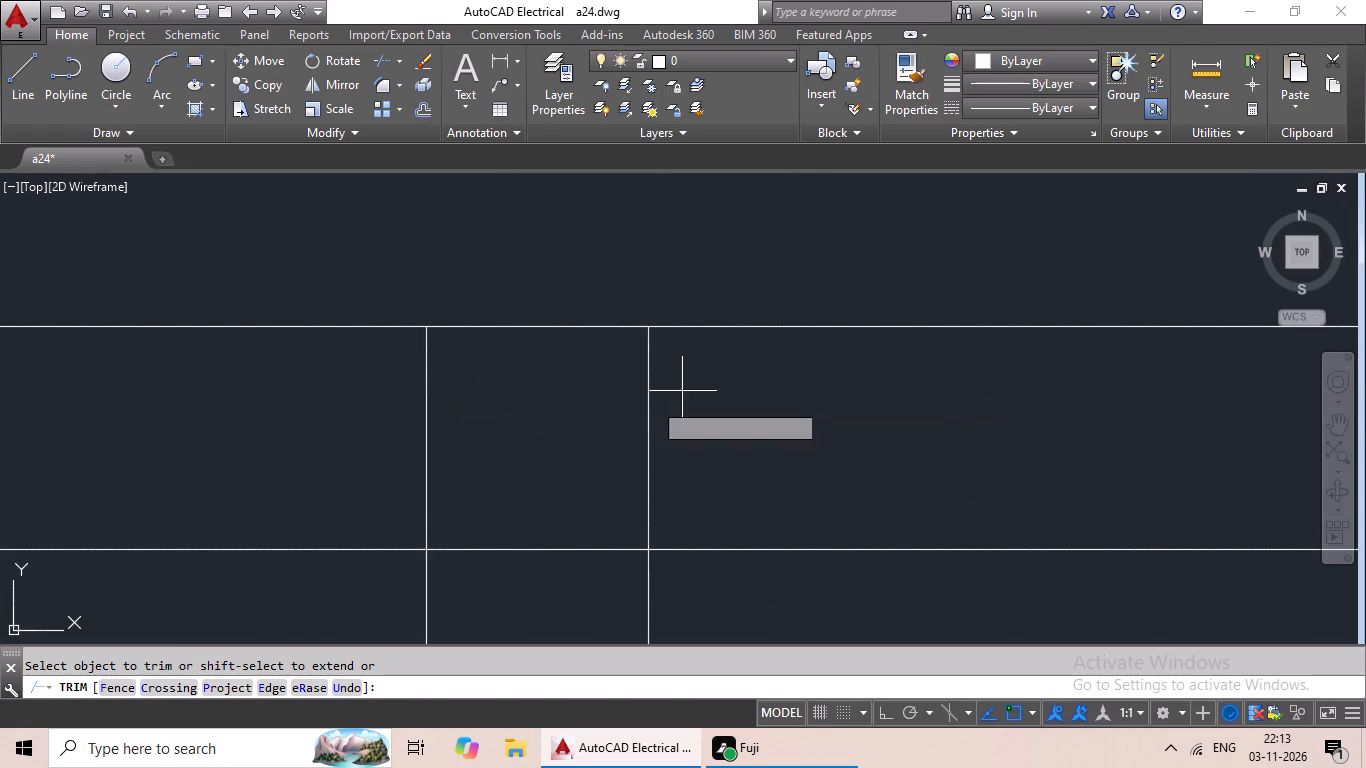
pyautogui.moveTo(627, 407); pyautogui.dragTo(234, 466)
pyautogui.moveTo(230, 463); pyautogui.dragTo(241, 461)
pyautogui.moveTo(503, 497); pyautogui.dragTo(494, 578)
# Trim the junction where the left L-shaped room's vertical partition meets the horizontal wall above the stair.
pyautogui.scroll(-3, 507, 487)
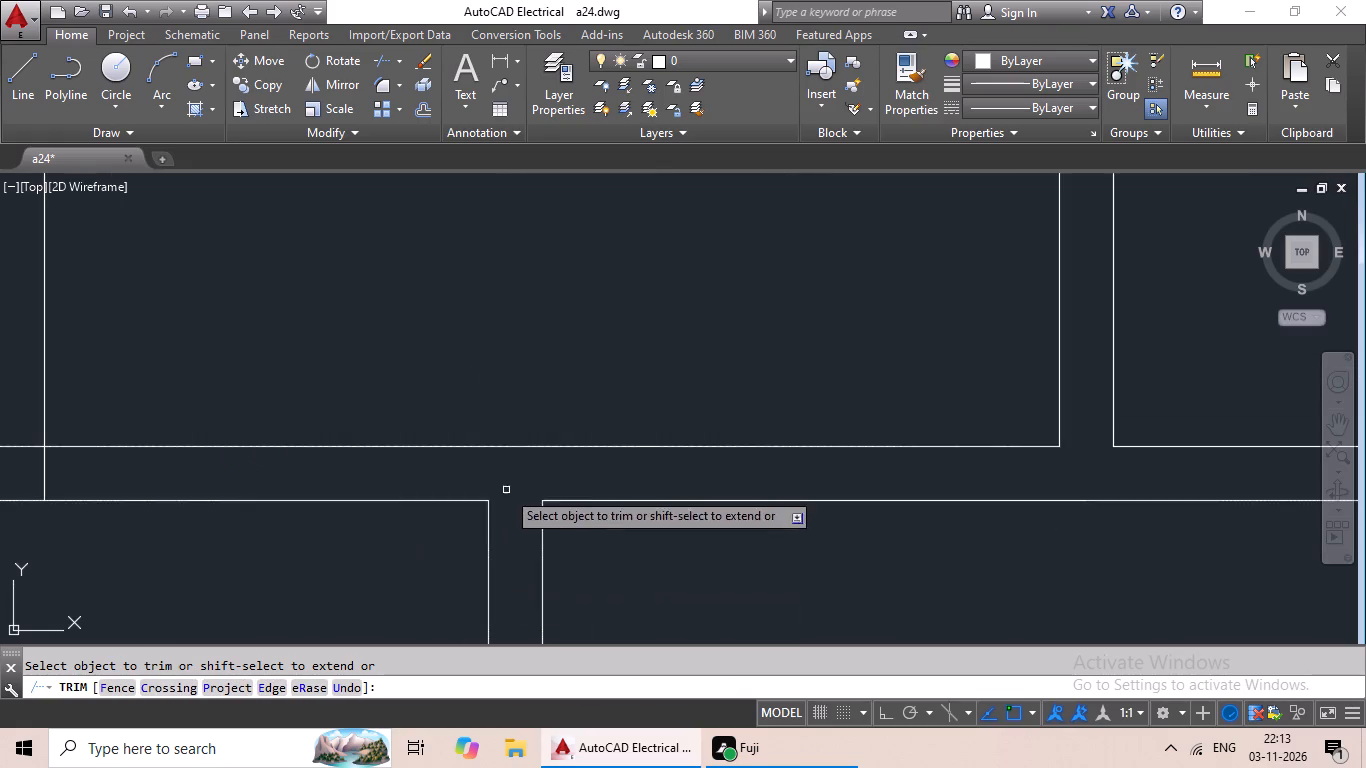
pyautogui.moveTo(280, 513); pyautogui.dragTo(969, 515, button='middle')
pyautogui.scroll(3, 705, 464)
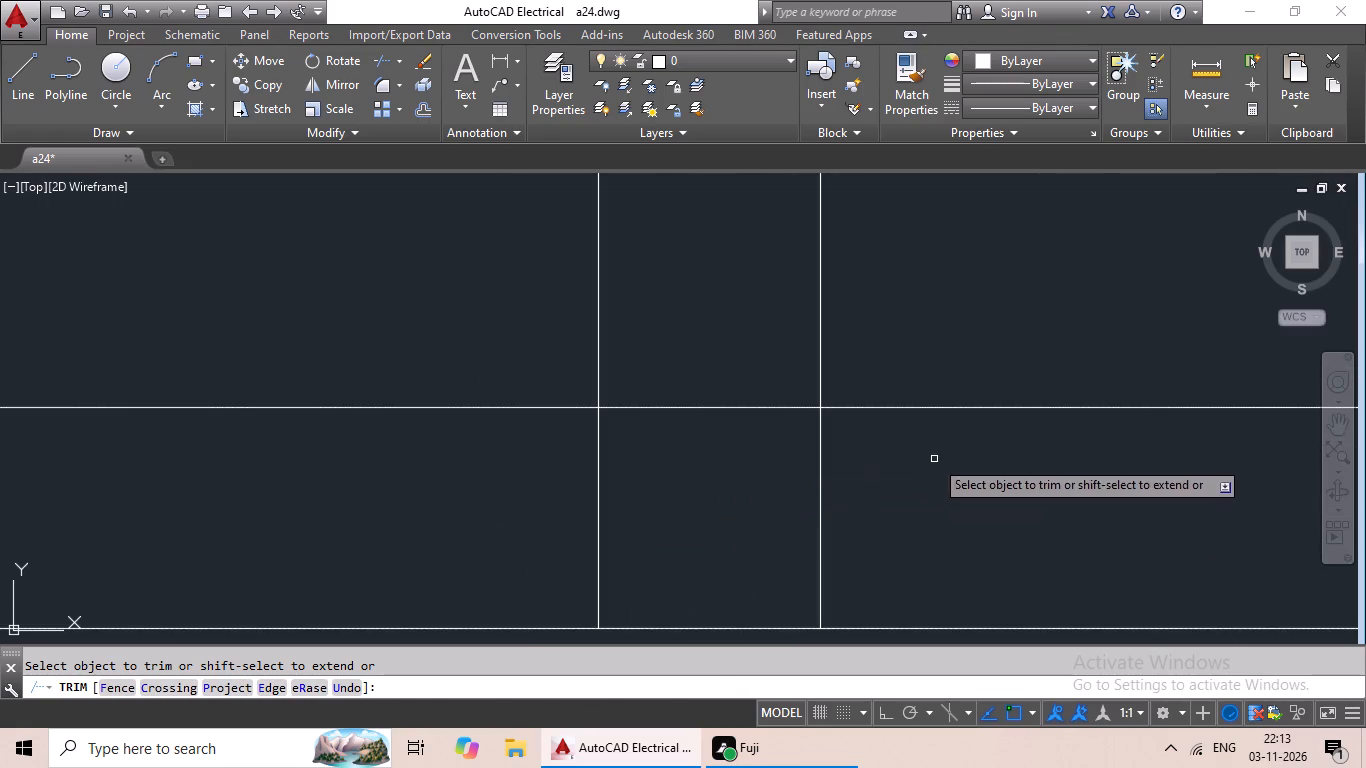
pyautogui.moveTo(931, 458); pyautogui.dragTo(477, 541)
pyautogui.moveTo(477, 541); pyautogui.dragTo(486, 539)
pyautogui.moveTo(712, 350); pyautogui.dragTo(664, 483)
pyautogui.click(664, 483)
# Trim the overlapping lines where the horizontal wall above the stair meets the left exterior wall.
pyautogui.scroll(-3, 712, 444)
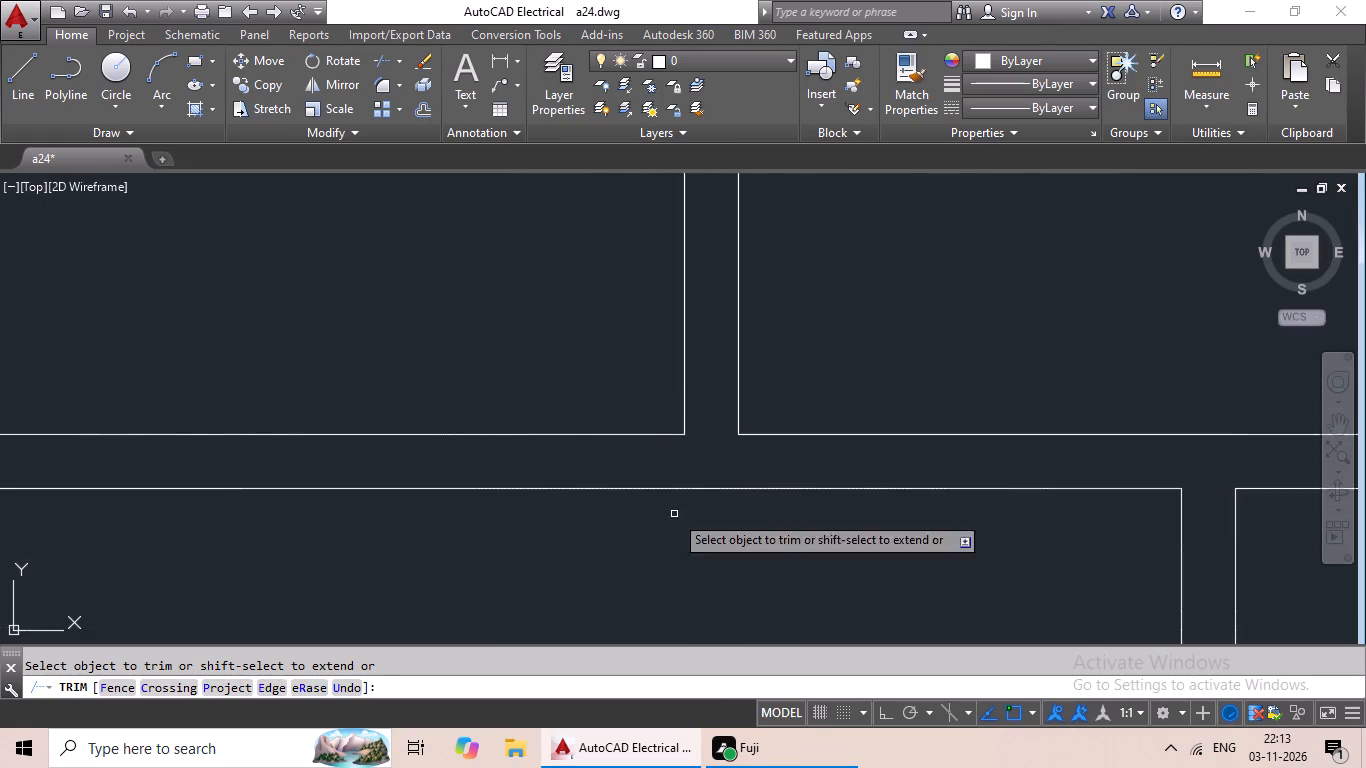
pyautogui.moveTo(674, 514); pyautogui.dragTo(791, 406, button='middle')
pyautogui.scroll(-1, 737, 447)
pyautogui.moveTo(713, 475); pyautogui.dragTo(843, 432, button='middle')
pyautogui.scroll(-2, 587, 491)
pyautogui.moveTo(576, 497); pyautogui.dragTo(789, 452, button='middle')
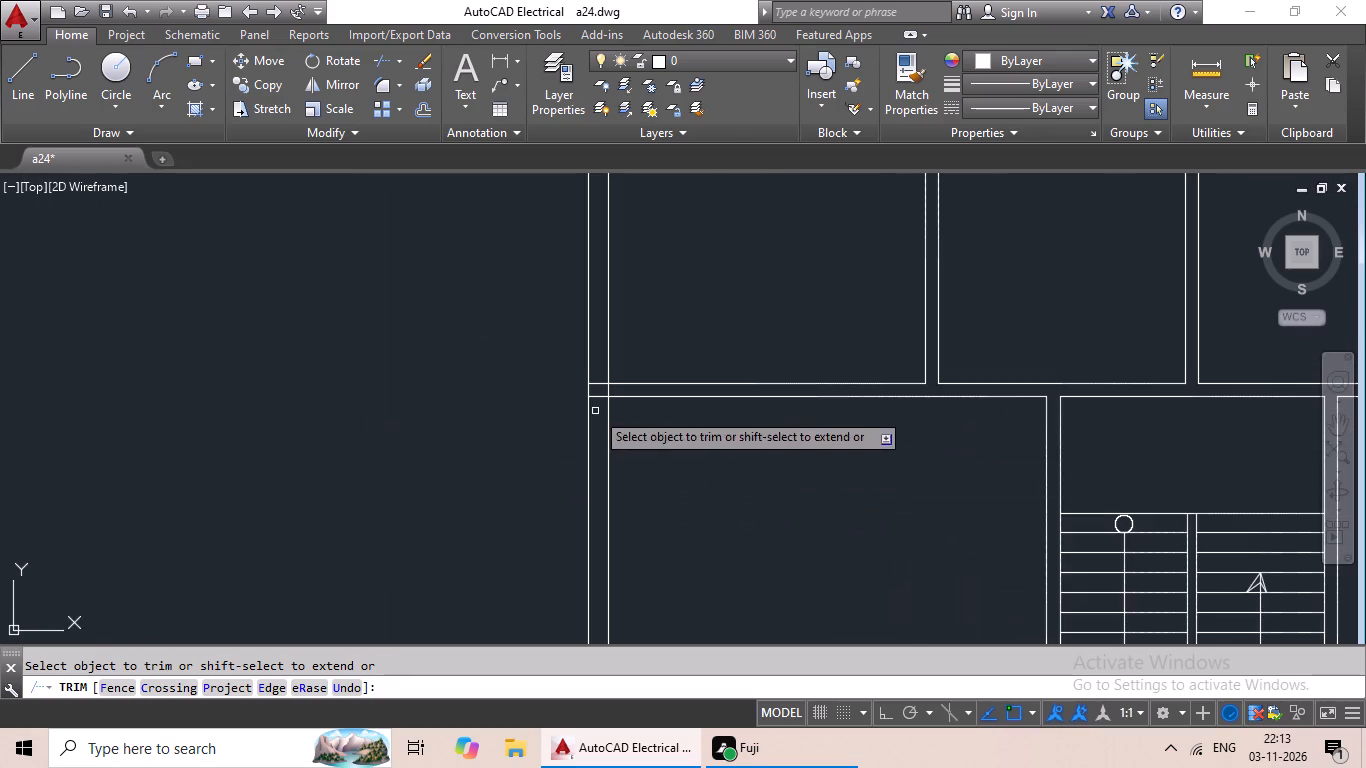
pyautogui.scroll(5, 603, 399)
pyautogui.moveTo(684, 273); pyautogui.dragTo(565, 323)
pyautogui.click(562, 327)
pyautogui.moveTo(557, 193); pyautogui.dragTo(496, 363)
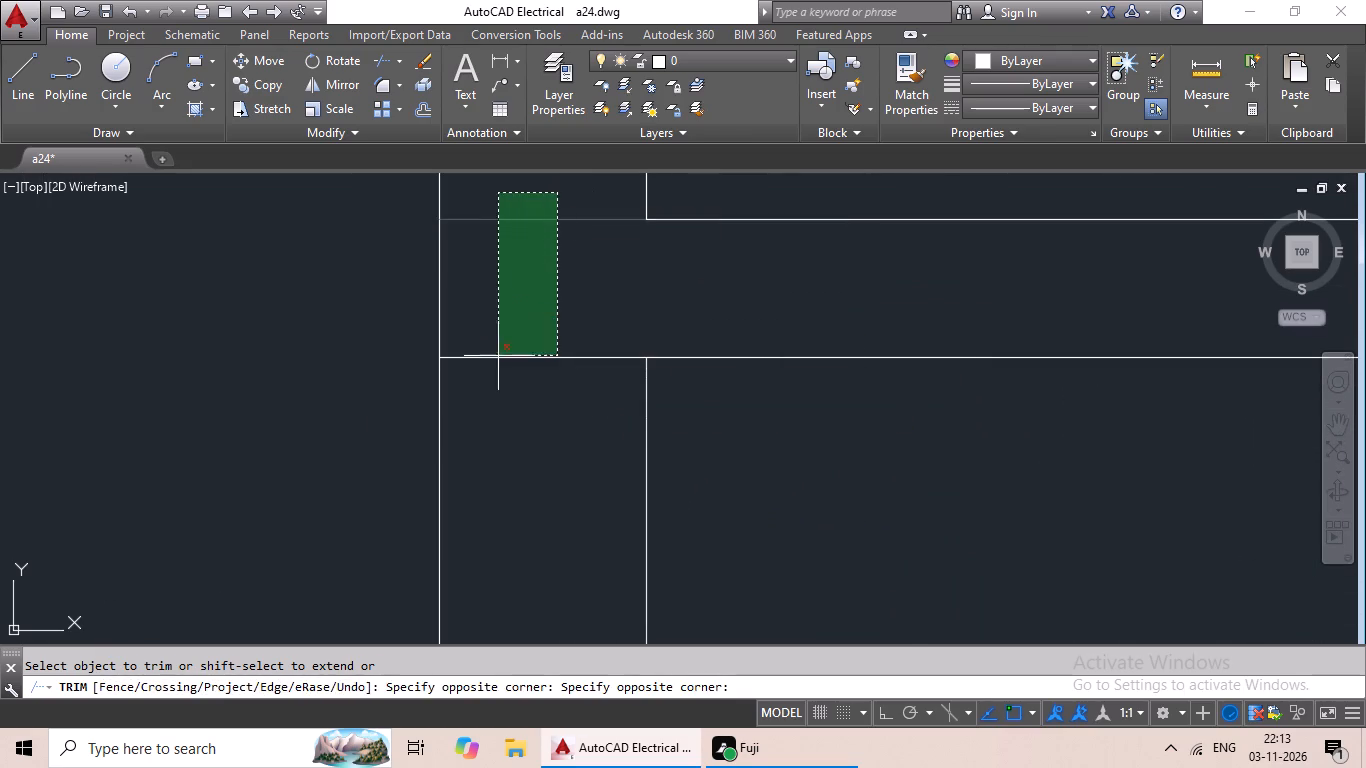
pyautogui.moveTo(496, 363); pyautogui.dragTo(495, 370)
pyautogui.click(495, 370)
# Trim the overlapping lines where the top wall of the right room beside the hall meets the right exterior wall.
pyautogui.scroll(-6, 589, 364)
pyautogui.moveTo(745, 472); pyautogui.dragTo(390, 391, button='middle')
pyautogui.scroll(-1, 628, 429)
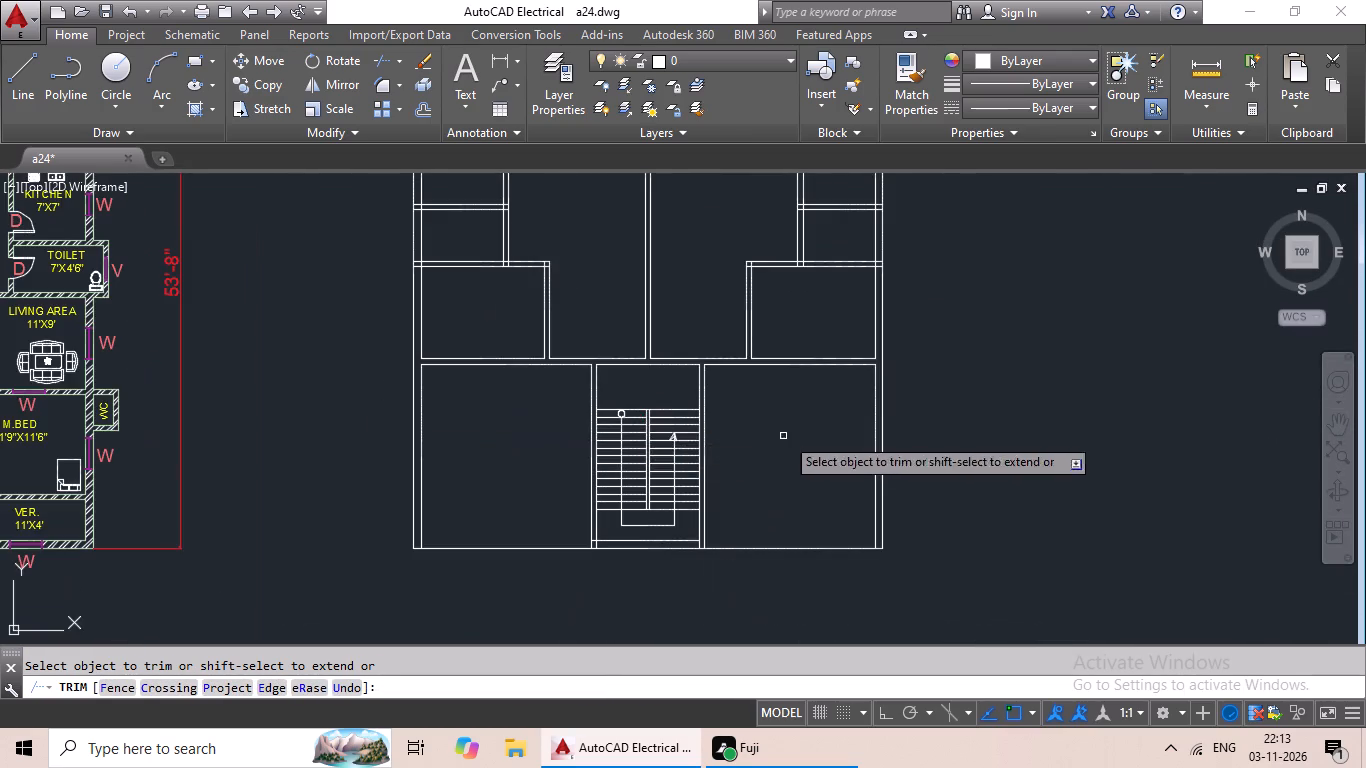
pyautogui.moveTo(787, 432); pyautogui.dragTo(748, 524, button='middle')
pyautogui.moveTo(752, 415); pyautogui.dragTo(678, 504, button='middle')
pyautogui.scroll(4, 784, 453)
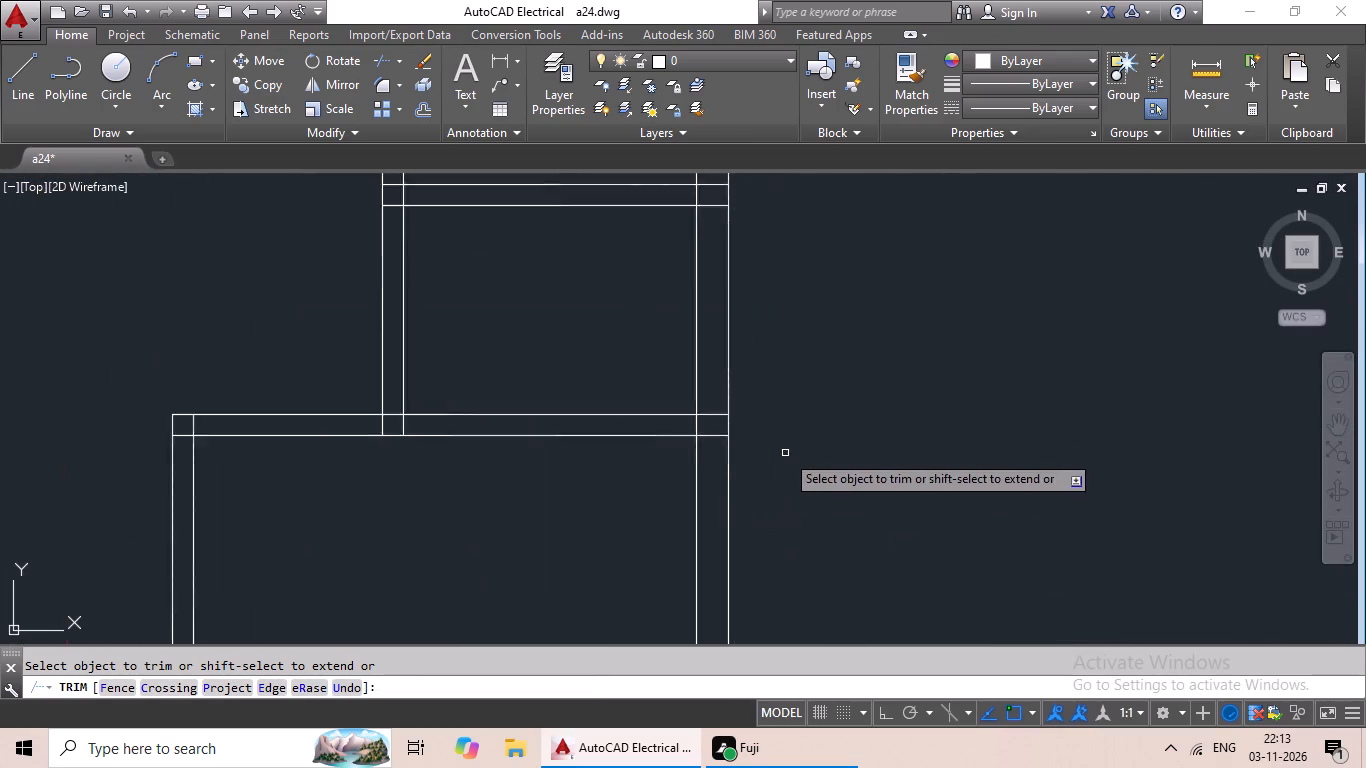
pyautogui.scroll(1, 668, 399)
pyautogui.moveTo(668, 346); pyautogui.dragTo(643, 452)
pyautogui.click(643, 452)
pyautogui.moveTo(663, 419); pyautogui.dragTo(565, 414)
pyautogui.click(565, 414)
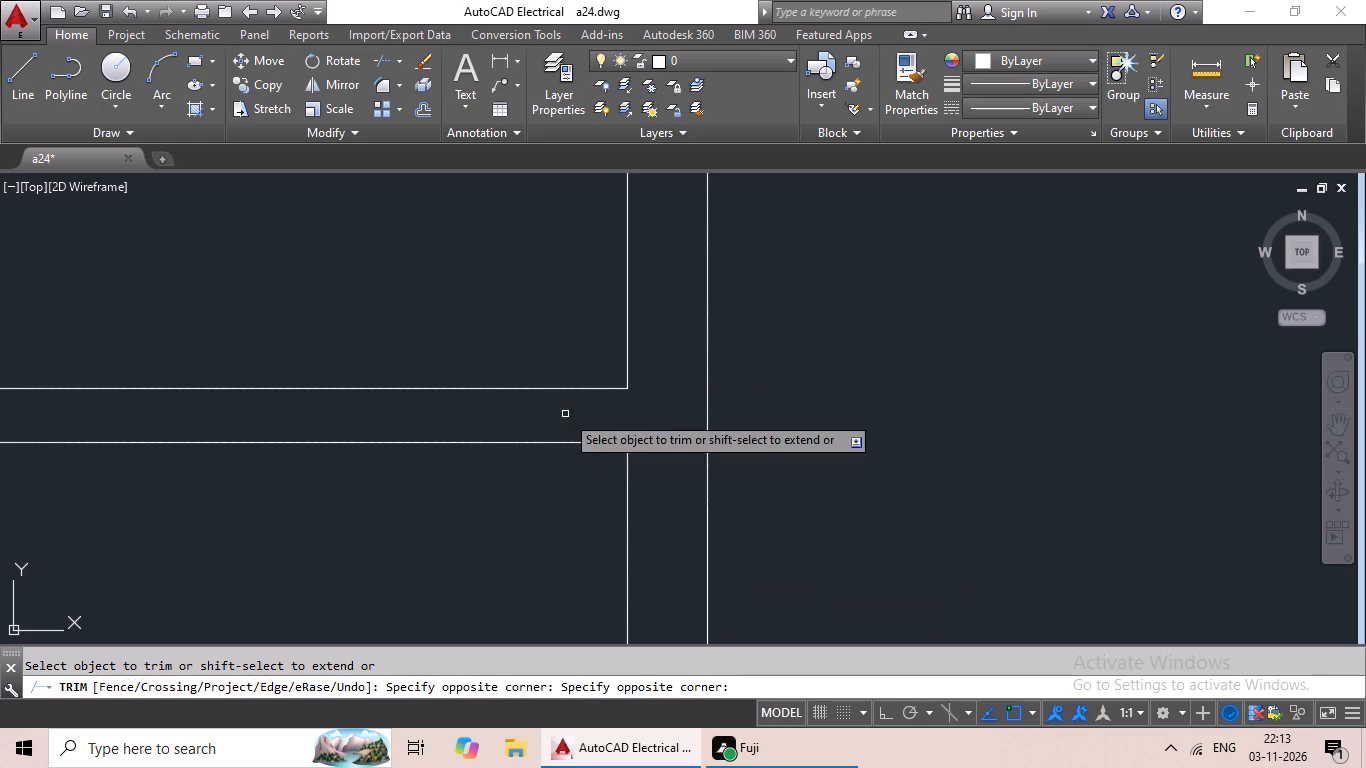
# Trim the junction where the small right rooms' vertical partition comes down onto that room's top wall.
pyautogui.scroll(-3, 609, 417)
pyautogui.moveTo(585, 524); pyautogui.dragTo(795, 525, button='middle')
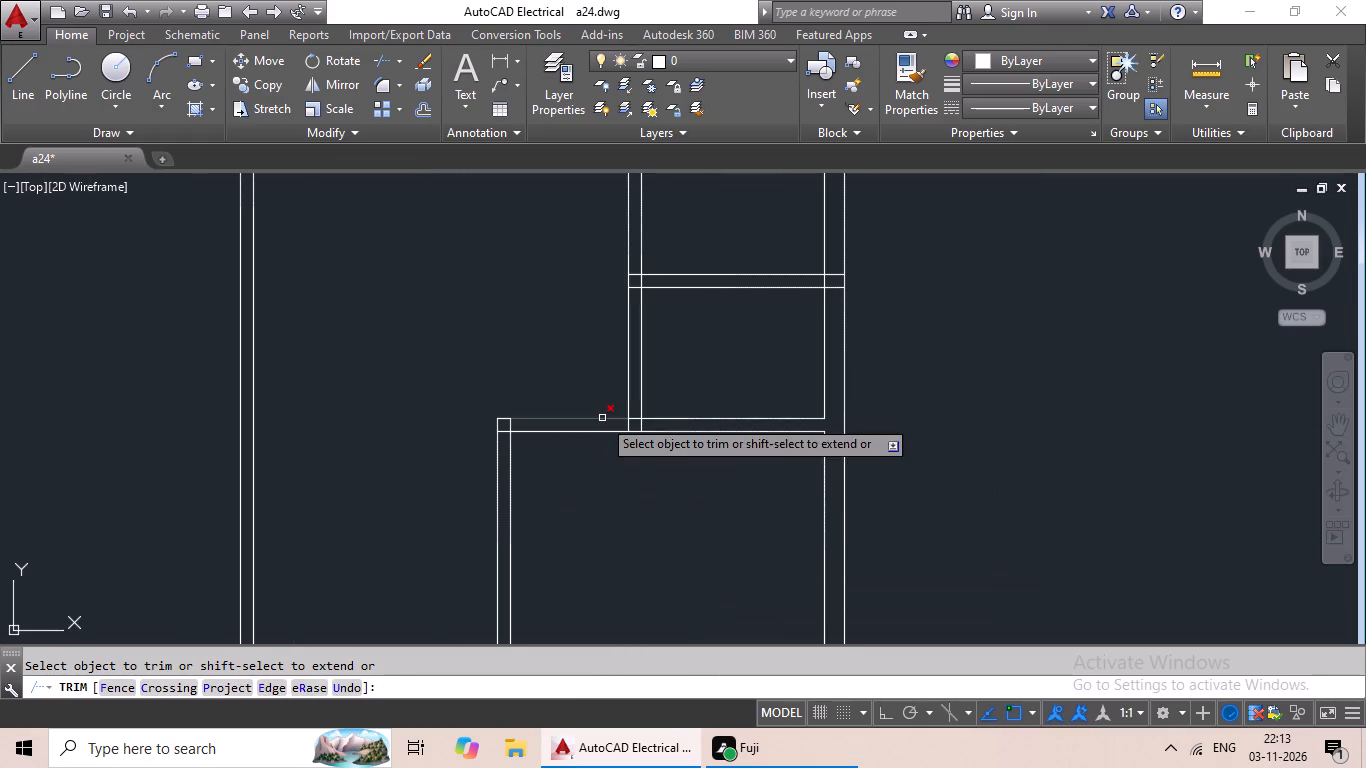
pyautogui.scroll(3, 684, 440)
pyautogui.scroll(3, 475, 381)
pyautogui.moveTo(713, 363); pyautogui.dragTo(401, 398)
pyautogui.click(380, 399)
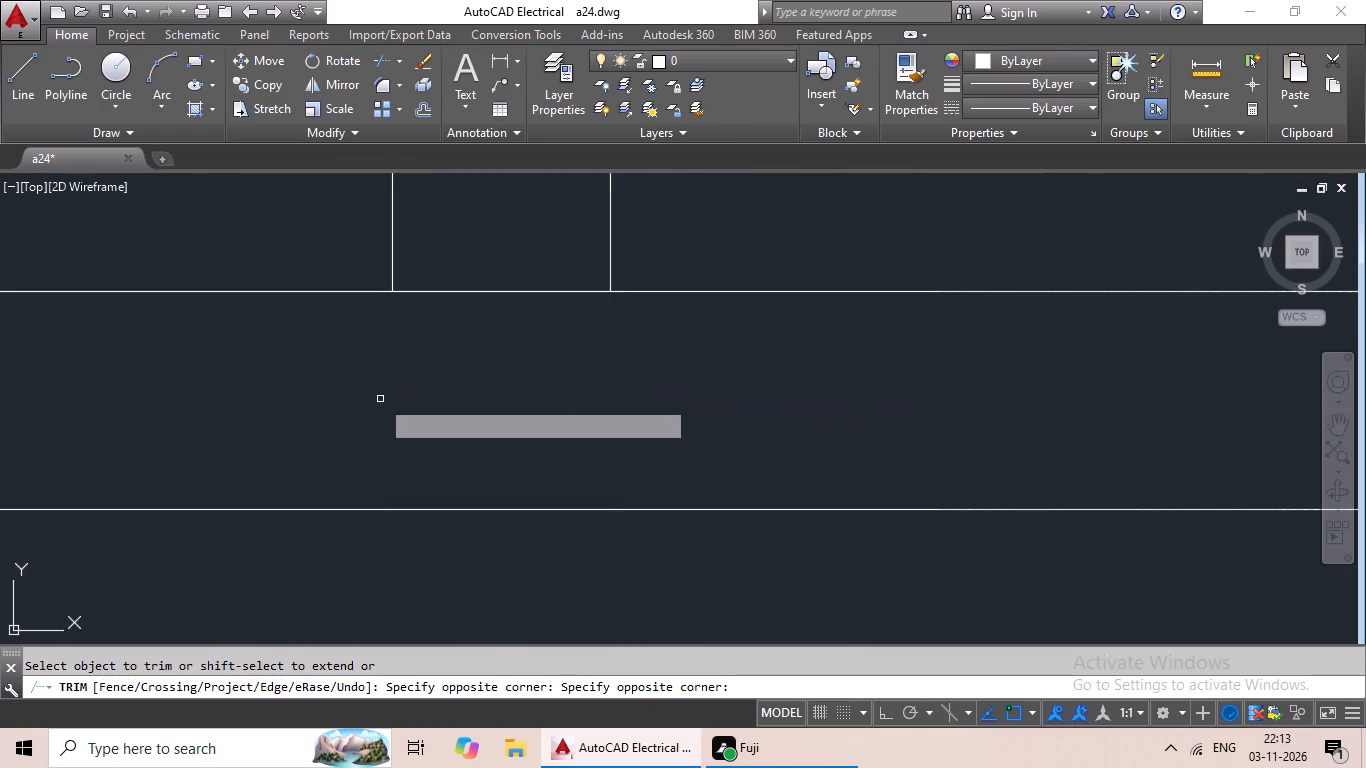
pyautogui.moveTo(472, 265); pyautogui.dragTo(453, 365)
pyautogui.click(454, 363)
# Trim the crossing lines at the same room's upper-left corner to leave a clean L-shaped wall corner.
pyautogui.scroll(-4, 561, 372)
pyautogui.moveTo(476, 478); pyautogui.dragTo(477, 479, button='middle')
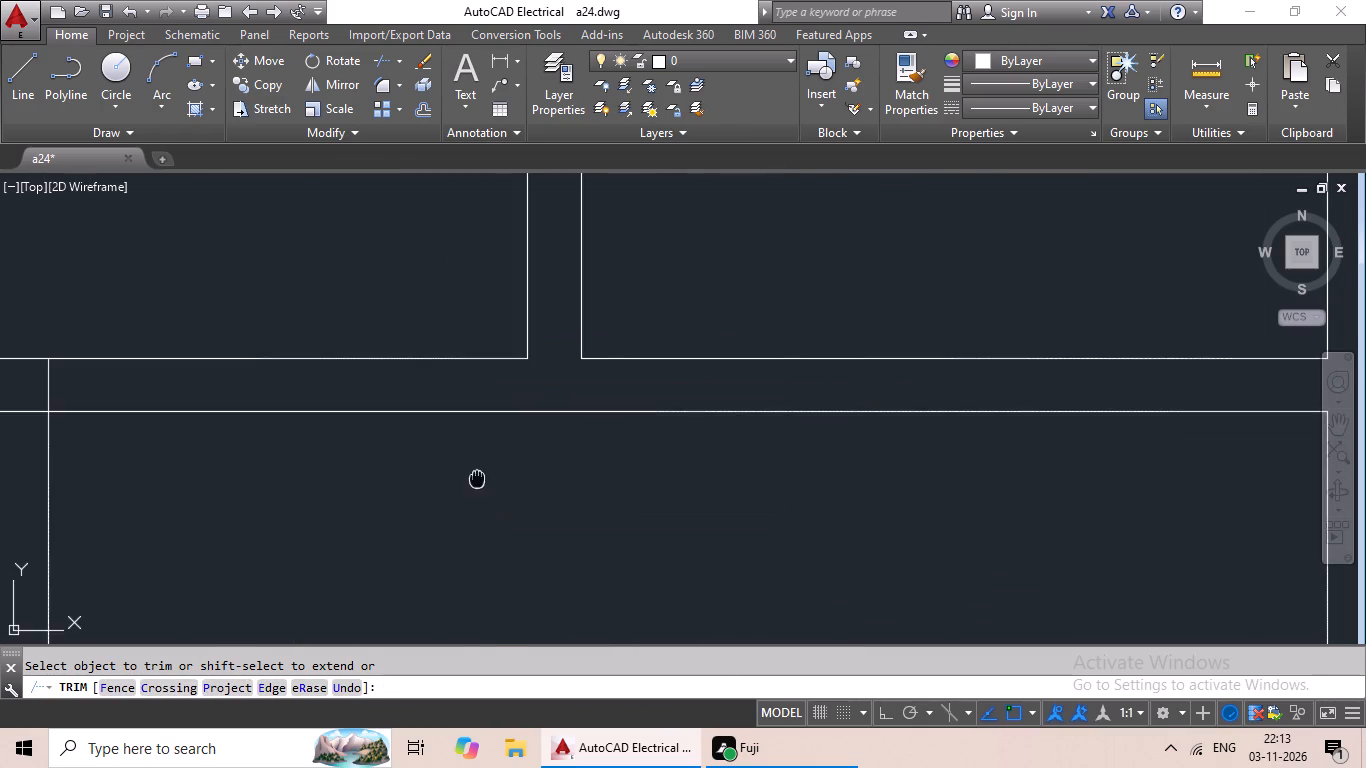
pyautogui.moveTo(477, 479); pyautogui.dragTo(875, 487, button='middle')
pyautogui.scroll(3, 445, 410)
pyautogui.moveTo(547, 321); pyautogui.dragTo(409, 377)
pyautogui.click(409, 377)
pyautogui.moveTo(409, 376); pyautogui.dragTo(354, 491)
pyautogui.moveTo(354, 491); pyautogui.dragTo(406, 373)
pyautogui.click(412, 357)
pyautogui.scroll(-3, 483, 375)
pyautogui.scroll(-2, 537, 468)
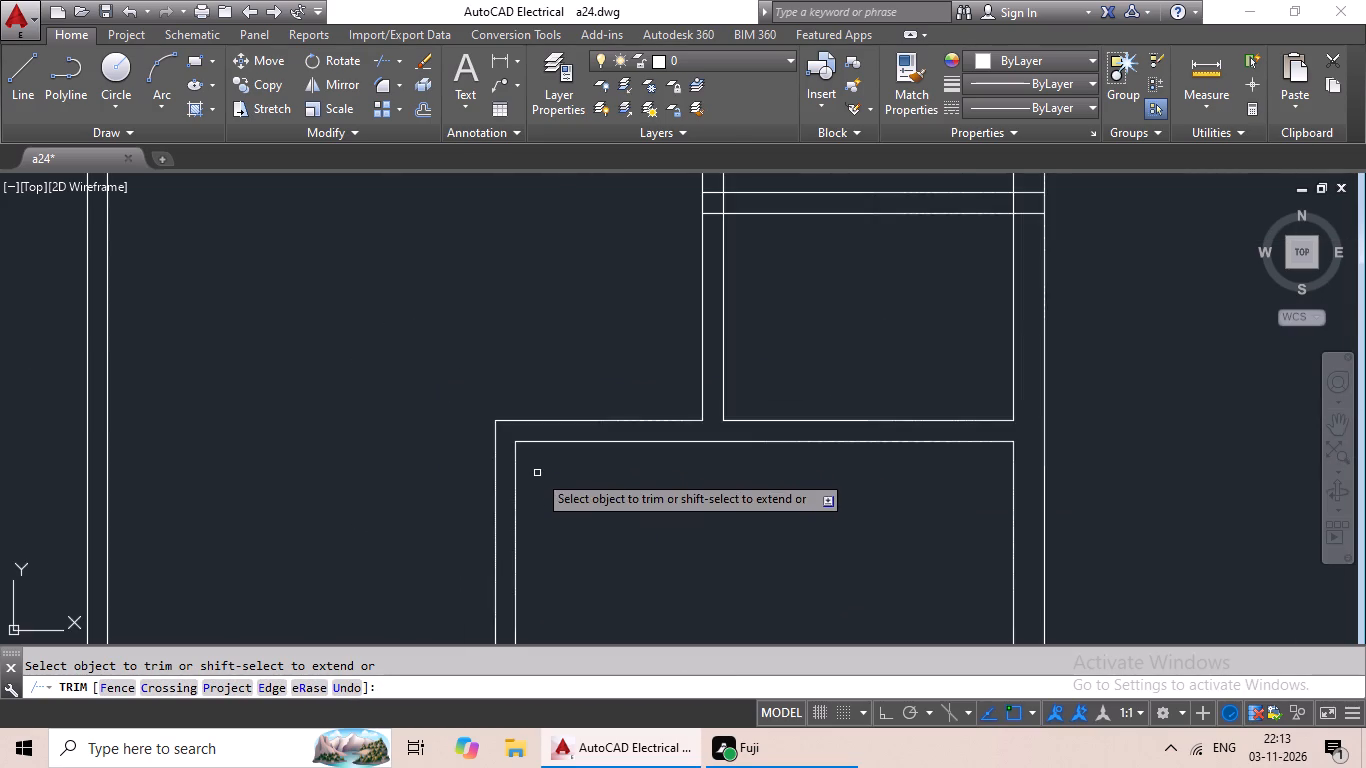
# Trim the crossing lines at the upper-right corner of the left room beside the hall into an L-shaped wall corner.
pyautogui.moveTo(539, 475); pyautogui.dragTo(637, 394, button='middle')
pyautogui.scroll(-2, 469, 435)
pyautogui.moveTo(448, 434); pyautogui.dragTo(568, 382, button='middle')
pyautogui.moveTo(385, 439); pyautogui.dragTo(555, 428, button='middle')
pyautogui.scroll(3, 459, 332)
pyautogui.scroll(3, 600, 365)
pyautogui.moveTo(605, 340); pyautogui.dragTo(581, 404)
pyautogui.click(581, 404)
pyautogui.moveTo(583, 330); pyautogui.dragTo(401, 322)
pyautogui.click(401, 322)
# Trim the junction where the small left rooms' vertical partition comes down onto that room's top wall.
pyautogui.scroll(-2, 523, 328)
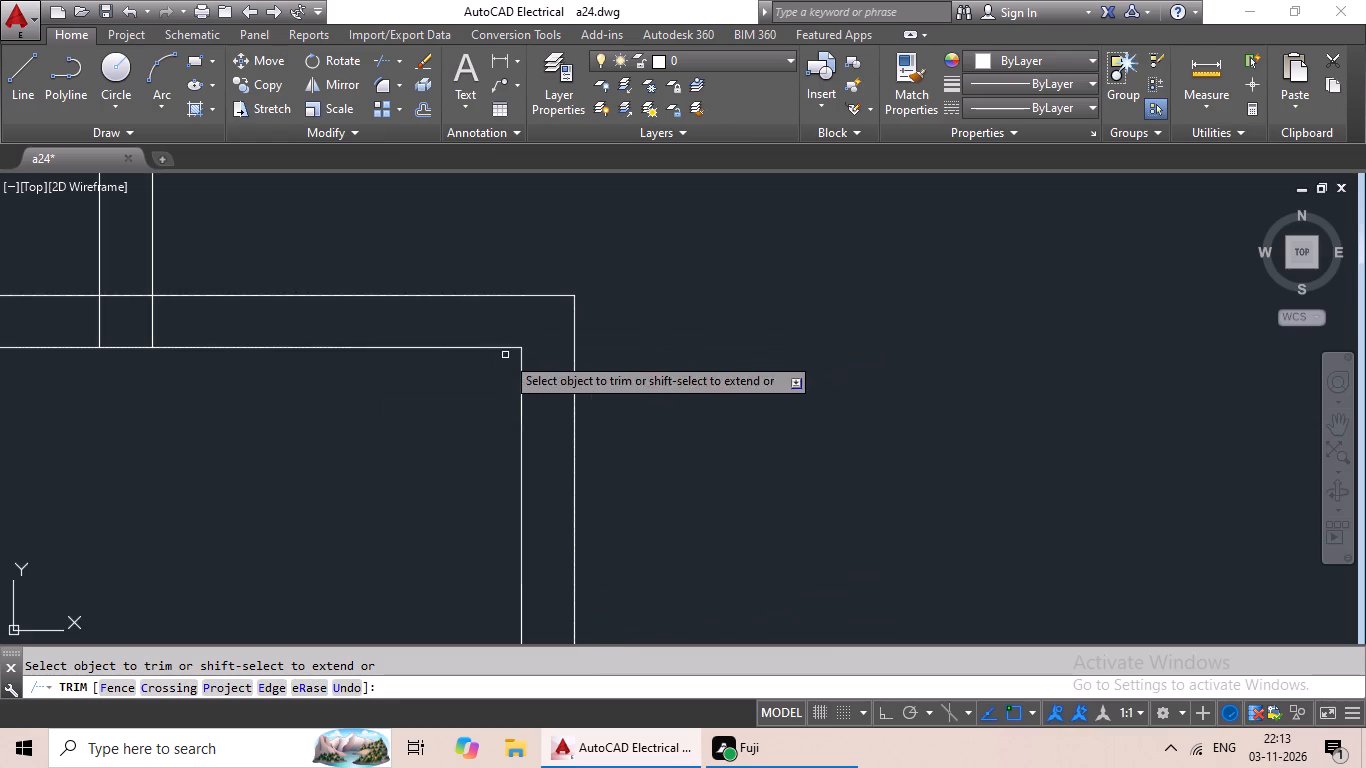
pyautogui.moveTo(353, 392); pyautogui.dragTo(672, 431, button='middle')
pyautogui.scroll(-2, 622, 434)
pyautogui.scroll(5, 562, 399)
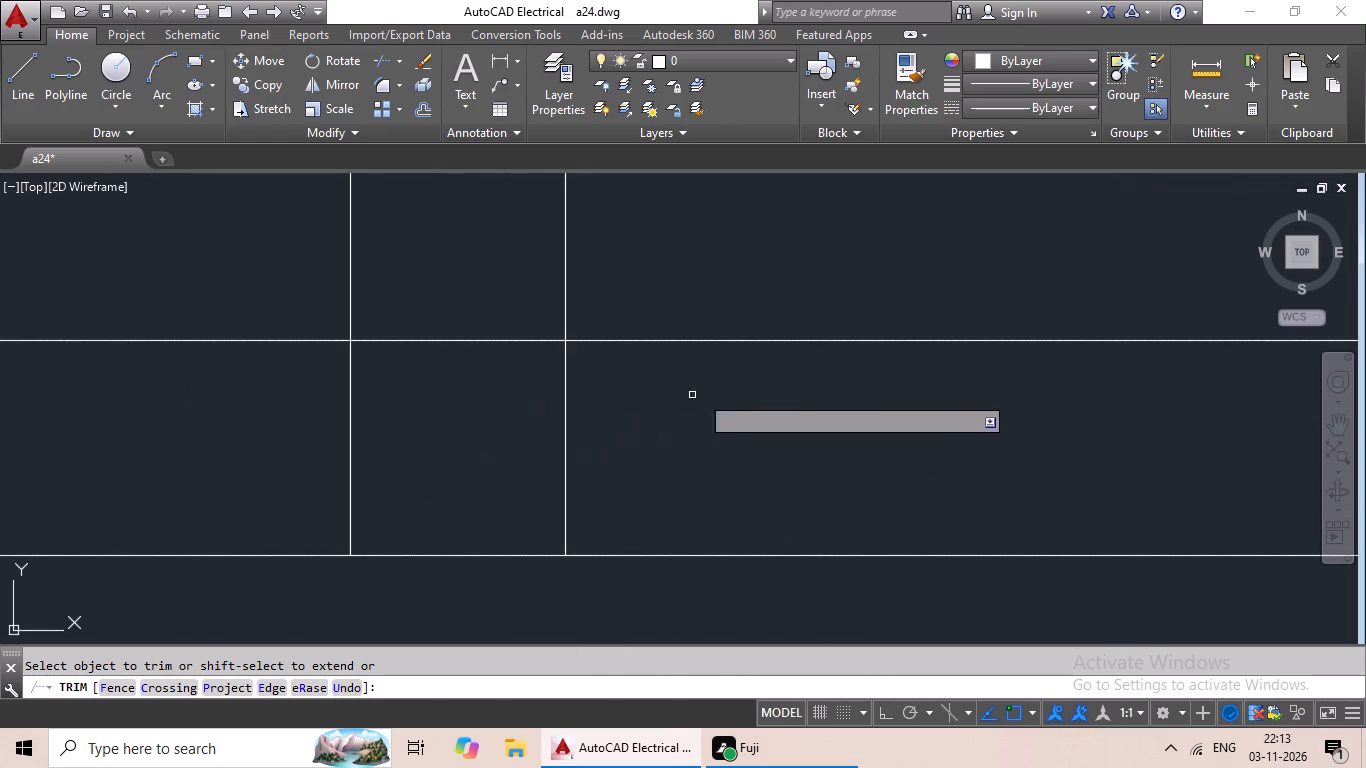
pyautogui.moveTo(716, 394); pyautogui.dragTo(335, 455)
pyautogui.click(334, 456)
pyautogui.moveTo(476, 332); pyautogui.dragTo(448, 403)
pyautogui.click(448, 403)
# Trim the overlapping lines where the top wall of the left room beside the hall meets the left exterior wall.
pyautogui.scroll(-3, 557, 400)
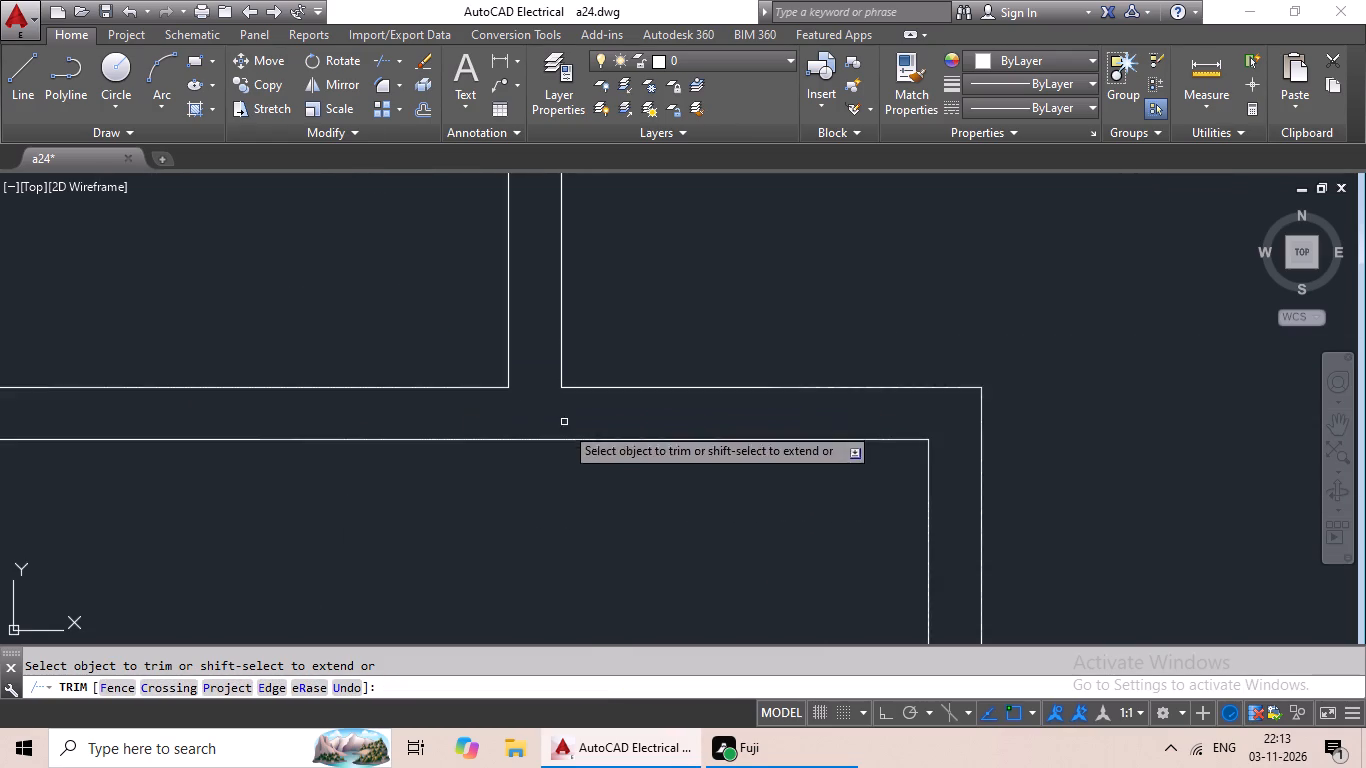
pyautogui.moveTo(347, 496); pyautogui.dragTo(1107, 481, button='middle')
pyautogui.scroll(3, 406, 401)
pyautogui.moveTo(601, 367); pyautogui.dragTo(438, 404)
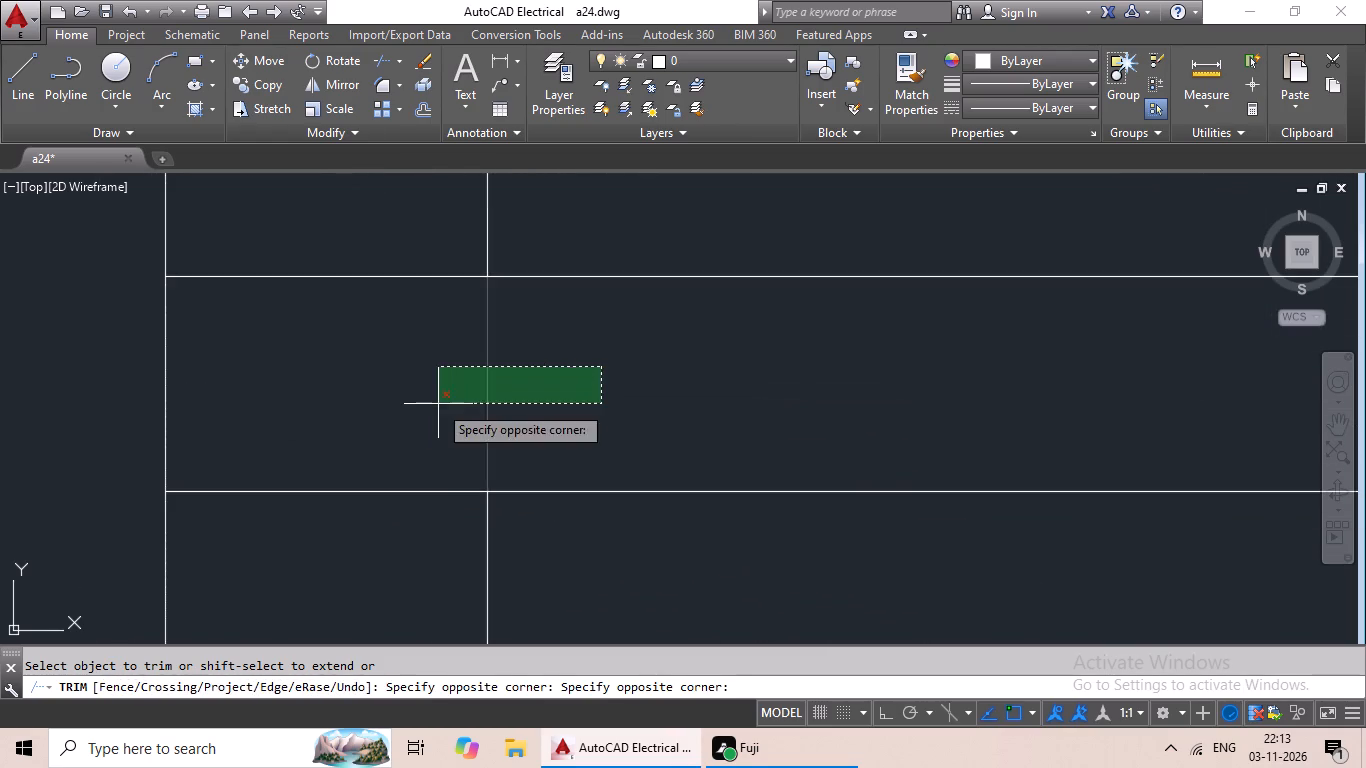
pyautogui.moveTo(438, 404); pyautogui.dragTo(424, 408)
pyautogui.moveTo(372, 235); pyautogui.dragTo(318, 480)
pyautogui.moveTo(316, 487); pyautogui.dragTo(315, 513)
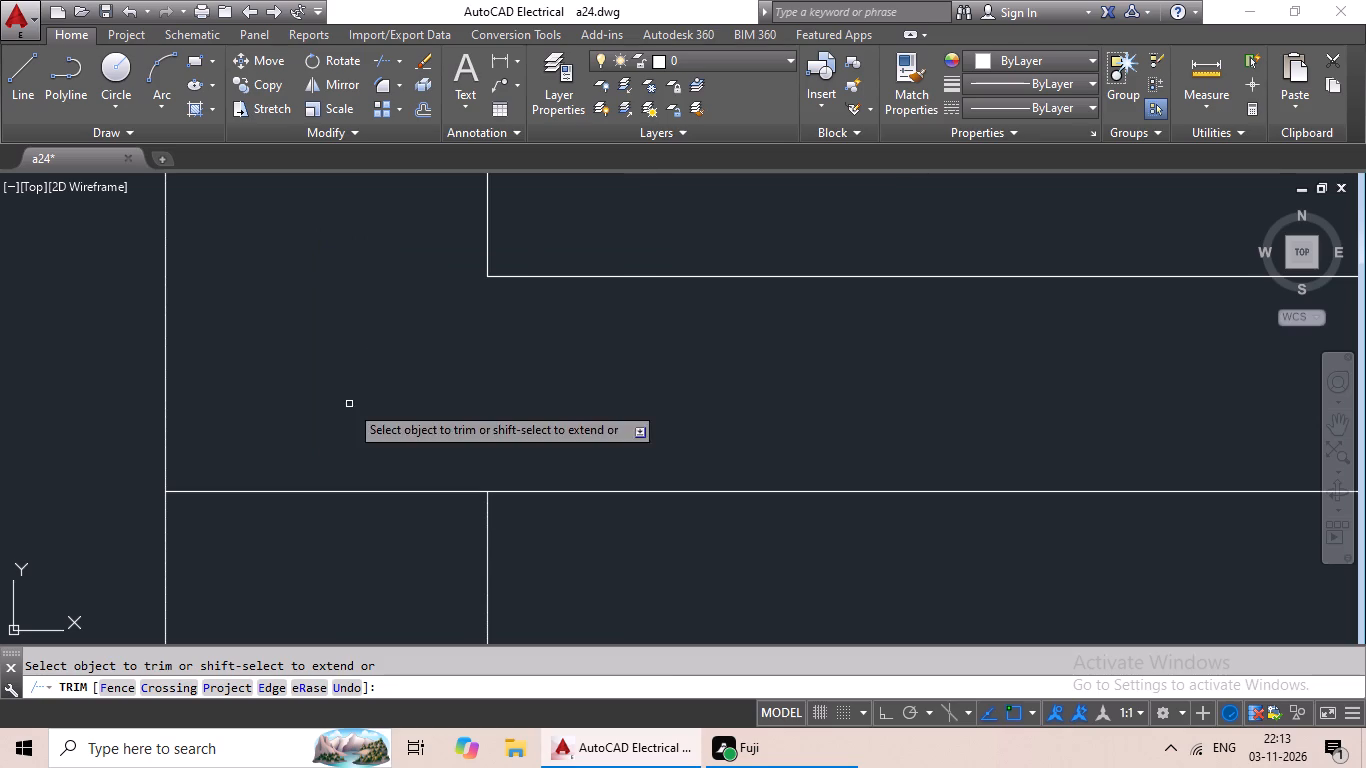
pyautogui.moveTo(359, 367); pyautogui.dragTo(348, 527)
pyautogui.click(347, 527)
# Trim the junction where the wall between the two small left rooms meets their vertical partition.
pyautogui.scroll(-3, 398, 450)
pyautogui.scroll(-2, 630, 495)
pyautogui.moveTo(689, 508); pyautogui.dragTo(591, 518, button='middle')
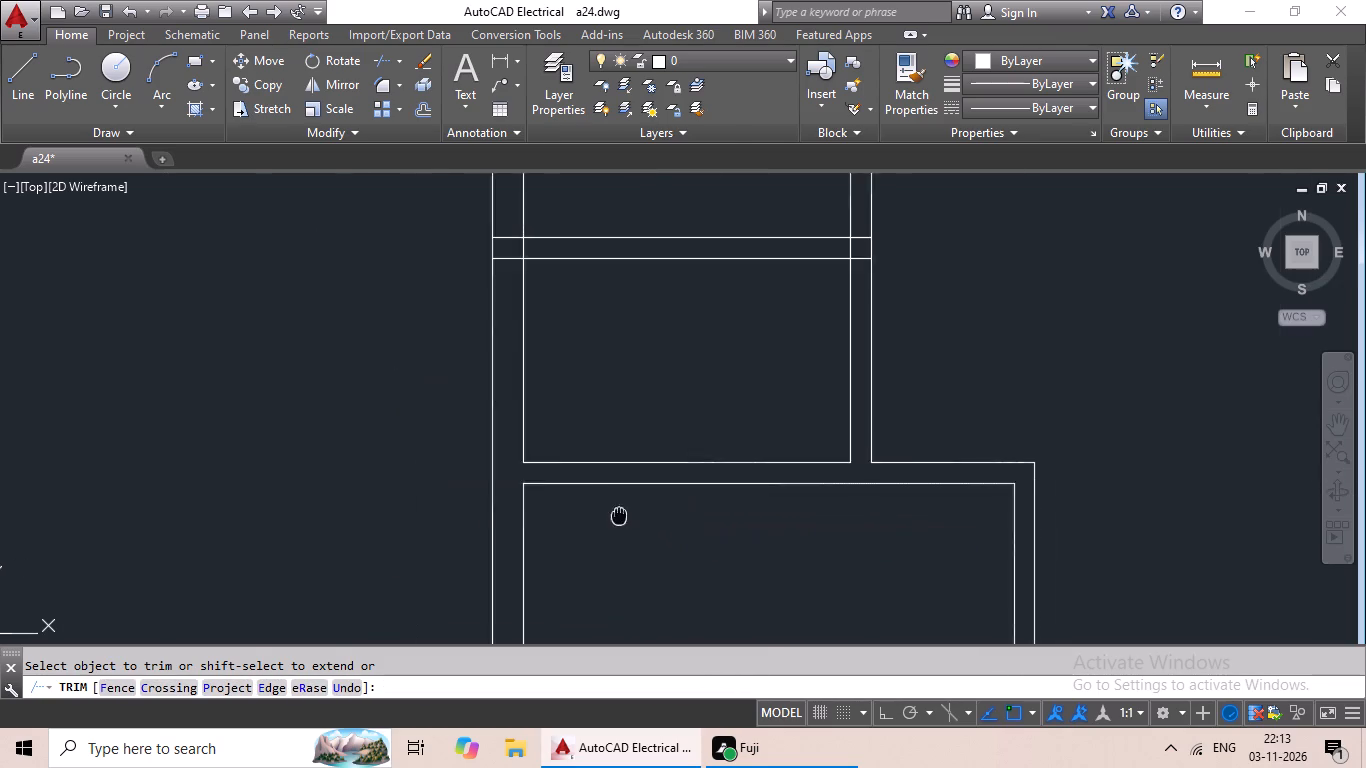
pyautogui.moveTo(591, 518); pyautogui.dragTo(395, 520, button='middle')
pyautogui.moveTo(542, 397); pyautogui.dragTo(469, 547, button='middle')
pyautogui.scroll(3, 532, 416)
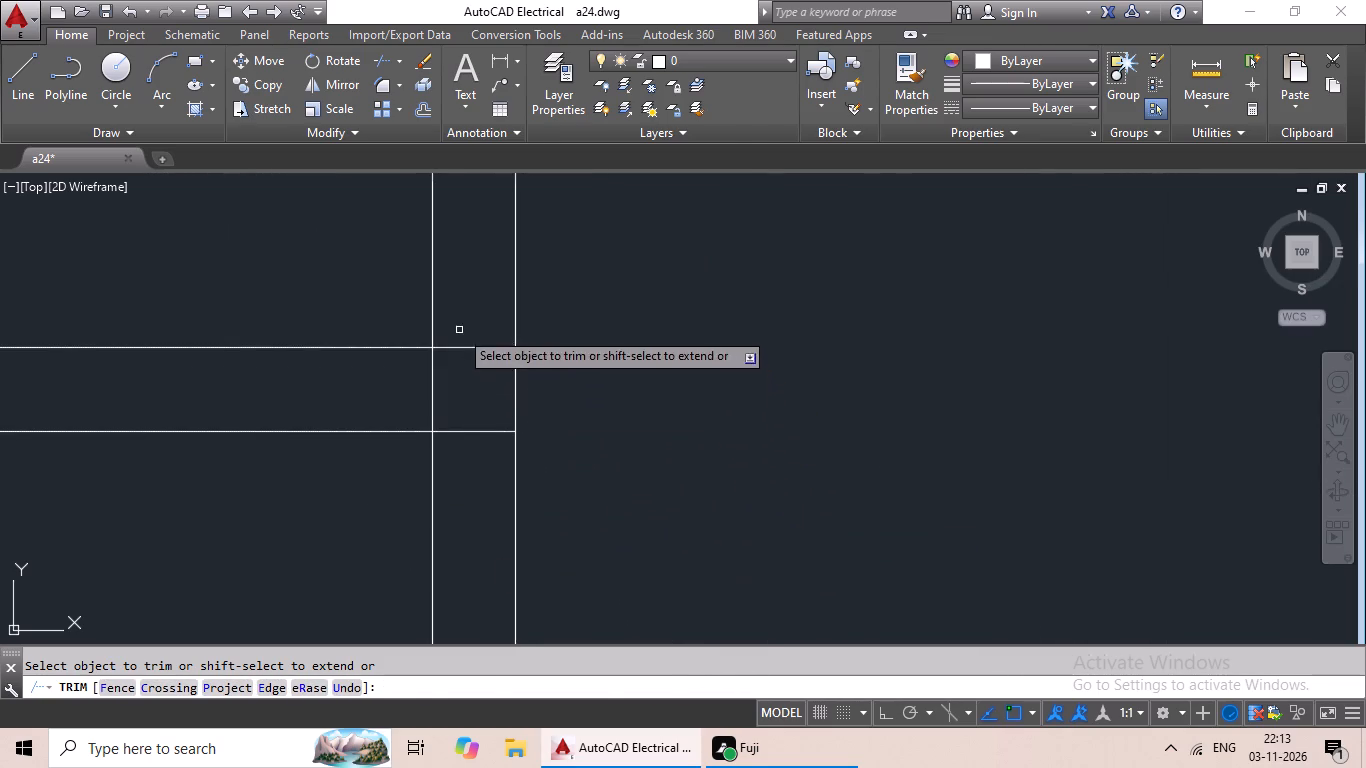
pyautogui.moveTo(459, 327); pyautogui.dragTo(459, 443)
pyautogui.click(459, 444)
pyautogui.moveTo(459, 447); pyautogui.dragTo(485, 369)
pyautogui.click(485, 326)
pyautogui.moveTo(486, 330); pyautogui.dragTo(383, 422)
pyautogui.click(391, 408)
# Trim the overlapping lines where the wall between the two small left rooms meets the left exterior wall.
pyautogui.scroll(-4, 446, 401)
pyautogui.moveTo(275, 451); pyautogui.dragTo(751, 517, button='middle')
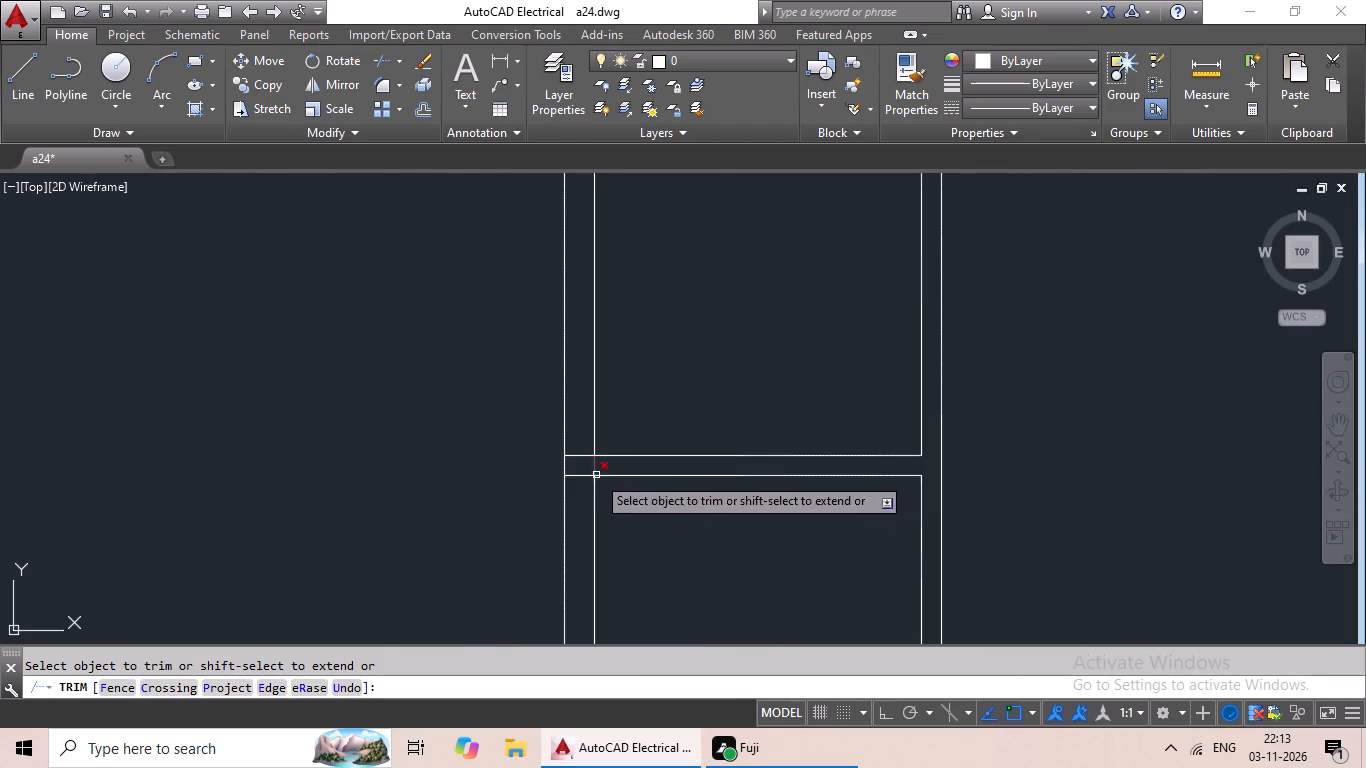
pyautogui.scroll(4, 596, 475)
pyautogui.moveTo(630, 412); pyautogui.dragTo(534, 436)
pyautogui.click(532, 437)
pyautogui.moveTo(523, 339); pyautogui.dragTo(463, 516)
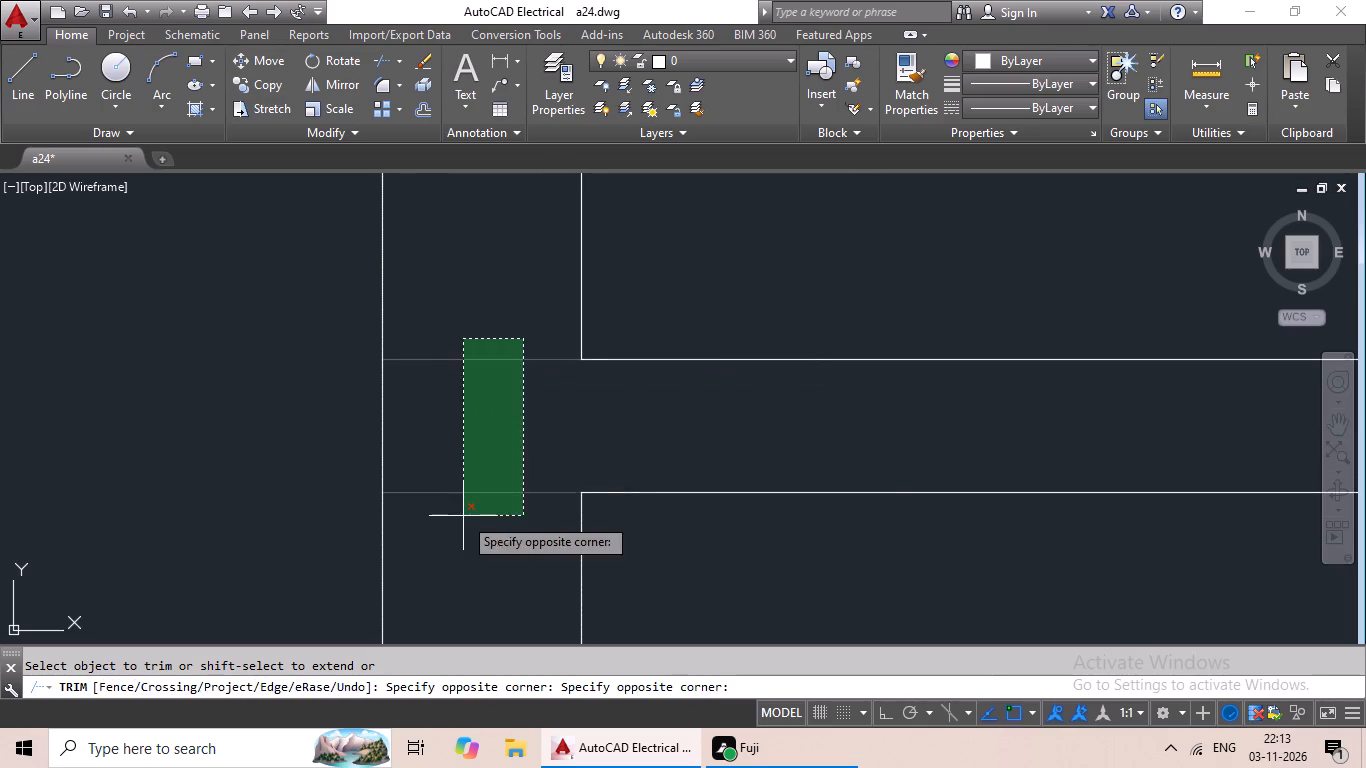
pyautogui.click(463, 516)
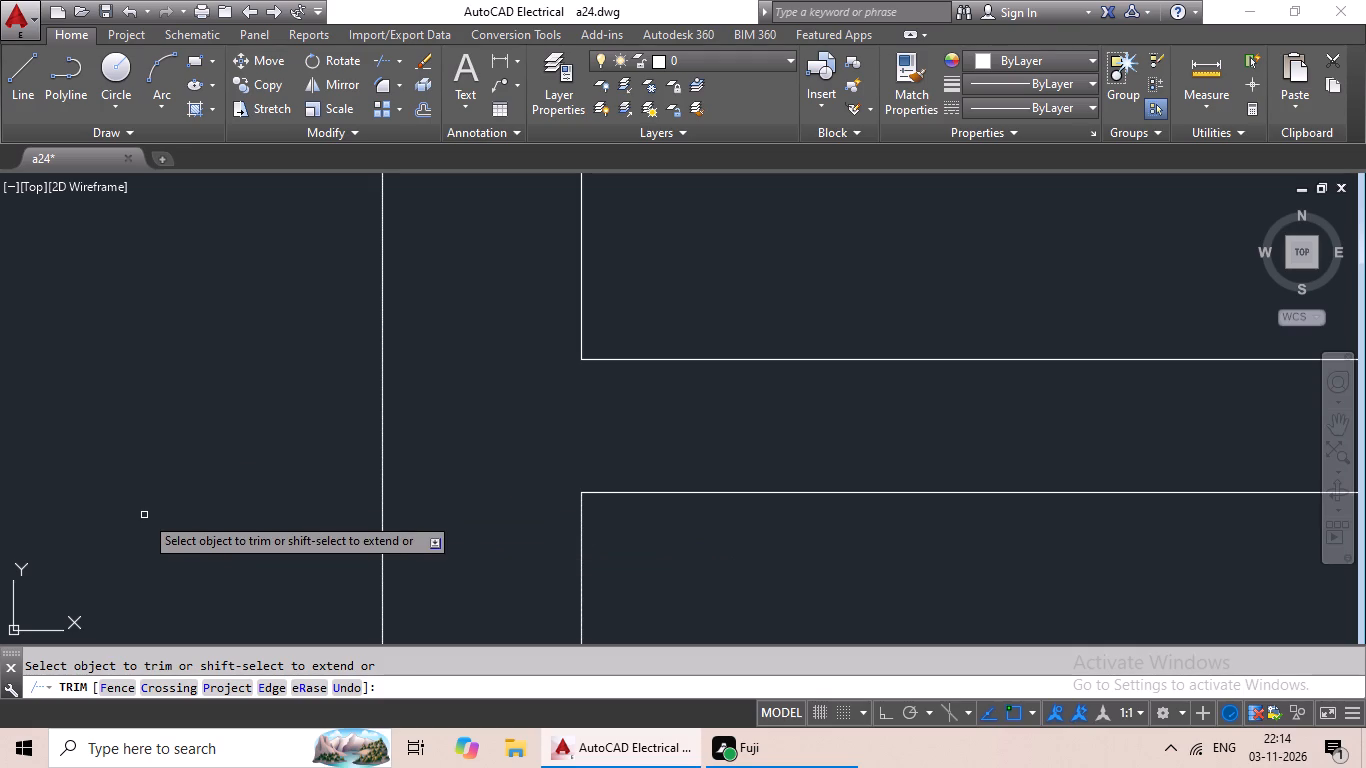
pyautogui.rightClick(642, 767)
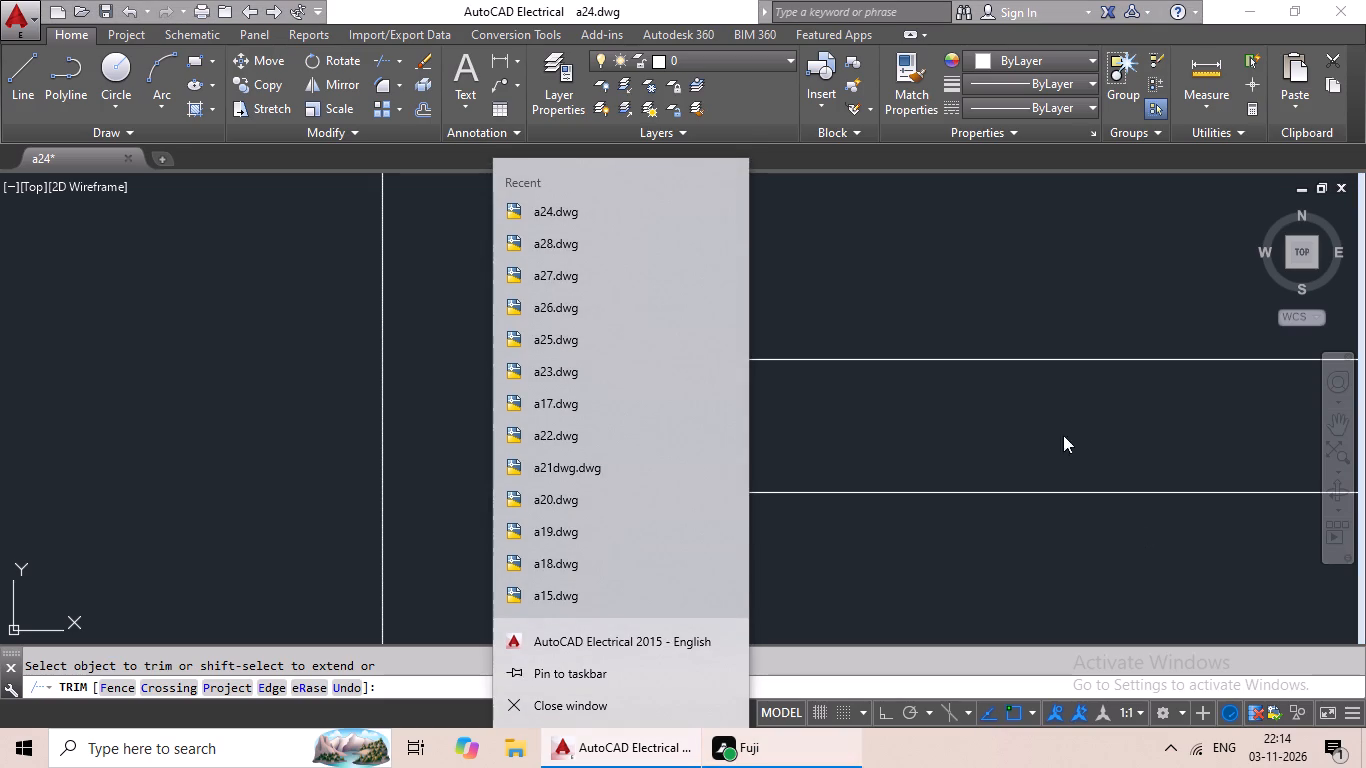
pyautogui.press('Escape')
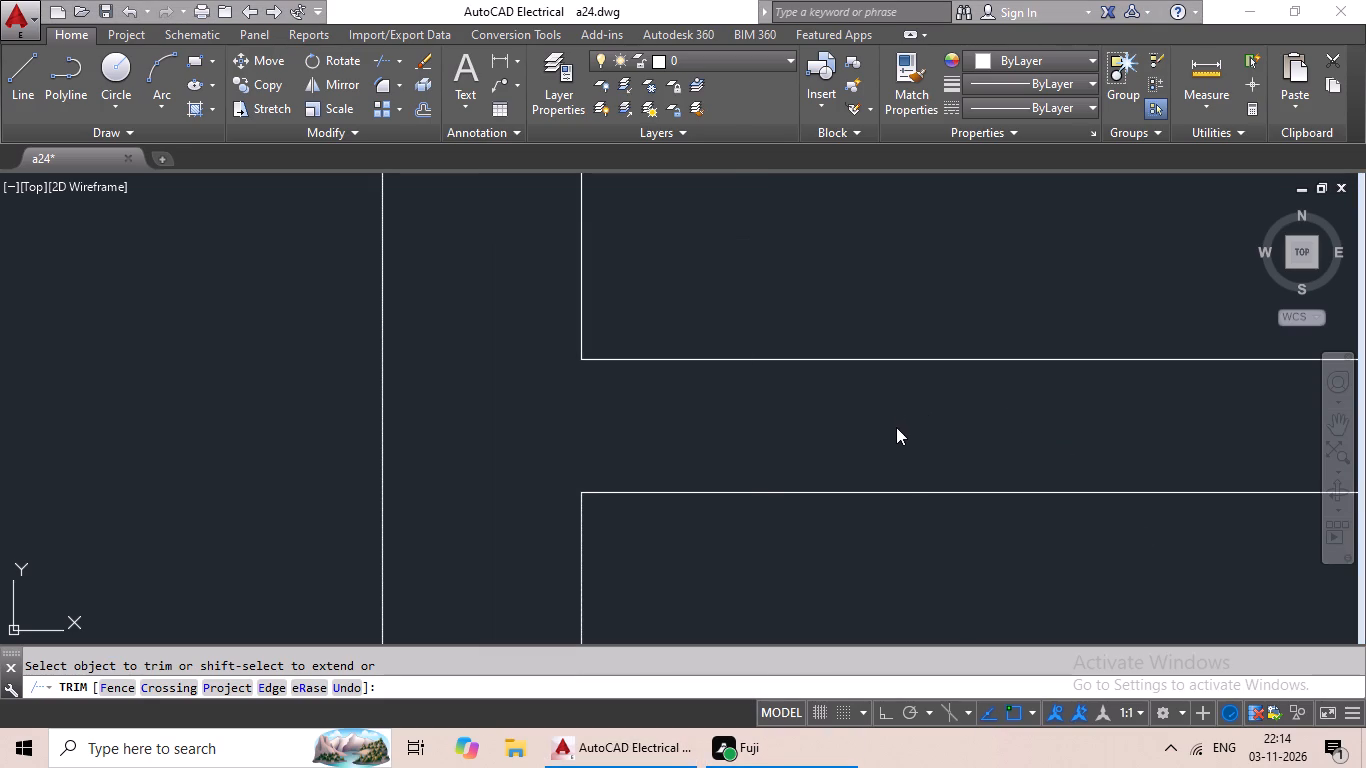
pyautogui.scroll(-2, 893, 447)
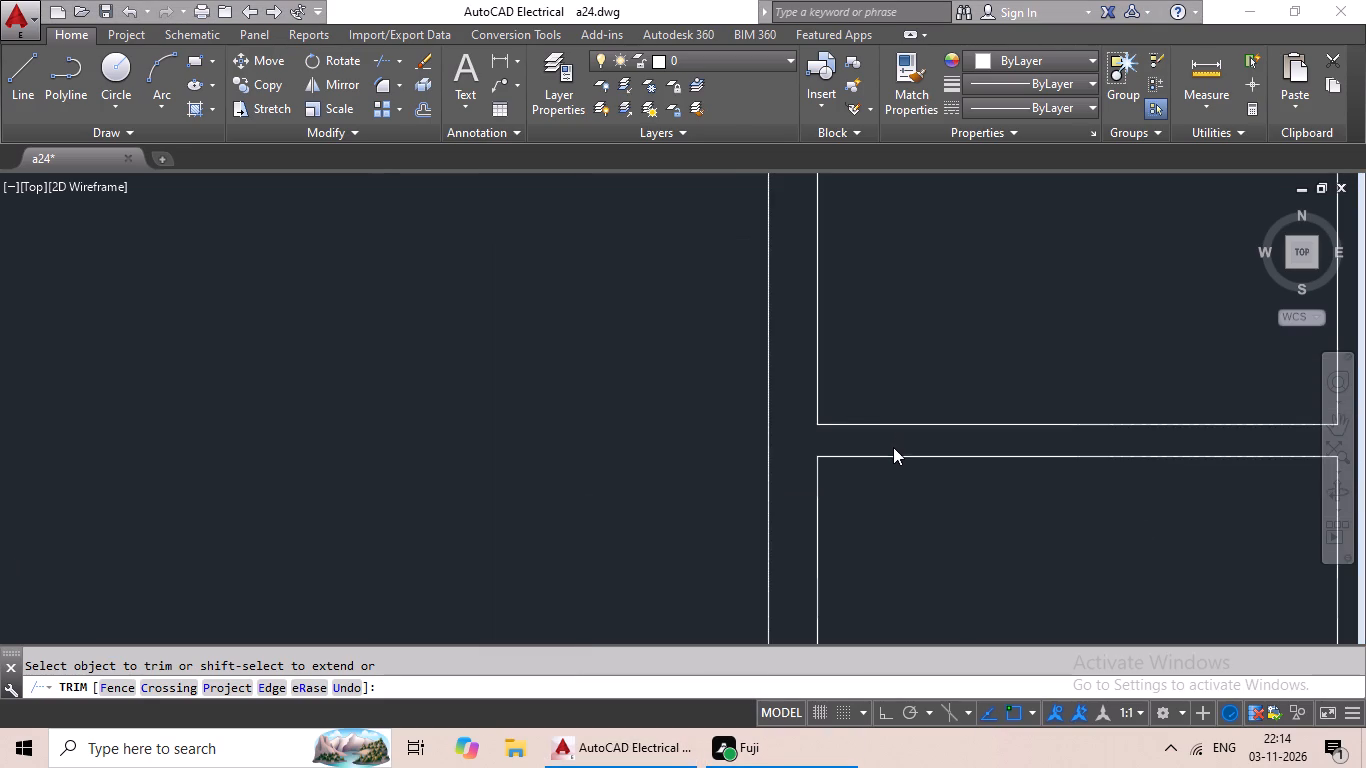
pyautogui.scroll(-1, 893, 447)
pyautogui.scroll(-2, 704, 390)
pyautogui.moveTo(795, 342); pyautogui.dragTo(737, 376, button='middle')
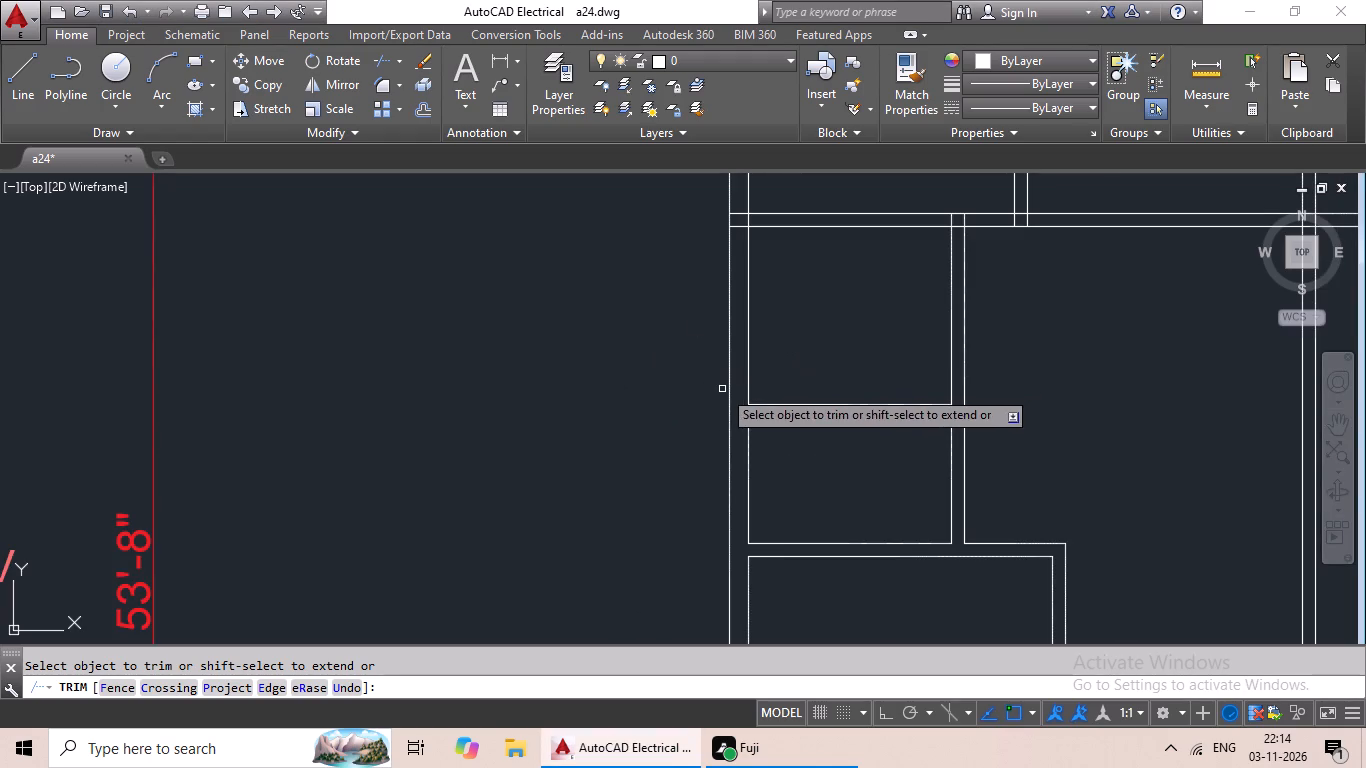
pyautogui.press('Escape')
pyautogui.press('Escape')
# Trim the overlapping lines at the new layout's upper-right exterior wall corner.
pyautogui.scroll(-4, 792, 333)
pyautogui.moveTo(789, 333); pyautogui.dragTo(592, 416, button='middle')
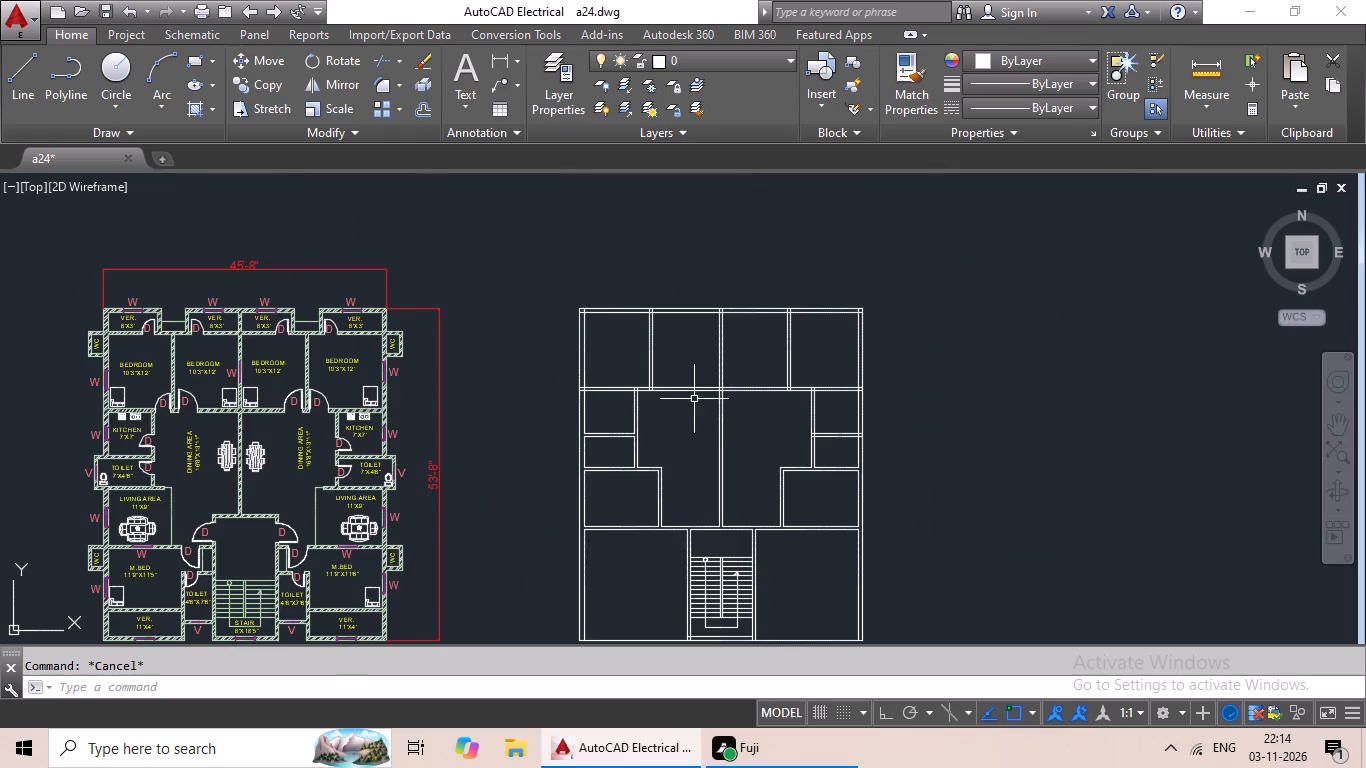
pyautogui.moveTo(690, 398); pyautogui.dragTo(601, 438, button='middle')
pyautogui.press('t')
pyautogui.press('r')
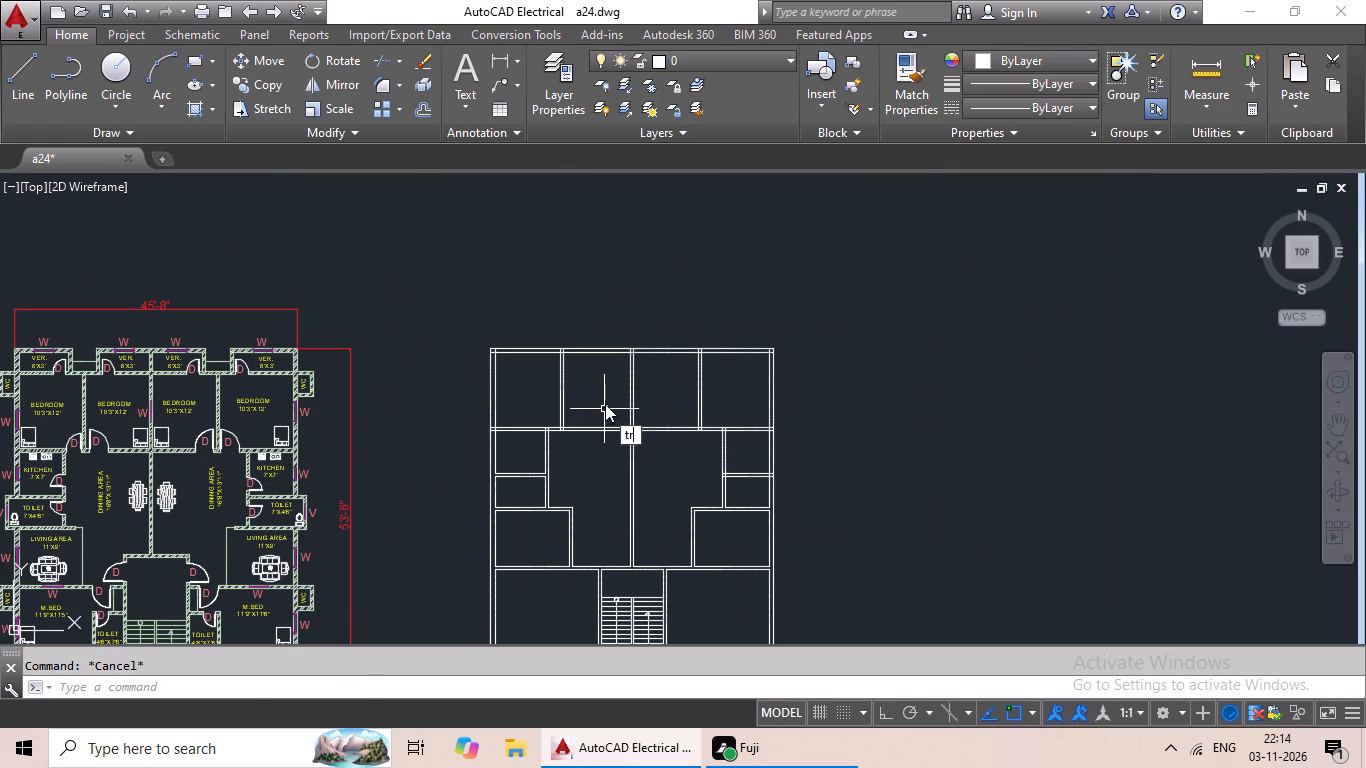
pyautogui.press('space')
pyautogui.press('space')
pyautogui.scroll(7, 766, 352)
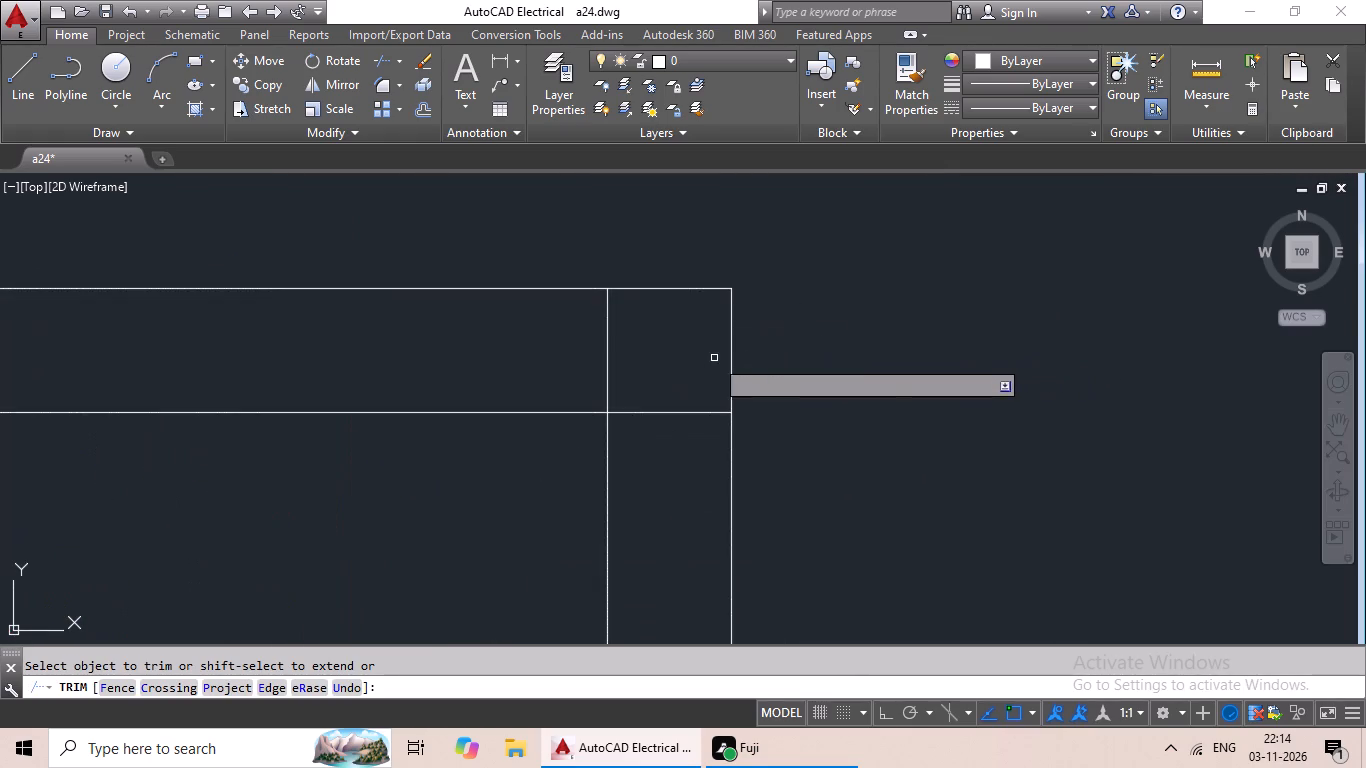
pyautogui.moveTo(699, 342); pyautogui.dragTo(640, 488)
pyautogui.moveTo(640, 486); pyautogui.dragTo(647, 436)
pyautogui.moveTo(677, 317); pyautogui.dragTo(460, 363)
pyautogui.moveTo(460, 363); pyautogui.dragTo(479, 362)
# Trim the junction where the partition between the two upper-right rooms meets the top exterior wall.
pyautogui.scroll(-4, 642, 363)
pyautogui.moveTo(546, 426); pyautogui.dragTo(971, 427, button='middle')
pyautogui.scroll(4, 791, 369)
pyautogui.moveTo(885, 314); pyautogui.dragTo(631, 324)
pyautogui.moveTo(630, 325); pyautogui.dragTo(643, 325)
pyautogui.moveTo(747, 328); pyautogui.dragTo(724, 429)
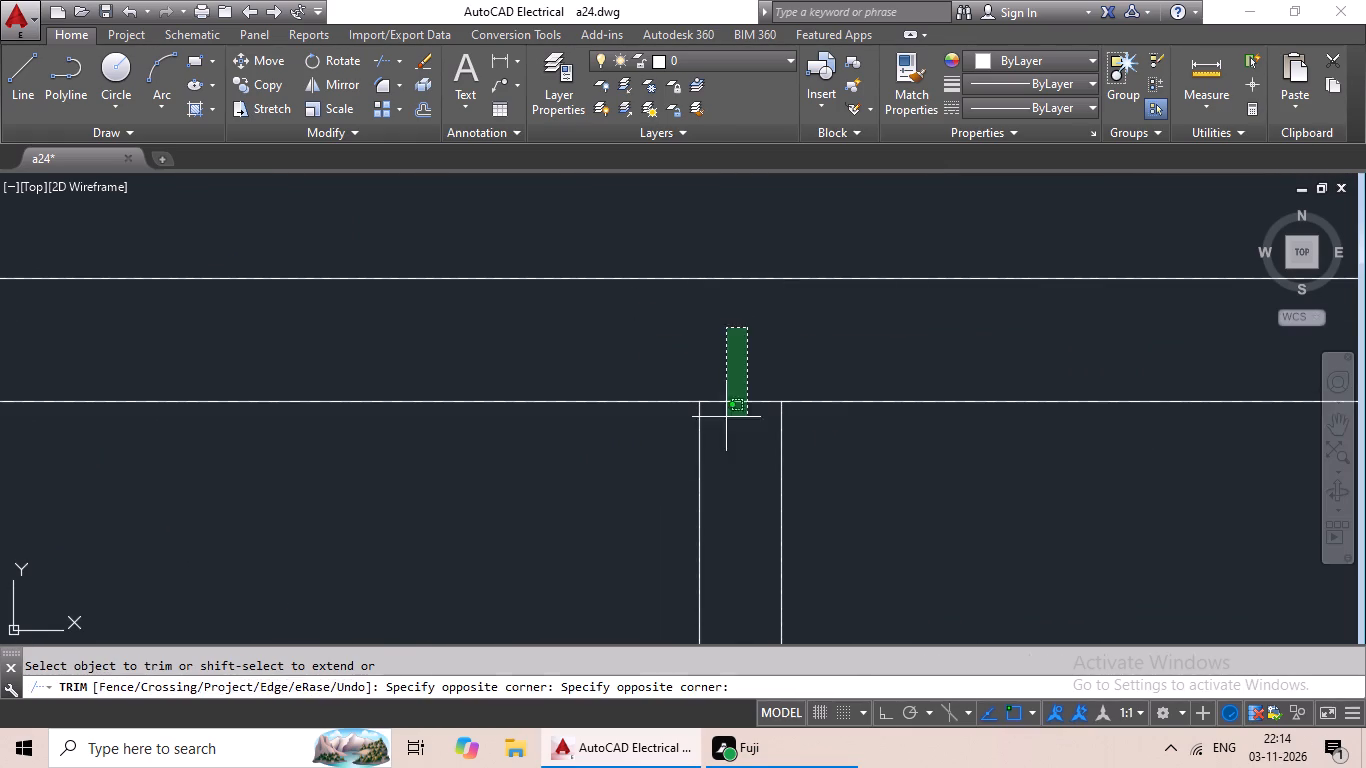
pyautogui.moveTo(724, 429); pyautogui.dragTo(712, 493)
pyautogui.moveTo(713, 483); pyautogui.dragTo(734, 449)
# Trim the overlapping lines where the horizontal wall below the top rooms meets the right exterior wall.
pyautogui.scroll(-4, 766, 410)
pyautogui.moveTo(702, 475); pyautogui.dragTo(730, 362, button='middle')
pyautogui.scroll(-1, 700, 372)
pyautogui.moveTo(697, 418); pyautogui.dragTo(688, 307, button='middle')
pyautogui.scroll(4, 925, 403)
pyautogui.moveTo(943, 363); pyautogui.dragTo(933, 445)
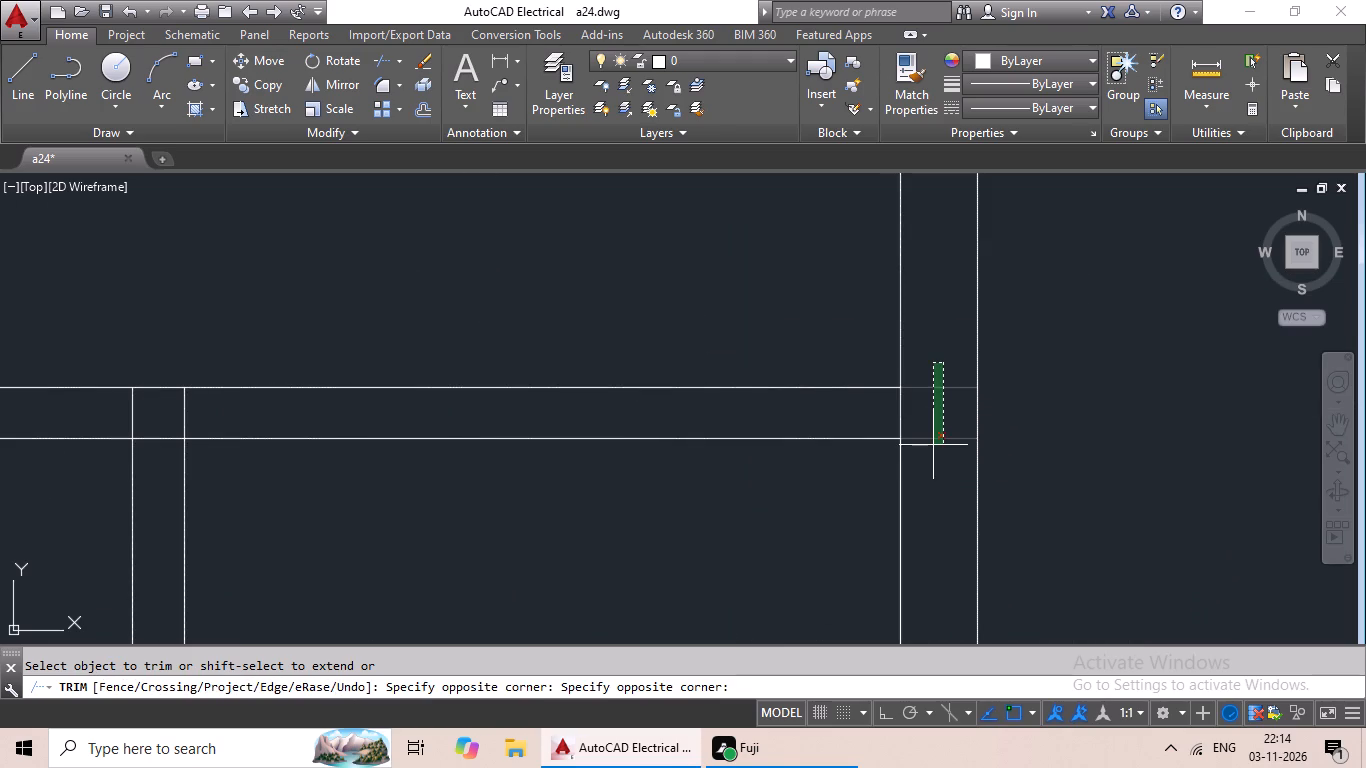
pyautogui.moveTo(933, 445); pyautogui.dragTo(932, 448)
pyautogui.moveTo(937, 404); pyautogui.dragTo(861, 417)
pyautogui.click(861, 419)
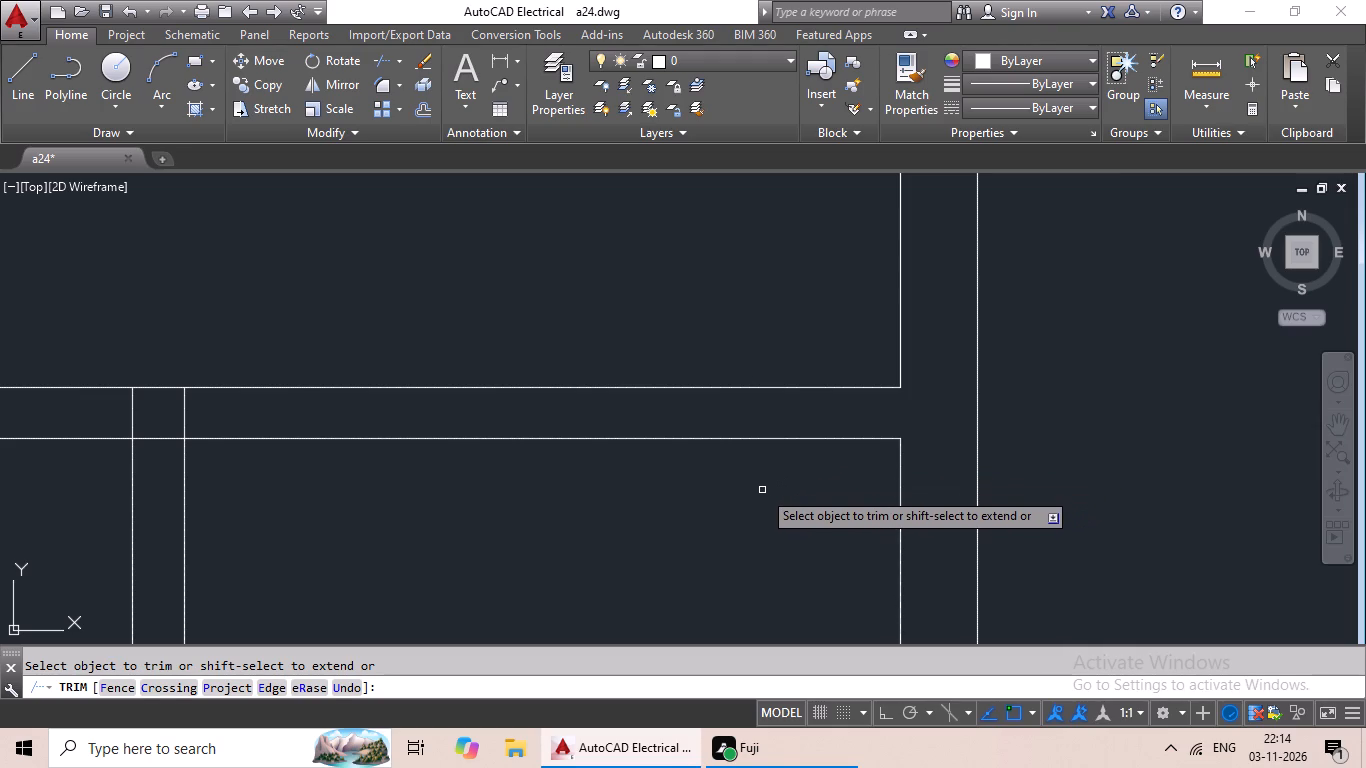
# Trim the junction where the small right rooms' vertical partition meets the horizontal wall below the top rooms.
pyautogui.scroll(-3, 721, 440)
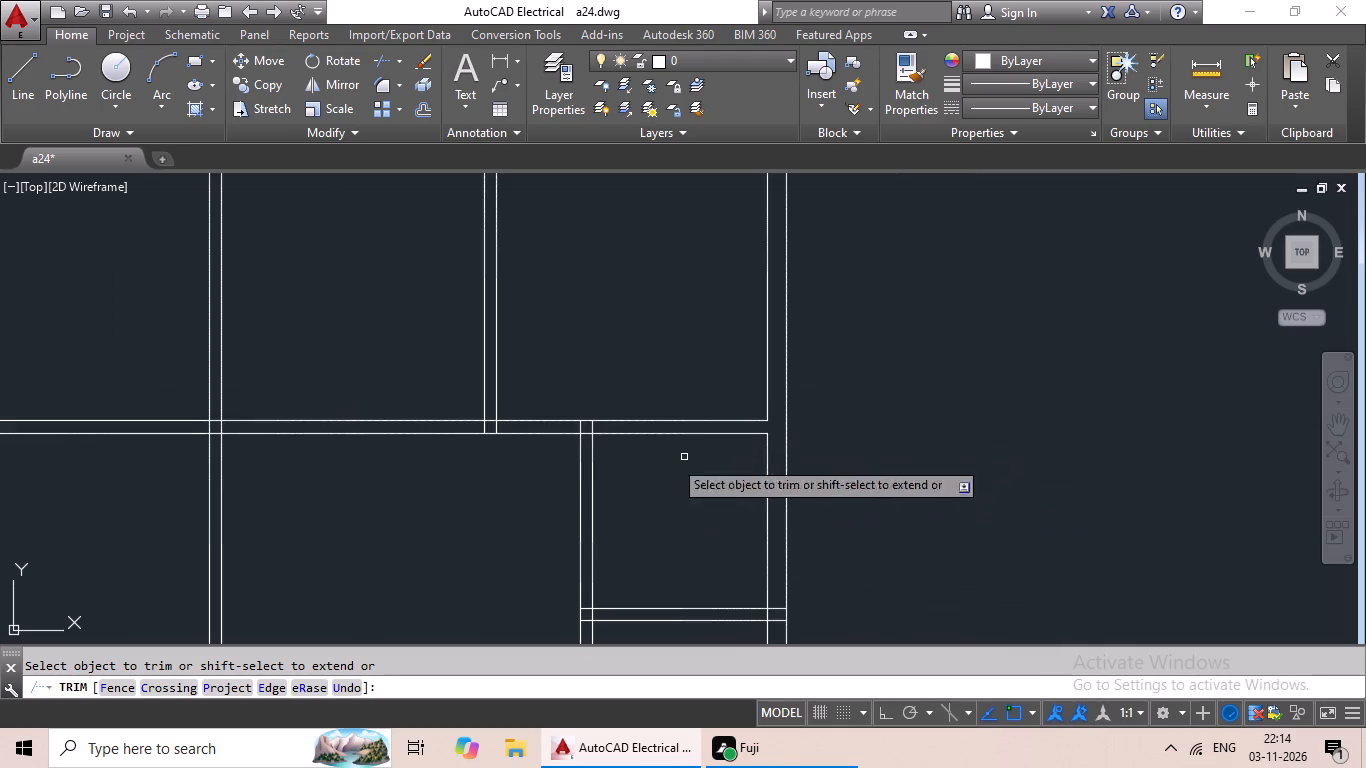
pyautogui.scroll(1, 649, 432)
pyautogui.scroll(4, 540, 419)
pyautogui.moveTo(691, 423); pyautogui.dragTo(459, 494)
pyautogui.click(459, 494)
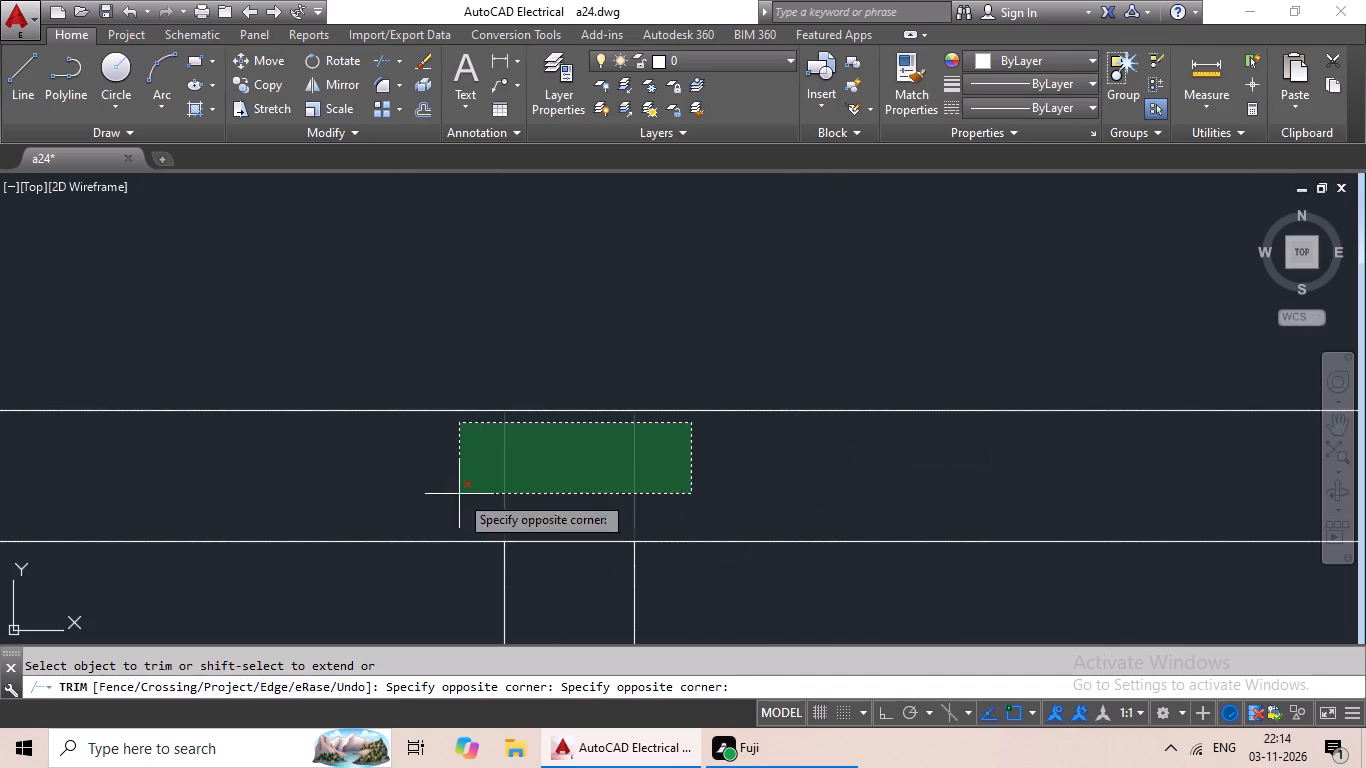
pyautogui.moveTo(626, 462); pyautogui.dragTo(573, 572)
pyautogui.moveTo(577, 562); pyautogui.dragTo(590, 544)
# Trim the overlapping lines where the wall between the two small right rooms meets the right exterior wall.
pyautogui.scroll(-4, 630, 480)
pyautogui.moveTo(662, 512); pyautogui.dragTo(636, 373, button='middle')
pyautogui.moveTo(771, 509); pyautogui.dragTo(572, 343, button='middle')
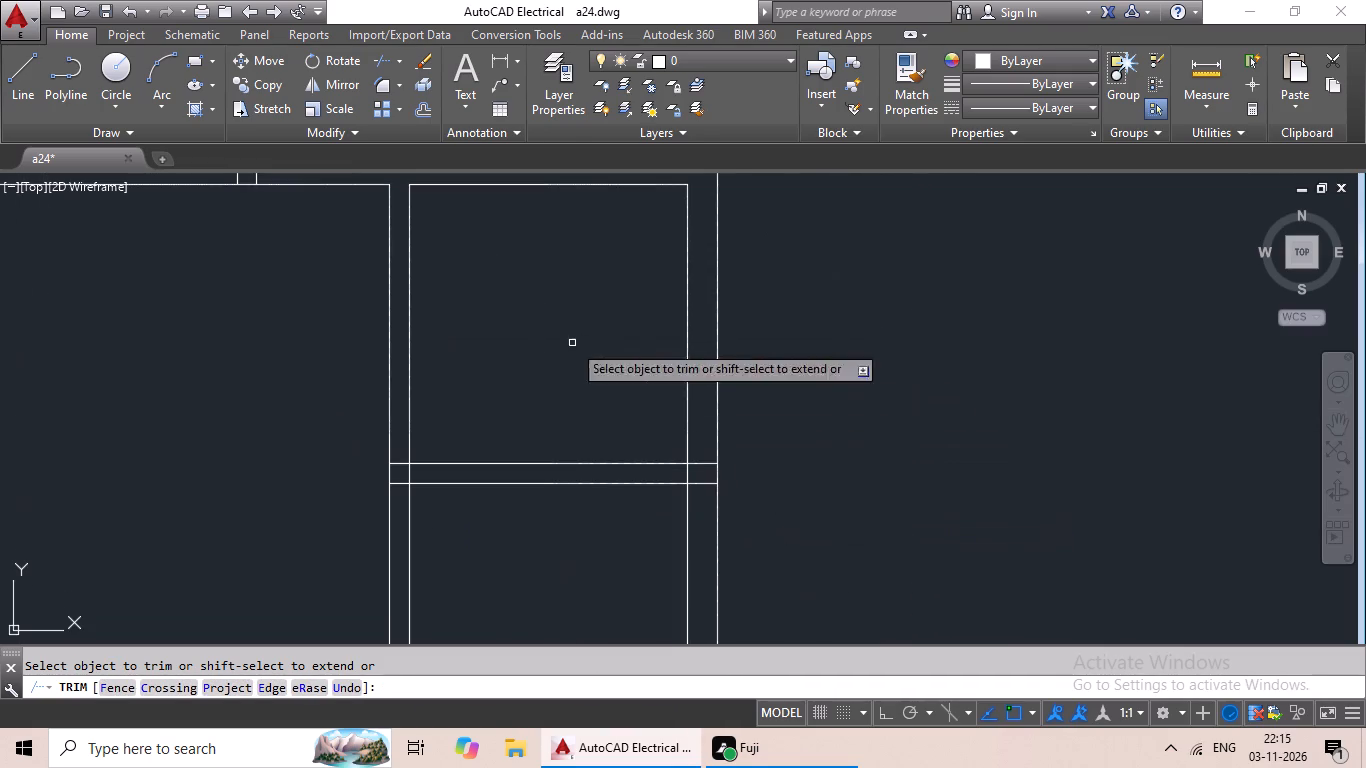
pyautogui.scroll(4, 695, 478)
pyautogui.moveTo(724, 365); pyautogui.dragTo(696, 576)
pyautogui.moveTo(697, 565); pyautogui.dragTo(710, 546)
pyautogui.moveTo(745, 442); pyautogui.dragTo(593, 470)
pyautogui.click(593, 470)
# Trim the junction where the wall between the two small right rooms meets their vertical partition.
pyautogui.scroll(-3, 670, 470)
pyautogui.moveTo(463, 519); pyautogui.dragTo(862, 511, button='middle')
pyautogui.scroll(2, 635, 462)
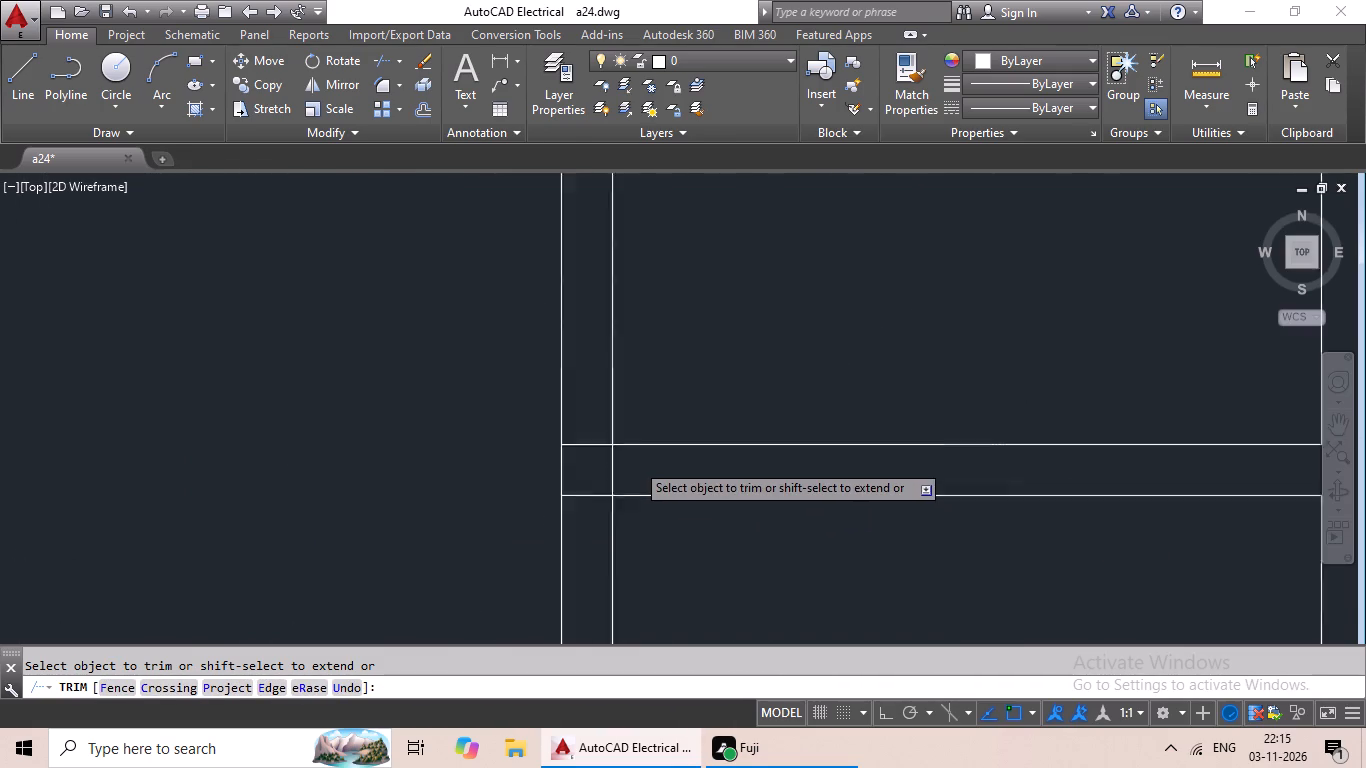
pyautogui.scroll(2, 635, 462)
pyautogui.scroll(-1, 645, 458)
pyautogui.moveTo(707, 453); pyautogui.dragTo(535, 497)
pyautogui.click(535, 497)
pyautogui.moveTo(518, 346); pyautogui.dragTo(492, 558)
pyautogui.click(492, 562)
# Trim the junction where the partition between the two upper-right rooms meets the horizontal wall below them.
pyautogui.scroll(-3, 560, 510)
pyautogui.scroll(-2, 474, 531)
pyautogui.moveTo(474, 532); pyautogui.dragTo(570, 399, button='middle')
pyautogui.scroll(-1, 582, 408)
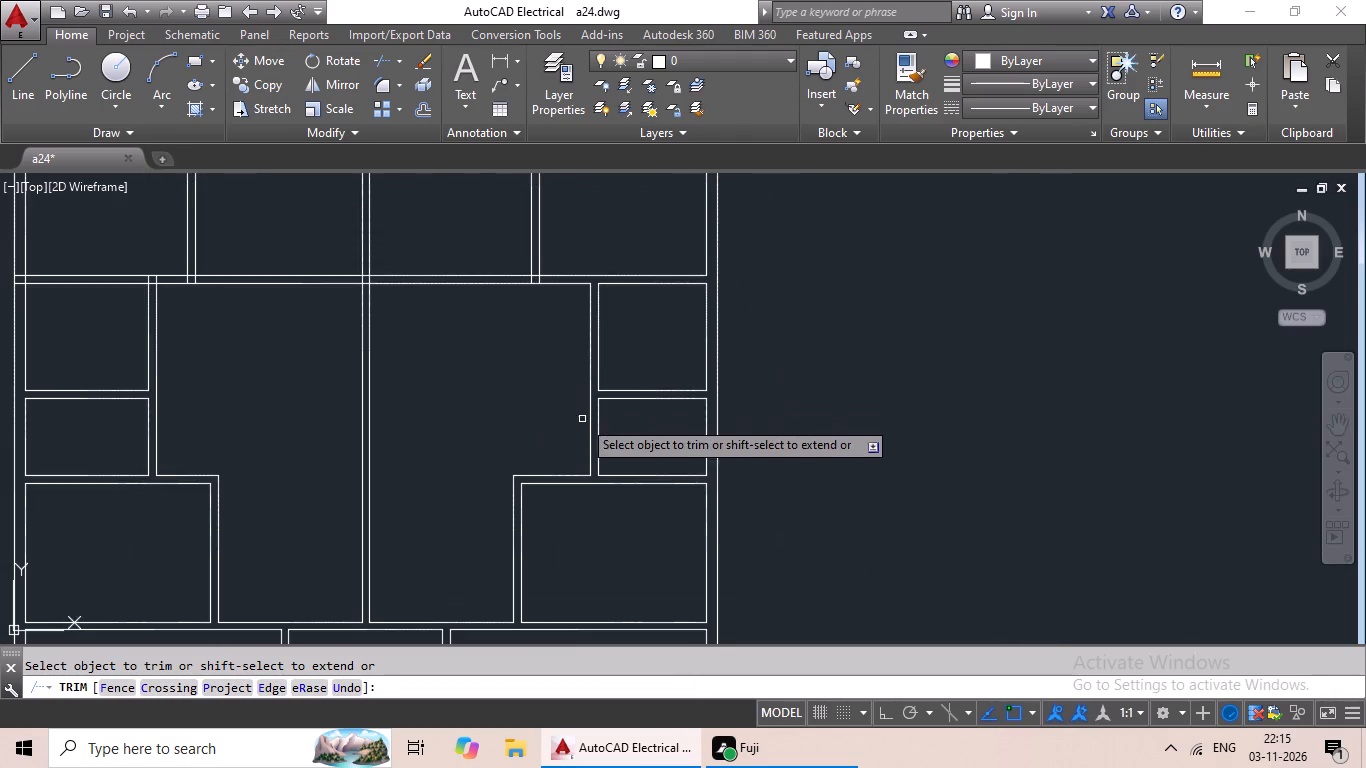
pyautogui.moveTo(538, 413); pyautogui.dragTo(552, 460, button='middle')
pyautogui.scroll(4, 531, 328)
pyautogui.scroll(1, 642, 309)
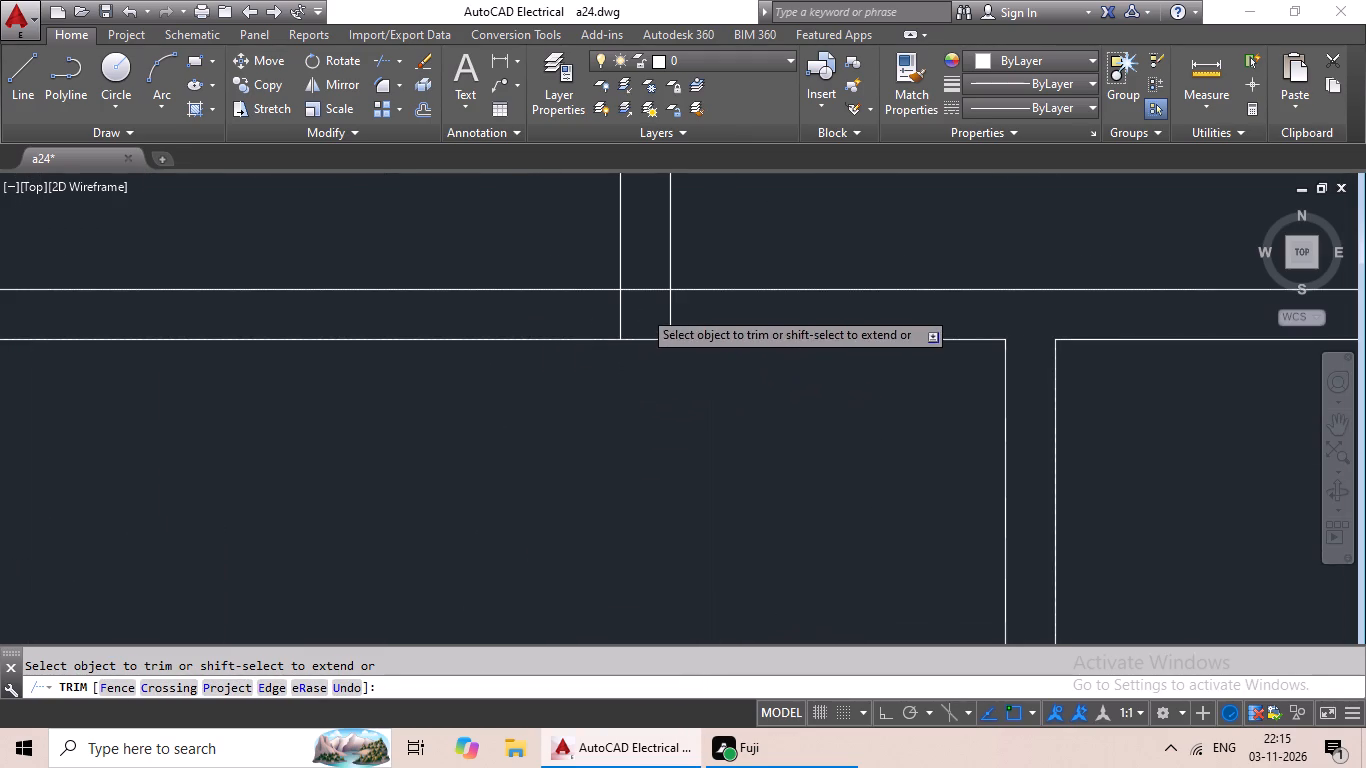
pyautogui.scroll(1, 642, 309)
pyautogui.moveTo(793, 304); pyautogui.dragTo(530, 347)
pyautogui.click(530, 347)
pyautogui.moveTo(633, 220); pyautogui.dragTo(614, 313)
pyautogui.click(614, 313)
# Trim the crossing where the central vertical wall passes through the horizontal wall below the top rooms.
pyautogui.scroll(-3, 655, 293)
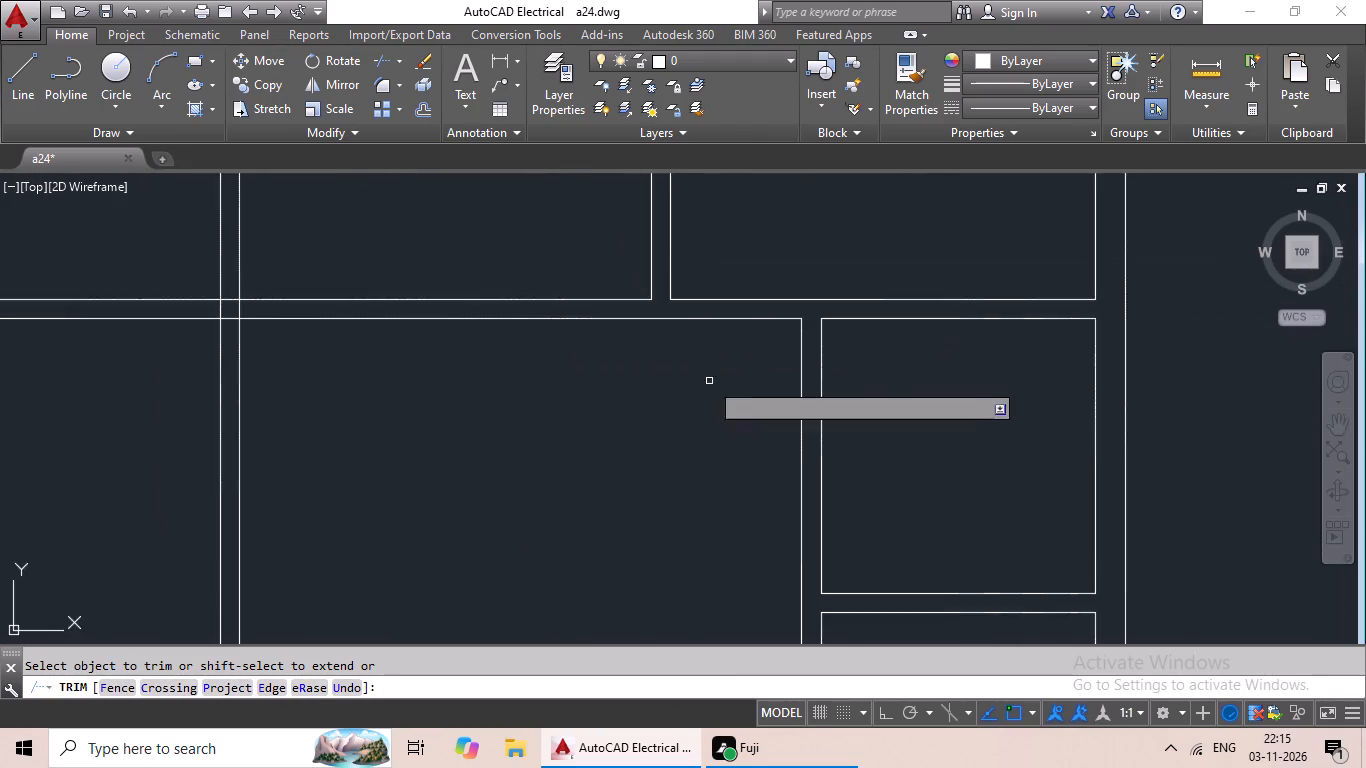
pyautogui.scroll(-3, 709, 381)
pyautogui.moveTo(586, 439); pyautogui.dragTo(734, 431, button='middle')
pyautogui.scroll(5, 686, 351)
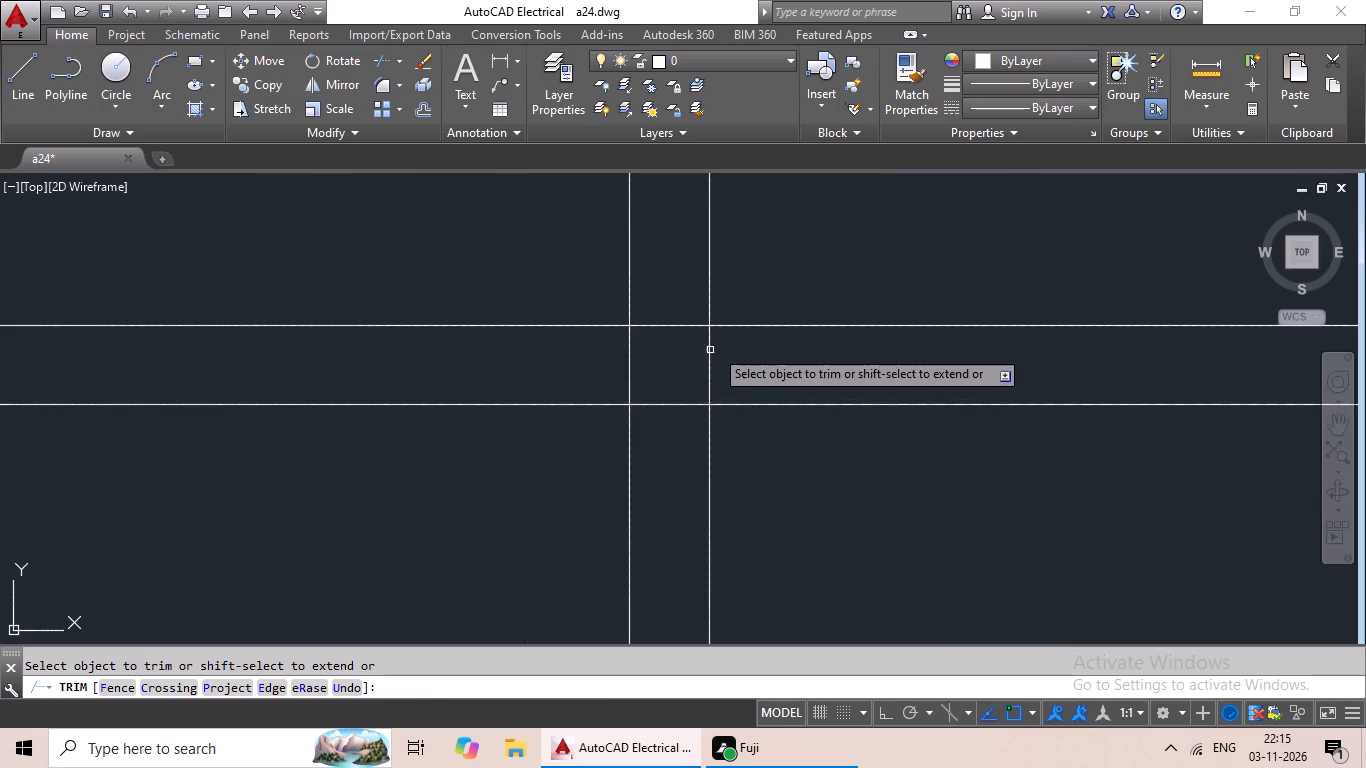
pyautogui.moveTo(763, 343); pyautogui.dragTo(612, 375)
pyautogui.click(610, 377)
pyautogui.moveTo(661, 277); pyautogui.dragTo(643, 432)
pyautogui.moveTo(643, 429); pyautogui.dragTo(653, 418)
# Trim the junction where the partition between the two upper-left rooms meets the horizontal wall below them.
pyautogui.scroll(-5, 710, 374)
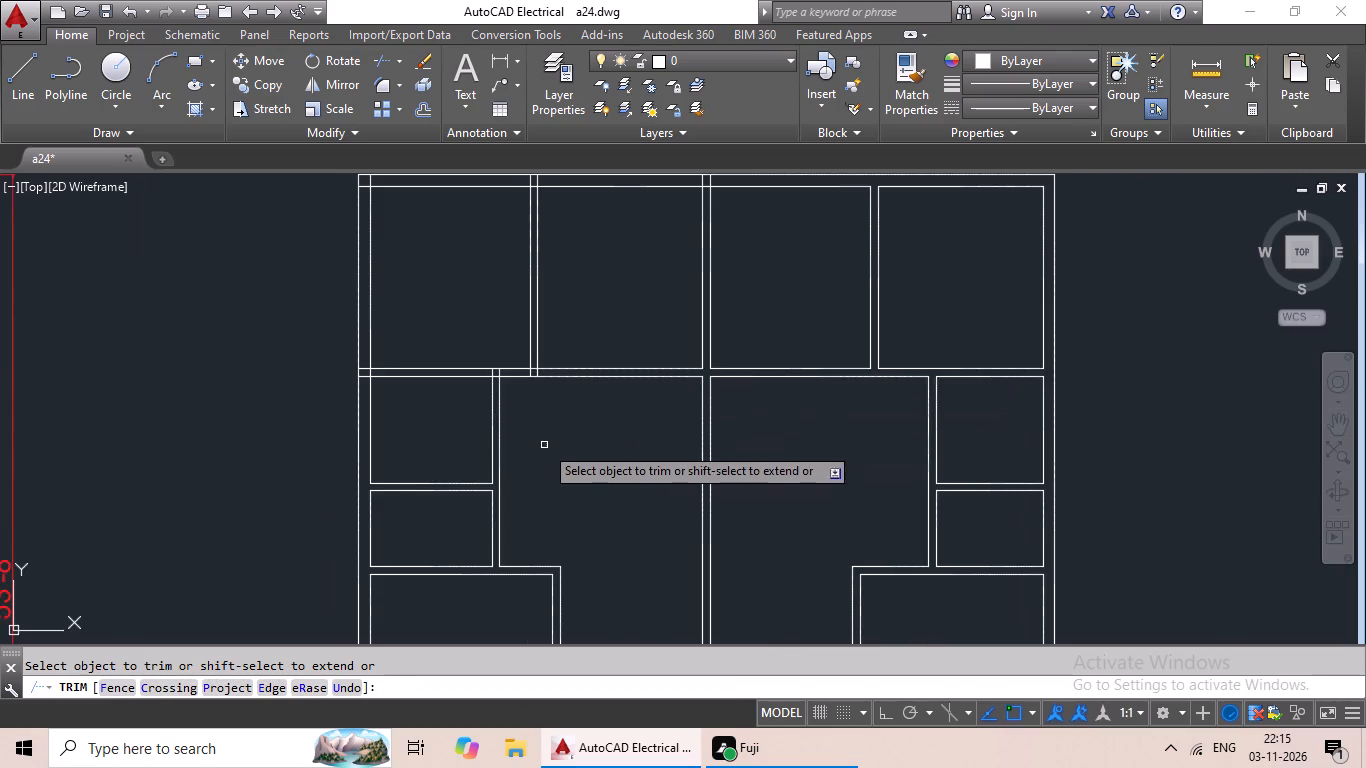
pyautogui.moveTo(545, 443); pyautogui.dragTo(749, 437, button='middle')
pyautogui.scroll(-2, 749, 437)
pyautogui.scroll(3, 740, 392)
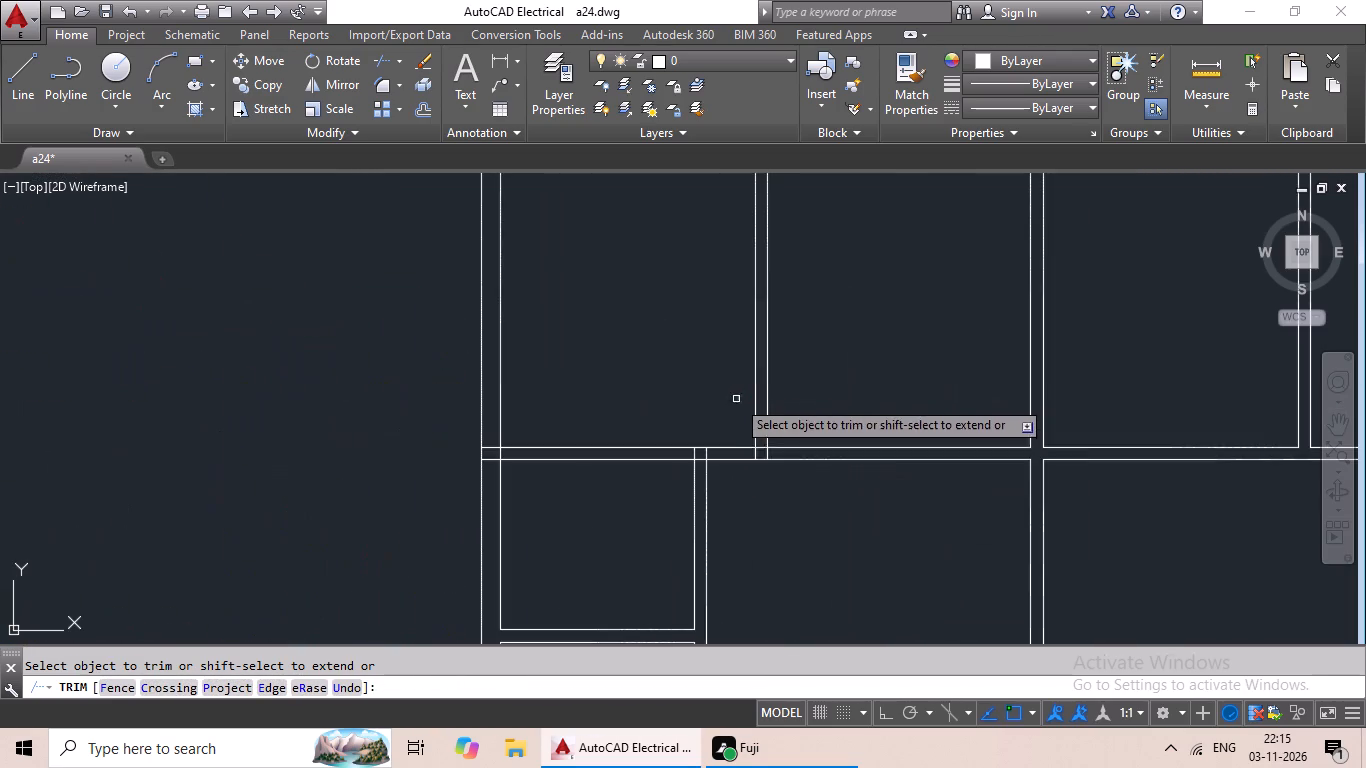
pyautogui.scroll(3, 765, 455)
pyautogui.moveTo(760, 398); pyautogui.dragTo(741, 447)
pyautogui.click(741, 447)
pyautogui.moveTo(815, 441); pyautogui.dragTo(713, 463)
pyautogui.click(691, 463)
# Trim the junction where the small left rooms' vertical partition meets the horizontal wall below the top rooms.
pyautogui.moveTo(673, 450); pyautogui.dragTo(445, 461)
pyautogui.click(445, 461)
pyautogui.moveTo(484, 463); pyautogui.dragTo(511, 531)
pyautogui.moveTo(511, 531); pyautogui.dragTo(522, 519)
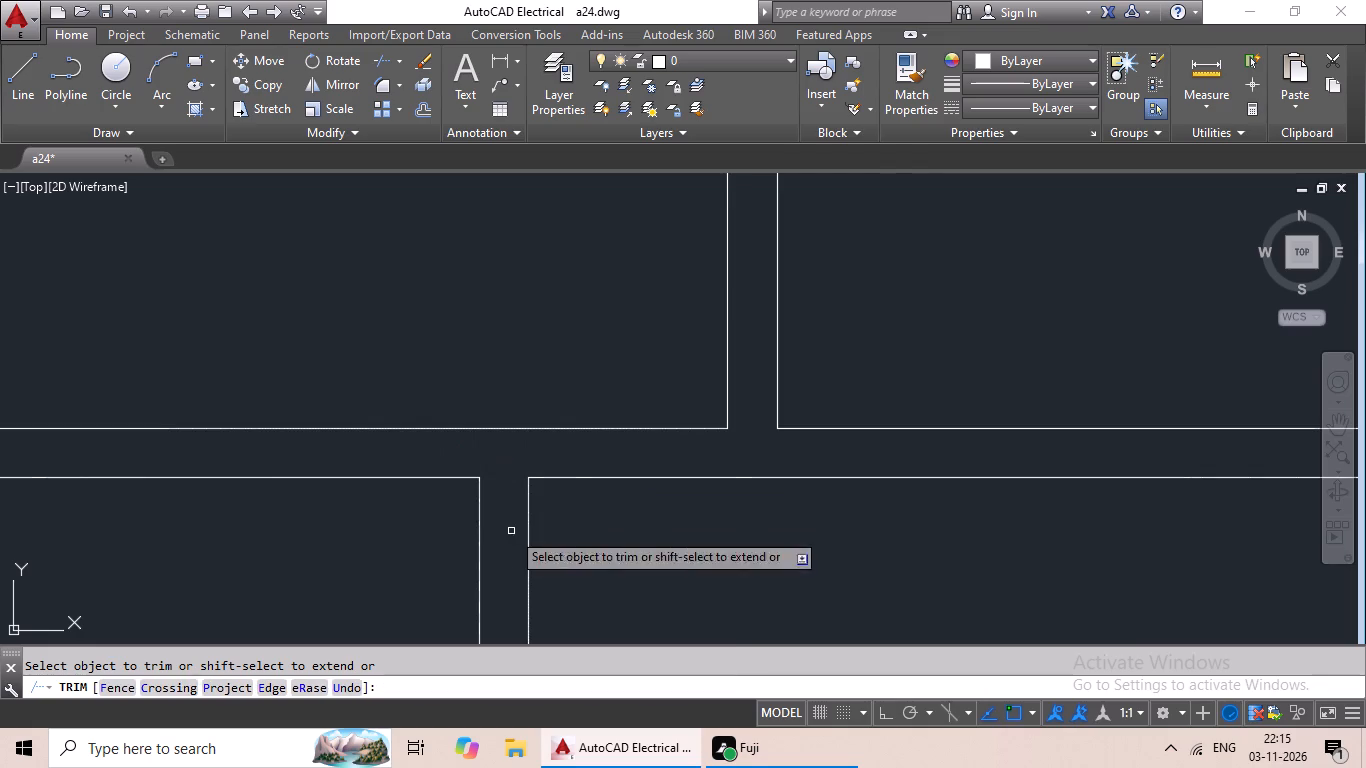
pyautogui.moveTo(522, 519); pyautogui.dragTo(533, 506)
# Trim the overlapping lines where the horizontal wall below the top rooms meets the left exterior wall.
pyautogui.scroll(-4, 605, 460)
pyautogui.moveTo(545, 521); pyautogui.dragTo(591, 429, button='middle')
pyautogui.scroll(4, 521, 360)
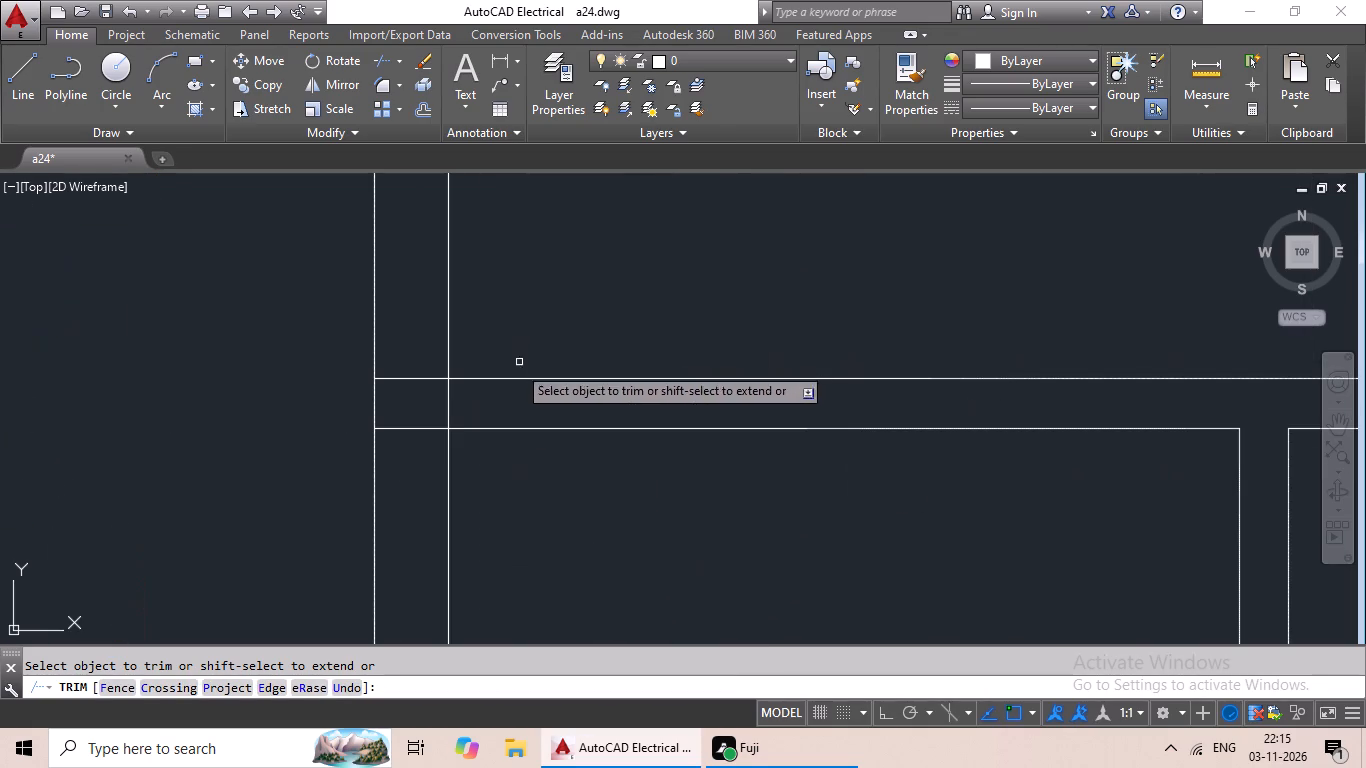
pyautogui.moveTo(496, 391); pyautogui.dragTo(443, 400)
pyautogui.click(443, 400)
pyautogui.moveTo(437, 331); pyautogui.dragTo(419, 433)
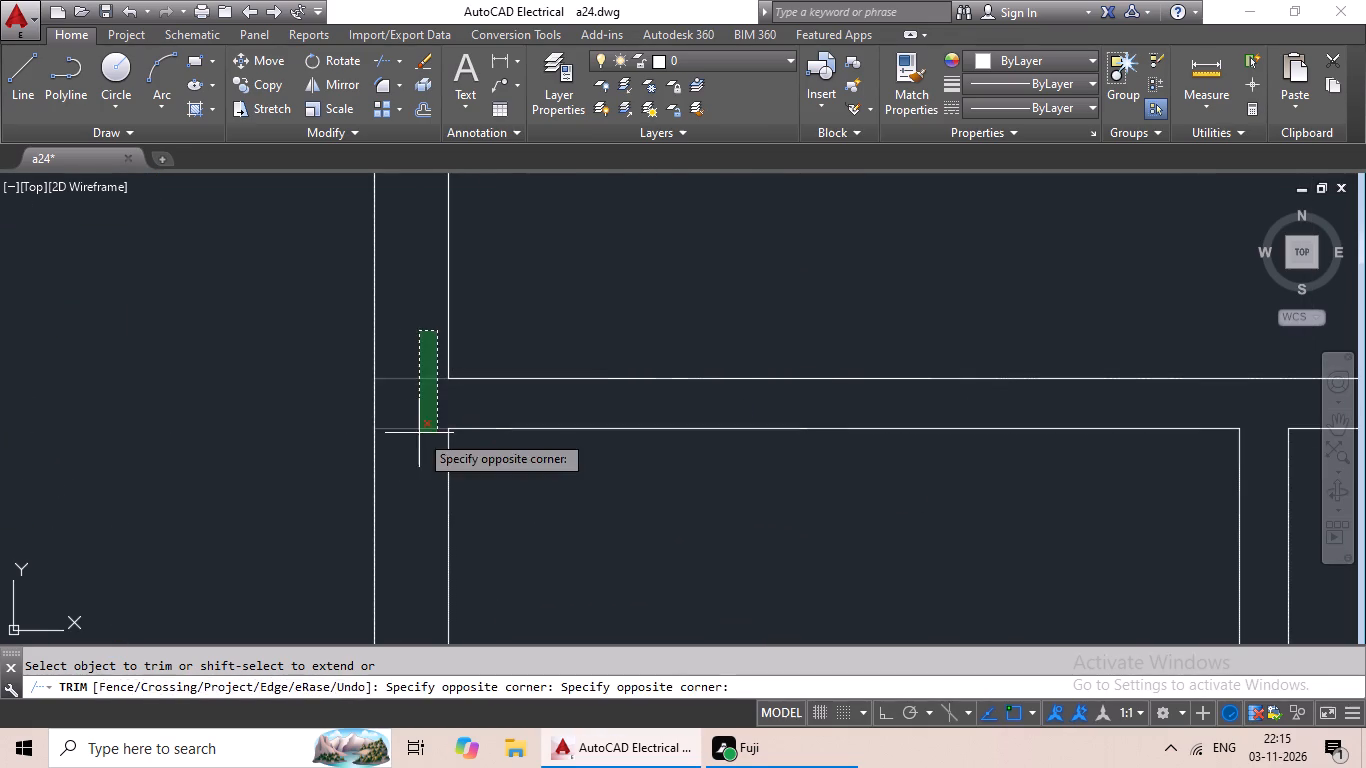
pyautogui.click(419, 433)
pyautogui.scroll(-4, 503, 396)
pyautogui.moveTo(744, 466); pyautogui.dragTo(698, 323, button='middle')
pyautogui.scroll(-1, 697, 333)
pyautogui.moveTo(694, 344); pyautogui.dragTo(683, 354, button='middle')
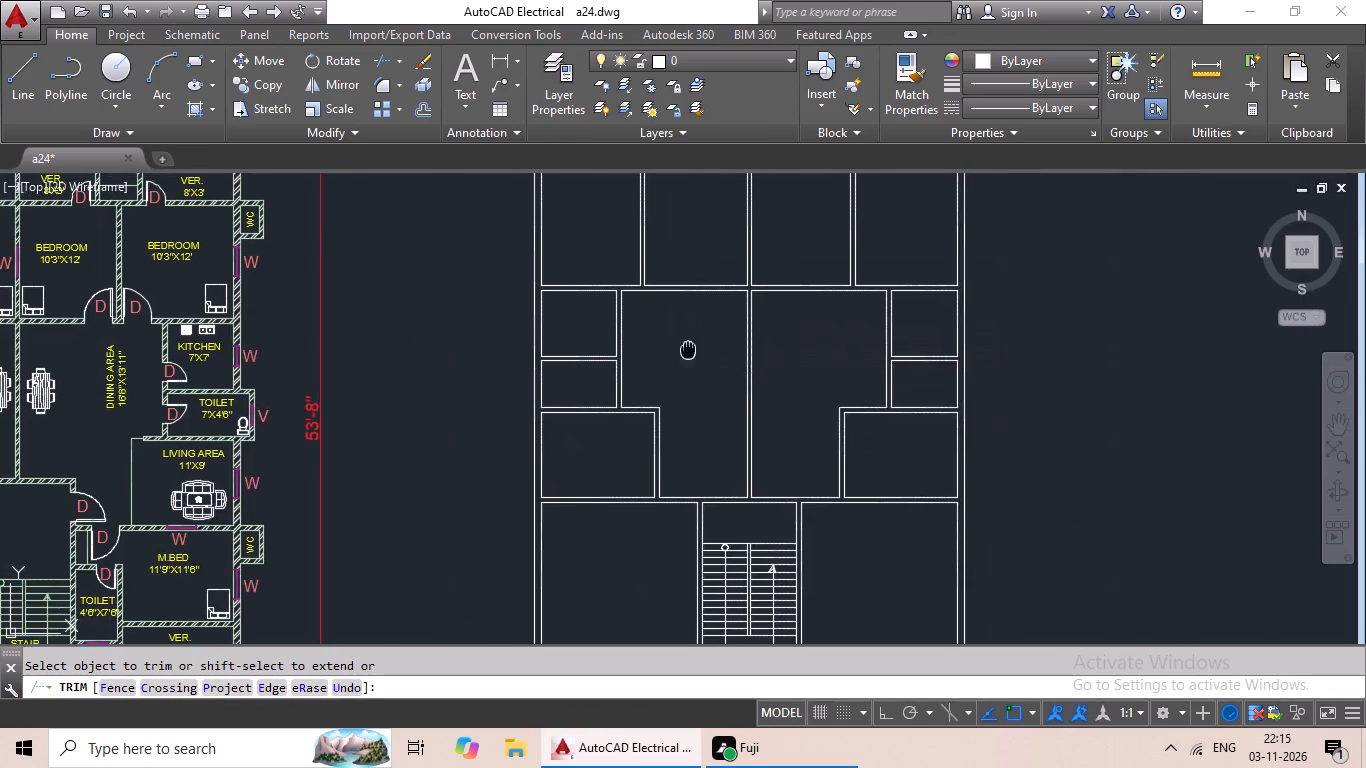
# Trim the overlapping inner wall lines at the upper-left exterior corner of the second layout.
pyautogui.moveTo(683, 354); pyautogui.dragTo(661, 370, button='middle')
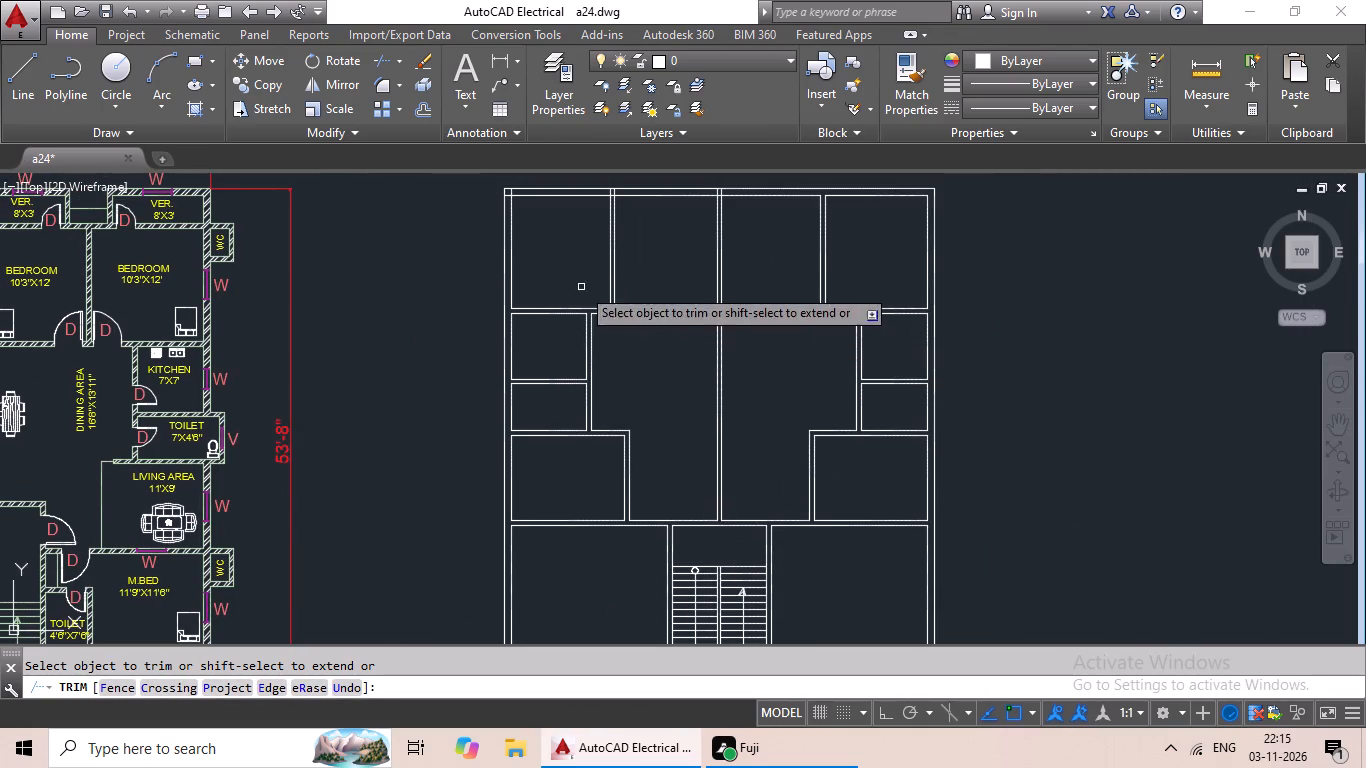
pyautogui.moveTo(648, 357); pyautogui.dragTo(709, 348, button='middle')
pyautogui.scroll(-1, 742, 347)
pyautogui.moveTo(772, 358); pyautogui.dragTo(709, 410, button='middle')
pyautogui.press('Escape')
pyautogui.press('Escape')
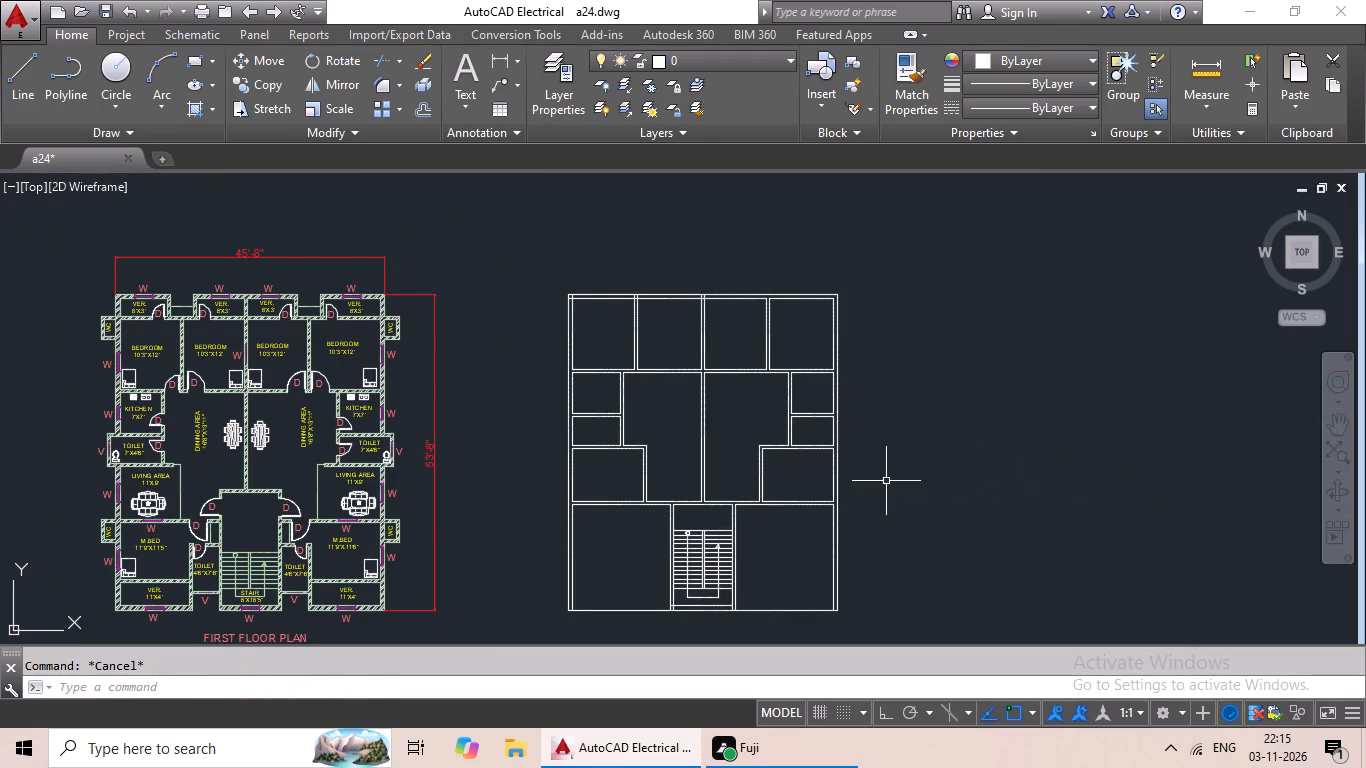
pyautogui.moveTo(902, 460); pyautogui.dragTo(932, 406, button='middle')
pyautogui.moveTo(956, 418); pyautogui.dragTo(862, 441, button='middle')
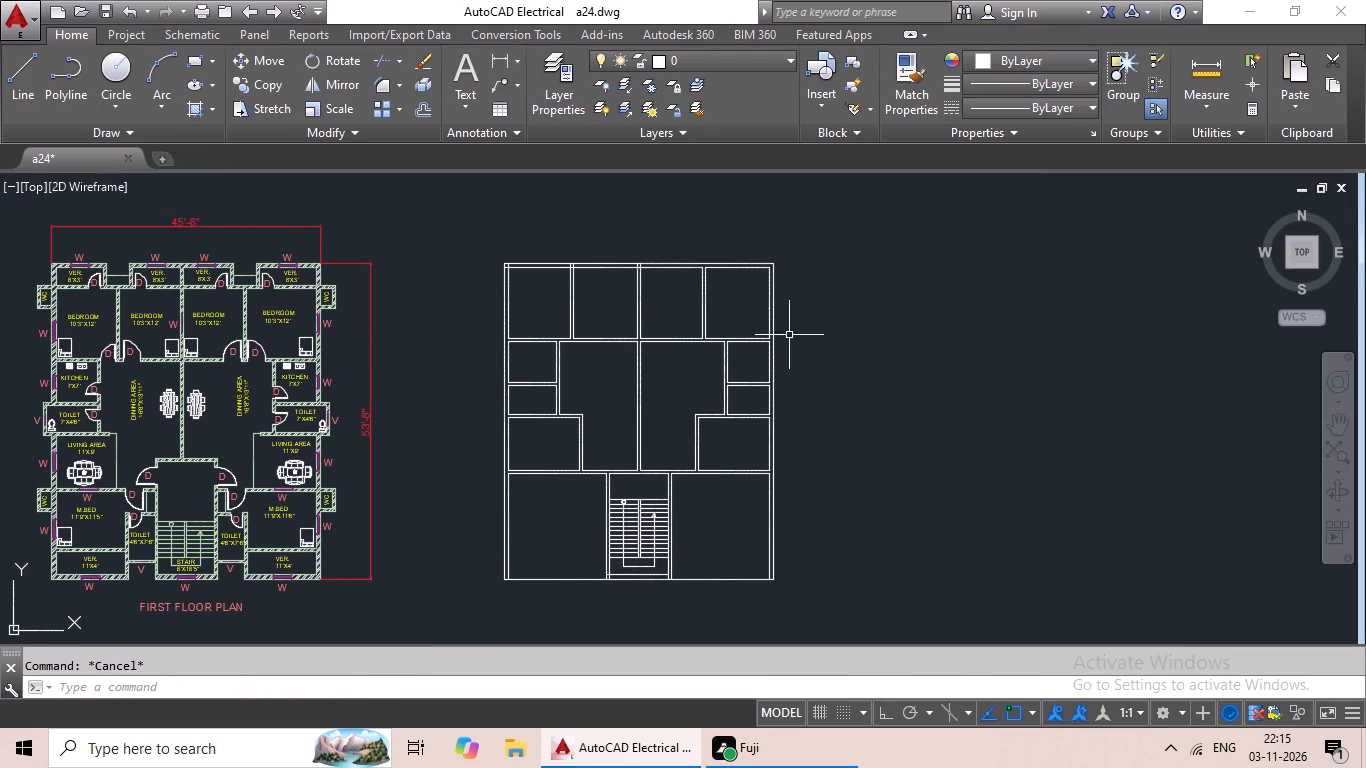
pyautogui.press('t')
pyautogui.press('r')
pyautogui.press('space')
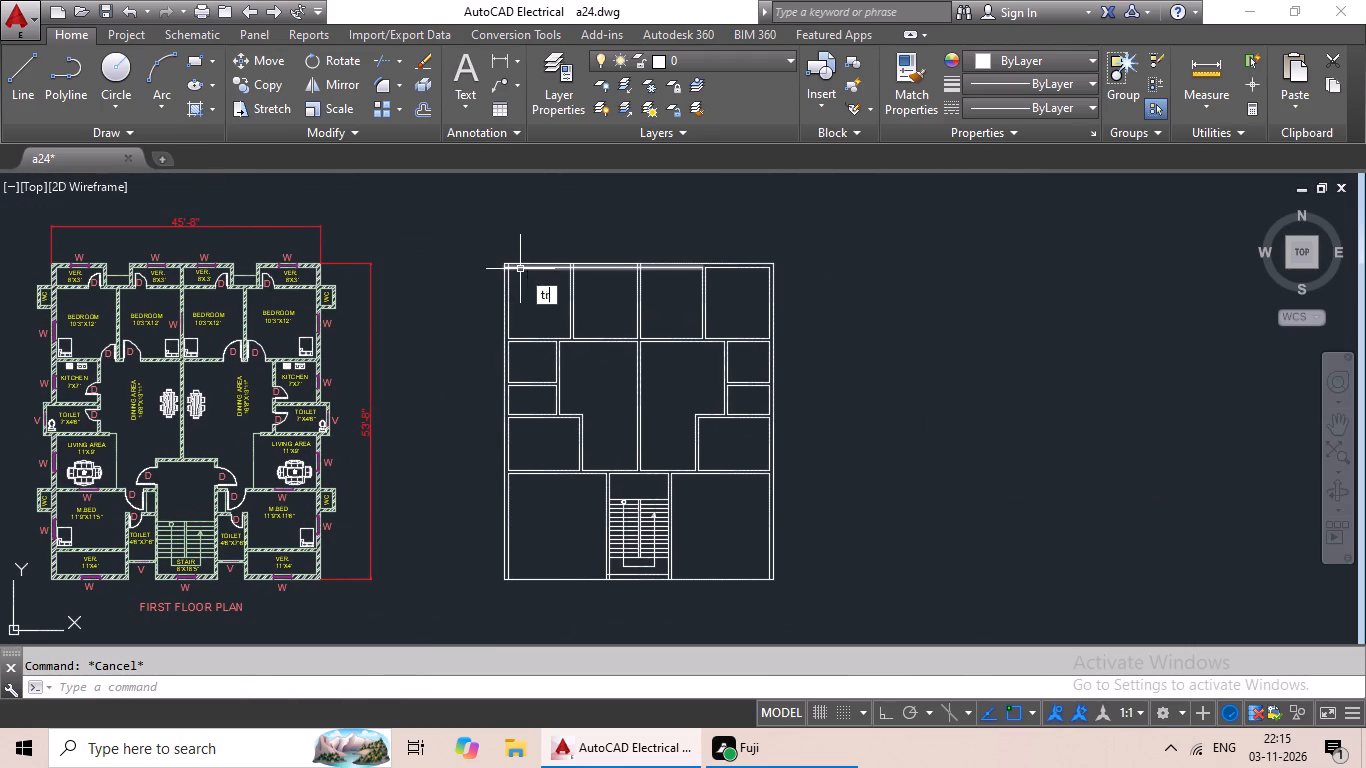
pyautogui.press('space')
pyautogui.scroll(6, 477, 260)
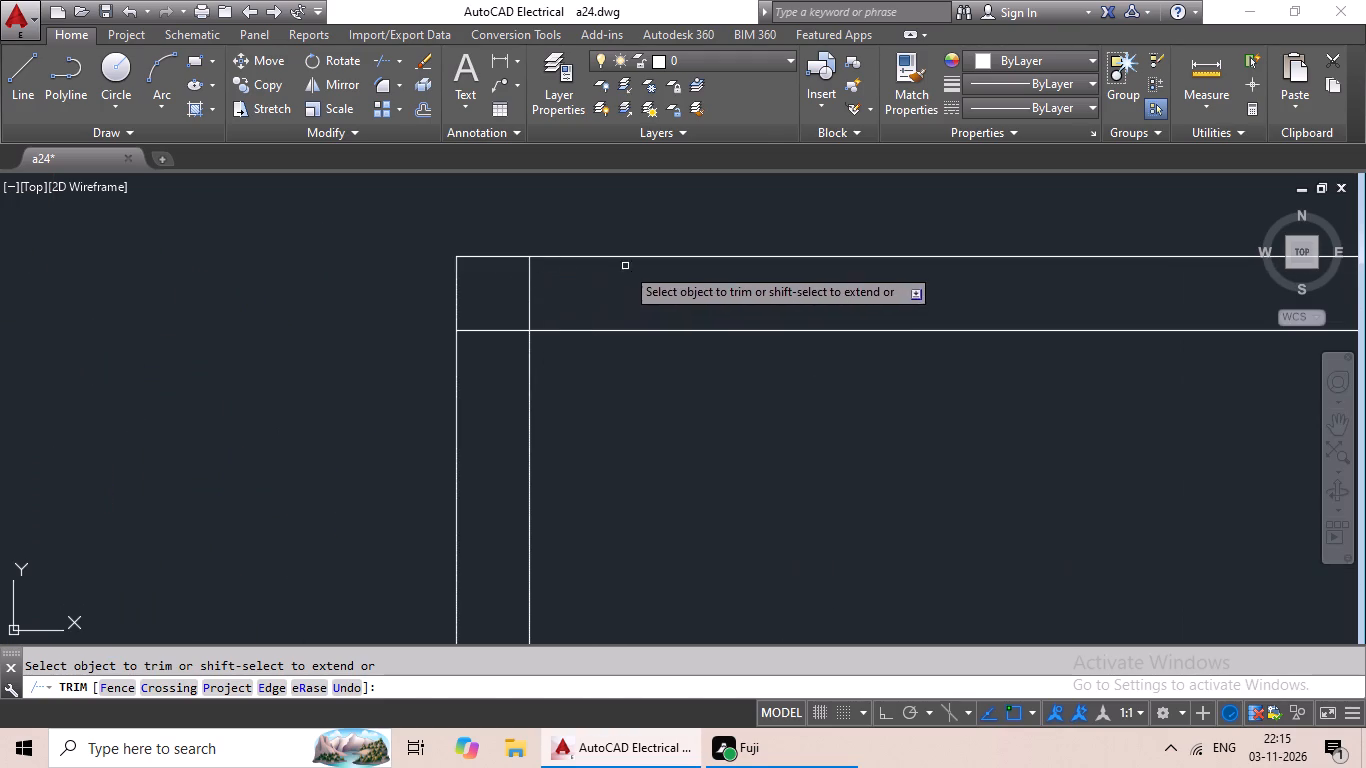
pyautogui.moveTo(617, 270); pyautogui.dragTo(529, 306)
pyautogui.click(529, 306)
pyautogui.moveTo(519, 297); pyautogui.dragTo(482, 353)
pyautogui.moveTo(482, 353); pyautogui.dragTo(493, 343)
pyautogui.scroll(-5, 599, 281)
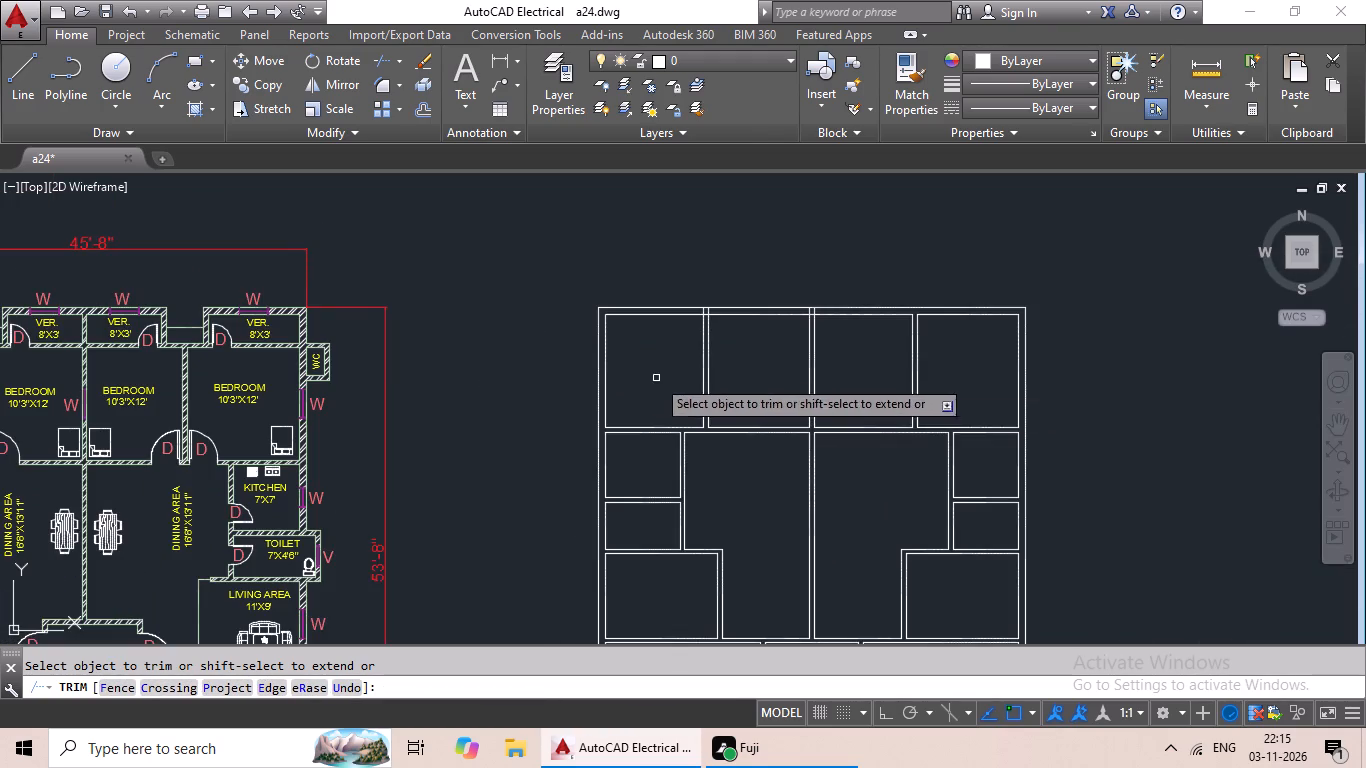
pyautogui.moveTo(806, 383); pyautogui.dragTo(762, 345, button='middle')
pyautogui.scroll(-1, 821, 327)
pyautogui.moveTo(824, 326); pyautogui.dragTo(797, 338, button='middle')
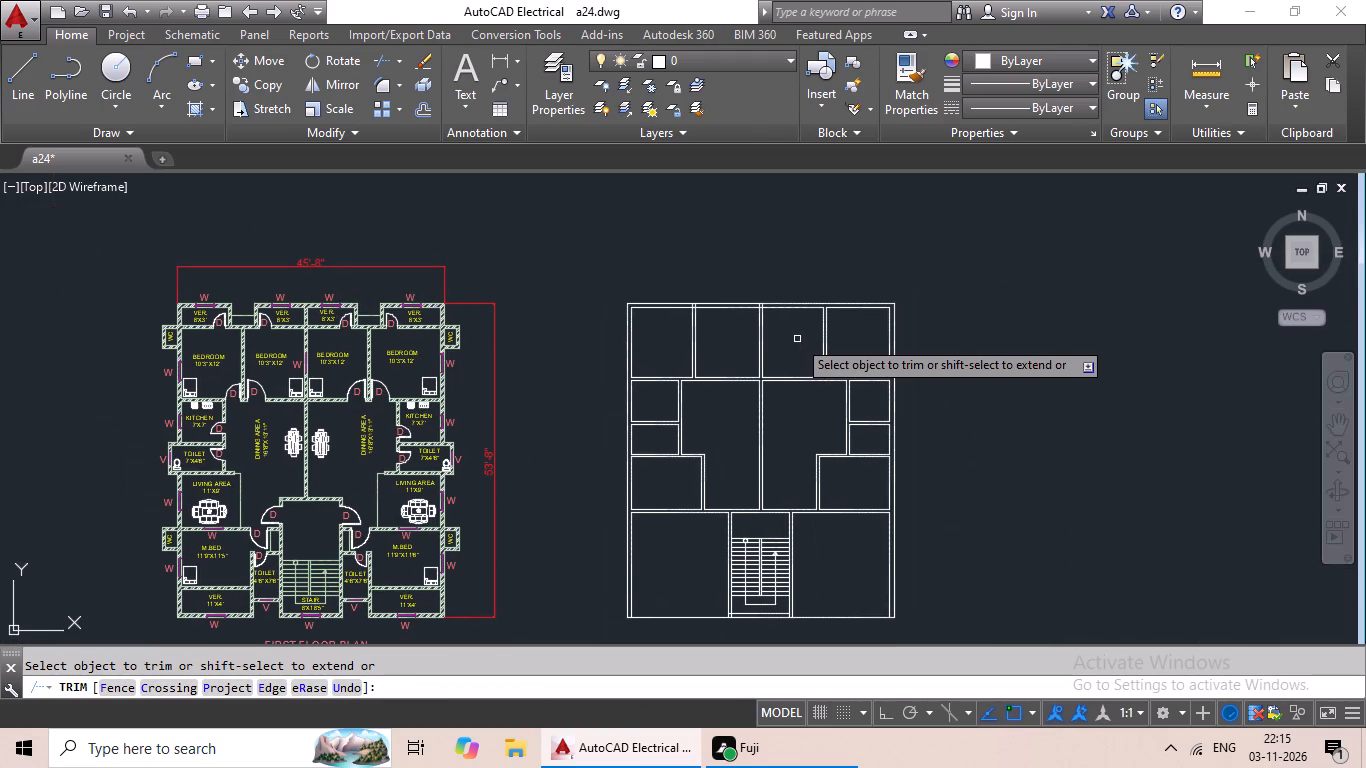
pyautogui.press('Escape')
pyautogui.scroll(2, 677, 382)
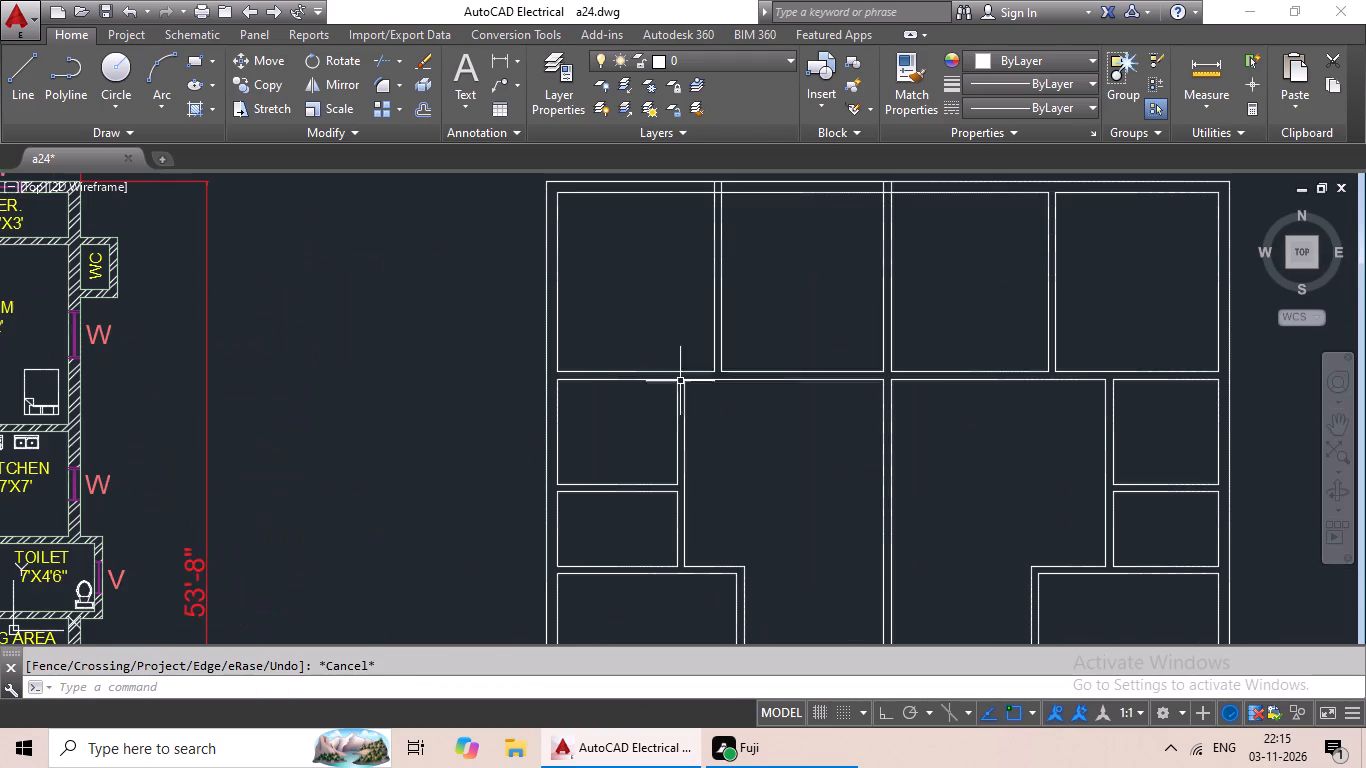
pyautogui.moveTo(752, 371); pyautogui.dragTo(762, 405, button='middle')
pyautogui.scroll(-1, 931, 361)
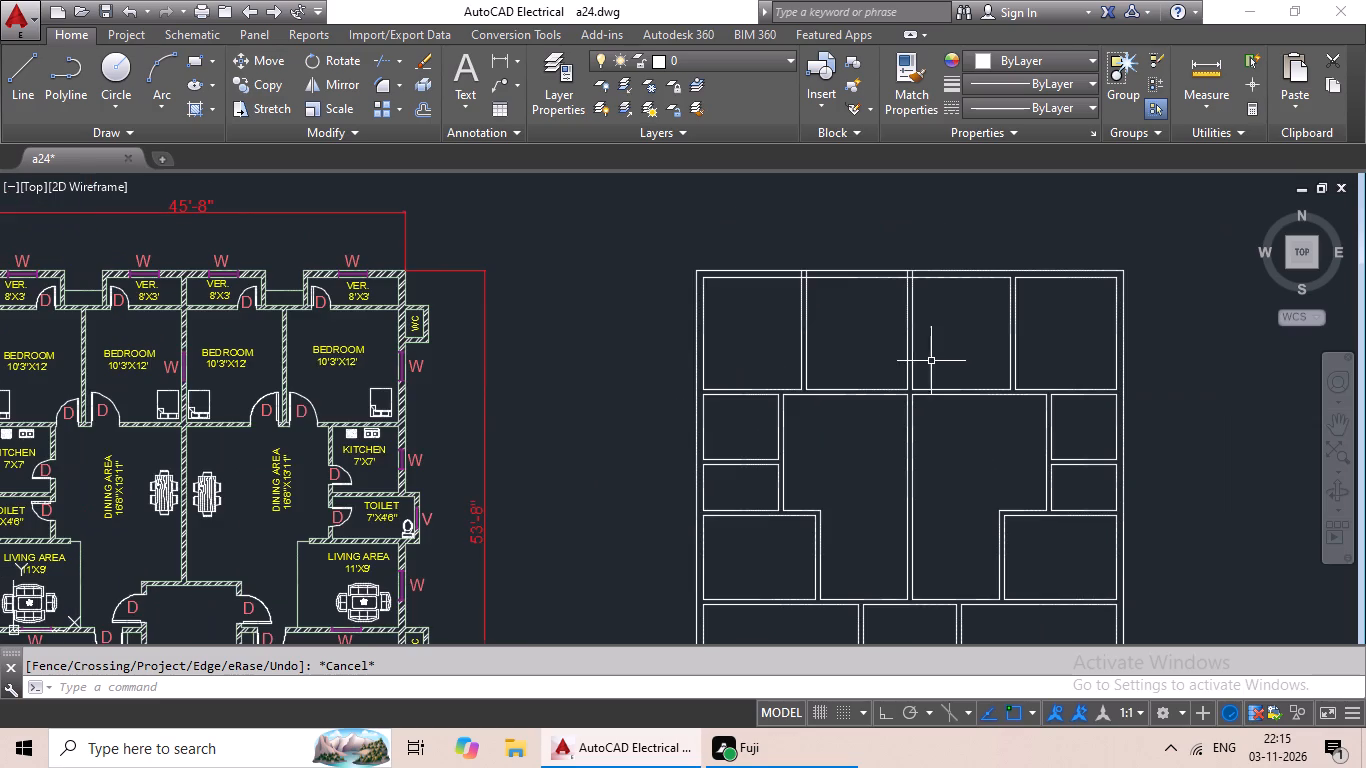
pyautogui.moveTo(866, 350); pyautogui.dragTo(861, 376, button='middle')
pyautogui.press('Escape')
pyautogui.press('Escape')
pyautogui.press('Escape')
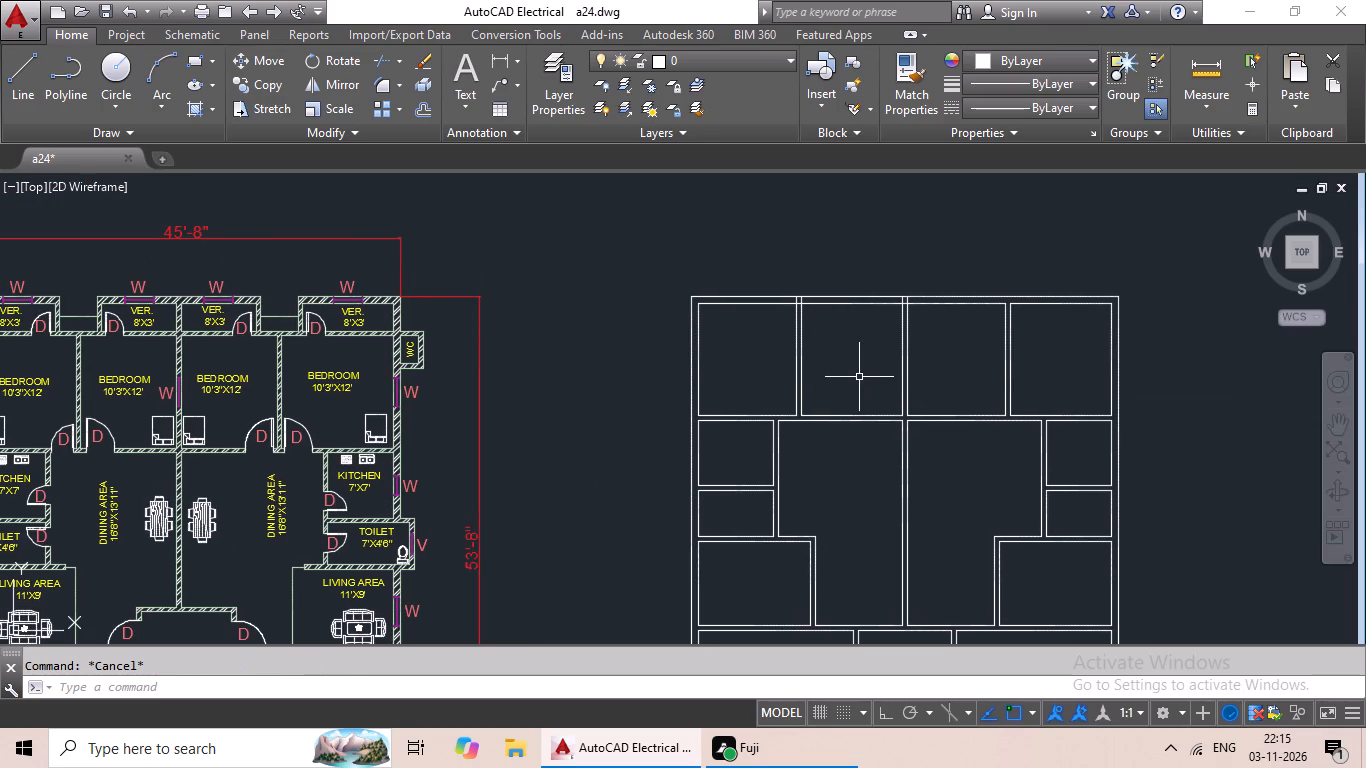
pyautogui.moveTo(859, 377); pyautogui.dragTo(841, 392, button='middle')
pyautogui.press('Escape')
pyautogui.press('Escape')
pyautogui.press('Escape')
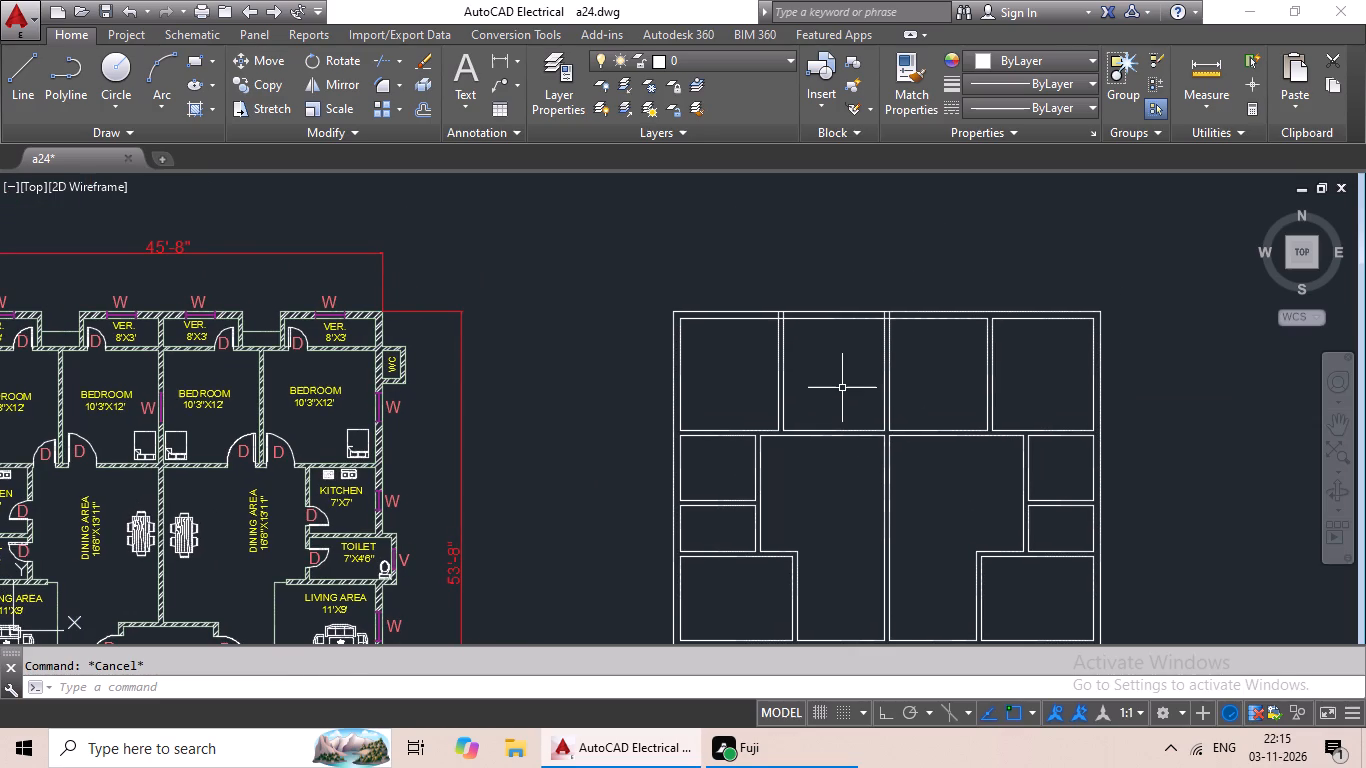
# Trim the junction where the partition between the two upper-left rooms meets the top exterior wall.
pyautogui.write('tr')
pyautogui.press('space')
pyautogui.press('space')
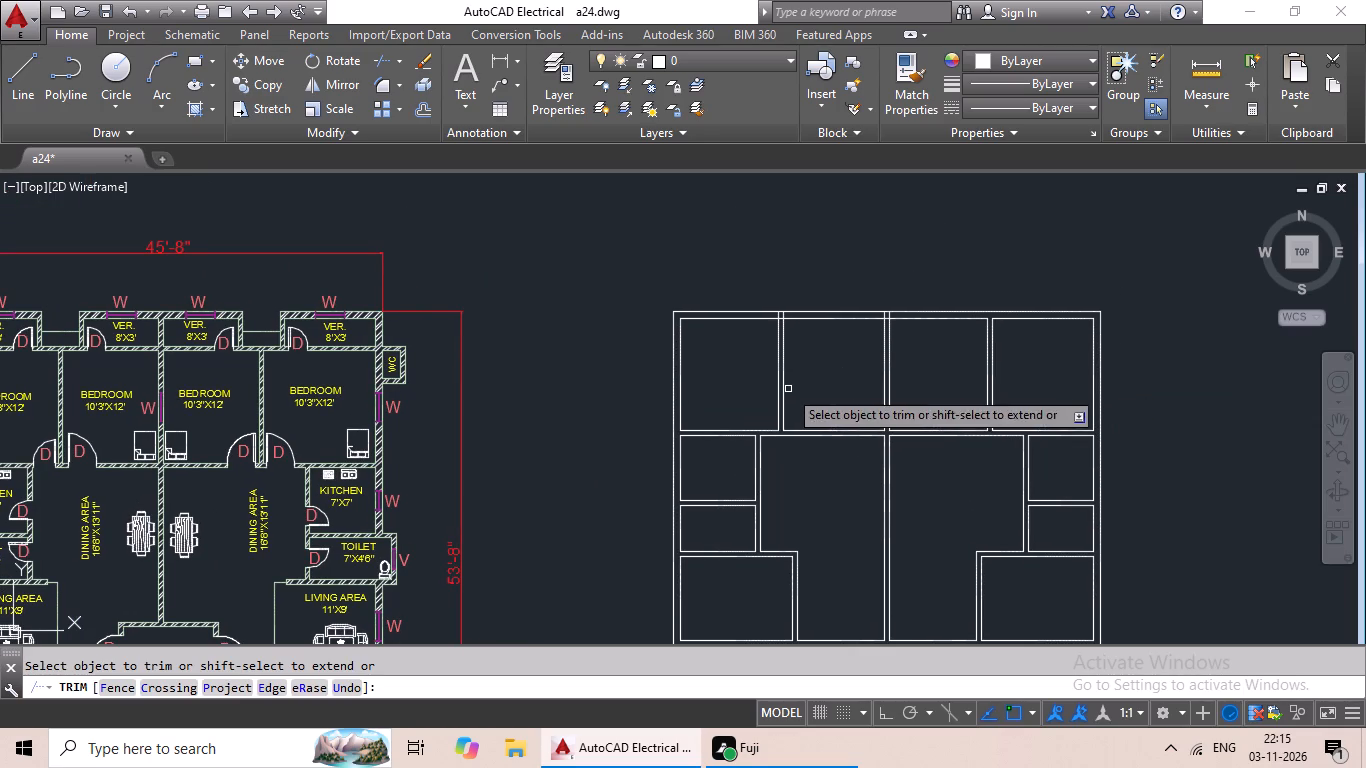
pyautogui.scroll(5, 778, 320)
pyautogui.scroll(2, 857, 259)
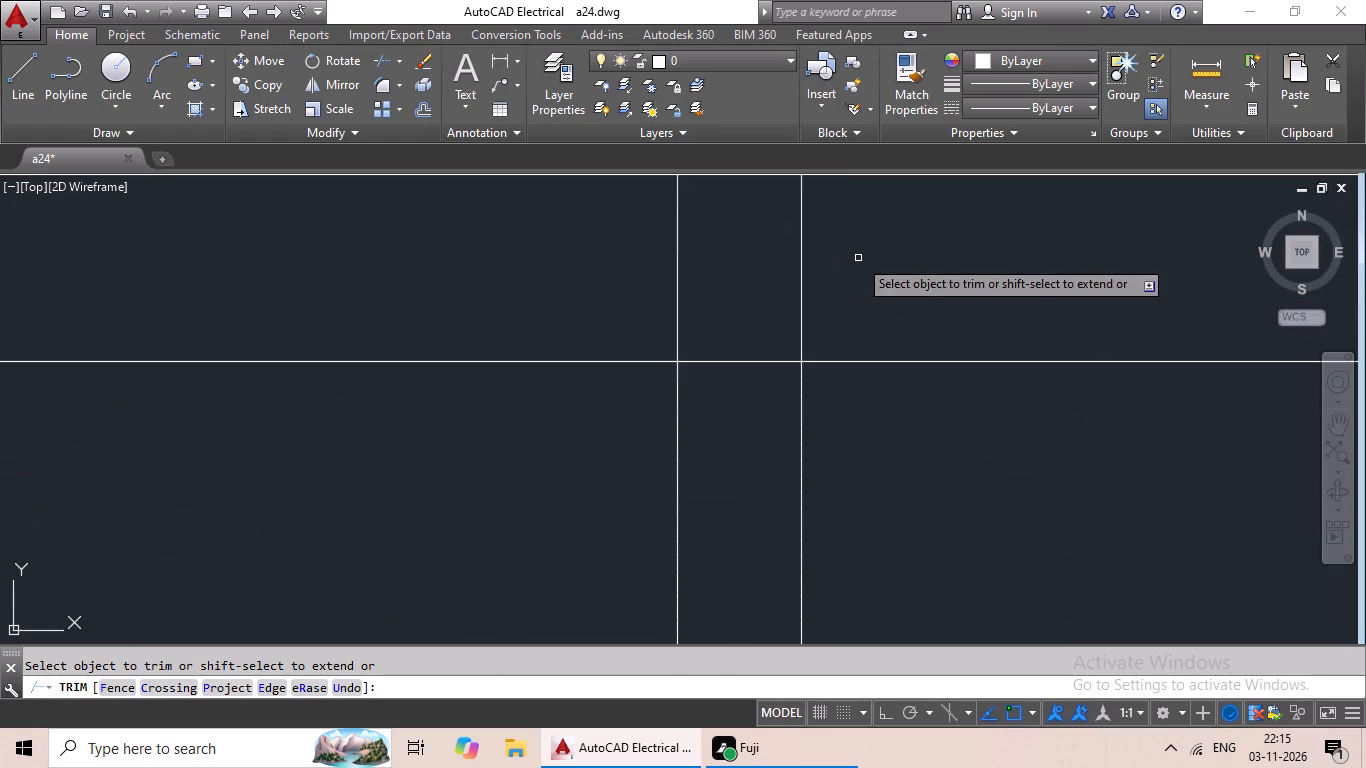
pyautogui.moveTo(895, 245); pyautogui.dragTo(624, 266)
pyautogui.click(622, 267)
pyautogui.moveTo(710, 258); pyautogui.dragTo(707, 403)
pyautogui.click(707, 401)
pyautogui.scroll(-3, 824, 390)
# Trim the junction where the central vertical wall meets the top exterior wall.
pyautogui.moveTo(842, 406); pyautogui.dragTo(747, 430, button='middle')
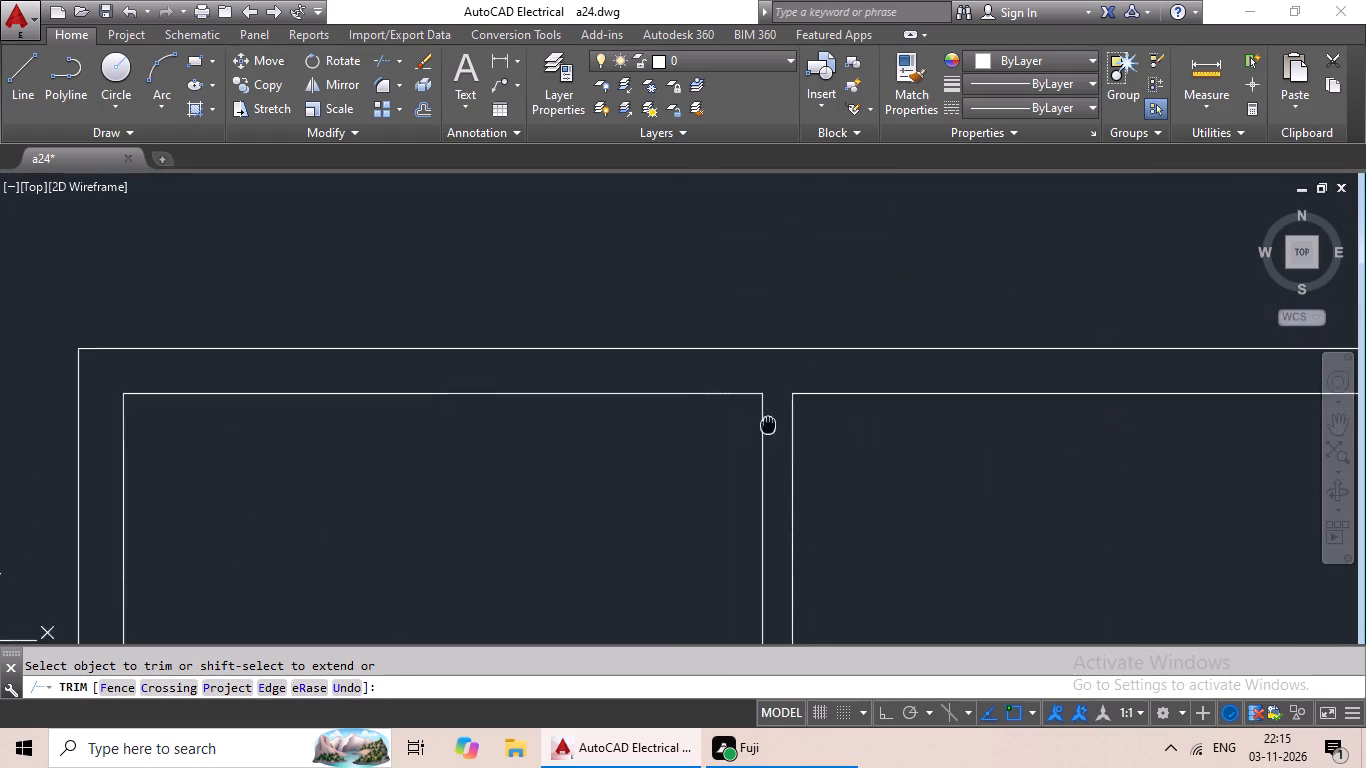
pyautogui.moveTo(747, 430); pyautogui.dragTo(396, 453, button='middle')
pyautogui.scroll(3, 1043, 397)
pyautogui.moveTo(1234, 410); pyautogui.dragTo(765, 362, button='middle')
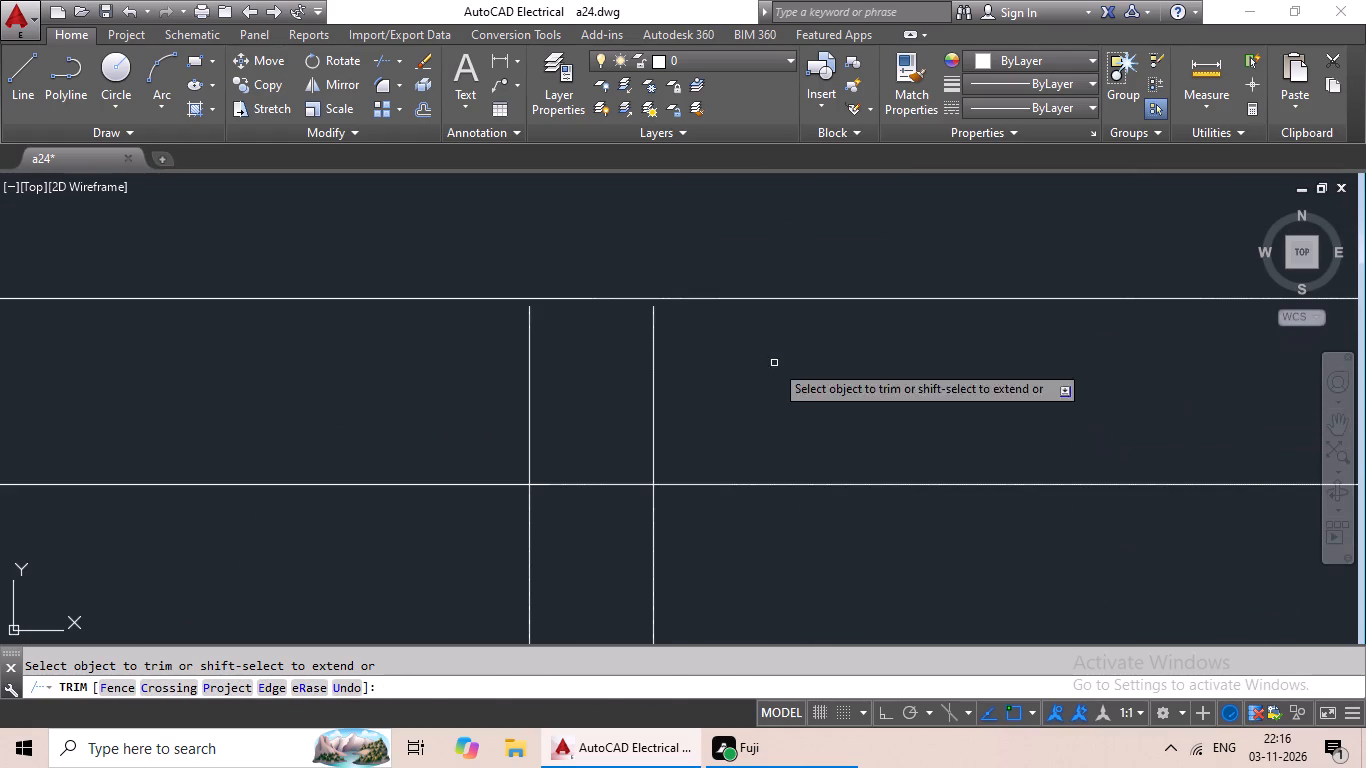
pyautogui.moveTo(838, 334); pyautogui.dragTo(504, 351)
pyautogui.click(502, 351)
pyautogui.moveTo(575, 368); pyautogui.dragTo(572, 562)
pyautogui.moveTo(574, 555); pyautogui.dragTo(582, 543)
pyautogui.scroll(-3, 661, 487)
pyautogui.moveTo(788, 553); pyautogui.dragTo(720, 524, button='middle')
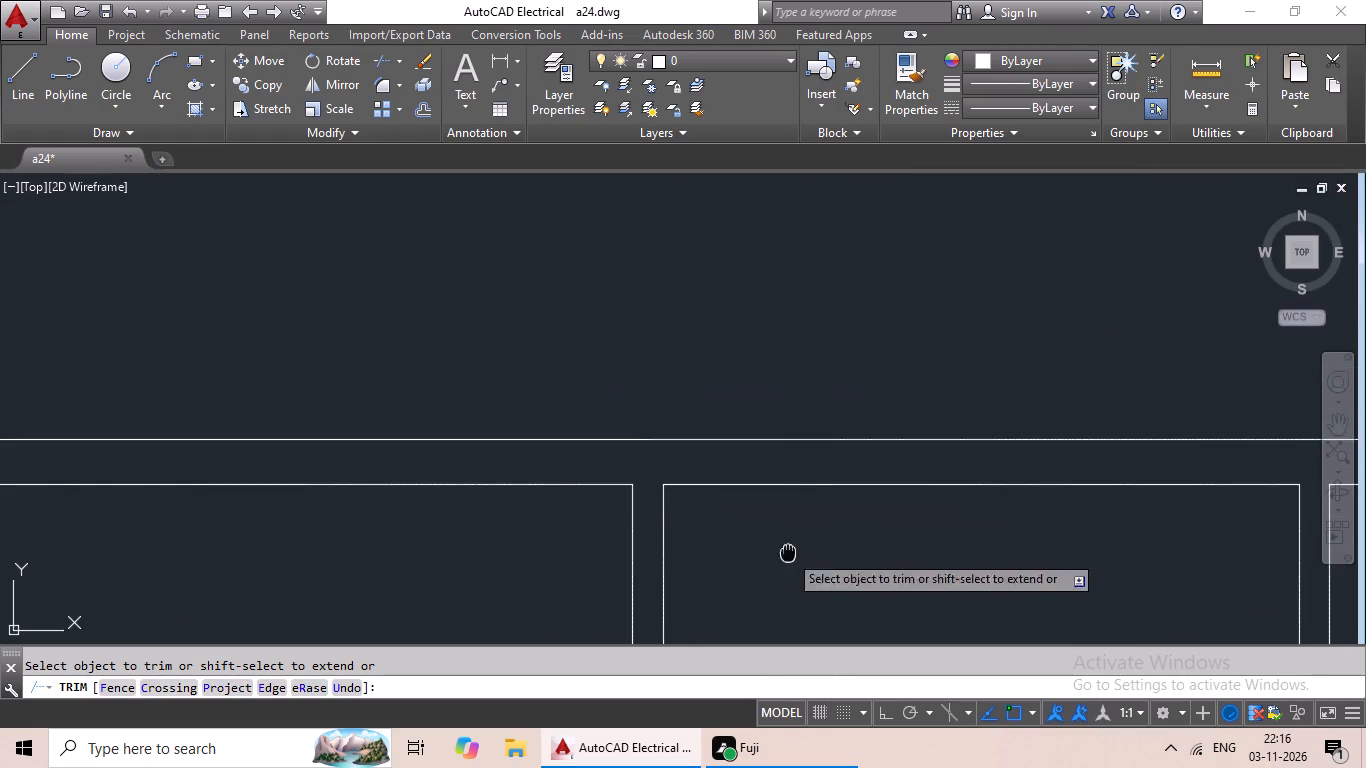
pyautogui.moveTo(720, 524); pyautogui.dragTo(412, 408, button='middle')
pyautogui.scroll(-3, 650, 427)
pyautogui.moveTo(663, 447); pyautogui.dragTo(692, 350, button='middle')
pyautogui.moveTo(696, 384); pyautogui.dragTo(721, 289, button='middle')
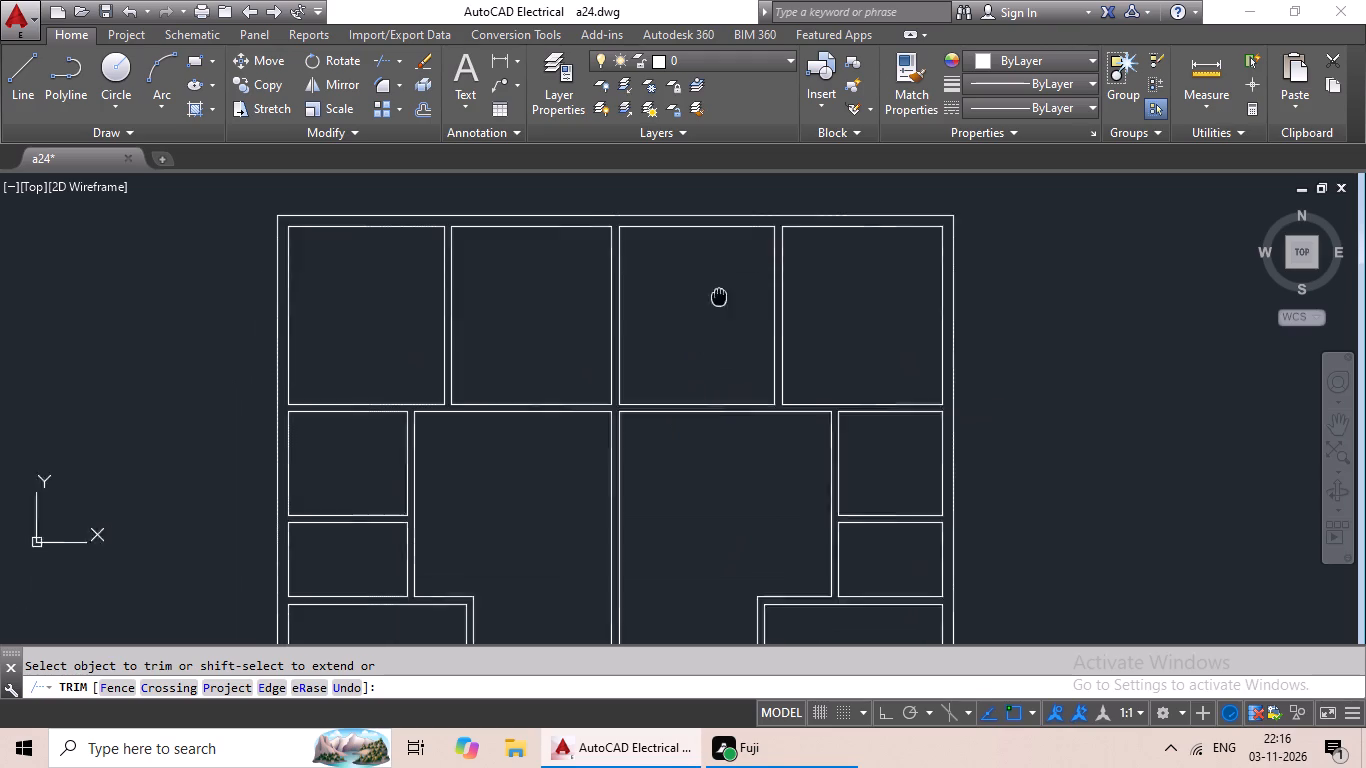
pyautogui.moveTo(721, 289); pyautogui.dragTo(721, 280, button='middle')
pyautogui.moveTo(713, 417); pyautogui.dragTo(739, 371, button='middle')
pyautogui.scroll(-1, 725, 390)
pyautogui.moveTo(721, 397); pyautogui.dragTo(685, 503, button='middle')
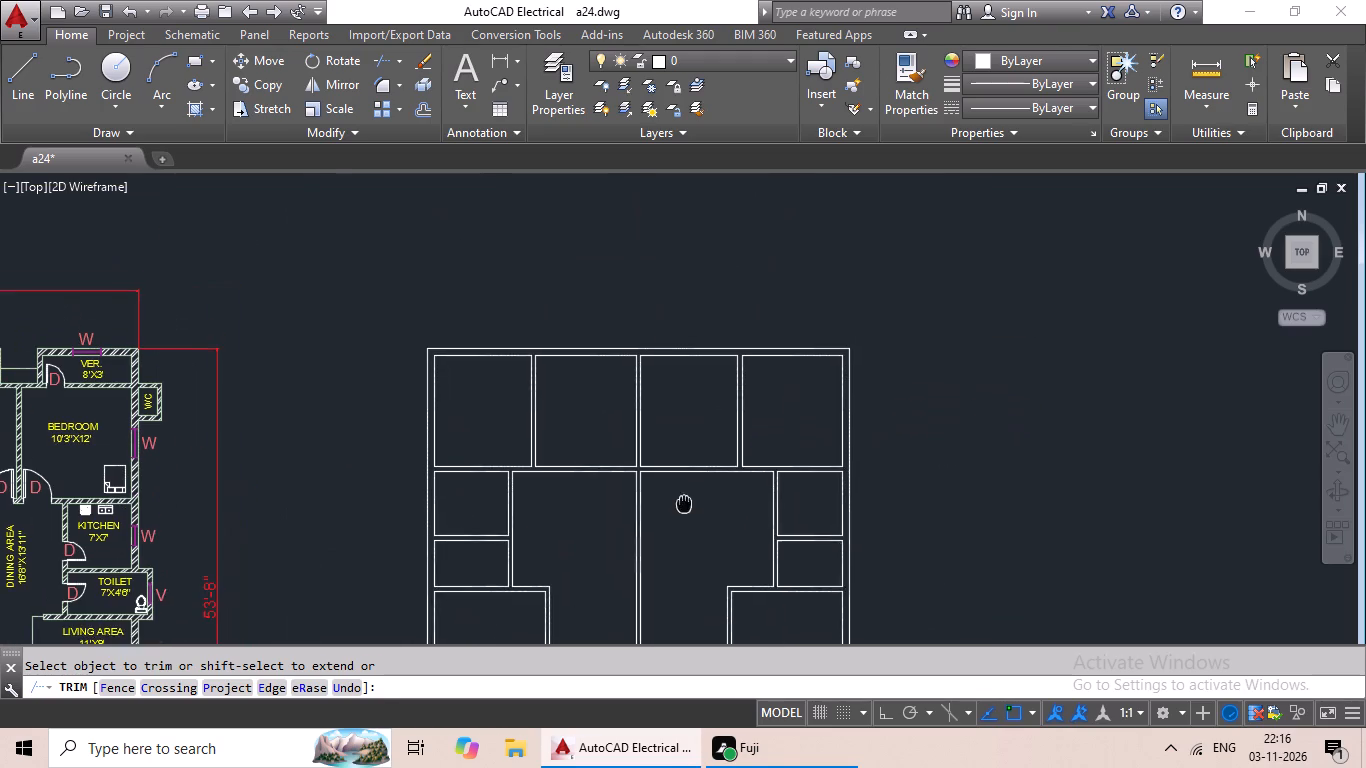
pyautogui.press('Escape')
pyautogui.moveTo(700, 495); pyautogui.dragTo(725, 455, button='middle')
pyautogui.press('Escape')
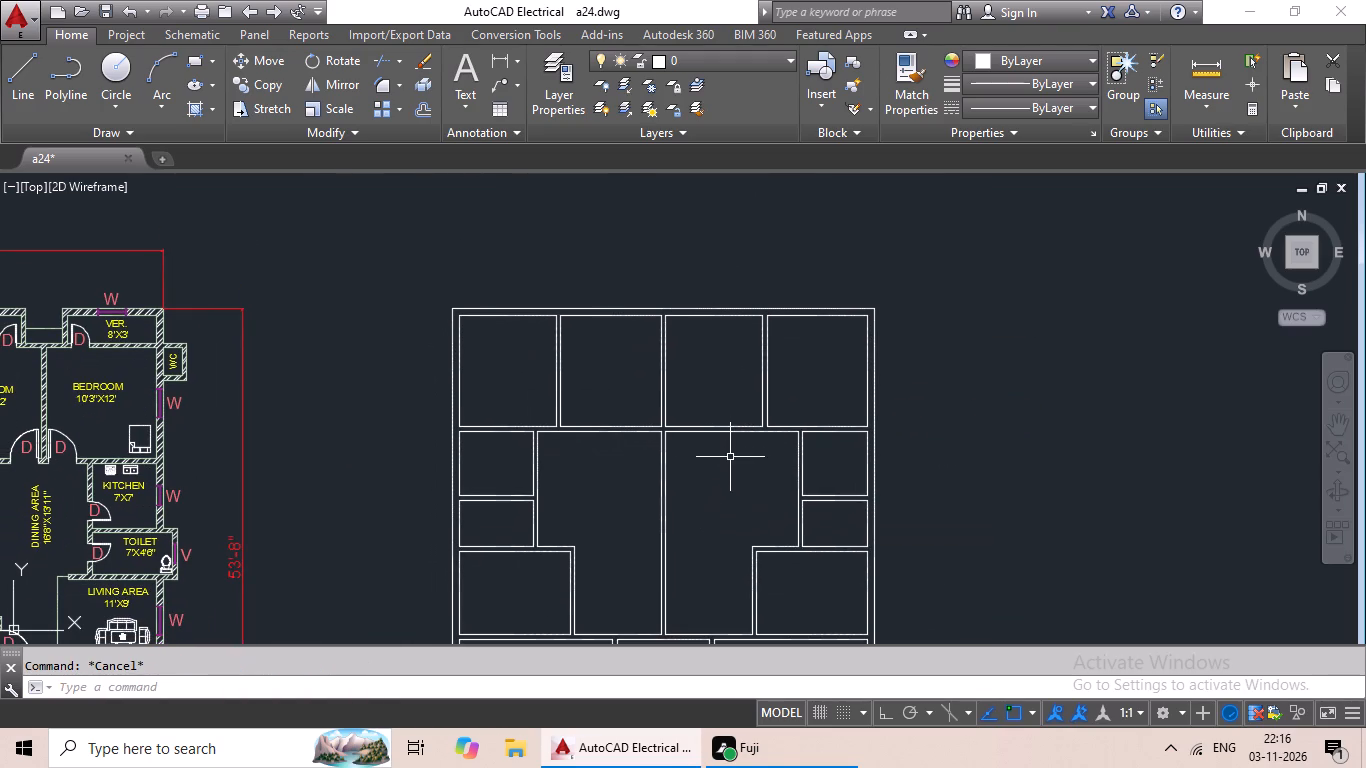
# Draw a short line across the top exterior wall at the midpoint of the upper-left room's top edge.
pyautogui.click(32, 93)
pyautogui.scroll(-2, 297, 309)
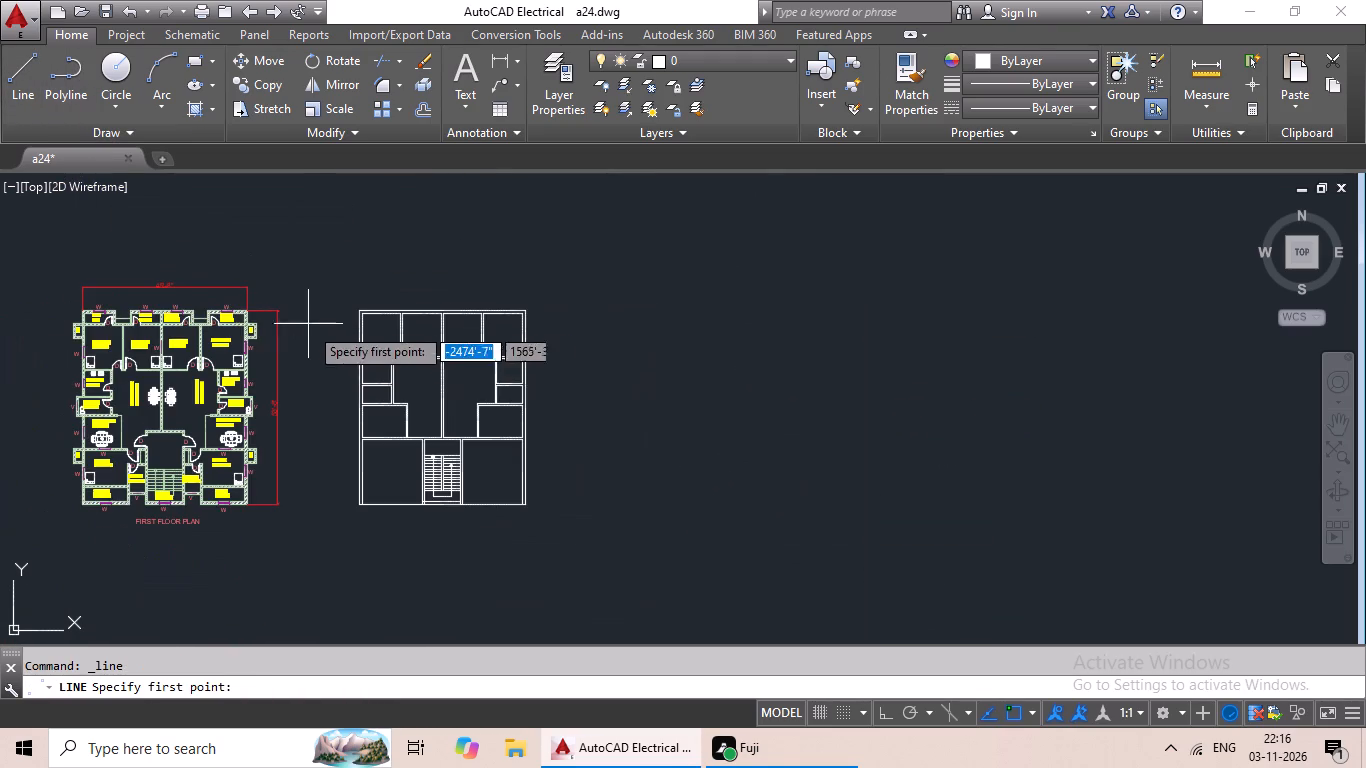
pyautogui.moveTo(344, 340); pyautogui.dragTo(452, 340, button='middle')
pyautogui.scroll(2, 487, 324)
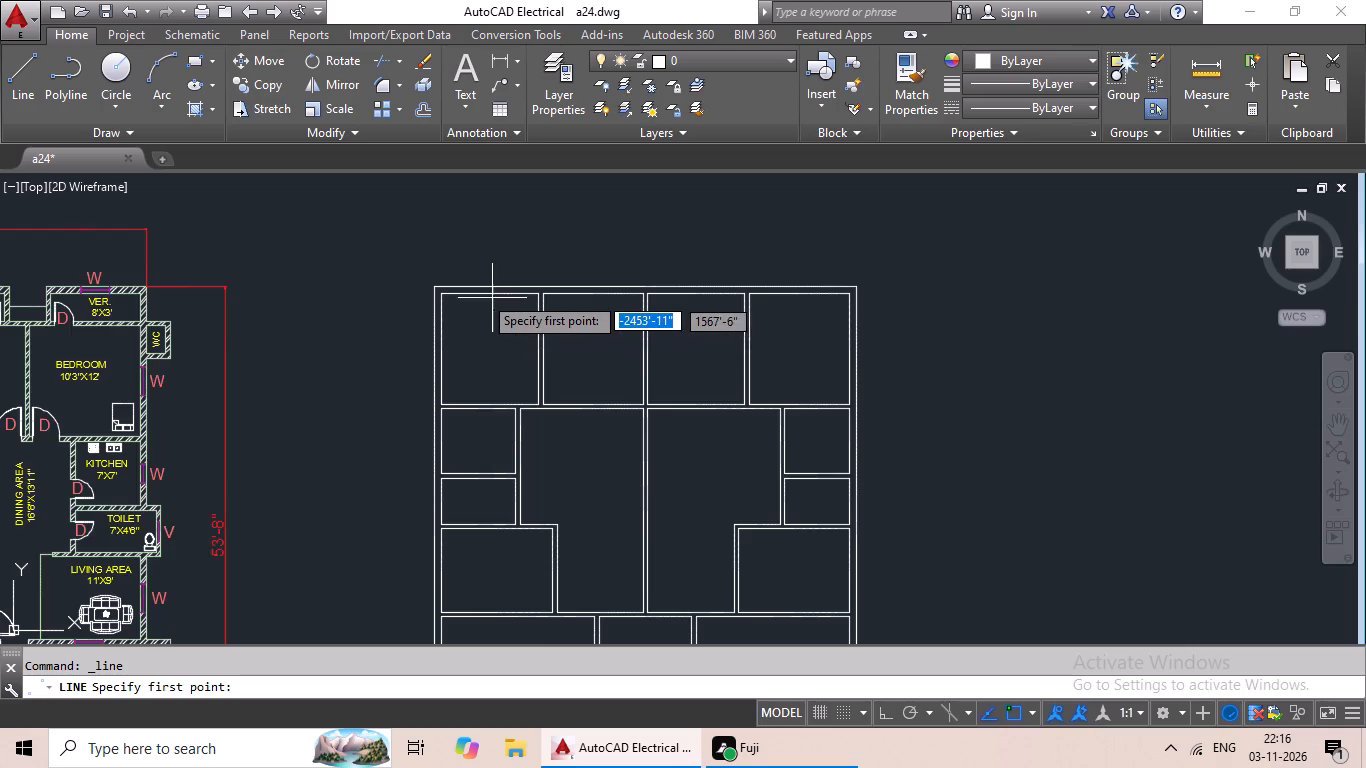
pyautogui.scroll(5, 480, 293)
pyautogui.scroll(-3, 565, 294)
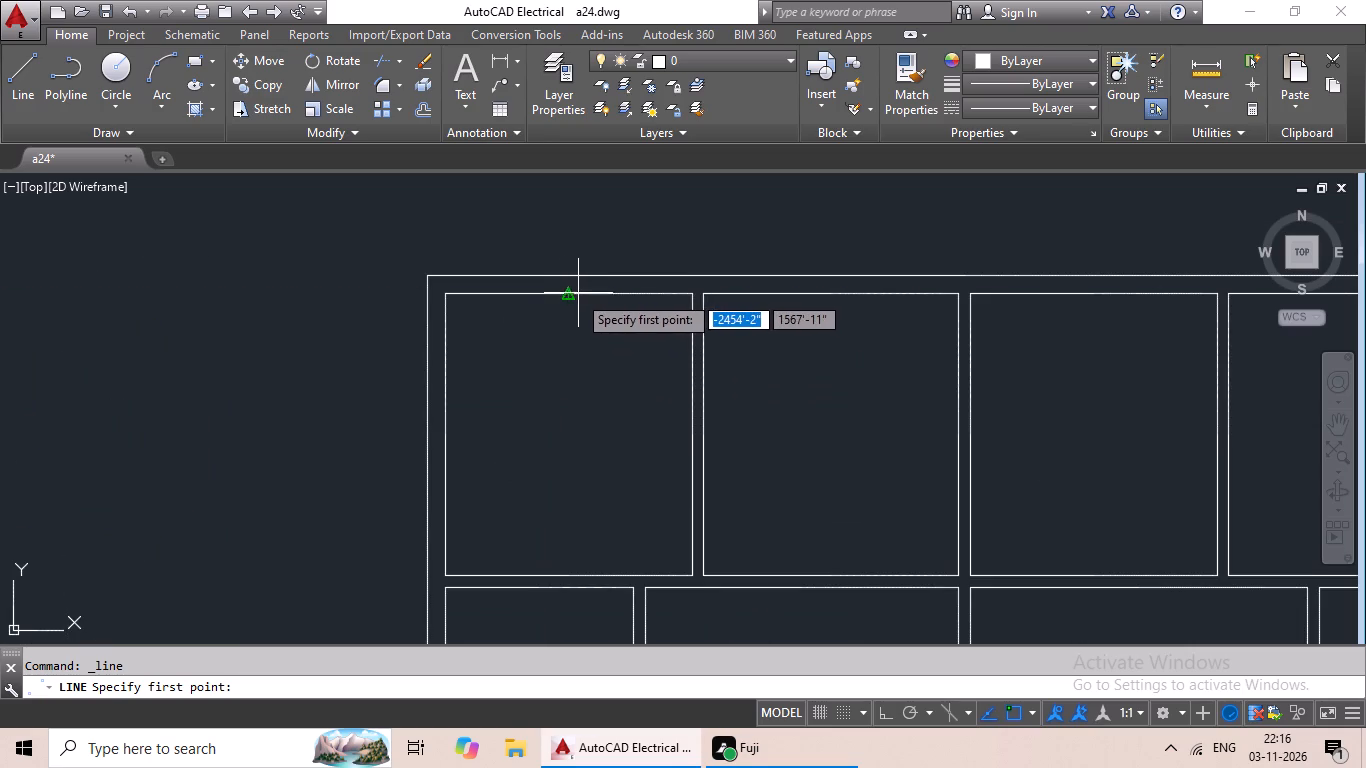
pyautogui.click(568, 295)
pyautogui.scroll(4, 569, 267)
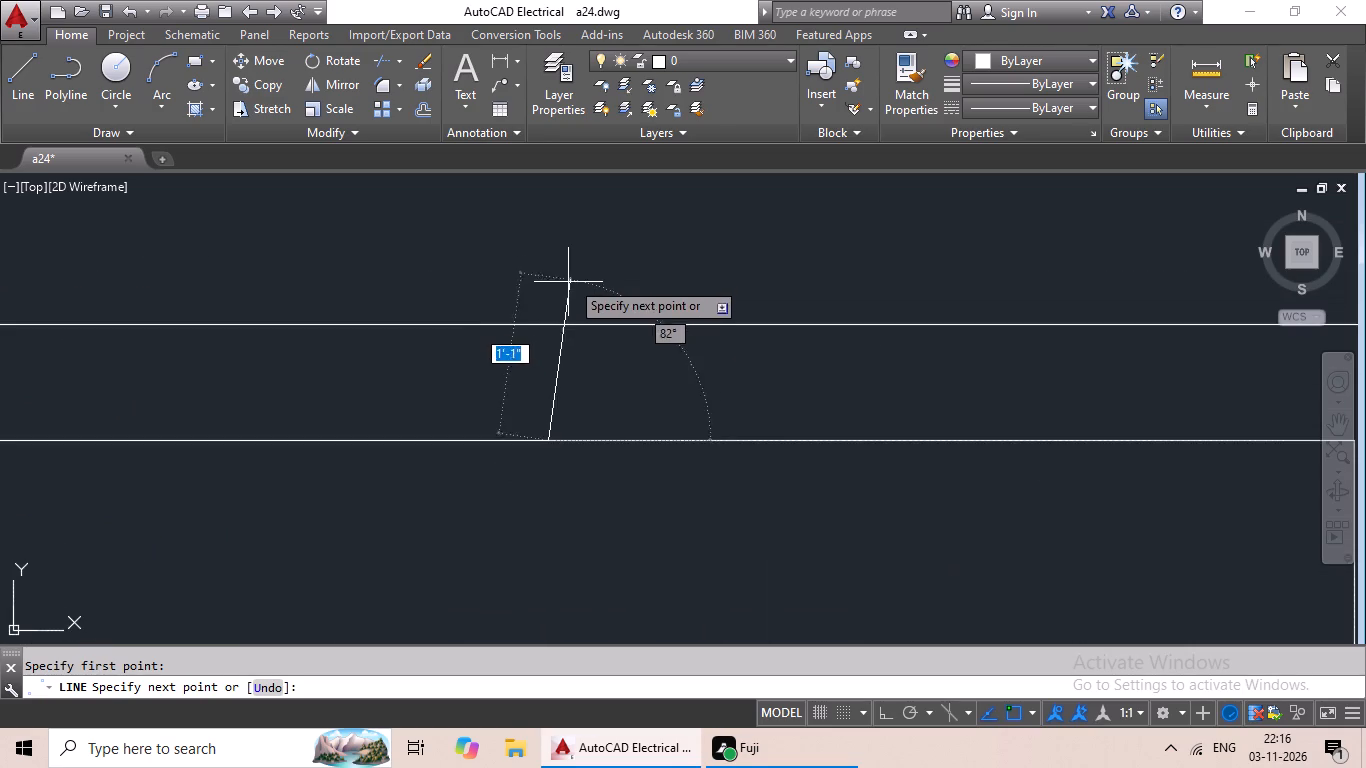
pyautogui.click(544, 323)
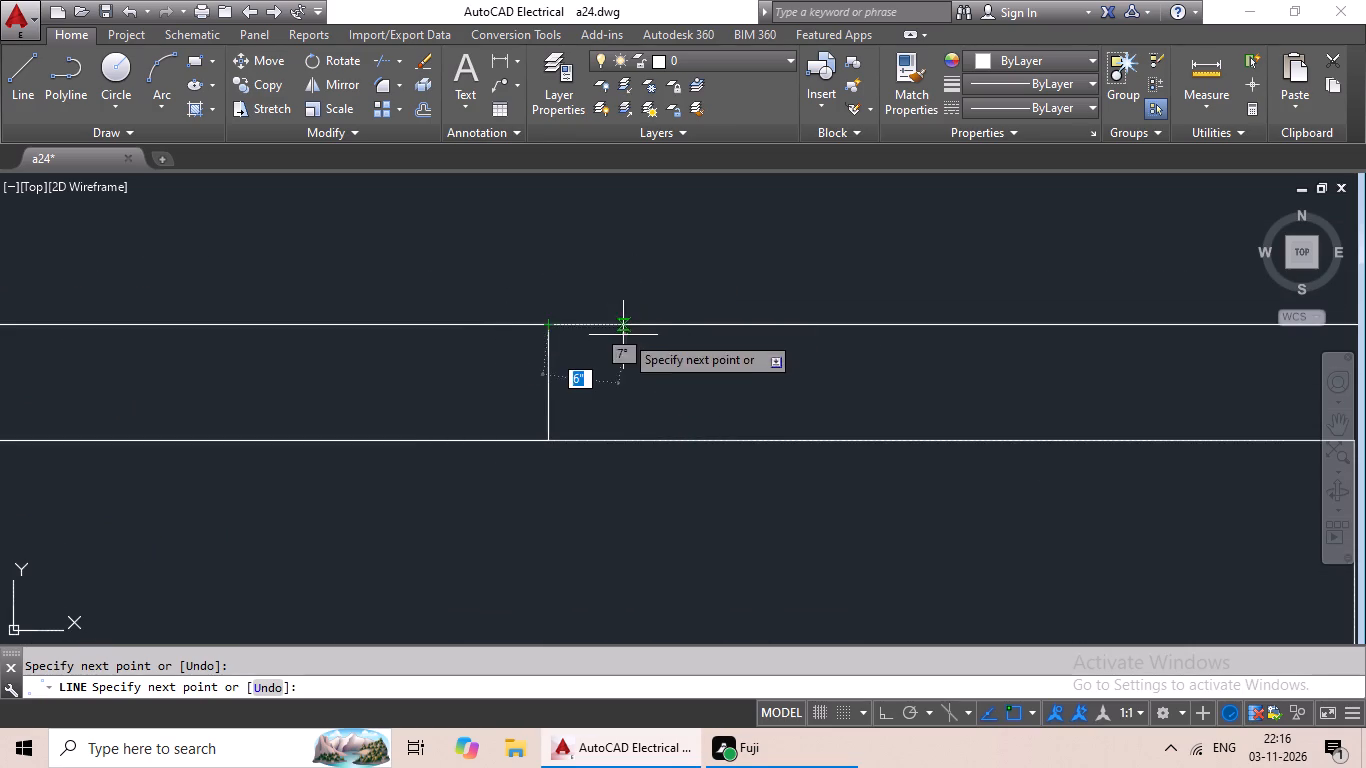
pyautogui.press('Escape')
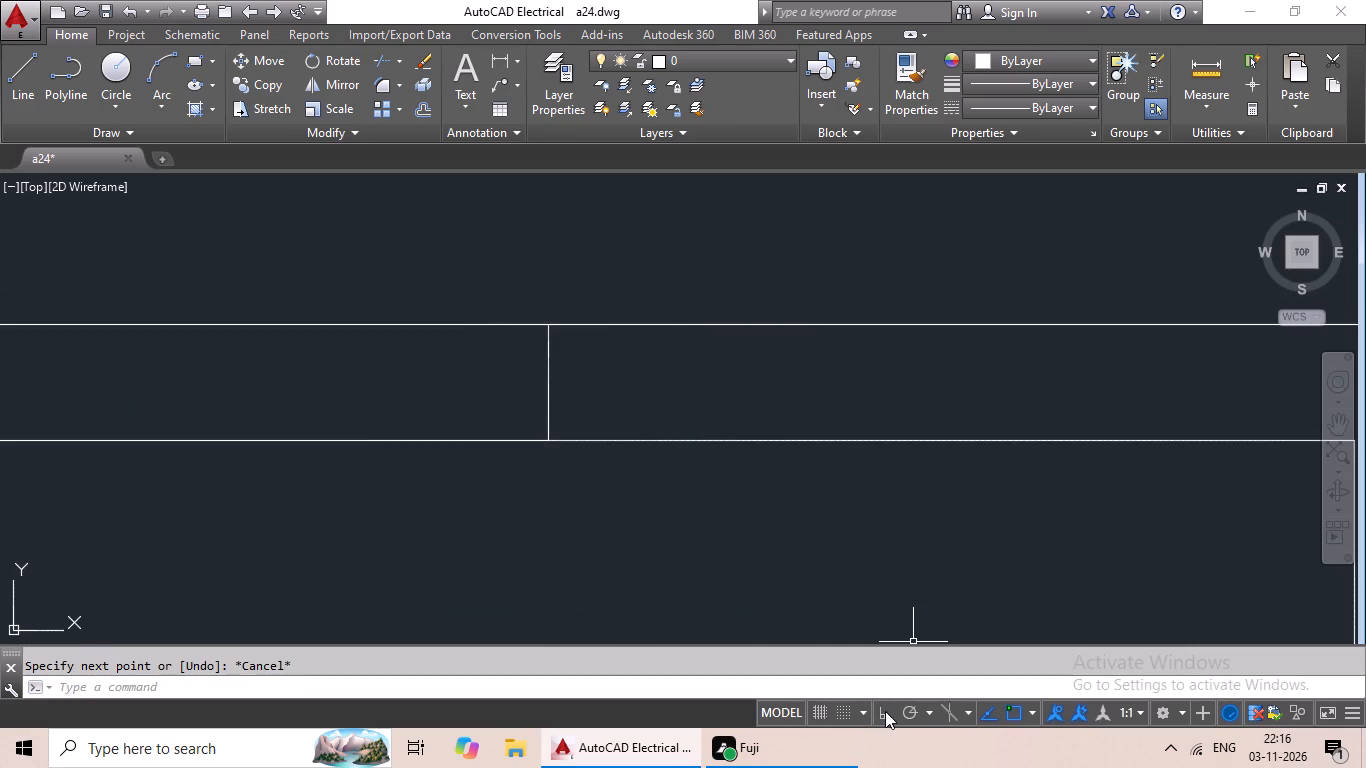
# With Ortho on, draw a short line across the left exterior wall at the midpoint of the upper-left room's side.
pyautogui.click(885, 711)
pyautogui.scroll(-2, 742, 497)
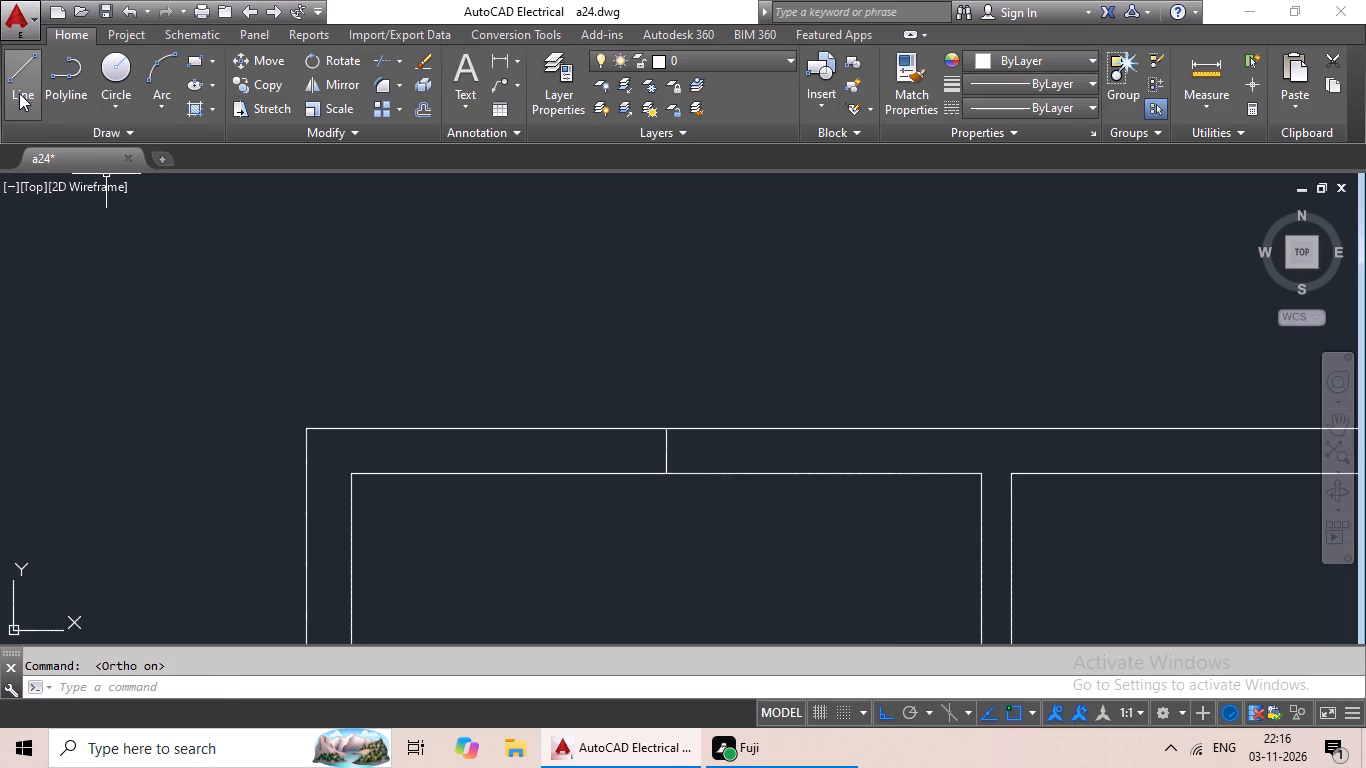
pyautogui.click(19, 92)
pyautogui.scroll(-3, 326, 289)
pyautogui.moveTo(389, 353); pyautogui.dragTo(466, 285, button='middle')
pyautogui.scroll(2, 454, 336)
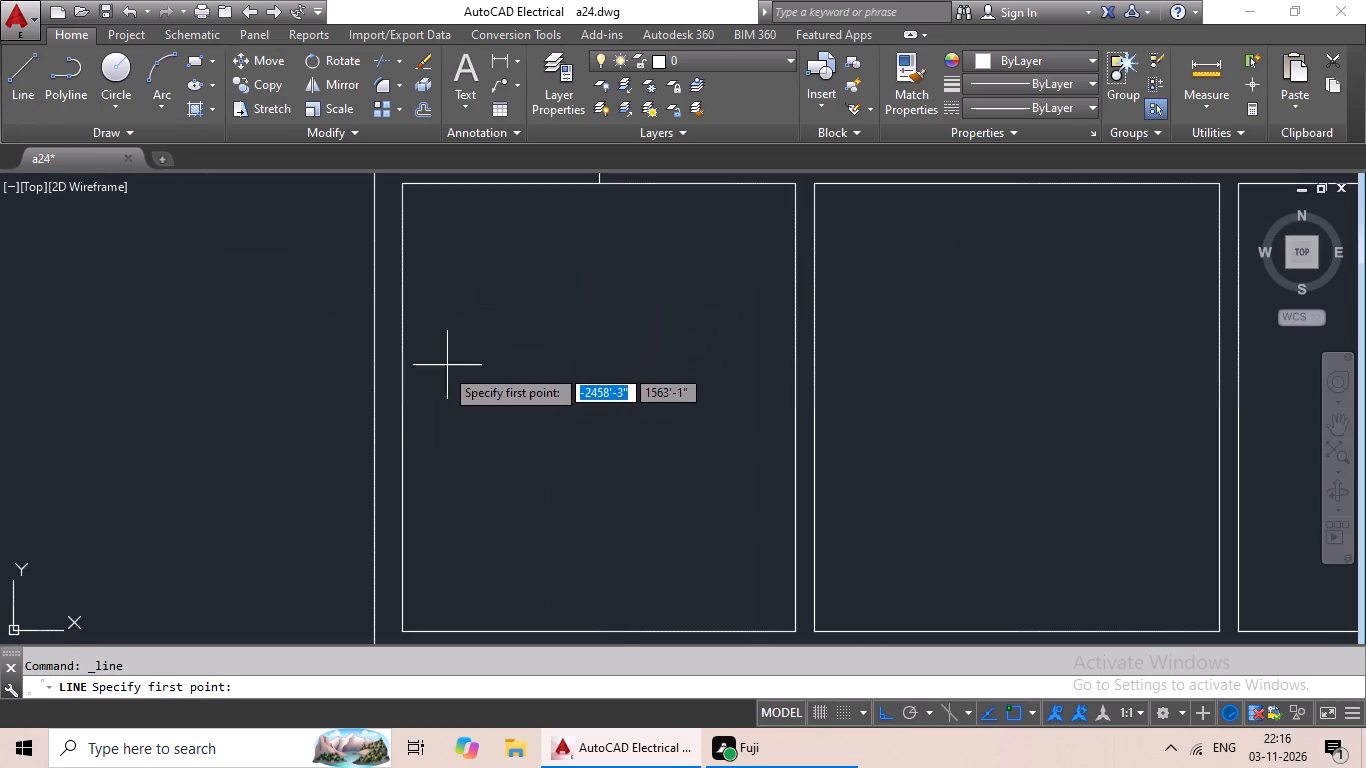
pyautogui.click(405, 408)
pyautogui.click(370, 407)
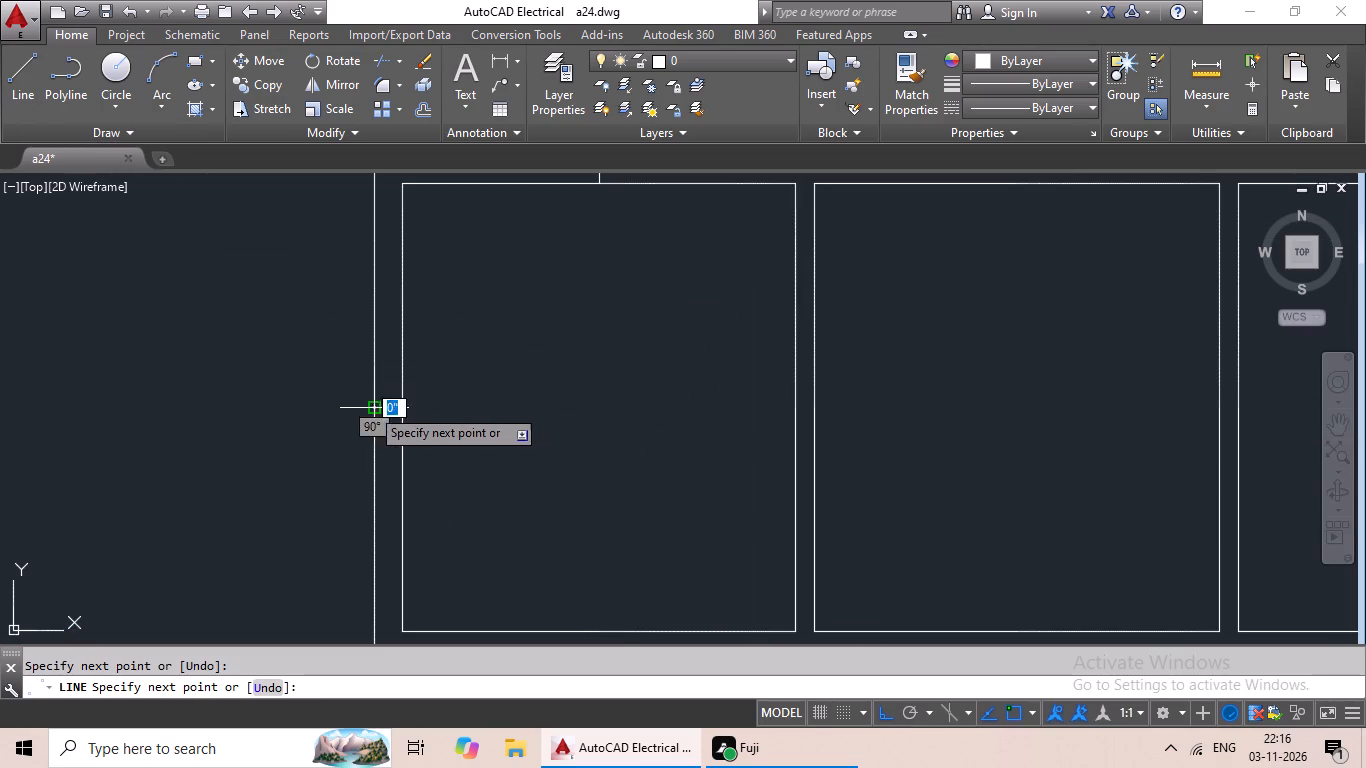
pyautogui.press('Escape')
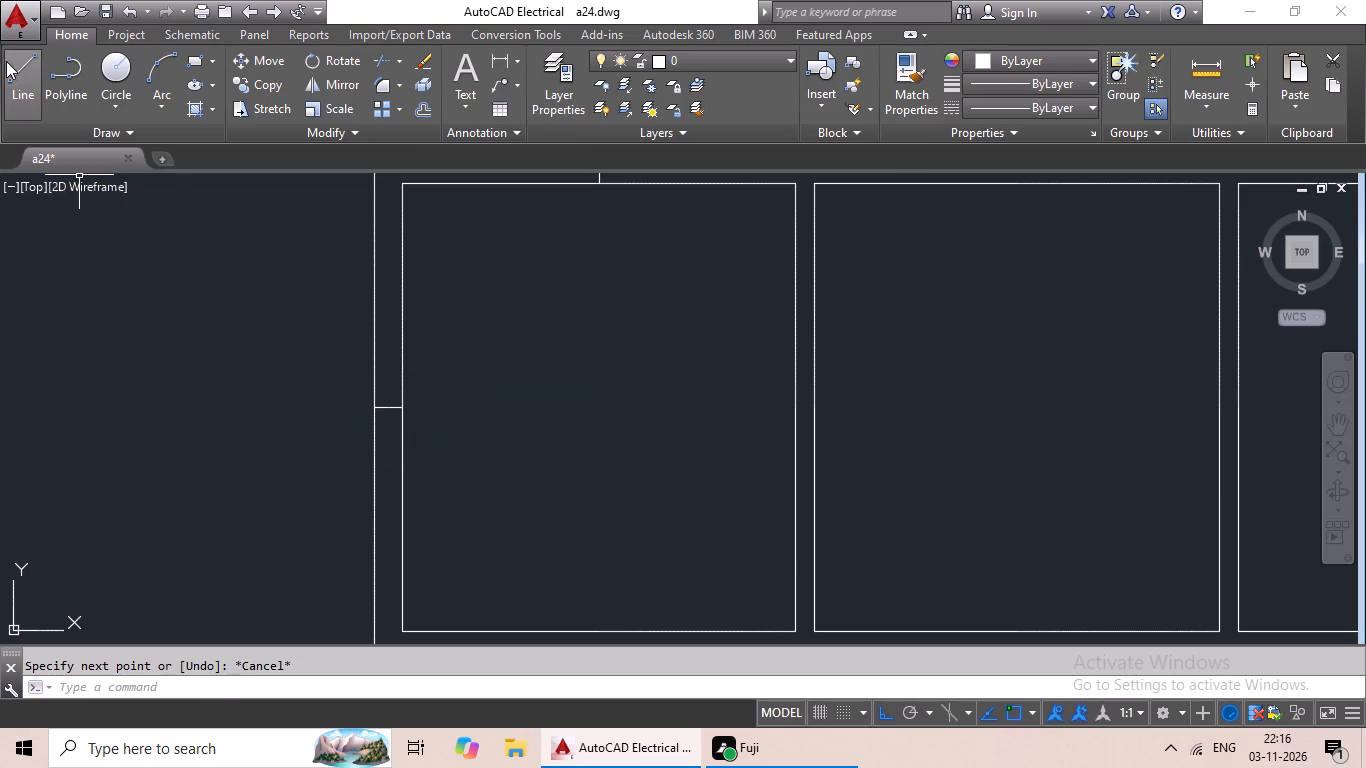
# Draw a 9" line across the top exterior wall at the midpoint of the second top room's upper edge.
pyautogui.click(30, 76)
pyautogui.scroll(-2, 257, 268)
pyautogui.moveTo(369, 319); pyautogui.dragTo(296, 333, button='middle')
pyautogui.scroll(1, 485, 270)
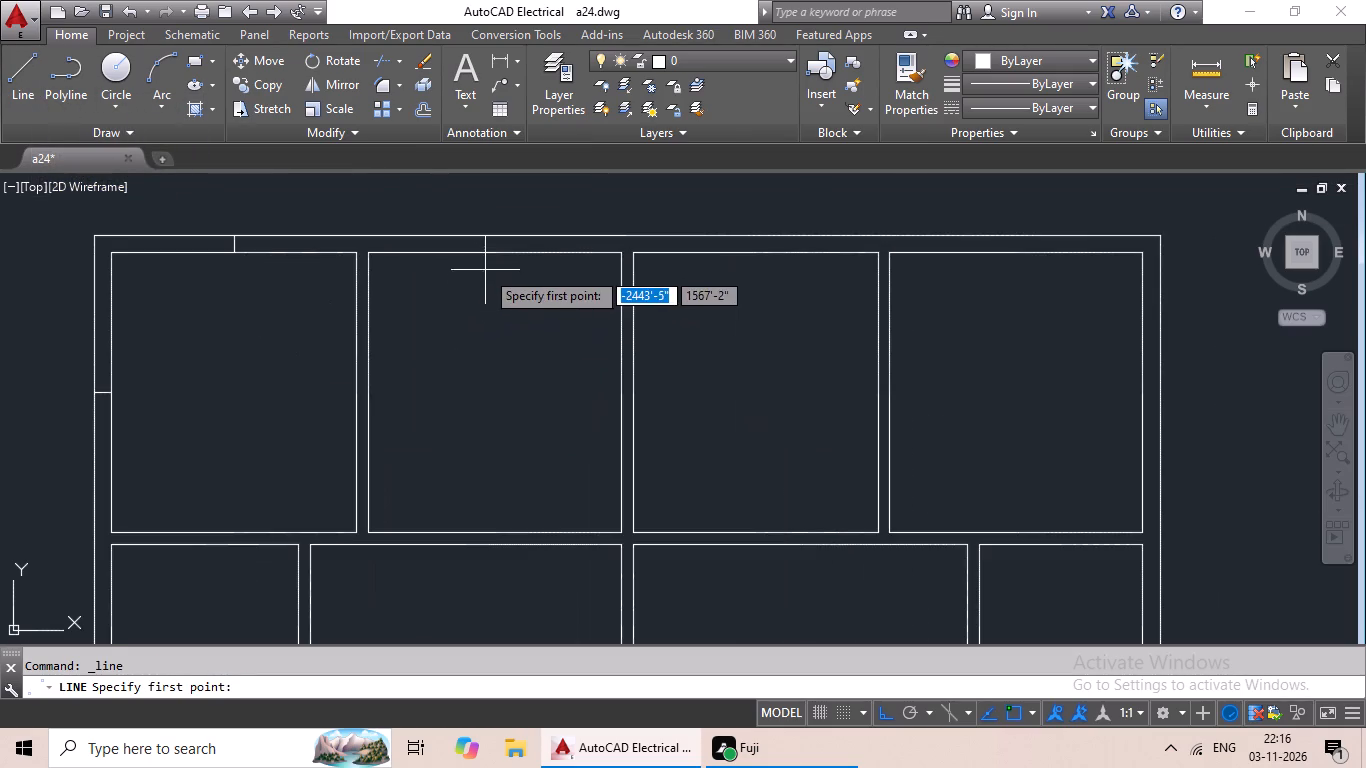
pyautogui.moveTo(510, 248); pyautogui.dragTo(497, 323, button='middle')
pyautogui.scroll(2, 497, 323)
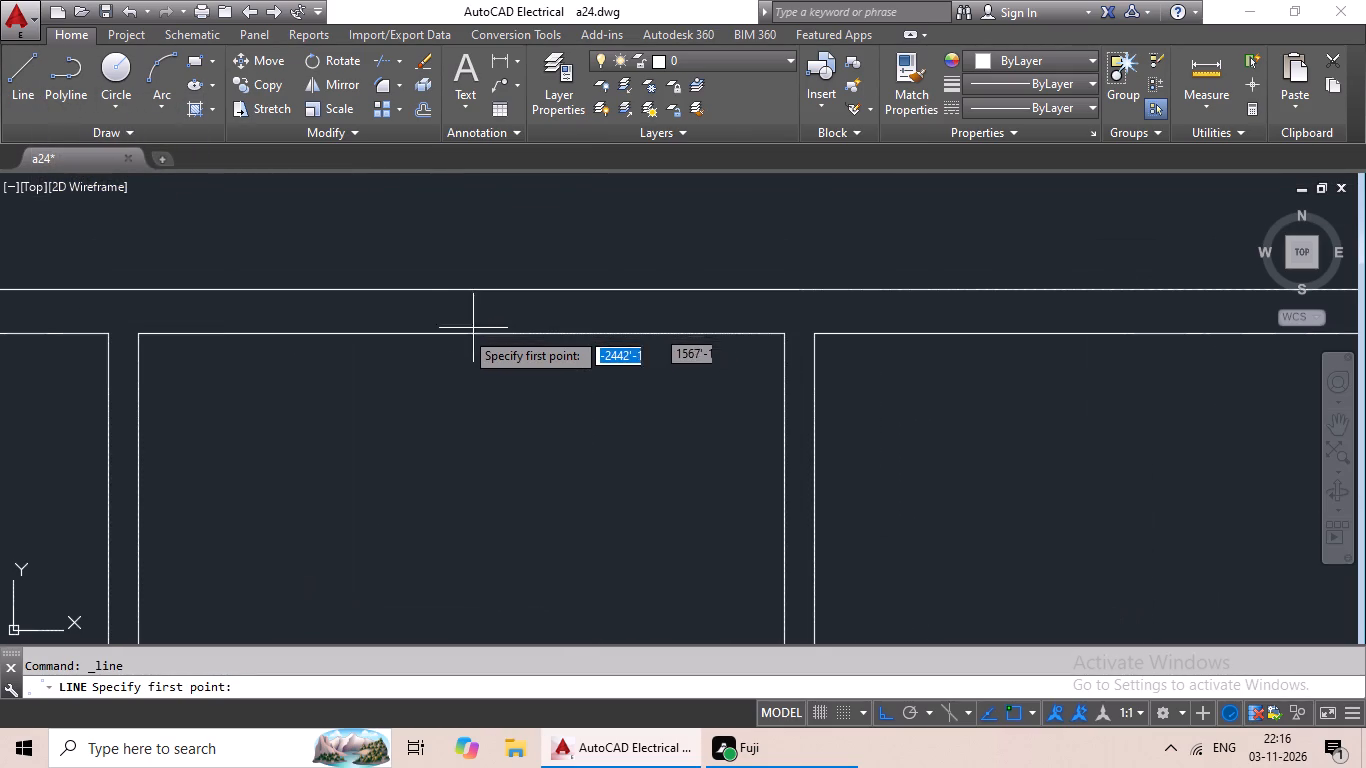
pyautogui.click(457, 336)
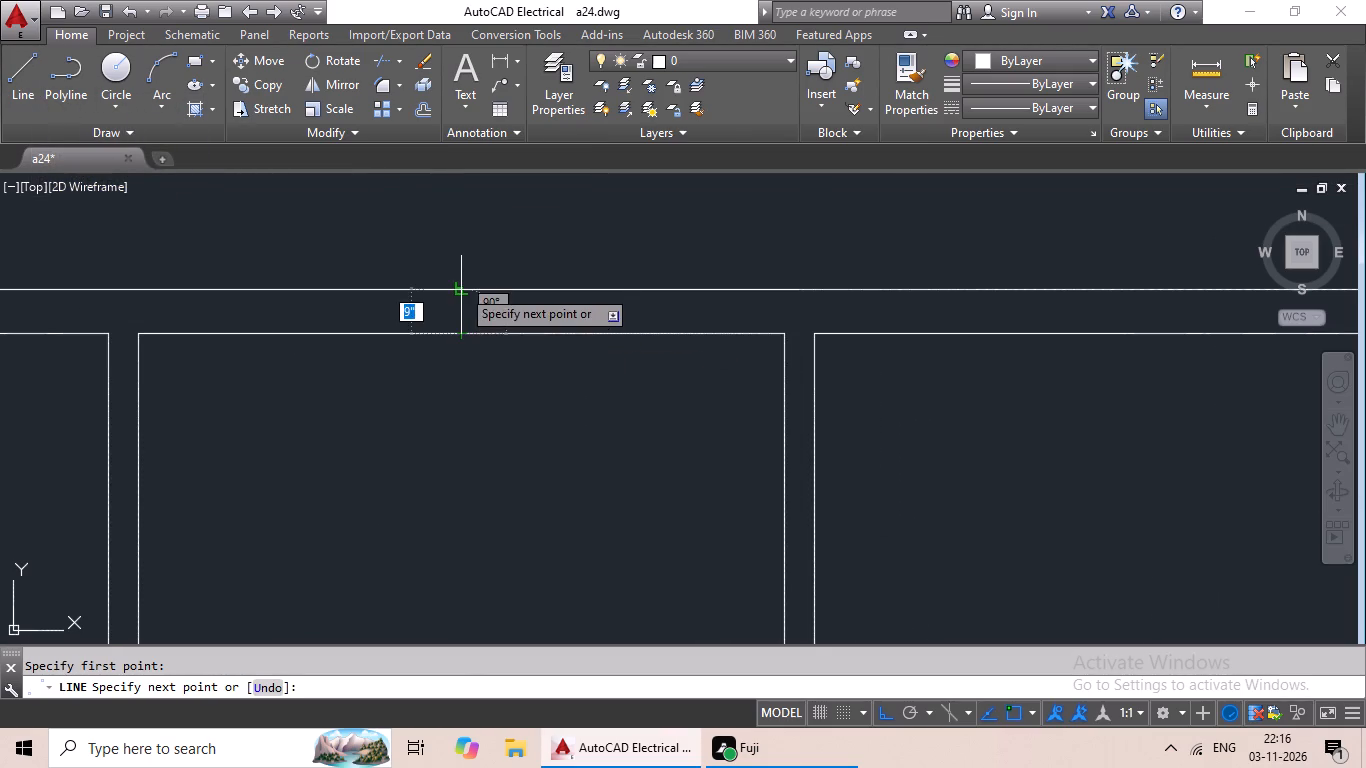
pyautogui.click(461, 288)
pyautogui.press('Escape')
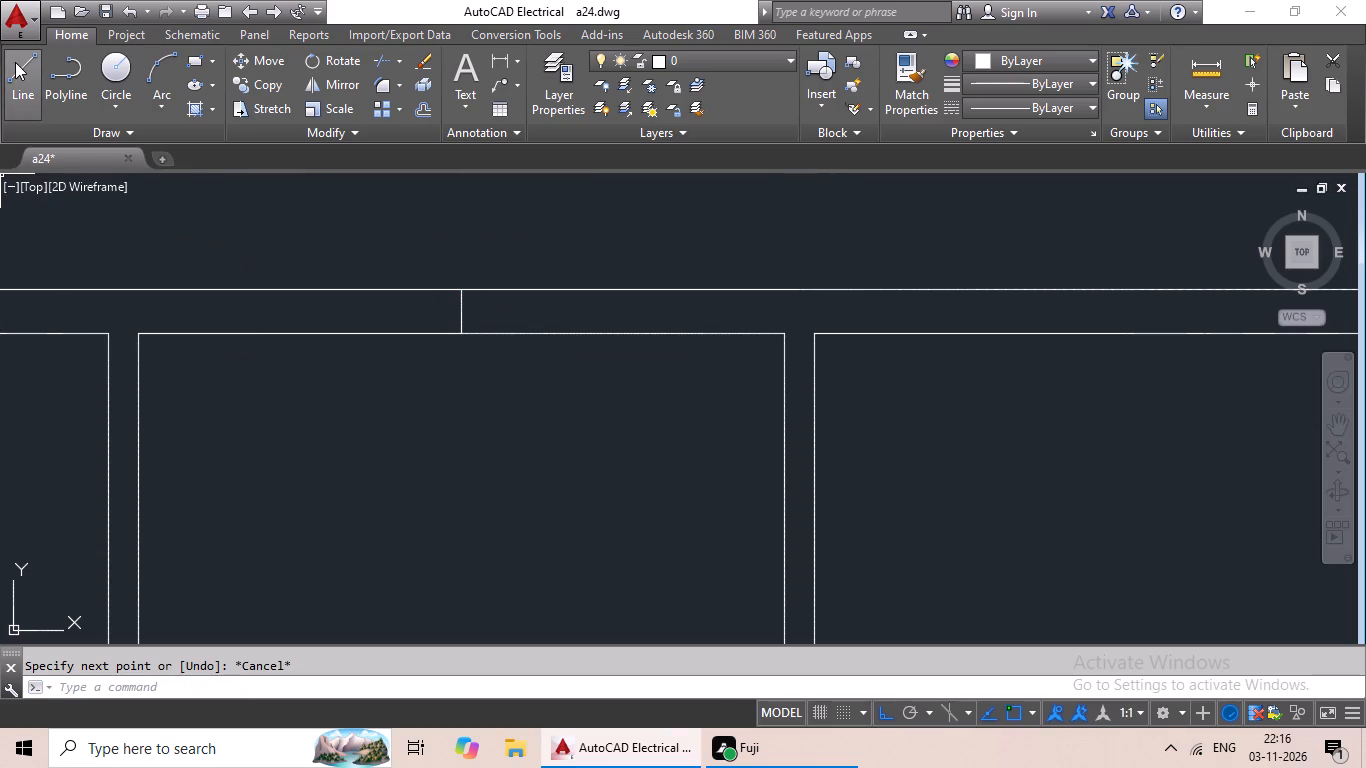
# Draw a 9" line across the top exterior wall at the midpoint of the third top room's upper edge.
pyautogui.moveTo(15, 62); pyautogui.dragTo(19, 71)
pyautogui.scroll(-3, 497, 381)
pyautogui.moveTo(512, 409); pyautogui.dragTo(578, 296, button='middle')
pyautogui.scroll(-1, 577, 317)
pyautogui.moveTo(575, 328); pyautogui.dragTo(531, 390, button='middle')
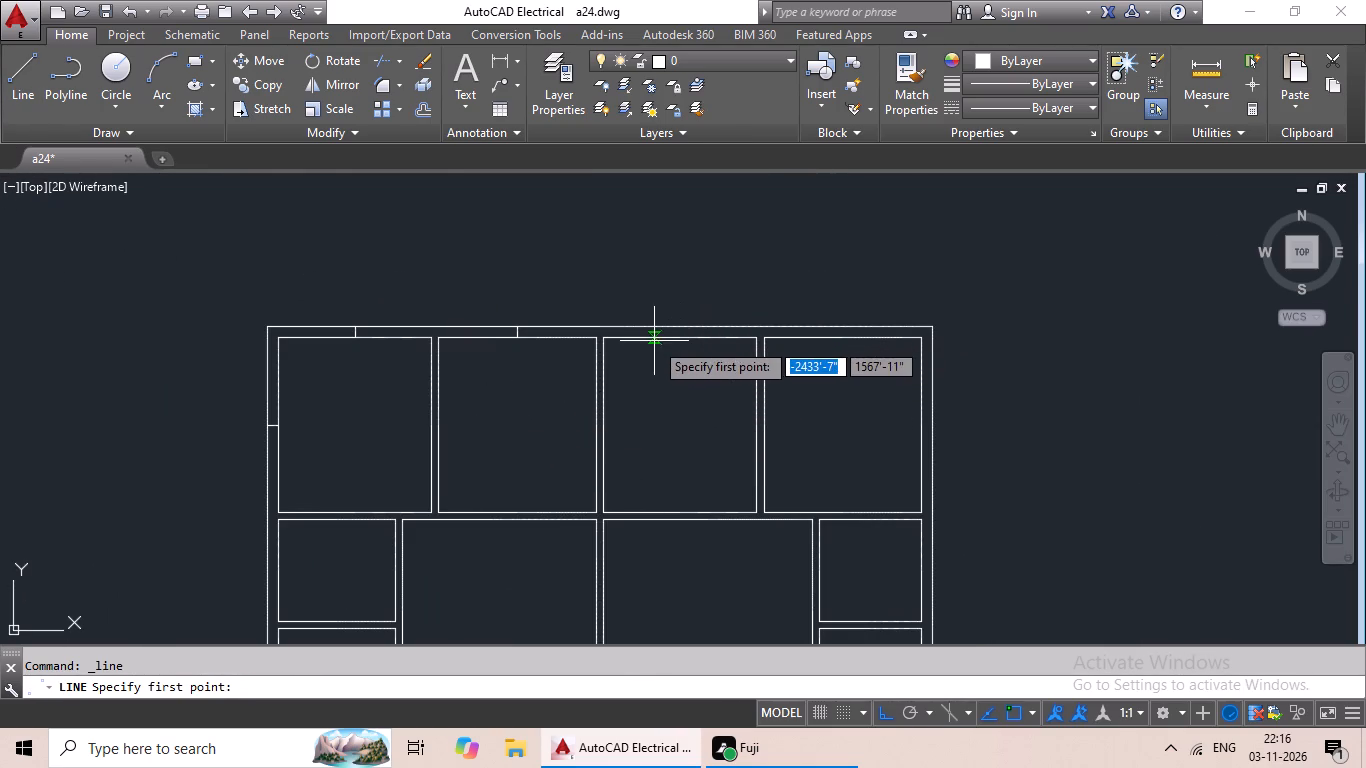
pyautogui.moveTo(514, 389); pyautogui.dragTo(553, 370, button='middle')
pyautogui.moveTo(563, 374); pyautogui.dragTo(585, 349, button='middle')
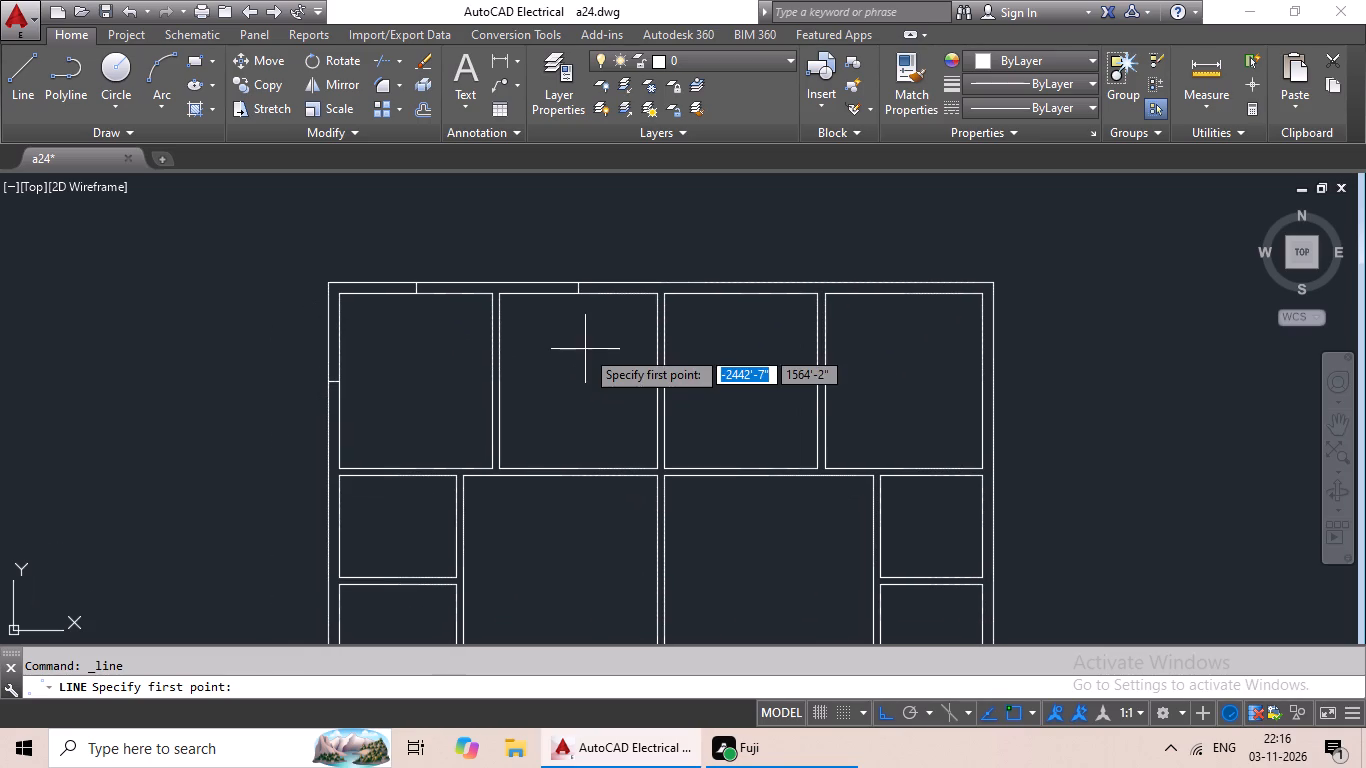
pyautogui.scroll(1, 571, 478)
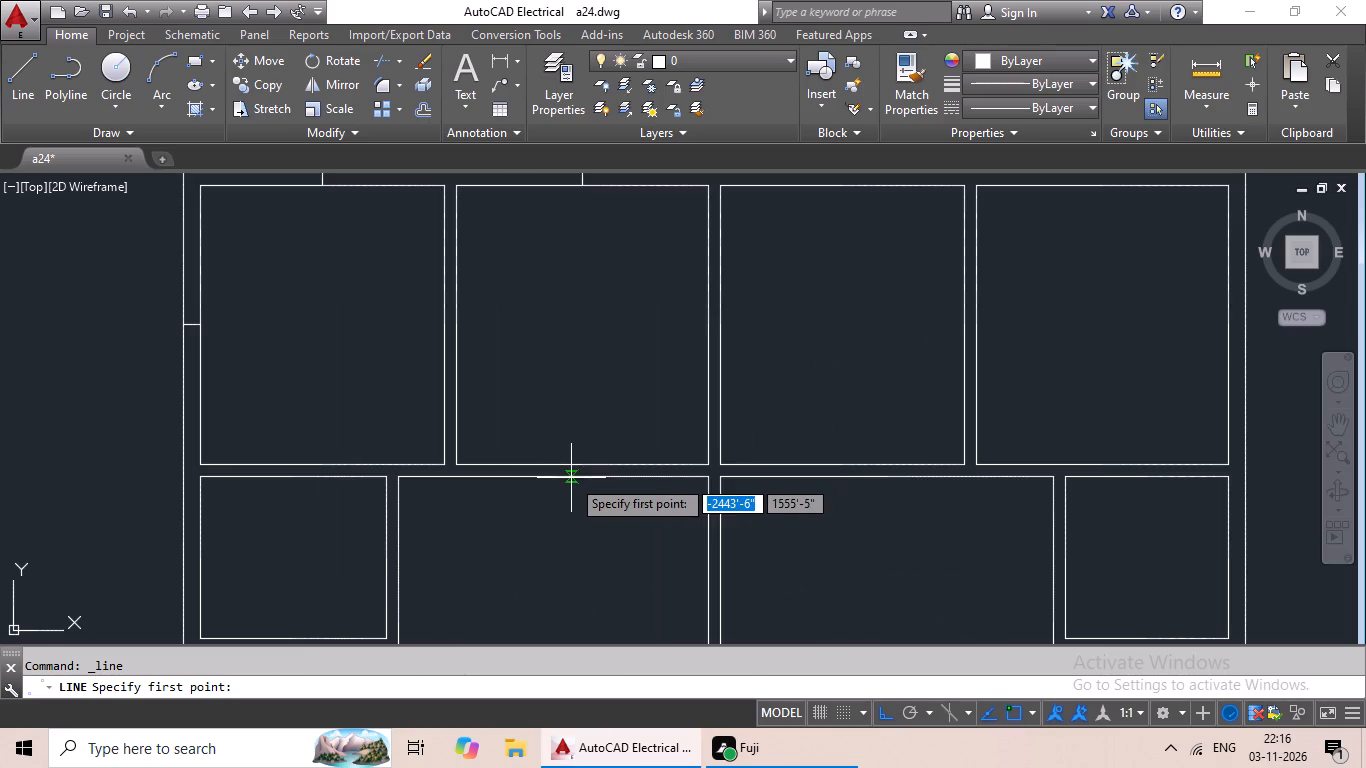
pyautogui.scroll(-1, 733, 382)
pyautogui.moveTo(765, 362); pyautogui.dragTo(623, 399, button='middle')
pyautogui.middleClick(623, 399)
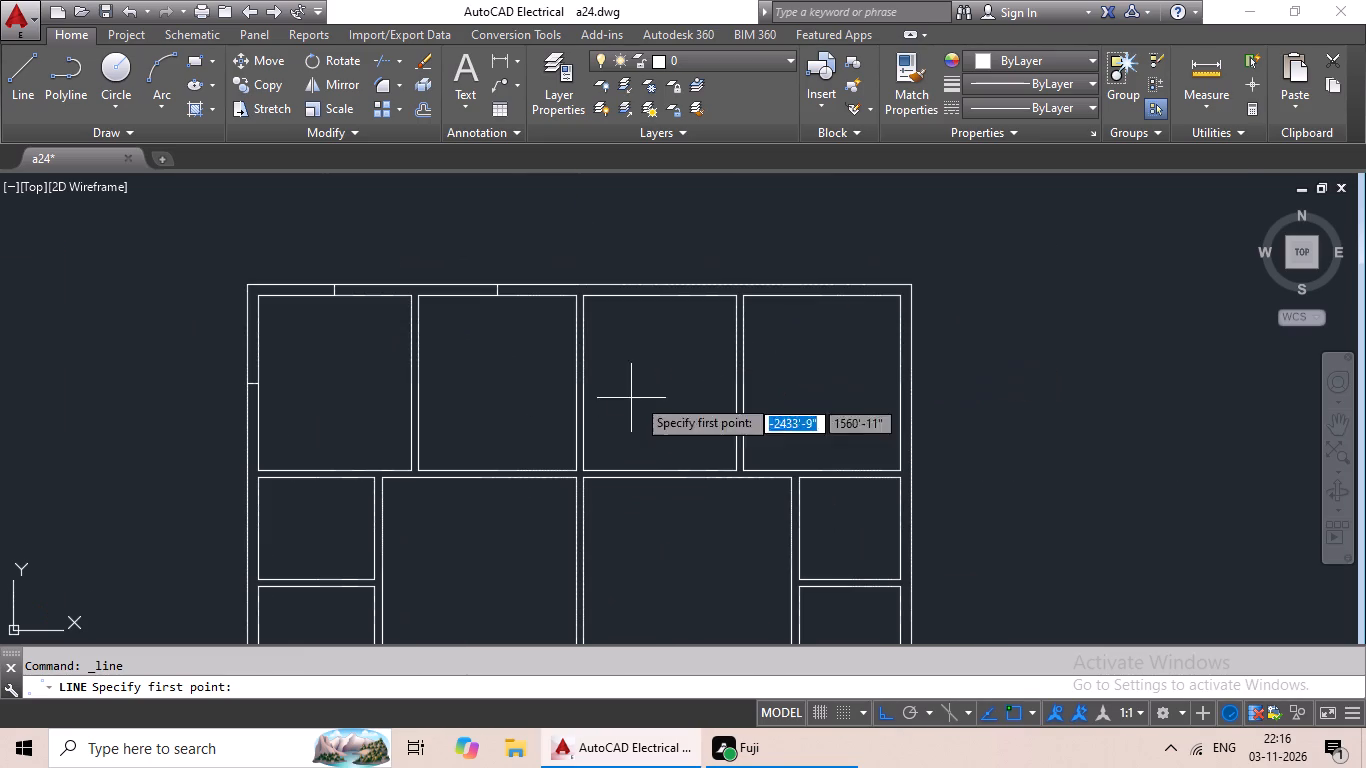
pyautogui.click(654, 295)
pyautogui.scroll(3, 661, 278)
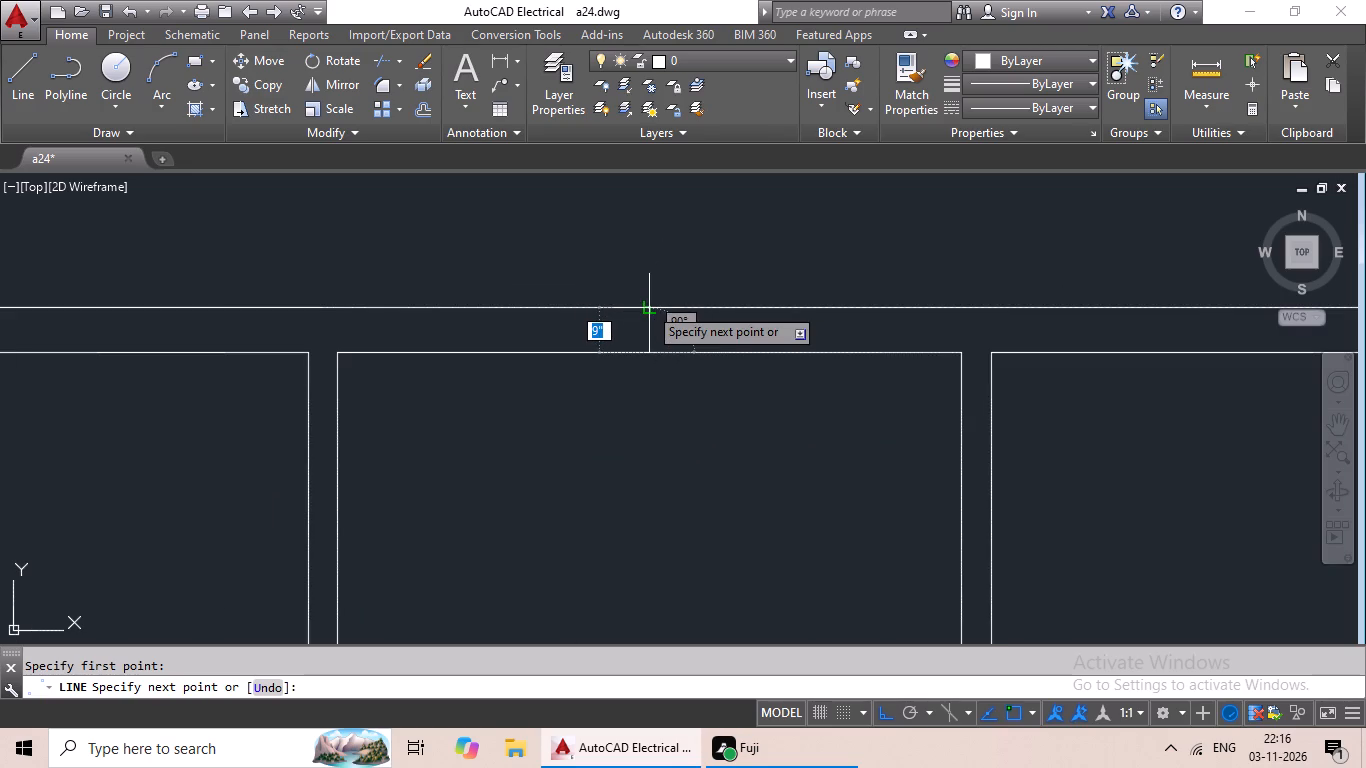
pyautogui.click(648, 305)
pyautogui.press('Escape')
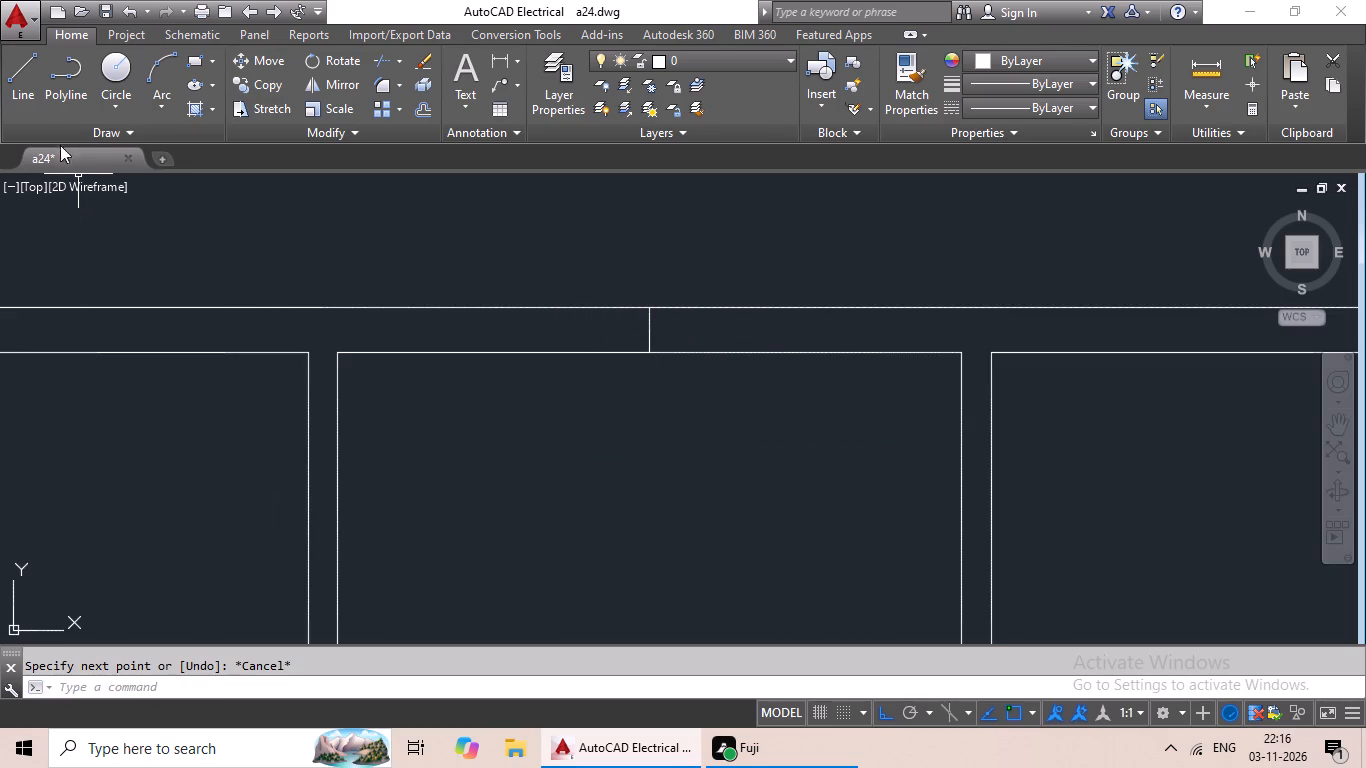
# Draw a short line across the top exterior wall at the midpoint of the upper-right room's top edge.
pyautogui.click(28, 82)
pyautogui.scroll(-3, 422, 380)
pyautogui.moveTo(578, 455); pyautogui.dragTo(475, 453, button='middle')
pyautogui.scroll(2, 555, 370)
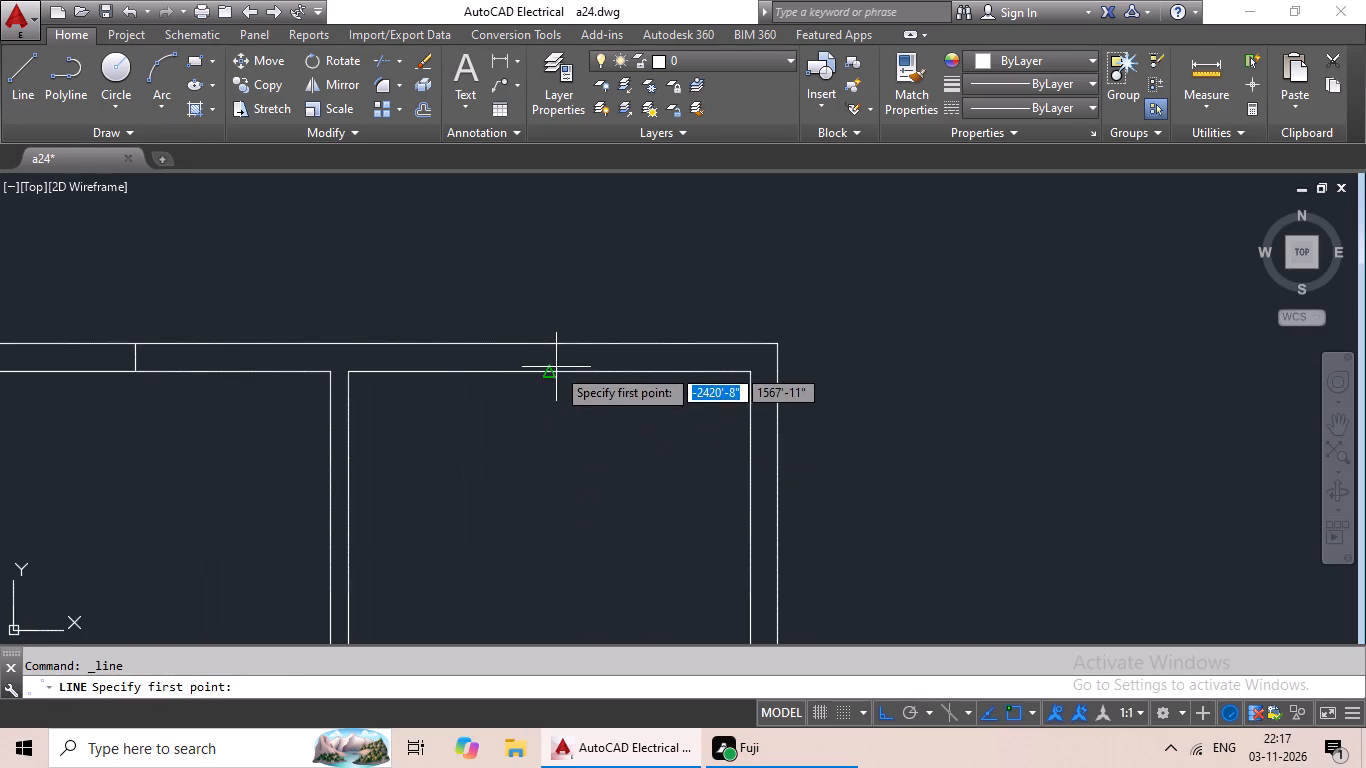
pyautogui.click(547, 373)
pyautogui.click(551, 343)
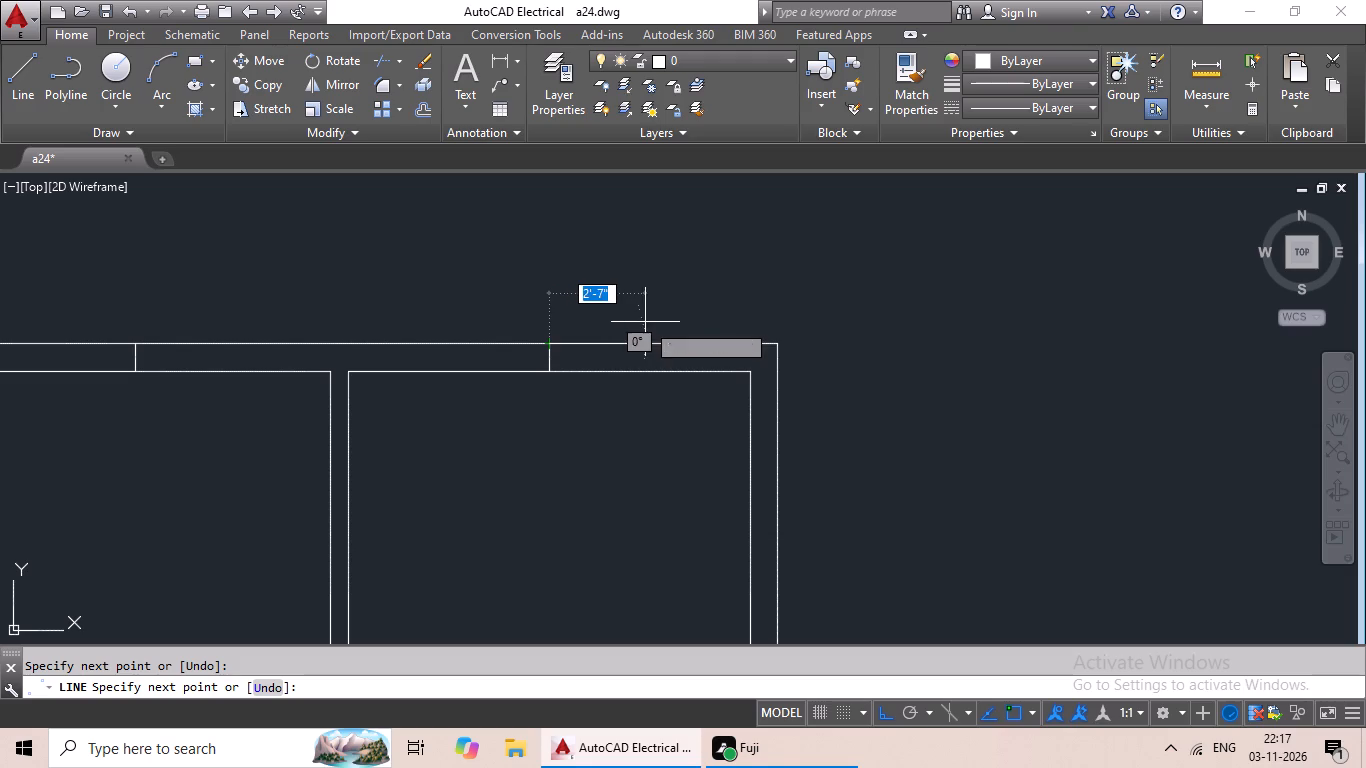
pyautogui.press('Escape')
# Draw a short line across the right exterior wall at the midpoint of the upper-right room's side.
pyautogui.click(12, 80)
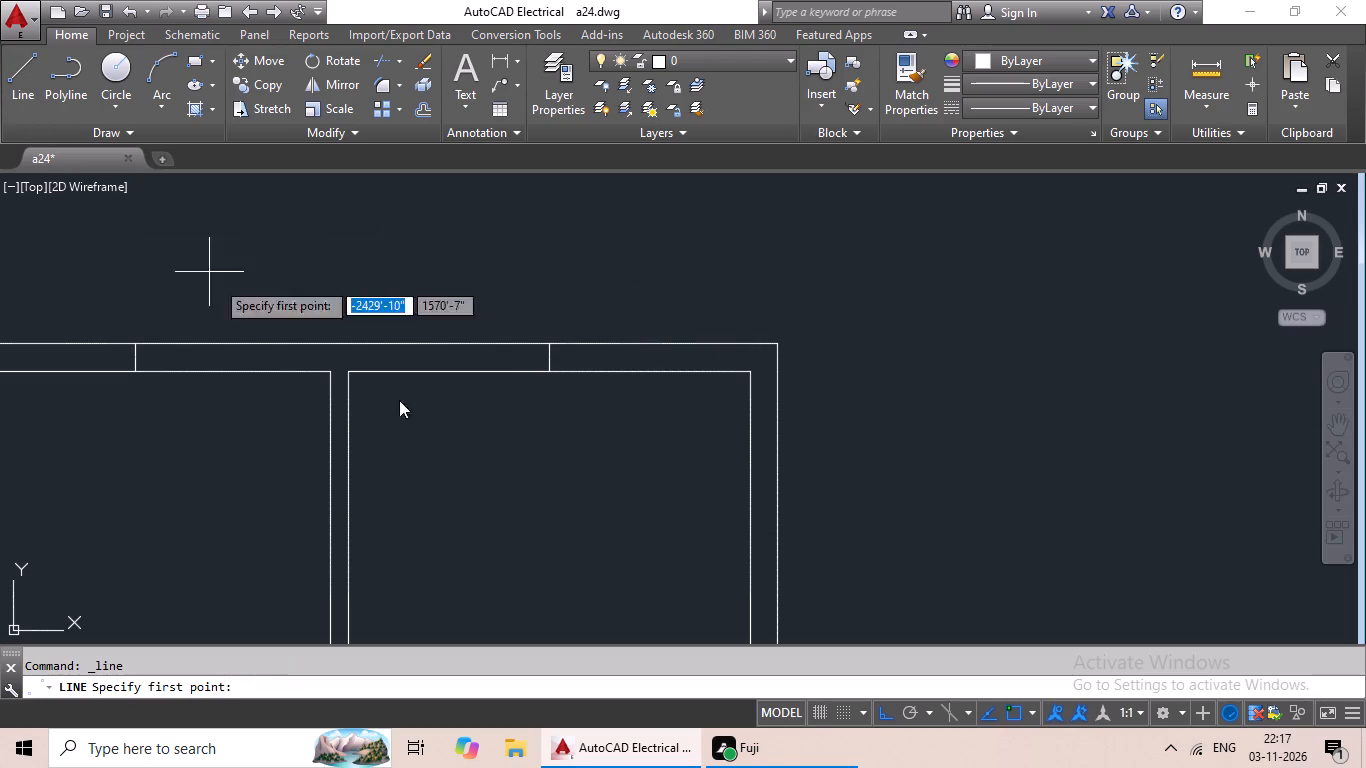
pyautogui.moveTo(622, 525); pyautogui.dragTo(648, 420, button='middle')
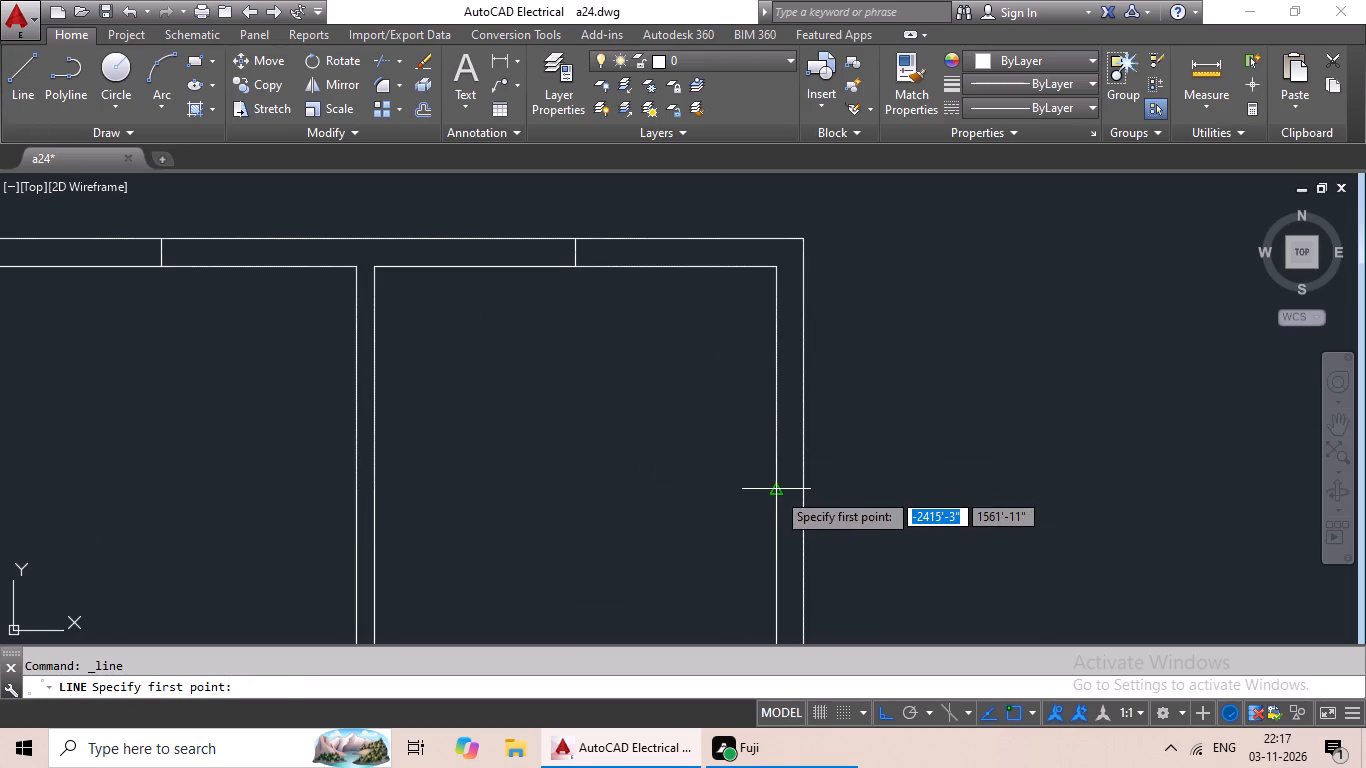
pyautogui.click(776, 491)
pyautogui.click(806, 489)
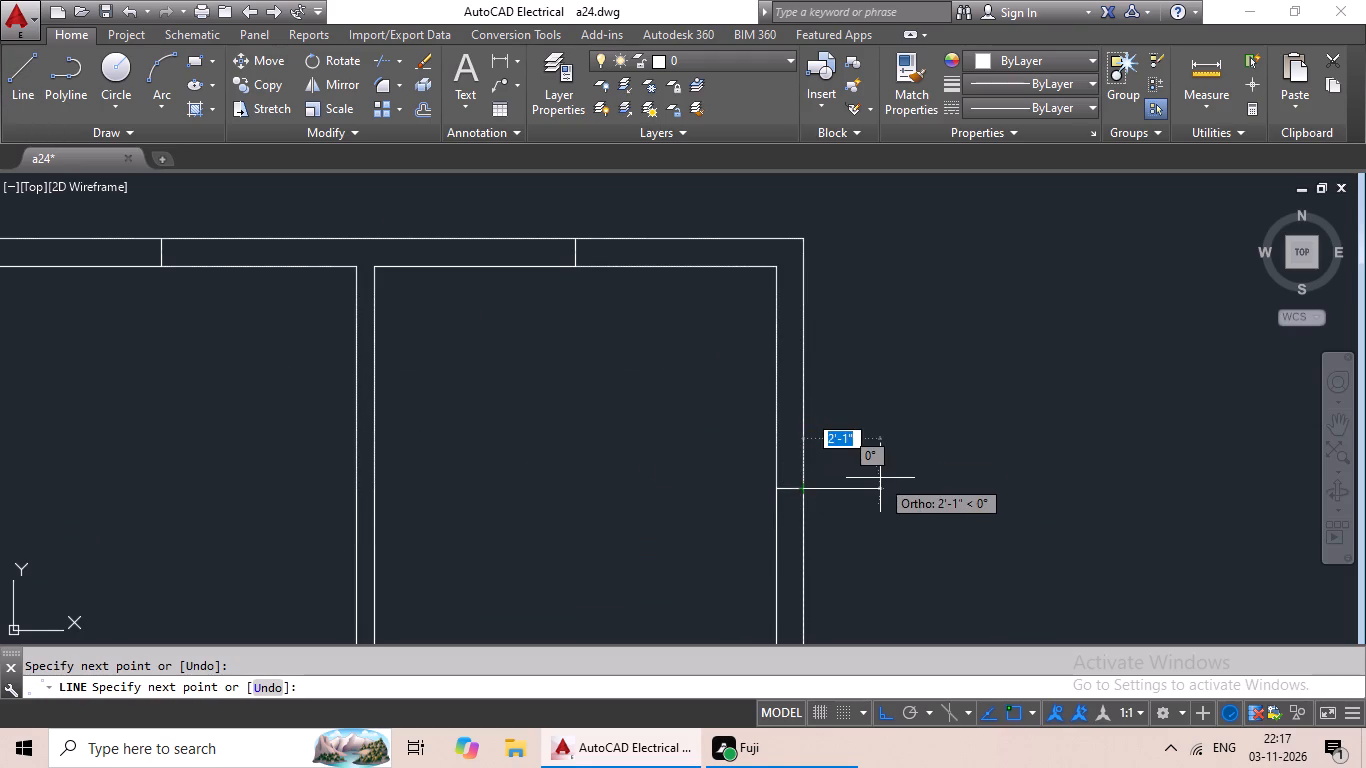
pyautogui.press('Escape')
# Draw a 9" line across the left exterior wall at the side midpoint of the small room directly below the upper-left room.
pyautogui.scroll(-3, 880, 478)
pyautogui.moveTo(826, 502); pyautogui.dragTo(851, 444, button='middle')
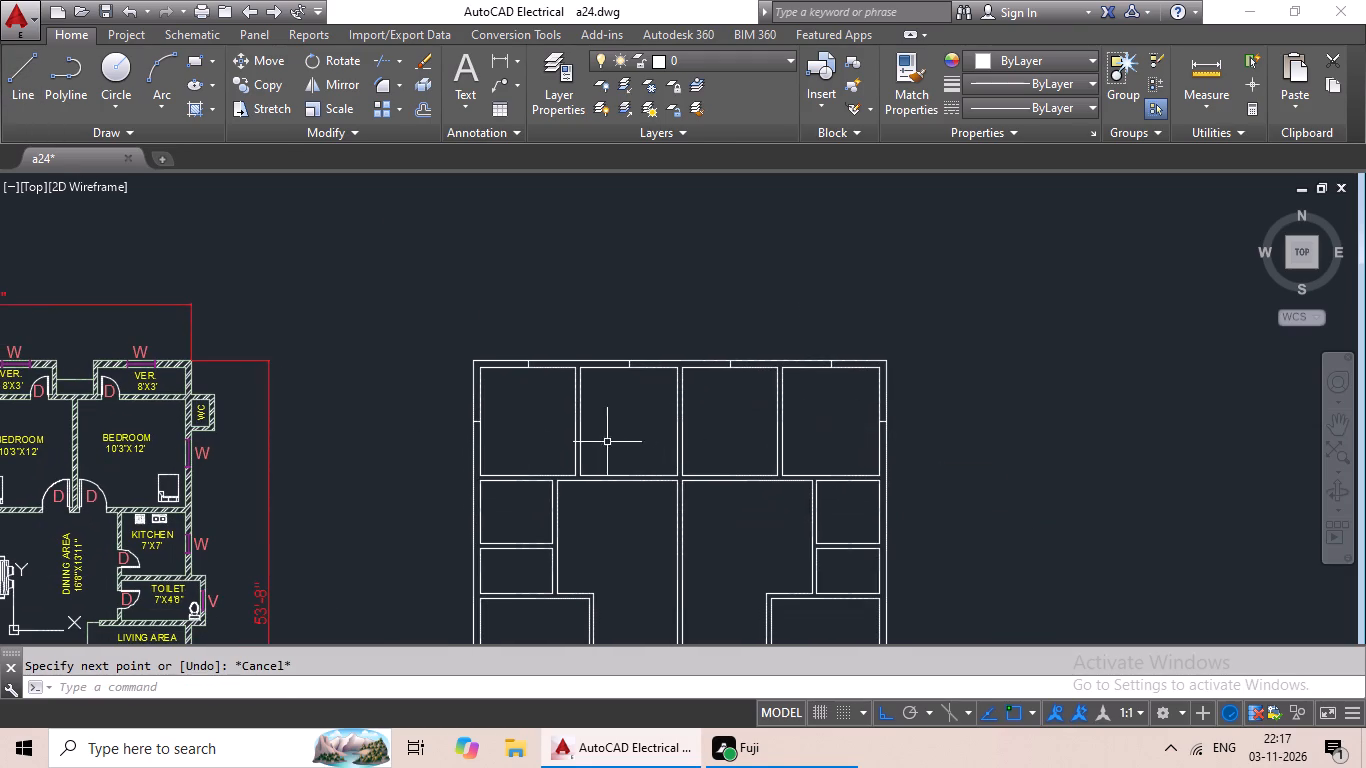
pyautogui.click(26, 92)
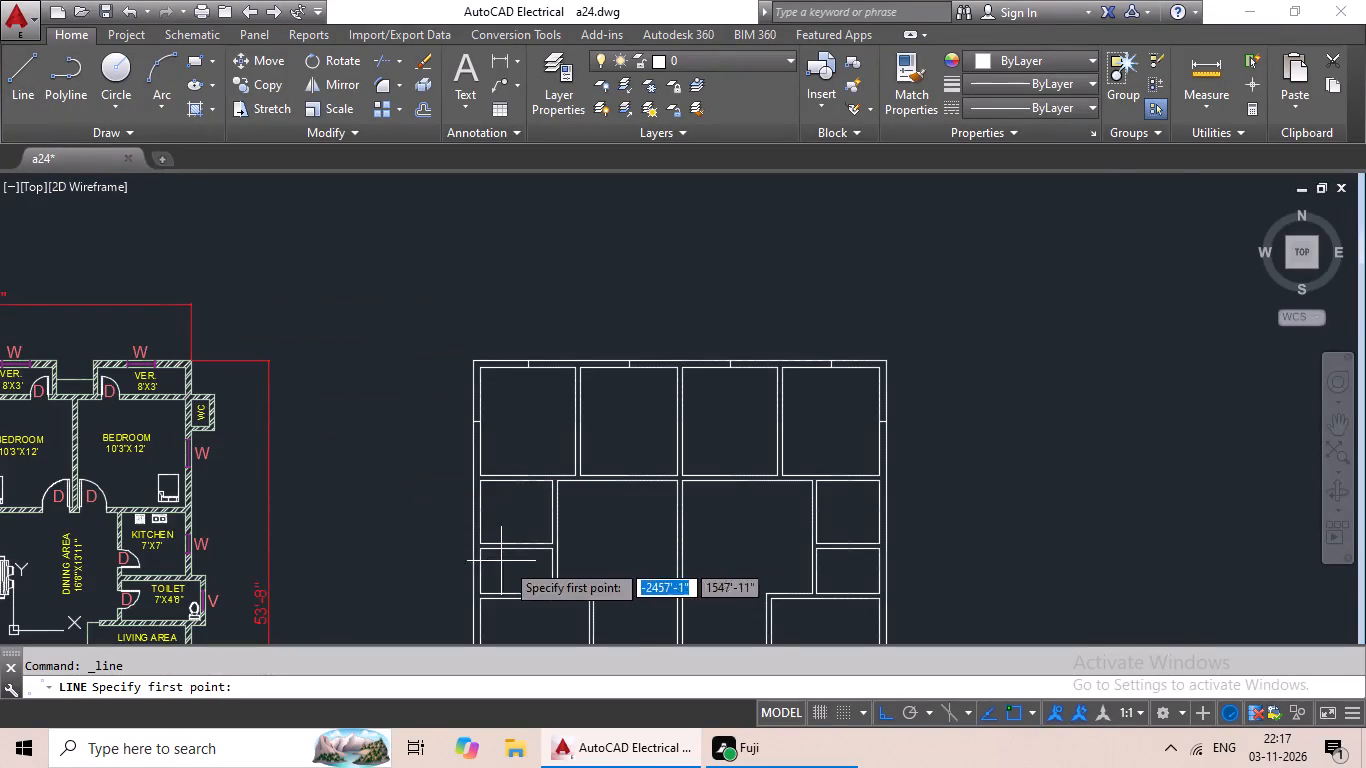
pyautogui.scroll(2, 513, 515)
pyautogui.moveTo(515, 515); pyautogui.dragTo(626, 458, button='middle')
pyautogui.scroll(1, 564, 462)
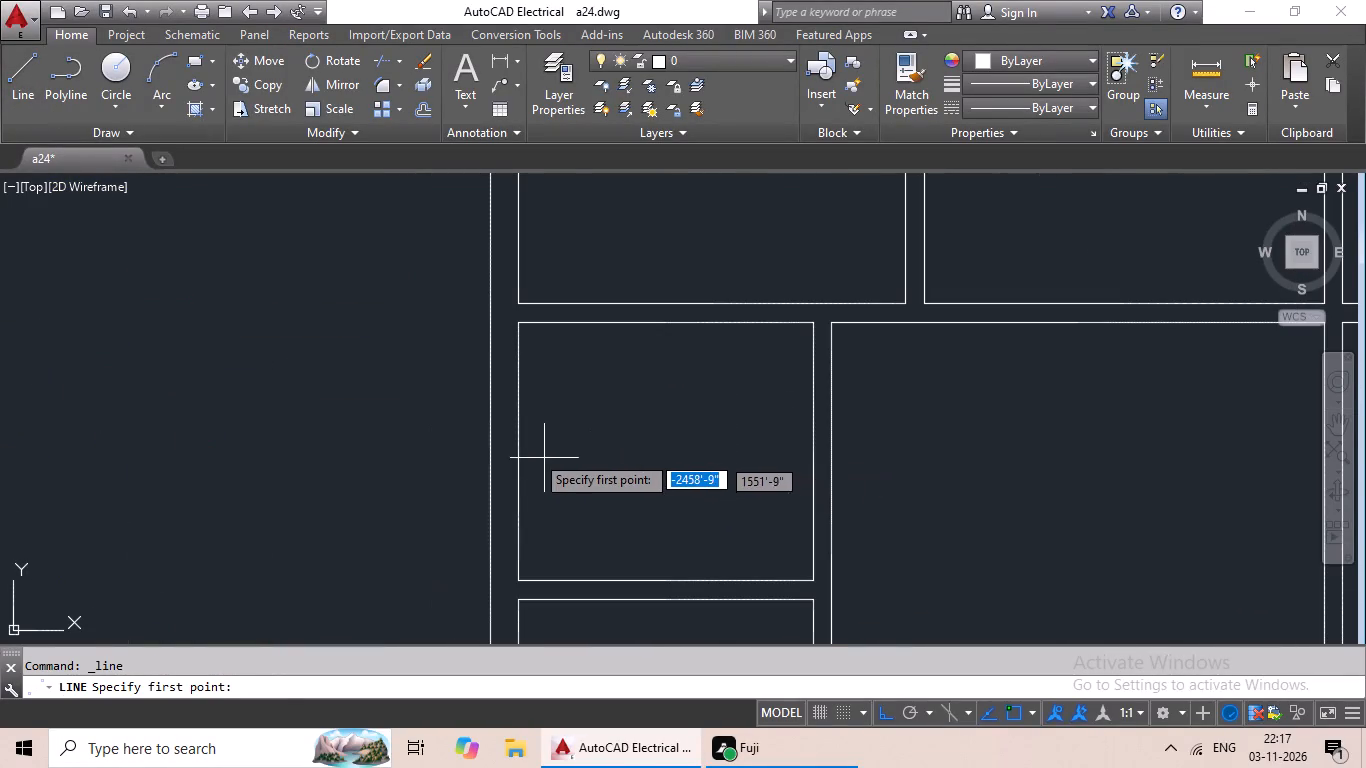
pyautogui.click(520, 449)
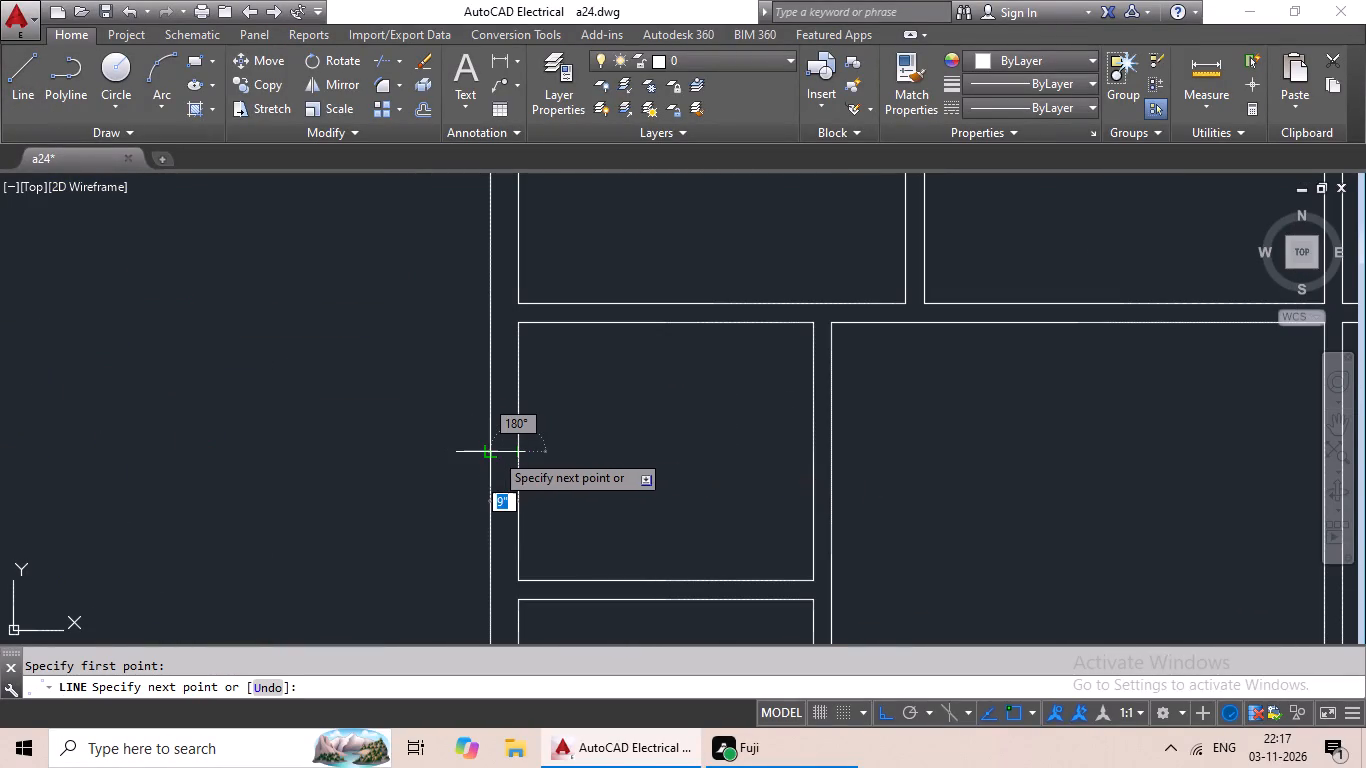
pyautogui.click(495, 452)
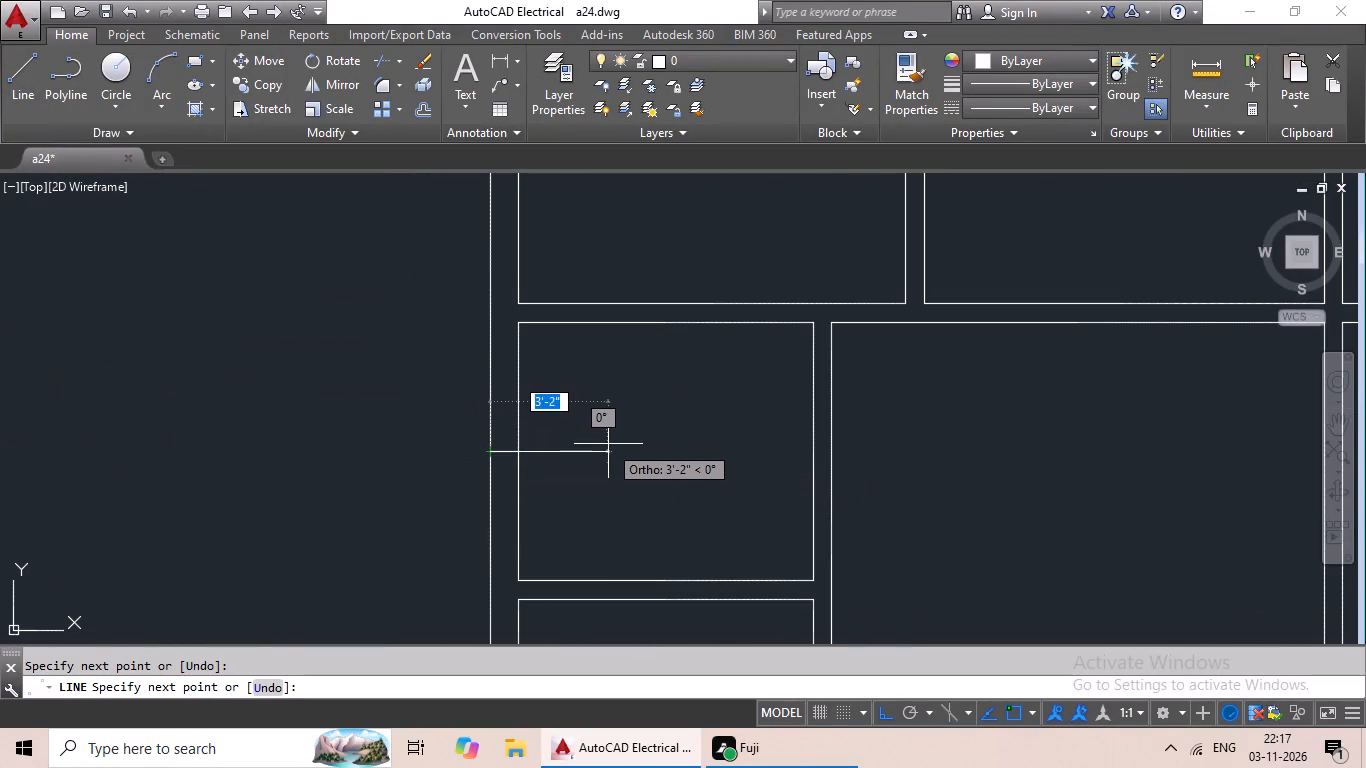
pyautogui.press('Escape')
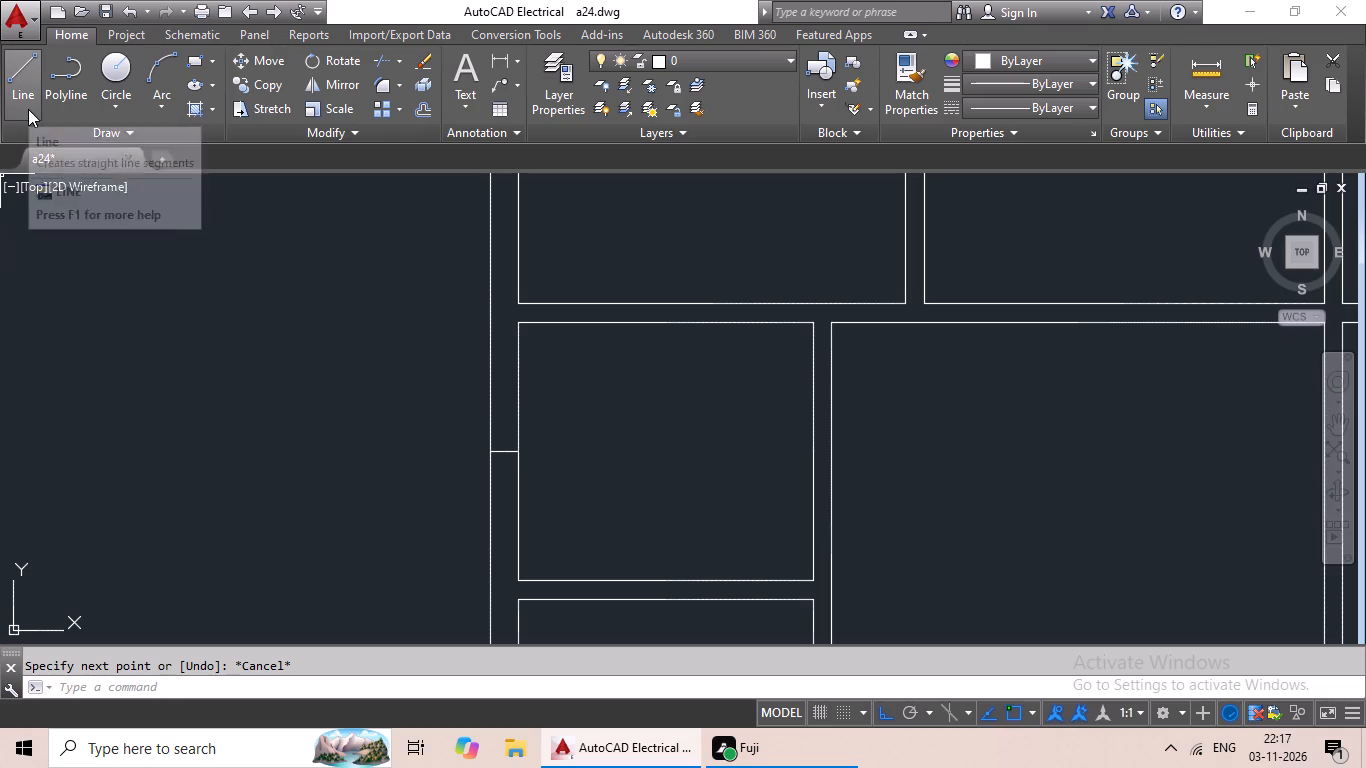
# Draw a short line across the left exterior wall at the side midpoint of the lower of the two small left rooms.
pyautogui.click(28, 108)
pyautogui.scroll(-3, 647, 509)
pyautogui.scroll(4, 634, 536)
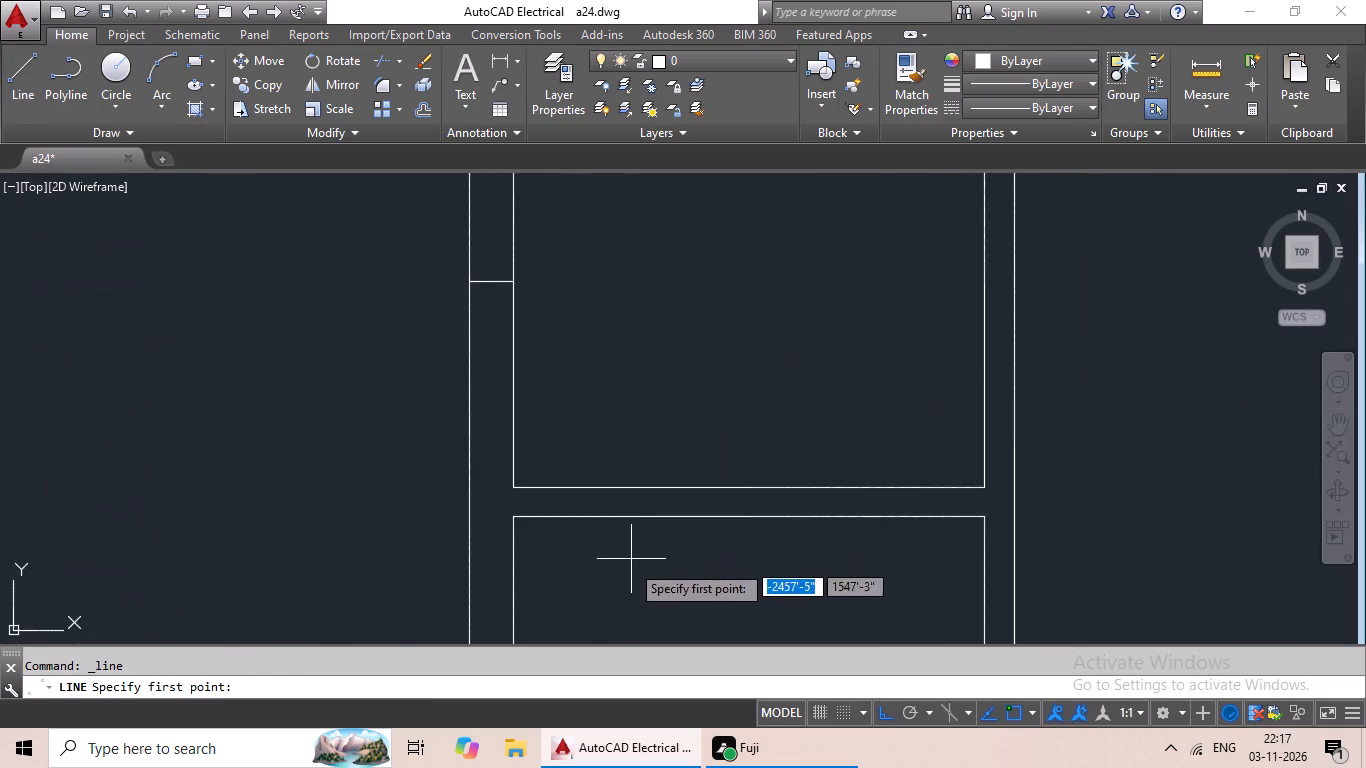
pyautogui.moveTo(634, 562); pyautogui.dragTo(644, 396, button='middle')
pyautogui.moveTo(538, 451); pyautogui.dragTo(539, 448, button='middle')
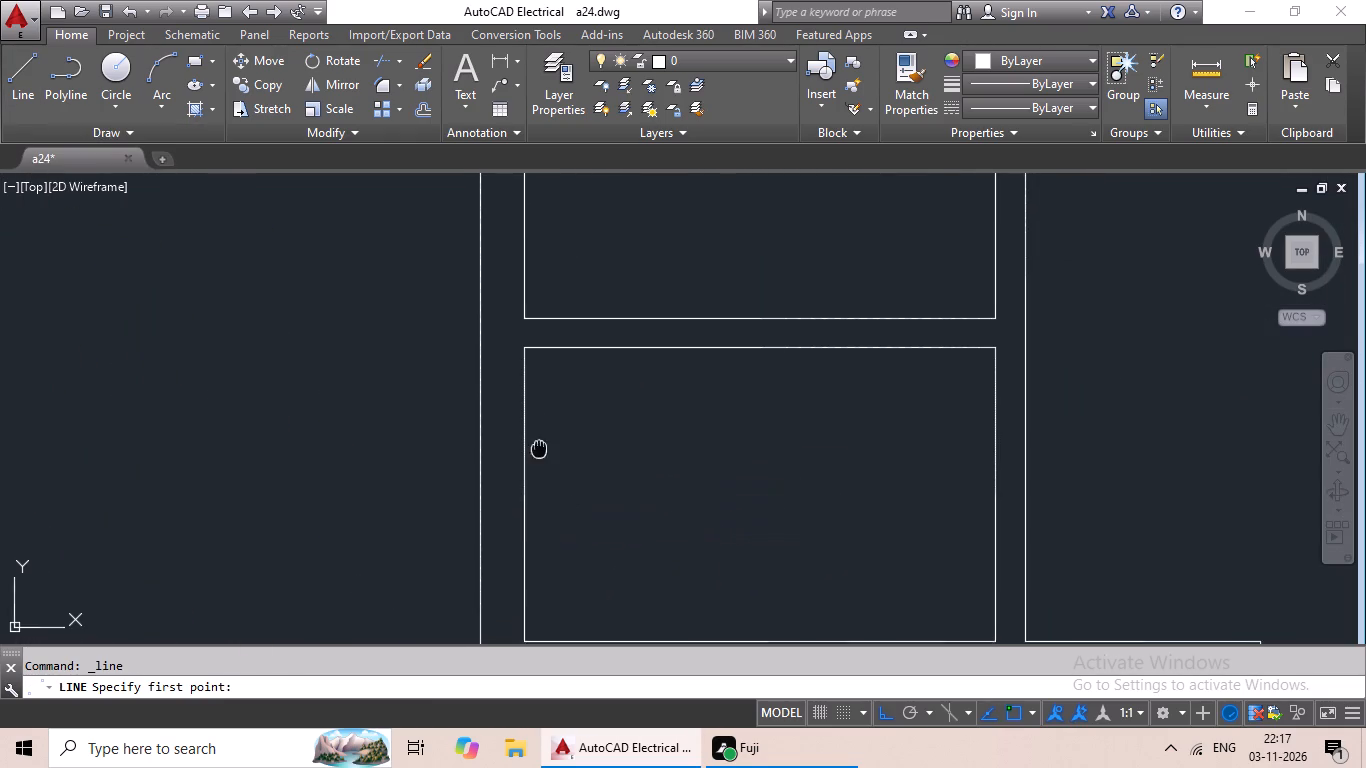
pyautogui.moveTo(539, 448); pyautogui.dragTo(548, 393, button='middle')
pyautogui.click(534, 442)
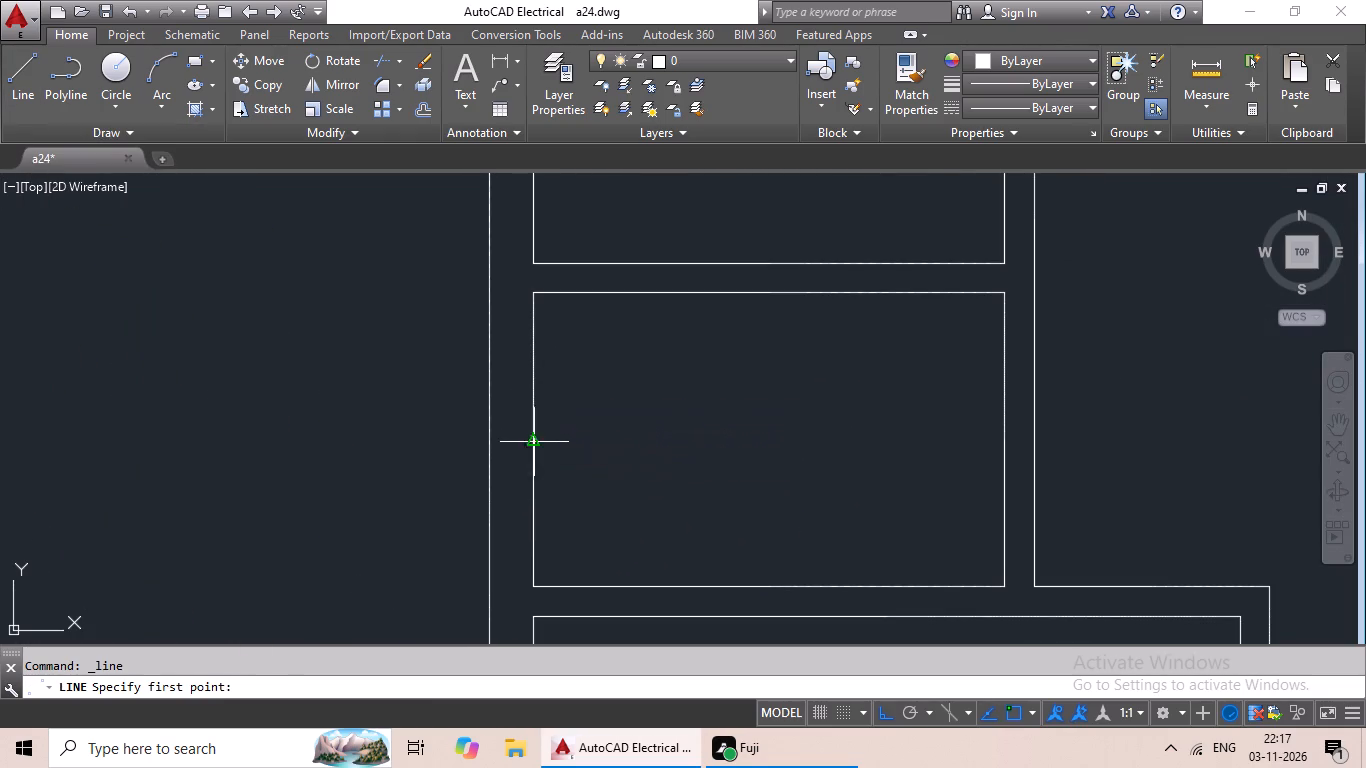
pyautogui.click(492, 440)
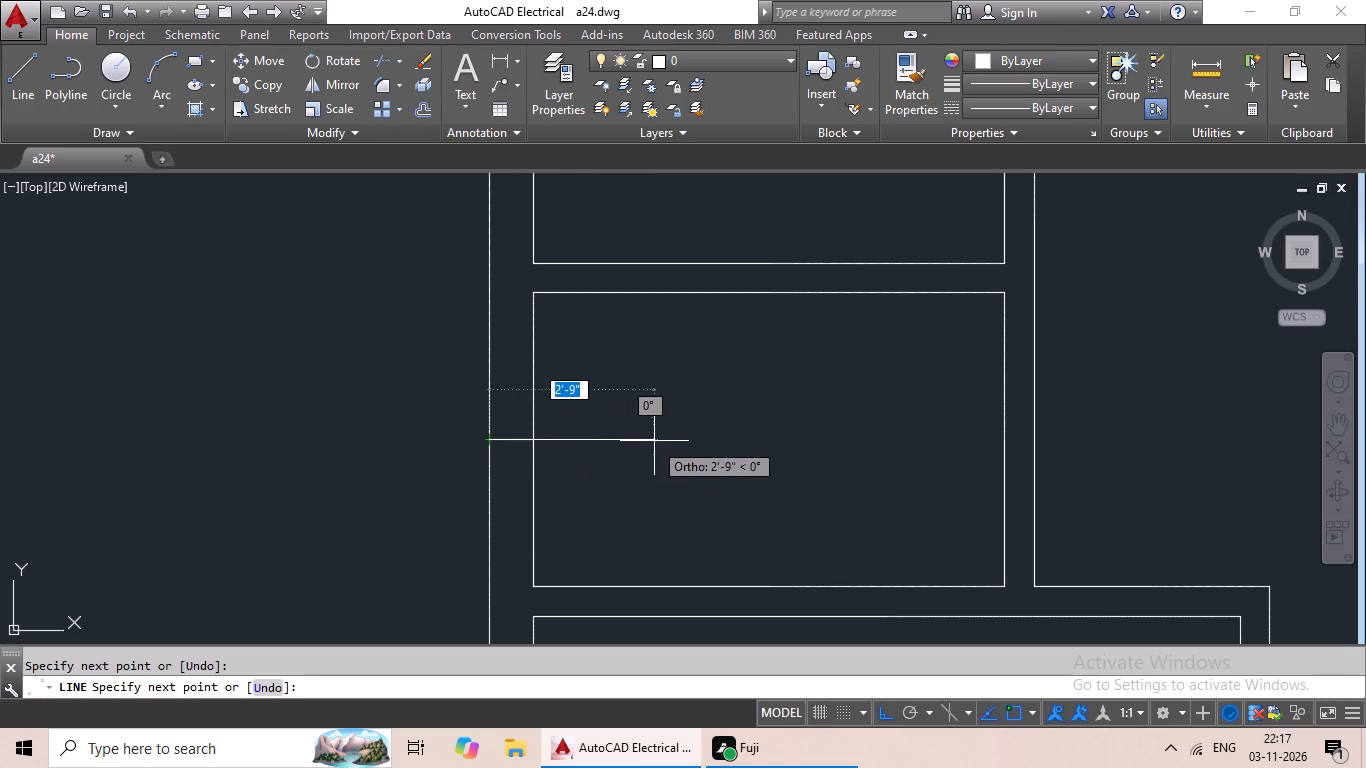
pyautogui.press('Escape')
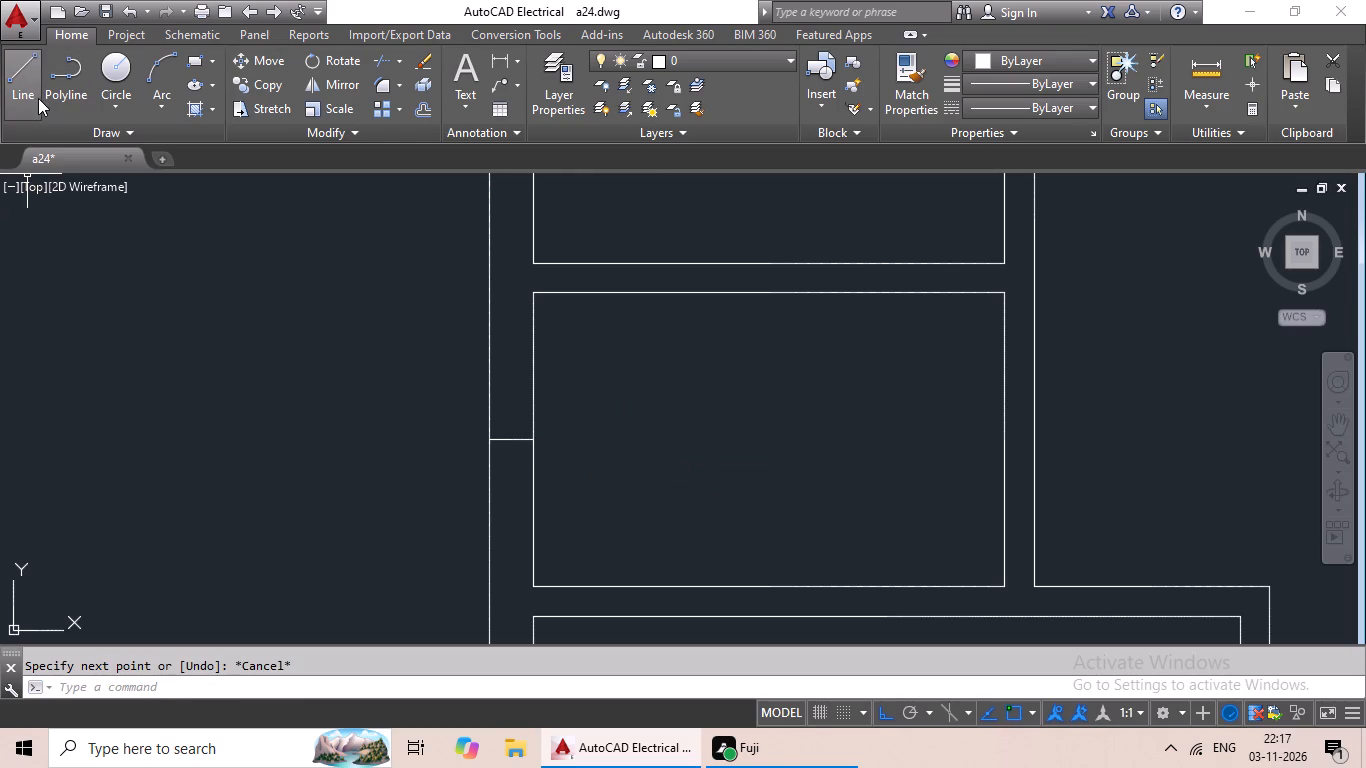
# Draw a short line across the right exterior wall at the side midpoint of the small room directly below the upper-right room.
pyautogui.click(38, 98)
pyautogui.scroll(-2, 569, 482)
pyautogui.moveTo(856, 448); pyautogui.dragTo(511, 451, button='middle')
pyautogui.scroll(-2, 795, 455)
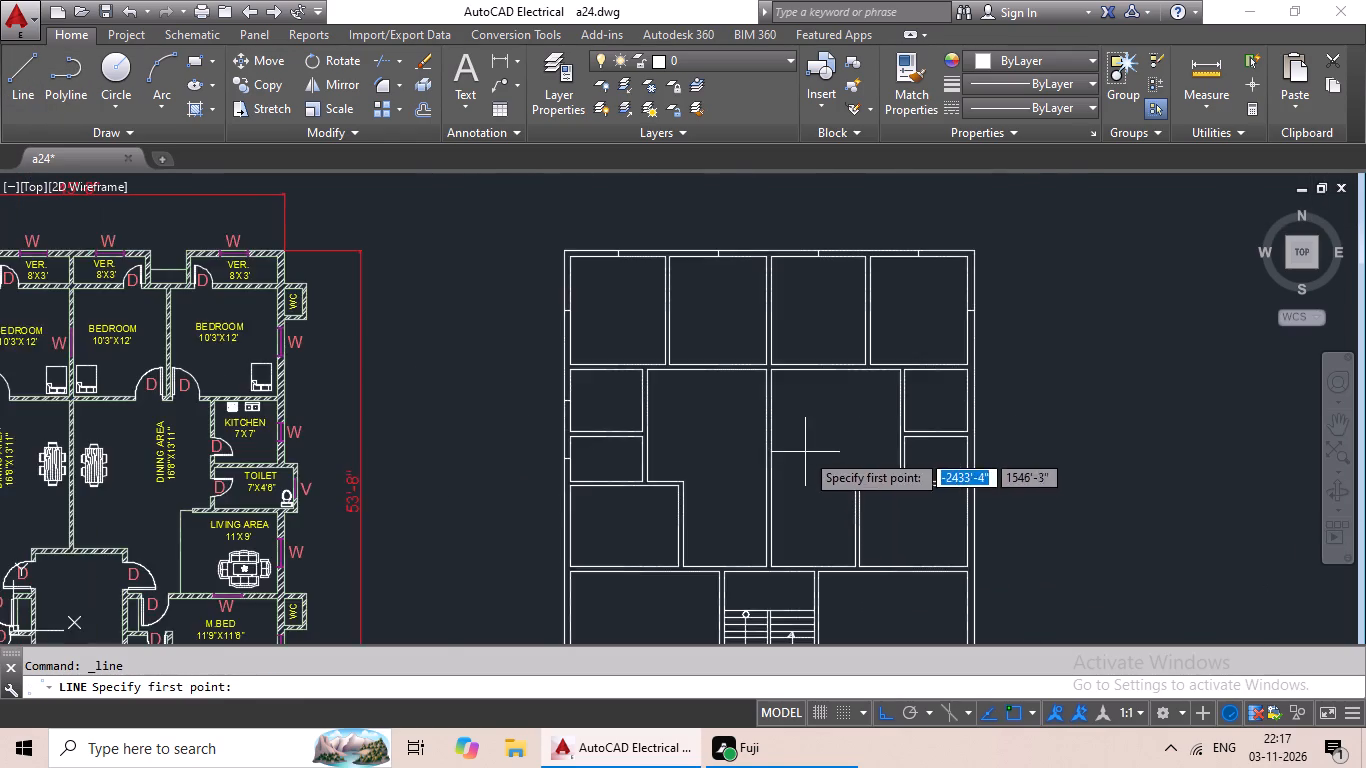
pyautogui.moveTo(805, 452); pyautogui.dragTo(682, 486, button='middle')
pyautogui.scroll(4, 834, 448)
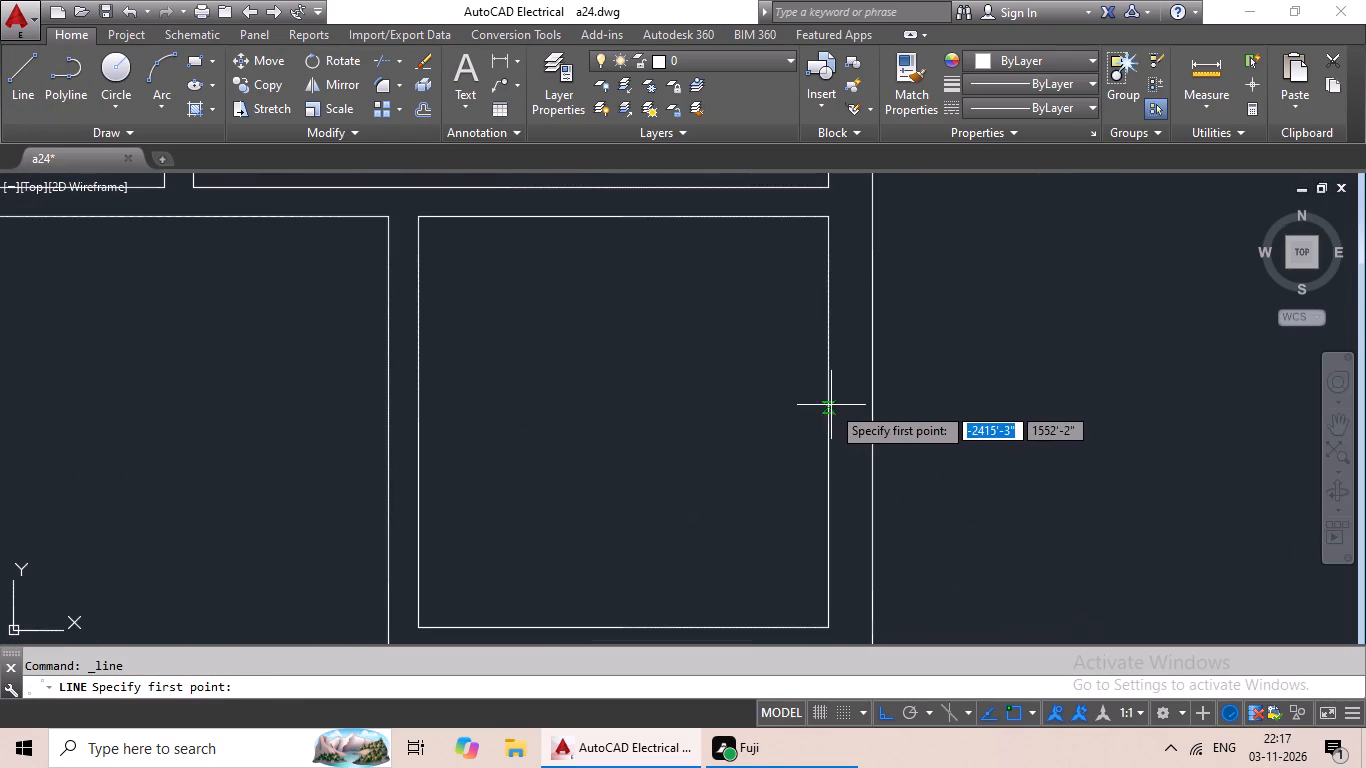
pyautogui.scroll(-1, 825, 401)
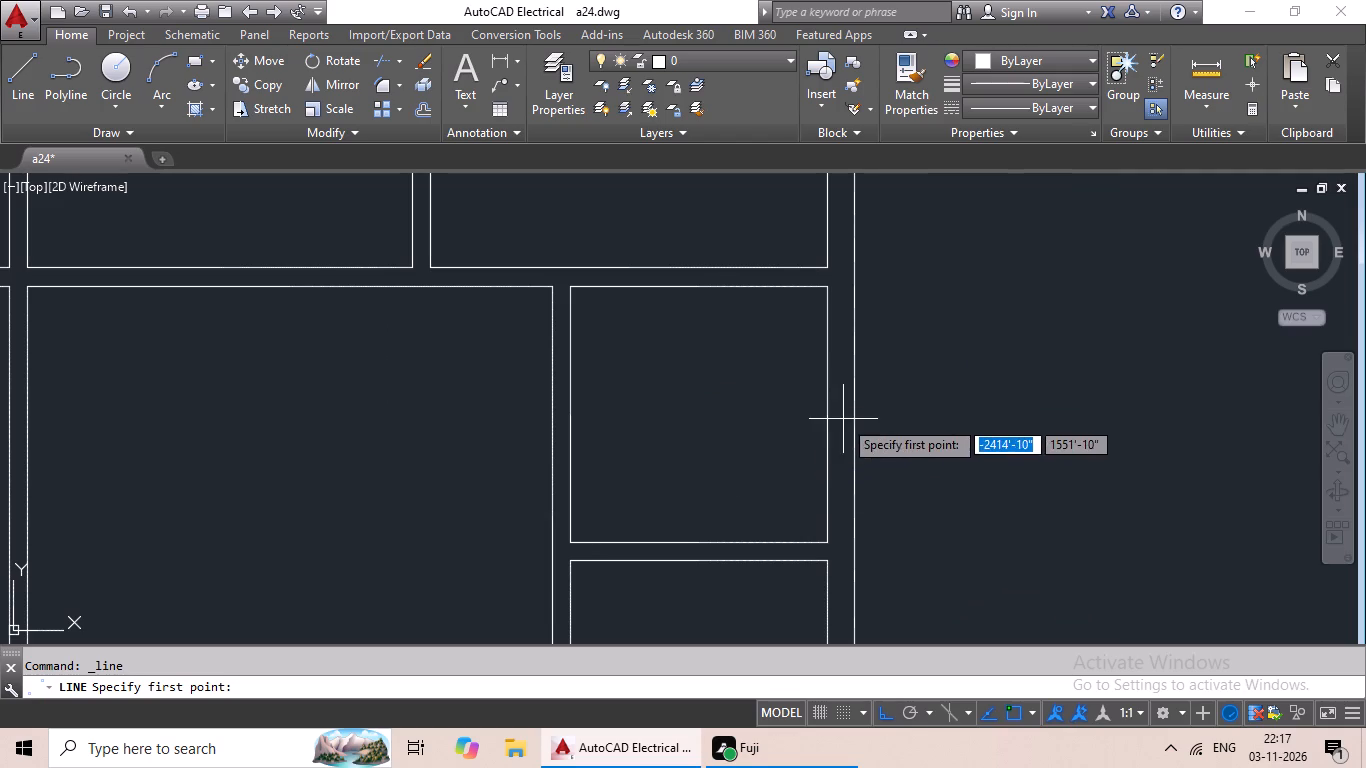
pyautogui.click(826, 413)
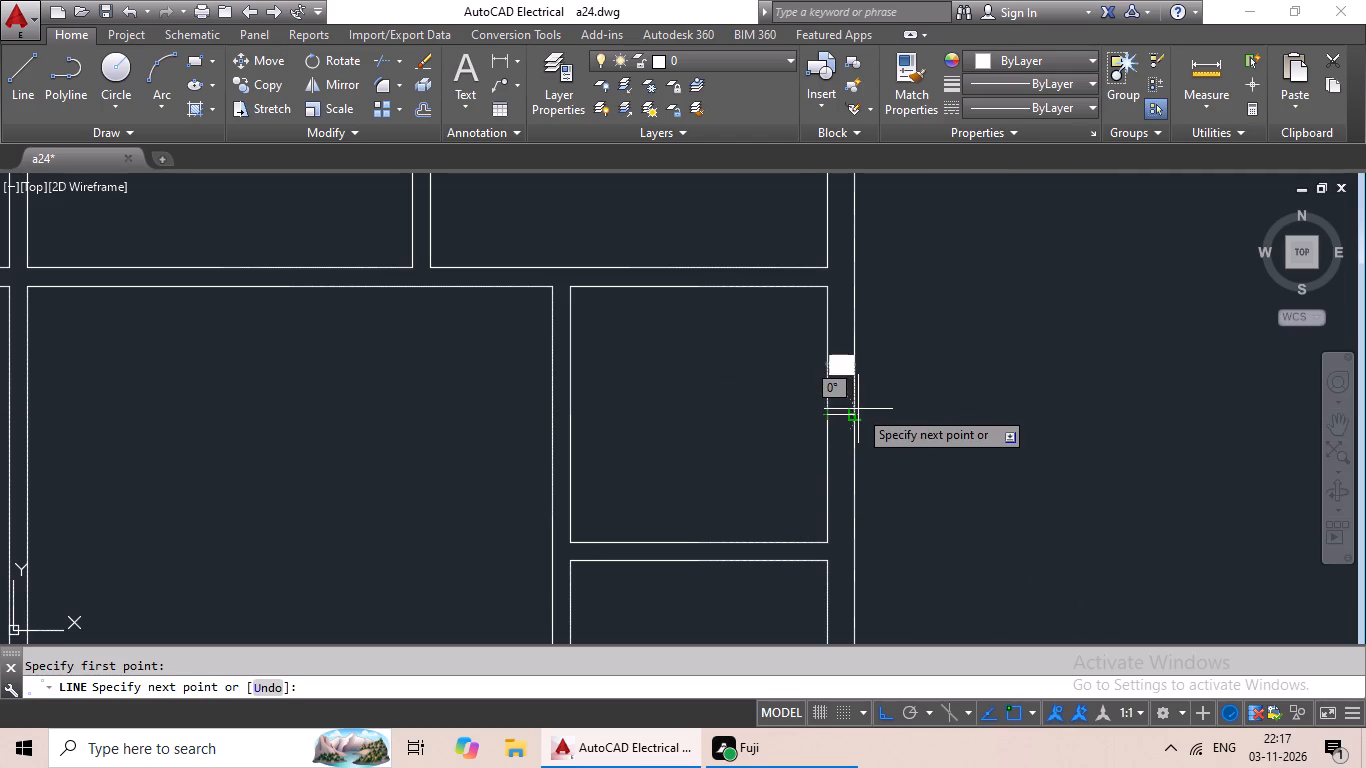
pyautogui.click(858, 411)
pyautogui.press('Escape')
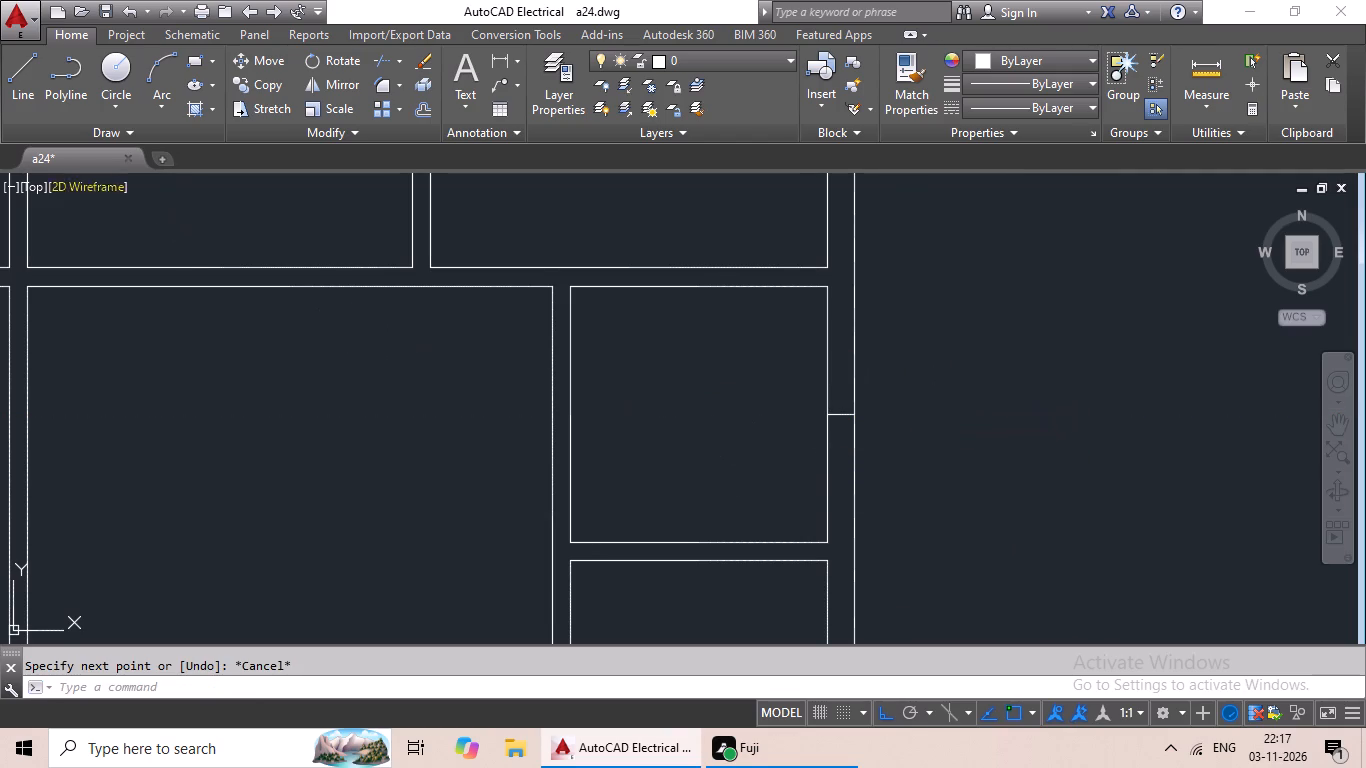
# Draw a 9" line across the right exterior wall at the side midpoint of the lower of the two small right rooms.
pyautogui.click(22, 97)
pyautogui.scroll(-2, 427, 314)
pyautogui.moveTo(485, 341); pyautogui.dragTo(546, 249, button='middle')
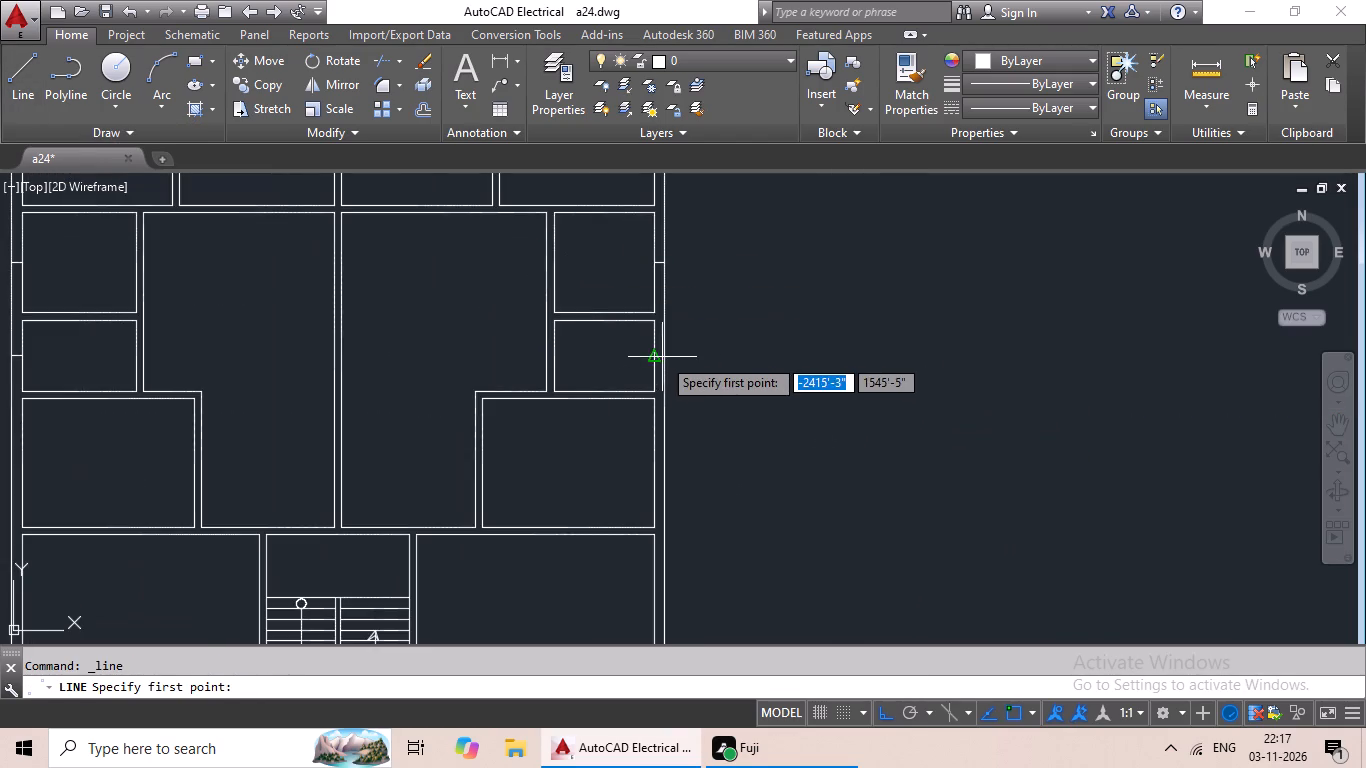
pyautogui.scroll(3, 662, 357)
pyautogui.click(624, 355)
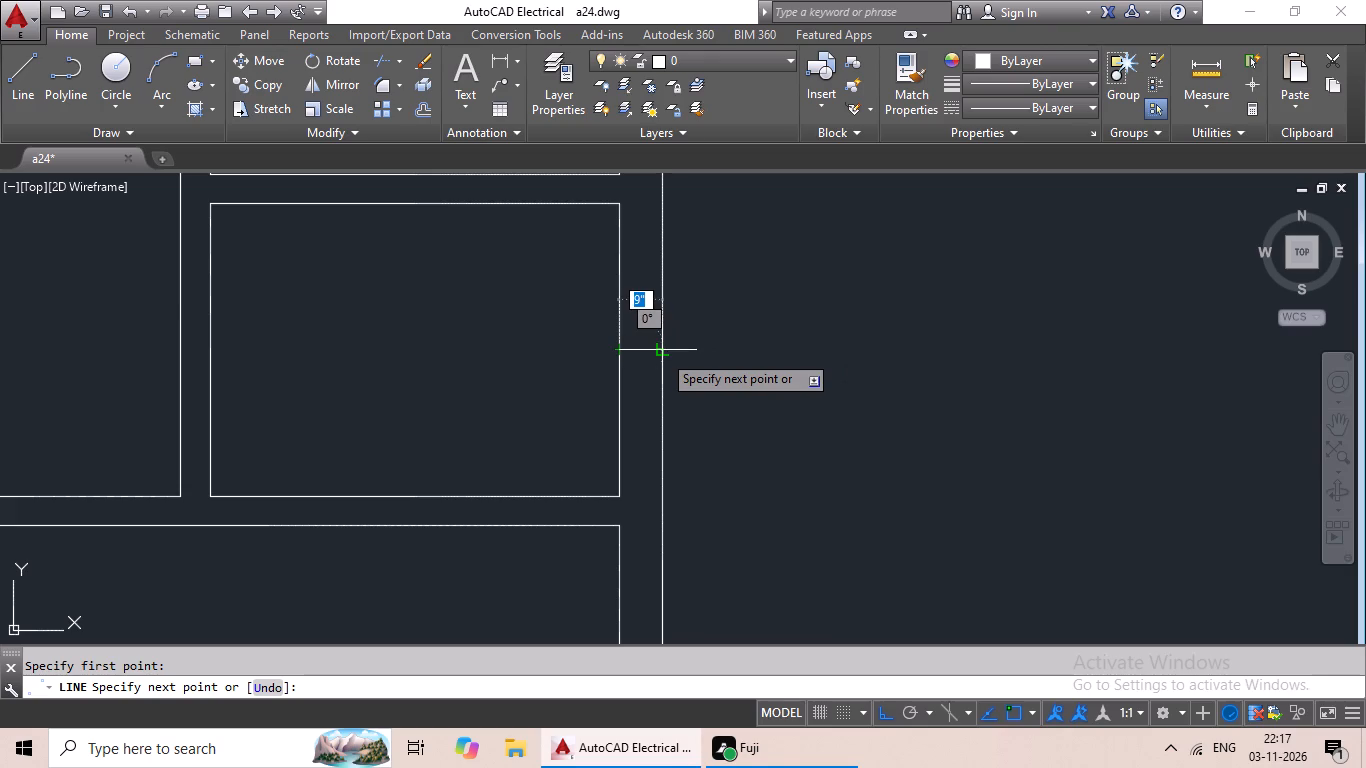
pyautogui.click(662, 352)
pyautogui.press('Escape')
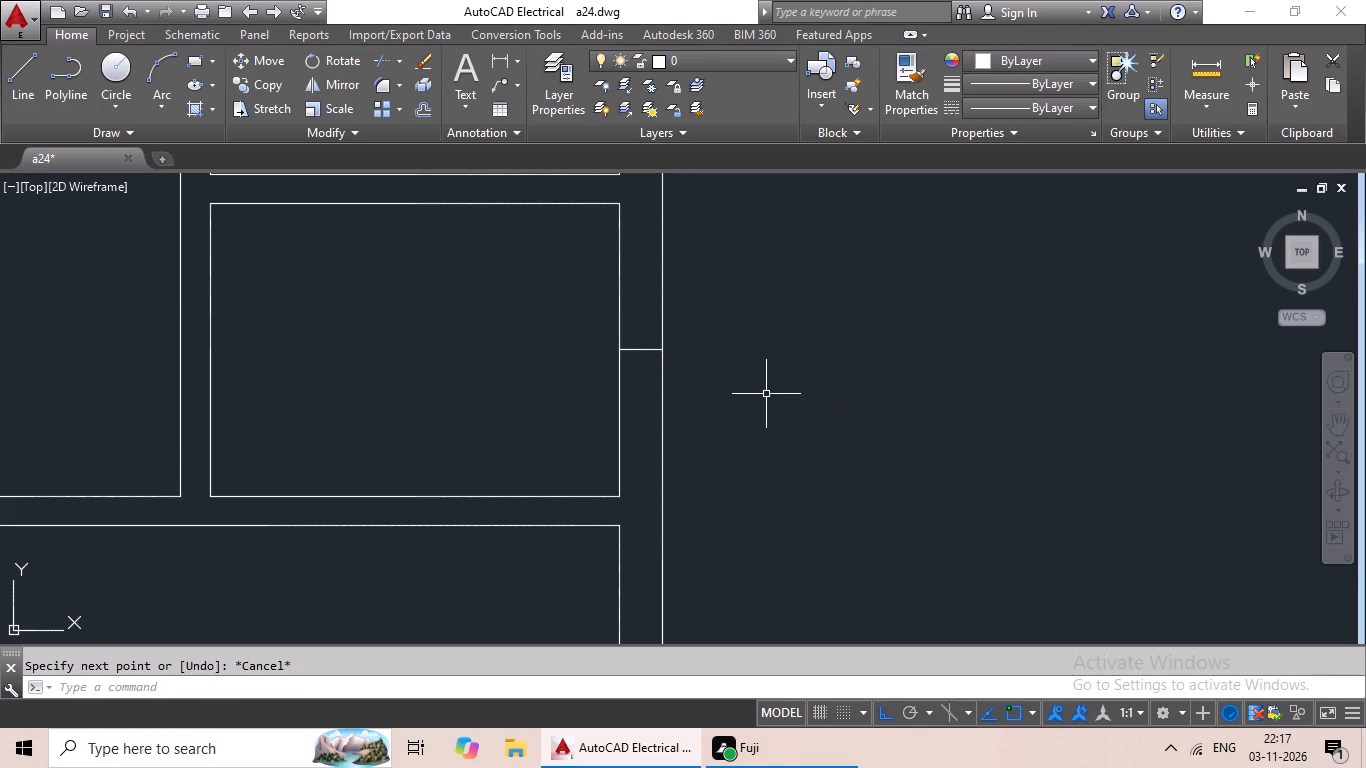
# Draw a short line across the left exterior wall at the side midpoint of the room directly below the two small left rooms.
pyautogui.scroll(-2, 840, 397)
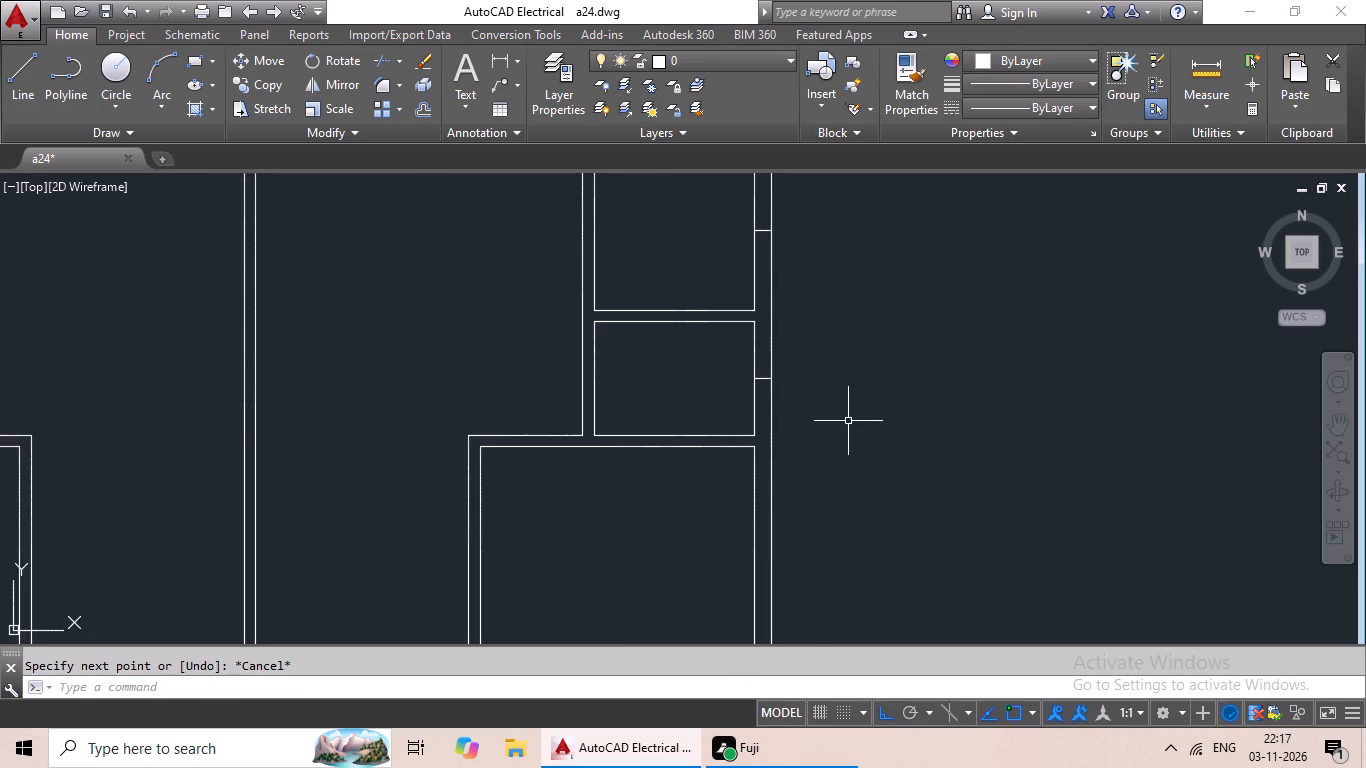
pyautogui.moveTo(849, 421); pyautogui.dragTo(892, 338, button='middle')
pyautogui.scroll(-1, 761, 441)
pyautogui.moveTo(690, 461); pyautogui.dragTo(733, 389, button='middle')
pyautogui.scroll(-2, 733, 389)
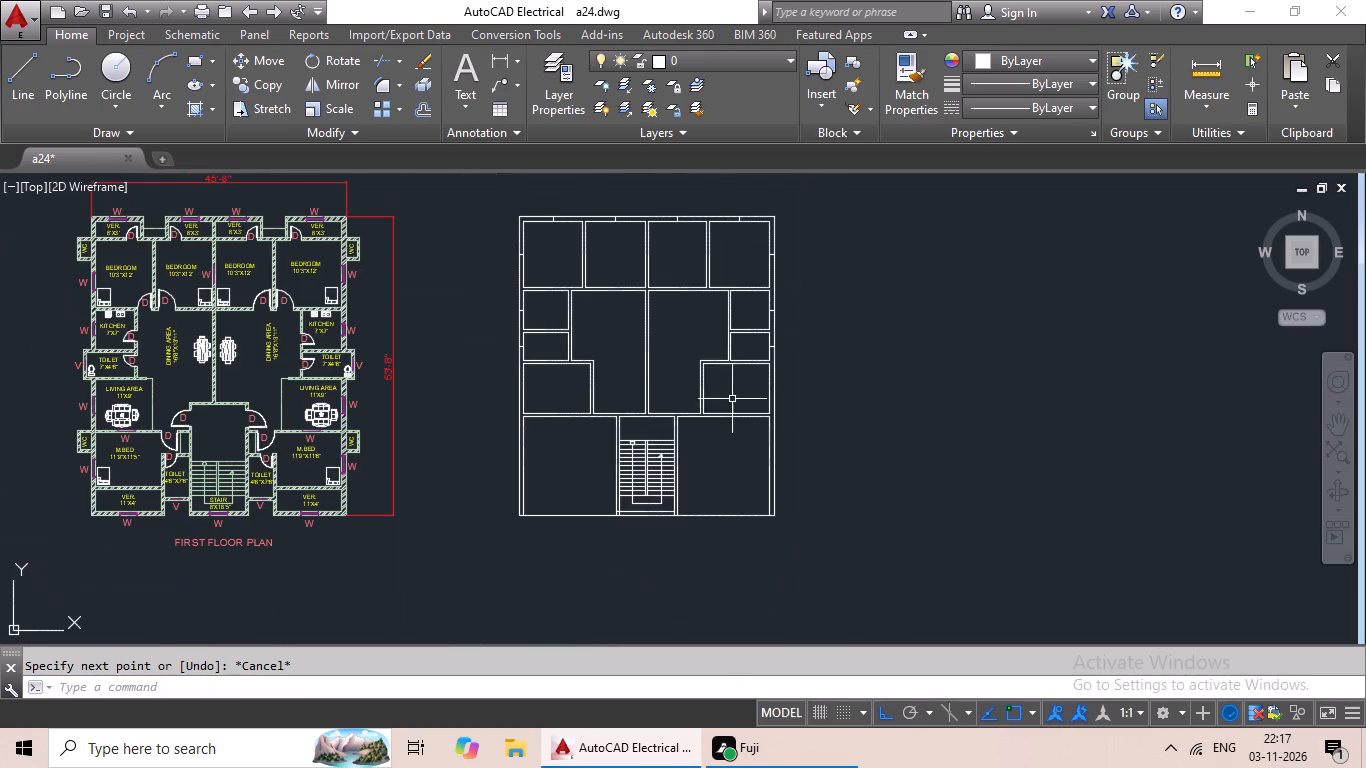
pyautogui.moveTo(506, 382); pyautogui.dragTo(506, 430, button='middle')
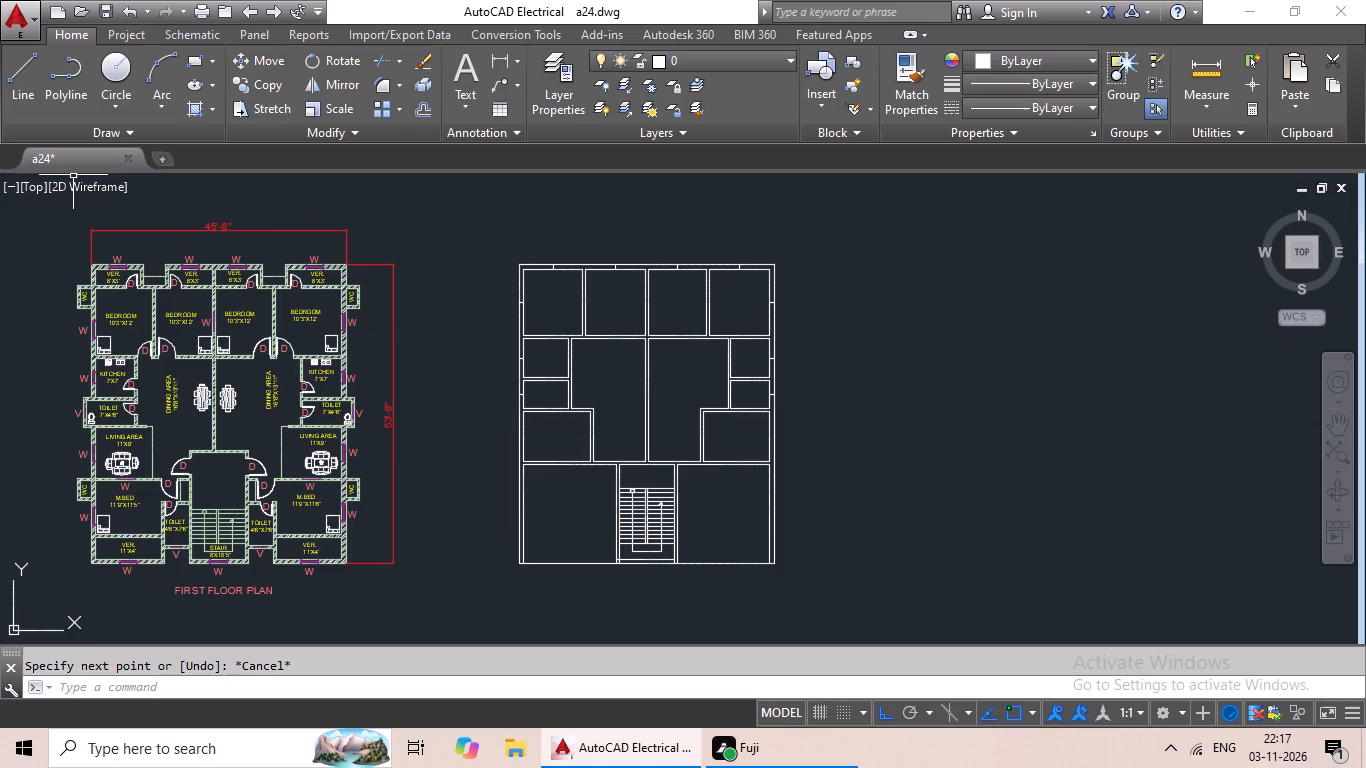
pyautogui.click(27, 91)
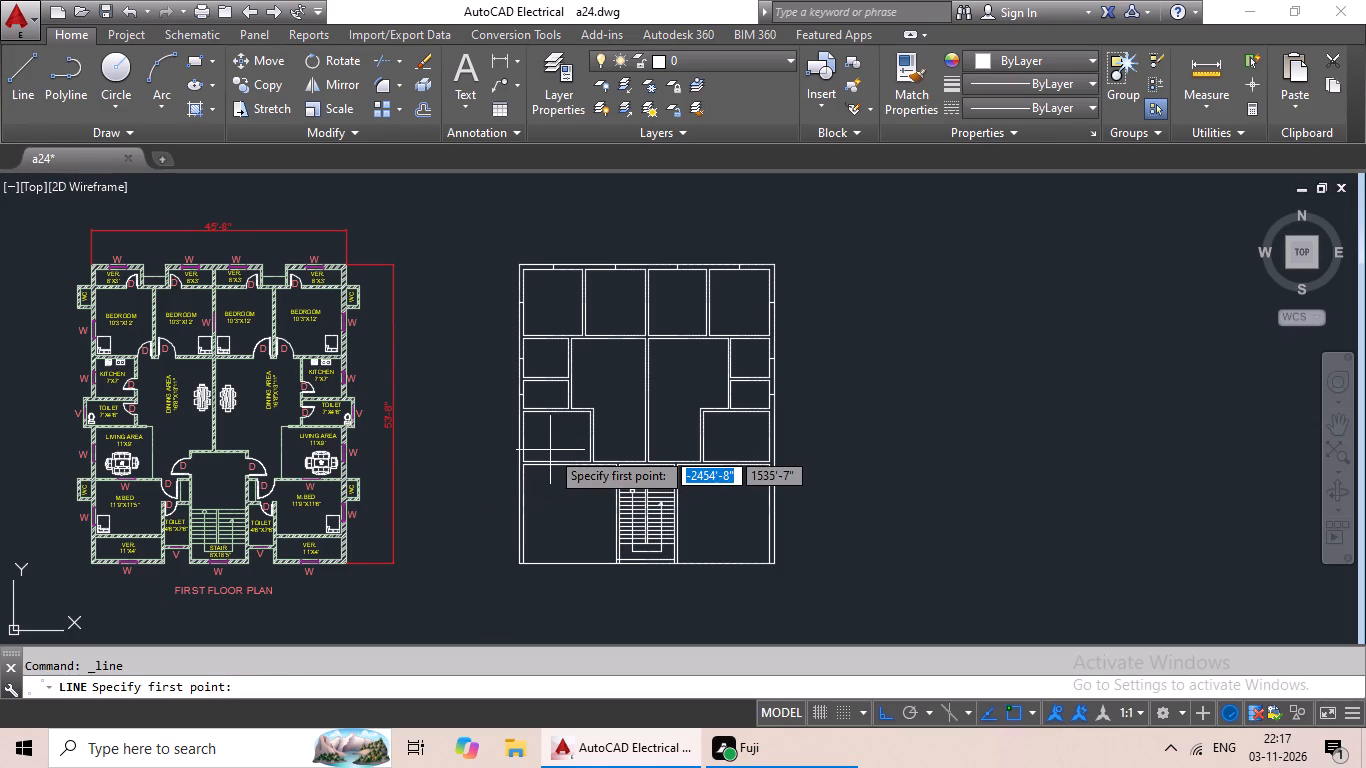
pyautogui.scroll(3, 550, 449)
pyautogui.click(434, 410)
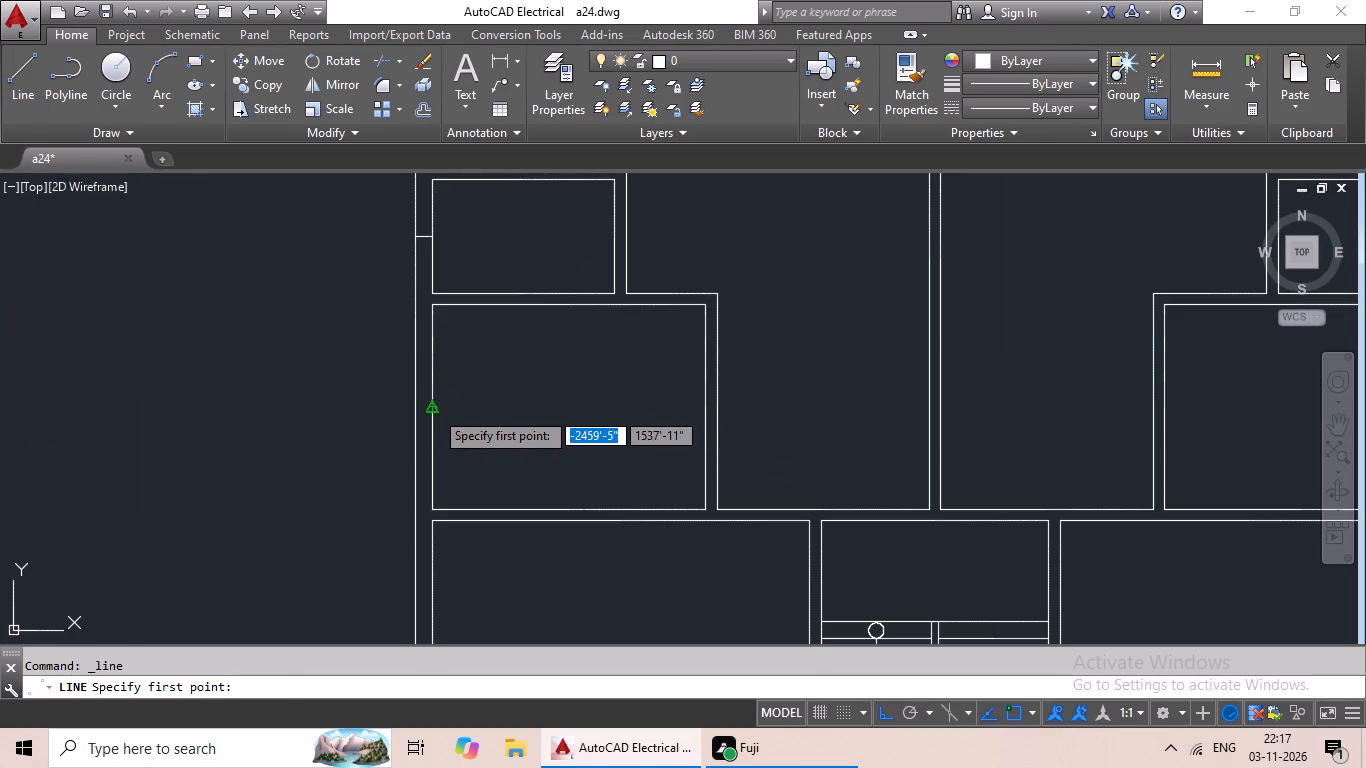
pyautogui.click(417, 409)
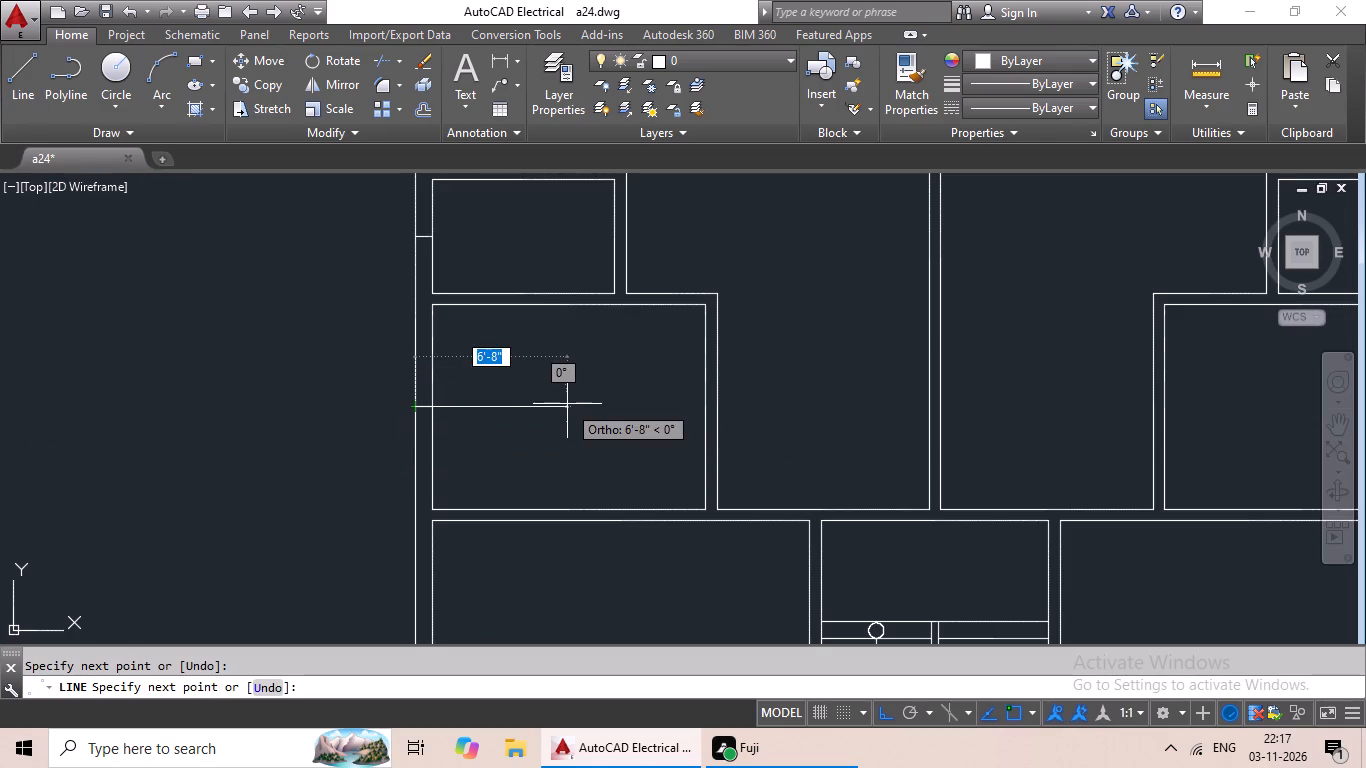
pyautogui.press('Escape')
# Draw a short line across the right exterior wall at the side midpoint of the room directly below the two small right rooms.
pyautogui.click(23, 94)
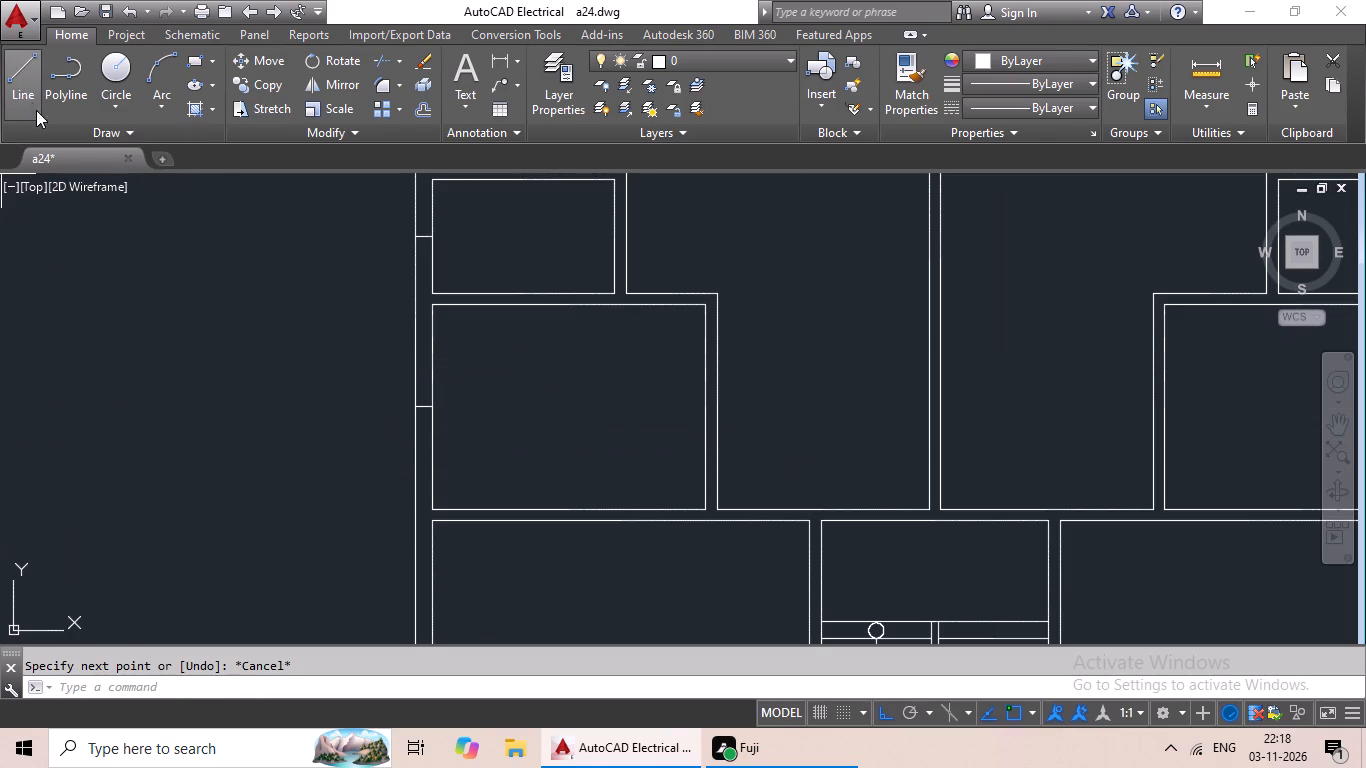
pyautogui.scroll(-2, 389, 356)
pyautogui.moveTo(511, 373); pyautogui.dragTo(340, 378, button='middle')
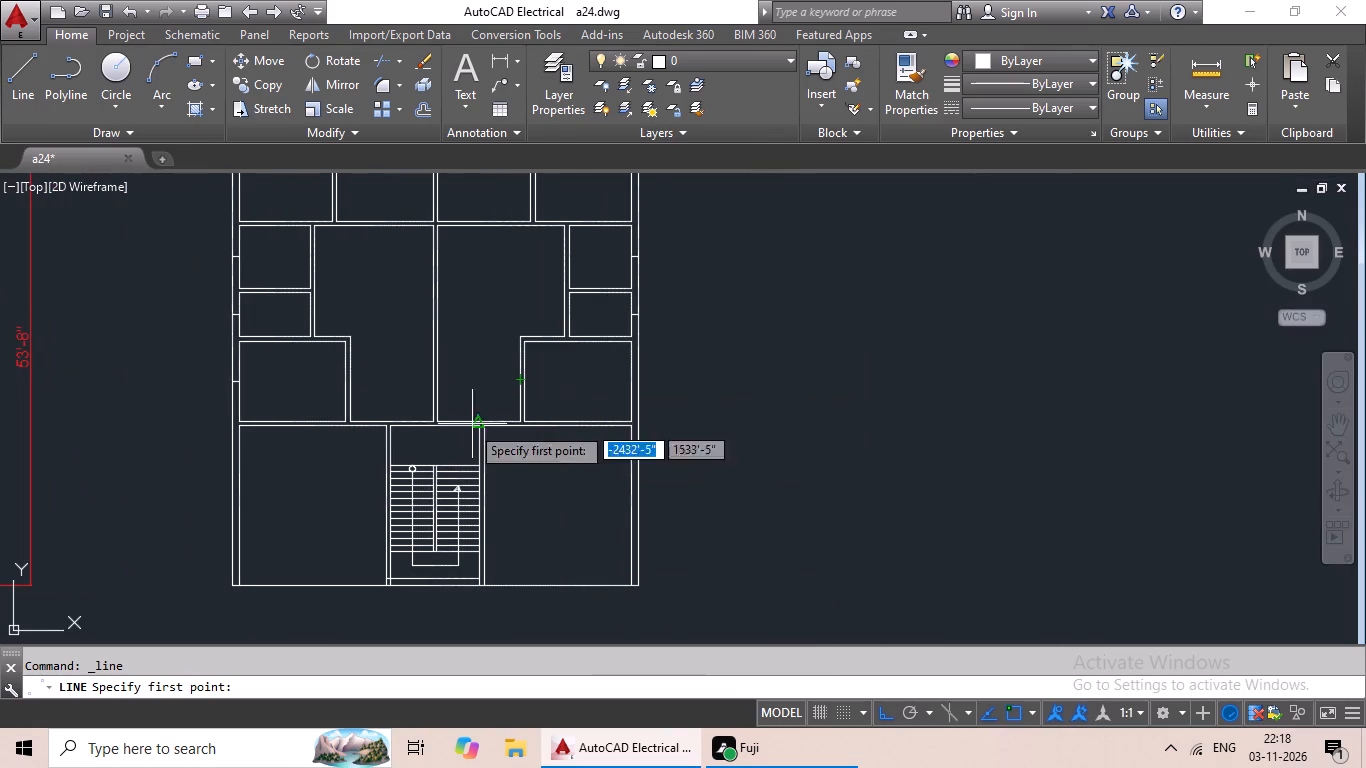
pyautogui.scroll(3, 646, 387)
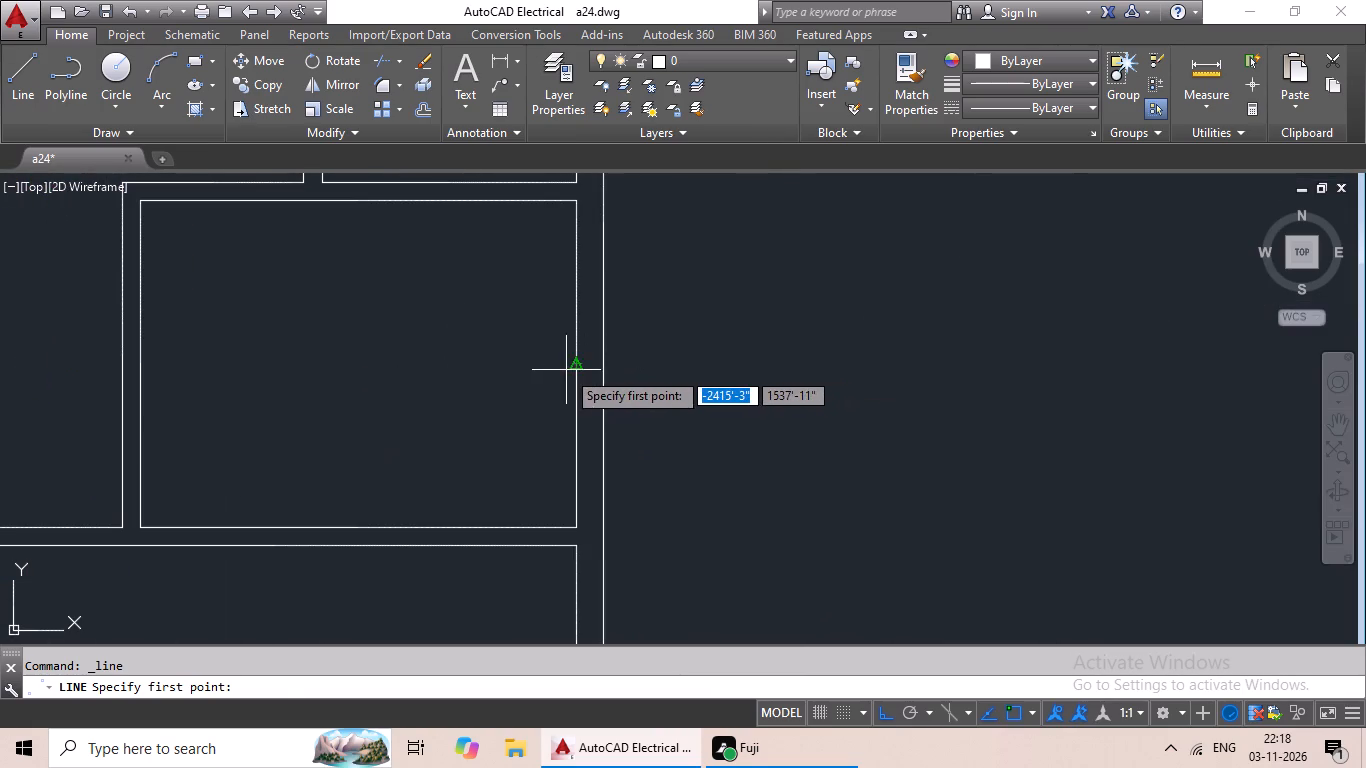
pyautogui.click(574, 363)
pyautogui.click(604, 362)
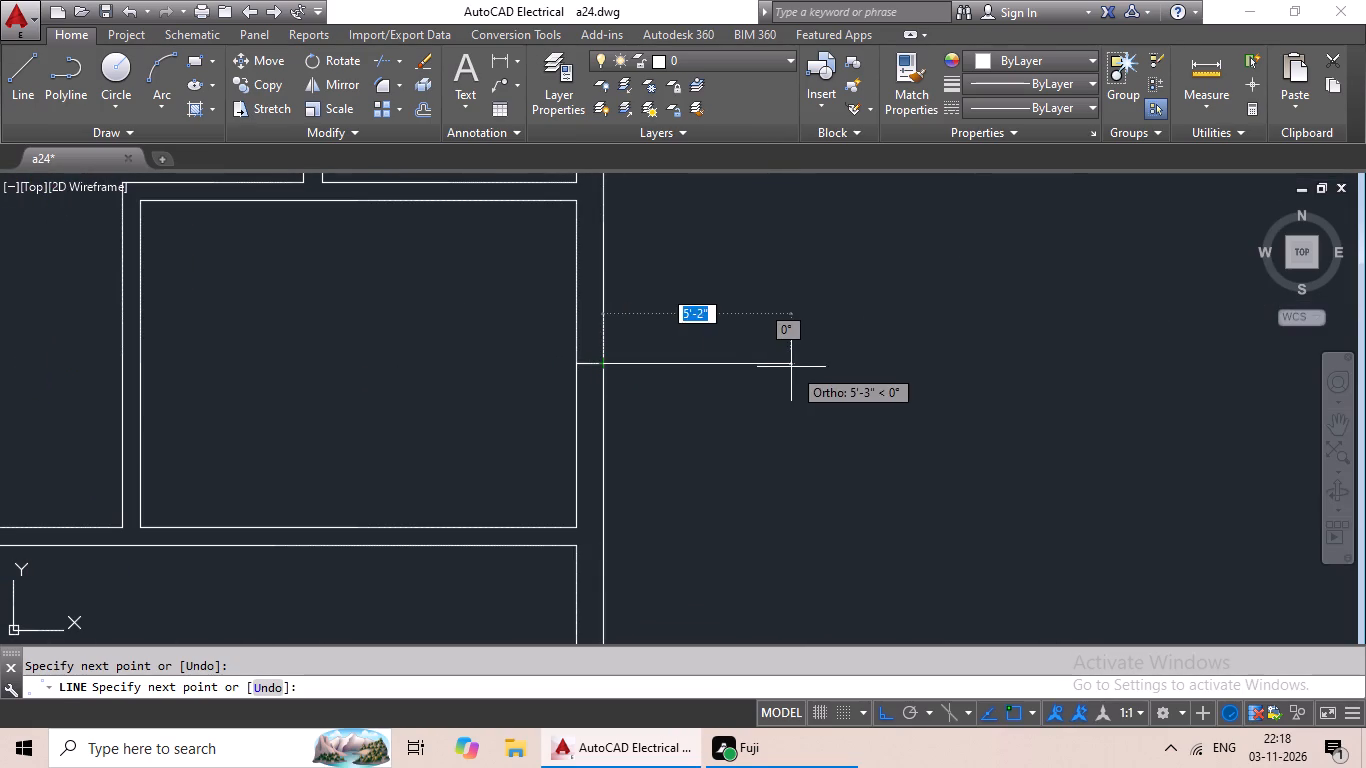
pyautogui.press('Escape')
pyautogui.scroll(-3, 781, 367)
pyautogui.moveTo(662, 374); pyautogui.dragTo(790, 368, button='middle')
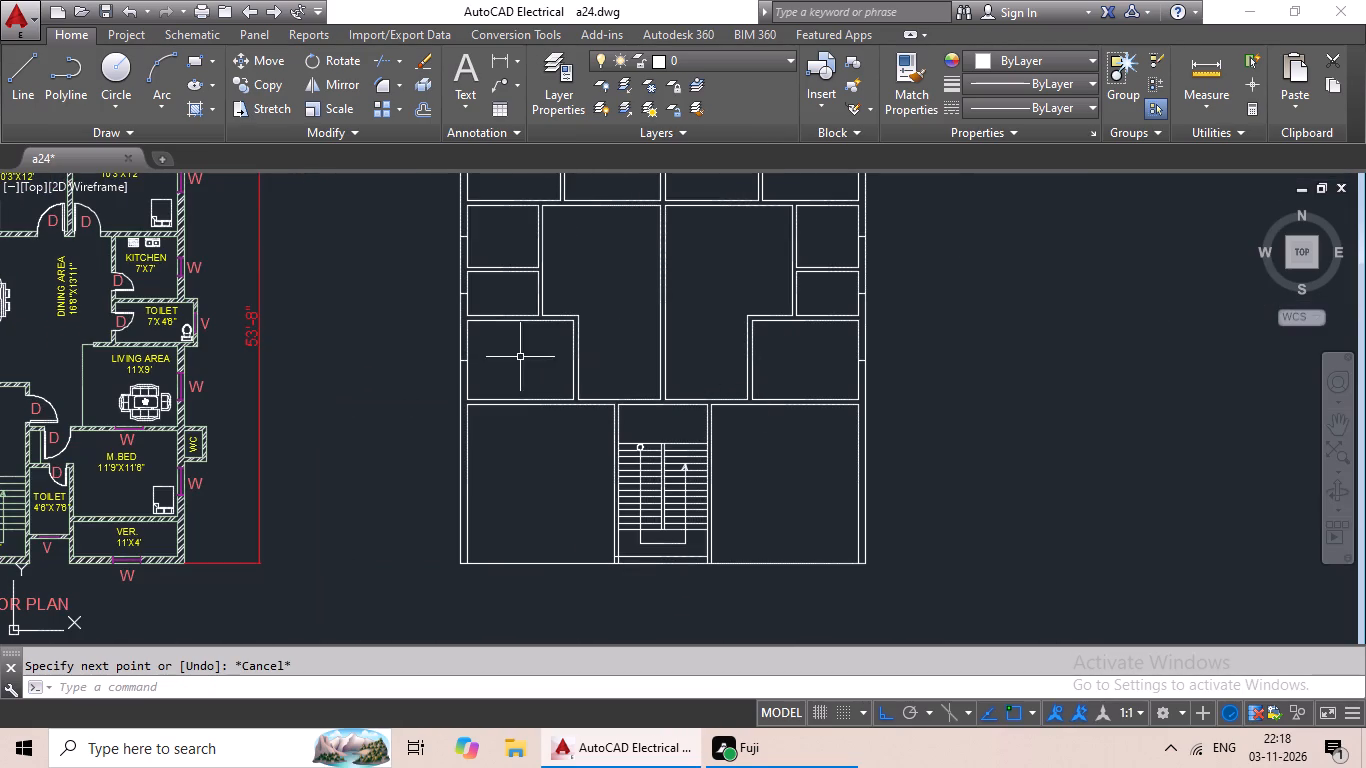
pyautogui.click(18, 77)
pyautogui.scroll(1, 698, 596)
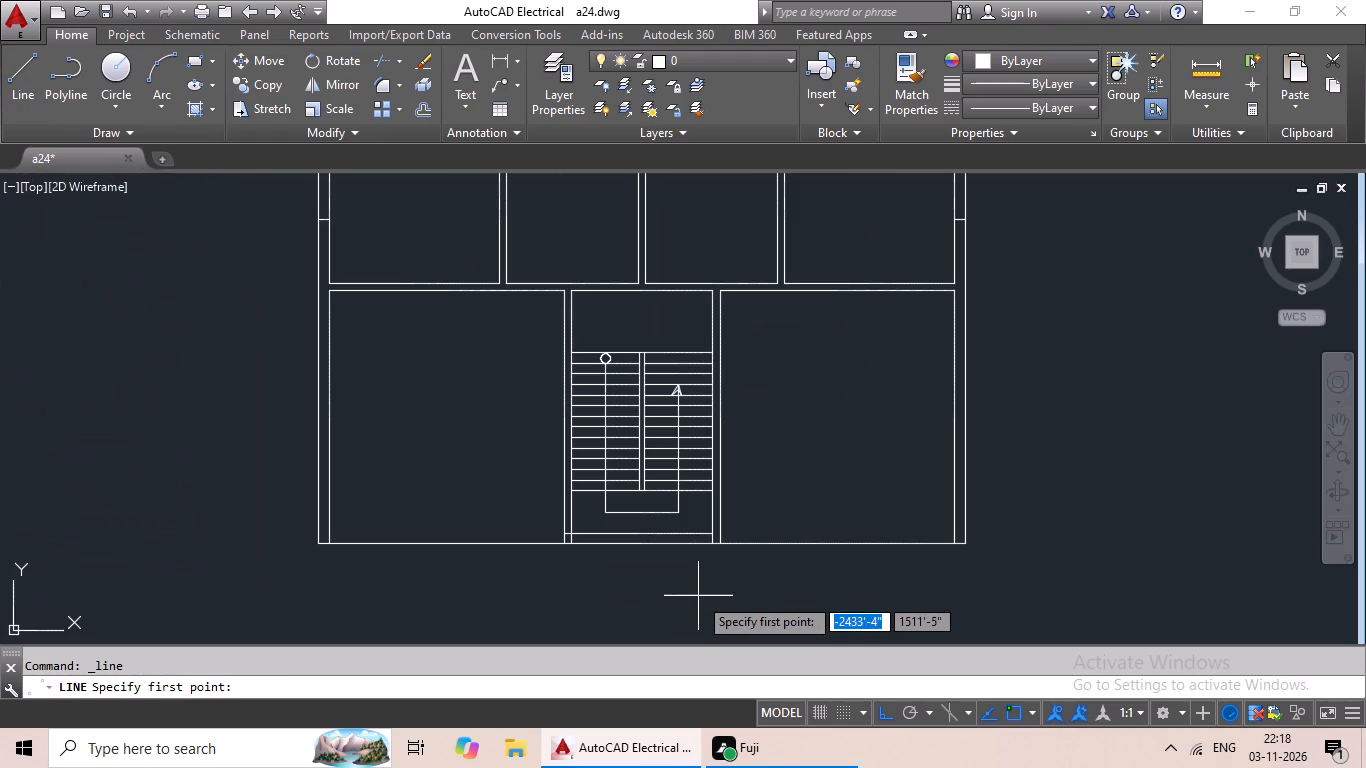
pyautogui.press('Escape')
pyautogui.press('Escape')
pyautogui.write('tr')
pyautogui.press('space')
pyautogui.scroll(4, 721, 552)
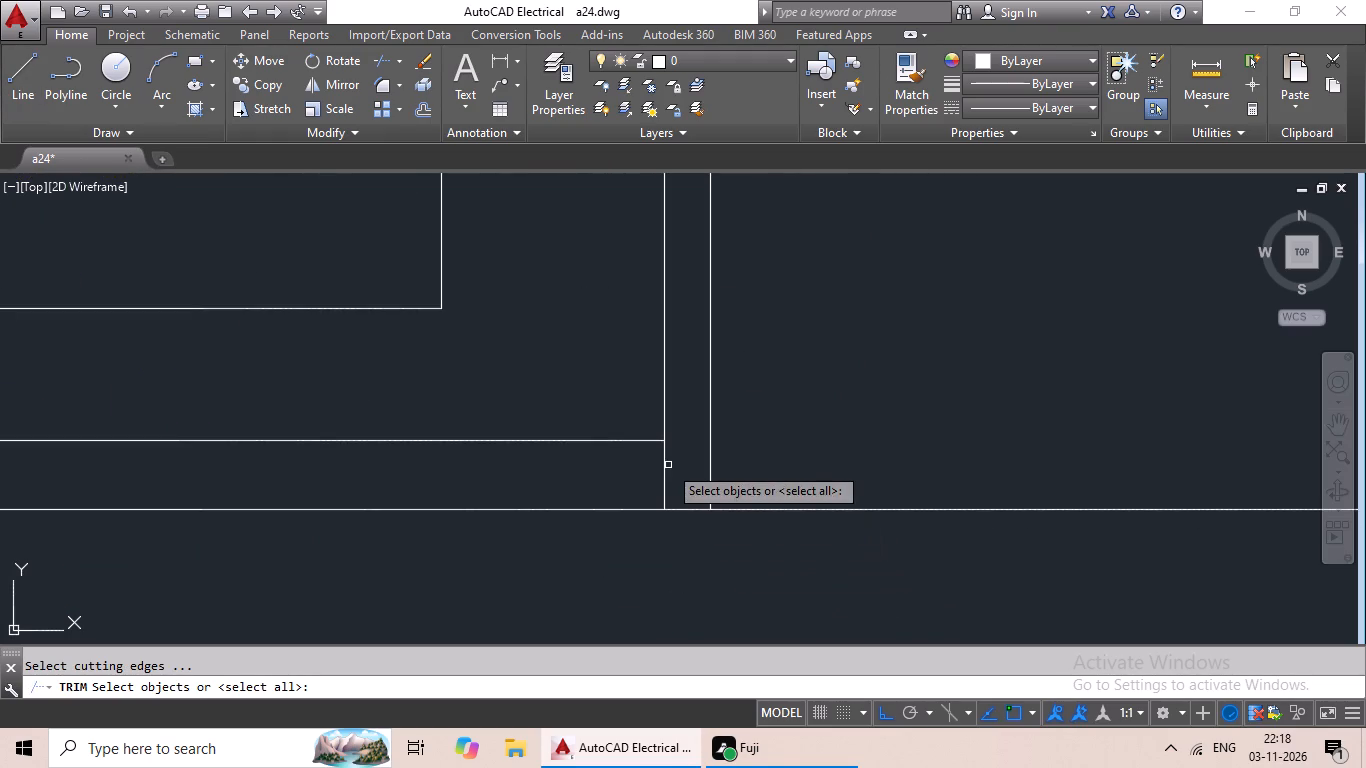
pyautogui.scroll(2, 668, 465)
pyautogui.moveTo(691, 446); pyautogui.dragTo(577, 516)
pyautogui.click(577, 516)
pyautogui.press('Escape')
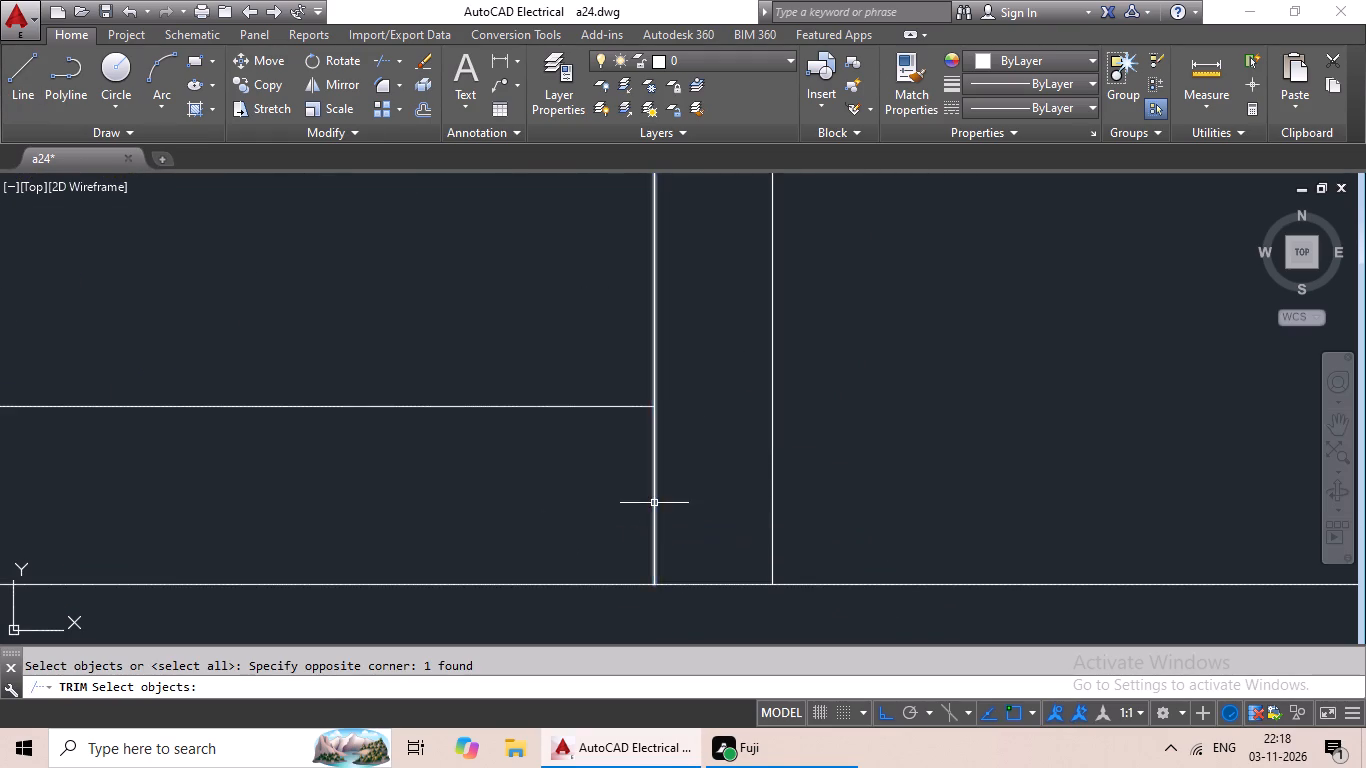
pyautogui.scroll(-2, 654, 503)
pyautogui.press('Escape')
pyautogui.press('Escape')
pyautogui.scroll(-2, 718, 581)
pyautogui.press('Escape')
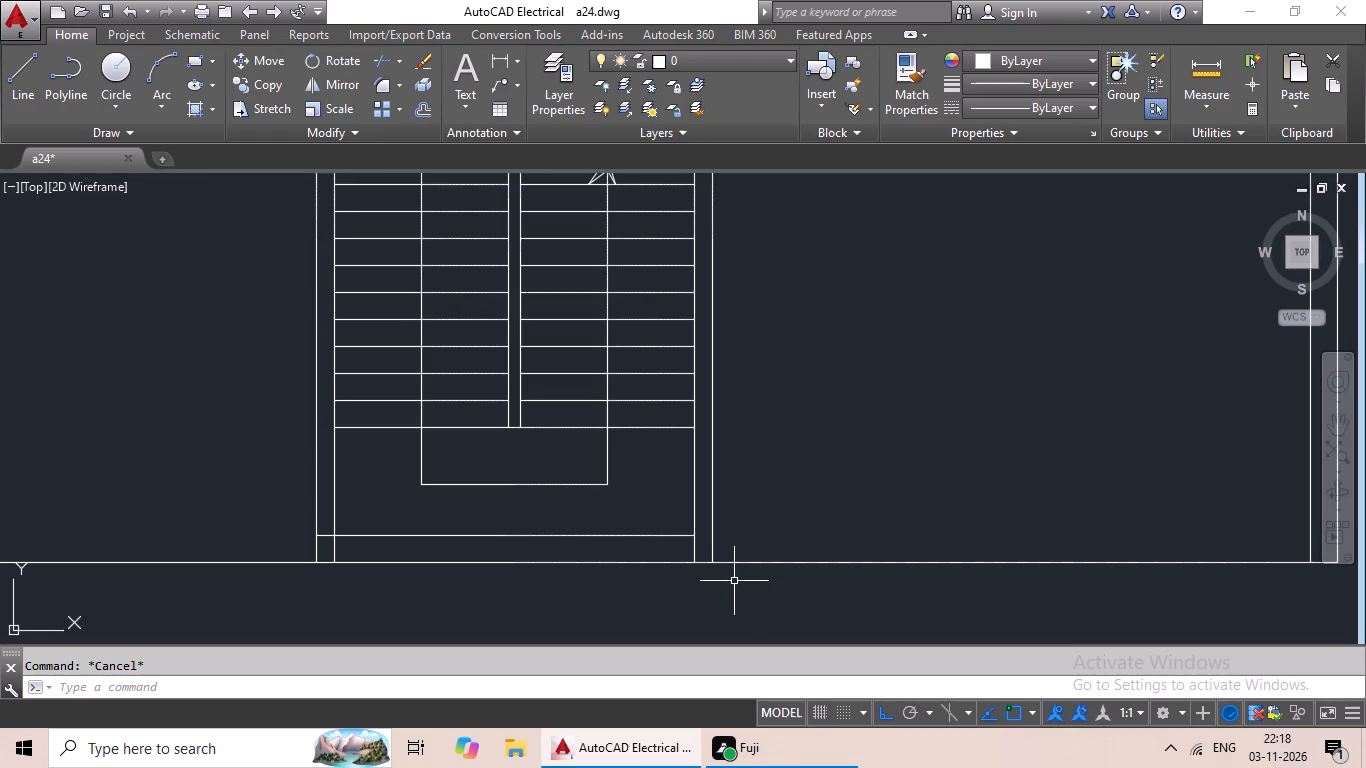
# Trim the staircase room's right inner wall line where it extends below the inner bottom wall line.
pyautogui.press('t')
pyautogui.press('r')
pyautogui.press('space')
pyautogui.press('space')
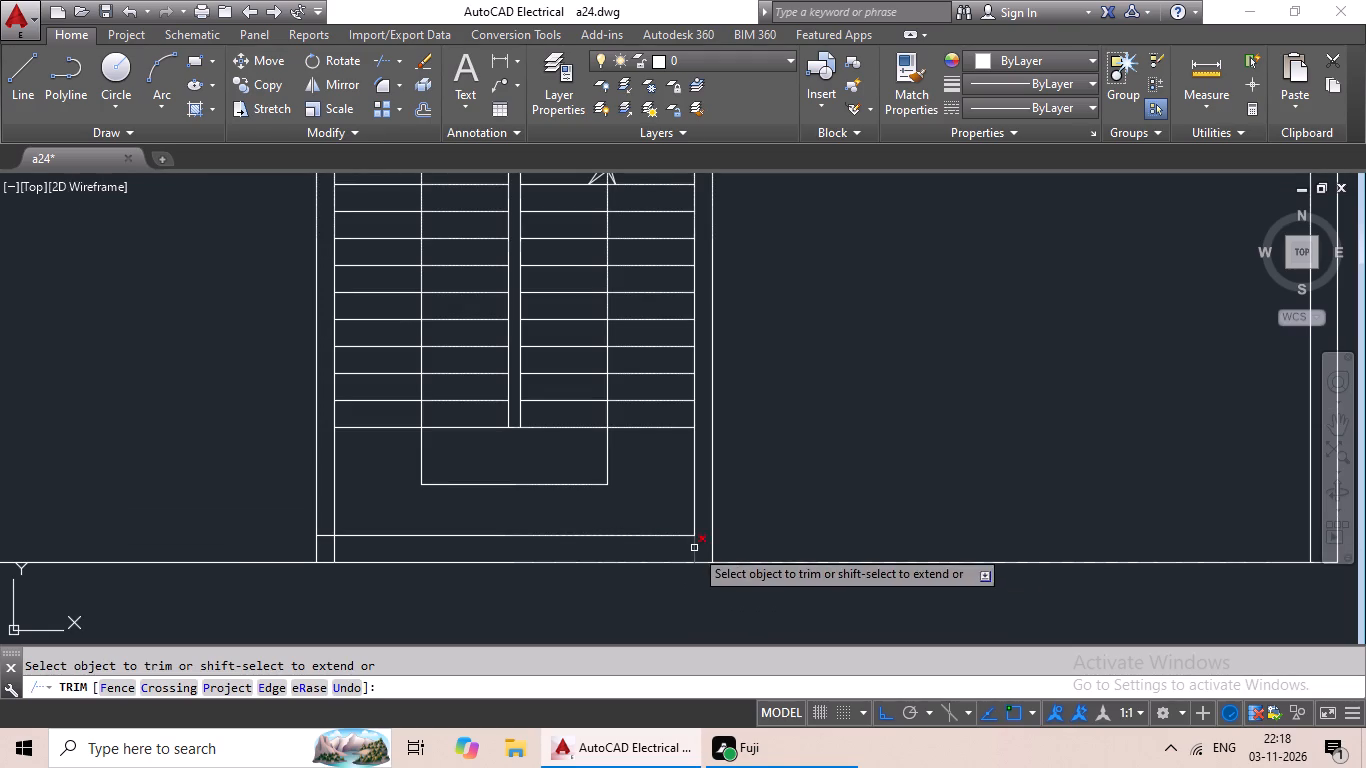
pyautogui.scroll(3, 694, 548)
pyautogui.moveTo(721, 529); pyautogui.dragTo(640, 552)
pyautogui.click(640, 552)
# Trim the overlapping vertical and horizontal wall line ends at the staircase room's lower-left inner corner.
pyautogui.scroll(-2, 666, 540)
pyautogui.moveTo(509, 619); pyautogui.dragTo(735, 620, button='middle')
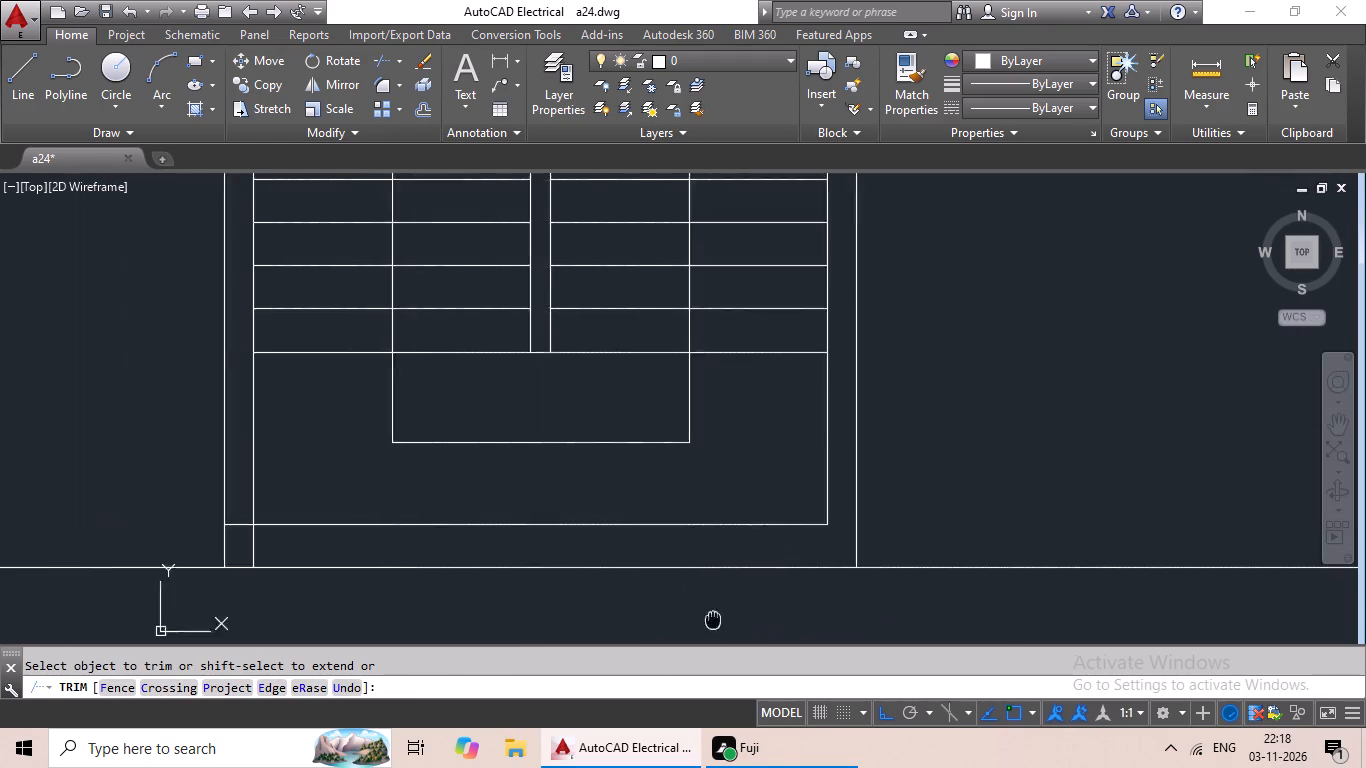
pyautogui.moveTo(735, 620); pyautogui.dragTo(775, 618, button='middle')
pyautogui.scroll(4, 351, 521)
pyautogui.moveTo(531, 570); pyautogui.dragTo(543, 428, button='middle')
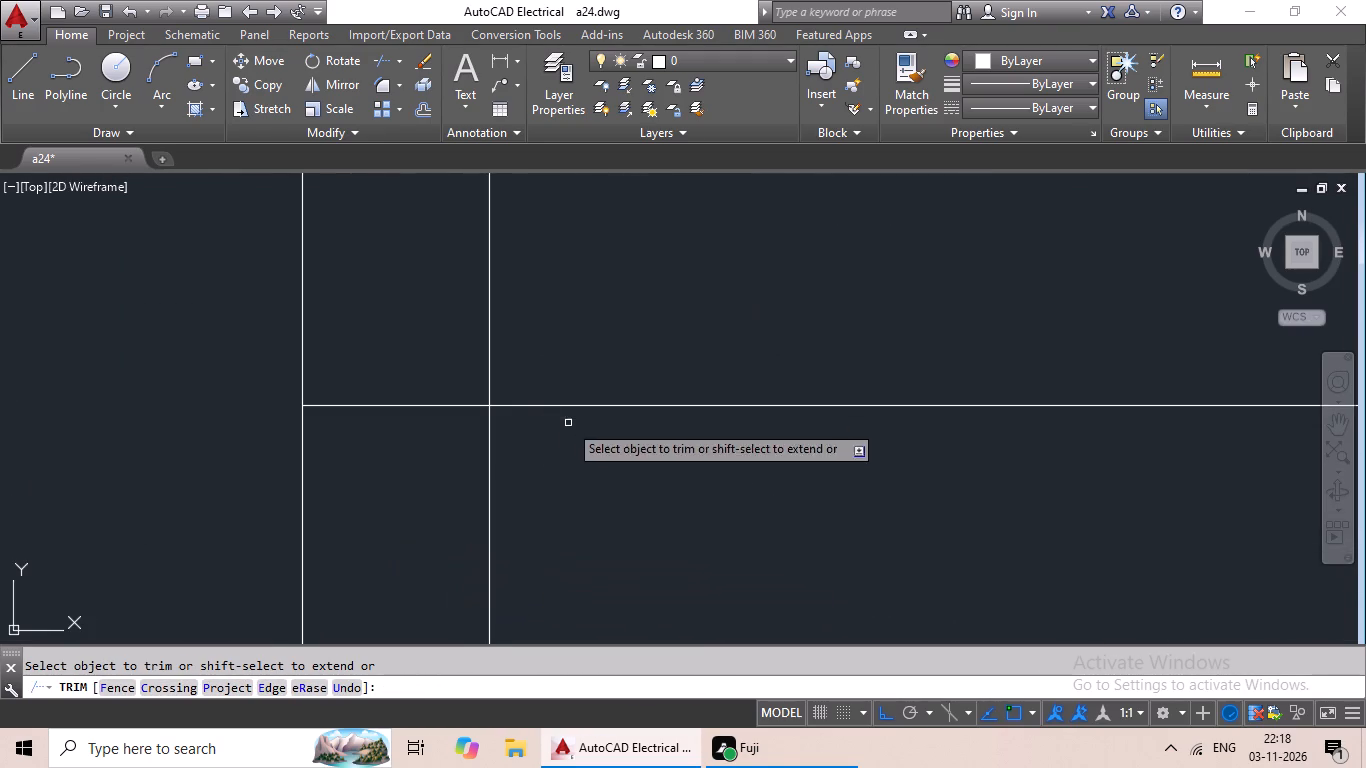
pyautogui.scroll(-2, 635, 461)
pyautogui.moveTo(676, 460); pyautogui.dragTo(590, 504)
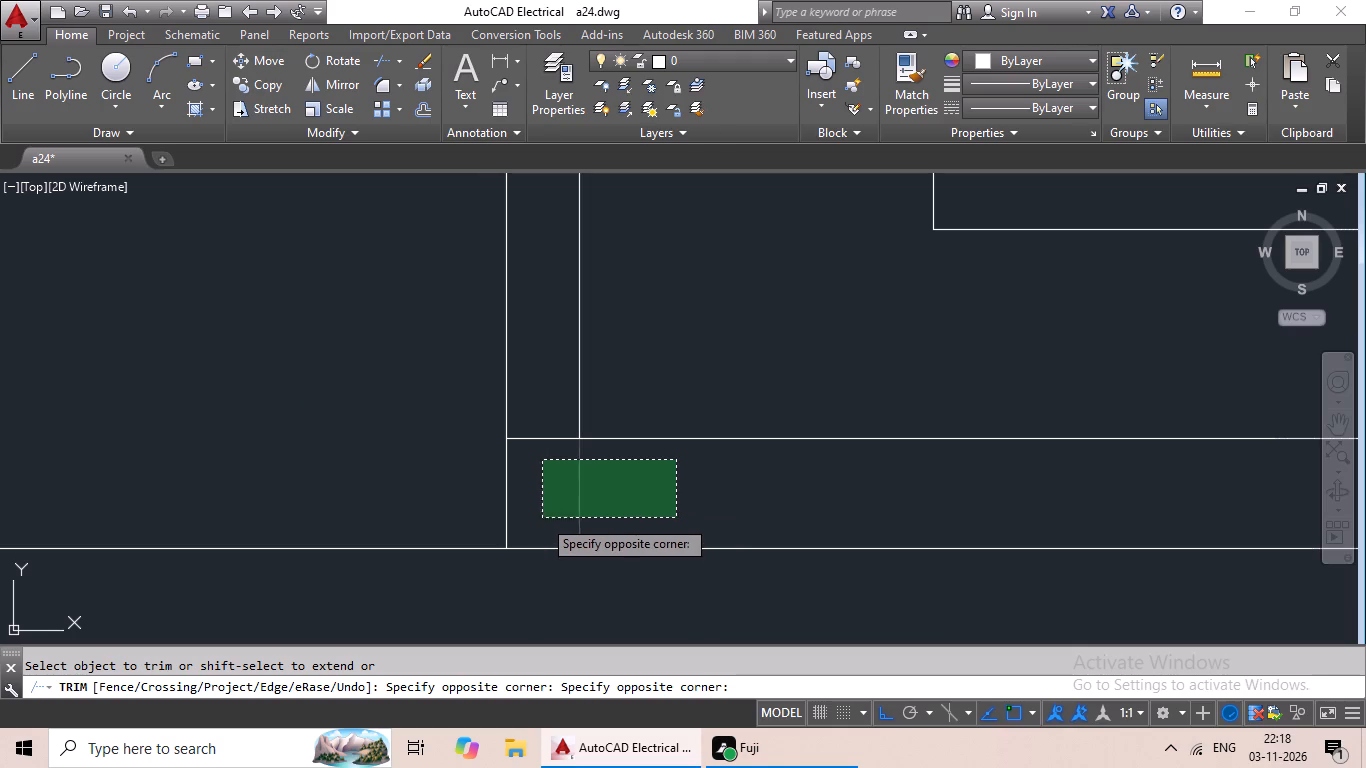
pyautogui.click(542, 518)
pyautogui.moveTo(550, 389); pyautogui.dragTo(511, 487)
pyautogui.click(550, 464)
pyautogui.scroll(-3, 550, 464)
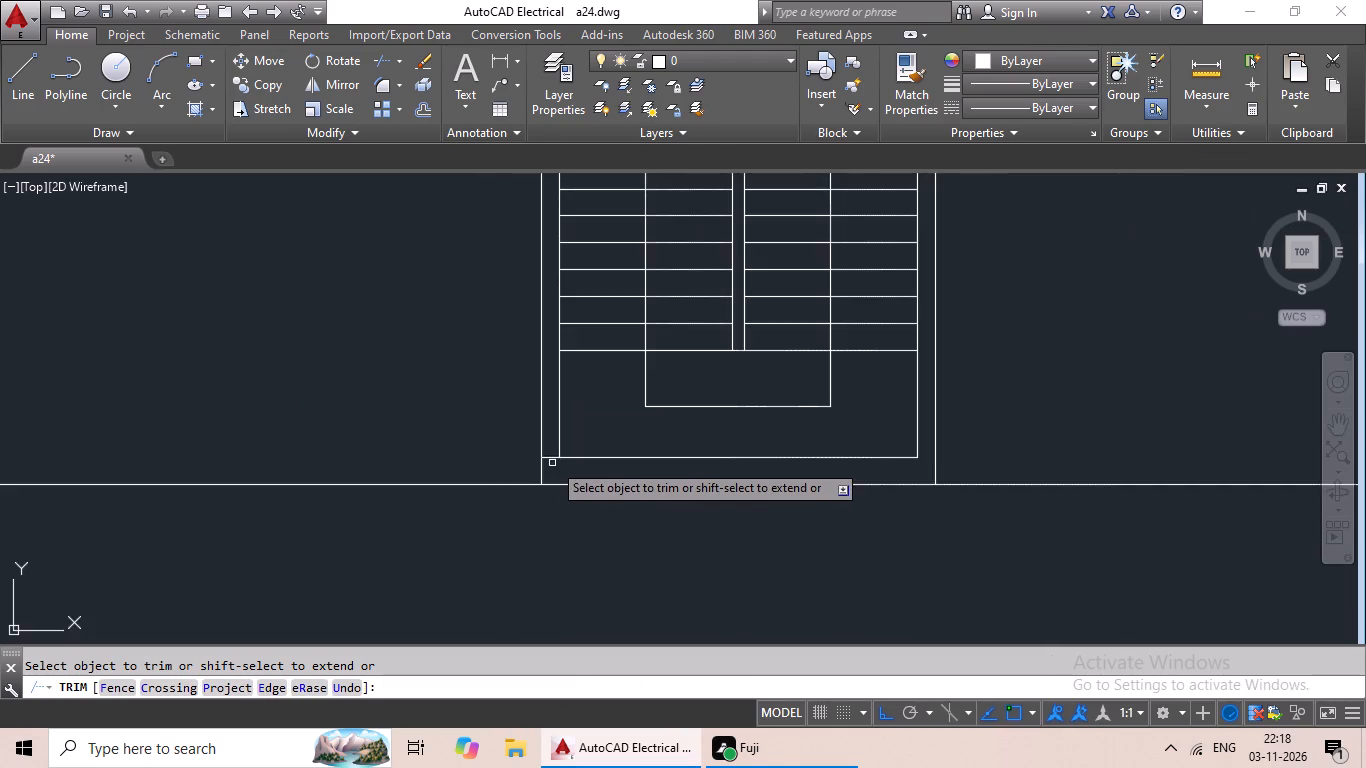
pyautogui.scroll(4, 552, 458)
pyautogui.moveTo(558, 422); pyautogui.dragTo(540, 511)
pyautogui.click(542, 506)
pyautogui.scroll(-5, 549, 499)
pyautogui.moveTo(639, 575); pyautogui.dragTo(629, 575, button='middle')
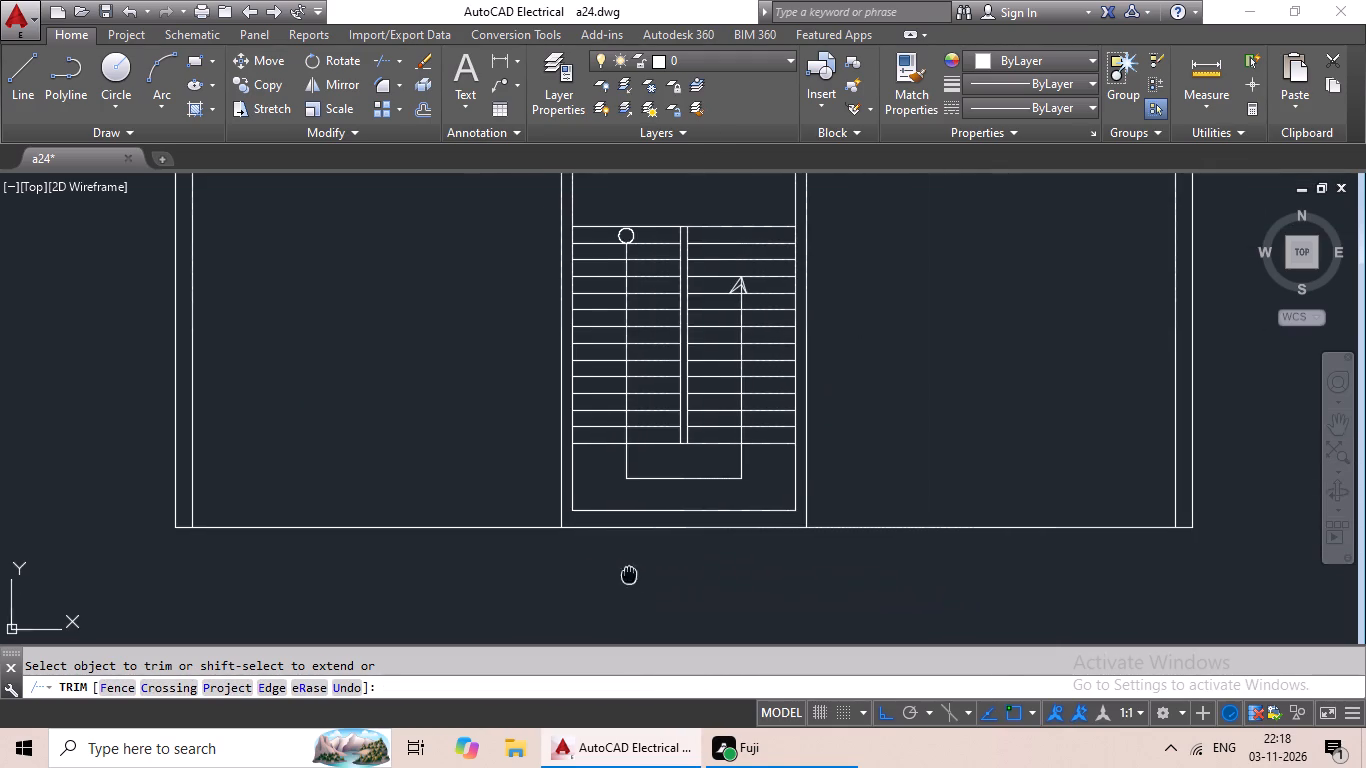
pyautogui.moveTo(629, 575); pyautogui.dragTo(576, 586, button='middle')
pyautogui.scroll(-2, 587, 578)
pyautogui.moveTo(590, 581); pyautogui.dragTo(508, 615, button='middle')
pyautogui.press('Escape')
pyautogui.press('Escape')
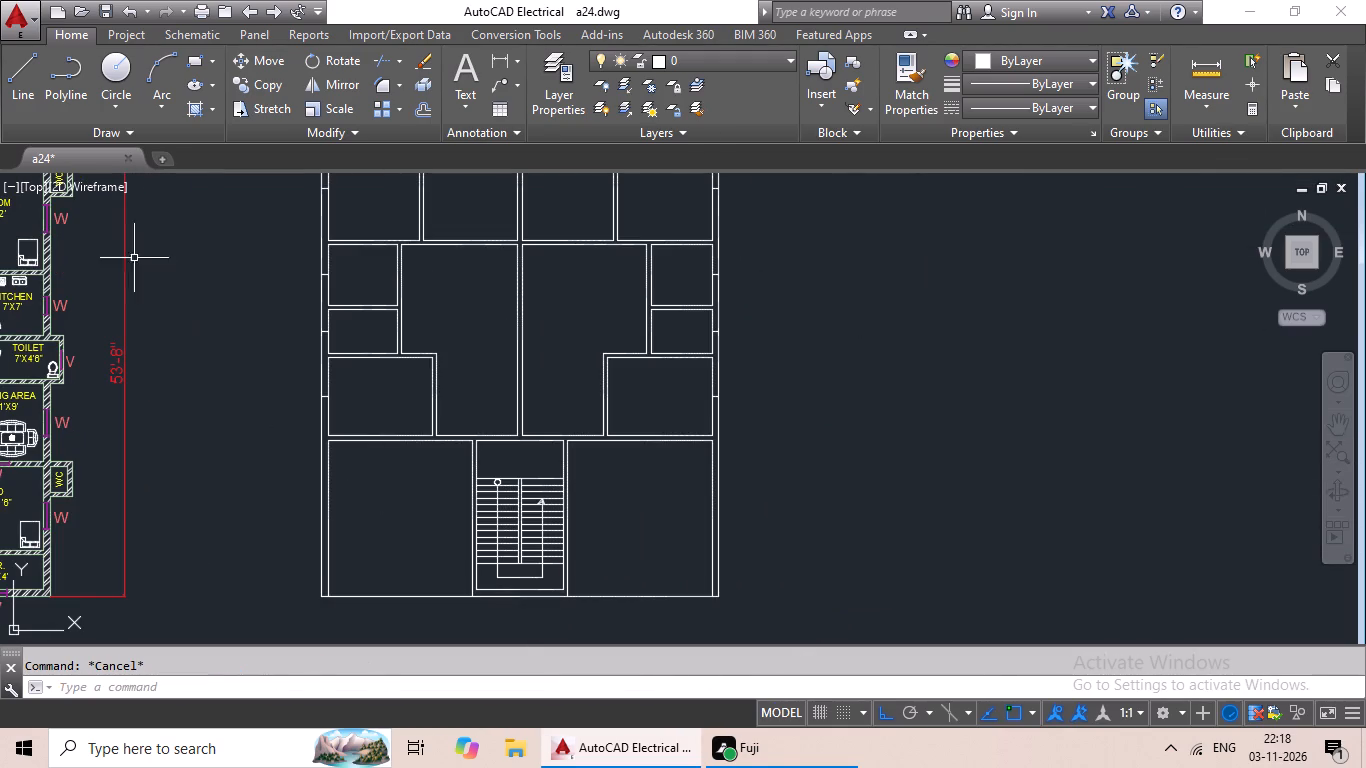
# Draw a short line across the bottom exterior wall at the midpoint of the staircase room.
pyautogui.click(35, 98)
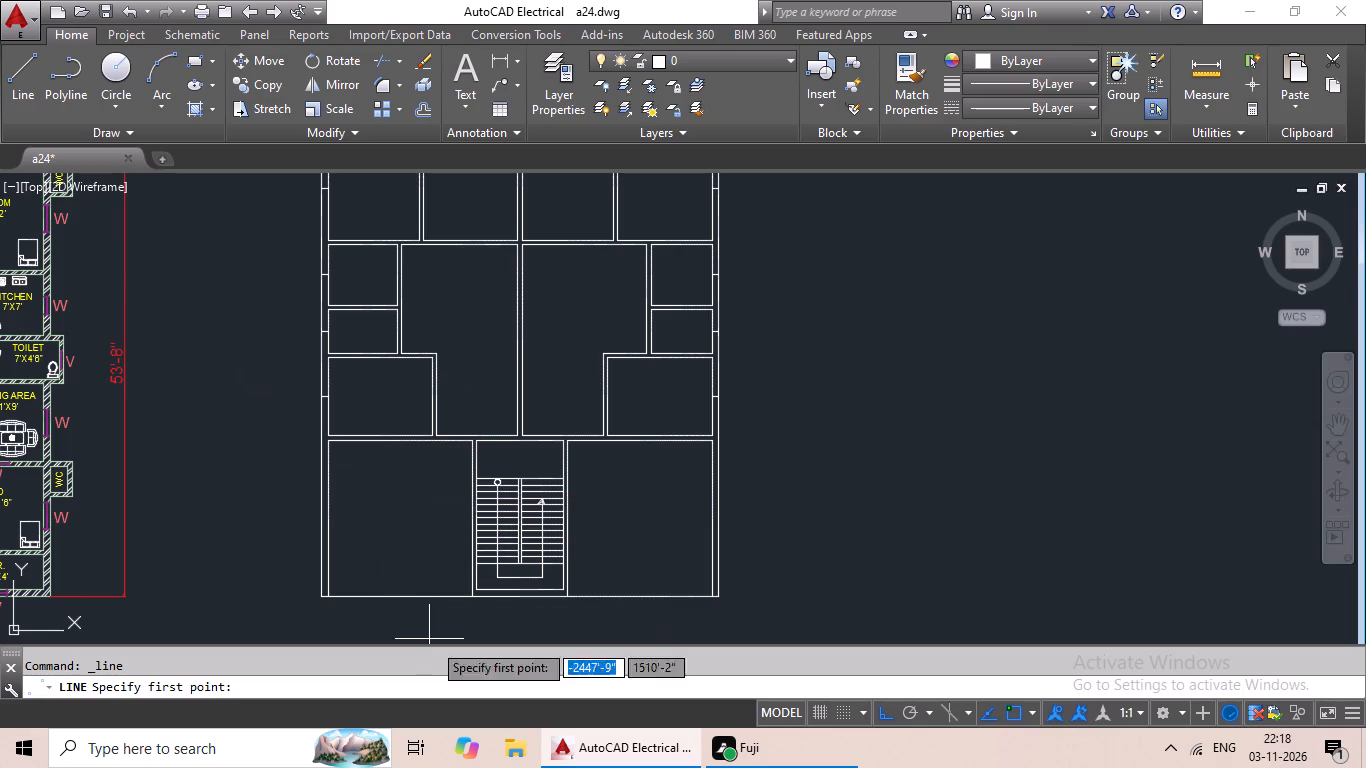
pyautogui.scroll(3, 524, 614)
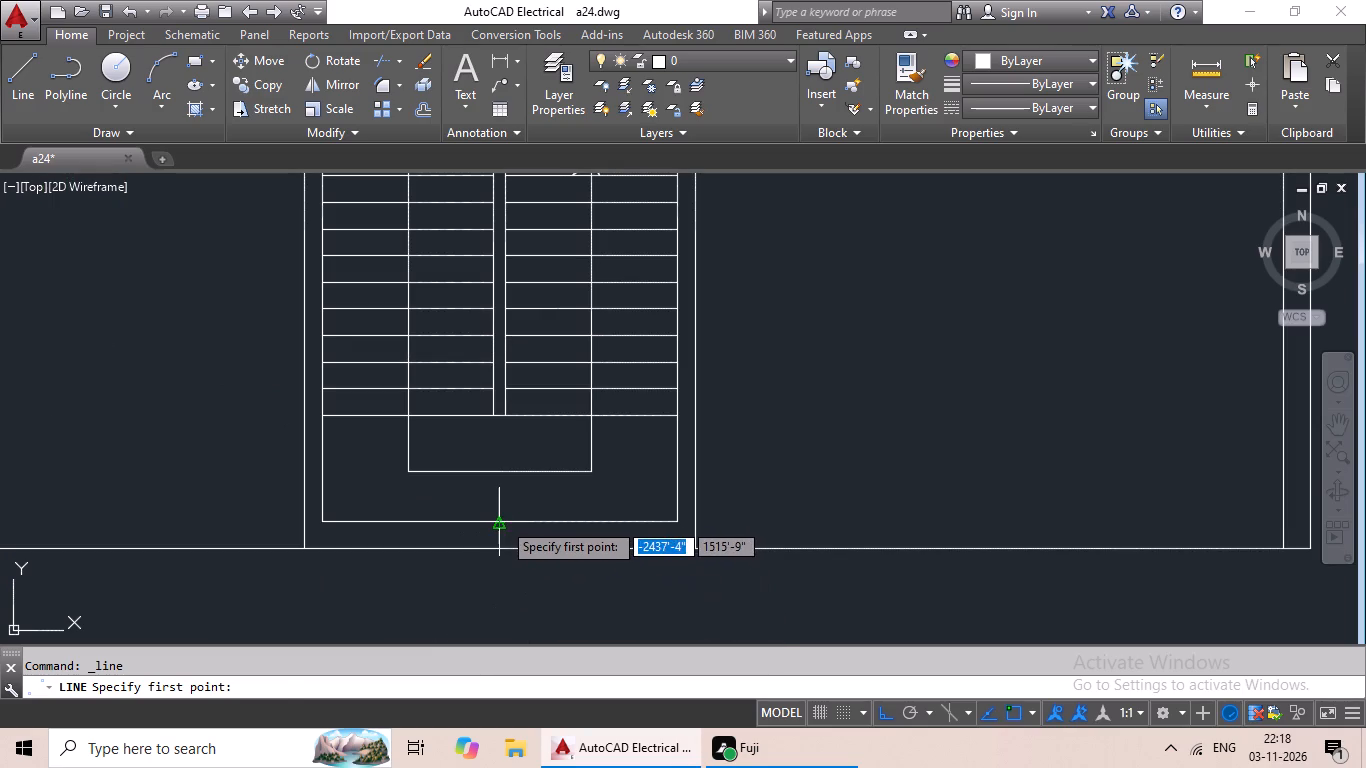
pyautogui.click(502, 521)
pyautogui.click(502, 545)
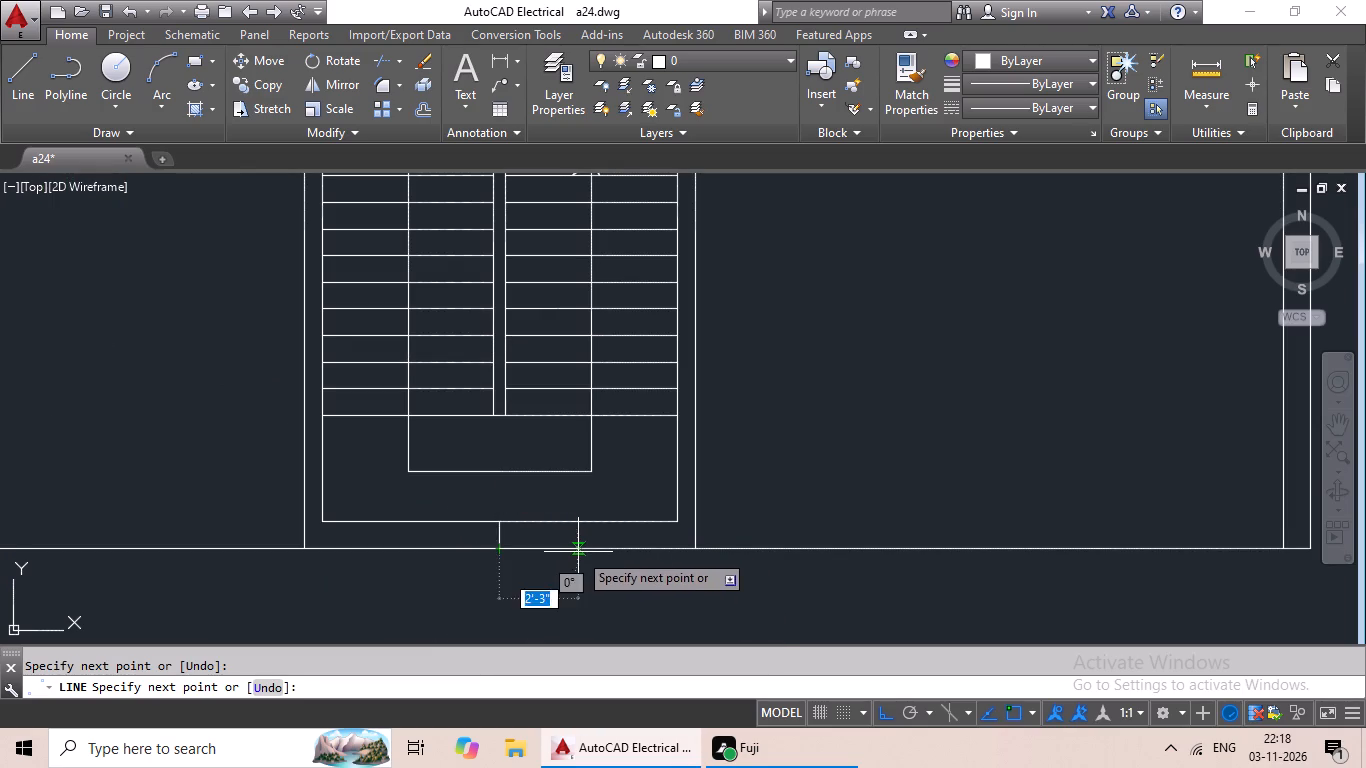
pyautogui.press('Escape')
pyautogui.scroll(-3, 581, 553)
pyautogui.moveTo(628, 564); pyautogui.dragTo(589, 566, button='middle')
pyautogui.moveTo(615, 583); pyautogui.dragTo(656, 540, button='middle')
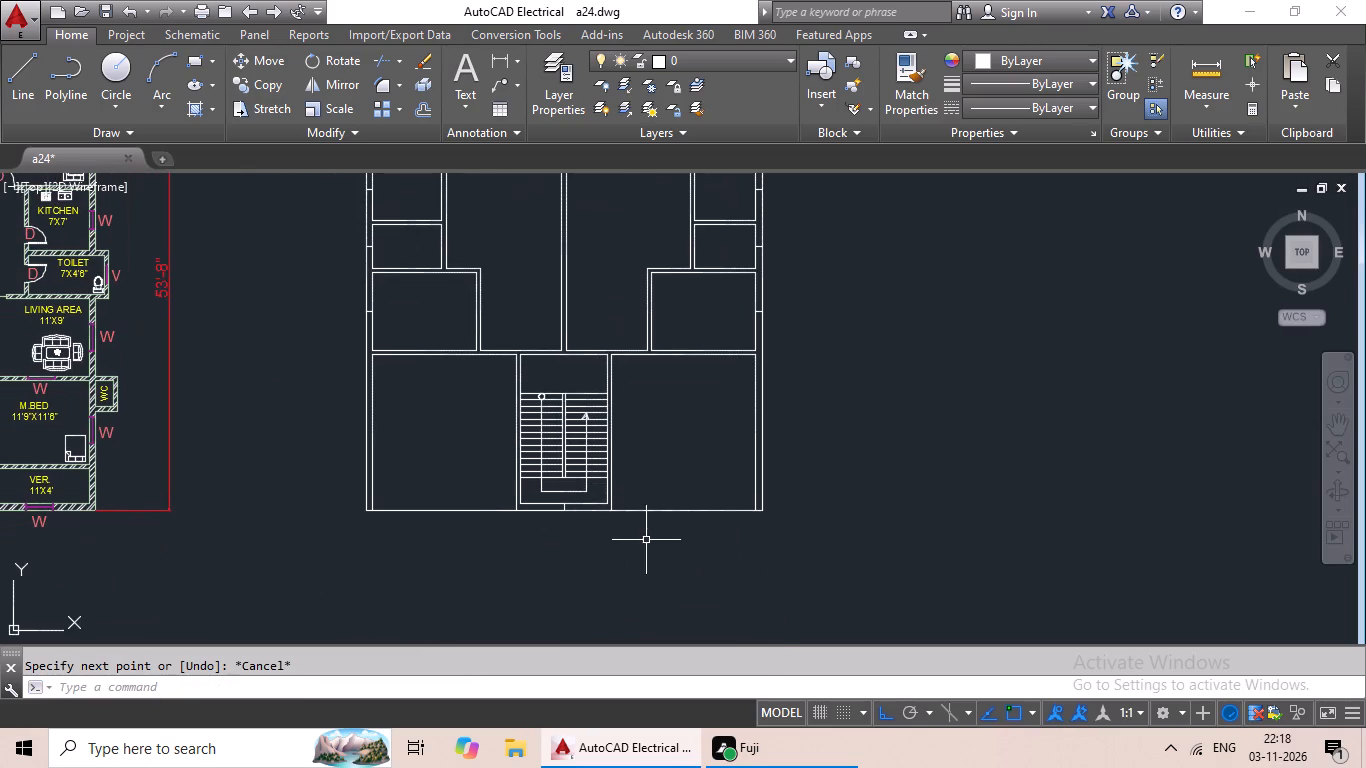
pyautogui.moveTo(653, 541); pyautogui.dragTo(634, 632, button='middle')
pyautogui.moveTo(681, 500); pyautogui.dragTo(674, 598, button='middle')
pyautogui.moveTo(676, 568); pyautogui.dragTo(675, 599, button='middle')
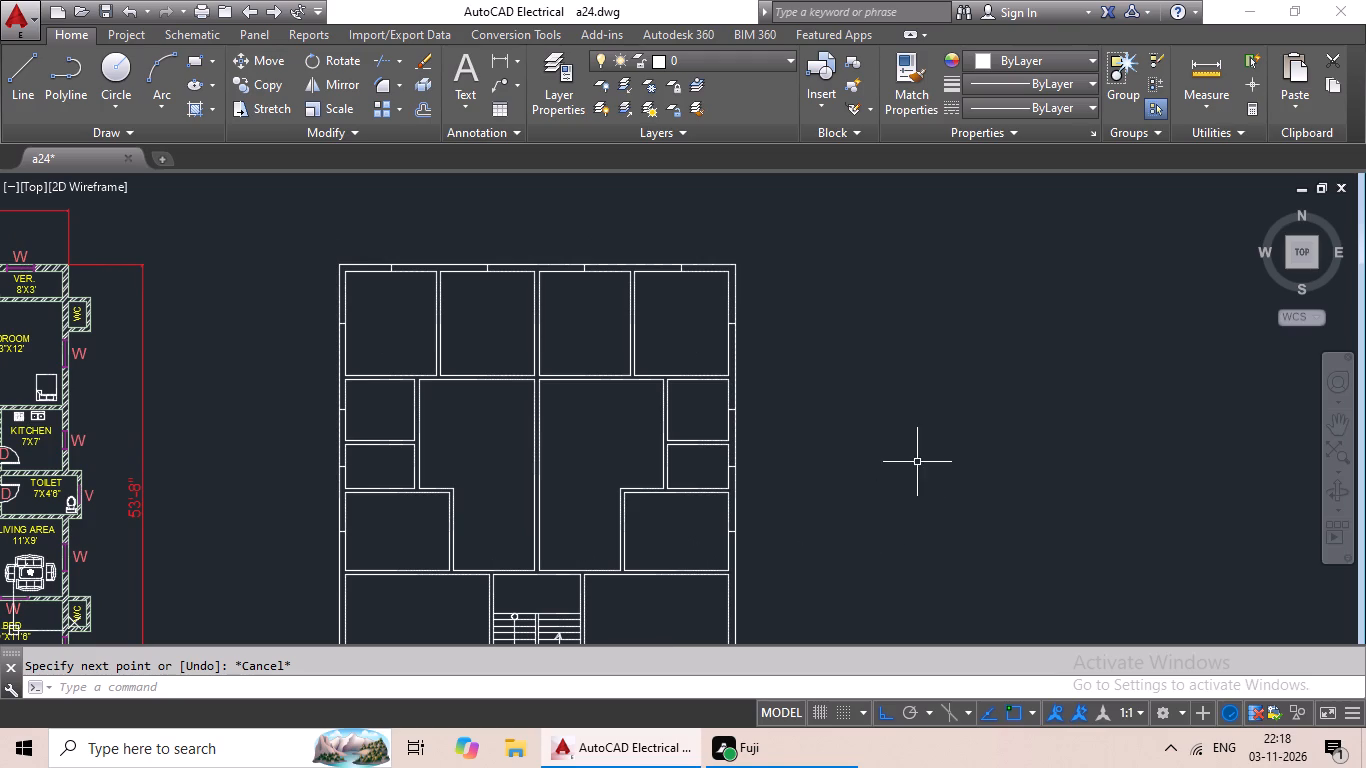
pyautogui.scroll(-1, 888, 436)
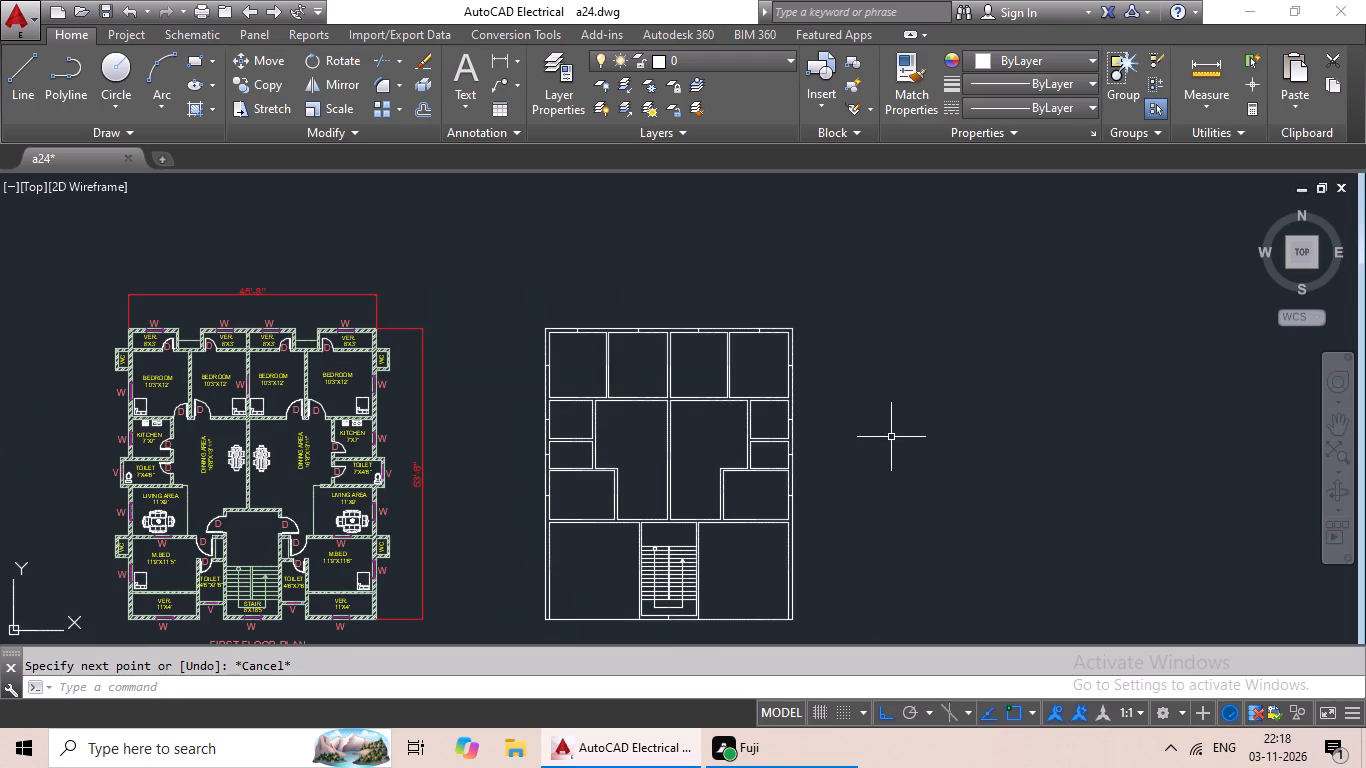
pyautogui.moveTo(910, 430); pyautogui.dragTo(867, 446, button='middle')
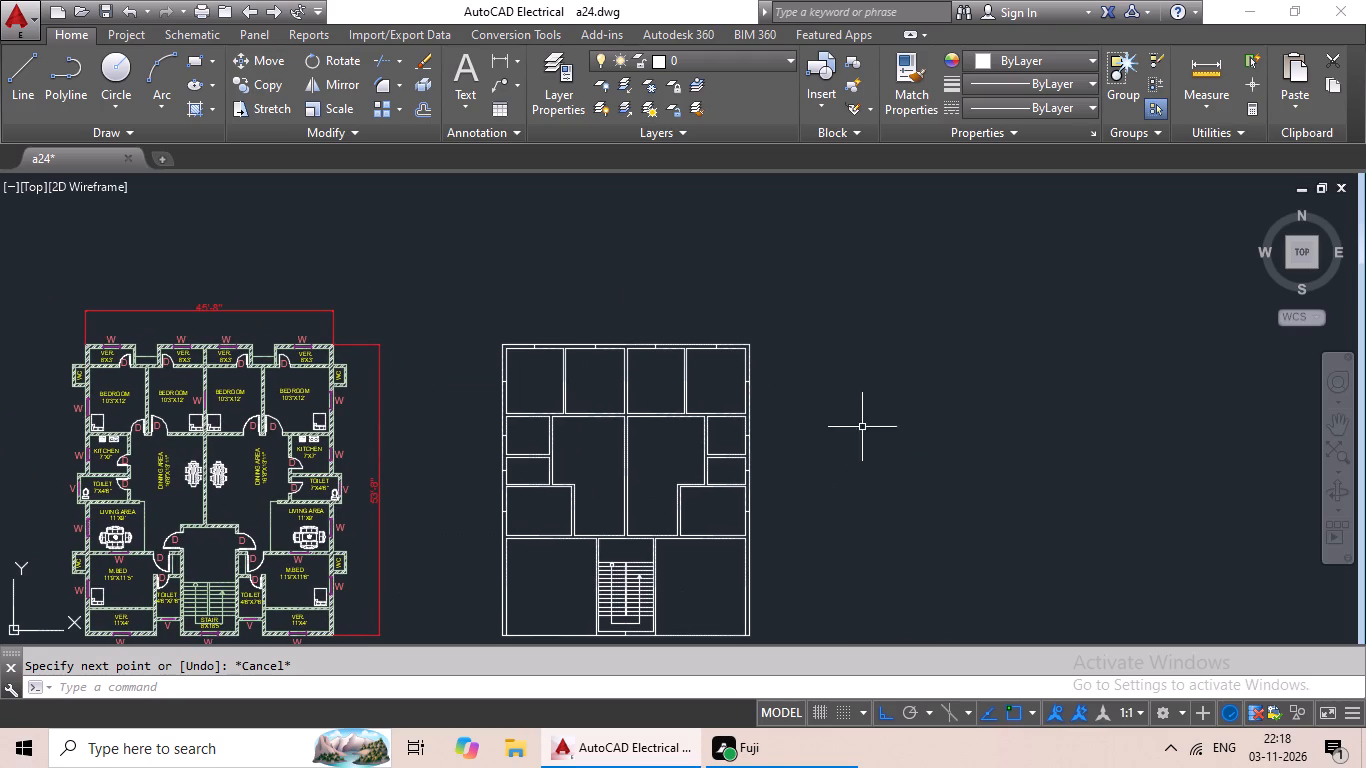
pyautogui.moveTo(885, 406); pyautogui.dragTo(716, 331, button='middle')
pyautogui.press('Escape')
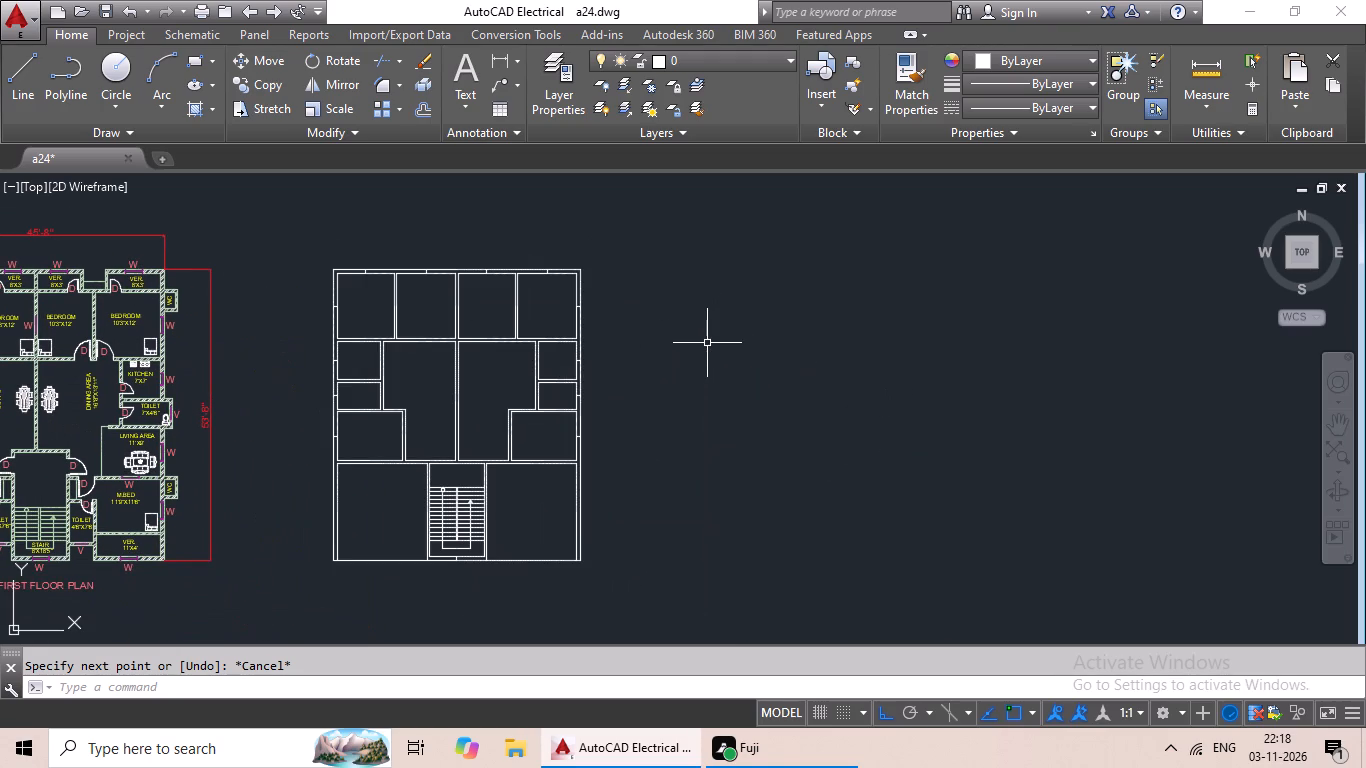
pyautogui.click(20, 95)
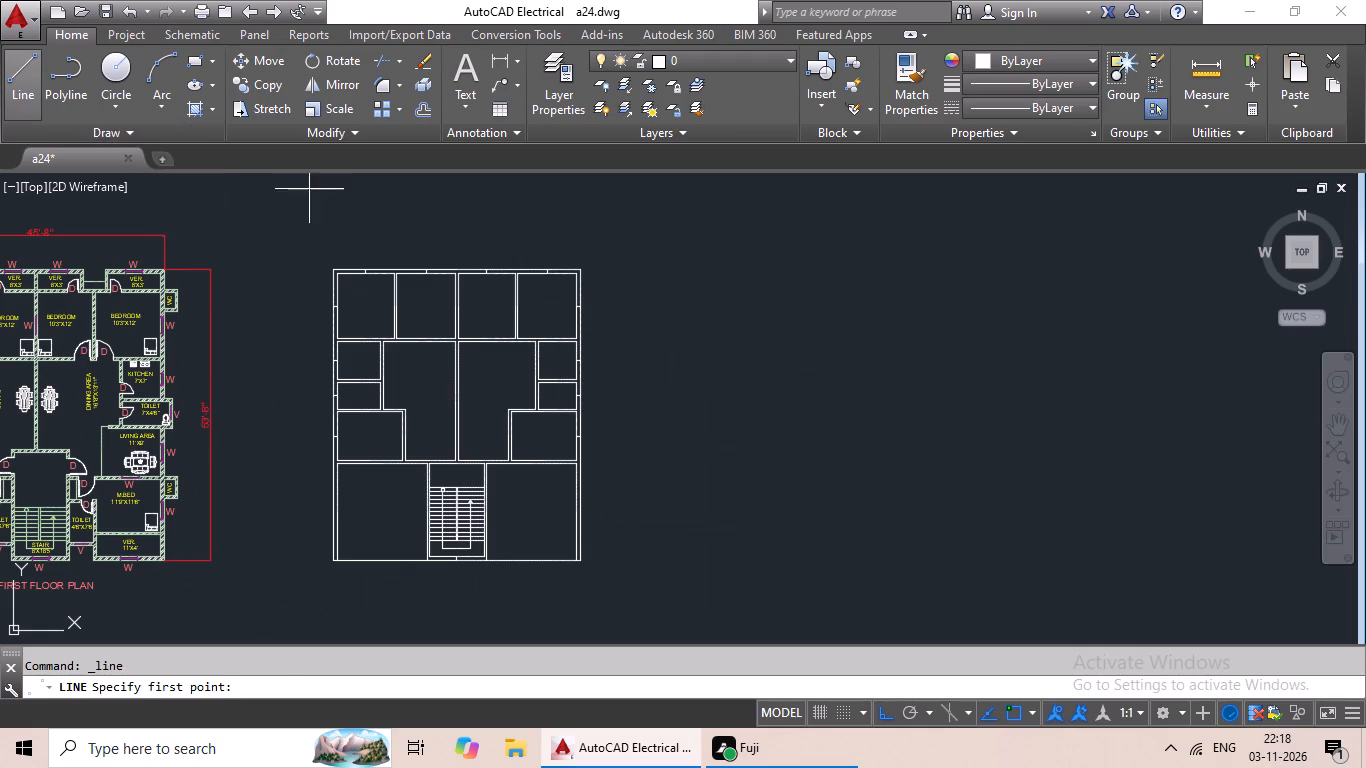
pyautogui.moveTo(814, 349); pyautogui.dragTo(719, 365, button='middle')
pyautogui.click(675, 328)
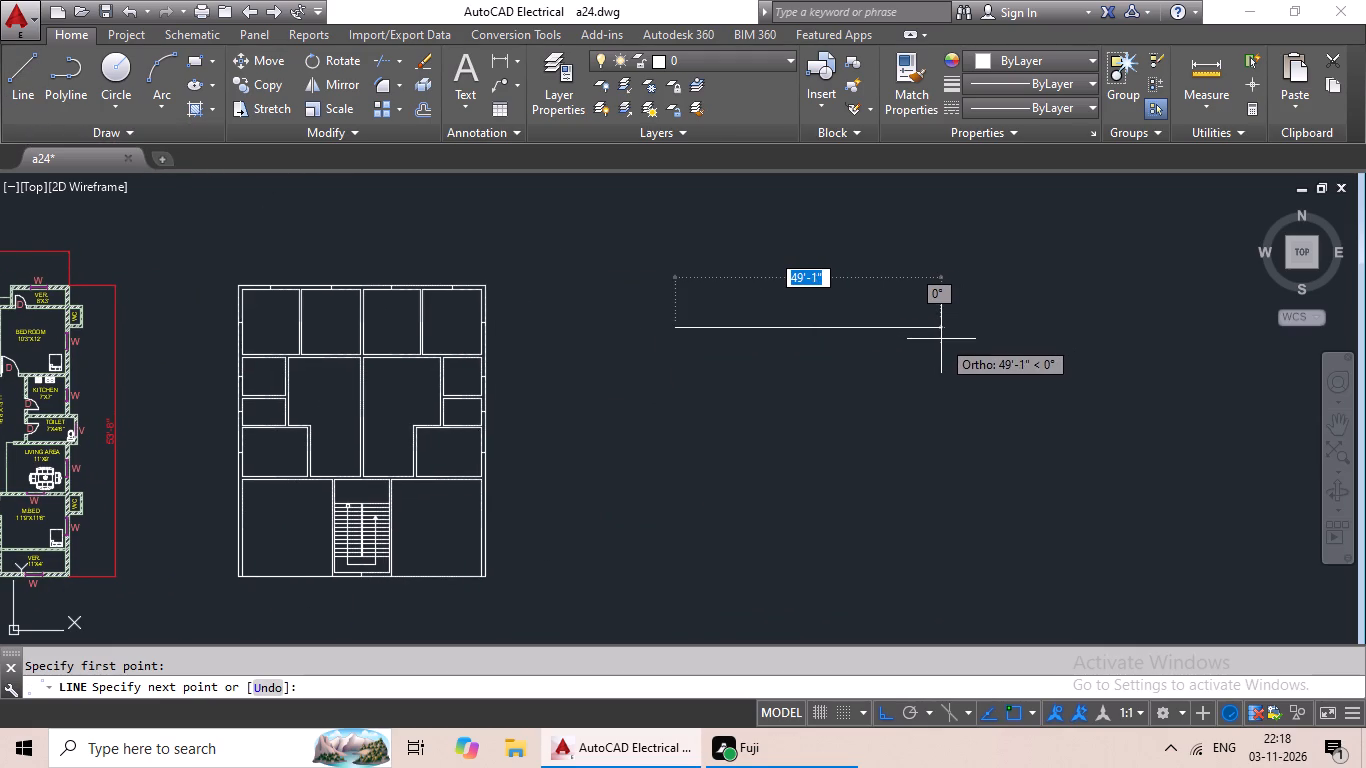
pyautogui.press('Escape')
# Draw a separate 3' horizontal line in the empty space to the right of the new building layout.
pyautogui.click(12, 88)
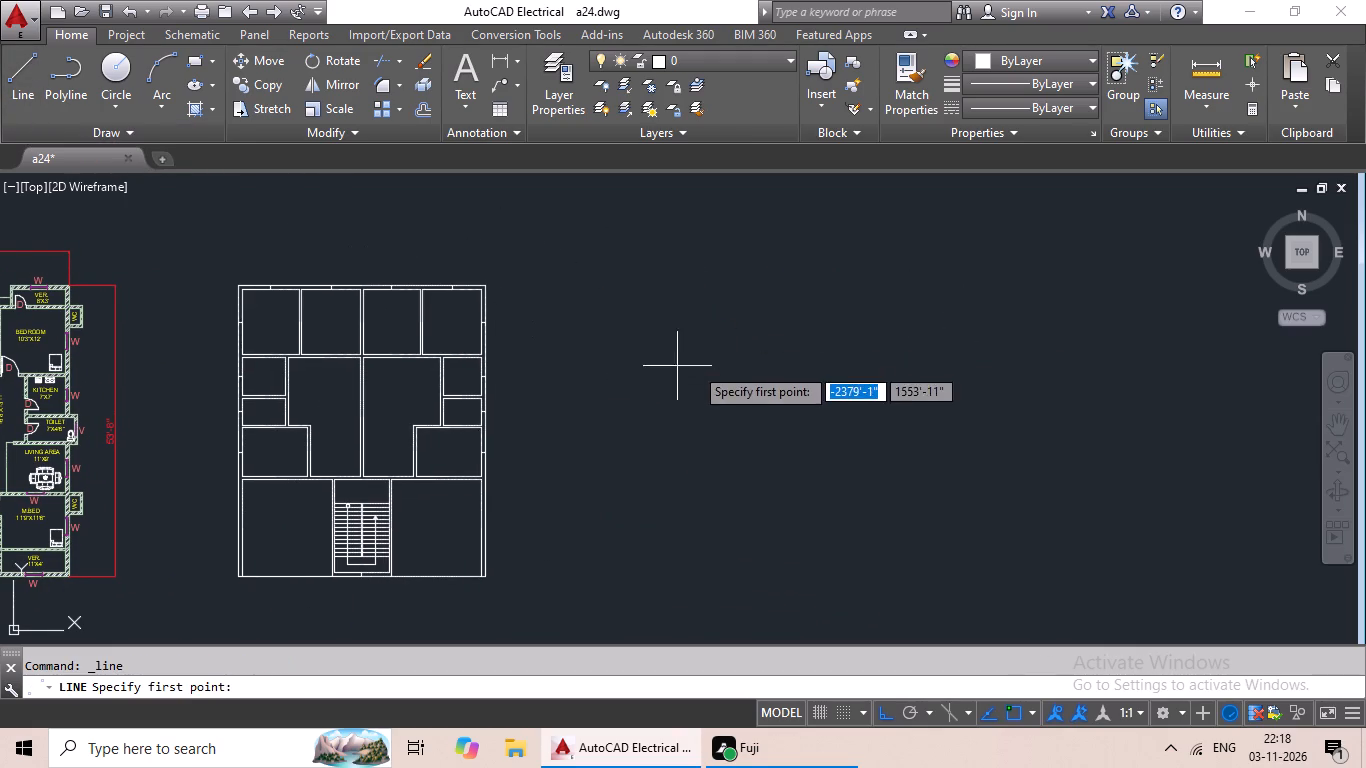
pyautogui.click(707, 332)
pyautogui.moveTo(899, 331); pyautogui.dragTo(752, 361, button='middle')
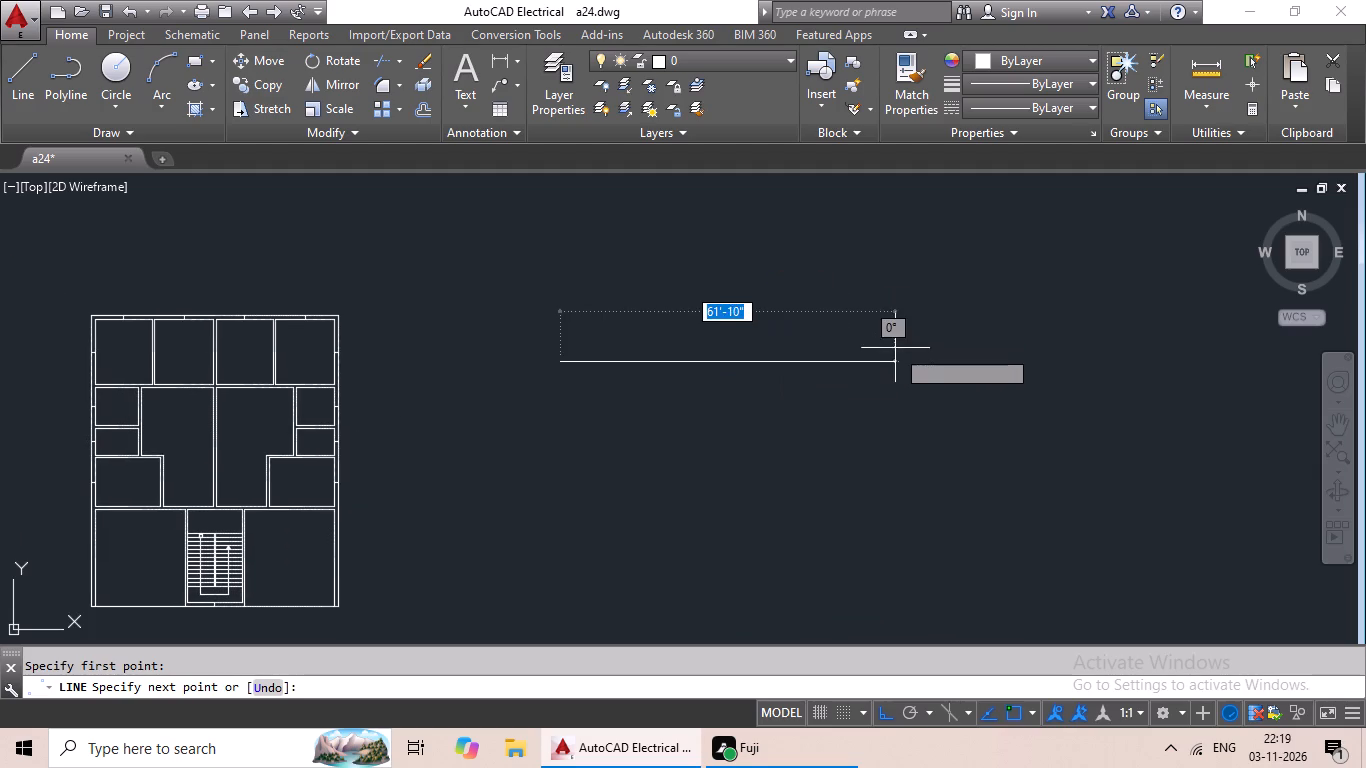
pyautogui.write("3'")
pyautogui.press('Return')
pyautogui.press('Escape')
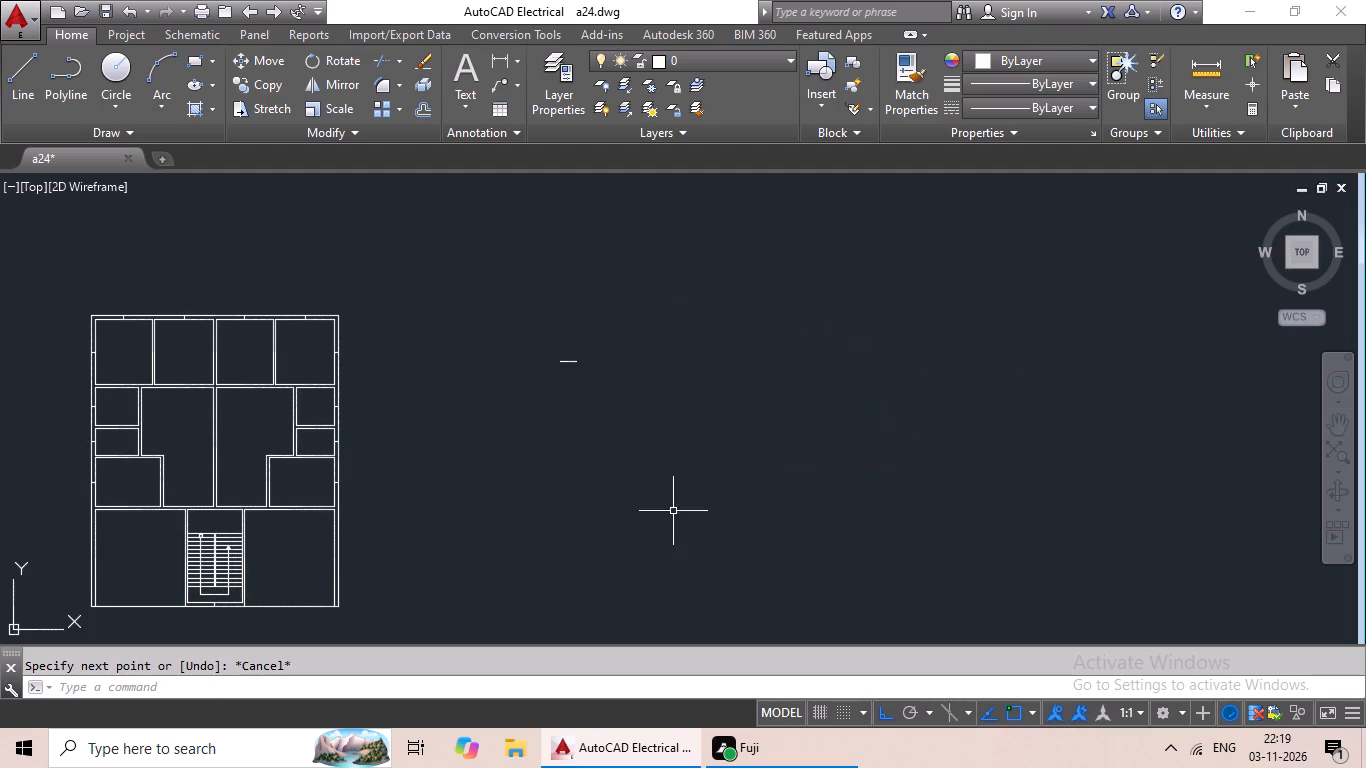
# Draw a separate 9" vertical line just beyond the right end of the 3' horizontal line.
pyautogui.scroll(5, 581, 382)
pyautogui.moveTo(540, 347); pyautogui.dragTo(611, 558, button='middle')
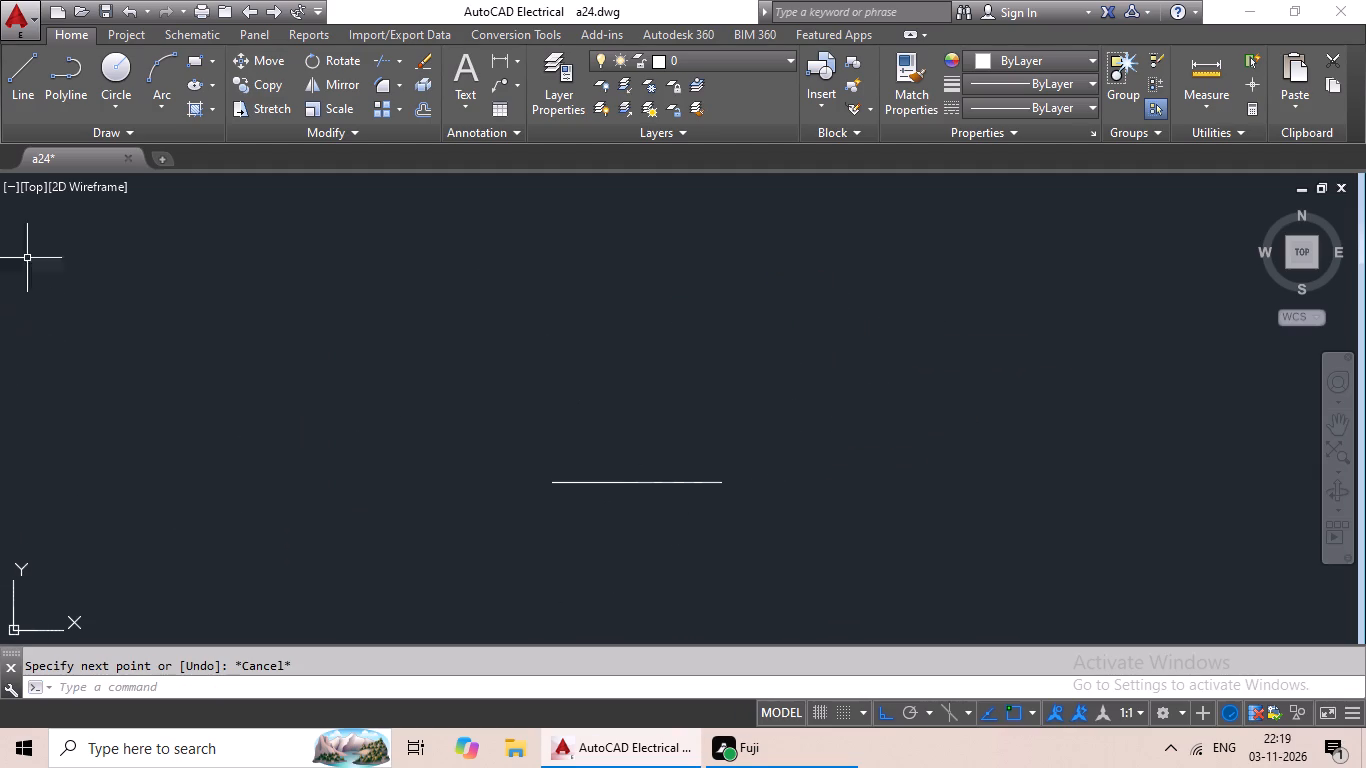
pyautogui.click(20, 81)
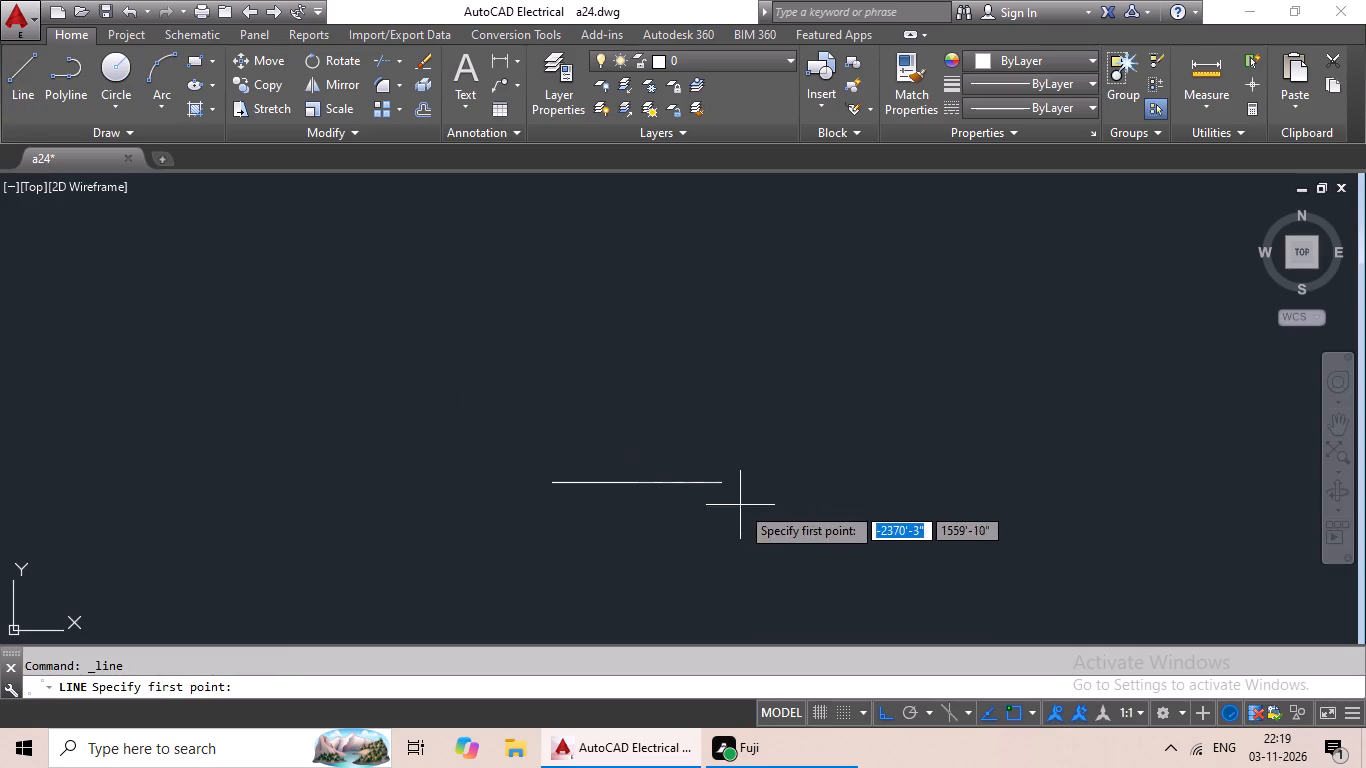
pyautogui.moveTo(740, 505); pyautogui.dragTo(720, 426, button='middle')
pyautogui.moveTo(744, 340); pyautogui.dragTo(737, 418)
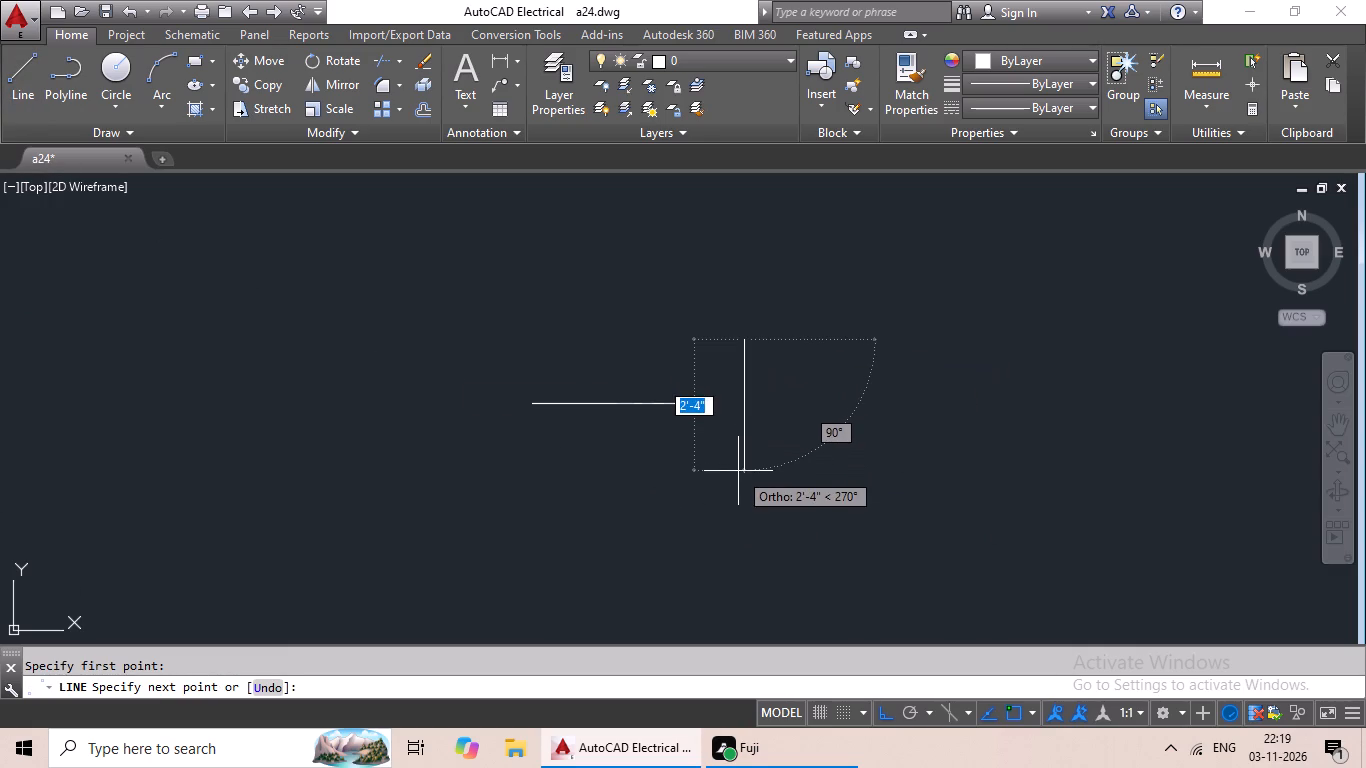
pyautogui.press('9')
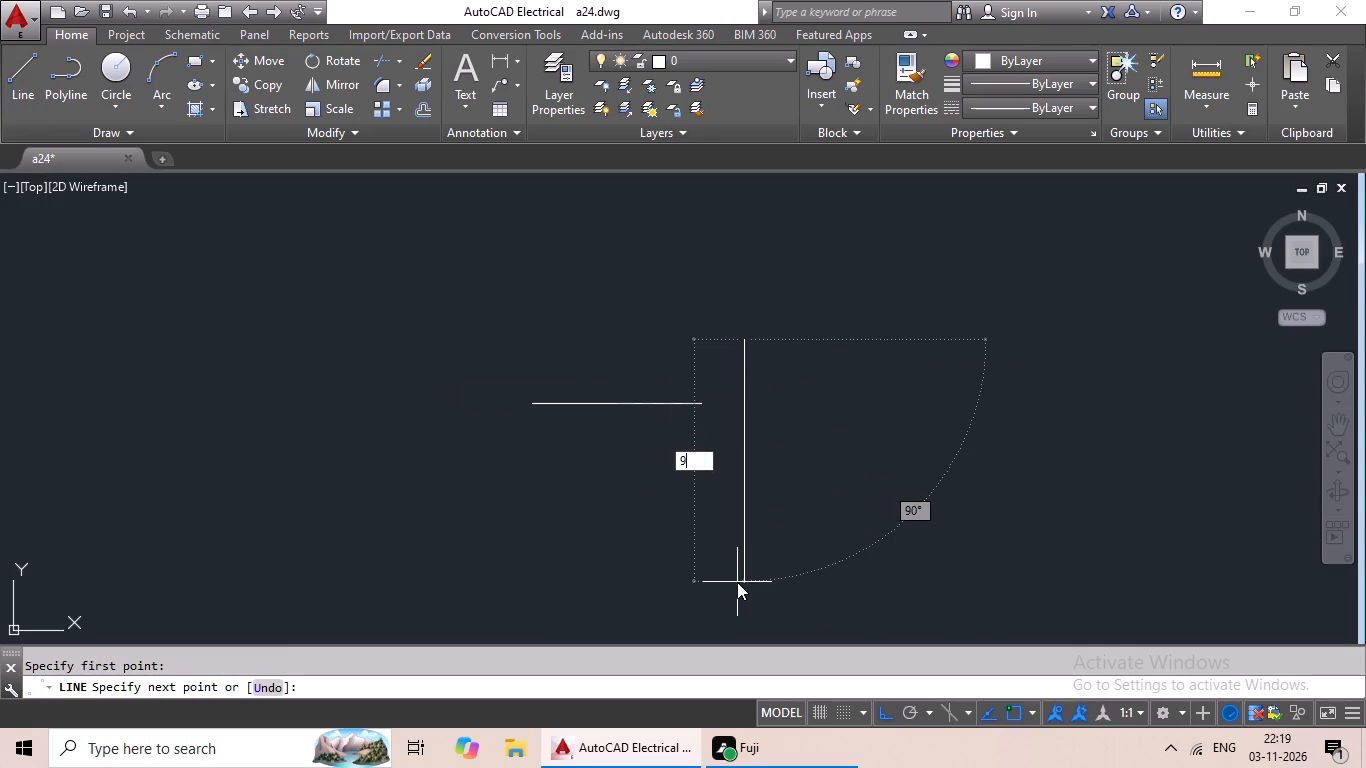
pyautogui.hotkey('shift', '"')
pyautogui.press('Return')
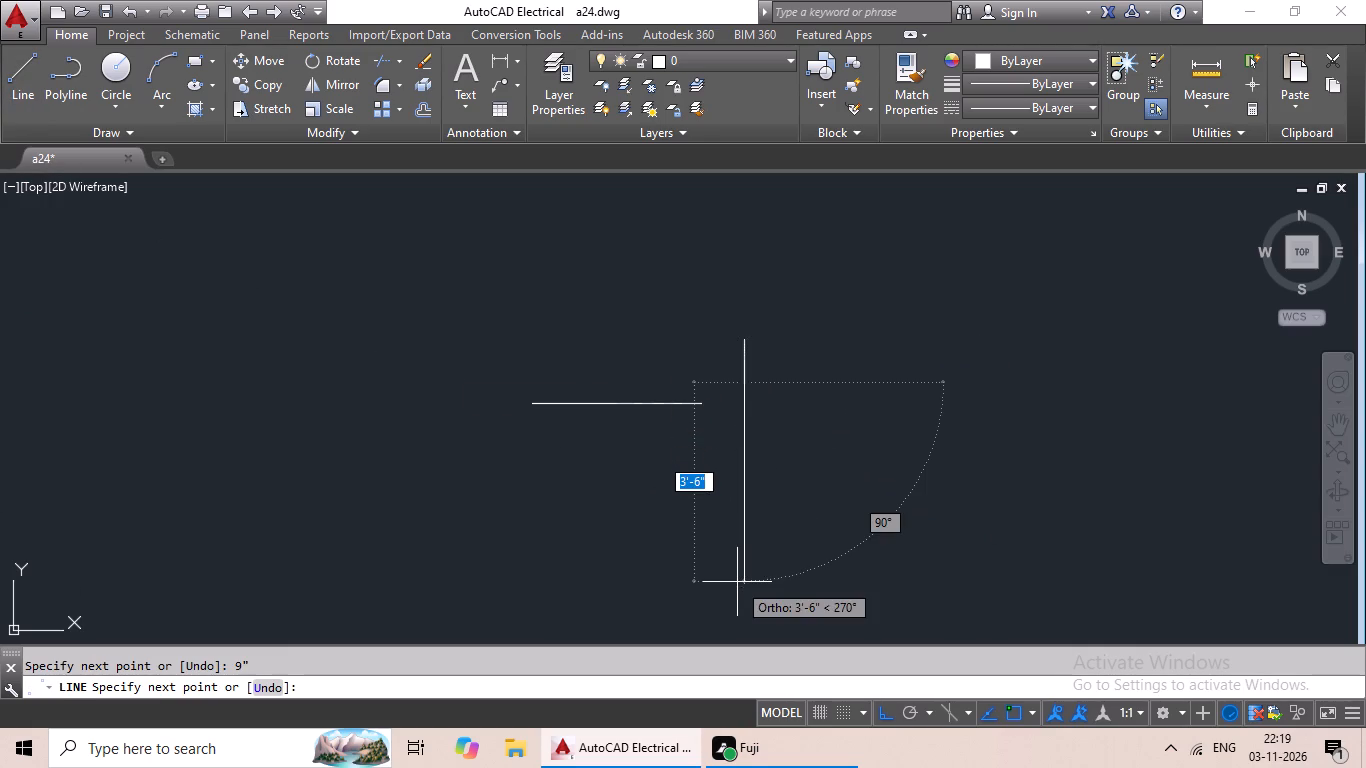
pyautogui.press('Escape')
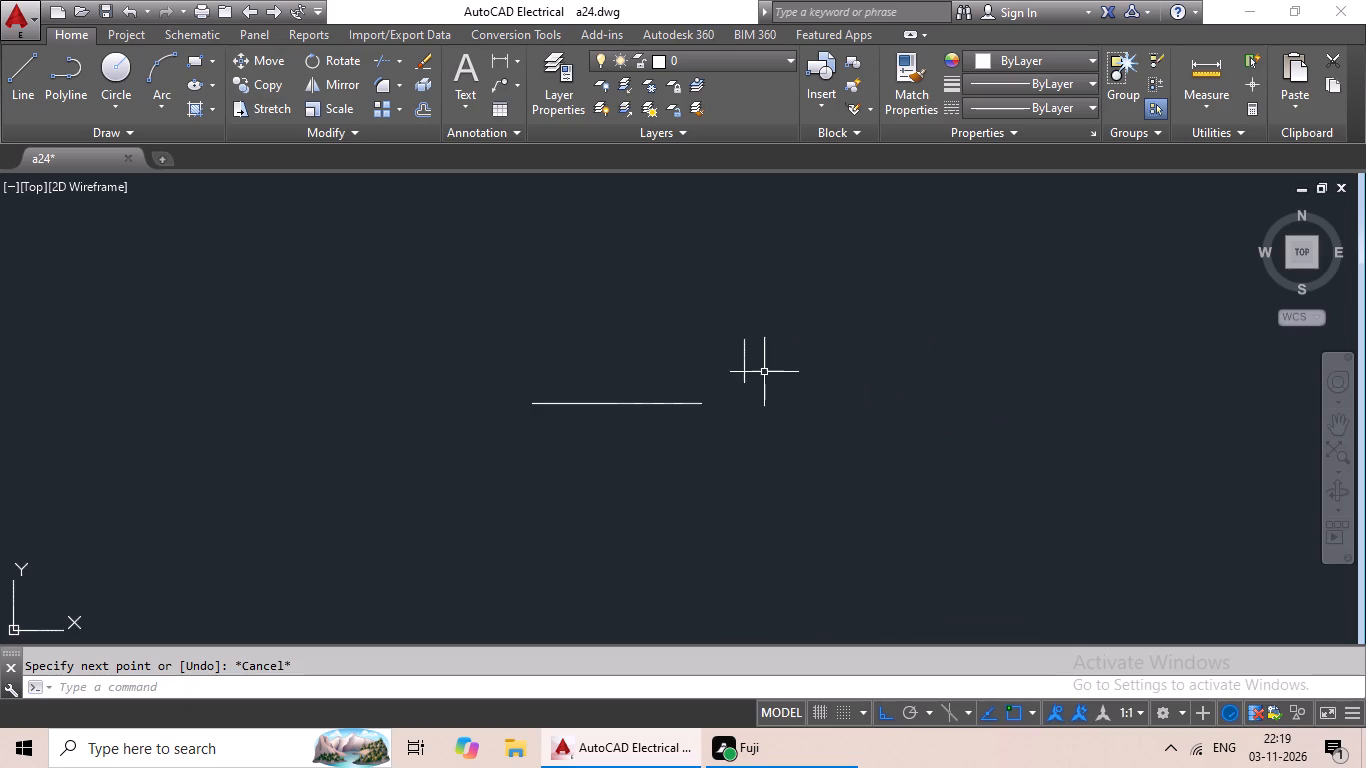
# Copy the 9" vertical line by its midpoint onto the right endpoint of the 3' horizontal line.
pyautogui.scroll(3, 733, 358)
pyautogui.moveTo(721, 382); pyautogui.dragTo(791, 256, button='middle')
pyautogui.scroll(-1, 800, 250)
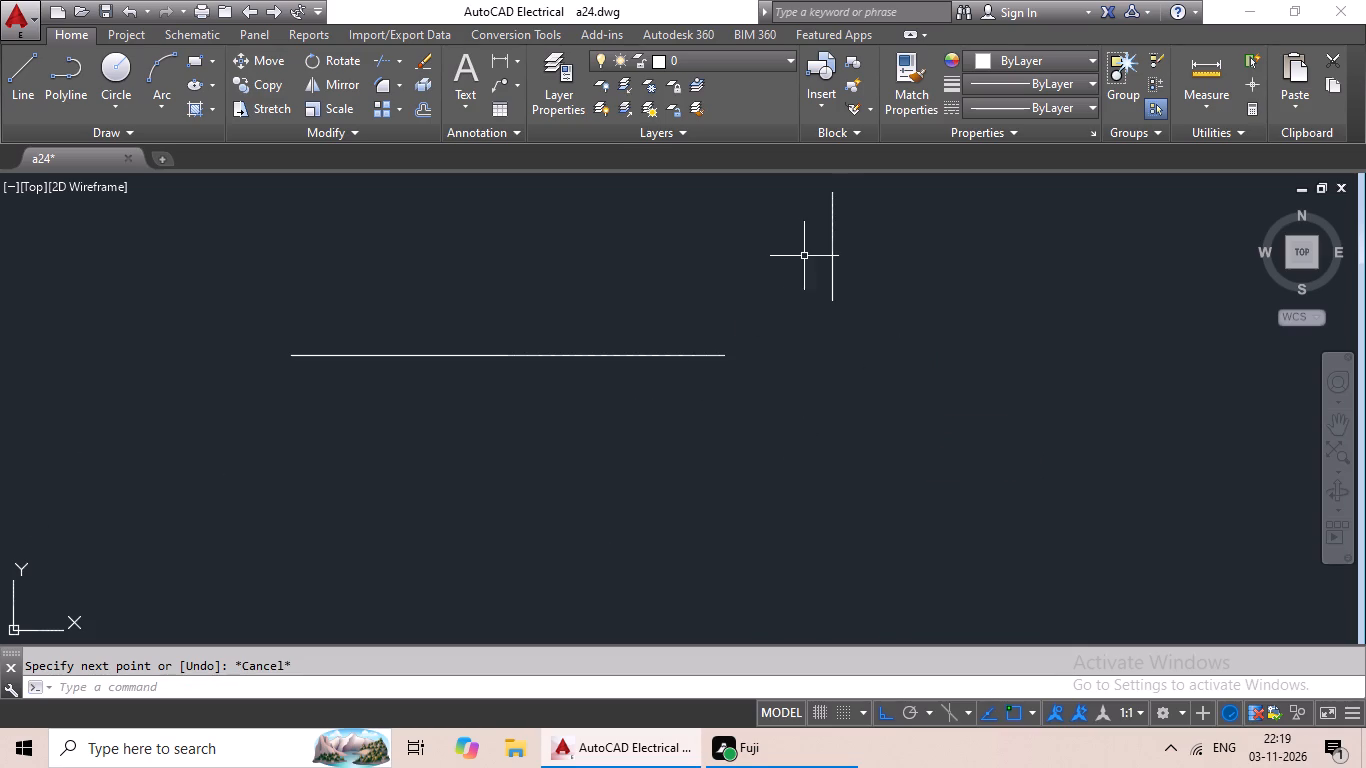
pyautogui.click(834, 234)
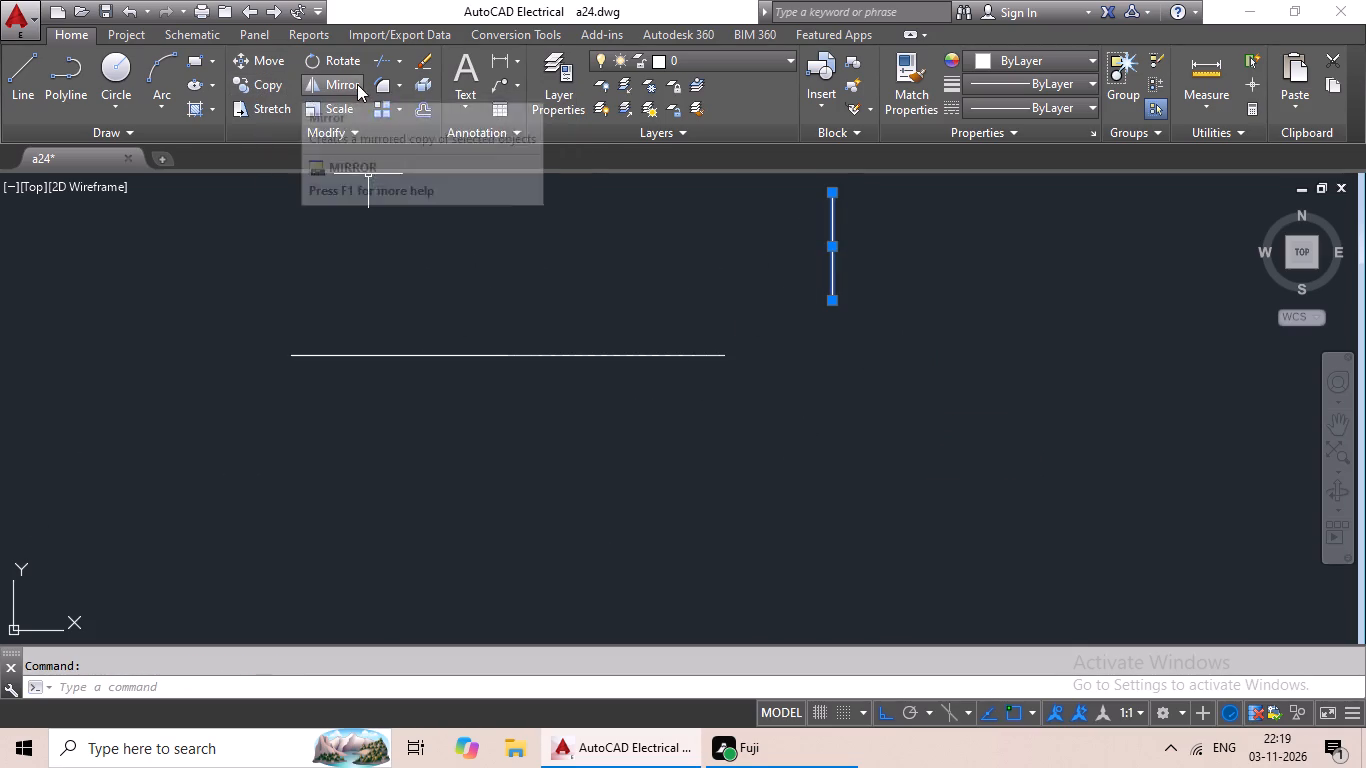
pyautogui.click(278, 91)
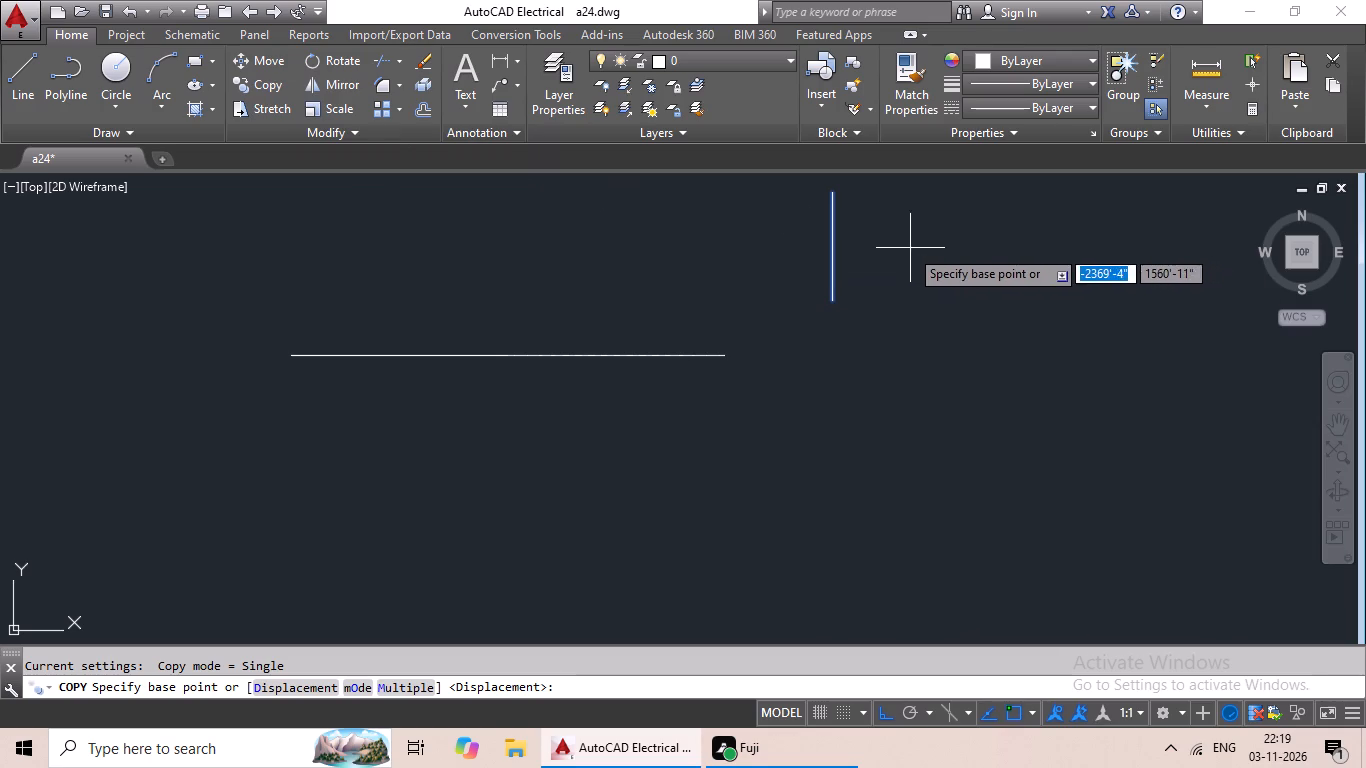
pyautogui.click(832, 247)
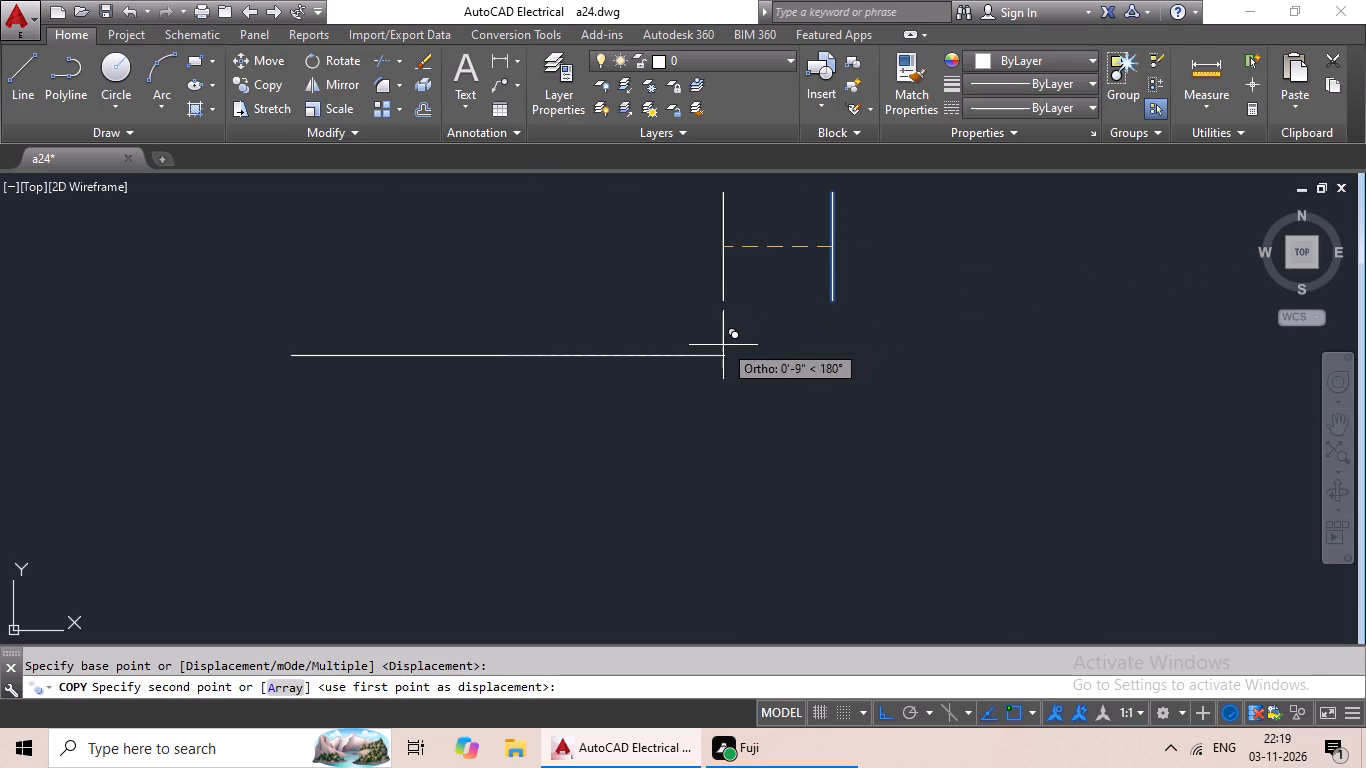
pyautogui.click(724, 356)
# Delete the original detached 9" vertical line beside the 3' element.
pyautogui.moveTo(1005, 219); pyautogui.dragTo(796, 283)
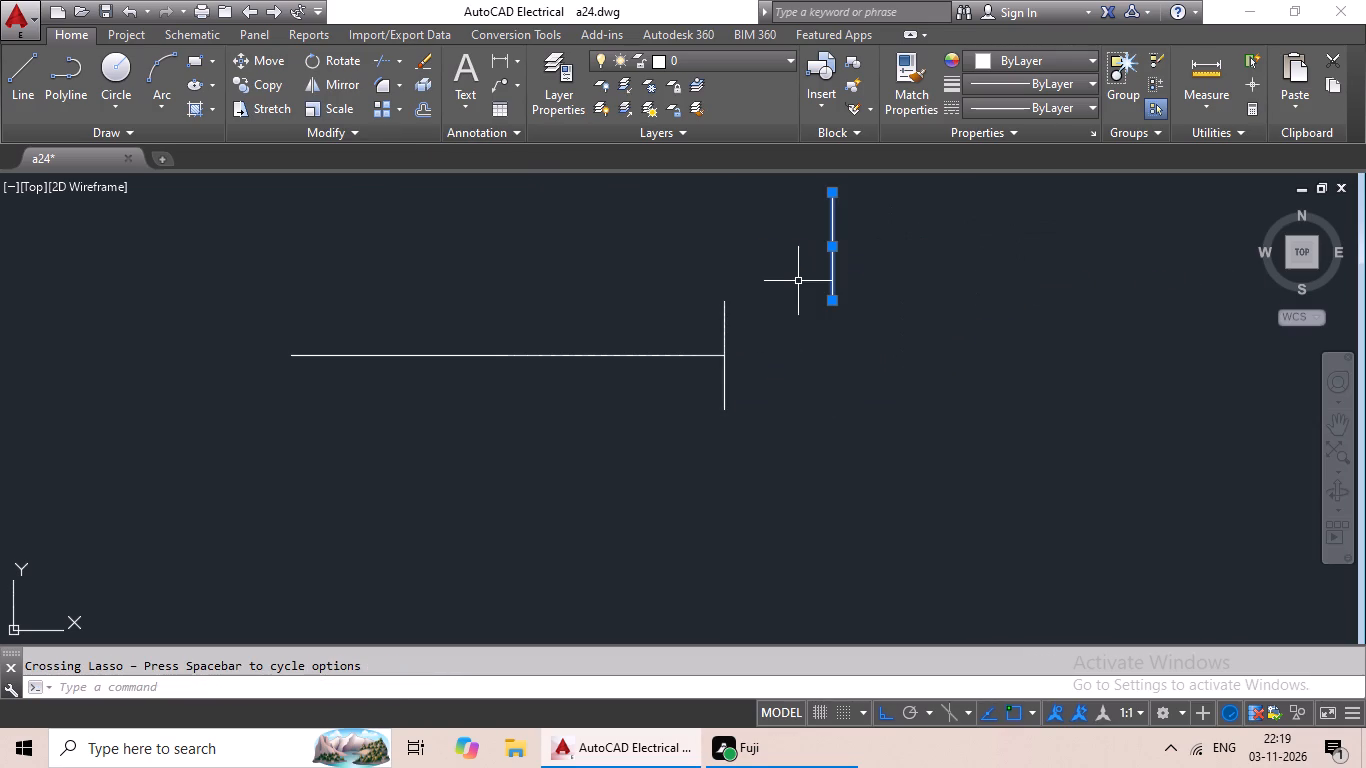
pyautogui.press('Delete')
pyautogui.scroll(-2, 820, 298)
pyautogui.moveTo(810, 301); pyautogui.dragTo(770, 321, button='middle')
pyautogui.scroll(1, 749, 338)
pyautogui.press('Escape')
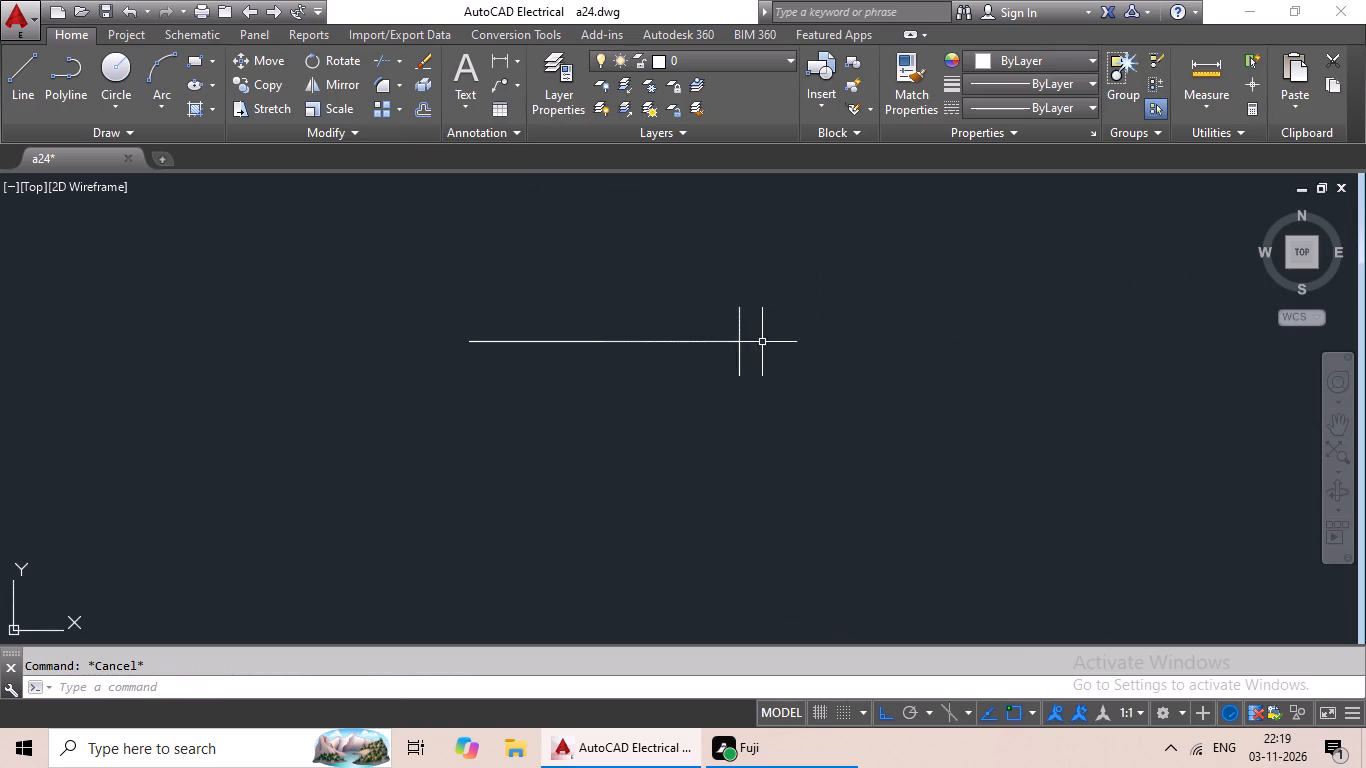
pyautogui.press('Escape')
# Offset the 9" end line 3' to the left, onto the horizontal line's other end.
pyautogui.press('o')
pyautogui.press('Return')
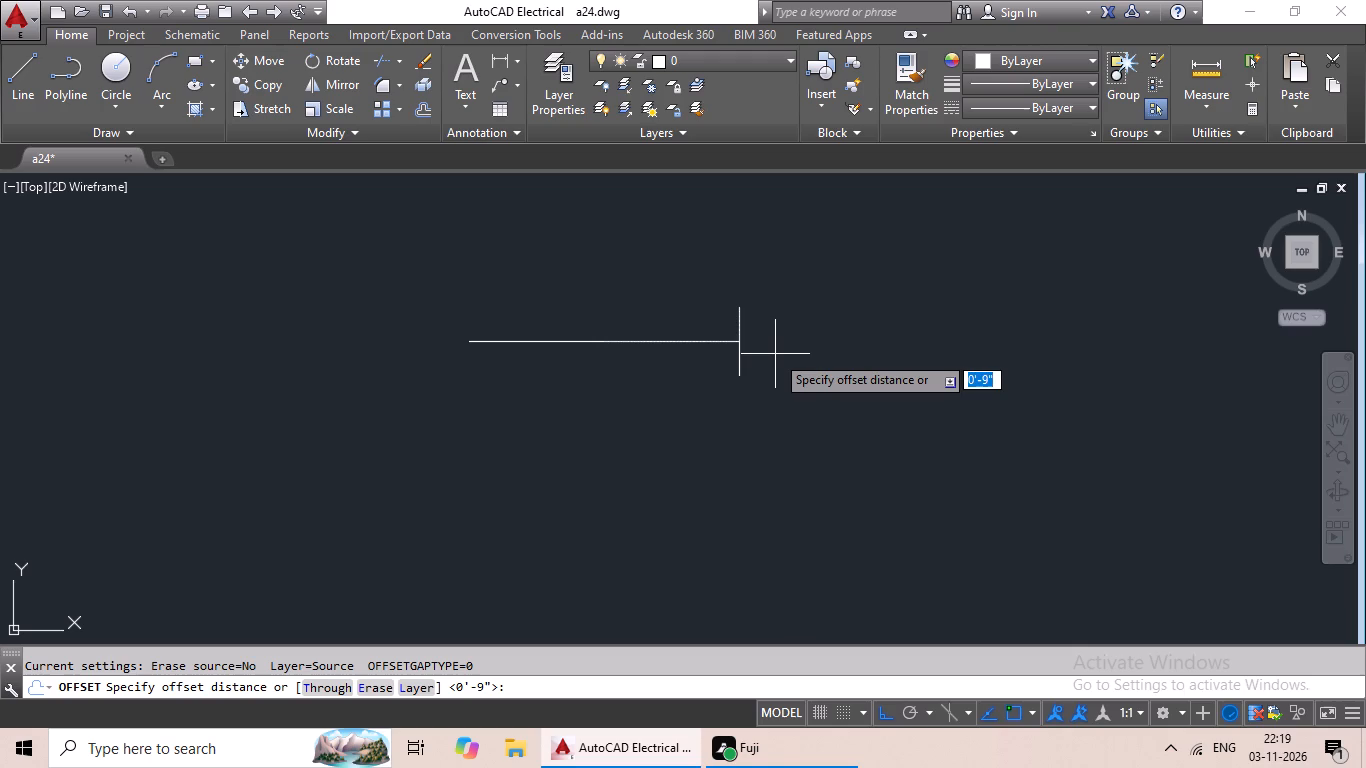
pyautogui.write("3'")
pyautogui.press('Return')
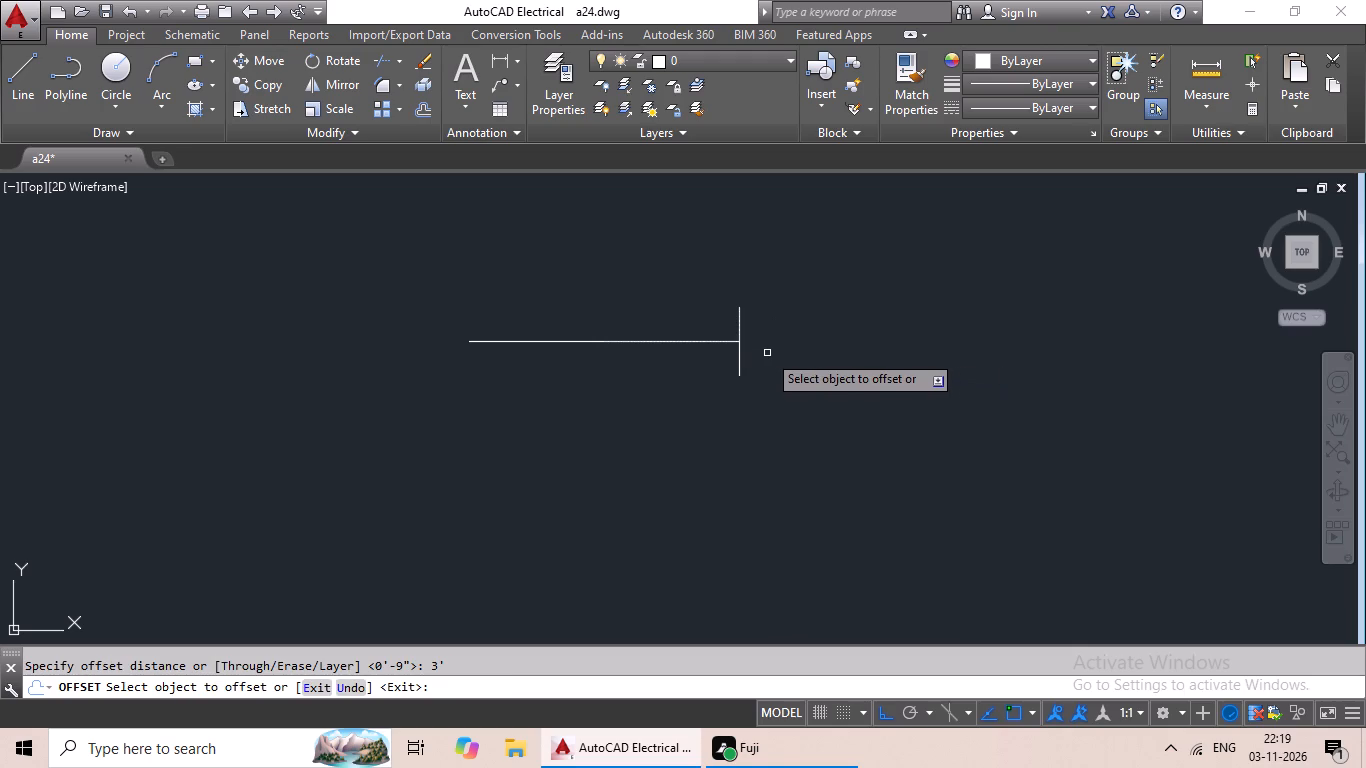
pyautogui.moveTo(741, 316); pyautogui.dragTo(714, 314)
pyautogui.click(578, 291)
pyautogui.press('Escape')
pyautogui.press('Escape')
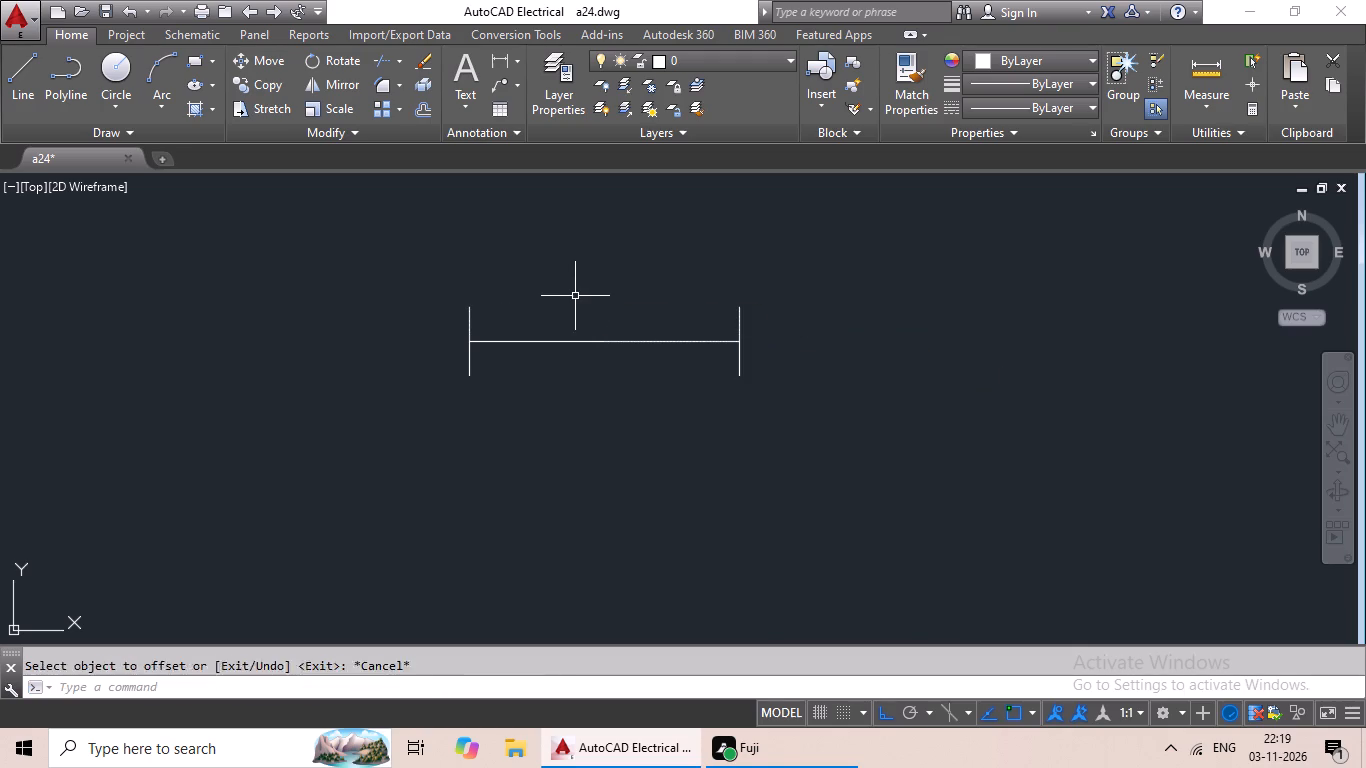
# Offset both 9" end lines outward by 1" to double each end of the 3' element.
pyautogui.press('o')
pyautogui.press('Return')
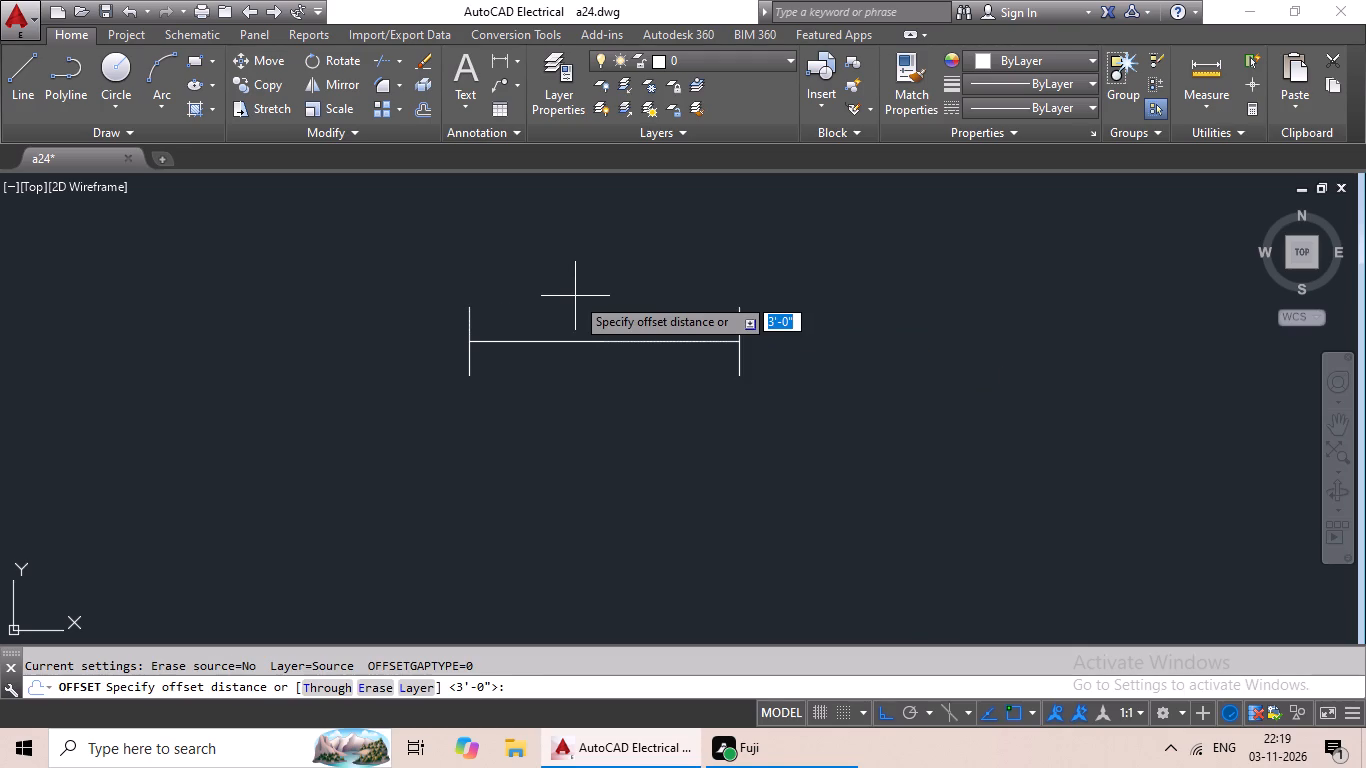
pyautogui.write('1"')
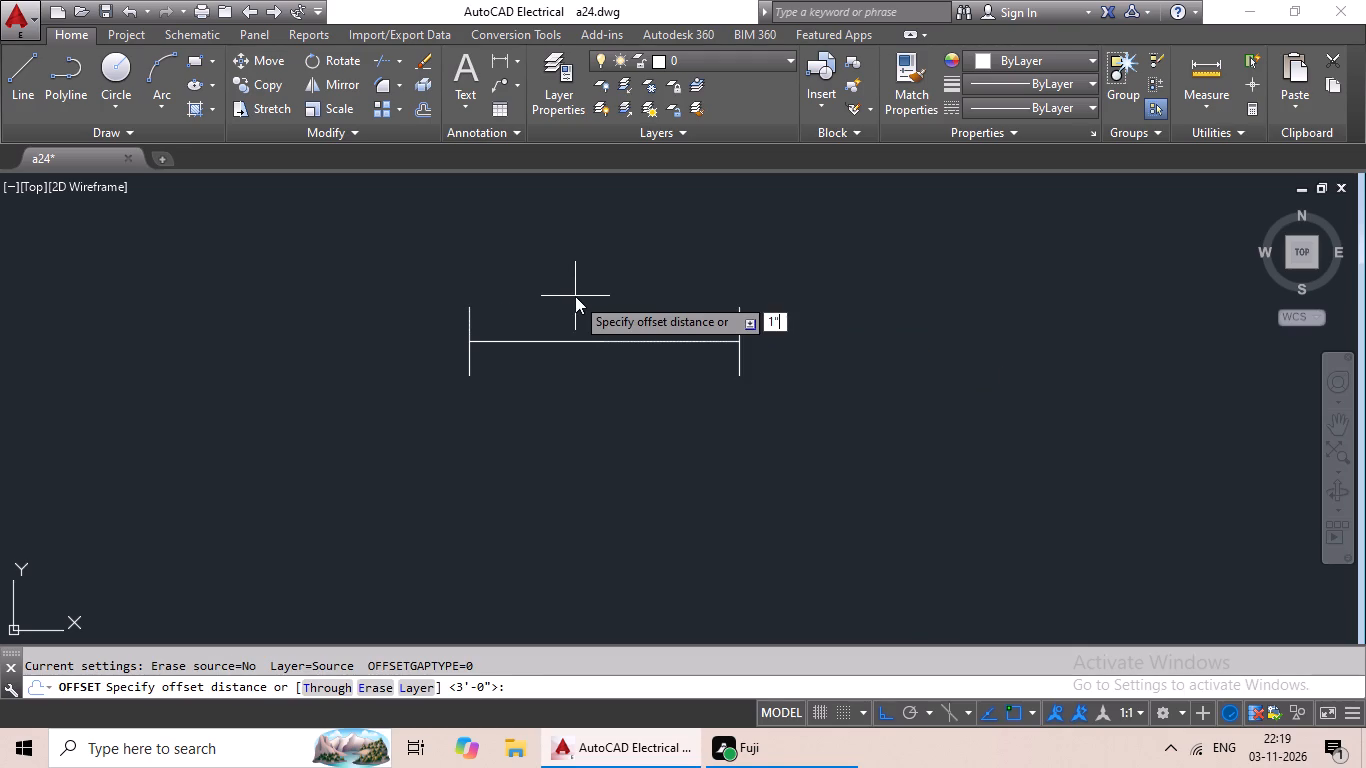
pyautogui.press('Return')
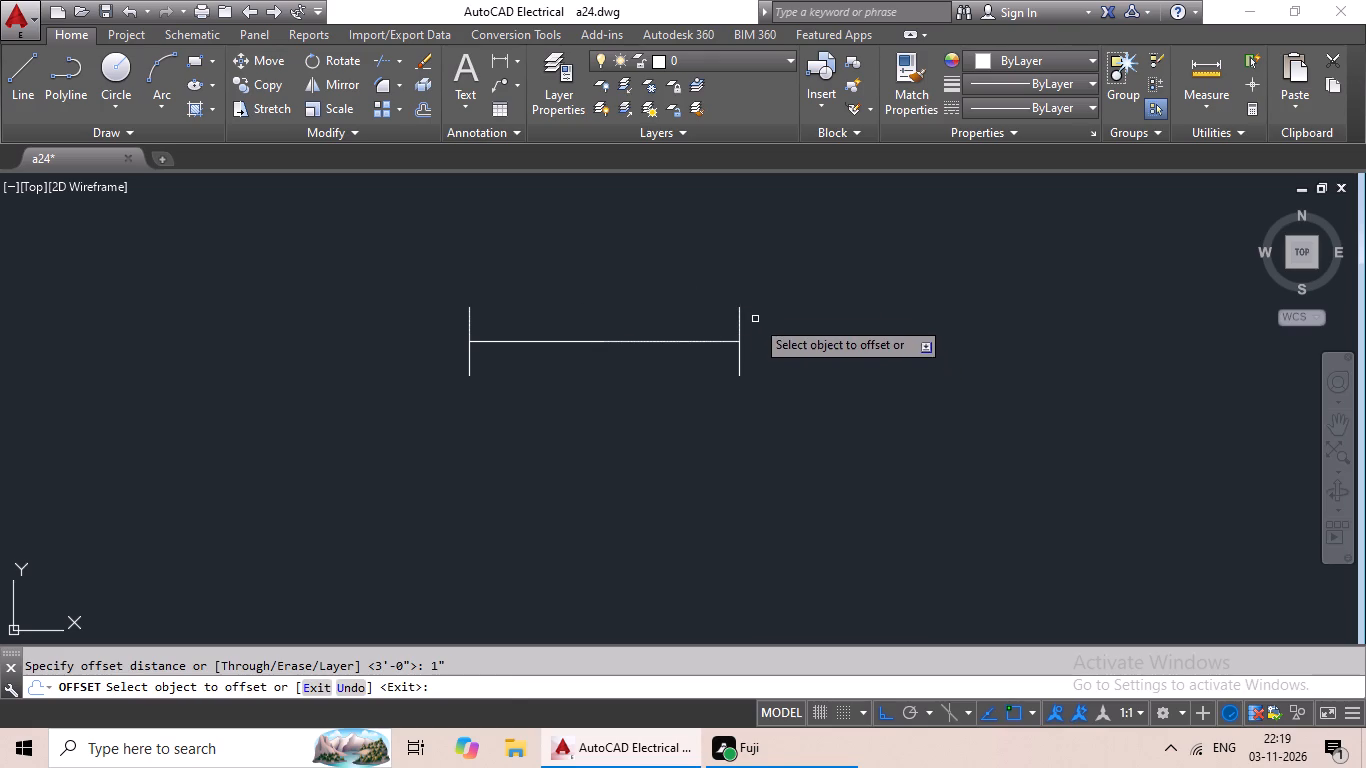
pyautogui.click(738, 310)
pyautogui.click(767, 302)
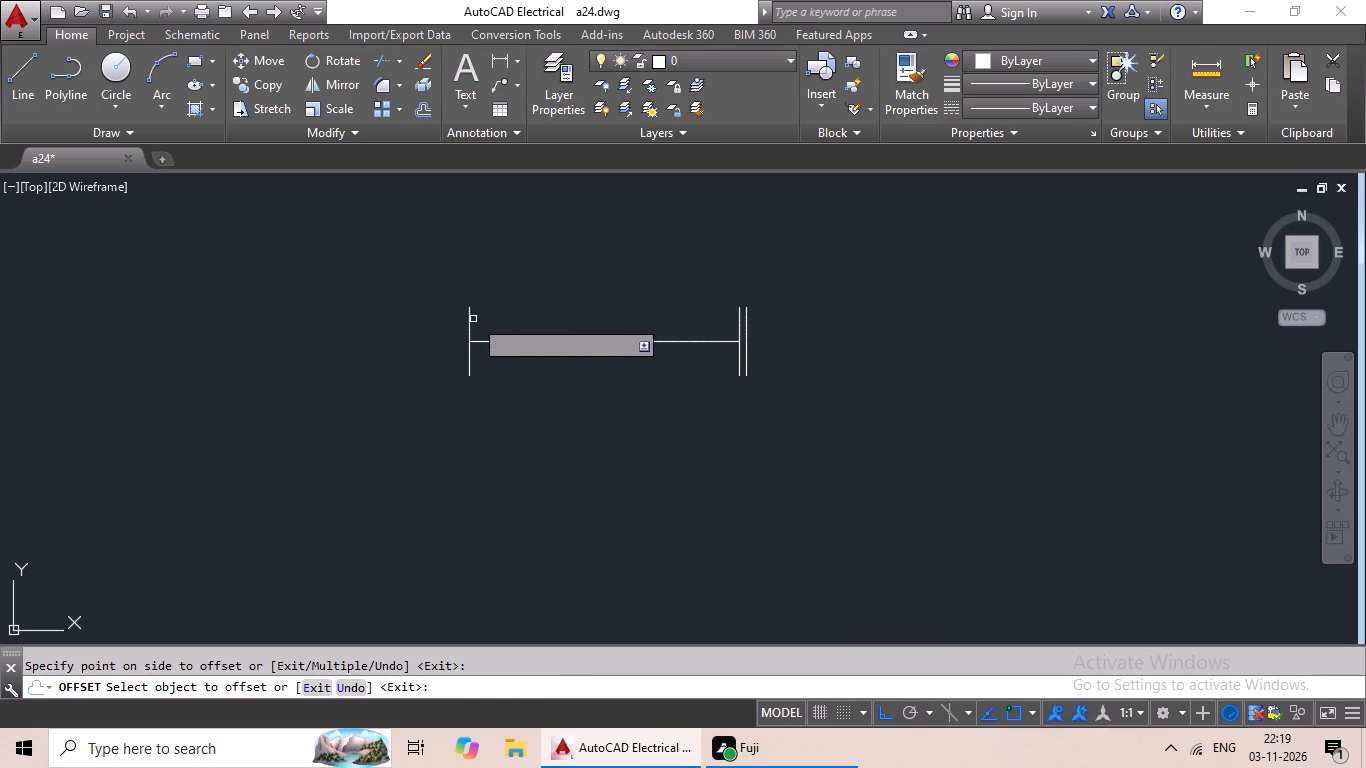
pyautogui.moveTo(468, 317); pyautogui.dragTo(425, 324)
pyautogui.click(406, 324)
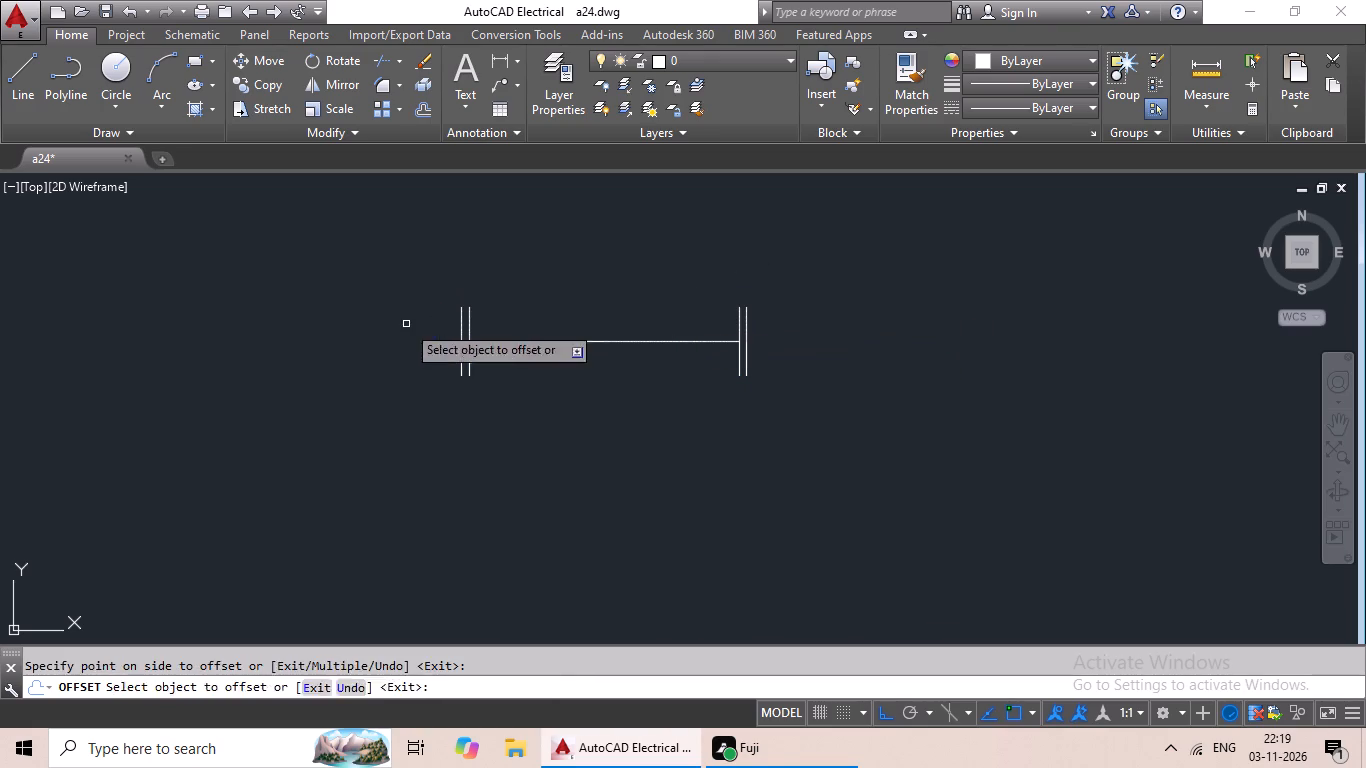
pyautogui.press('Escape')
pyautogui.press('Escape')
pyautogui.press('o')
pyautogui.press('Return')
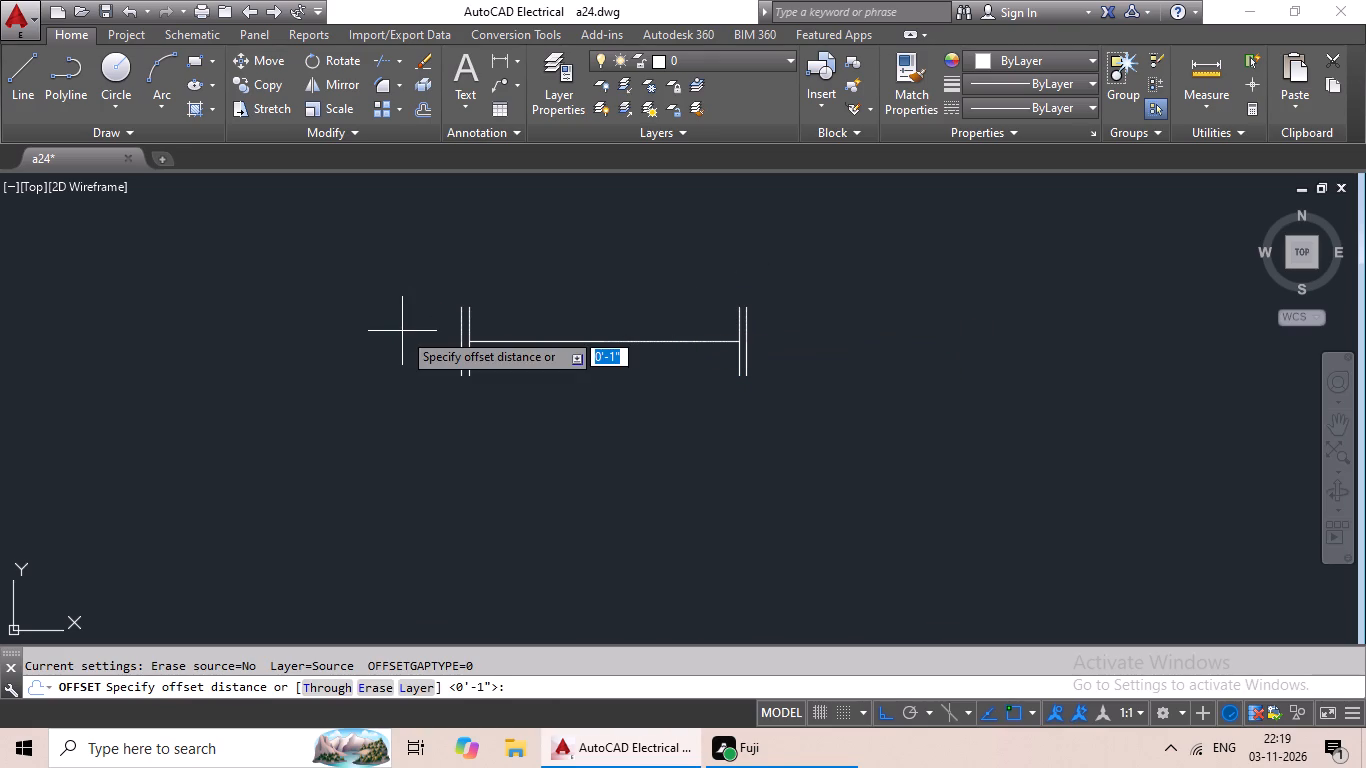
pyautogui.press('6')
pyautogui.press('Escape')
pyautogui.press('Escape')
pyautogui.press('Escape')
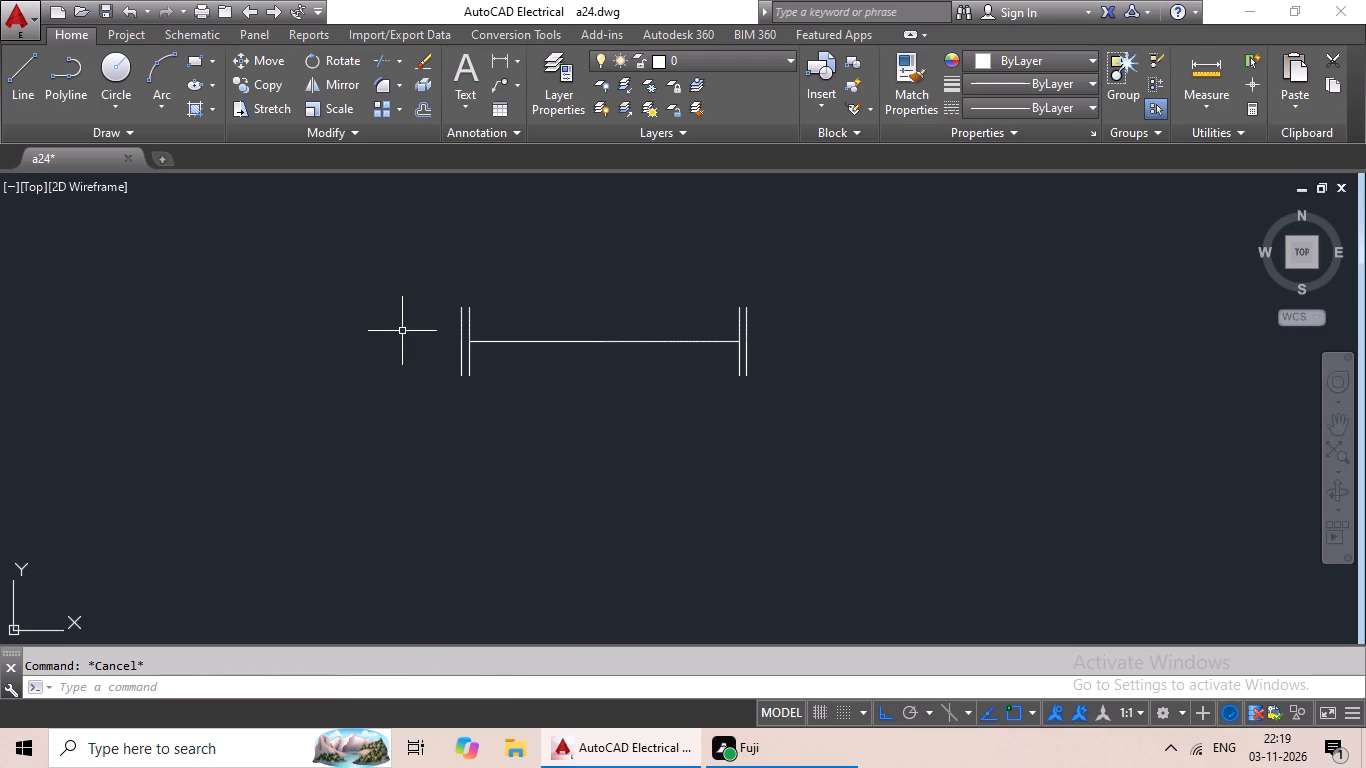
# Offset the 3' horizontal line 1/2" upward and 1/2" downward between the end lines.
pyautogui.press('o')
pyautogui.press('Return')
pyautogui.write('1/2')
pyautogui.hotkey('shift', '"')
pyautogui.press('Return')
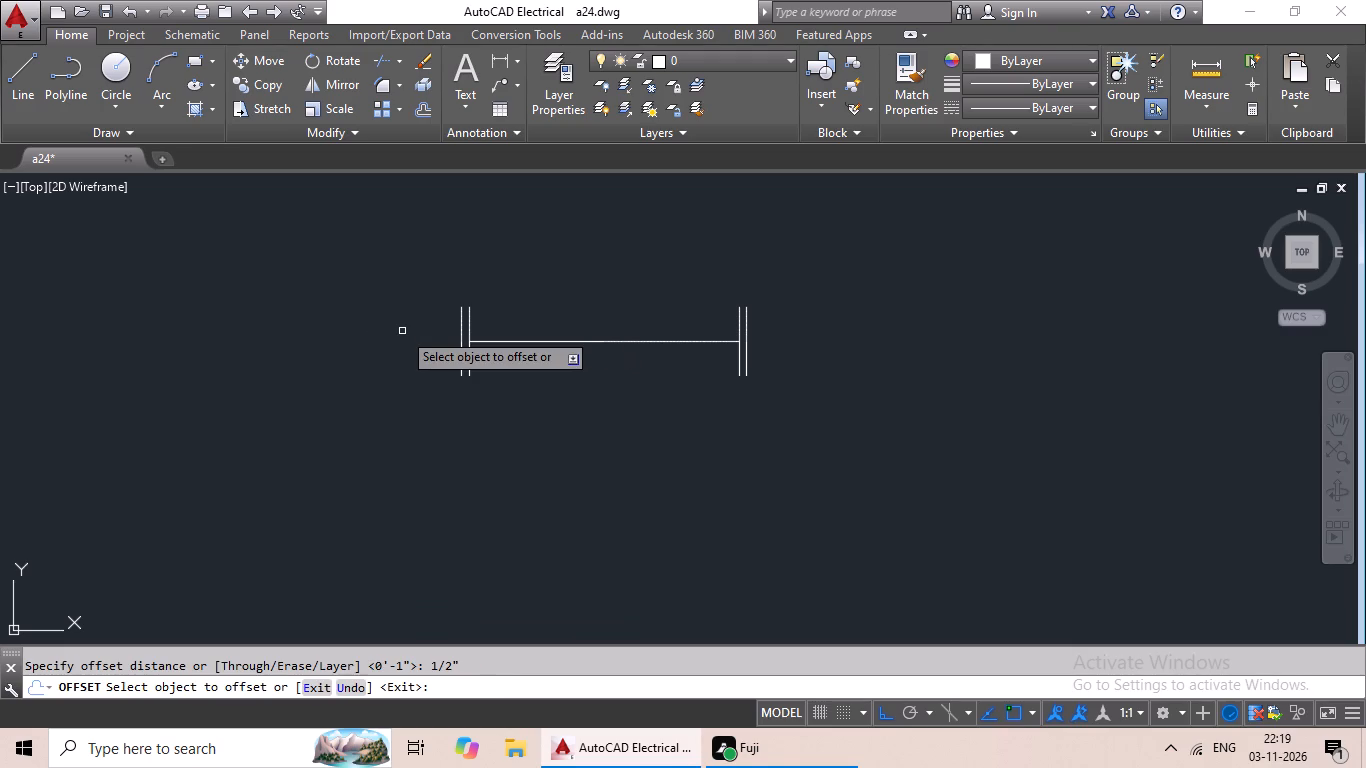
pyautogui.click(641, 344)
pyautogui.click(643, 307)
pyautogui.scroll(2, 639, 364)
pyautogui.moveTo(640, 306); pyautogui.dragTo(640, 305)
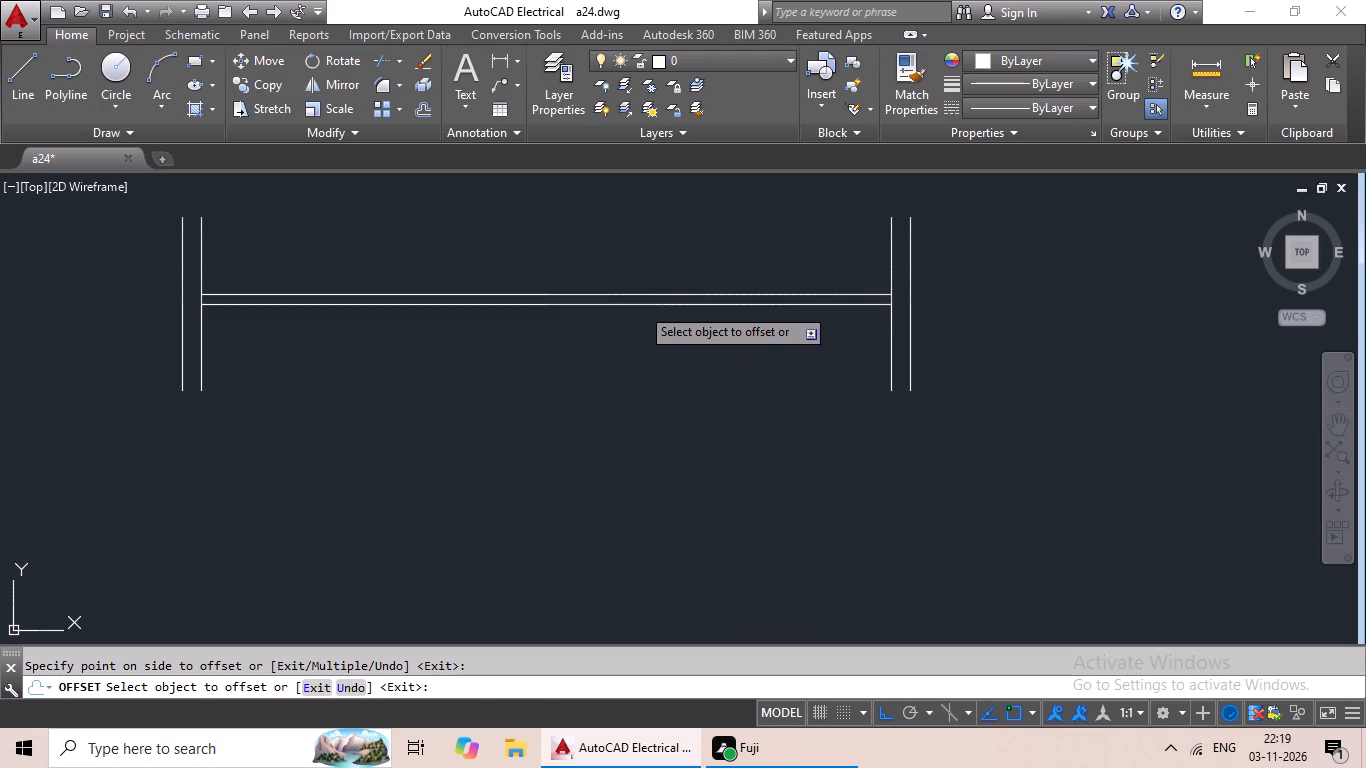
pyautogui.moveTo(640, 305); pyautogui.dragTo(638, 323)
pyautogui.click(640, 367)
pyautogui.scroll(-3, 627, 395)
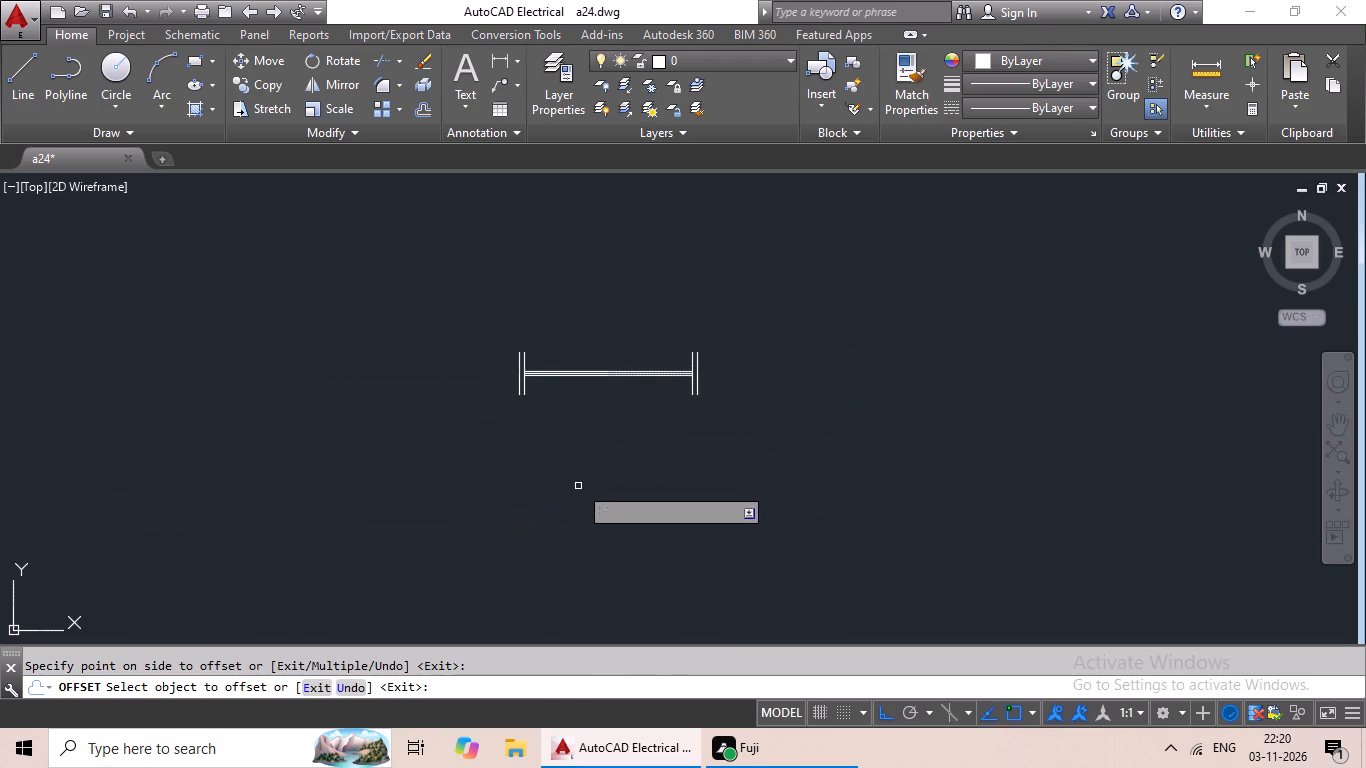
pyautogui.press('Escape')
pyautogui.press('Escape')
pyautogui.press('Escape')
# Copy the whole 3' H-shaped element and paste the duplicate directly below the original.
pyautogui.moveTo(732, 339); pyautogui.dragTo(680, 335)
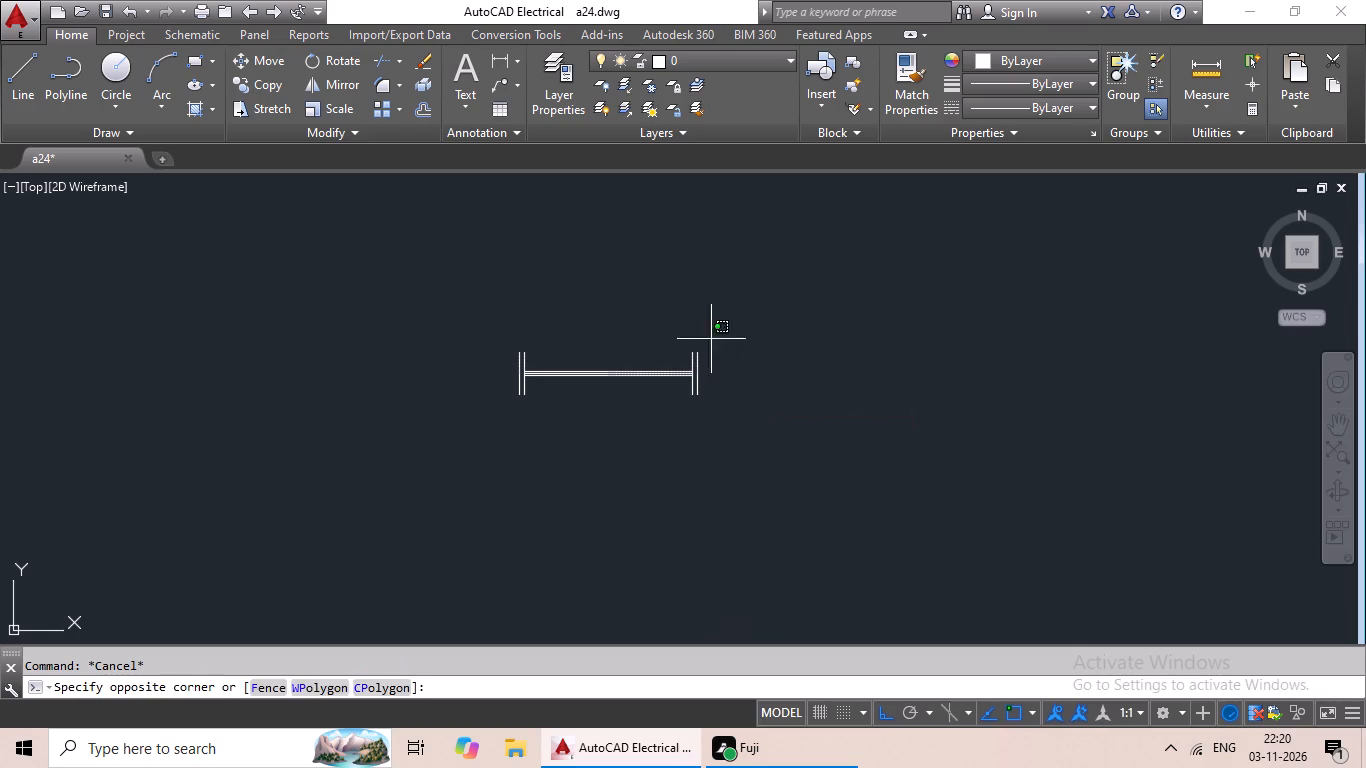
pyautogui.moveTo(680, 335); pyautogui.dragTo(791, 425)
pyautogui.hotkey('ctrl', 'c')
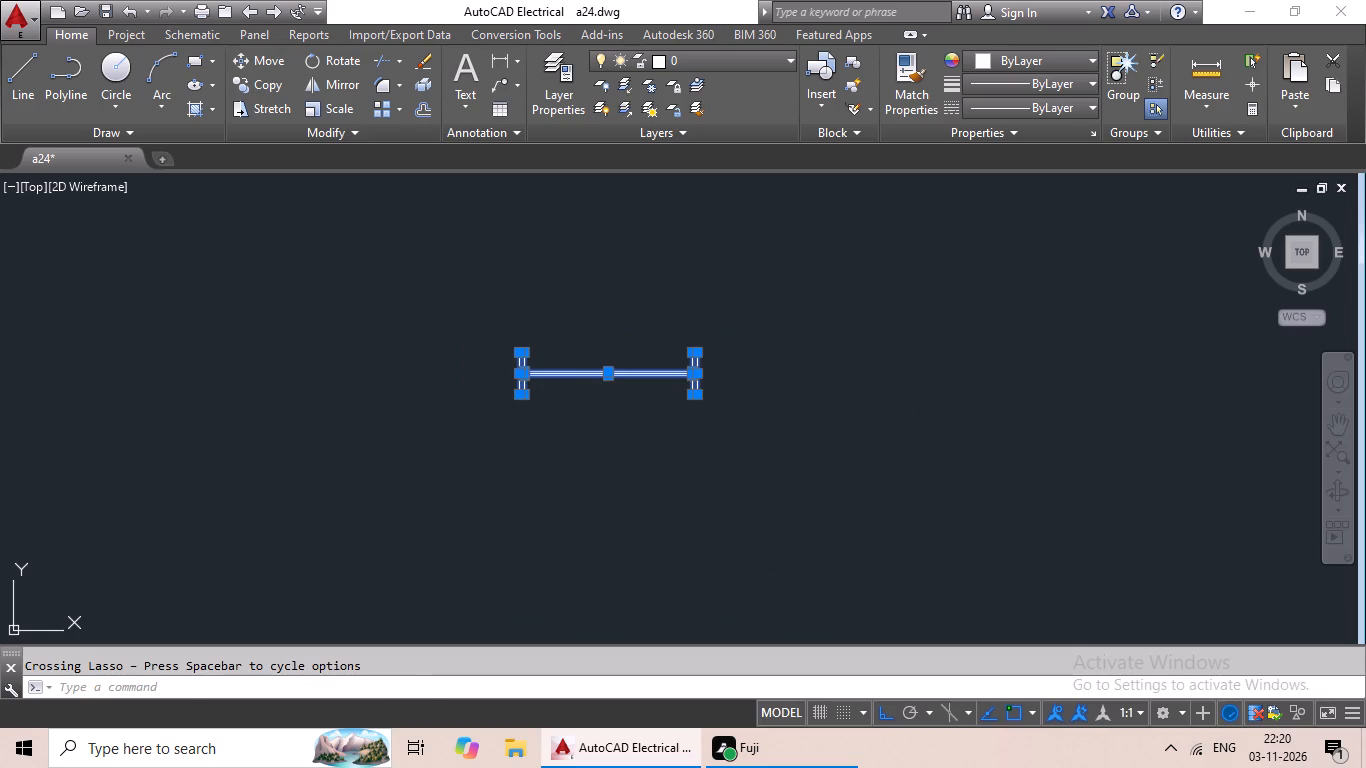
pyautogui.hotkey('ctrl', 'v')
pyautogui.moveTo(572, 484); pyautogui.dragTo(599, 385, button='middle')
pyautogui.moveTo(586, 384); pyautogui.dragTo(567, 481, button='middle')
pyautogui.moveTo(538, 477); pyautogui.dragTo(552, 400, button='middle')
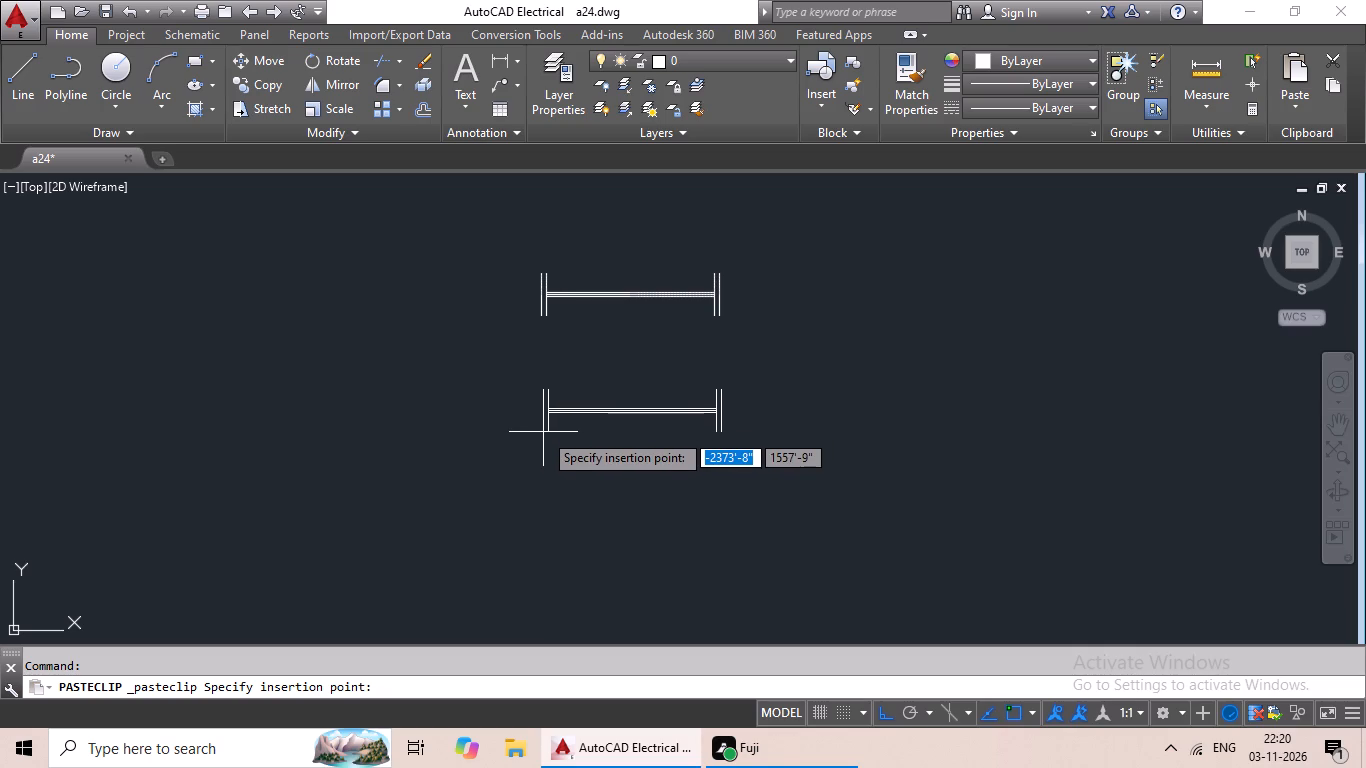
pyautogui.click(544, 430)
# Rotate the lower copy of the 3' element about its upper-right corner into a vertical orientation.
pyautogui.moveTo(623, 369); pyautogui.dragTo(558, 370)
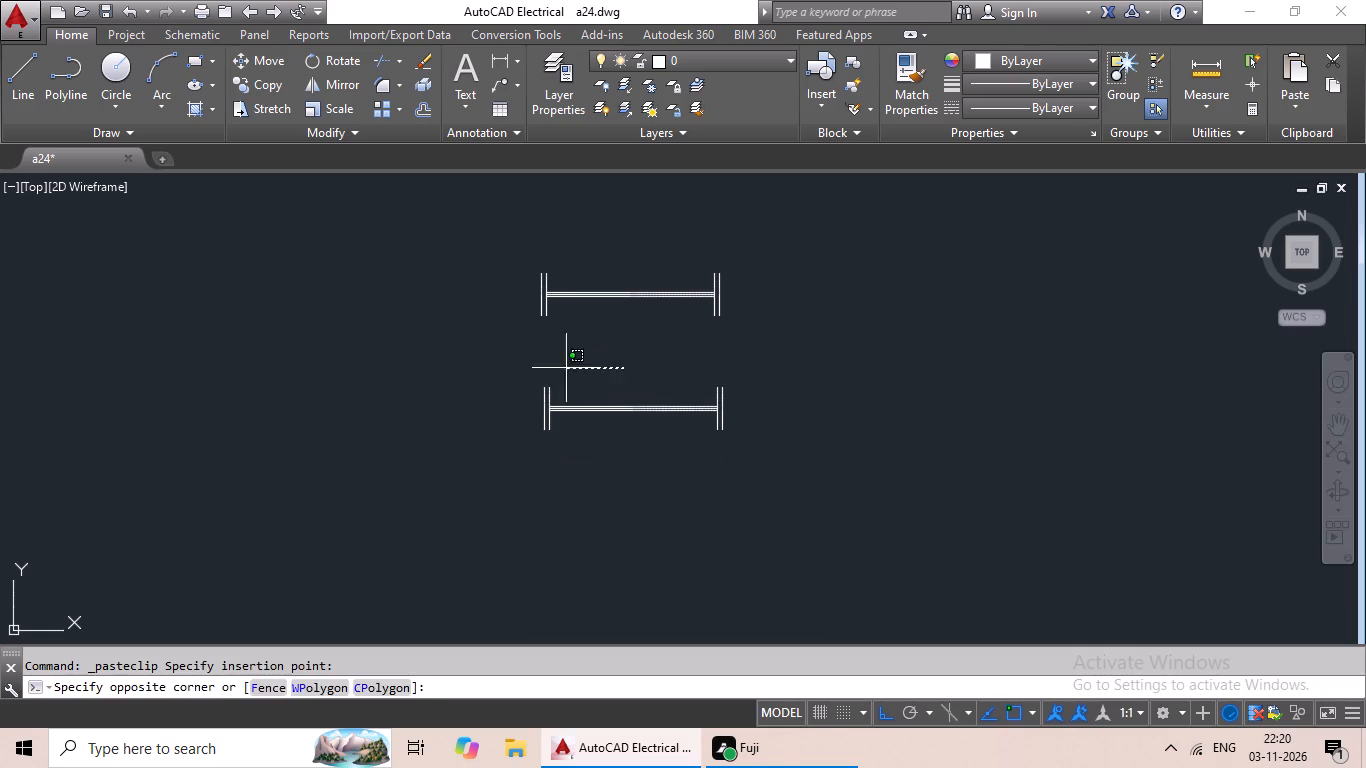
pyautogui.moveTo(558, 370); pyautogui.dragTo(740, 397)
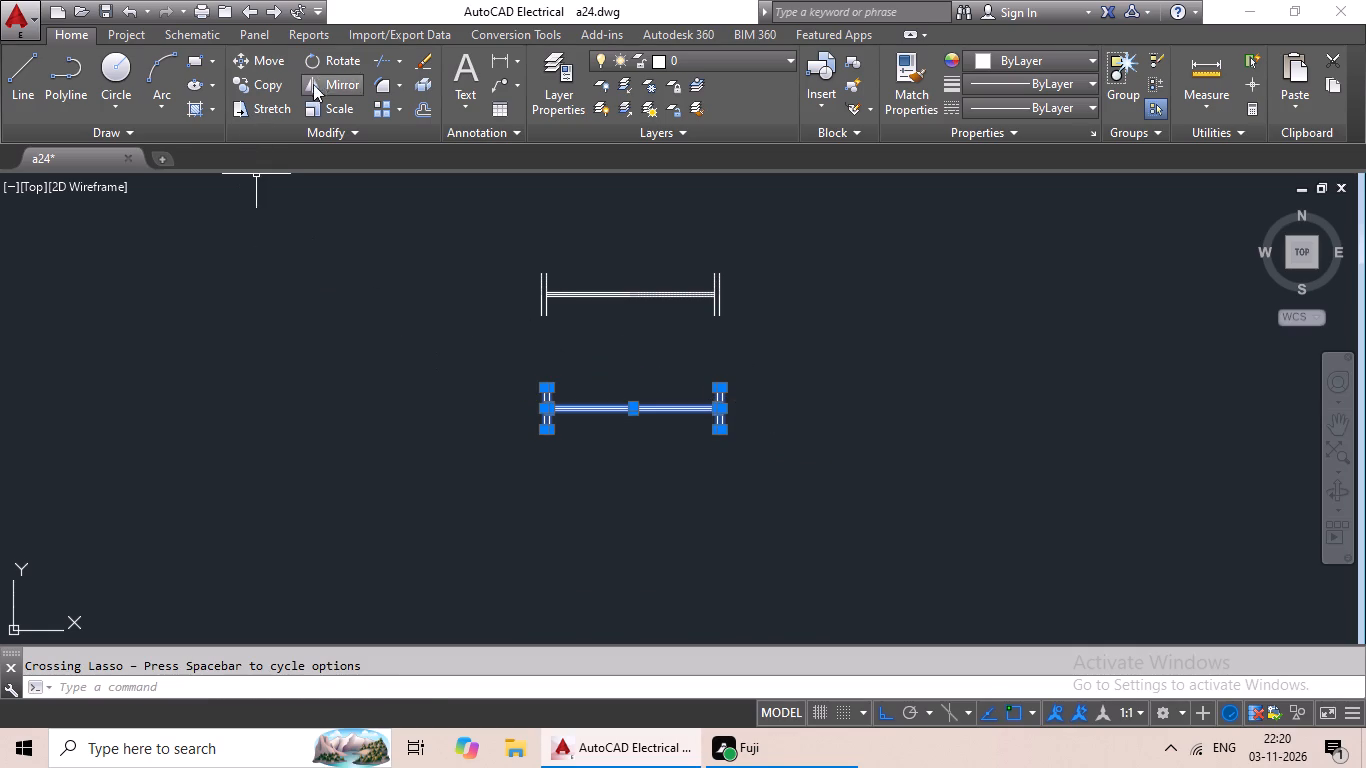
pyautogui.click(326, 61)
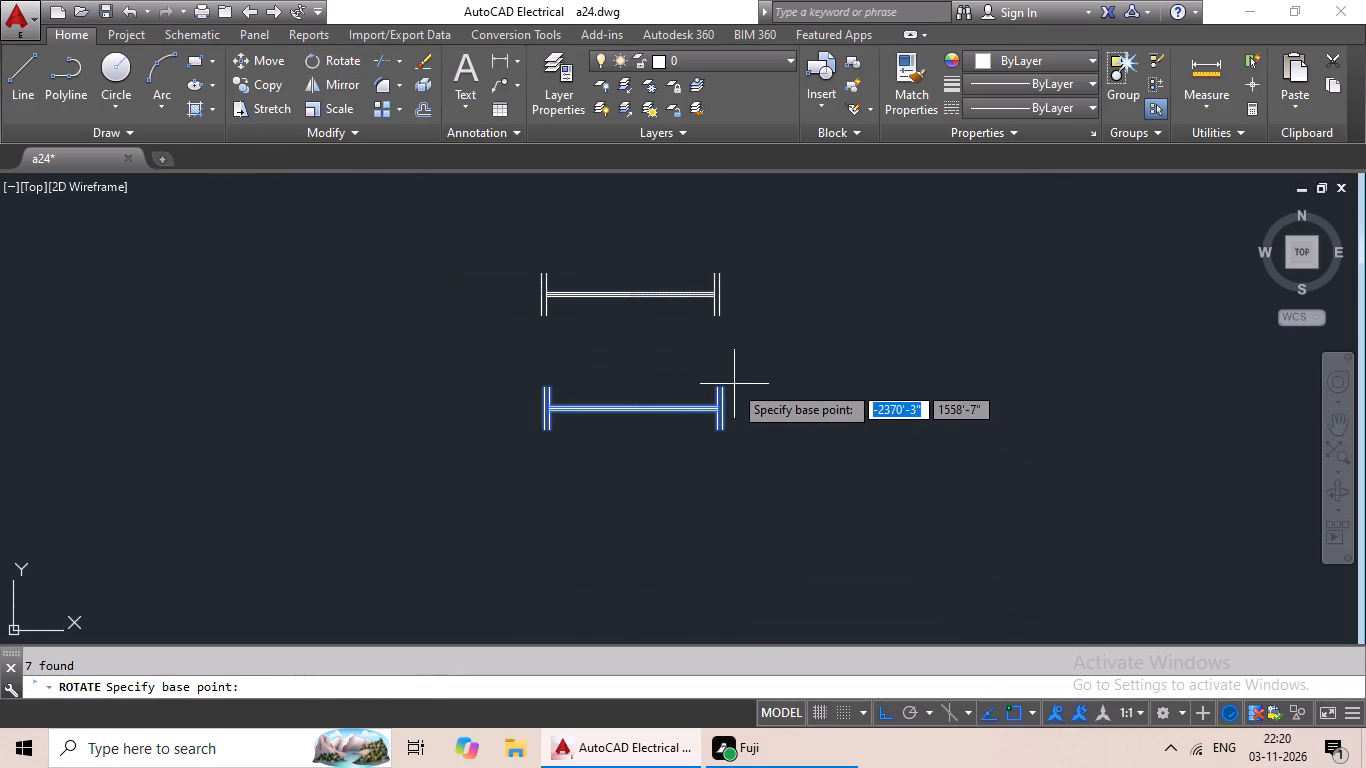
pyautogui.click(726, 384)
pyautogui.click(728, 361)
pyautogui.scroll(-1, 793, 357)
pyautogui.moveTo(797, 365); pyautogui.dragTo(813, 438, button='middle')
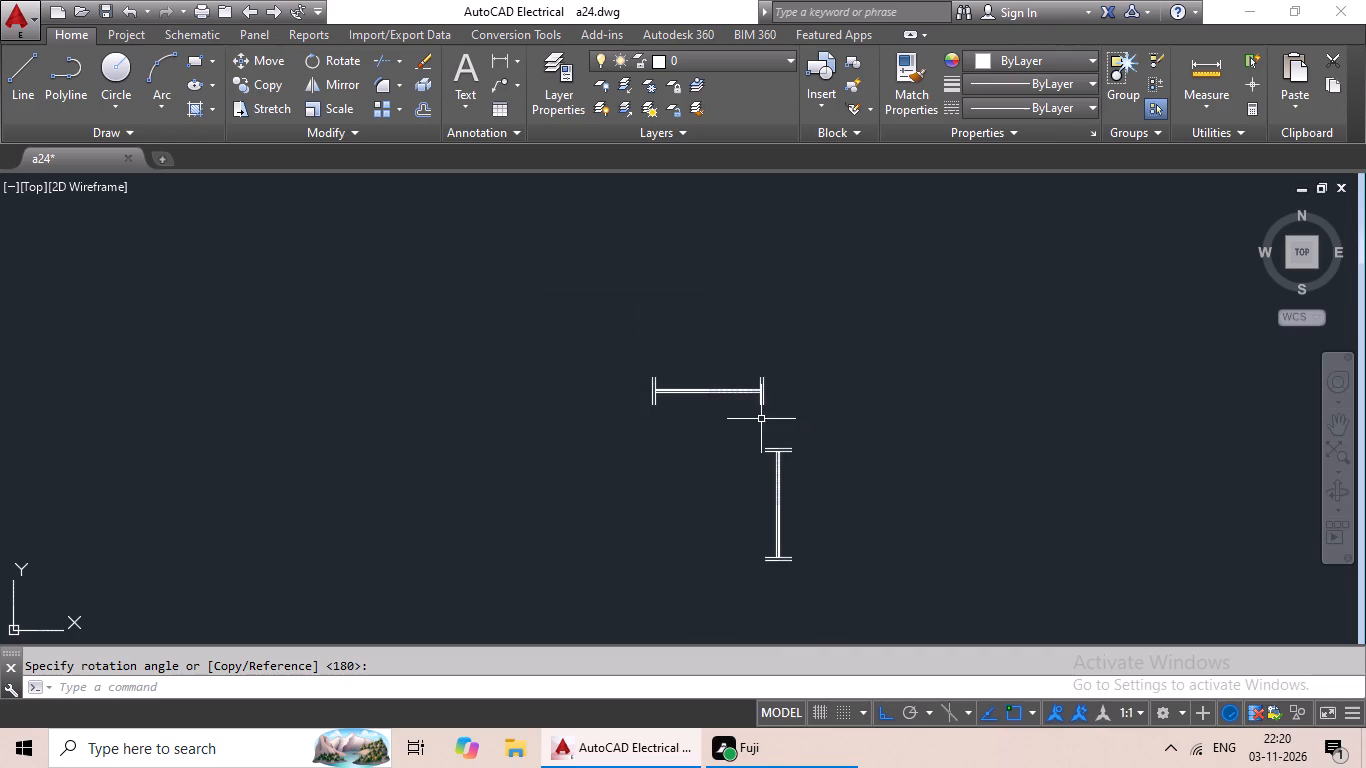
# Copy the 3' horizontal H-shaped element and paste the duplicate below it, left of the vertical element.
pyautogui.scroll(2, 761, 419)
pyautogui.moveTo(626, 304); pyautogui.dragTo(815, 400)
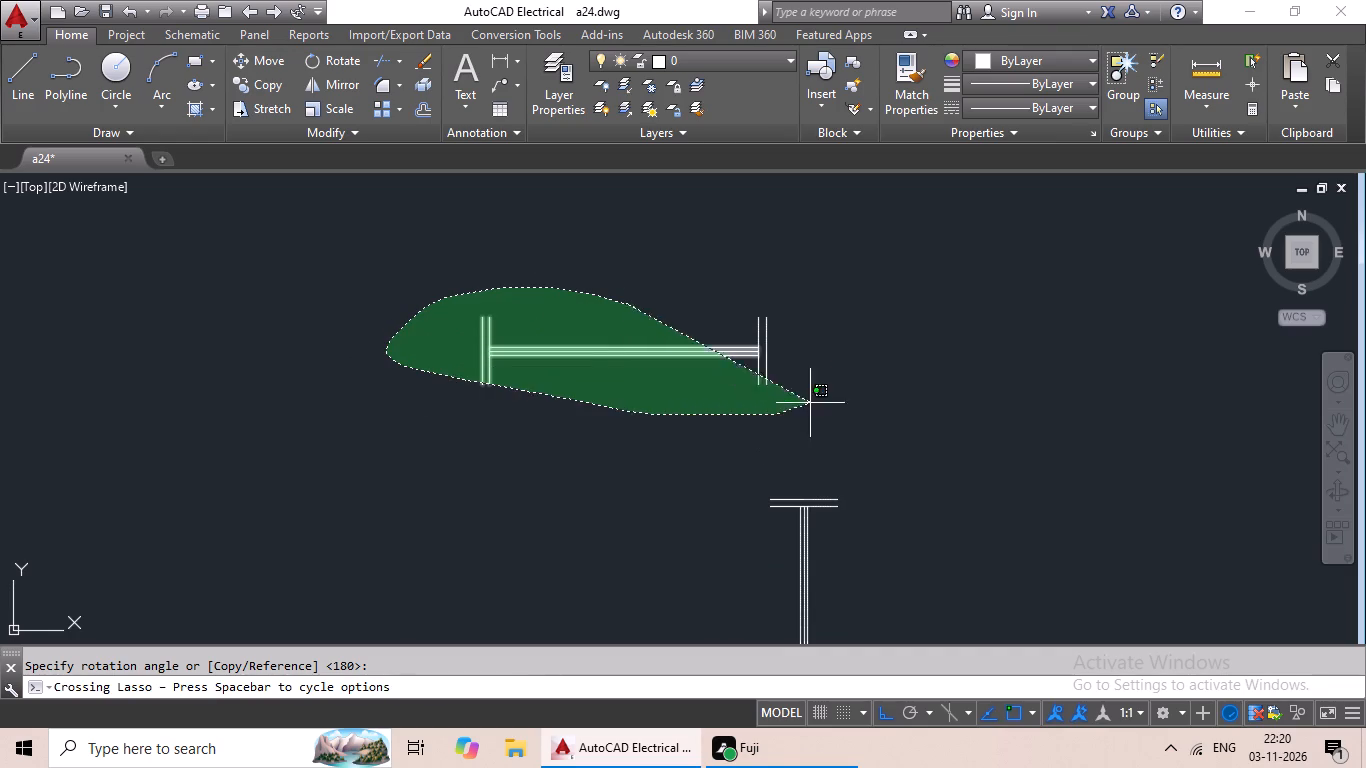
pyautogui.moveTo(815, 400); pyautogui.dragTo(838, 365)
pyautogui.hotkey('ctrl', 'c')
pyautogui.hotkey('ctrl', 'v')
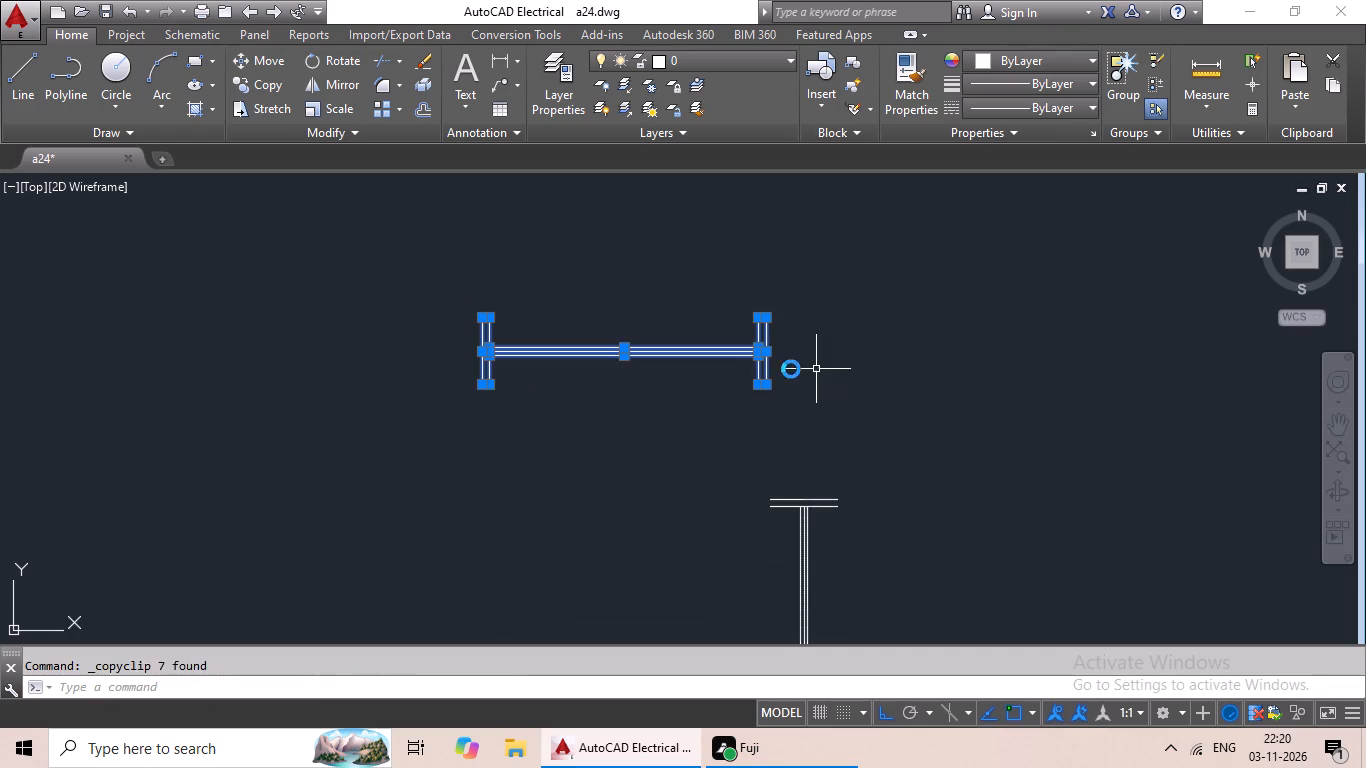
pyautogui.keyDown('ctrl'); pyautogui.scroll(-1, 579, 411); pyautogui.keyUp('ctrl')
pyautogui.moveTo(479, 429); pyautogui.dragTo(527, 332, button='middle')
pyautogui.moveTo(488, 375); pyautogui.dragTo(528, 422, button='middle')
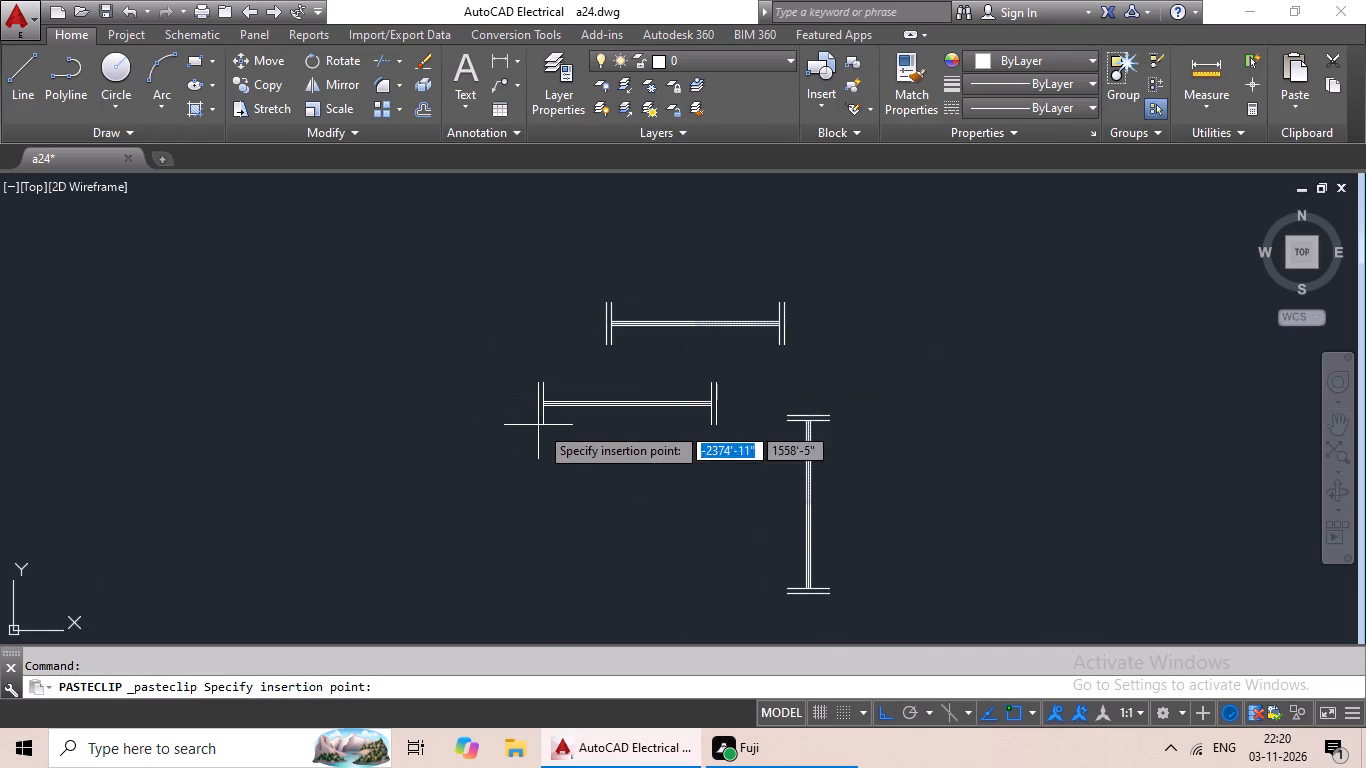
pyautogui.click(524, 485)
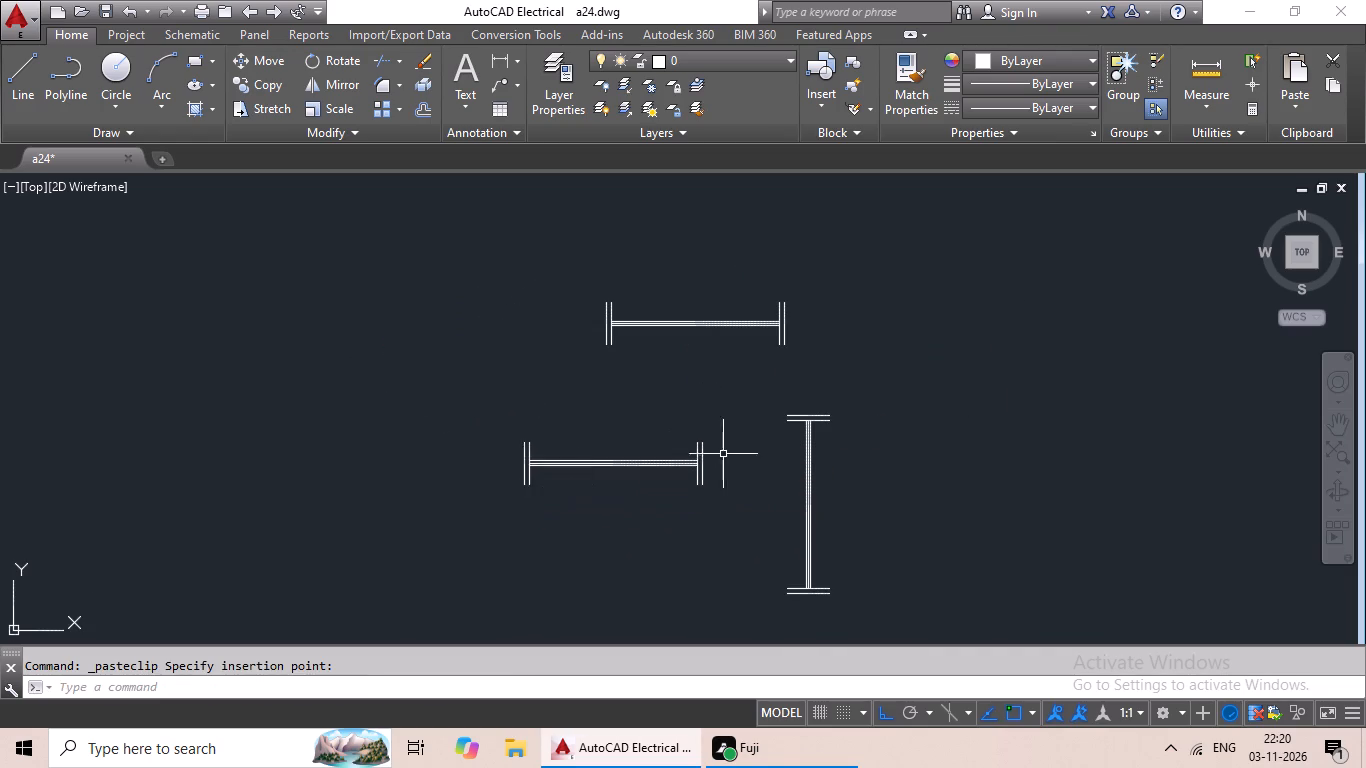
# Offset the inner right end line of the pasted horizontal element 2' to the left.
pyautogui.scroll(2, 736, 450)
pyautogui.moveTo(704, 457); pyautogui.dragTo(763, 435, button='middle')
pyautogui.press('Escape')
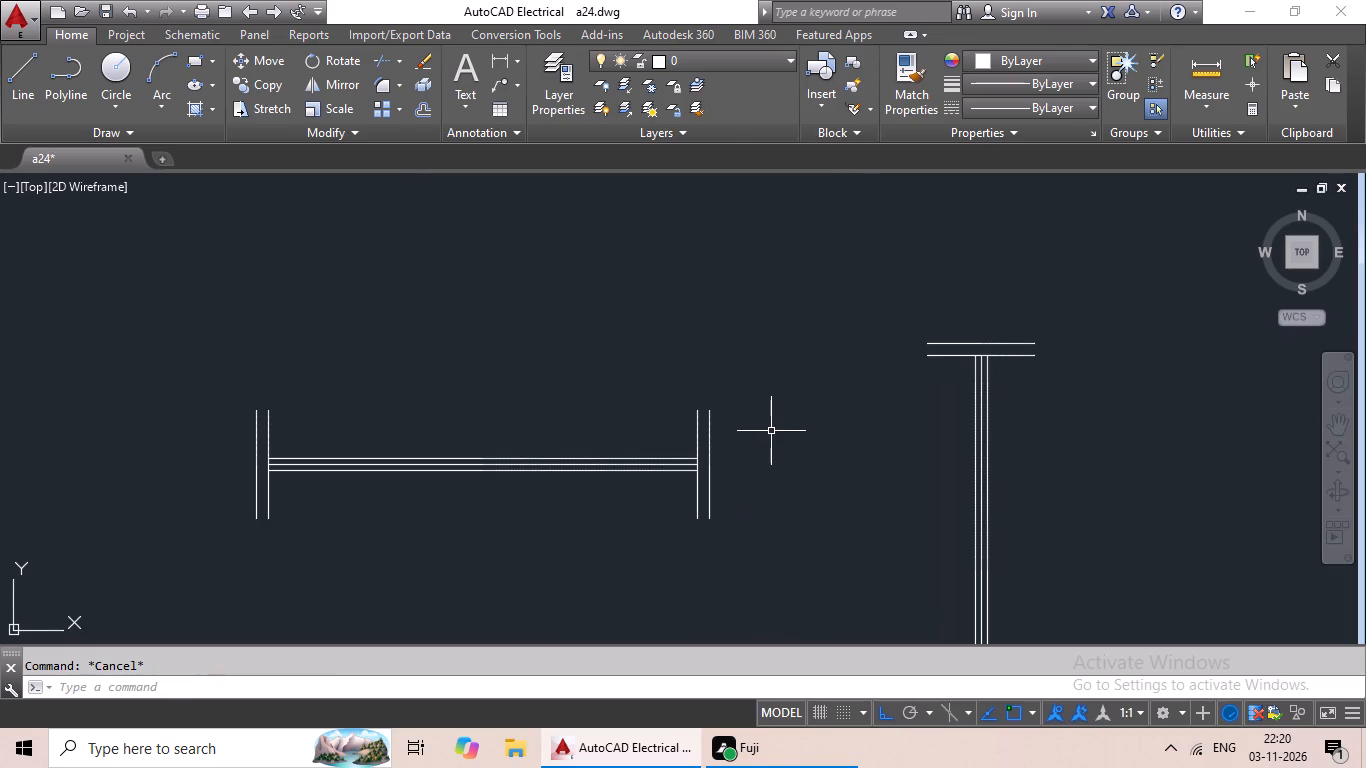
pyautogui.press('o')
pyautogui.press('Return')
pyautogui.write("2'")
pyautogui.press('Return')
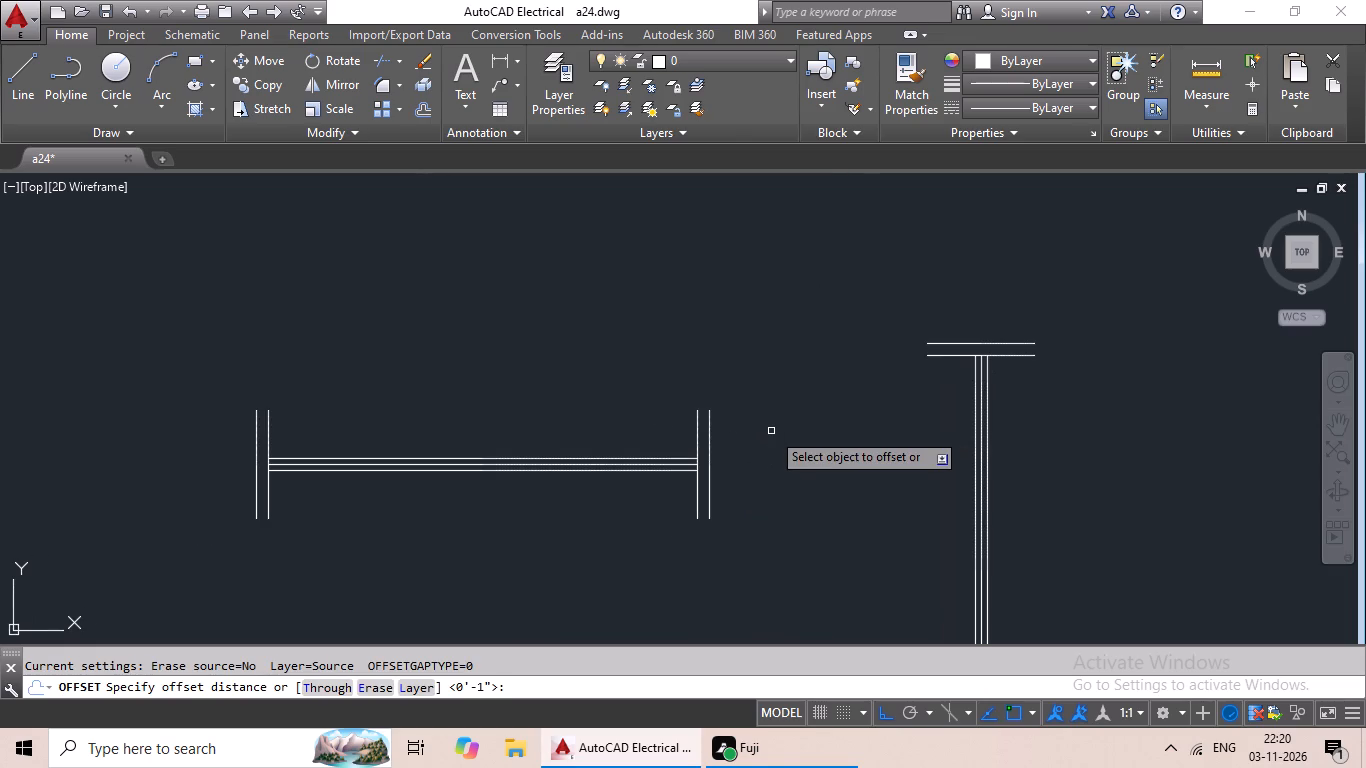
pyautogui.click(695, 416)
pyautogui.click(586, 422)
pyautogui.press('Escape')
pyautogui.press('Escape')
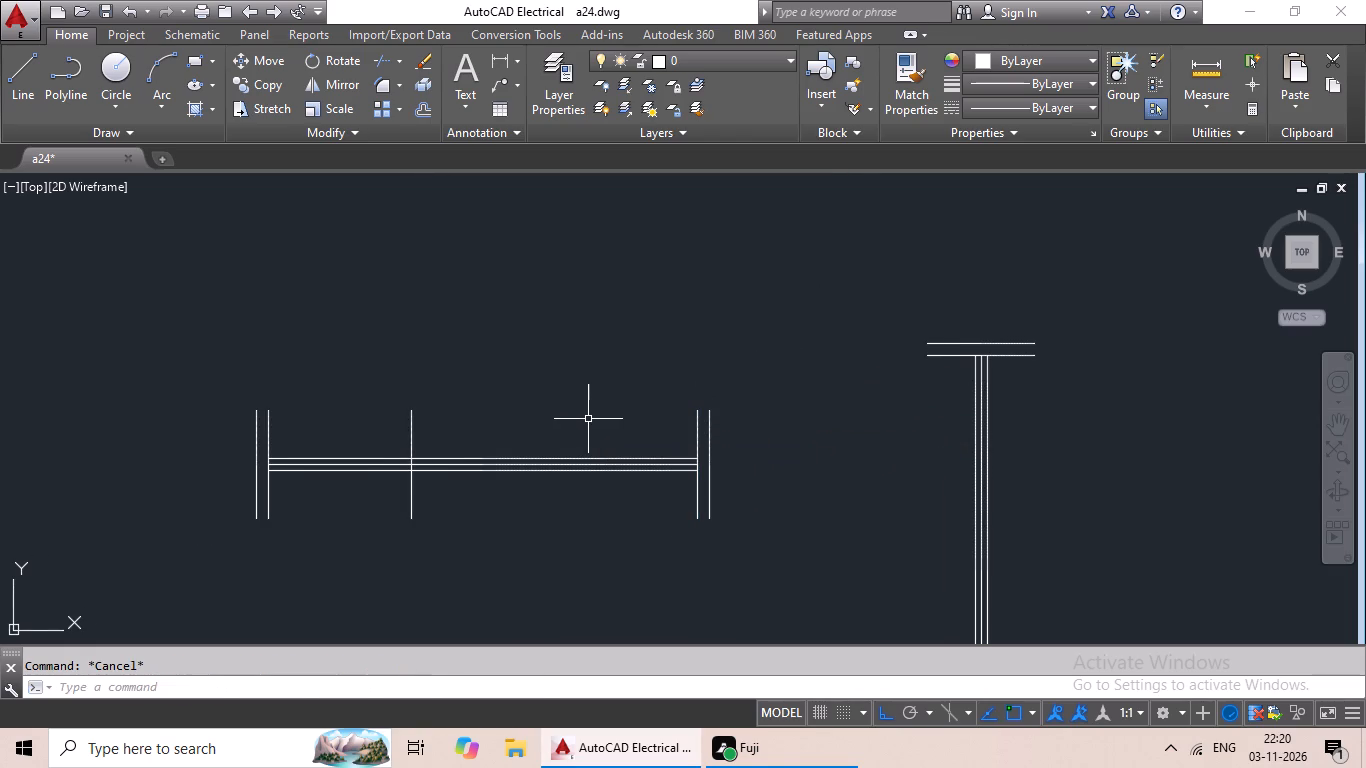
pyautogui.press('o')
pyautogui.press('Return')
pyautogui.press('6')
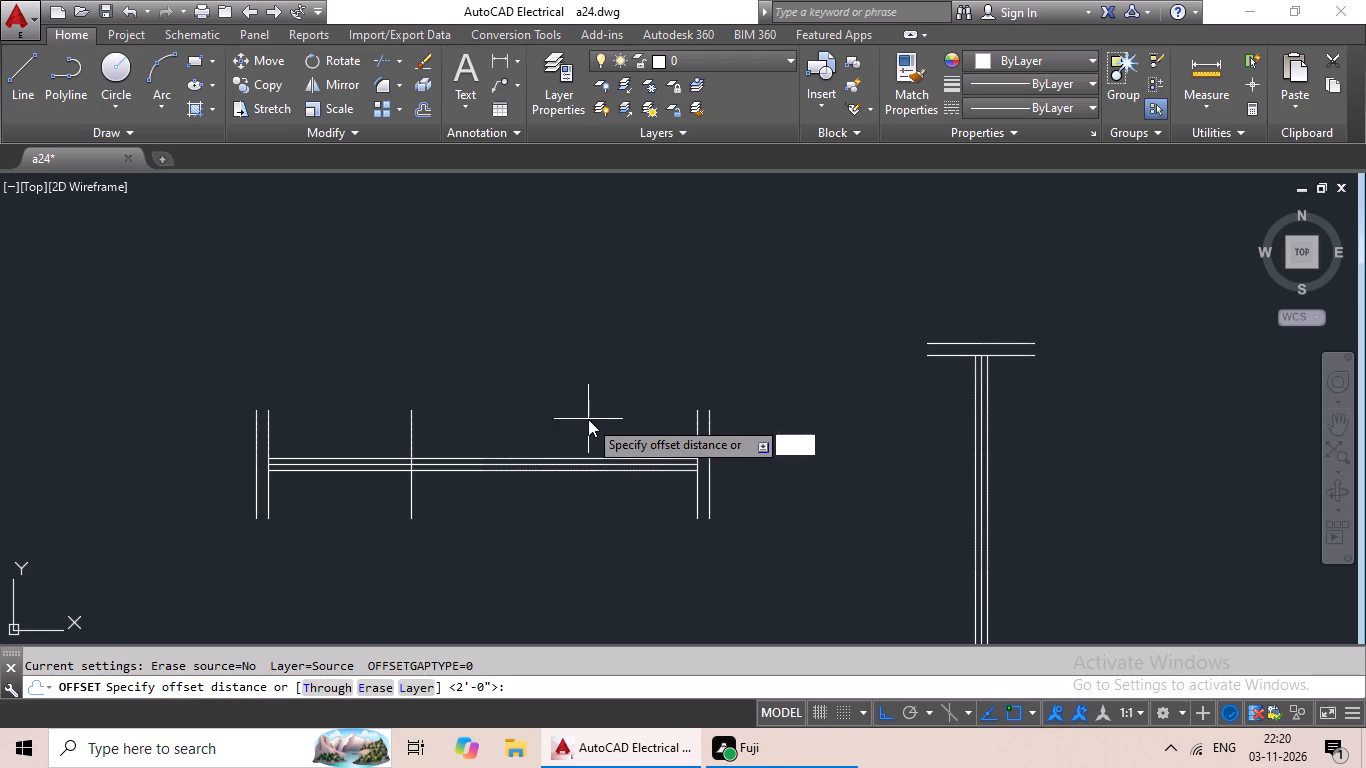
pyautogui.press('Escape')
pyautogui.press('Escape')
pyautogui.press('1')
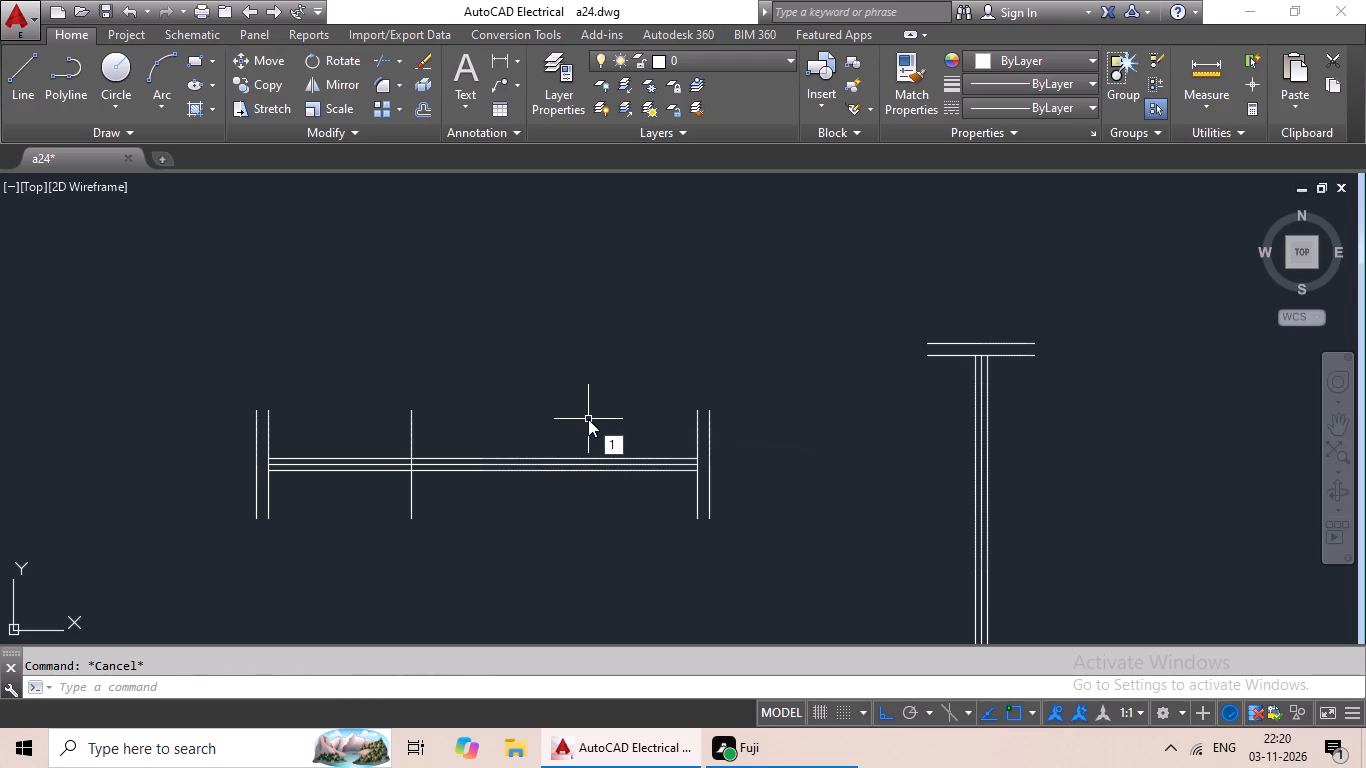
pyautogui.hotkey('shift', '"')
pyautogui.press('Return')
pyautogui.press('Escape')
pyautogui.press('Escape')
# Offset the new intermediate vertical line 1" to the left to form a double end line.
pyautogui.press('o')
pyautogui.press('Return')
pyautogui.write('1"')
pyautogui.press('Return')
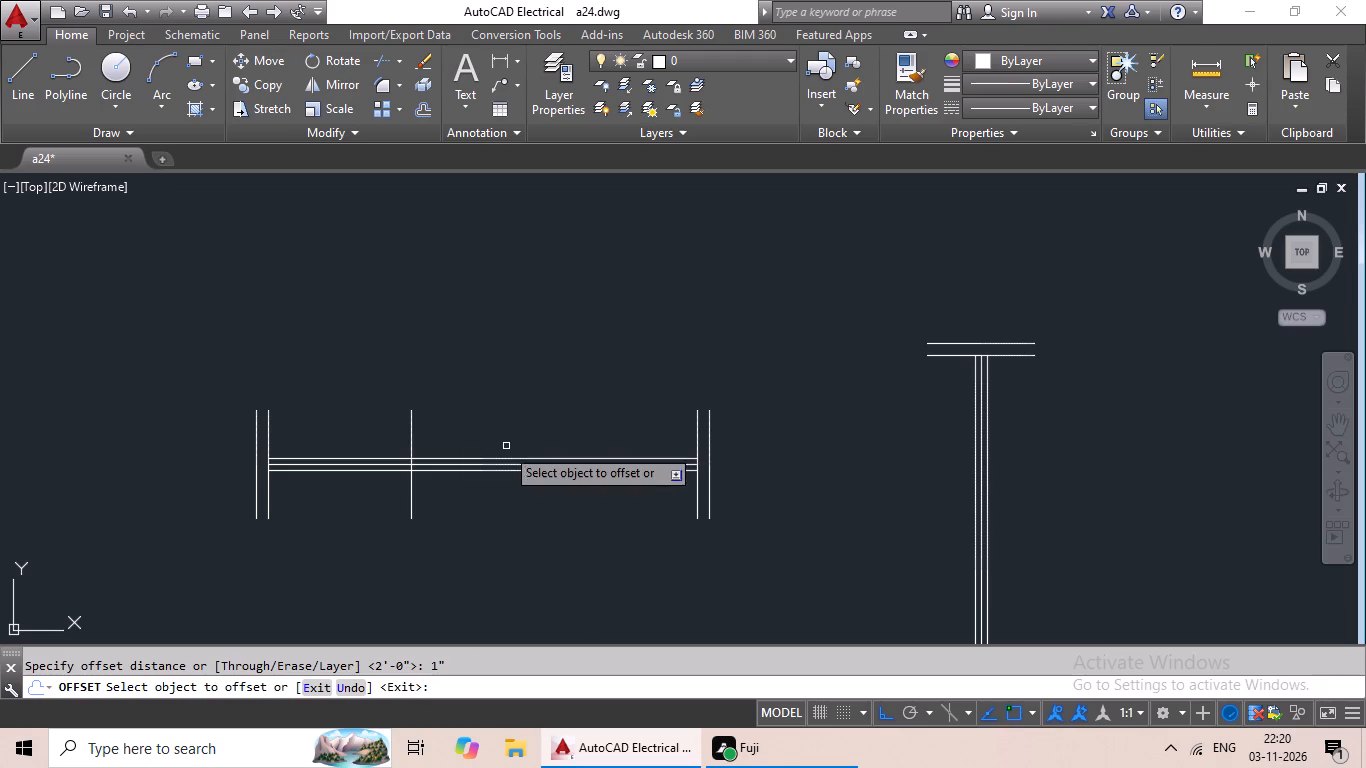
pyautogui.moveTo(413, 419); pyautogui.dragTo(371, 423)
pyautogui.click(350, 423)
pyautogui.press('Escape')
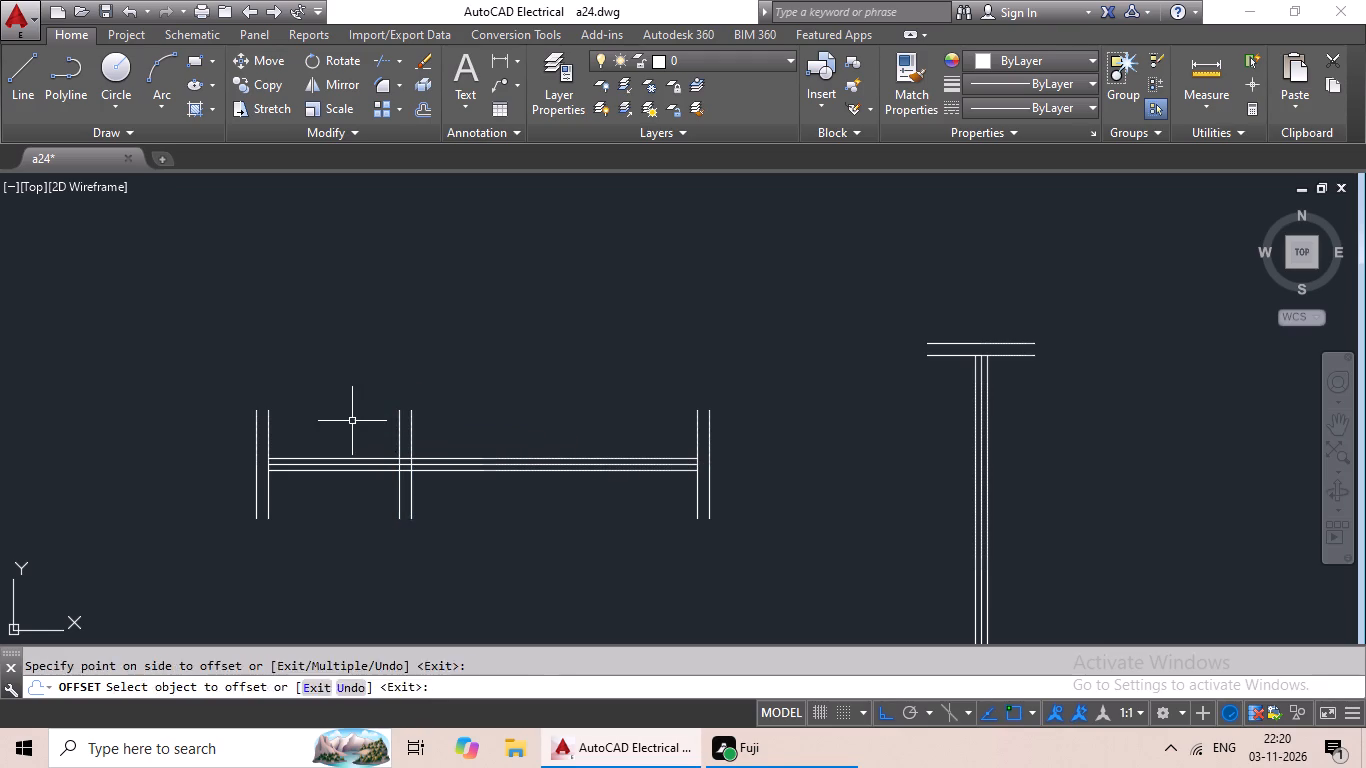
pyautogui.press('Escape')
# Trim the three horizontal lines between the two intermediate vertical lines.
pyautogui.write('tr')
pyautogui.press('space')
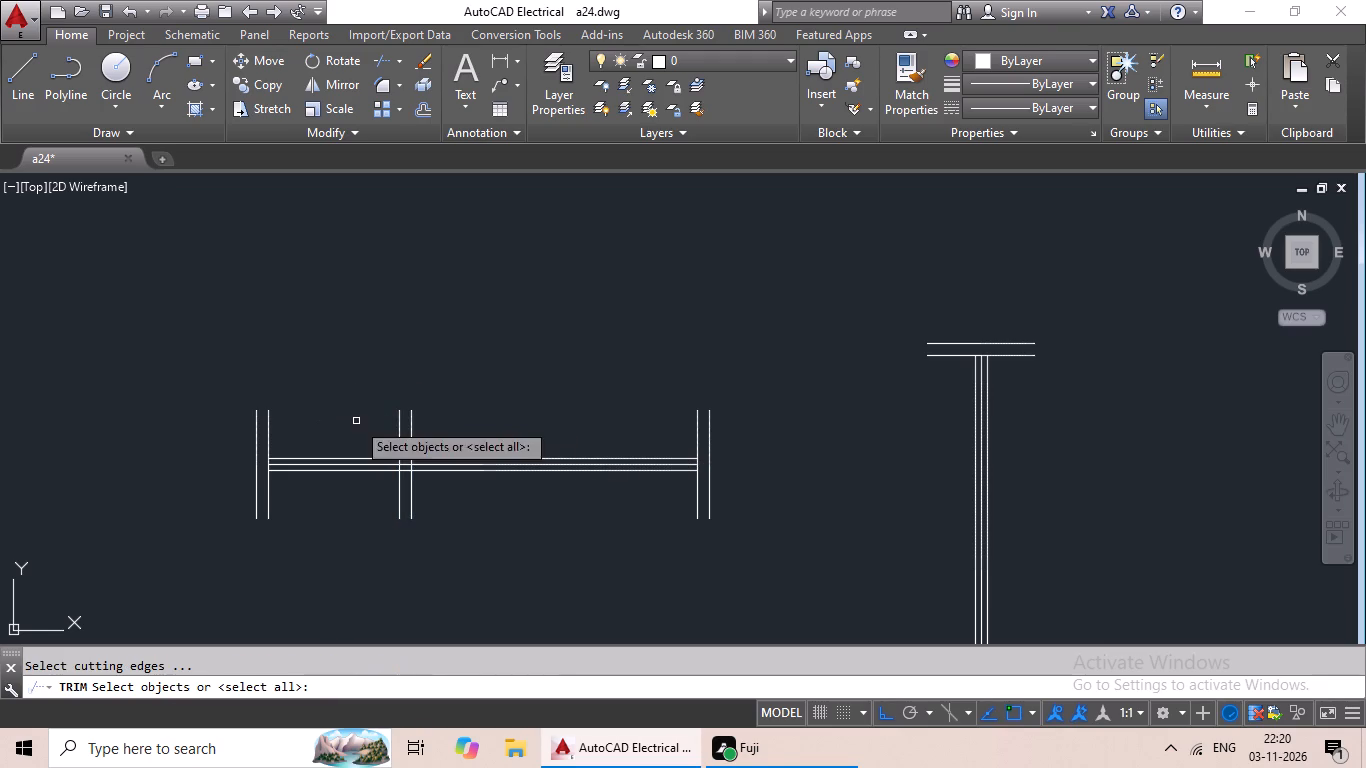
pyautogui.scroll(4, 407, 477)
pyautogui.moveTo(402, 337); pyautogui.dragTo(396, 455)
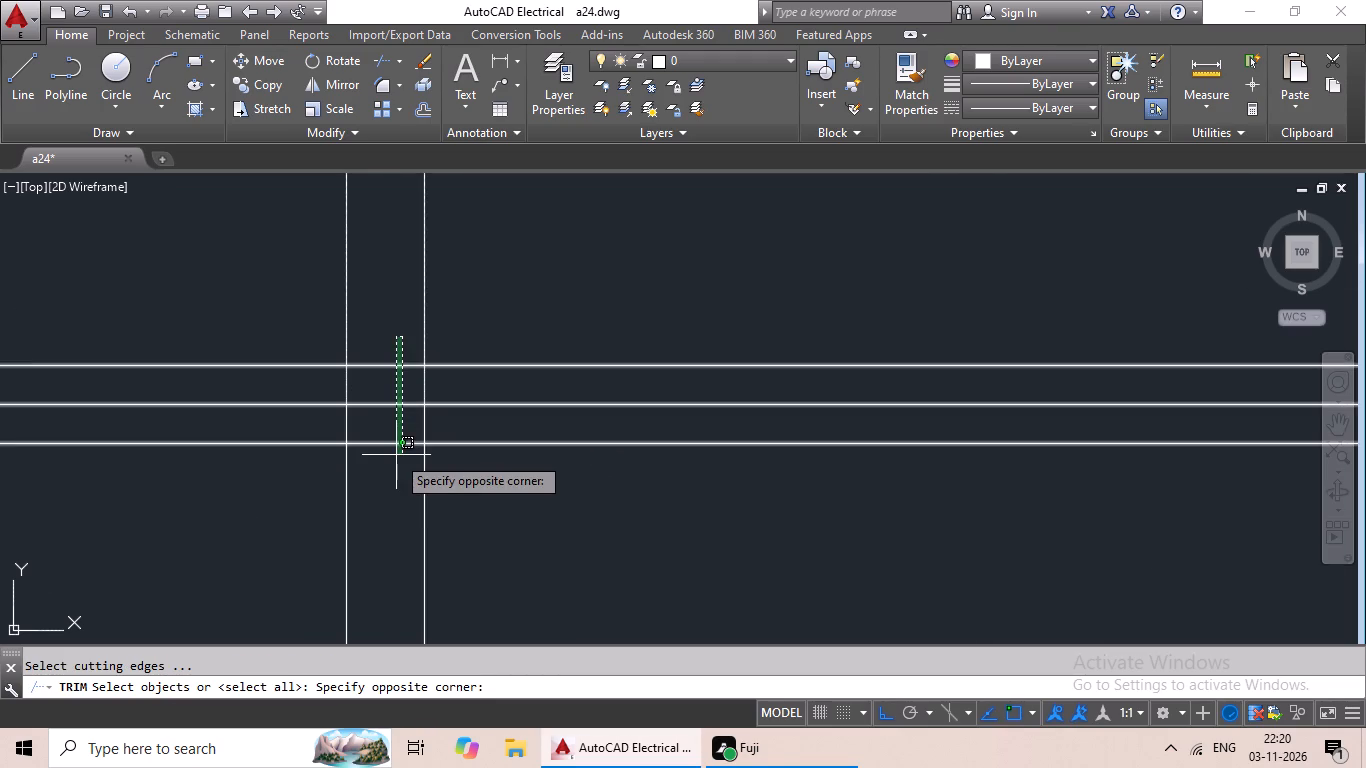
pyautogui.press('Escape')
pyautogui.press('t')
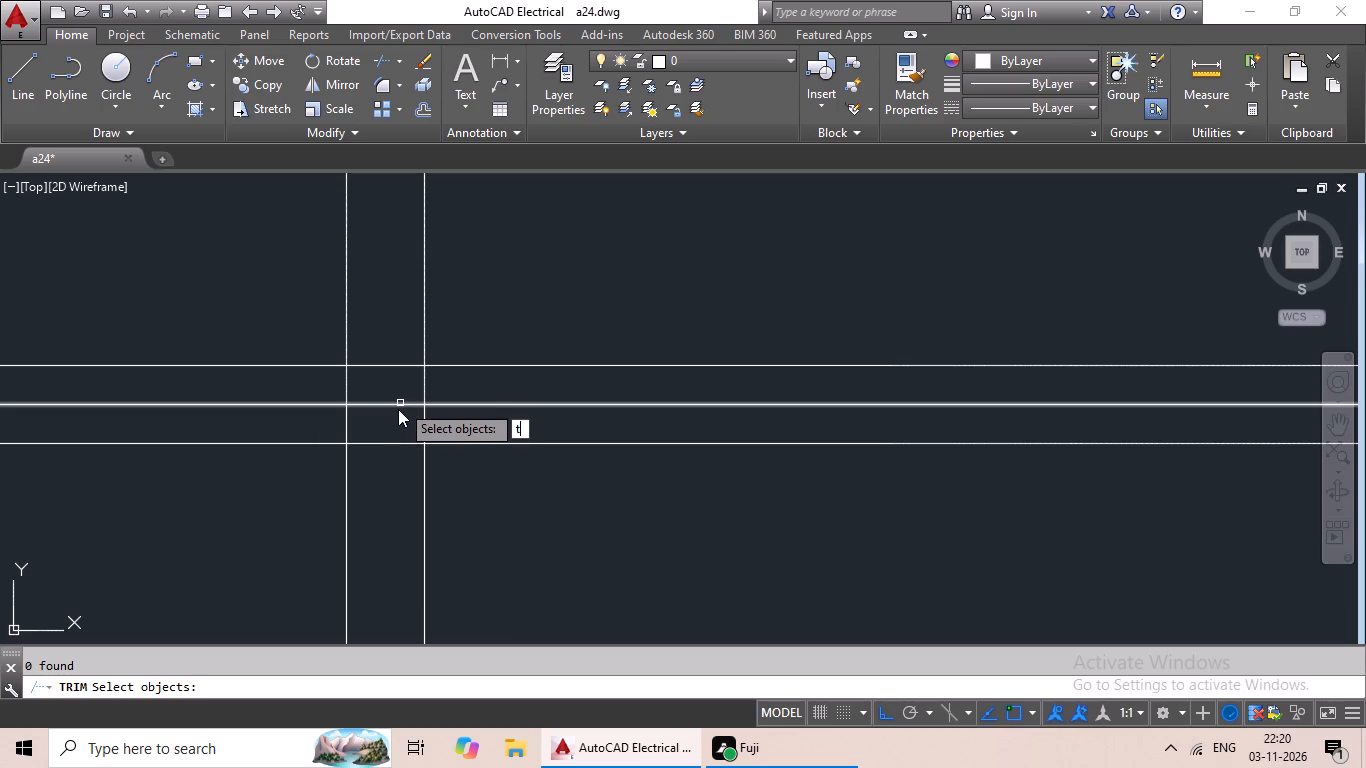
pyautogui.press('r')
pyautogui.press('space')
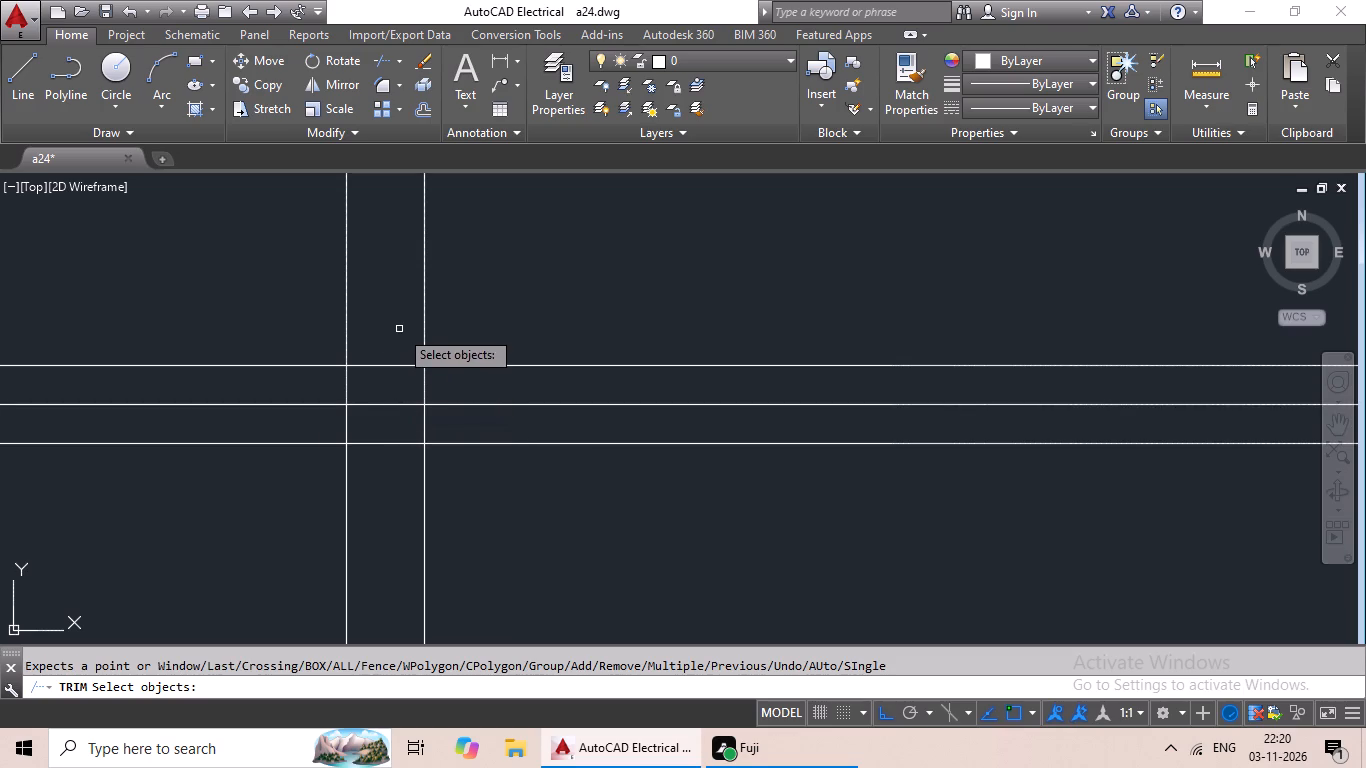
pyautogui.press('space')
pyautogui.moveTo(399, 332); pyautogui.dragTo(389, 456)
pyautogui.click(389, 456)
pyautogui.scroll(-2, 394, 441)
pyautogui.moveTo(394, 440); pyautogui.dragTo(452, 434, button='middle')
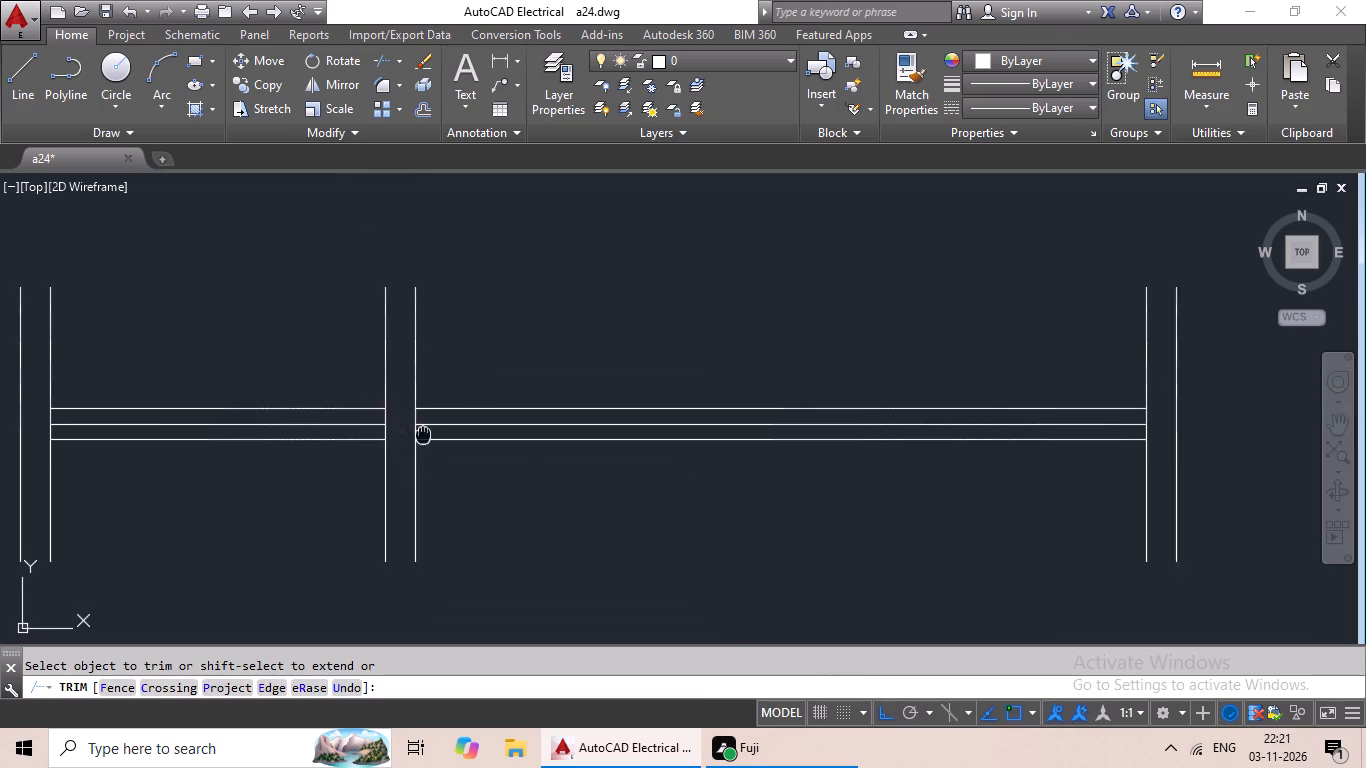
pyautogui.moveTo(452, 434); pyautogui.dragTo(578, 424, button='middle')
pyautogui.press('Escape')
# Delete the leftover left portion with its double end line, leaving a 2' horizontal element.
pyautogui.moveTo(397, 334); pyautogui.dragTo(146, 449)
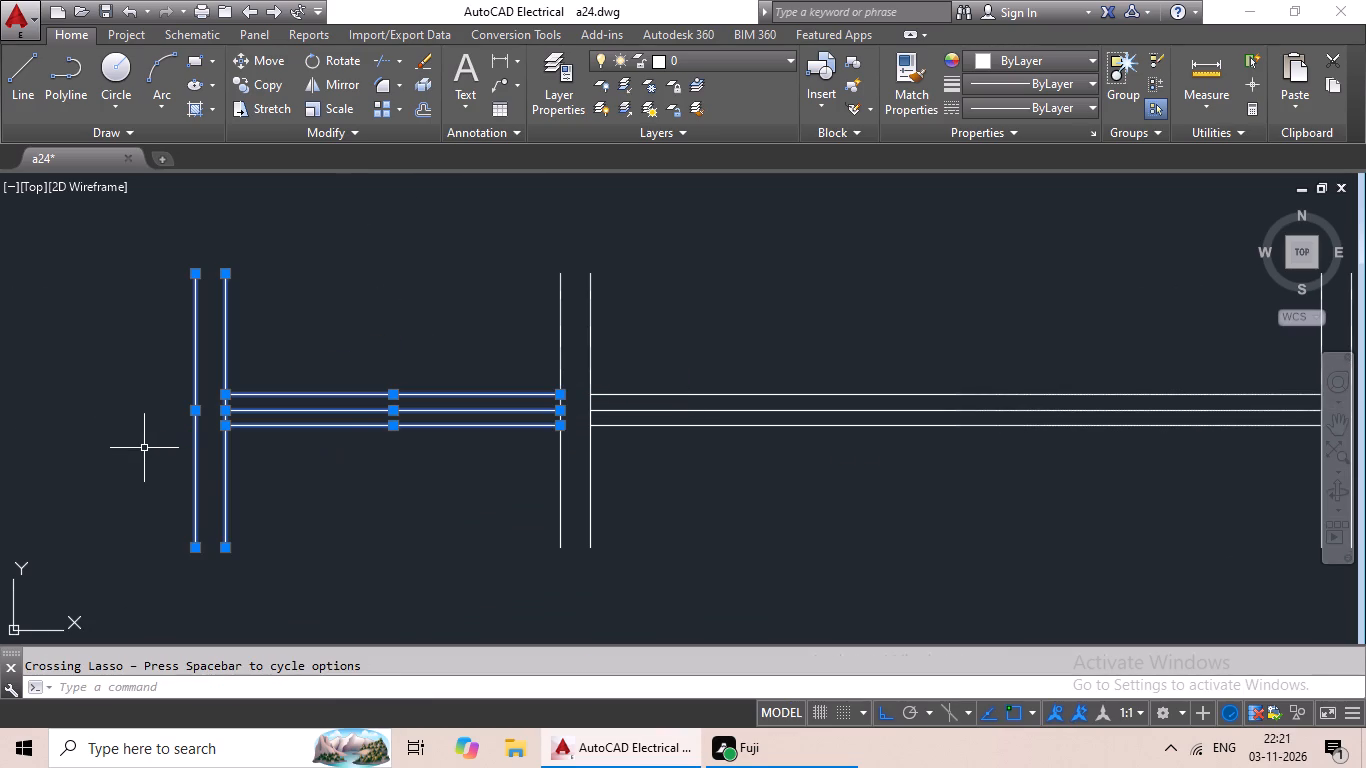
pyautogui.press('Delete')
# Copy the whole 2' horizontal element and paste the duplicate directly below it.
pyautogui.scroll(-2, 214, 418)
pyautogui.moveTo(357, 391); pyautogui.dragTo(300, 358, button='middle')
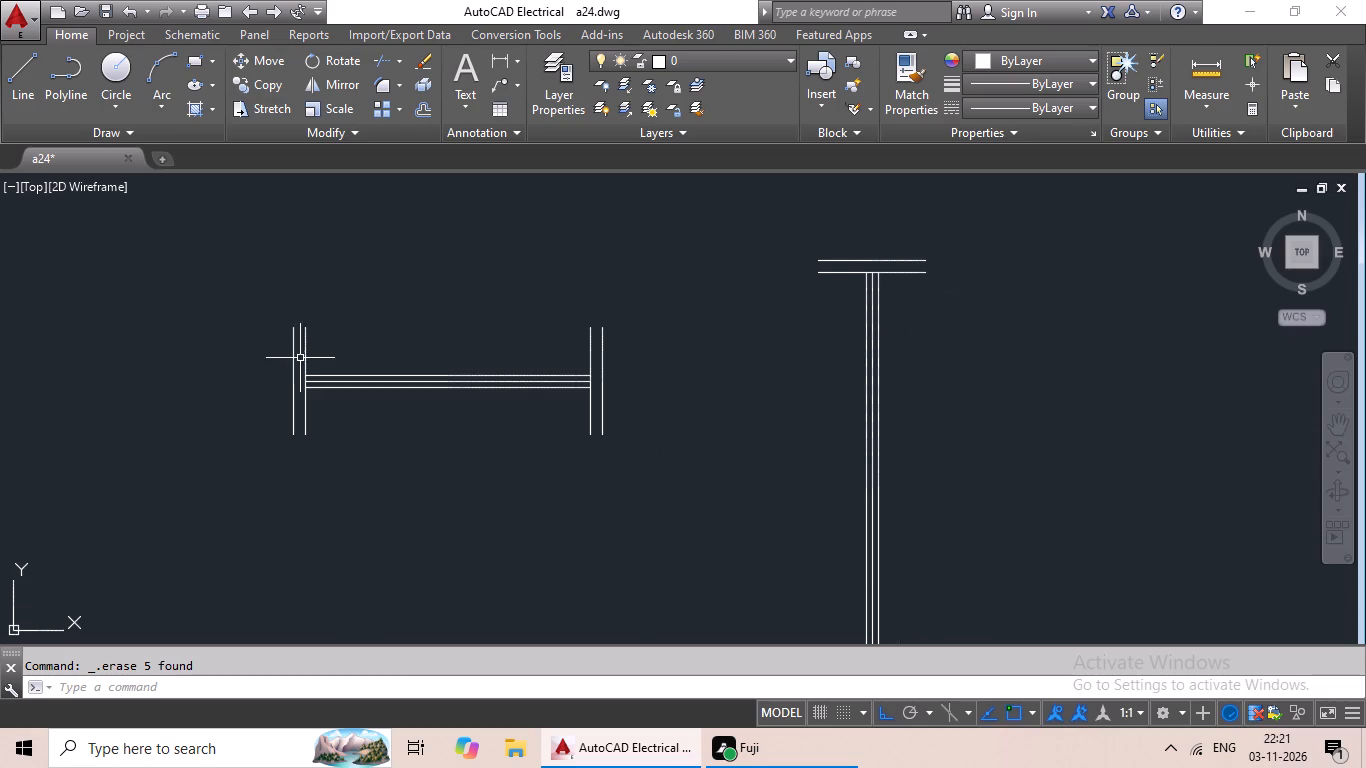
pyautogui.moveTo(378, 268); pyautogui.dragTo(707, 300)
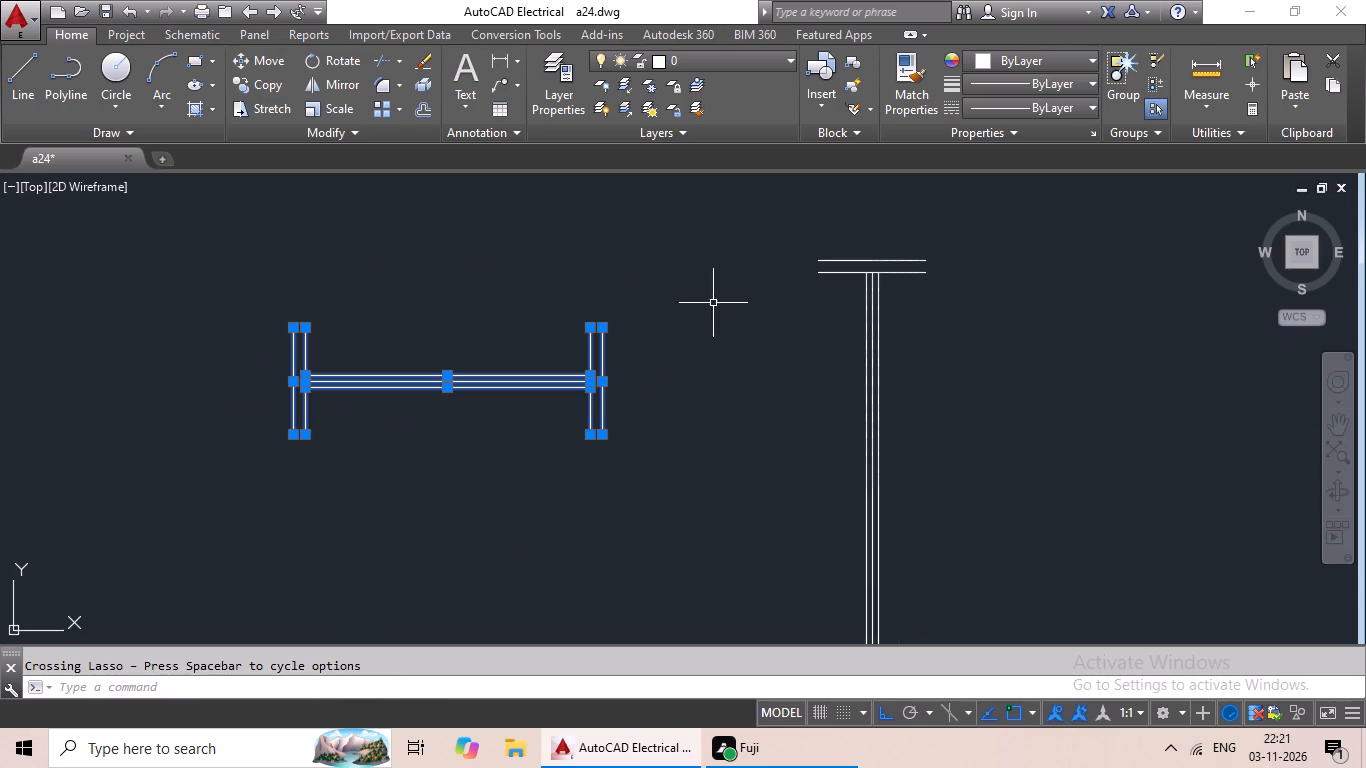
pyautogui.hotkey('ctrl', 'c')
pyautogui.hotkey('ctrl', 'v')
pyautogui.moveTo(415, 379); pyautogui.dragTo(461, 268, button='middle')
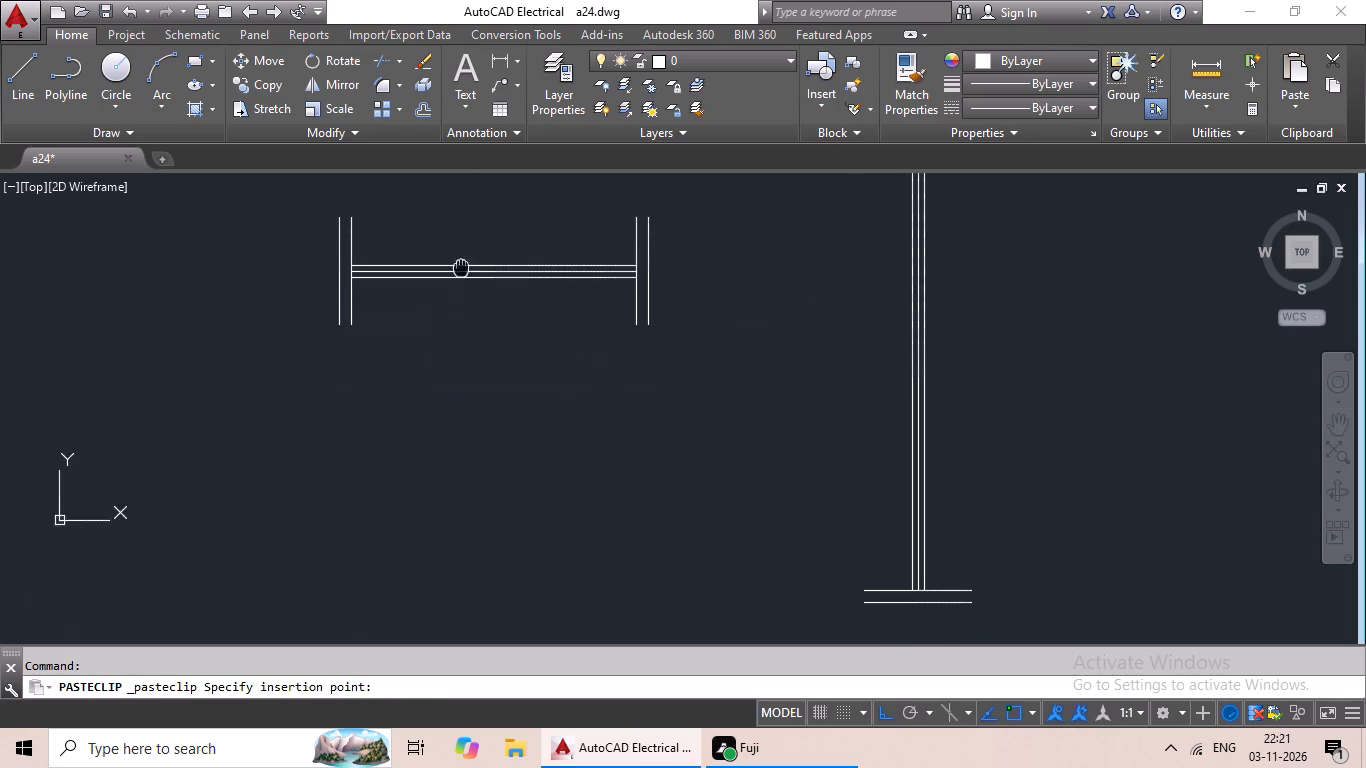
pyautogui.moveTo(372, 446); pyautogui.dragTo(418, 396, button='middle')
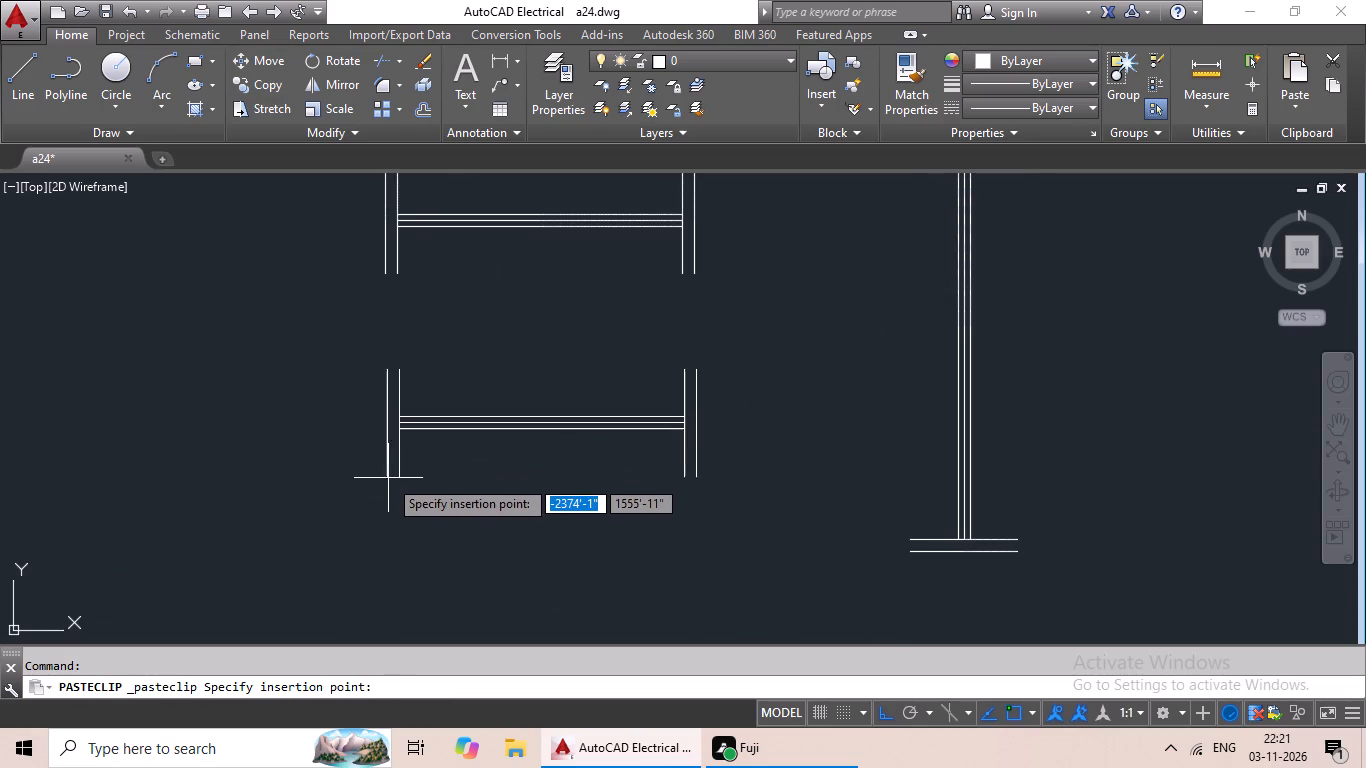
pyautogui.click(388, 480)
# Rotate the lower copy of the 2' element about its upper-right corner into a vertical orientation.
pyautogui.moveTo(478, 348); pyautogui.dragTo(786, 444)
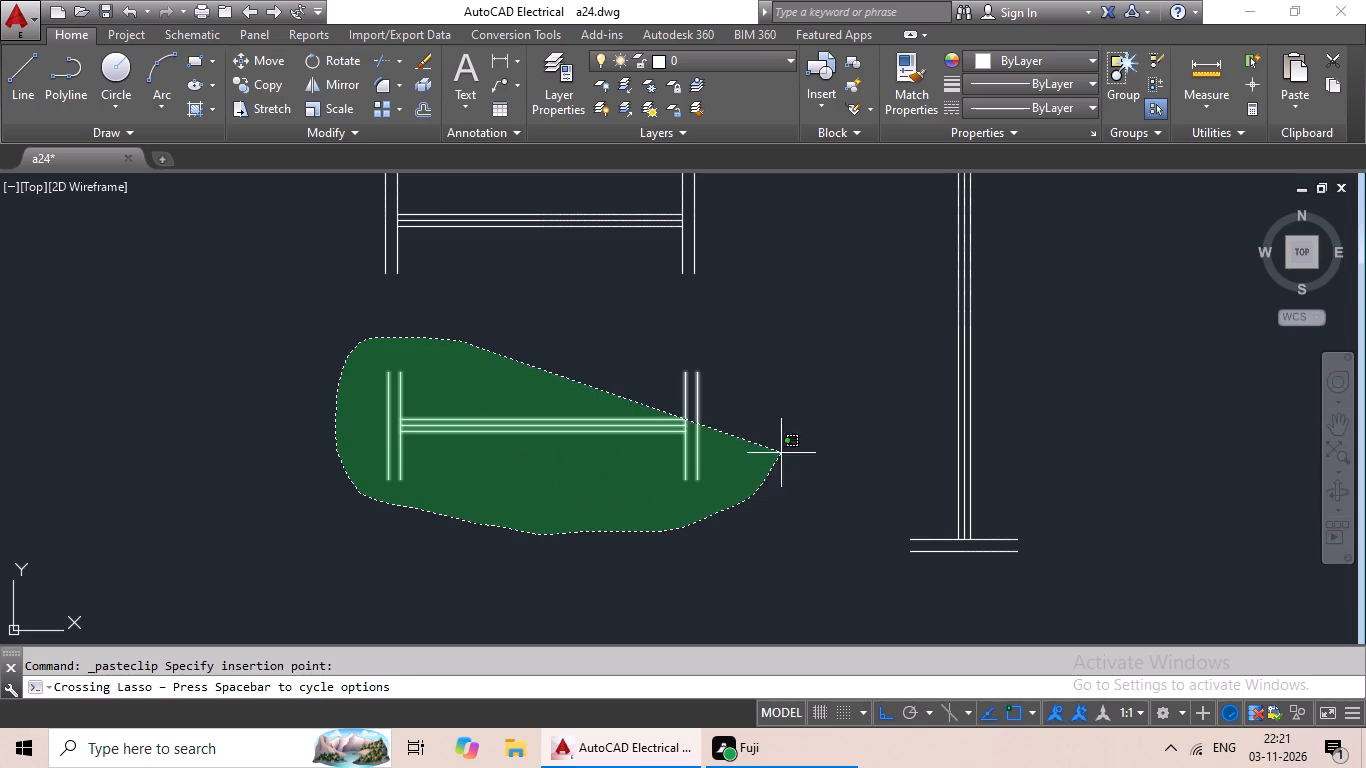
pyautogui.moveTo(786, 444); pyautogui.dragTo(794, 387)
pyautogui.click(341, 61)
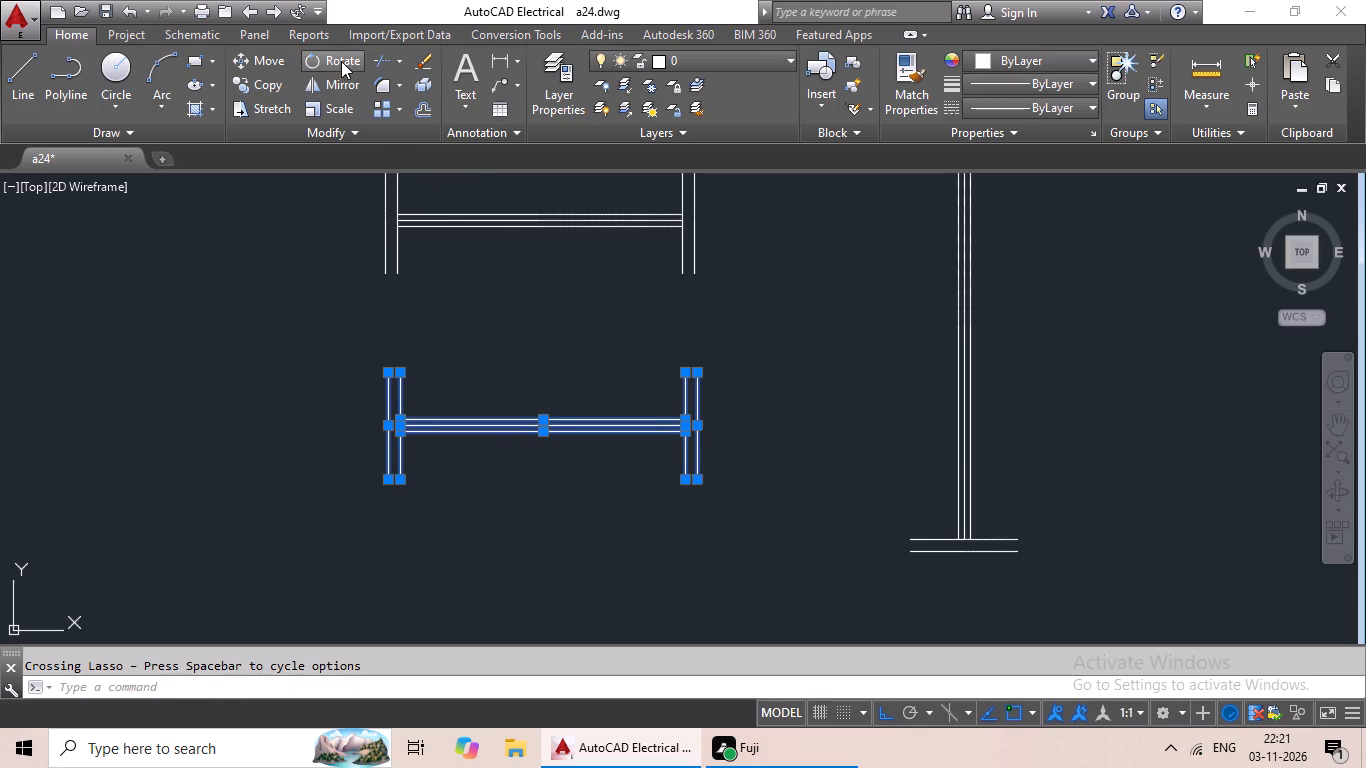
pyautogui.click(702, 374)
pyautogui.click(702, 347)
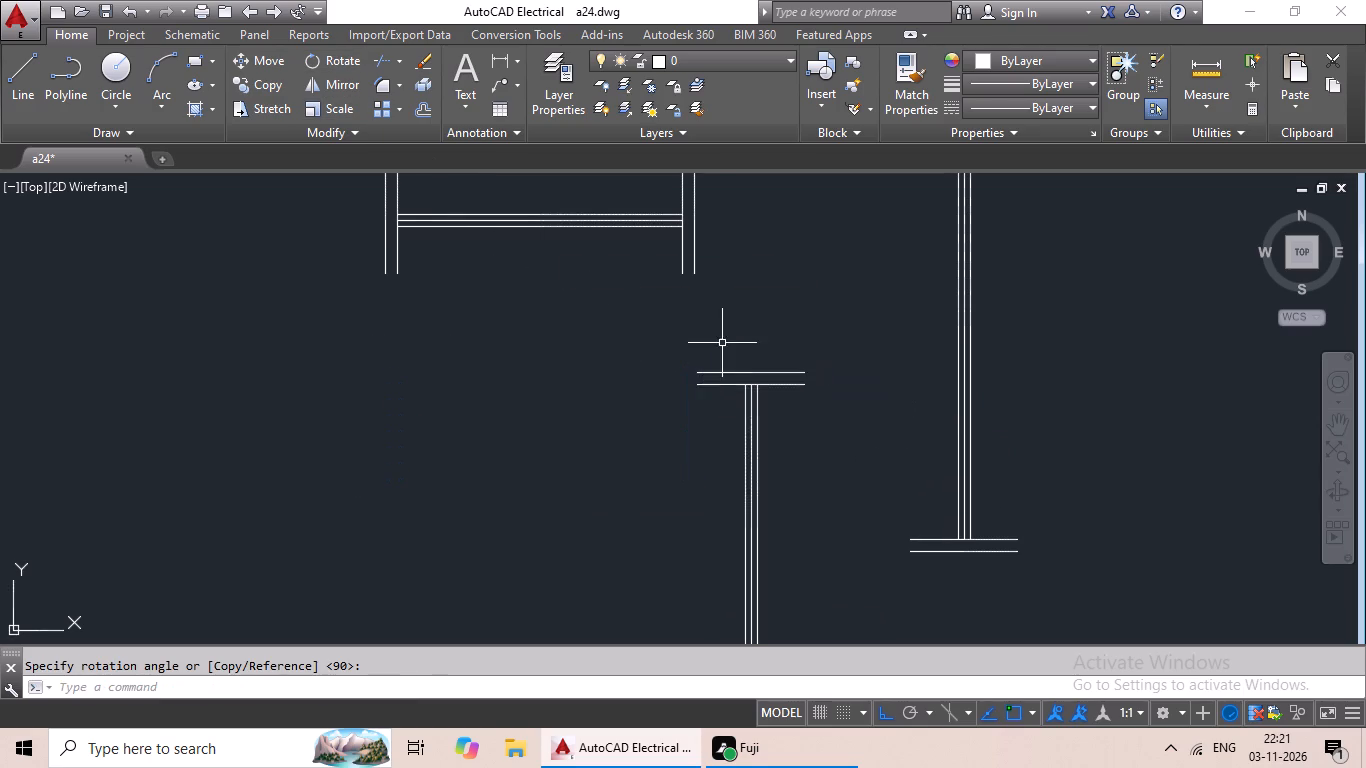
# Copy the original 3' horizontal element and paste the duplicate in the empty space to its left.
pyautogui.scroll(-4, 724, 343)
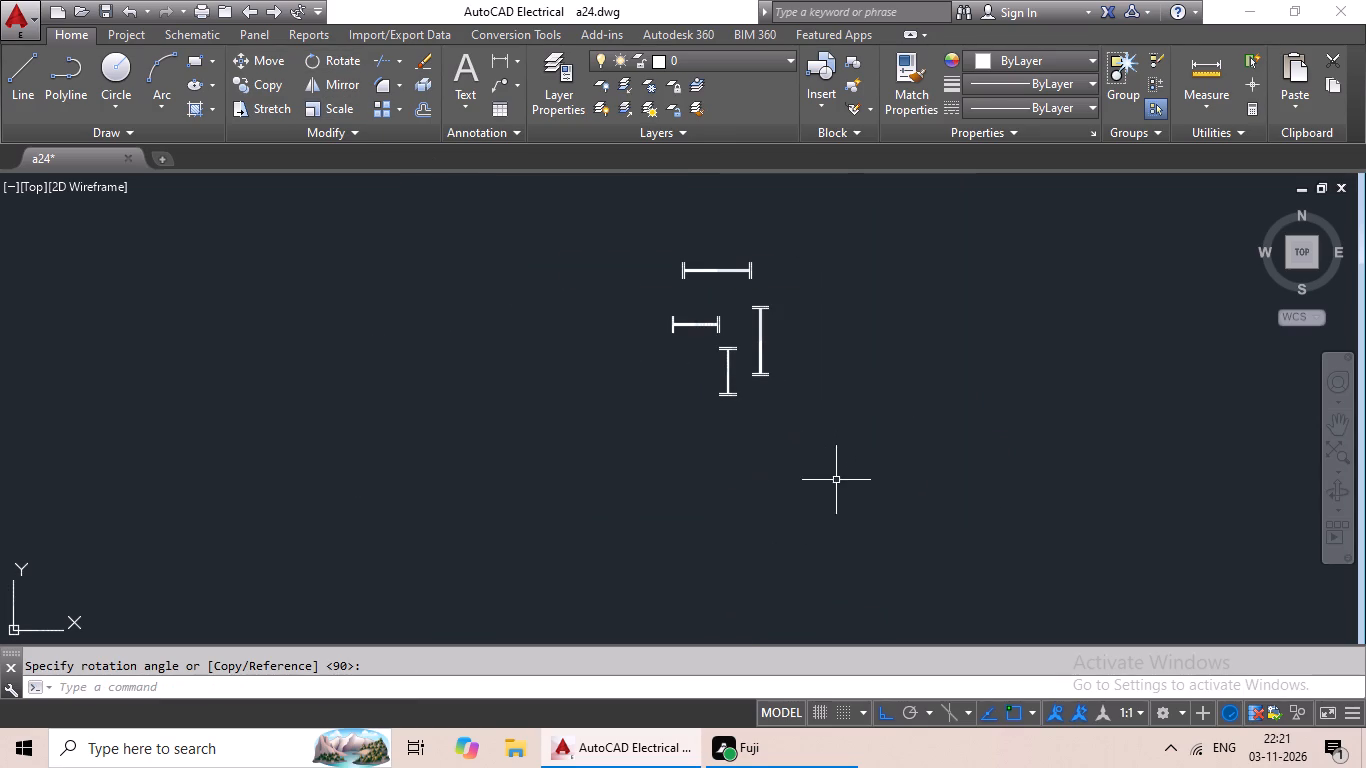
pyautogui.scroll(1, 725, 287)
pyautogui.moveTo(731, 278); pyautogui.dragTo(821, 406, button='middle')
pyautogui.scroll(1, 799, 383)
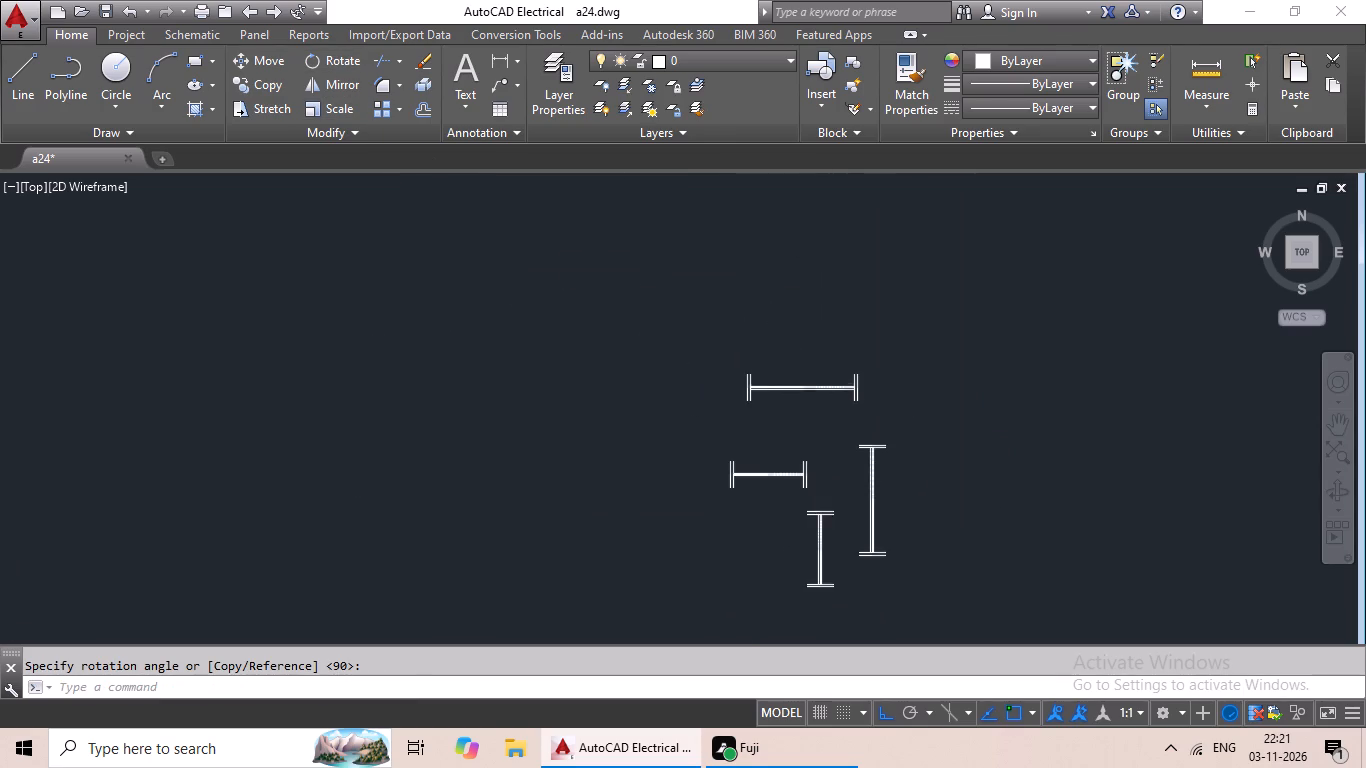
pyautogui.scroll(1, 799, 383)
pyautogui.moveTo(812, 360); pyautogui.dragTo(1139, 388)
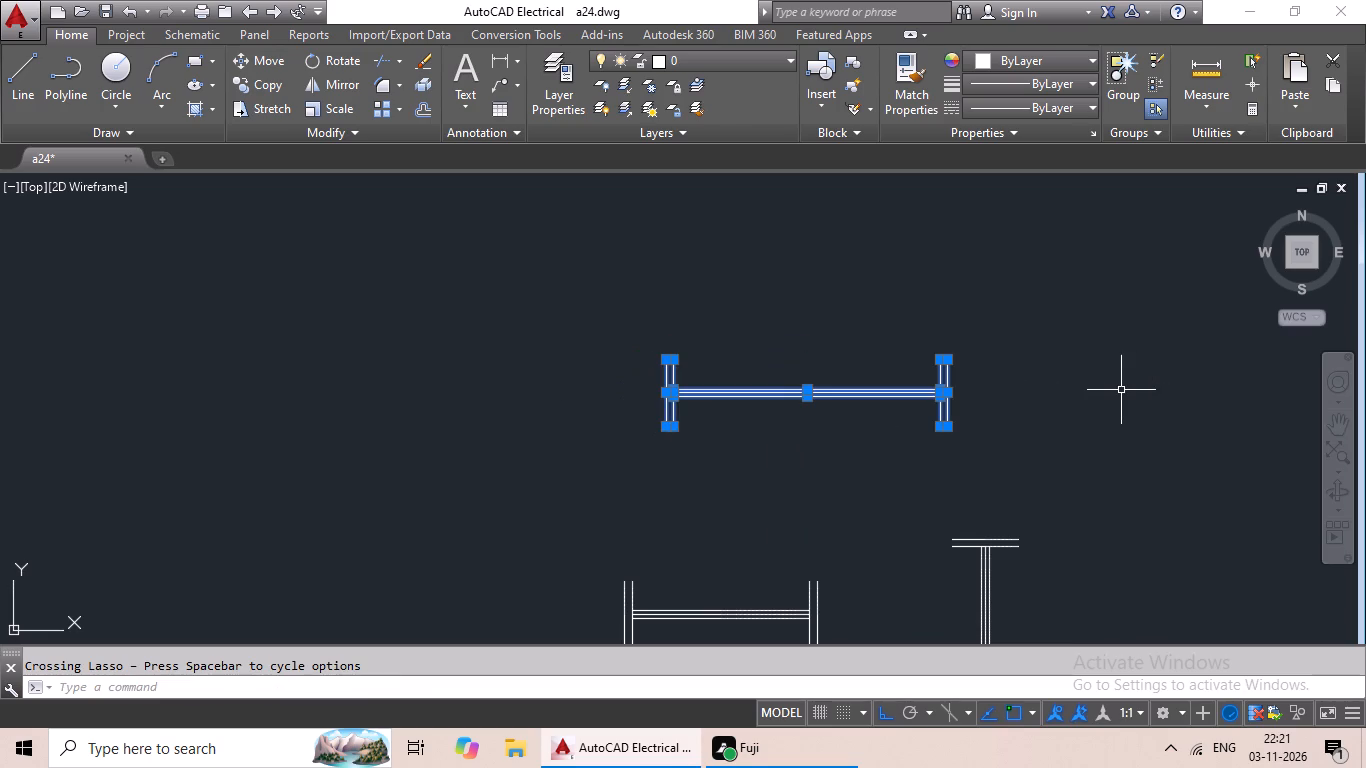
pyautogui.hotkey('ctrl', 'c')
pyautogui.hotkey('ctrl', 'v')
pyautogui.keyDown('ctrl'); pyautogui.moveTo(564, 387); pyautogui.dragTo(785, 312, button='middle'); pyautogui.keyUp('ctrl')
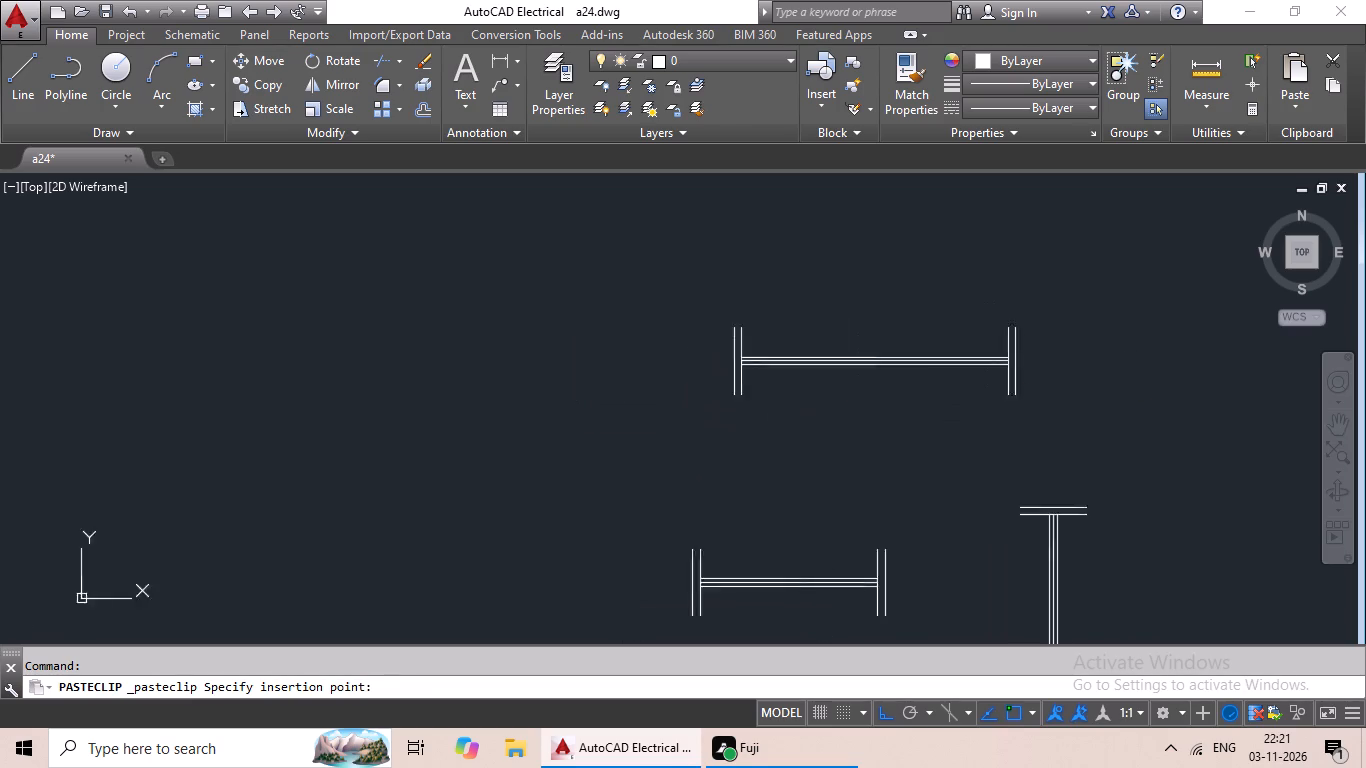
pyautogui.keyDown('ctrl'); pyautogui.moveTo(785, 312); pyautogui.dragTo(787, 311, button='middle'); pyautogui.keyUp('ctrl')
pyautogui.moveTo(344, 447); pyautogui.dragTo(603, 391, button='middle')
pyautogui.moveTo(550, 434); pyautogui.dragTo(561, 443)
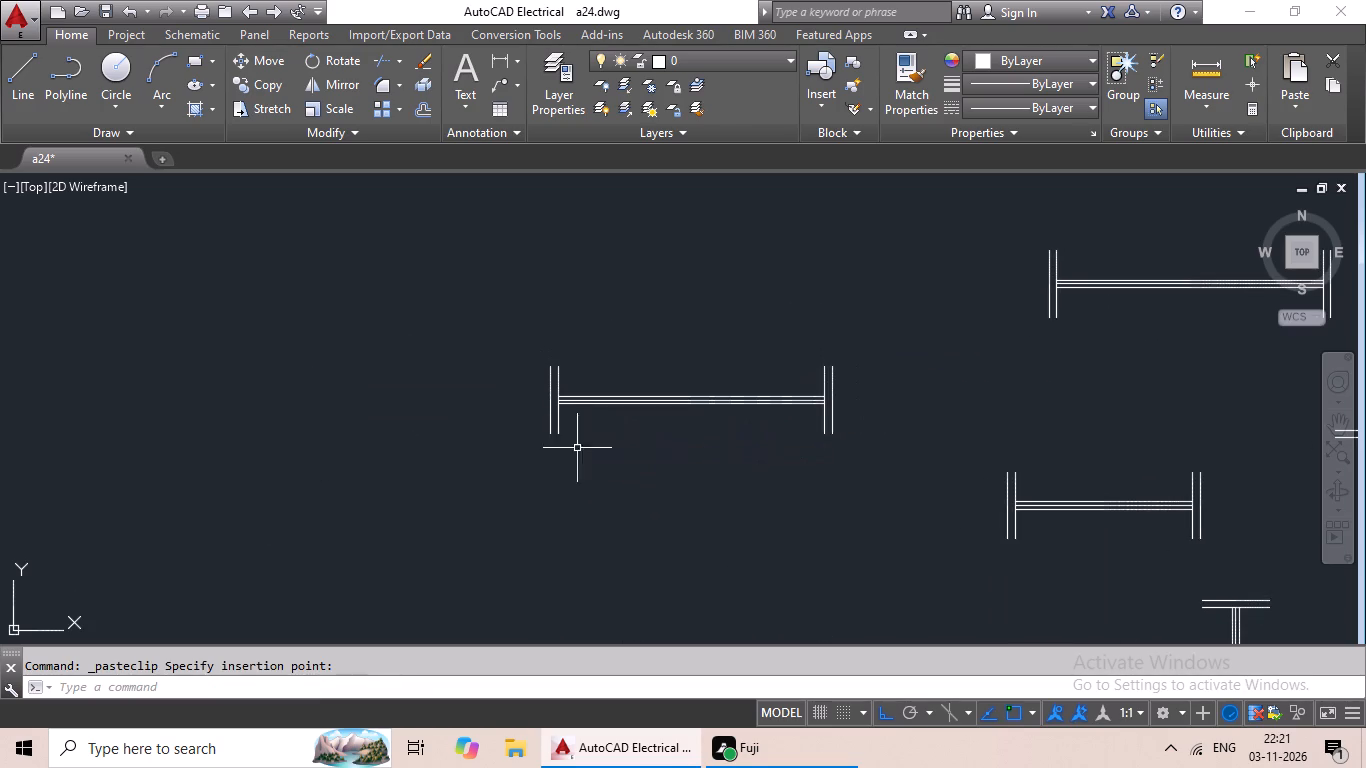
# Delete the double end lines at both ends of the new 3' copy, keeping its three horizontal lines.
pyautogui.scroll(2, 838, 377)
pyautogui.moveTo(917, 357); pyautogui.dragTo(706, 375)
pyautogui.moveTo(448, 362); pyautogui.dragTo(0, 362)
pyautogui.press('Delete')
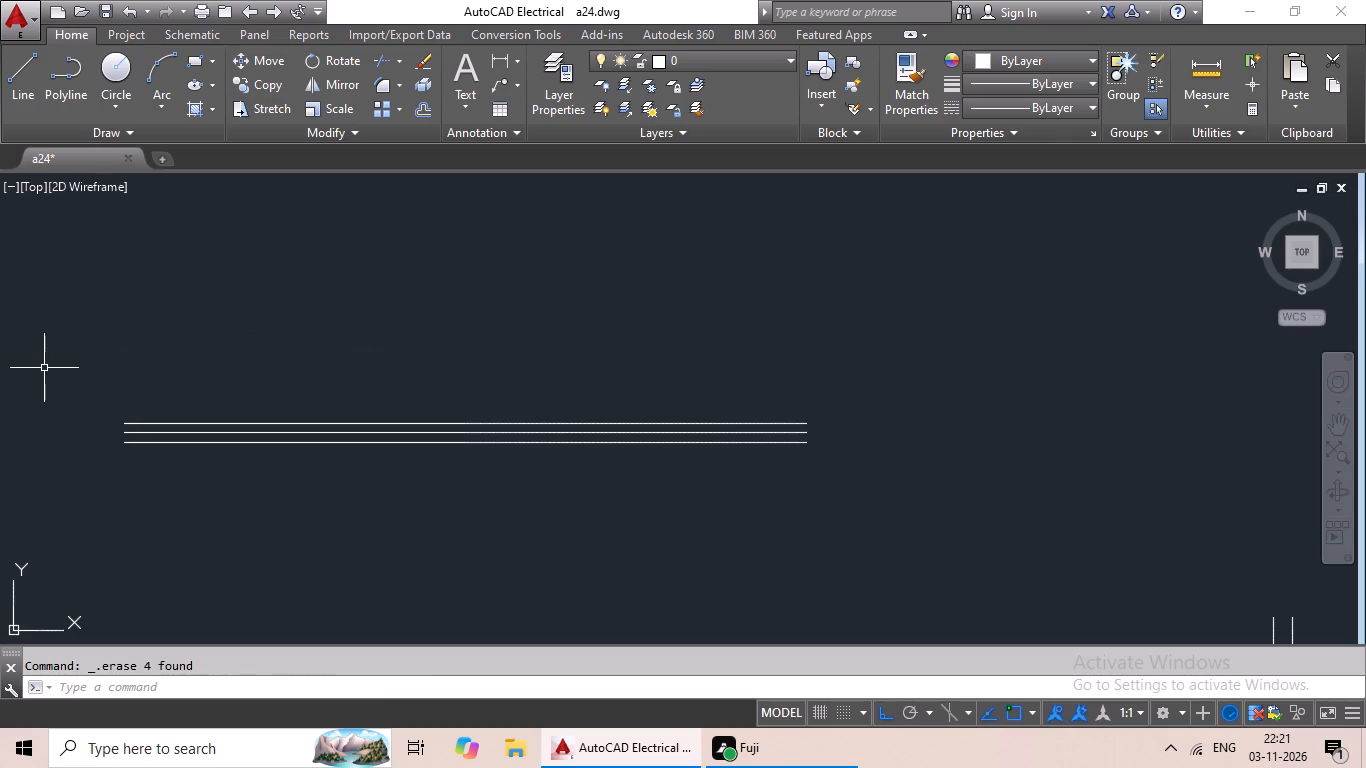
# Draw a 6" vertical line just beyond the right end of the three horizontal lines.
pyautogui.click(25, 80)
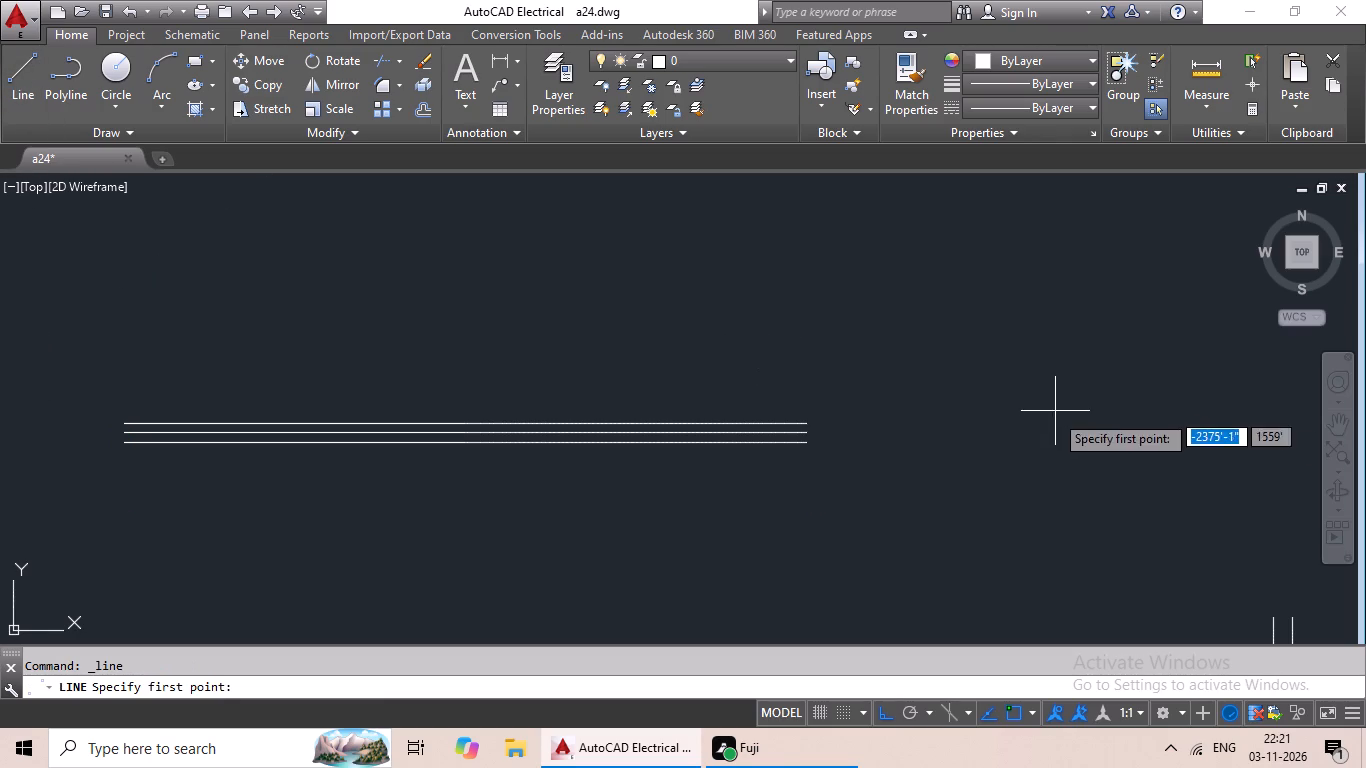
pyautogui.click(863, 383)
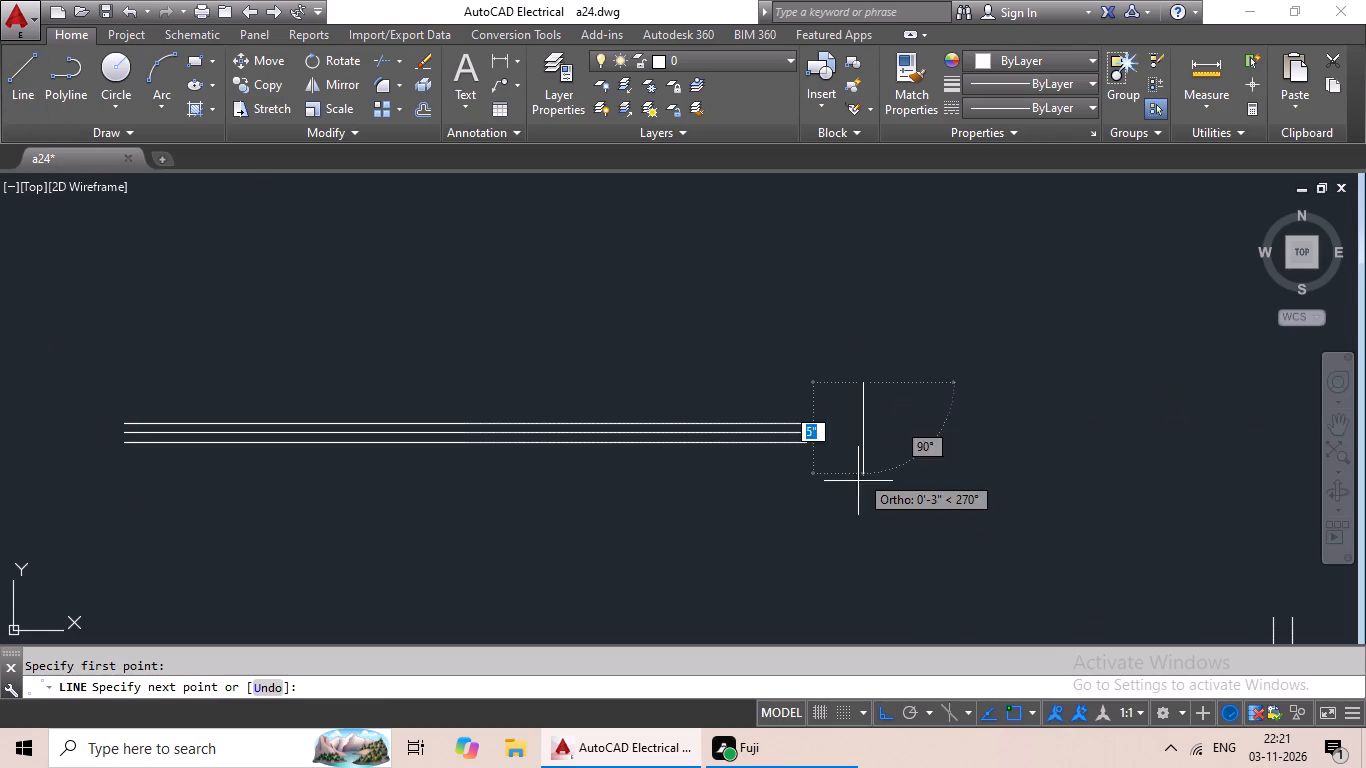
pyautogui.press('6')
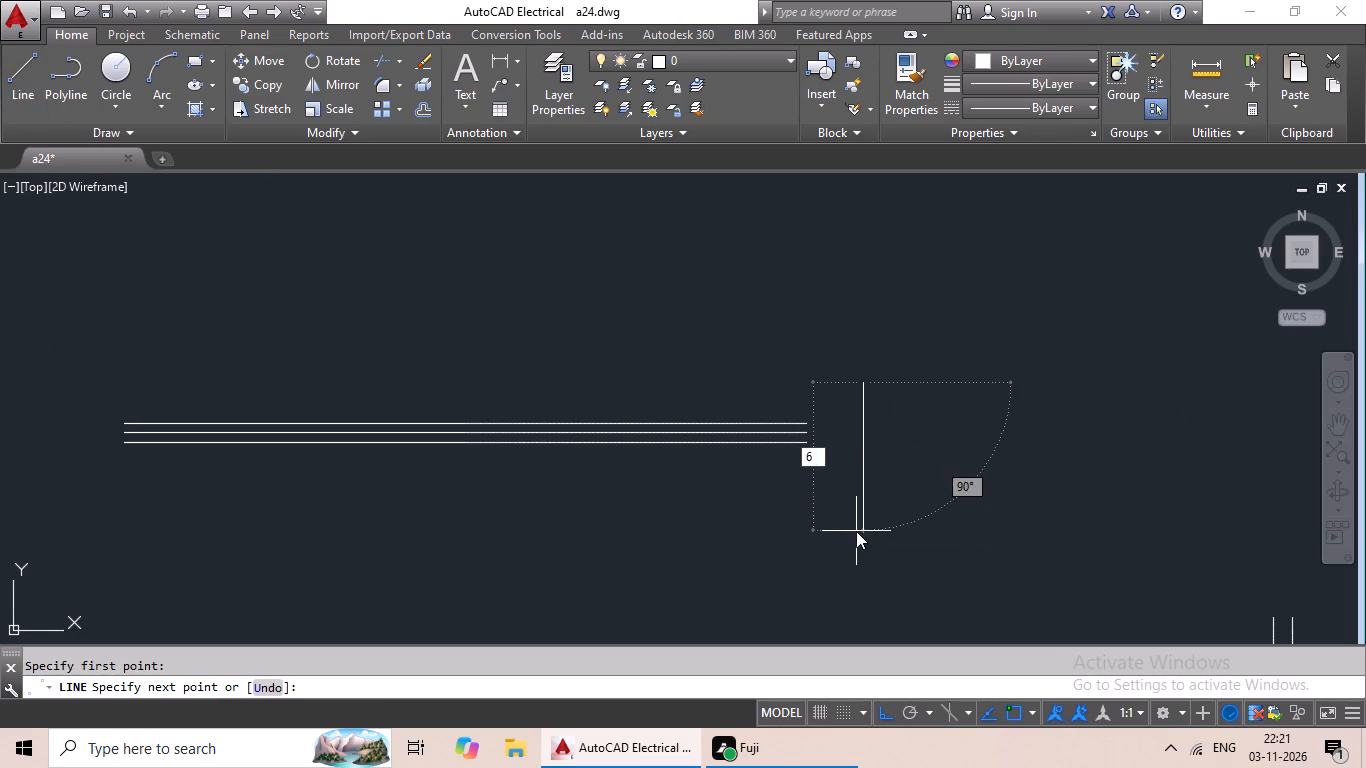
pyautogui.hotkey('shift', '"')
pyautogui.press('Return')
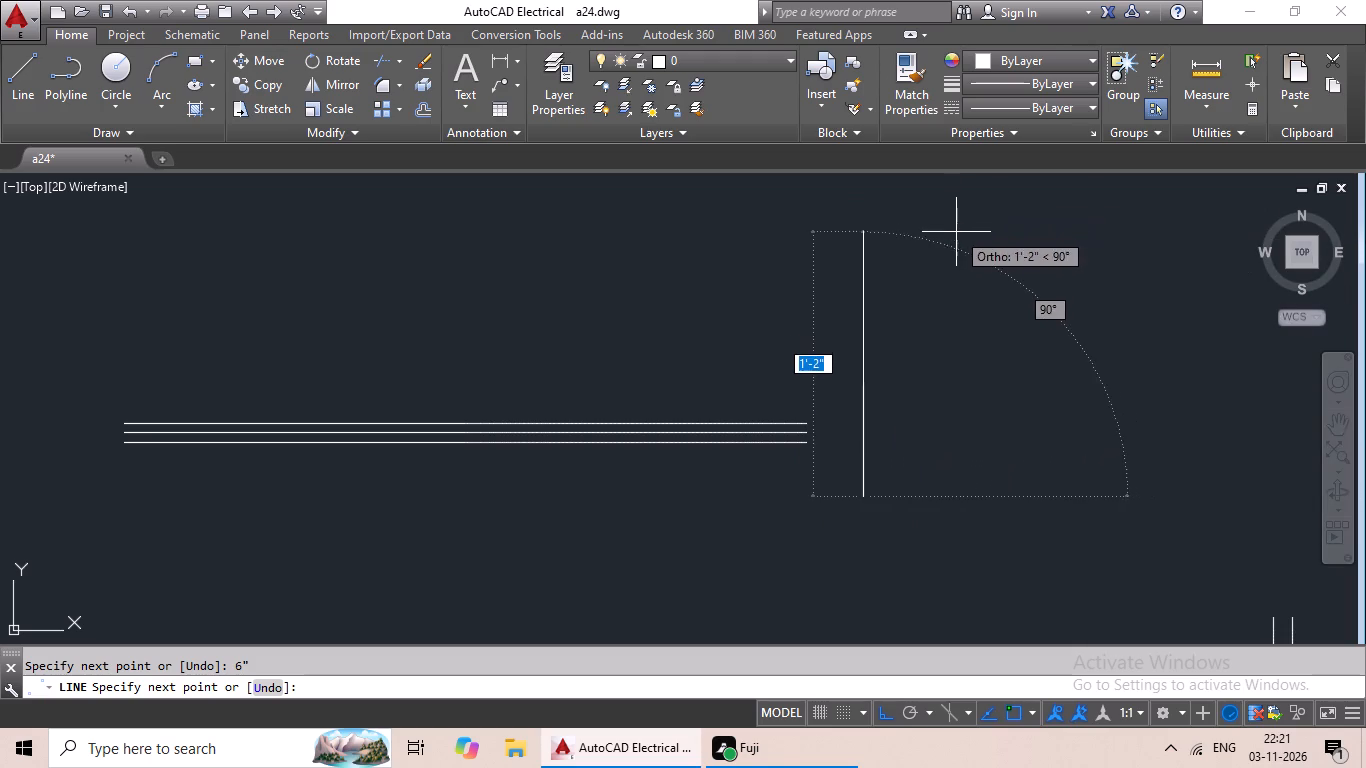
pyautogui.press('Escape')
# Copy the 6" line by its midpoint onto the right end of the middle horizontal line and delete the original.
pyautogui.click(865, 436)
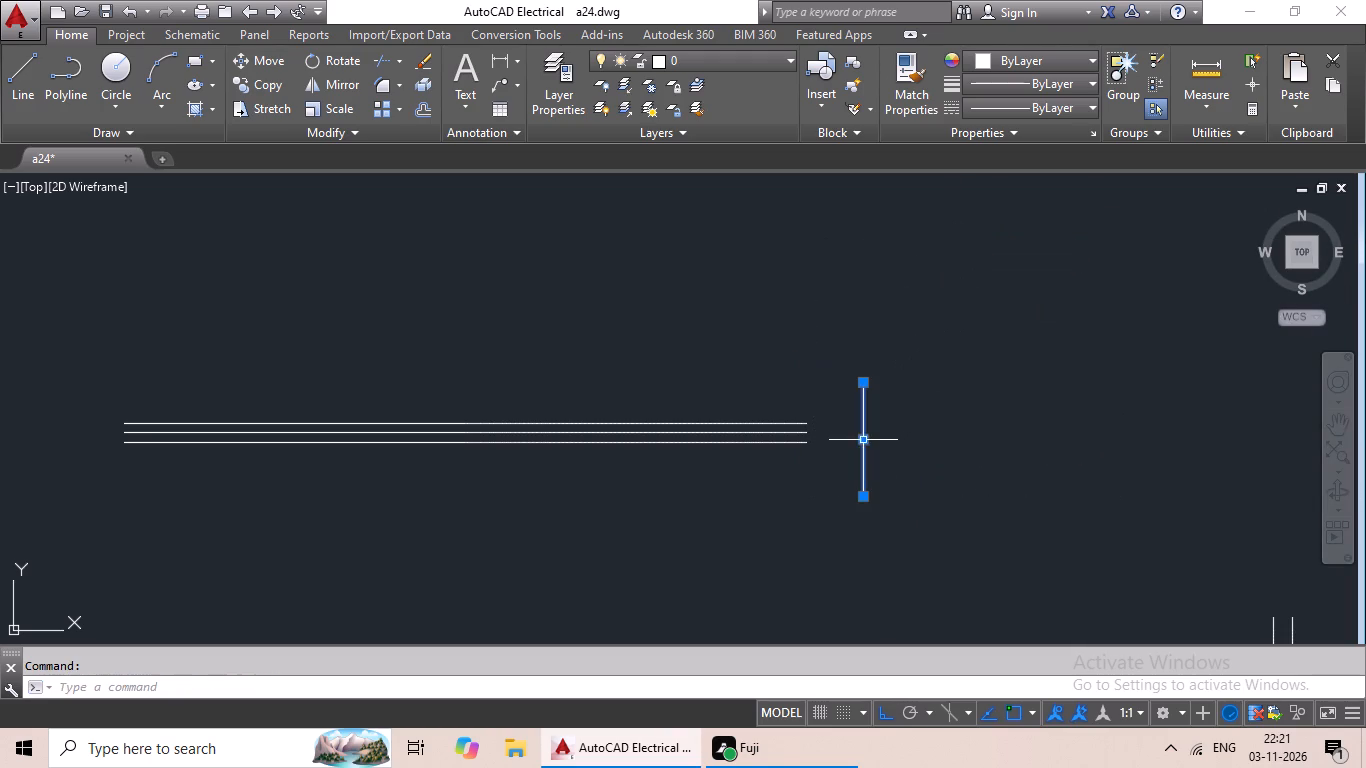
pyautogui.click(264, 80)
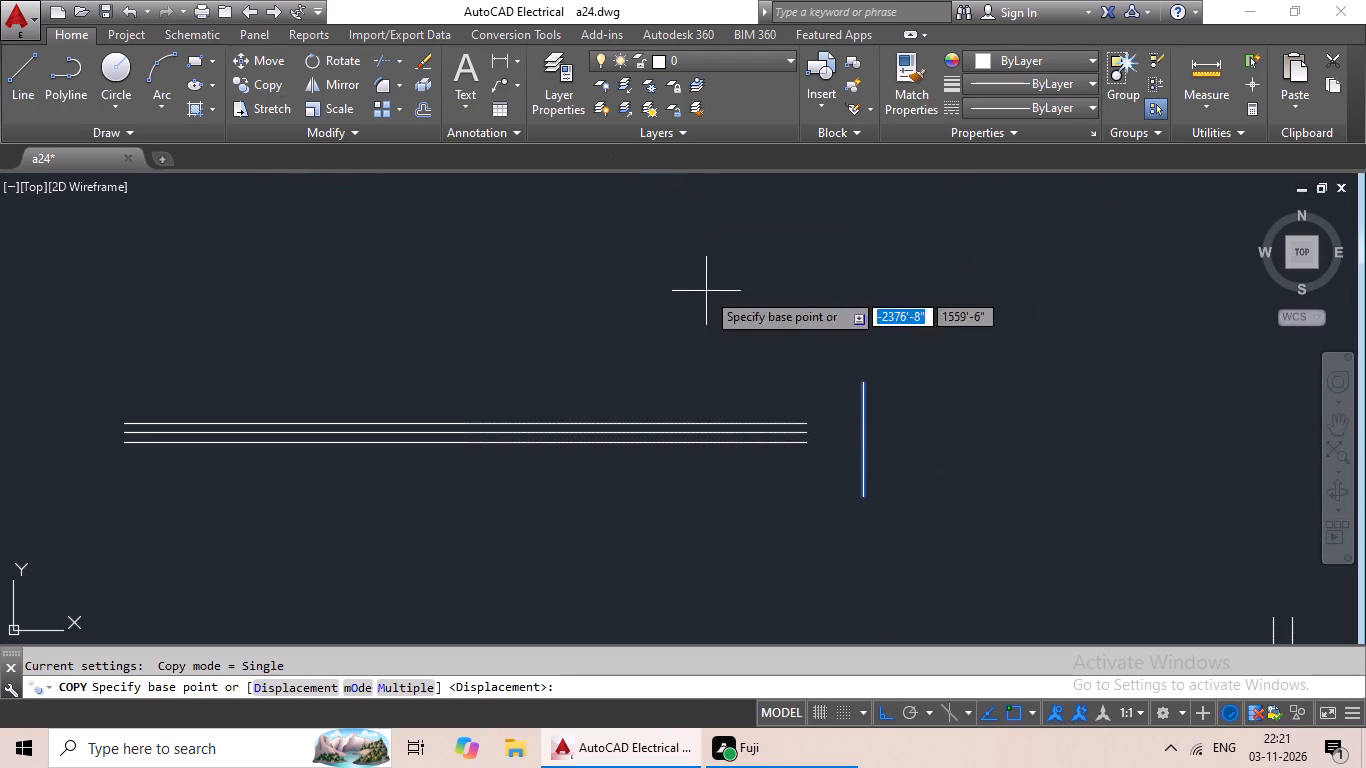
pyautogui.click(866, 439)
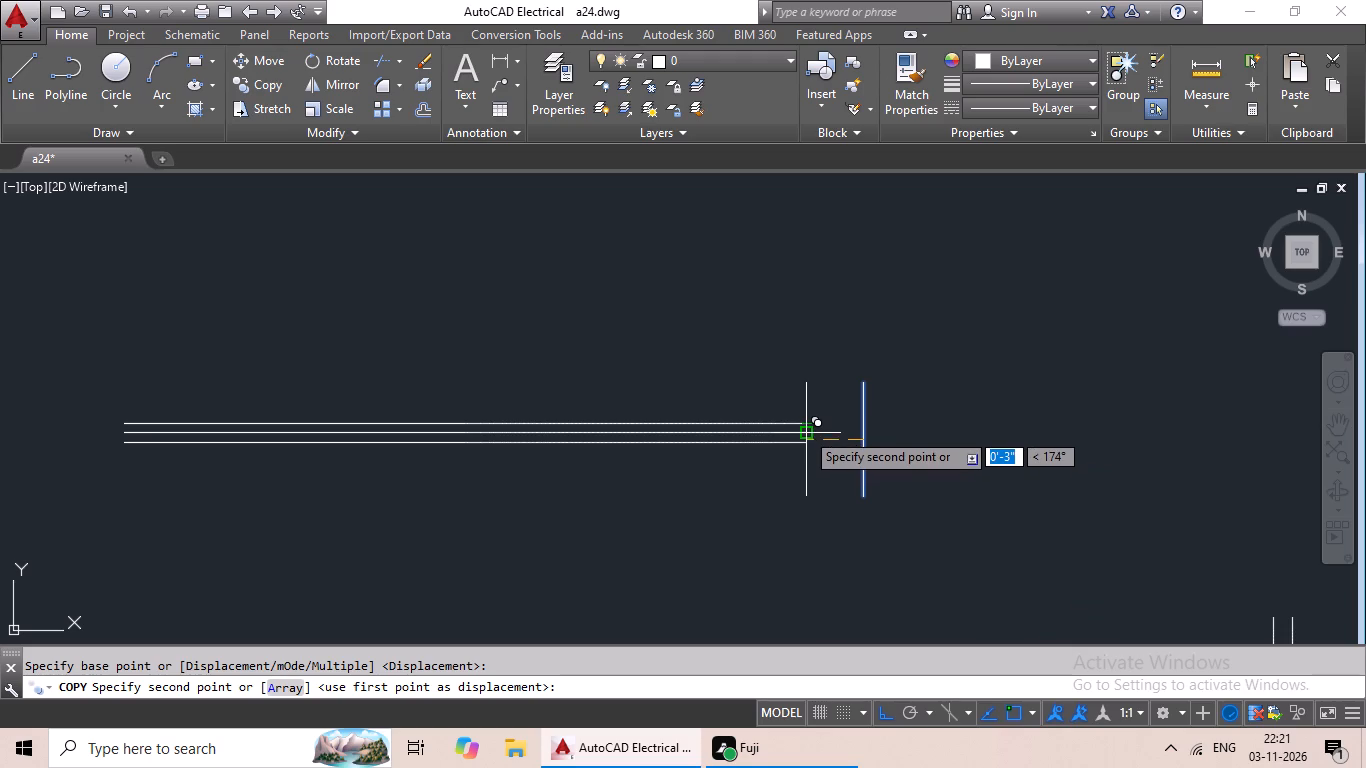
pyautogui.click(805, 431)
pyautogui.moveTo(912, 387); pyautogui.dragTo(889, 502)
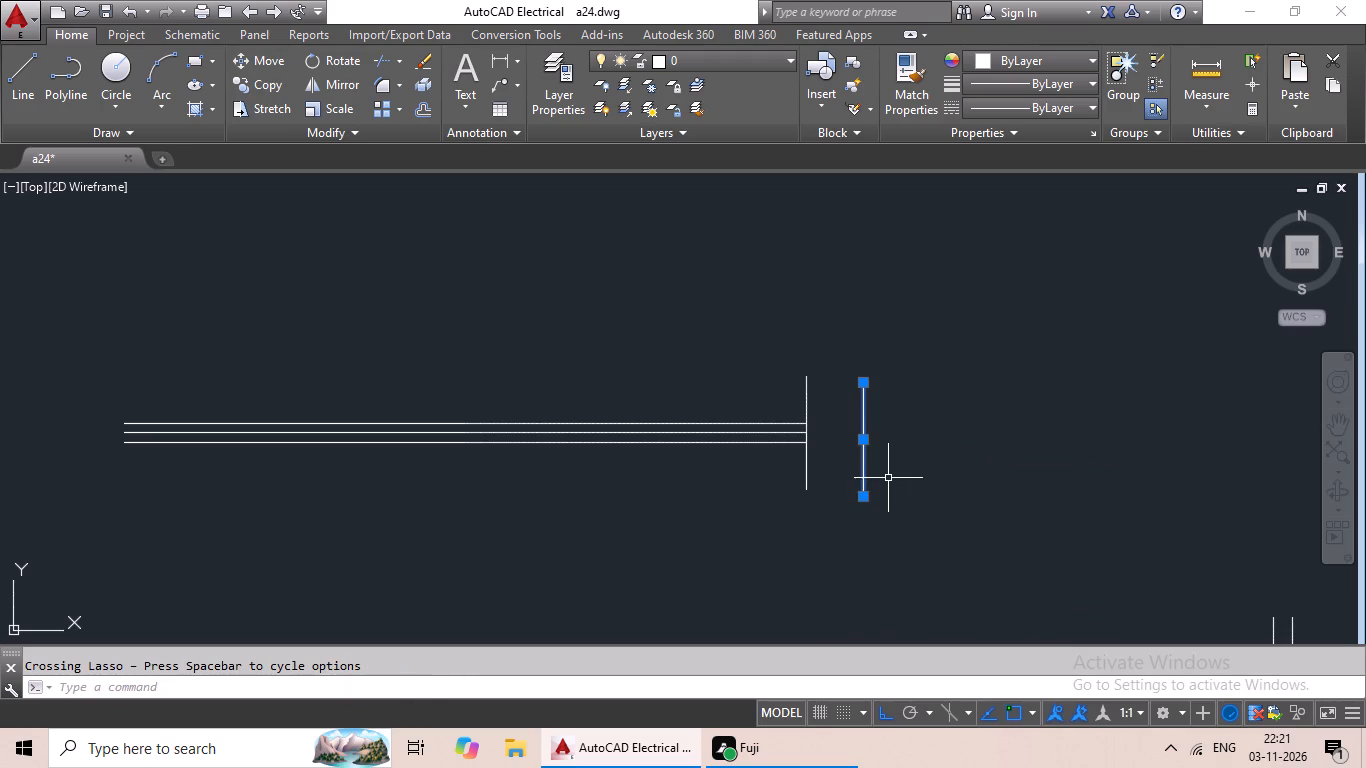
pyautogui.press('Delete')
# Offset the 6" end line 3' to the left to form the opposite end of the element.
pyautogui.scroll(-2, 887, 465)
pyautogui.moveTo(884, 463); pyautogui.dragTo(788, 474, button='middle')
pyautogui.scroll(3, 755, 476)
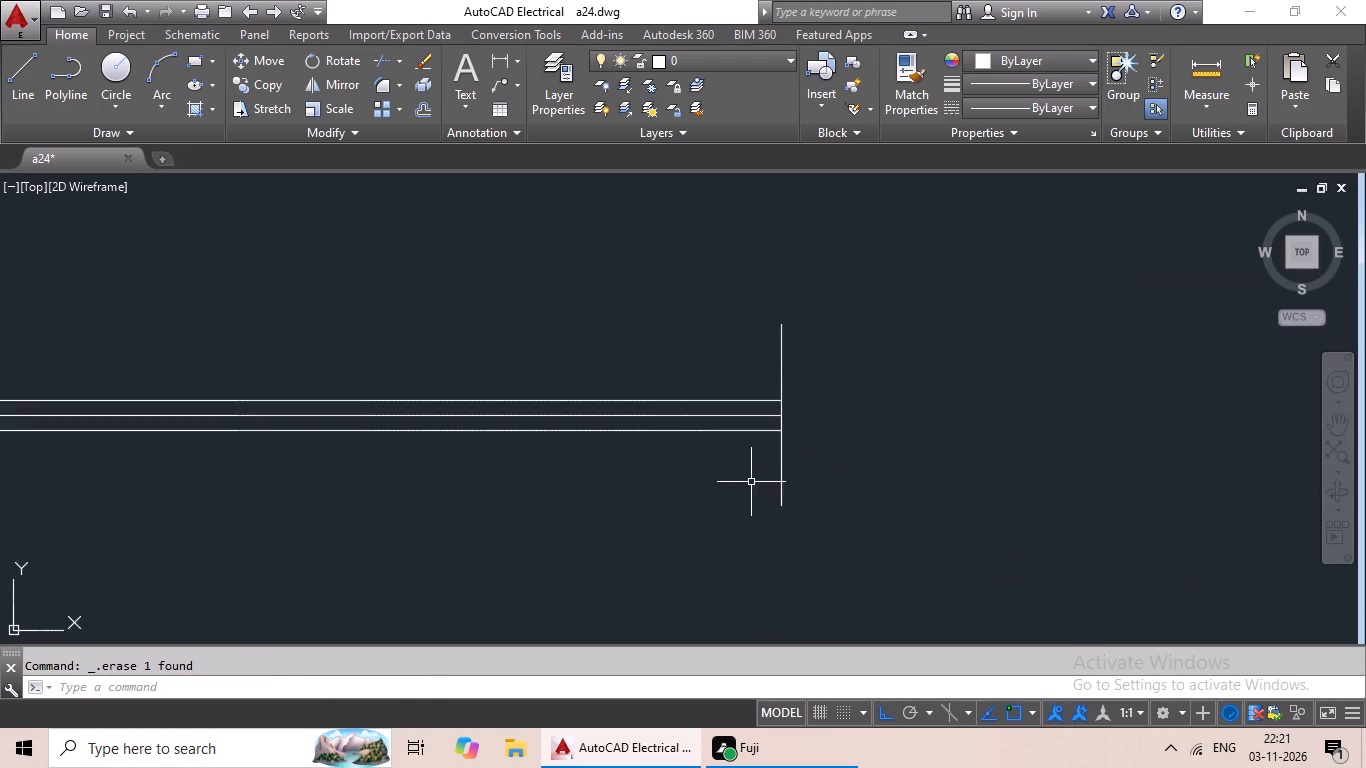
pyautogui.moveTo(751, 482); pyautogui.dragTo(867, 471, button='middle')
pyautogui.press('Escape')
pyautogui.moveTo(812, 457); pyautogui.dragTo(910, 441, button='middle')
pyautogui.scroll(-1, 934, 446)
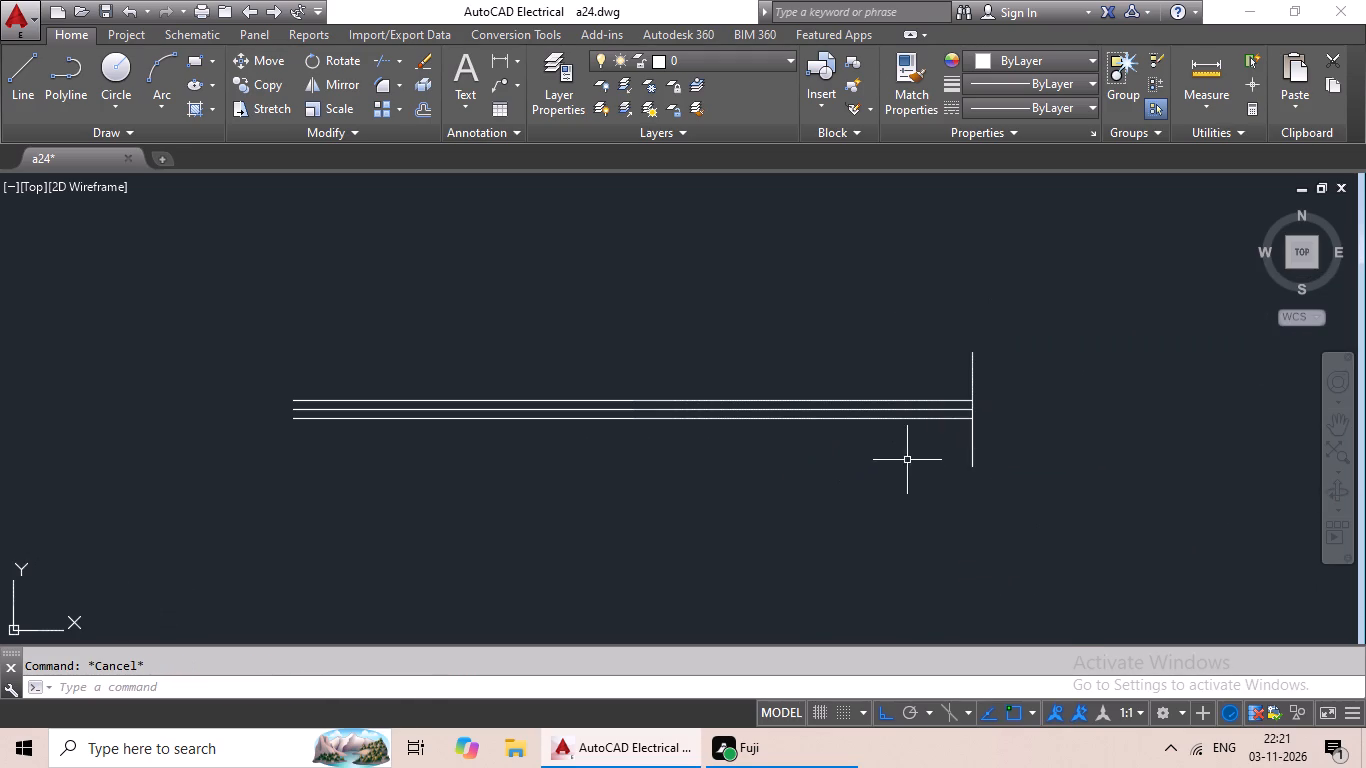
pyautogui.press('Escape')
pyautogui.press('Escape')
pyautogui.press('o')
pyautogui.press('Return')
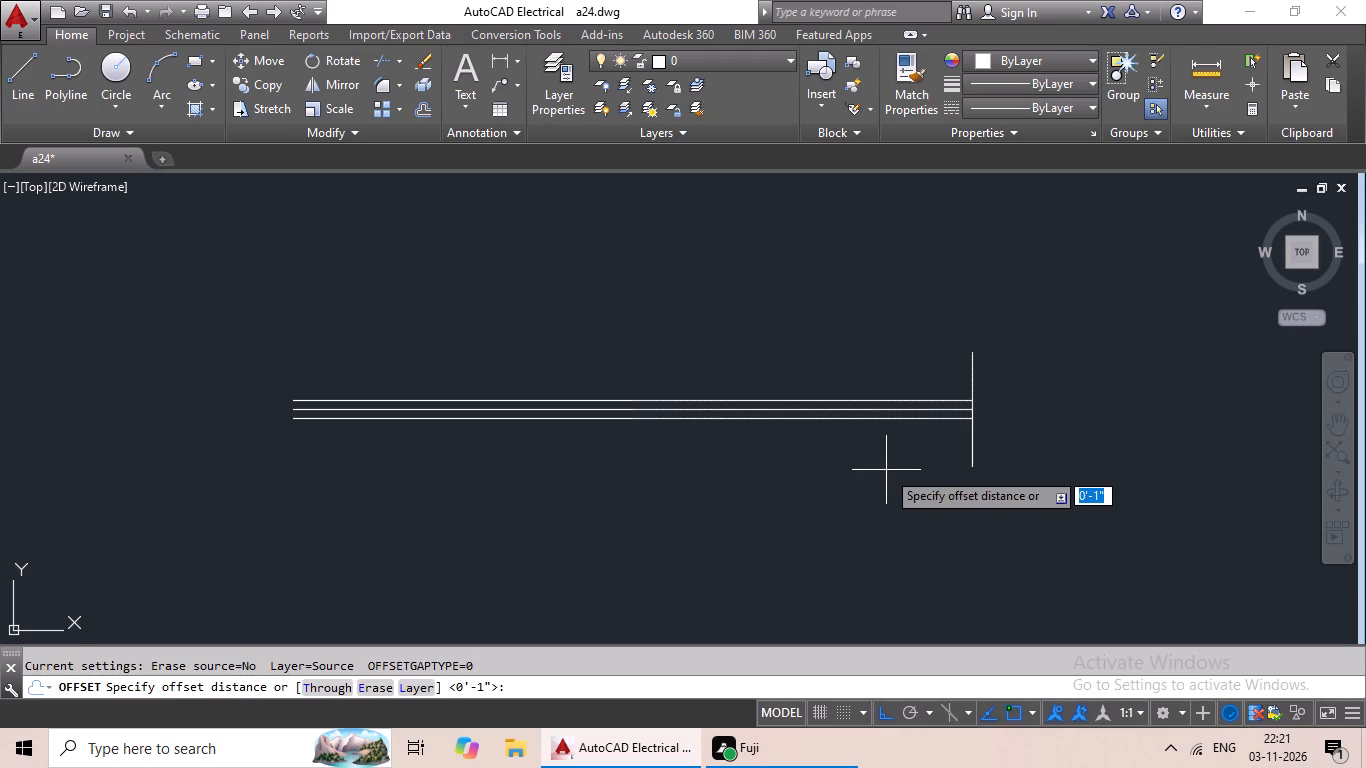
pyautogui.write("3'")
pyautogui.press('Return')
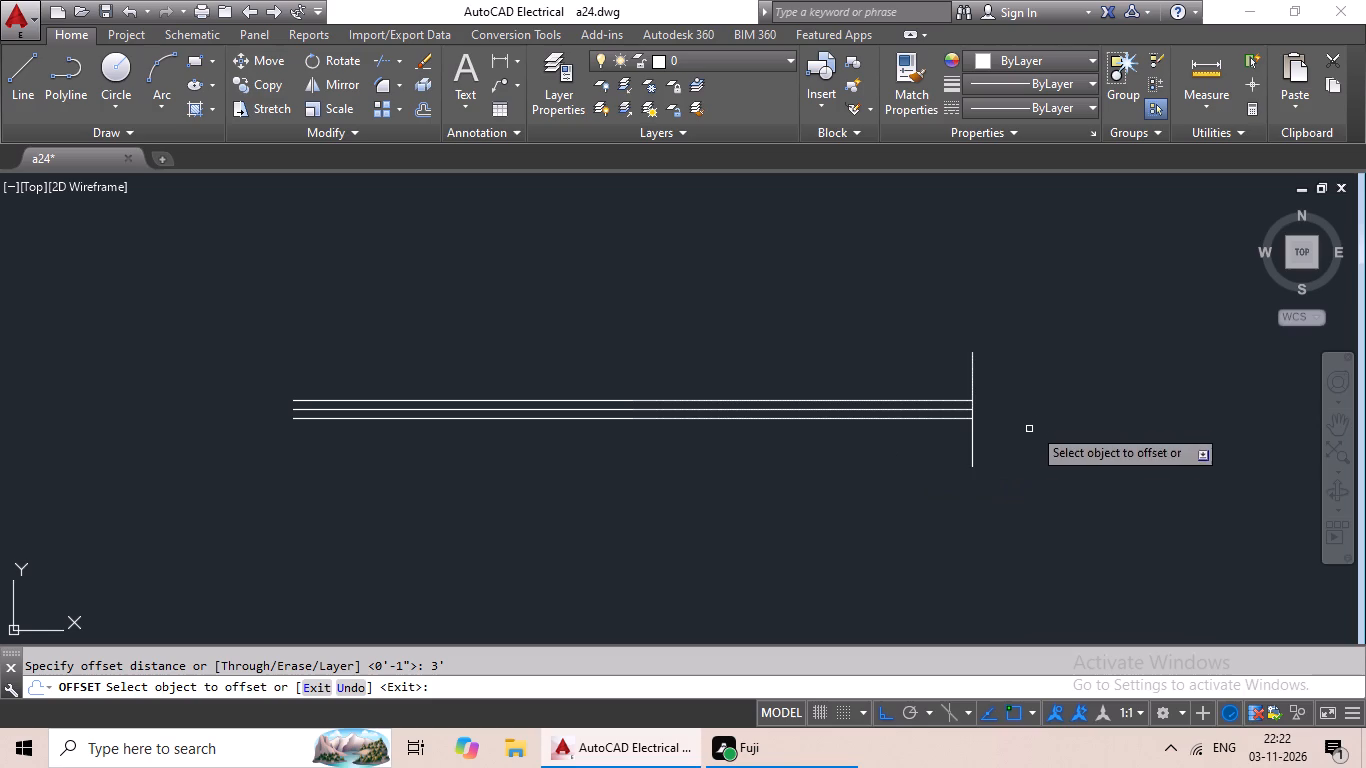
pyautogui.moveTo(972, 361); pyautogui.dragTo(936, 362)
pyautogui.click(838, 360)
pyautogui.press('Escape')
pyautogui.press('Escape')
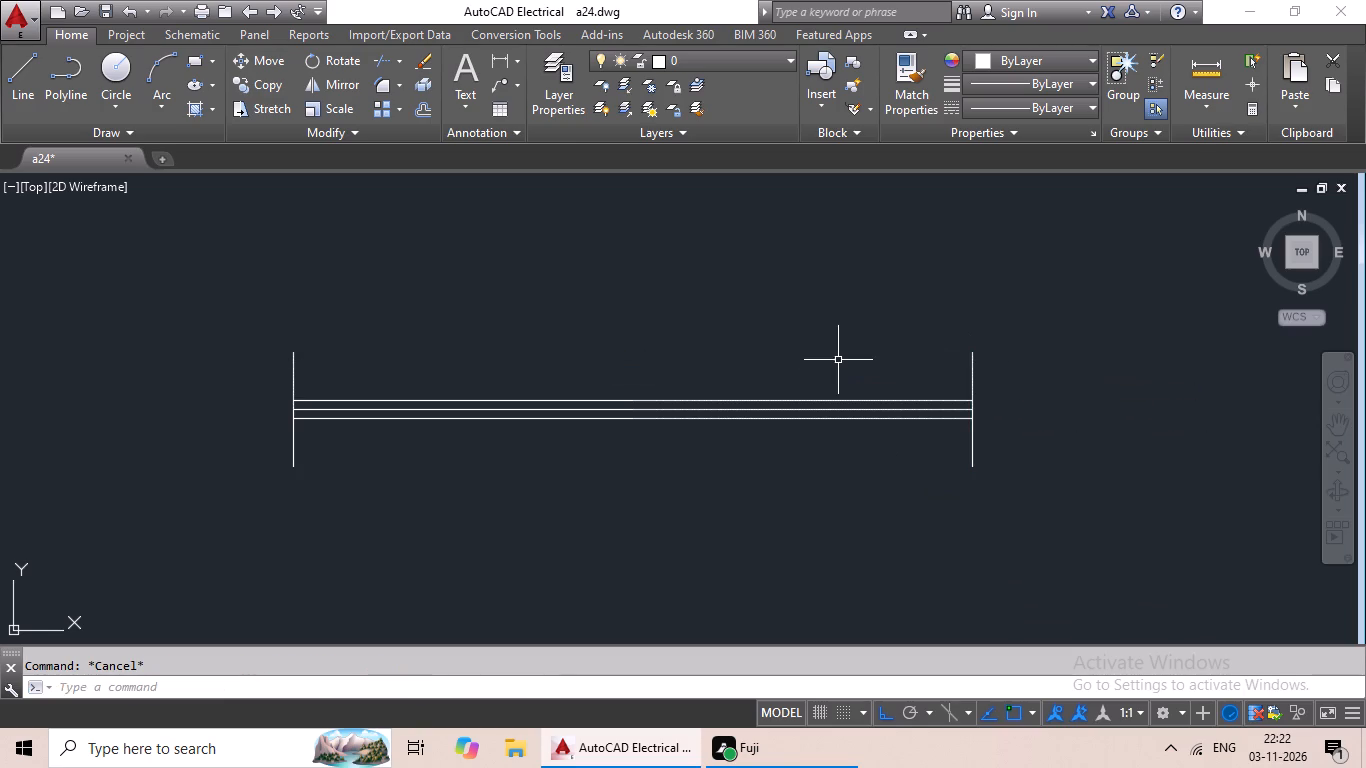
# Offset both 6" end lines outward by 1" to double each end of the 3' element.
pyautogui.press('o')
pyautogui.press('Return')
pyautogui.write('1"')
pyautogui.press('Return')
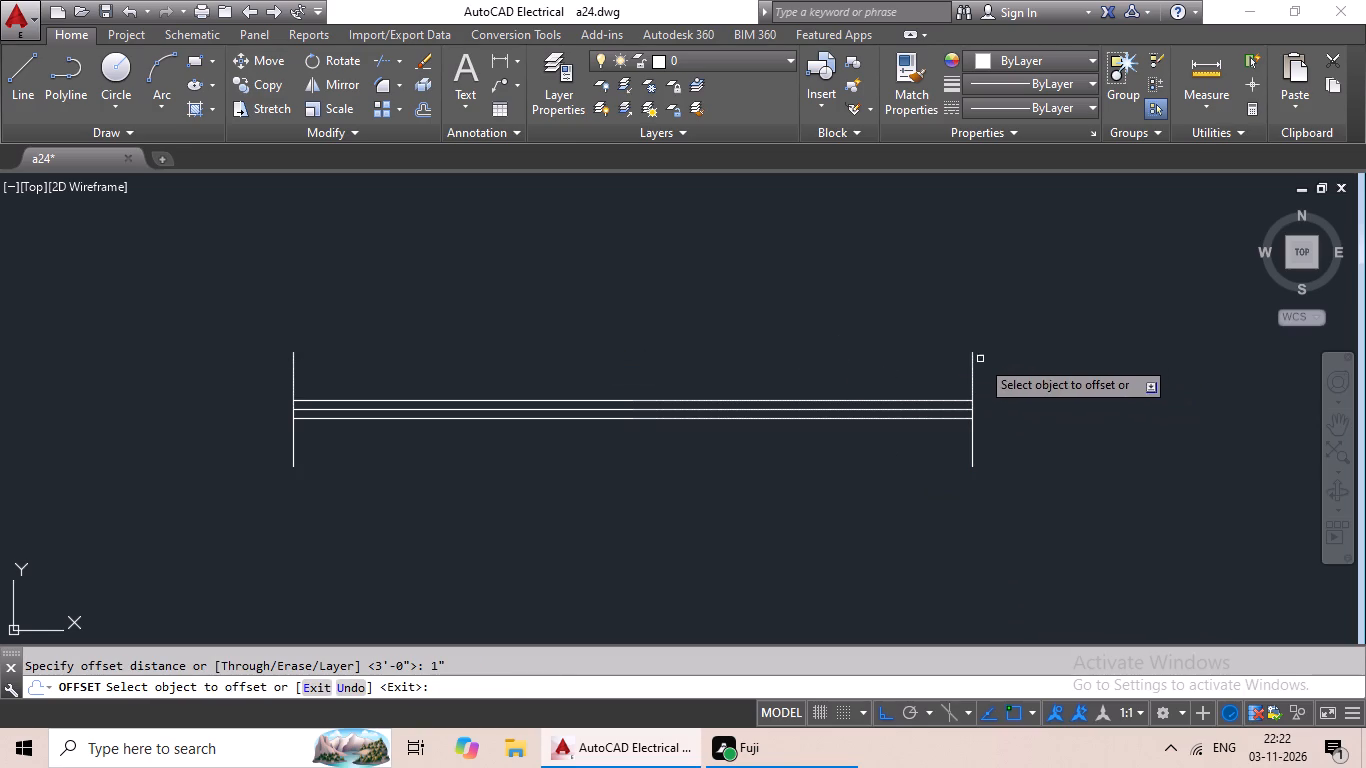
pyautogui.click(972, 355)
pyautogui.click(1013, 351)
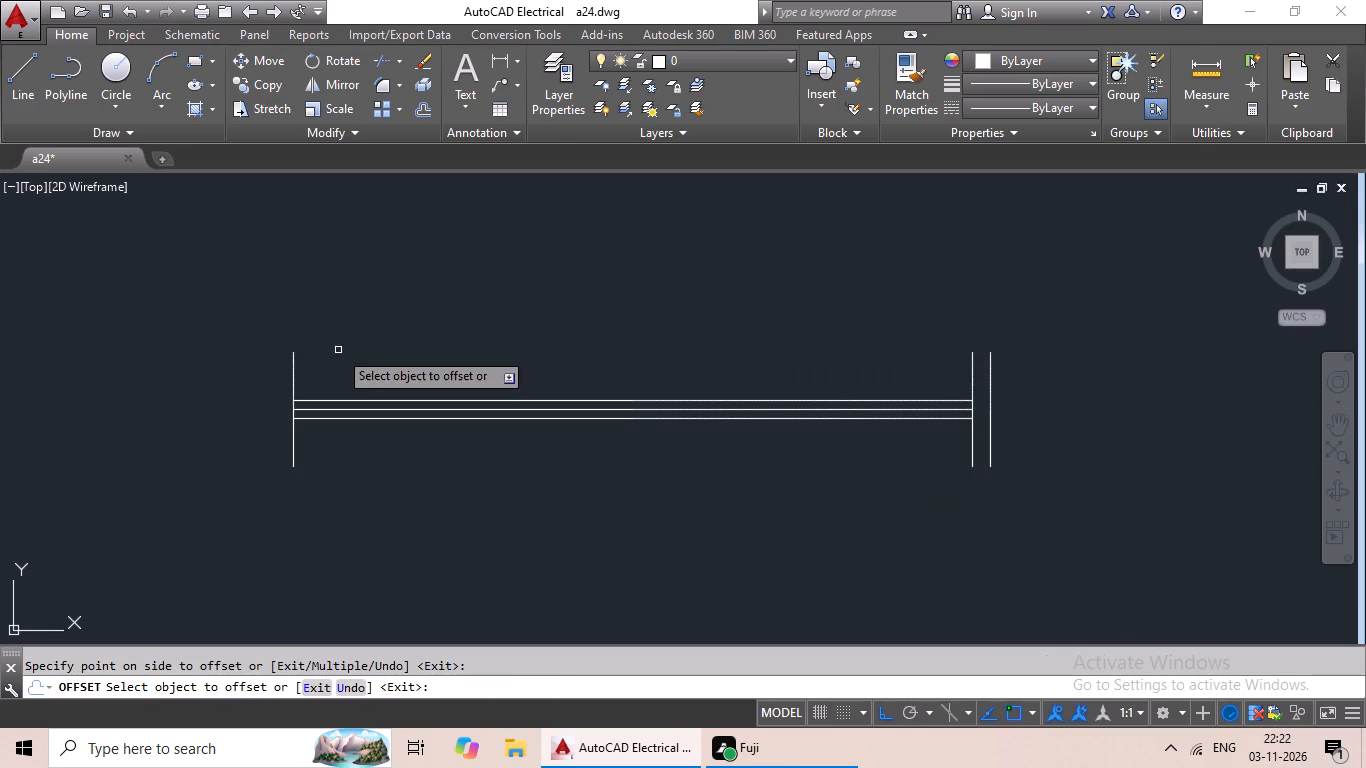
pyautogui.moveTo(290, 357); pyautogui.dragTo(265, 359)
pyautogui.click(227, 359)
pyautogui.press('Escape')
# Copy the whole 3' element with 6" ends and paste the duplicate directly below it.
pyautogui.scroll(-1, 301, 340)
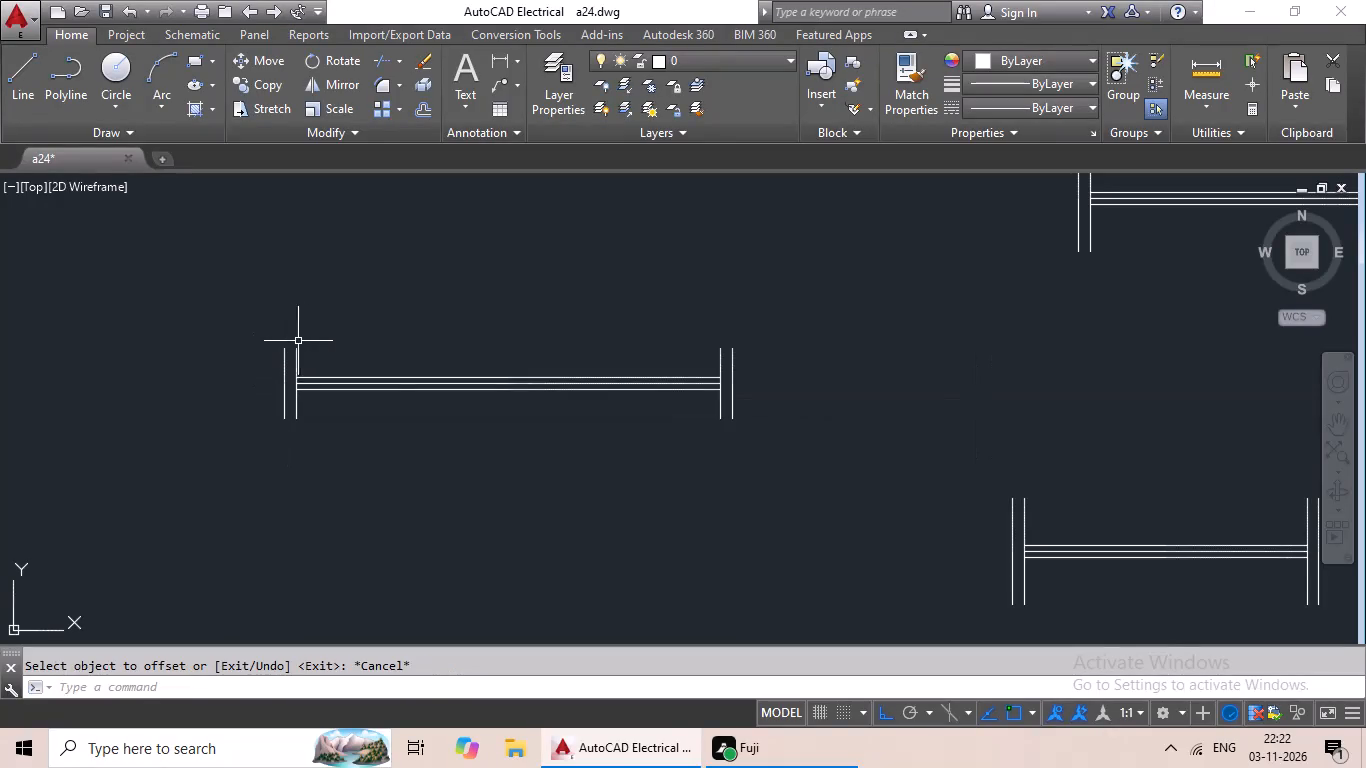
pyautogui.press('Escape')
pyautogui.moveTo(355, 287); pyautogui.dragTo(787, 338)
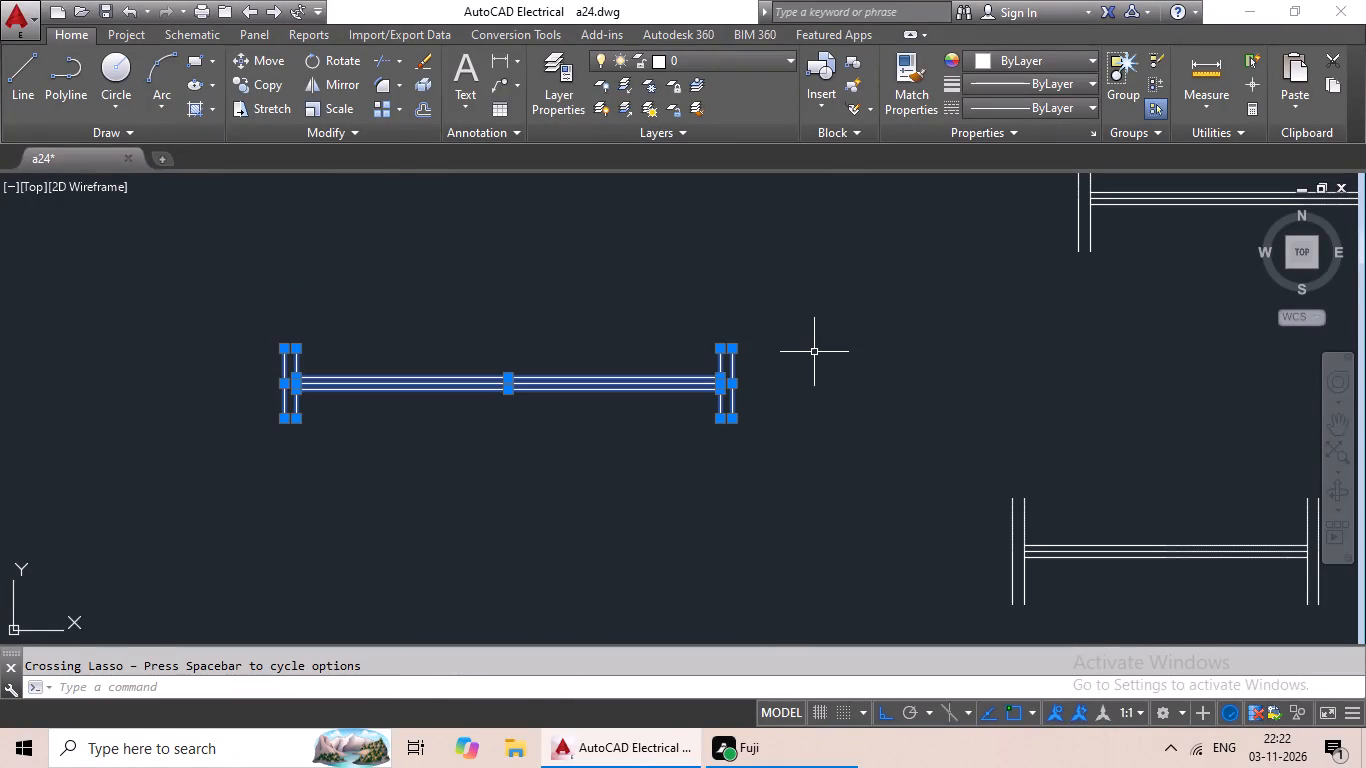
pyautogui.hotkey('ctrl', 'c')
pyautogui.hotkey('ctrl', 'v')
pyautogui.keyDown('ctrl'); pyautogui.scroll(-1, 496, 482); pyautogui.keyUp('ctrl')
pyautogui.moveTo(479, 492); pyautogui.dragTo(485, 480, button='middle')
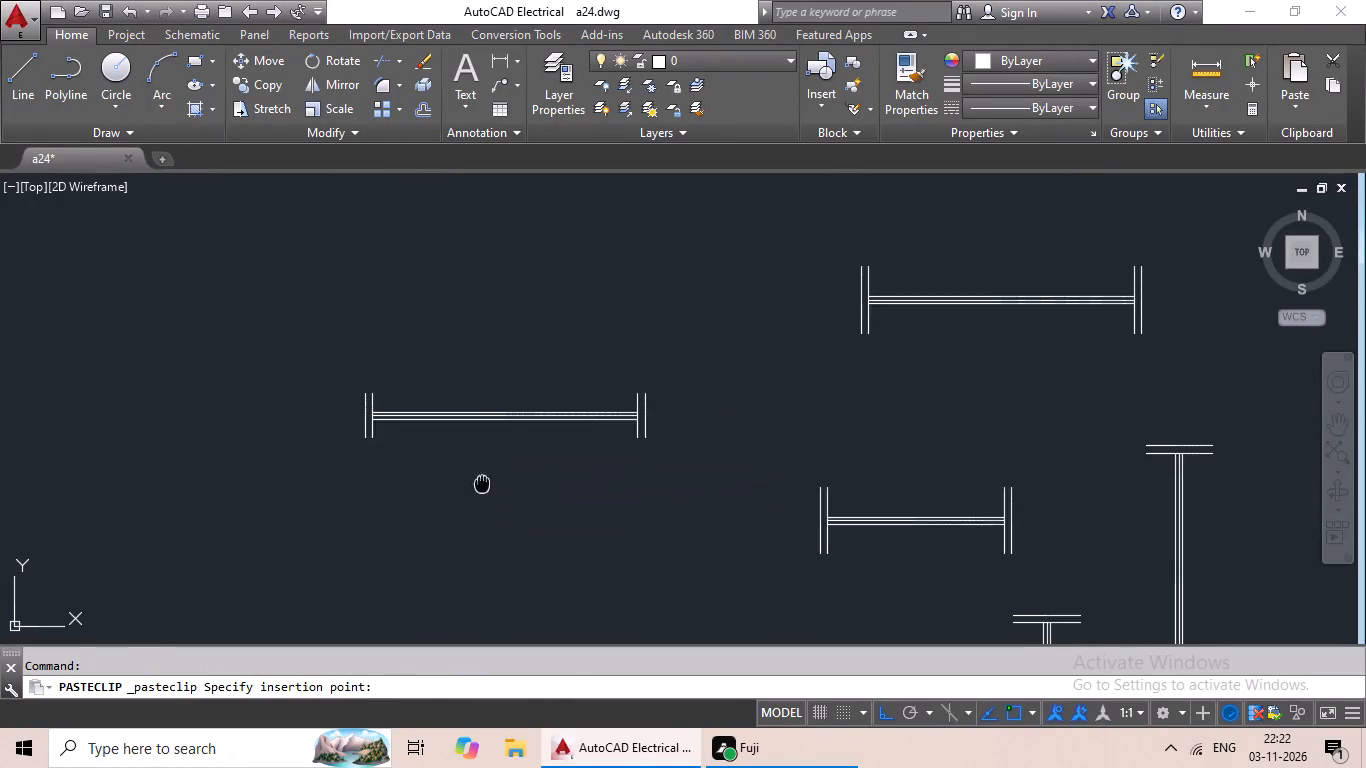
pyautogui.moveTo(485, 480); pyautogui.dragTo(556, 339, button='middle')
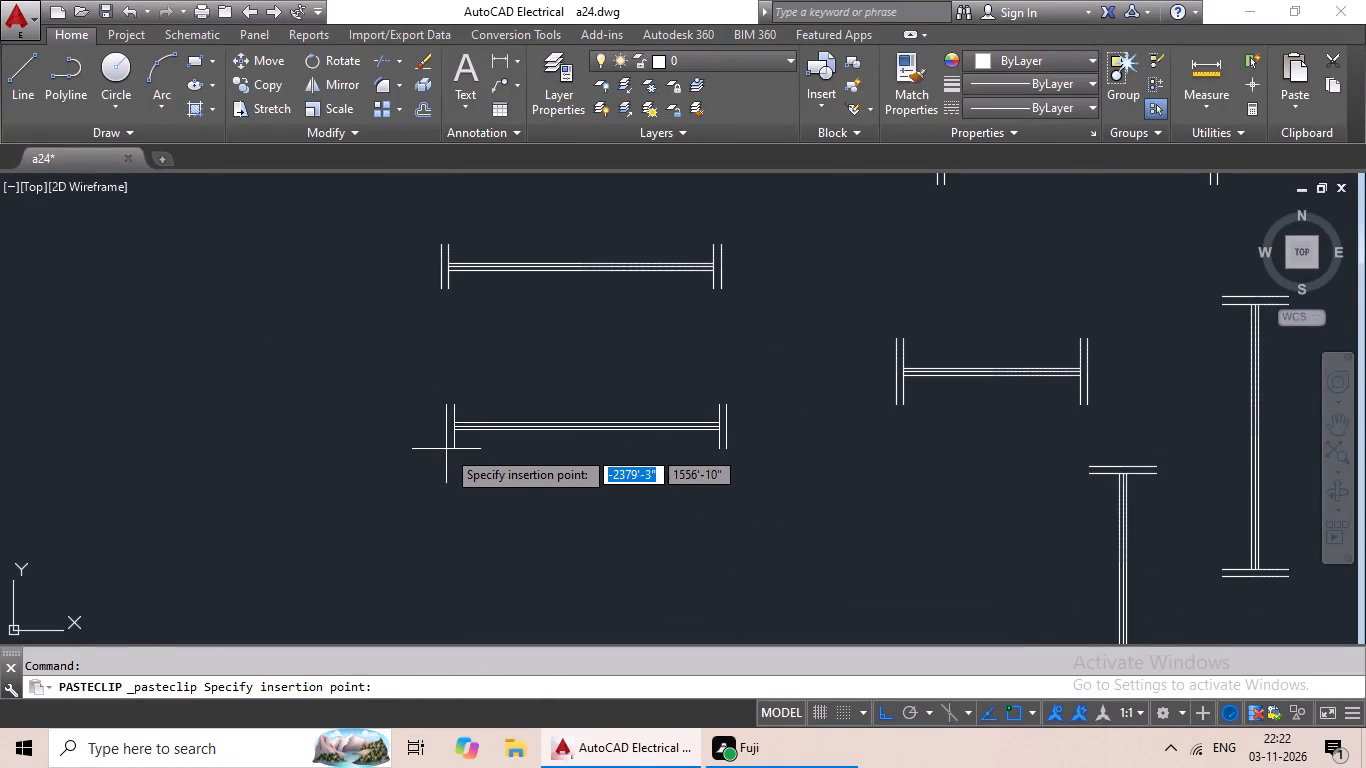
pyautogui.click(447, 448)
# Rotate the lower copy of the 3' element 90° about its upper-right corner into a vertical orientation.
pyautogui.moveTo(514, 336); pyautogui.dragTo(774, 438)
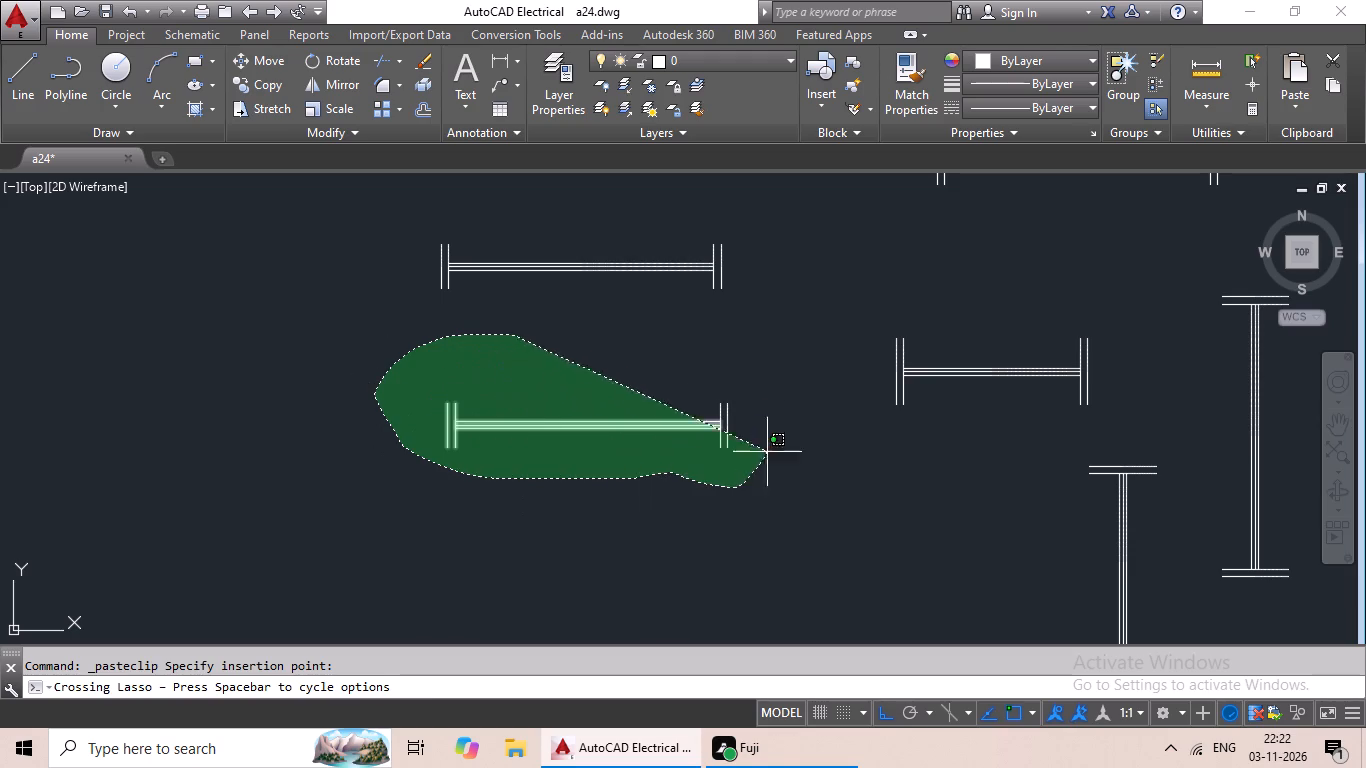
pyautogui.moveTo(774, 438); pyautogui.dragTo(784, 398)
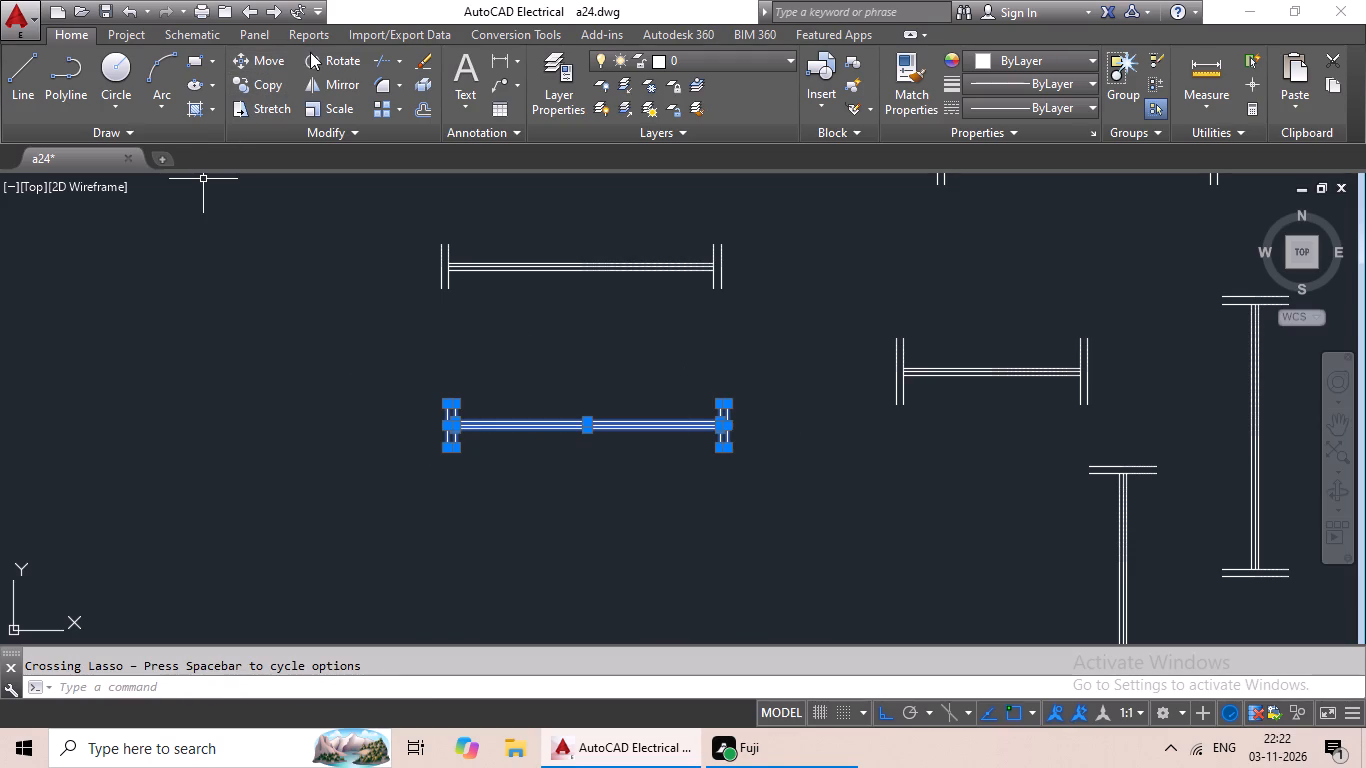
pyautogui.click(310, 52)
pyautogui.click(732, 407)
pyautogui.click(735, 375)
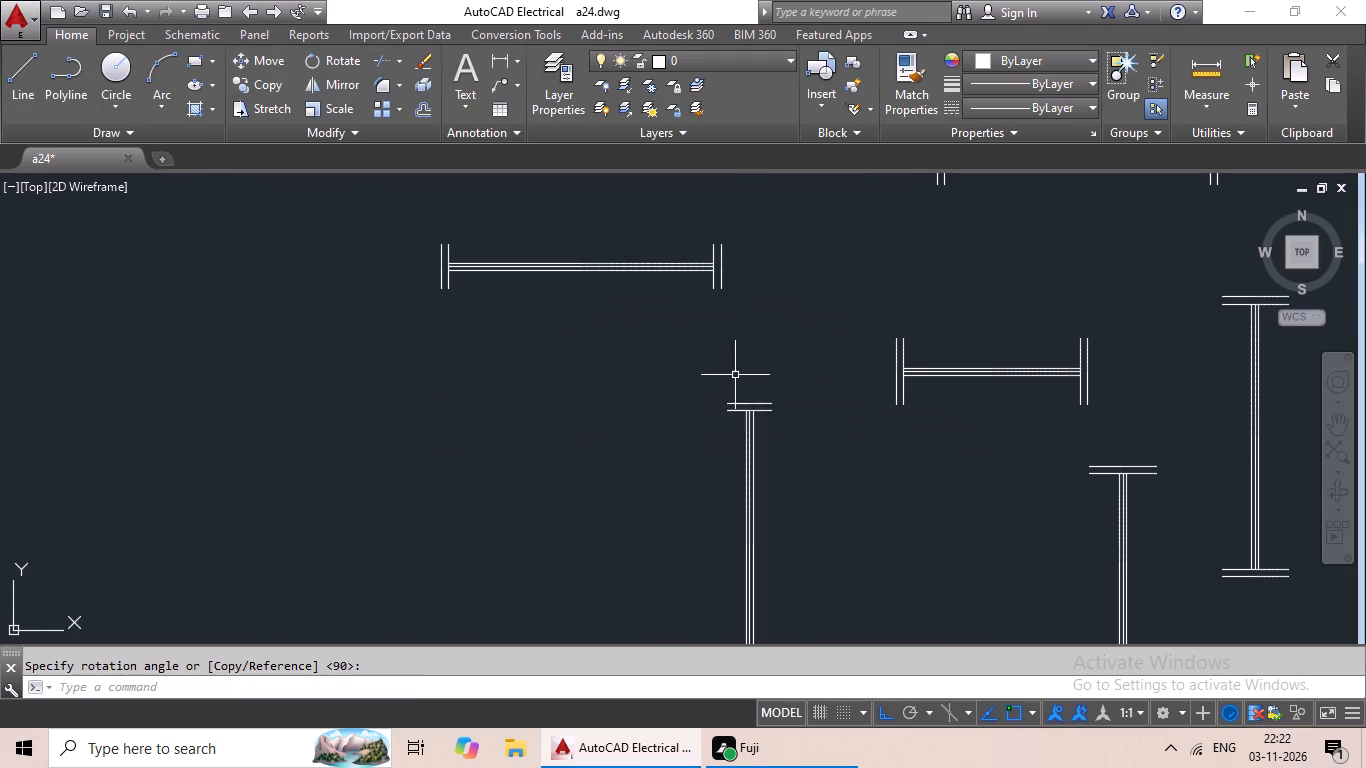
# Copy the horizontal 3' element with 6" ends again and paste it below, left of the vertical copy.
pyautogui.scroll(-2, 763, 375)
pyautogui.moveTo(762, 384); pyautogui.dragTo(710, 472, button='middle')
pyautogui.moveTo(719, 409); pyautogui.dragTo(621, 411, button='middle')
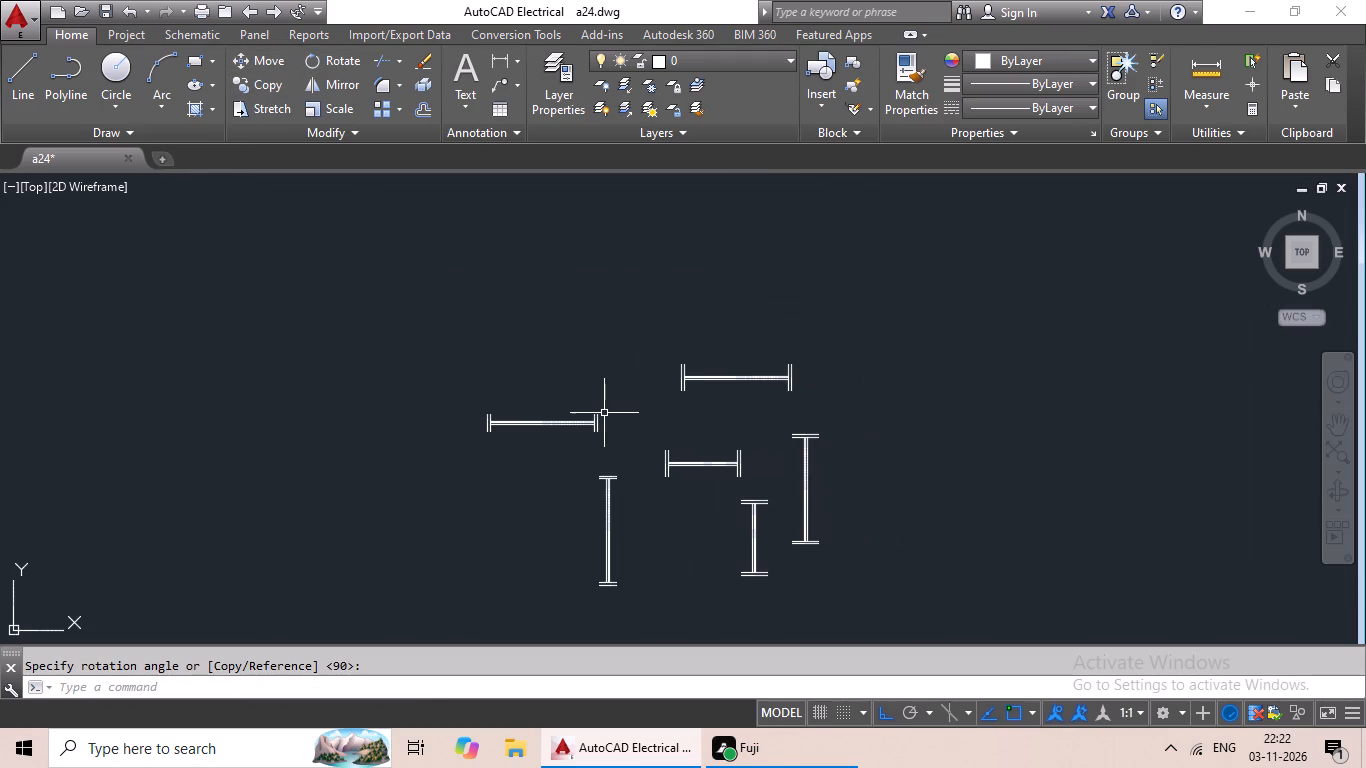
pyautogui.scroll(3, 602, 424)
pyautogui.moveTo(307, 325); pyautogui.dragTo(65, 366)
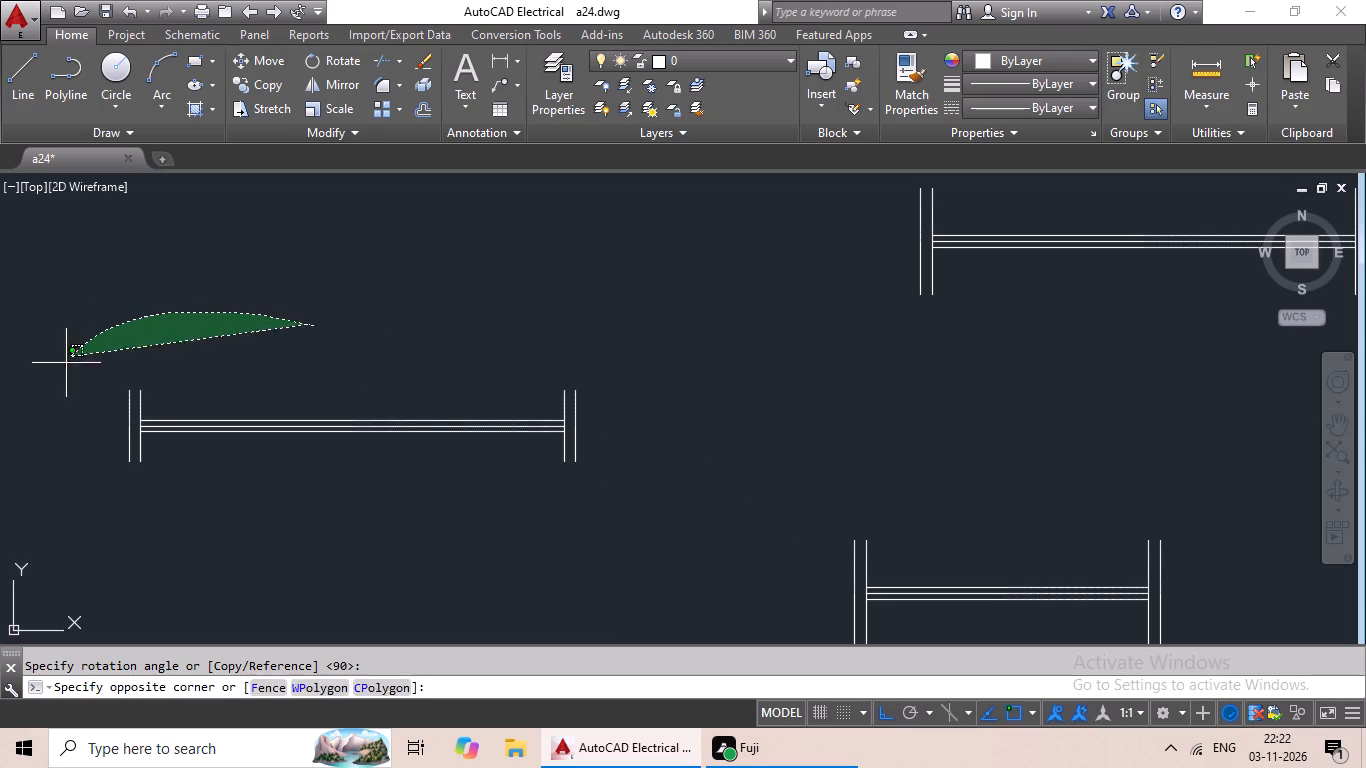
pyautogui.moveTo(65, 366); pyautogui.dragTo(655, 415)
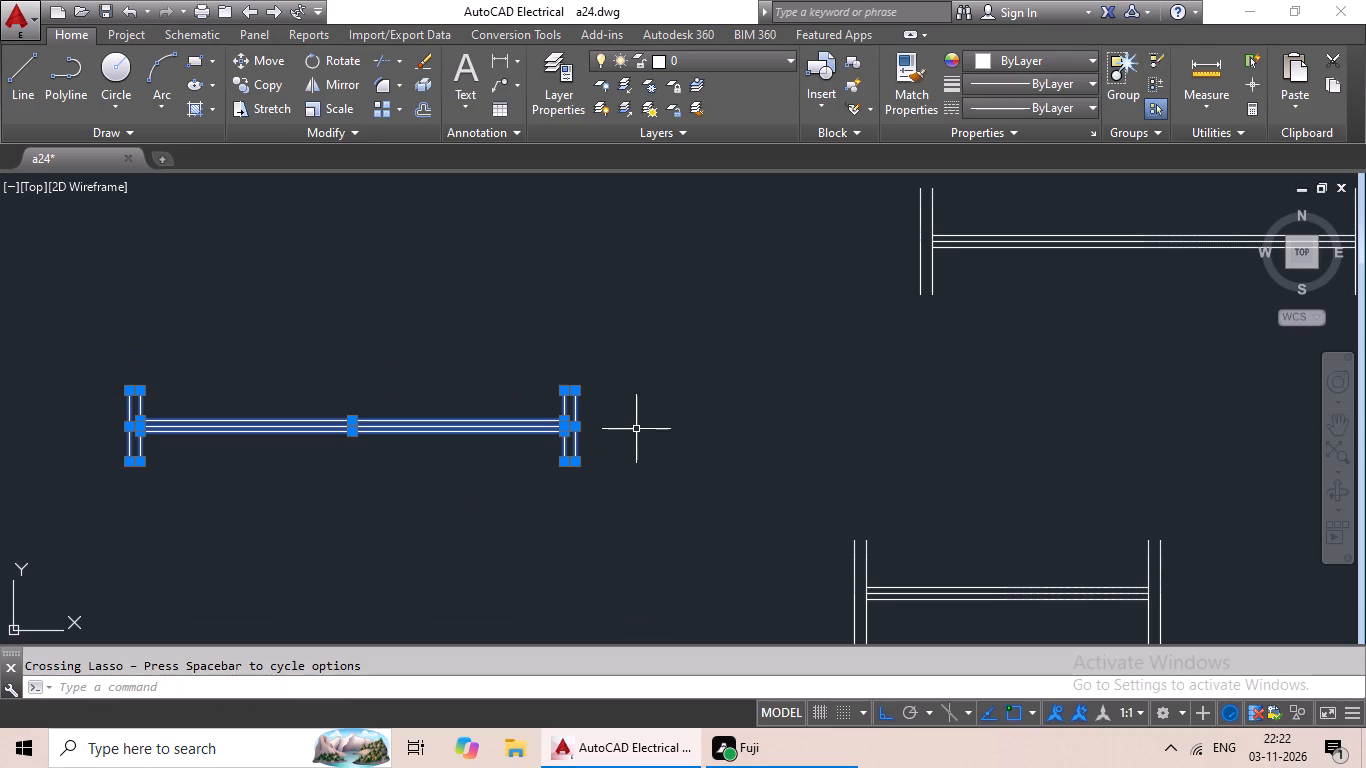
pyautogui.hotkey('ctrl', 'c')
pyautogui.hotkey('ctrl', 'v')
pyautogui.keyDown('ctrl'); pyautogui.moveTo(344, 443); pyautogui.dragTo(453, 264, button='middle'); pyautogui.keyUp('ctrl')
pyautogui.scroll(-1, 321, 435)
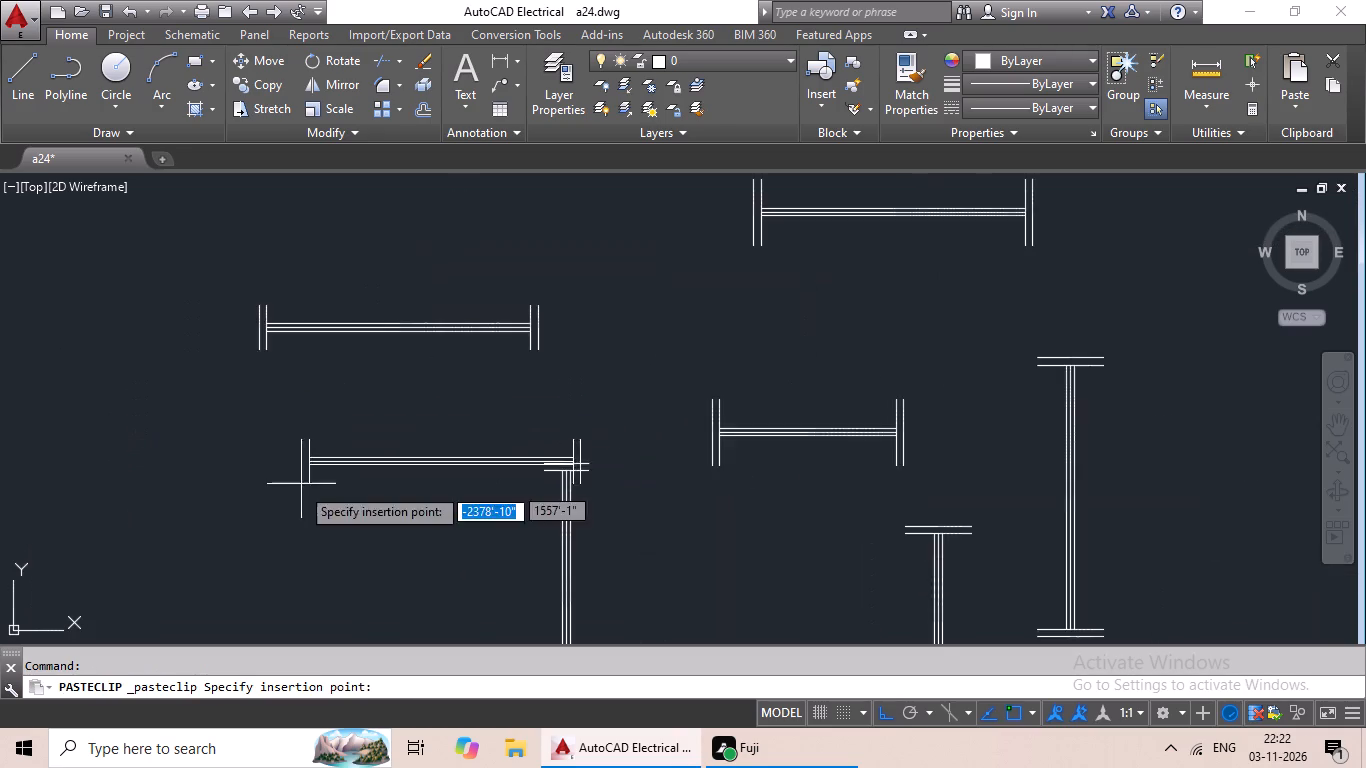
pyautogui.moveTo(300, 486); pyautogui.dragTo(422, 327, button='middle')
pyautogui.click(218, 407)
# Offset the right inner end line of the newly pasted element 2' to the left.
pyautogui.scroll(1, 411, 378)
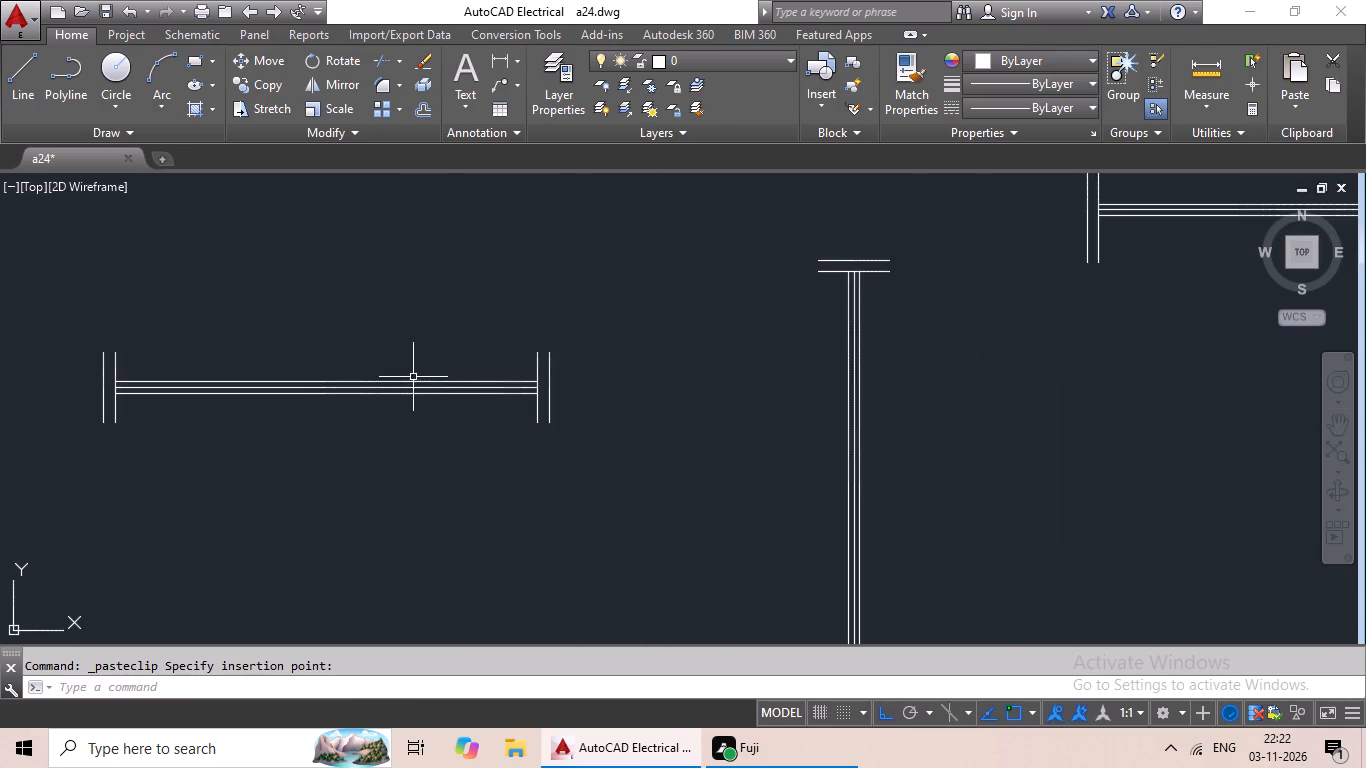
pyautogui.moveTo(413, 376); pyautogui.dragTo(566, 370, button='middle')
pyautogui.press('Escape')
pyautogui.press('Escape')
pyautogui.press('o')
pyautogui.press('Return')
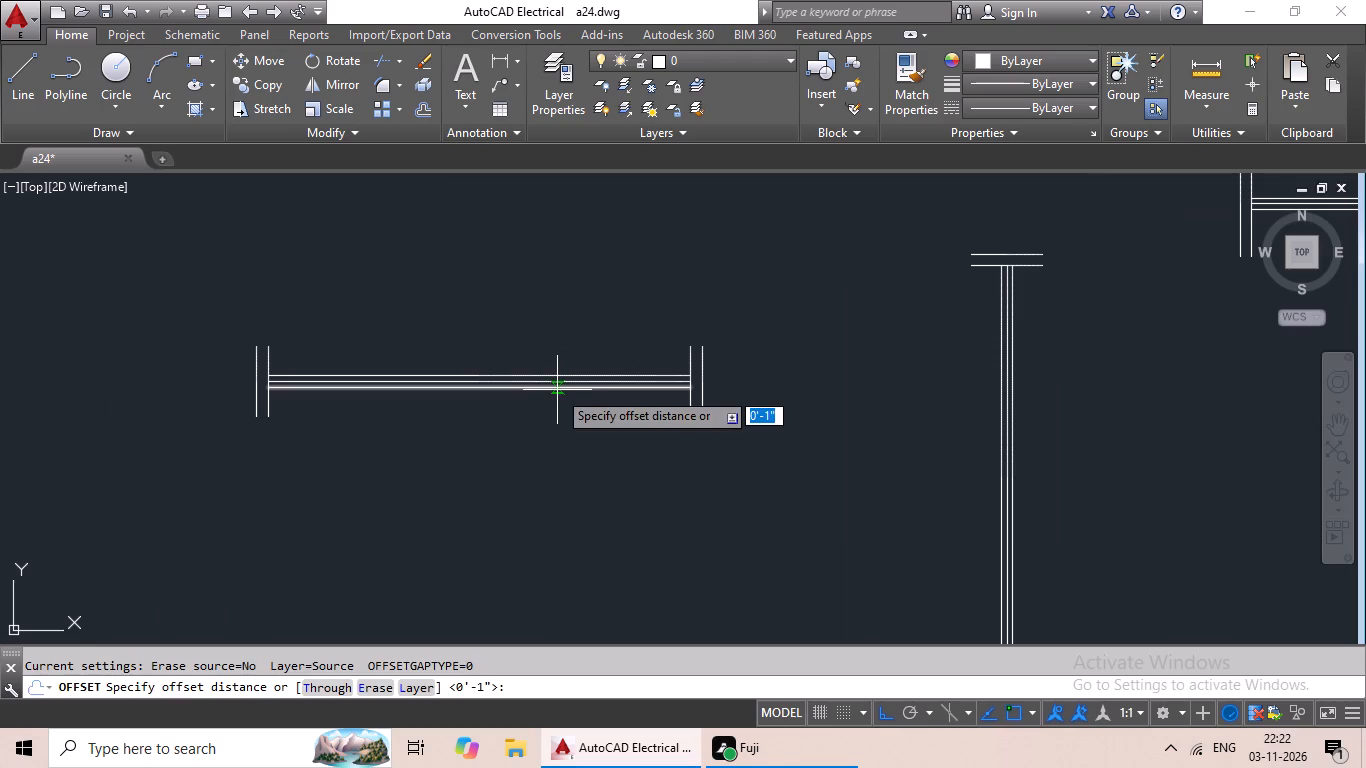
pyautogui.write("2'")
pyautogui.press('Return')
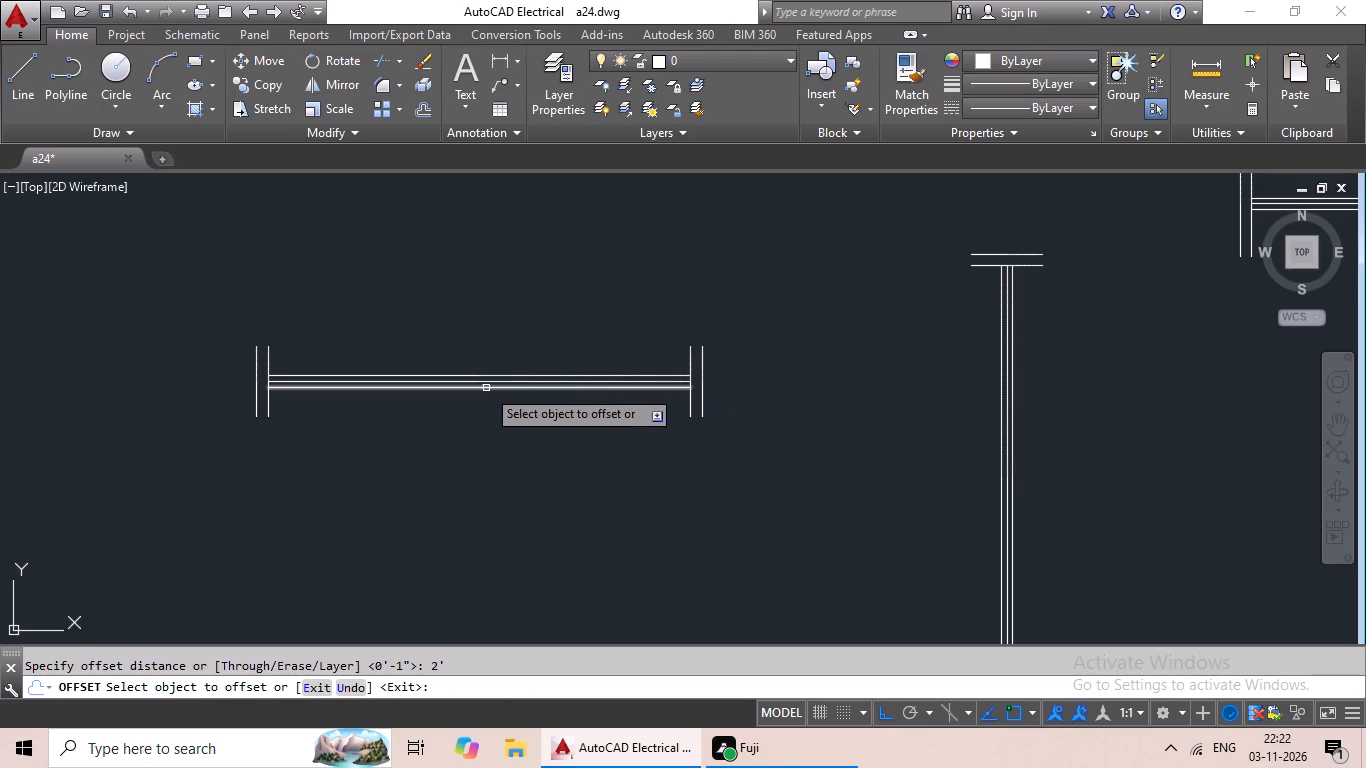
pyautogui.moveTo(691, 347); pyautogui.dragTo(589, 350)
pyautogui.click(589, 350)
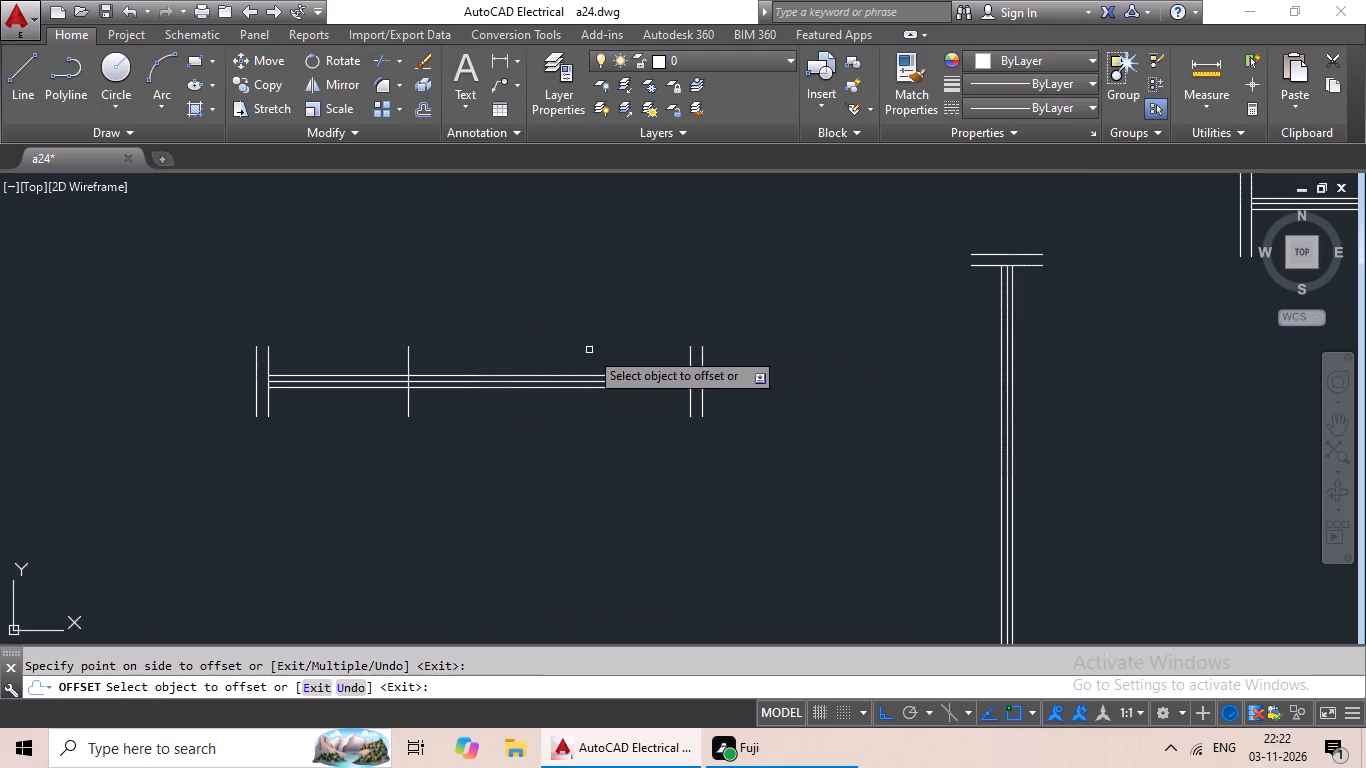
pyautogui.press('Escape')
pyautogui.press('Escape')
# Offset the new intermediate vertical line 1" to the left to make a double end line.
pyautogui.press('o')
pyautogui.press('Return')
pyautogui.press('1')
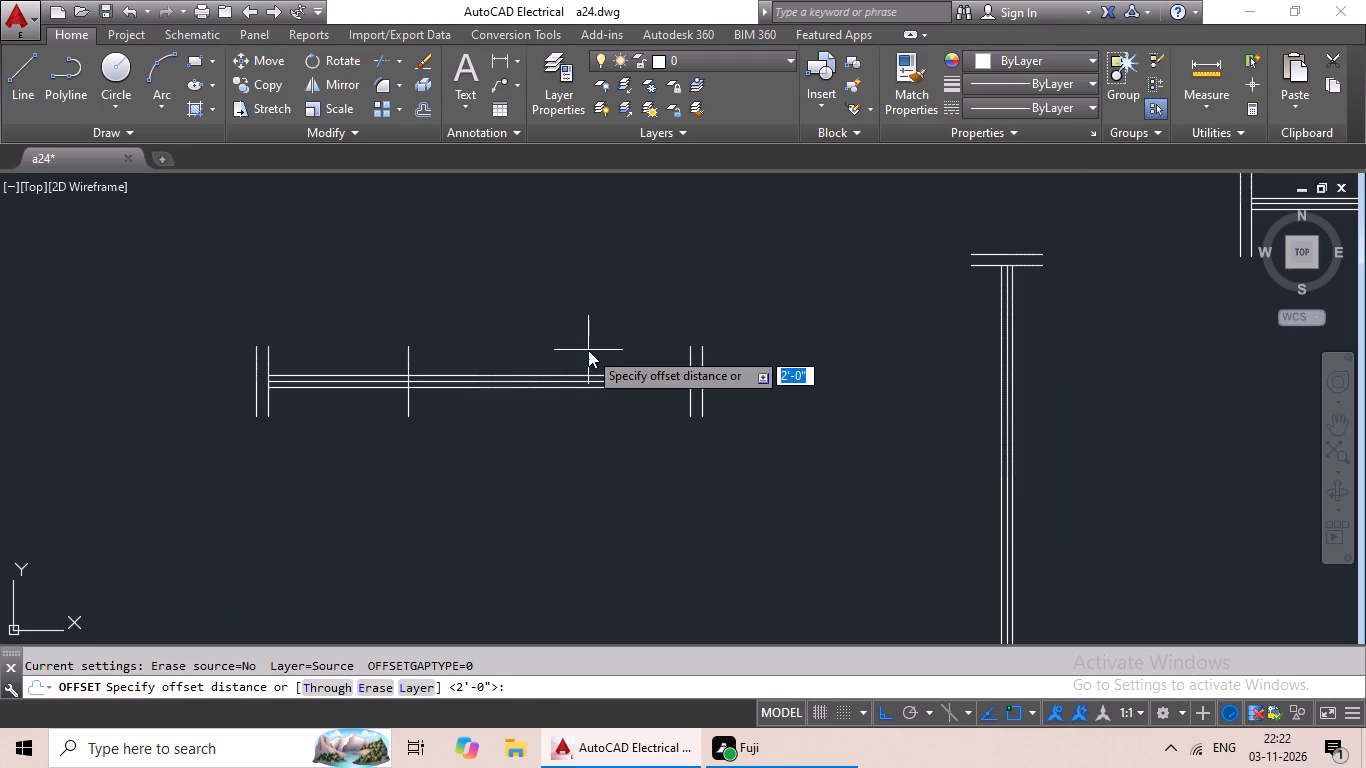
pyautogui.hotkey('shift', '"')
pyautogui.press('Return')
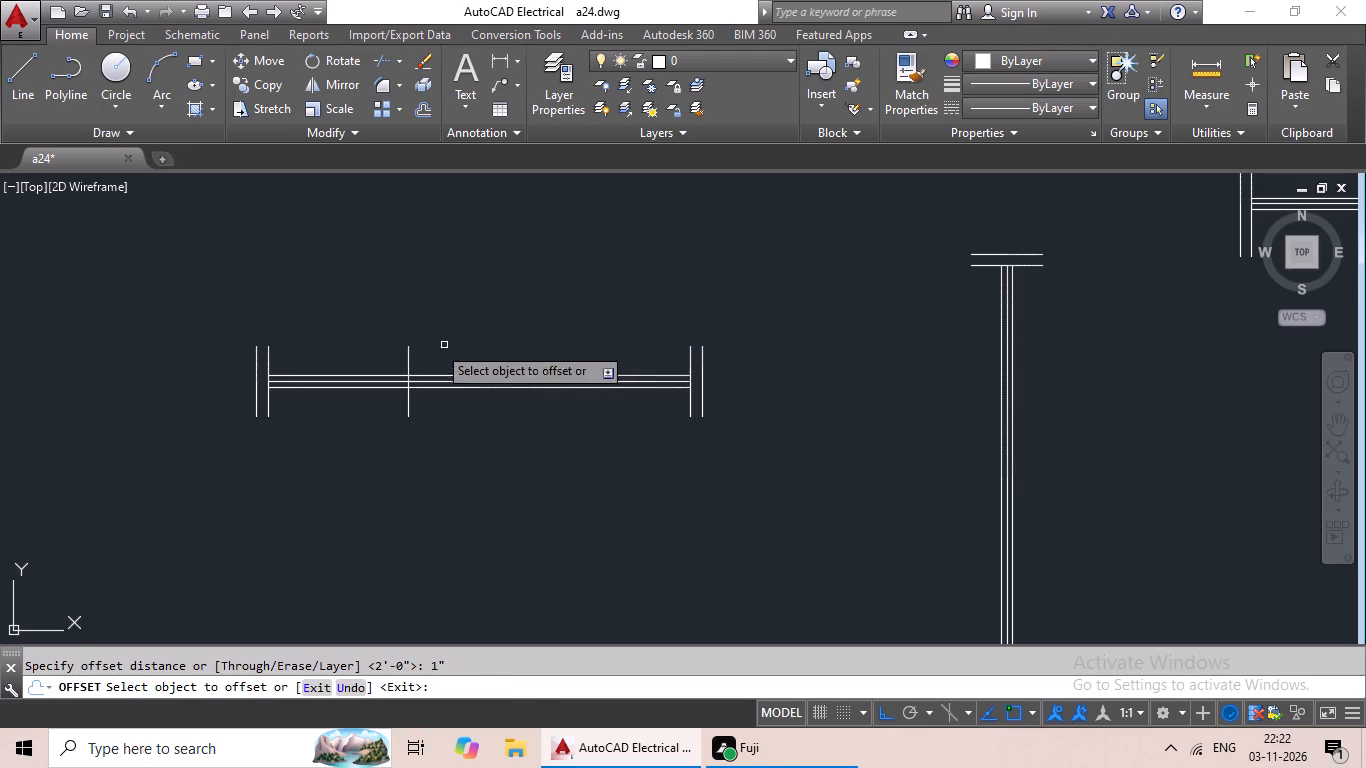
pyautogui.click(408, 356)
pyautogui.click(383, 352)
pyautogui.press('Escape')
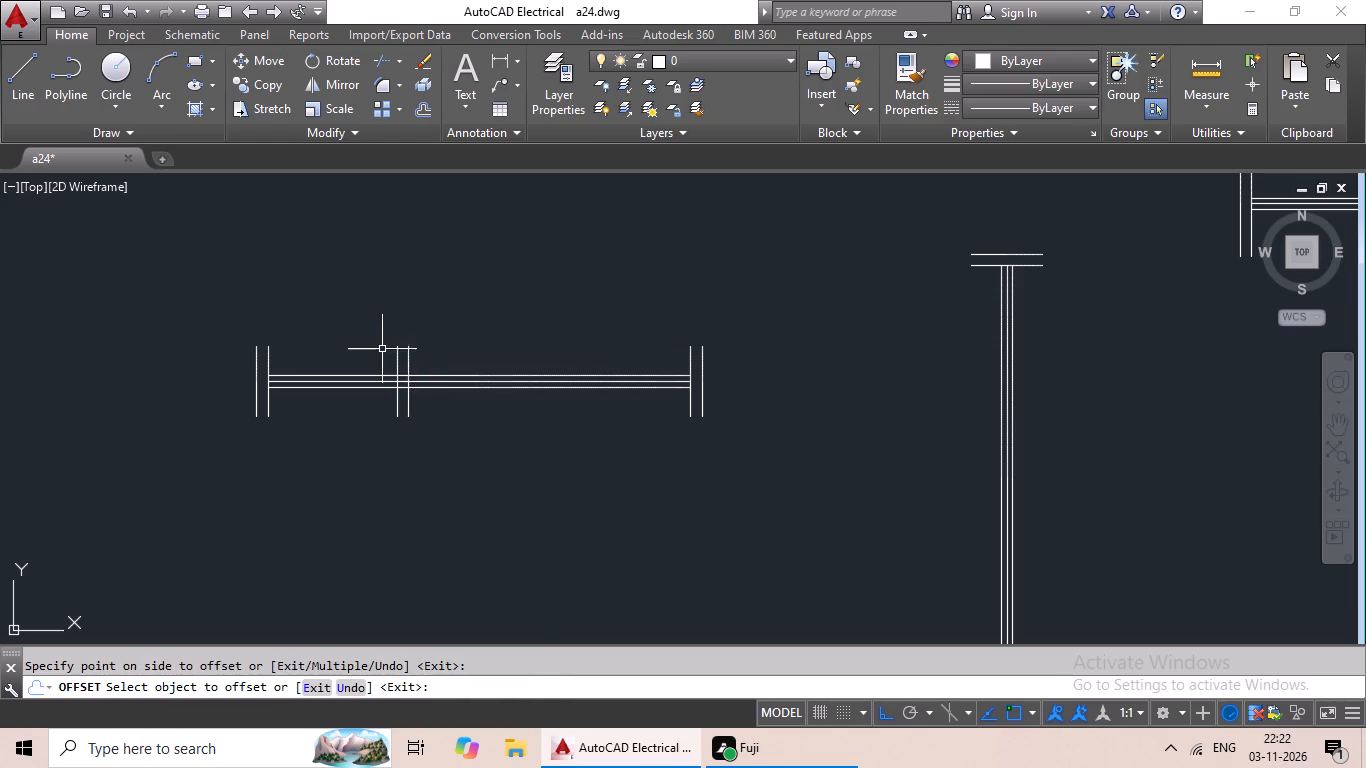
pyautogui.press('Escape')
# Trim the three horizontal lines between the new pair of vertical lines 1" apart.
pyautogui.press('t')
pyautogui.press('r')
pyautogui.press('space')
pyautogui.press('space')
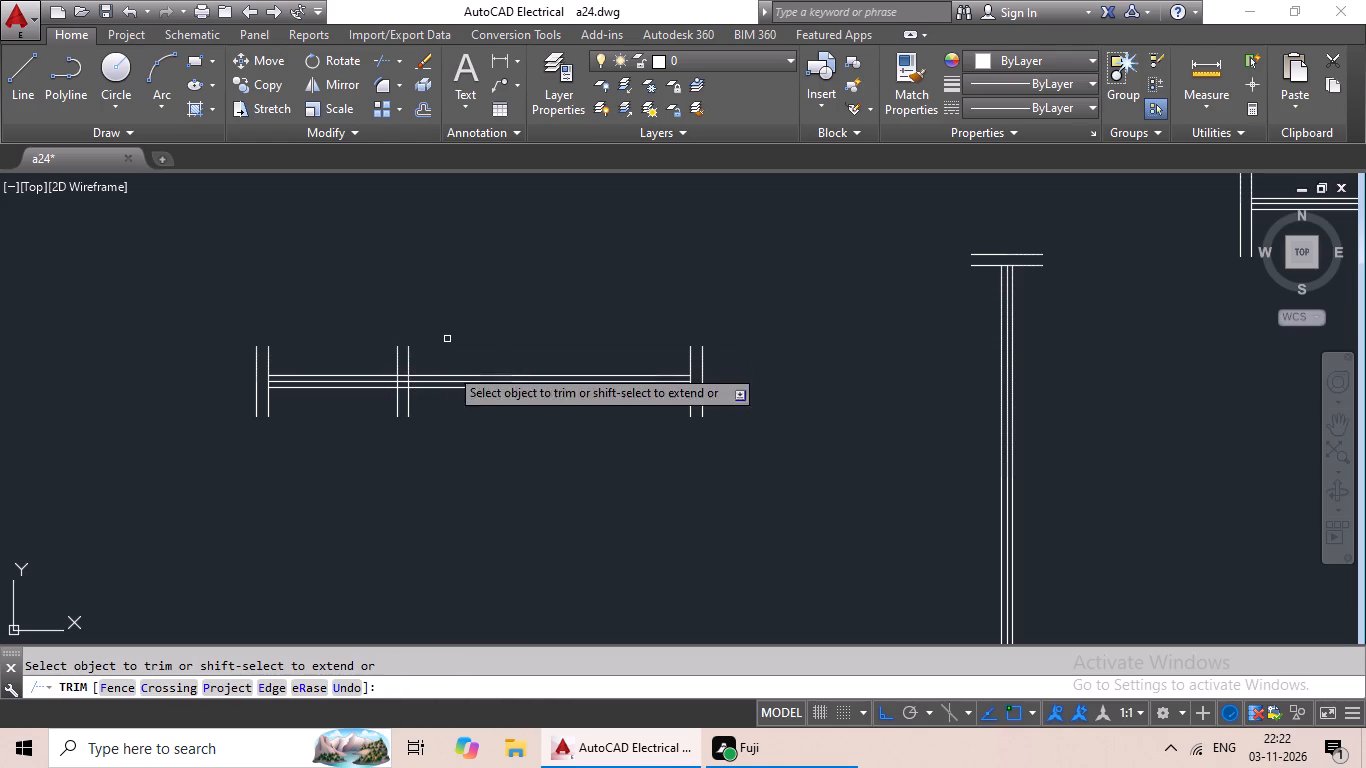
pyautogui.scroll(4, 412, 396)
pyautogui.moveTo(358, 226); pyautogui.dragTo(339, 333)
pyautogui.moveTo(339, 333); pyautogui.dragTo(335, 349)
pyautogui.moveTo(340, 333); pyautogui.dragTo(614, 382, button='middle')
pyautogui.scroll(-2, 617, 373)
pyautogui.press('Escape')
pyautogui.press('Escape')
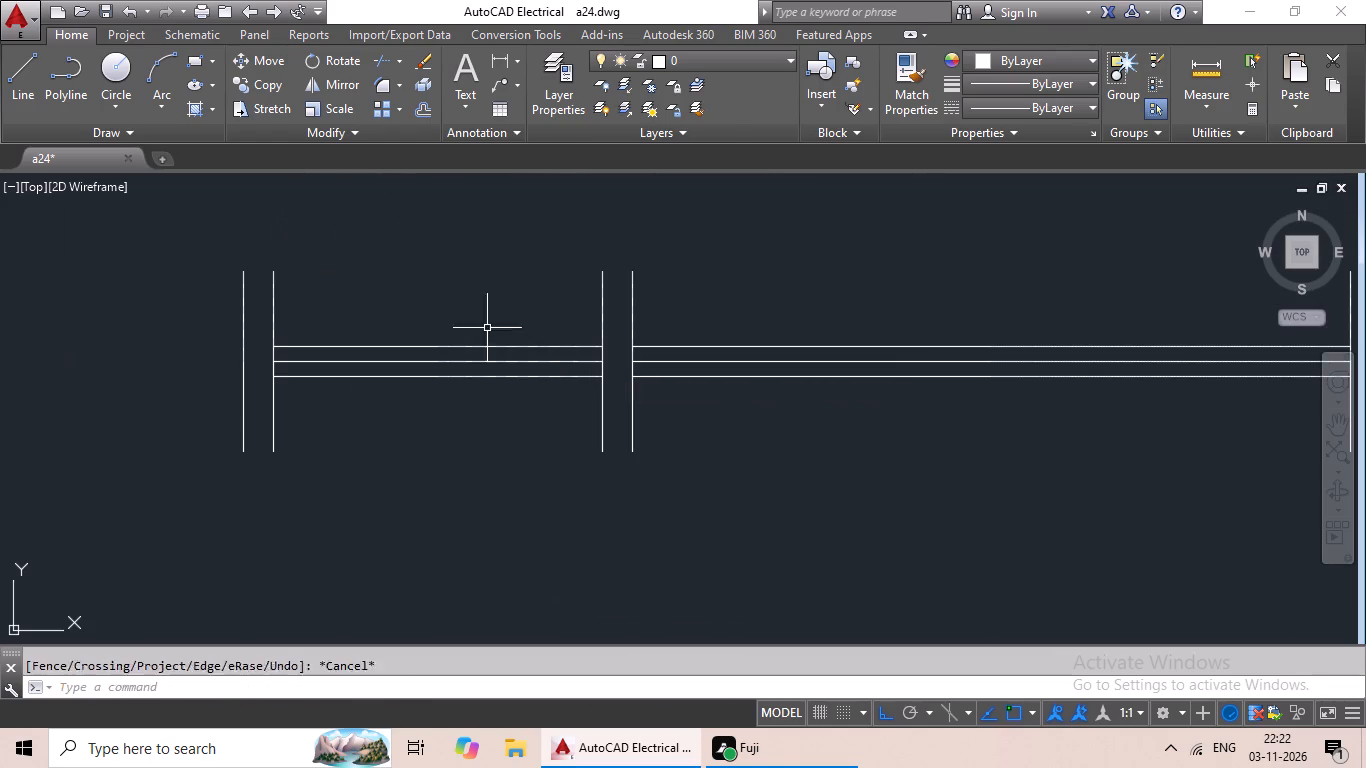
# Delete the leftover part of the trimmed element beyond the new 2' element's double end line.
pyautogui.moveTo(466, 300); pyautogui.dragTo(184, 352)
pyautogui.press('Delete')
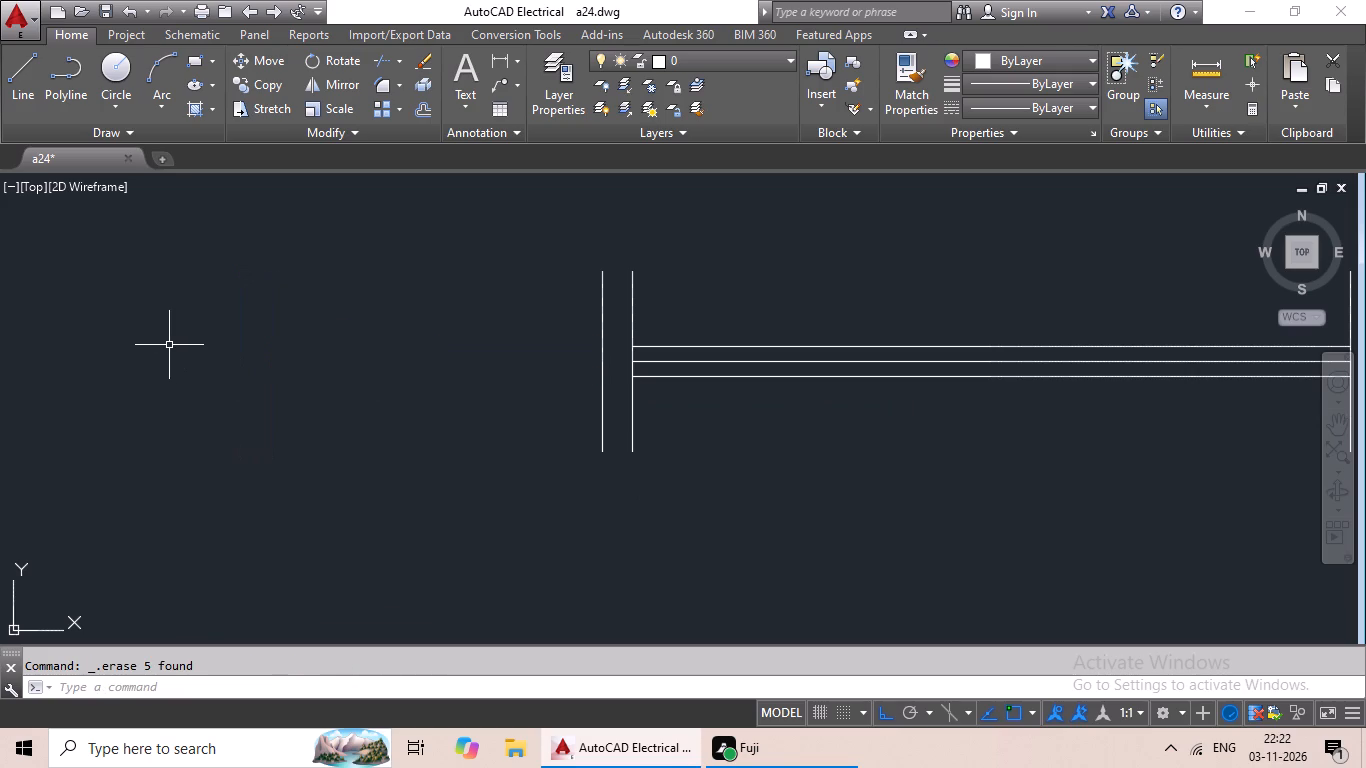
# Copy the horizontal 2' element with 6" ends and paste it directly below the original.
pyautogui.scroll(-2, 226, 290)
pyautogui.moveTo(349, 356); pyautogui.dragTo(266, 394, button='middle')
pyautogui.moveTo(417, 289); pyautogui.dragTo(533, 490)
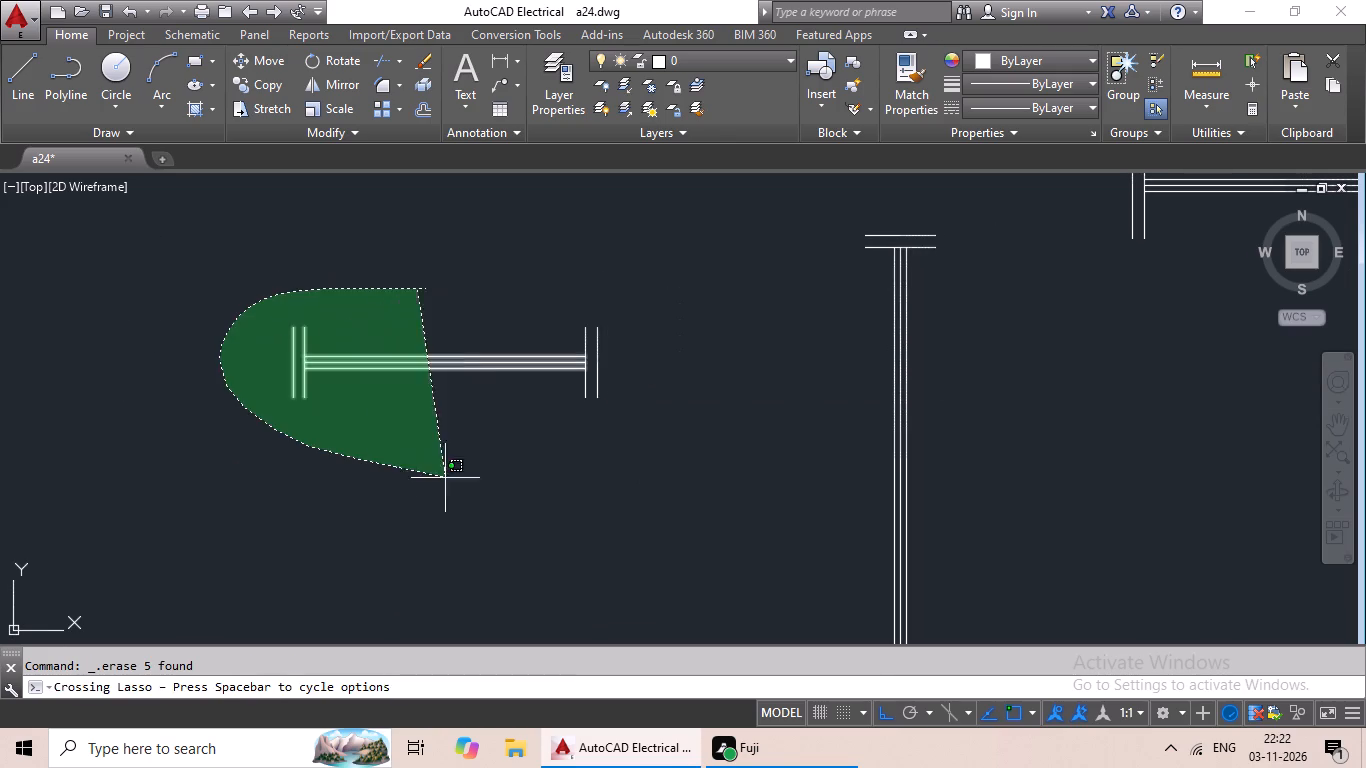
pyautogui.moveTo(533, 490); pyautogui.dragTo(685, 404)
pyautogui.hotkey('ctrl', 'c')
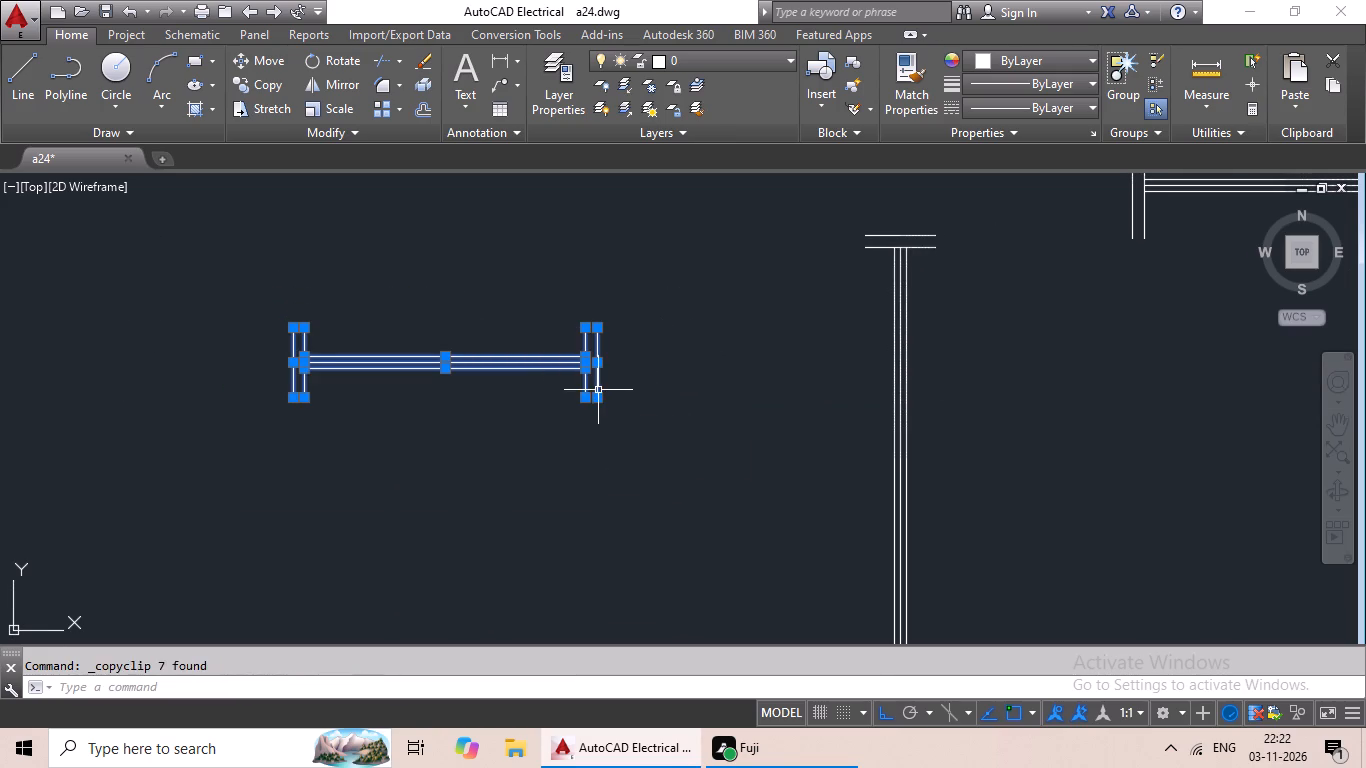
pyautogui.hotkey('ctrl', 'v')
pyautogui.moveTo(386, 484); pyautogui.dragTo(474, 350, button='middle')
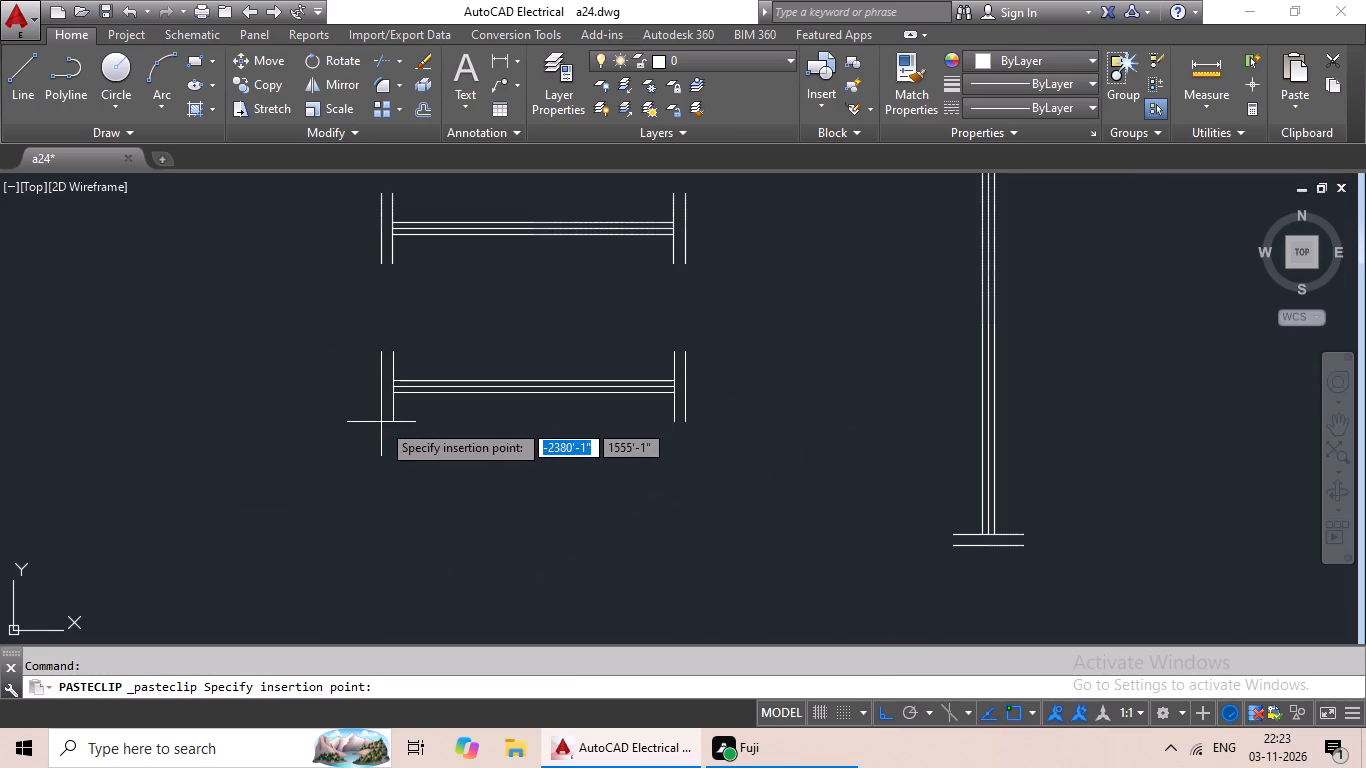
pyautogui.click(383, 432)
# Rotate the pasted 2' element 90° about the upper end of its right outer line to make it vertical.
pyautogui.moveTo(452, 341); pyautogui.dragTo(770, 493)
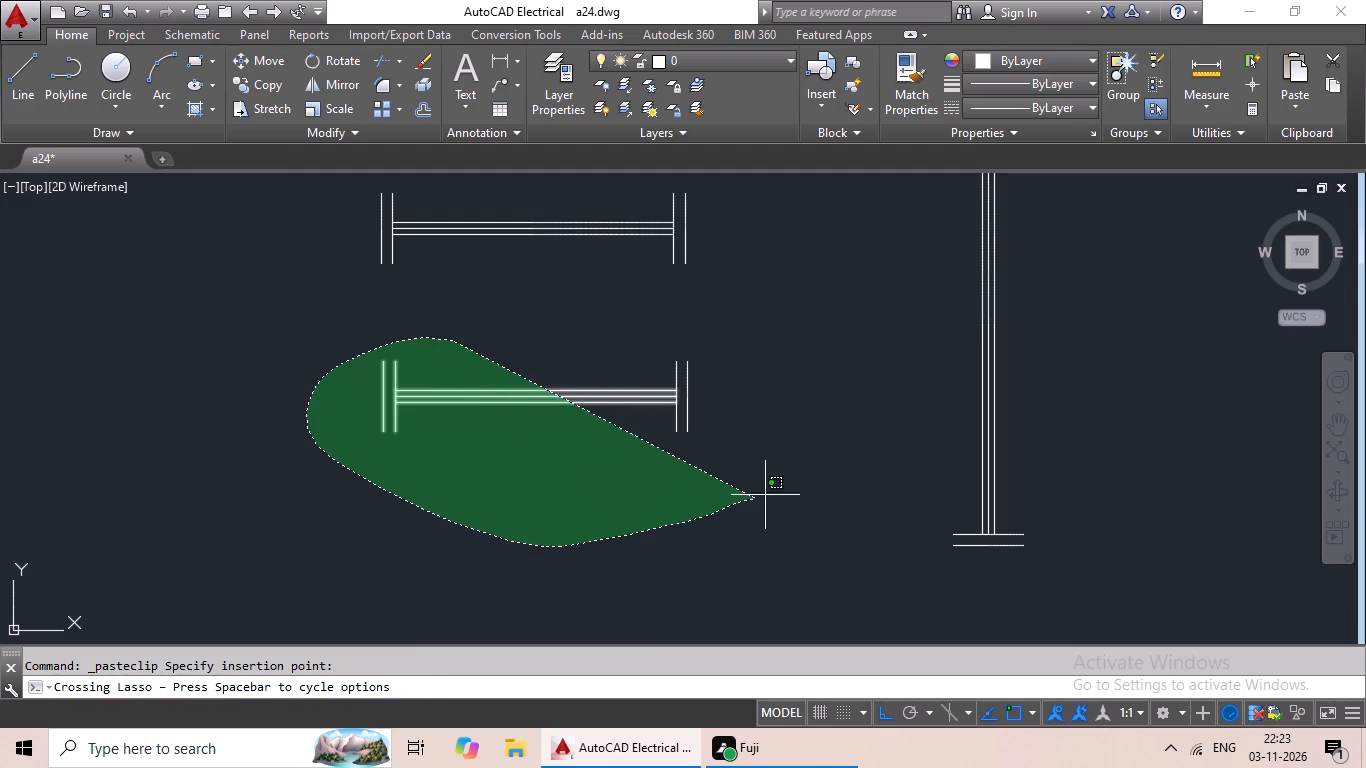
pyautogui.moveTo(770, 493); pyautogui.dragTo(788, 370)
pyautogui.click(319, 54)
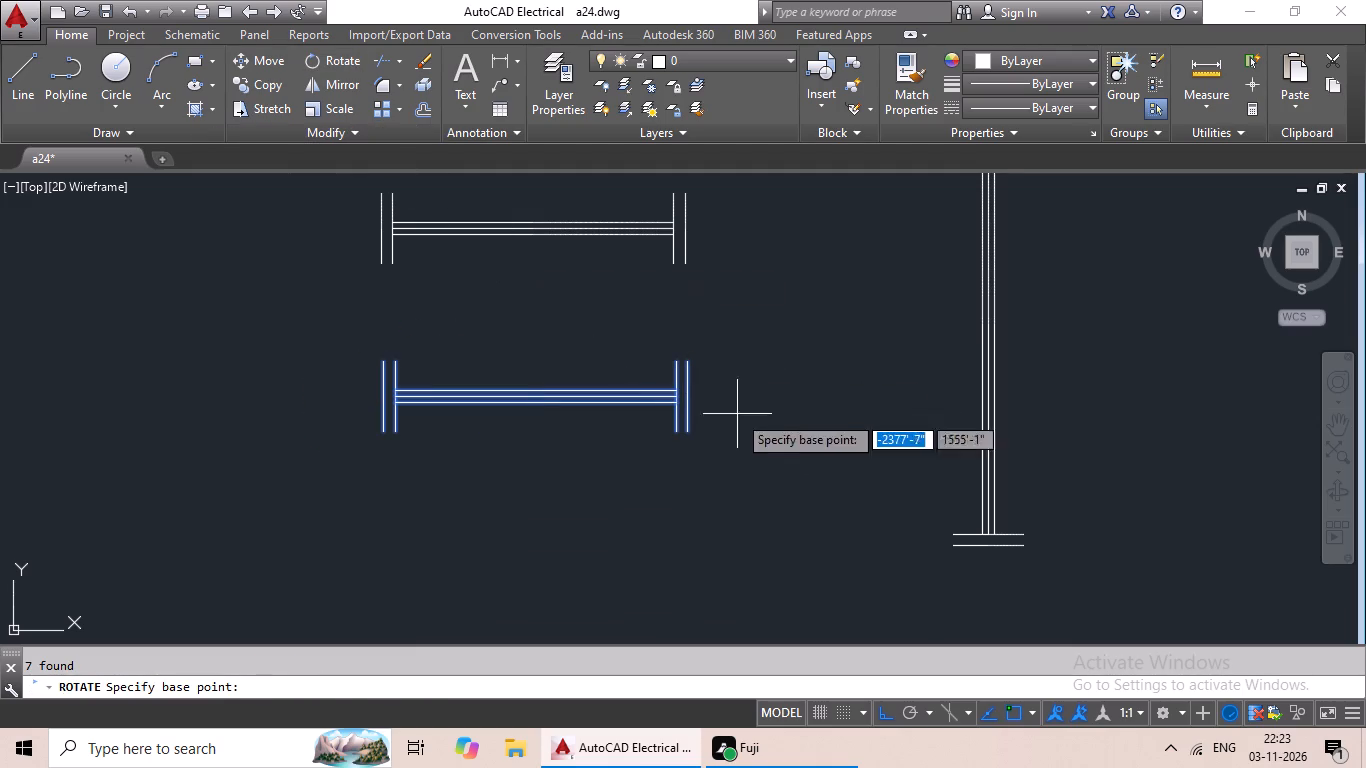
pyautogui.click(685, 365)
pyautogui.click(689, 330)
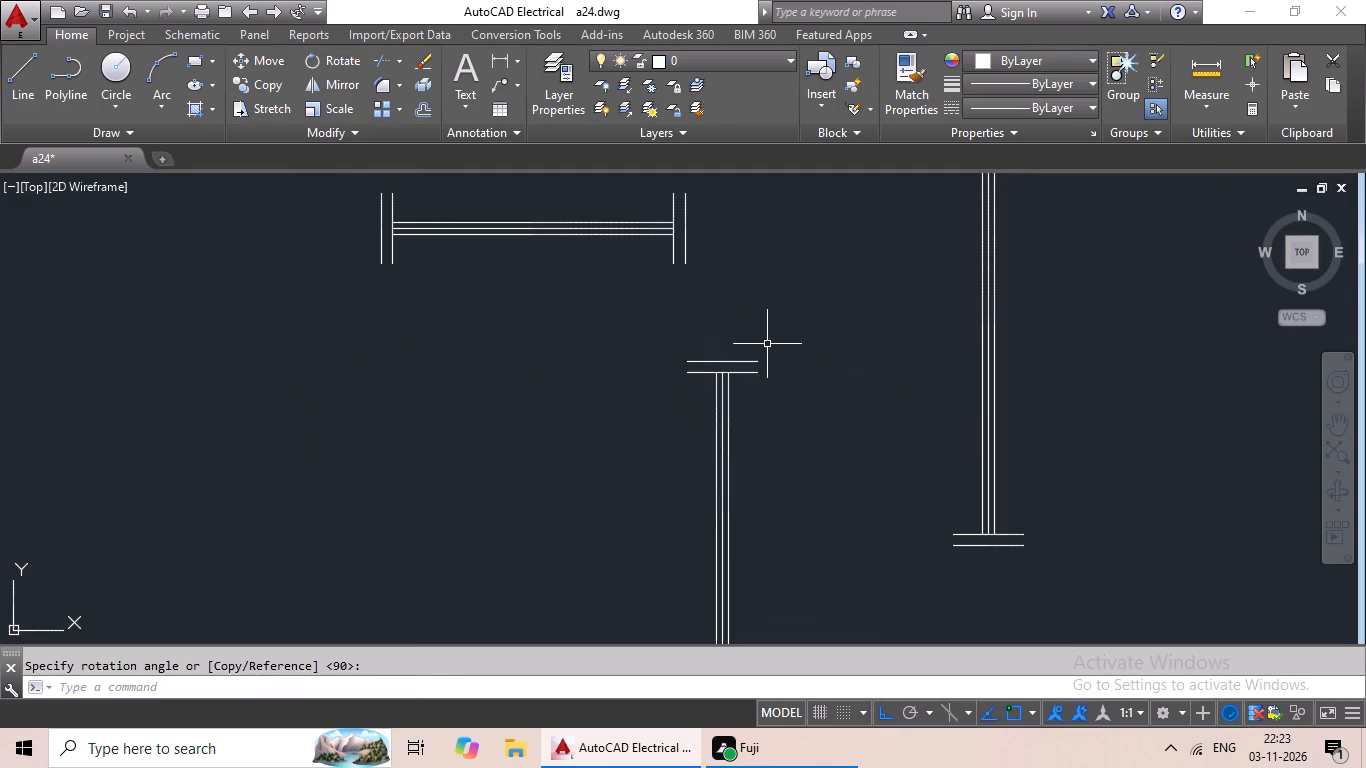
# With Ortho off, copy the horizontal 3' element with the longer ends by its midpoint onto the top wall's centre mark at the upper-right room.
pyautogui.scroll(-5, 768, 346)
pyautogui.moveTo(506, 456); pyautogui.dragTo(610, 471, button='middle')
pyautogui.scroll(3, 1039, 324)
pyautogui.moveTo(920, 268); pyautogui.dragTo(867, 253)
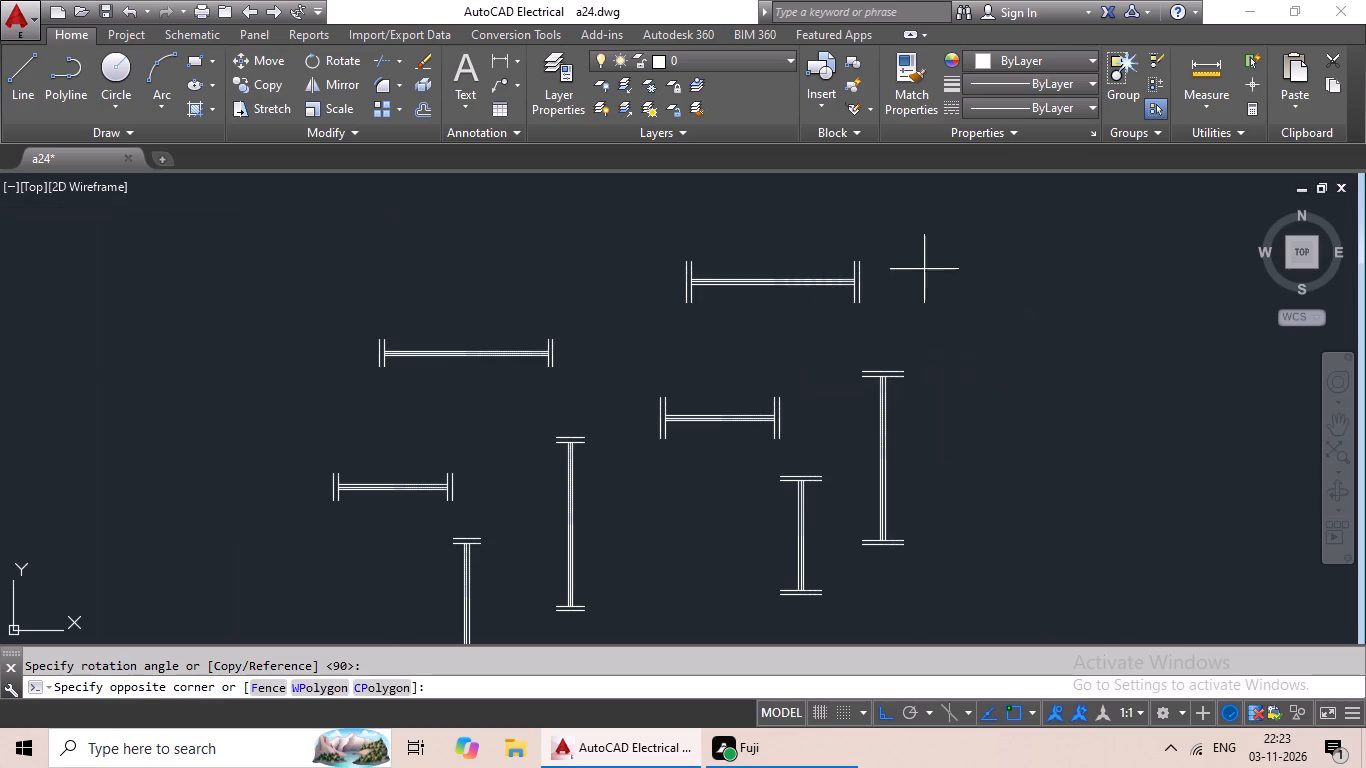
pyautogui.moveTo(867, 253); pyautogui.dragTo(882, 306)
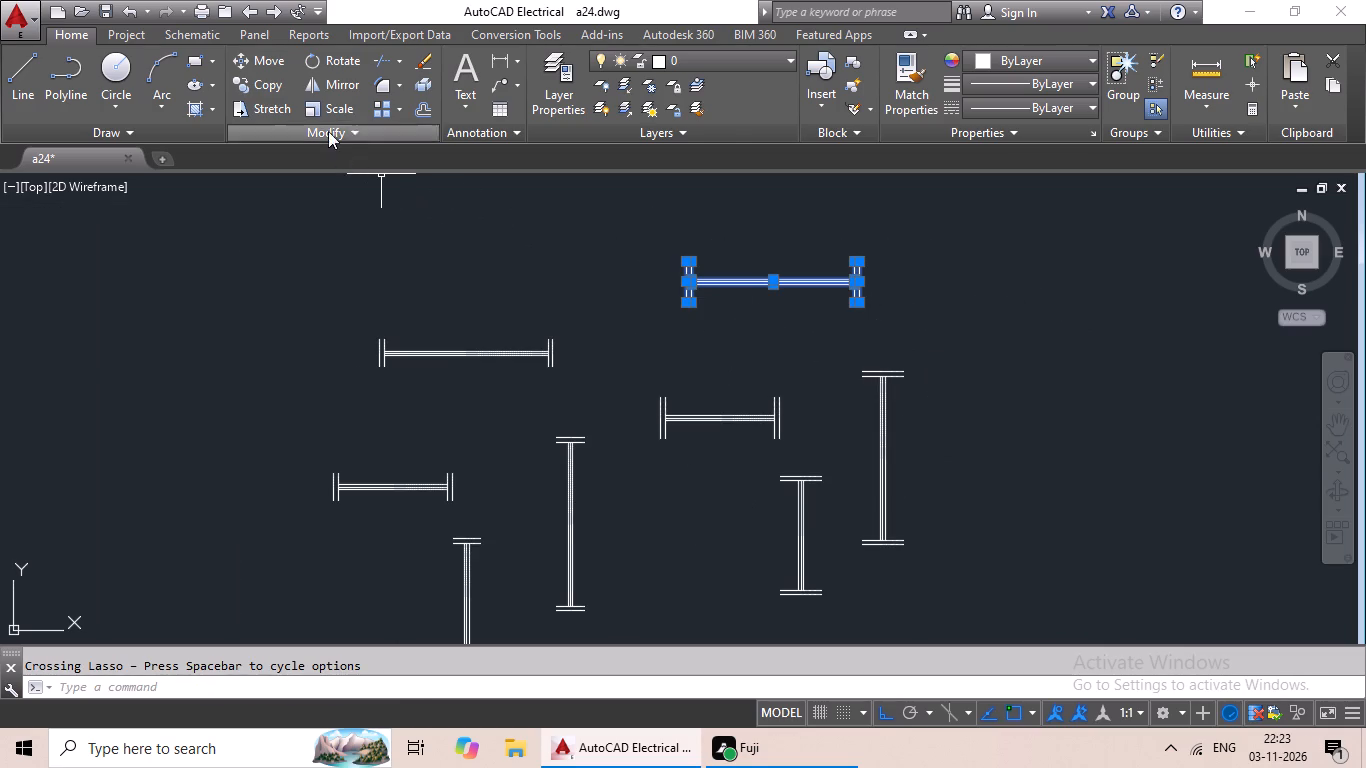
pyautogui.click(261, 81)
pyautogui.scroll(2, 769, 277)
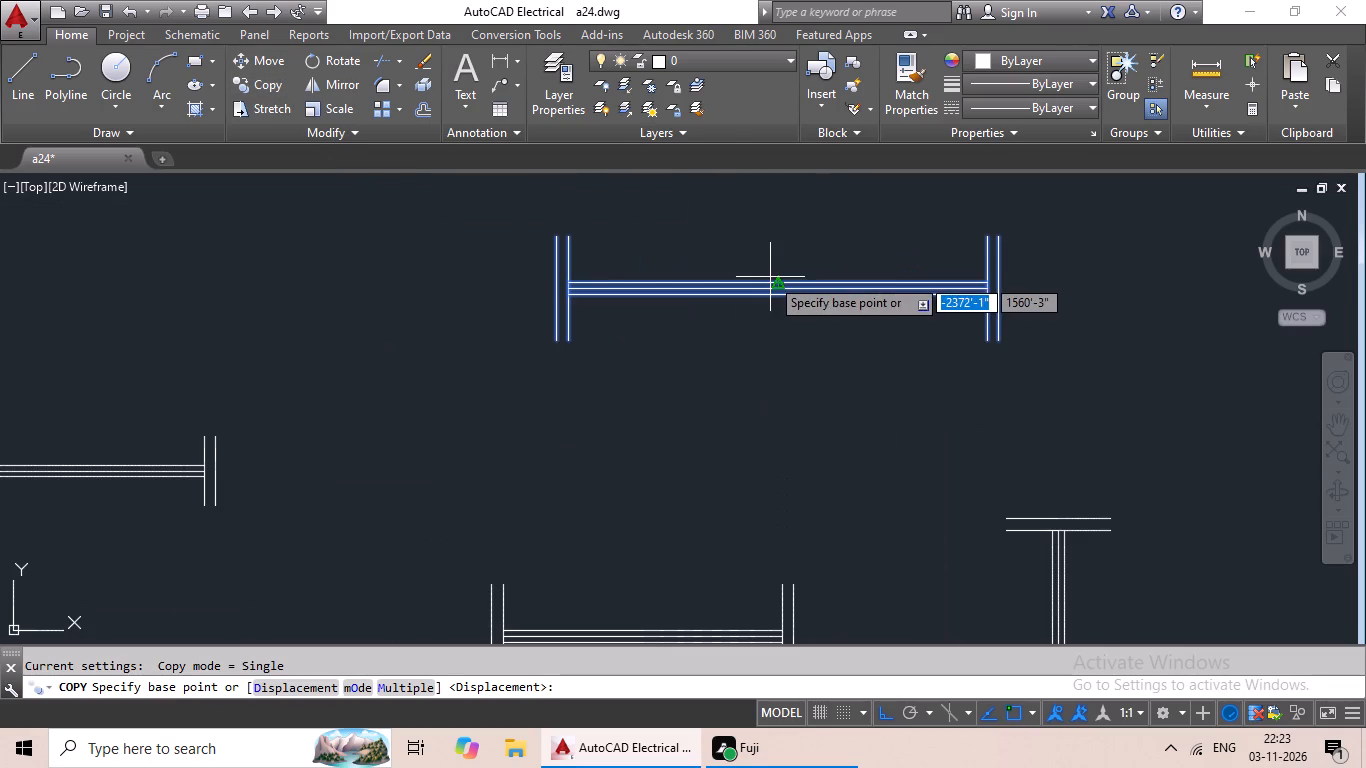
pyautogui.scroll(1, 777, 292)
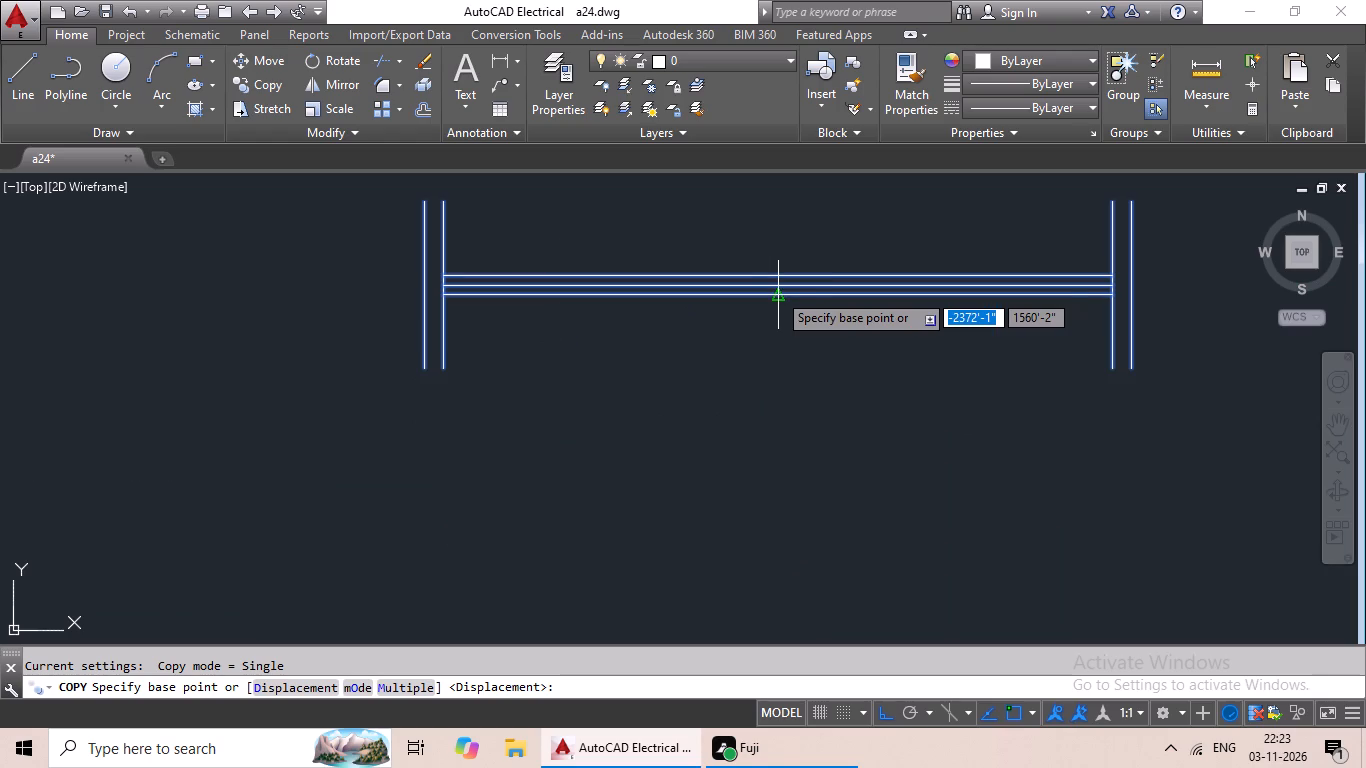
pyautogui.click(776, 286)
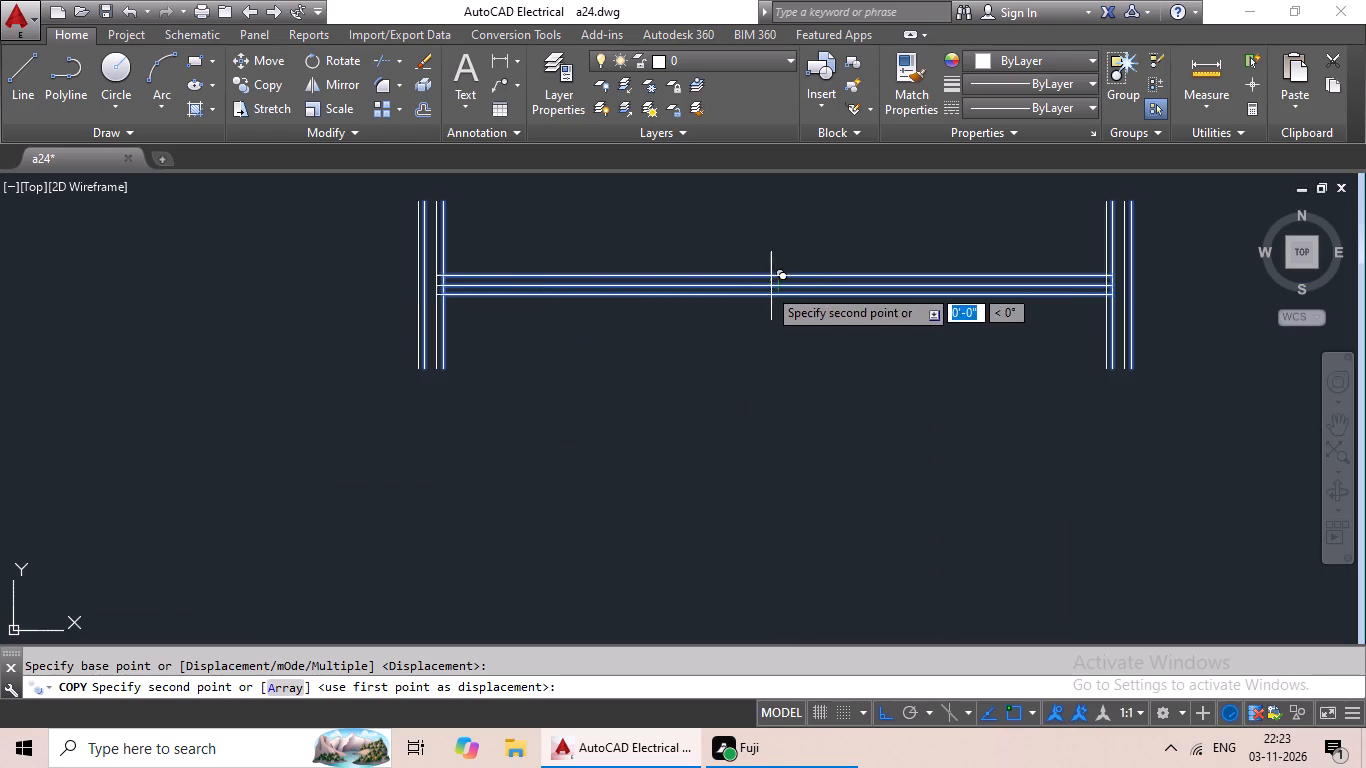
pyautogui.scroll(-2, 637, 350)
pyautogui.moveTo(626, 360); pyautogui.dragTo(818, 280, button='middle')
pyautogui.scroll(-2, 628, 326)
pyautogui.moveTo(560, 356); pyautogui.dragTo(744, 316, button='middle')
pyautogui.moveTo(466, 369); pyautogui.dragTo(740, 366, button='middle')
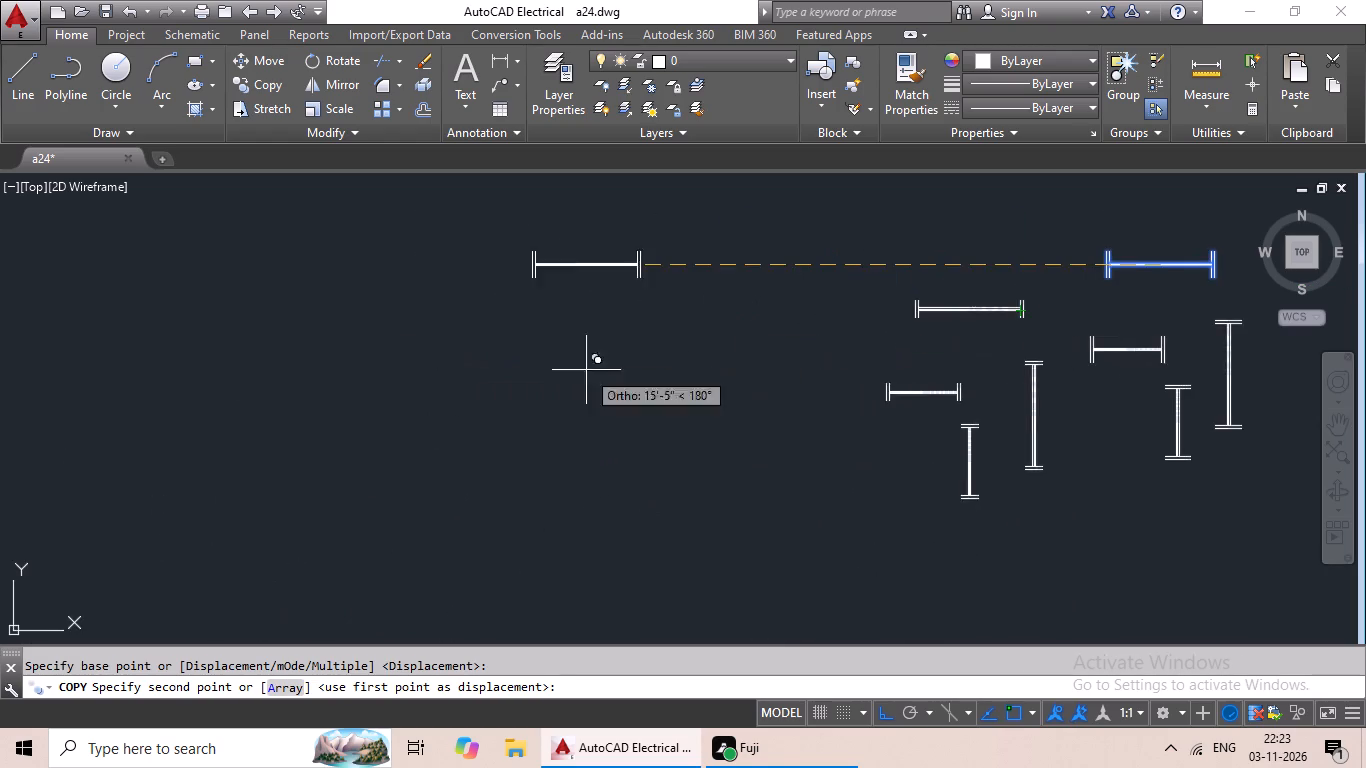
pyautogui.moveTo(330, 370); pyautogui.dragTo(630, 392, button='middle')
pyautogui.scroll(-2, 596, 395)
pyautogui.moveTo(458, 409); pyautogui.dragTo(495, 470, button='middle')
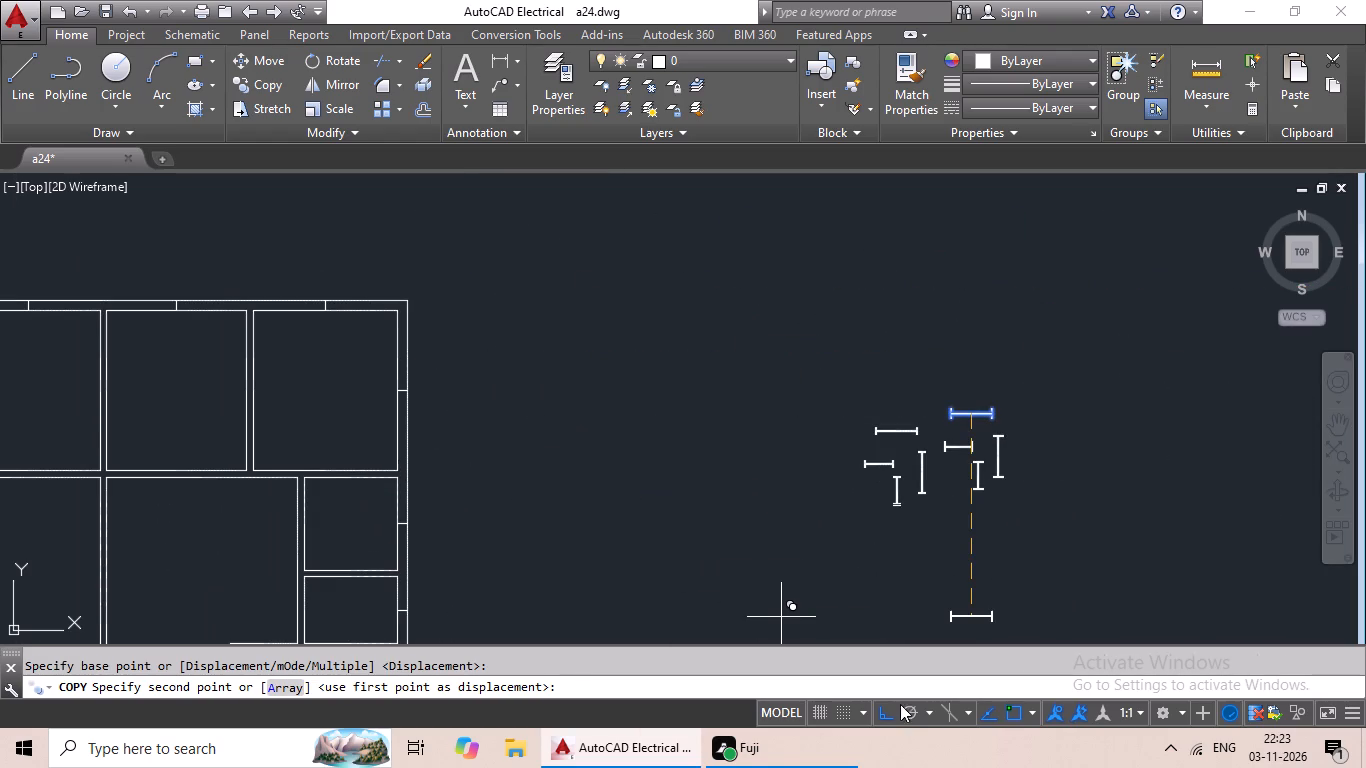
pyautogui.click(879, 717)
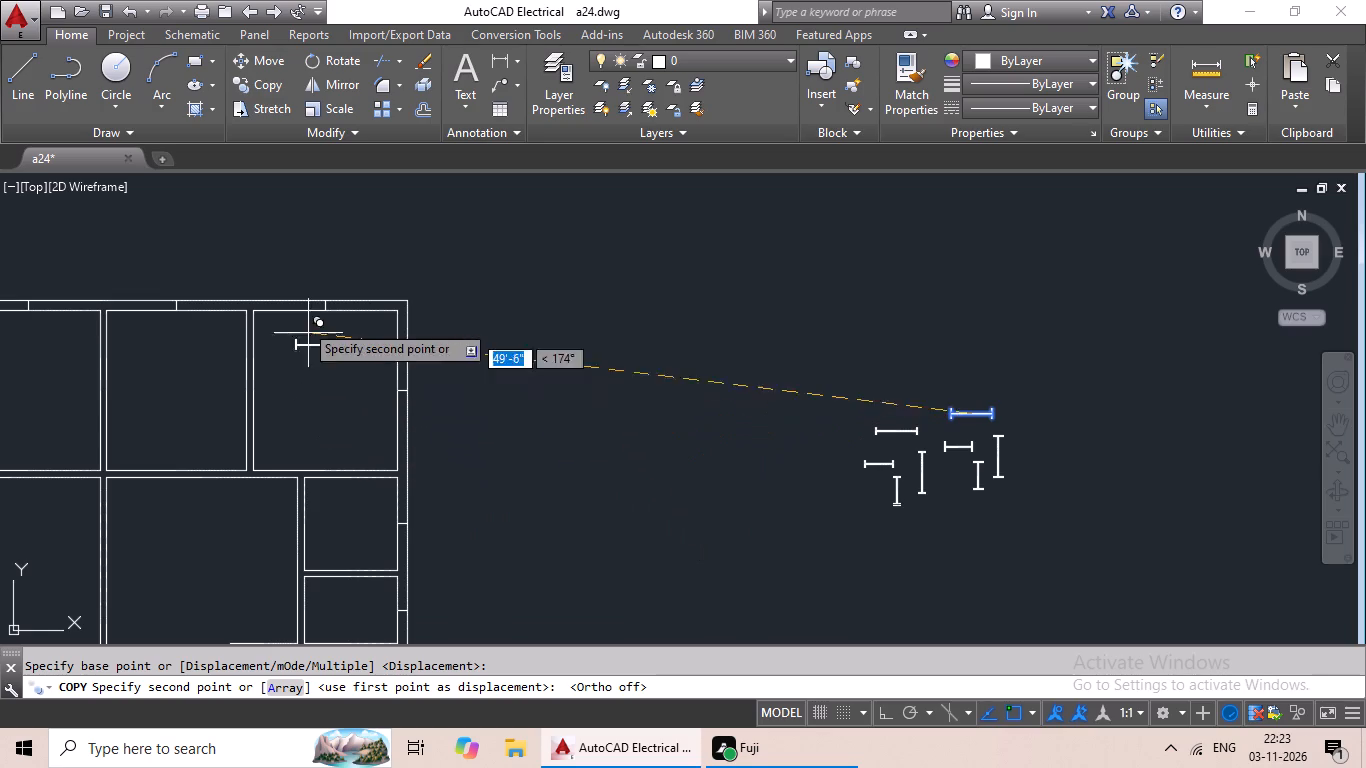
pyautogui.scroll(4, 306, 287)
pyautogui.click(418, 405)
# Copy the vertical 3' element with the longer ends by its midpoint onto the right outer wall's centre mark at the upper-right room.
pyautogui.scroll(-2, 594, 419)
pyautogui.moveTo(633, 500); pyautogui.dragTo(595, 398, button='middle')
pyautogui.scroll(-2, 657, 411)
pyautogui.moveTo(779, 454); pyautogui.dragTo(658, 400, button='middle')
pyautogui.moveTo(771, 471); pyautogui.dragTo(595, 433, button='middle')
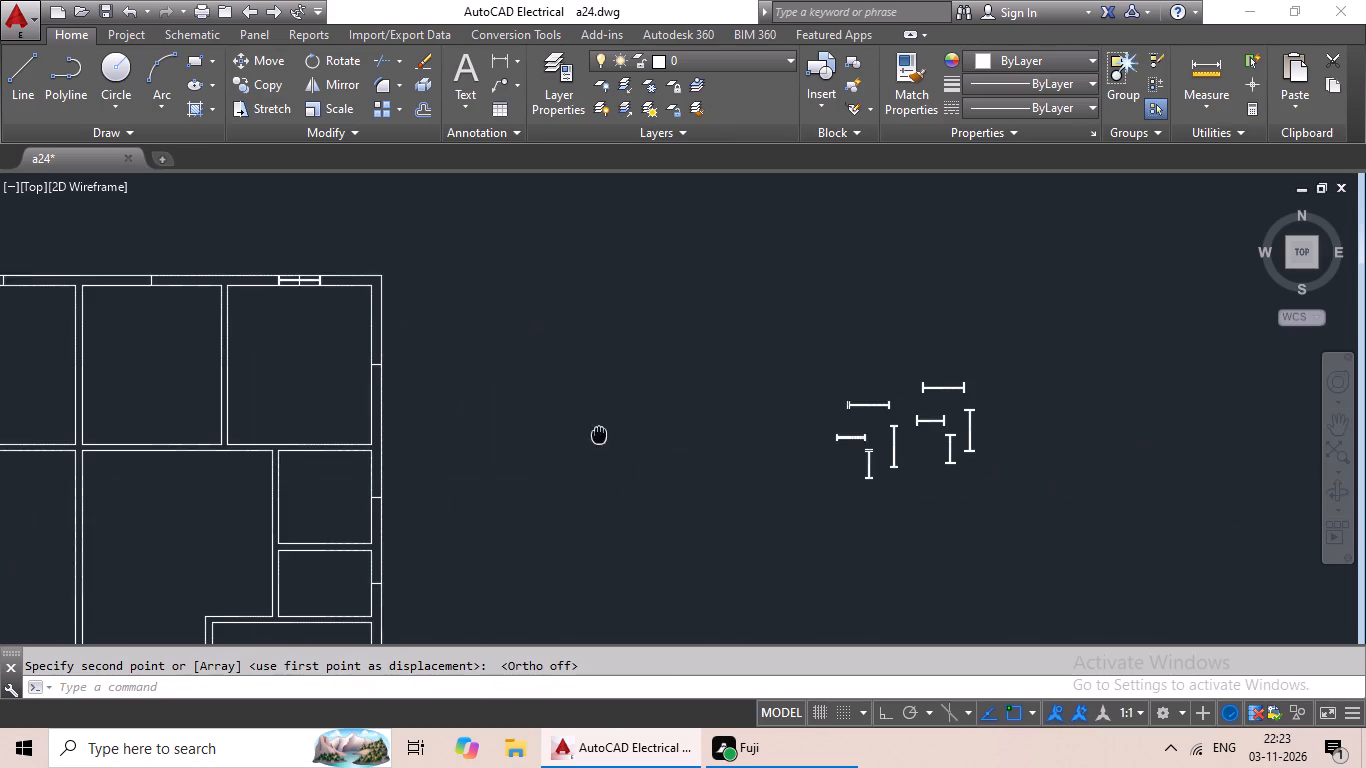
pyautogui.moveTo(595, 433); pyautogui.dragTo(594, 433, button='middle')
pyautogui.moveTo(791, 459); pyautogui.dragTo(727, 483, button='middle')
pyautogui.scroll(4, 916, 460)
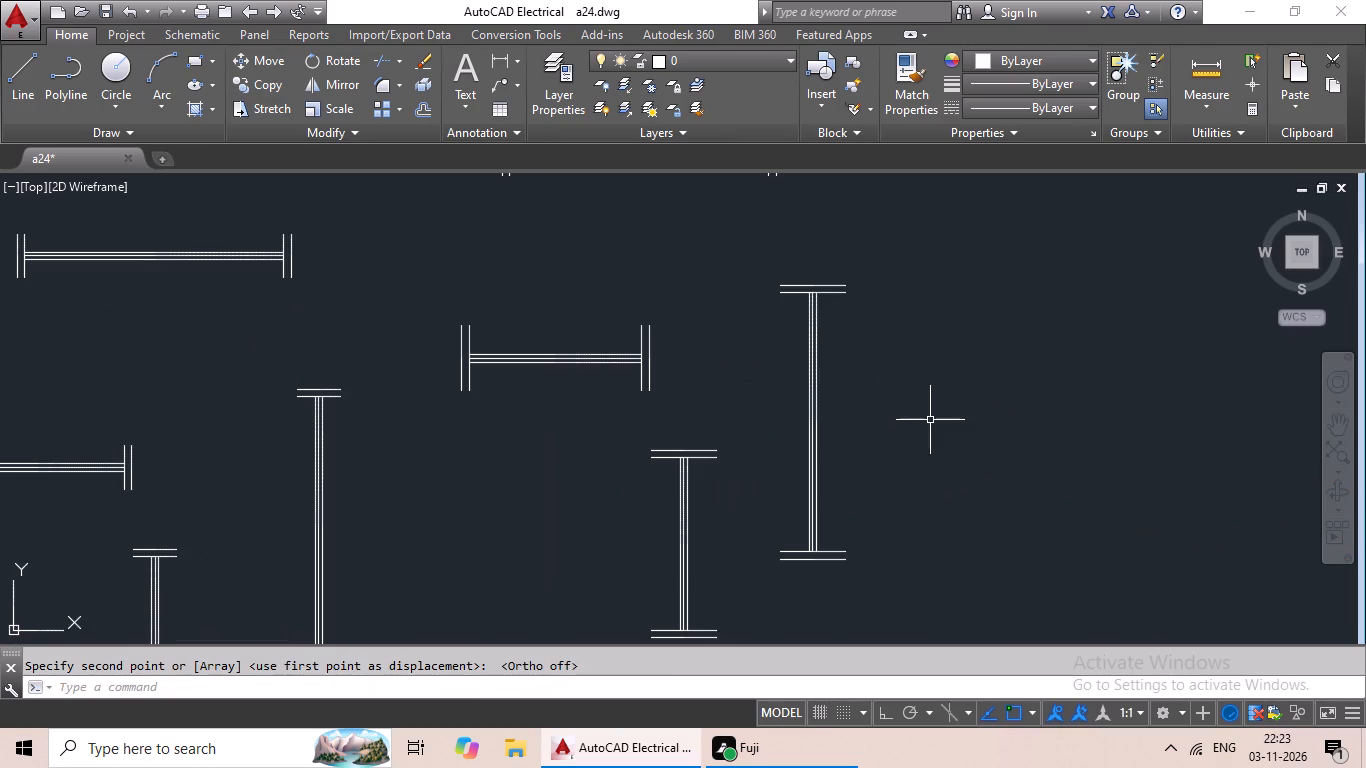
pyautogui.moveTo(962, 303); pyautogui.dragTo(809, 576)
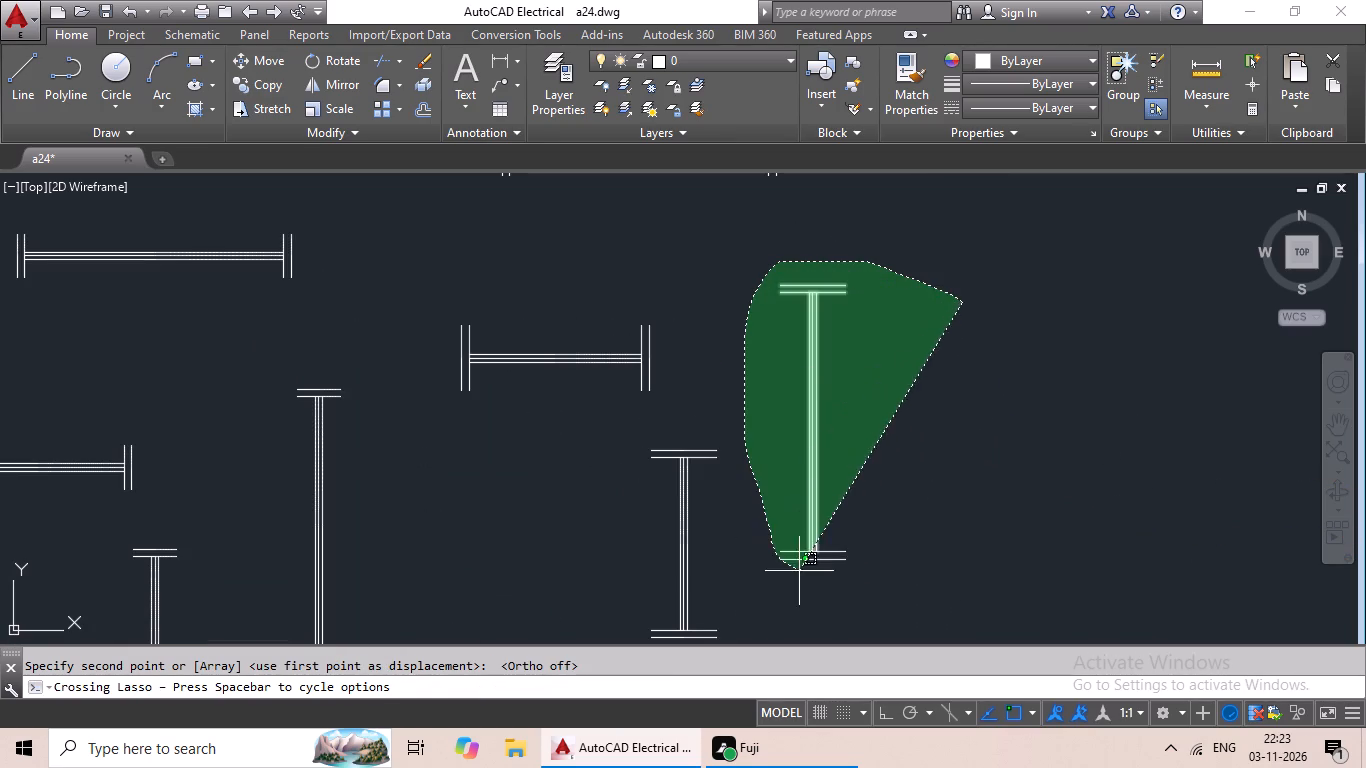
pyautogui.moveTo(809, 576); pyautogui.dragTo(895, 574)
pyautogui.click(264, 84)
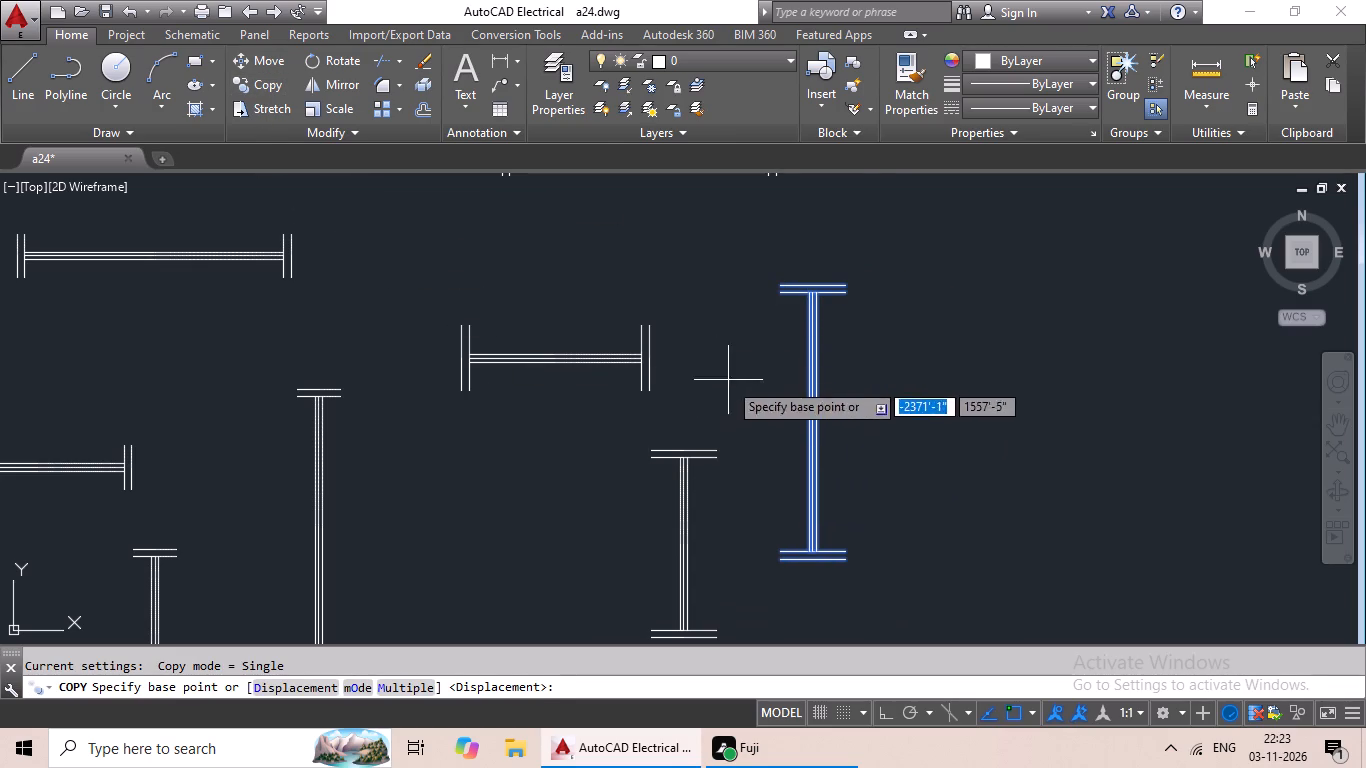
pyautogui.scroll(2, 784, 455)
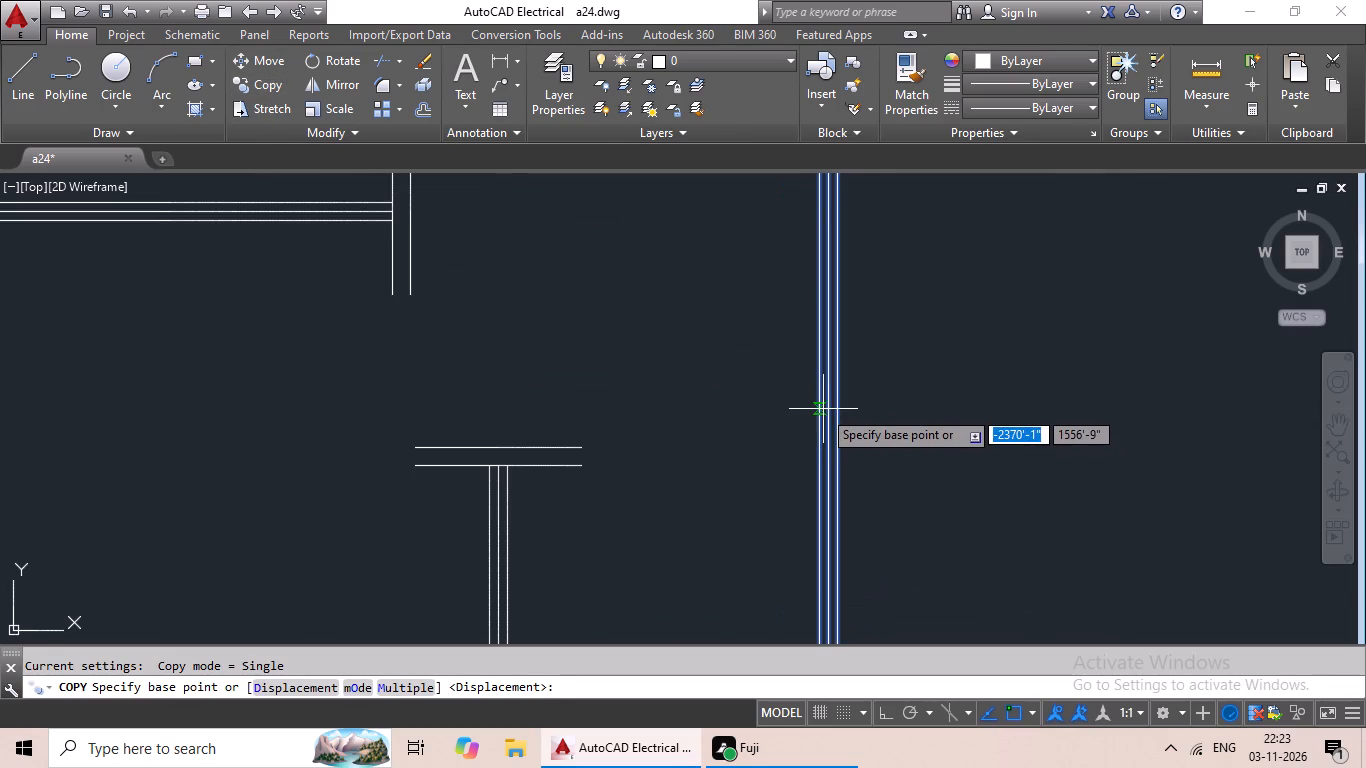
pyautogui.scroll(-1, 826, 394)
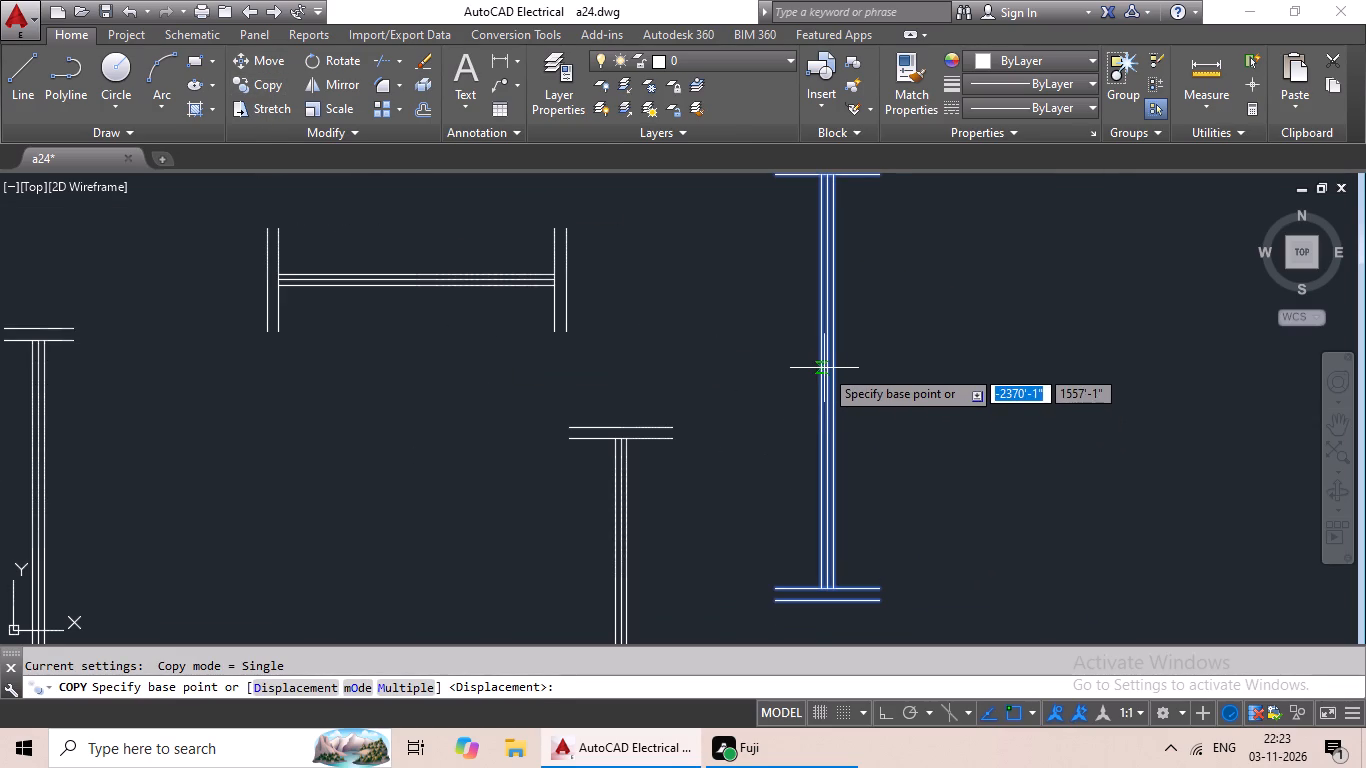
pyautogui.click(825, 381)
pyautogui.scroll(-3, 403, 400)
pyautogui.moveTo(400, 402); pyautogui.dragTo(700, 334, button='middle')
pyautogui.scroll(-1, 234, 446)
pyautogui.moveTo(214, 454); pyautogui.dragTo(658, 391, button='middle')
pyautogui.moveTo(331, 446); pyautogui.dragTo(609, 460, button='middle')
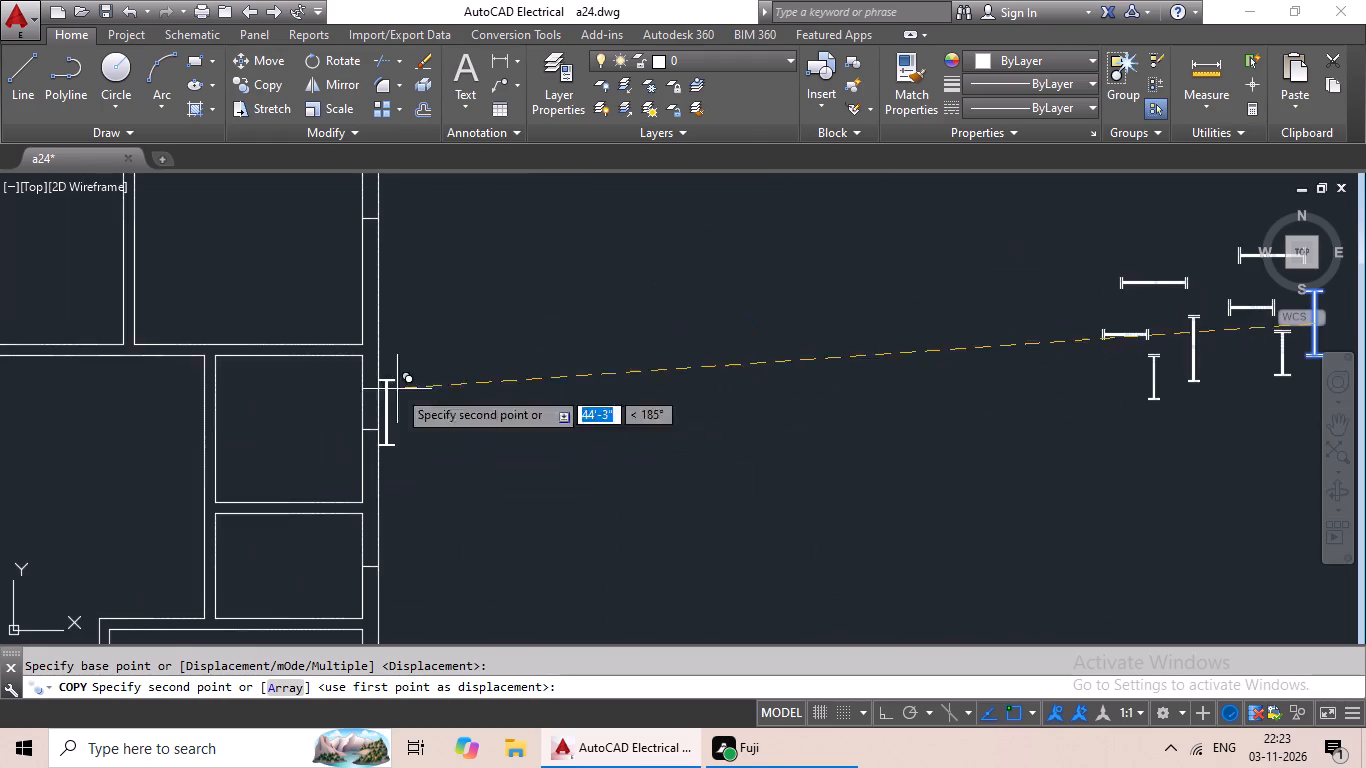
pyautogui.moveTo(427, 353); pyautogui.dragTo(513, 529, button='middle')
pyautogui.scroll(2, 331, 349)
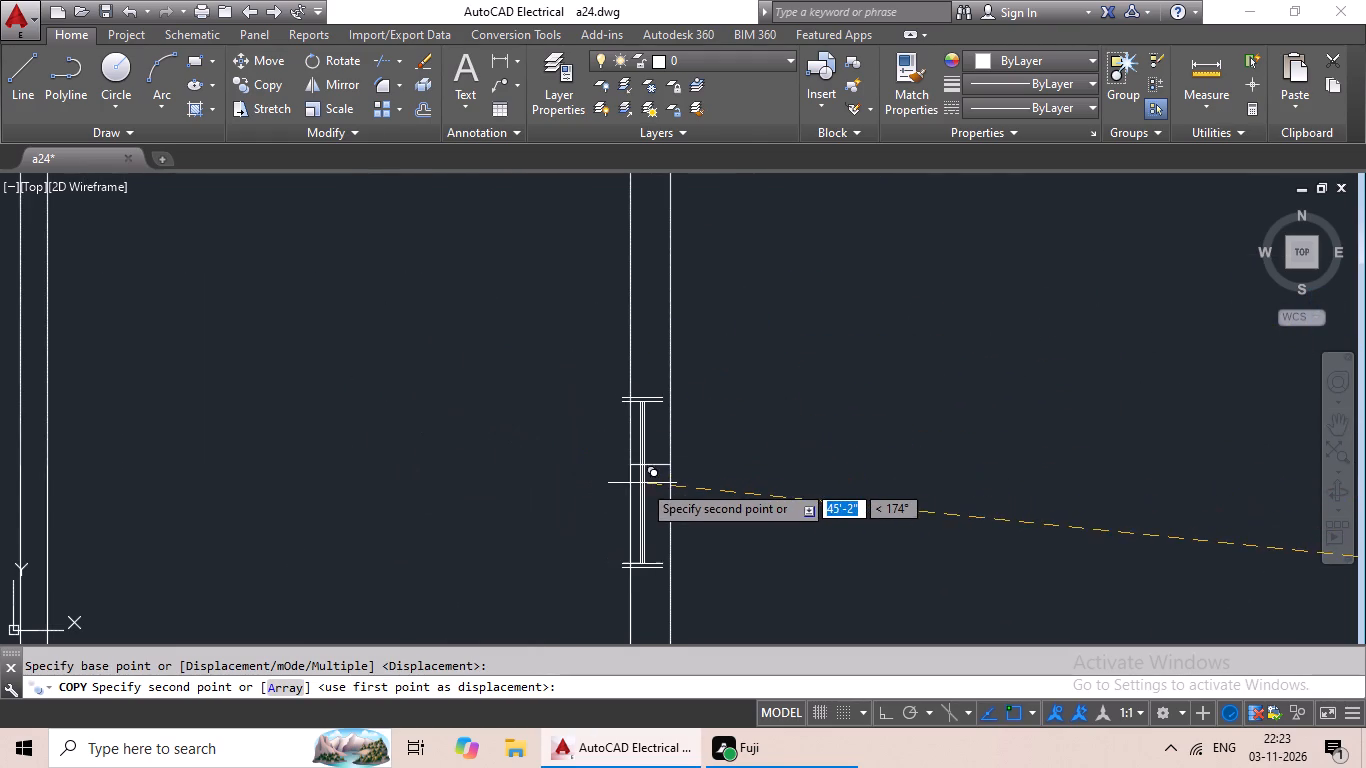
pyautogui.click(650, 464)
# Copy the horizontal 3' element with the longer ends onto the top wall's centre mark at the second room from the right.
pyautogui.scroll(-3, 888, 454)
pyautogui.moveTo(924, 464); pyautogui.dragTo(794, 380, button='middle')
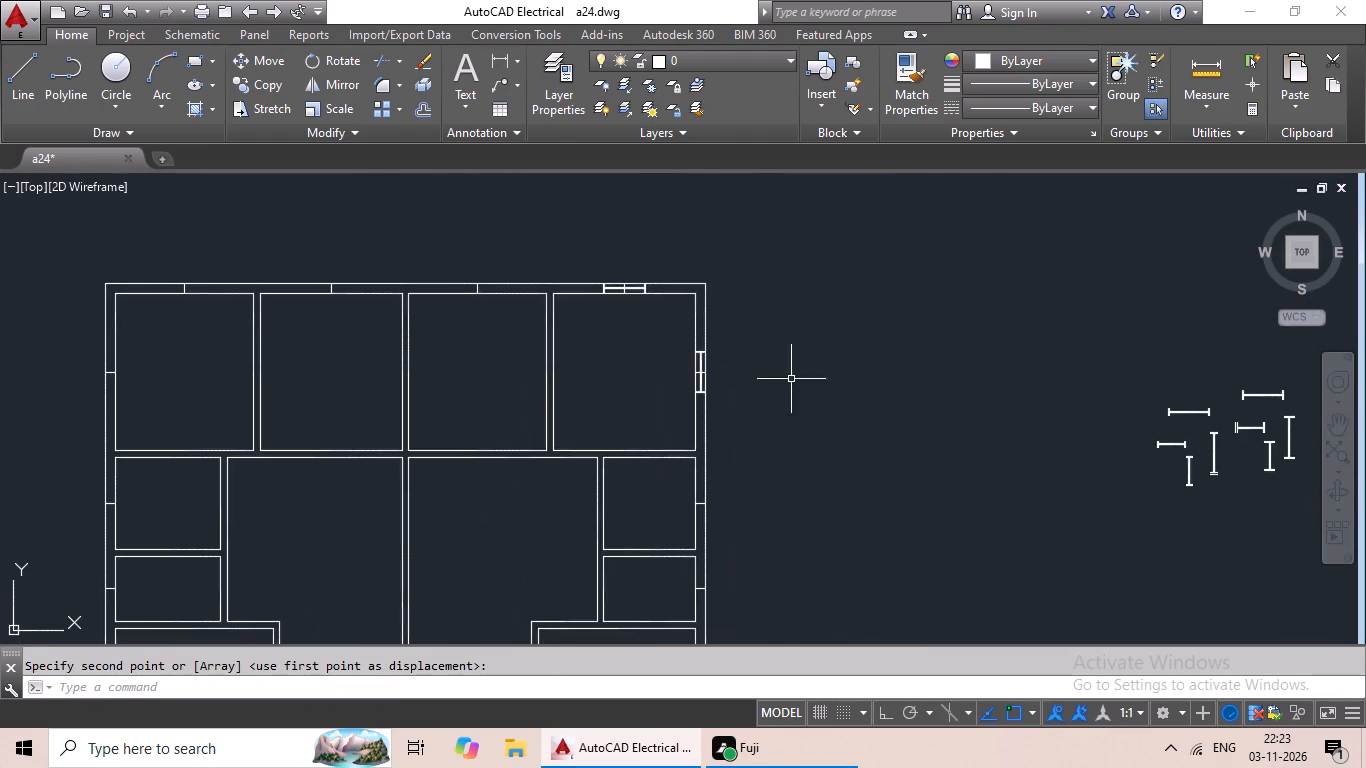
pyautogui.scroll(-1, 887, 410)
pyautogui.moveTo(887, 411); pyautogui.dragTo(643, 294, button='middle')
pyautogui.moveTo(697, 321); pyautogui.dragTo(629, 335, button='middle')
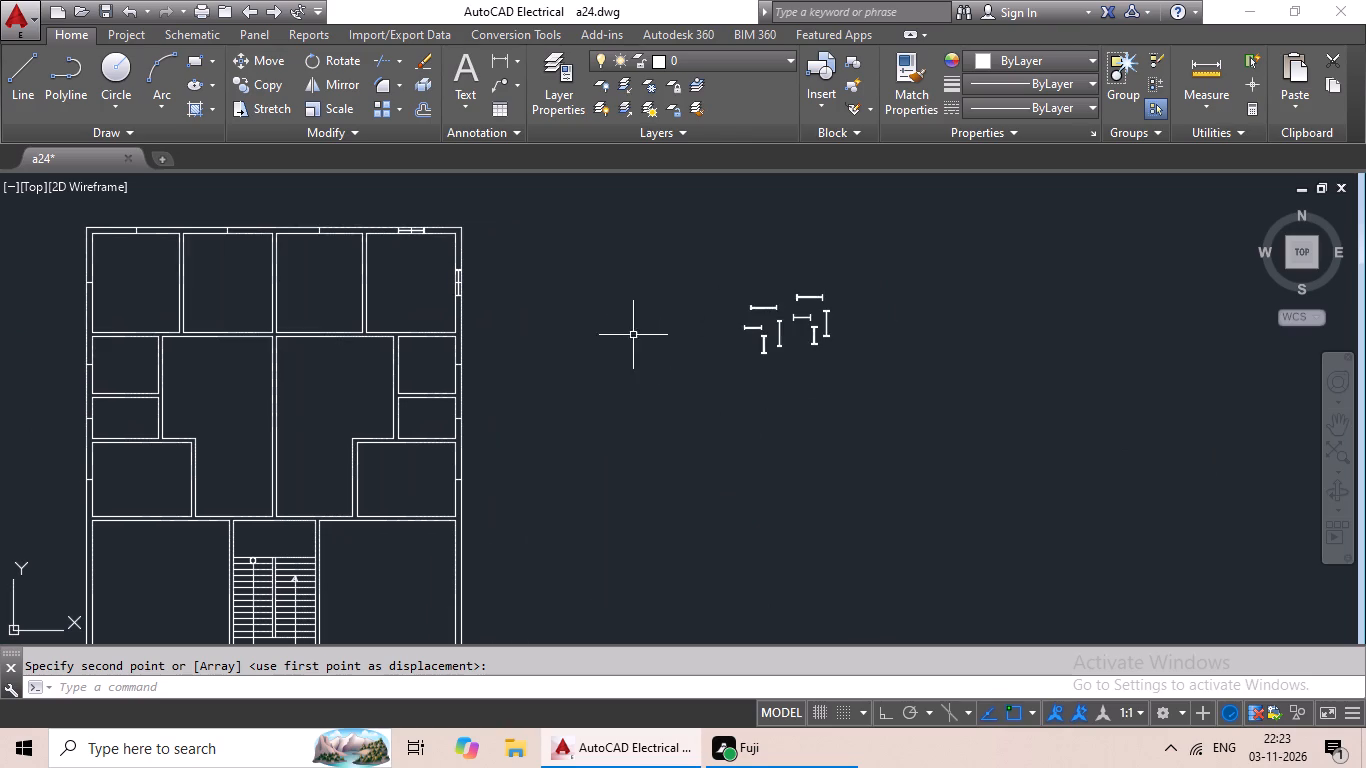
pyautogui.scroll(4, 810, 304)
pyautogui.moveTo(805, 285); pyautogui.dragTo(768, 352, button='middle')
pyautogui.scroll(1, 760, 309)
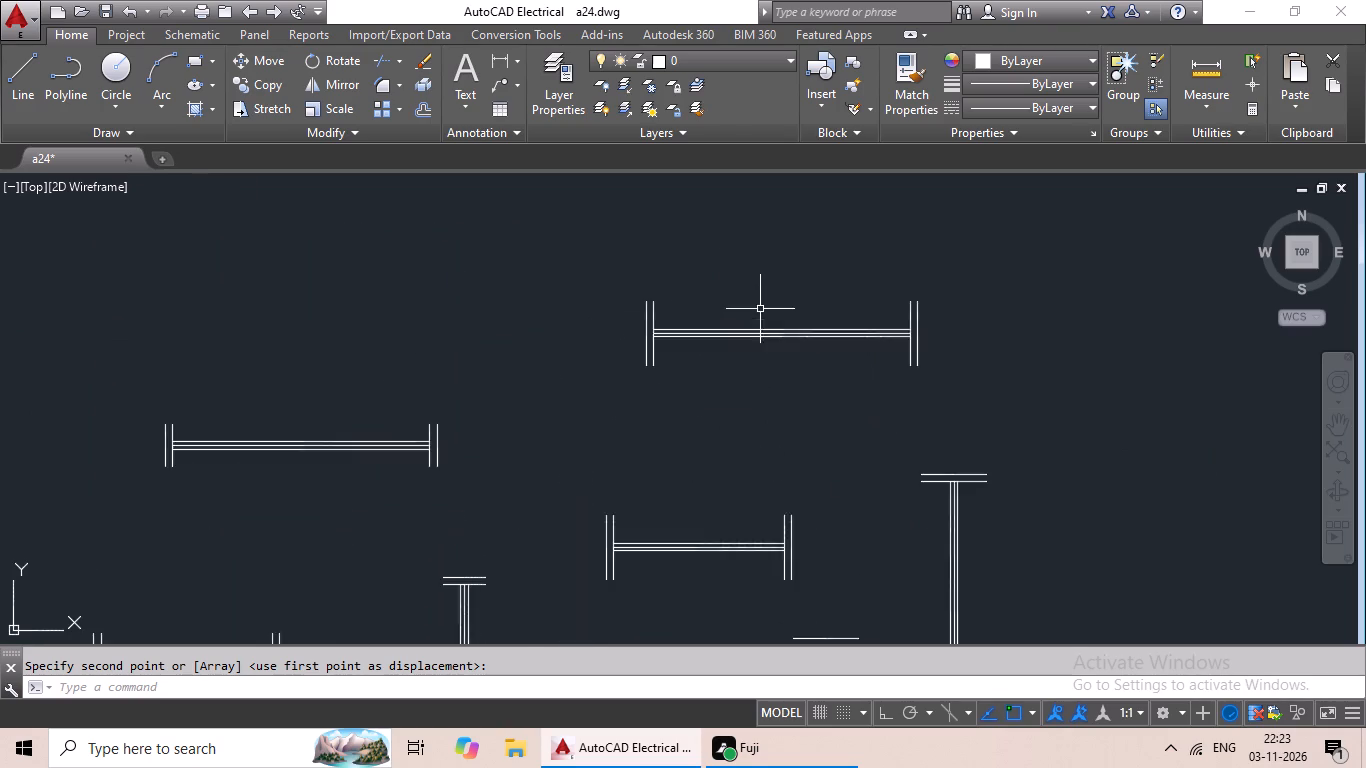
pyautogui.scroll(1, 760, 309)
pyautogui.moveTo(734, 278); pyautogui.dragTo(1053, 325)
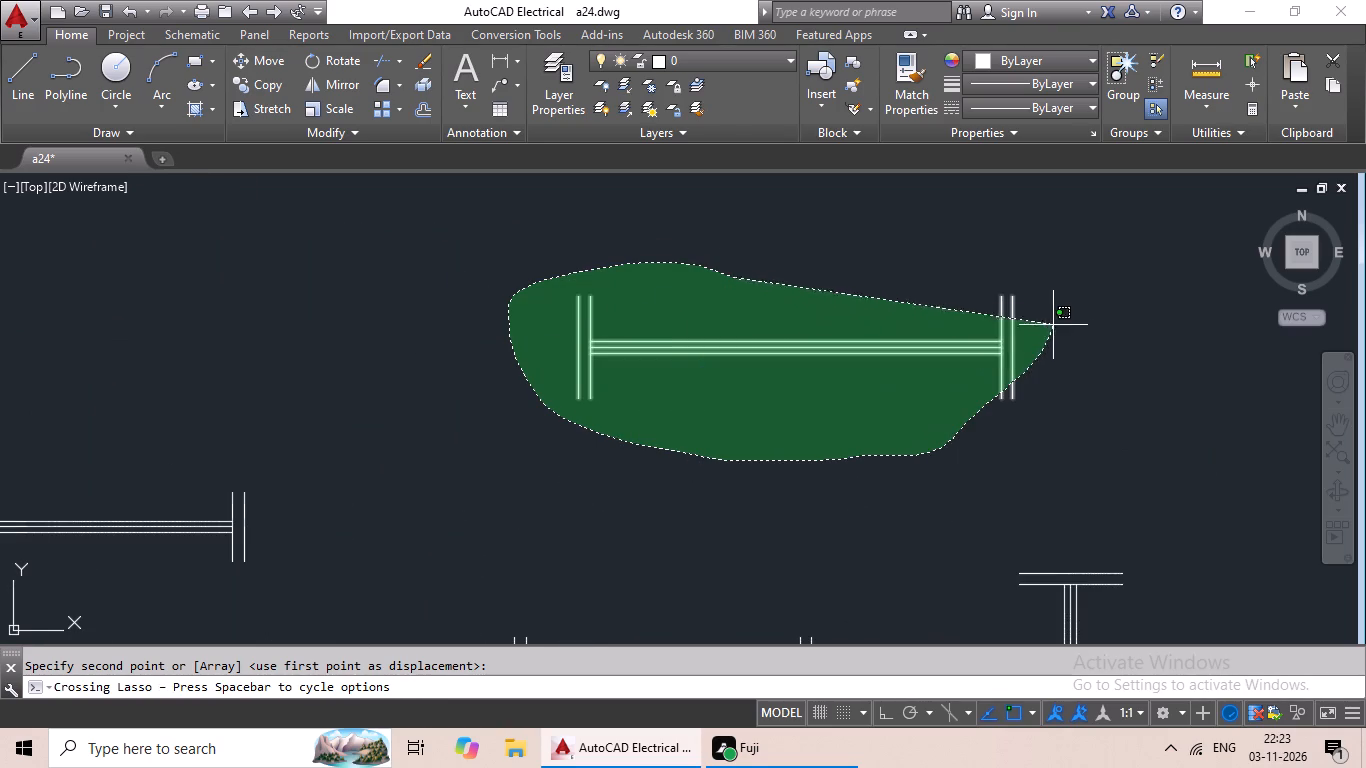
pyautogui.moveTo(1053, 325); pyautogui.dragTo(1056, 316)
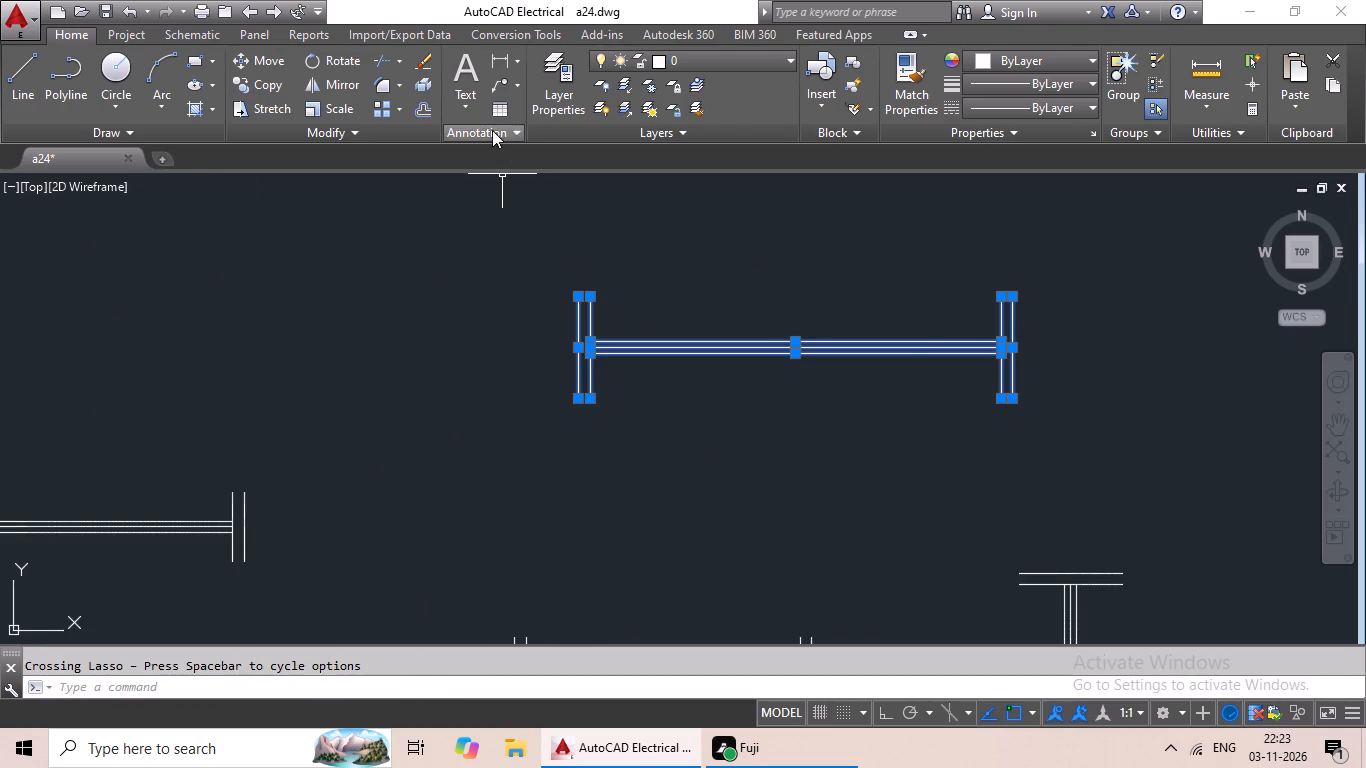
pyautogui.click(261, 83)
pyautogui.scroll(2, 826, 342)
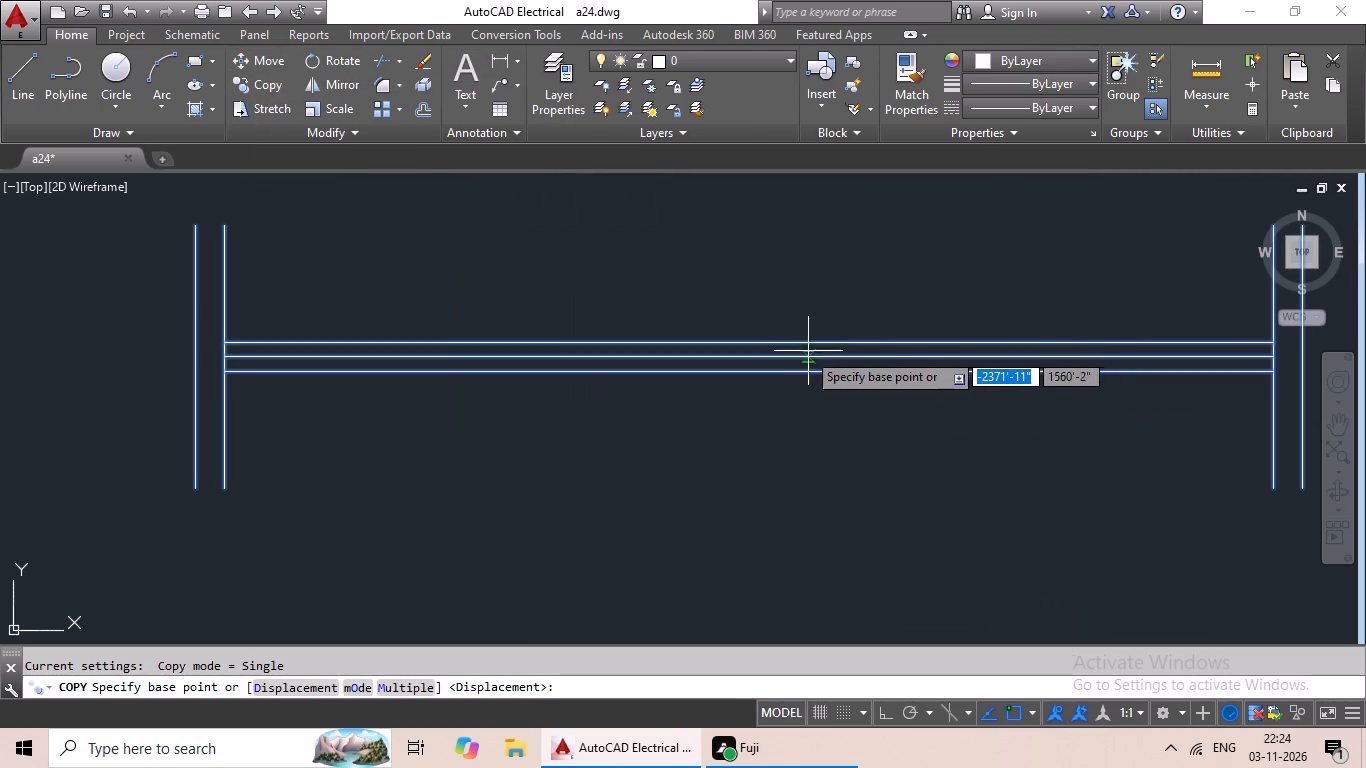
pyautogui.click(749, 355)
pyautogui.scroll(-3, 524, 439)
pyautogui.moveTo(494, 457); pyautogui.dragTo(777, 300, button='middle')
pyautogui.scroll(-1, 448, 451)
pyautogui.moveTo(424, 473); pyautogui.dragTo(685, 362, button='middle')
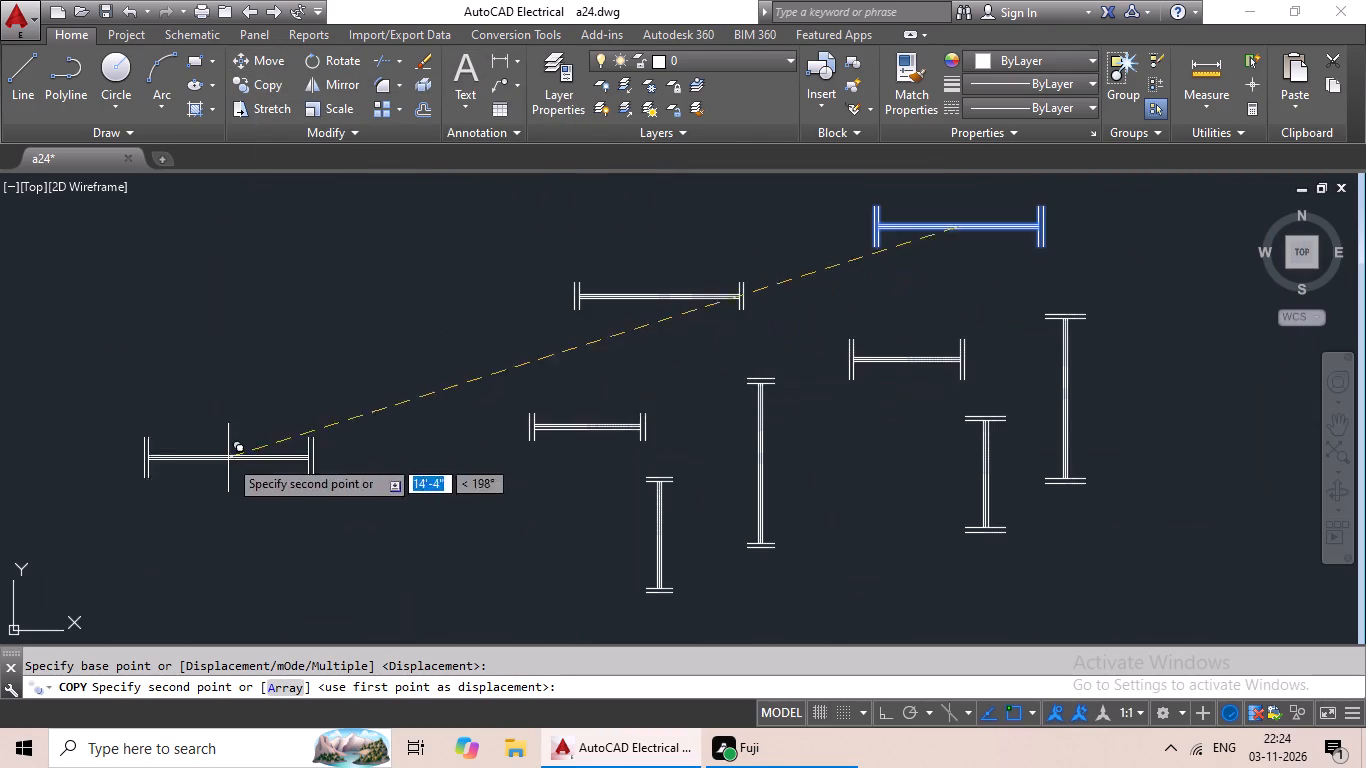
pyautogui.moveTo(228, 458); pyautogui.dragTo(510, 471, button='middle')
pyautogui.moveTo(210, 414); pyautogui.dragTo(613, 476, button='middle')
pyautogui.moveTo(242, 369); pyautogui.dragTo(695, 485, button='middle')
pyautogui.scroll(-3, 447, 427)
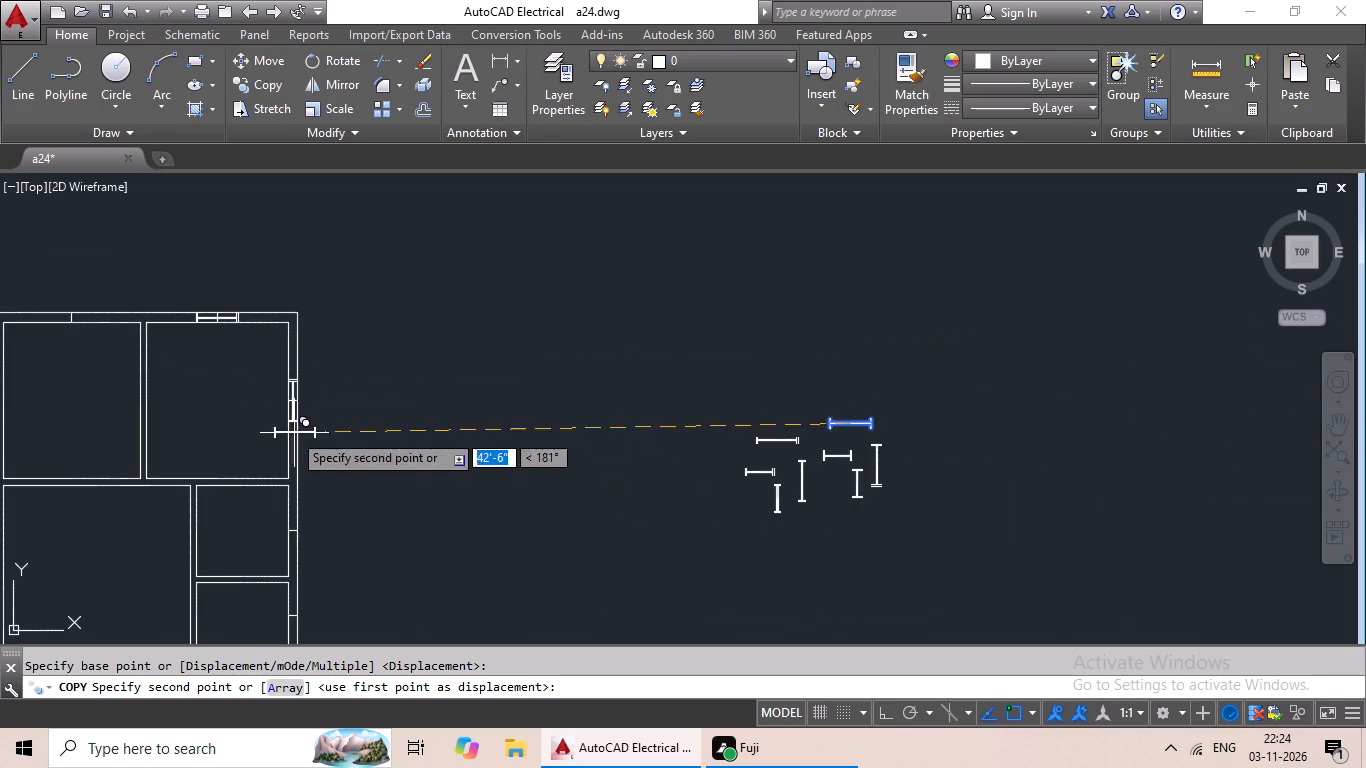
pyautogui.moveTo(246, 389); pyautogui.dragTo(631, 493, button='middle')
pyautogui.scroll(4, 451, 425)
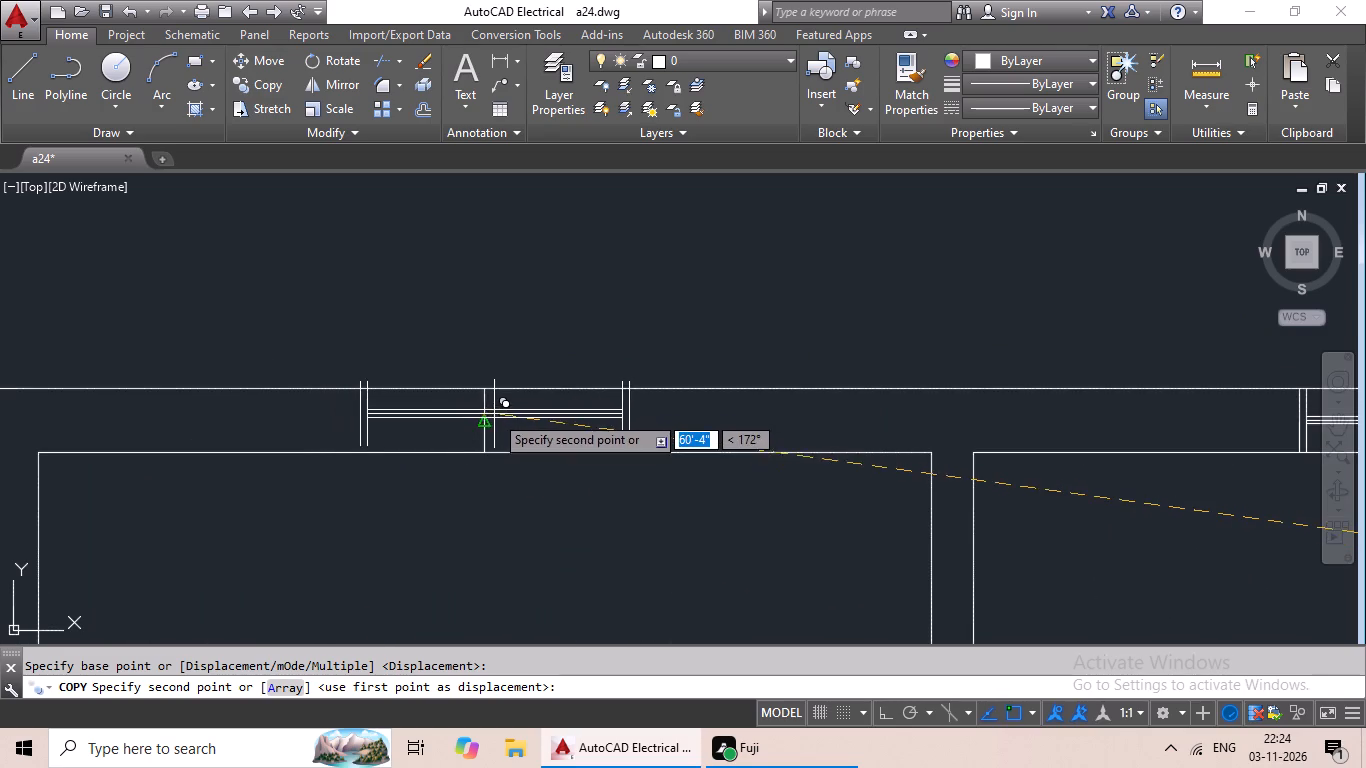
pyautogui.click(484, 424)
# Copy the horizontal 3' element with the longer ends by its midpoint onto the top wall's centre mark at the second room from the left.
pyautogui.scroll(-3, 635, 447)
pyautogui.moveTo(655, 507); pyautogui.dragTo(657, 347, button='middle')
pyautogui.scroll(-2, 729, 436)
pyautogui.moveTo(788, 462); pyautogui.dragTo(543, 426, button='middle')
pyautogui.moveTo(840, 484); pyautogui.dragTo(784, 487, button='middle')
pyautogui.scroll(1, 871, 388)
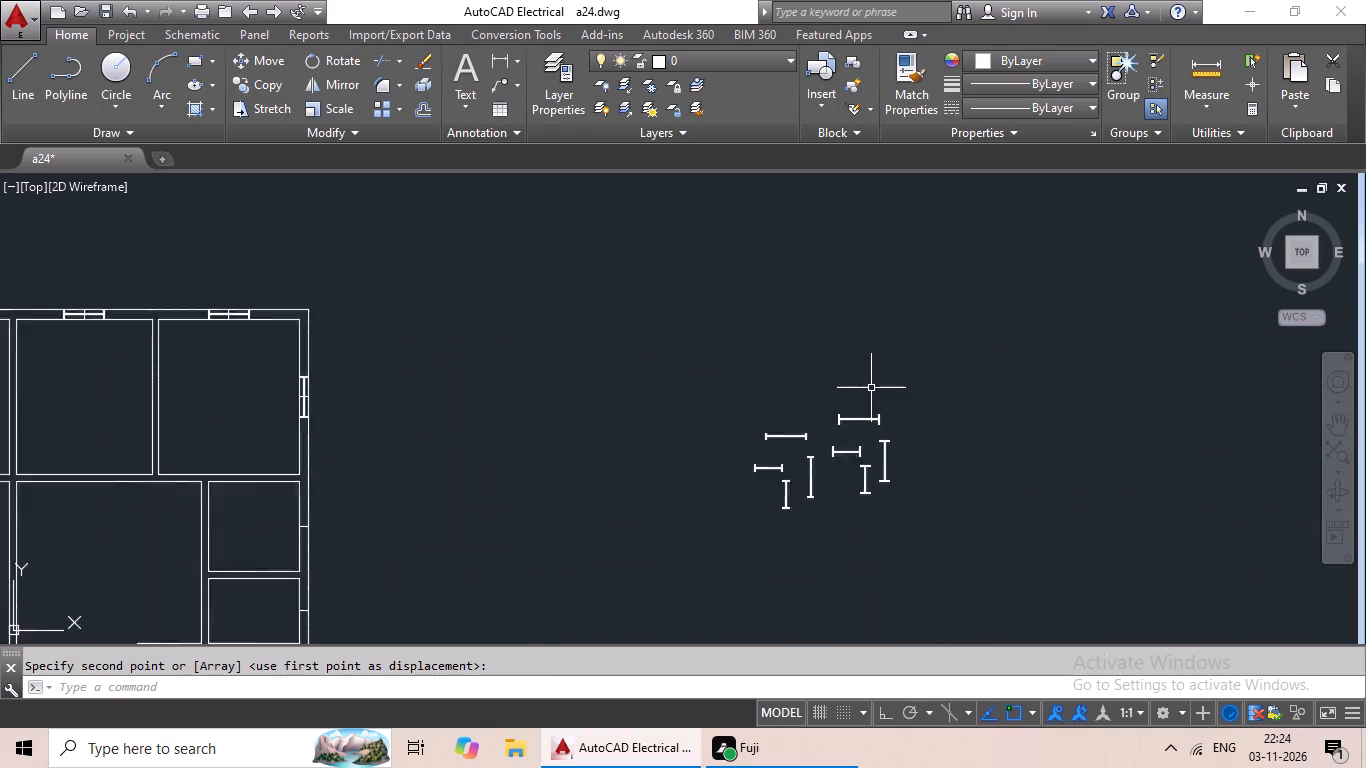
pyautogui.scroll(3, 871, 388)
pyautogui.moveTo(880, 484); pyautogui.dragTo(827, 348, button='middle')
pyautogui.moveTo(778, 306); pyautogui.dragTo(962, 357)
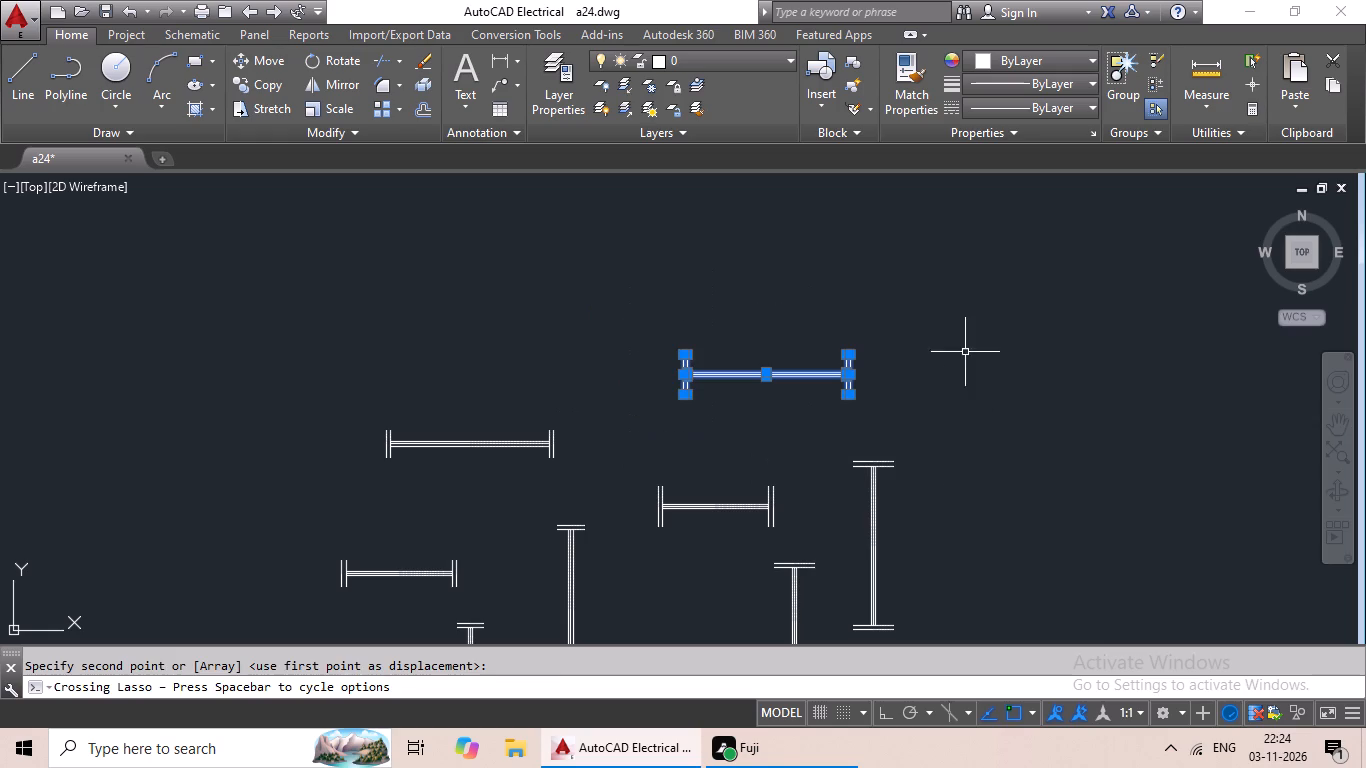
pyautogui.click(261, 83)
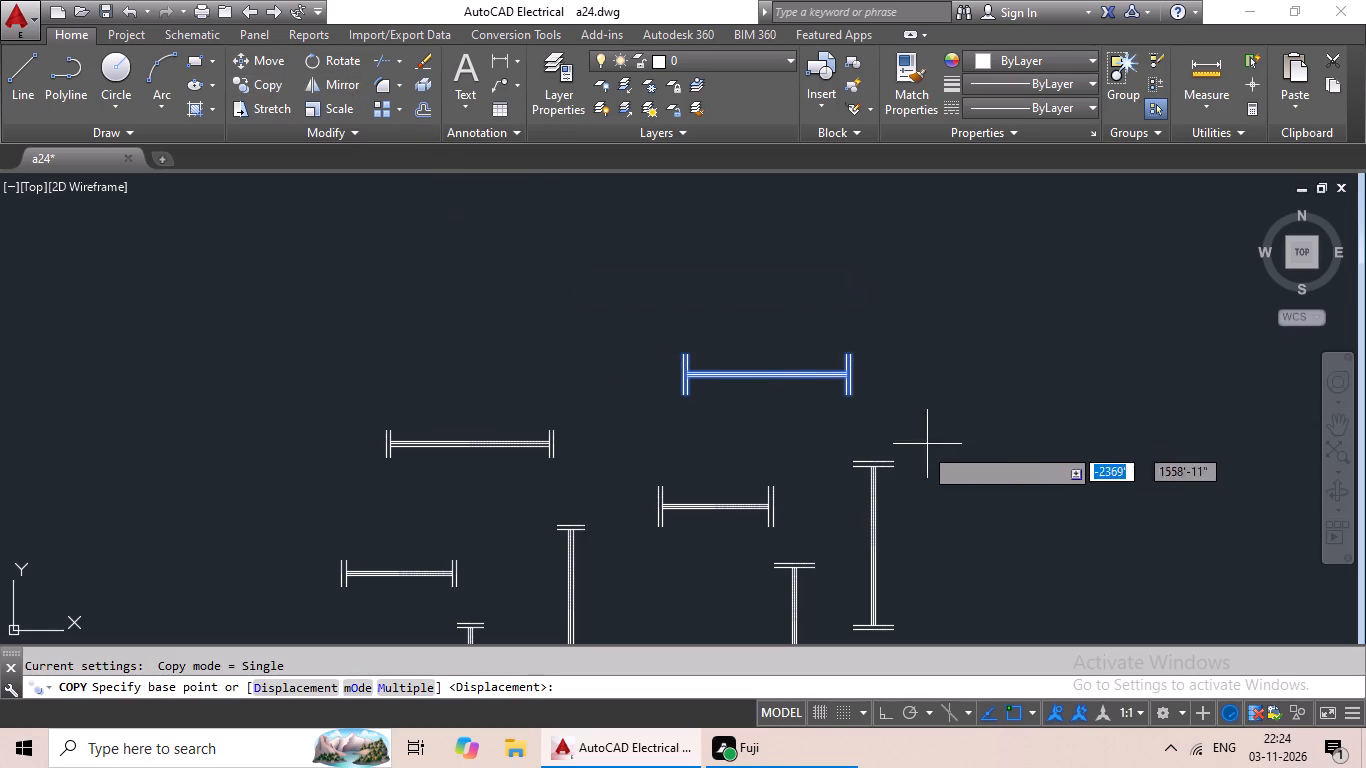
pyautogui.scroll(3, 742, 346)
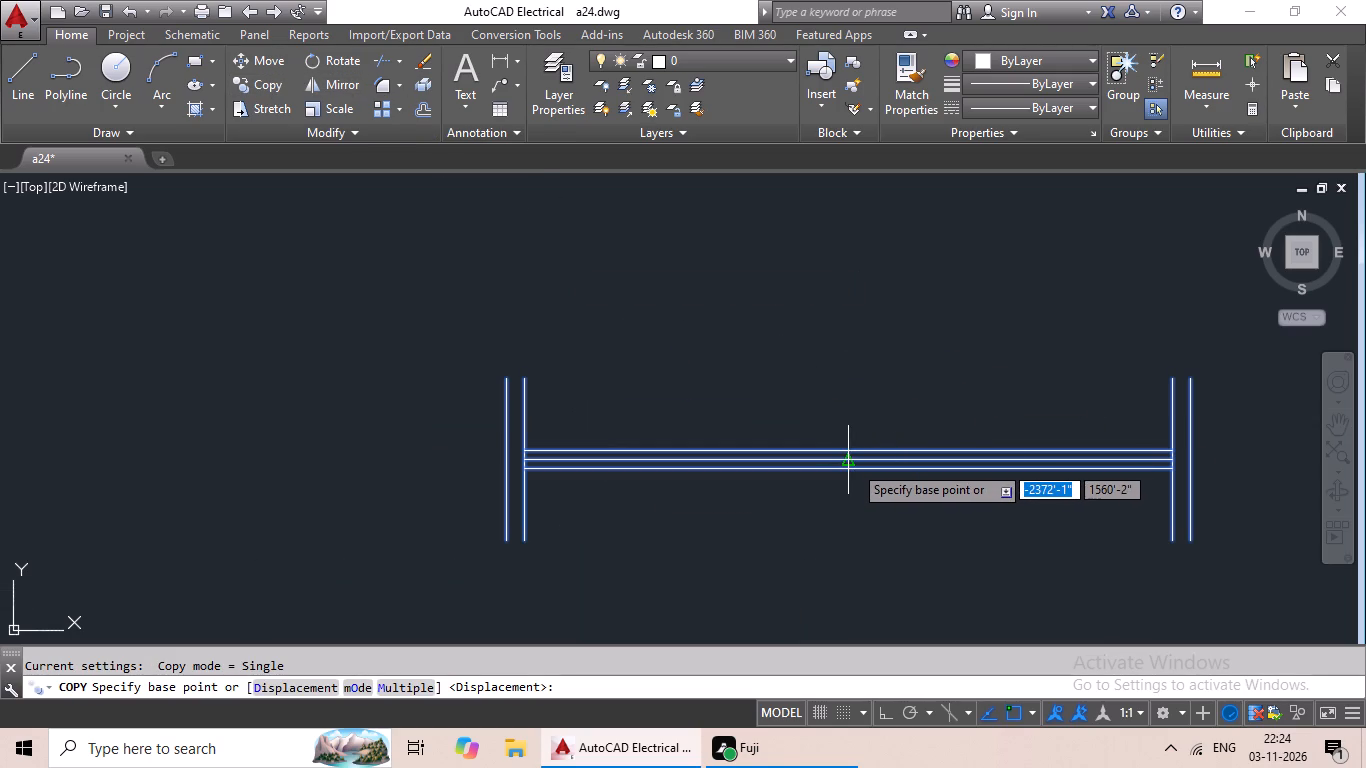
pyautogui.click(852, 463)
pyautogui.scroll(-4, 819, 476)
pyautogui.moveTo(744, 497); pyautogui.dragTo(894, 343, button='middle')
pyautogui.moveTo(216, 423); pyautogui.dragTo(517, 417, button='middle')
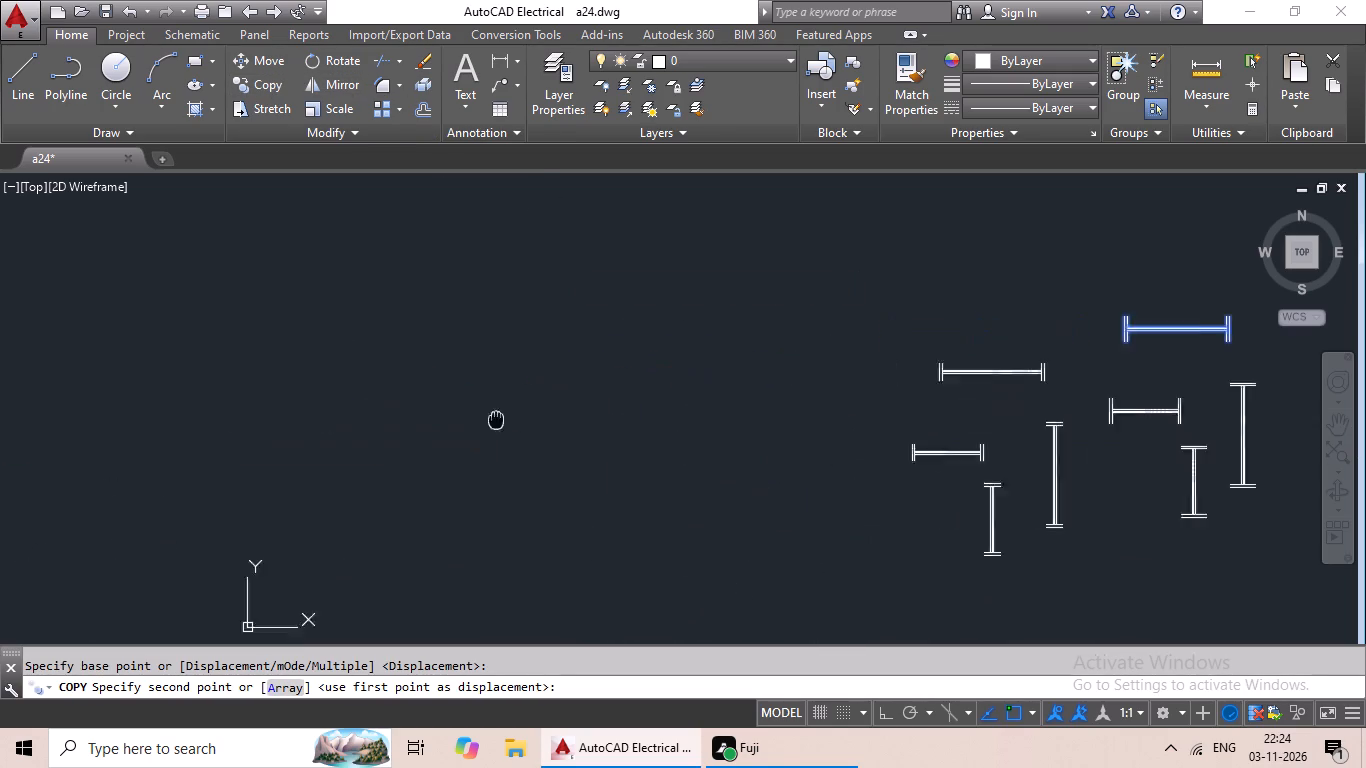
pyautogui.moveTo(517, 417); pyautogui.dragTo(556, 412, button='middle')
pyautogui.scroll(-1, 224, 431)
pyautogui.moveTo(224, 431); pyautogui.dragTo(607, 494, button='middle')
pyautogui.scroll(-1, 386, 500)
pyautogui.moveTo(299, 523); pyautogui.dragTo(558, 469, button='middle')
pyautogui.moveTo(380, 430); pyautogui.dragTo(578, 428, button='middle')
pyautogui.scroll(2, 461, 290)
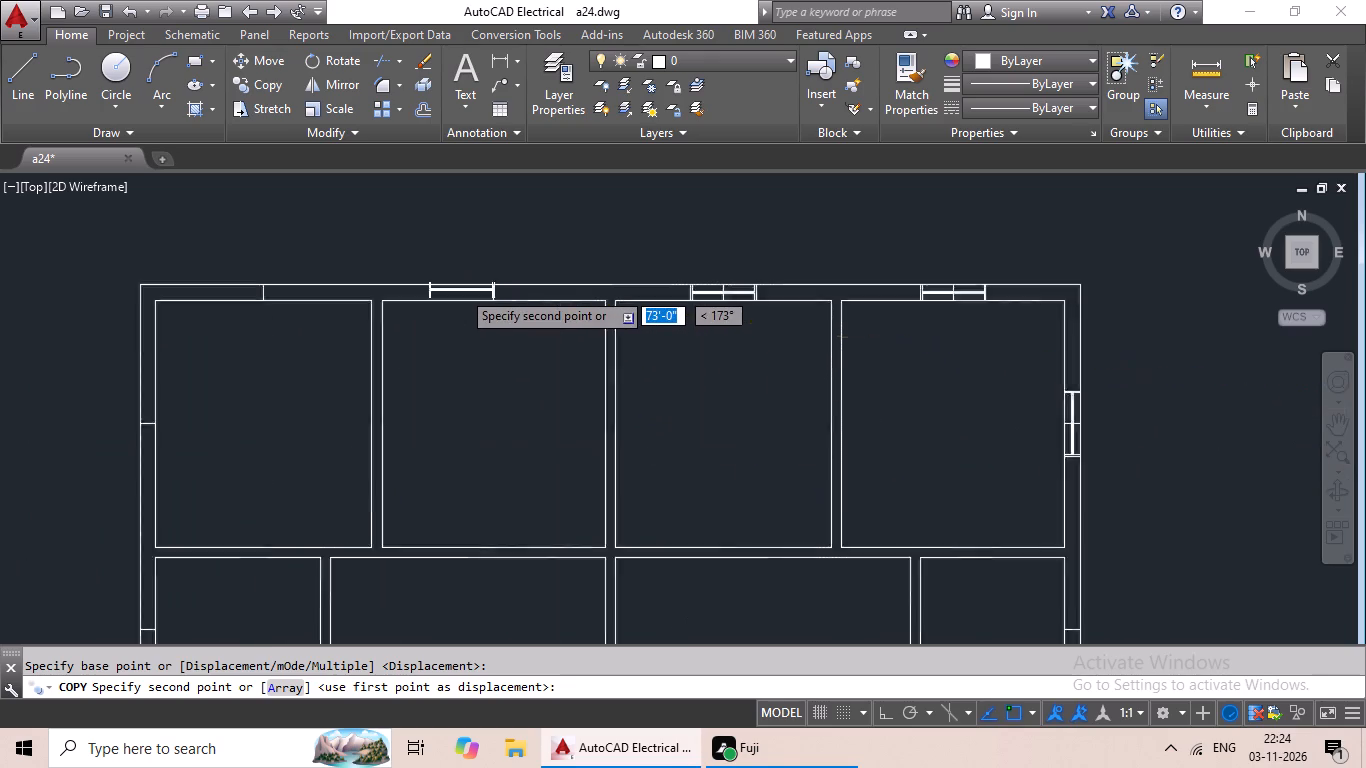
pyautogui.scroll(2, 461, 290)
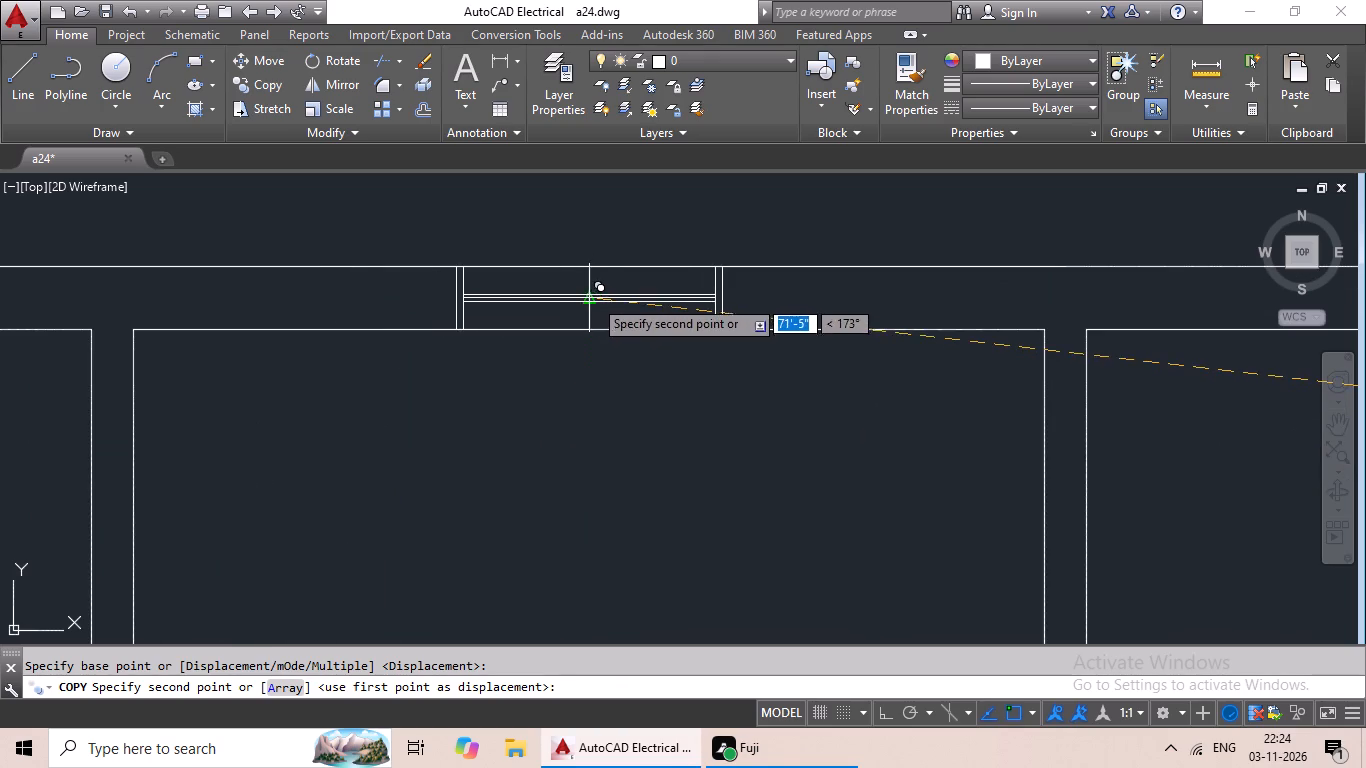
pyautogui.click(593, 298)
# Copy the horizontal 3' element with the longer ends by its midpoint onto the top wall's centre mark at the upper-left room.
pyautogui.scroll(-3, 679, 345)
pyautogui.moveTo(674, 421); pyautogui.dragTo(699, 352, button='middle')
pyautogui.scroll(-2, 708, 355)
pyautogui.moveTo(720, 407); pyautogui.dragTo(418, 316, button='middle')
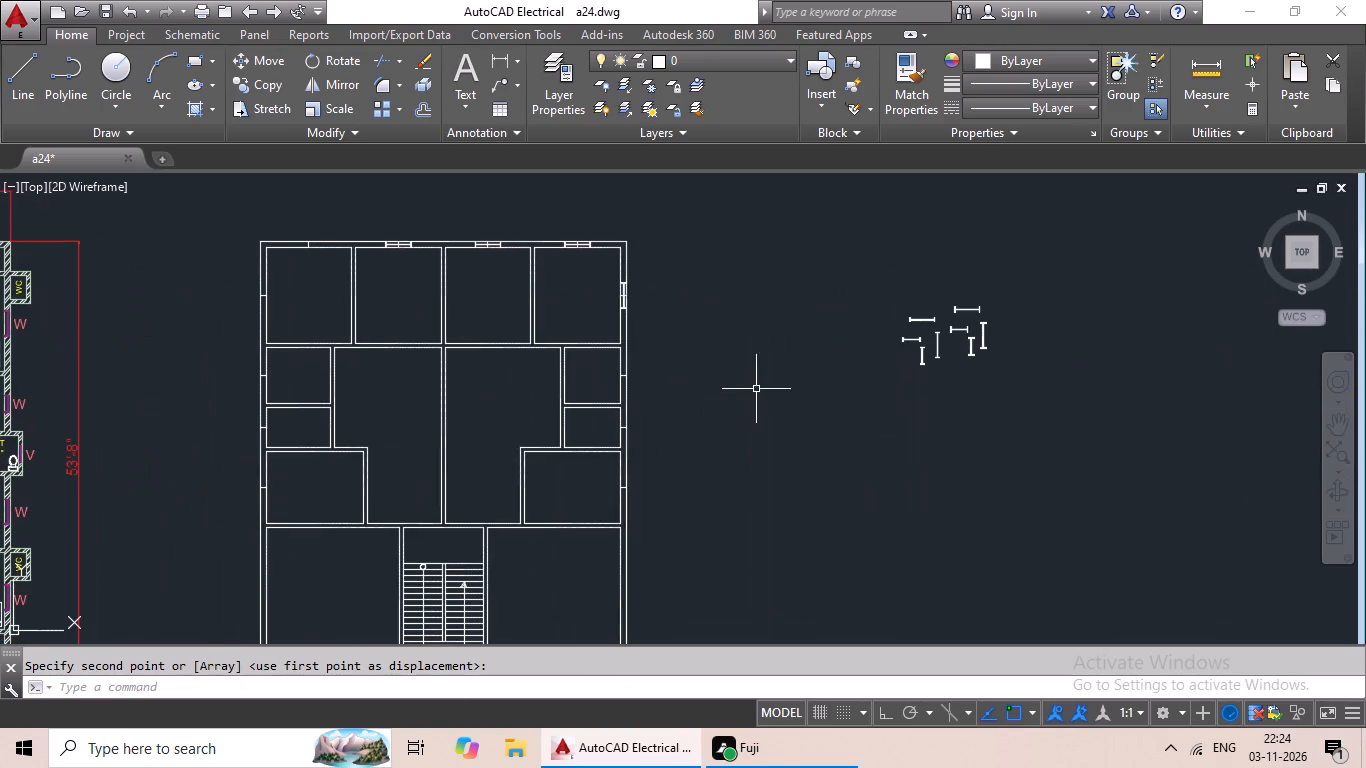
pyautogui.moveTo(885, 414); pyautogui.dragTo(763, 446, button='middle')
pyautogui.scroll(4, 854, 344)
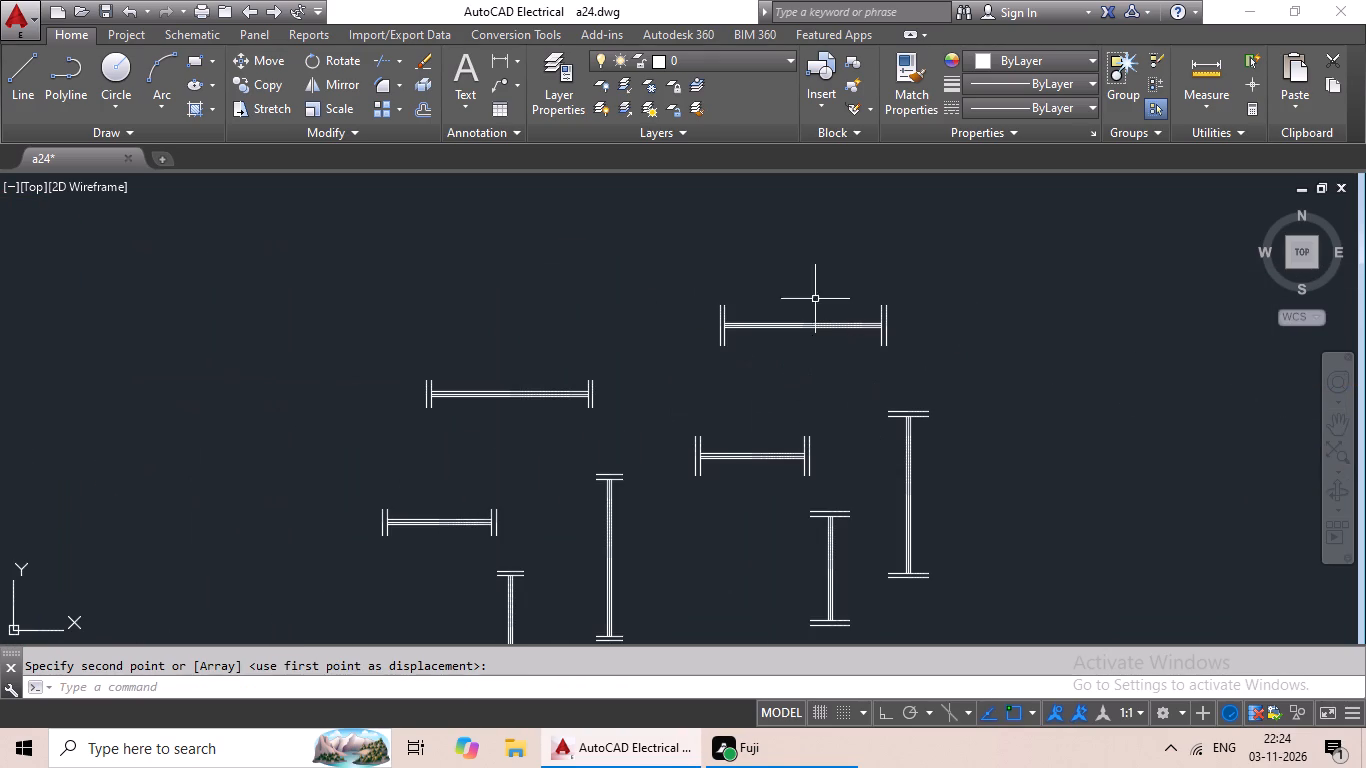
pyautogui.moveTo(809, 283); pyautogui.dragTo(946, 293)
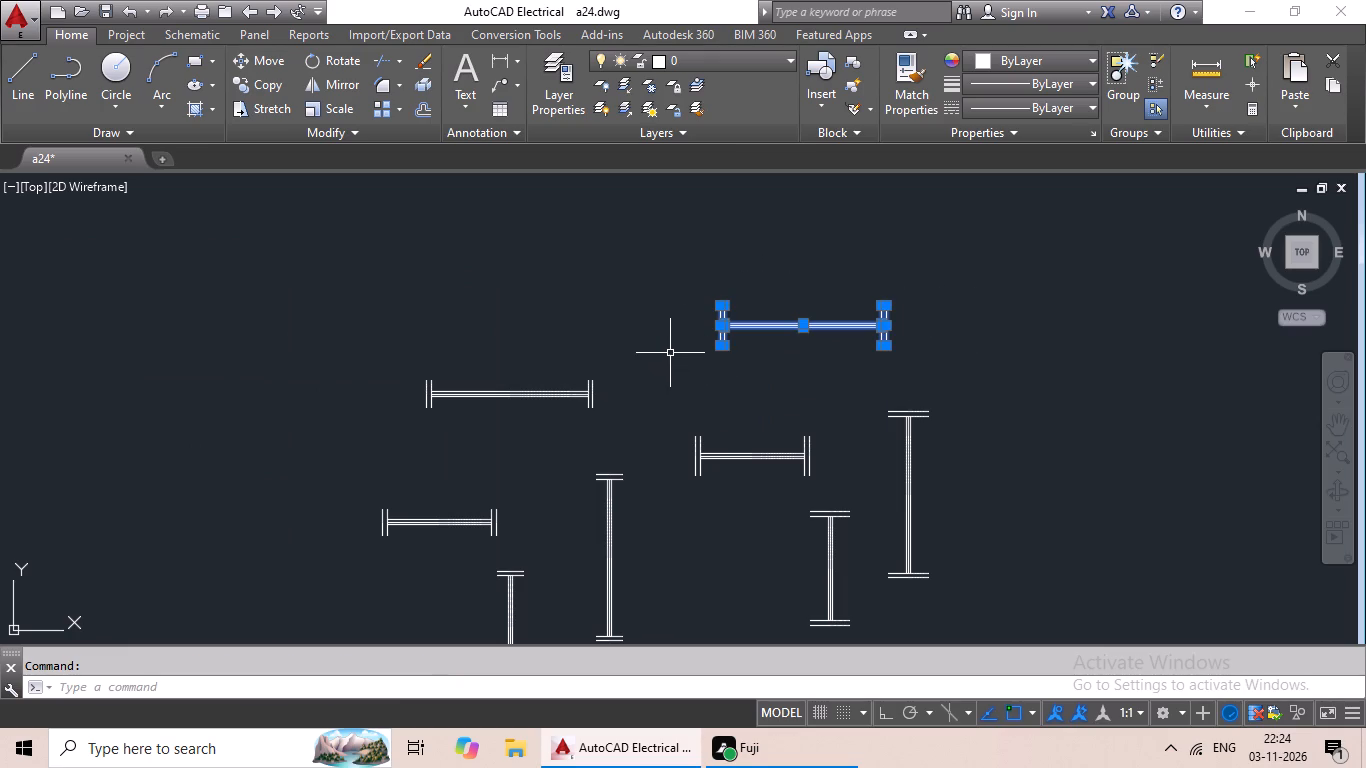
pyautogui.click(269, 82)
pyautogui.scroll(3, 851, 319)
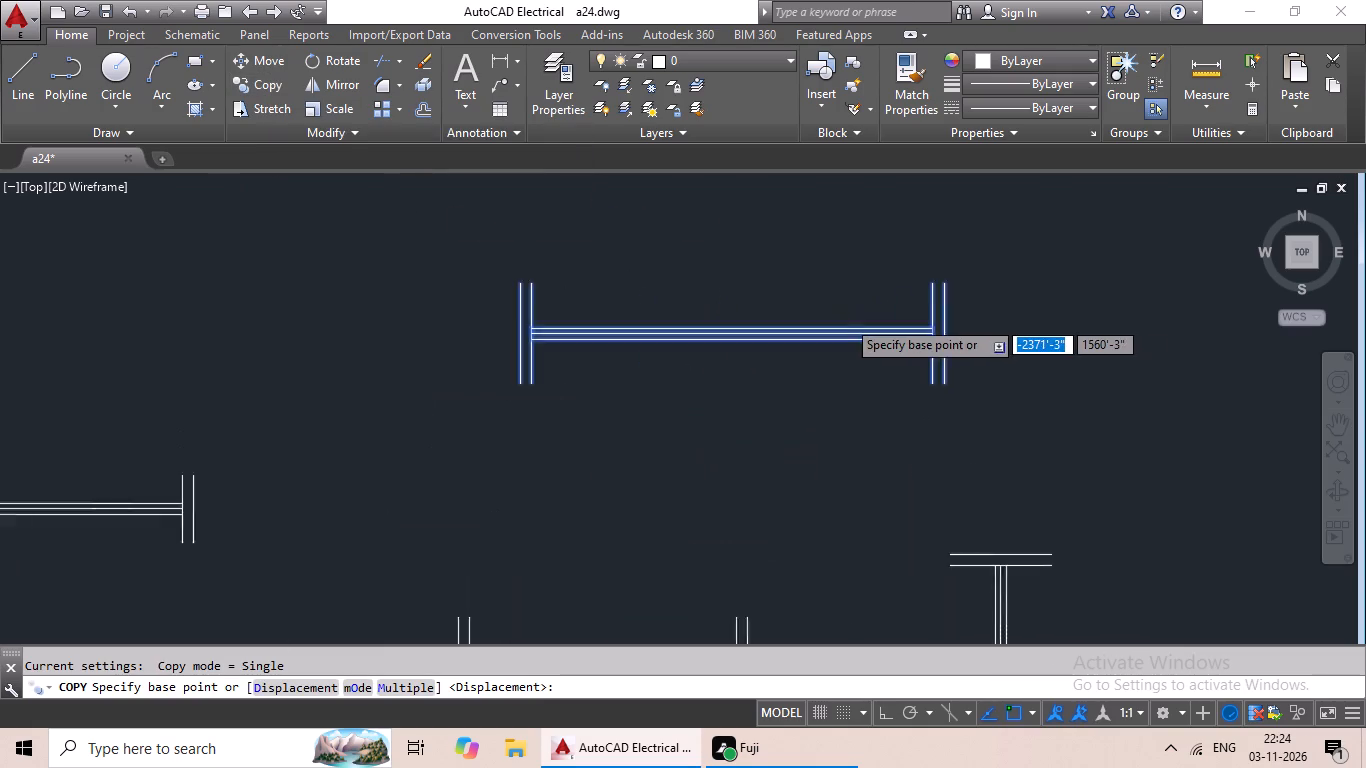
pyautogui.scroll(2, 681, 344)
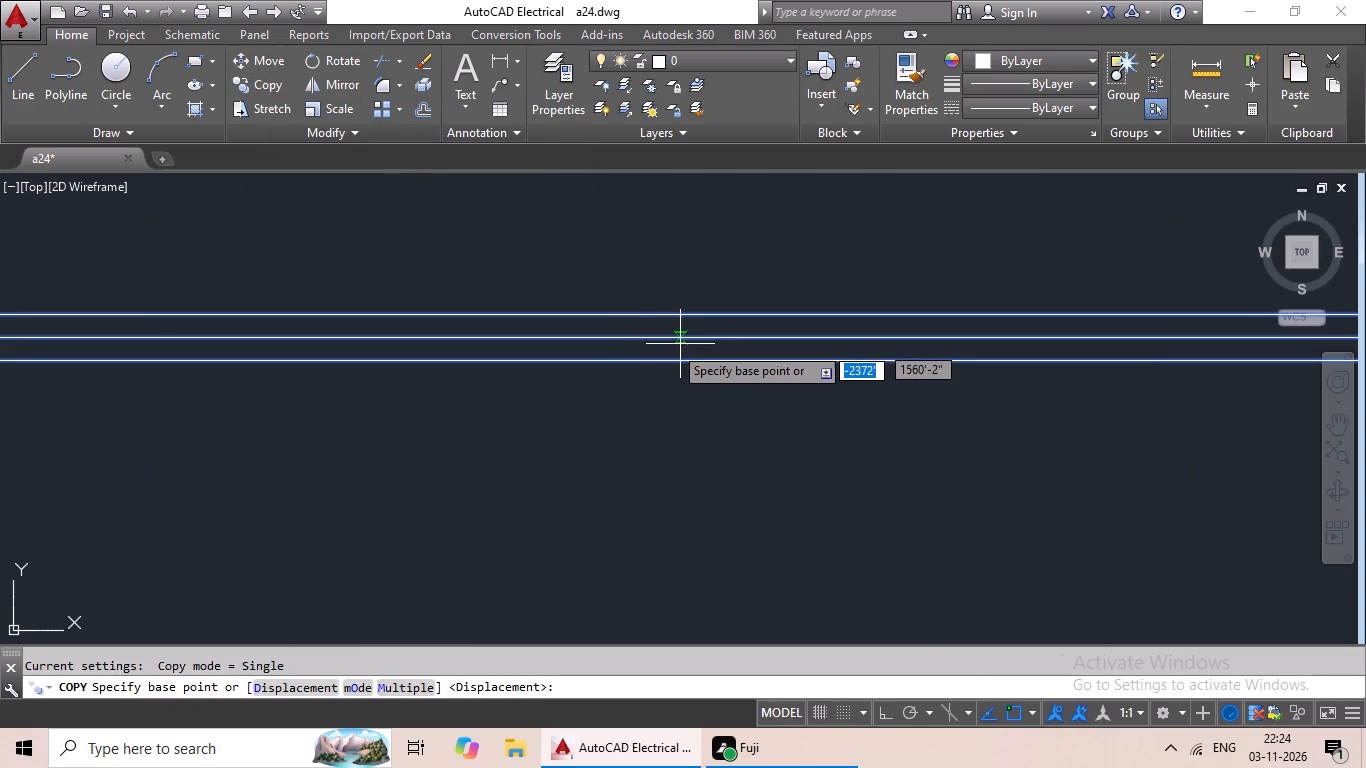
pyautogui.click(635, 341)
pyautogui.scroll(-3, 501, 431)
pyautogui.moveTo(495, 436); pyautogui.dragTo(649, 323, button='middle')
pyautogui.scroll(-1, 128, 438)
pyautogui.moveTo(128, 439); pyautogui.dragTo(140, 436, button='middle')
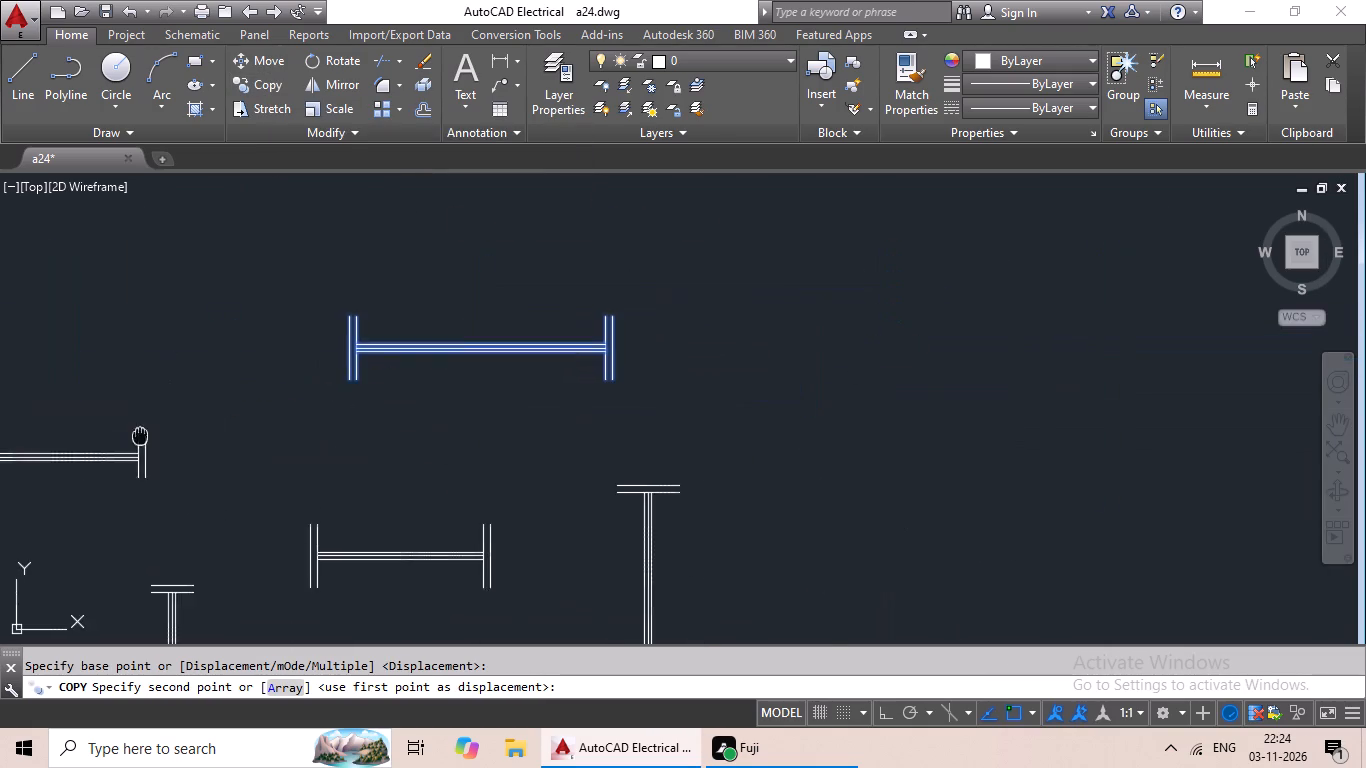
pyautogui.moveTo(140, 436); pyautogui.dragTo(442, 392, button='middle')
pyautogui.moveTo(51, 404); pyautogui.dragTo(555, 424, button='middle')
pyautogui.scroll(-2, 254, 442)
pyautogui.moveTo(247, 446); pyautogui.dragTo(439, 441, button='middle')
pyautogui.moveTo(125, 443); pyautogui.dragTo(503, 449, button='middle')
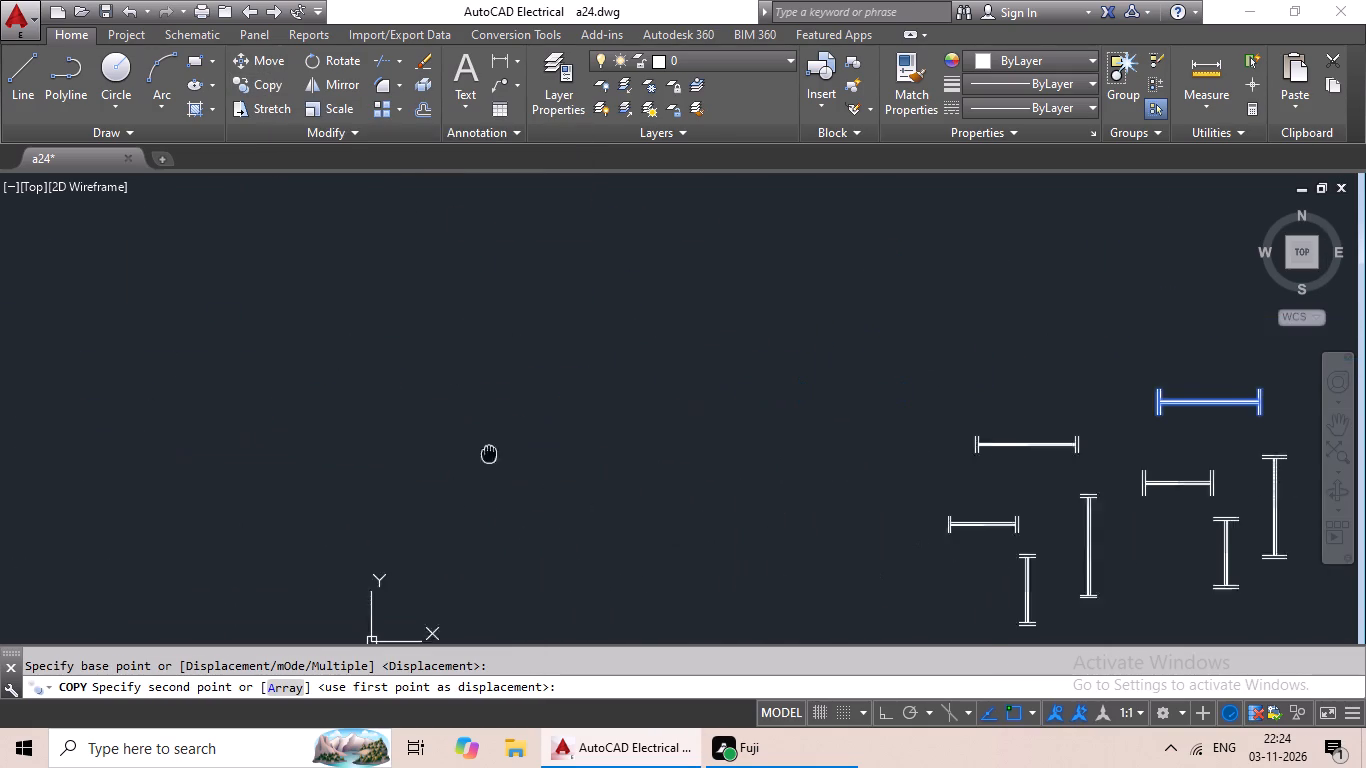
pyautogui.scroll(-2, 384, 459)
pyautogui.moveTo(344, 478); pyautogui.dragTo(610, 470, button='middle')
pyautogui.moveTo(260, 470); pyautogui.dragTo(670, 489, button='middle')
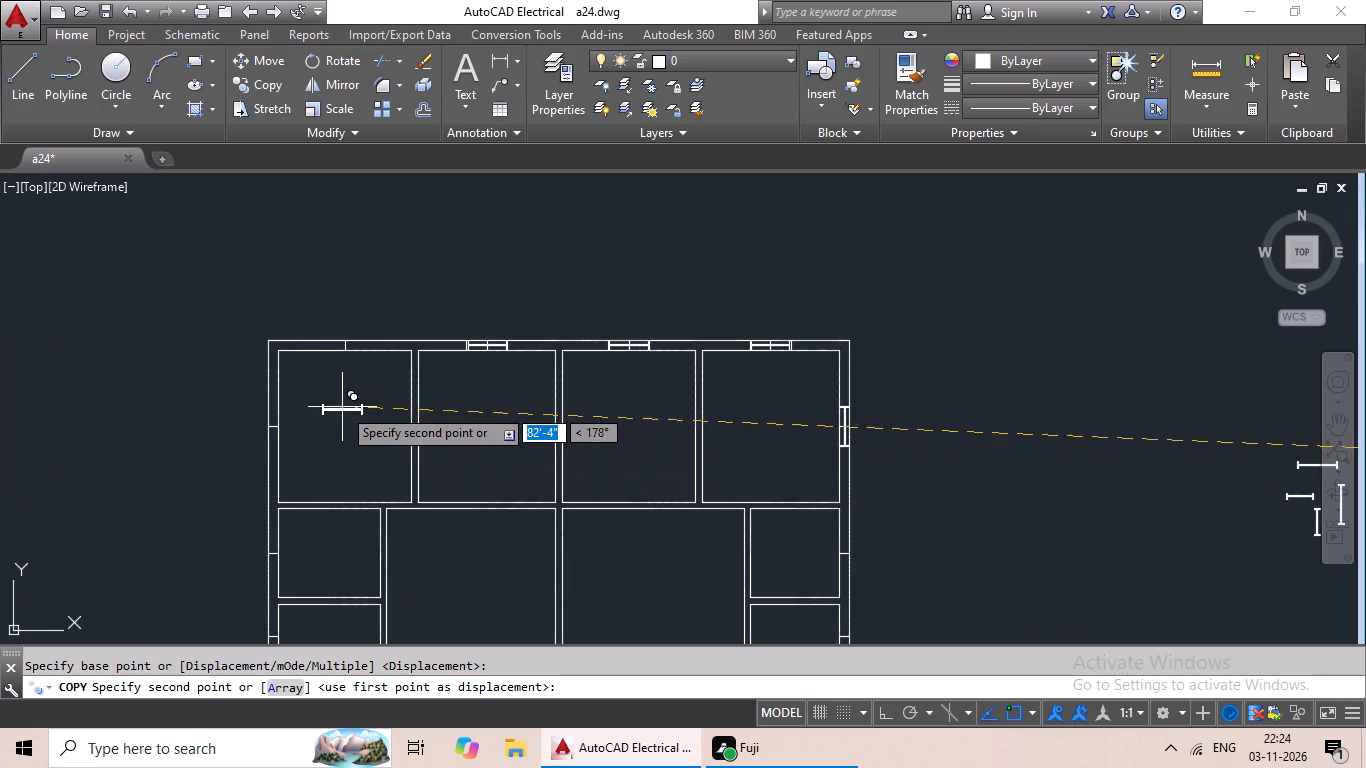
pyautogui.scroll(4, 339, 345)
pyautogui.click(379, 334)
# Copy the vertical 3' element with the longer ends by its midpoint onto the left outer wall's centre mark at the upper-left room.
pyautogui.scroll(-3, 442, 371)
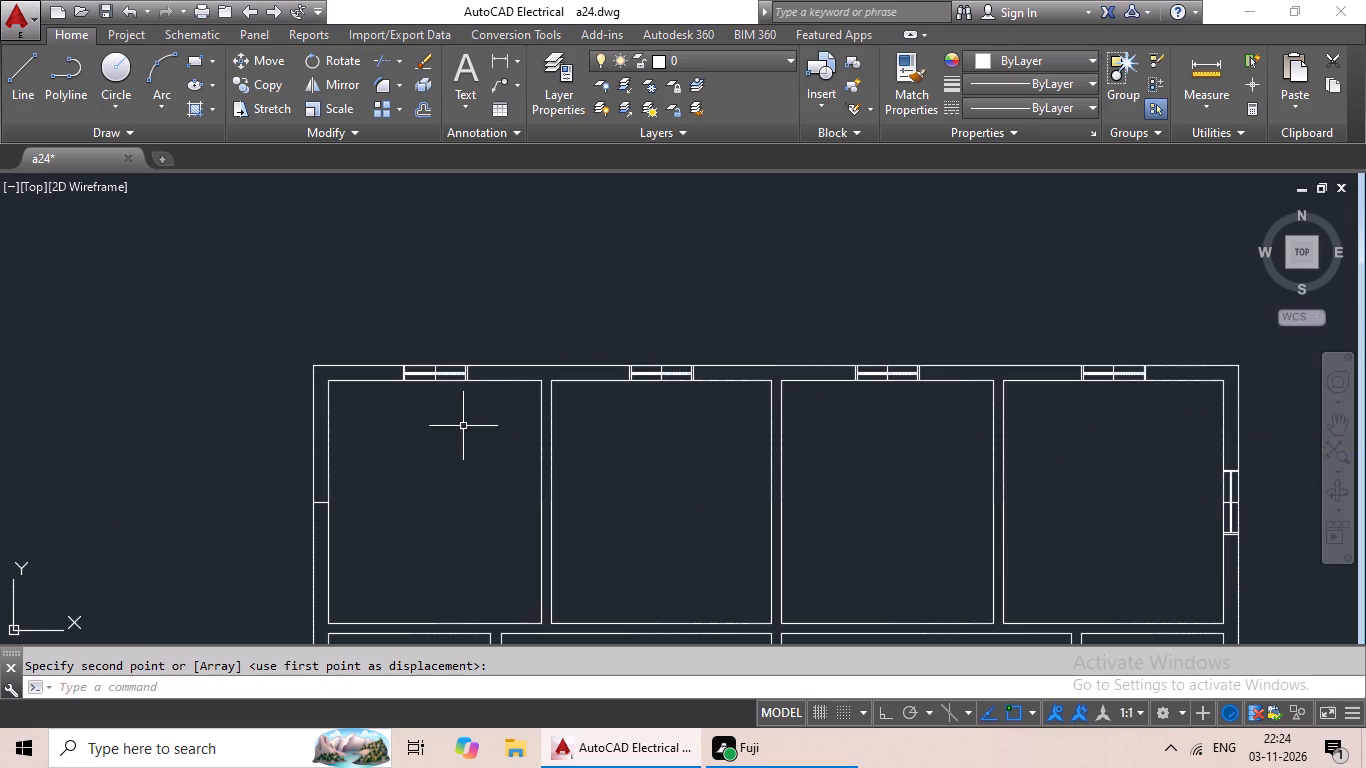
pyautogui.moveTo(477, 447); pyautogui.dragTo(493, 374, button='middle')
pyautogui.scroll(-1, 577, 418)
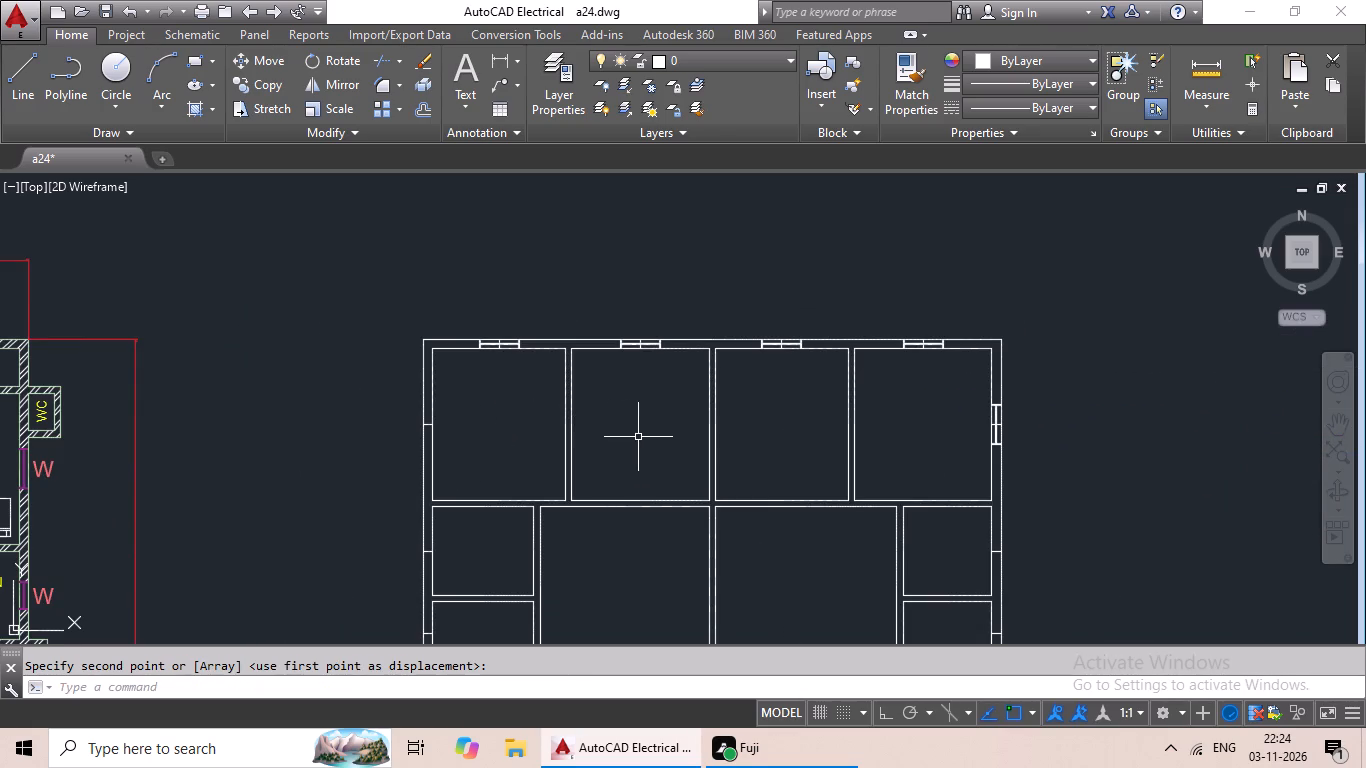
pyautogui.scroll(-1, 696, 421)
pyautogui.moveTo(716, 419); pyautogui.dragTo(561, 411, button='middle')
pyautogui.moveTo(789, 430); pyautogui.dragTo(725, 372, button='middle')
pyautogui.scroll(3, 1032, 405)
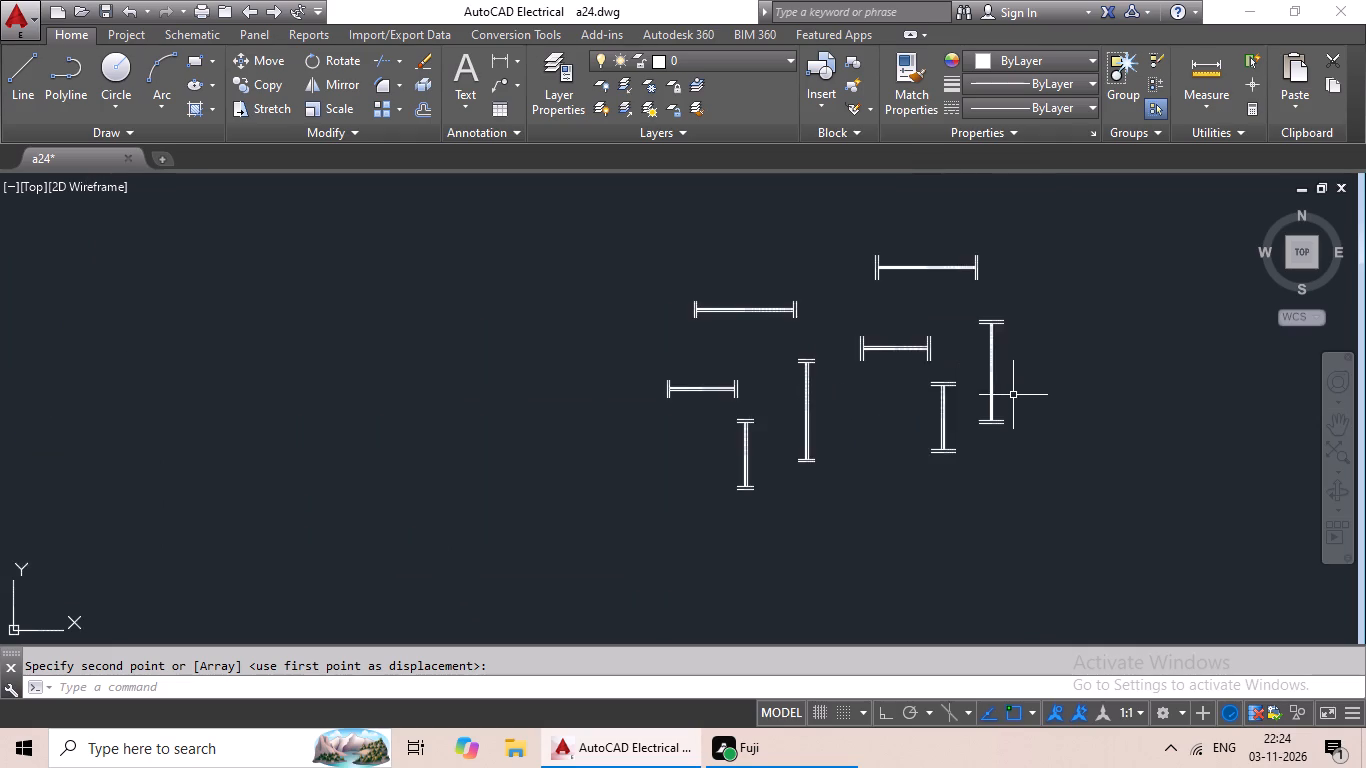
pyautogui.scroll(2, 1010, 392)
pyautogui.scroll(-1, 1058, 288)
pyautogui.moveTo(1056, 292); pyautogui.dragTo(1040, 323, button='middle')
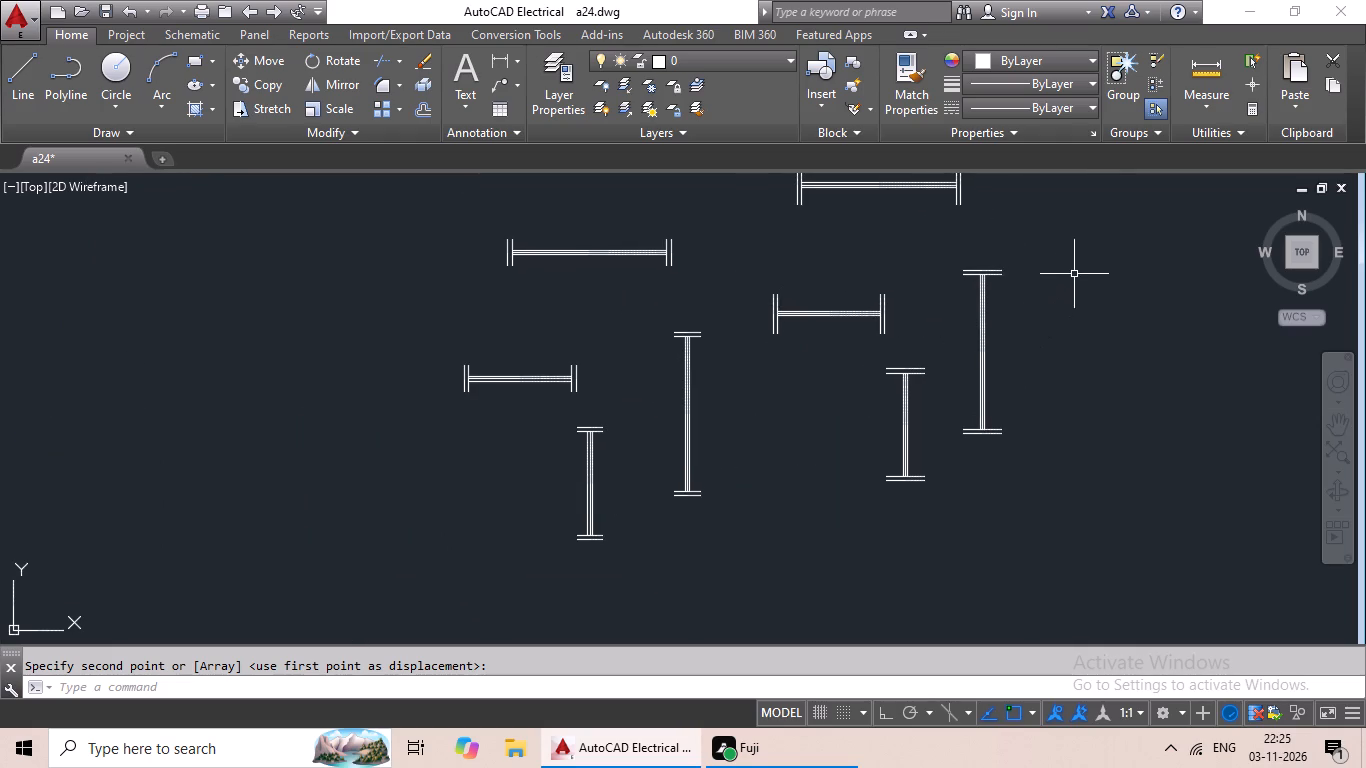
pyautogui.moveTo(1077, 267); pyautogui.dragTo(1036, 446)
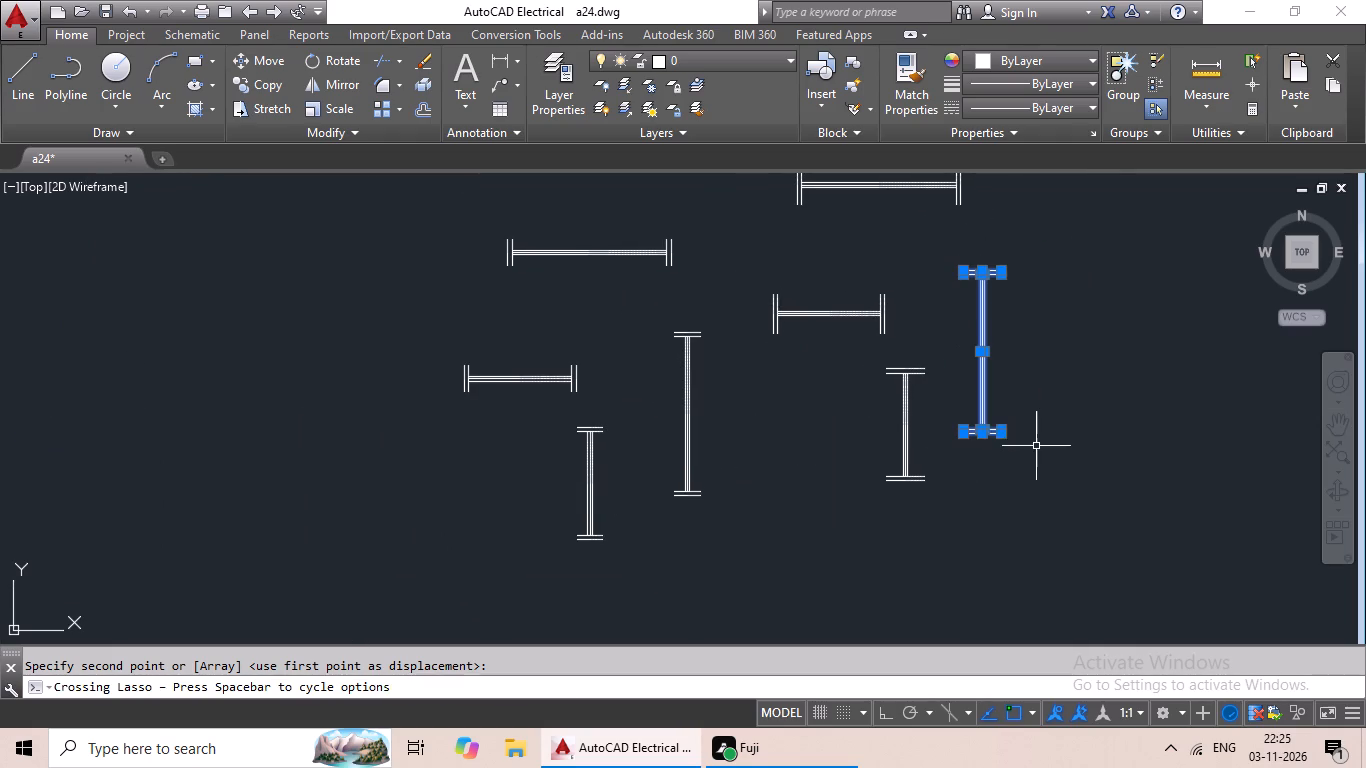
pyautogui.click(248, 83)
pyautogui.scroll(3, 1039, 391)
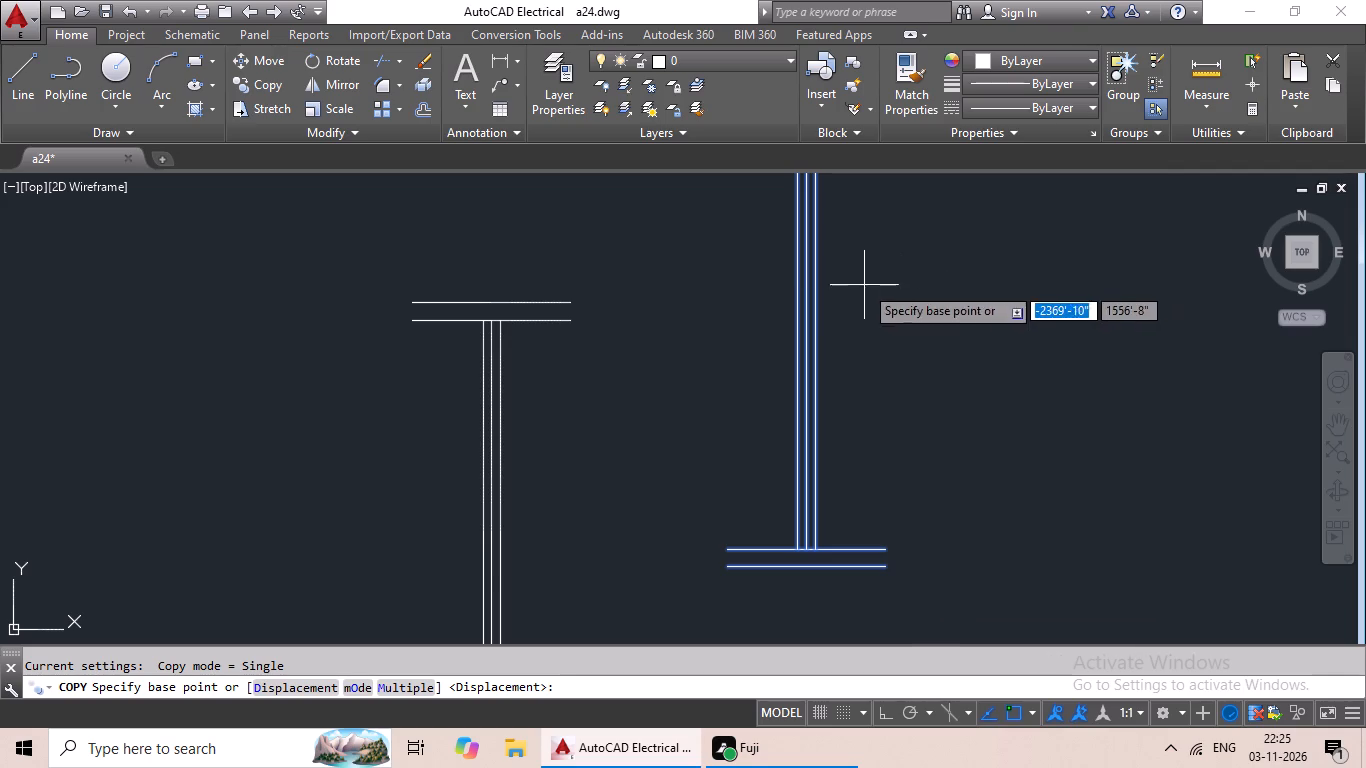
pyautogui.moveTo(808, 275); pyautogui.dragTo(795, 364, button='middle')
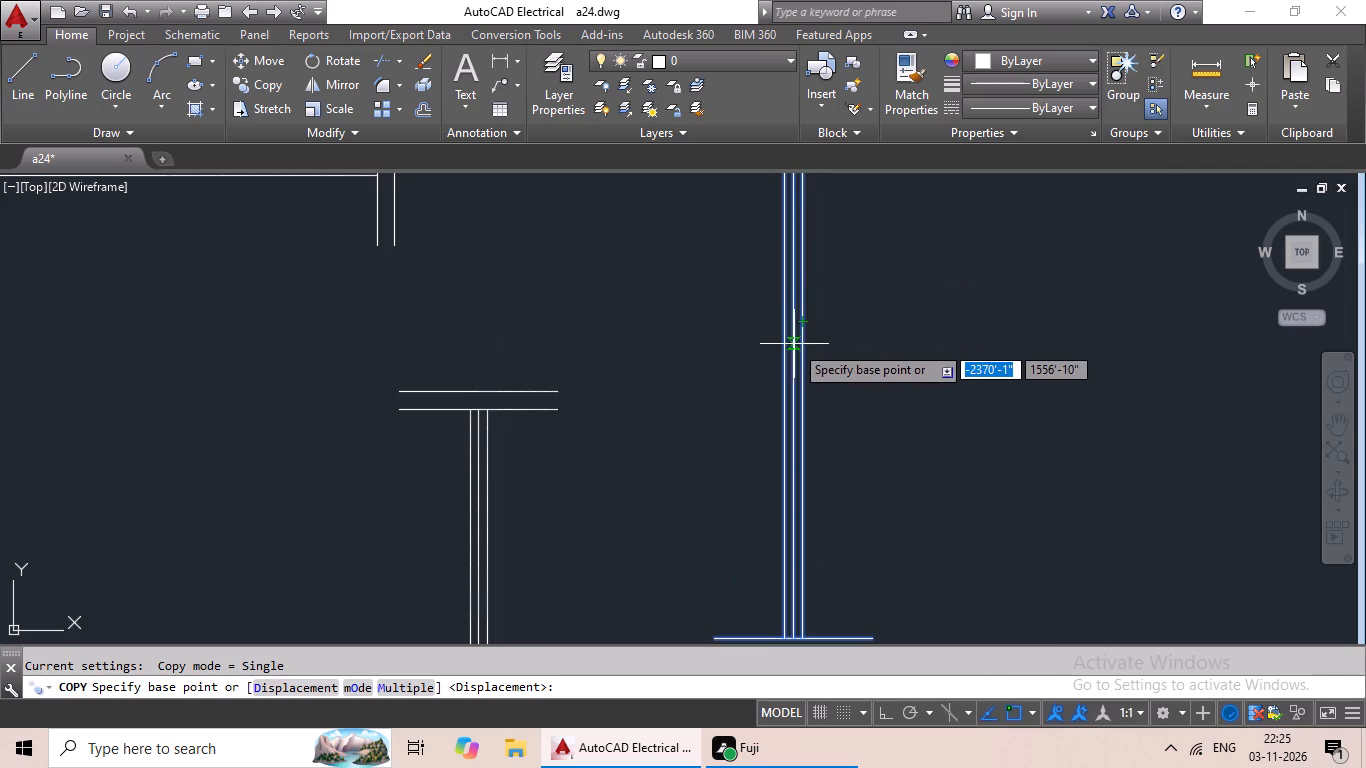
pyautogui.click(796, 324)
pyautogui.scroll(-3, 552, 354)
pyautogui.moveTo(496, 389); pyautogui.dragTo(741, 336, button='middle')
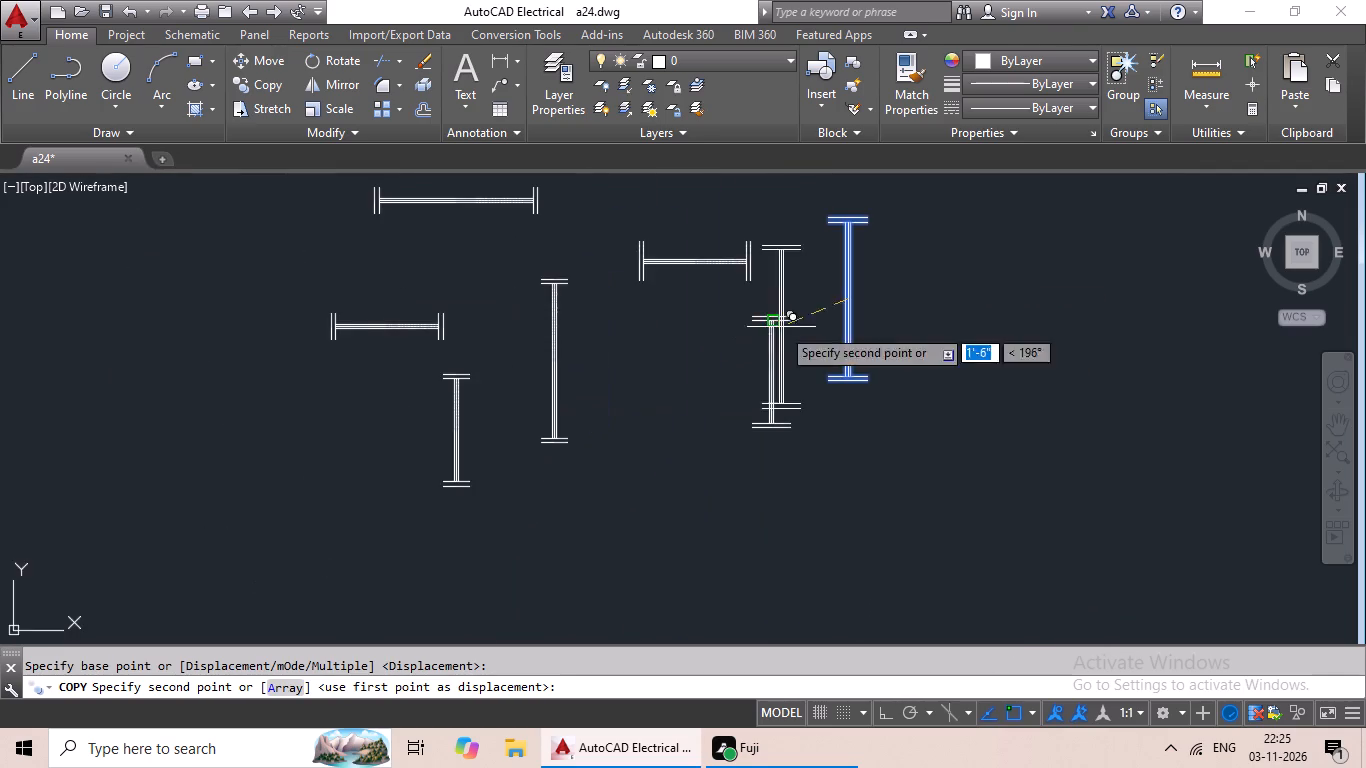
pyautogui.scroll(-2, 220, 346)
pyautogui.moveTo(216, 349); pyautogui.dragTo(687, 348, button='middle')
pyautogui.scroll(-2, 529, 396)
pyautogui.moveTo(488, 409); pyautogui.dragTo(849, 404, button='middle')
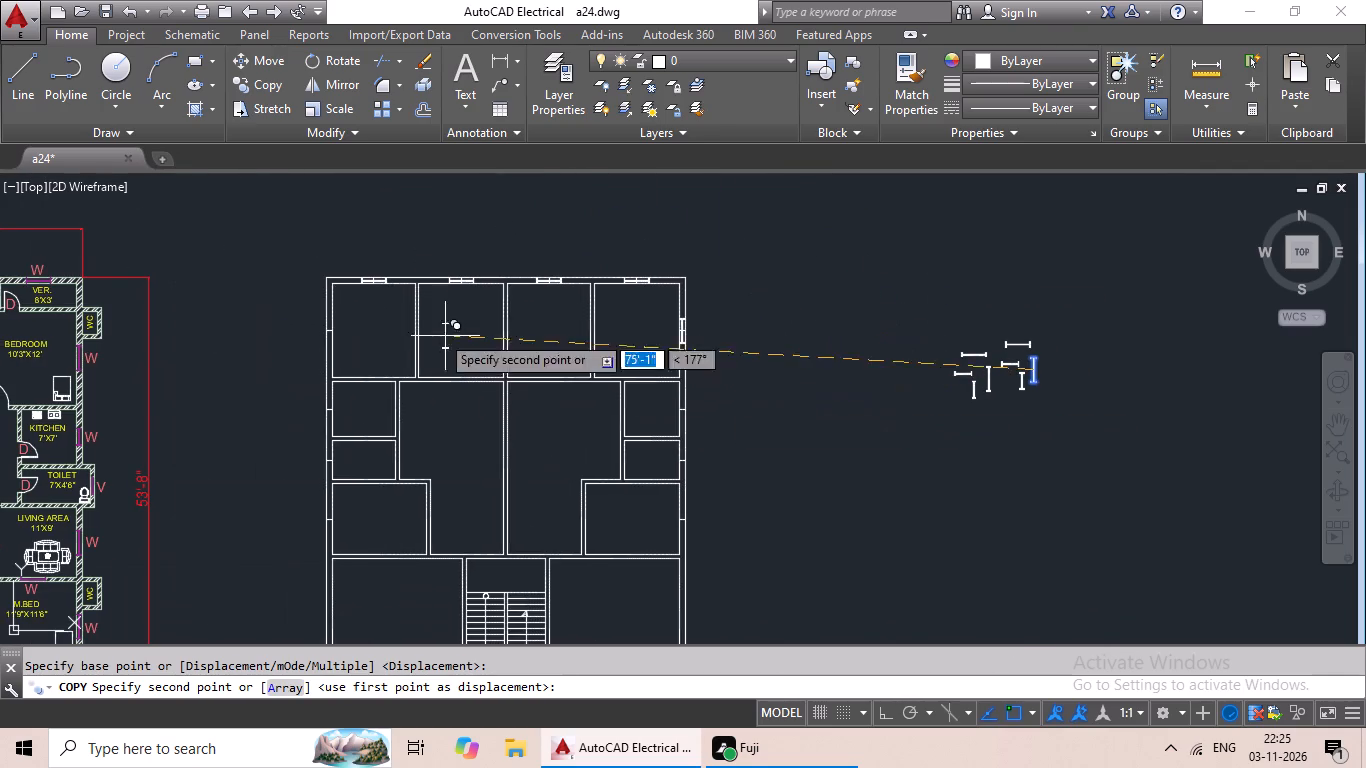
pyautogui.scroll(4, 321, 314)
pyautogui.click(376, 413)
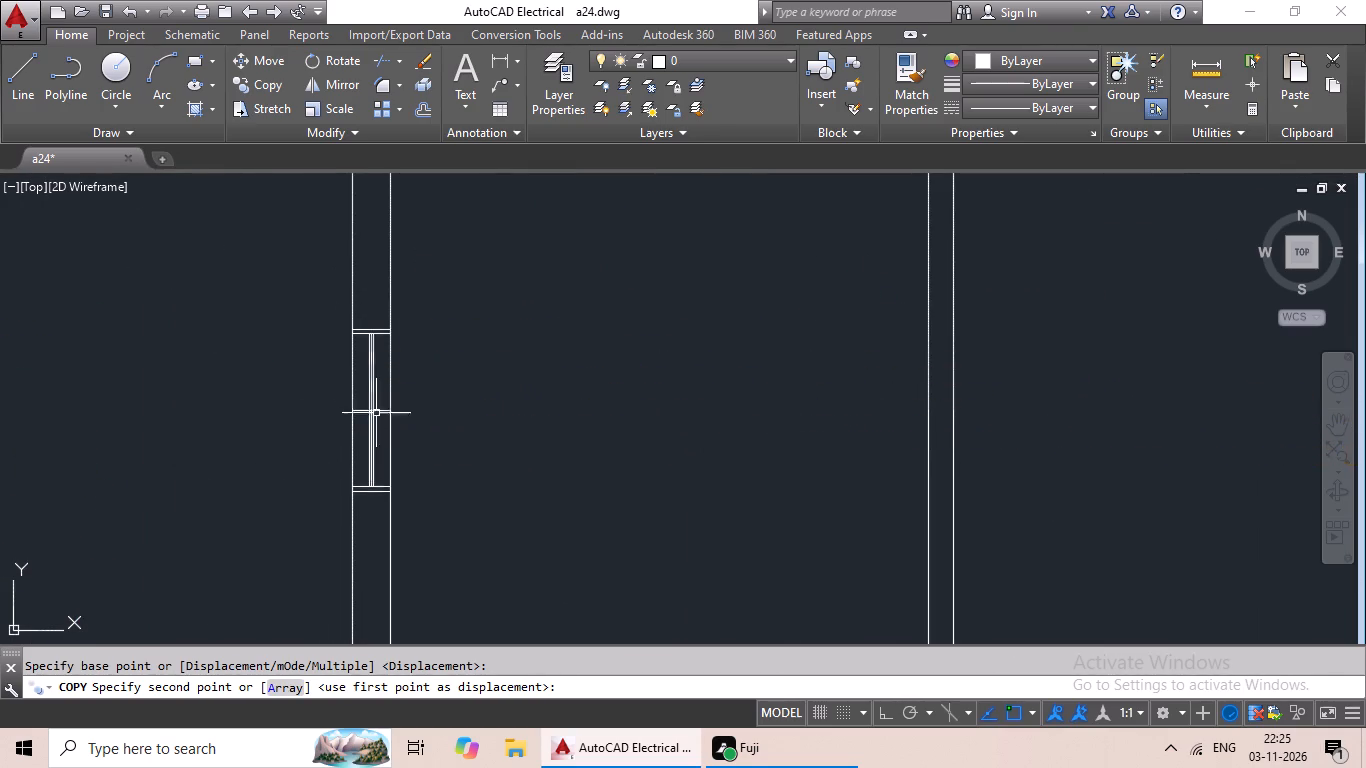
# Copy the vertical 3' element with the longer ends onto the right outer wall's centre mark at the small room directly below the upper-right room.
pyautogui.scroll(-3, 721, 402)
pyautogui.moveTo(722, 398); pyautogui.dragTo(714, 291, button='middle')
pyautogui.scroll(-1, 885, 444)
pyautogui.moveTo(885, 444); pyautogui.dragTo(549, 375, button='middle')
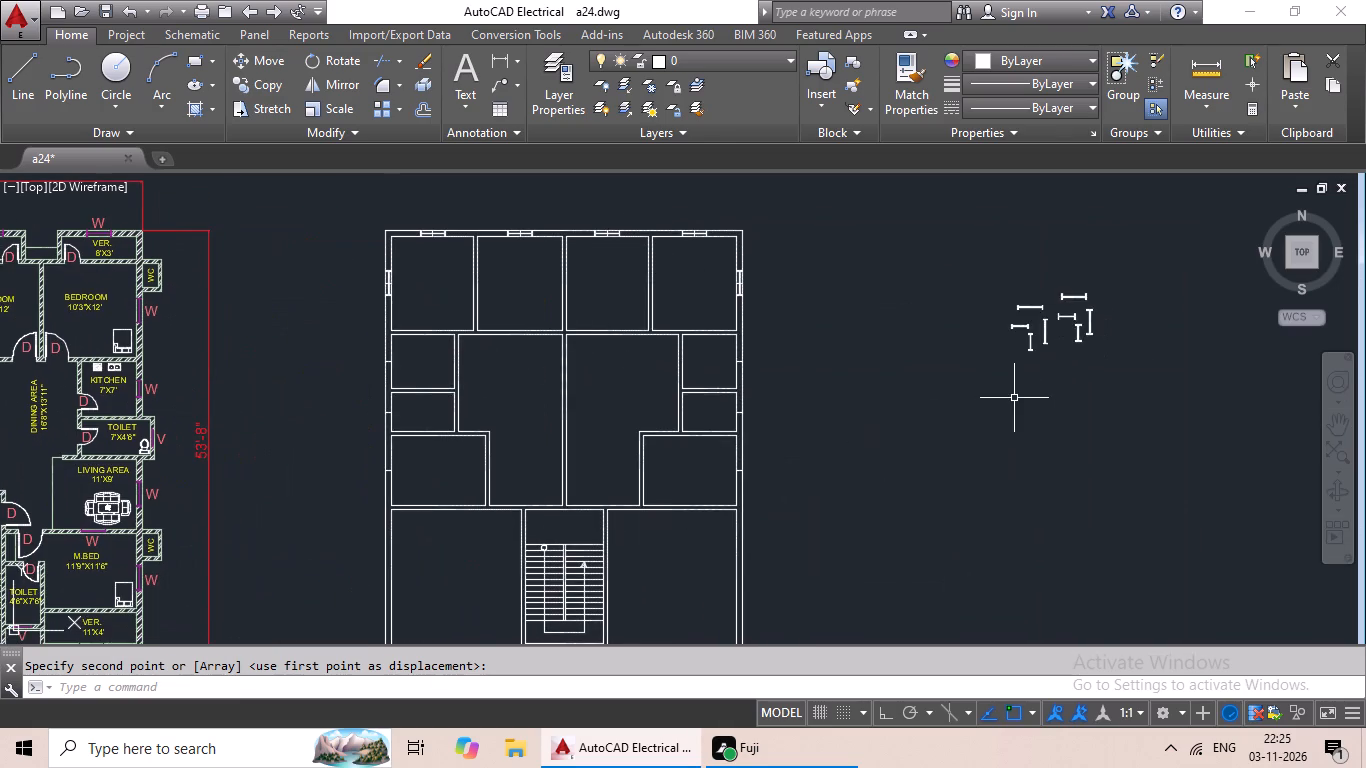
pyautogui.moveTo(1014, 398); pyautogui.dragTo(989, 402, button='middle')
pyautogui.moveTo(998, 393); pyautogui.dragTo(945, 423, button='middle')
pyautogui.scroll(2, 1003, 348)
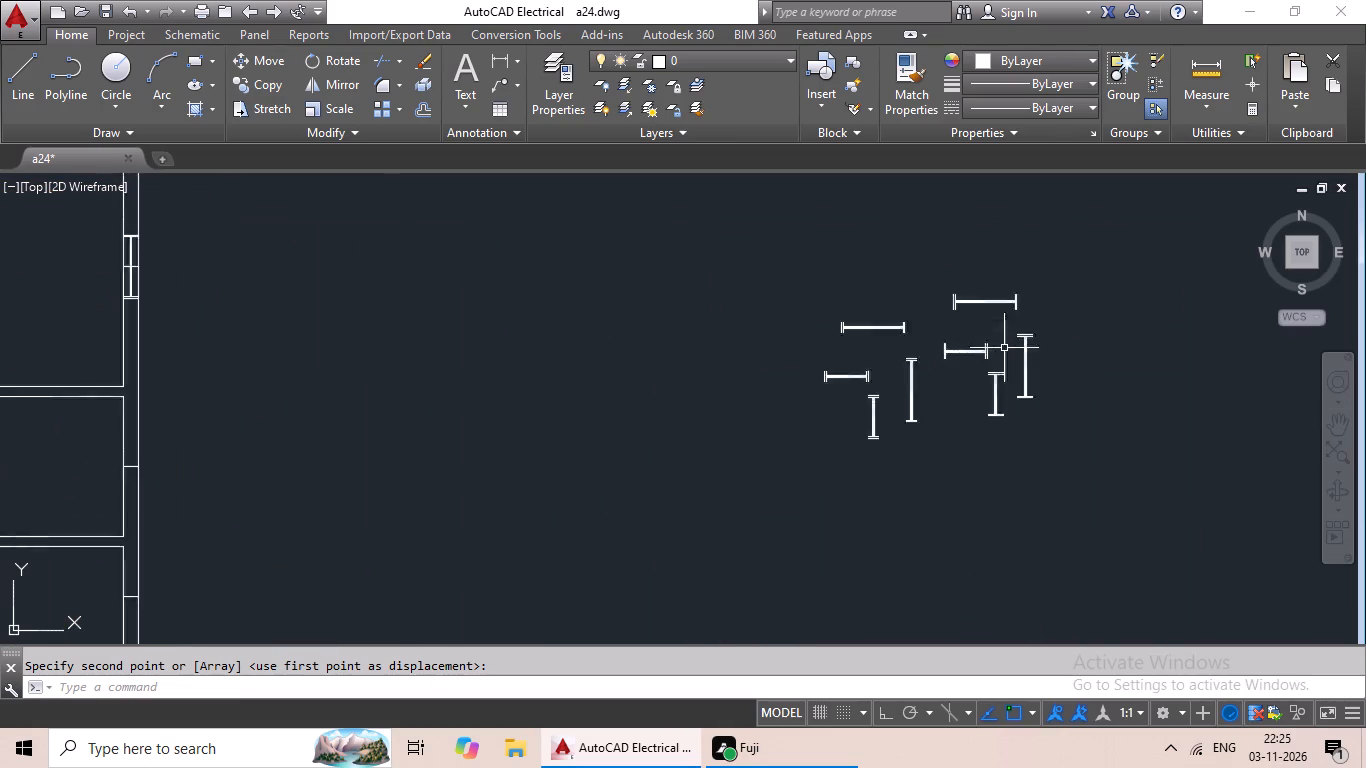
pyautogui.scroll(2, 1004, 348)
pyautogui.moveTo(1177, 336); pyautogui.dragTo(1098, 479)
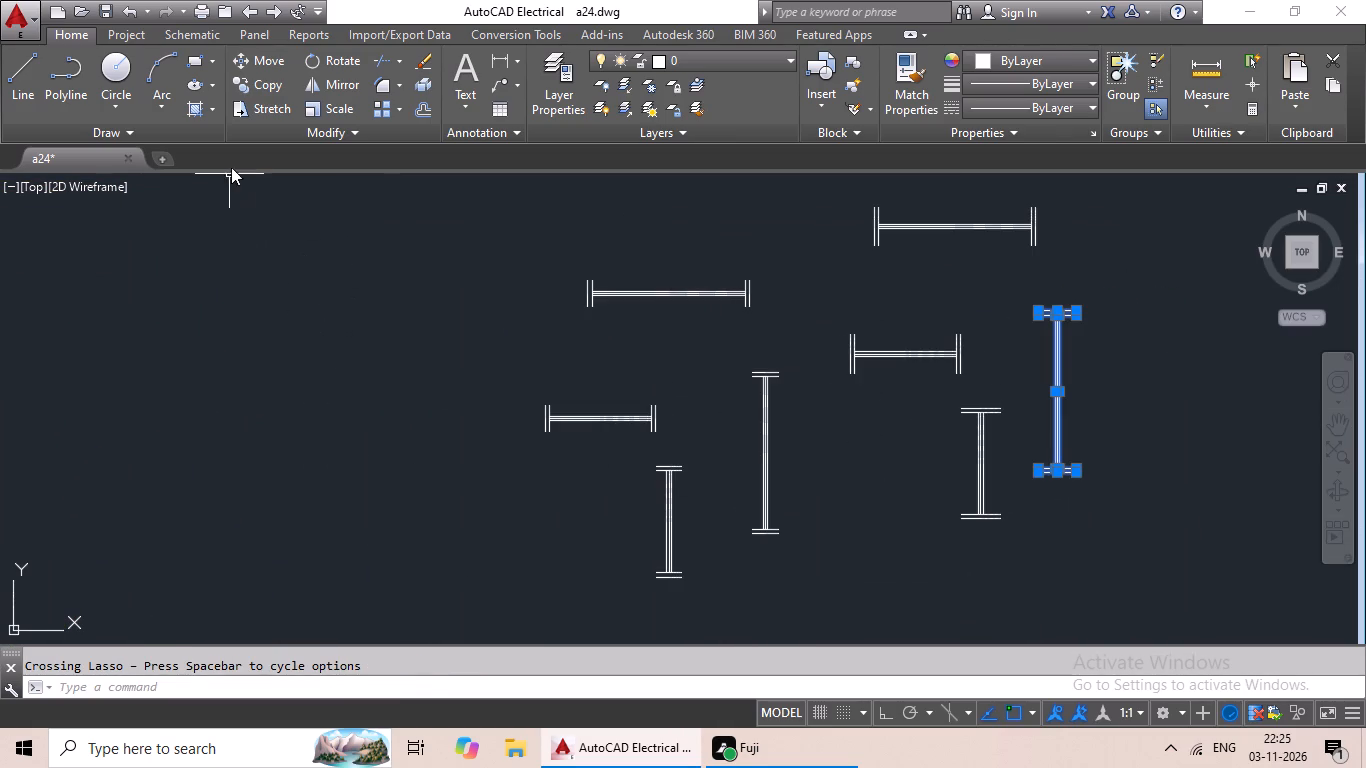
pyautogui.click(267, 85)
pyautogui.moveTo(807, 381); pyautogui.dragTo(528, 331, button='middle')
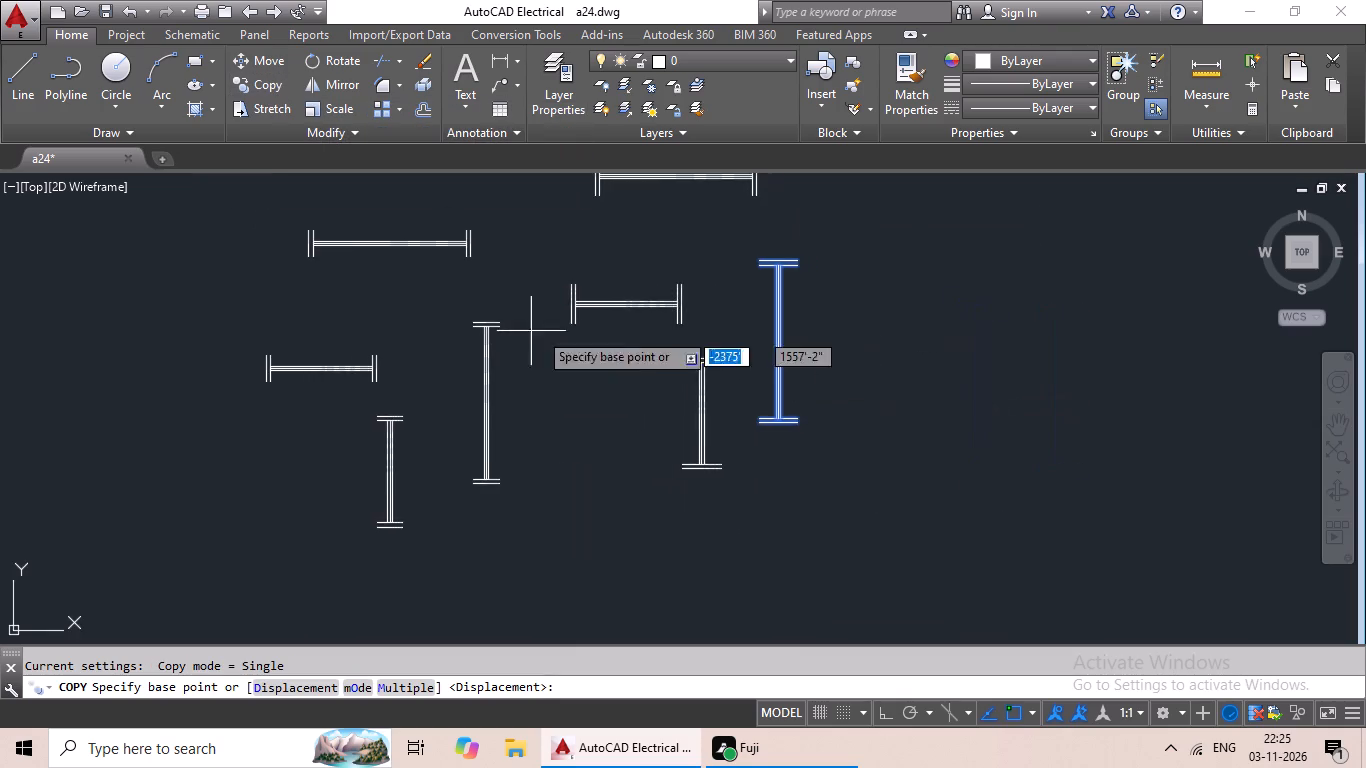
pyautogui.scroll(3, 782, 331)
pyautogui.click(770, 374)
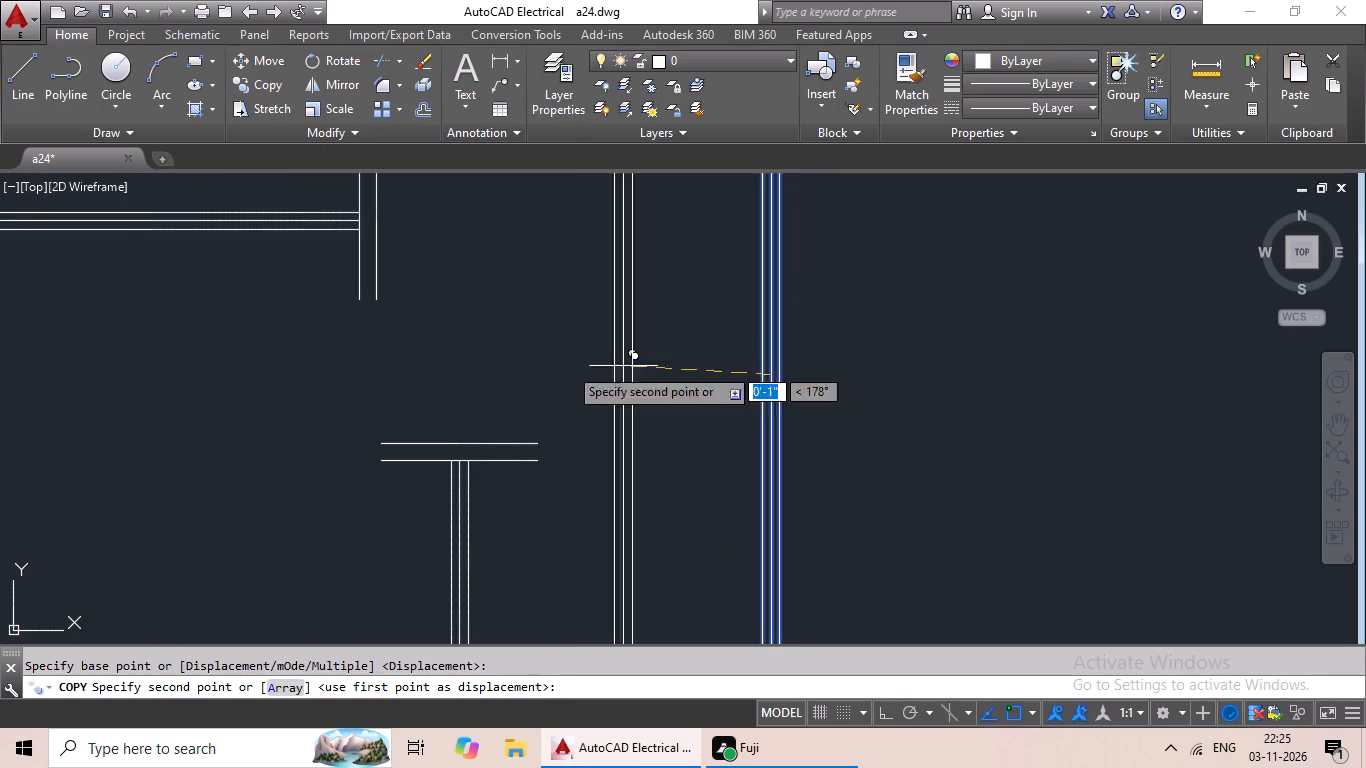
pyautogui.scroll(-3, 314, 395)
pyautogui.moveTo(283, 410); pyautogui.dragTo(637, 251, button='middle')
pyautogui.scroll(-1, 251, 392)
pyautogui.moveTo(222, 414); pyautogui.dragTo(581, 335, button='middle')
pyautogui.moveTo(178, 447); pyautogui.dragTo(634, 331, button='middle')
pyautogui.scroll(-1, 330, 405)
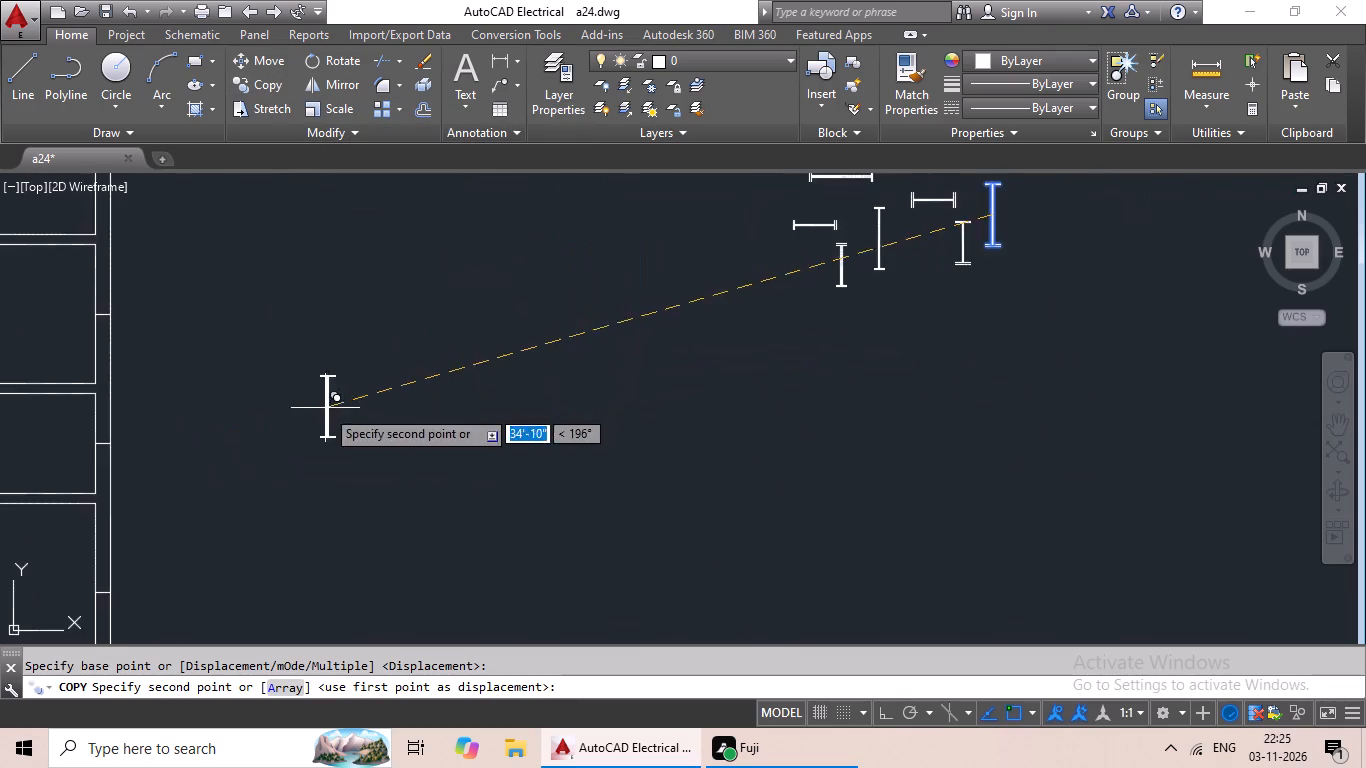
pyautogui.moveTo(326, 410); pyautogui.dragTo(594, 359, button='middle')
pyautogui.moveTo(406, 379); pyautogui.dragTo(625, 420, button='middle')
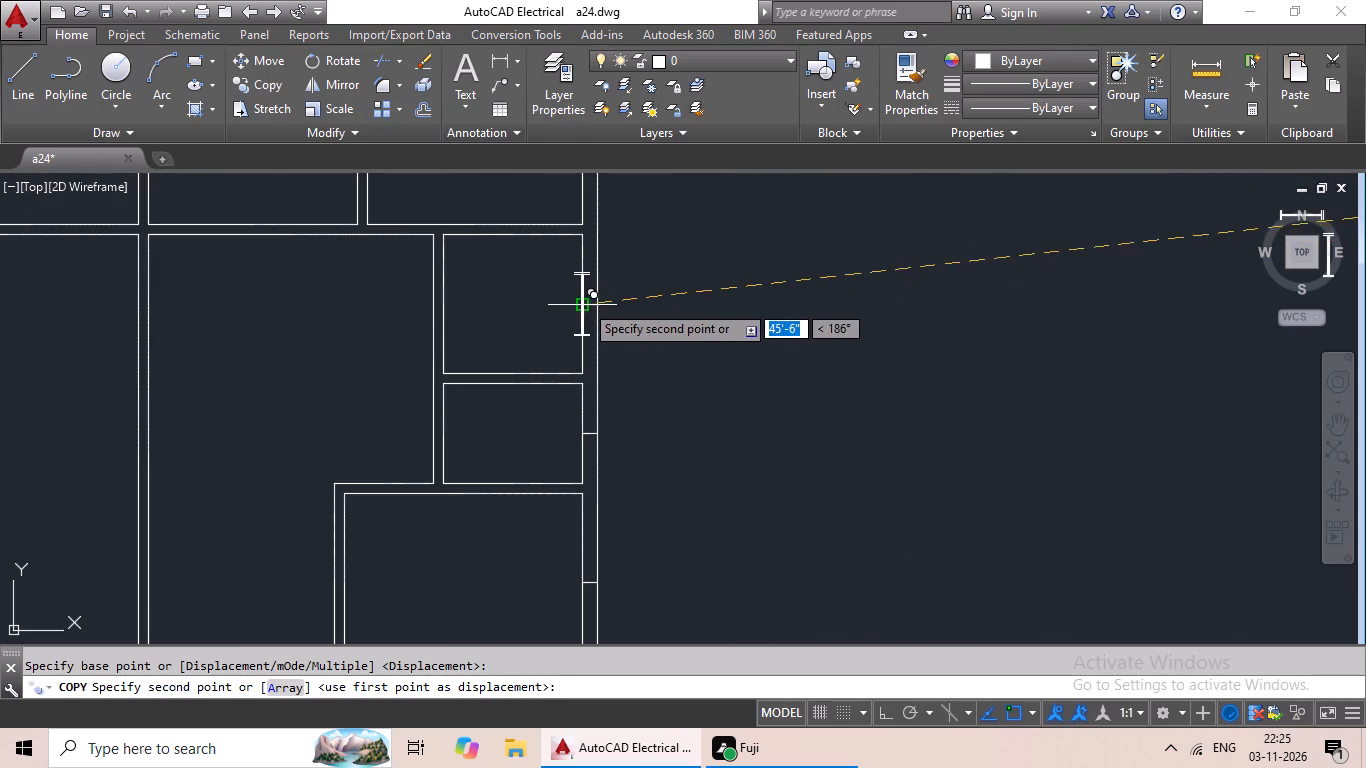
pyautogui.scroll(4, 584, 301)
pyautogui.click(615, 316)
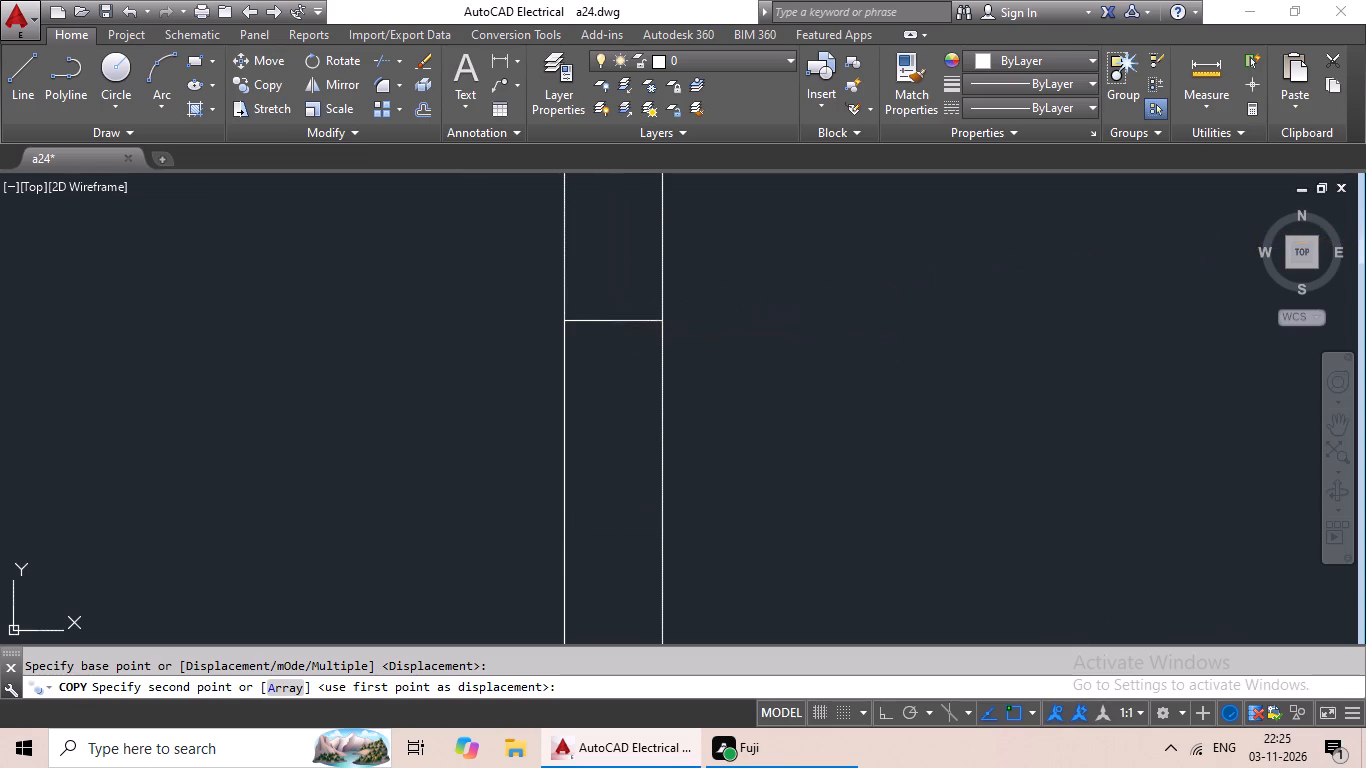
pyautogui.scroll(-4, 781, 348)
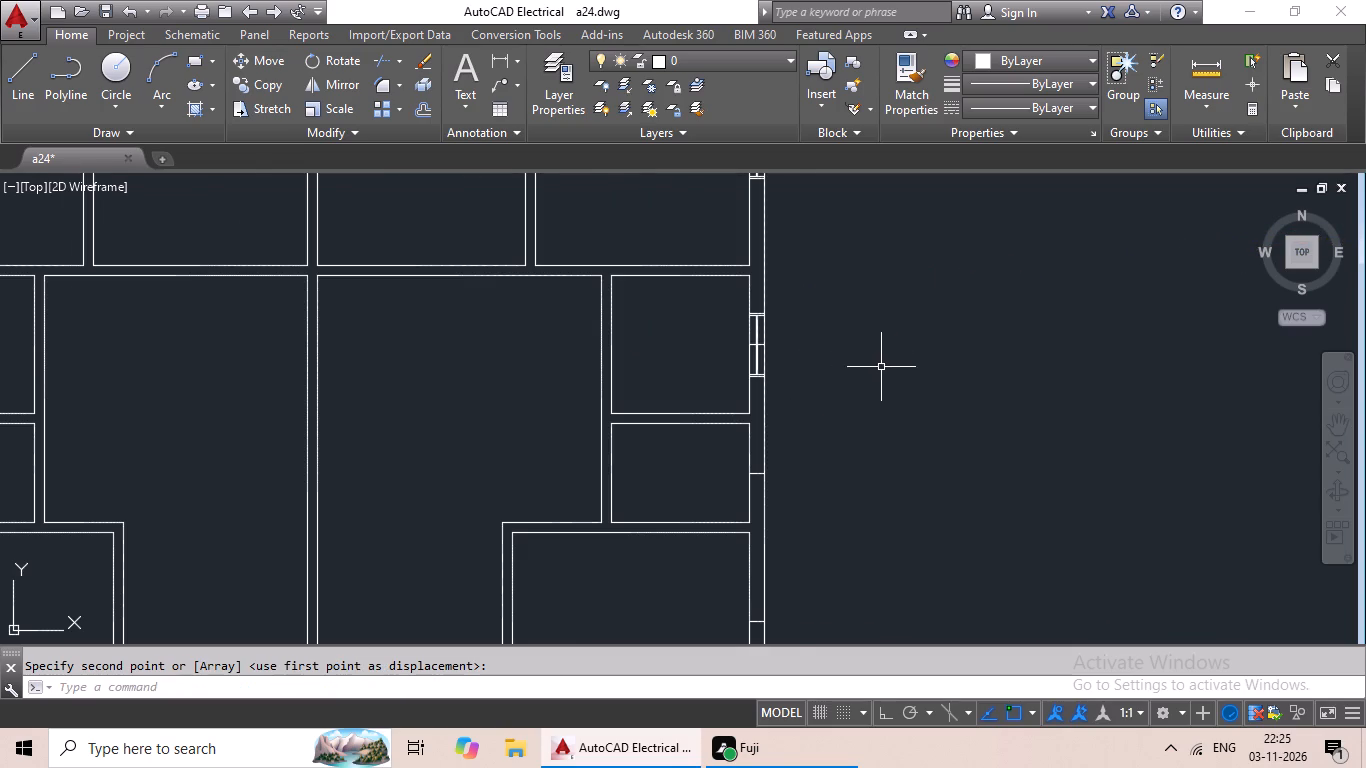
pyautogui.scroll(-1, 881, 365)
pyautogui.moveTo(904, 370); pyautogui.dragTo(717, 378, button='middle')
pyautogui.moveTo(901, 361); pyautogui.dragTo(796, 375, button='middle')
pyautogui.moveTo(905, 380); pyautogui.dragTo(757, 388, button='middle')
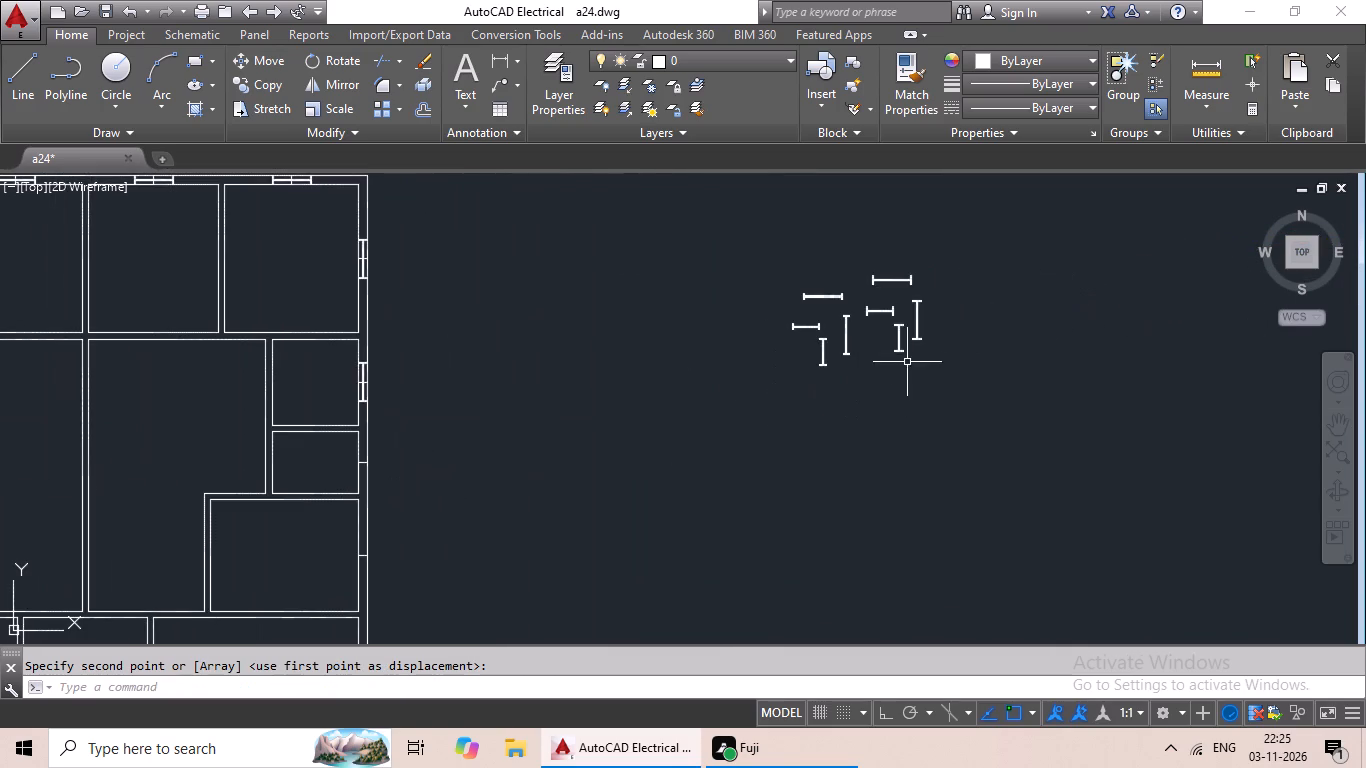
# Copy the vertical 2' element with the longer ends by its midpoint onto the right outer wall's centre mark at the lower small room.
pyautogui.scroll(3, 904, 337)
pyautogui.moveTo(923, 278); pyautogui.dragTo(932, 445)
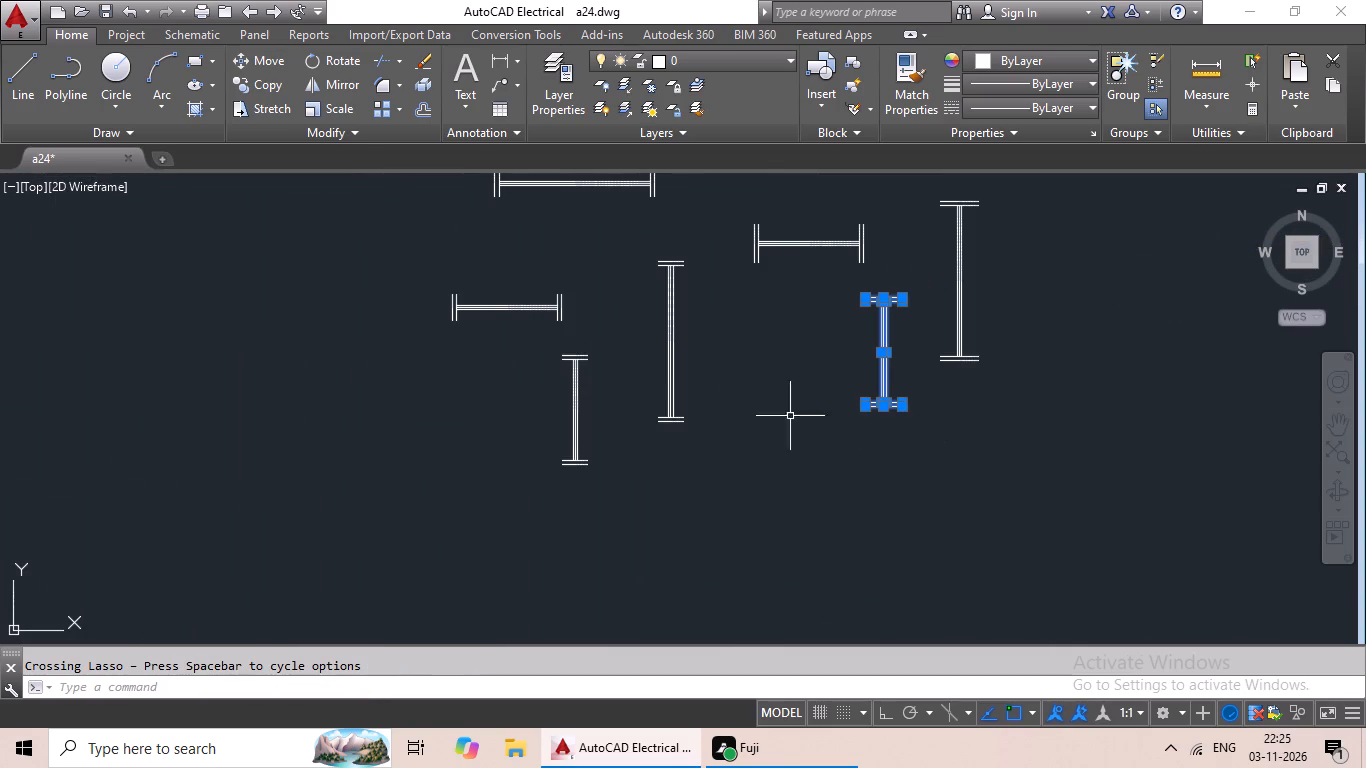
pyautogui.click(264, 86)
pyautogui.scroll(3, 863, 335)
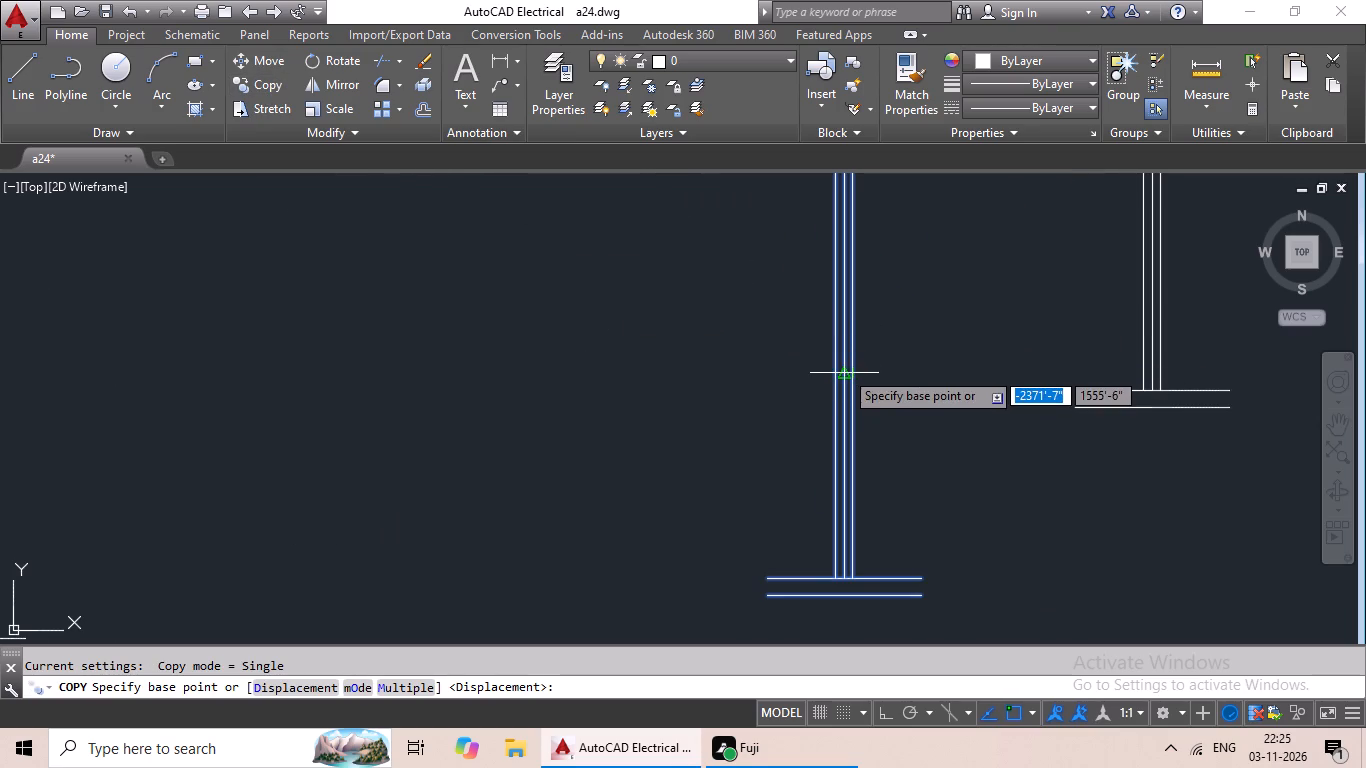
pyautogui.click(843, 371)
pyautogui.scroll(-3, 461, 404)
pyautogui.moveTo(458, 407); pyautogui.dragTo(639, 334, button='middle')
pyautogui.scroll(-1, 278, 432)
pyautogui.moveTo(266, 441); pyautogui.dragTo(555, 372, button='middle')
pyautogui.scroll(-1, 285, 403)
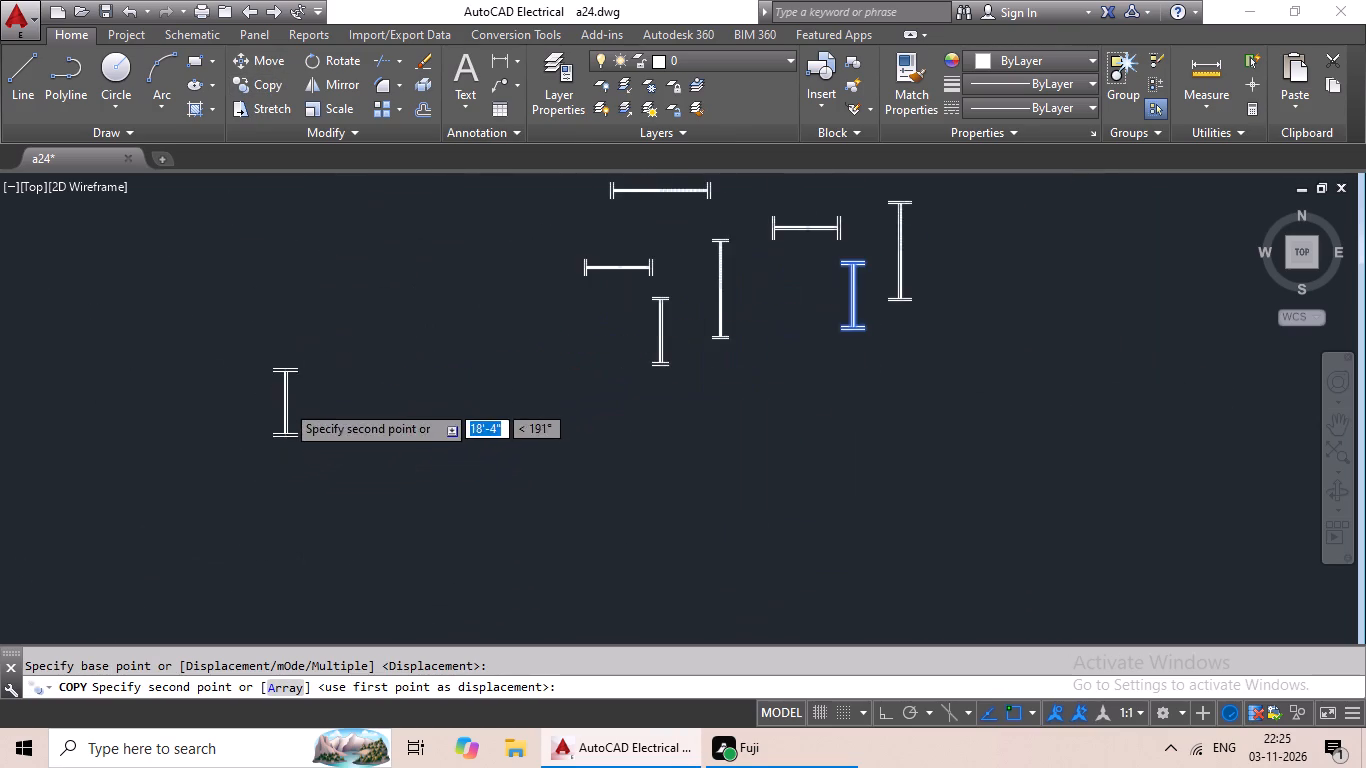
pyautogui.moveTo(281, 407); pyautogui.dragTo(529, 354, button='middle')
pyautogui.scroll(-1, 265, 365)
pyautogui.moveTo(260, 370); pyautogui.dragTo(529, 376, button='middle')
pyautogui.scroll(4, 377, 443)
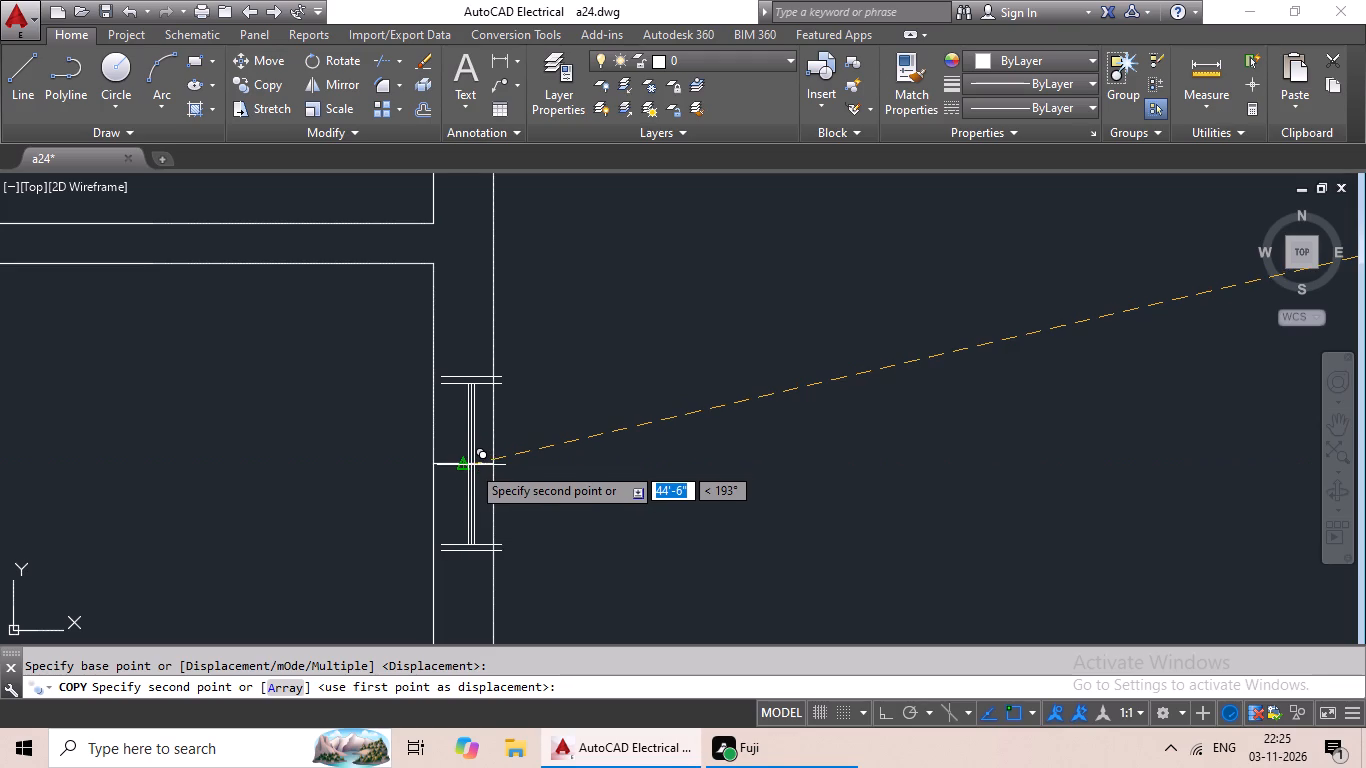
pyautogui.click(467, 468)
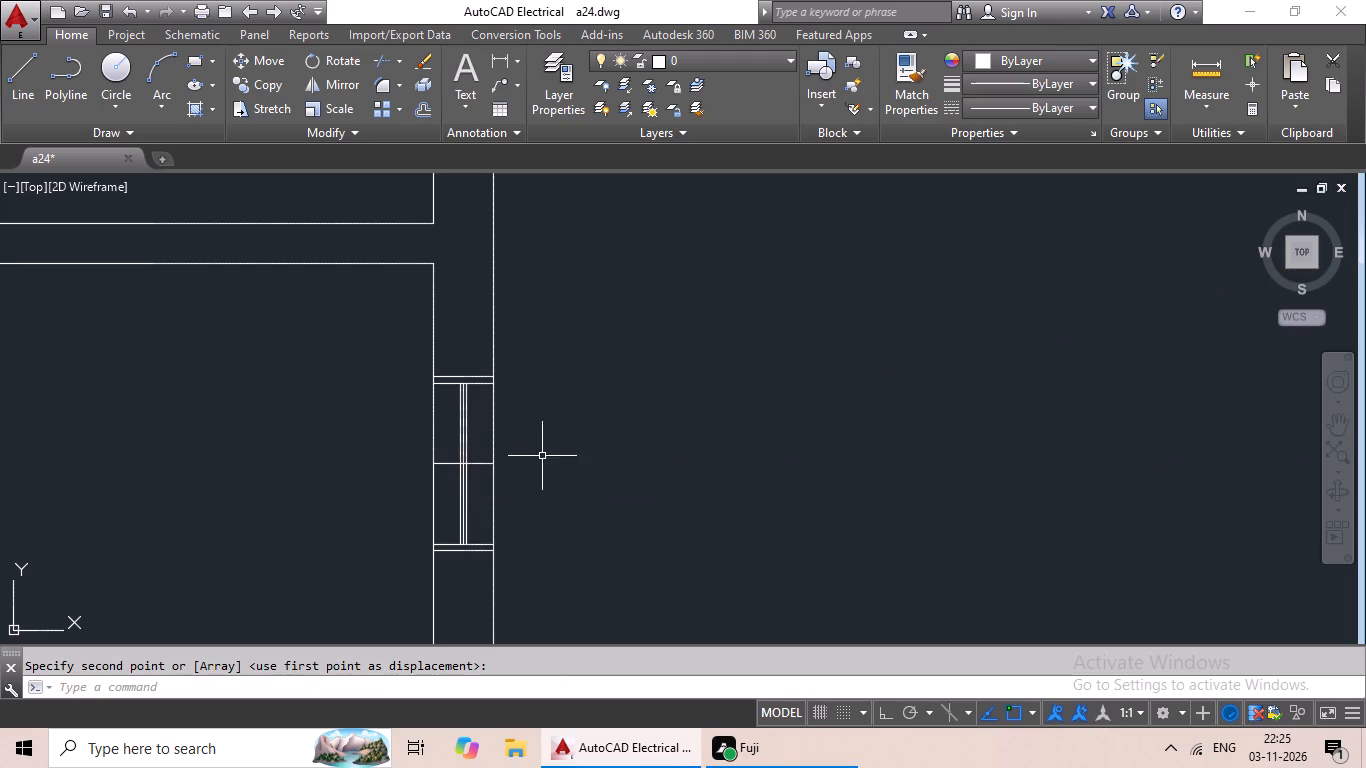
# Copy the vertical 3' element with the longer ends onto the left outer wall's centre mark at the small room directly below the upper-left room.
pyautogui.scroll(-3, 578, 443)
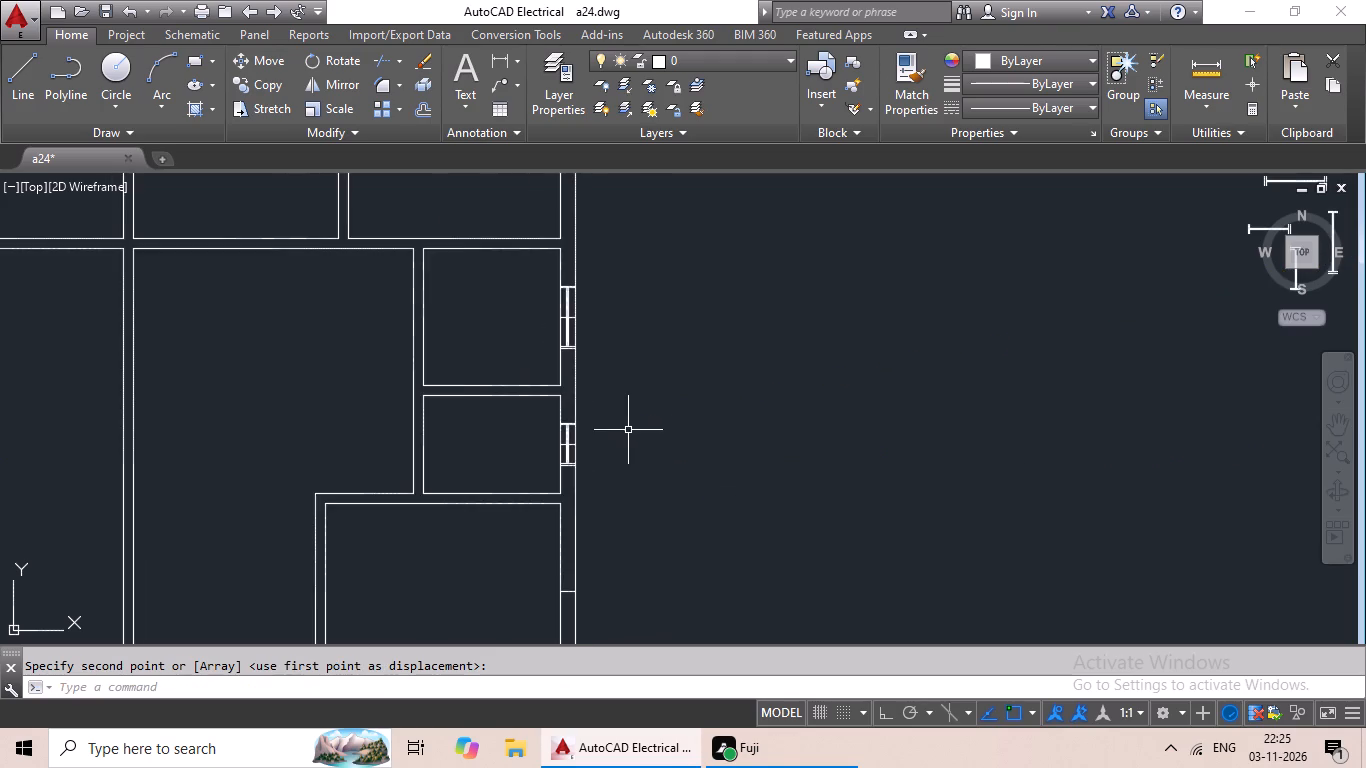
pyautogui.moveTo(631, 429); pyautogui.dragTo(715, 390, button='middle')
pyautogui.scroll(-2, 717, 385)
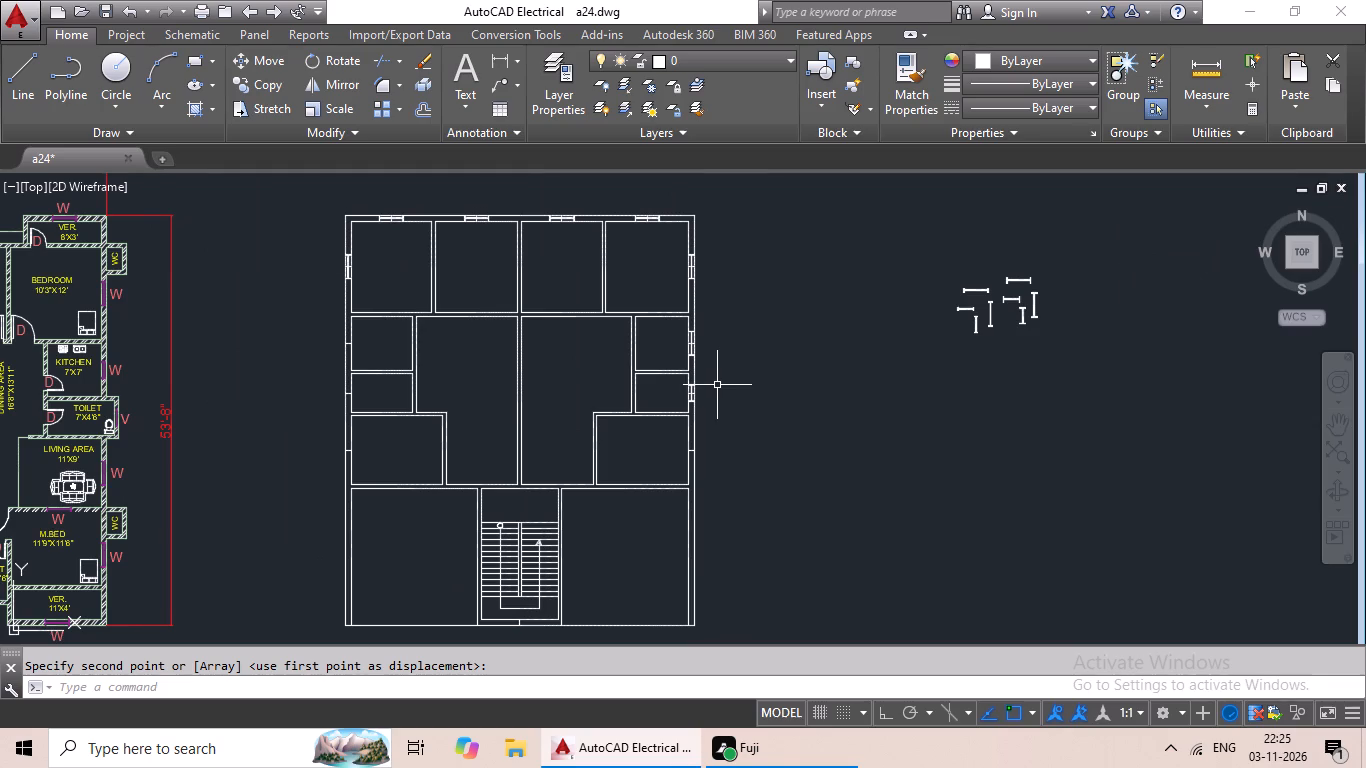
pyautogui.moveTo(722, 385); pyautogui.dragTo(646, 414, button='middle')
pyautogui.moveTo(780, 390); pyautogui.dragTo(732, 412, button='middle')
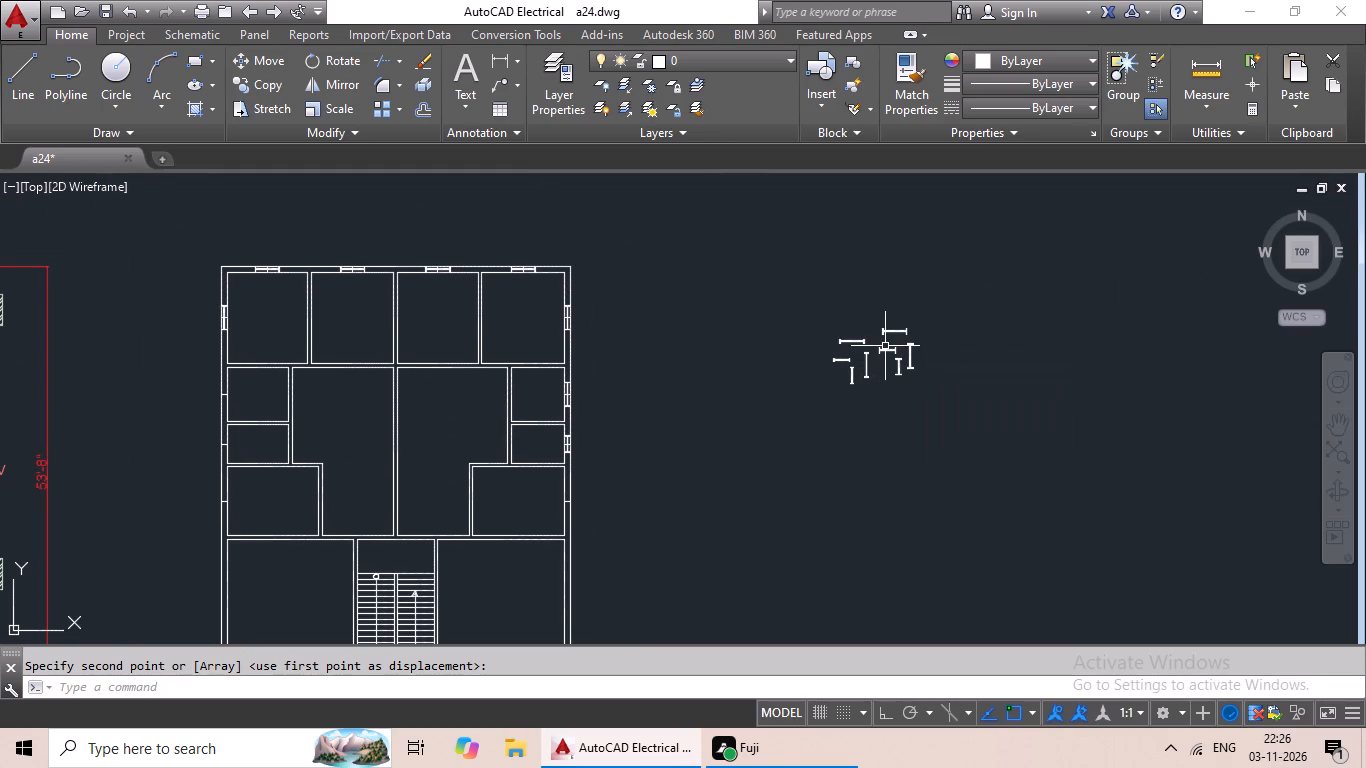
pyautogui.scroll(2, 881, 359)
pyautogui.moveTo(891, 349); pyautogui.dragTo(728, 419, button='middle')
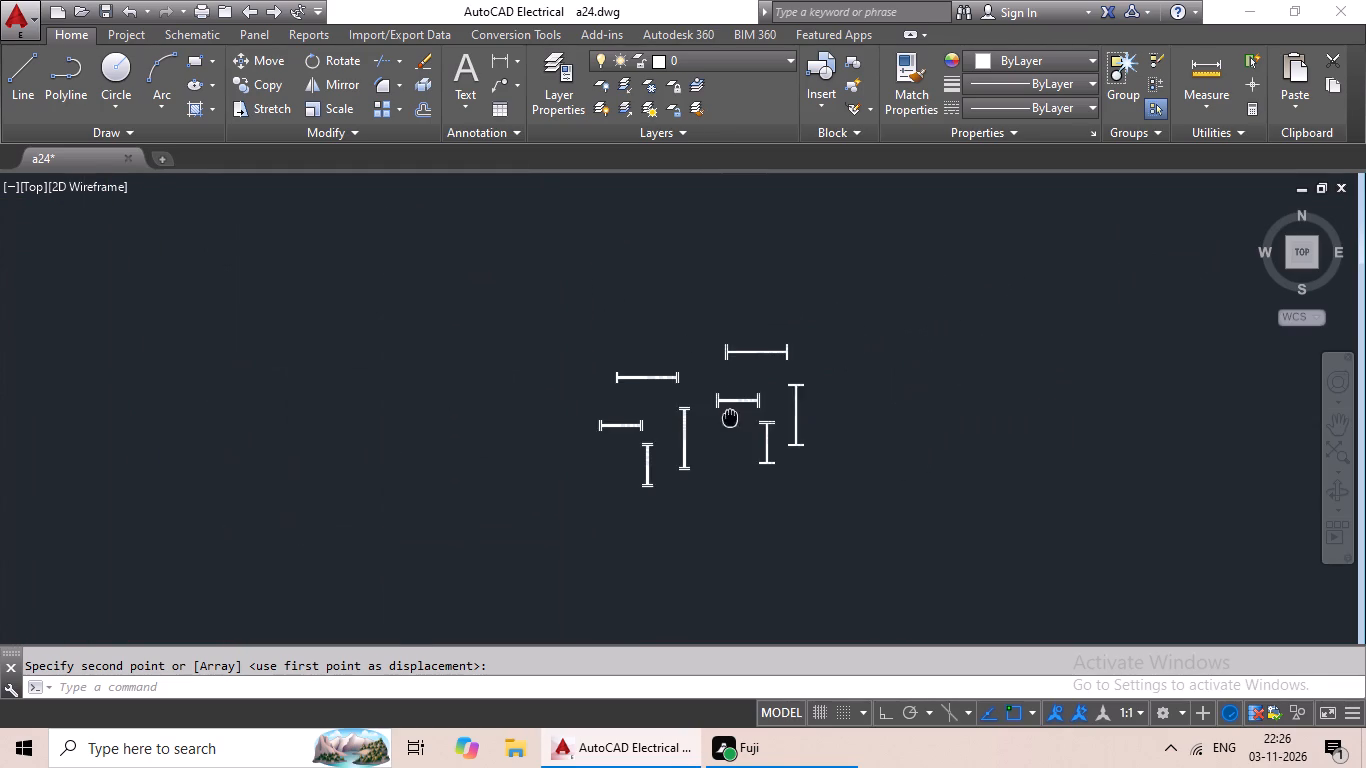
pyautogui.moveTo(728, 419); pyautogui.dragTo(727, 420, button='middle')
pyautogui.moveTo(750, 378); pyautogui.dragTo(704, 426, button='middle')
pyautogui.scroll(2, 711, 397)
pyautogui.scroll(-4, 733, 388)
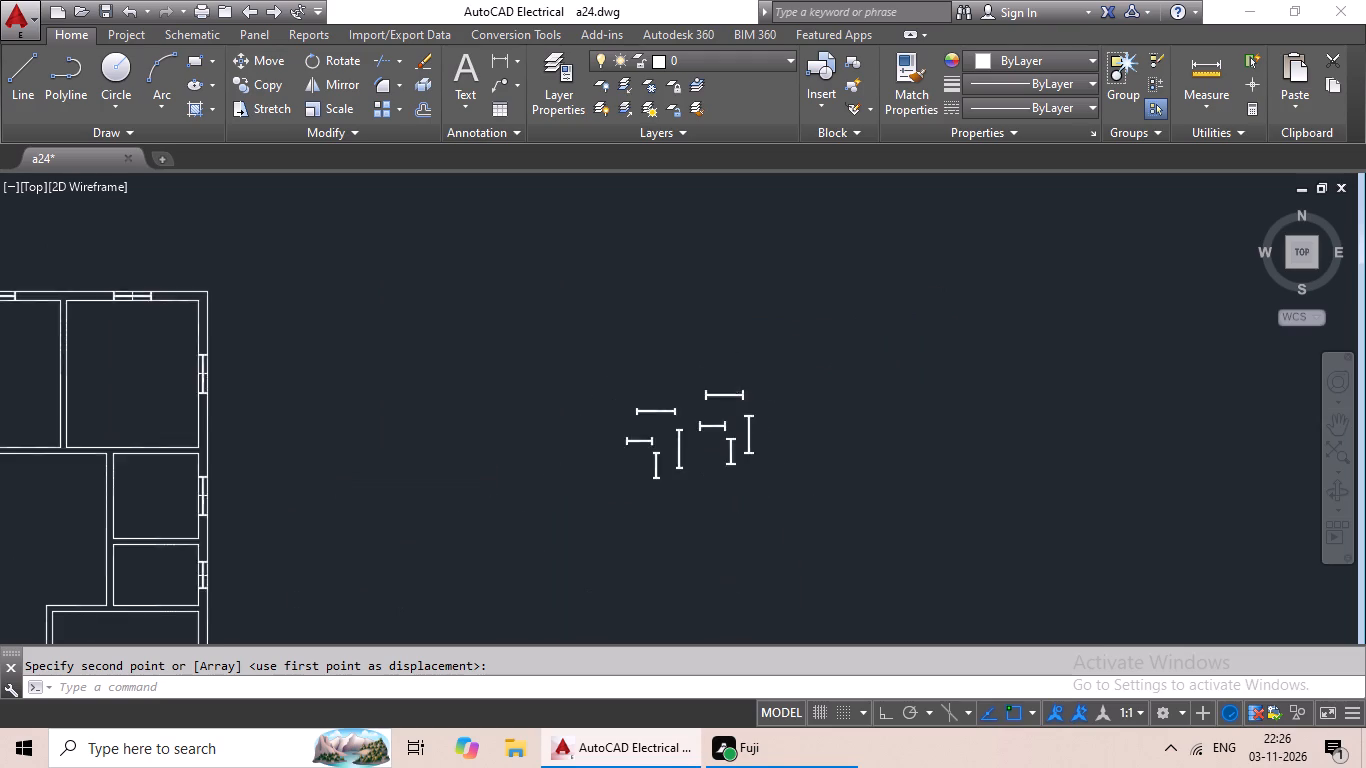
pyautogui.scroll(-3, 734, 390)
pyautogui.scroll(3, 728, 405)
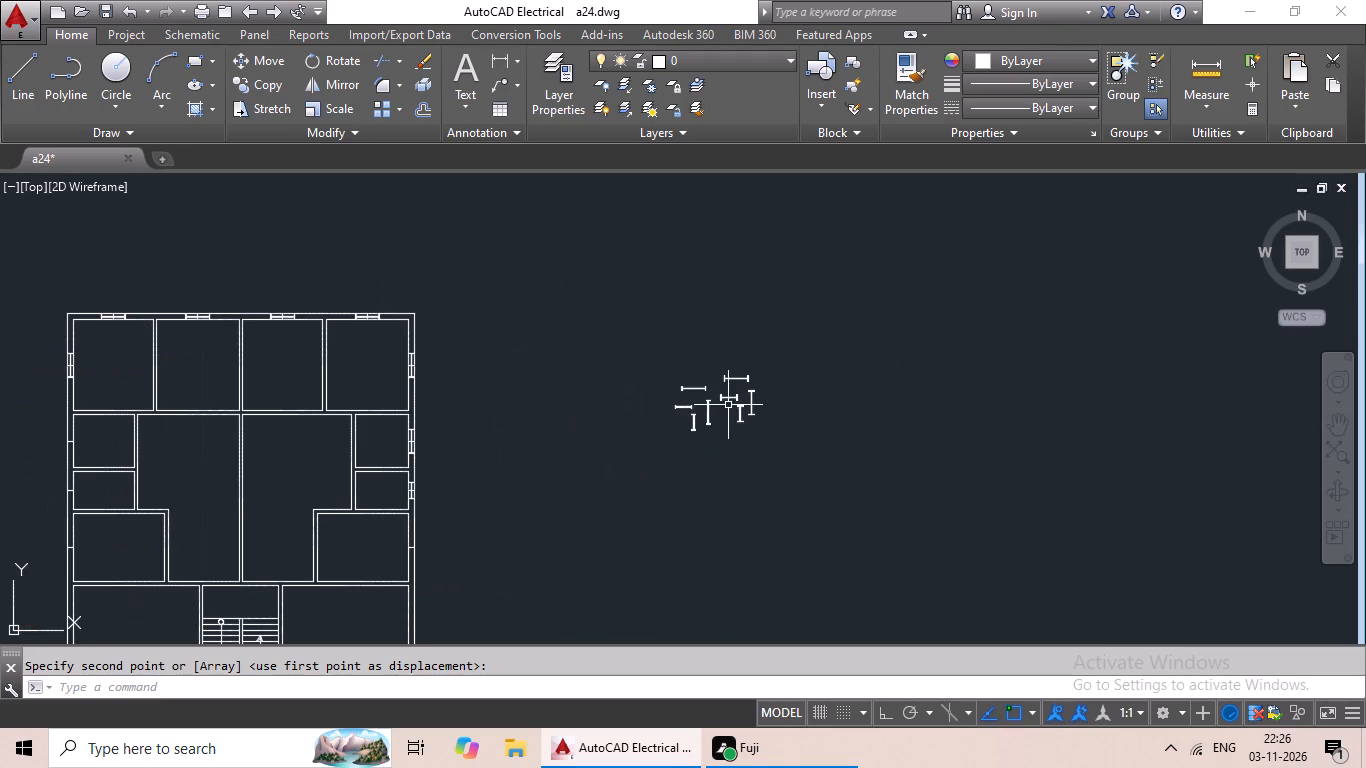
pyautogui.moveTo(722, 409); pyautogui.dragTo(665, 423, button='middle')
pyautogui.scroll(4, 691, 417)
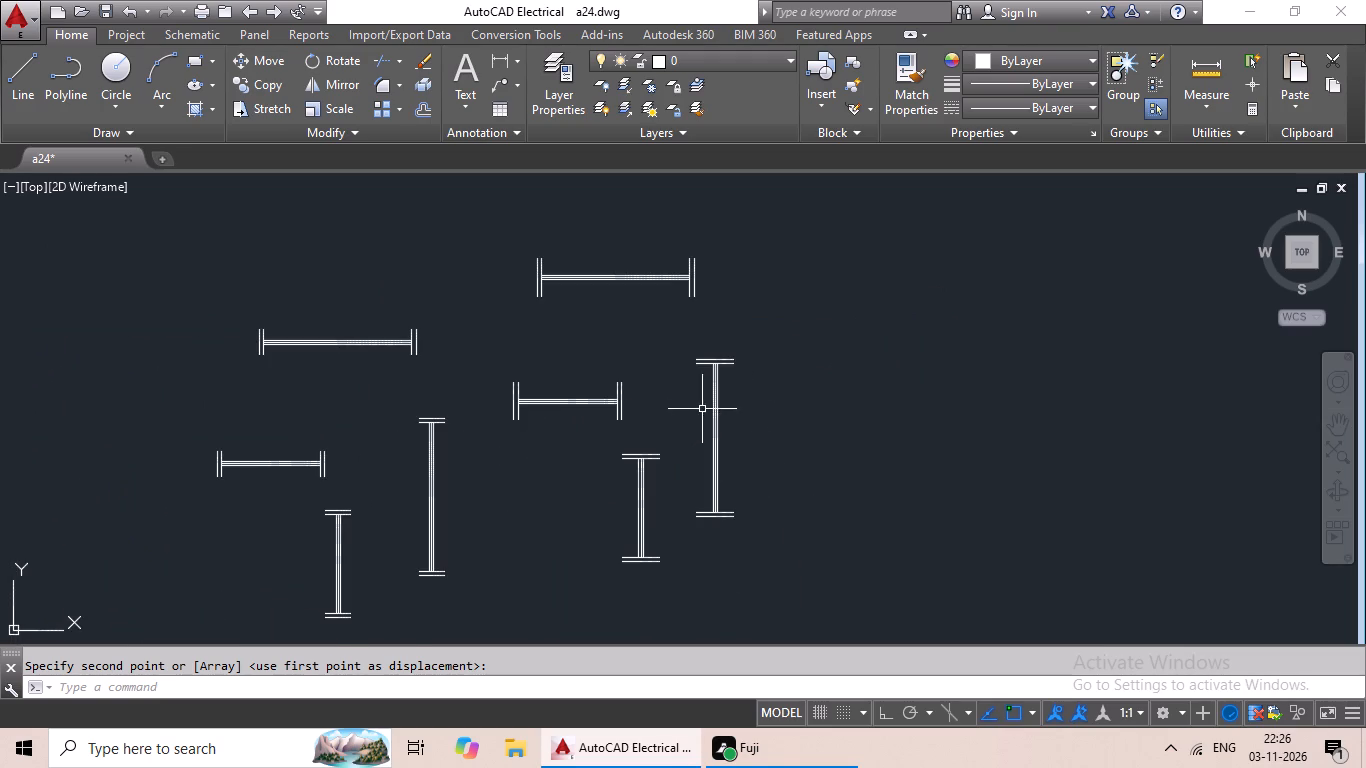
pyautogui.moveTo(793, 351); pyautogui.dragTo(789, 509)
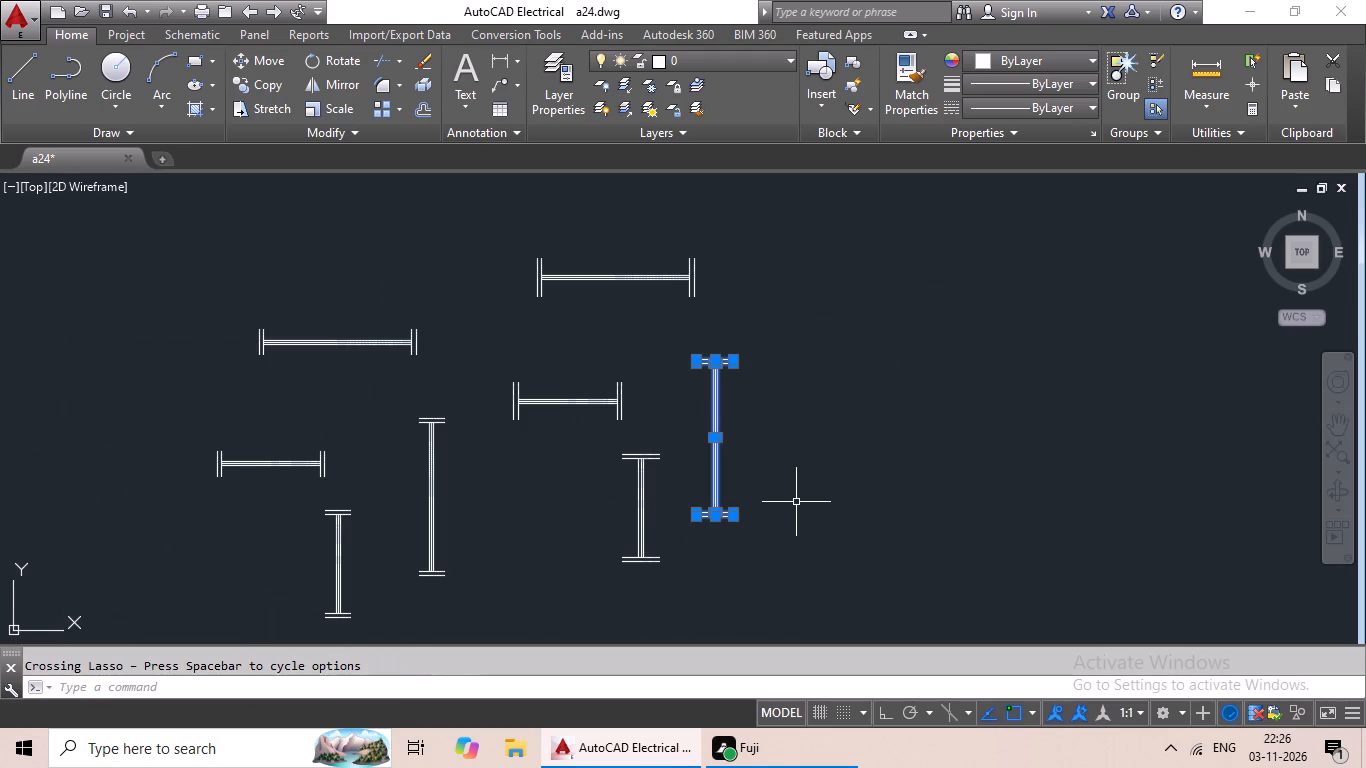
pyautogui.click(246, 86)
pyautogui.scroll(3, 701, 435)
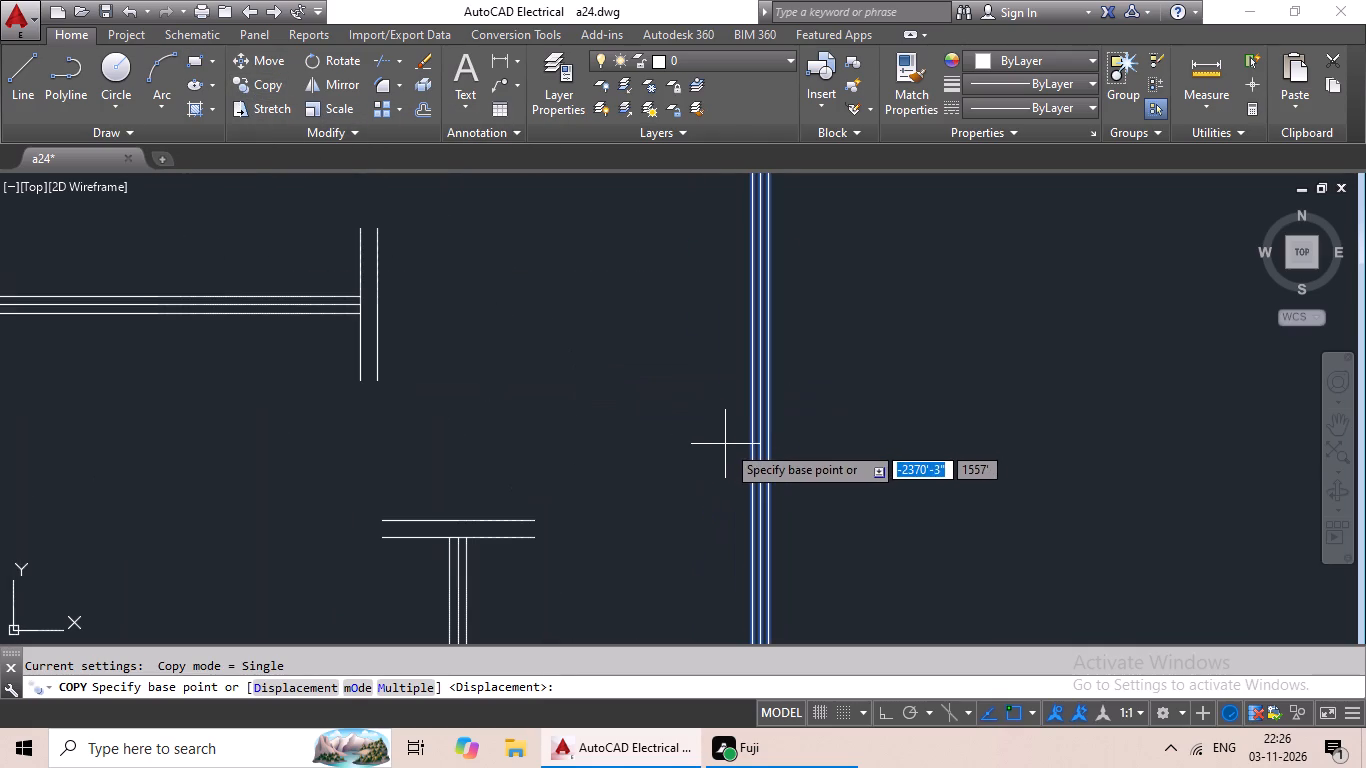
pyautogui.click(761, 454)
pyautogui.scroll(-3, 364, 416)
pyautogui.moveTo(348, 423); pyautogui.dragTo(405, 410, button='middle')
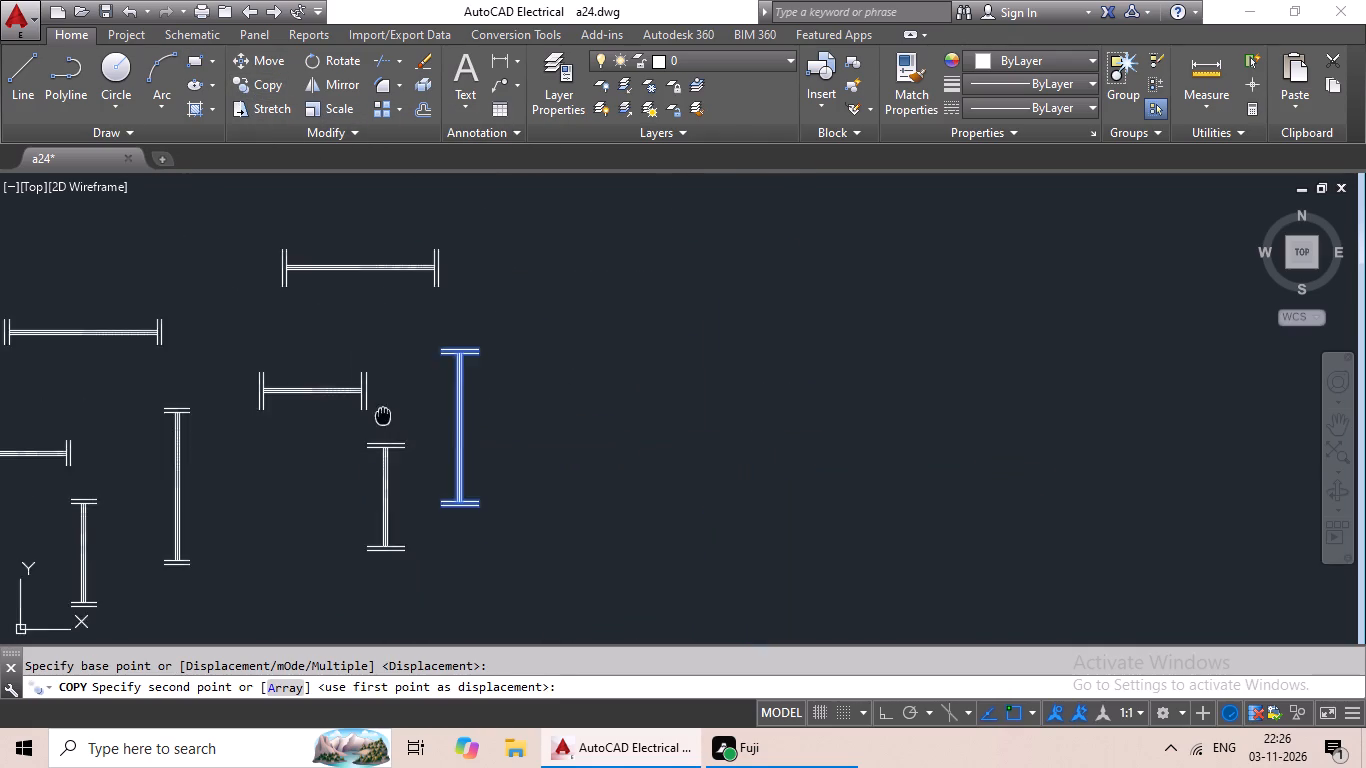
pyautogui.moveTo(405, 410); pyautogui.dragTo(629, 338, button='middle')
pyautogui.scroll(-1, 375, 425)
pyautogui.moveTo(353, 446); pyautogui.dragTo(723, 411, button='middle')
pyautogui.scroll(-1, 431, 487)
pyautogui.moveTo(424, 491); pyautogui.dragTo(627, 453, button='middle')
pyautogui.scroll(-1, 319, 466)
pyautogui.moveTo(338, 464); pyautogui.dragTo(665, 457, button='middle')
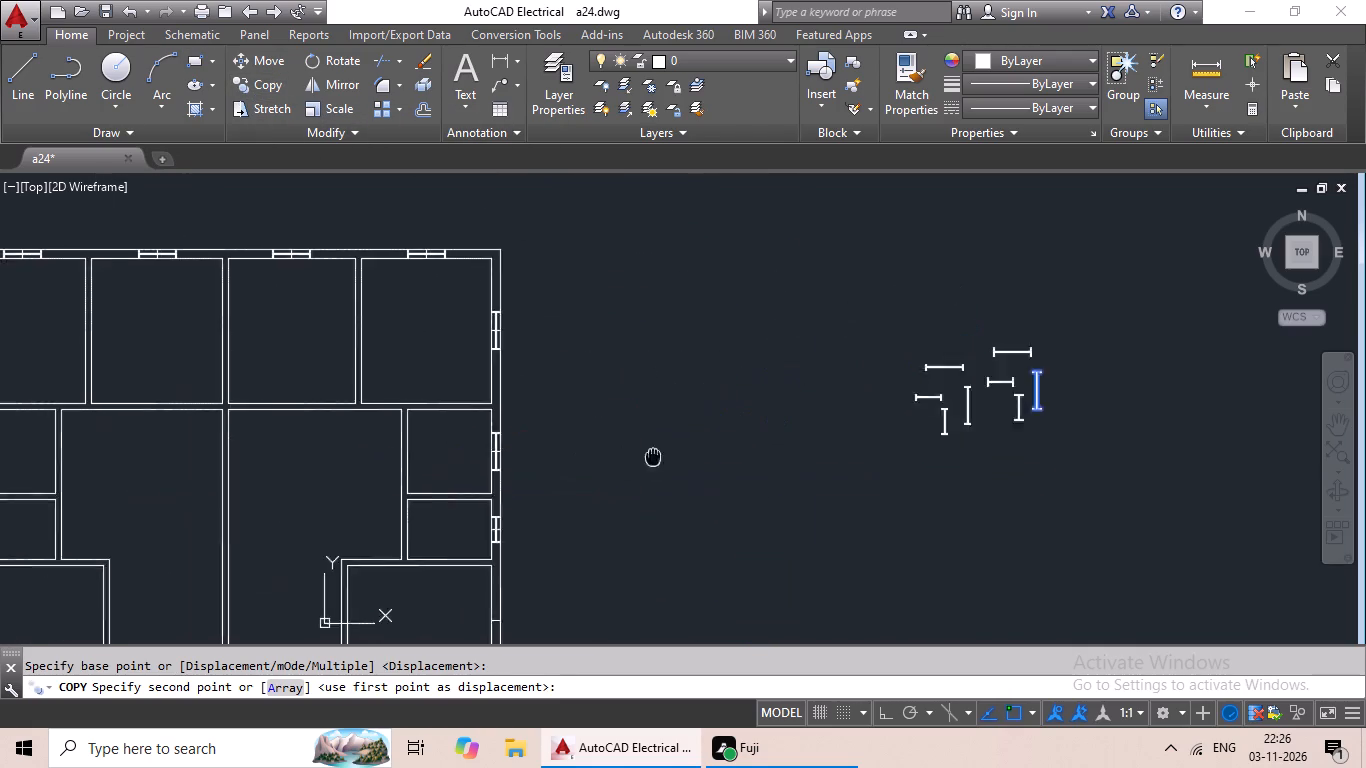
pyautogui.moveTo(665, 457); pyautogui.dragTo(696, 458, button='middle')
pyautogui.moveTo(249, 458); pyautogui.dragTo(572, 442, button='middle')
pyautogui.scroll(3, 308, 437)
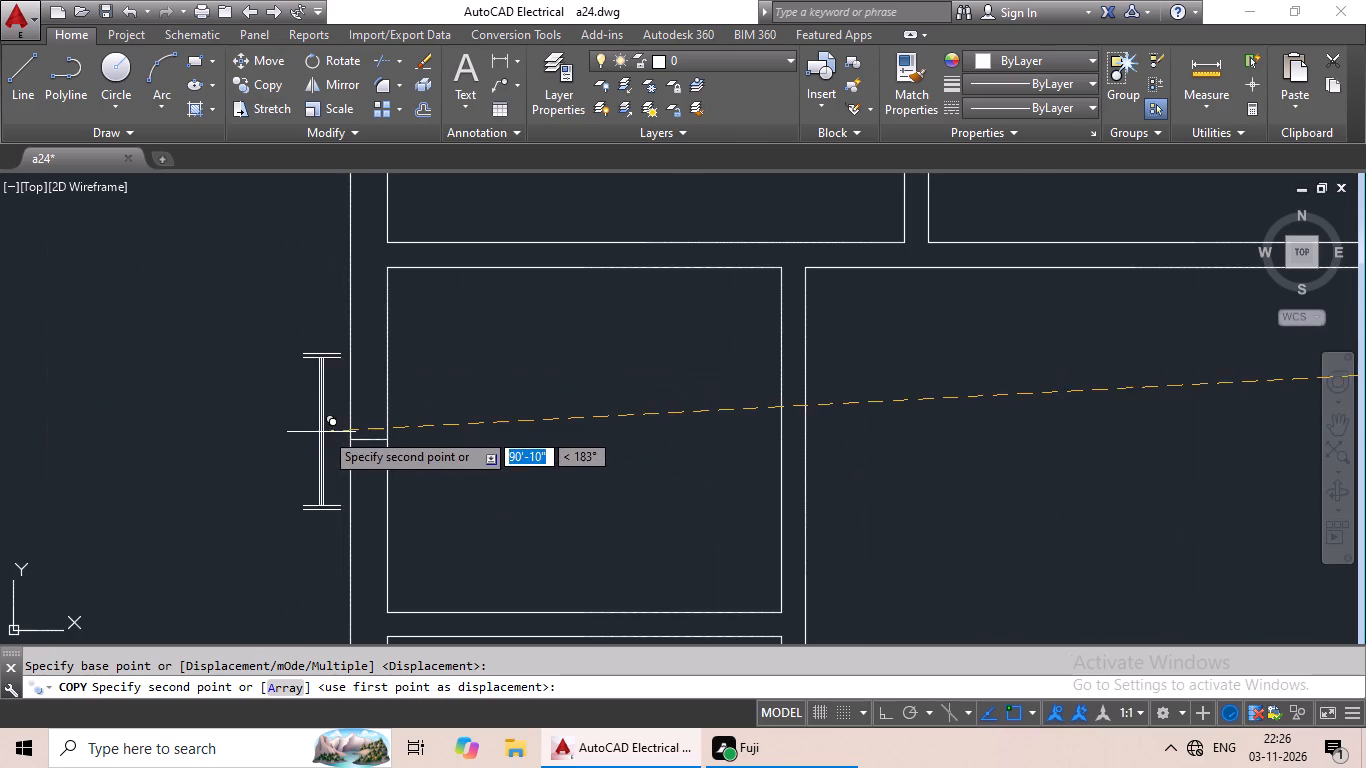
pyautogui.click(371, 436)
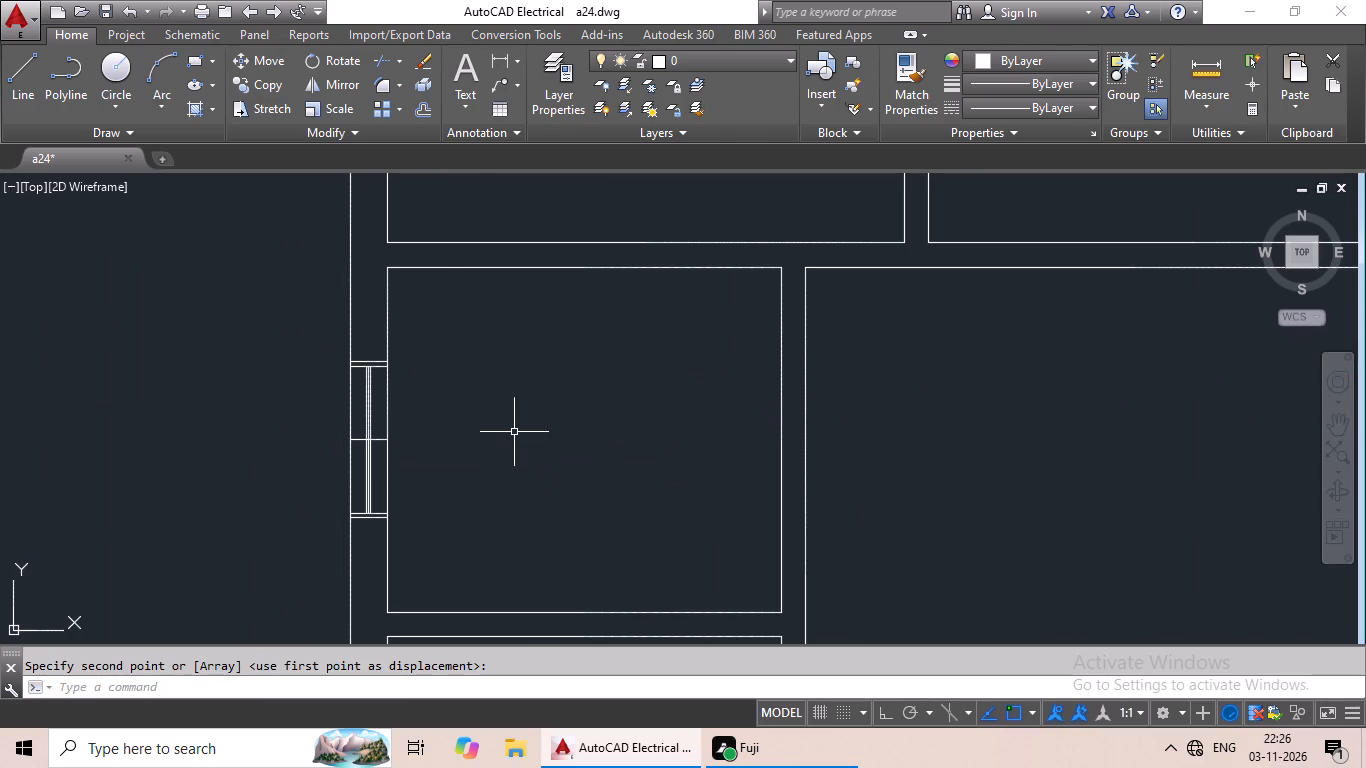
# Copy the vertical 2' element with the longer ends by its midpoint onto the left outer wall's centre mark at the lower small room.
pyautogui.scroll(-3, 569, 407)
pyautogui.moveTo(679, 439); pyautogui.dragTo(470, 389, button='middle')
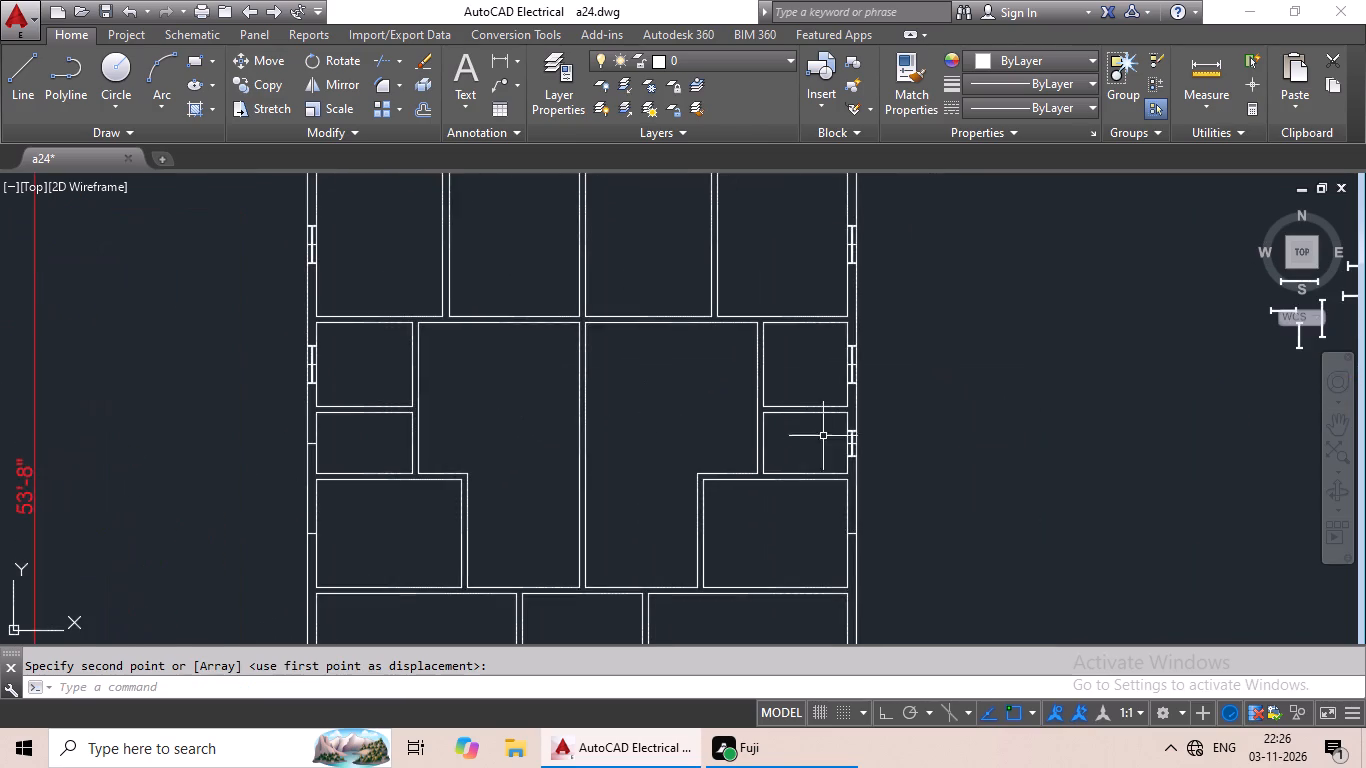
pyautogui.scroll(-1, 829, 434)
pyautogui.moveTo(850, 441); pyautogui.dragTo(742, 440, button='middle')
pyautogui.moveTo(879, 446); pyautogui.dragTo(729, 459, button='middle')
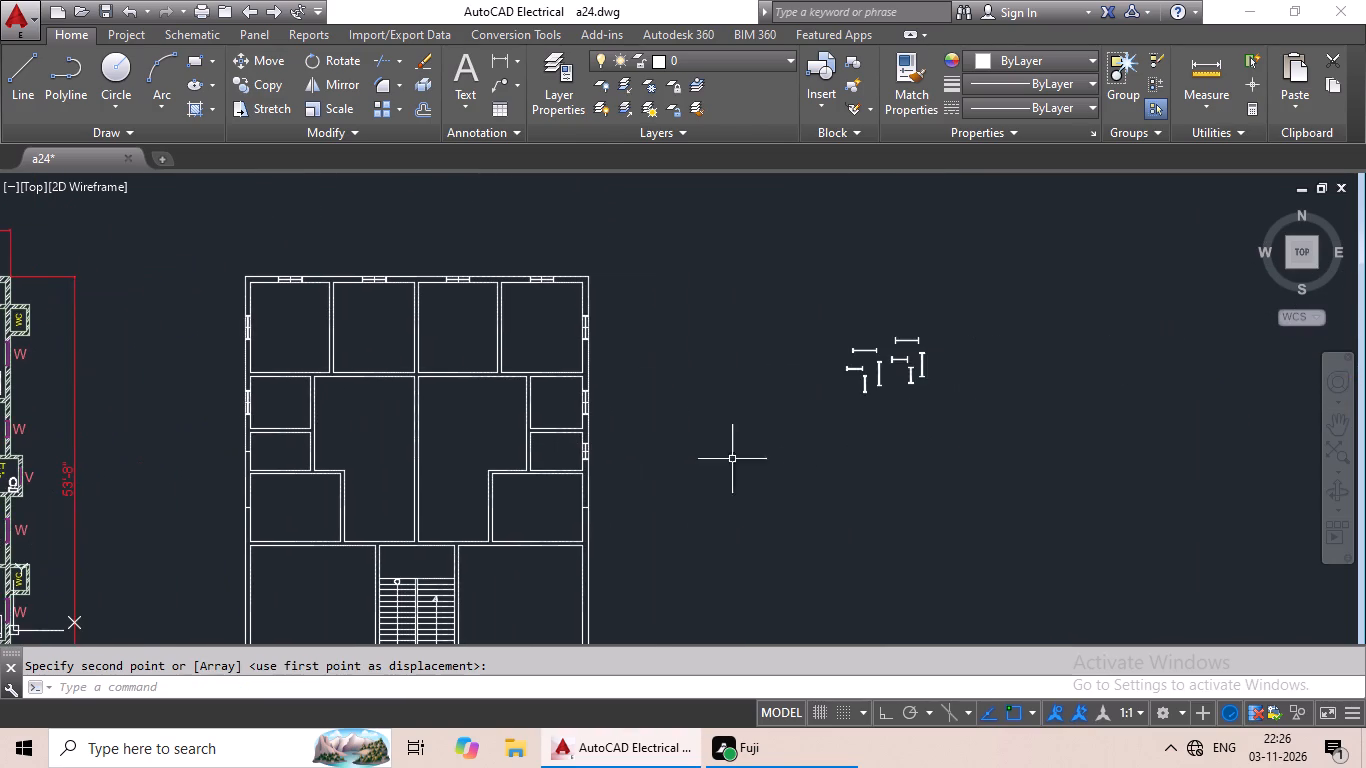
pyautogui.moveTo(783, 453); pyautogui.dragTo(720, 487, button='middle')
pyautogui.scroll(4, 845, 402)
pyautogui.moveTo(912, 389); pyautogui.dragTo(893, 382)
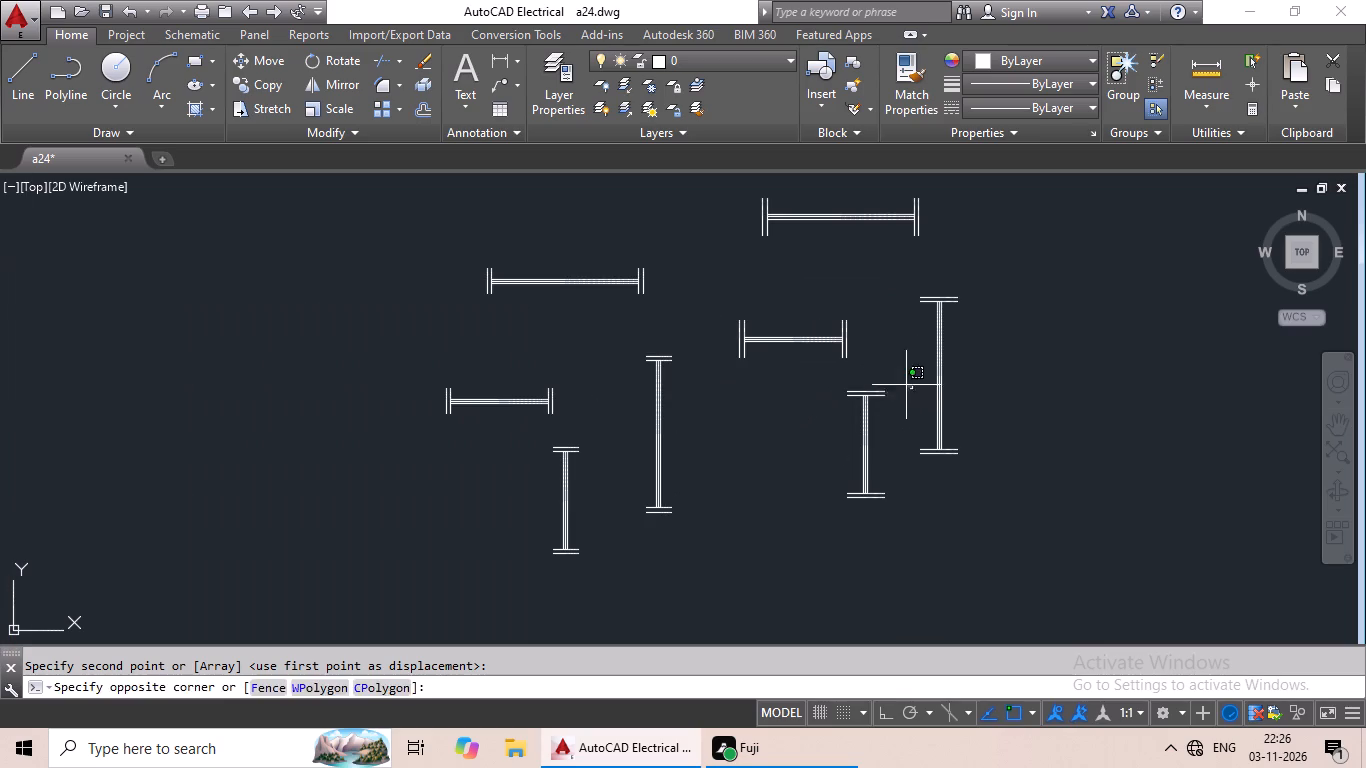
pyautogui.moveTo(893, 382); pyautogui.dragTo(916, 542)
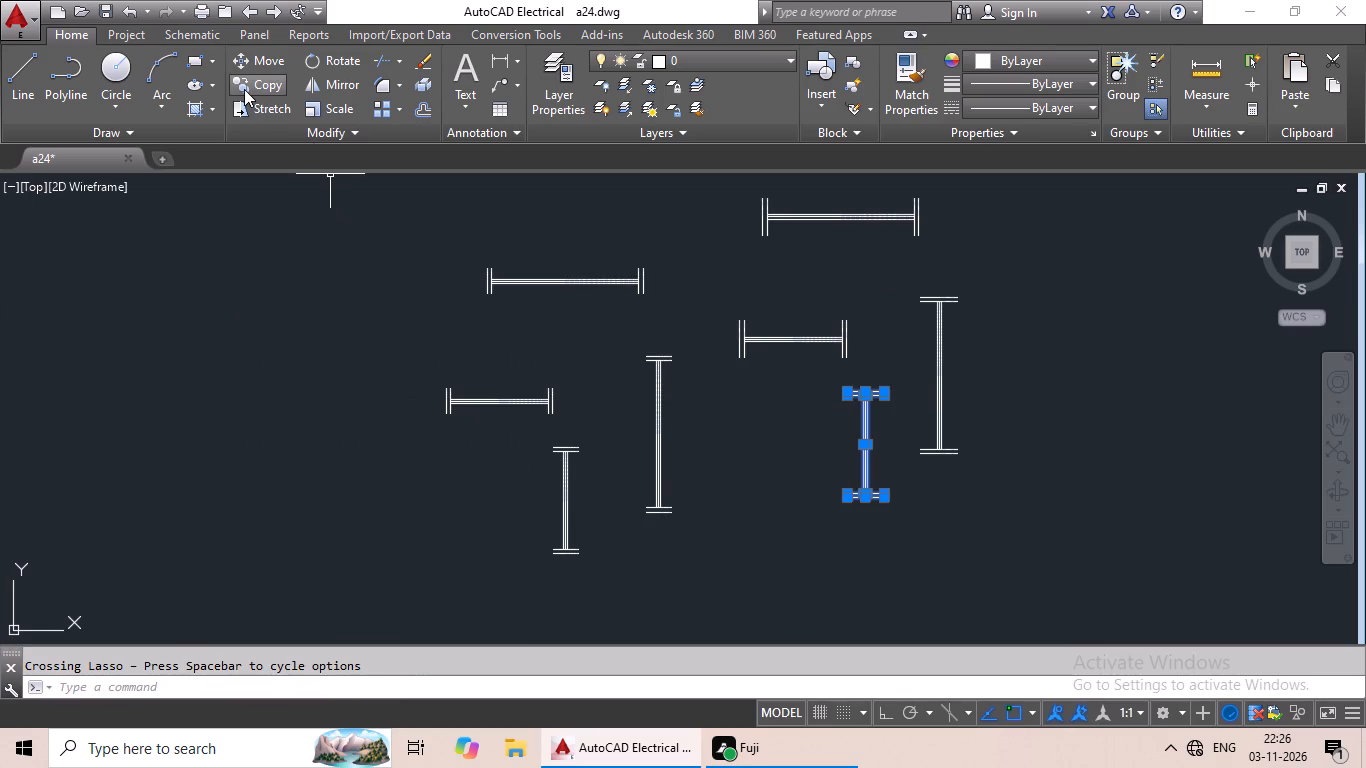
pyautogui.click(244, 88)
pyautogui.scroll(3, 962, 455)
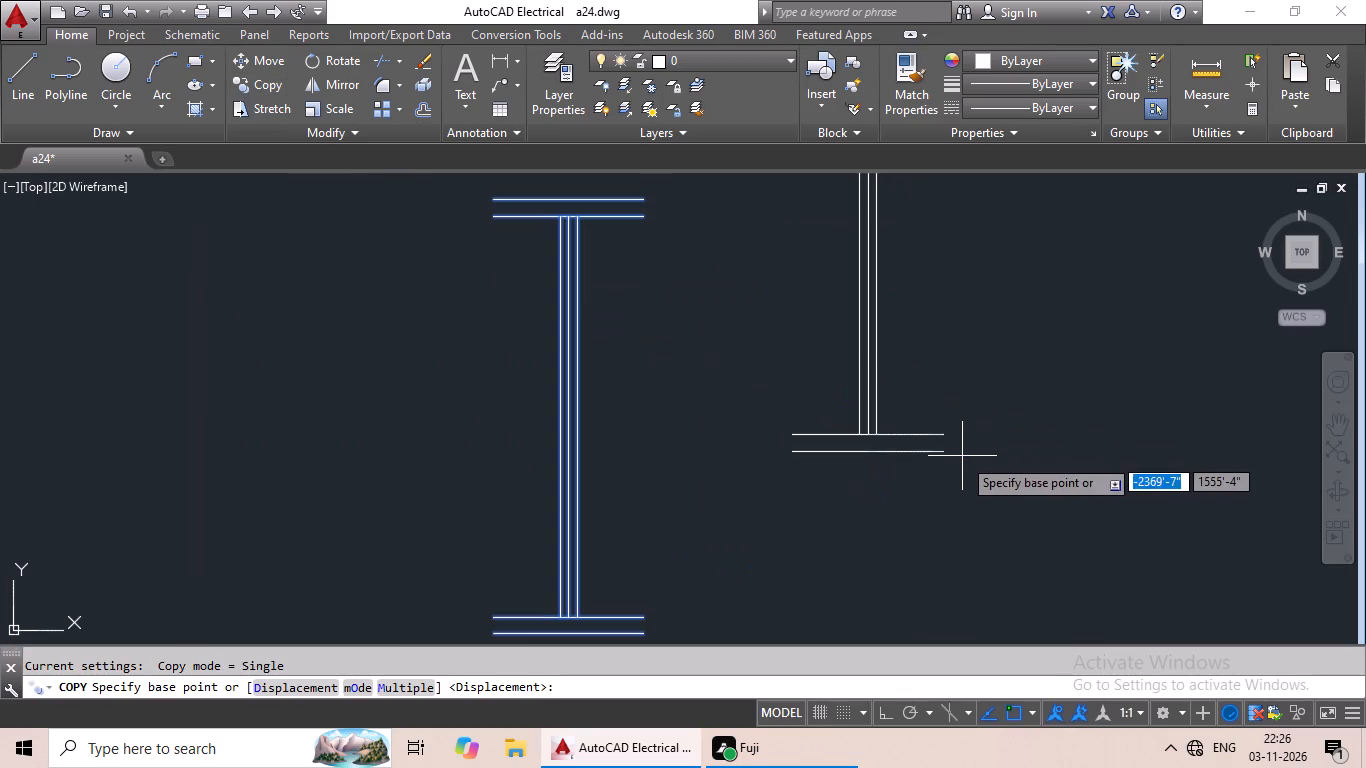
pyautogui.click(573, 422)
pyautogui.scroll(-2, 249, 441)
pyautogui.moveTo(244, 445); pyautogui.dragTo(724, 244, button='middle')
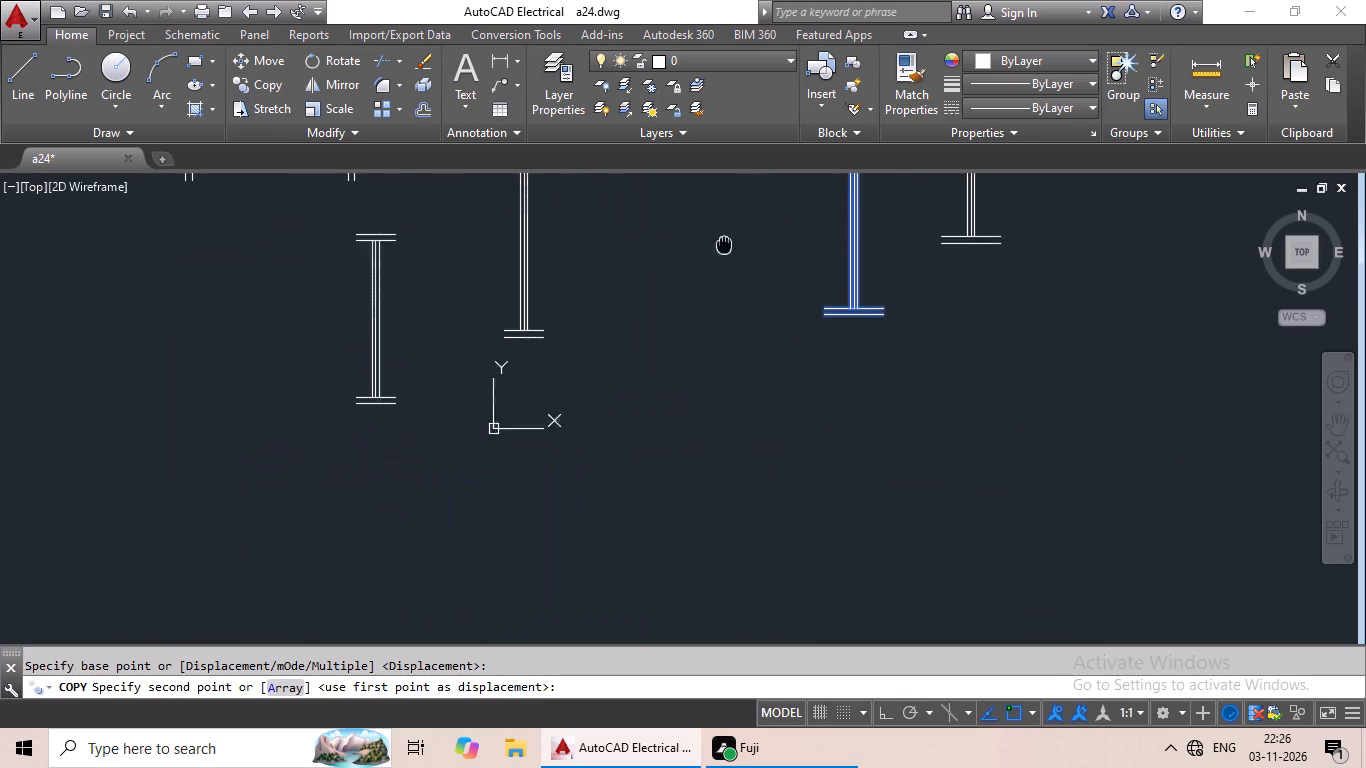
pyautogui.scroll(-1, 270, 412)
pyautogui.moveTo(233, 453); pyautogui.dragTo(691, 297, button='middle')
pyautogui.scroll(-1, 393, 374)
pyautogui.moveTo(377, 382); pyautogui.dragTo(617, 284, button='middle')
pyautogui.scroll(-2, 216, 382)
pyautogui.moveTo(203, 394); pyautogui.dragTo(321, 365, button='middle')
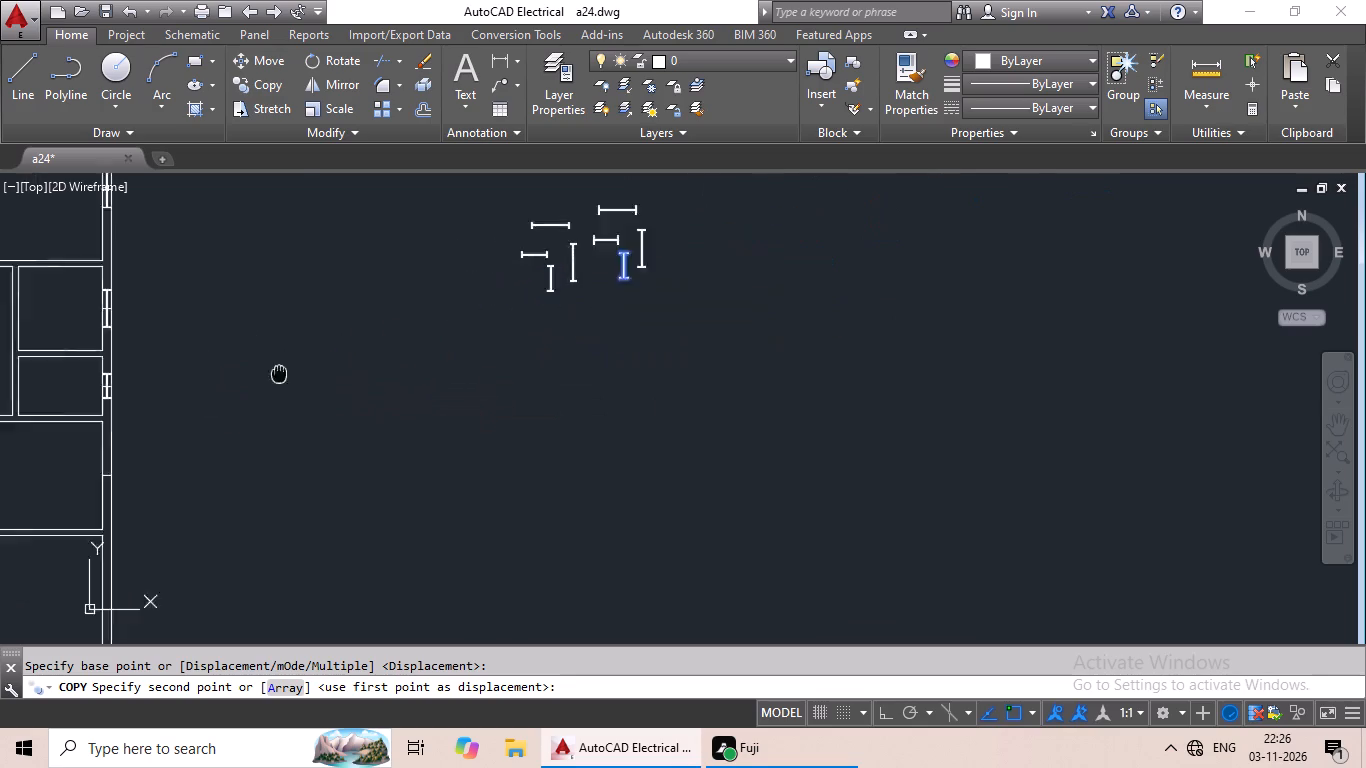
pyautogui.moveTo(321, 365); pyautogui.dragTo(476, 361, button='middle')
pyautogui.moveTo(335, 407); pyautogui.dragTo(607, 363, button='middle')
pyautogui.moveTo(97, 372); pyautogui.dragTo(456, 371, button='middle')
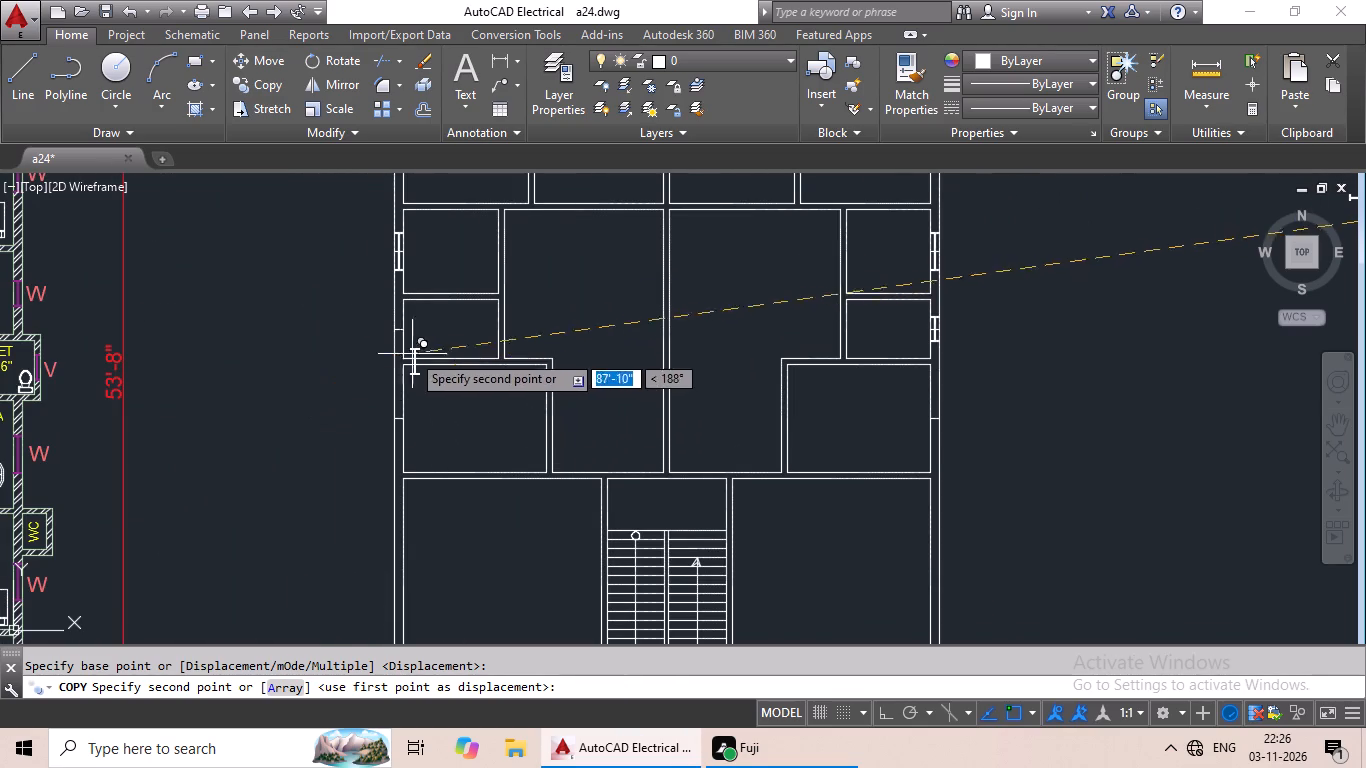
pyautogui.scroll(5, 404, 334)
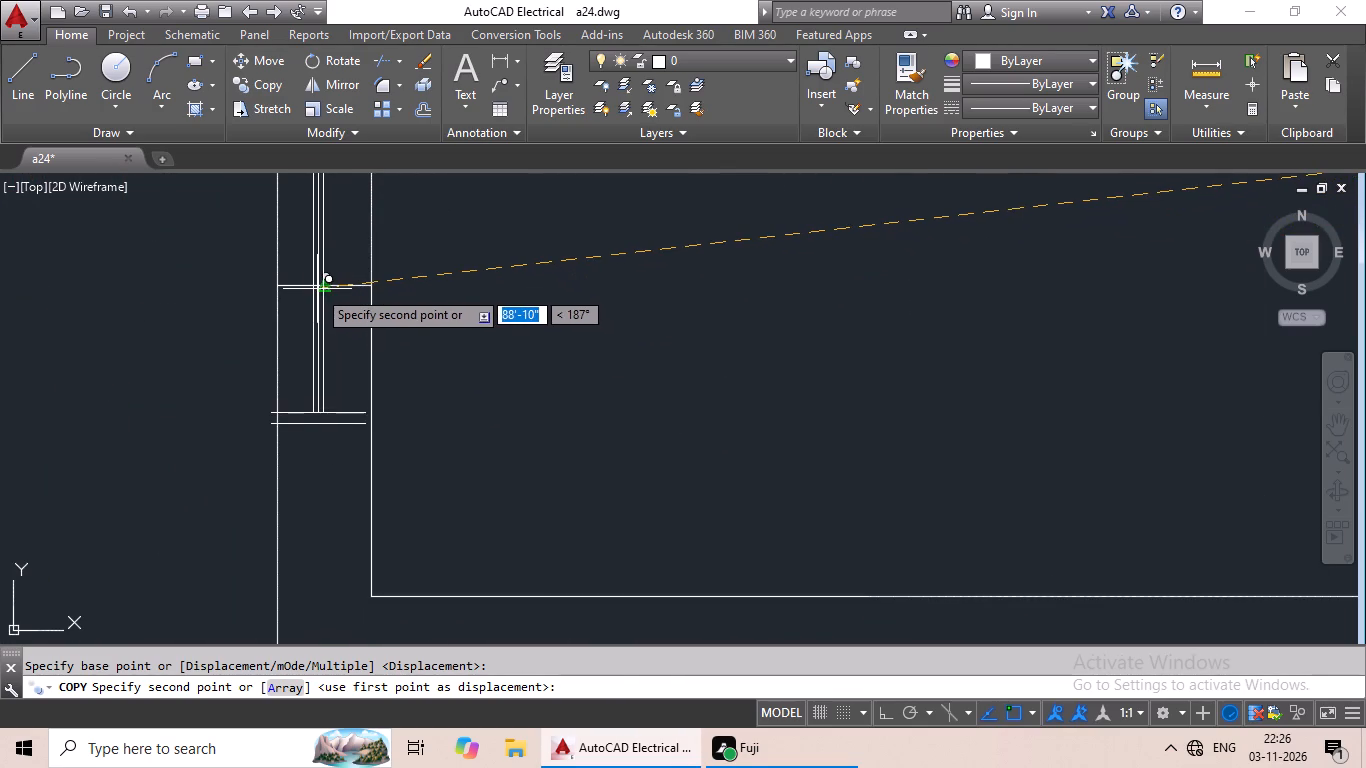
pyautogui.click(319, 287)
# Copy the vertical 3' element with the longer ends by its midpoint onto the left outer wall's centre mark at the room below the two small rooms.
pyautogui.scroll(-6, 453, 323)
pyautogui.moveTo(529, 398); pyautogui.dragTo(529, 377, button='middle')
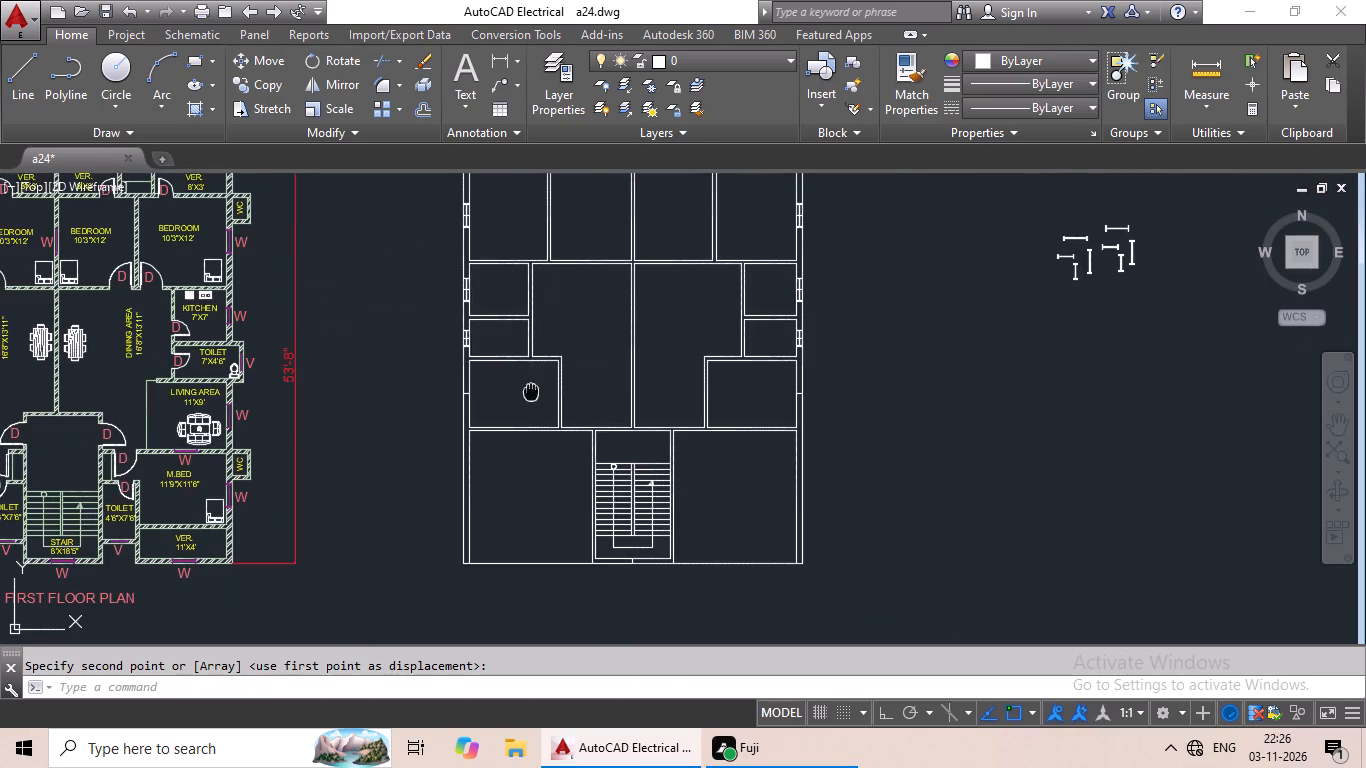
pyautogui.moveTo(529, 377); pyautogui.dragTo(487, 319, button='middle')
pyautogui.moveTo(868, 357); pyautogui.dragTo(678, 460, button='middle')
pyautogui.moveTo(822, 376); pyautogui.dragTo(736, 484, button='middle')
pyautogui.scroll(3, 825, 370)
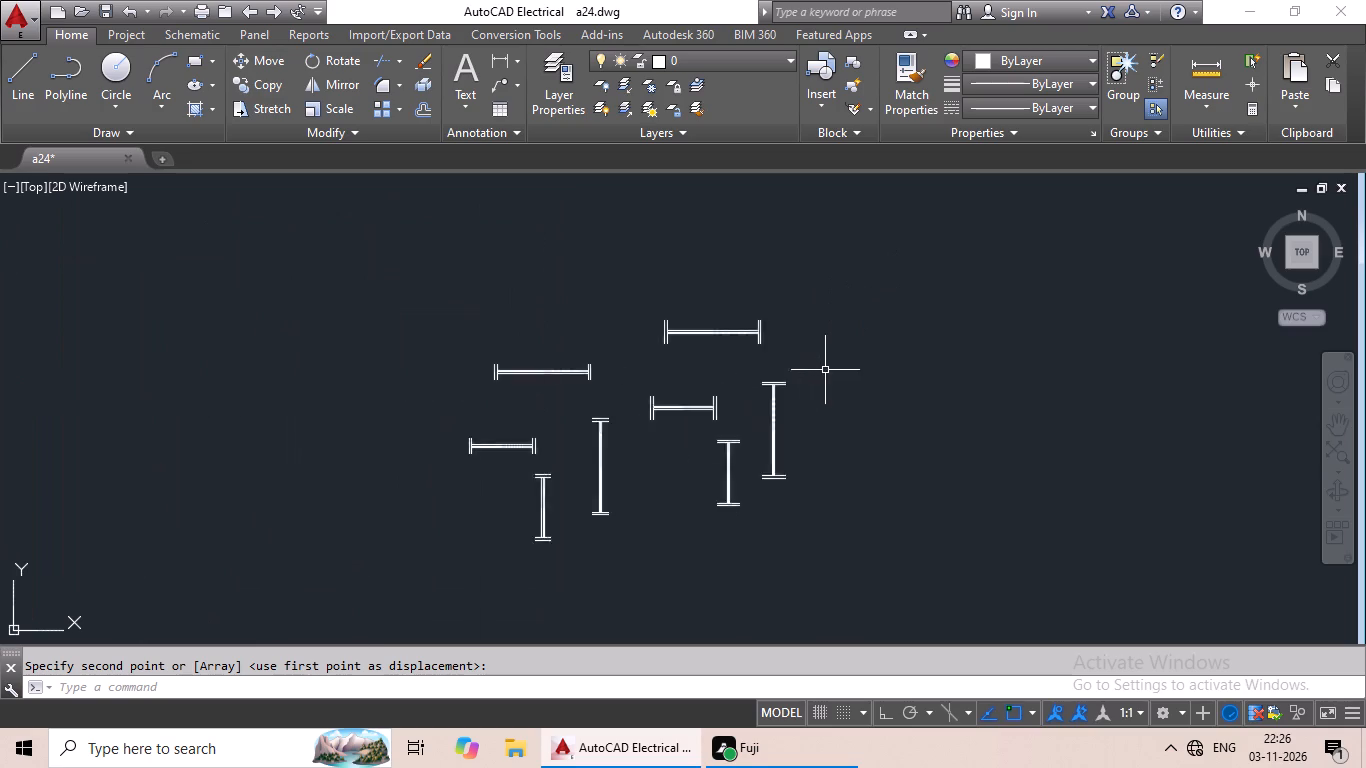
pyautogui.scroll(1, 825, 370)
pyautogui.moveTo(818, 354); pyautogui.dragTo(718, 532)
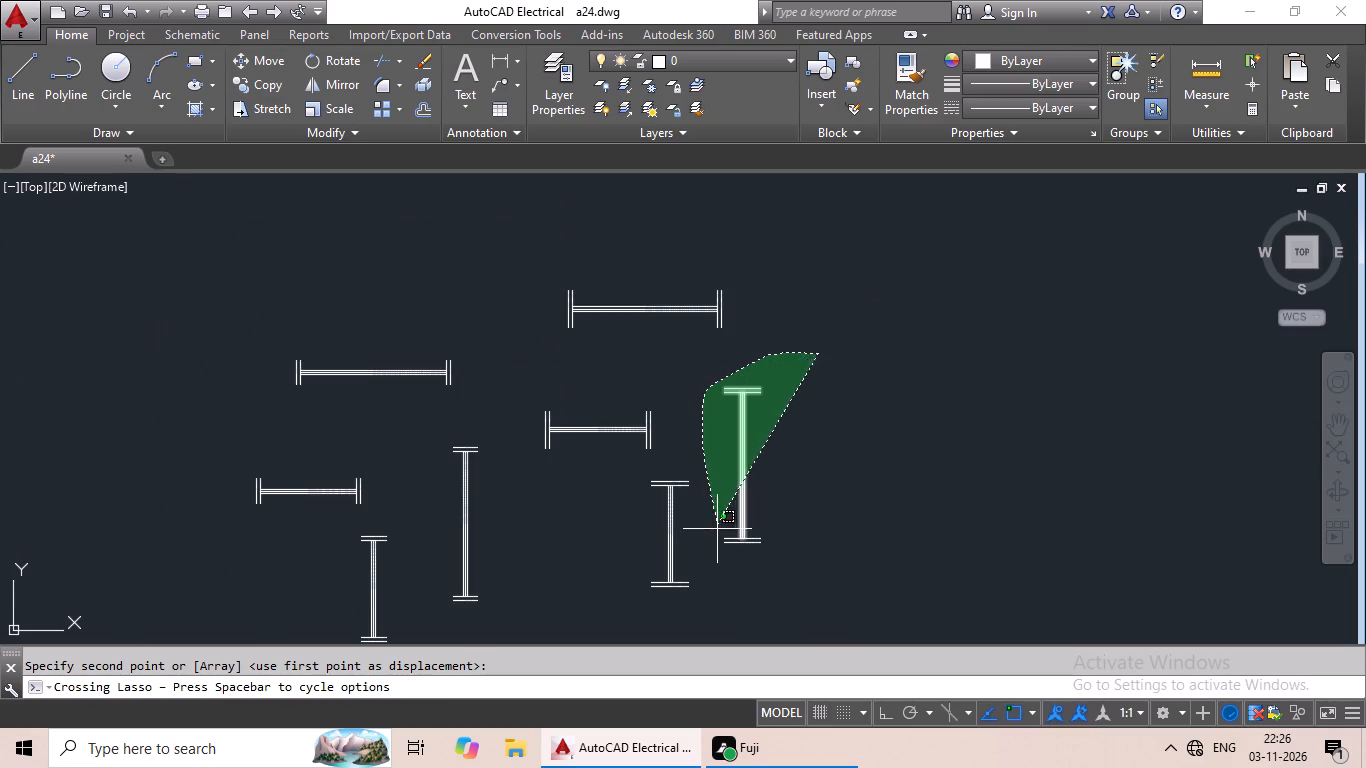
pyautogui.moveTo(718, 532); pyautogui.dragTo(838, 561)
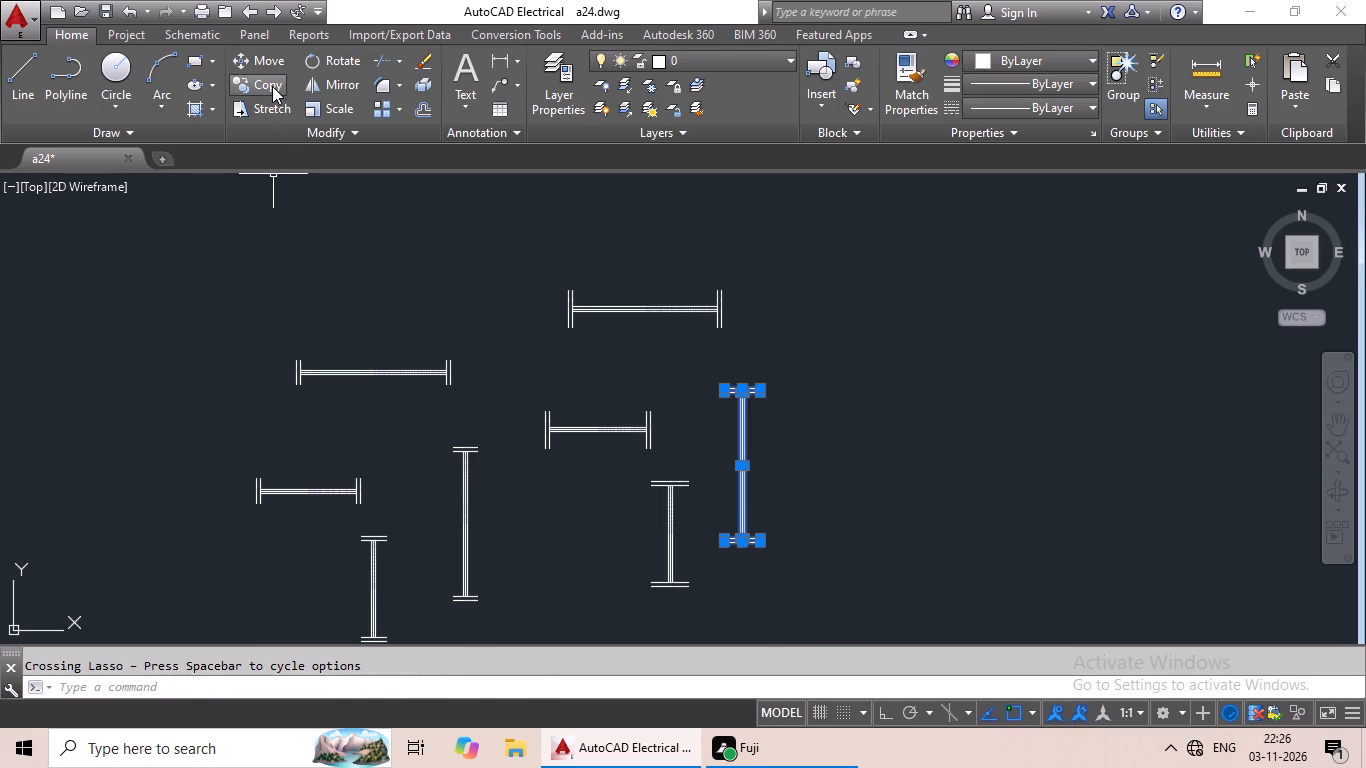
pyautogui.click(272, 86)
pyautogui.scroll(3, 781, 500)
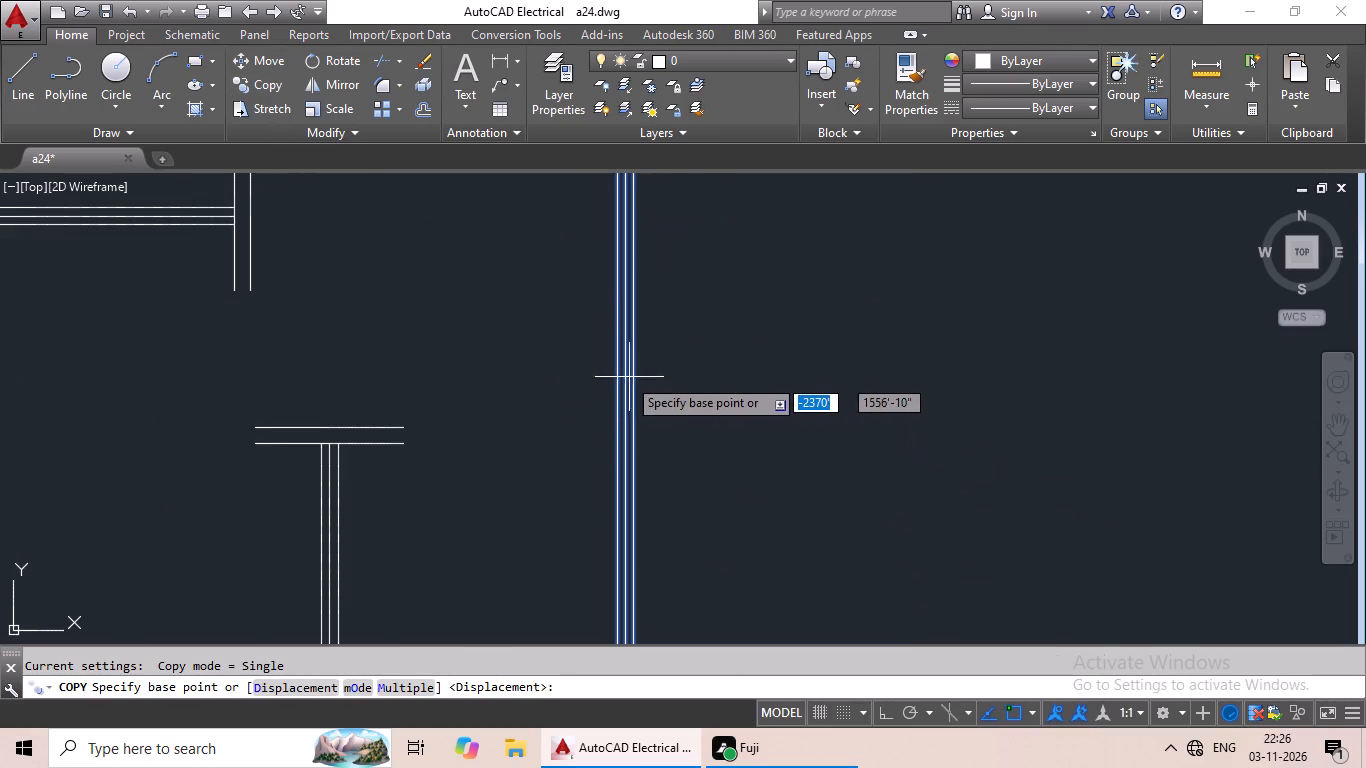
pyautogui.click(622, 358)
pyautogui.scroll(-3, 379, 435)
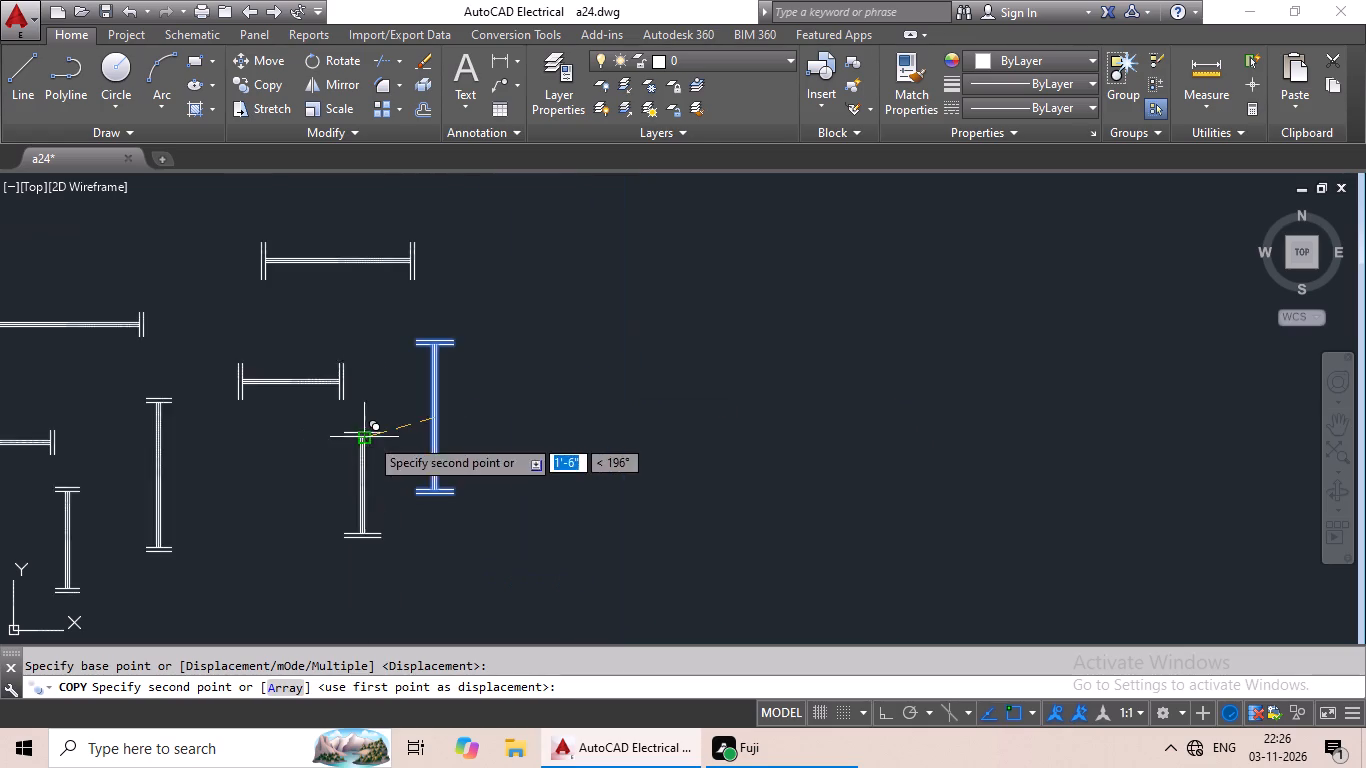
pyautogui.moveTo(369, 437); pyautogui.dragTo(526, 343, button='middle')
pyautogui.scroll(-2, 254, 456)
pyautogui.moveTo(249, 458); pyautogui.dragTo(599, 366, button='middle')
pyautogui.scroll(-2, 290, 440)
pyautogui.moveTo(279, 448); pyautogui.dragTo(566, 391, button='middle')
pyautogui.moveTo(437, 454); pyautogui.dragTo(621, 399, button='middle')
pyautogui.scroll(5, 252, 410)
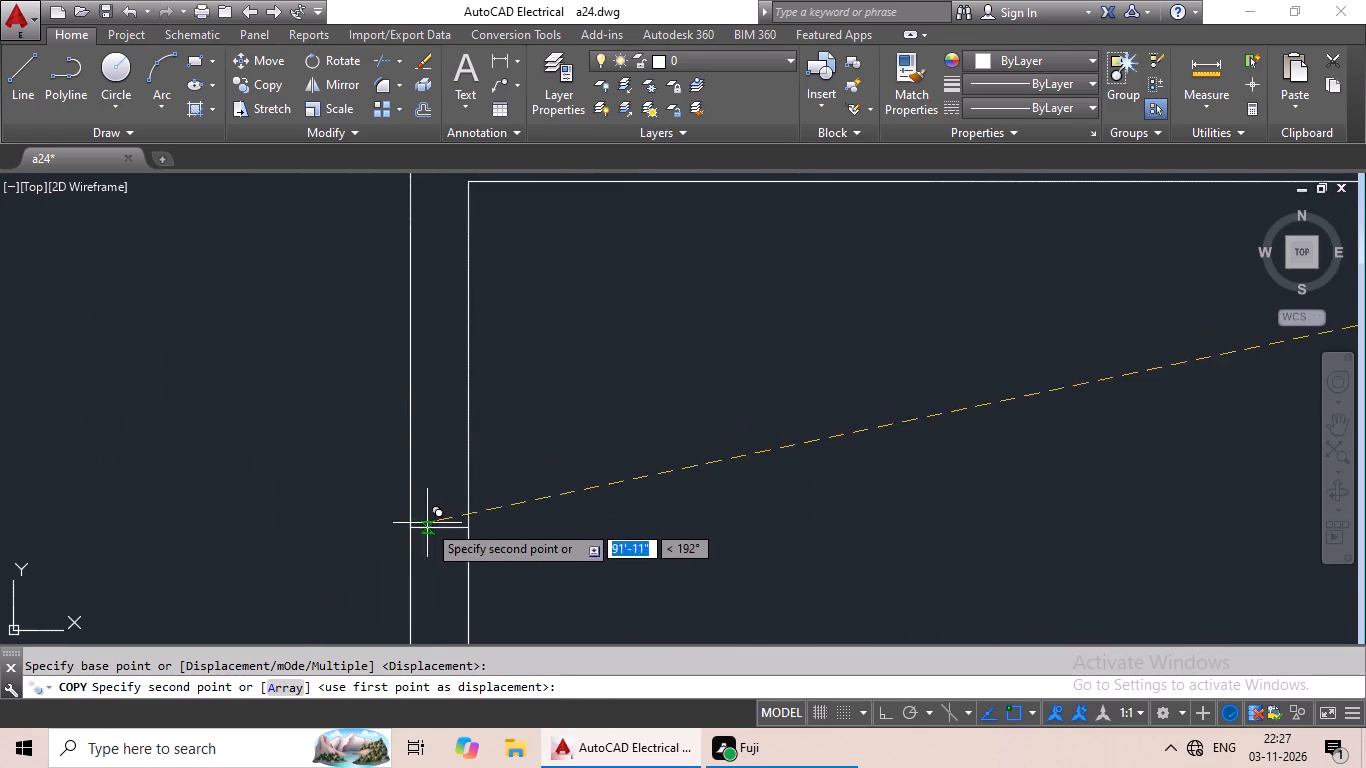
pyautogui.moveTo(429, 522); pyautogui.dragTo(479, 356, button='middle')
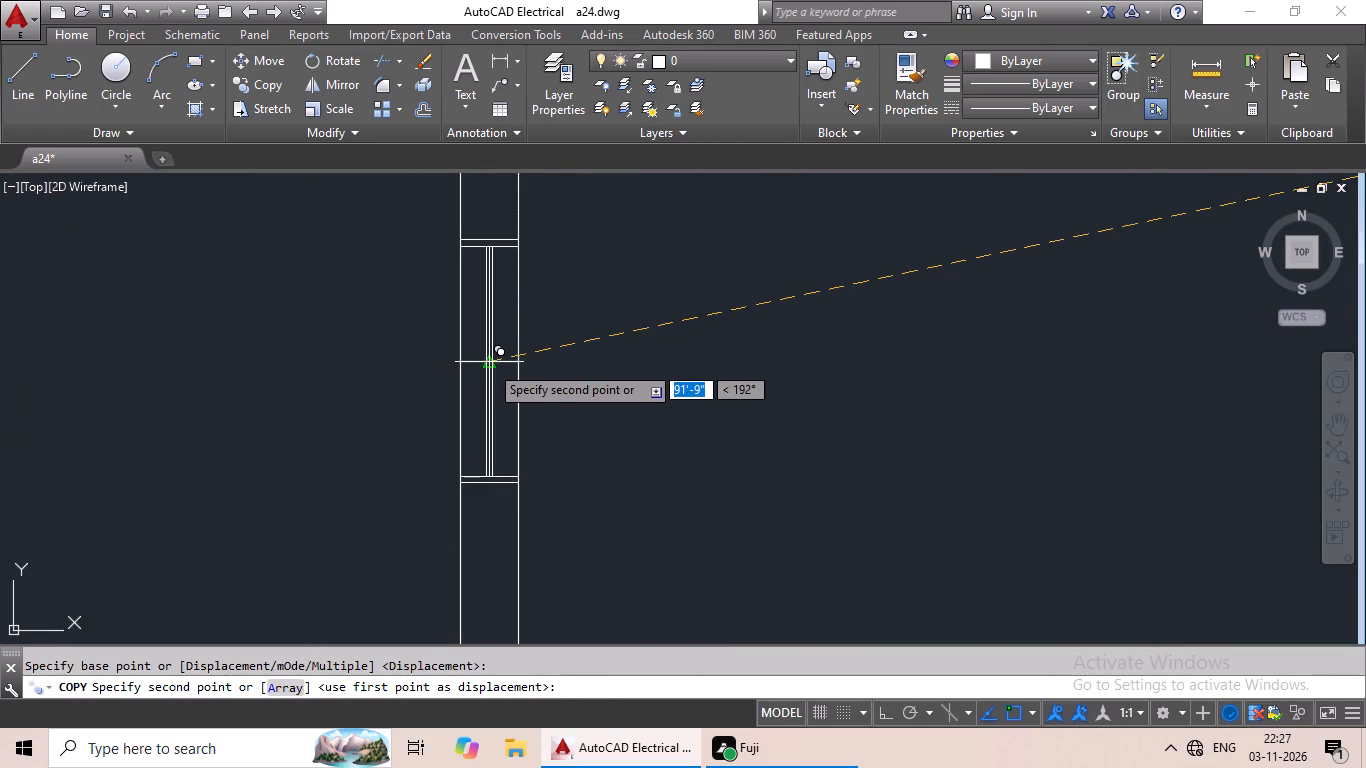
pyautogui.click(489, 364)
# Copy the vertical 3' element with the longer ends by its midpoint onto the right outer wall's centre mark at the room below the two small rooms.
pyautogui.scroll(-2, 557, 366)
pyautogui.moveTo(660, 394); pyautogui.dragTo(511, 356, button='middle')
pyautogui.scroll(-2, 515, 352)
pyautogui.moveTo(550, 380); pyautogui.dragTo(386, 382, button='middle')
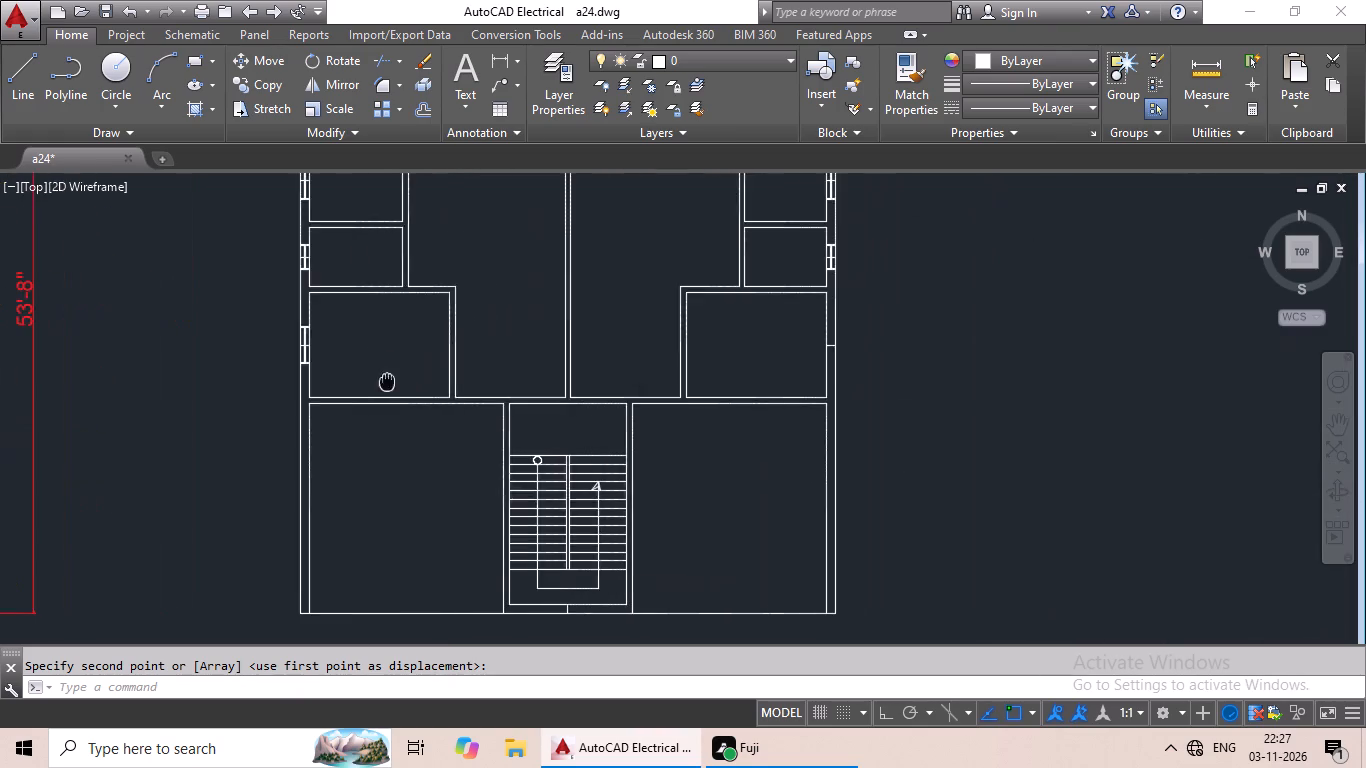
pyautogui.scroll(-1, 670, 430)
pyautogui.moveTo(694, 443); pyautogui.dragTo(563, 487, button='middle')
pyautogui.moveTo(856, 446); pyautogui.dragTo(782, 459, button='middle')
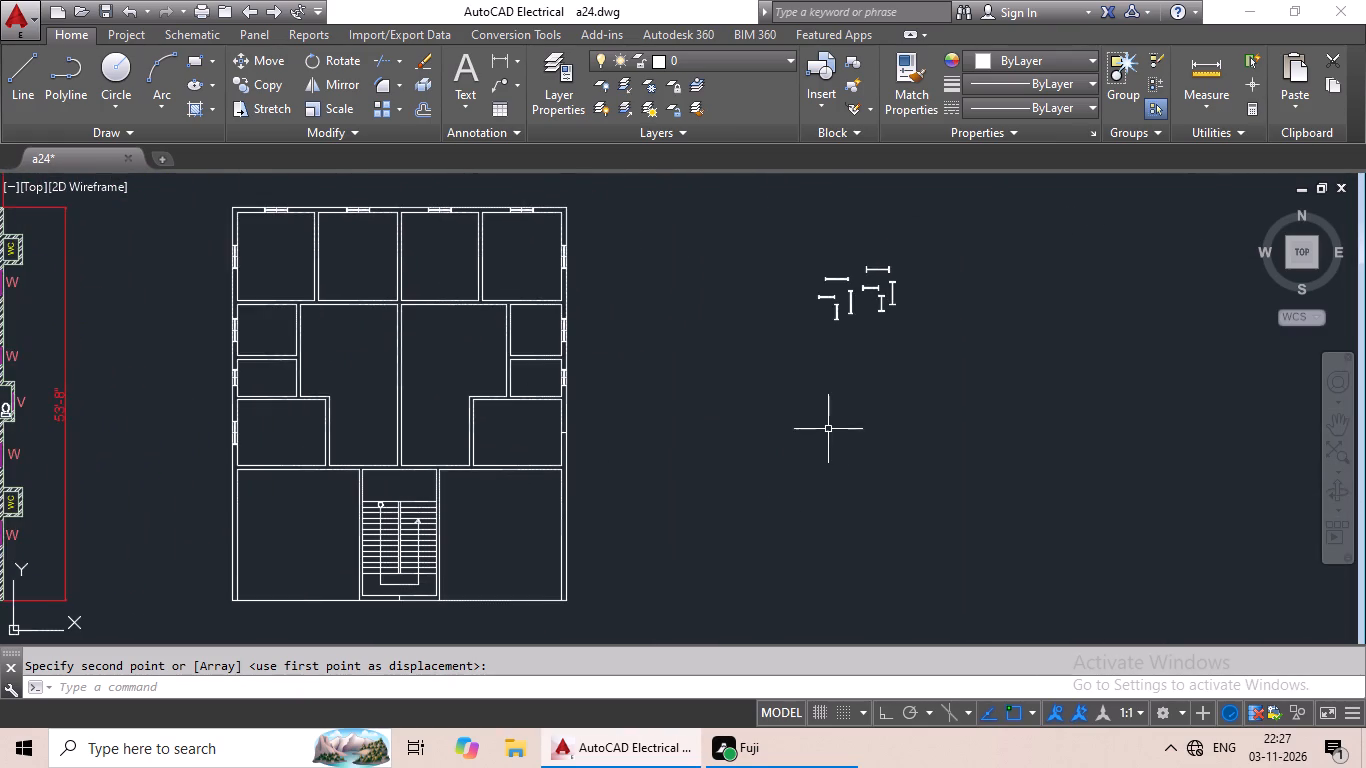
pyautogui.moveTo(826, 431); pyautogui.dragTo(772, 474, button='middle')
pyautogui.moveTo(778, 479); pyautogui.dragTo(757, 508, button='middle')
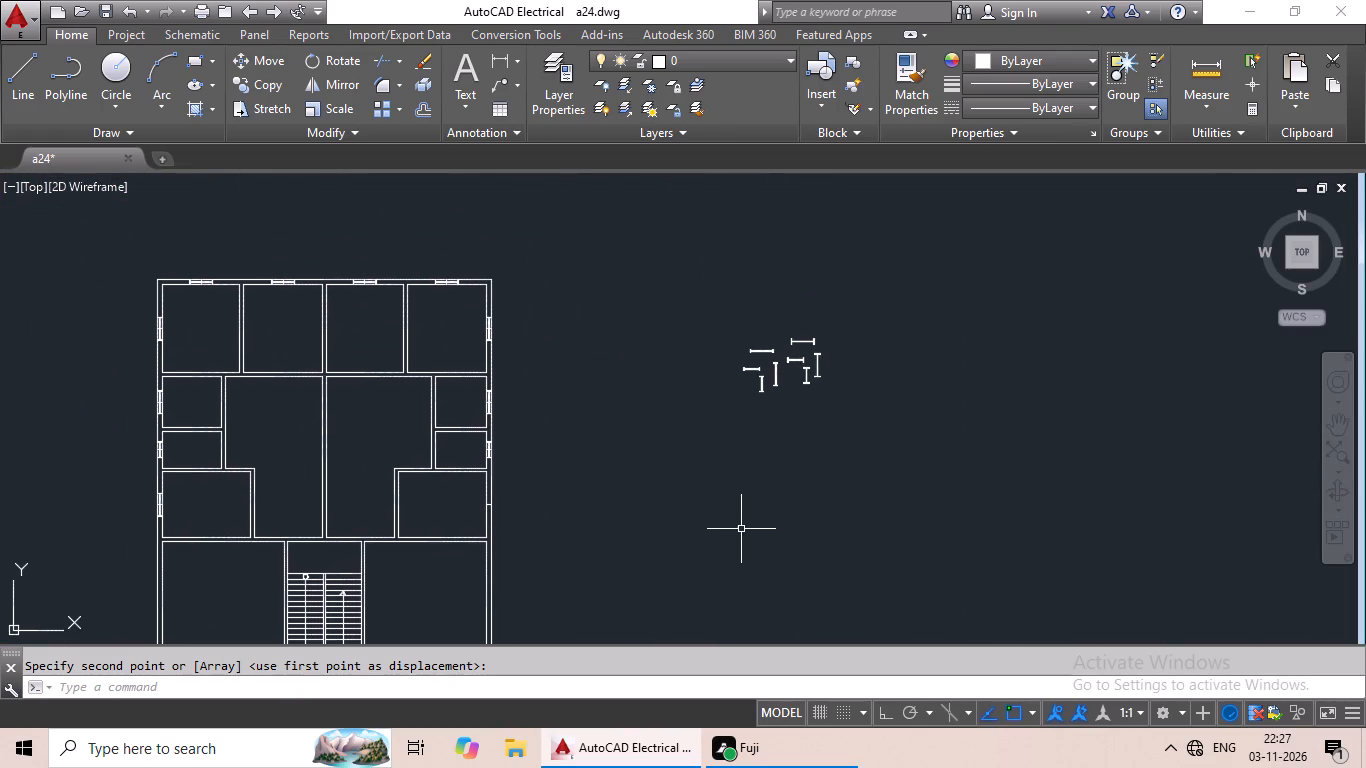
pyautogui.moveTo(735, 539); pyautogui.dragTo(715, 569, button='middle')
pyautogui.scroll(4, 784, 412)
pyautogui.moveTo(789, 429); pyautogui.dragTo(758, 472, button='middle')
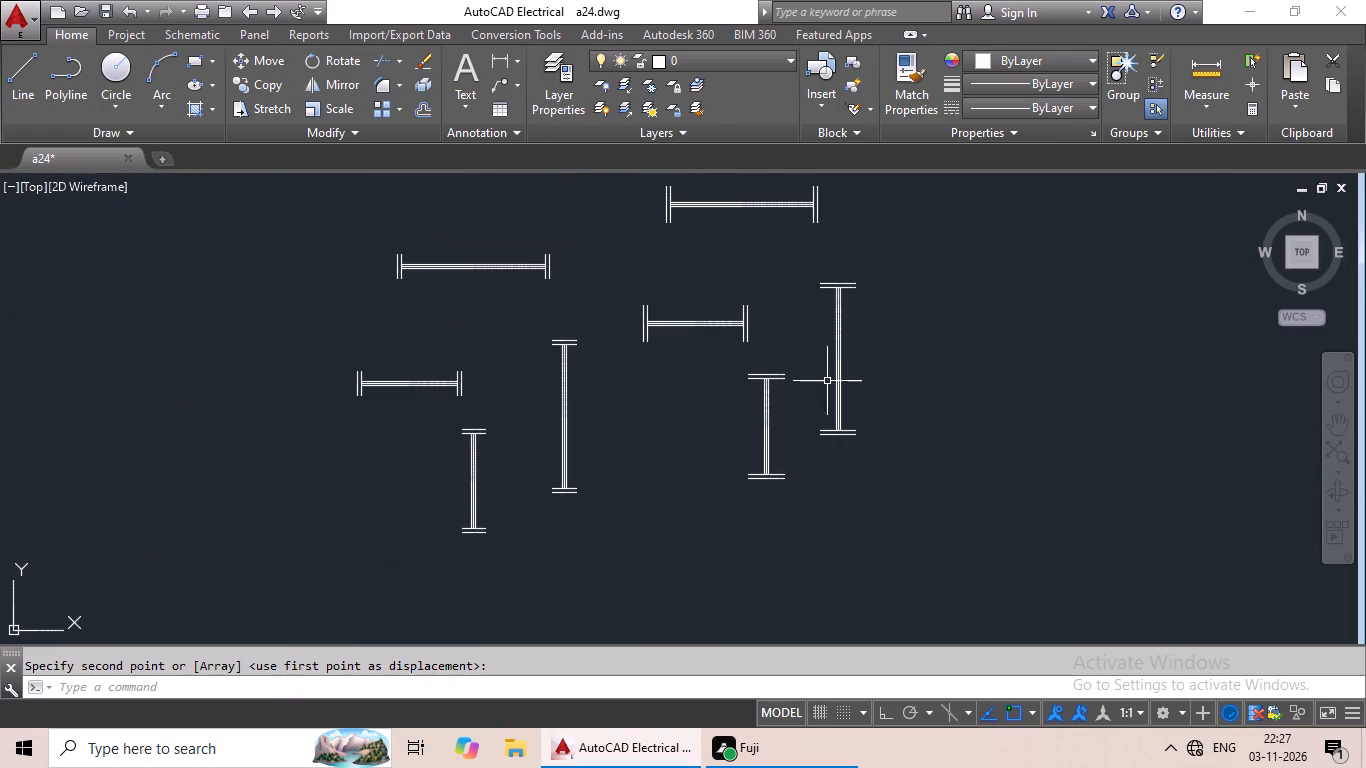
pyautogui.moveTo(907, 258); pyautogui.dragTo(896, 450)
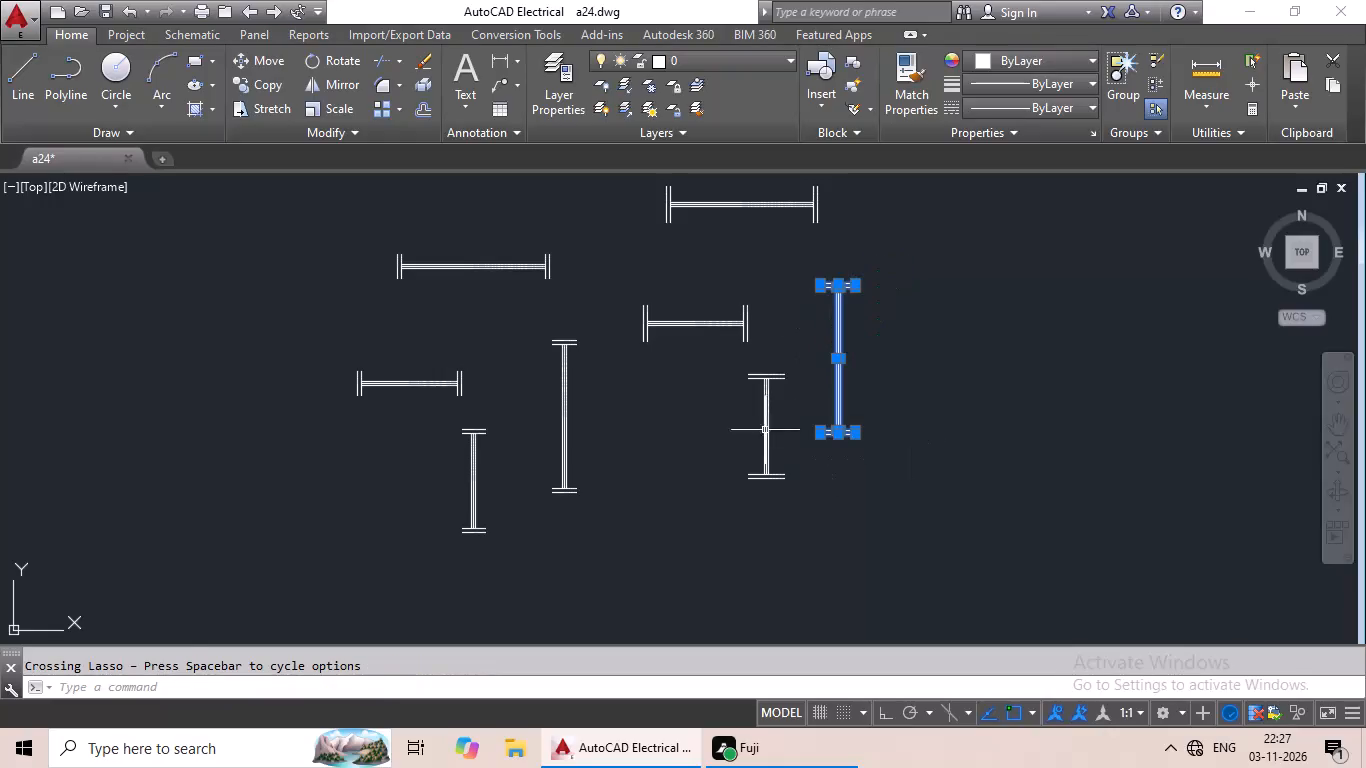
pyautogui.click(257, 91)
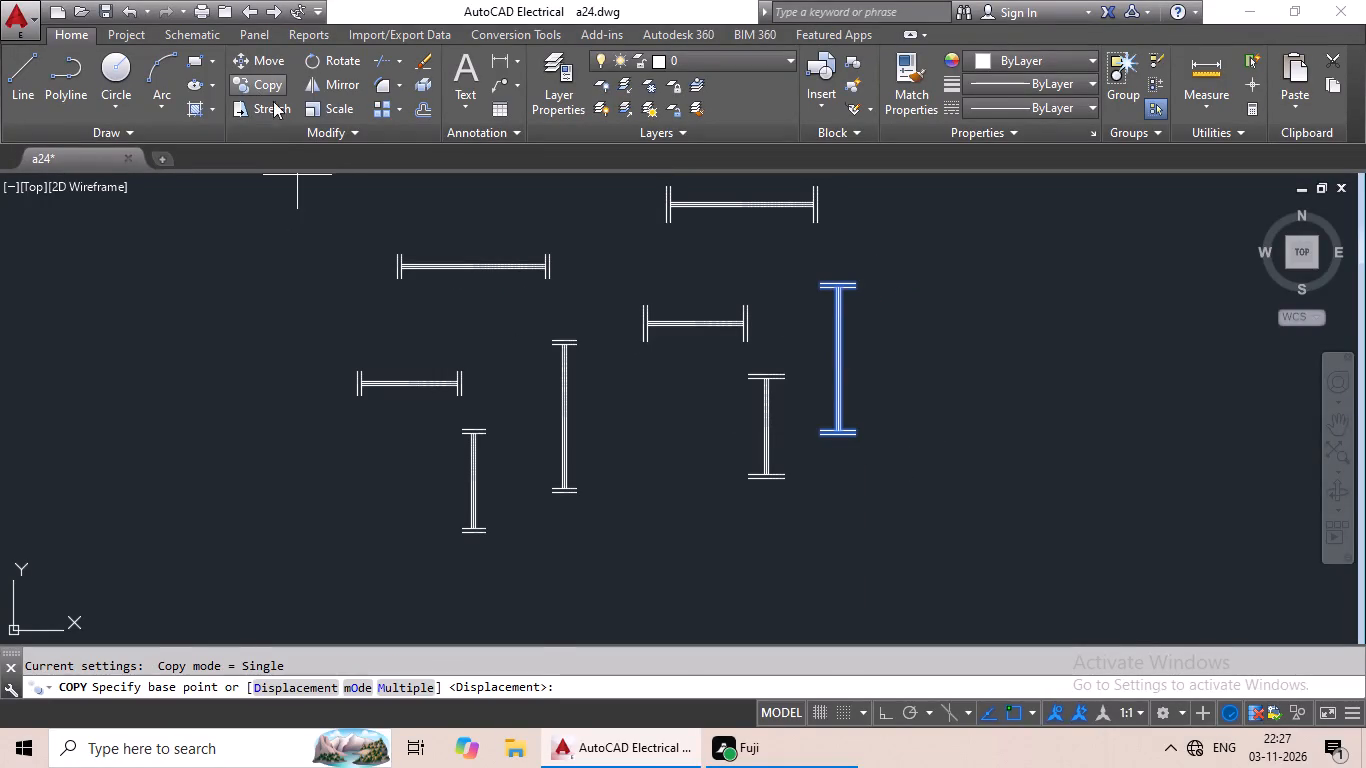
pyautogui.scroll(3, 885, 380)
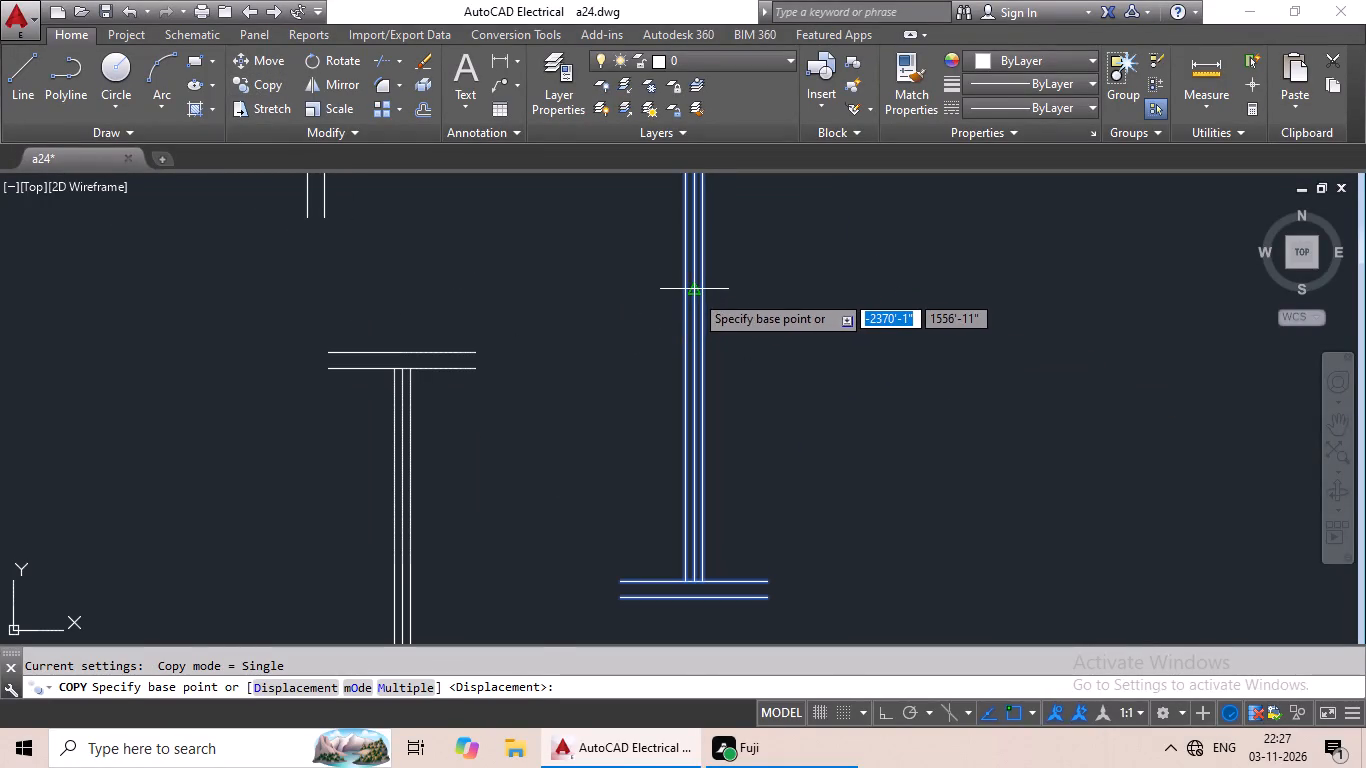
pyautogui.click(694, 292)
pyautogui.scroll(-2, 515, 357)
pyautogui.moveTo(472, 388); pyautogui.dragTo(642, 288, button='middle')
pyautogui.scroll(-2, 426, 371)
pyautogui.moveTo(420, 374); pyautogui.dragTo(597, 290, button='middle')
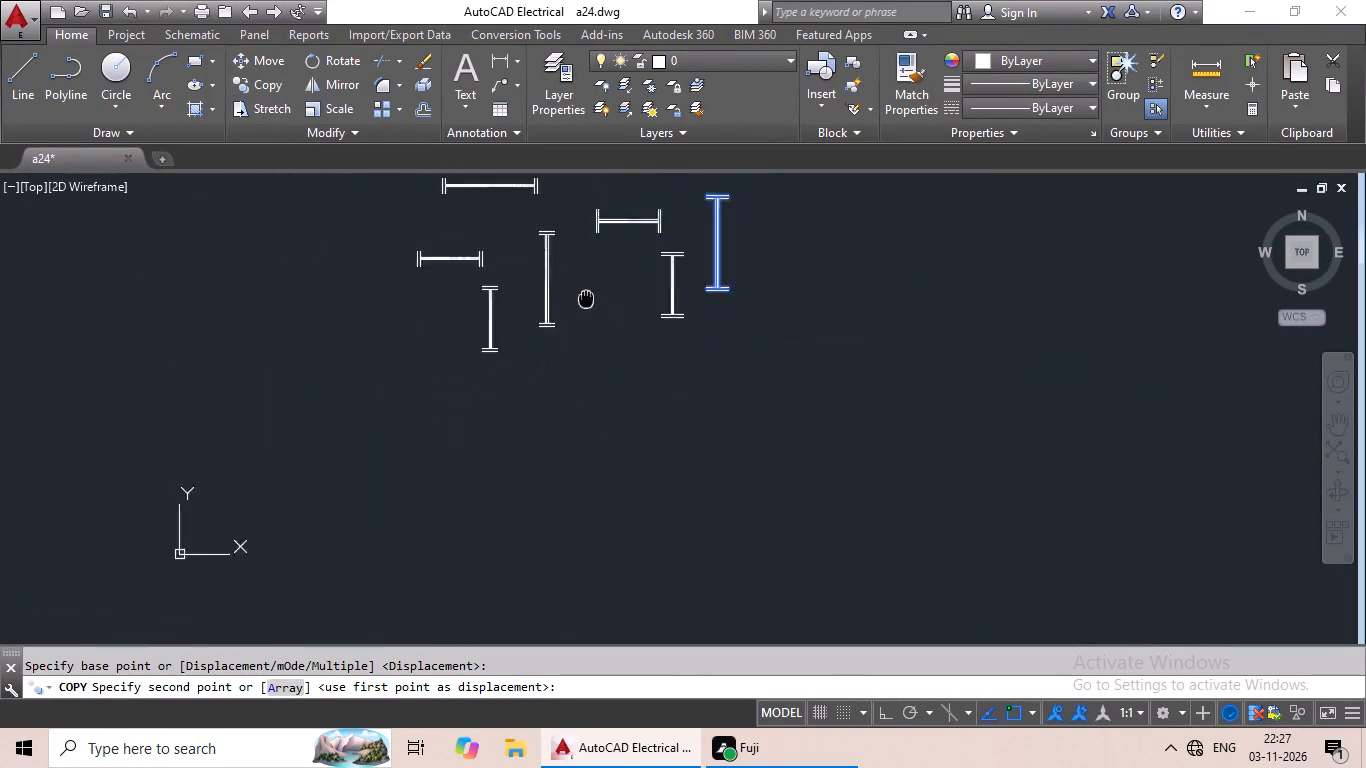
pyautogui.moveTo(597, 290); pyautogui.dragTo(616, 275, button='middle')
pyautogui.scroll(1, 616, 275)
pyautogui.scroll(-2, 508, 301)
pyautogui.moveTo(432, 347); pyautogui.dragTo(684, 273, button='middle')
pyautogui.scroll(-1, 408, 356)
pyautogui.moveTo(400, 361); pyautogui.dragTo(612, 306, button='middle')
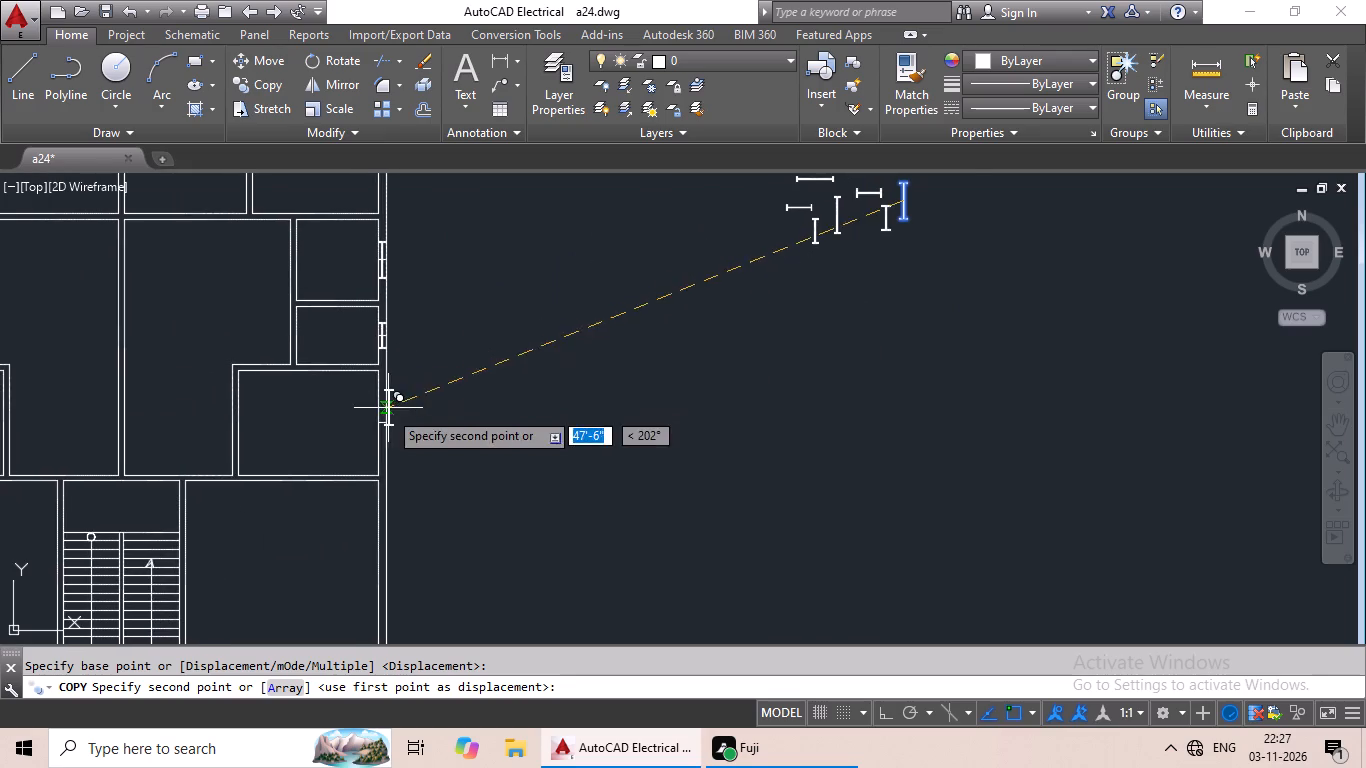
pyautogui.scroll(5, 379, 422)
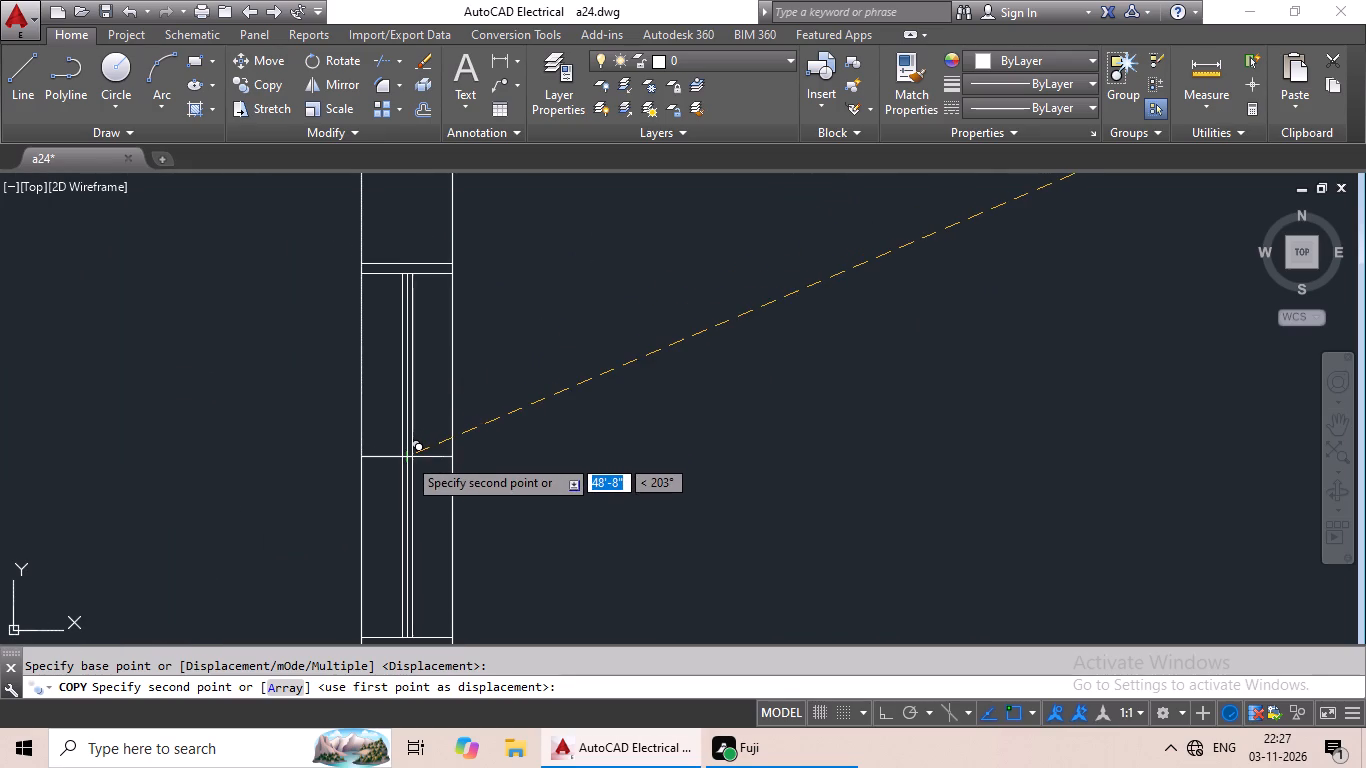
pyautogui.click(407, 457)
# Copy the horizontal 3' element with the longer ends by its midpoint onto the bottom outer wall's centre mark below the staircase.
pyautogui.scroll(-5, 564, 451)
pyautogui.scroll(-2, 655, 468)
pyautogui.moveTo(674, 459); pyautogui.dragTo(744, 363, button='middle')
pyautogui.moveTo(876, 300); pyautogui.dragTo(813, 332, button='middle')
pyautogui.scroll(3, 817, 324)
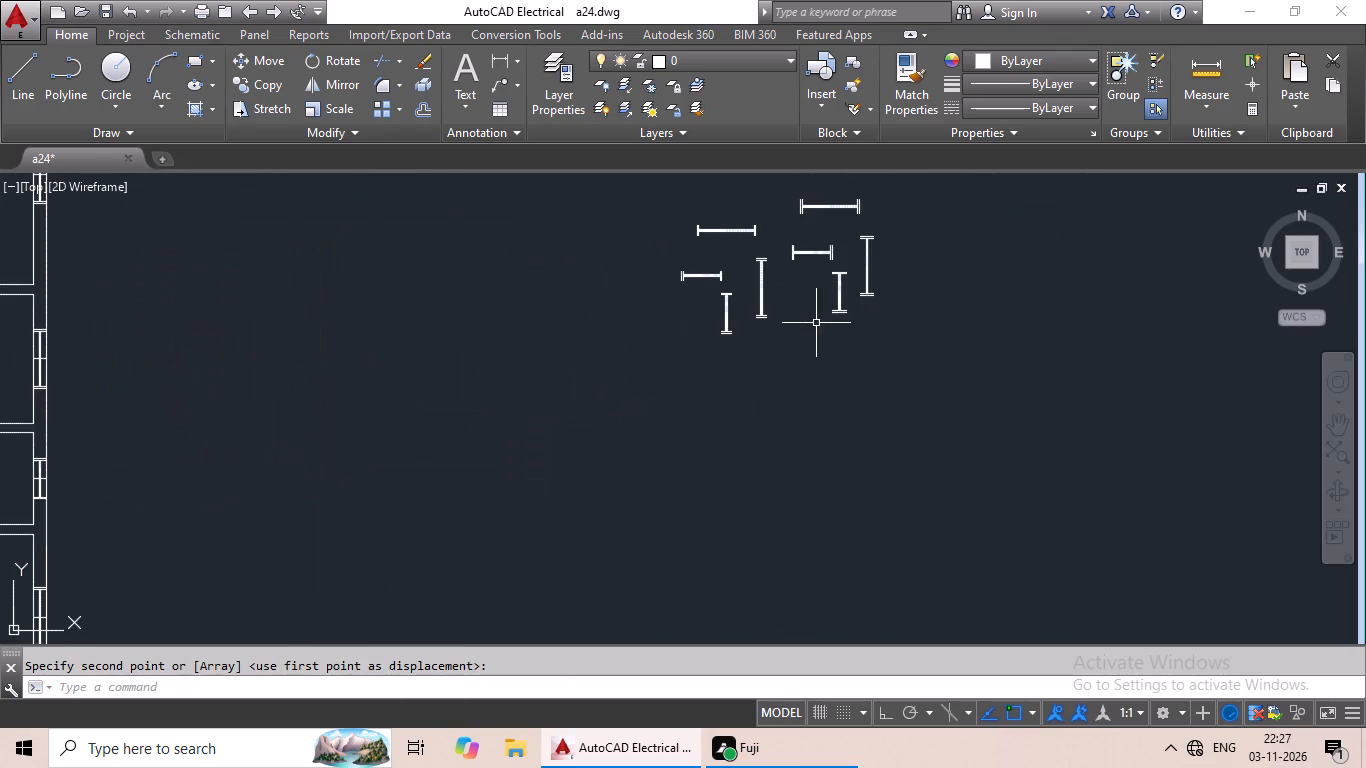
pyautogui.moveTo(806, 317); pyautogui.dragTo(724, 435, button='middle')
pyautogui.scroll(4, 736, 339)
pyautogui.moveTo(694, 334); pyautogui.dragTo(617, 448, button='middle')
pyautogui.moveTo(808, 240); pyautogui.dragTo(1033, 355)
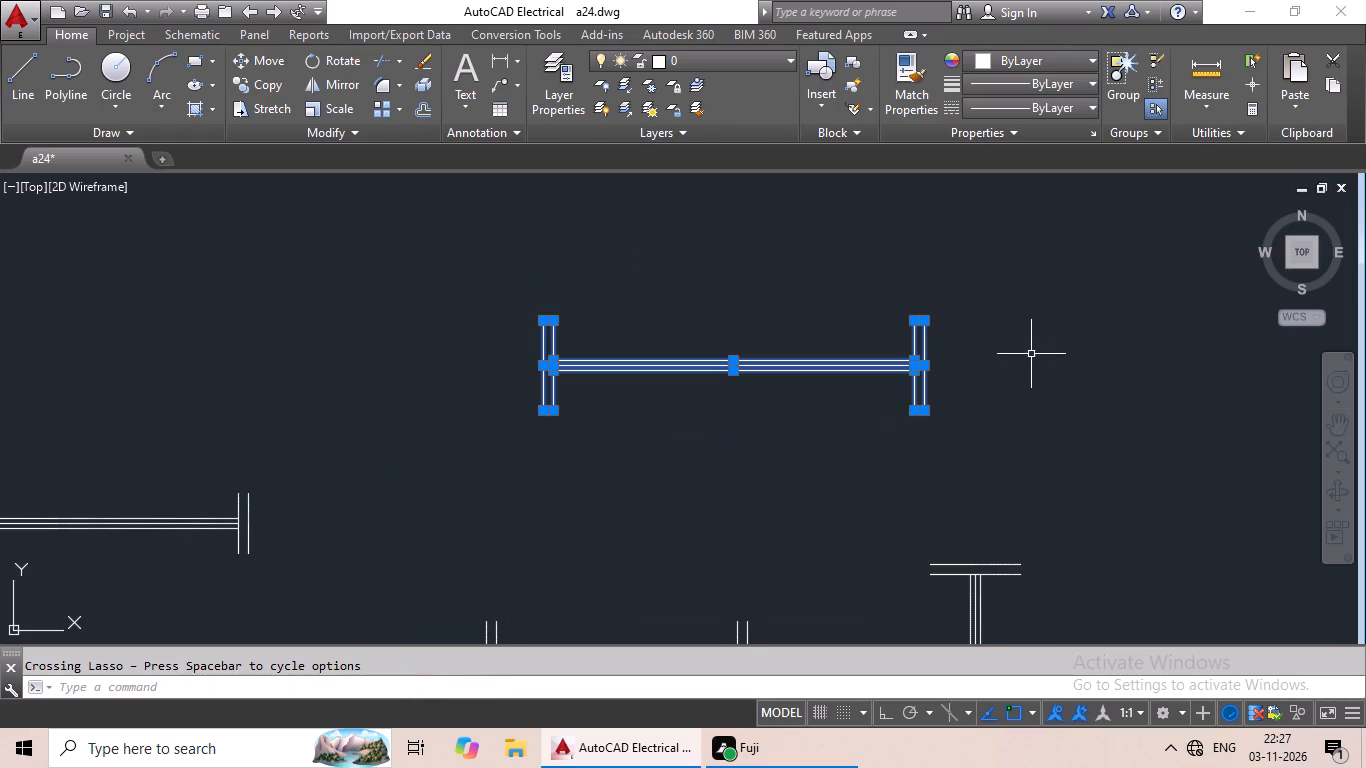
pyautogui.click(239, 87)
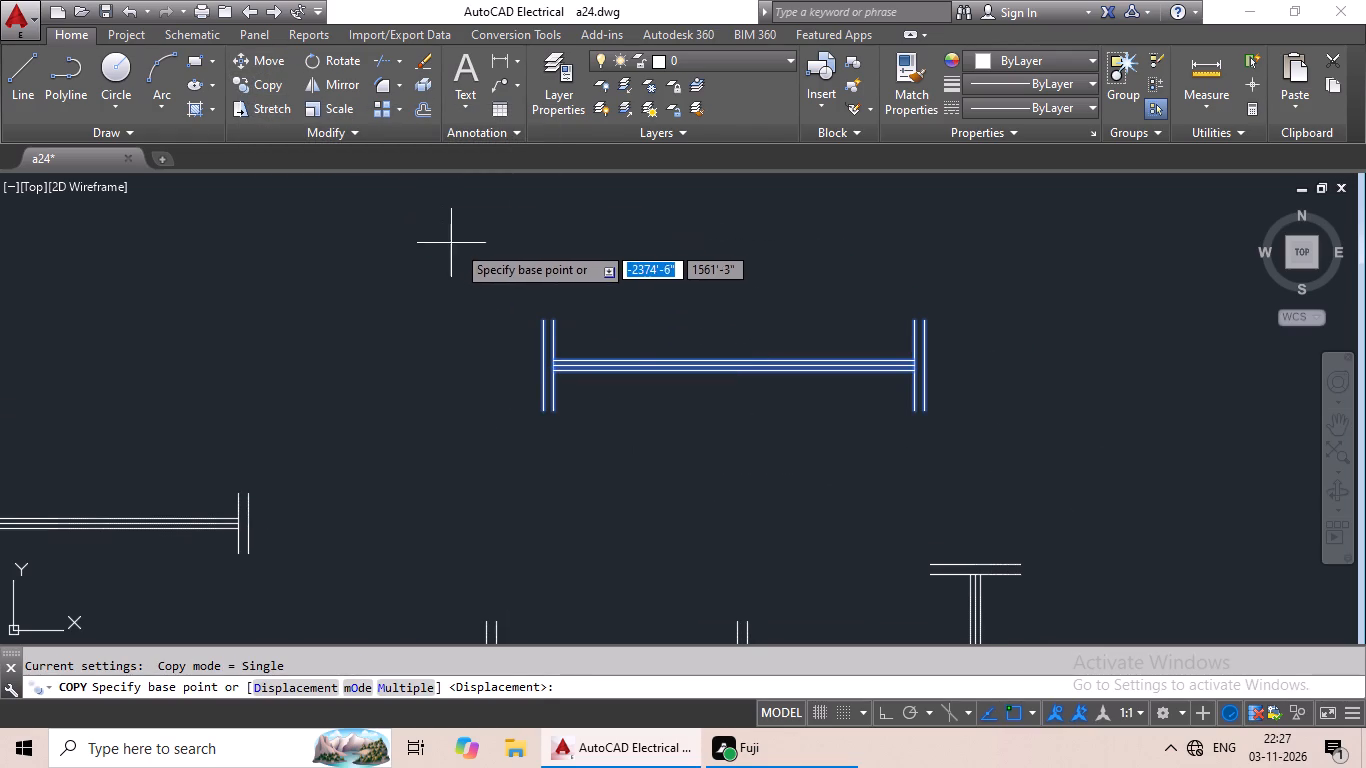
pyautogui.scroll(3, 746, 366)
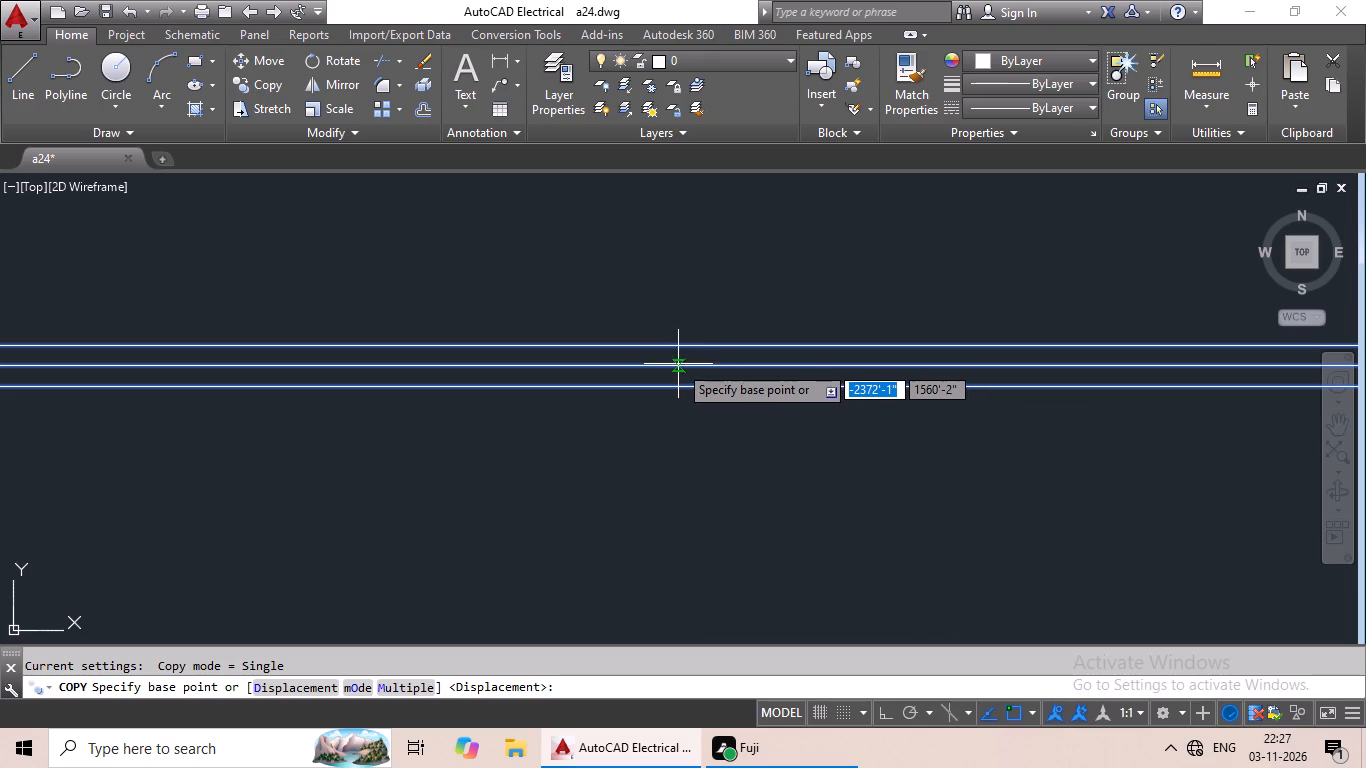
pyautogui.click(699, 365)
pyautogui.scroll(-3, 574, 411)
pyautogui.moveTo(568, 418); pyautogui.dragTo(623, 330, button='middle')
pyautogui.scroll(1, 624, 322)
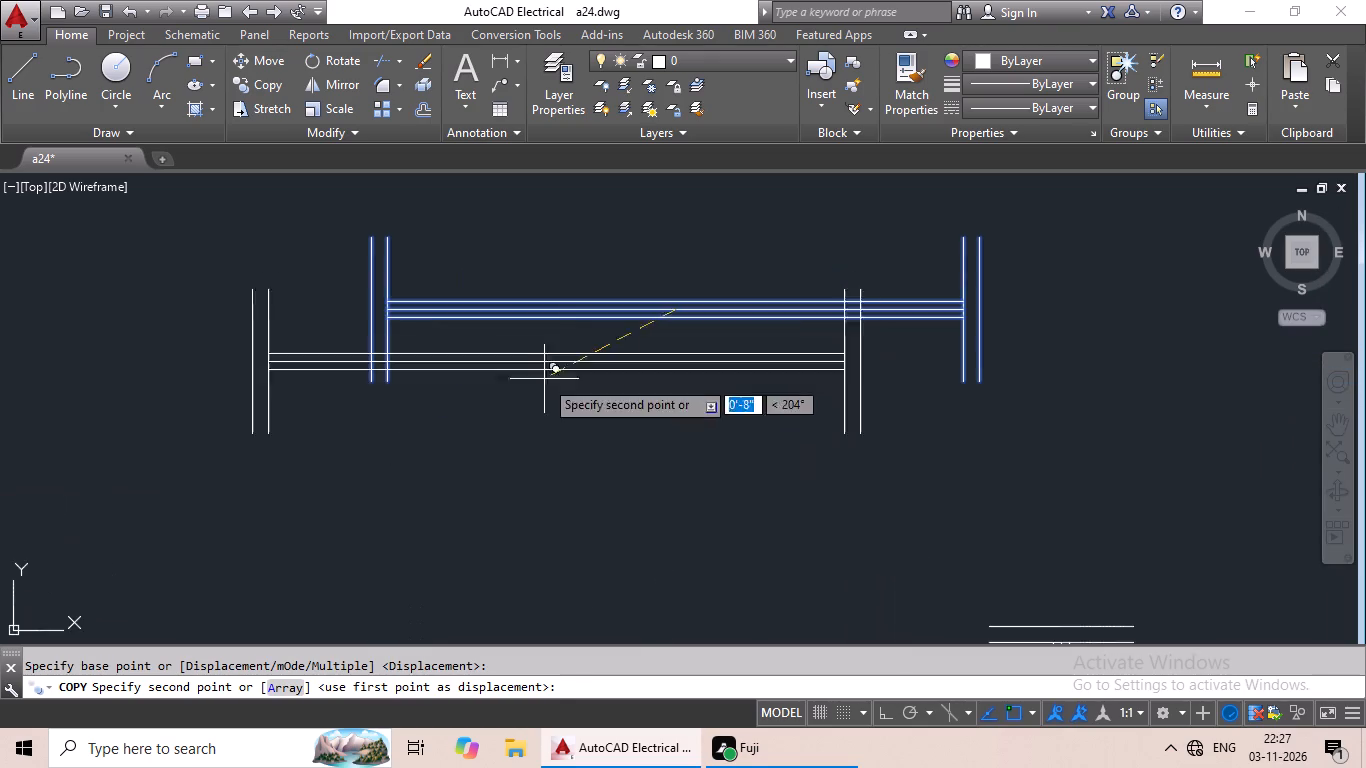
pyautogui.scroll(-2, 508, 417)
pyautogui.moveTo(509, 419); pyautogui.dragTo(653, 275, button='middle')
pyautogui.scroll(-1, 490, 370)
pyautogui.moveTo(479, 380); pyautogui.dragTo(673, 248, button='middle')
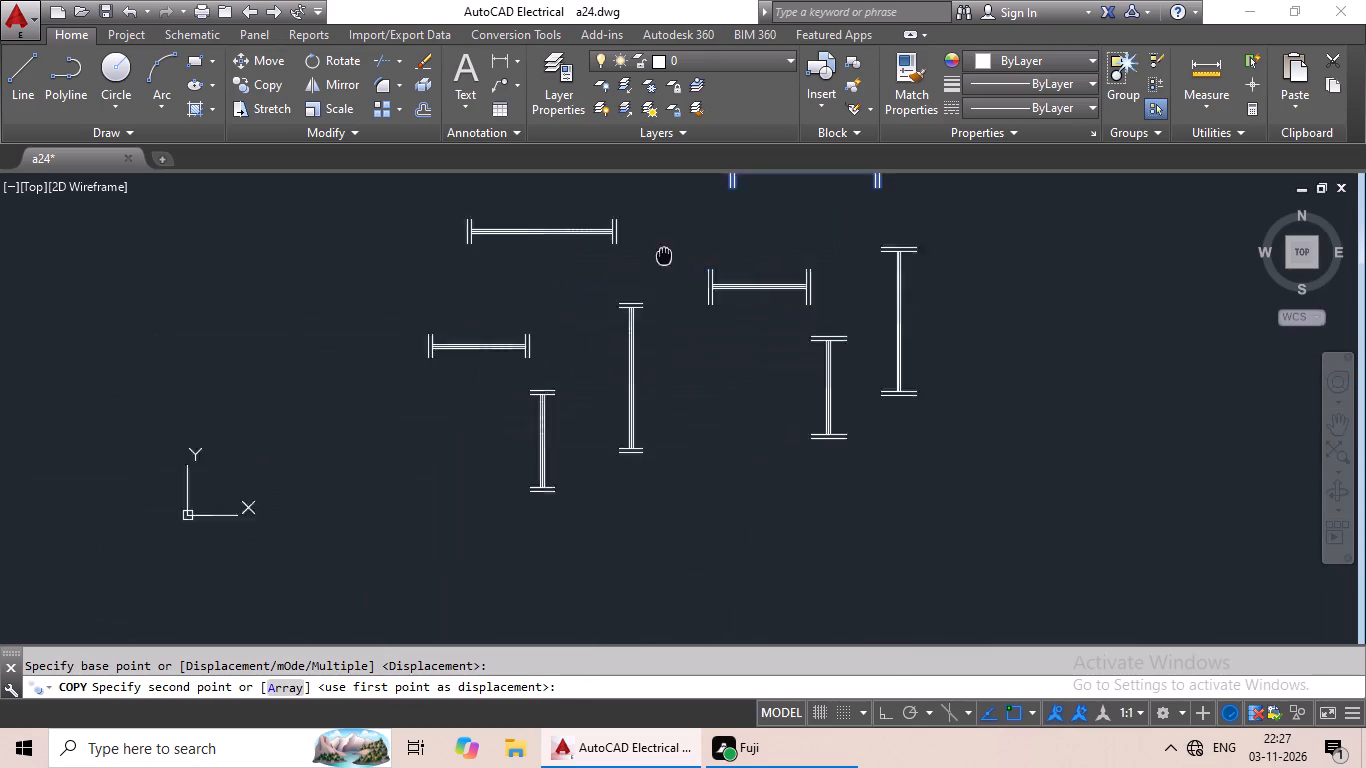
pyautogui.scroll(-1, 493, 346)
pyautogui.moveTo(474, 362); pyautogui.dragTo(621, 250, button='middle')
pyautogui.moveTo(409, 377); pyautogui.dragTo(623, 216, button='middle')
pyautogui.scroll(-2, 471, 321)
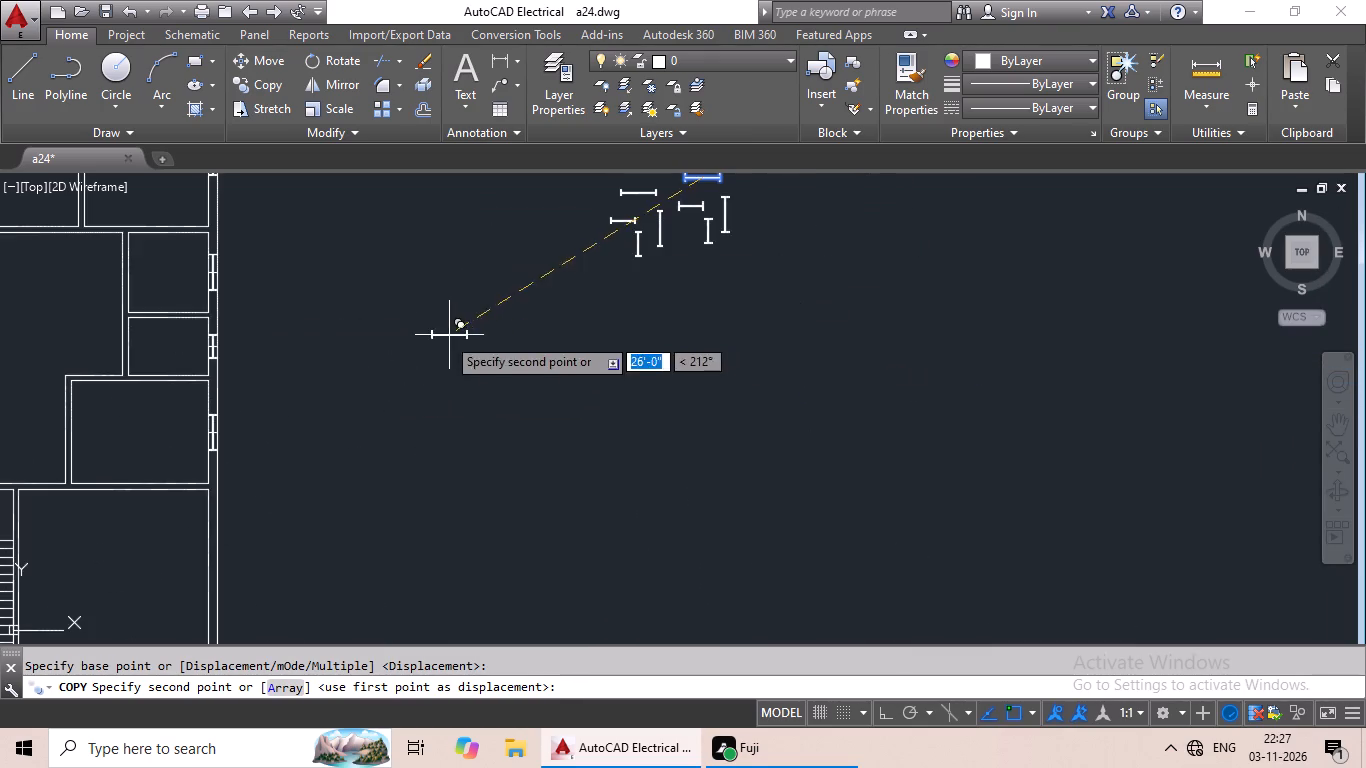
pyautogui.moveTo(411, 348); pyautogui.dragTo(615, 203, button='middle')
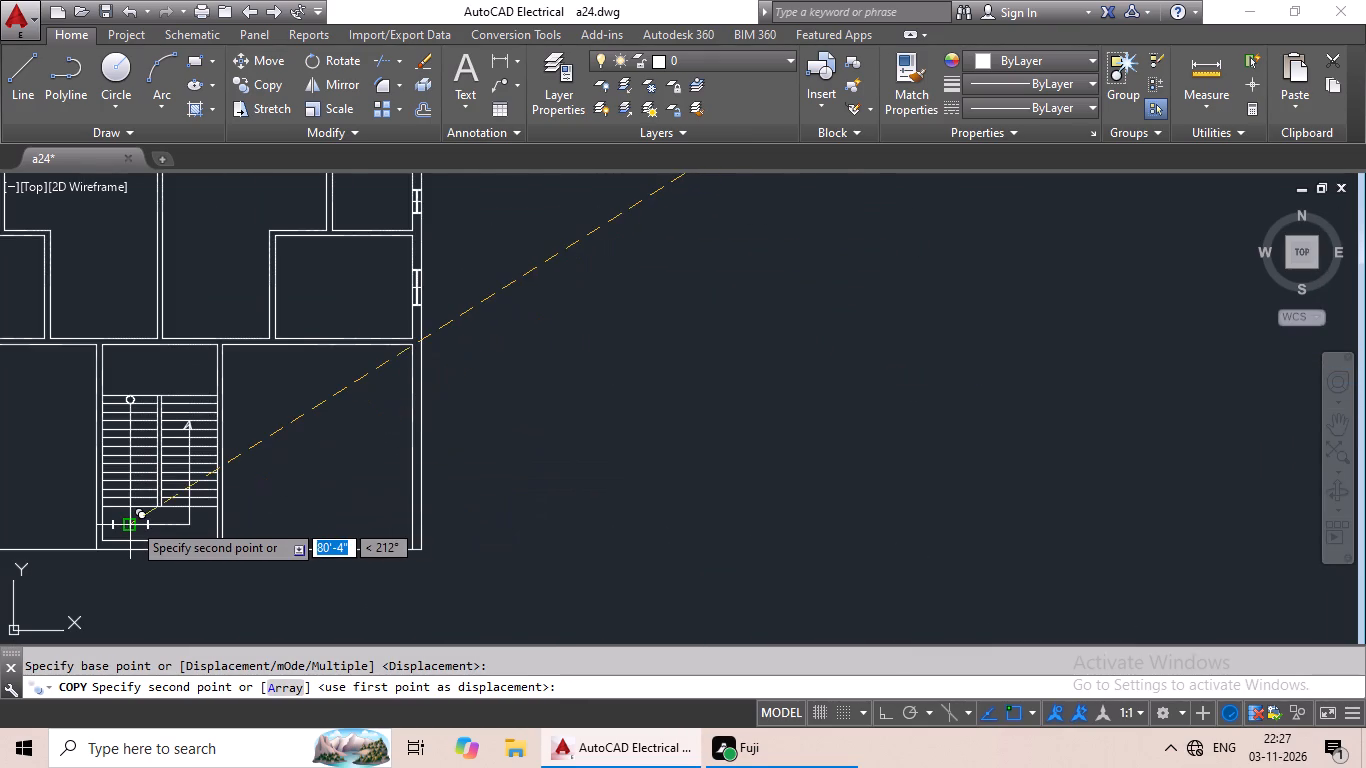
pyautogui.scroll(3, 132, 522)
pyautogui.moveTo(215, 609); pyautogui.dragTo(322, 419, button='middle')
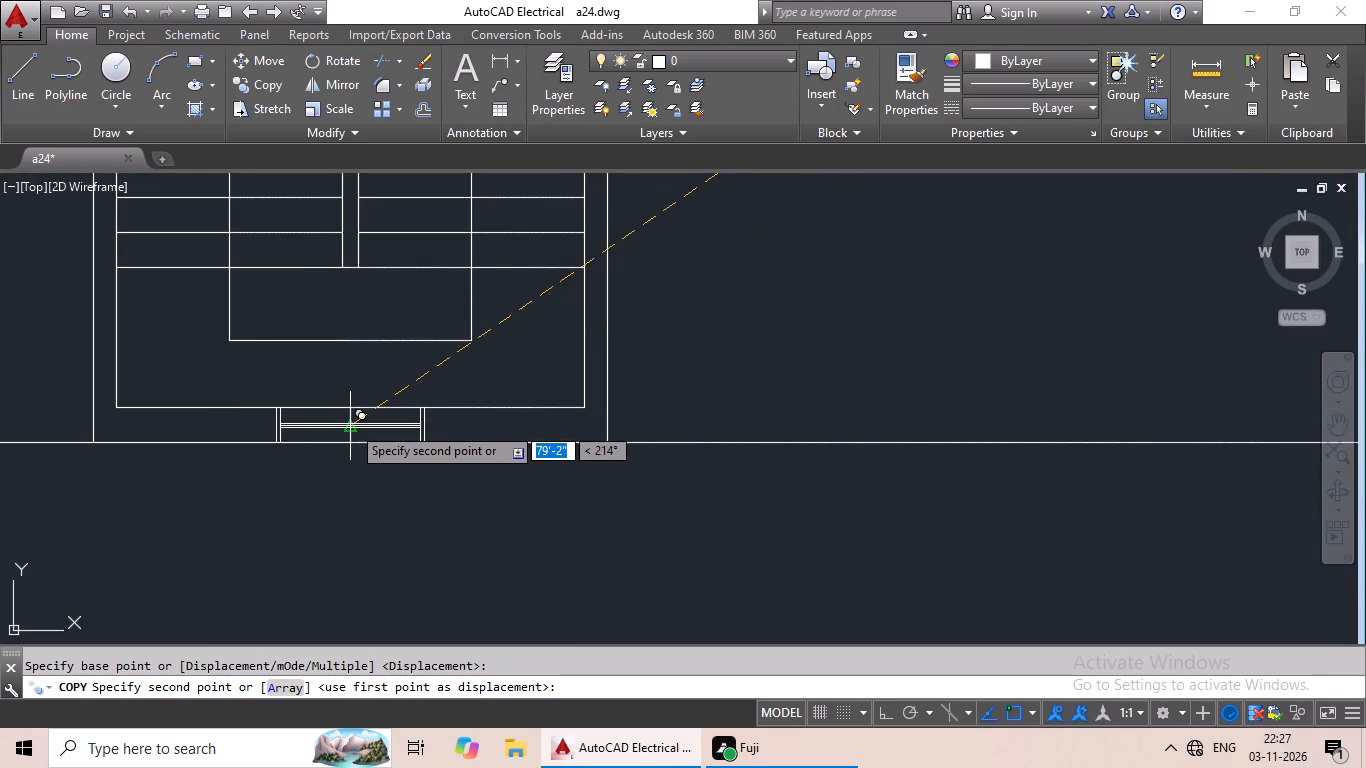
pyautogui.click(352, 426)
# Delete the whole group of reusable horizontal and vertical elements standing beside the building layout.
pyautogui.scroll(-3, 500, 421)
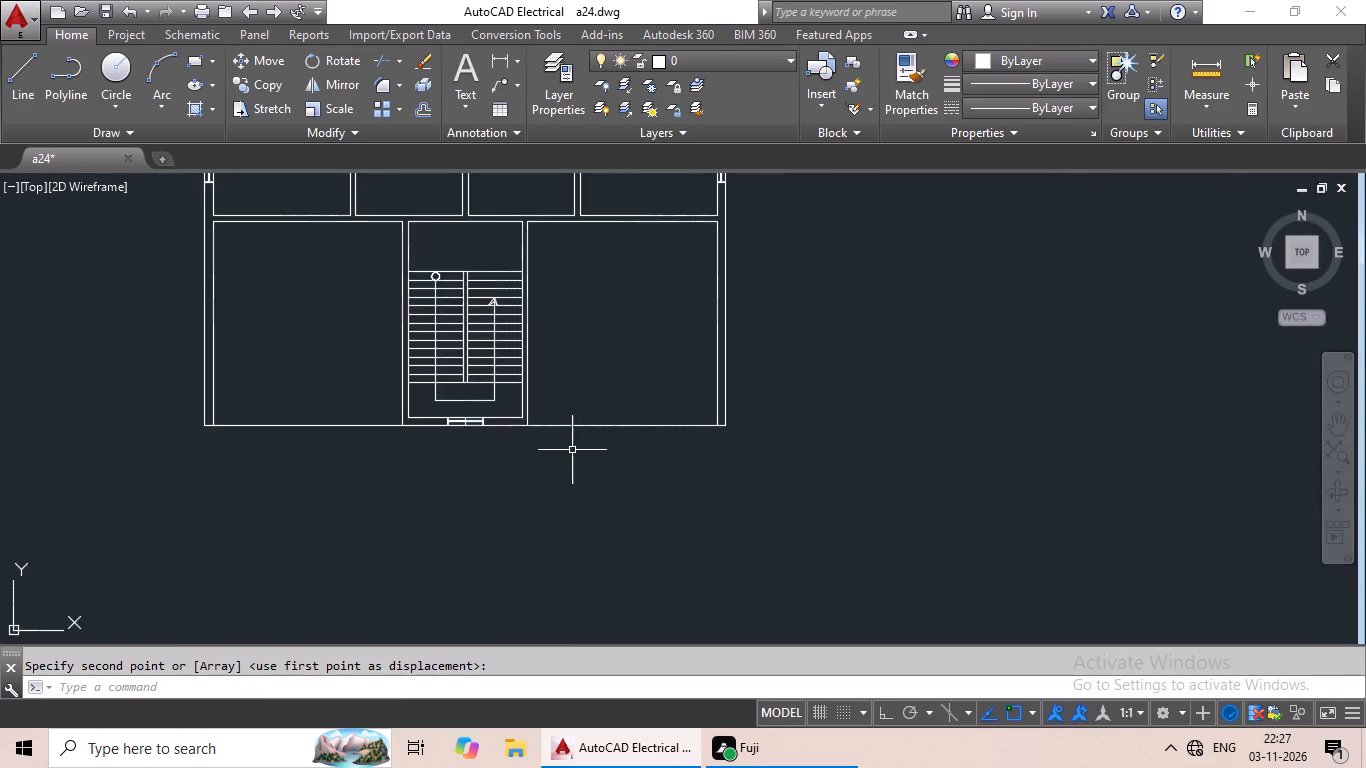
pyautogui.moveTo(576, 449); pyautogui.dragTo(529, 545, button='middle')
pyautogui.scroll(-2, 543, 526)
pyautogui.moveTo(736, 450); pyautogui.dragTo(691, 490, button='middle')
pyautogui.middleClick(690, 492)
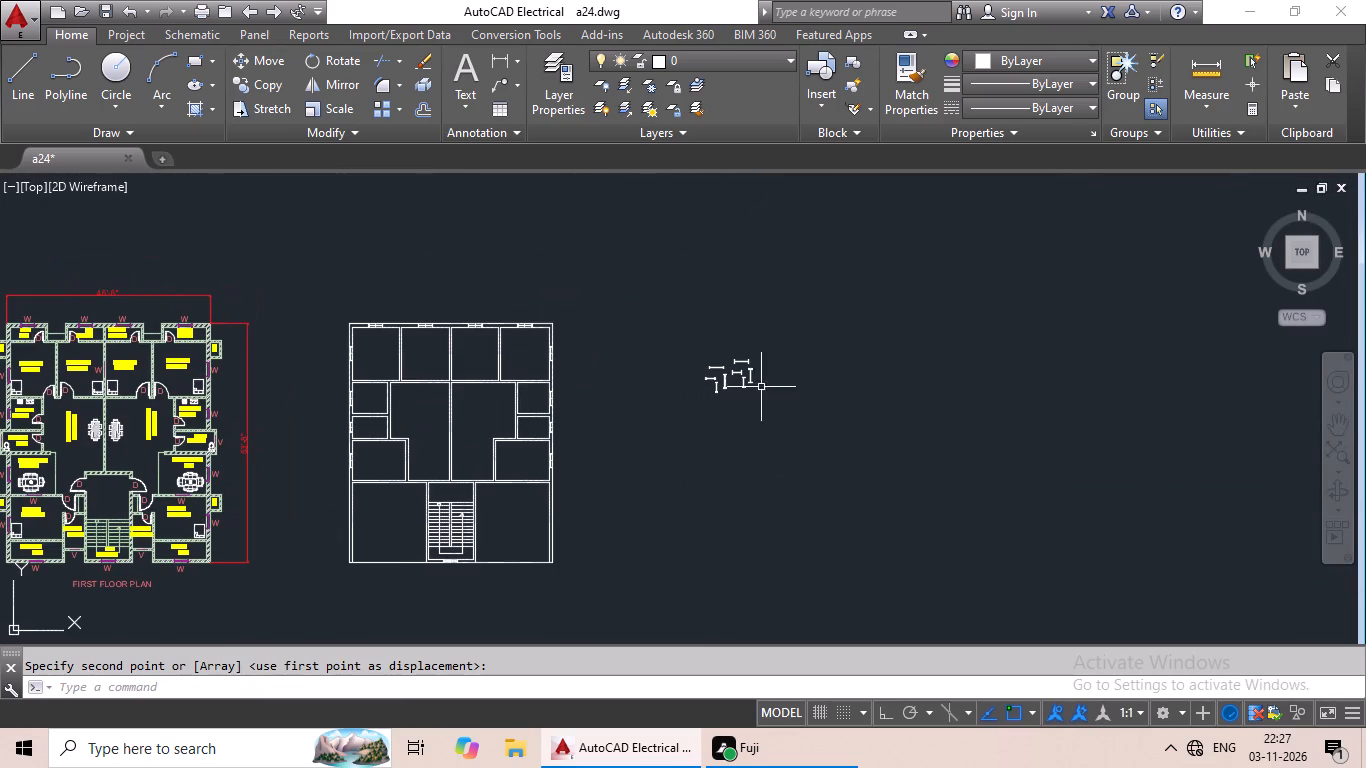
pyautogui.moveTo(830, 311); pyautogui.dragTo(719, 308)
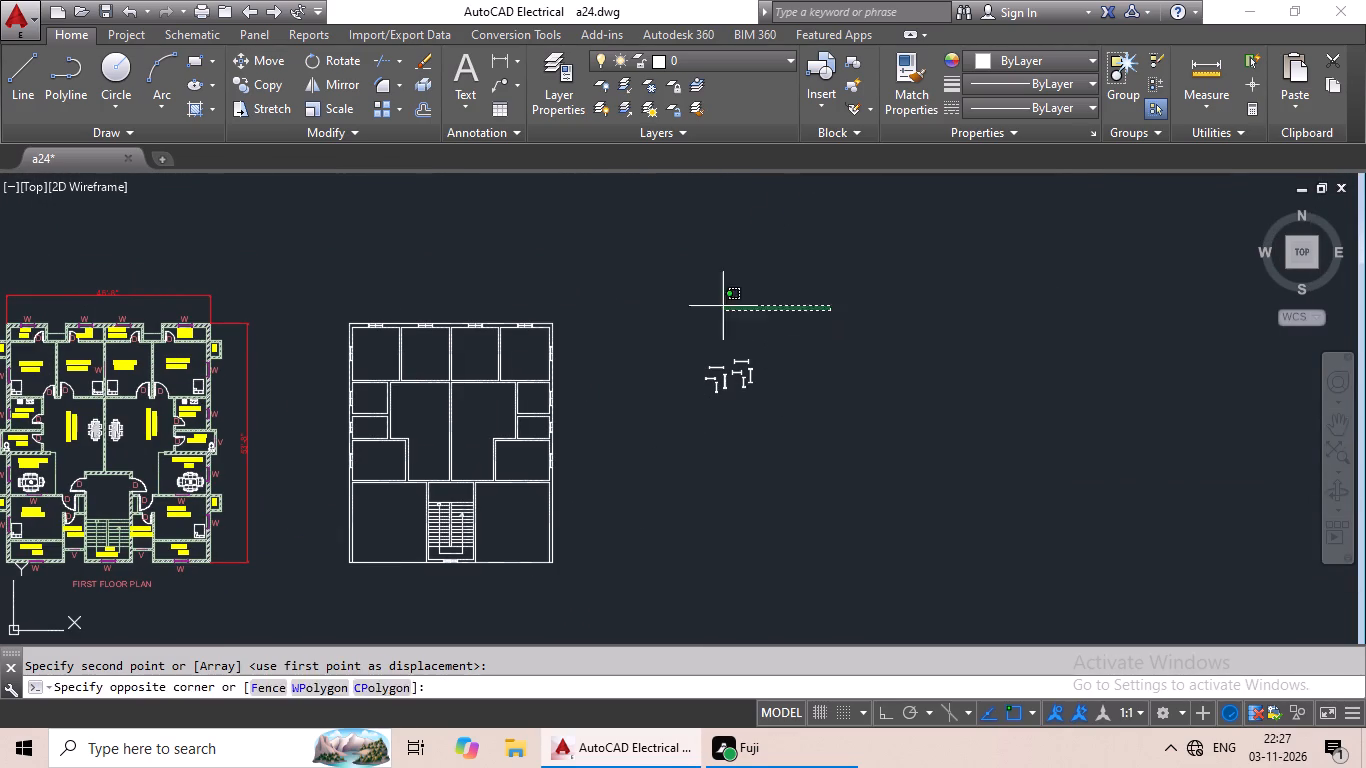
pyautogui.moveTo(719, 308); pyautogui.dragTo(845, 438)
pyautogui.press('Delete')
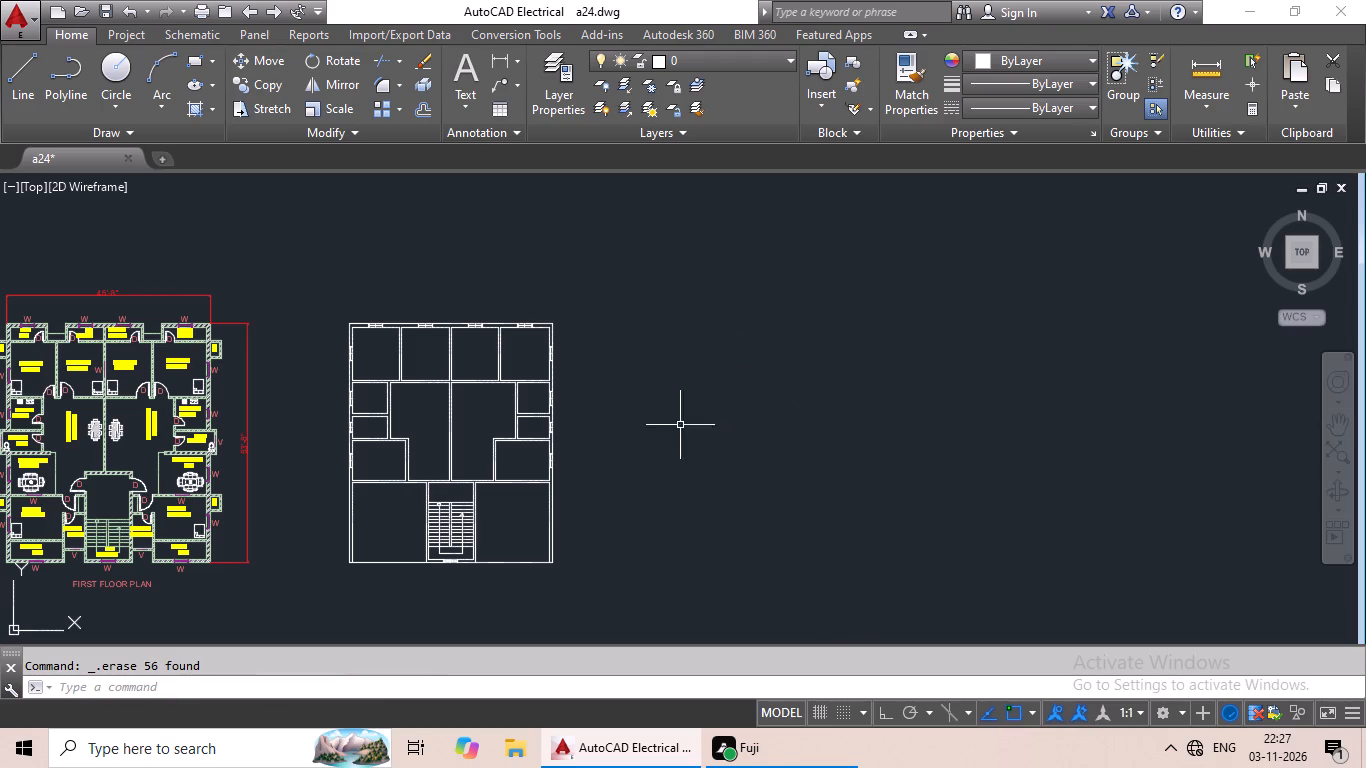
# Delete all the centre mark lines inside the 3' and 2' elements on the top, side and bottom outer walls of the second layout.
pyautogui.scroll(7, 515, 334)
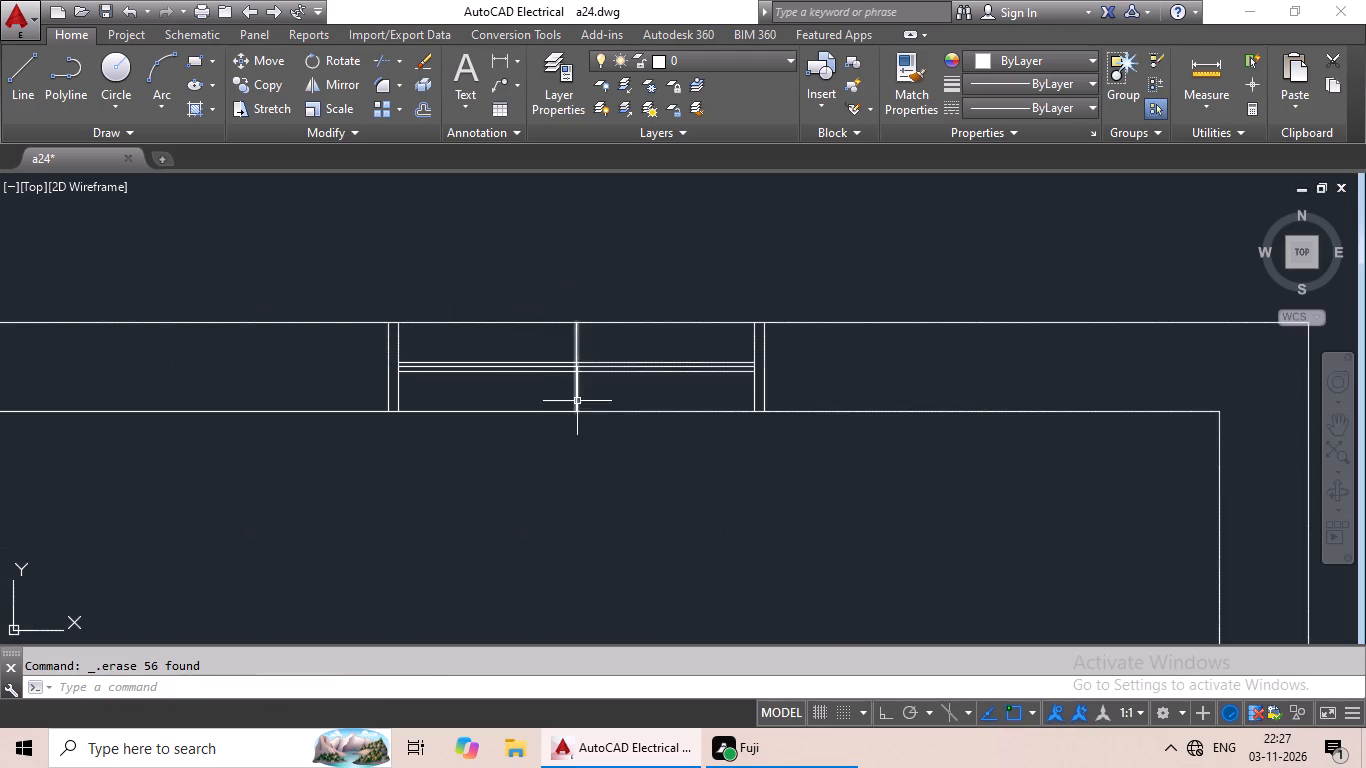
pyautogui.scroll(2, 579, 403)
pyautogui.click(568, 370)
pyautogui.scroll(-4, 635, 370)
pyautogui.moveTo(632, 454); pyautogui.dragTo(980, 452, button='middle')
pyautogui.scroll(3, 457, 370)
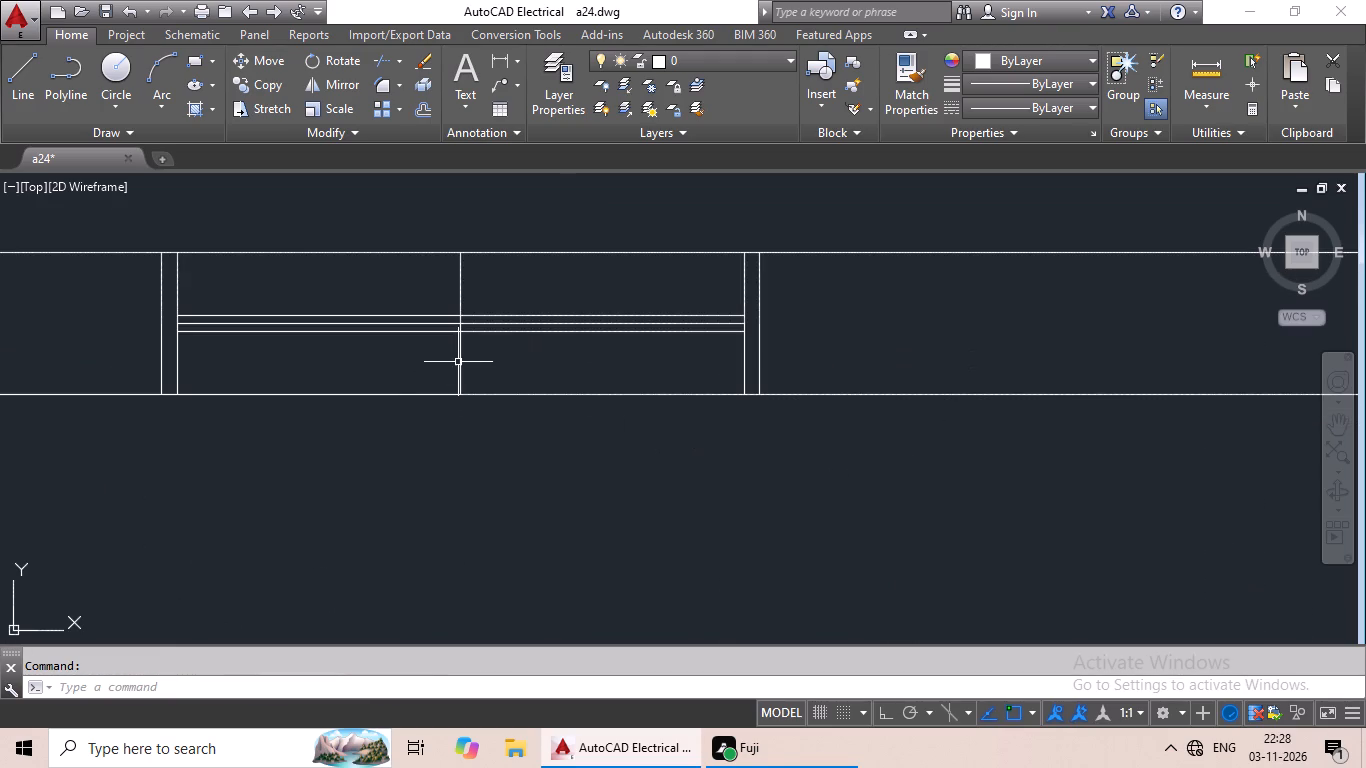
pyautogui.click(459, 362)
pyautogui.scroll(-4, 601, 362)
pyautogui.moveTo(496, 415); pyautogui.dragTo(711, 409, button='middle')
pyautogui.scroll(2, 439, 342)
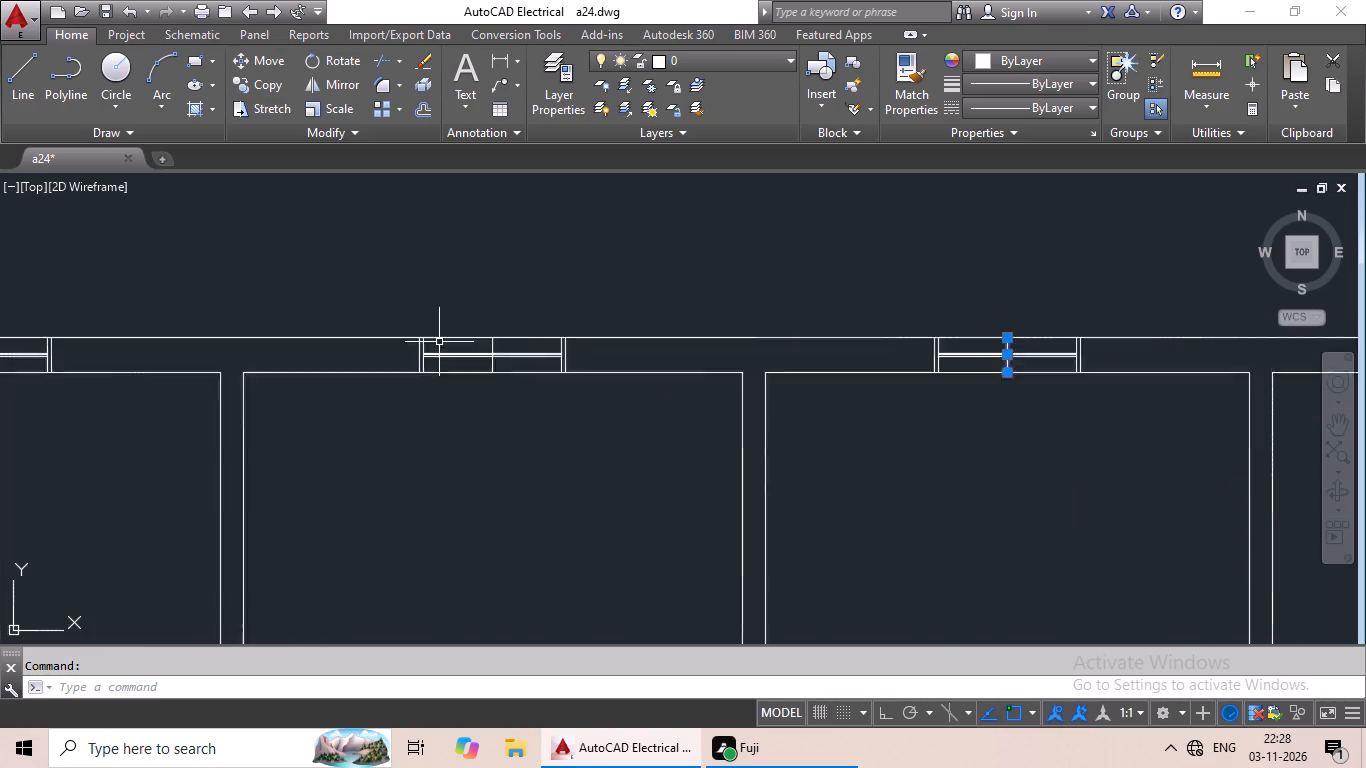
pyautogui.scroll(2, 439, 341)
pyautogui.moveTo(651, 437); pyautogui.dragTo(660, 436)
pyautogui.scroll(-4, 734, 413)
pyautogui.moveTo(572, 435); pyautogui.dragTo(715, 405, button='middle')
pyautogui.scroll(4, 547, 369)
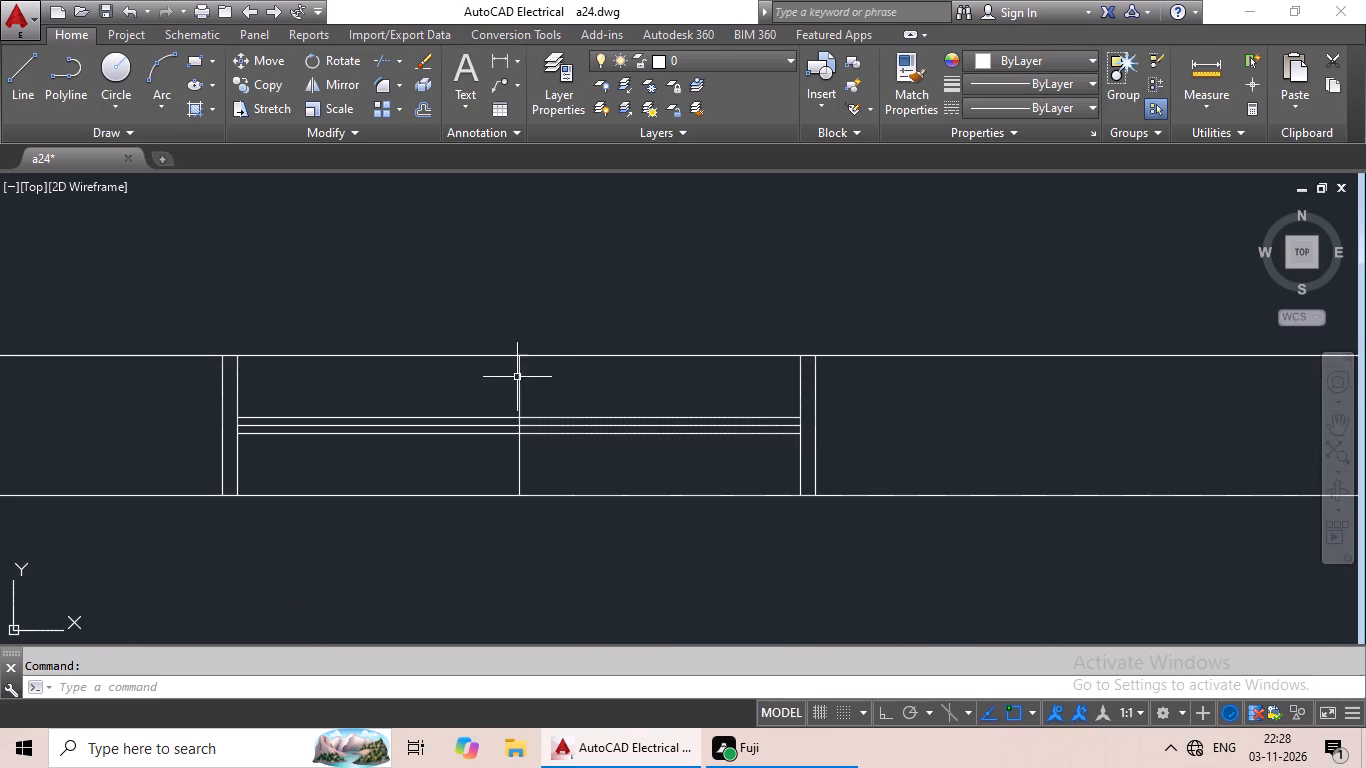
pyautogui.click(519, 379)
pyautogui.scroll(-2, 624, 381)
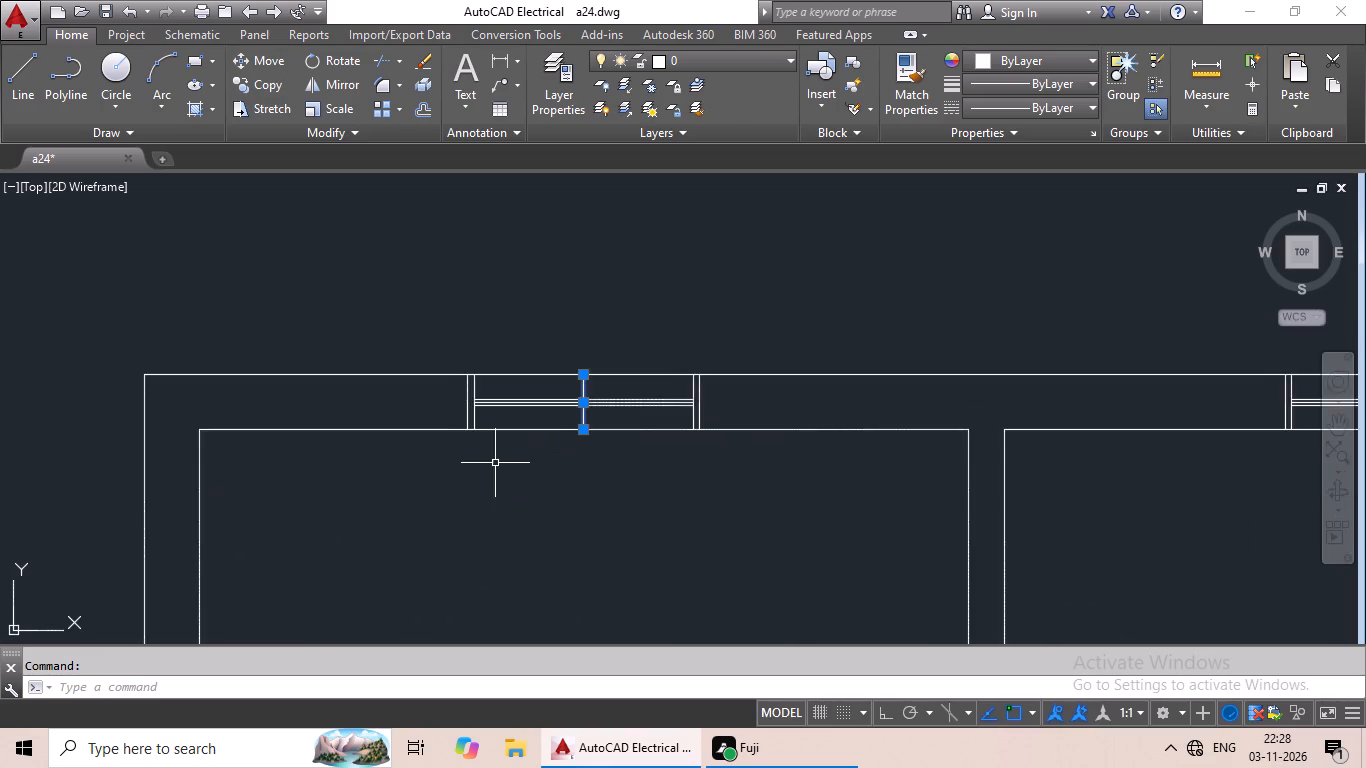
pyautogui.moveTo(489, 462); pyautogui.dragTo(628, 287, button='middle')
pyautogui.moveTo(579, 413); pyautogui.dragTo(633, 270, button='middle')
pyautogui.scroll(3, 386, 538)
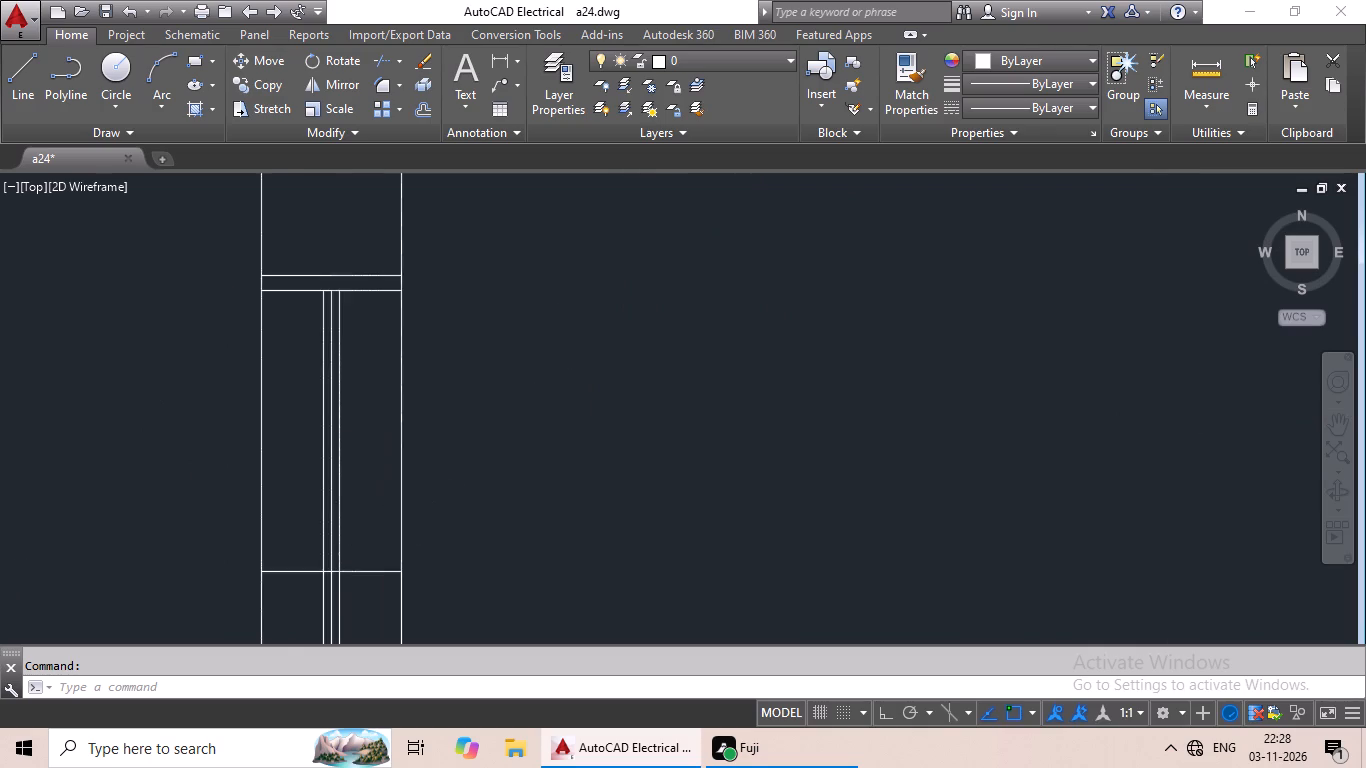
pyautogui.moveTo(390, 486); pyautogui.dragTo(416, 268, button='middle')
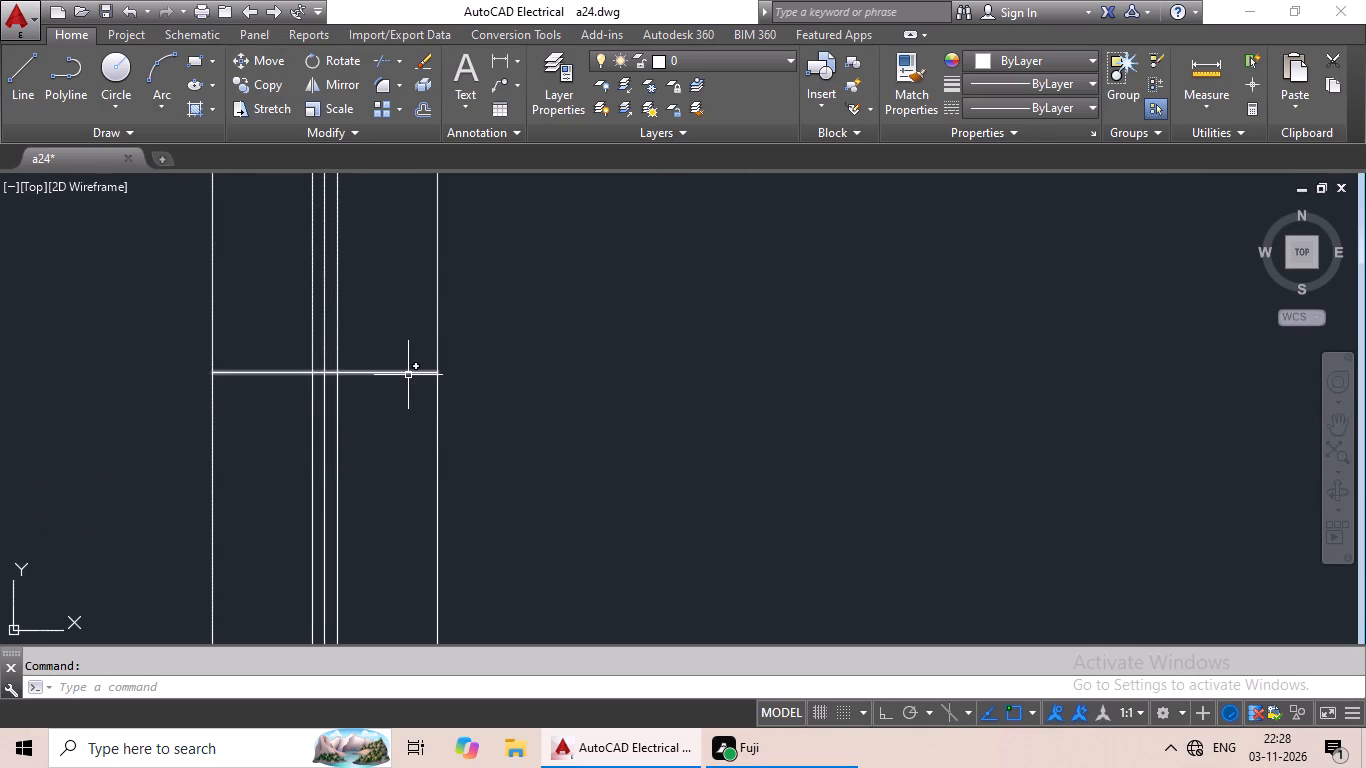
pyautogui.click(408, 374)
pyautogui.scroll(-4, 654, 377)
pyautogui.moveTo(745, 403); pyautogui.dragTo(609, 266, button='middle')
pyautogui.scroll(-3, 609, 292)
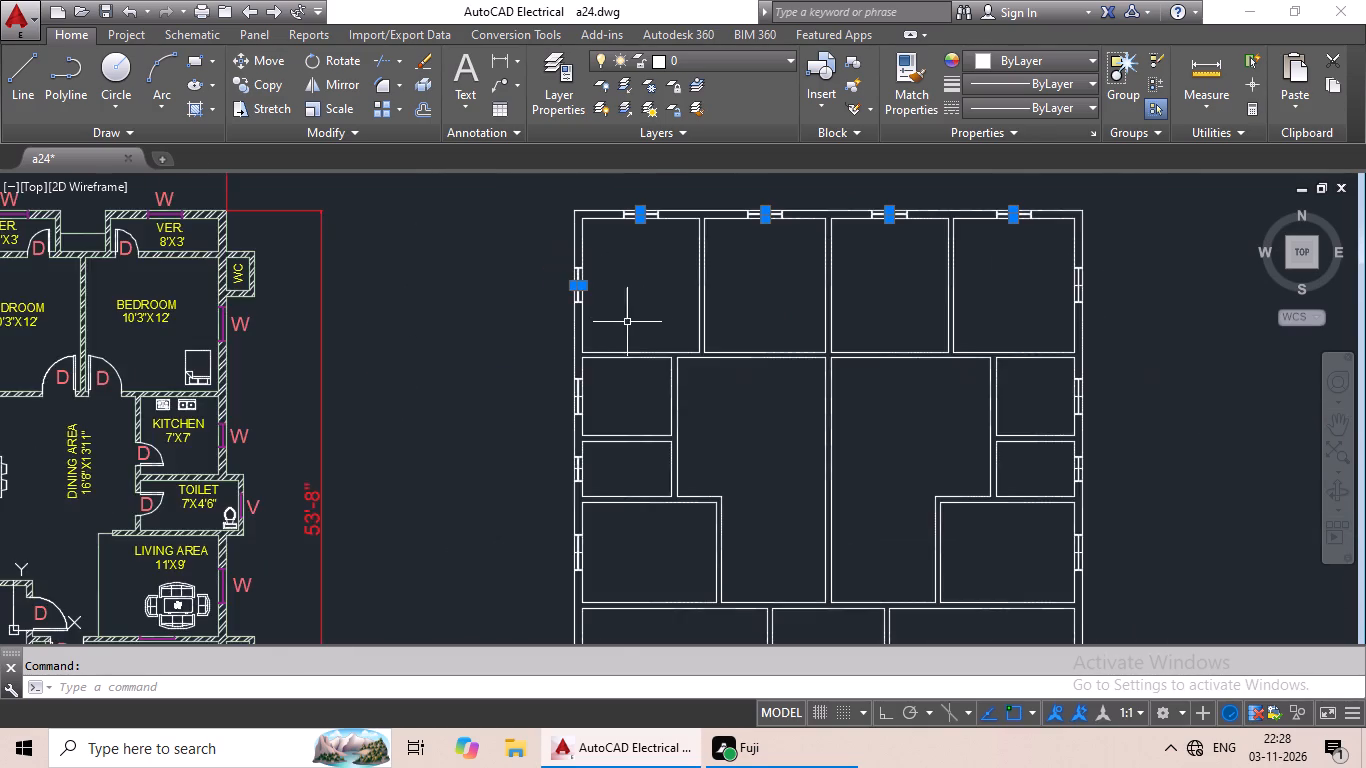
pyautogui.moveTo(641, 317); pyautogui.dragTo(467, 364, button='middle')
pyautogui.moveTo(893, 369); pyautogui.dragTo(671, 375, button='middle')
pyautogui.scroll(4, 713, 357)
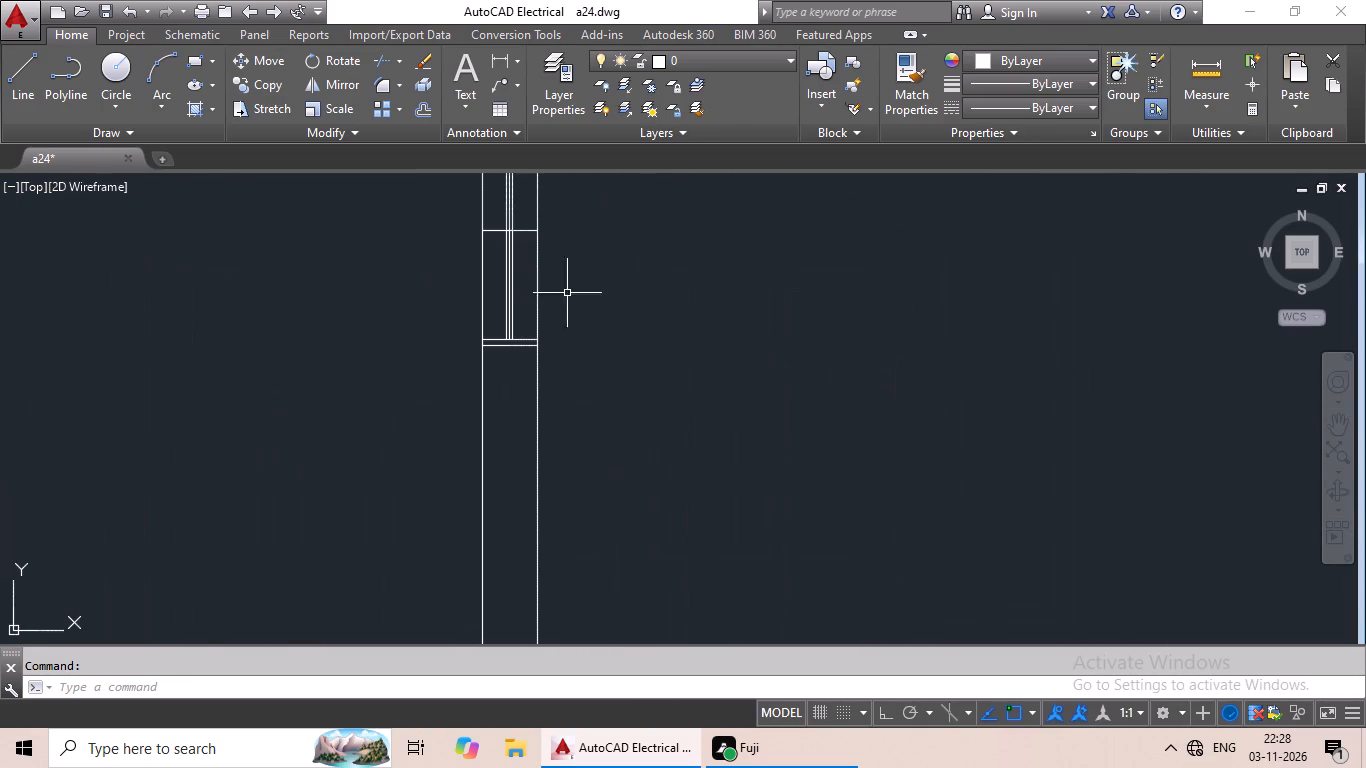
pyautogui.click(524, 229)
pyautogui.scroll(-3, 403, 308)
pyautogui.moveTo(400, 313); pyautogui.dragTo(485, 175, button='middle')
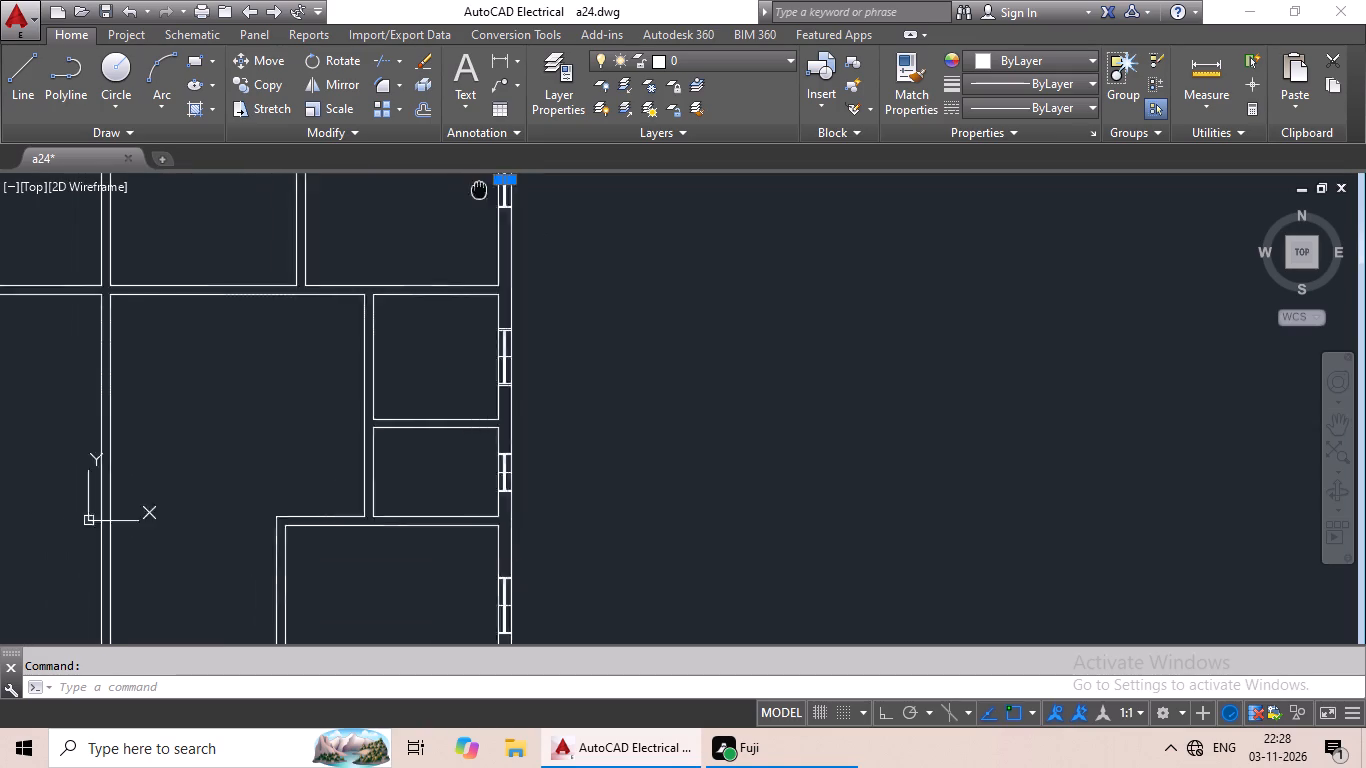
pyautogui.scroll(4, 527, 325)
pyautogui.click(465, 348)
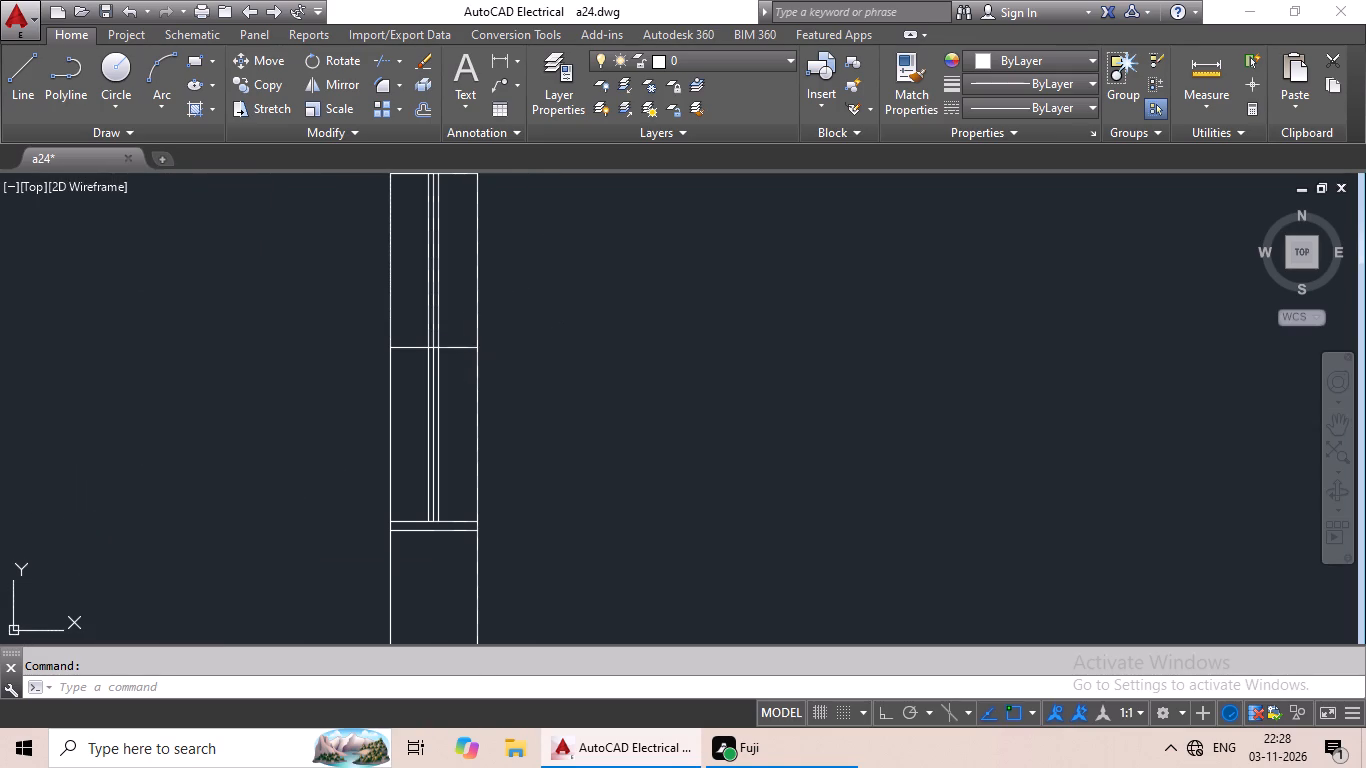
pyautogui.scroll(-3, 527, 355)
pyautogui.moveTo(530, 387); pyautogui.dragTo(591, 235, button='middle')
pyautogui.scroll(3, 546, 365)
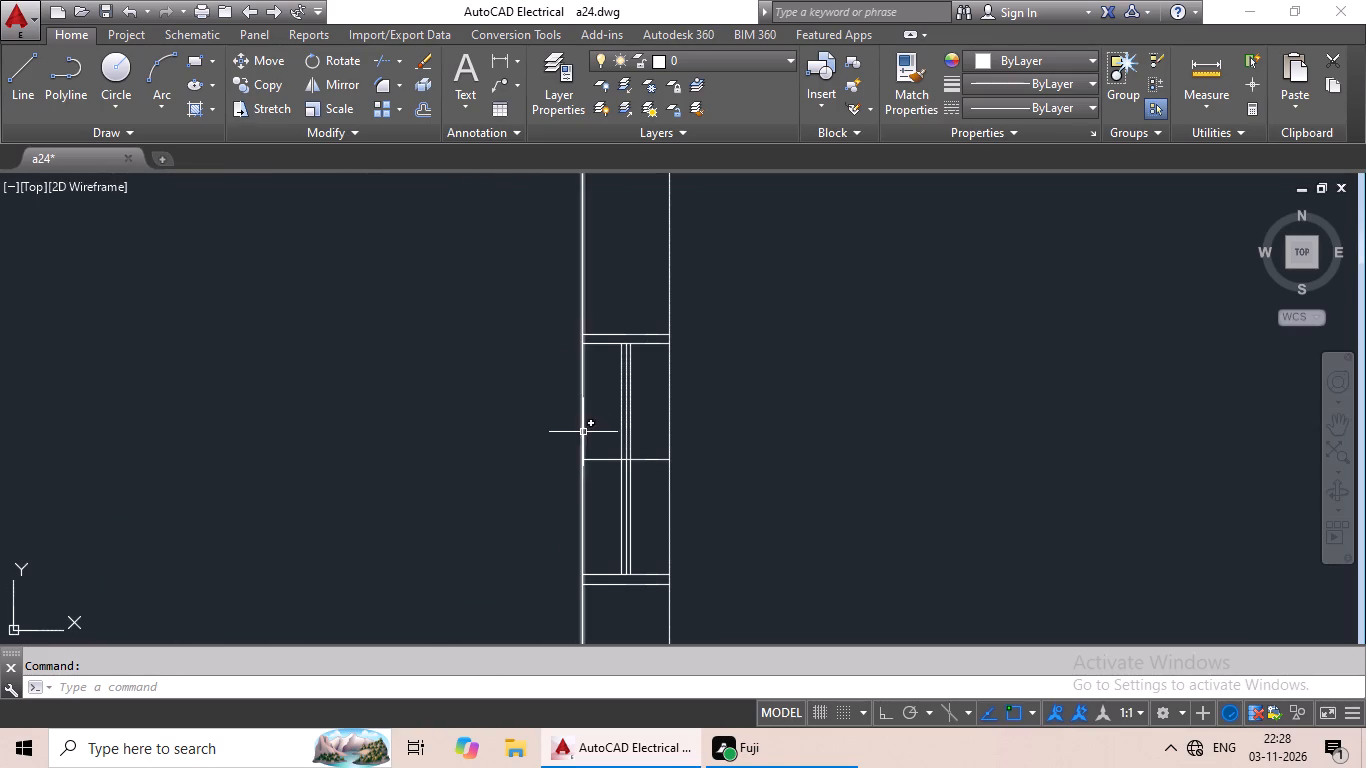
pyautogui.scroll(4, 592, 472)
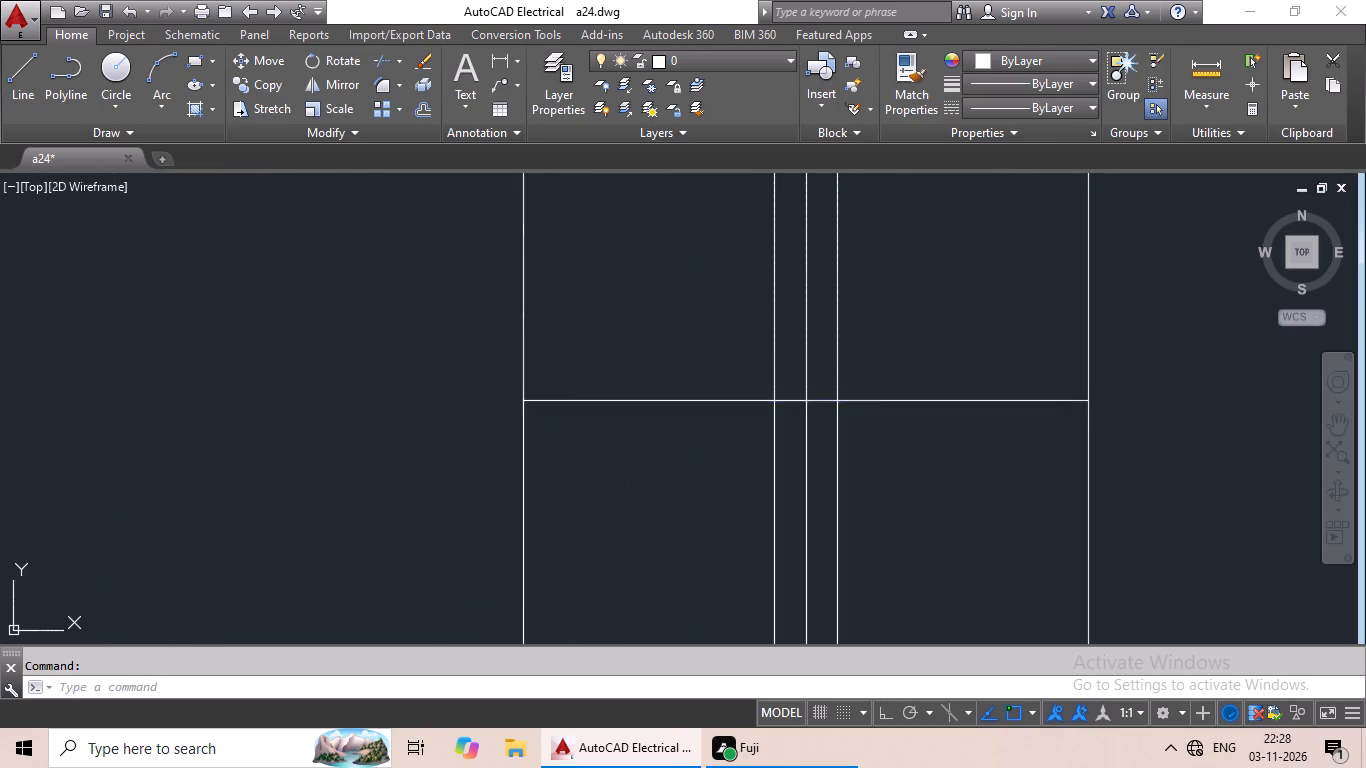
pyautogui.click(609, 400)
pyautogui.scroll(-4, 619, 393)
pyautogui.moveTo(539, 410); pyautogui.dragTo(511, 157, button='middle')
pyautogui.scroll(-2, 488, 200)
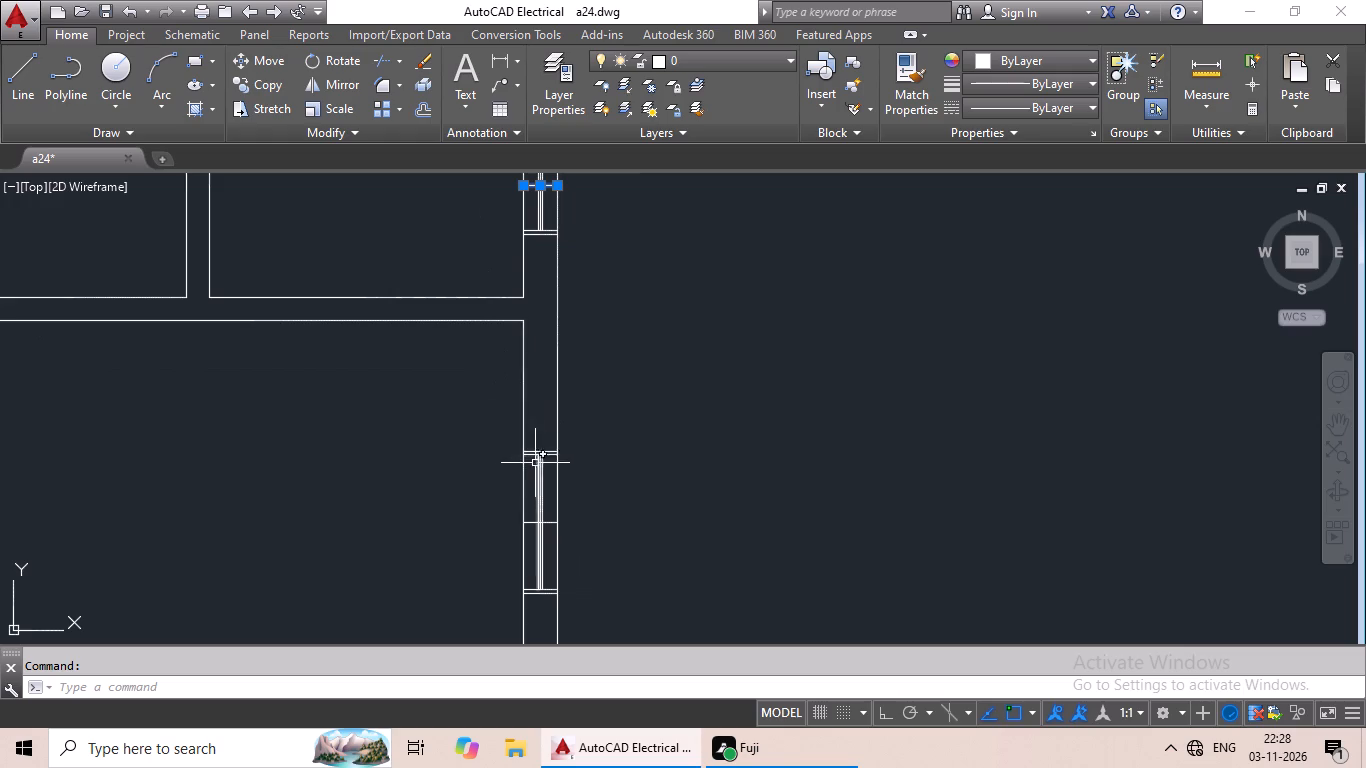
pyautogui.moveTo(527, 461); pyautogui.dragTo(555, 296, button='middle')
pyautogui.scroll(3, 568, 388)
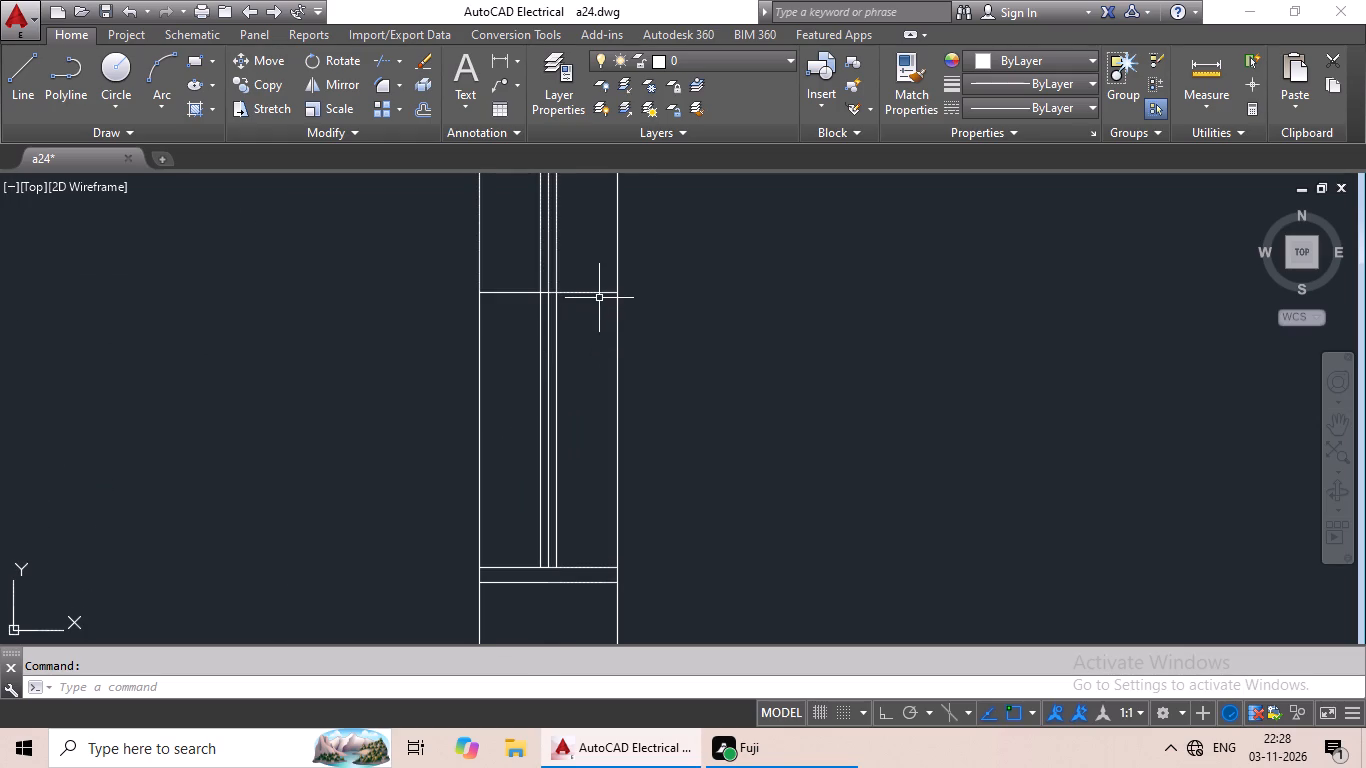
pyautogui.click(602, 291)
pyautogui.scroll(-5, 480, 335)
pyautogui.moveTo(461, 359); pyautogui.dragTo(496, 210, button='middle')
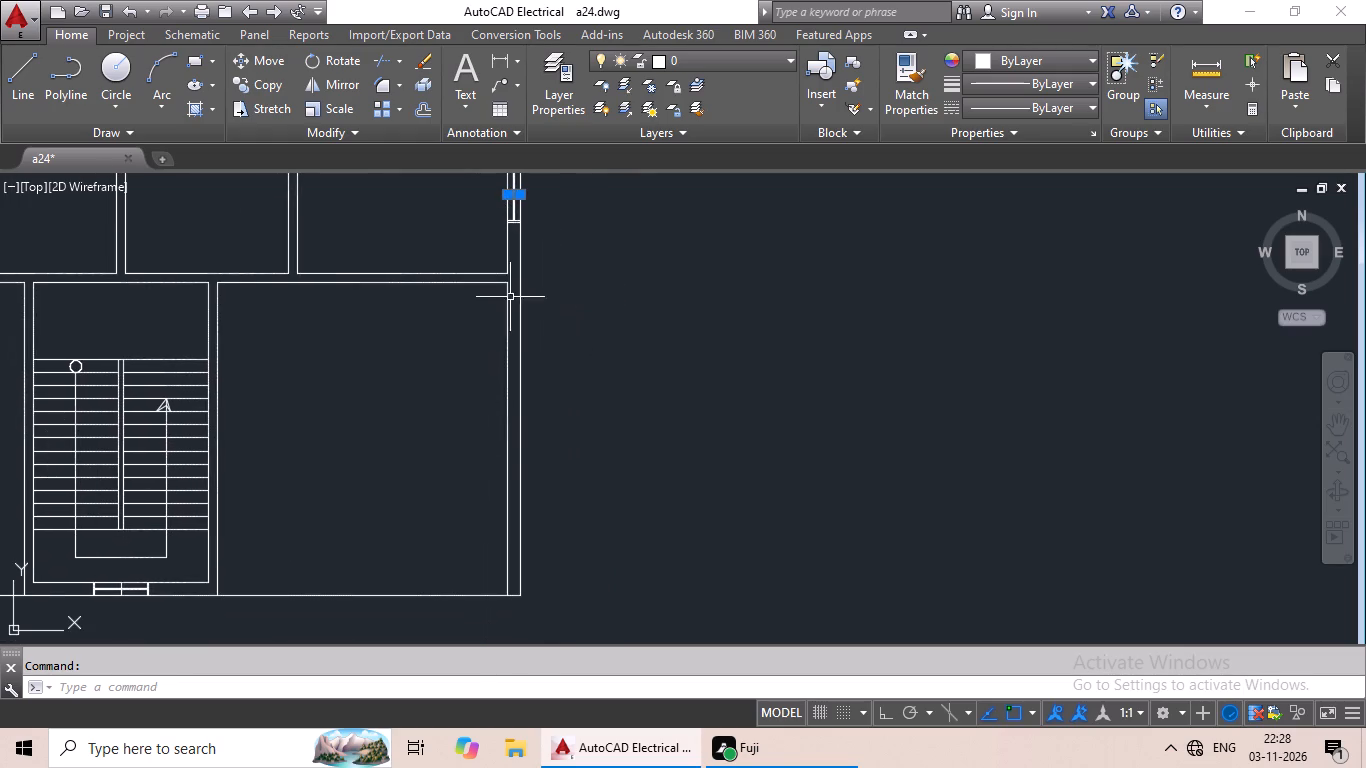
pyautogui.moveTo(469, 446); pyautogui.dragTo(683, 377, button='middle')
pyautogui.scroll(4, 346, 515)
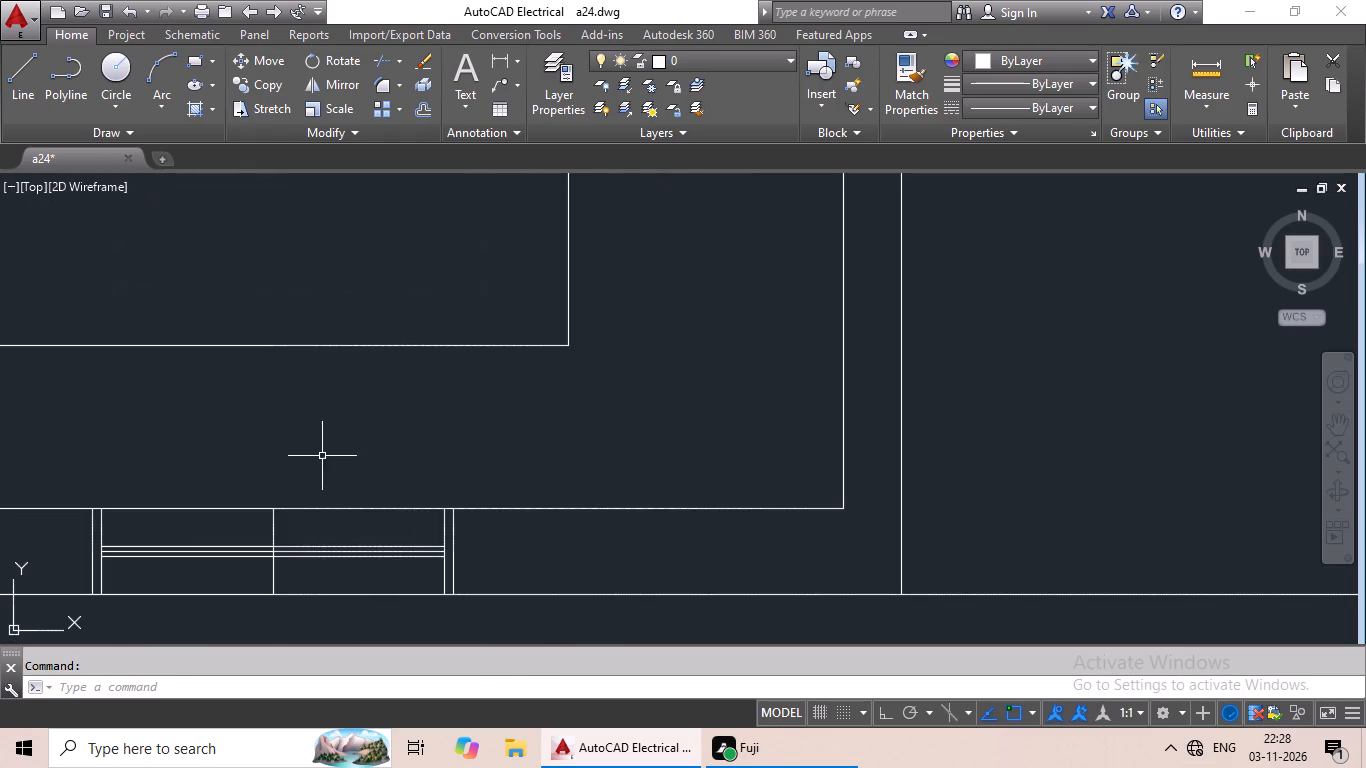
pyautogui.moveTo(420, 379); pyautogui.dragTo(494, 296, button='middle')
pyautogui.scroll(1, 352, 449)
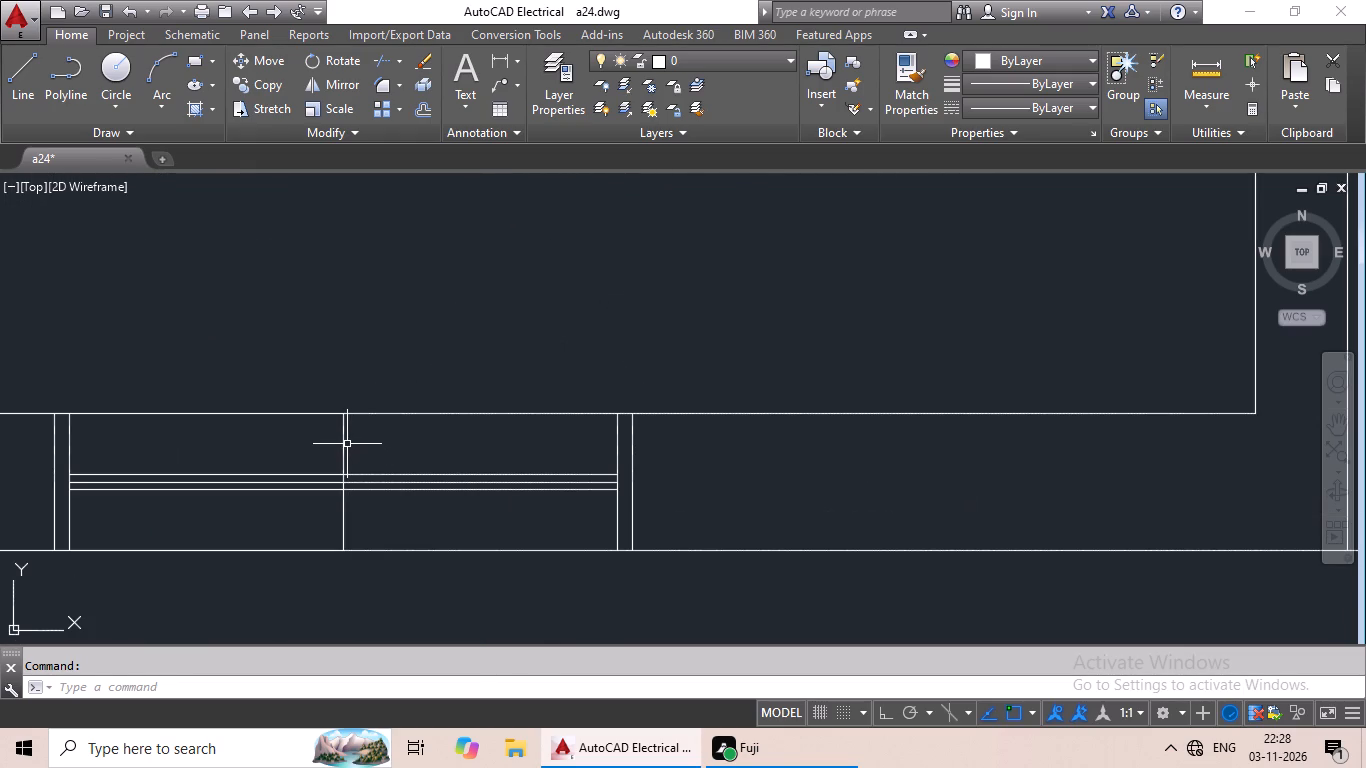
pyautogui.click(345, 439)
pyautogui.scroll(-4, 403, 420)
pyautogui.moveTo(275, 410); pyautogui.dragTo(670, 439, button='middle')
pyautogui.scroll(-2, 689, 438)
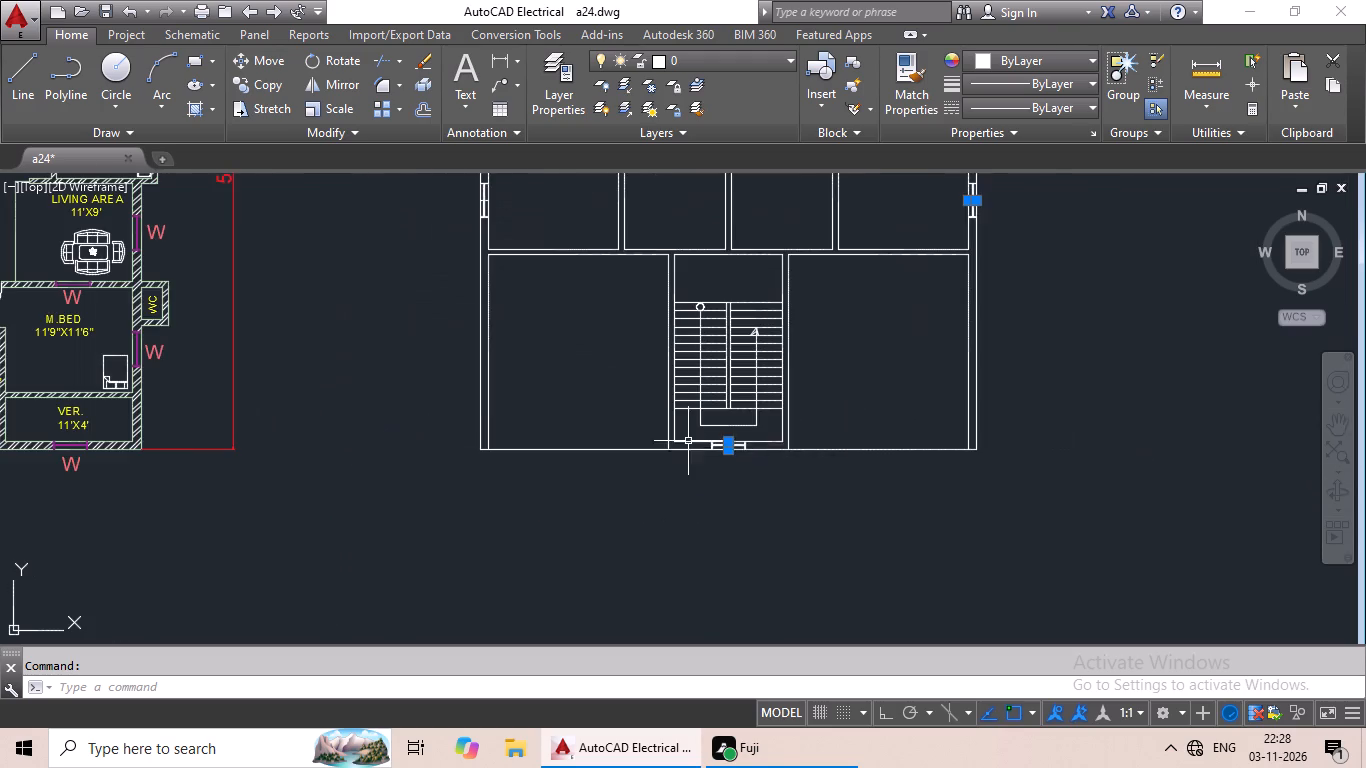
pyautogui.moveTo(499, 383); pyautogui.dragTo(472, 503, button='middle')
pyautogui.scroll(4, 453, 312)
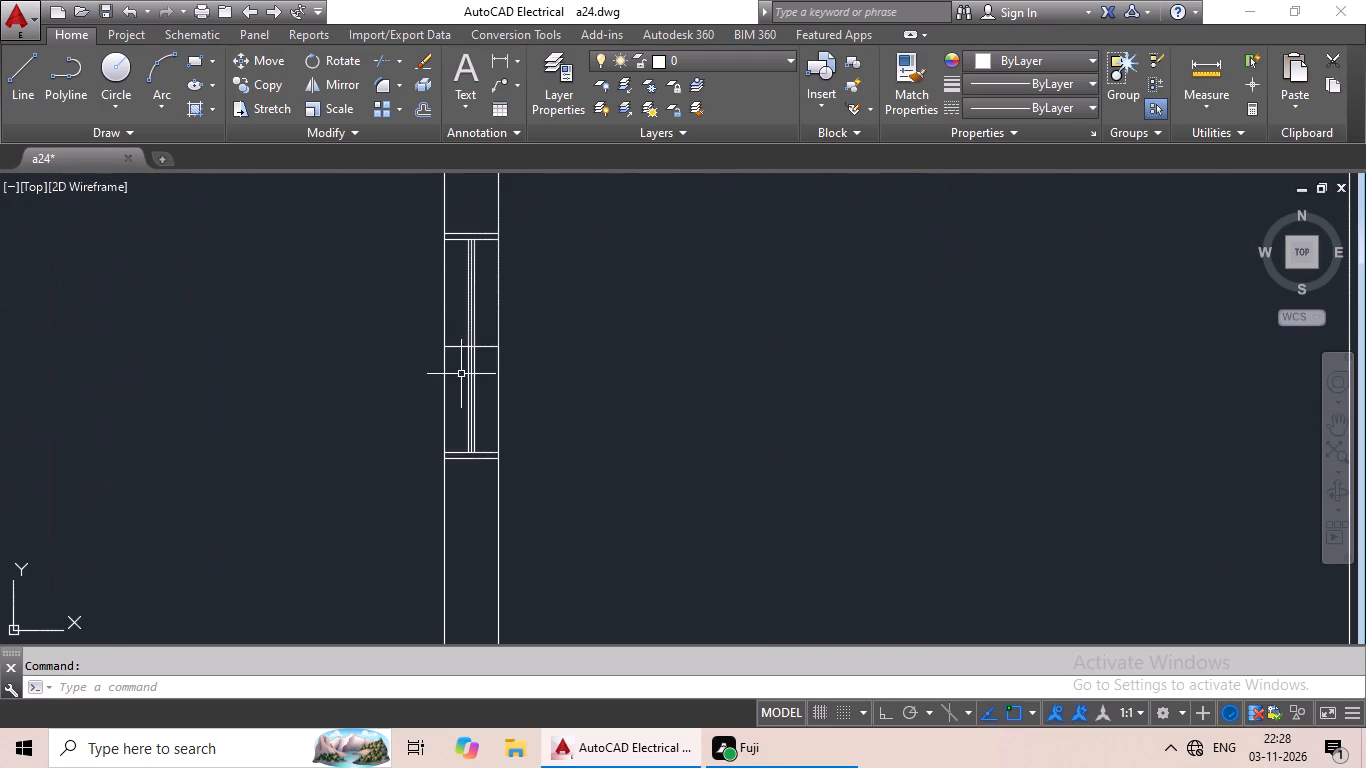
pyautogui.click(489, 346)
pyautogui.scroll(-2, 626, 340)
pyautogui.moveTo(621, 374); pyautogui.dragTo(582, 486, button='middle')
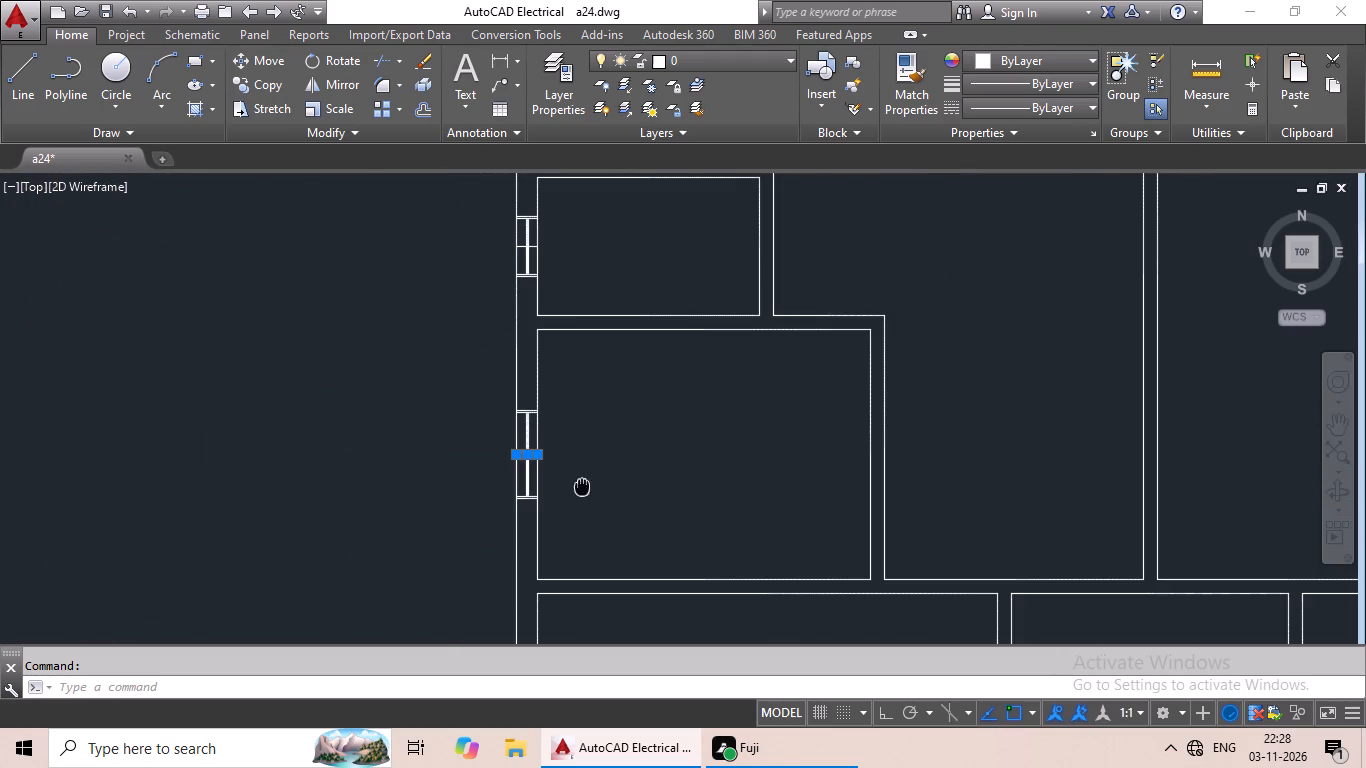
pyautogui.scroll(4, 531, 241)
pyautogui.click(529, 266)
pyautogui.scroll(-3, 718, 286)
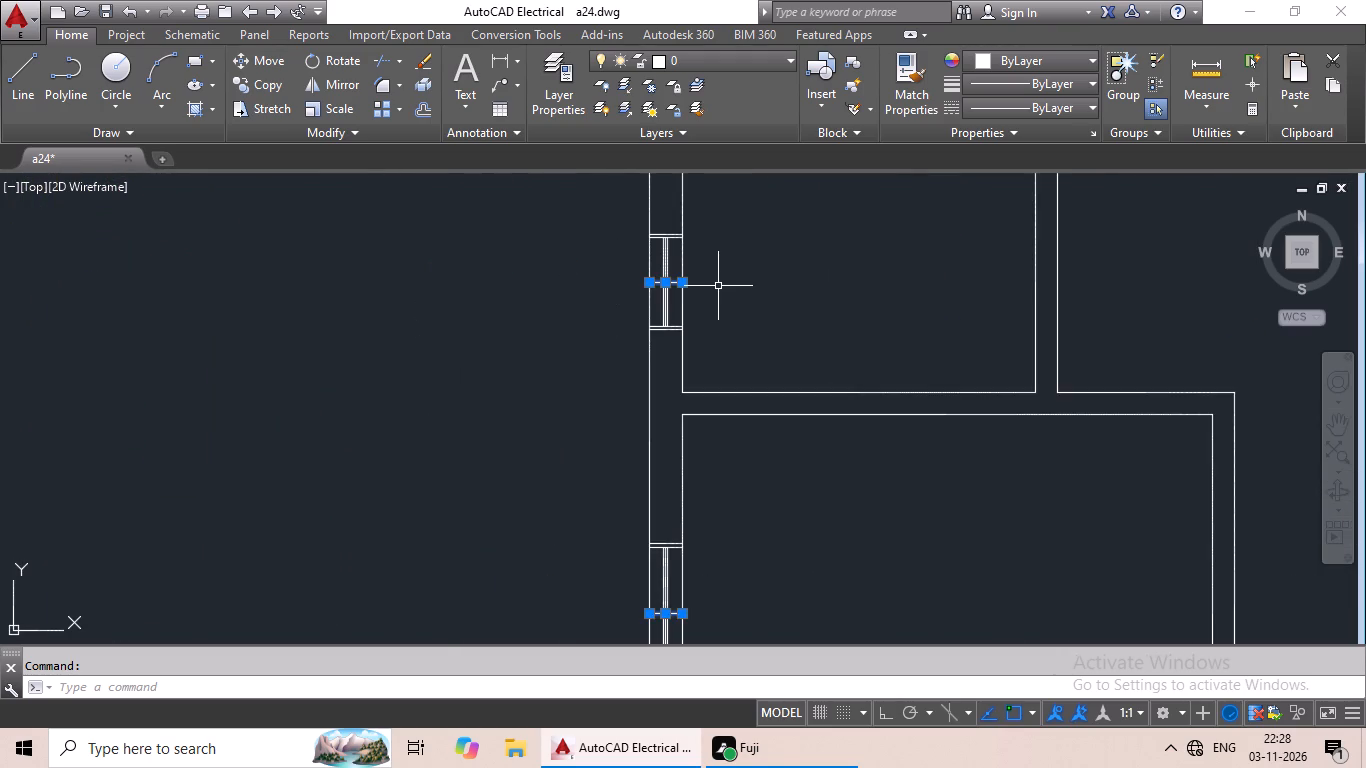
pyautogui.moveTo(720, 293); pyautogui.dragTo(591, 535, button='middle')
pyautogui.scroll(4, 547, 228)
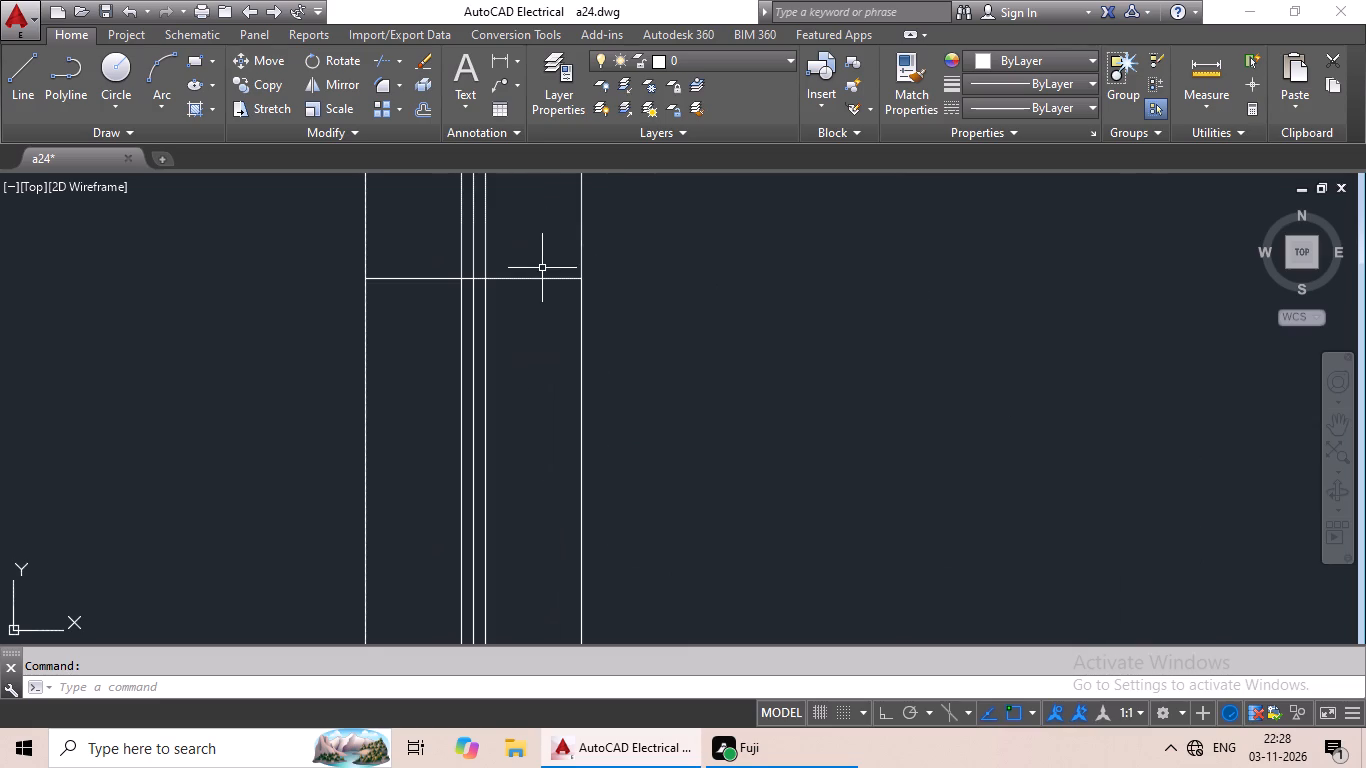
pyautogui.click(539, 278)
pyautogui.scroll(-8, 609, 303)
pyautogui.moveTo(675, 346); pyautogui.dragTo(569, 394, button='middle')
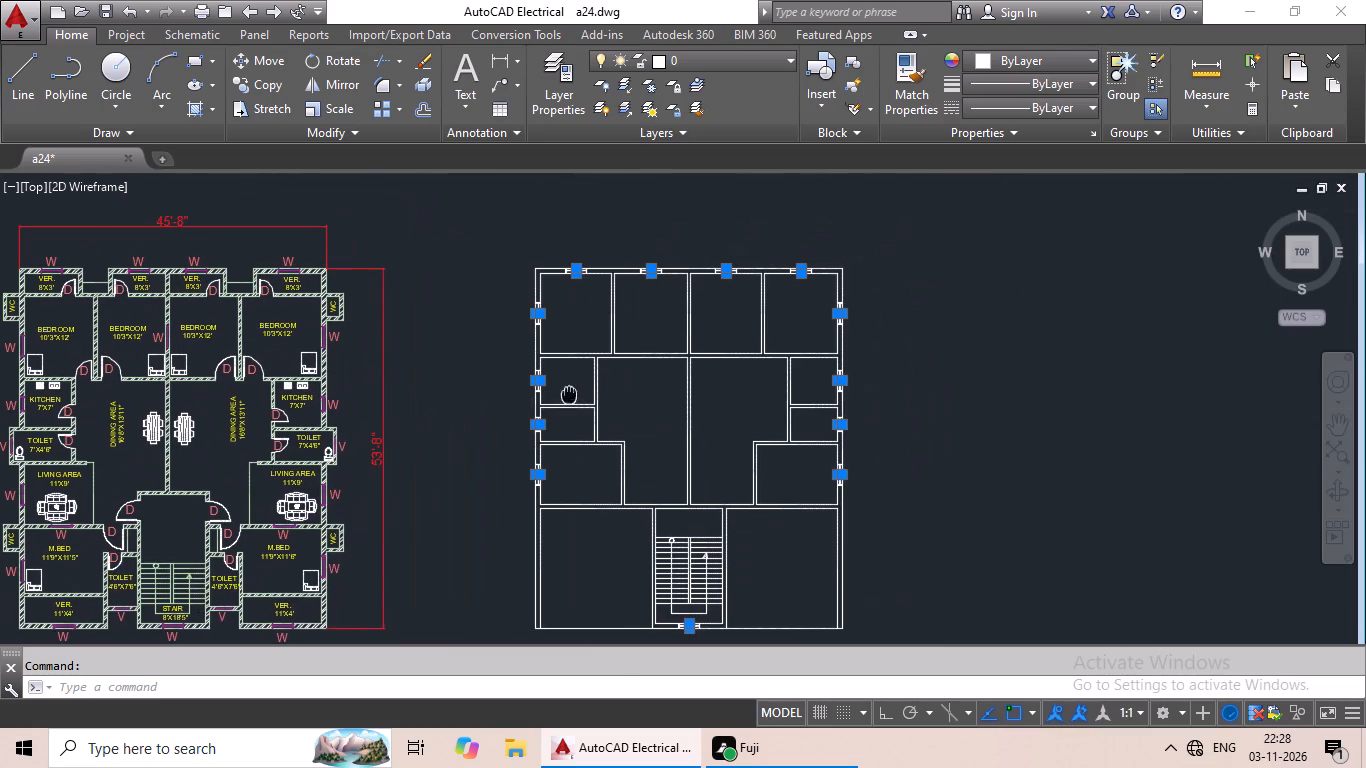
pyautogui.press('Delete')
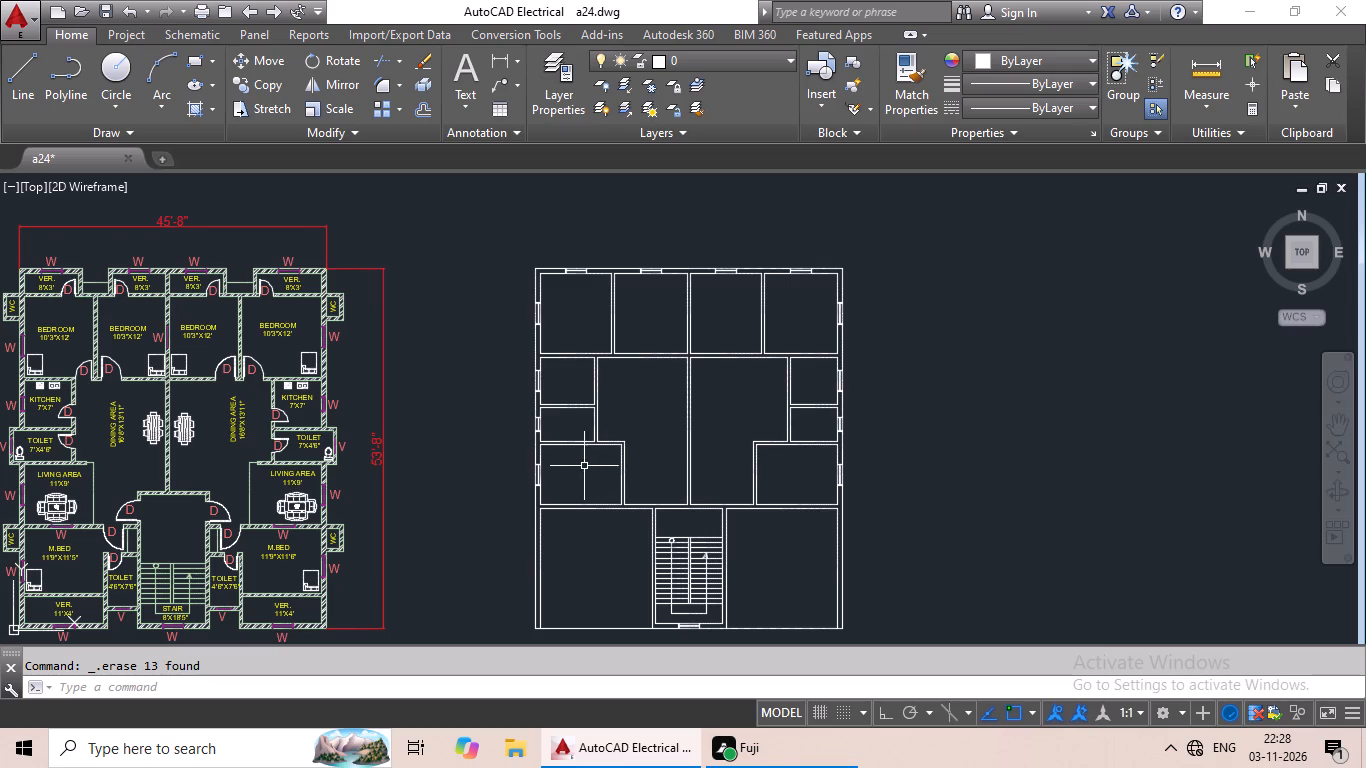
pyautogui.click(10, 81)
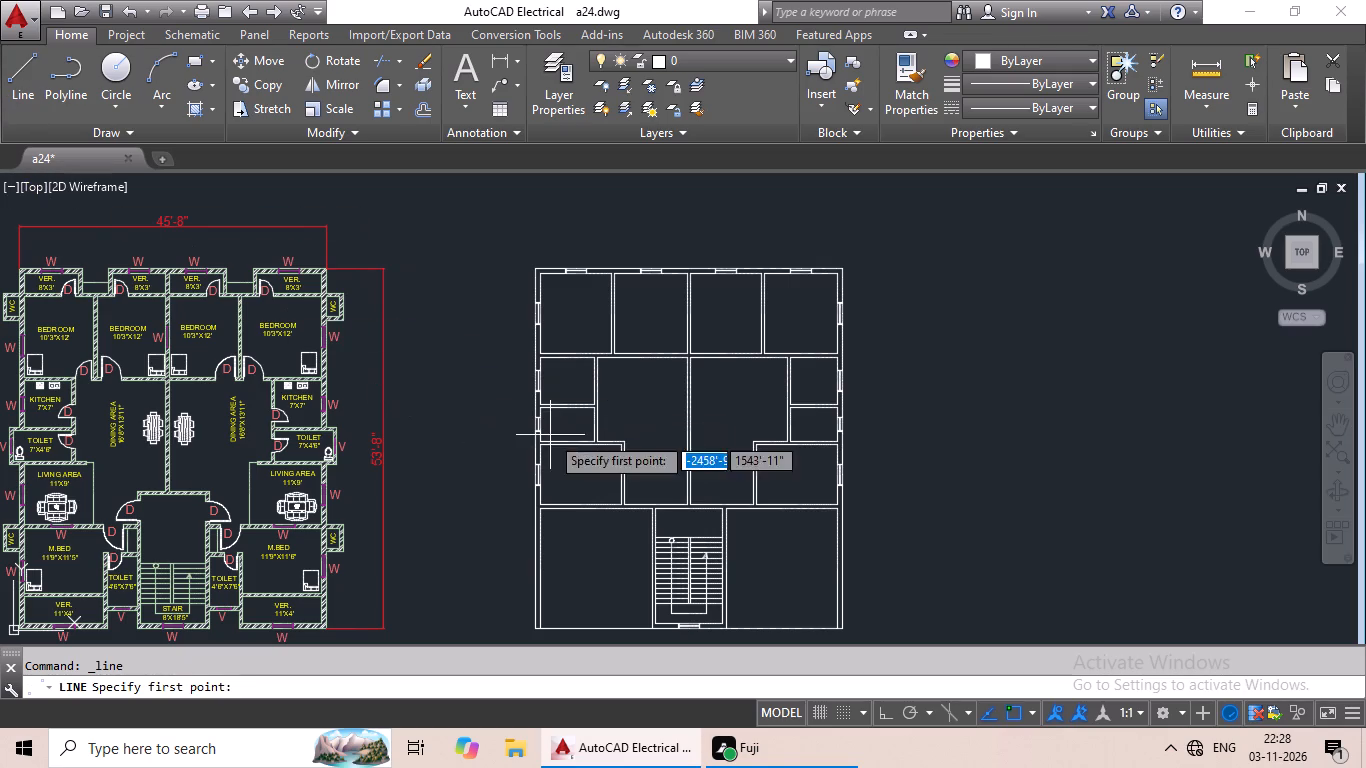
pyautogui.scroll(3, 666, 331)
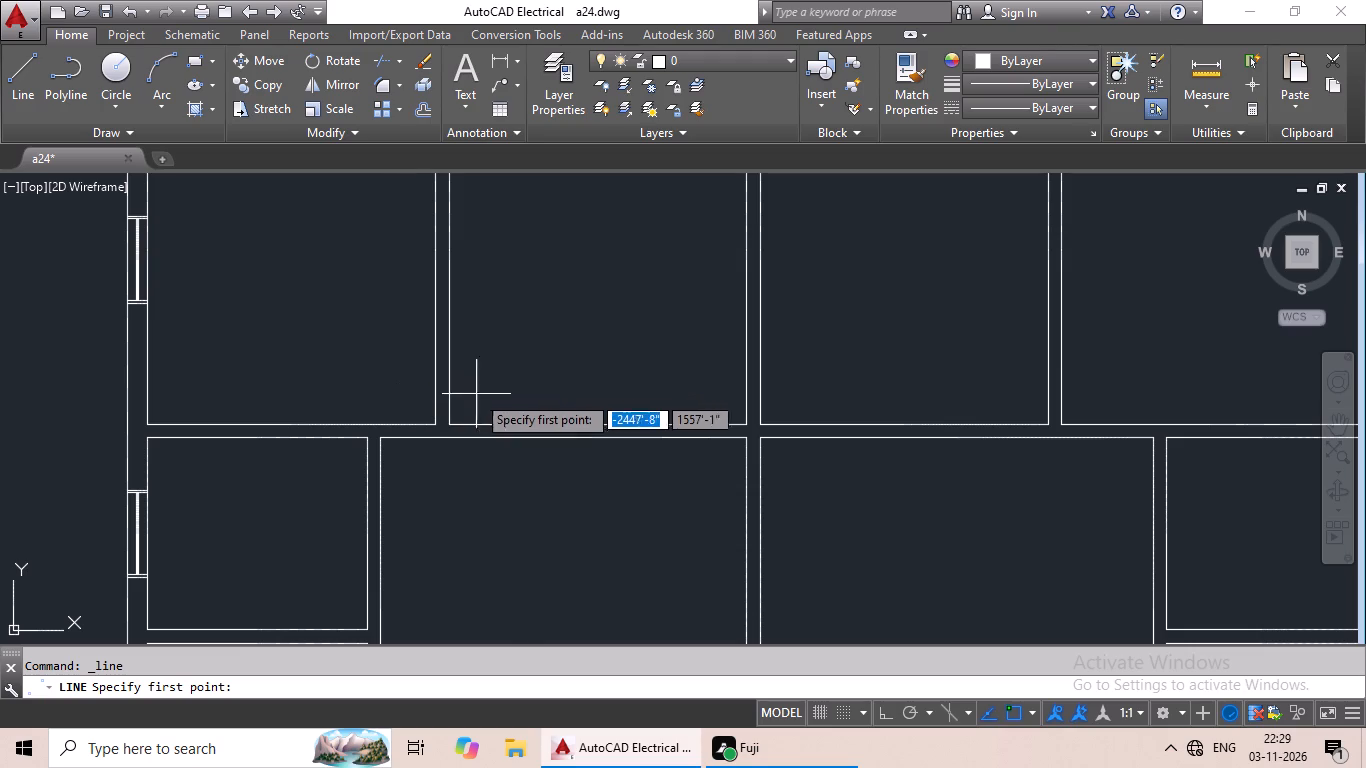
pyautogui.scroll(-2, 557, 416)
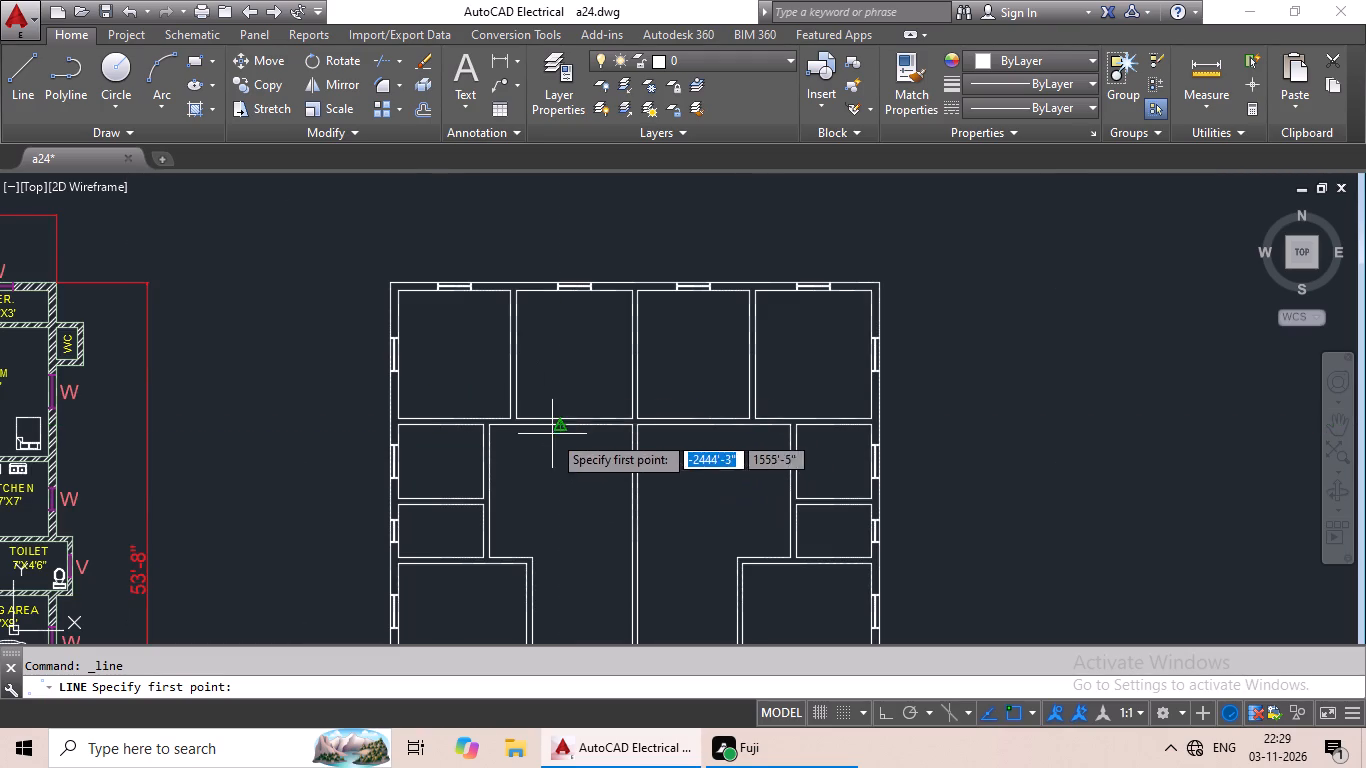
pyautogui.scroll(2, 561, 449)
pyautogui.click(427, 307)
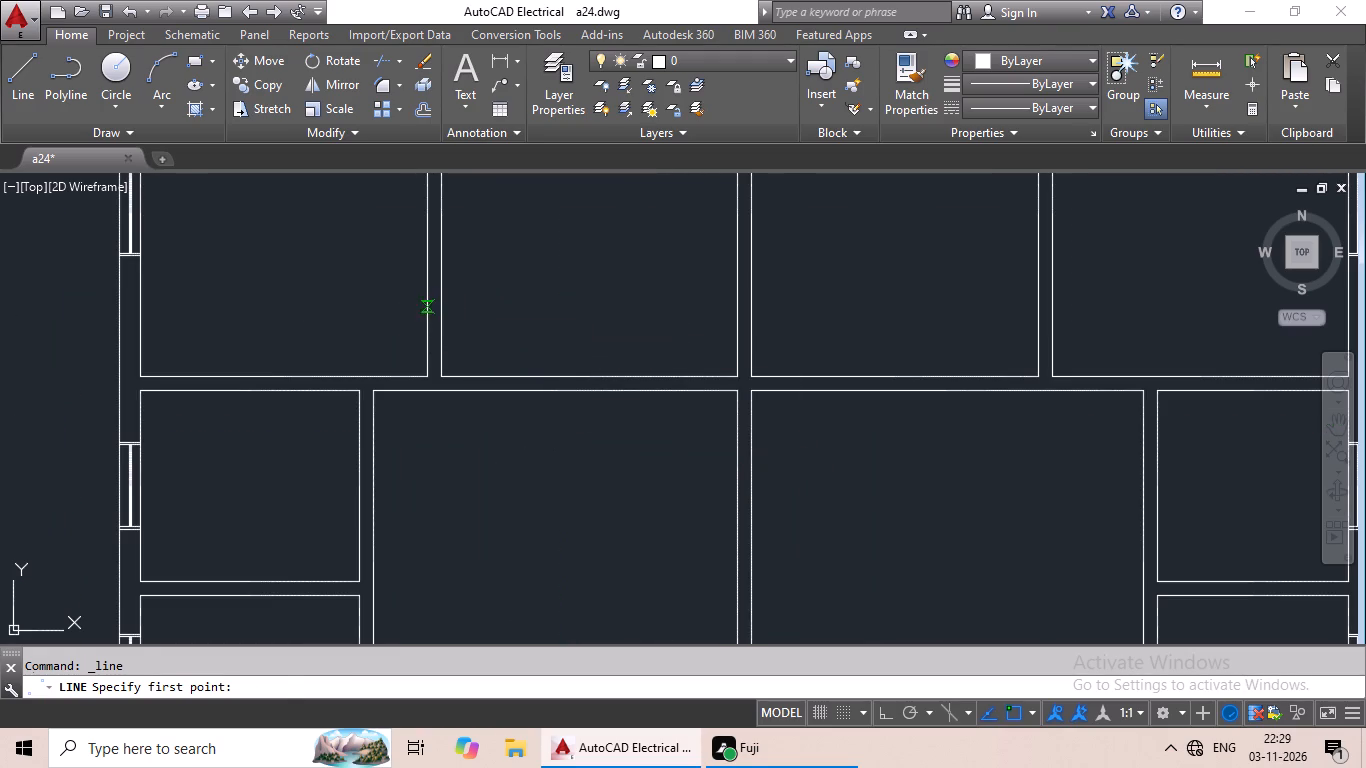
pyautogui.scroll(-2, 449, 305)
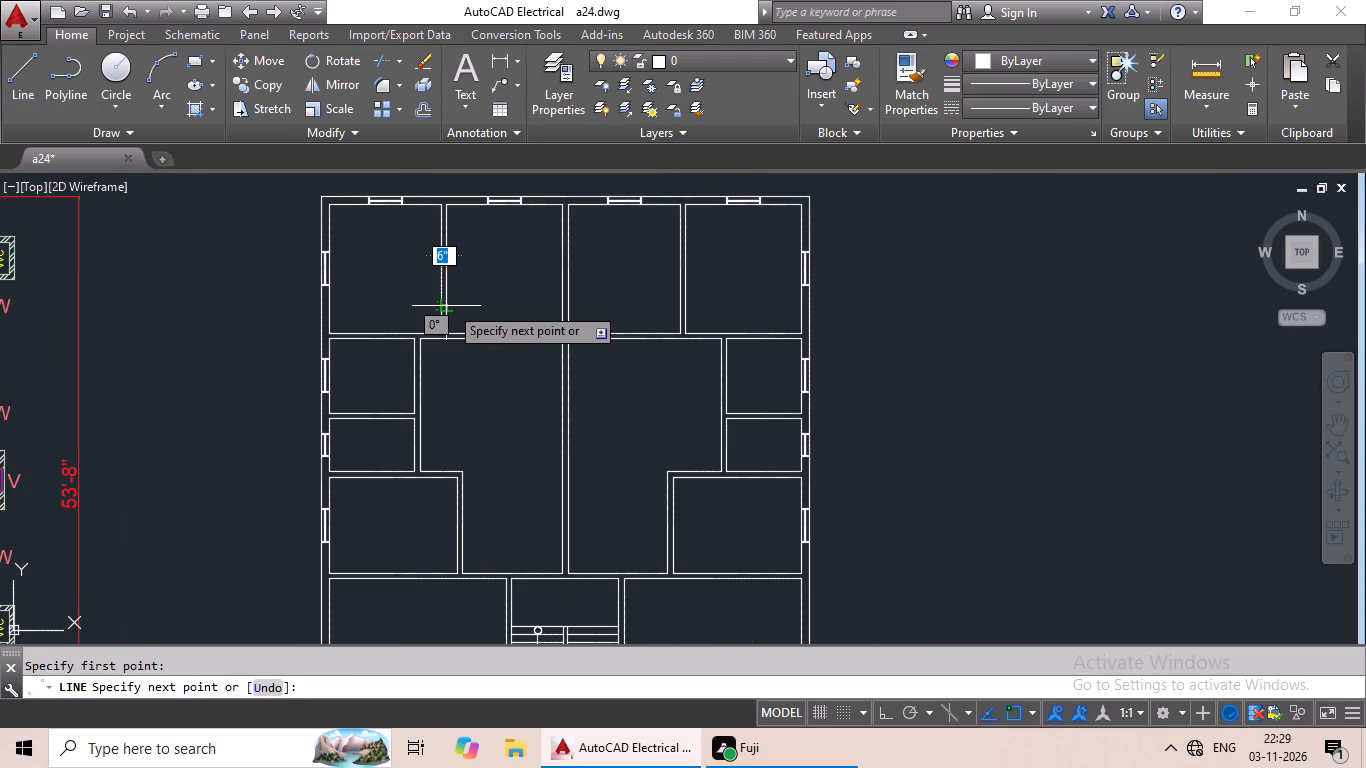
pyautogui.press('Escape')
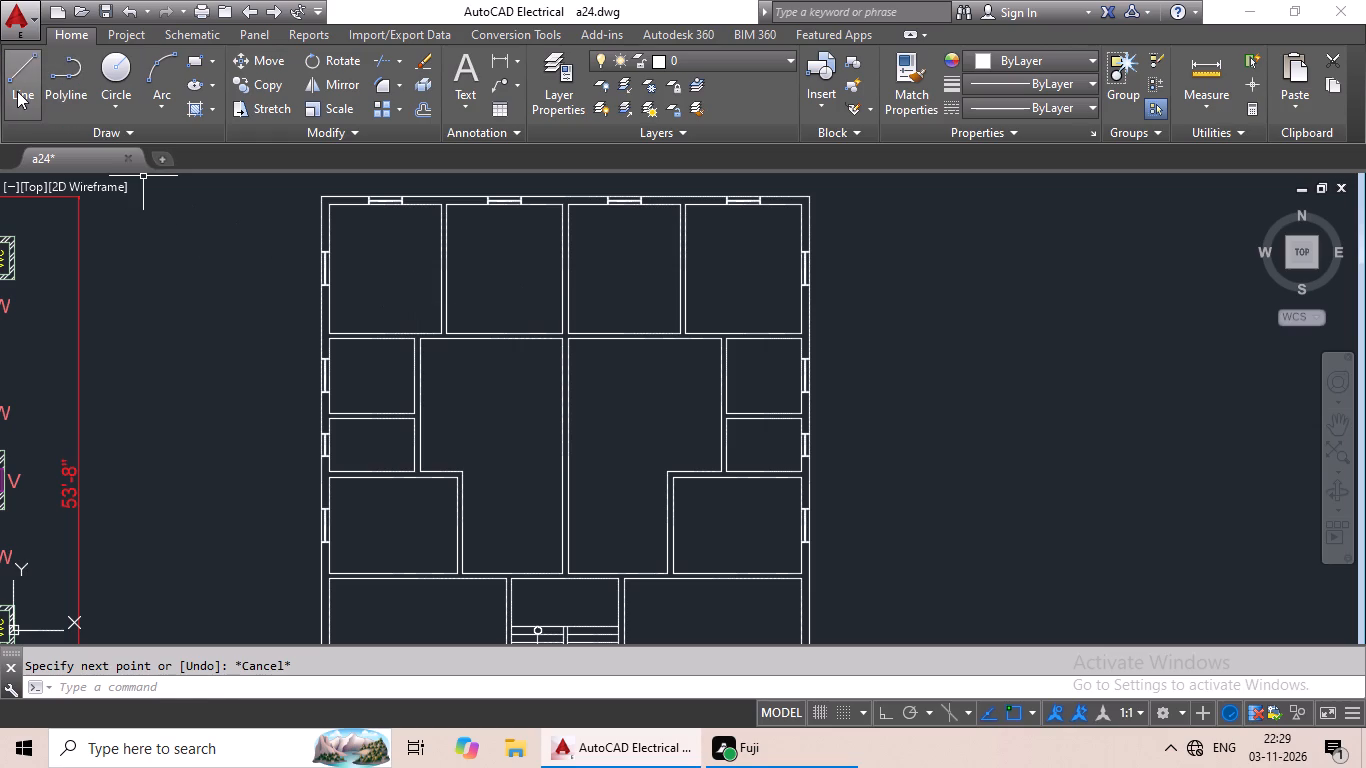
# Draw a 6" line straight across the wall between the first two top-row rooms, a little above that wall's lower end.
pyautogui.click(17, 91)
pyautogui.scroll(3, 486, 331)
pyautogui.moveTo(230, 281); pyautogui.dragTo(469, 400, button='middle')
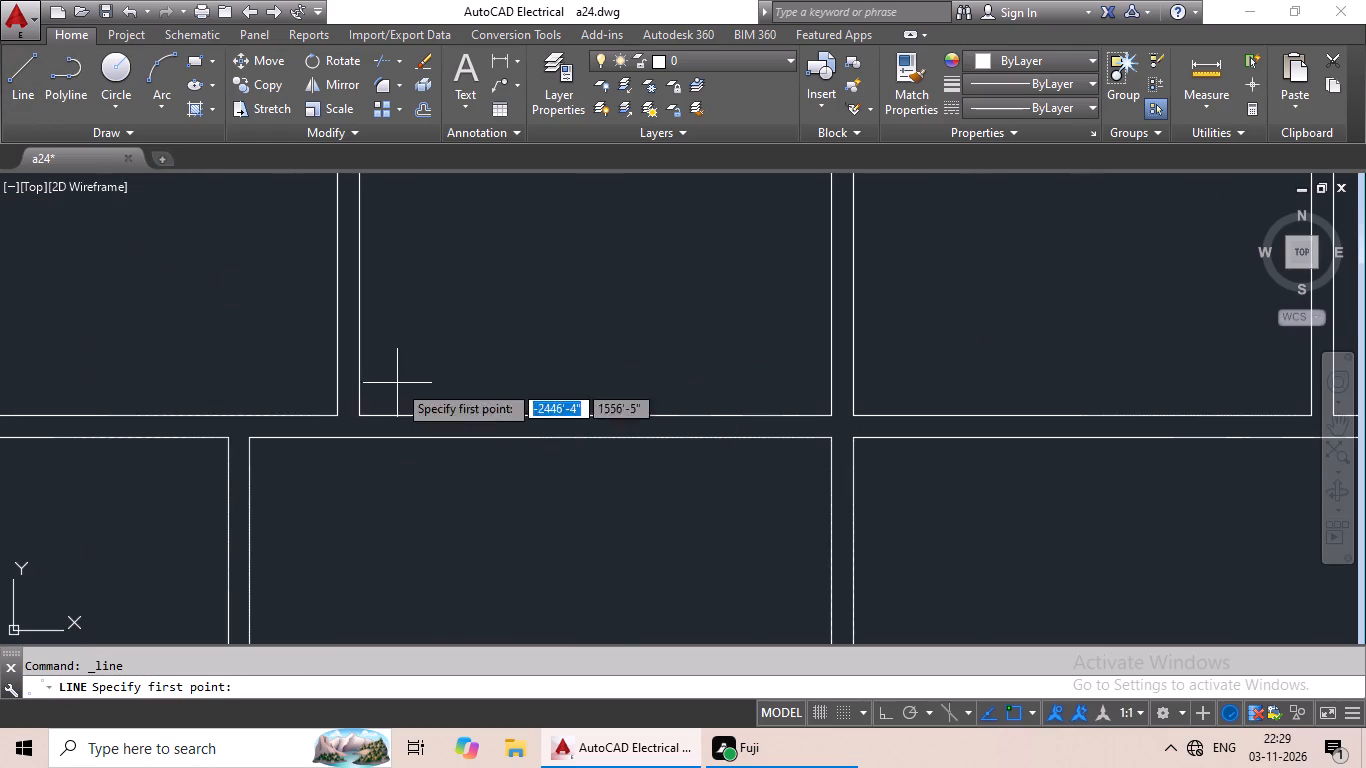
pyautogui.click(335, 365)
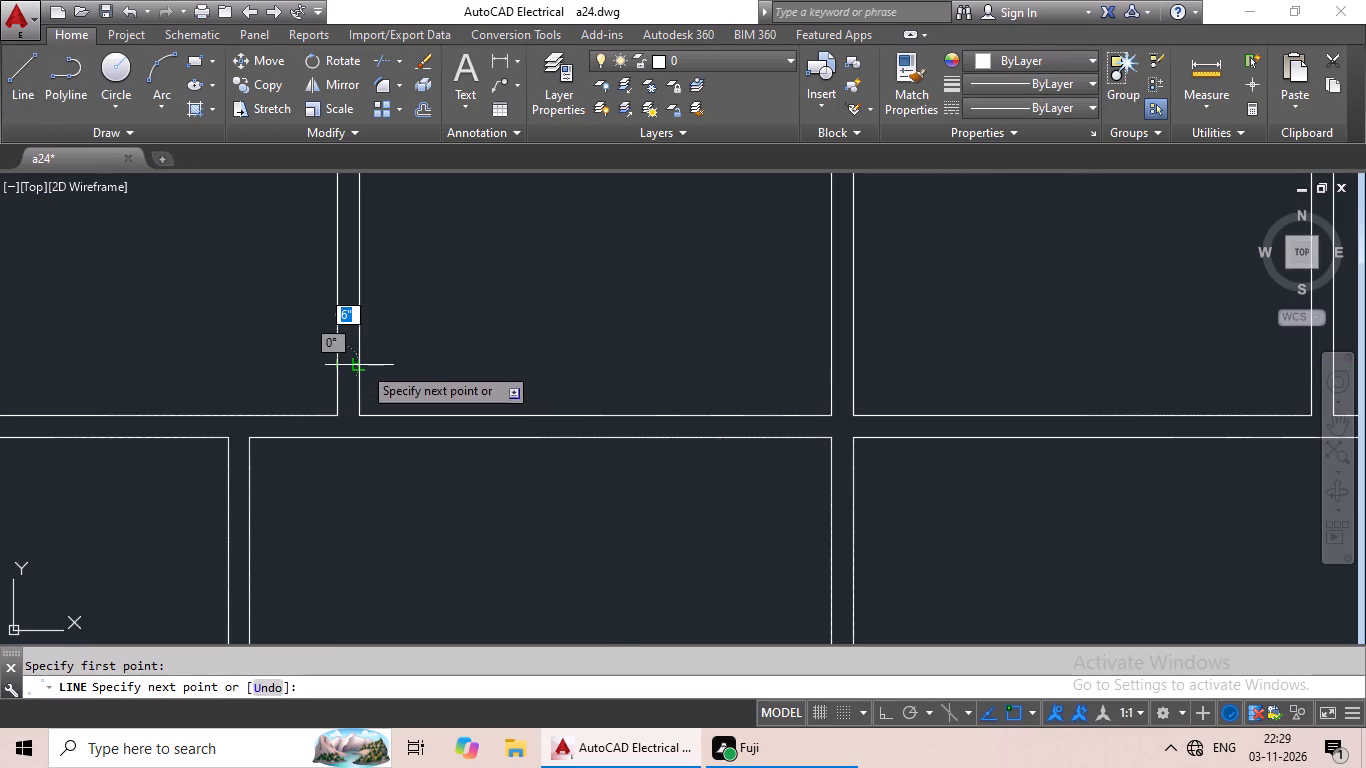
pyautogui.click(362, 365)
pyautogui.press('Escape')
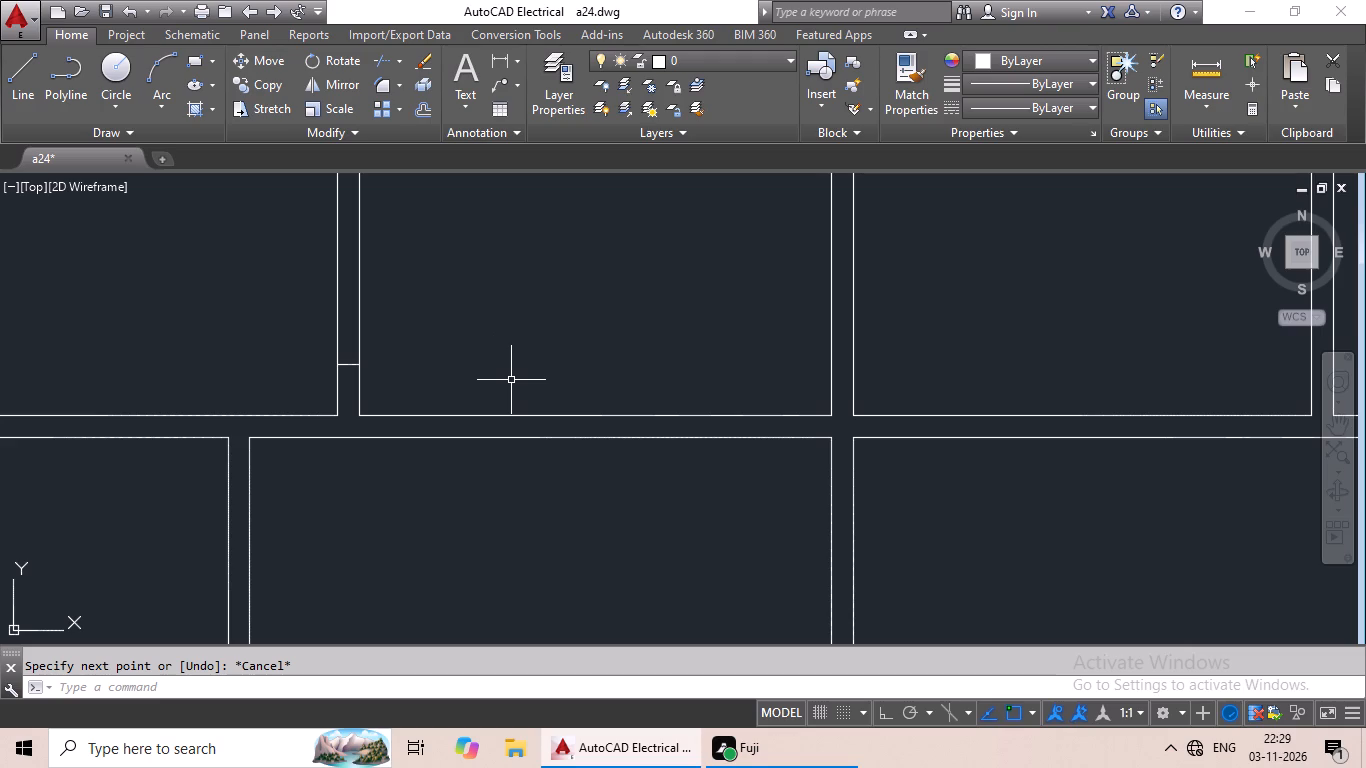
# Offset the short line across the wall between the first two top-row rooms upward by 3'.
pyautogui.press('o')
pyautogui.press('Return')
pyautogui.write("3'")
pyautogui.press('Return')
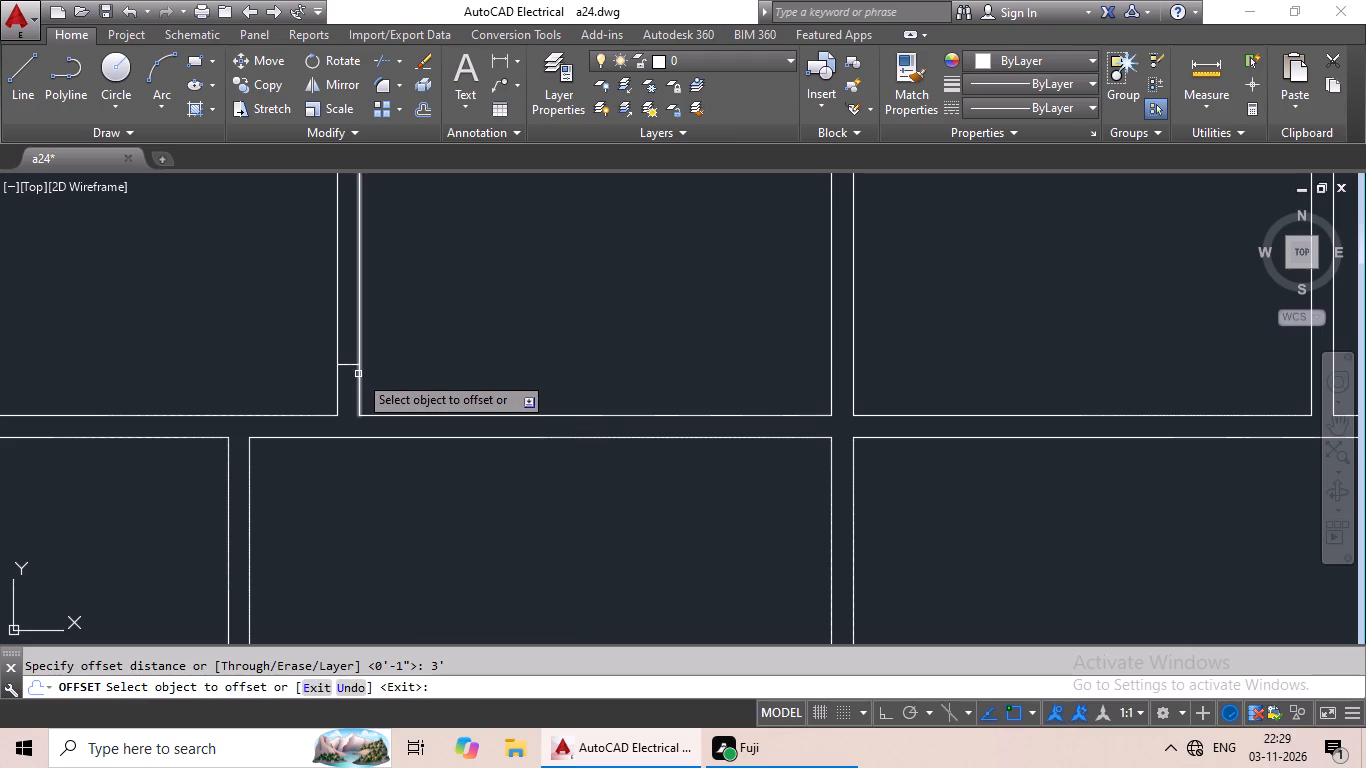
pyautogui.moveTo(351, 364); pyautogui.dragTo(355, 340)
pyautogui.click(357, 317)
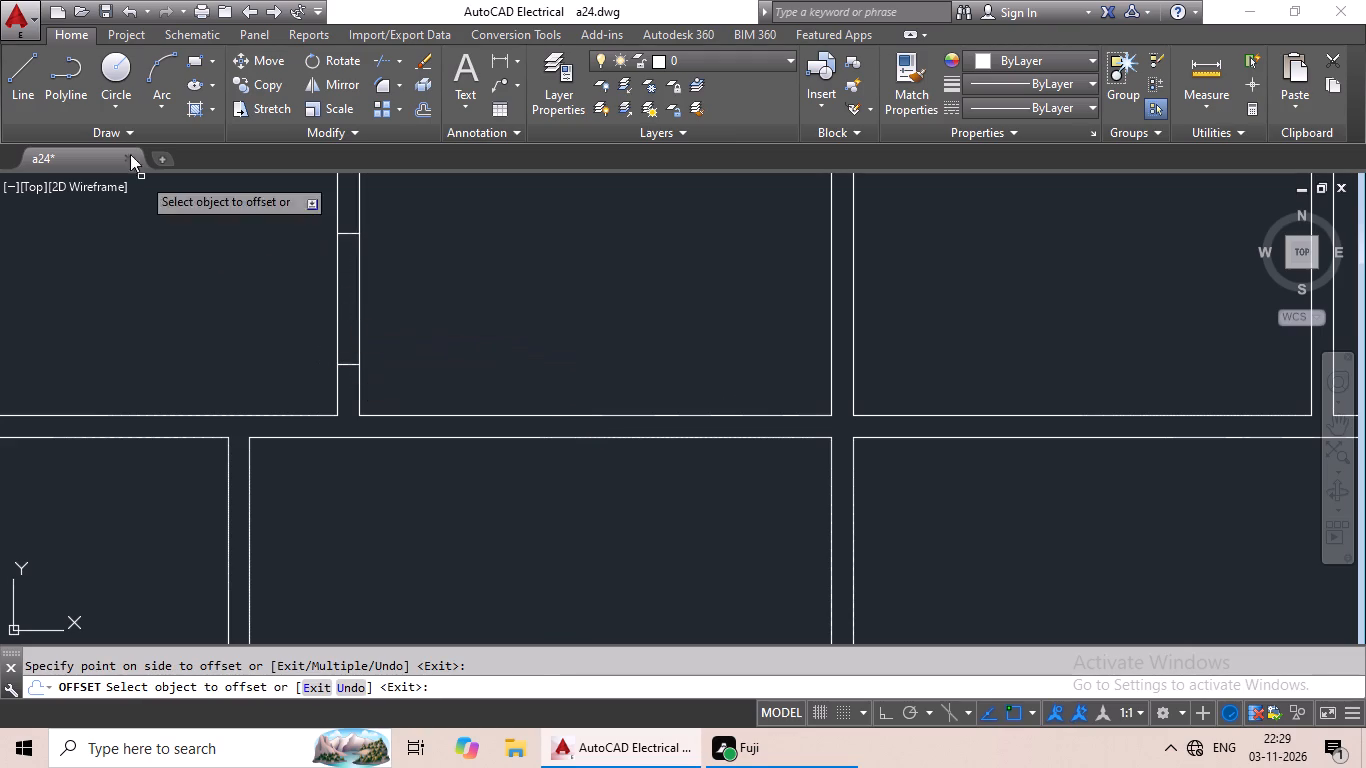
# Draw a line straight across the inner side wall of the left upper small room, slightly above that room's lower wall.
pyautogui.click(22, 85)
pyautogui.scroll(-3, 244, 368)
pyautogui.moveTo(246, 378); pyautogui.dragTo(494, 407, button='middle')
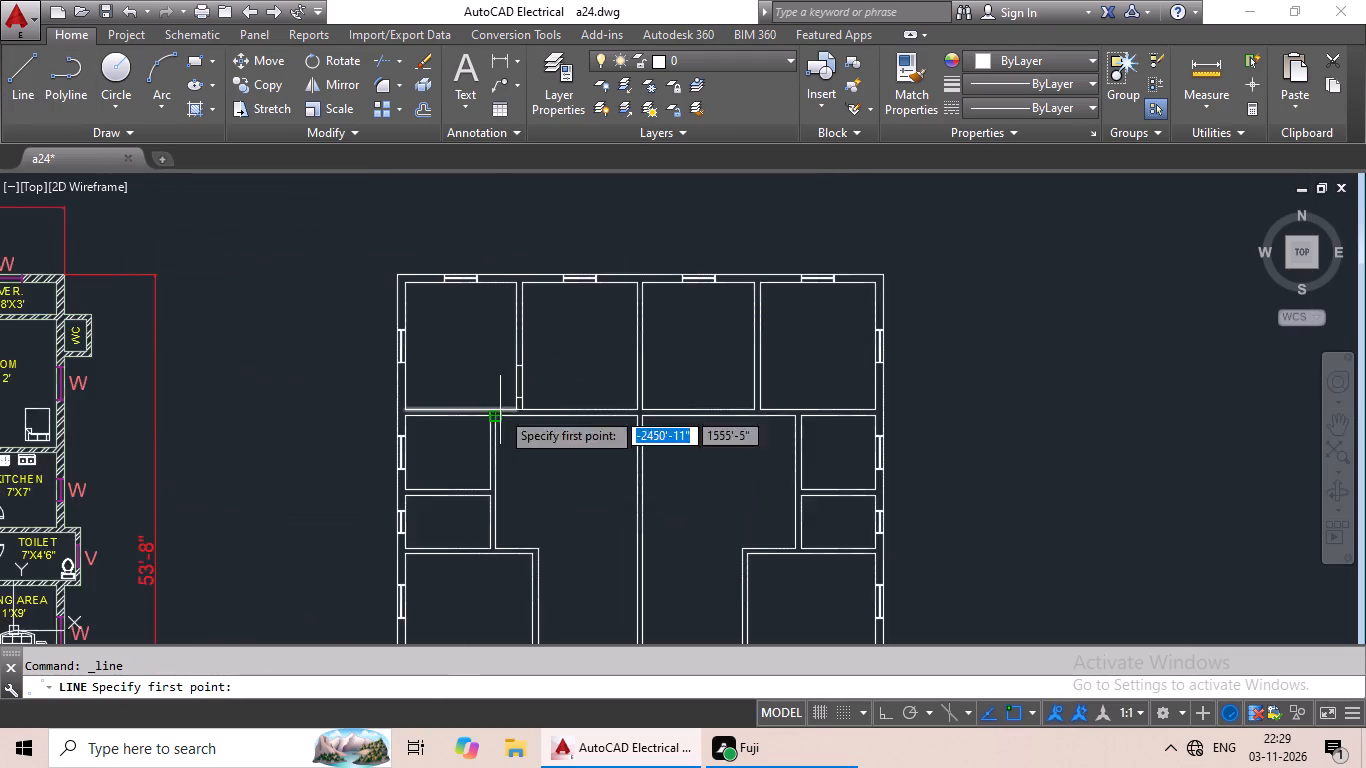
pyautogui.scroll(-1, 490, 435)
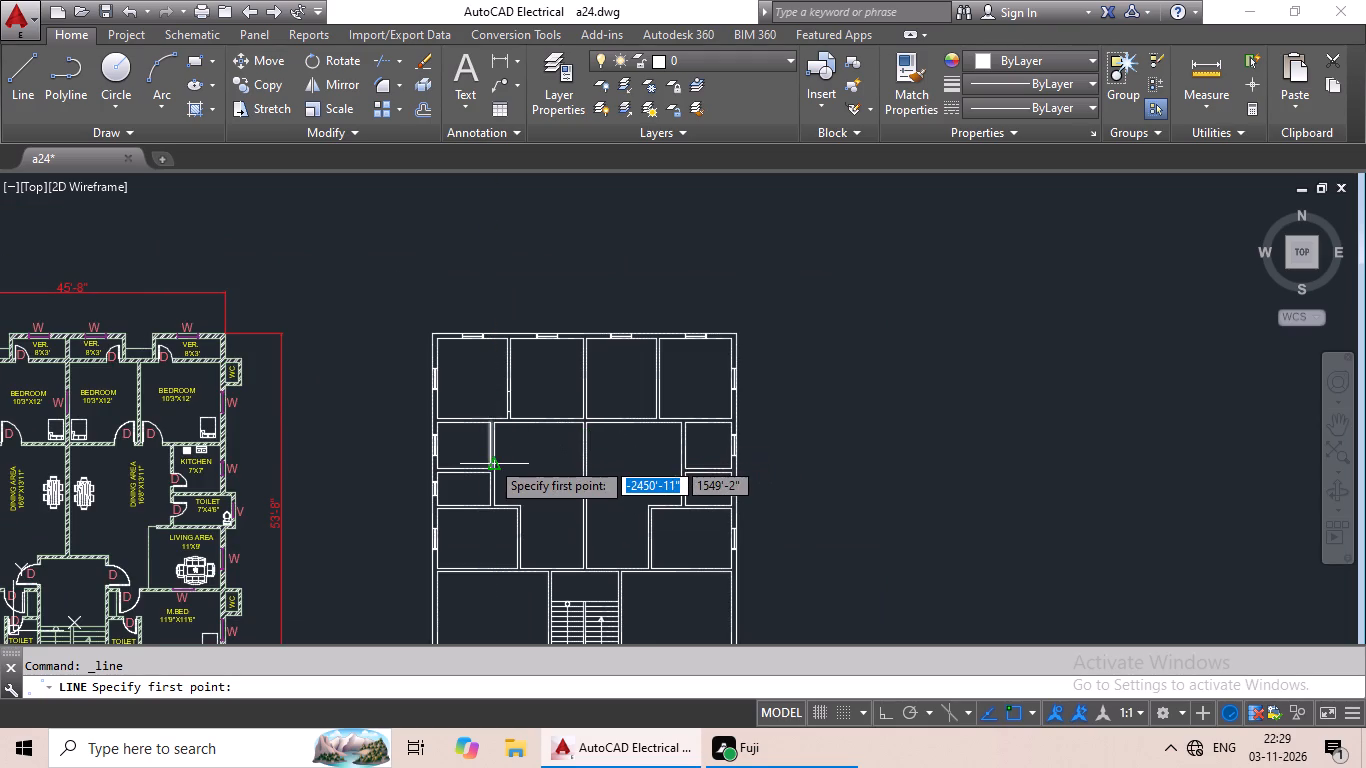
pyautogui.scroll(2, 490, 460)
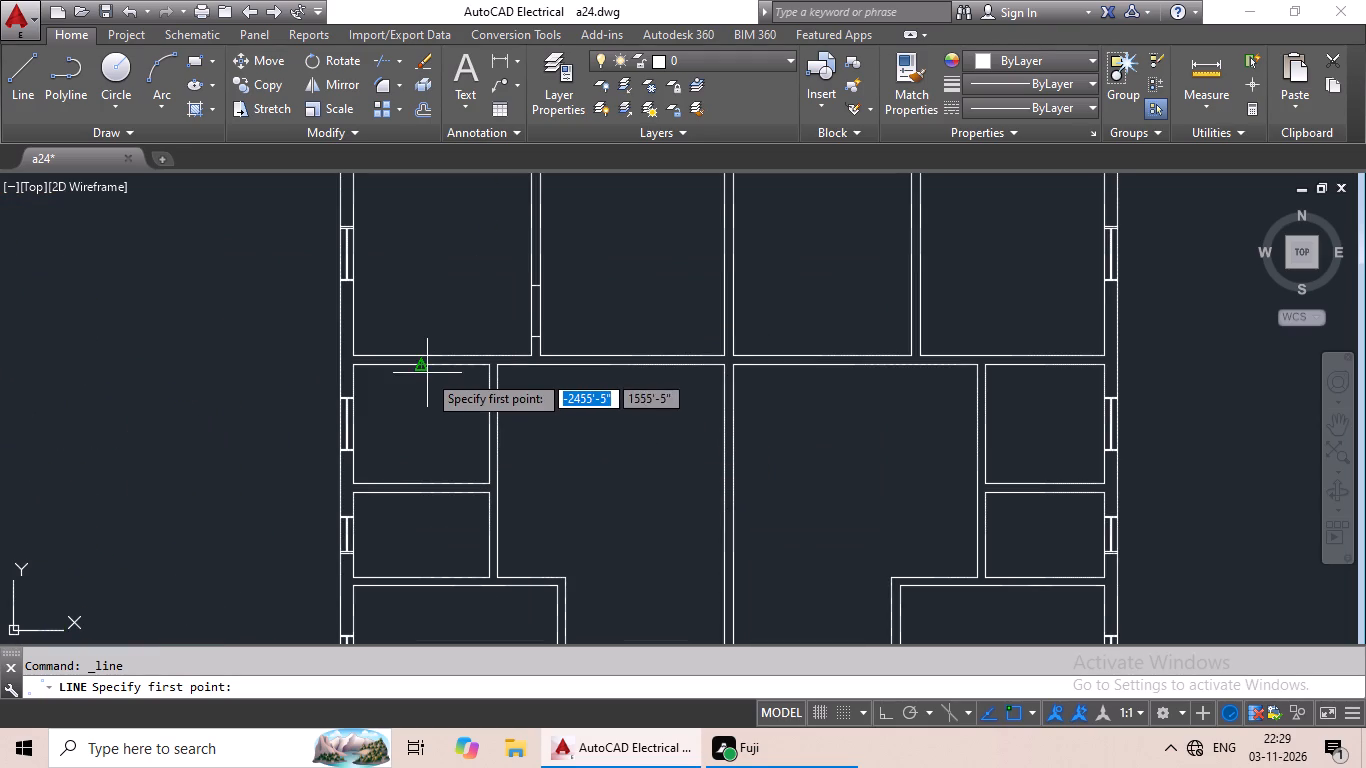
pyautogui.scroll(2, 487, 446)
pyautogui.moveTo(496, 454); pyautogui.dragTo(500, 367, button='middle')
pyautogui.scroll(1, 496, 429)
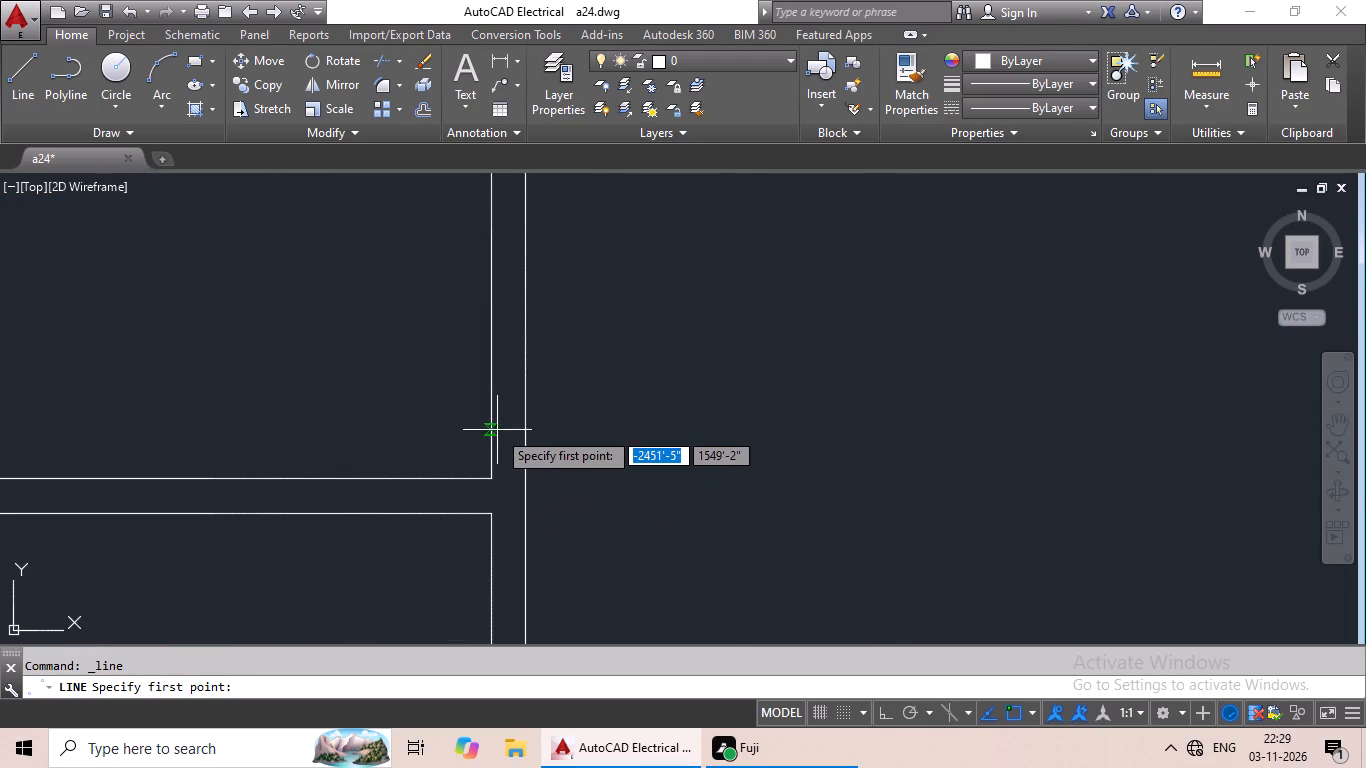
pyautogui.click(493, 409)
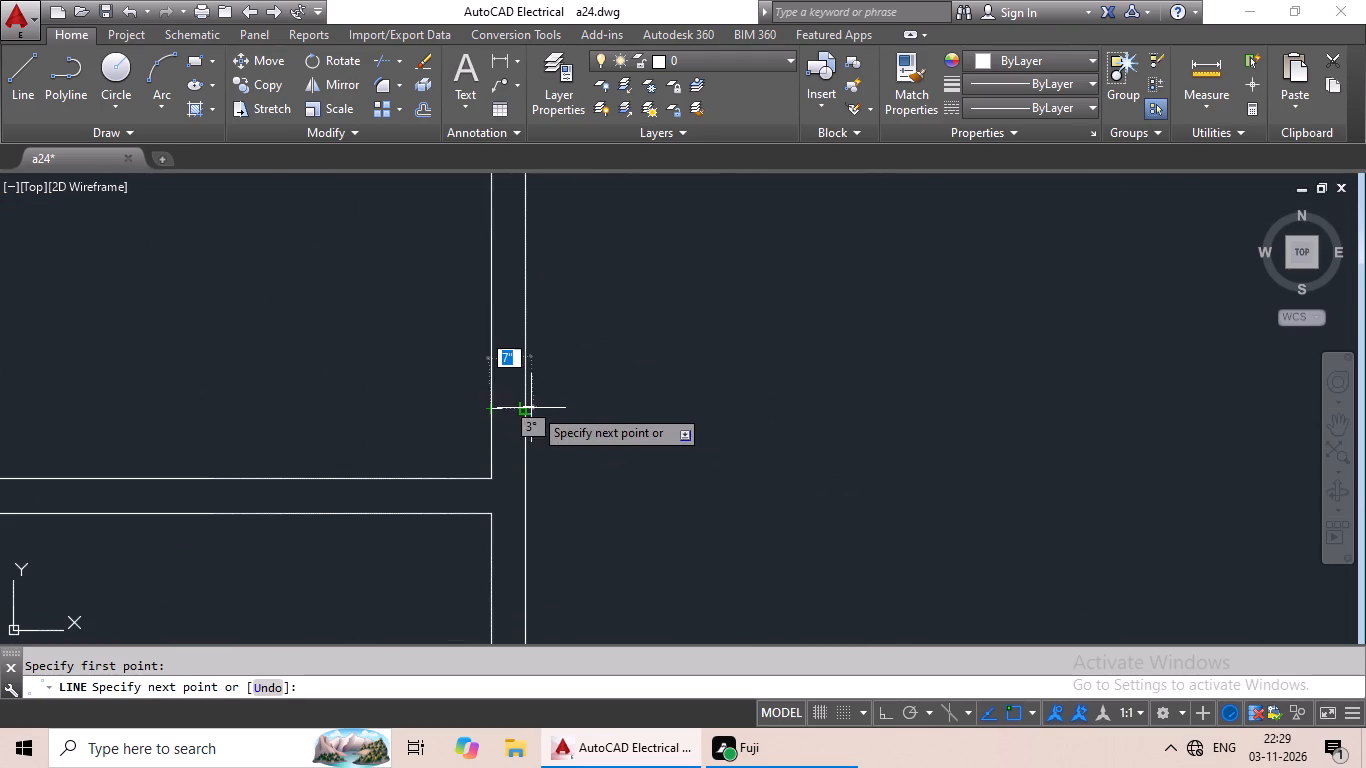
pyautogui.click(523, 410)
pyautogui.scroll(-4, 616, 399)
pyautogui.press('Escape')
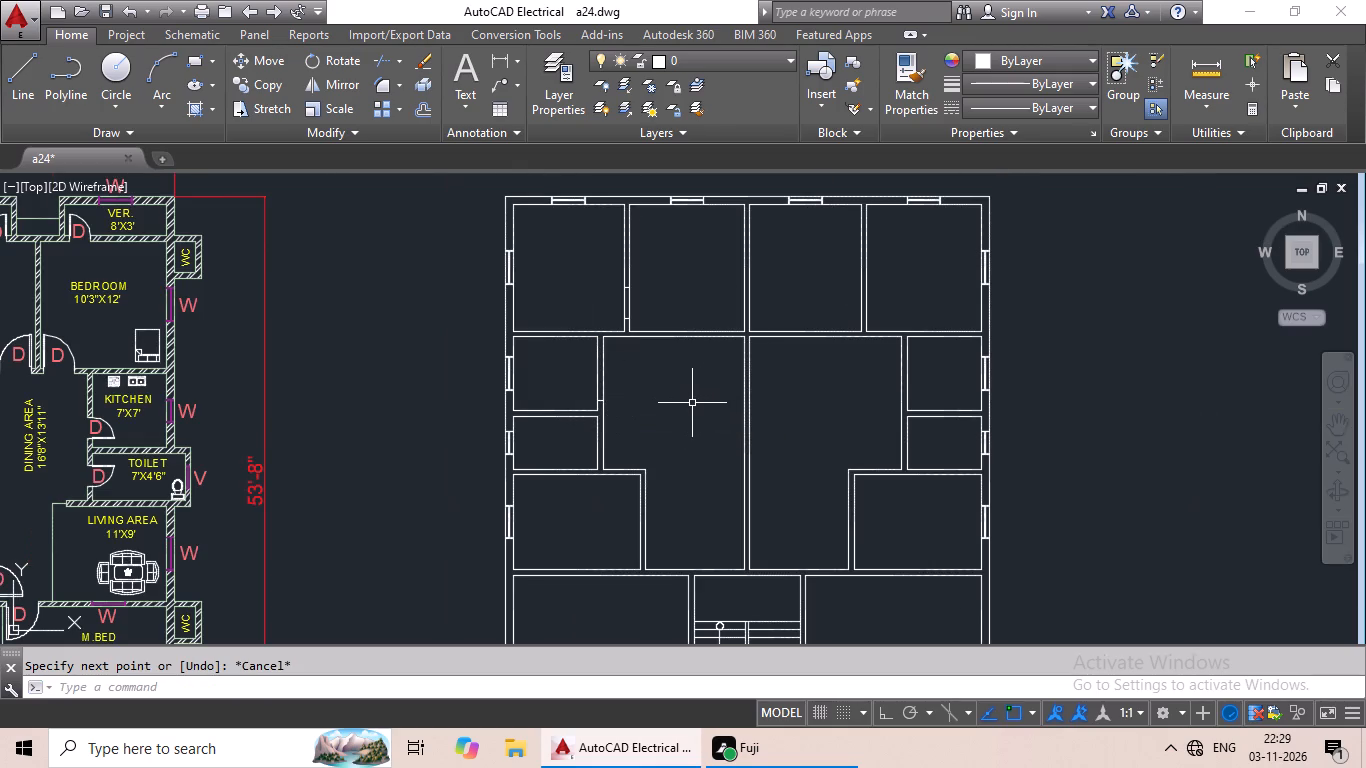
# Offset the short line across the left upper small room's inner side wall upward by 3'.
pyautogui.press('o')
pyautogui.press('Return')
pyautogui.write("3'")
pyautogui.press('Return')
pyautogui.scroll(2, 613, 408)
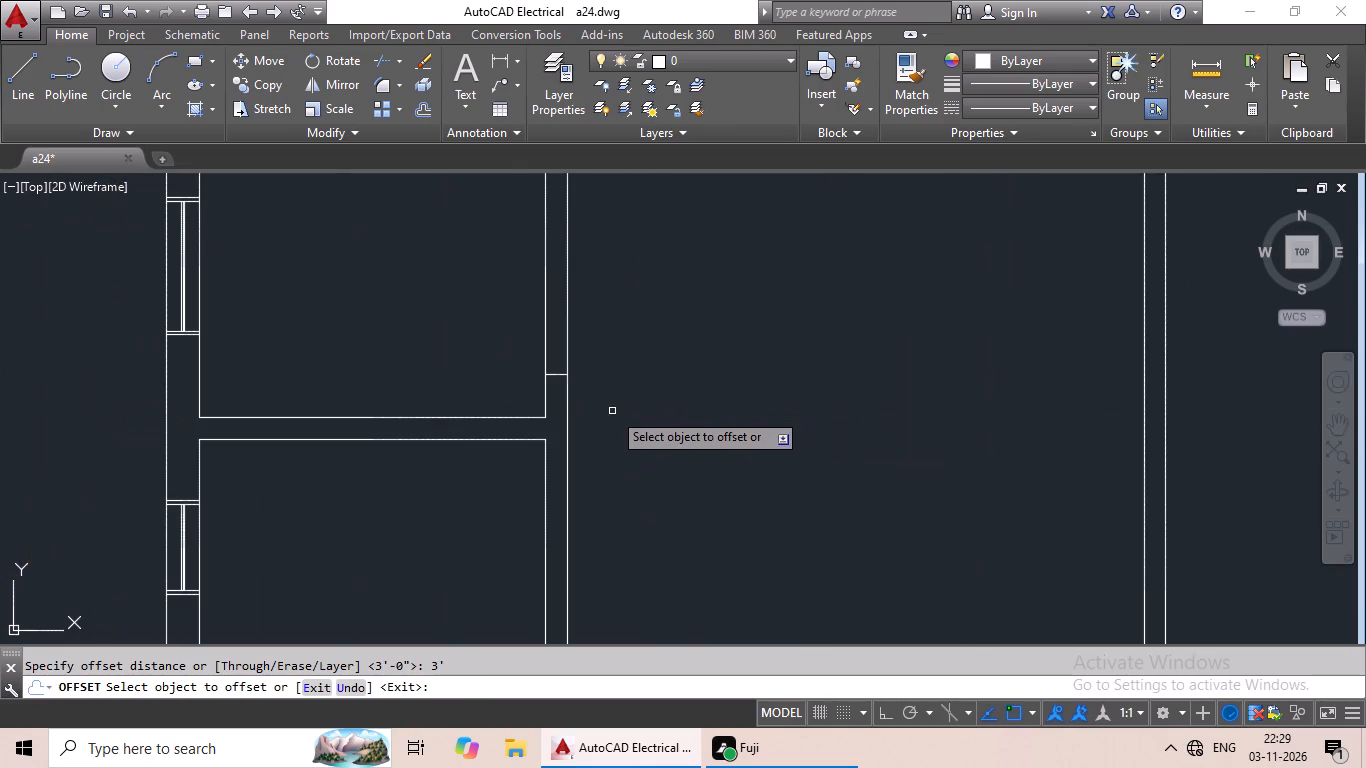
pyautogui.scroll(1, 612, 411)
pyautogui.moveTo(559, 375); pyautogui.dragTo(559, 363)
pyautogui.click(559, 331)
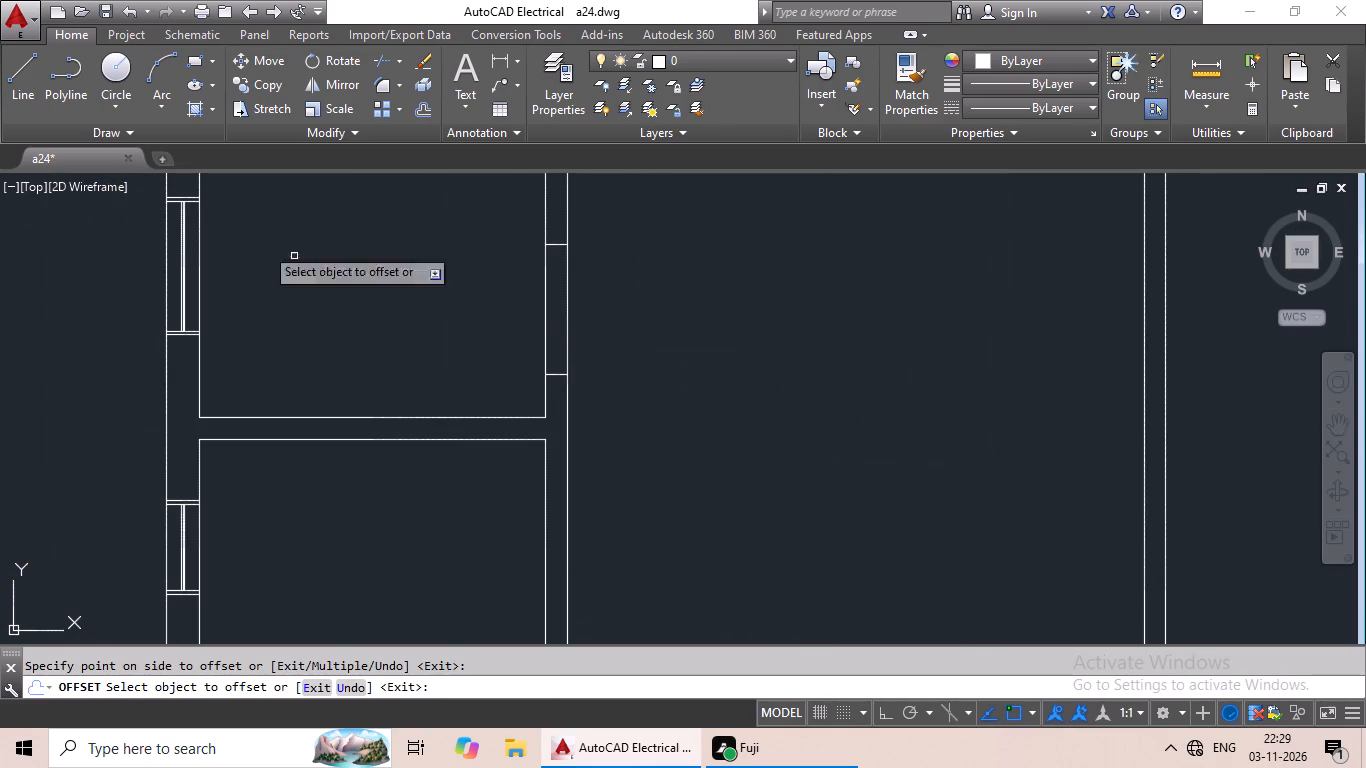
# Draw a 6" line straight across the wall below the second top-row room, slightly left of the central wall.
pyautogui.click(11, 89)
pyautogui.scroll(-3, 685, 352)
pyautogui.moveTo(767, 357); pyautogui.dragTo(581, 371, button='middle')
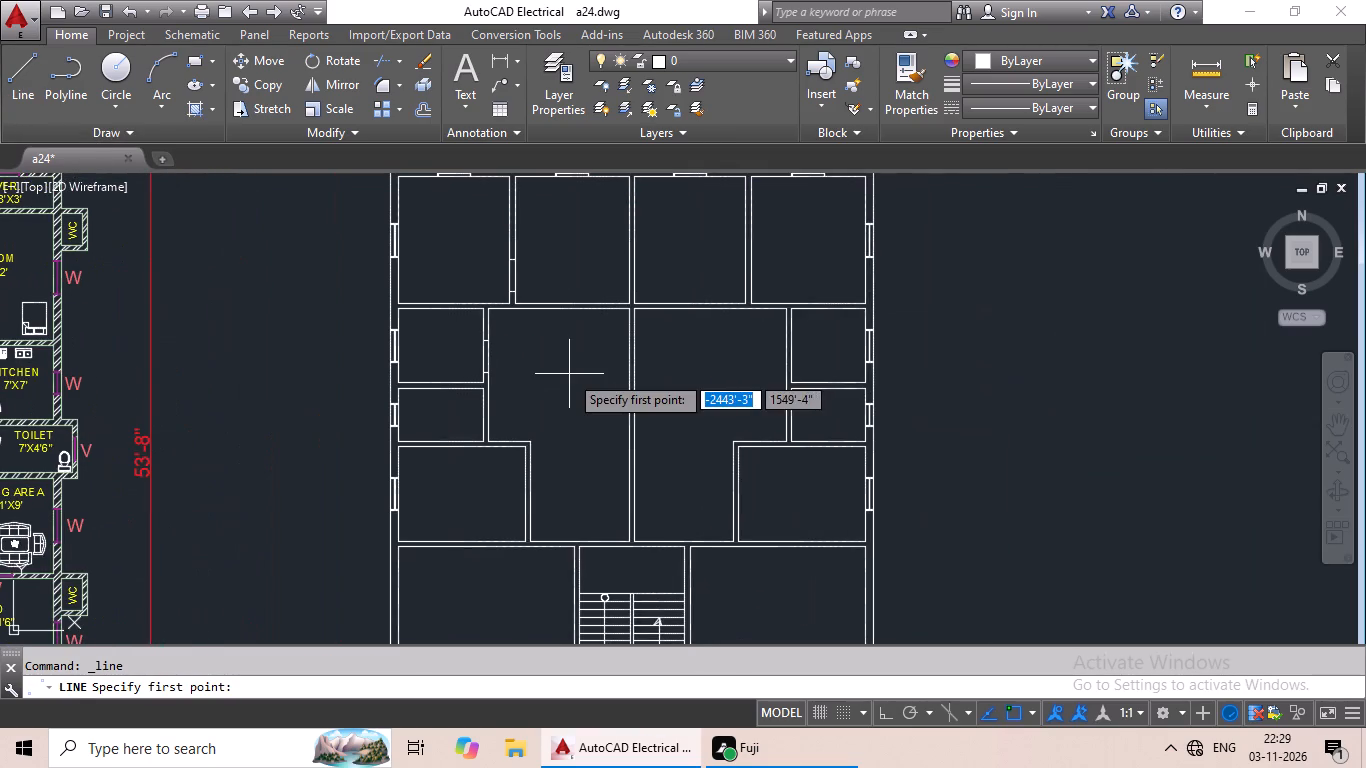
pyautogui.moveTo(569, 375); pyautogui.dragTo(500, 426, button='middle')
pyautogui.scroll(1, 510, 397)
pyautogui.moveTo(513, 396); pyautogui.dragTo(473, 470, button='middle')
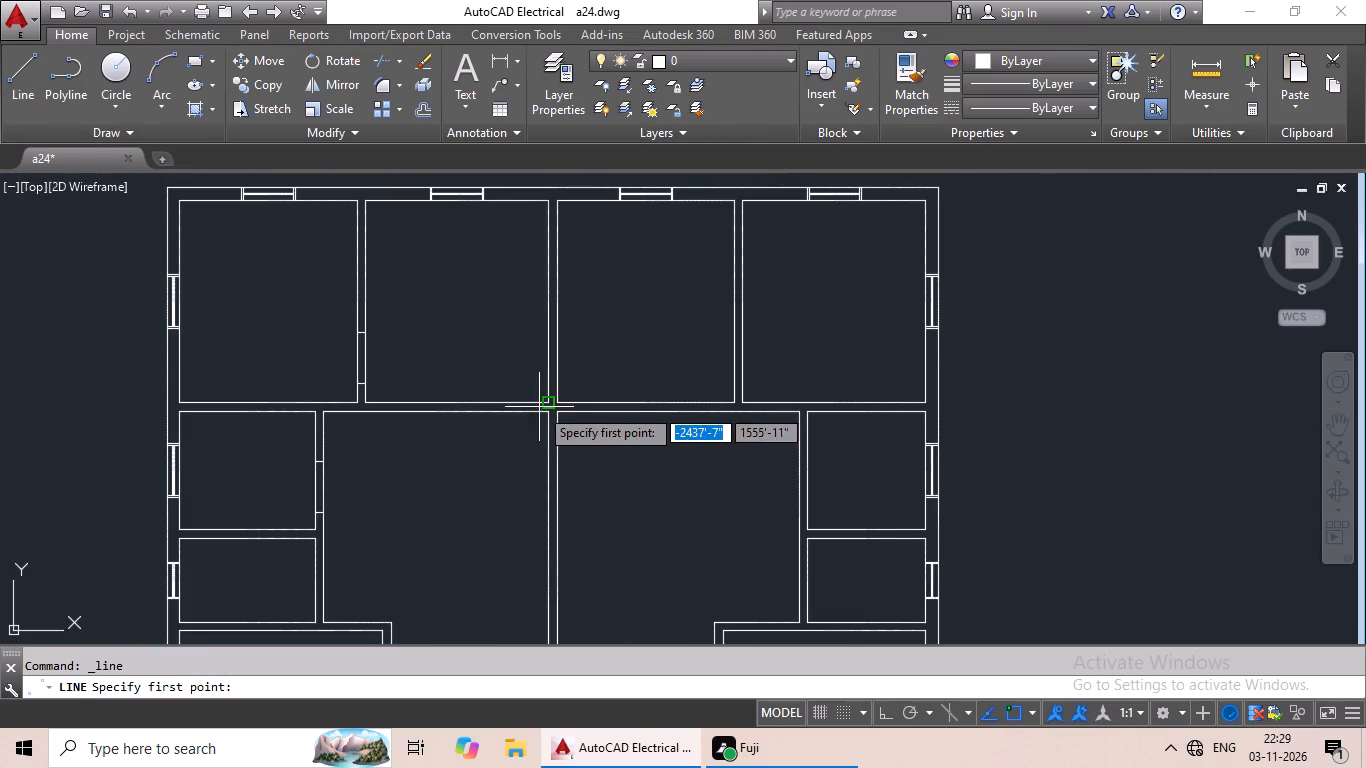
pyautogui.scroll(2, 514, 412)
pyautogui.scroll(-1, 489, 420)
pyautogui.scroll(2, 445, 428)
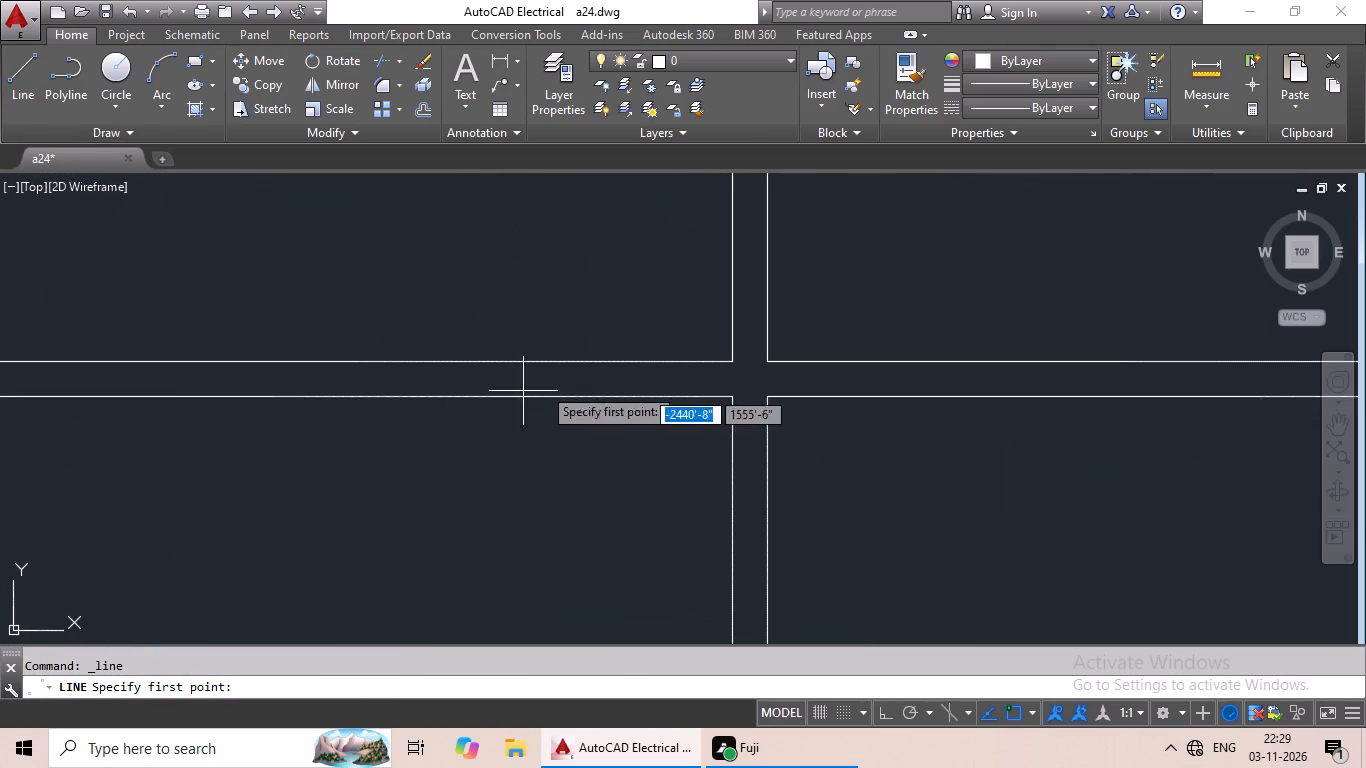
pyautogui.click(661, 359)
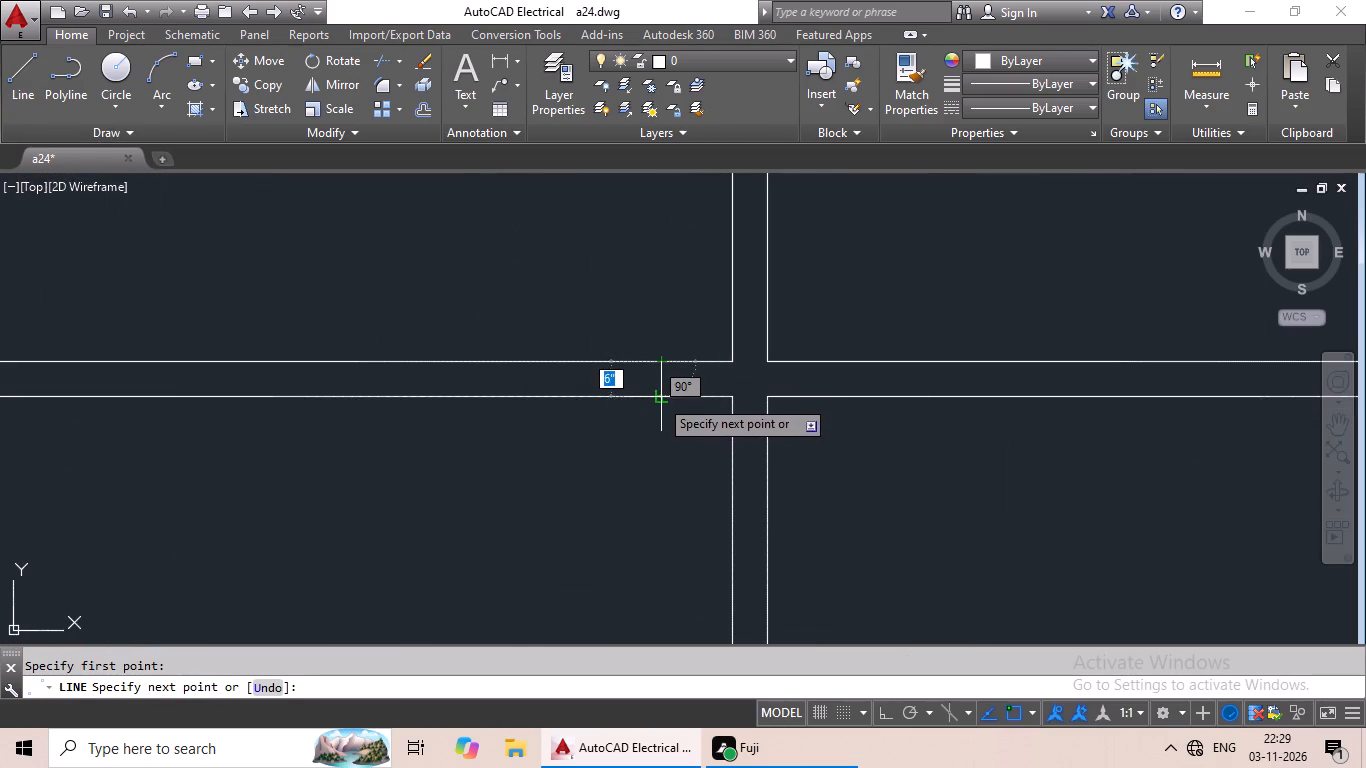
pyautogui.click(659, 398)
pyautogui.press('Escape')
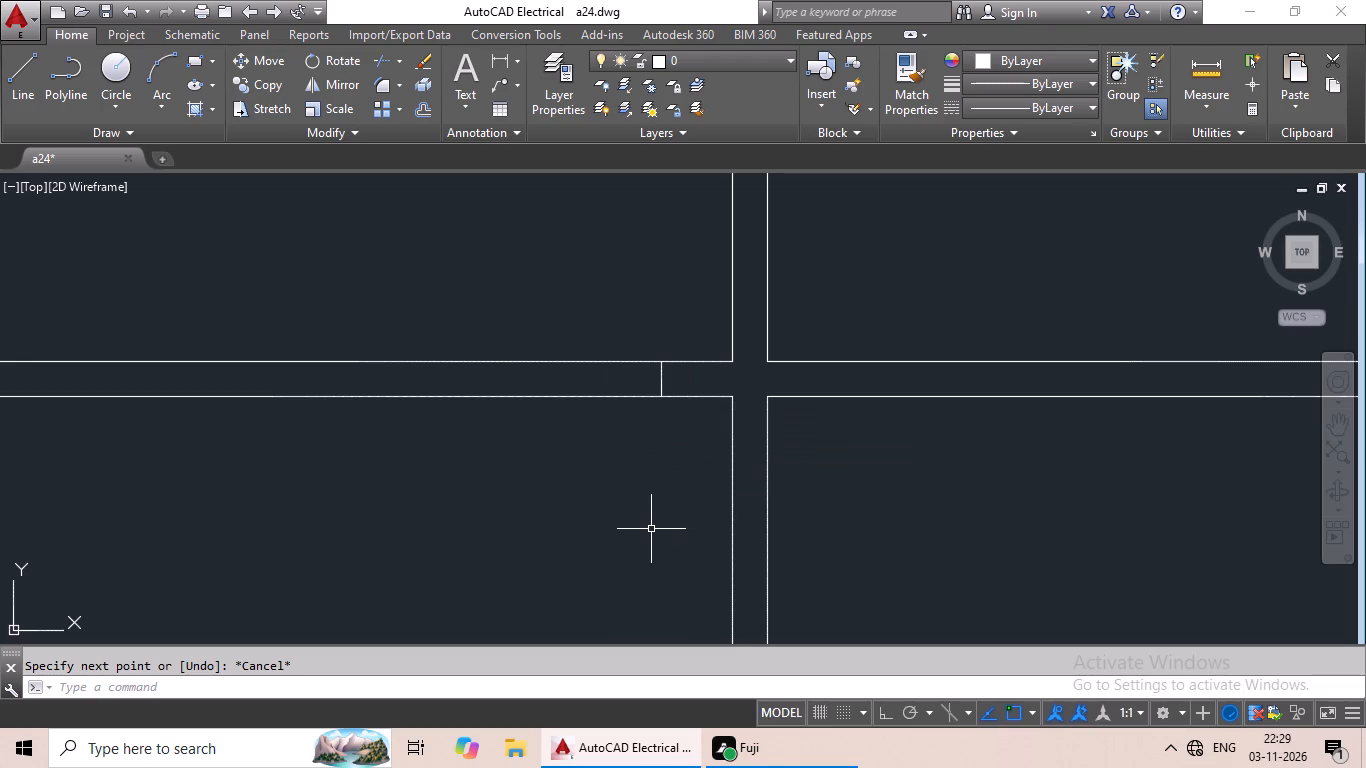
# Offset the short line across the wall below the second top-row room 3' to the left, away from the central wall.
pyautogui.press('o')
pyautogui.press('Return')
pyautogui.write("3'")
pyautogui.press('Return')
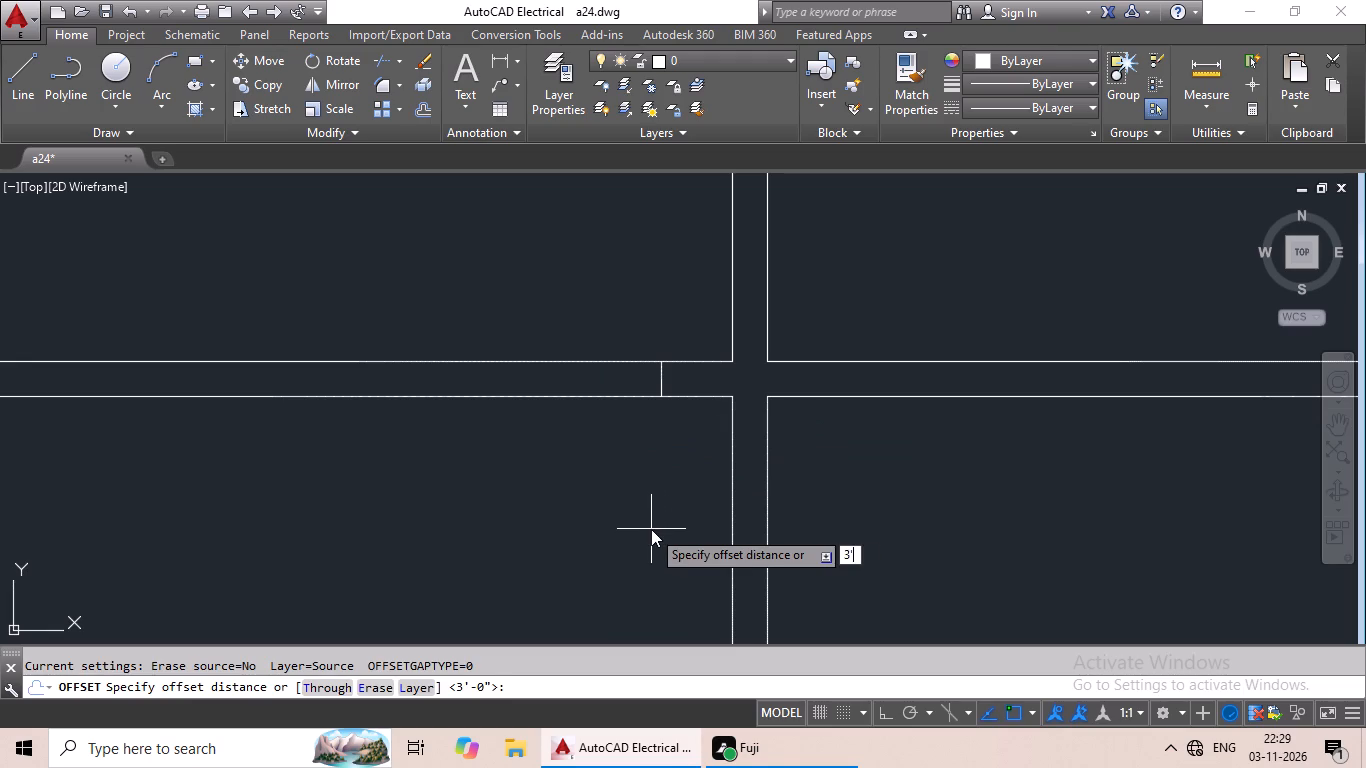
pyautogui.moveTo(662, 382); pyautogui.dragTo(622, 388)
pyautogui.click(528, 396)
# Draw a line straight across the wall below the third top-row room, slightly right of the central wall.
pyautogui.click(29, 100)
pyautogui.scroll(-4, 568, 466)
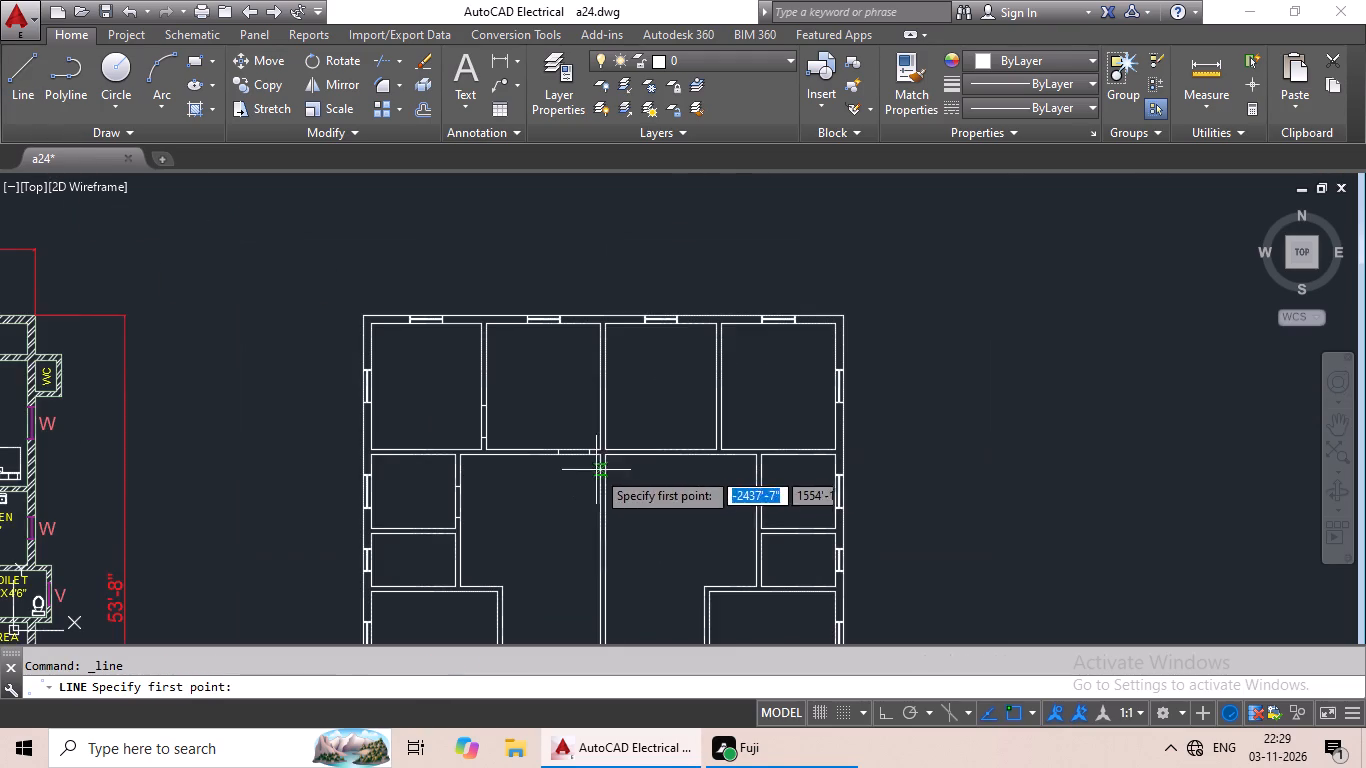
pyautogui.moveTo(619, 471); pyautogui.dragTo(662, 419, button='middle')
pyautogui.scroll(1, 663, 384)
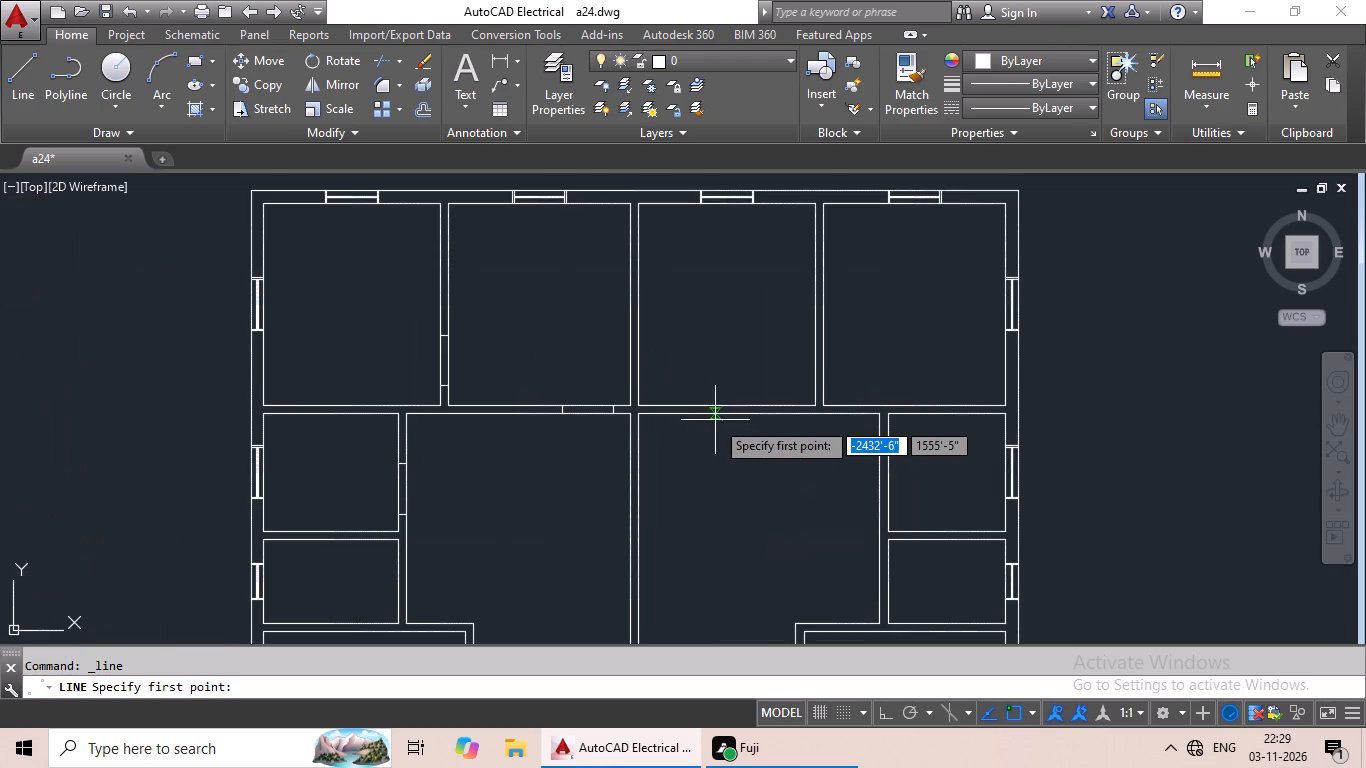
pyautogui.scroll(3, 715, 420)
pyautogui.scroll(1, 541, 369)
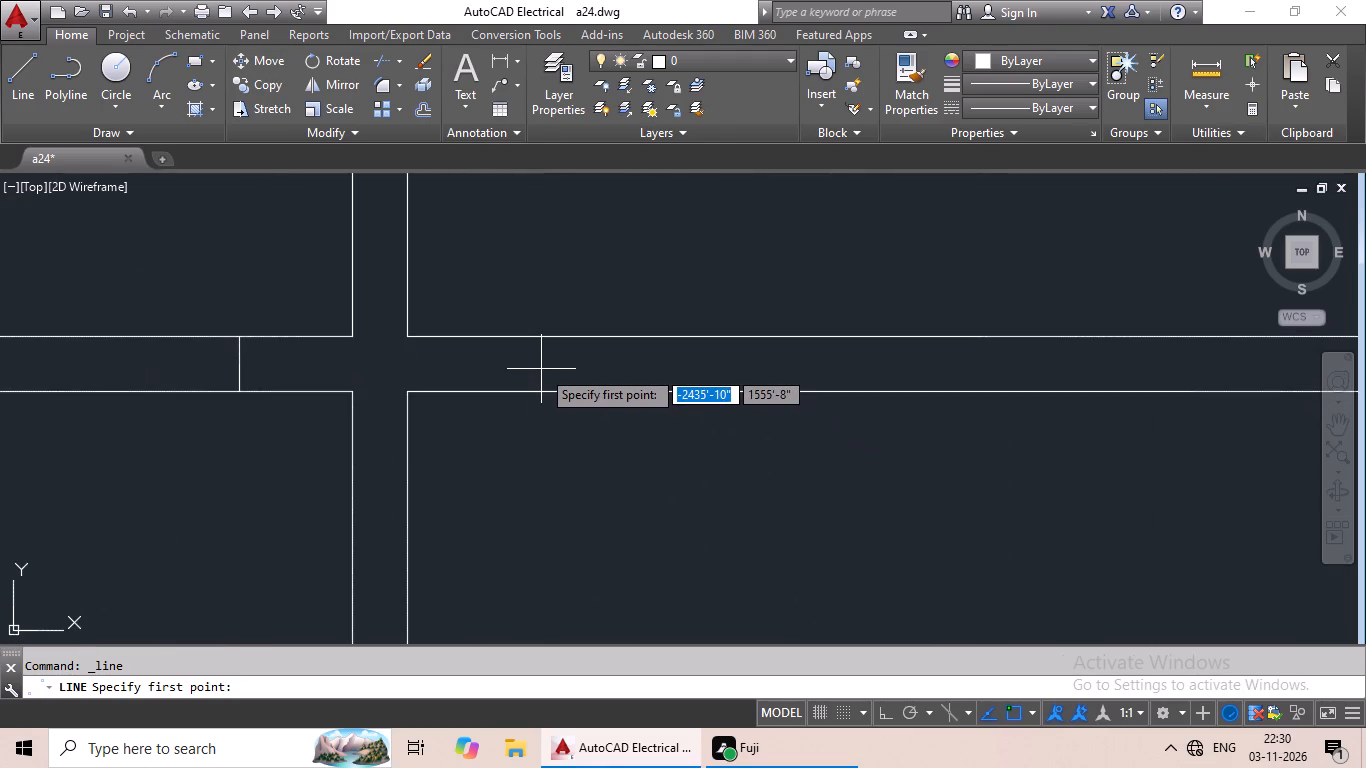
pyautogui.scroll(-1, 539, 367)
pyautogui.click(519, 348)
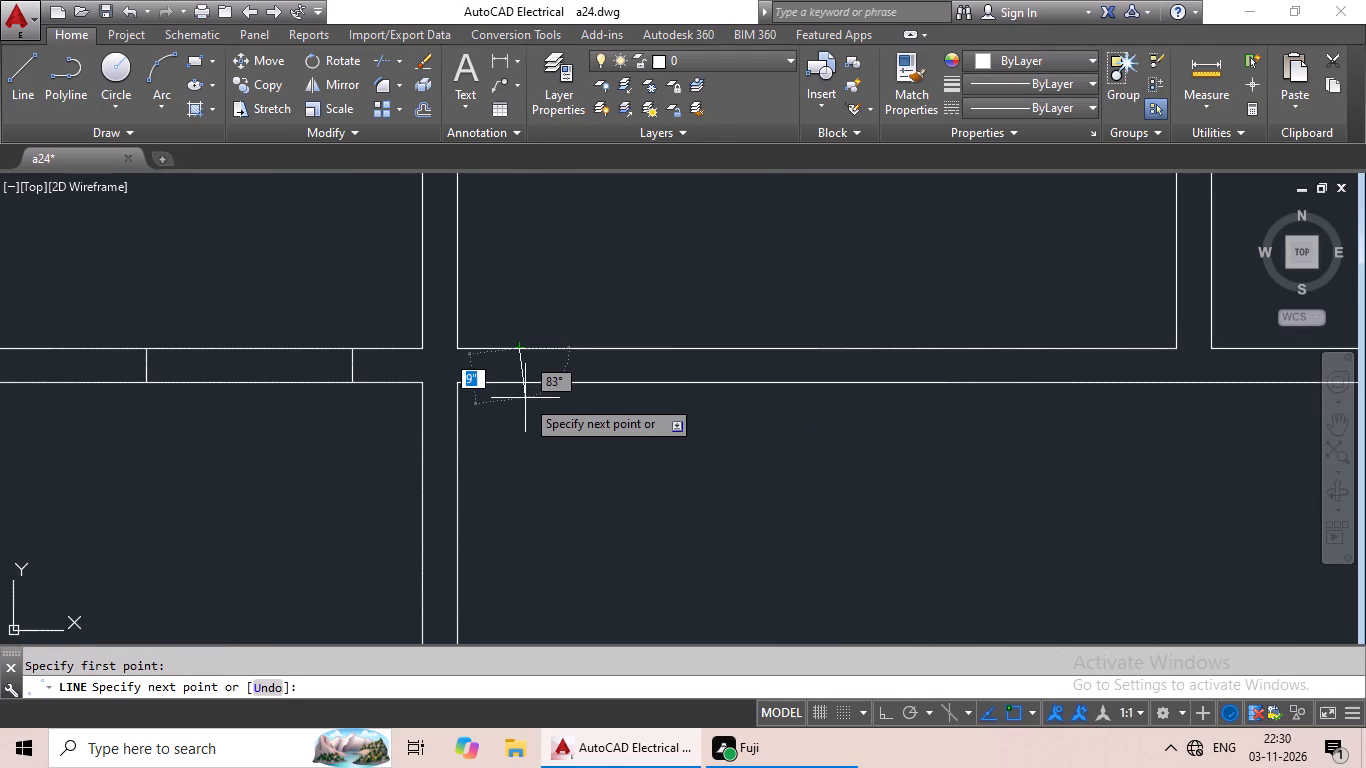
pyautogui.click(518, 386)
pyautogui.press('Escape')
pyautogui.scroll(-1, 867, 519)
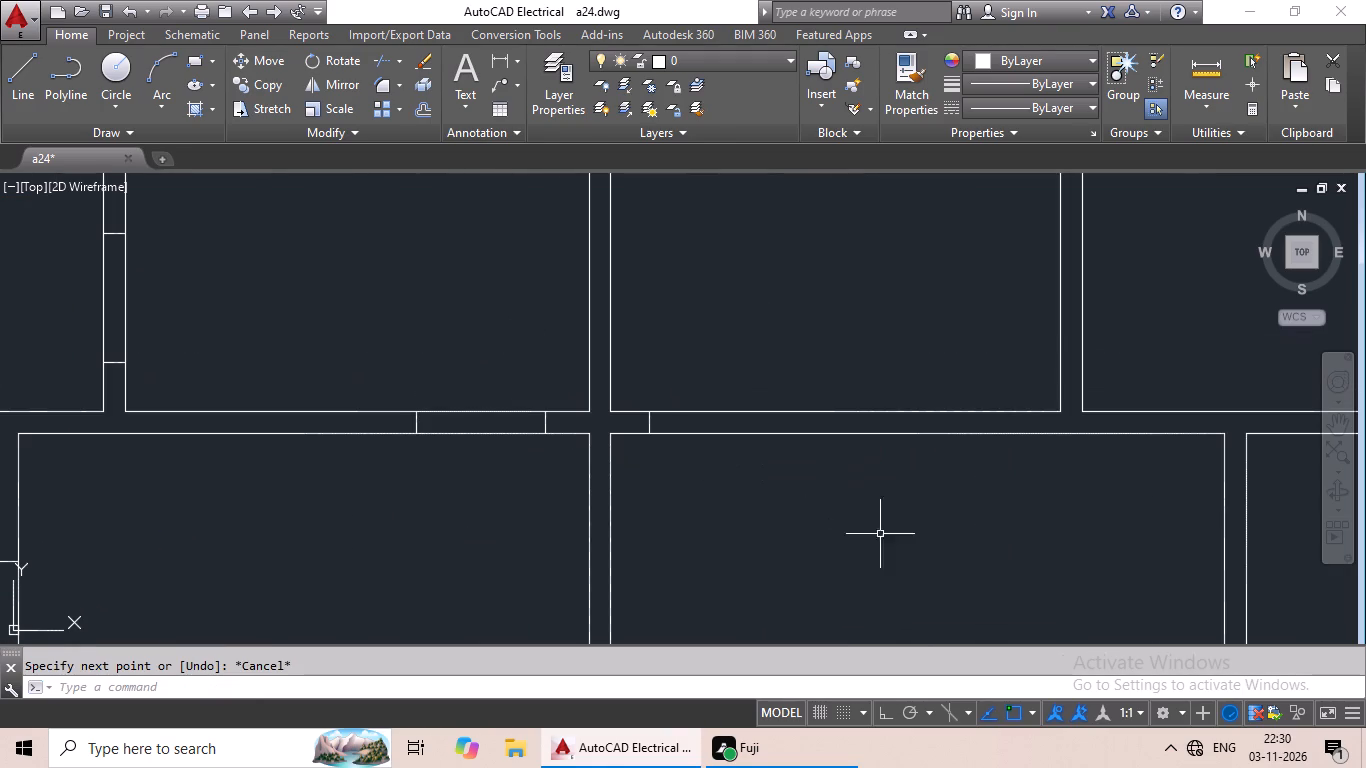
# Turn on Ortho and offset the short line across the wall below the third top-row room 3' to the right.
pyautogui.click(881, 714)
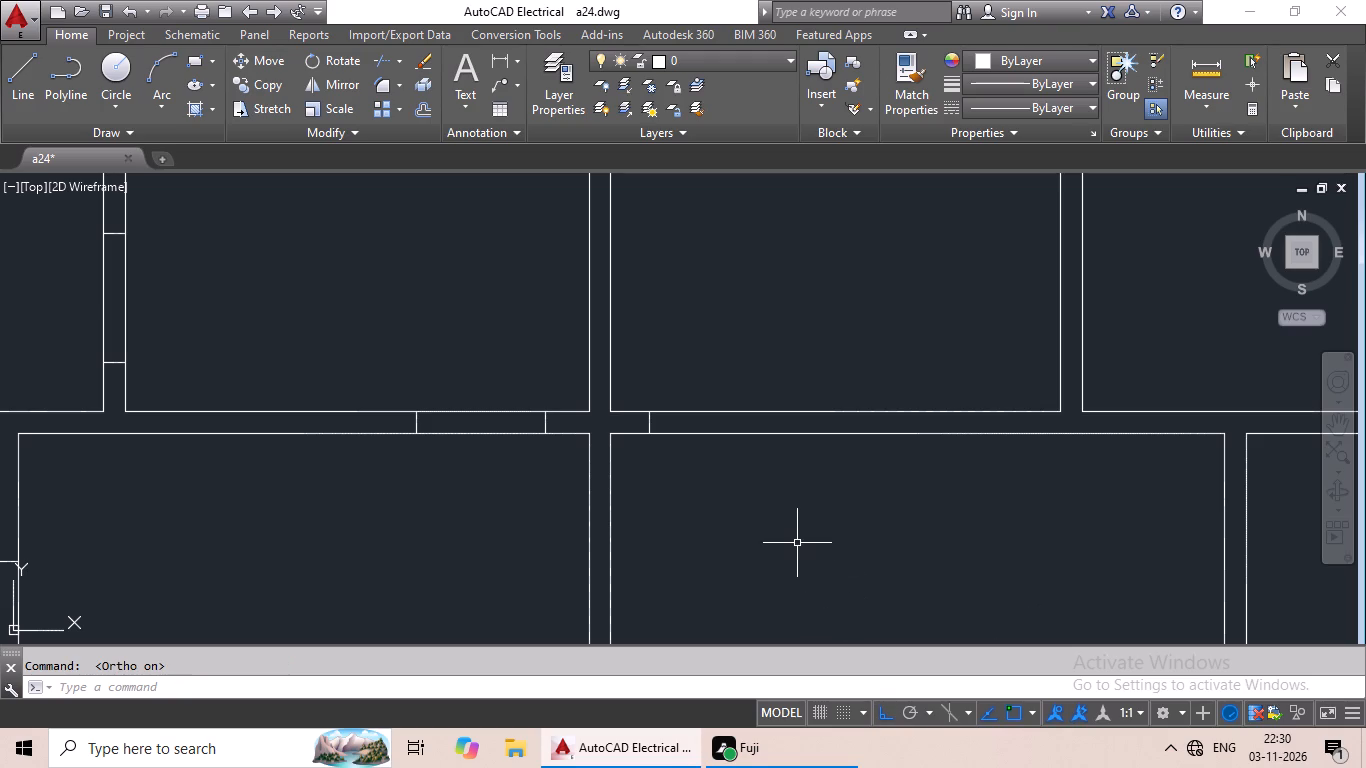
pyautogui.press('o')
pyautogui.press('Return')
pyautogui.write("3'")
pyautogui.press('Return')
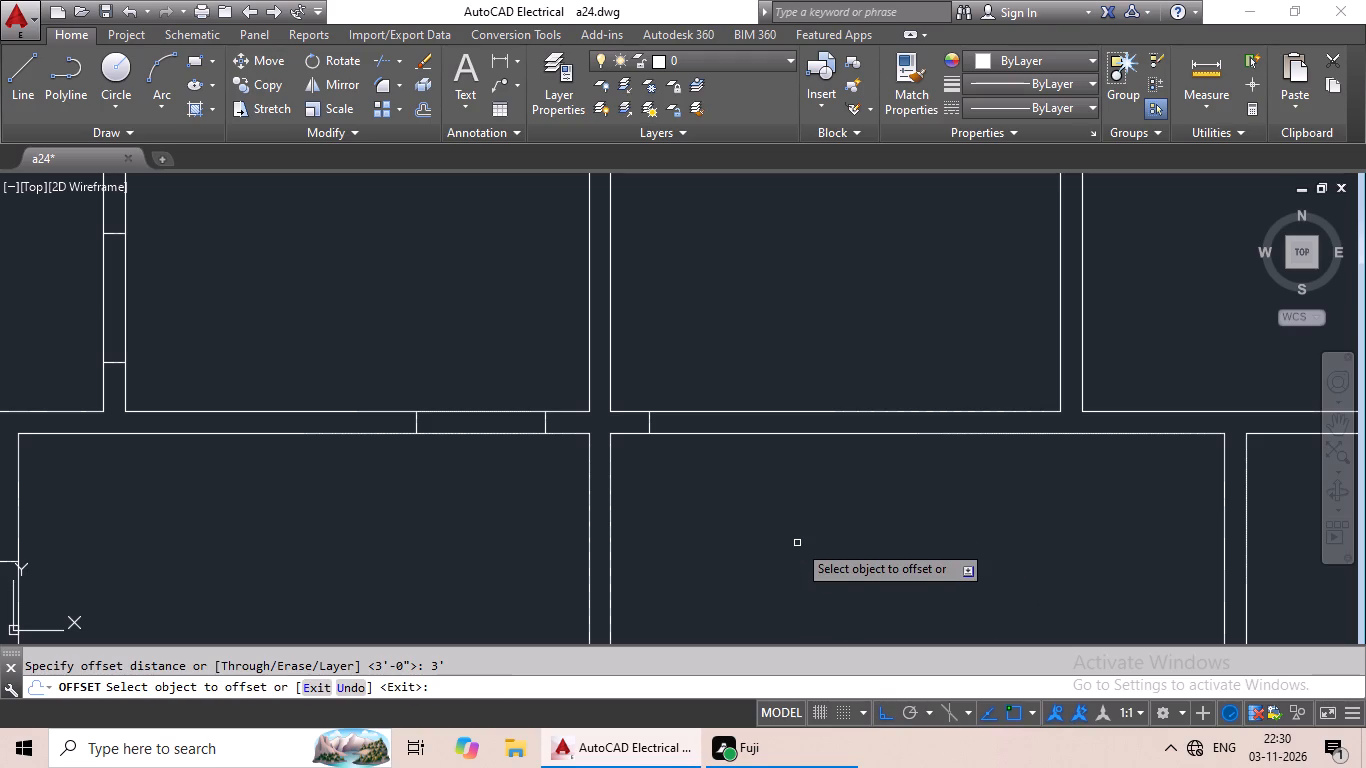
pyautogui.click(648, 420)
pyautogui.click(829, 454)
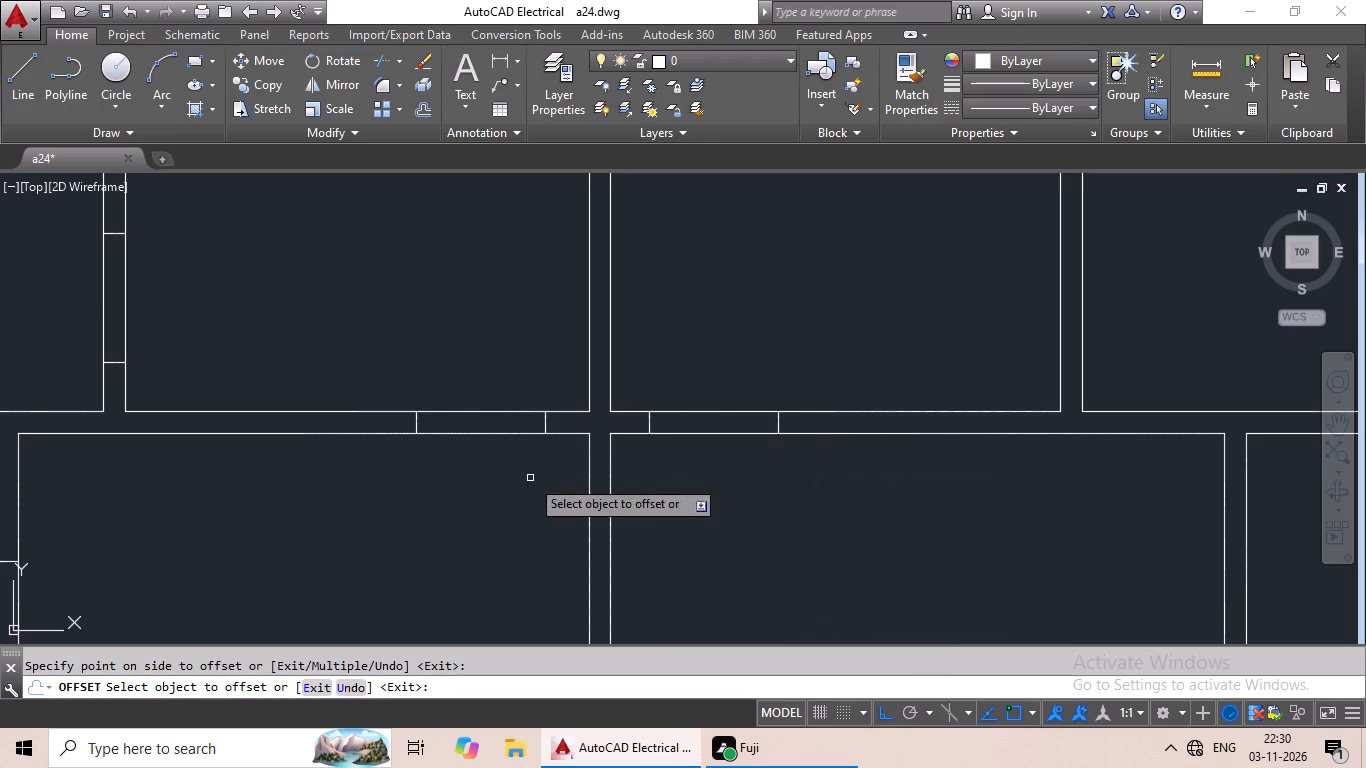
# Draw a 6" line straight across the wall between the last two top-row rooms, a little above that wall's lower end.
pyautogui.click(33, 84)
pyautogui.scroll(-2, 216, 234)
pyautogui.moveTo(528, 359); pyautogui.dragTo(500, 490, button='middle')
pyautogui.scroll(-1, 500, 491)
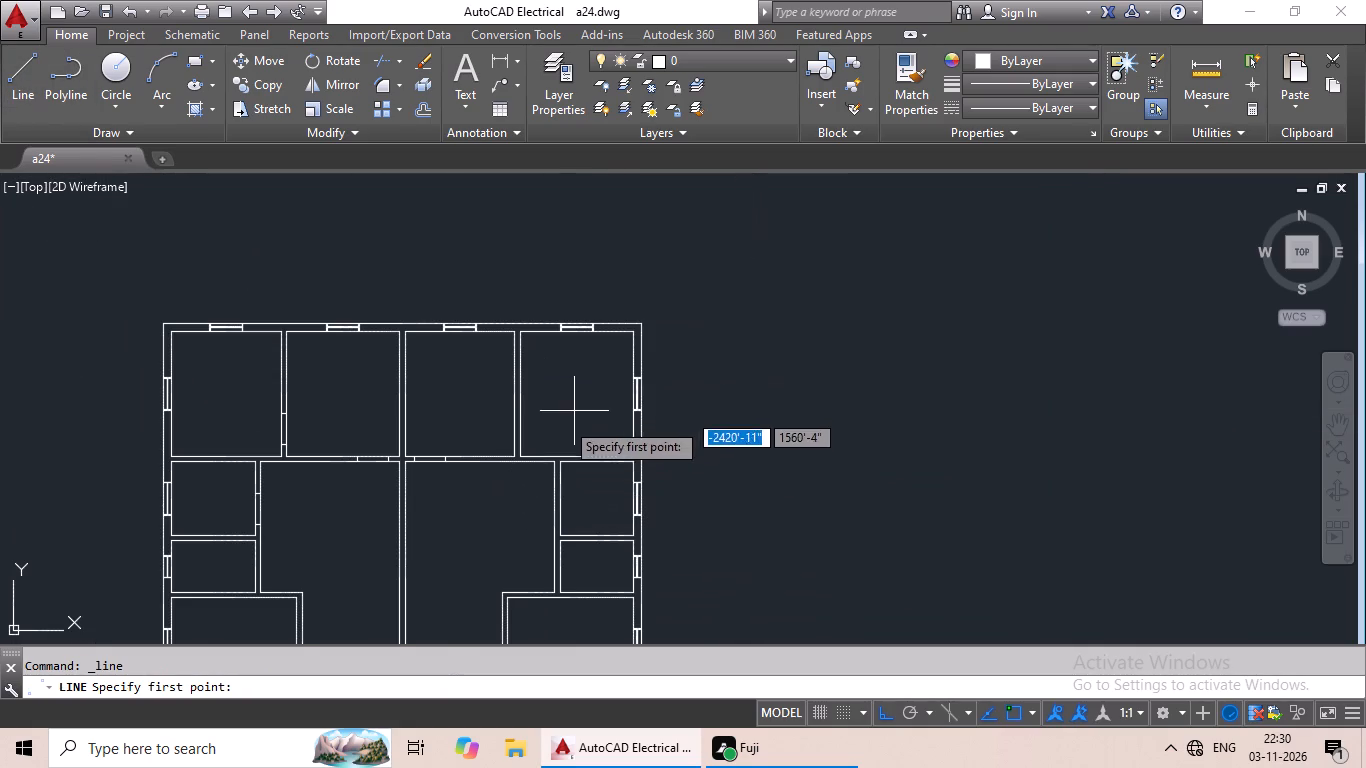
pyautogui.scroll(3, 535, 460)
pyautogui.scroll(-1, 710, 413)
pyautogui.moveTo(711, 411); pyautogui.dragTo(795, 355, button='middle')
pyautogui.scroll(1, 646, 350)
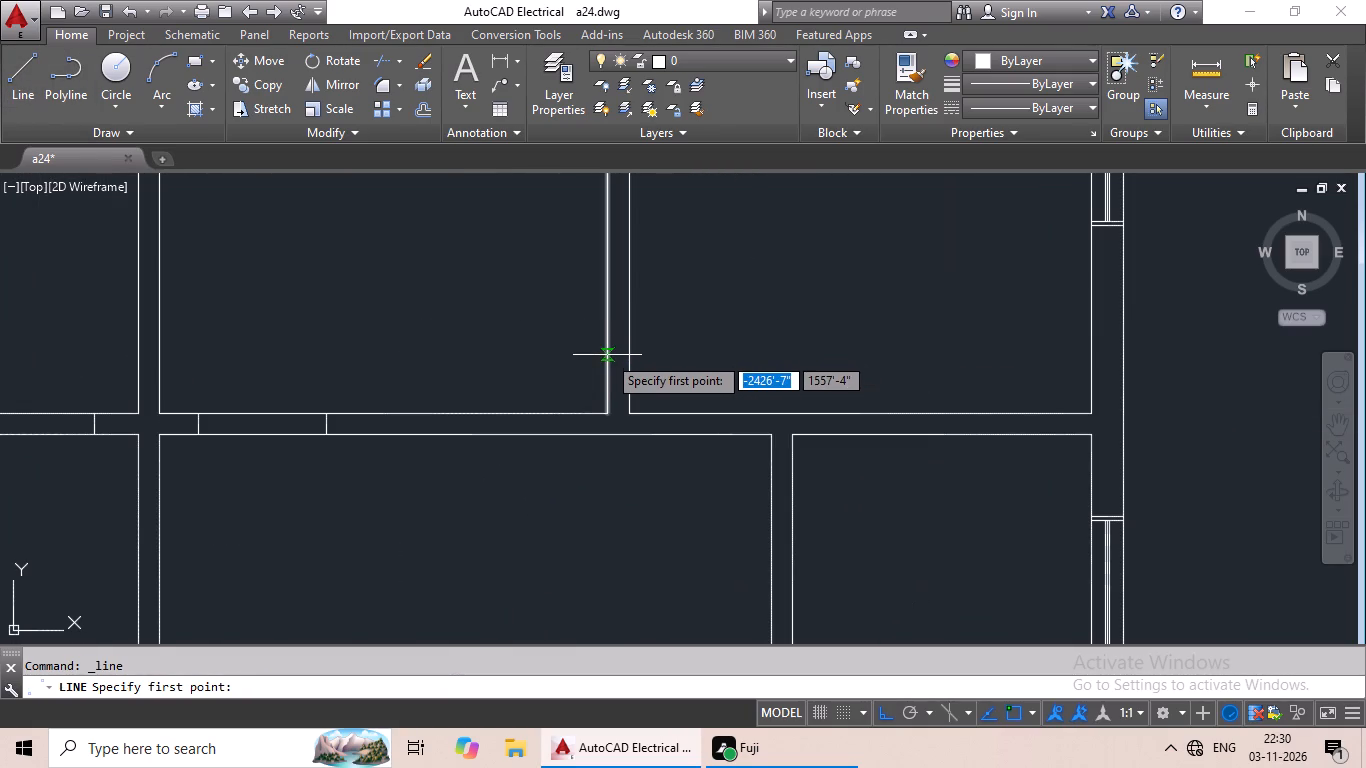
pyautogui.click(607, 356)
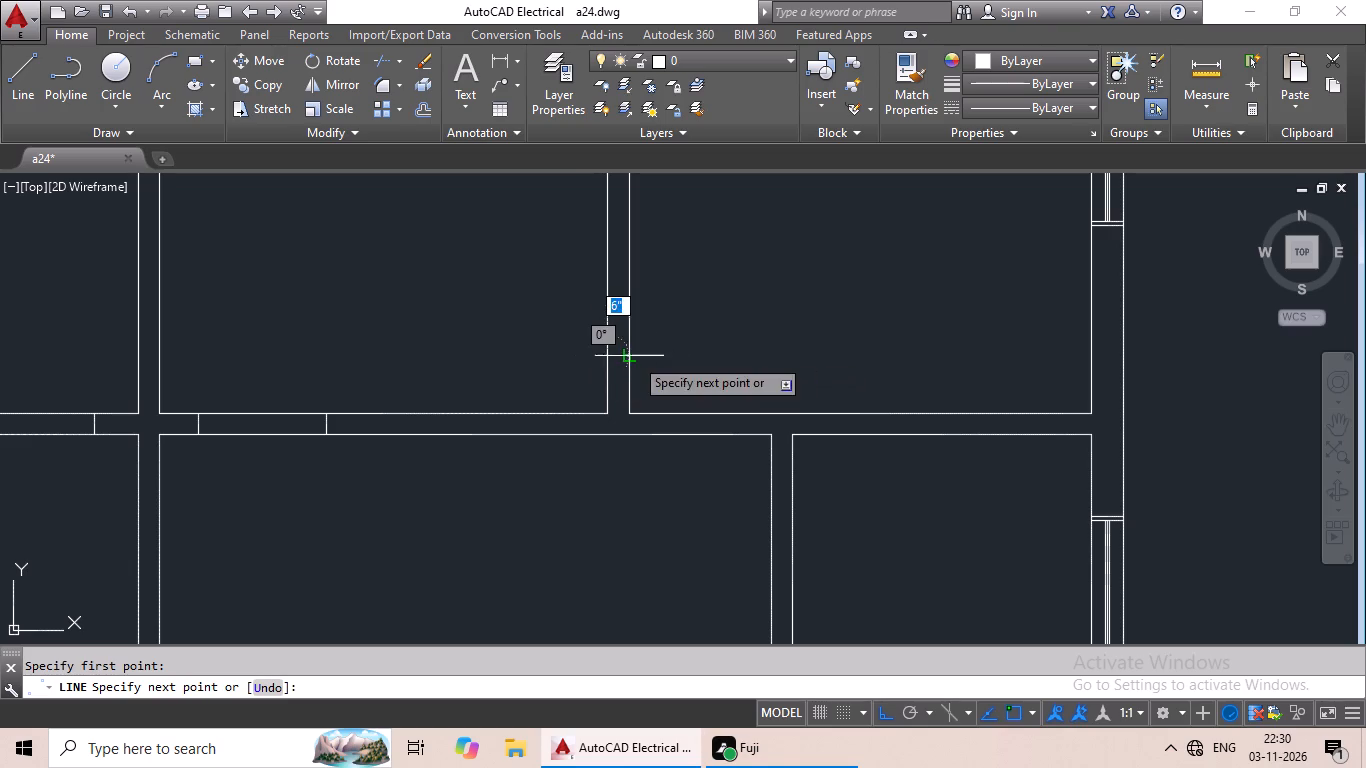
pyautogui.click(633, 357)
pyautogui.press('Escape')
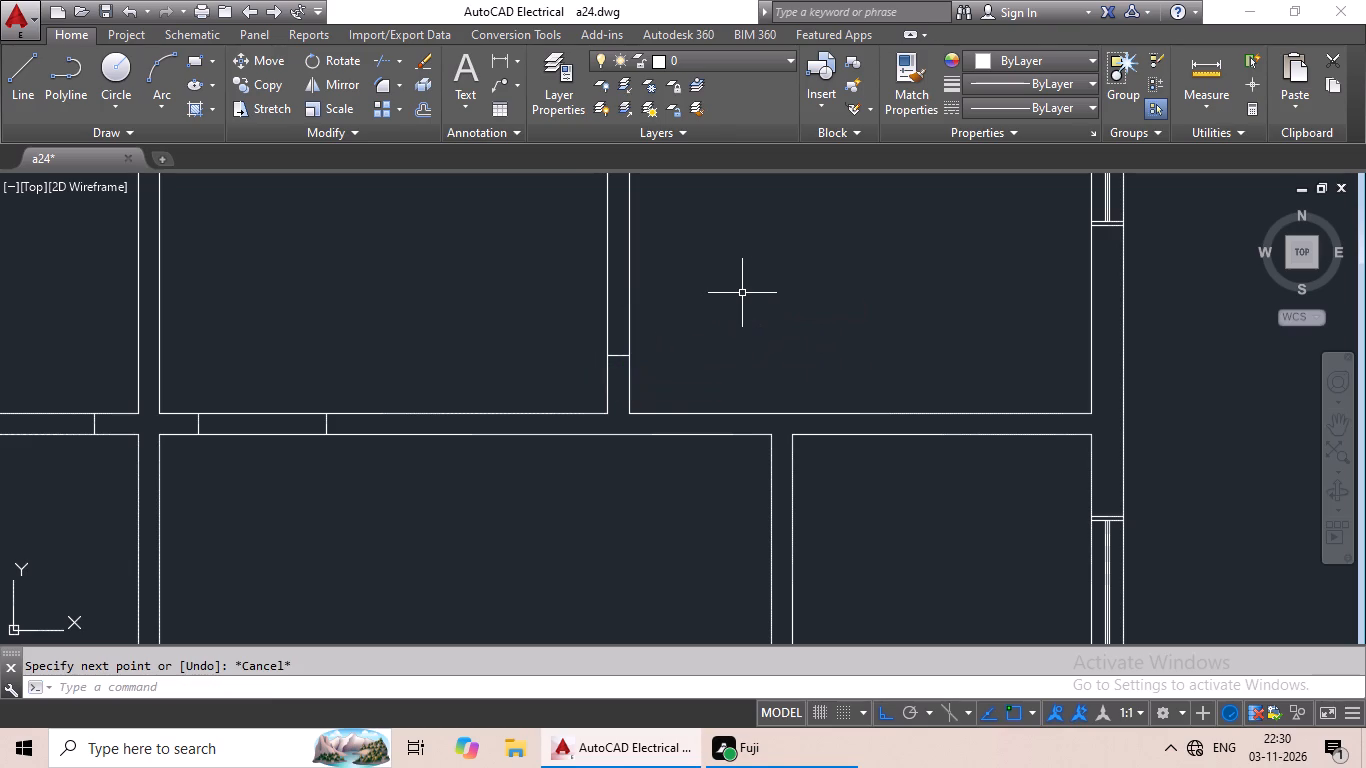
# Offset the short line across the wall between the last two top-row rooms upward by 3'.
pyautogui.press('o')
pyautogui.press('Return')
pyautogui.press('Return')
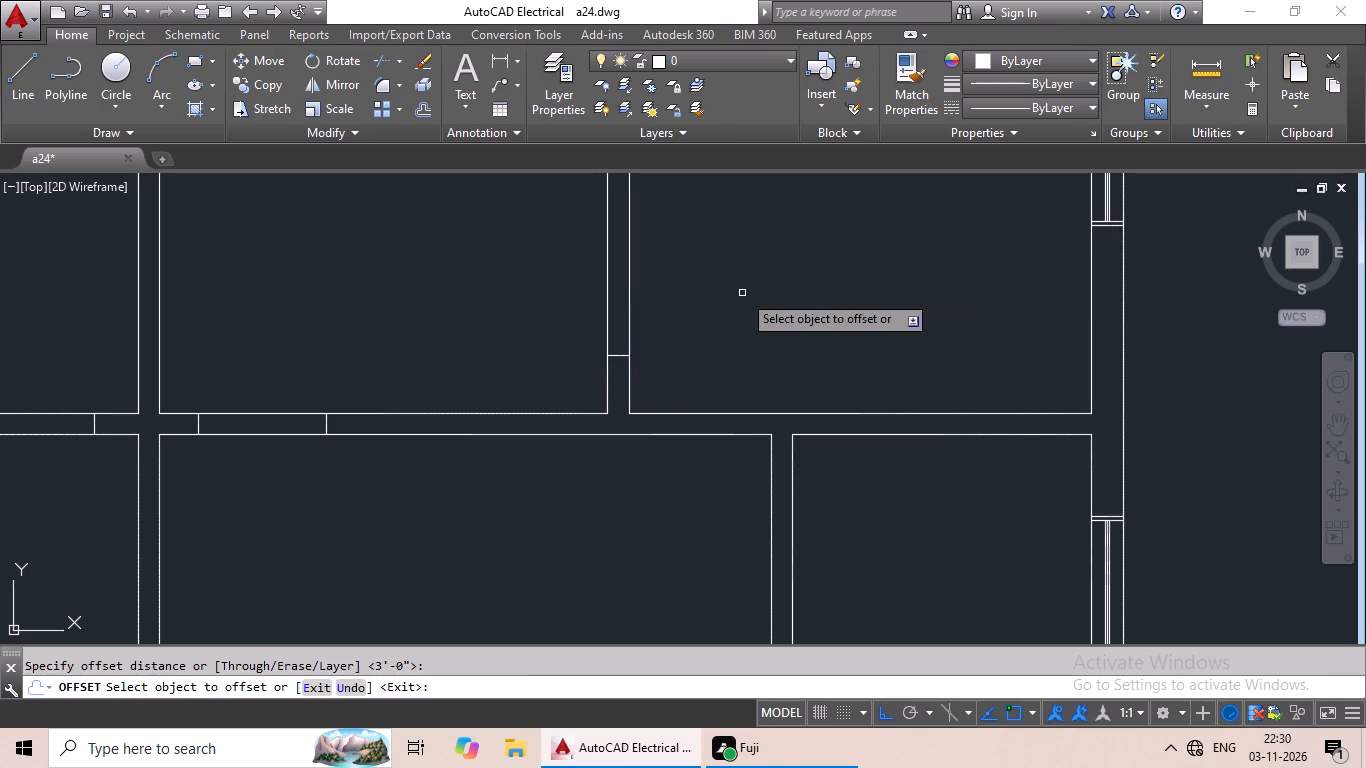
pyautogui.click(617, 356)
pyautogui.click(607, 298)
# Draw a line straight across the inner side wall of the right upper small room, slightly above that room's lower wall.
pyautogui.scroll(-4, 688, 292)
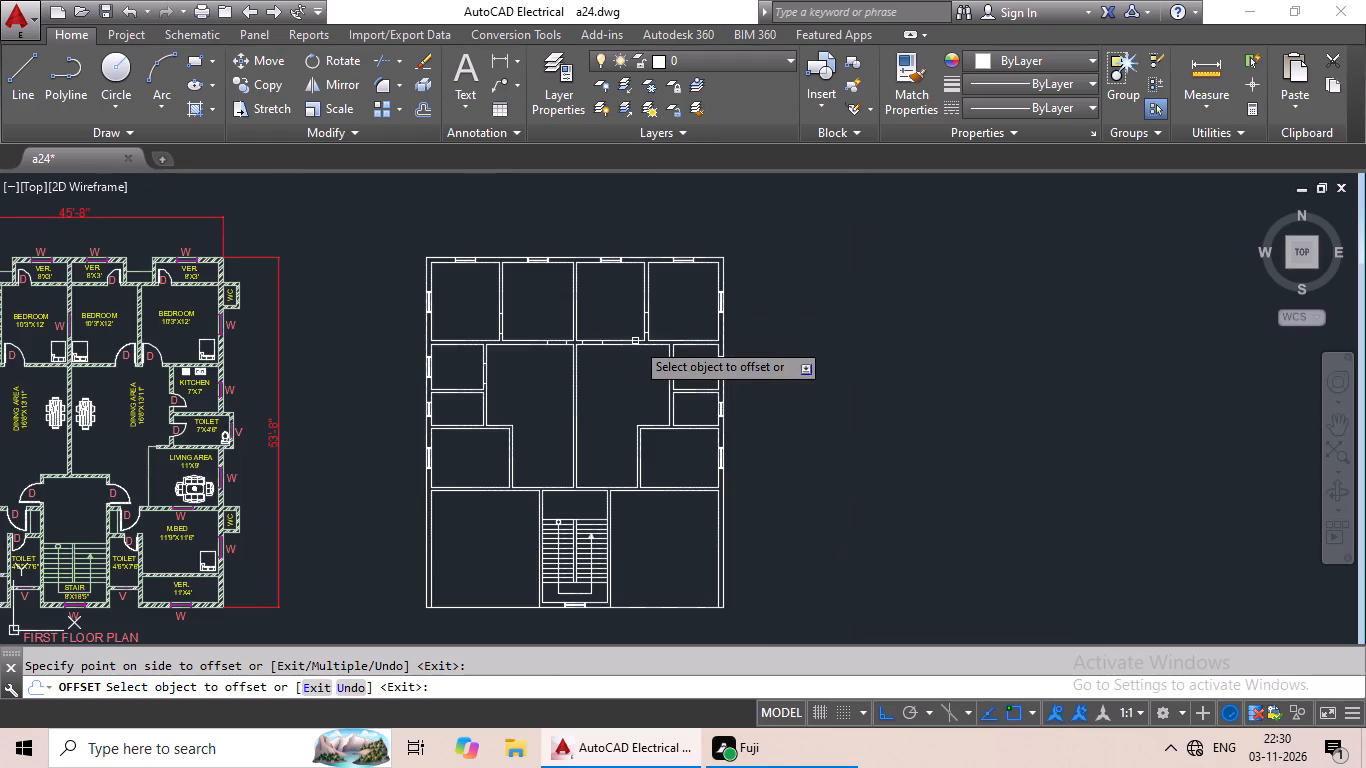
pyautogui.moveTo(447, 454); pyautogui.dragTo(516, 345, button='middle')
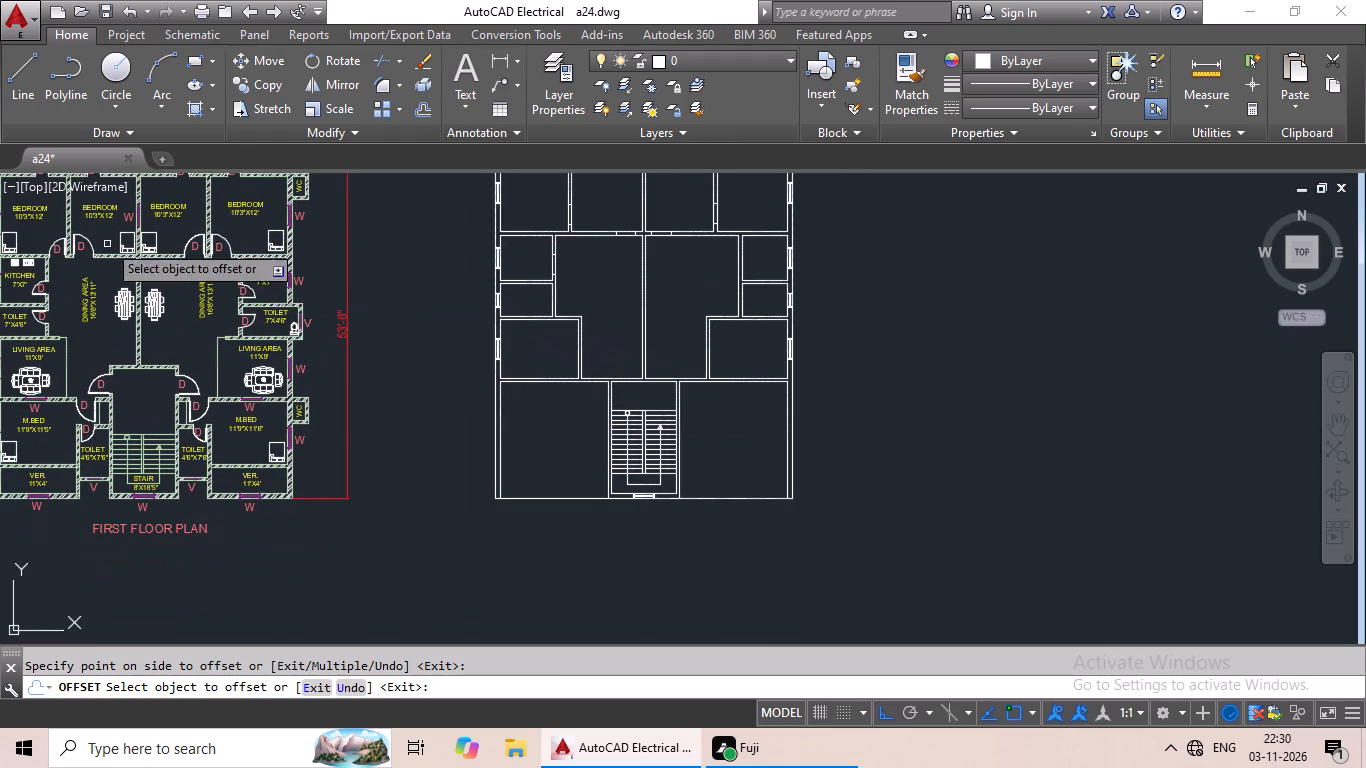
pyautogui.click(16, 81)
pyautogui.scroll(2, 728, 253)
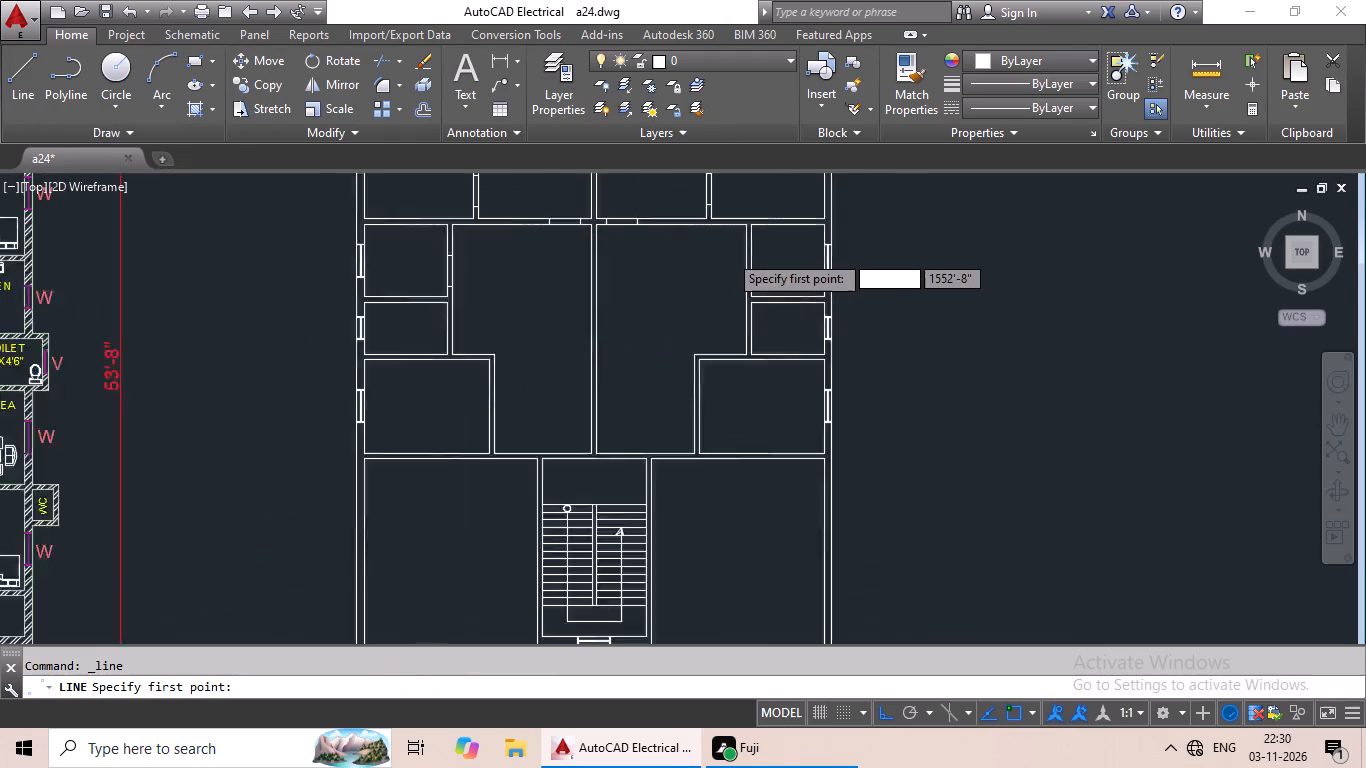
pyautogui.moveTo(816, 270); pyautogui.dragTo(779, 305, button='middle')
pyautogui.scroll(3, 758, 322)
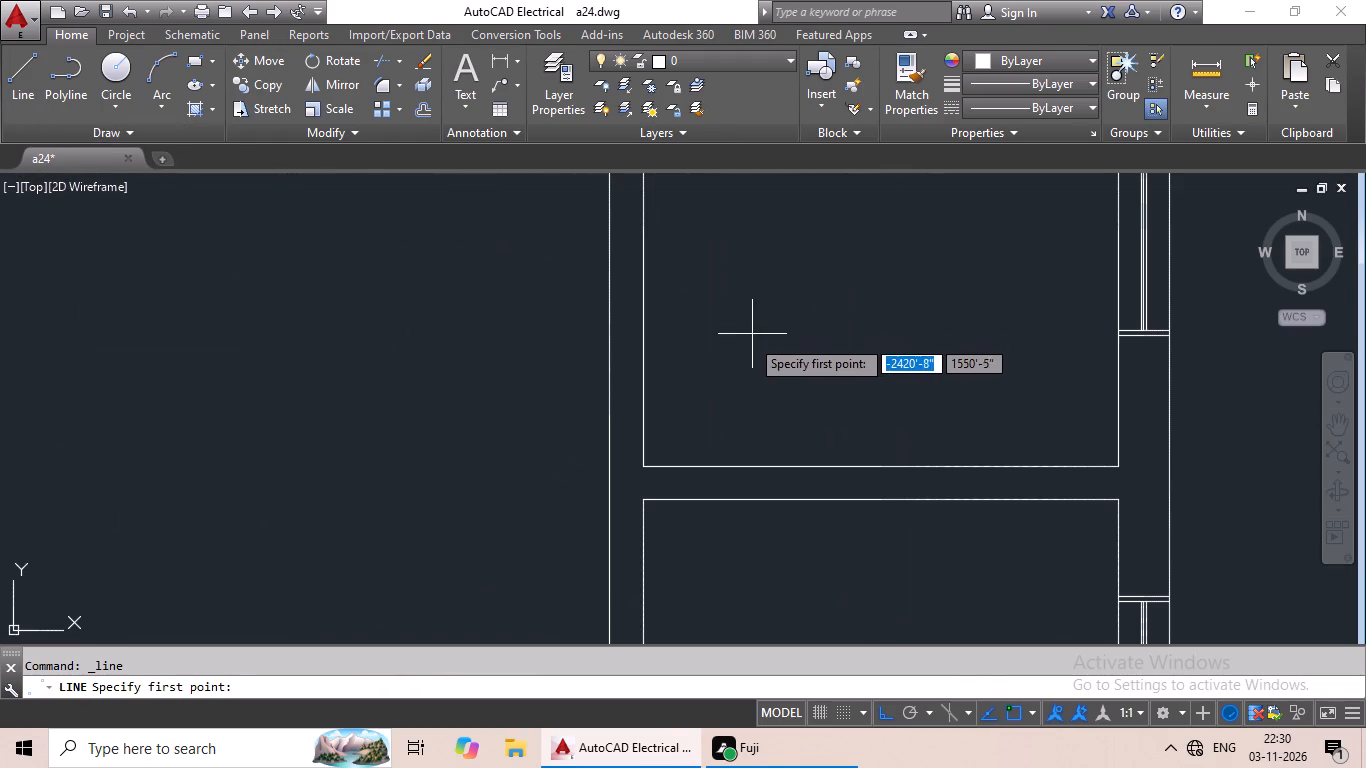
pyautogui.click(608, 418)
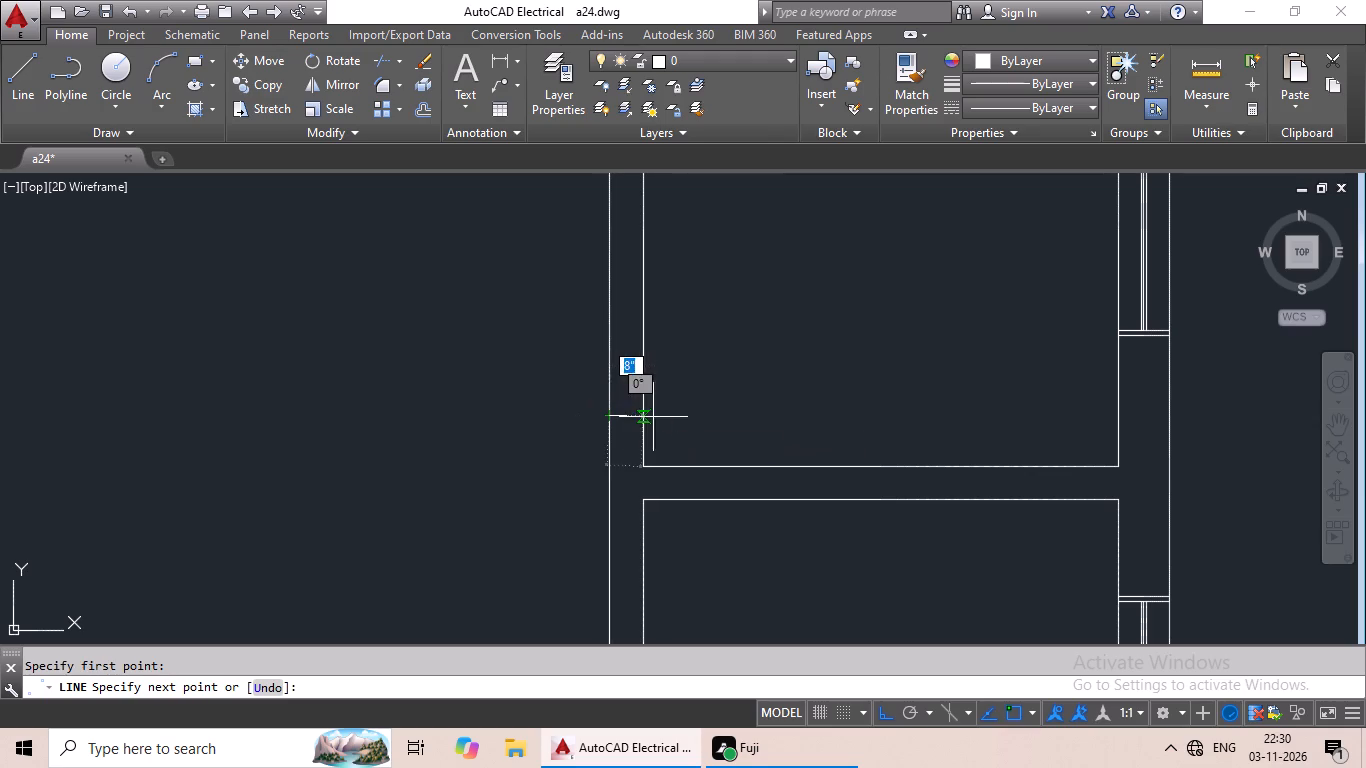
pyautogui.moveTo(644, 418); pyautogui.dragTo(655, 414)
pyautogui.press('Escape')
pyautogui.press('Escape')
# Offset the short line across the right upper small room's inner side wall upward by 3'.
pyautogui.press('o')
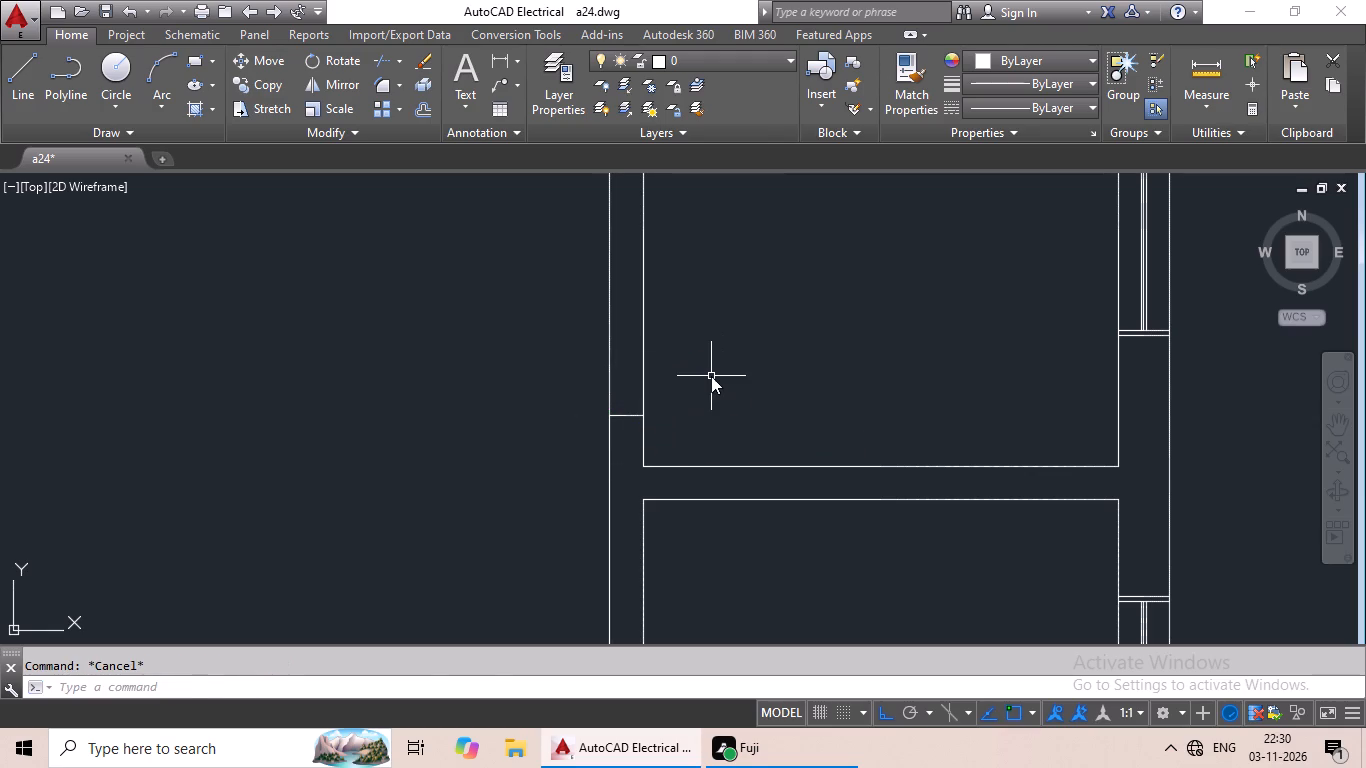
pyautogui.press('Return')
pyautogui.write("3'")
pyautogui.press('Return')
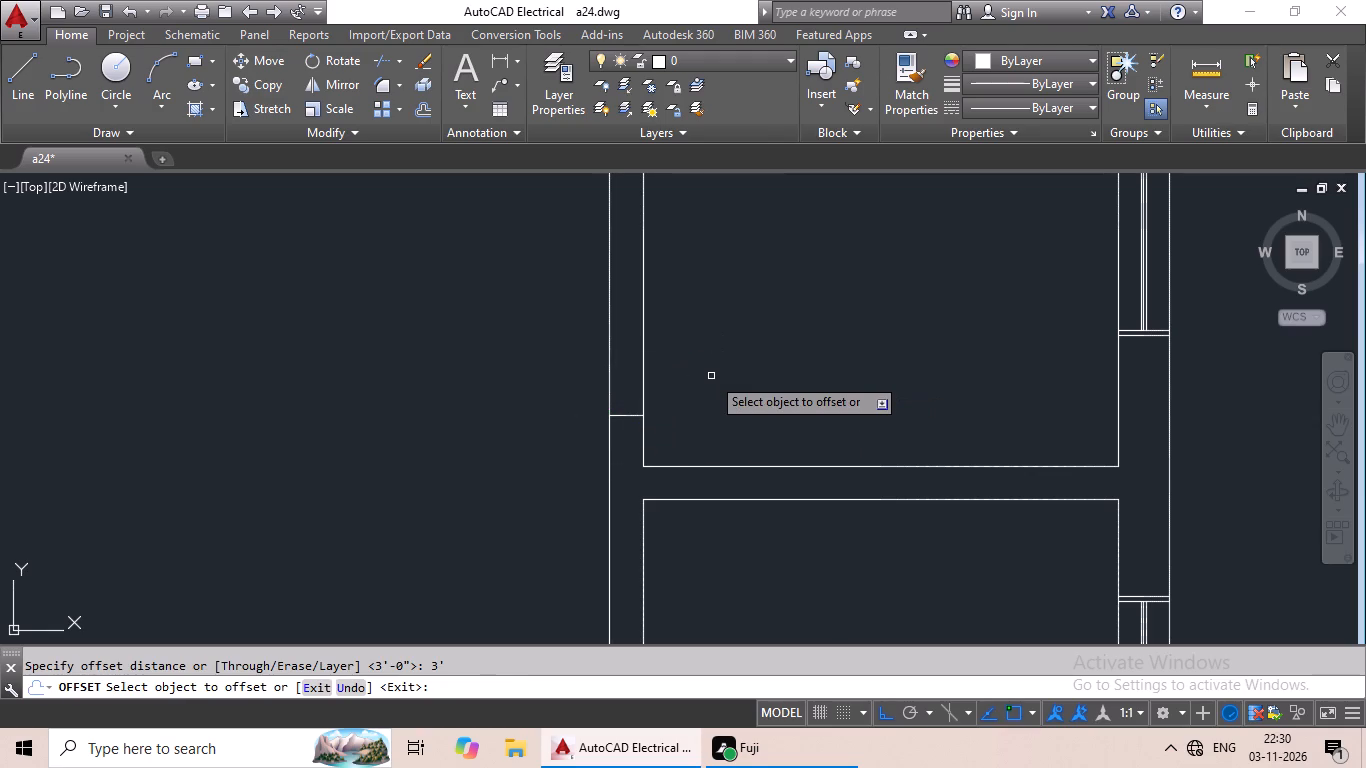
pyautogui.moveTo(628, 415); pyautogui.dragTo(625, 391)
pyautogui.click(623, 383)
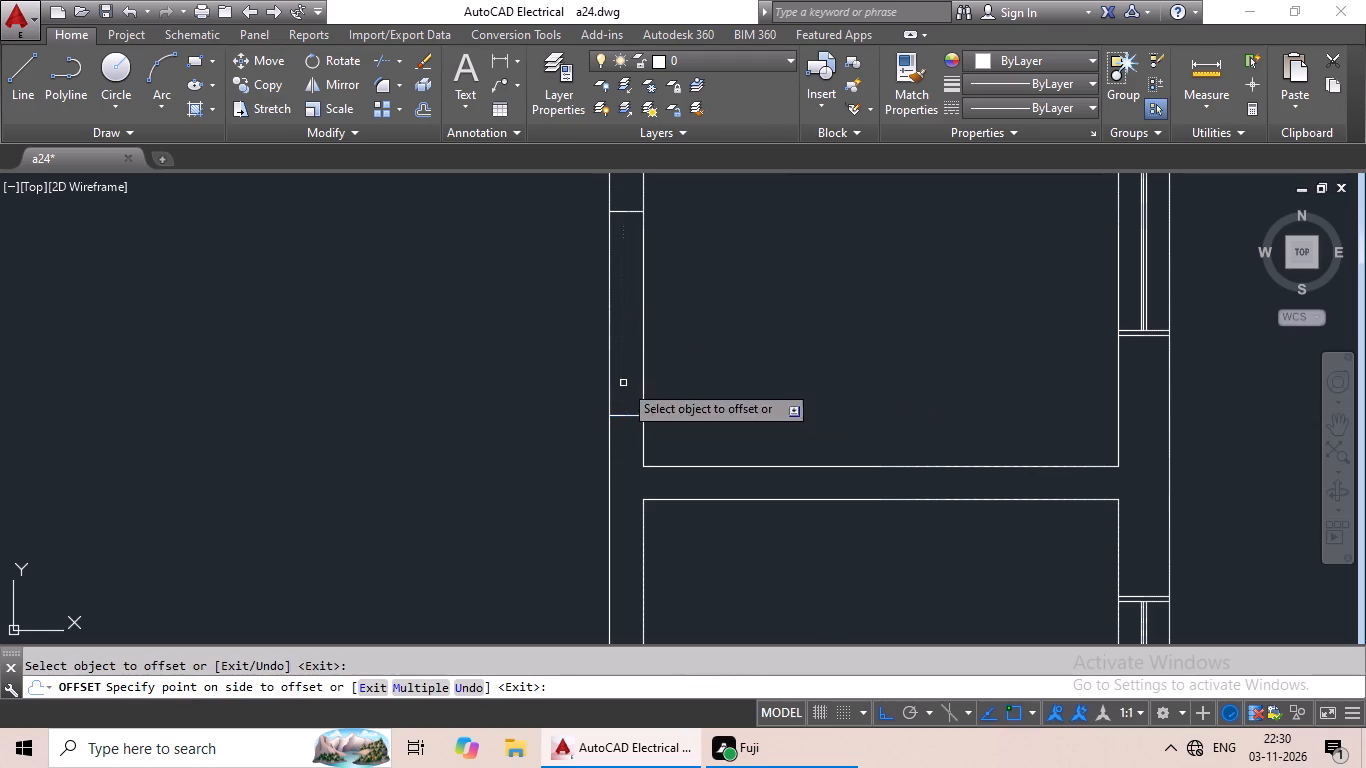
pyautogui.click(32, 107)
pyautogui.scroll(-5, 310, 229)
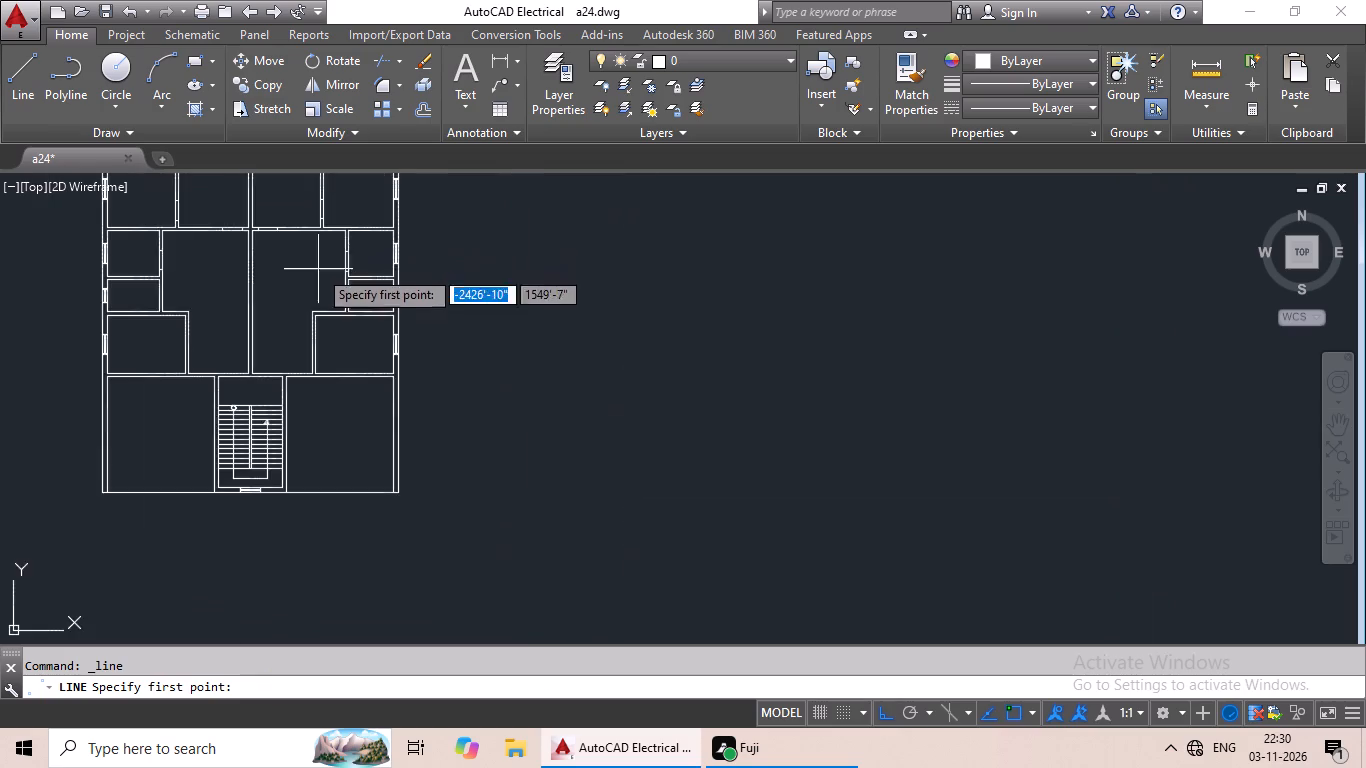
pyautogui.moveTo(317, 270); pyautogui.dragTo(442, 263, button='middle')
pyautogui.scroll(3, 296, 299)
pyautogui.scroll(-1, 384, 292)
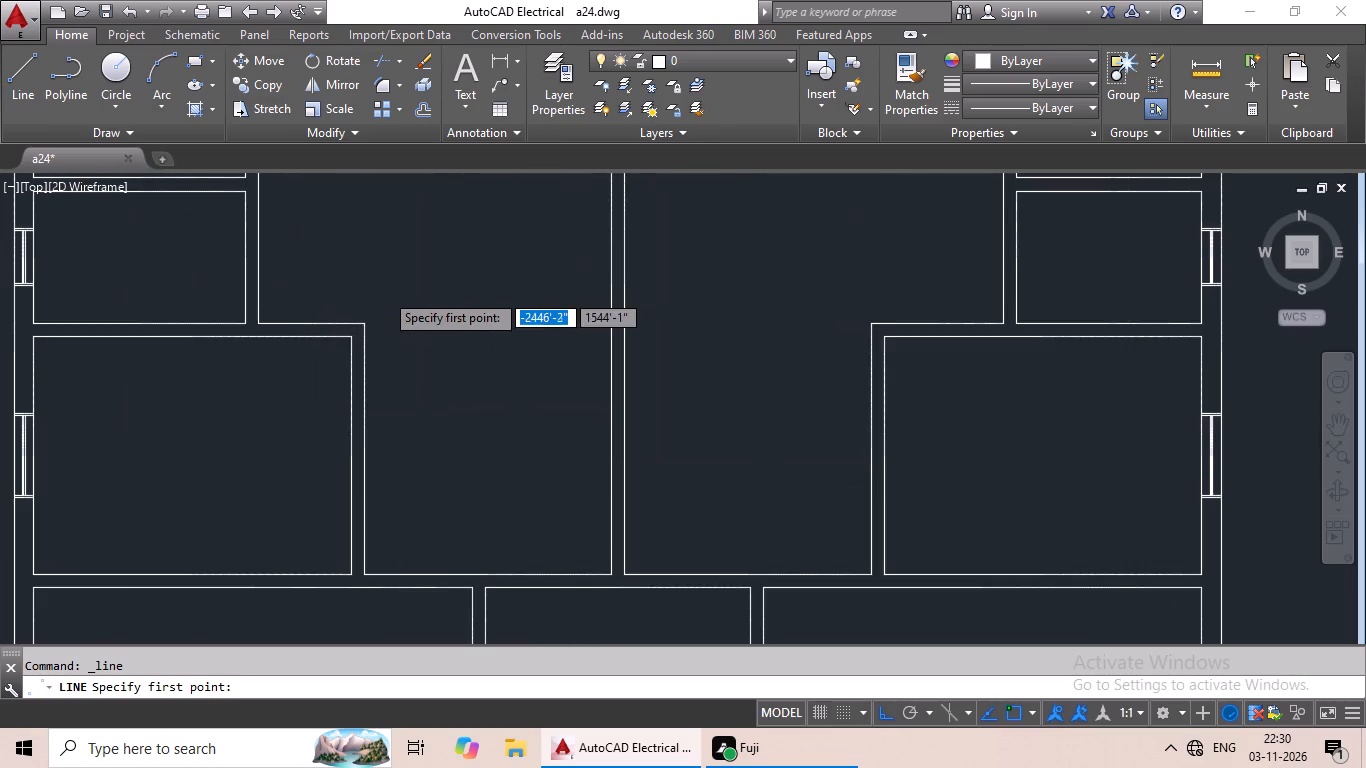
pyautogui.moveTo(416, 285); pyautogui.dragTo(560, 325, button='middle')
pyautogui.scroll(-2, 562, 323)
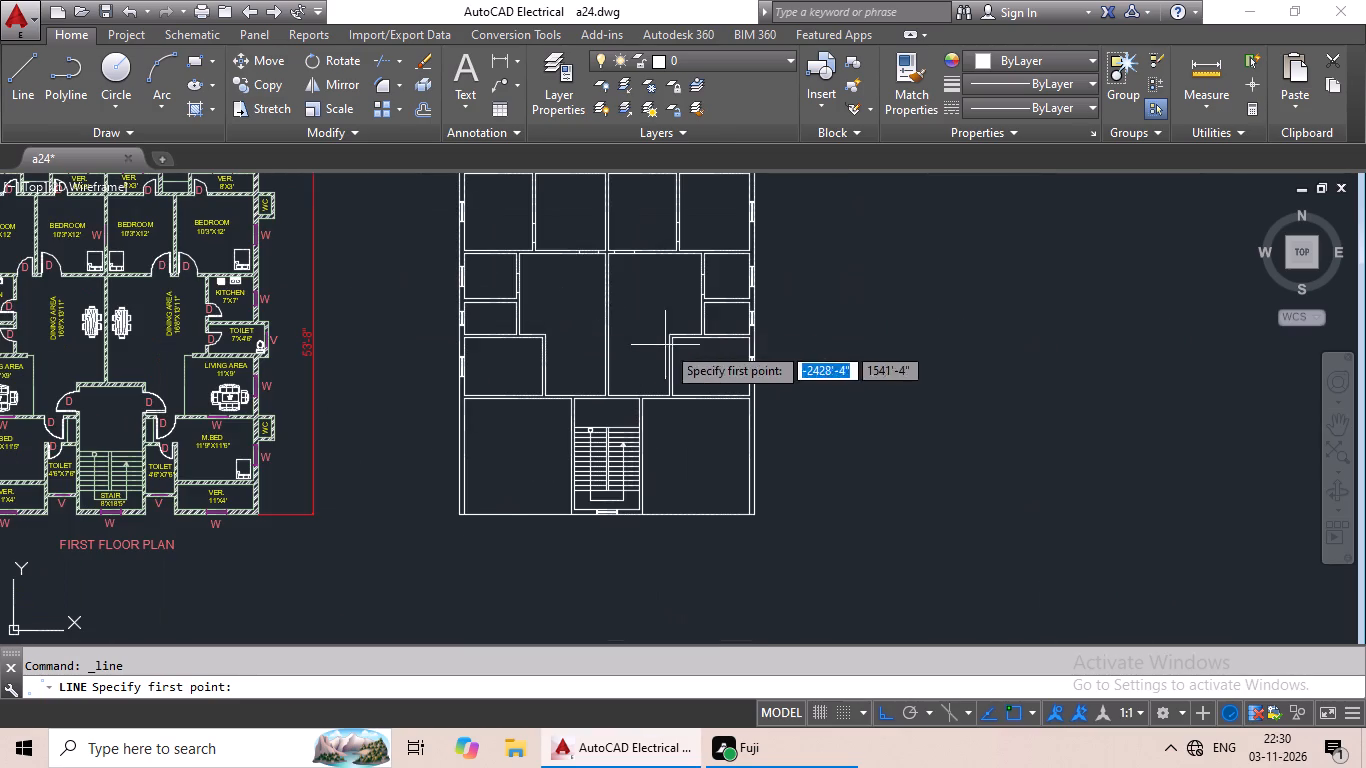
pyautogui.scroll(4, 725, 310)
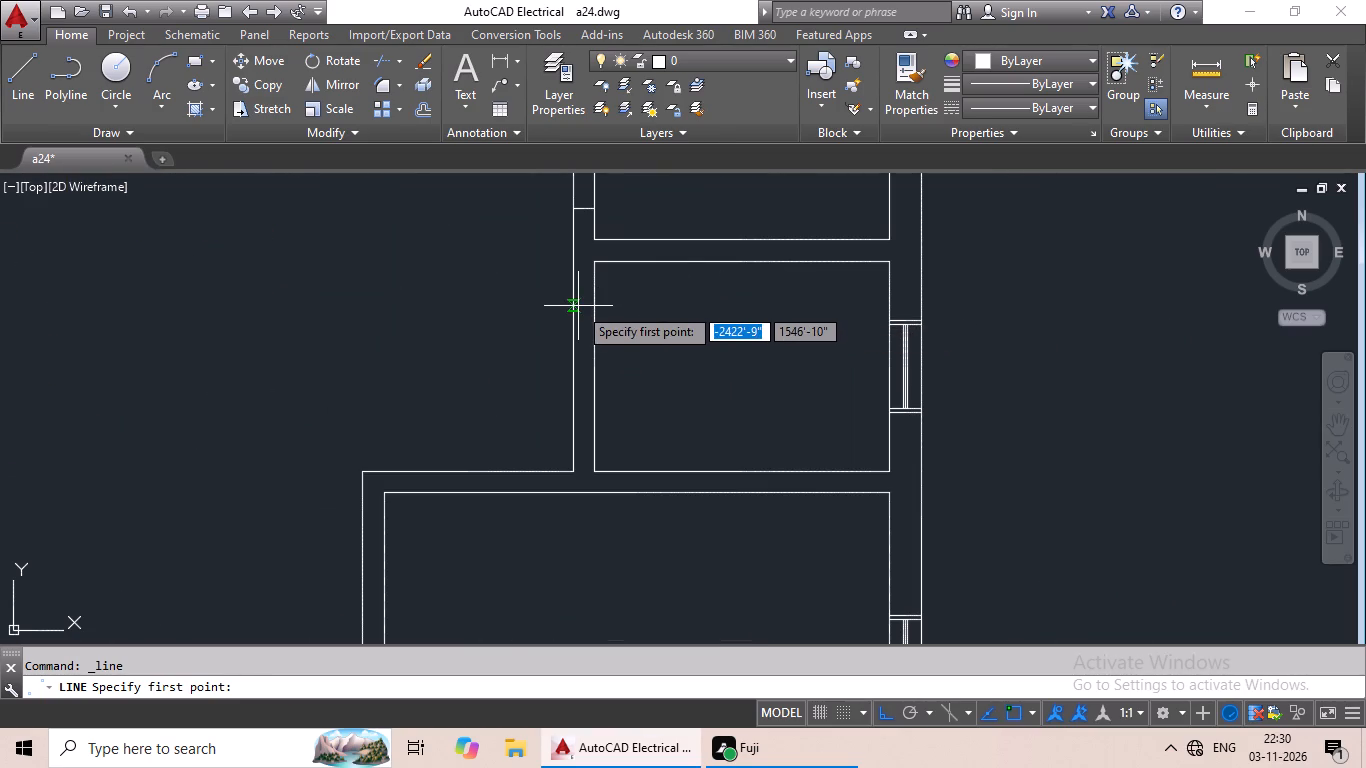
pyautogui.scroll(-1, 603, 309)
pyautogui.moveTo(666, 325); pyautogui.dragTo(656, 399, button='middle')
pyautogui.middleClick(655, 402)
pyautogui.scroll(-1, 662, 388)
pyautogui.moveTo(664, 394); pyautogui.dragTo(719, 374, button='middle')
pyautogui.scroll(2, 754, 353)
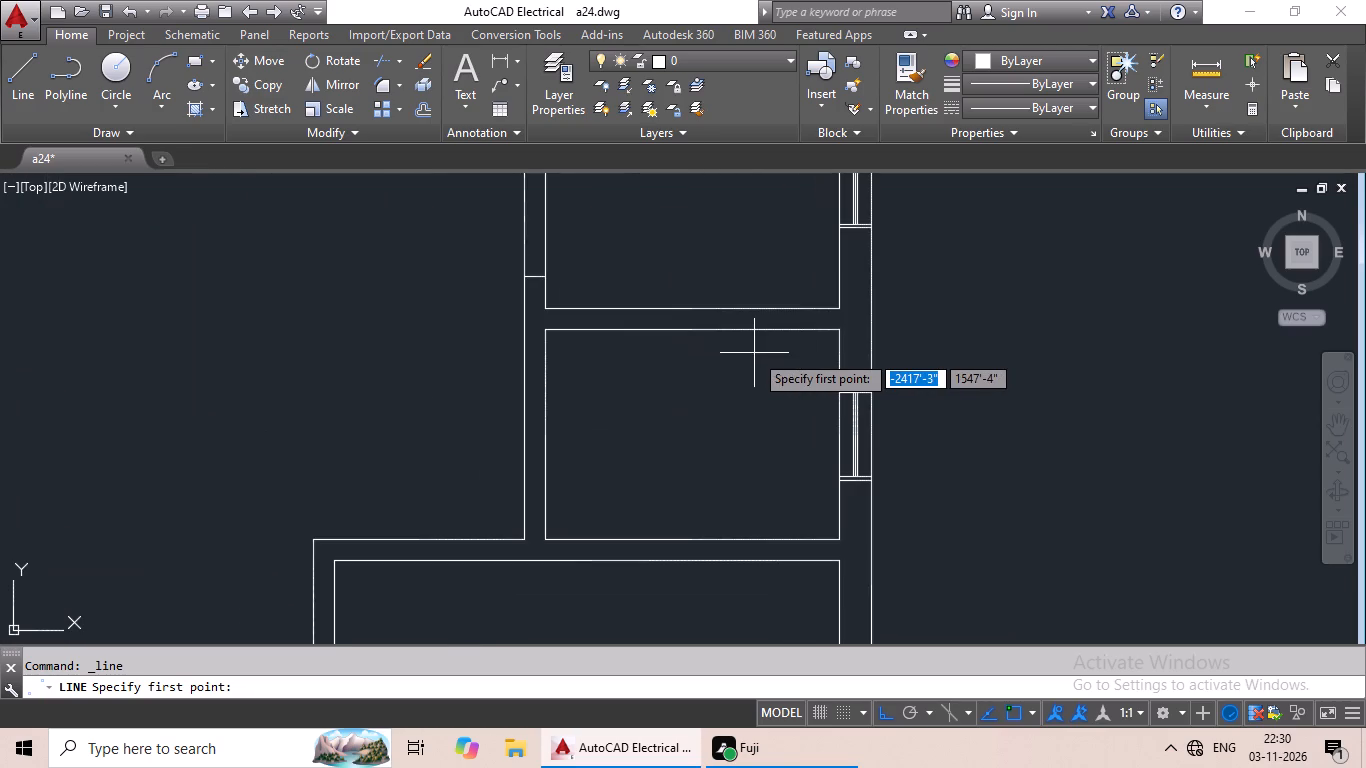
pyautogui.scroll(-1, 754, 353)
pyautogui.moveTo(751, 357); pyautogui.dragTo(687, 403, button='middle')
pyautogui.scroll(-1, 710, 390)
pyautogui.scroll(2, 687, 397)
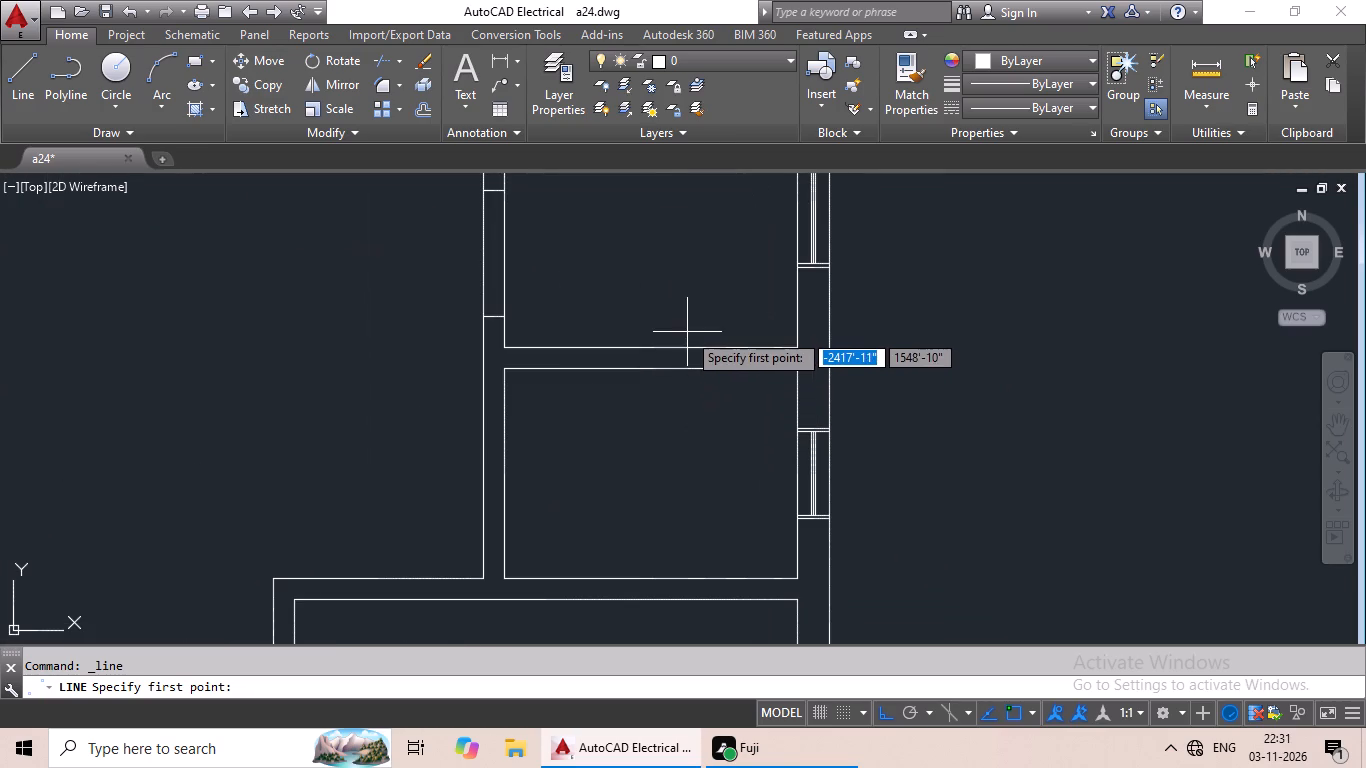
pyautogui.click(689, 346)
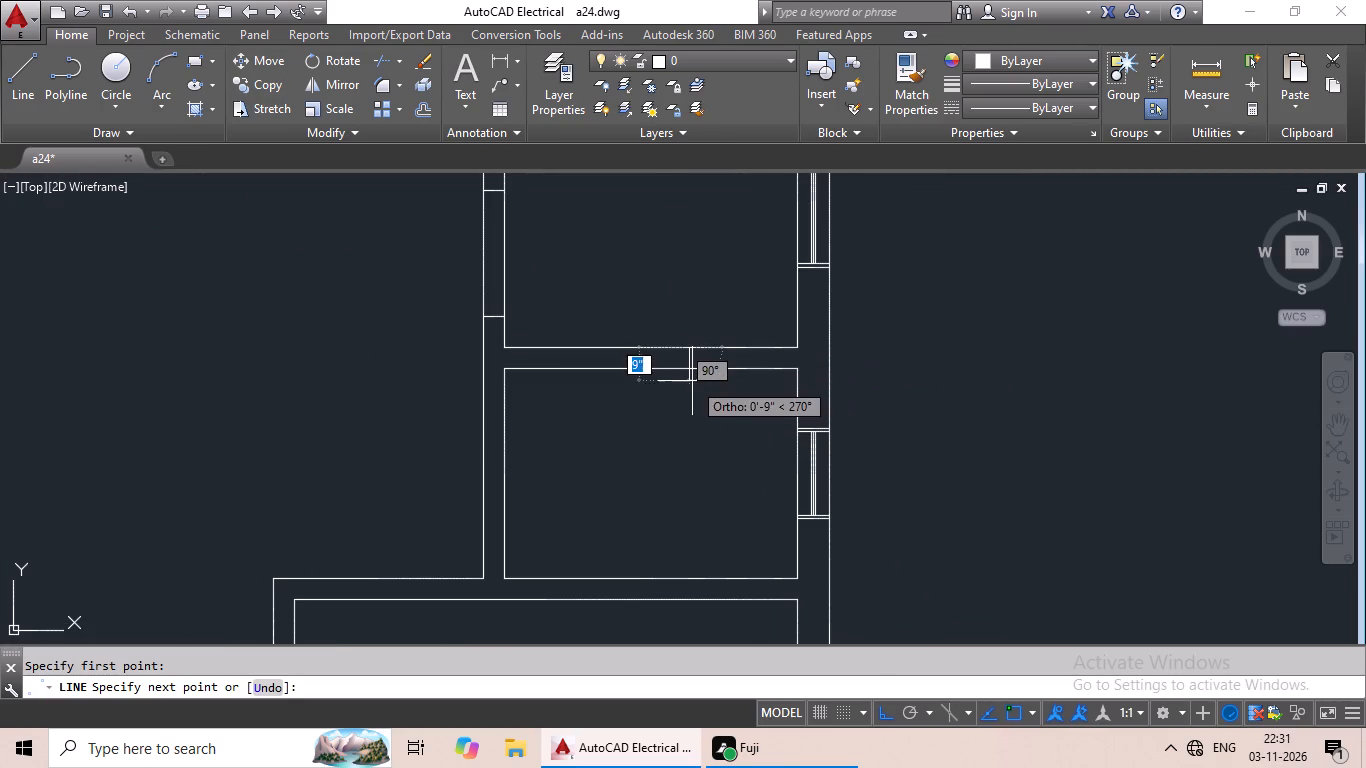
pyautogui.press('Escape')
# Draw a line straight across the wall between the two right small rooms, close to the outer wall.
pyautogui.click(26, 77)
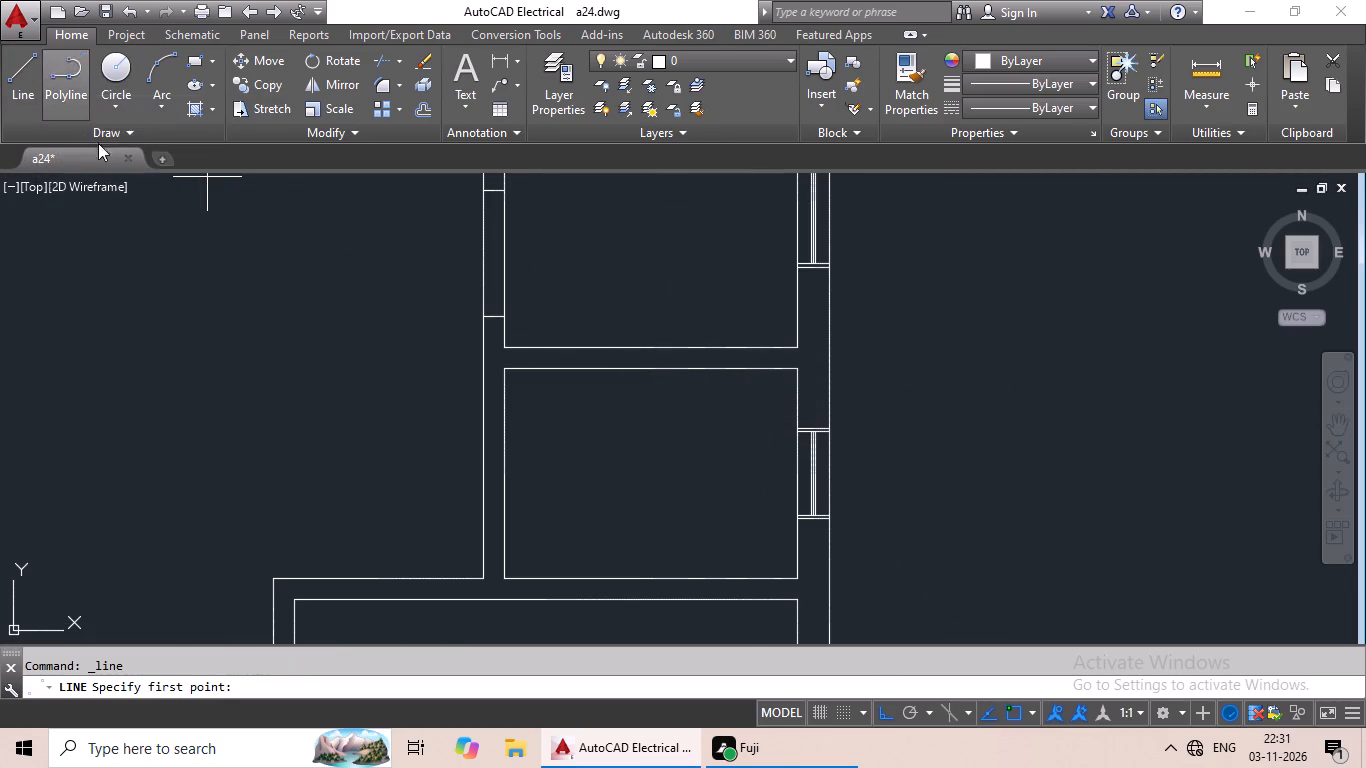
pyautogui.scroll(-3, 477, 351)
pyautogui.scroll(1, 548, 353)
pyautogui.scroll(-1, 548, 353)
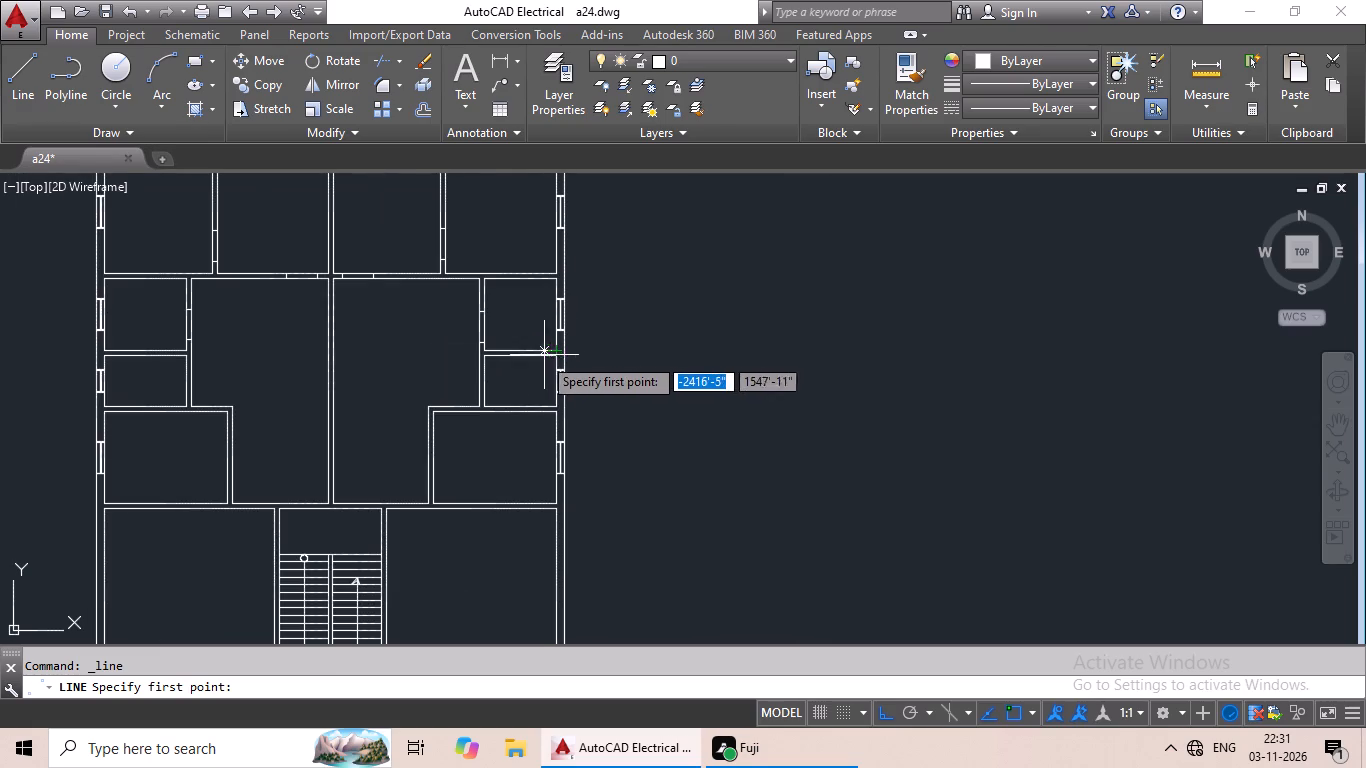
pyautogui.scroll(2, 533, 374)
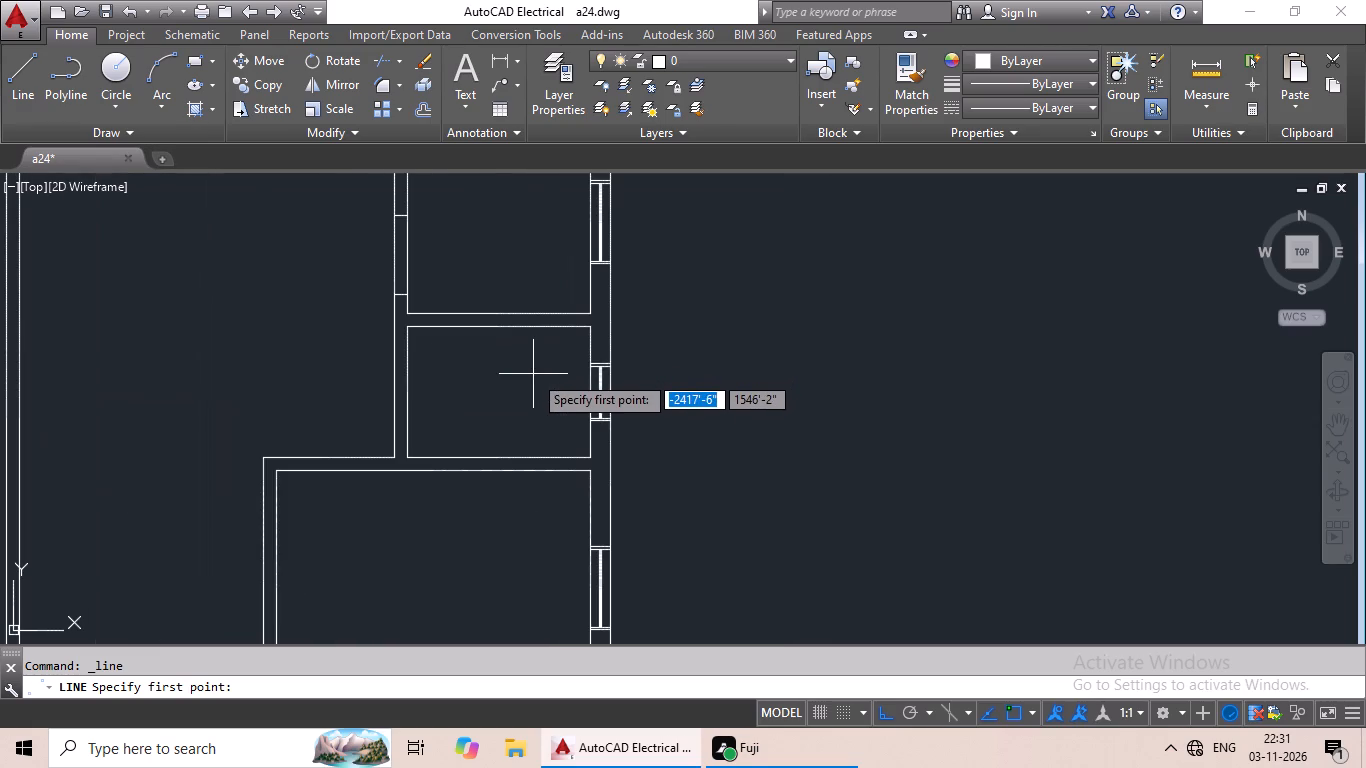
pyautogui.scroll(2, 541, 317)
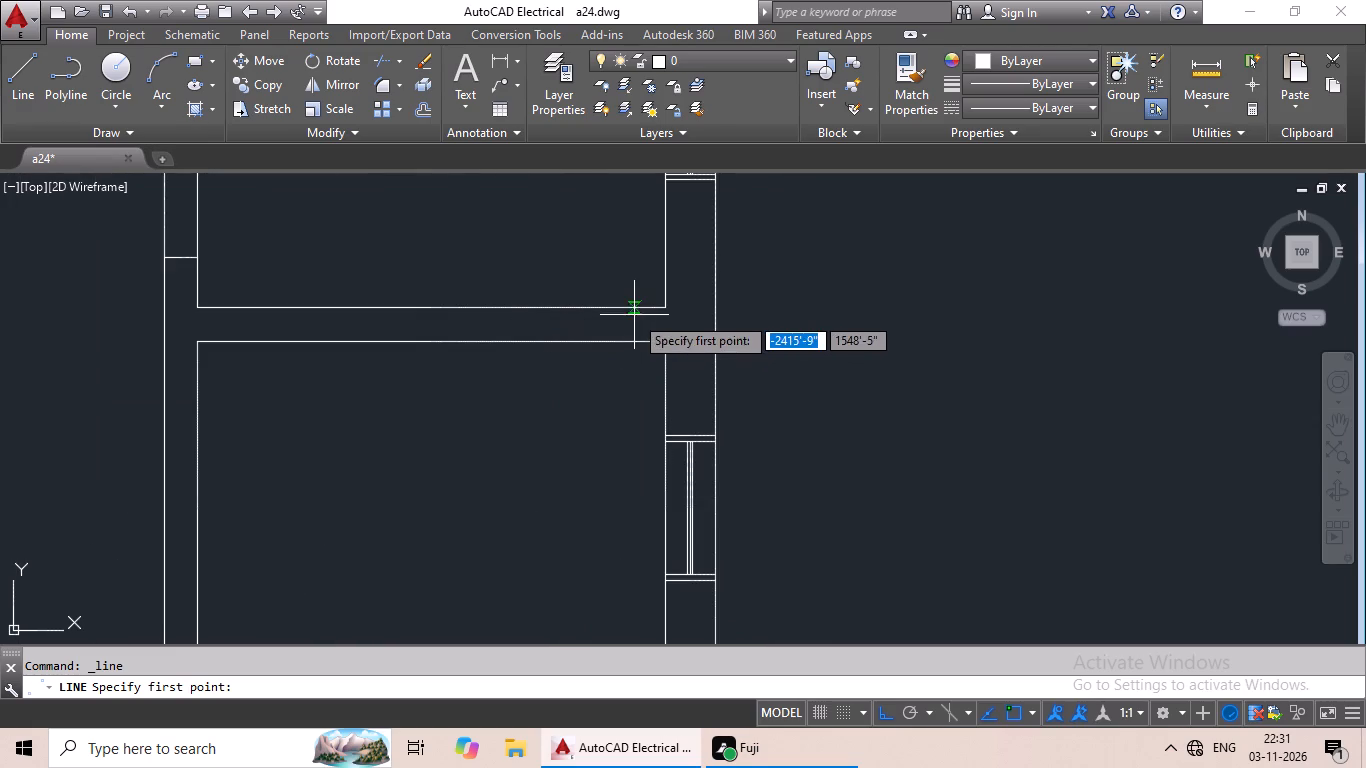
pyautogui.click(630, 309)
pyautogui.click(629, 342)
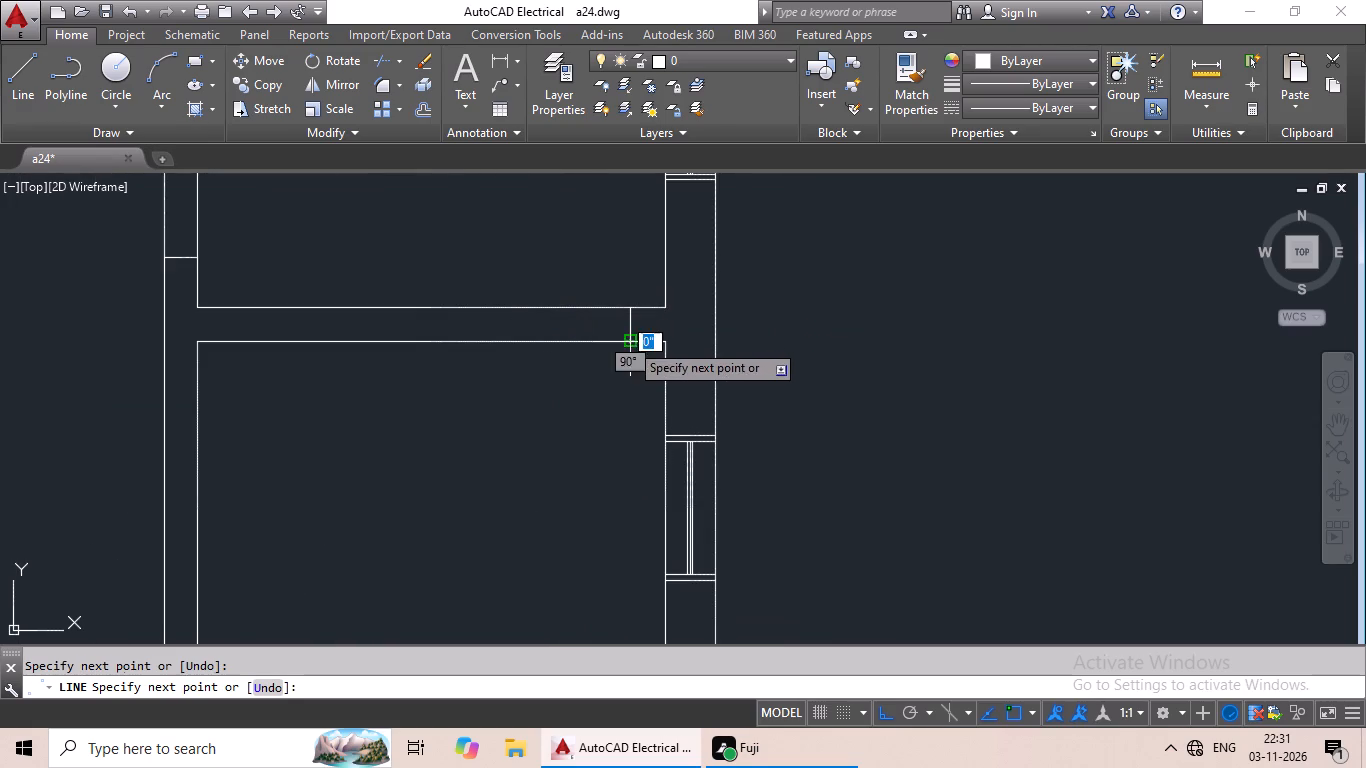
pyautogui.press('Escape')
# Offset the short line across the wall between the two right small rooms 2' to the left.
pyautogui.press('o')
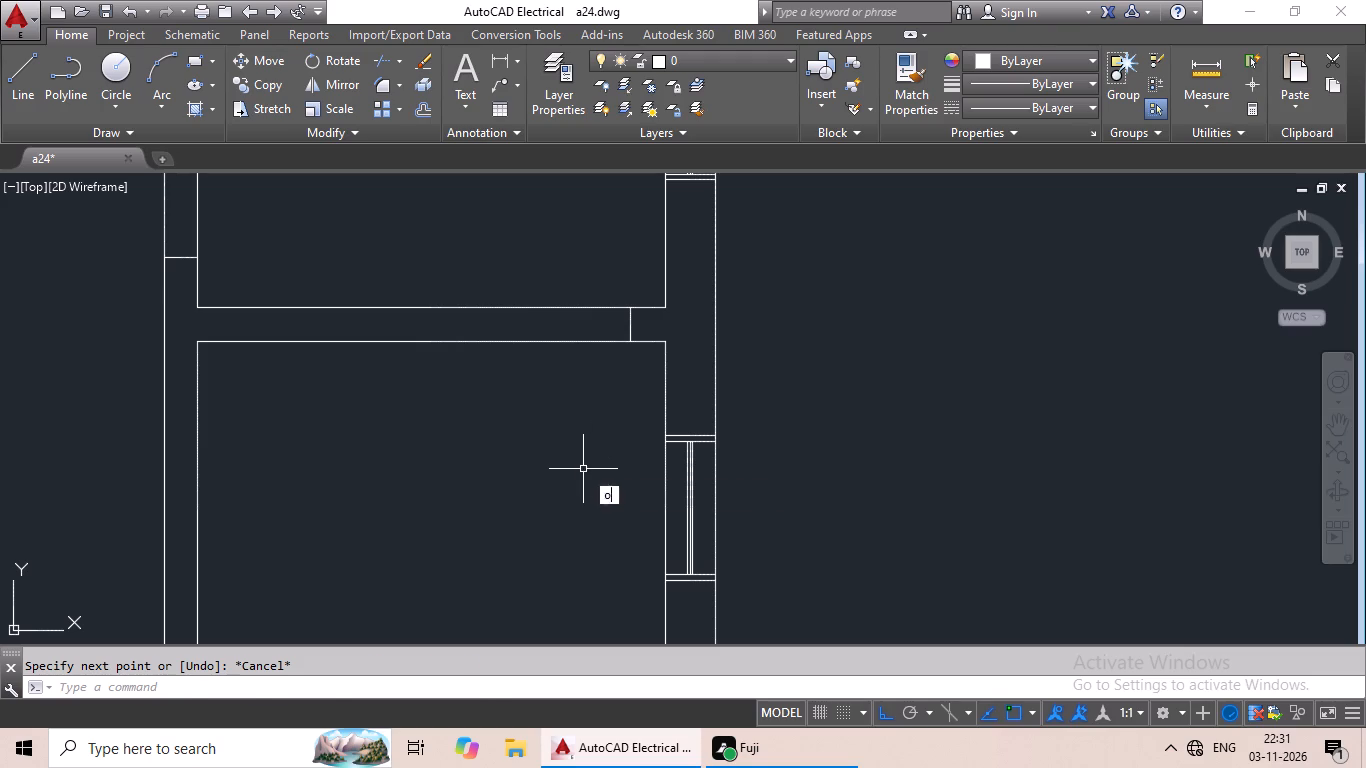
pyautogui.press('Return')
pyautogui.write("2'")
pyautogui.press('Return')
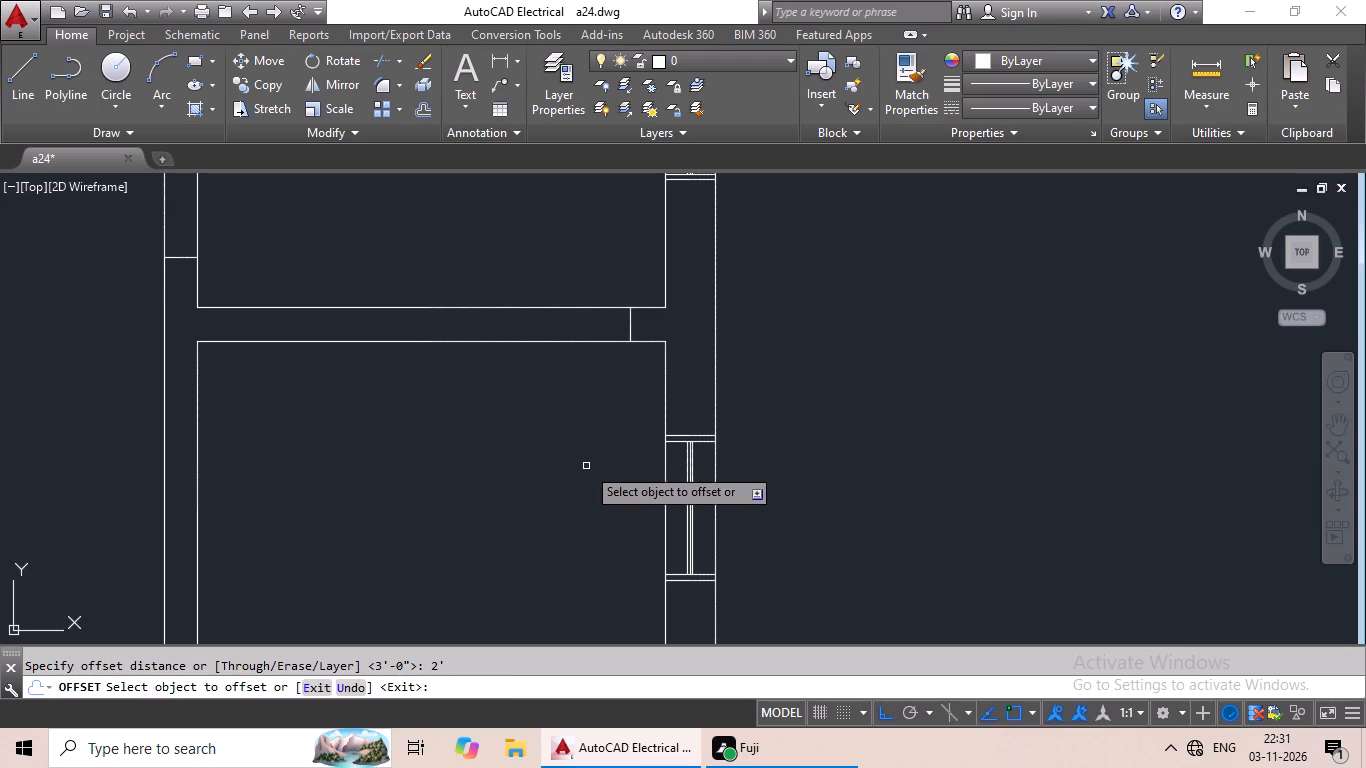
pyautogui.moveTo(630, 317); pyautogui.dragTo(551, 339)
pyautogui.click(478, 349)
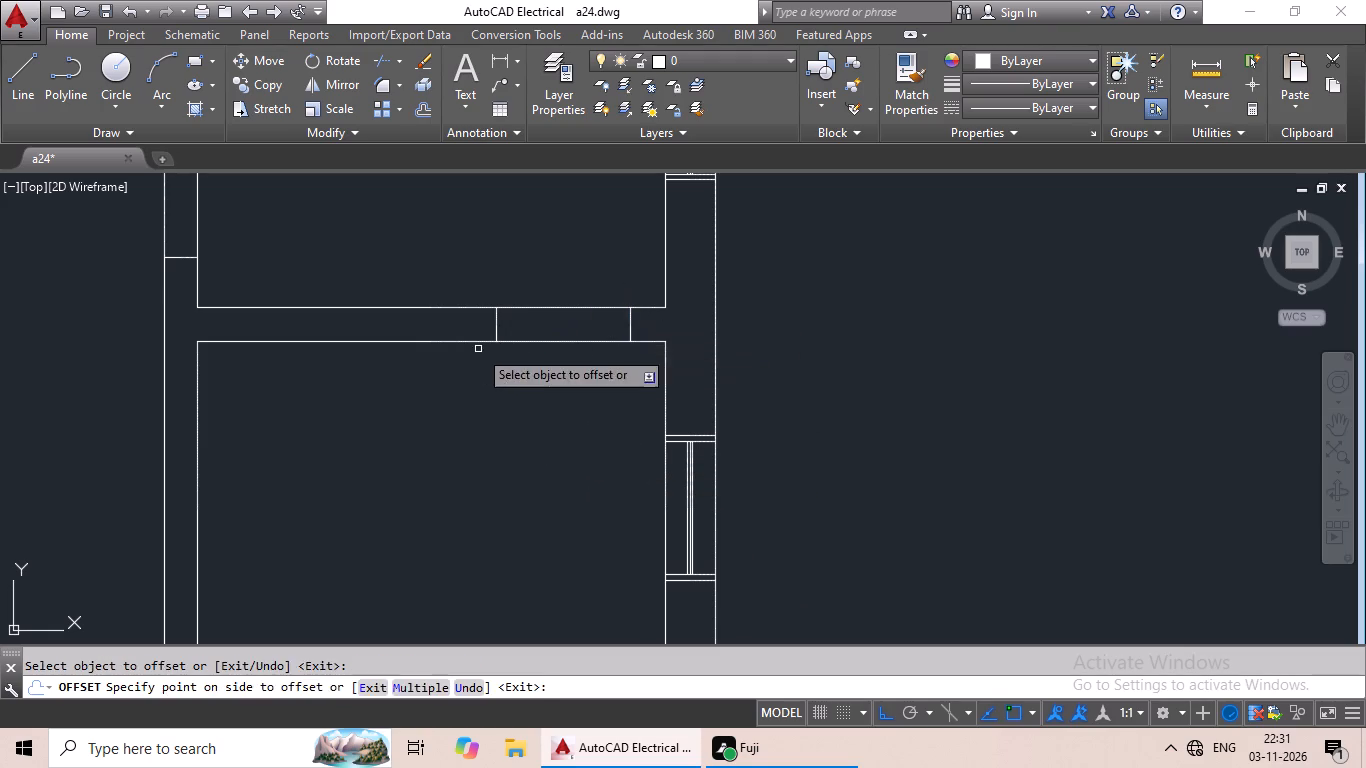
# Draw a line straight across the wall between the two left small rooms, a little inside the outer wall.
pyautogui.click(18, 102)
pyautogui.scroll(-3, 290, 335)
pyautogui.moveTo(350, 412); pyautogui.dragTo(699, 403, button='middle')
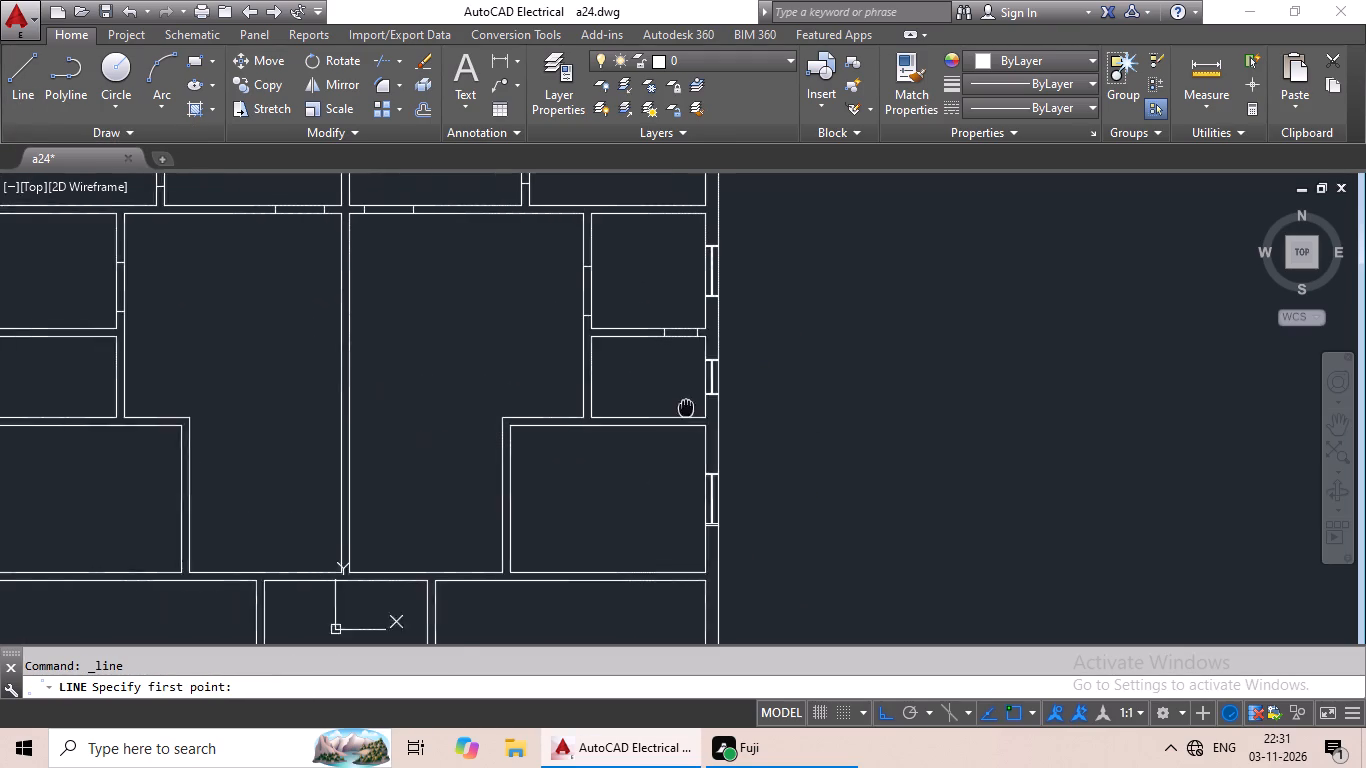
pyautogui.moveTo(420, 373); pyautogui.dragTo(799, 403, button='middle')
pyautogui.scroll(3, 374, 371)
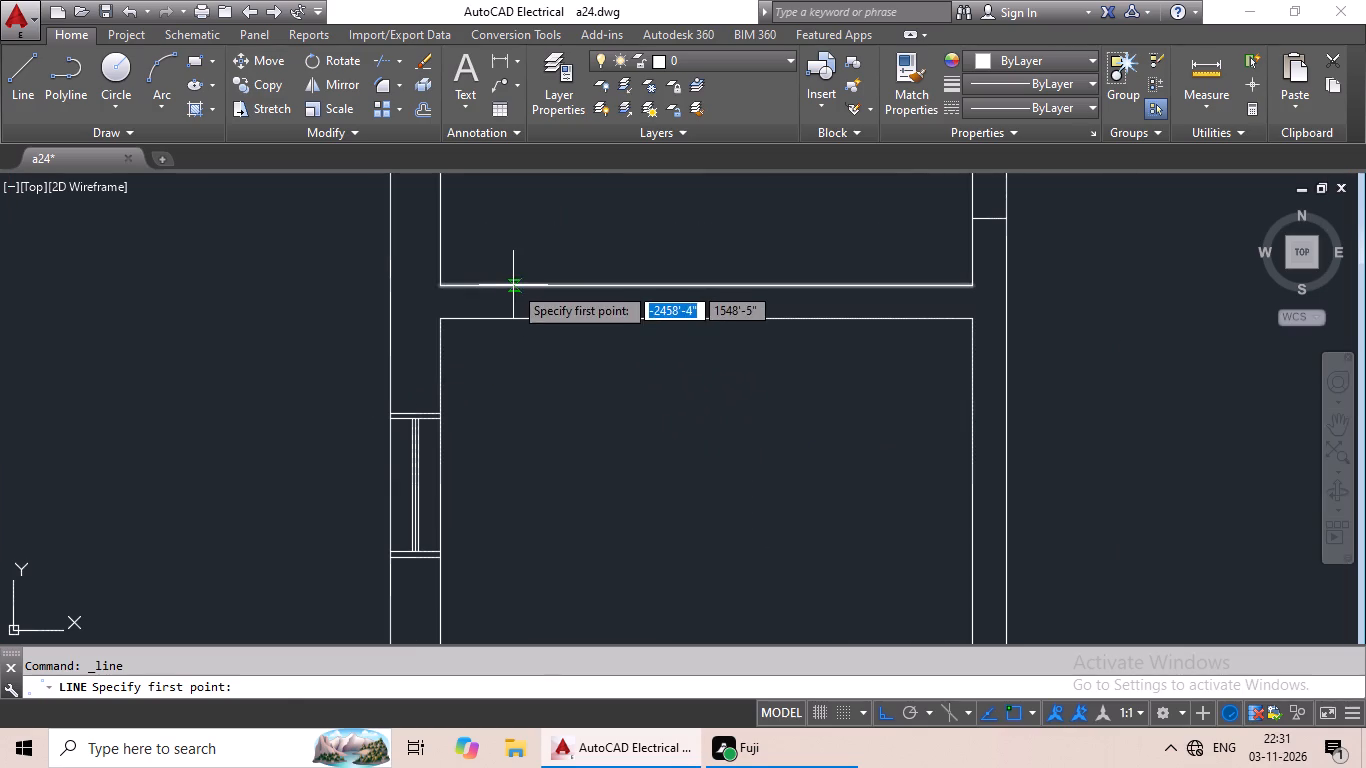
pyautogui.click(506, 285)
pyautogui.click(506, 325)
pyautogui.press('Escape')
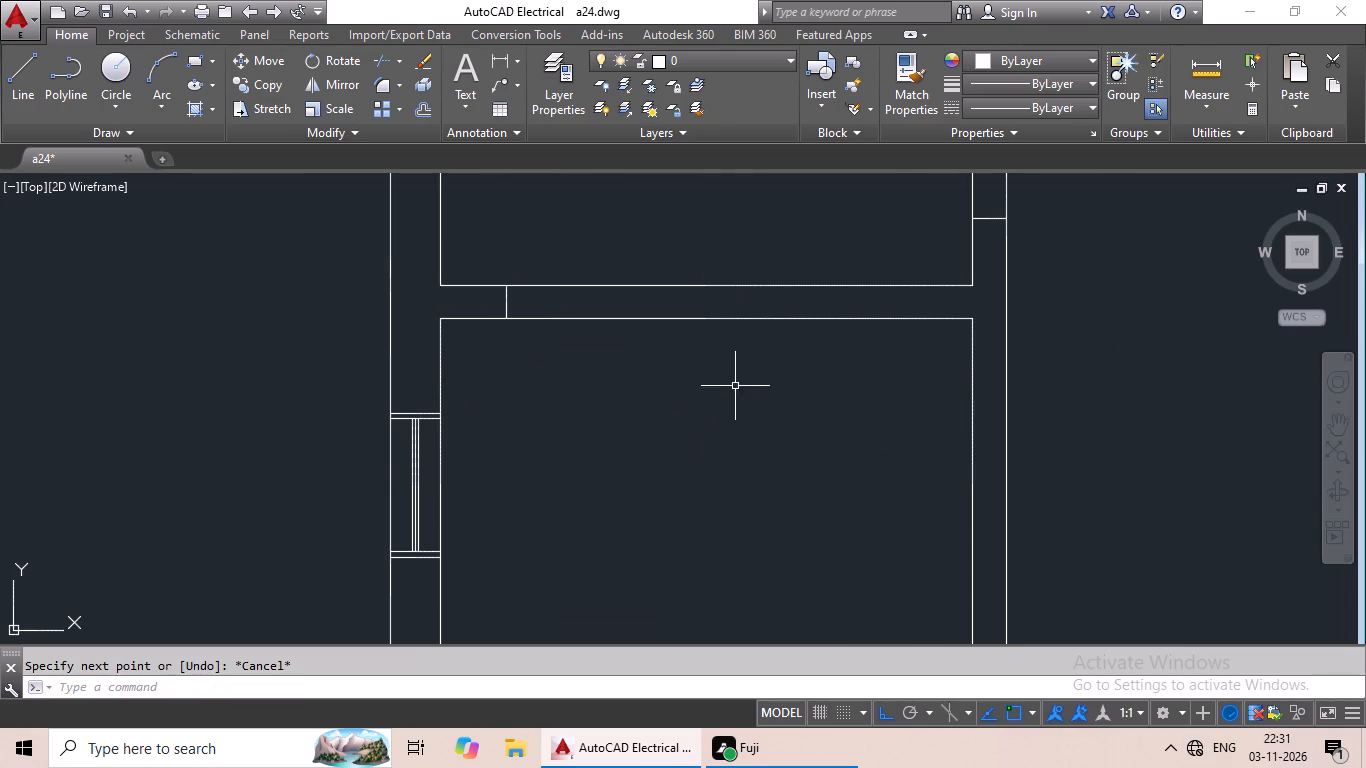
# Offset the short line across the wall between the two left small rooms 2' to the right.
pyautogui.press('o')
pyautogui.press('Return')
pyautogui.write("2'")
pyautogui.press('Return')
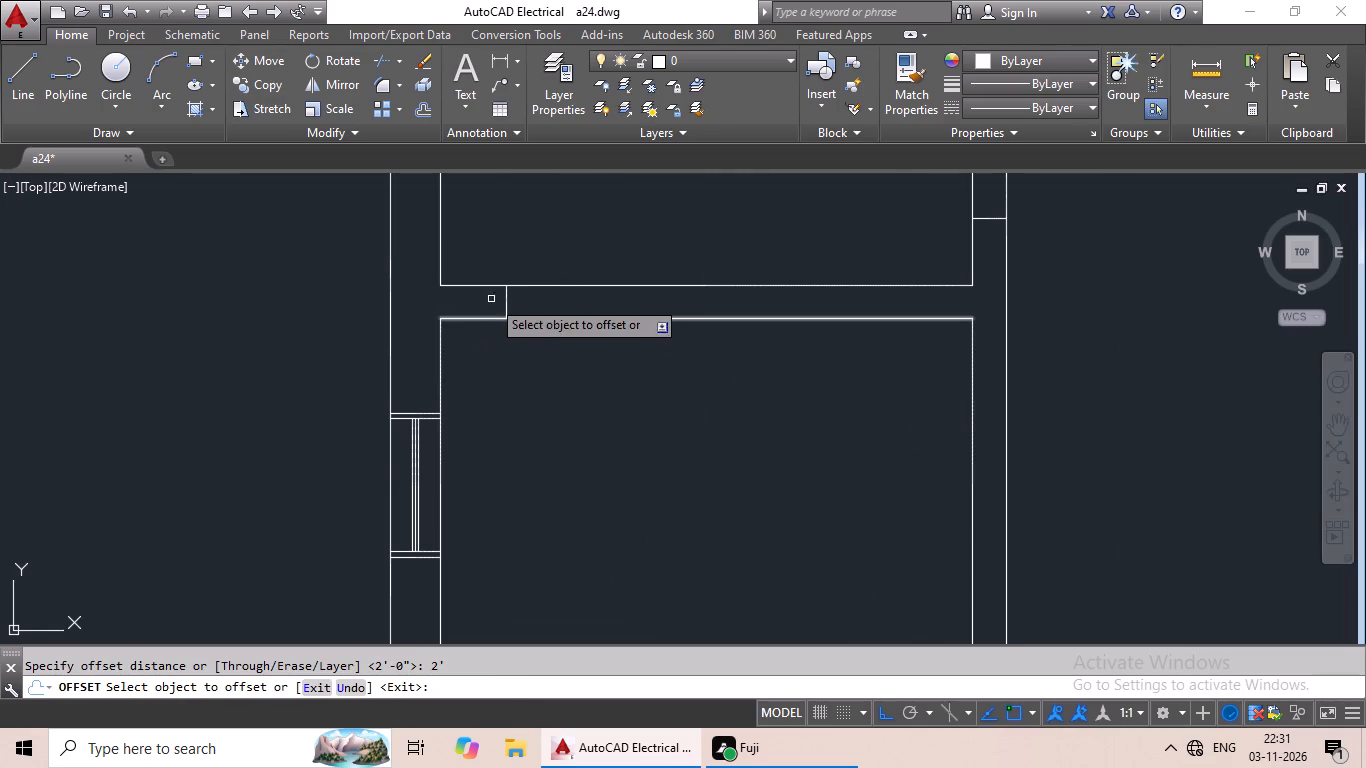
pyautogui.click(508, 295)
pyautogui.click(751, 325)
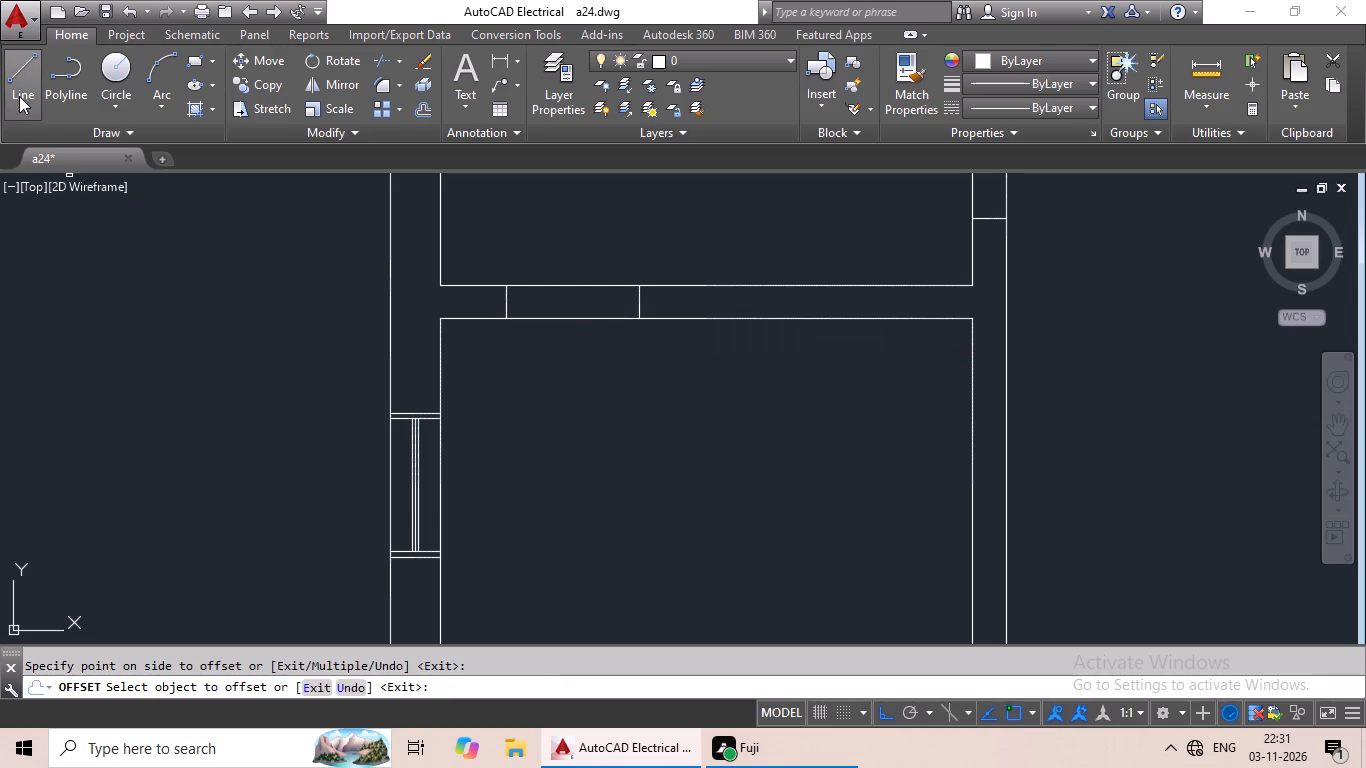
# Draw a line straight across the inner side wall of the left room below the small rooms, just below its upper corner.
pyautogui.click(19, 88)
pyautogui.scroll(-3, 452, 452)
pyautogui.moveTo(491, 473); pyautogui.dragTo(507, 351, button='middle')
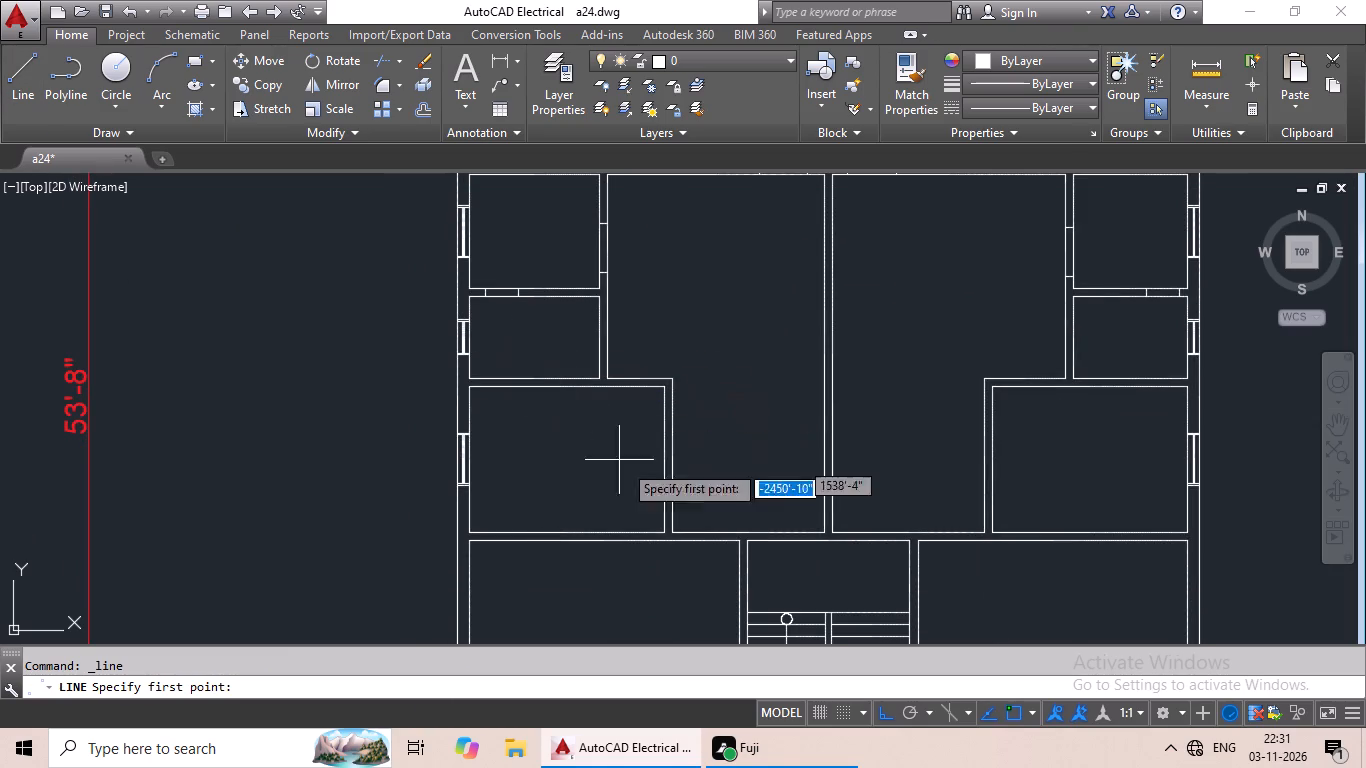
pyautogui.moveTo(739, 449); pyautogui.dragTo(771, 403, button='middle')
pyautogui.scroll(-2, 777, 397)
pyautogui.moveTo(777, 401); pyautogui.dragTo(756, 432, button='middle')
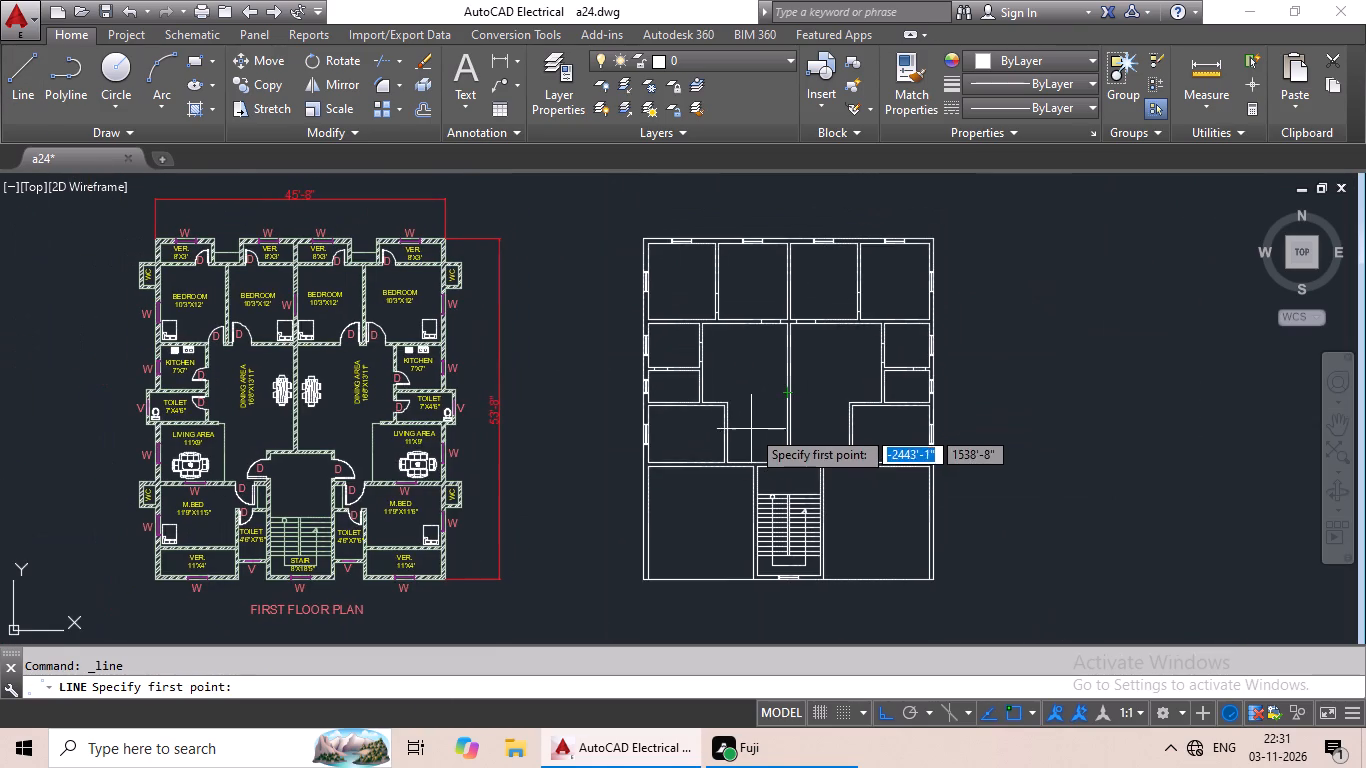
pyautogui.scroll(3, 736, 424)
pyautogui.click(688, 372)
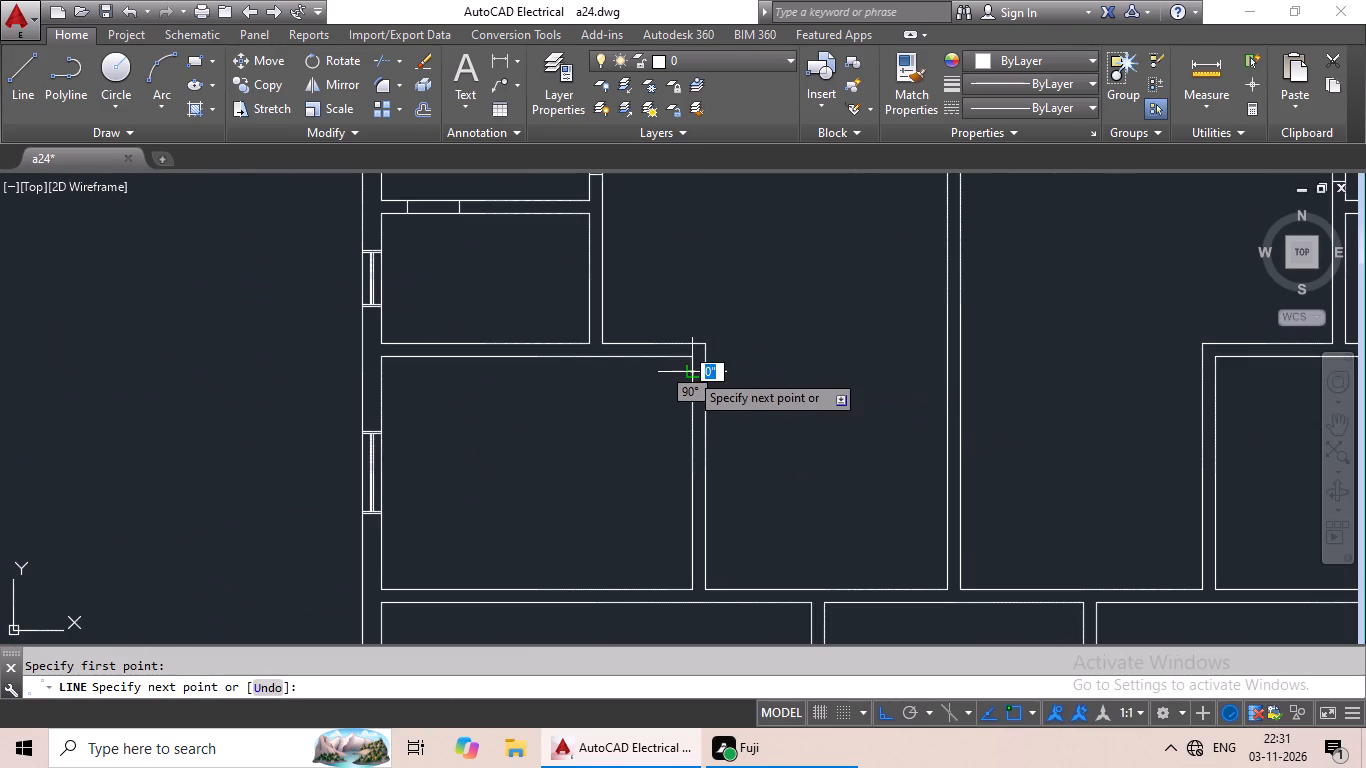
pyautogui.click(704, 372)
pyautogui.press('Escape')
pyautogui.moveTo(787, 551); pyautogui.dragTo(816, 514, button='middle')
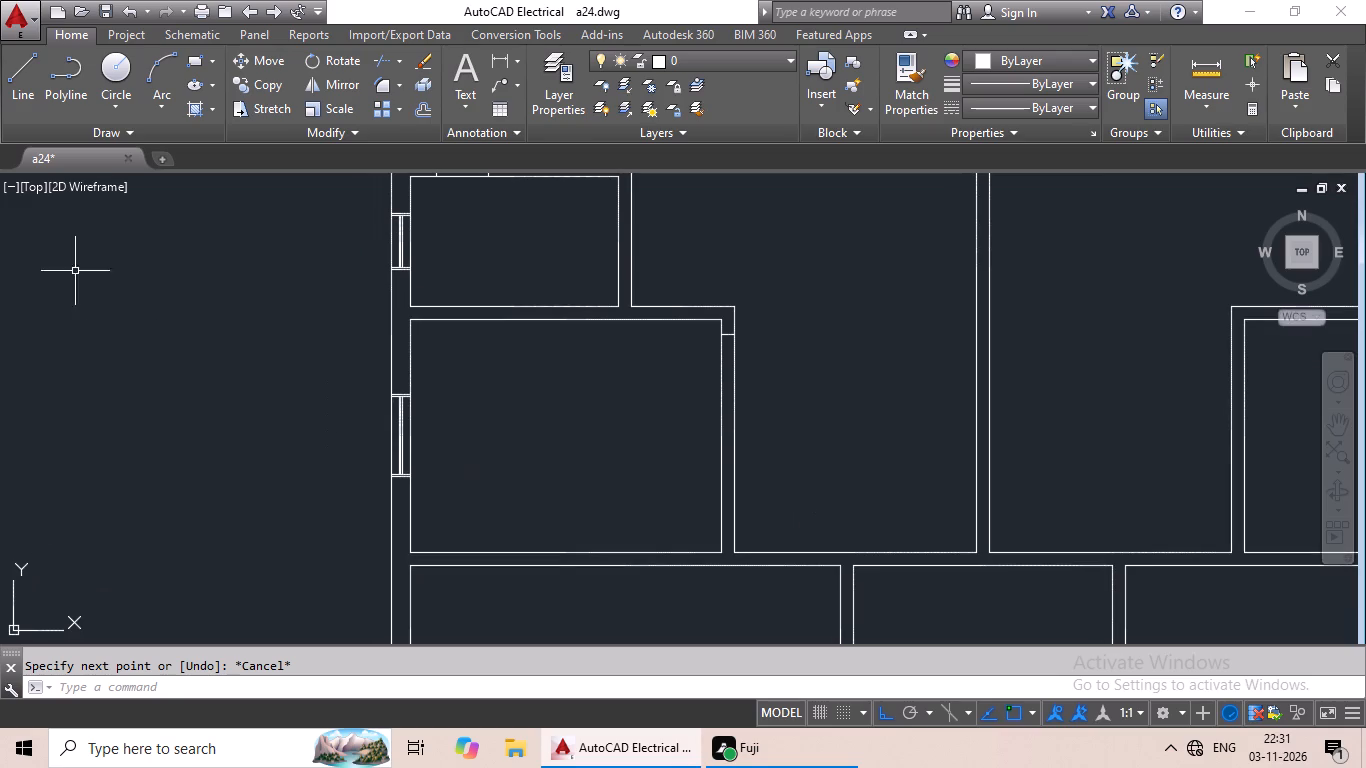
# Draw a 6" line straight across the same left room's inner side wall, slightly above its lower end.
pyautogui.moveTo(32, 97); pyautogui.dragTo(46, 115)
pyautogui.scroll(2, 789, 563)
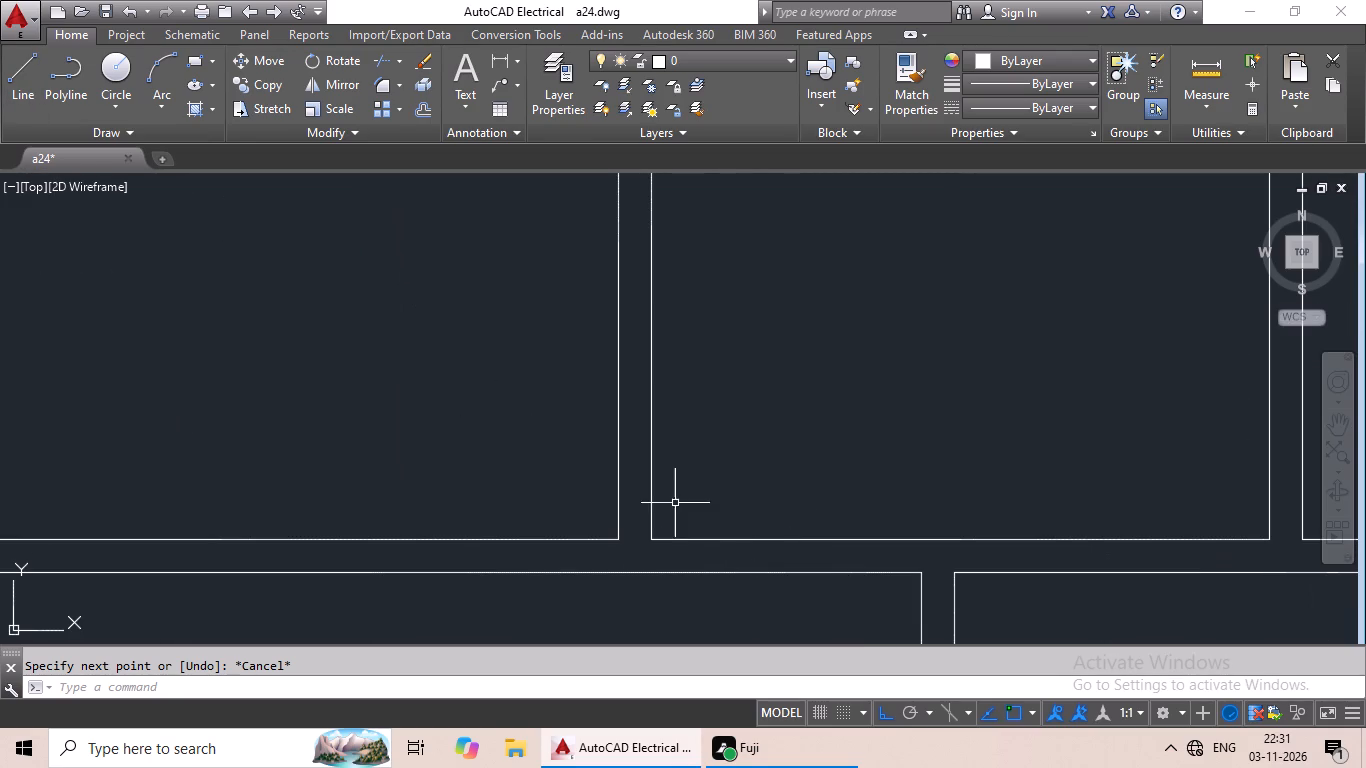
pyautogui.click(20, 69)
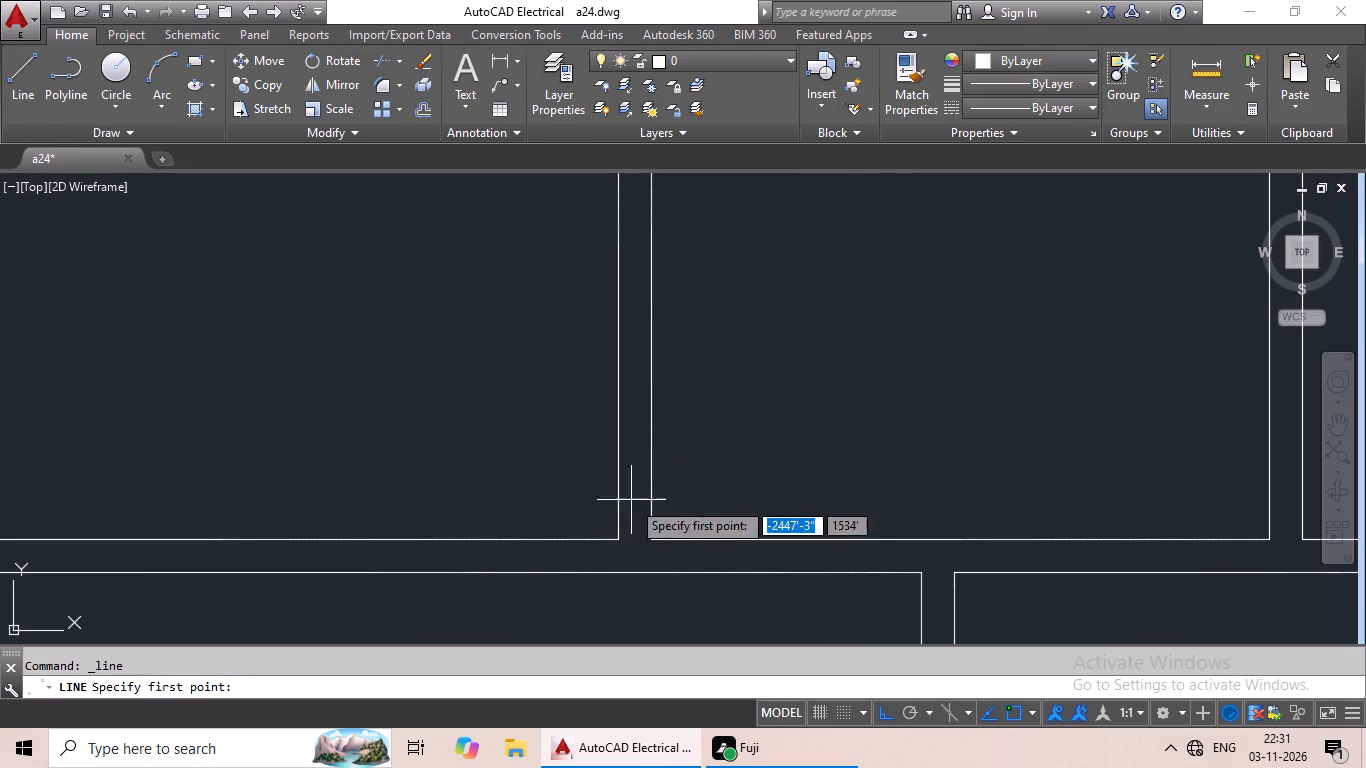
pyautogui.click(617, 483)
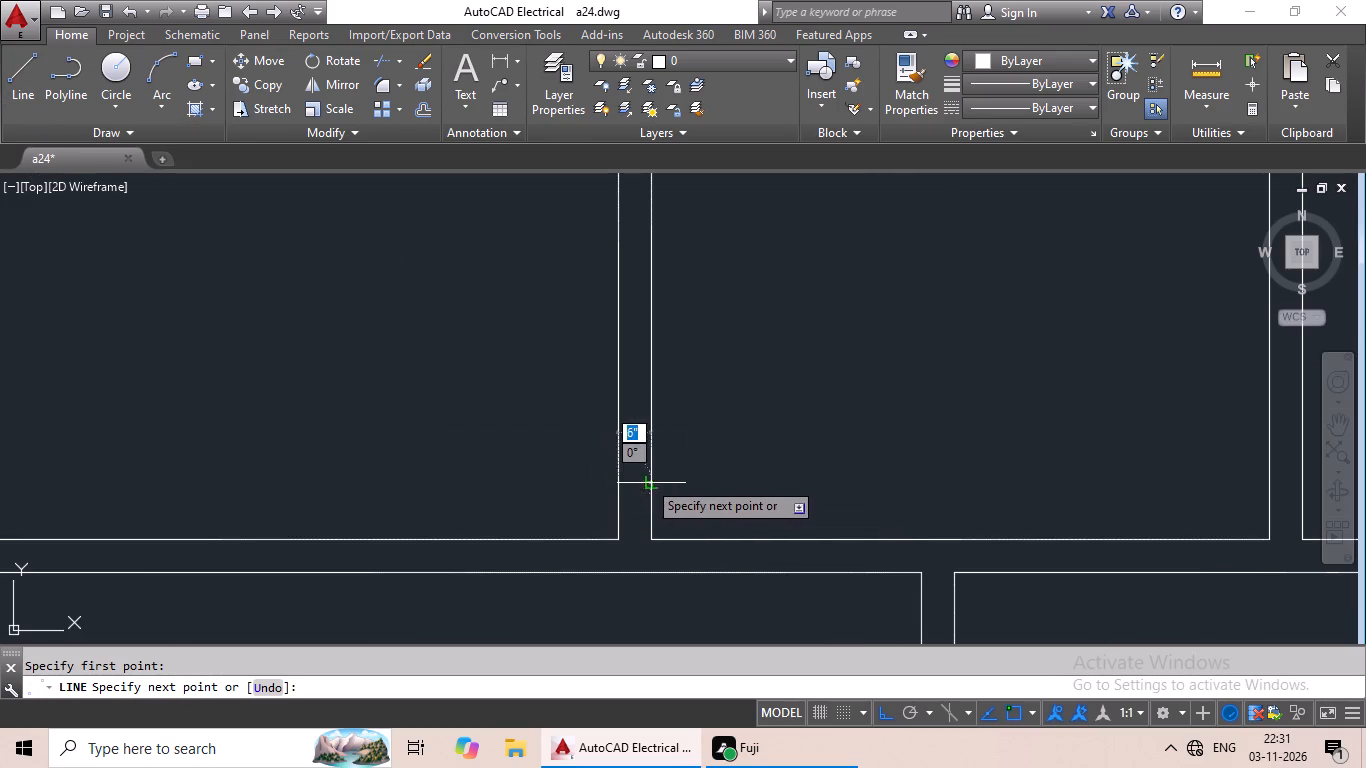
pyautogui.click(647, 480)
pyautogui.press('Escape')
pyautogui.scroll(-2, 827, 473)
pyautogui.moveTo(849, 466); pyautogui.dragTo(726, 497, button='middle')
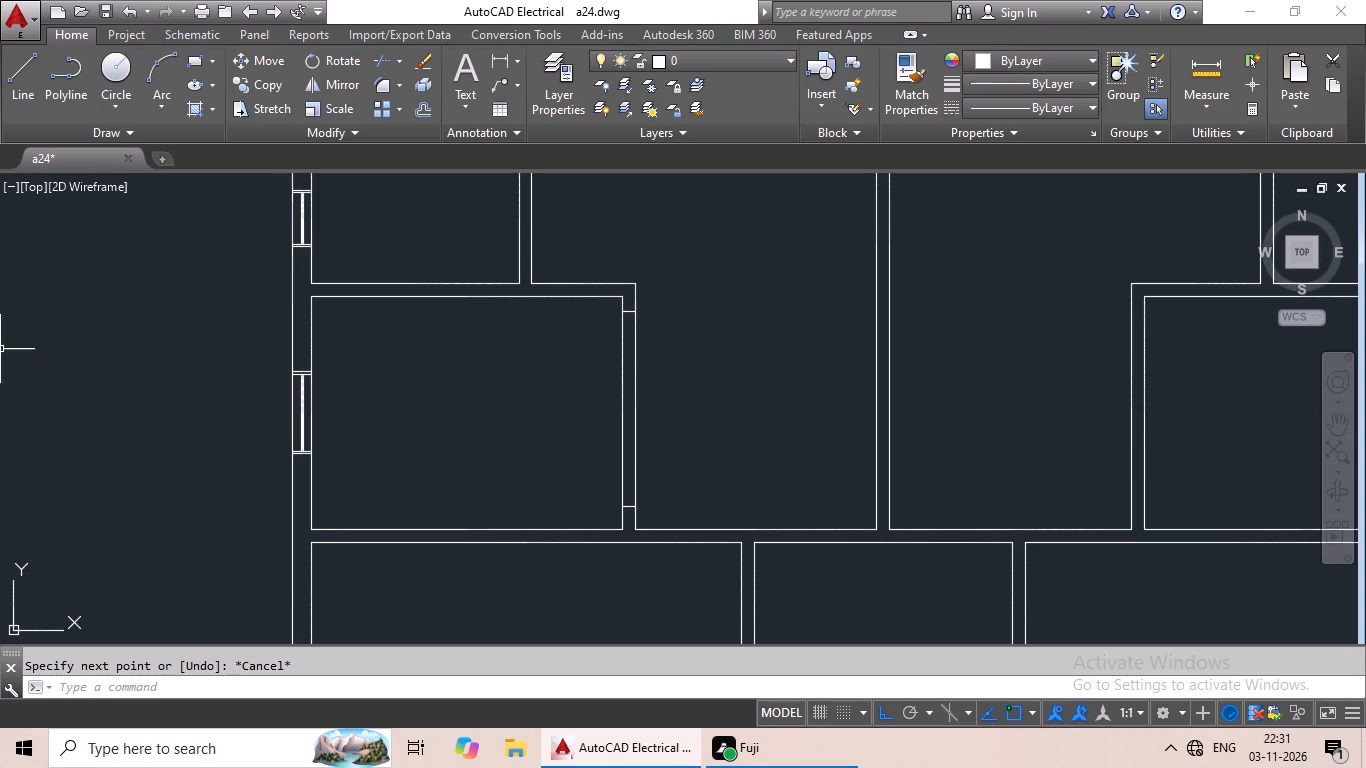
# Draw a line straight across the inner side wall of the right room below the small rooms, just below its upper corner.
pyautogui.click(29, 78)
pyautogui.scroll(-2, 462, 391)
pyautogui.moveTo(696, 395); pyautogui.dragTo(521, 417, button='middle')
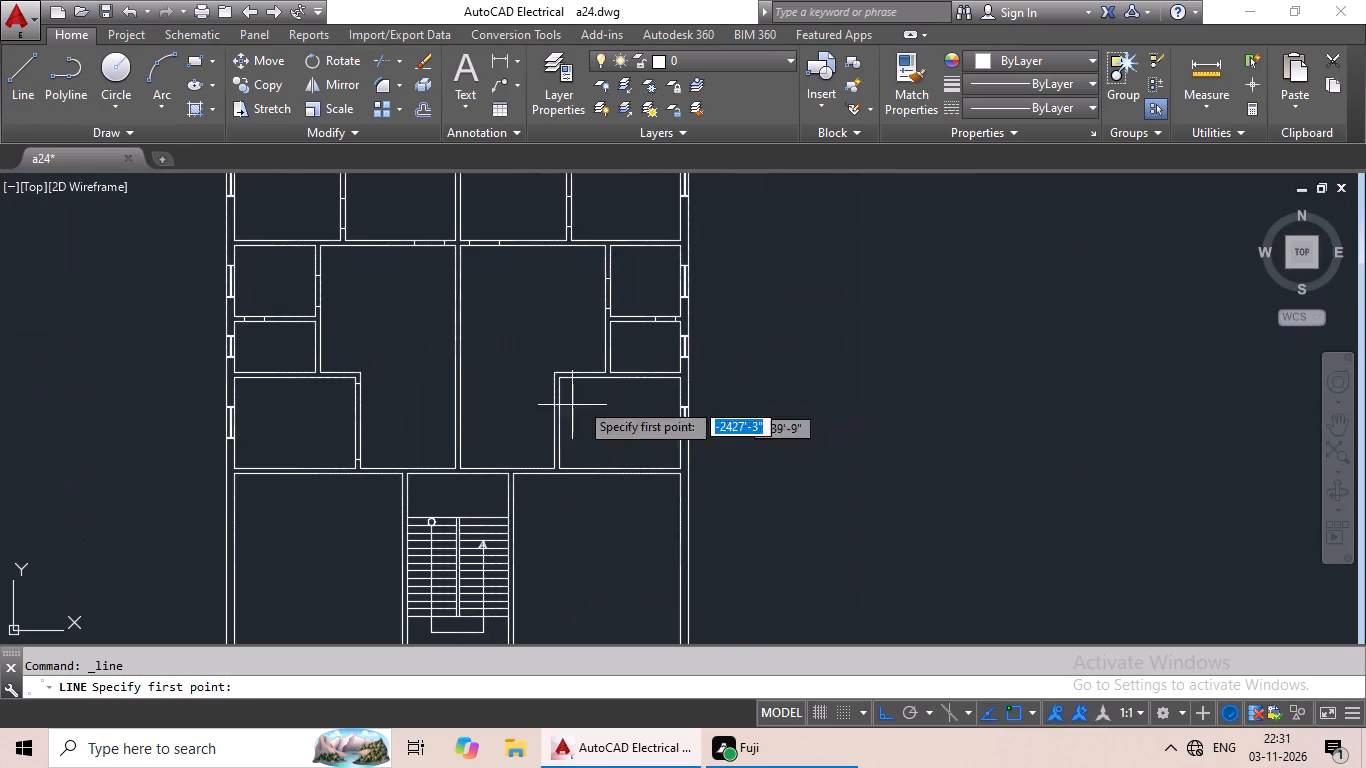
pyautogui.scroll(2, 634, 374)
pyautogui.scroll(2, 423, 398)
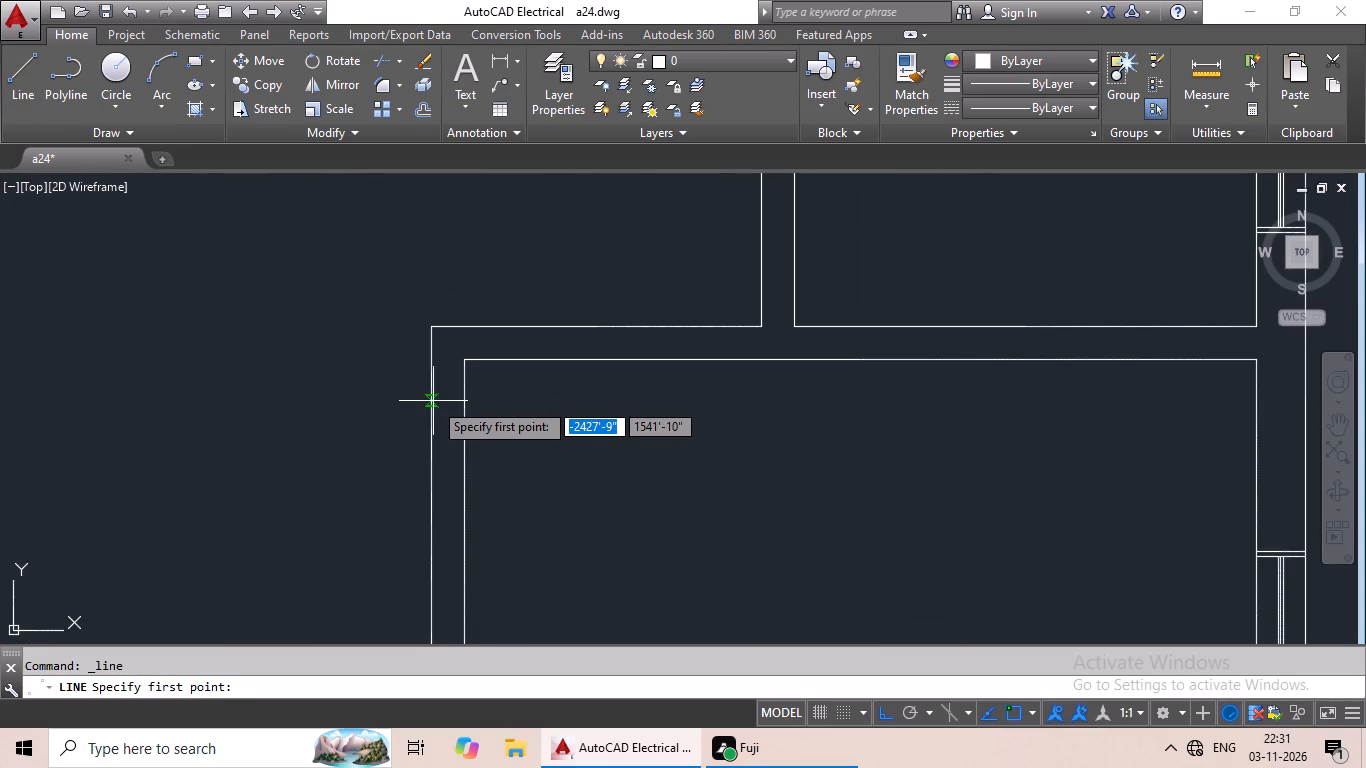
pyautogui.click(429, 412)
pyautogui.click(464, 410)
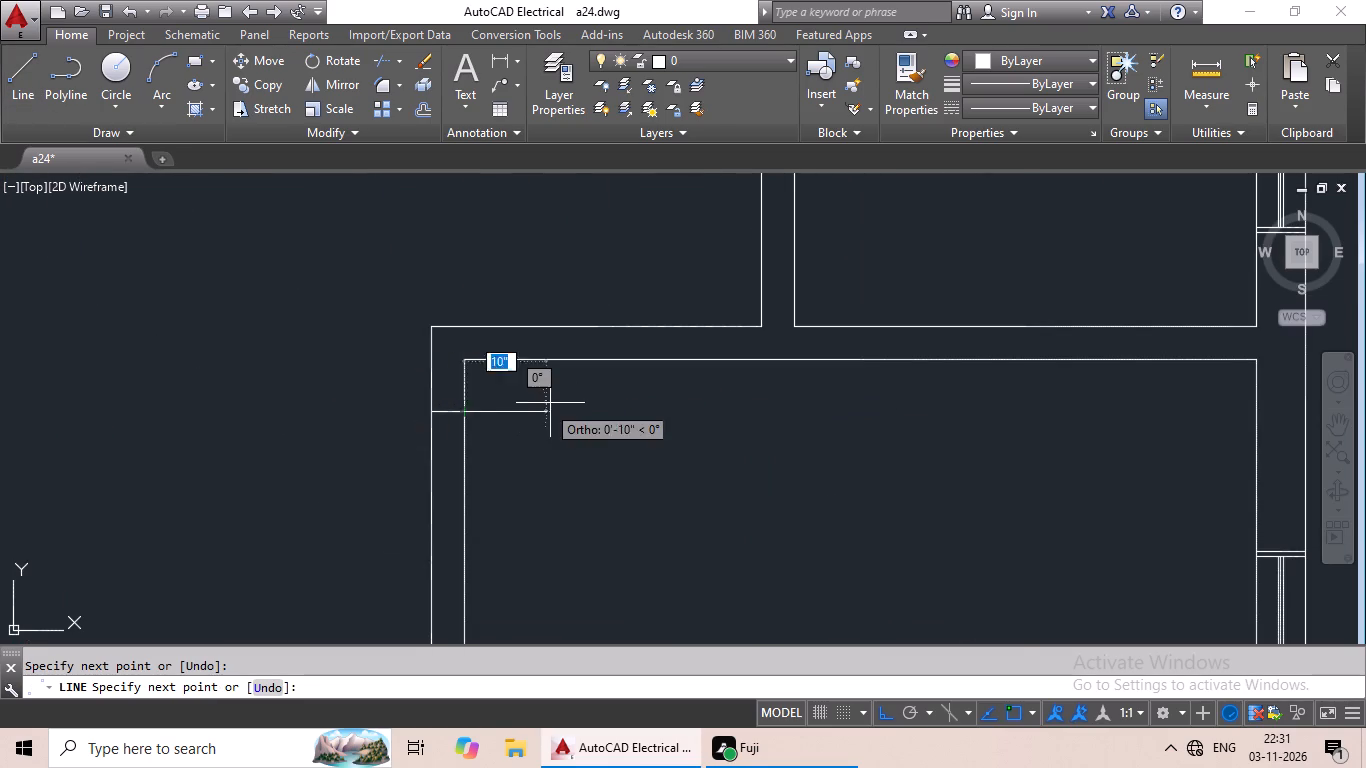
pyautogui.scroll(-1, 551, 402)
pyautogui.press('Escape')
# Draw a line straight across the inner side wall of the right room below the small rooms, slightly above its lower end.
pyautogui.click(27, 101)
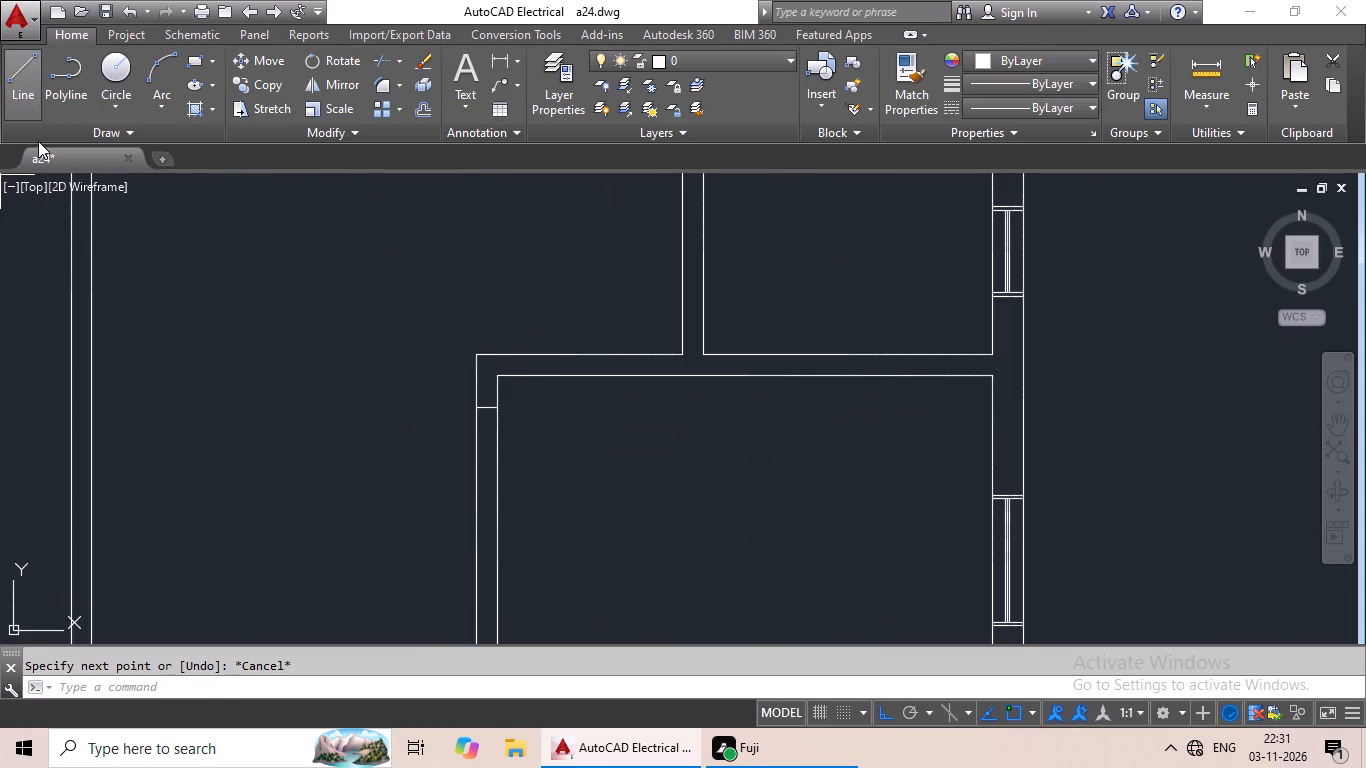
pyautogui.scroll(-2, 413, 468)
pyautogui.moveTo(580, 495); pyautogui.dragTo(615, 415, button='middle')
pyautogui.scroll(3, 515, 483)
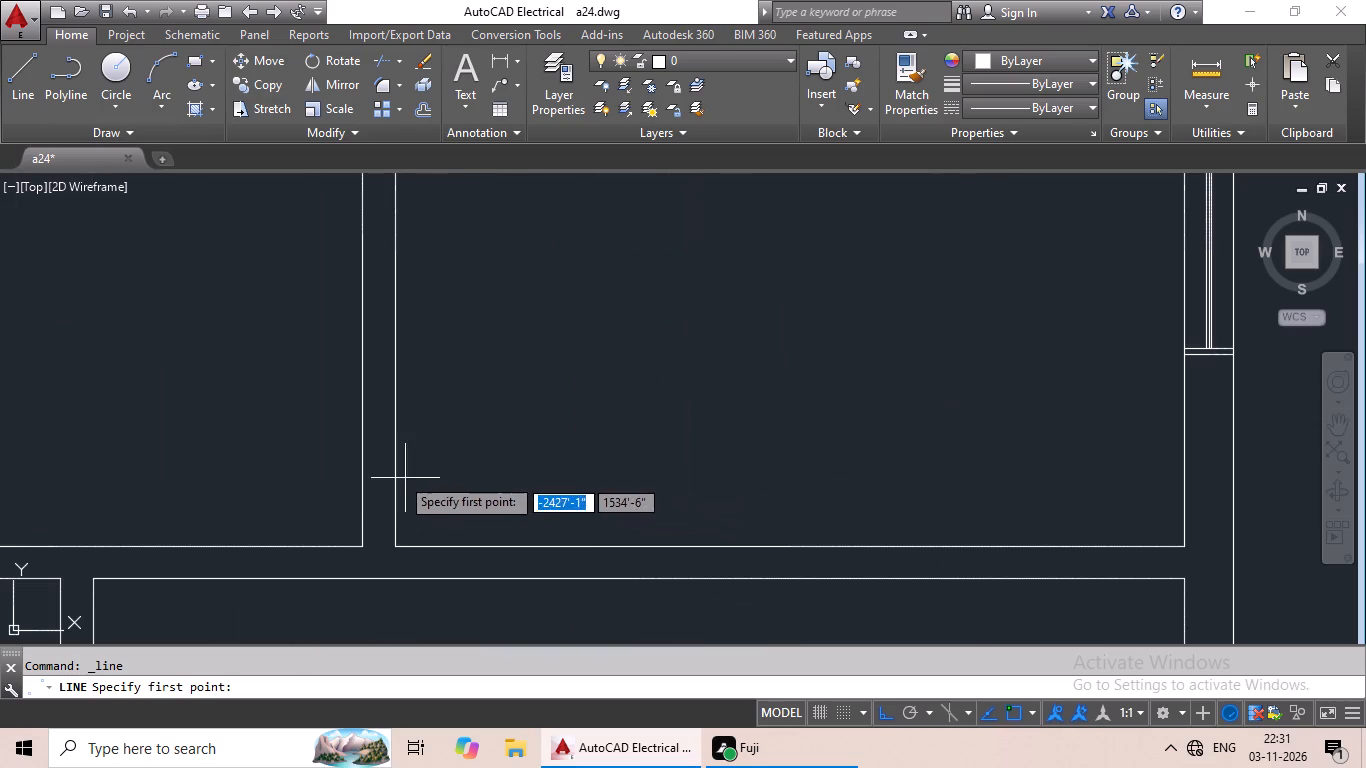
pyautogui.click(362, 479)
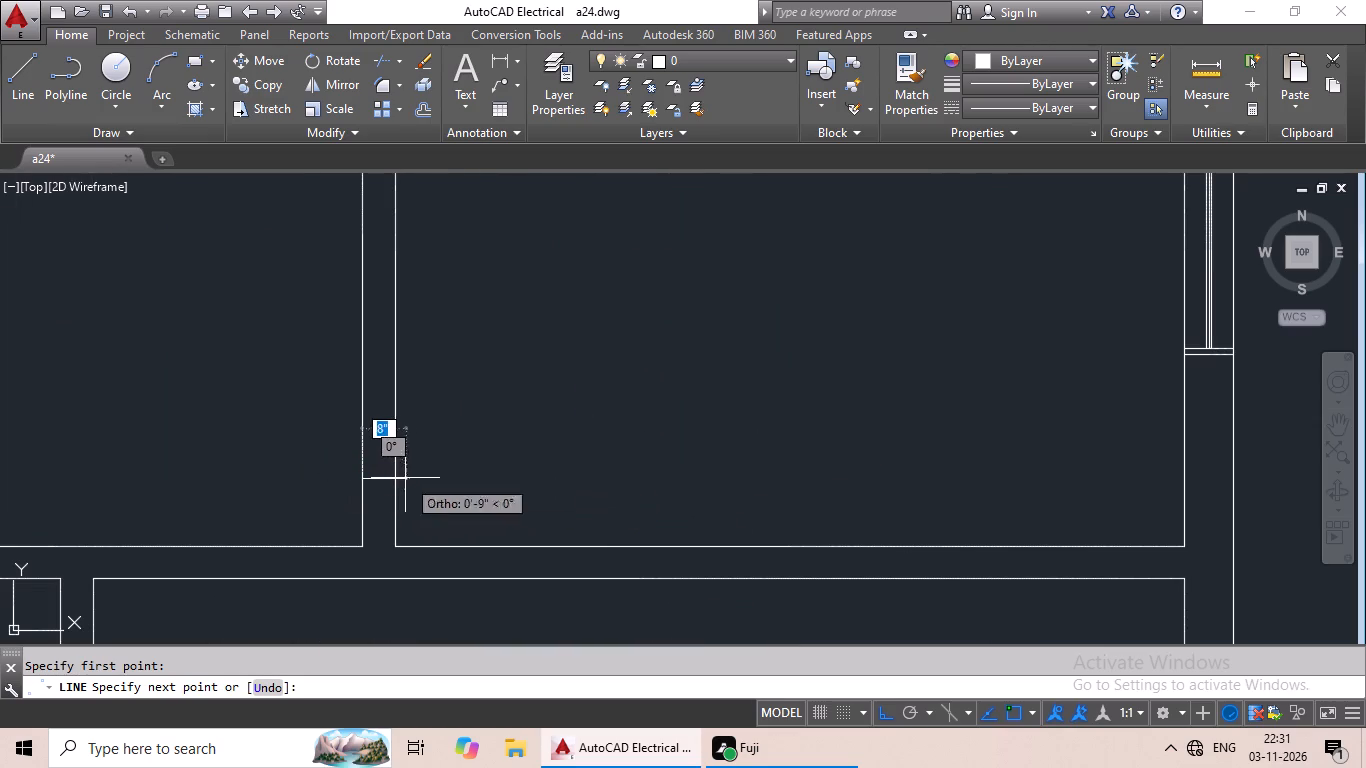
pyautogui.click(392, 477)
pyautogui.press('Escape')
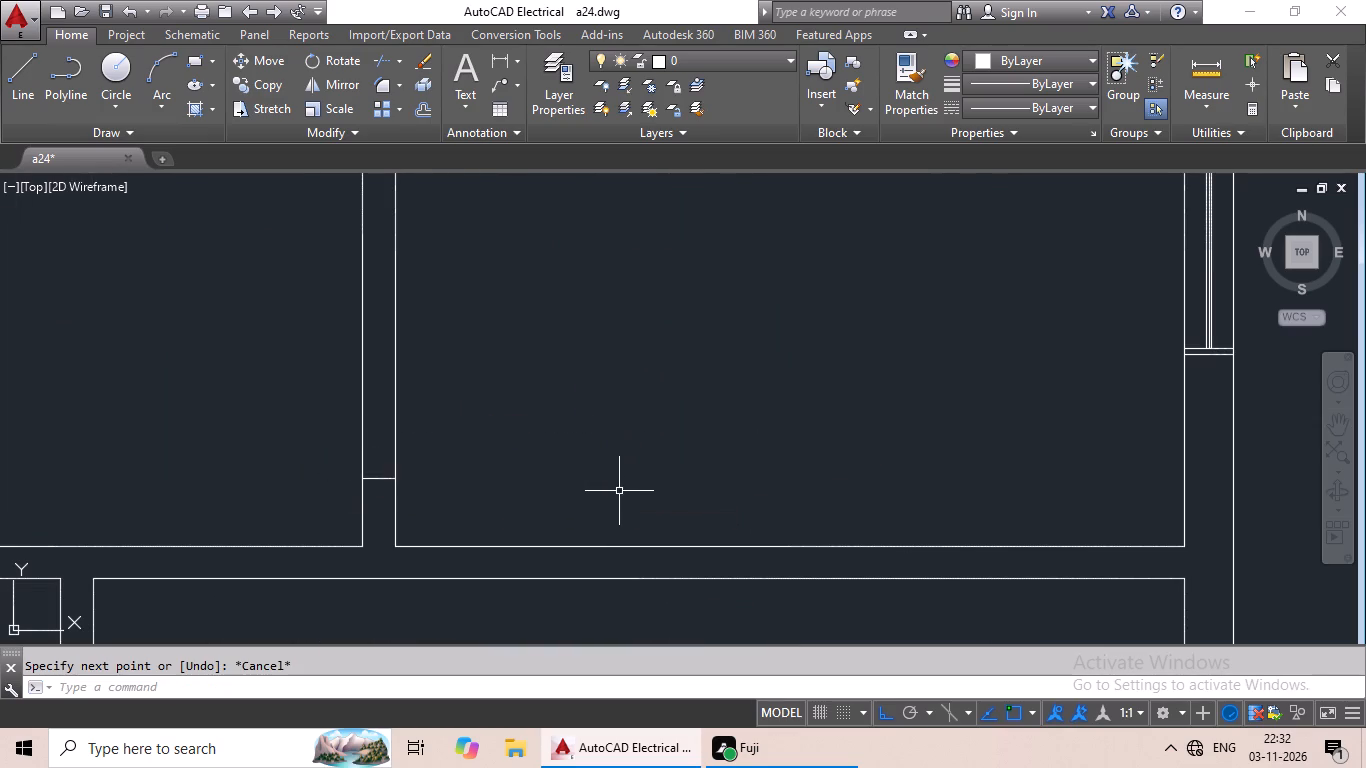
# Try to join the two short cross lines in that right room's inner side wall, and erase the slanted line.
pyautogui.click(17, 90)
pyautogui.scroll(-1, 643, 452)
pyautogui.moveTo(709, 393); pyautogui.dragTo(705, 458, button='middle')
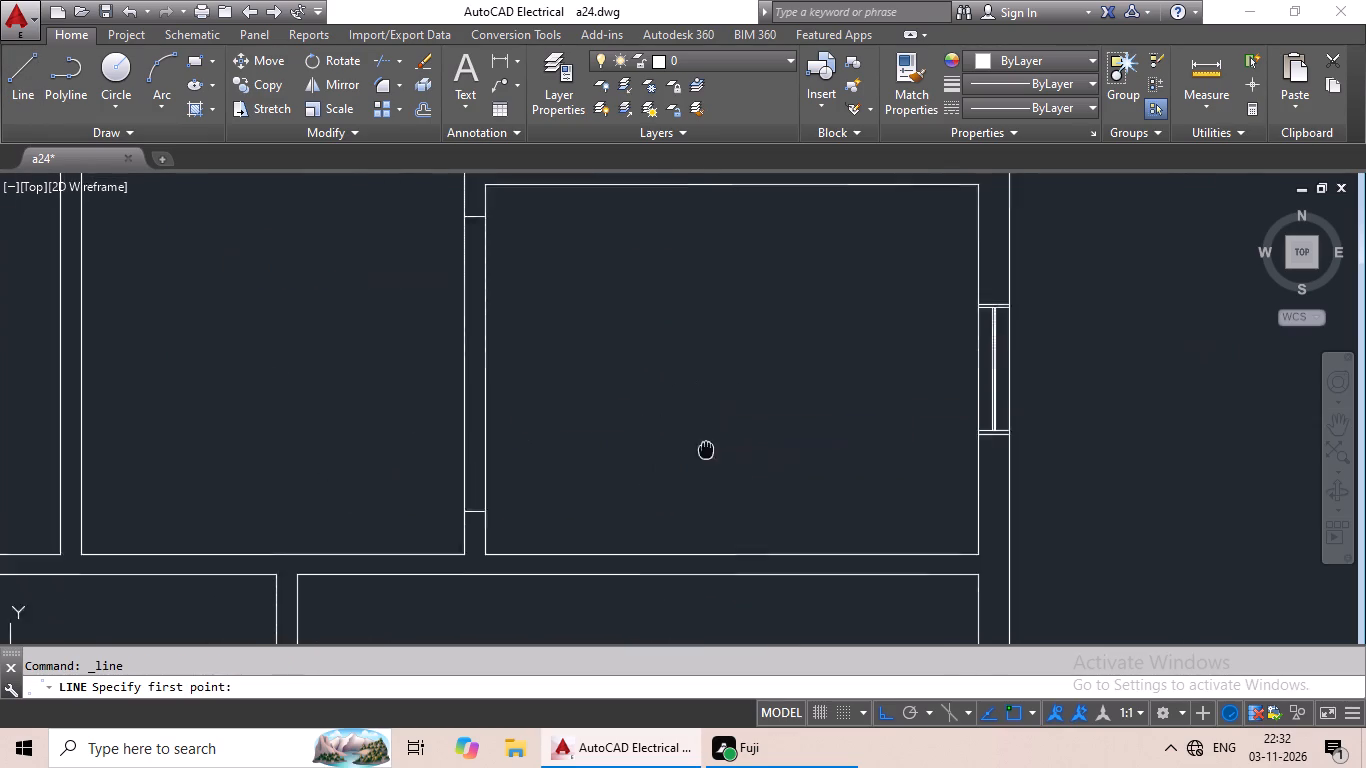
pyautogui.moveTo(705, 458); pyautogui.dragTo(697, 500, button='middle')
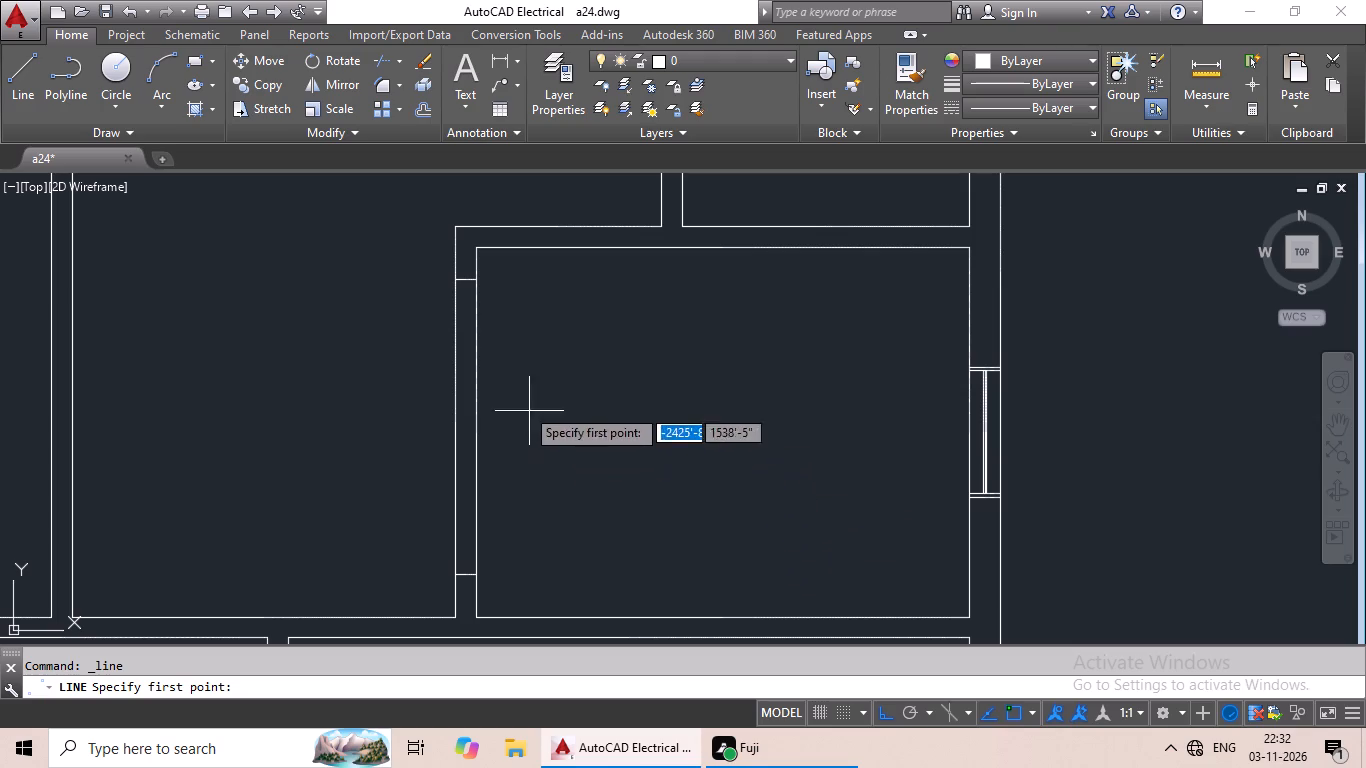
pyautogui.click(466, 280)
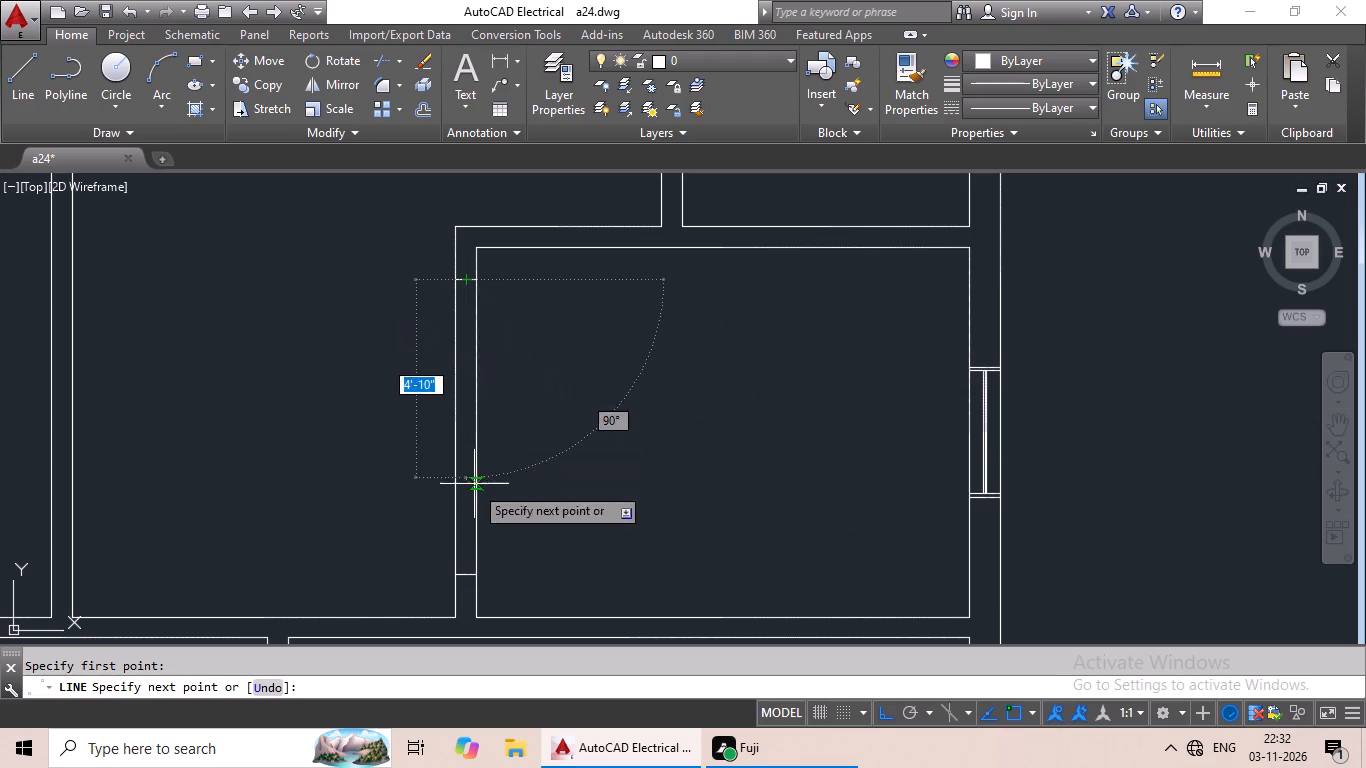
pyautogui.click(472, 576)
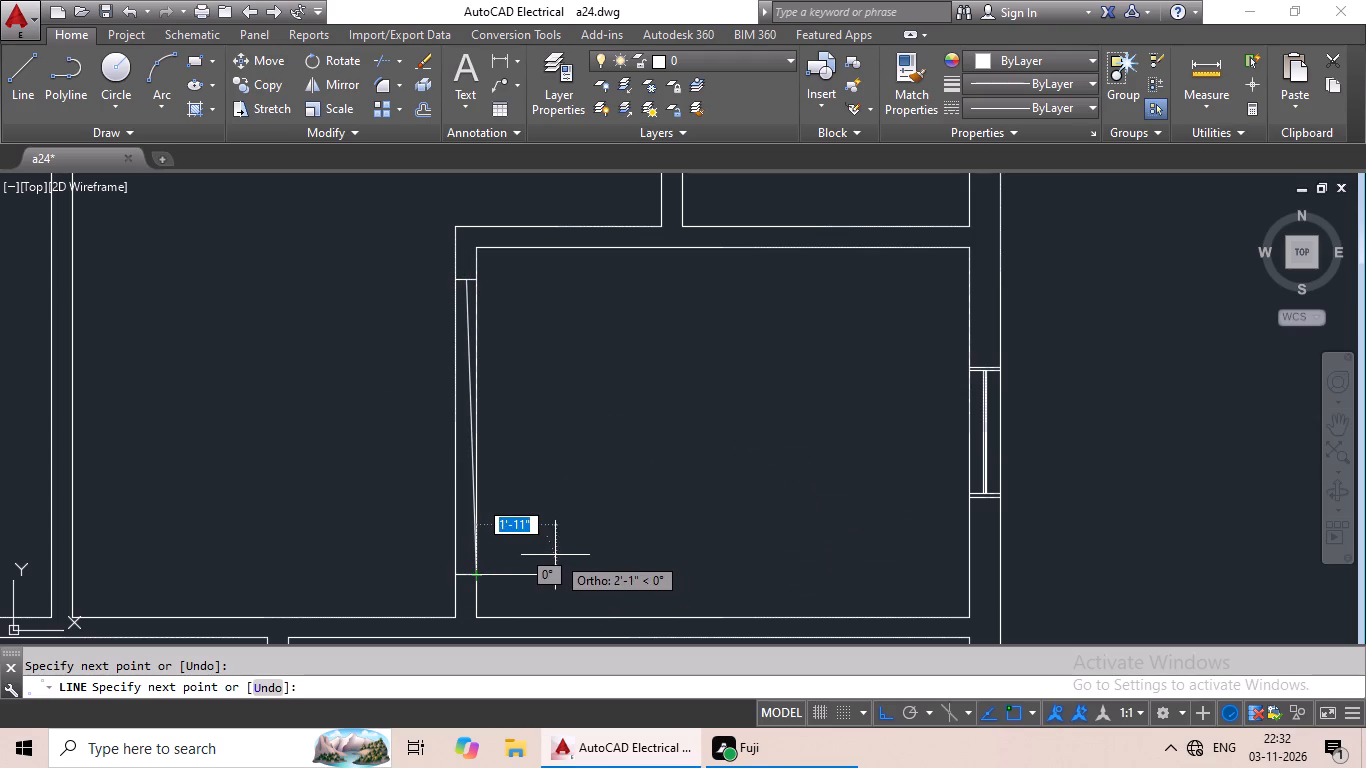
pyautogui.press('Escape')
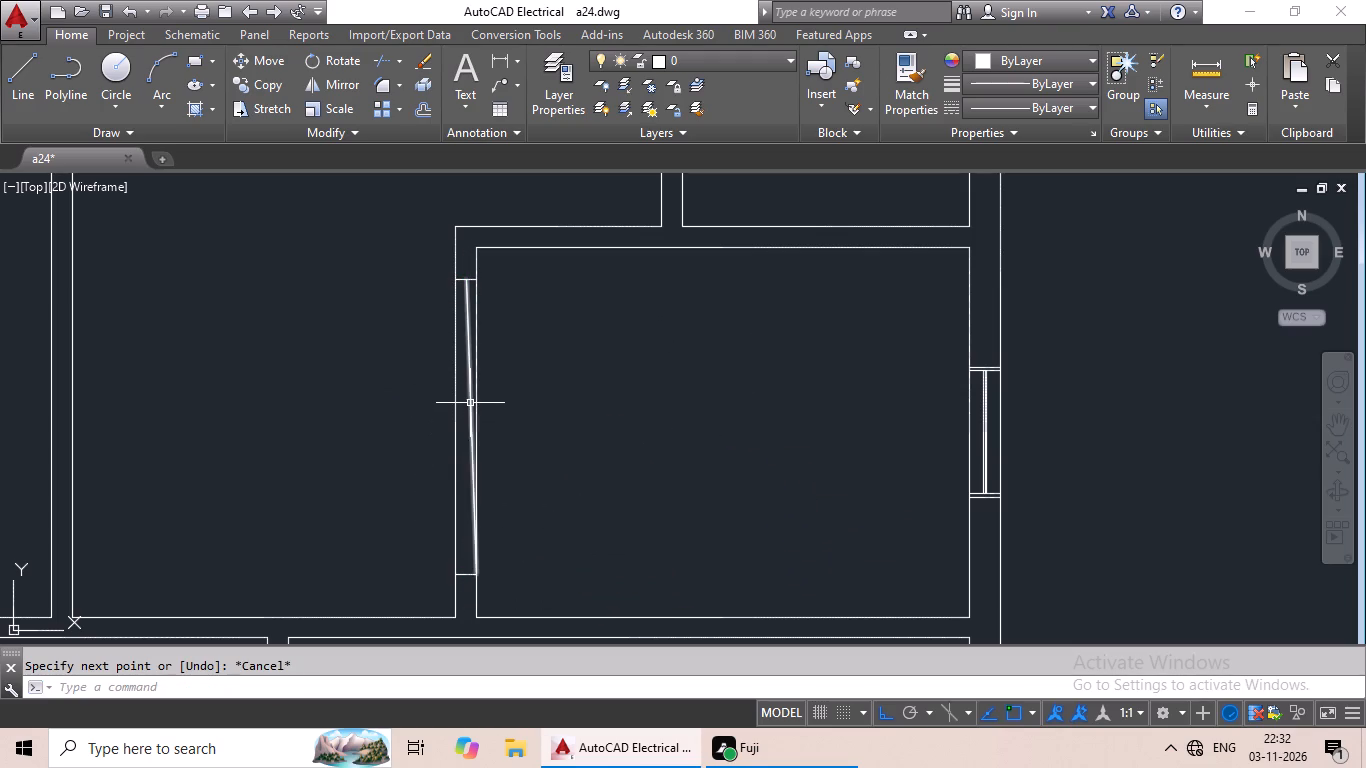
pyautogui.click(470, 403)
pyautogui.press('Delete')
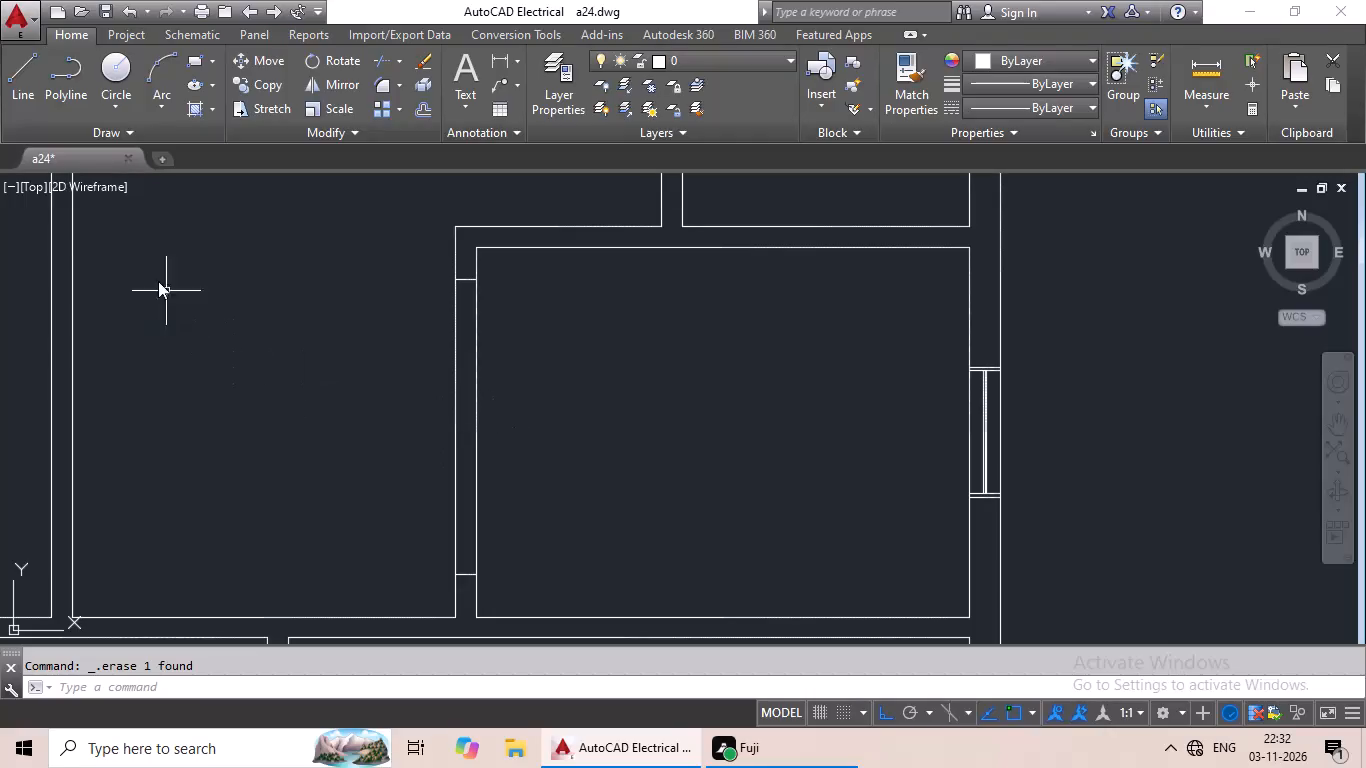
# Draw a vertical line about 7'-2" long joining the midpoints of the two cross lines in the right room's inner side wall.
pyautogui.click(7, 85)
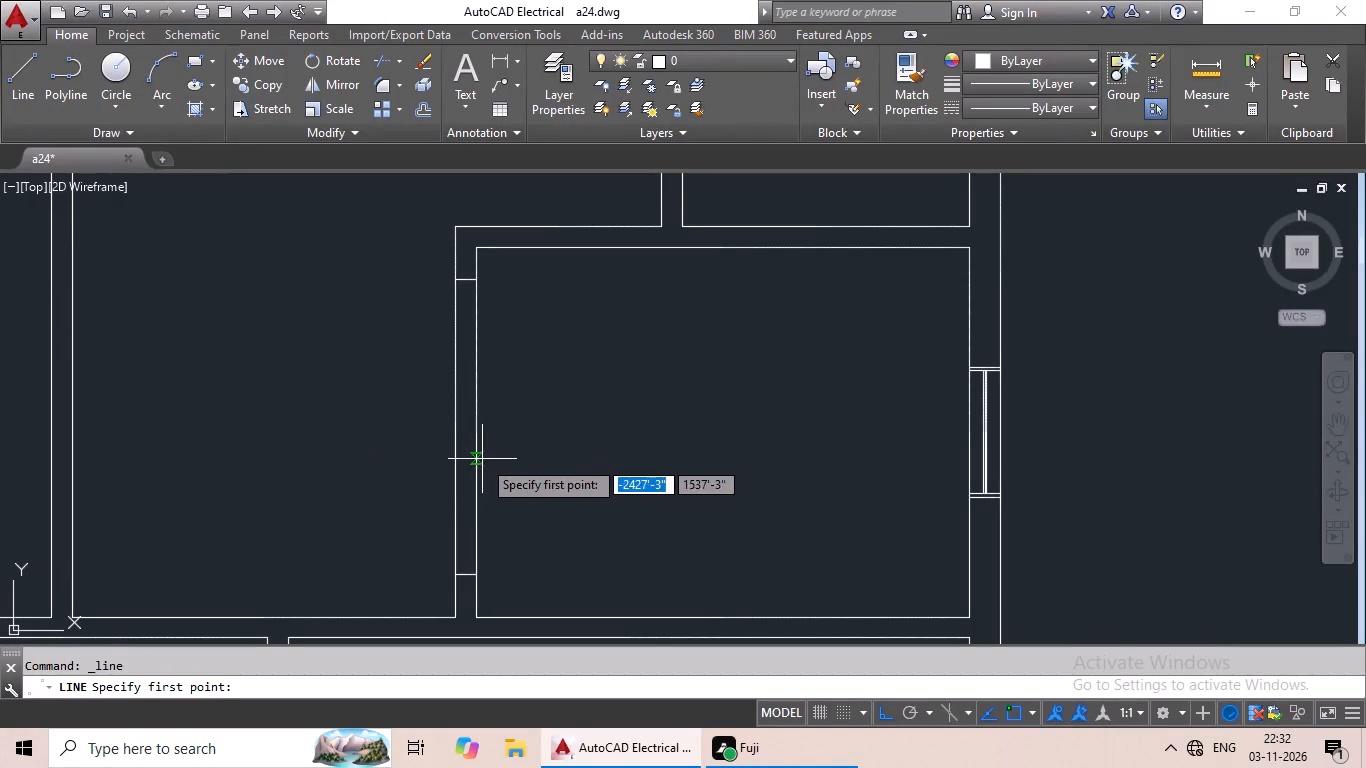
pyautogui.click(466, 280)
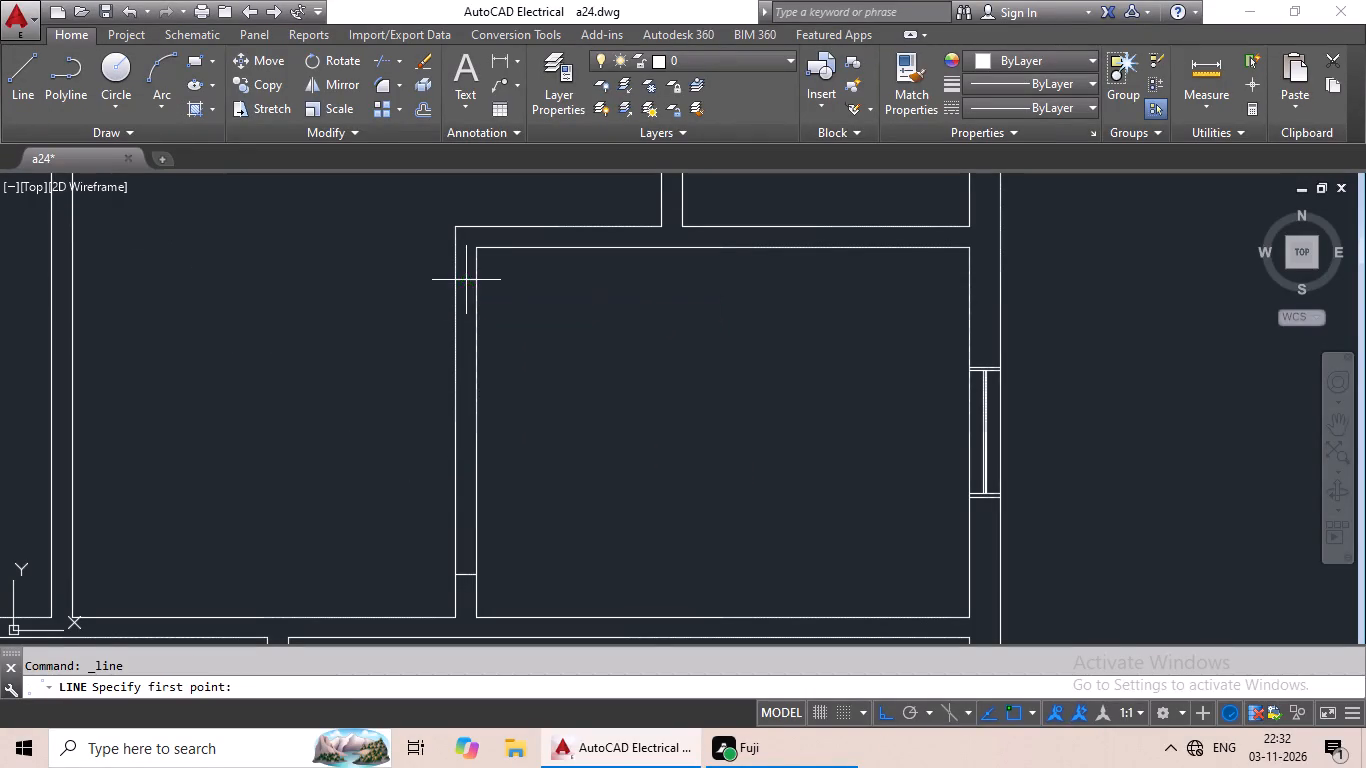
pyautogui.click(464, 572)
pyautogui.press('Escape')
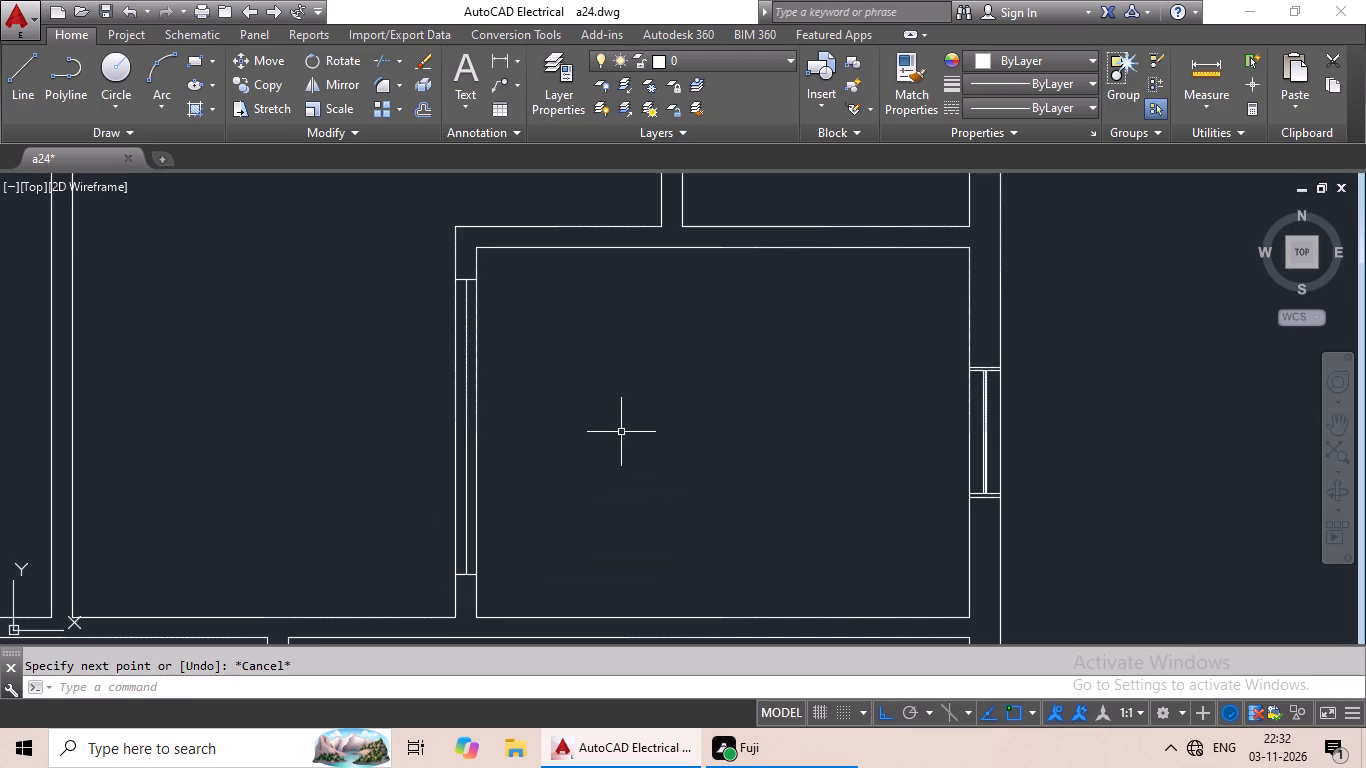
# Draw a vertical line joining the midpoints of the two cross lines in the left room's inner side wall below the small rooms.
pyautogui.scroll(-2, 622, 431)
pyautogui.moveTo(432, 432); pyautogui.dragTo(725, 428, button='middle')
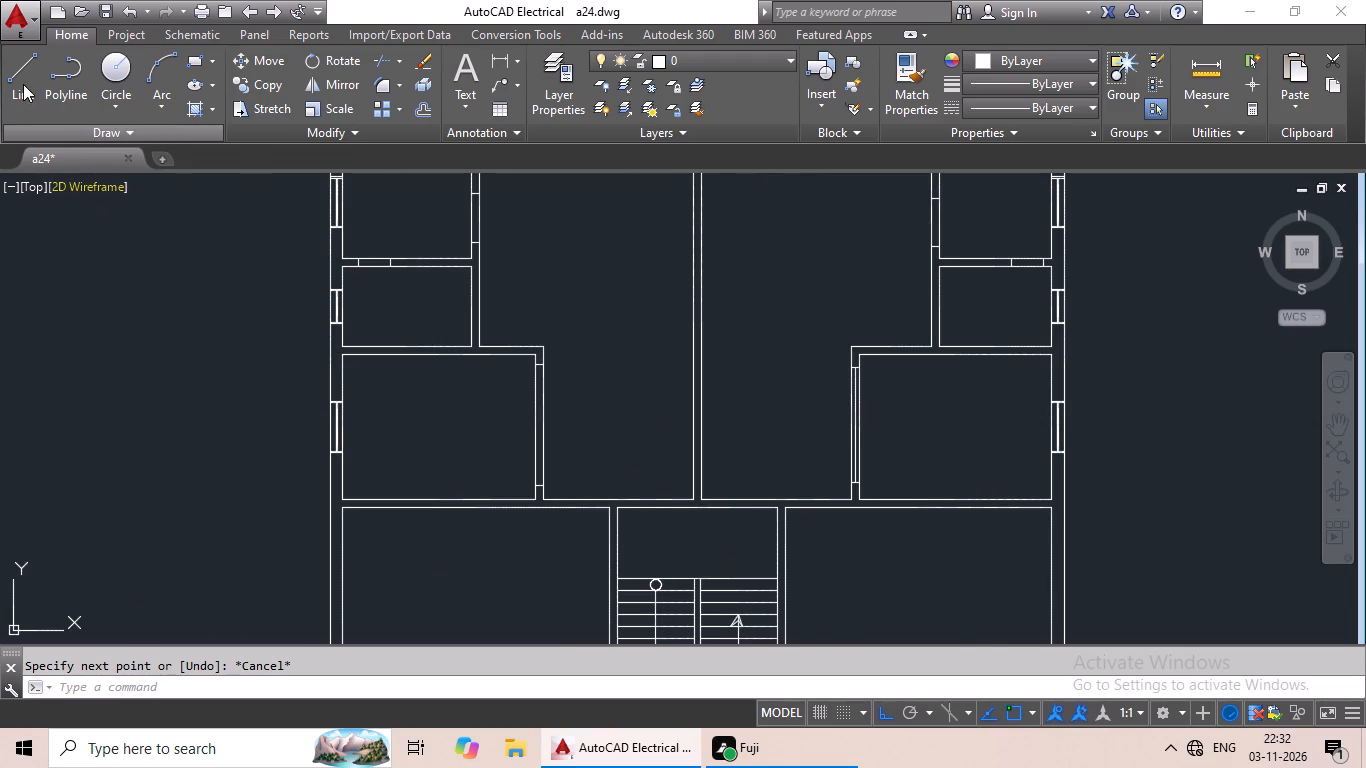
pyautogui.click(22, 83)
pyautogui.scroll(2, 593, 398)
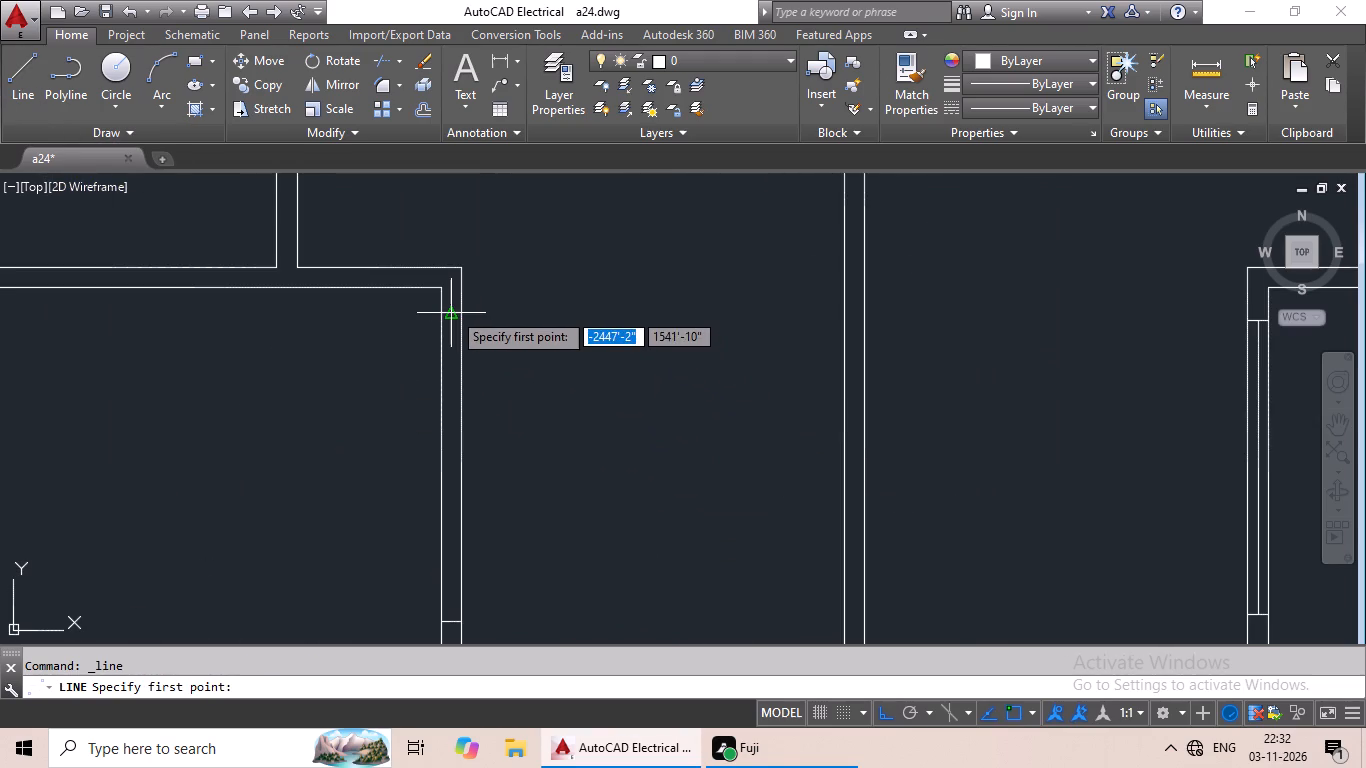
pyautogui.click(452, 310)
pyautogui.moveTo(436, 419); pyautogui.dragTo(439, 216, button='middle')
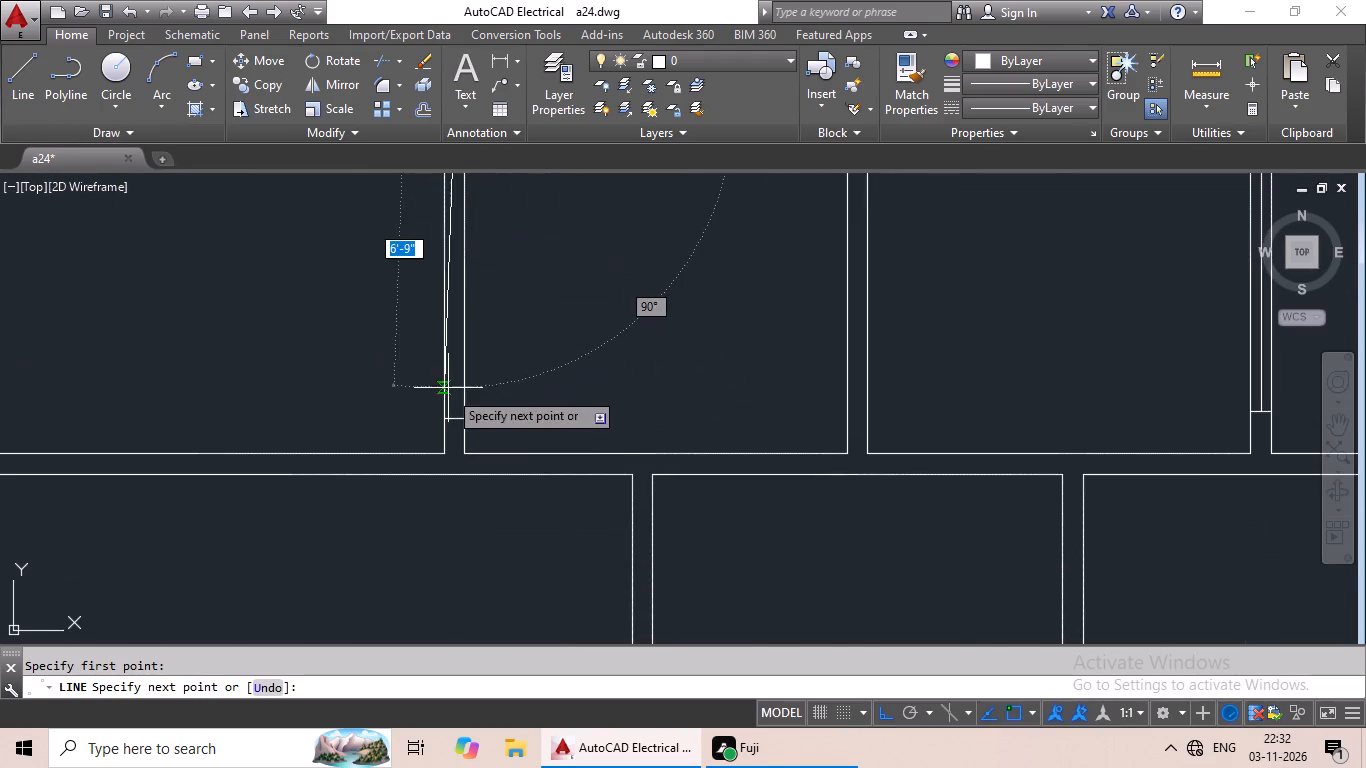
pyautogui.click(456, 421)
pyautogui.scroll(-3, 560, 396)
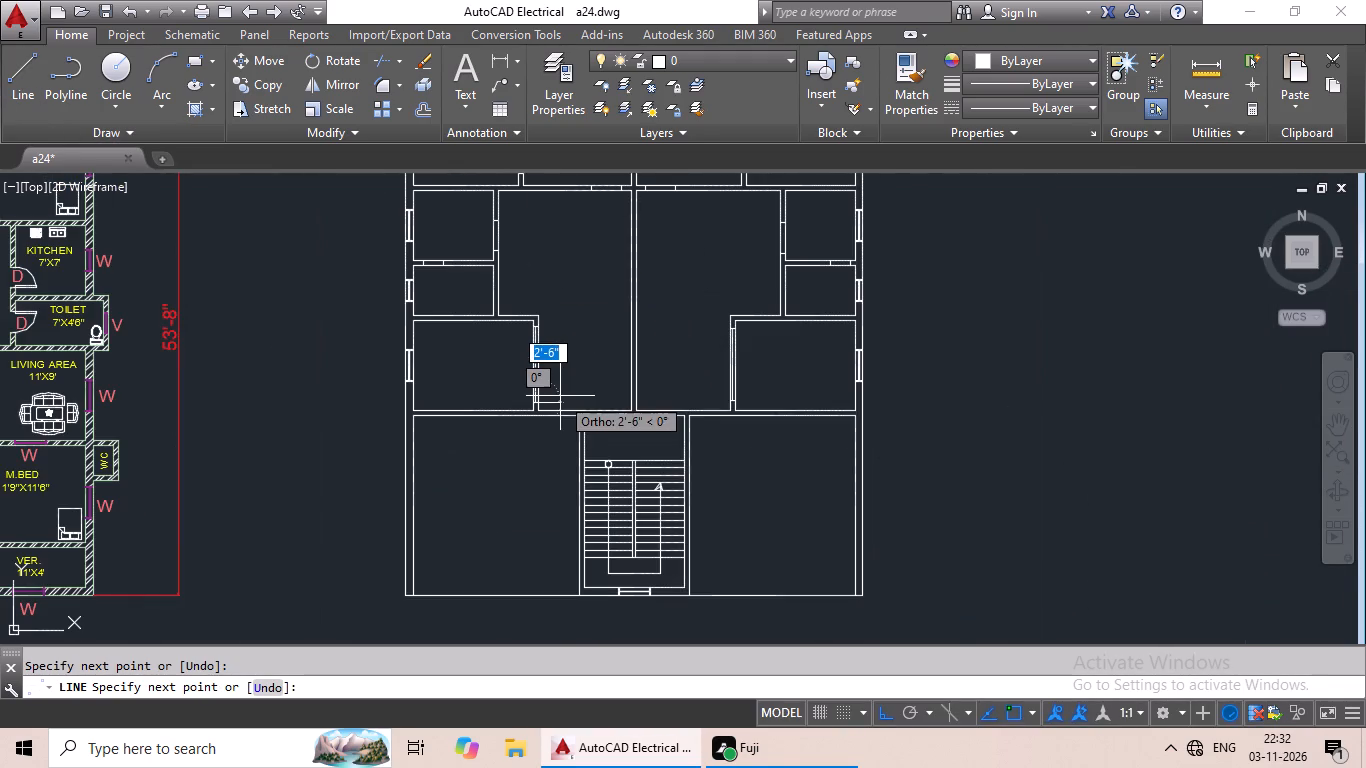
pyautogui.press('Escape')
# Trim the wall lines across the two openings on either side of the central wall, below the top rooms.
pyautogui.scroll(-1, 592, 366)
pyautogui.moveTo(595, 362); pyautogui.dragTo(497, 364, button='middle')
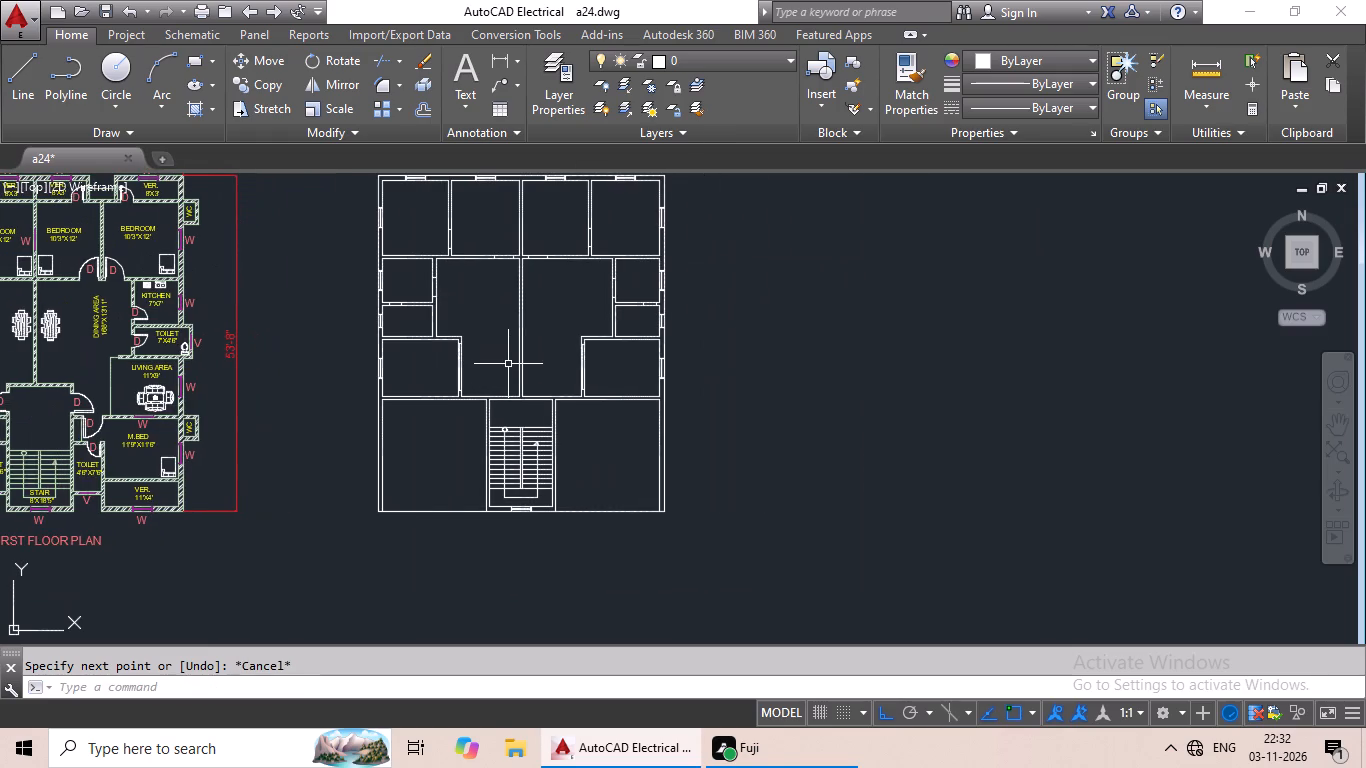
pyautogui.scroll(1, 508, 364)
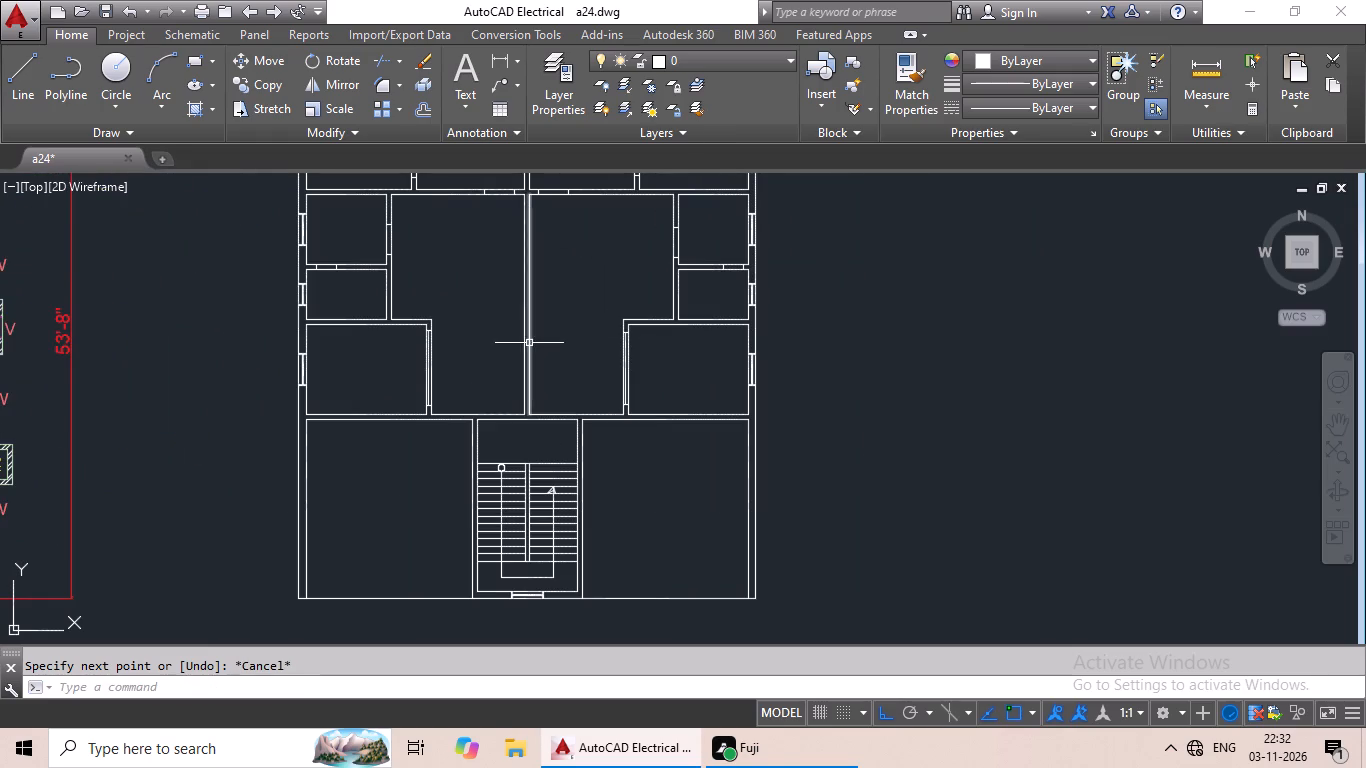
pyautogui.moveTo(529, 343); pyautogui.dragTo(499, 384, button='middle')
pyautogui.moveTo(513, 351); pyautogui.dragTo(483, 421, button='middle')
pyautogui.moveTo(514, 374); pyautogui.dragTo(495, 418, button='middle')
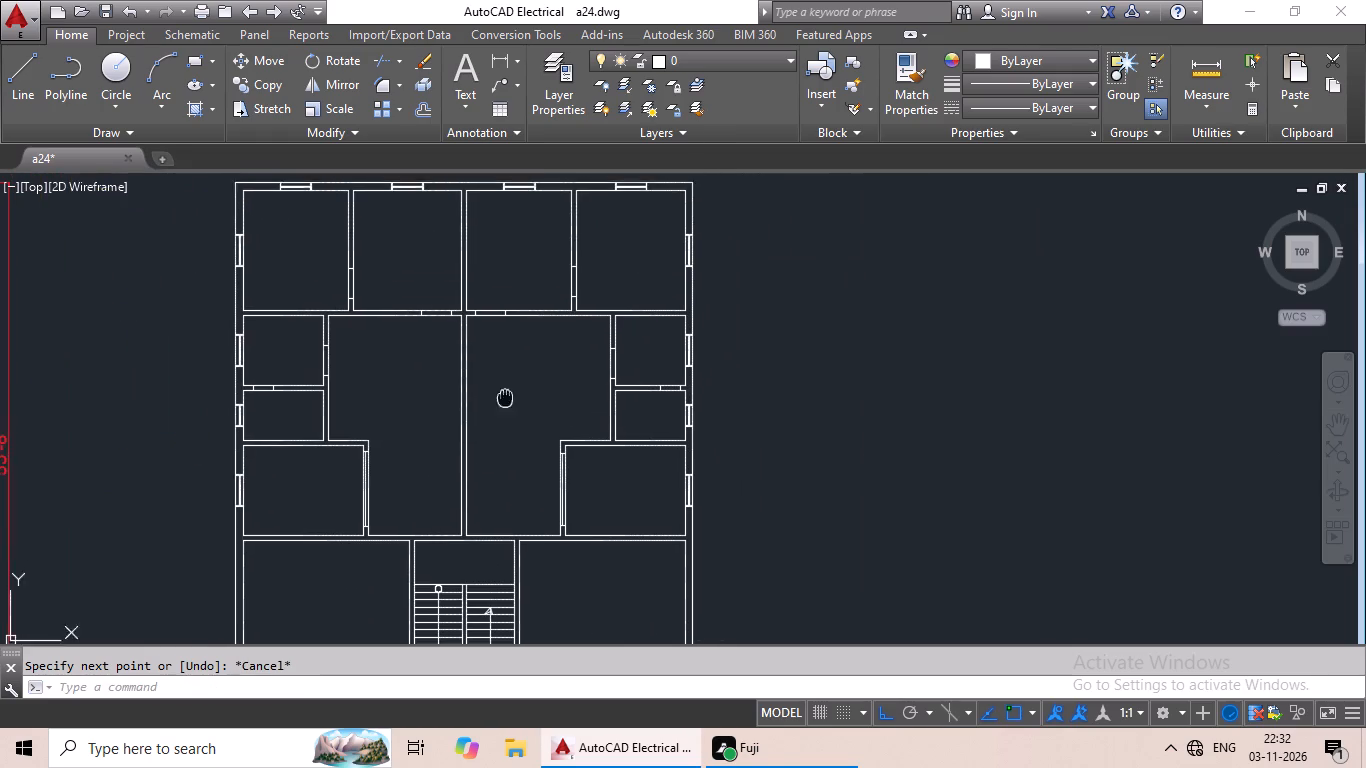
pyautogui.moveTo(495, 418); pyautogui.dragTo(464, 469, button='middle')
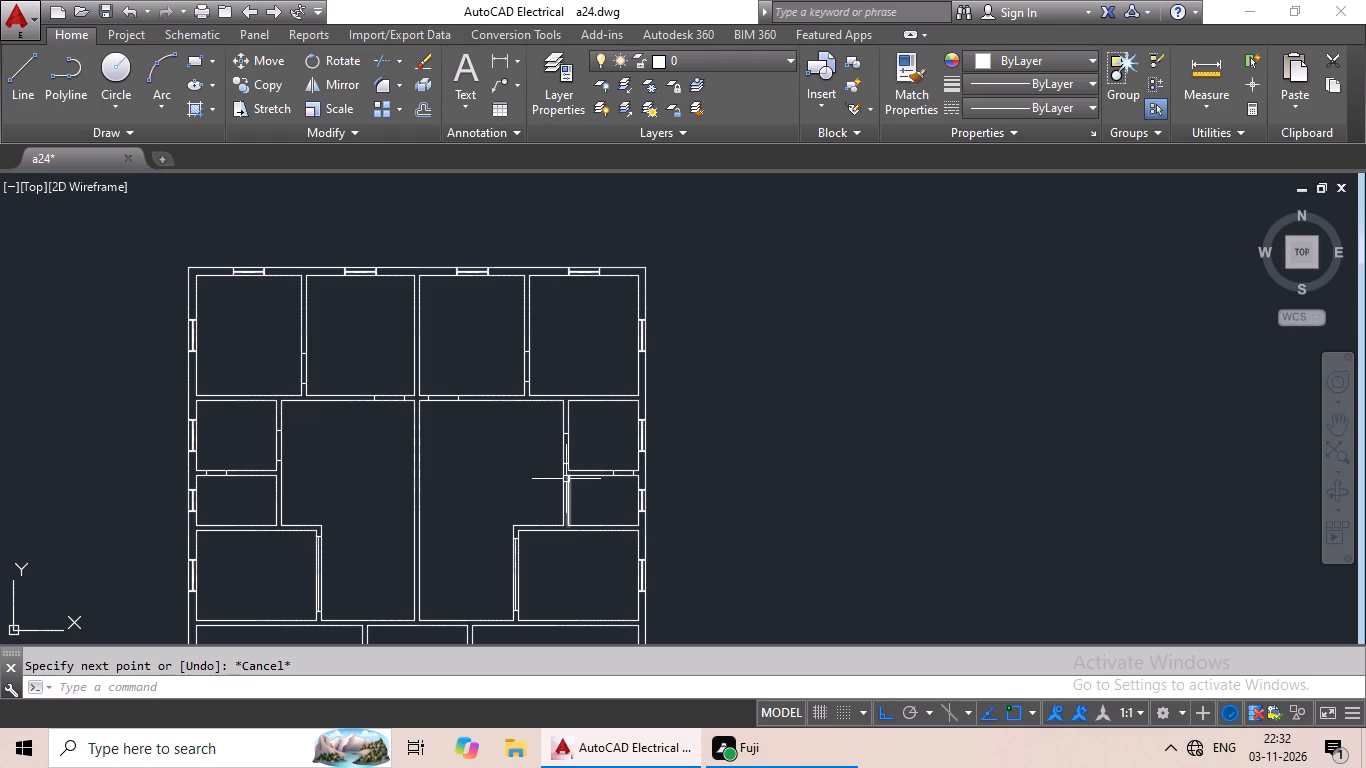
pyautogui.press('Escape')
pyautogui.press('Escape')
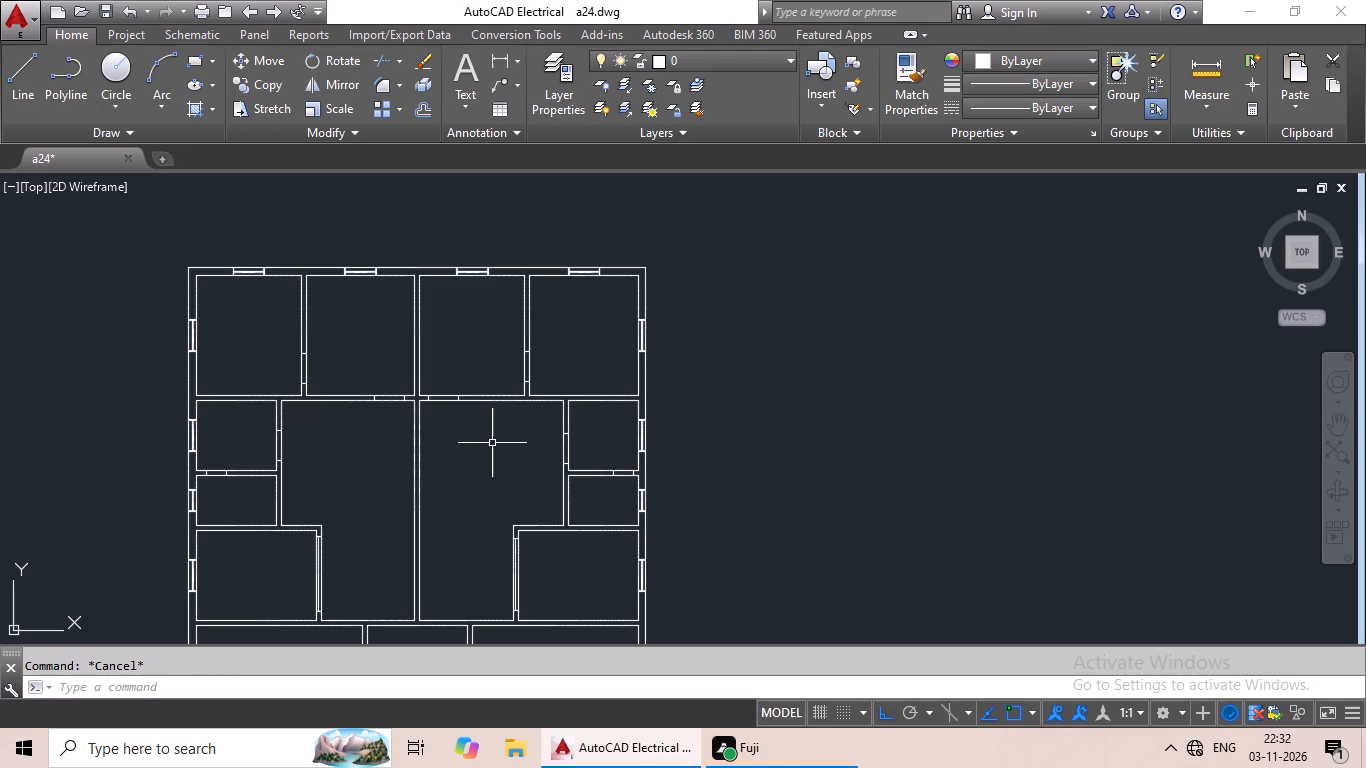
pyautogui.write('tr')
pyautogui.press('space')
pyautogui.press('space')
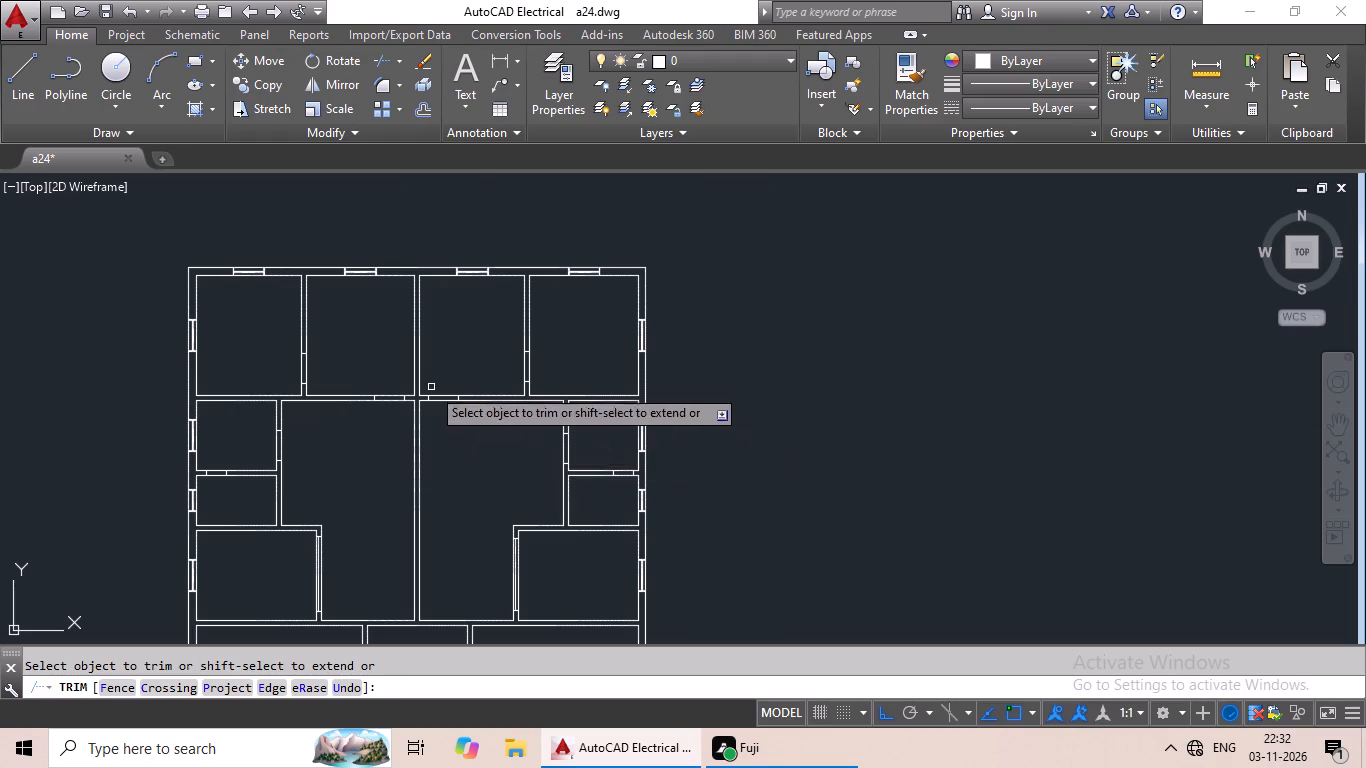
pyautogui.scroll(5, 434, 389)
pyautogui.moveTo(449, 287); pyautogui.dragTo(413, 469)
pyautogui.click(413, 469)
pyautogui.scroll(-2, 517, 473)
pyautogui.moveTo(517, 473); pyautogui.dragTo(947, 555, button='middle')
pyautogui.moveTo(671, 456); pyautogui.dragTo(666, 600)
pyautogui.moveTo(667, 596); pyautogui.dragTo(680, 582)
# Trim the wall lines across the opening in the wall between the two left top rooms.
pyautogui.moveTo(573, 414); pyautogui.dragTo(740, 391, button='middle')
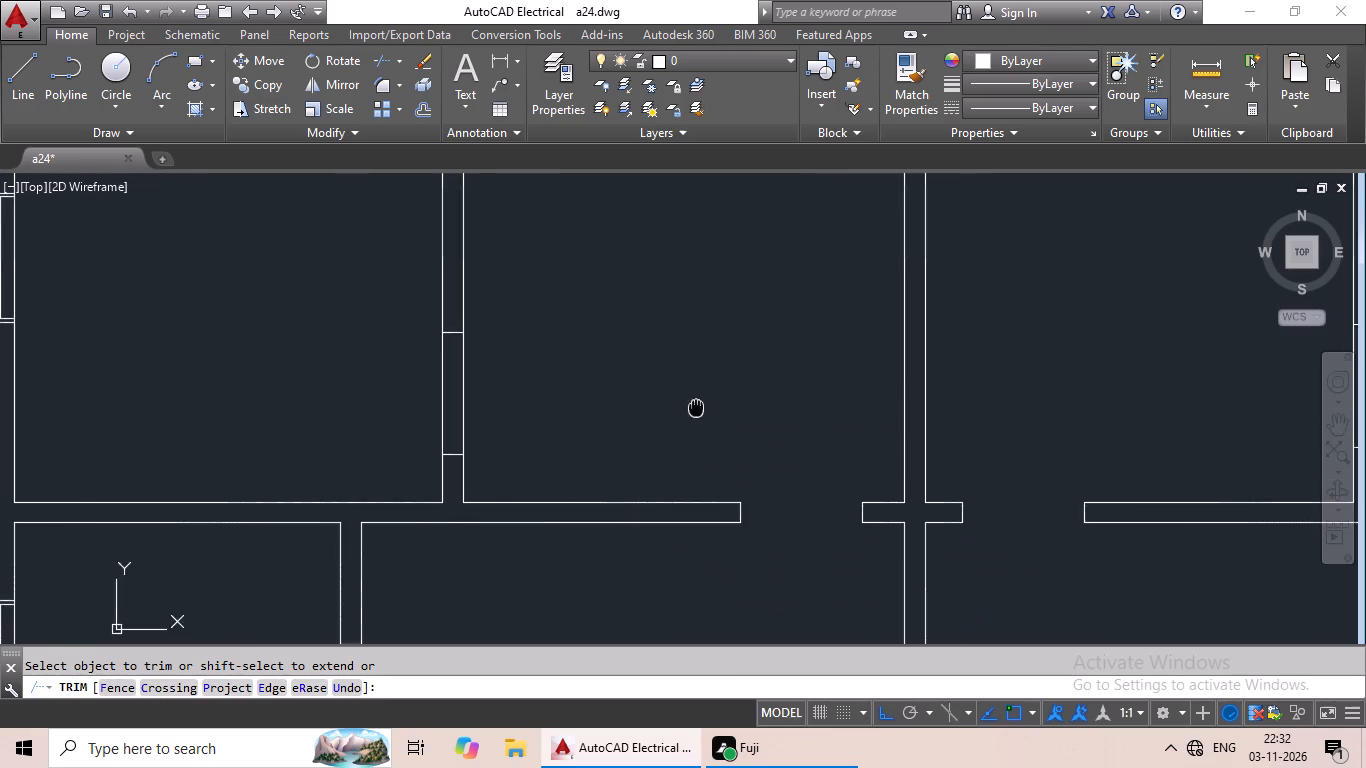
pyautogui.moveTo(725, 391); pyautogui.dragTo(391, 366)
pyautogui.click(391, 366)
# Trim out the openings in the upper left small room's inner side wall and in the wall between the two left small rooms.
pyautogui.scroll(-2, 582, 355)
pyautogui.moveTo(585, 360); pyautogui.dragTo(619, 296, button='middle')
pyautogui.scroll(3, 553, 439)
pyautogui.moveTo(644, 361); pyautogui.dragTo(474, 377)
pyautogui.click(474, 377)
pyautogui.scroll(-2, 639, 377)
pyautogui.moveTo(646, 394); pyautogui.dragTo(698, 312, button='middle')
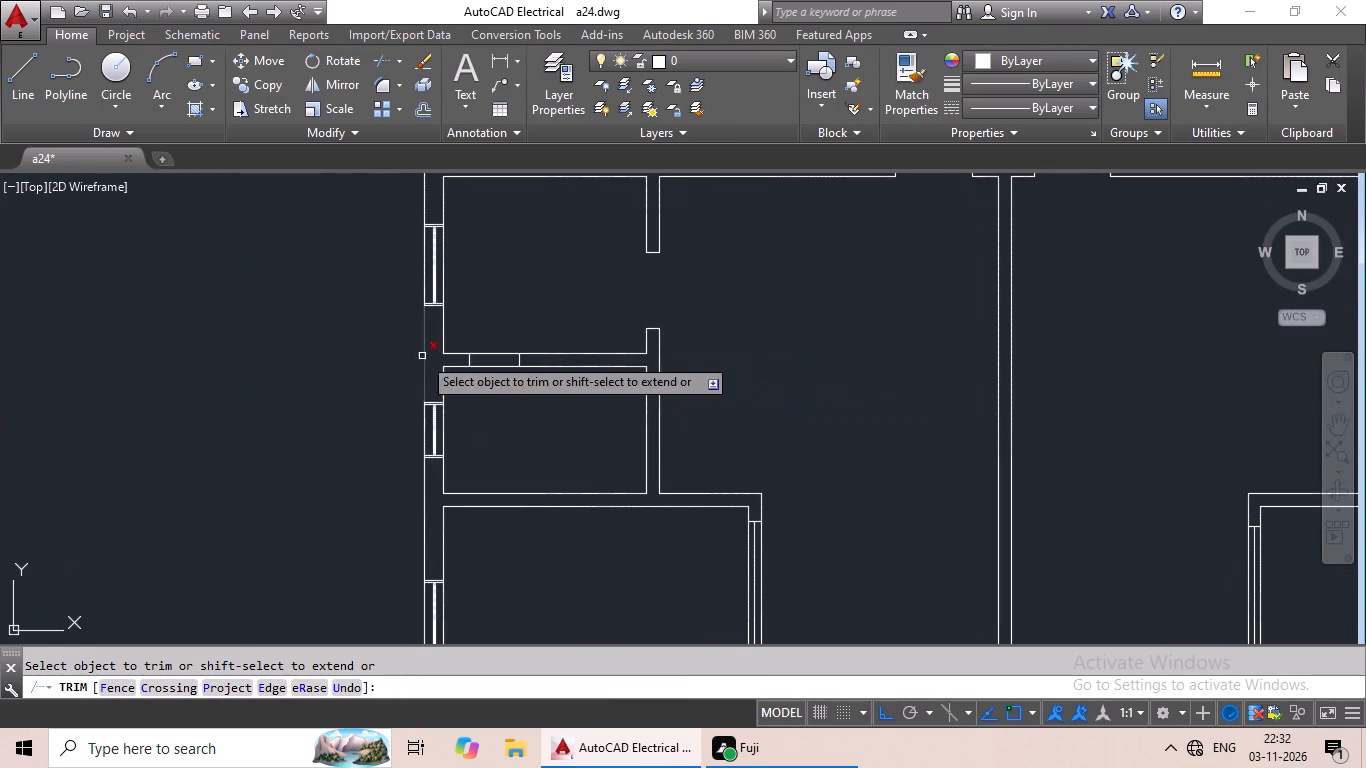
pyautogui.moveTo(484, 335); pyautogui.dragTo(481, 435)
pyautogui.moveTo(481, 435); pyautogui.dragTo(490, 428)
# Trim the wall lines across the opening in the wall between the two right top rooms.
pyautogui.scroll(-3, 548, 396)
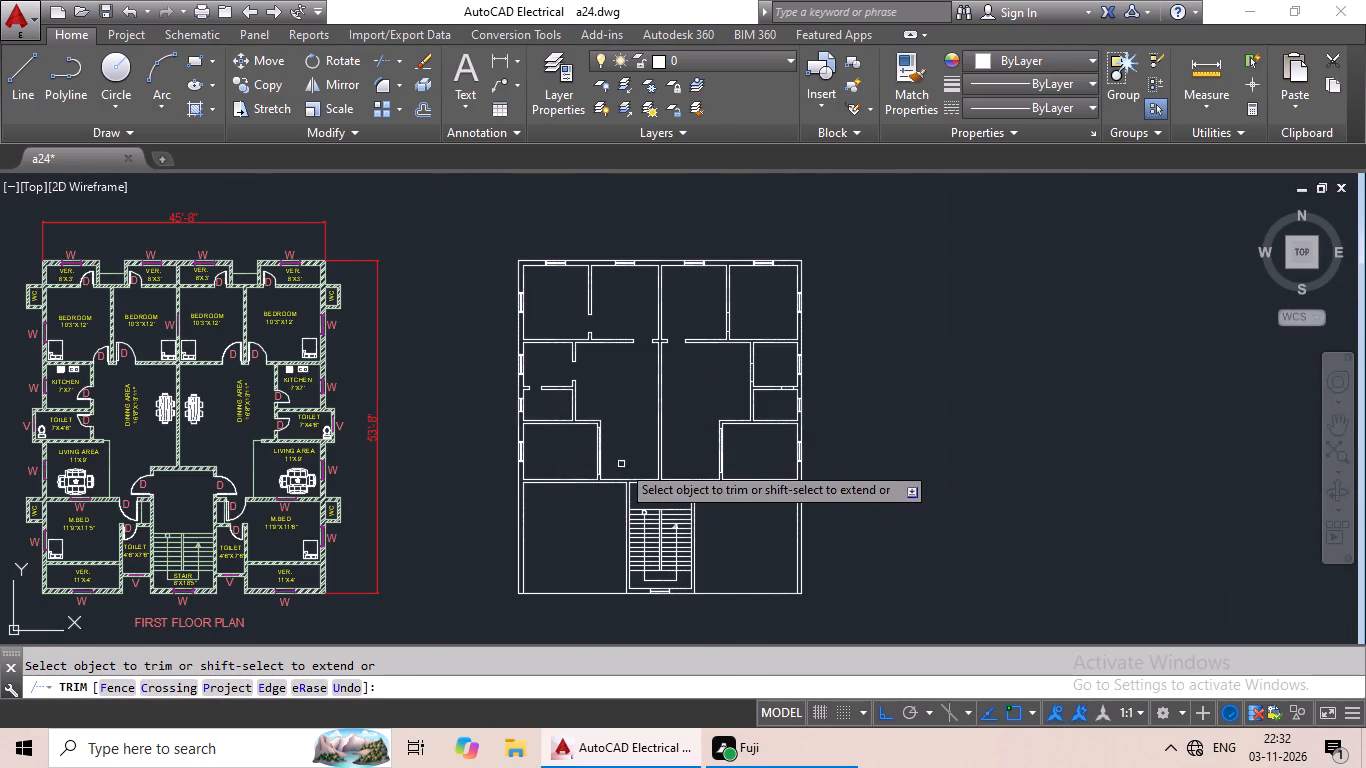
pyautogui.scroll(1, 620, 456)
pyautogui.moveTo(616, 421); pyautogui.dragTo(516, 540, button='middle')
pyautogui.scroll(3, 696, 366)
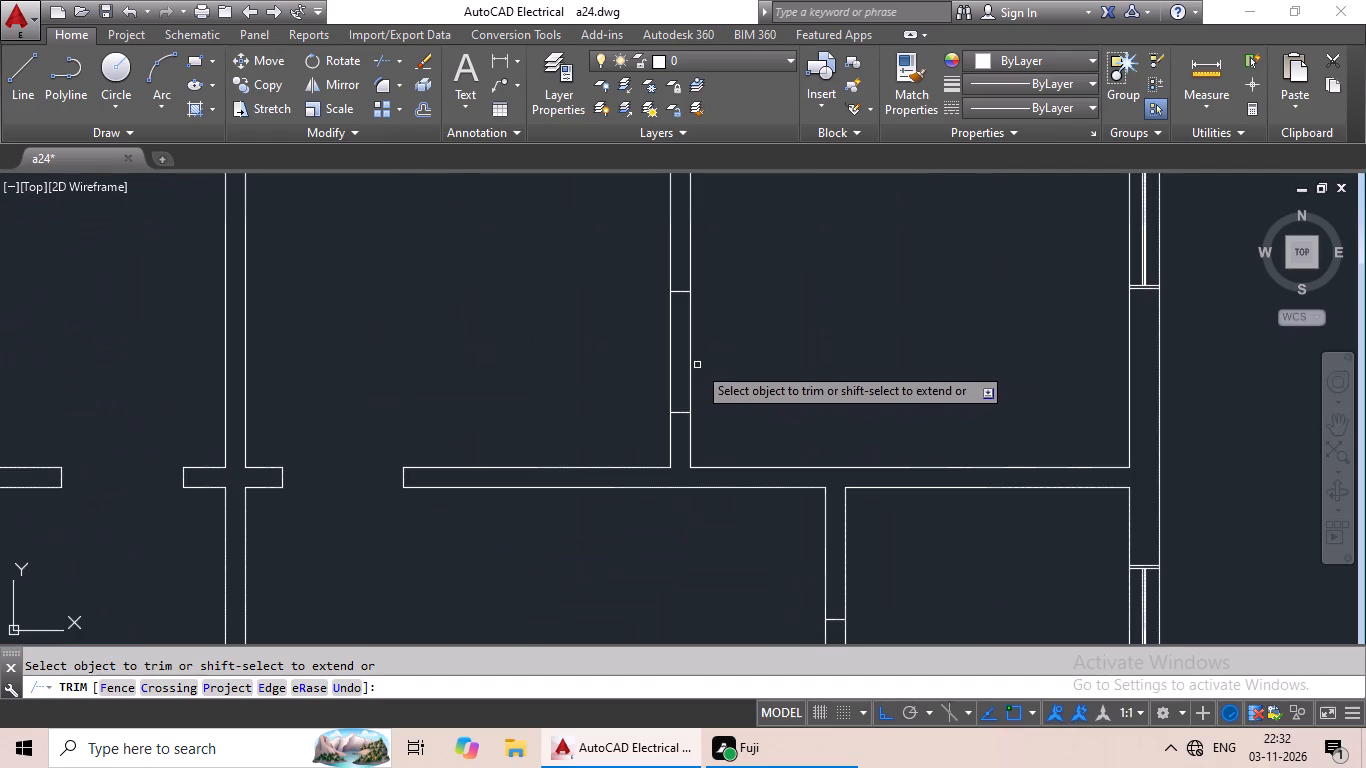
pyautogui.moveTo(739, 347); pyautogui.dragTo(622, 348)
pyautogui.click(622, 348)
# Trim out the openings in the upper right small room's inner side wall and in the wall between the two right small rooms.
pyautogui.scroll(-2, 754, 348)
pyautogui.moveTo(823, 446); pyautogui.dragTo(813, 411, button='middle')
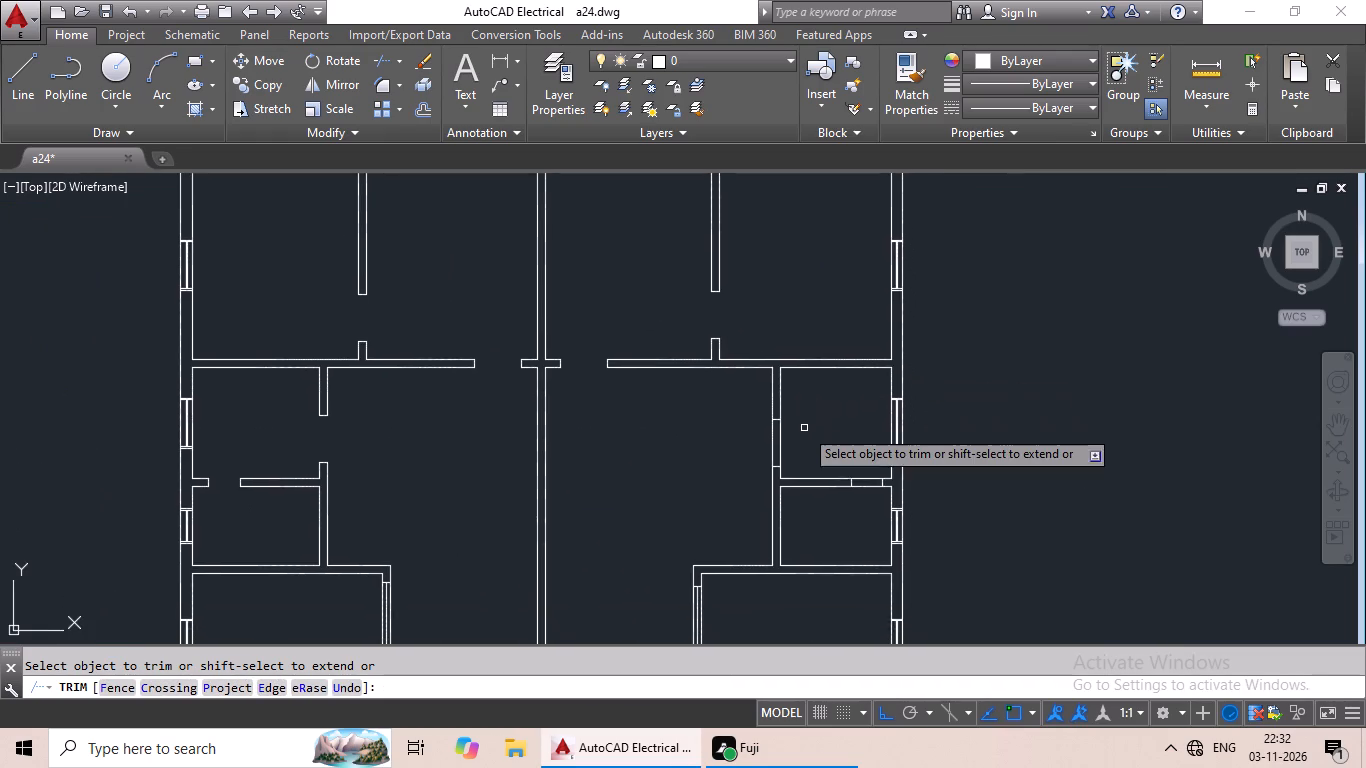
pyautogui.scroll(3, 793, 446)
pyautogui.moveTo(797, 429); pyautogui.dragTo(570, 460)
pyautogui.click(595, 455)
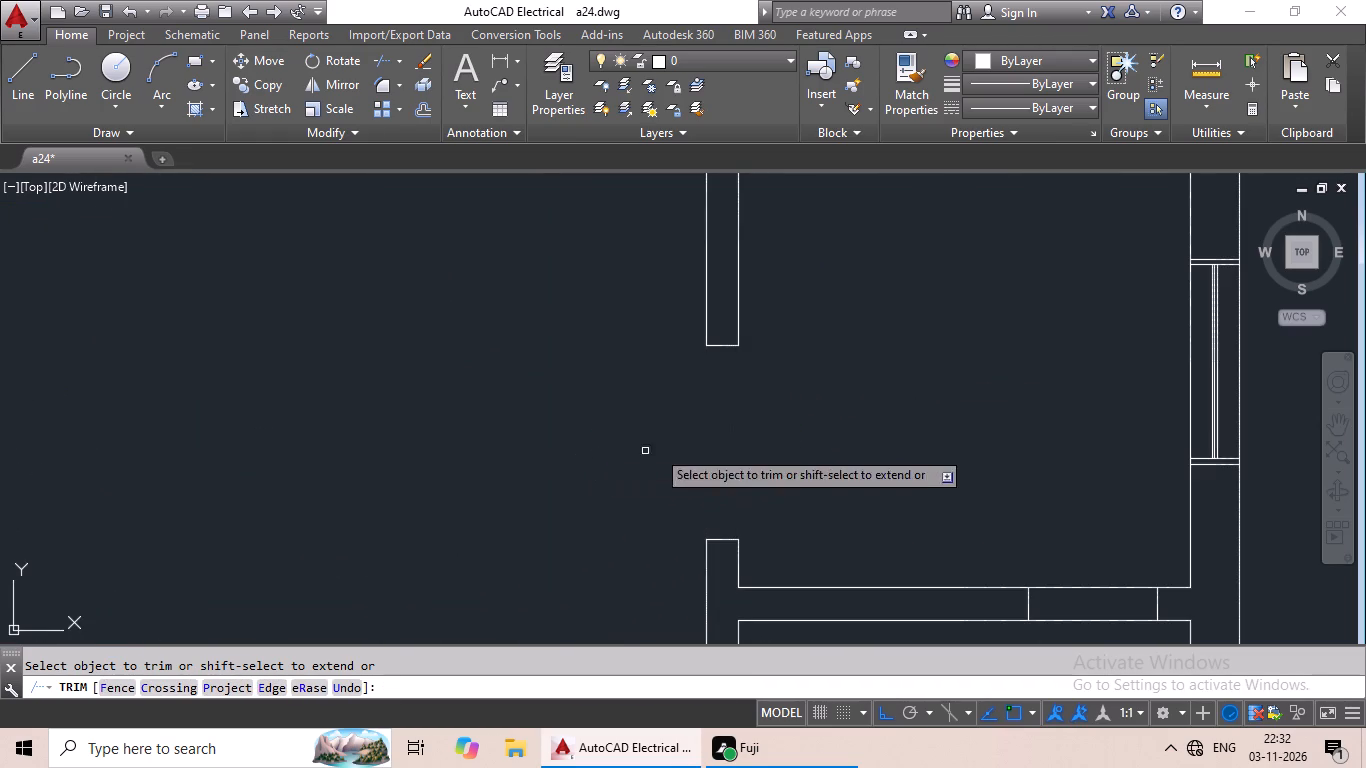
pyautogui.scroll(-3, 691, 436)
pyautogui.moveTo(769, 449); pyautogui.dragTo(664, 400, button='middle')
pyautogui.scroll(4, 688, 419)
pyautogui.moveTo(685, 418); pyautogui.dragTo(649, 570)
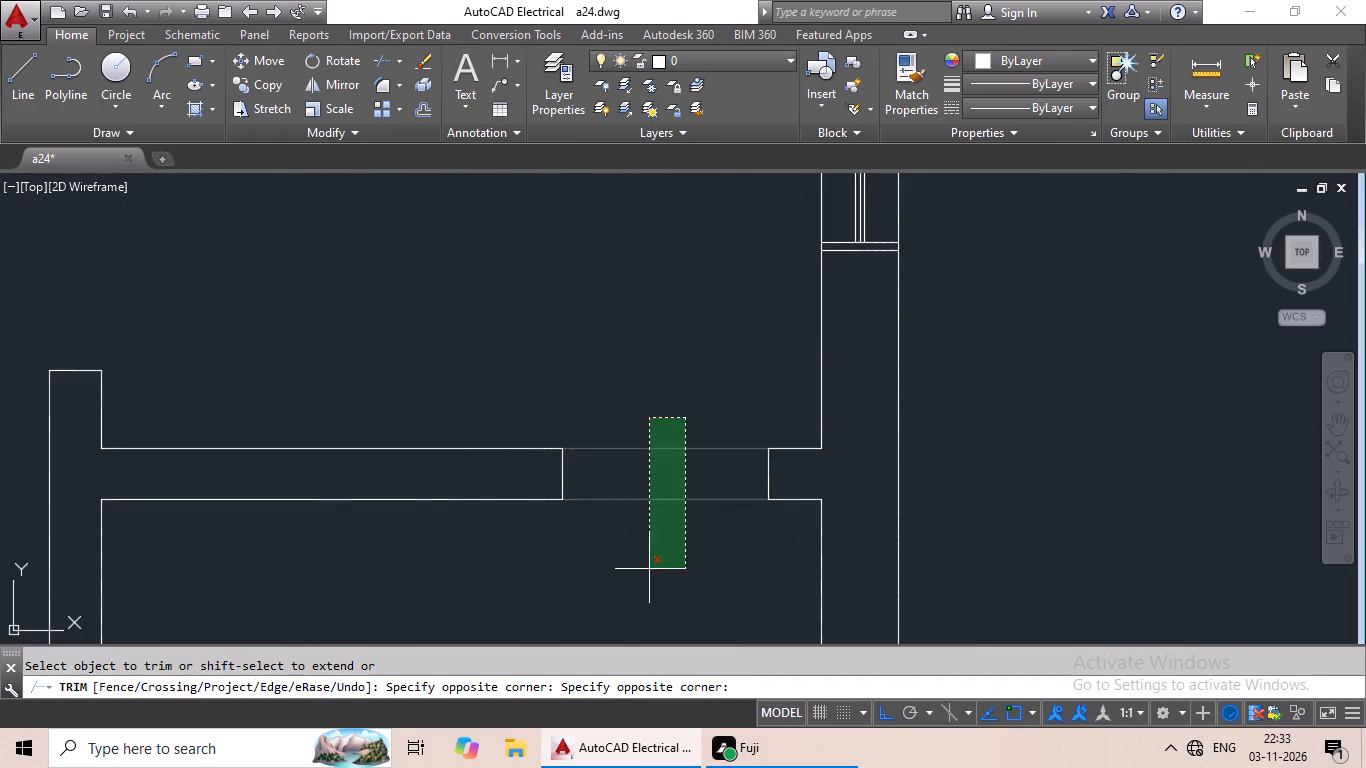
pyautogui.moveTo(649, 570); pyautogui.dragTo(649, 571)
pyautogui.click(649, 571)
# Trim both wall faces between the cross lines in the right room below the small rooms, keeping the middle line.
pyautogui.scroll(-5, 643, 477)
pyautogui.moveTo(610, 559); pyautogui.dragTo(666, 452, button='middle')
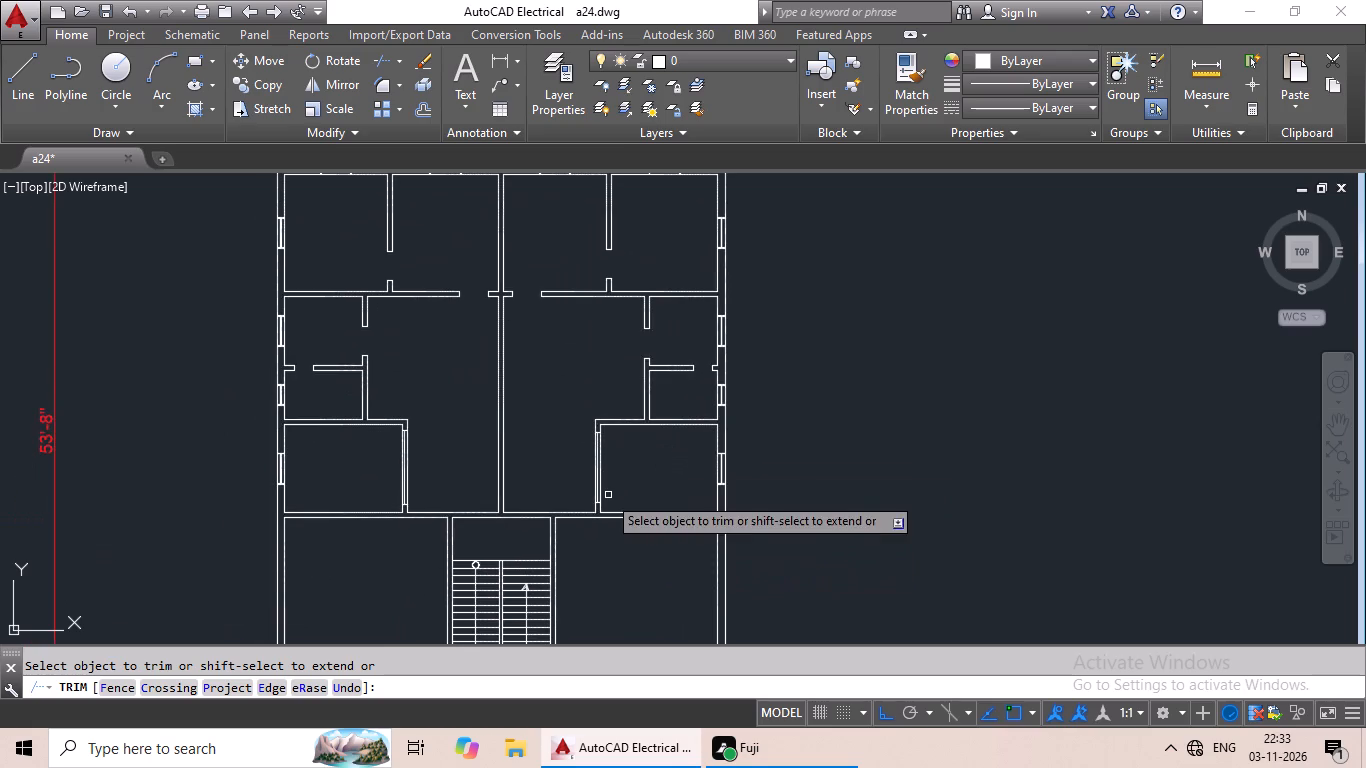
pyautogui.scroll(4, 607, 487)
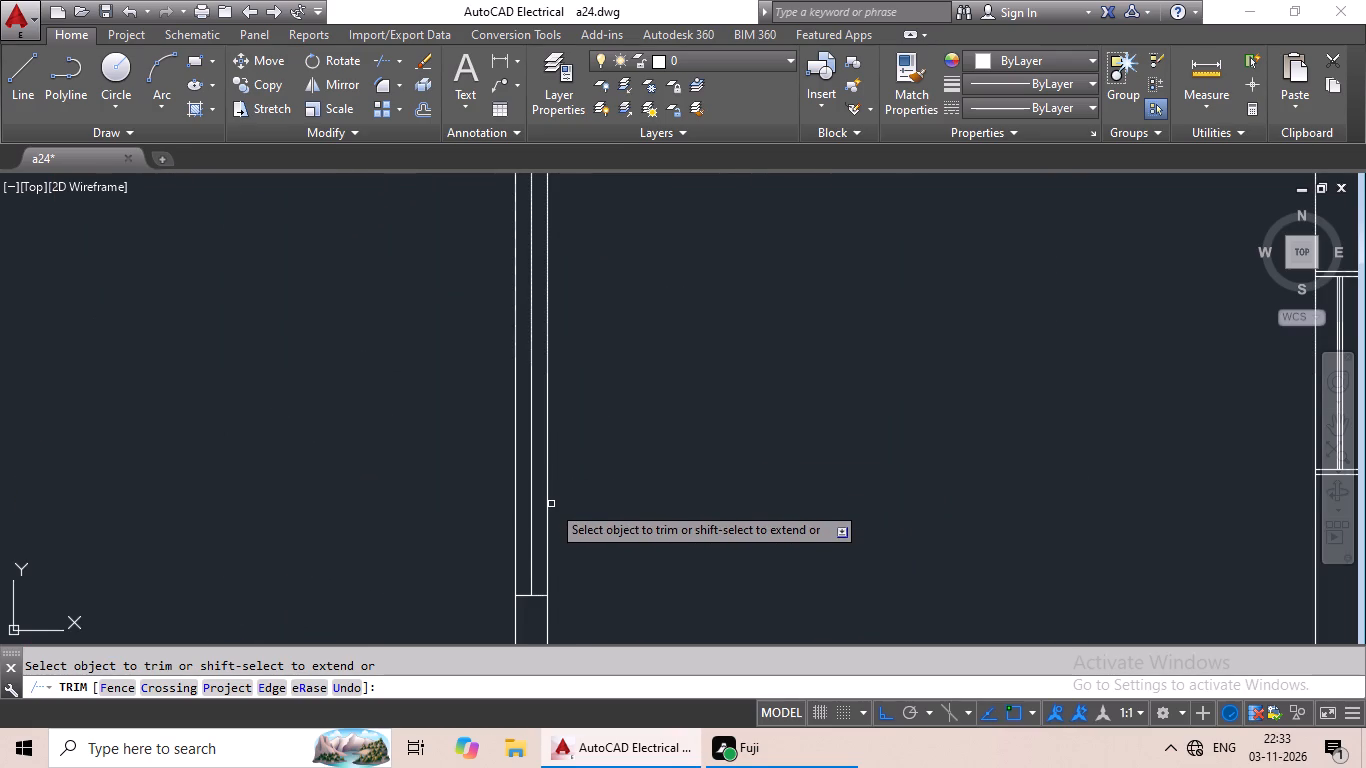
pyautogui.scroll(-1, 551, 504)
pyautogui.click(551, 504)
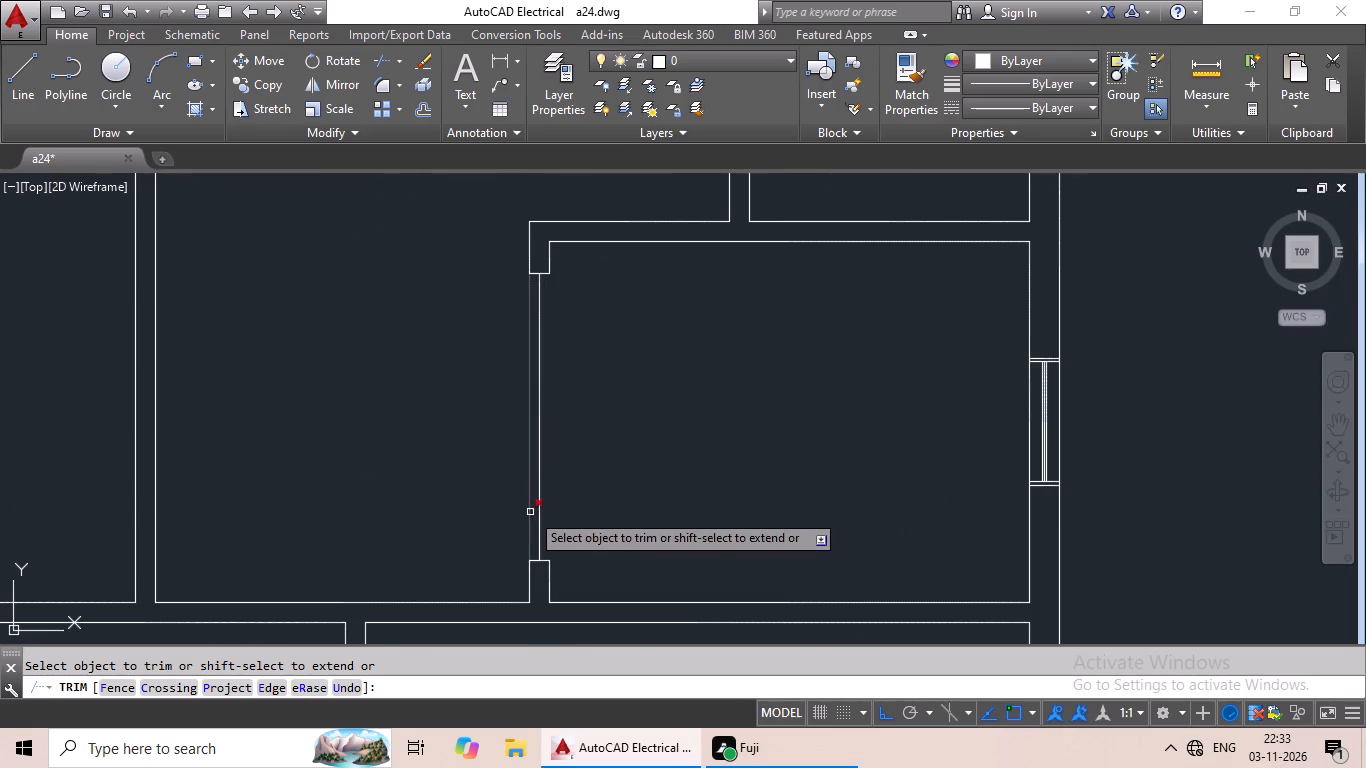
pyautogui.click(530, 512)
# Trim both wall faces between the cross lines in the left room below the small rooms, keeping the middle line.
pyautogui.scroll(-3, 590, 497)
pyautogui.moveTo(513, 471); pyautogui.dragTo(682, 456, button='middle')
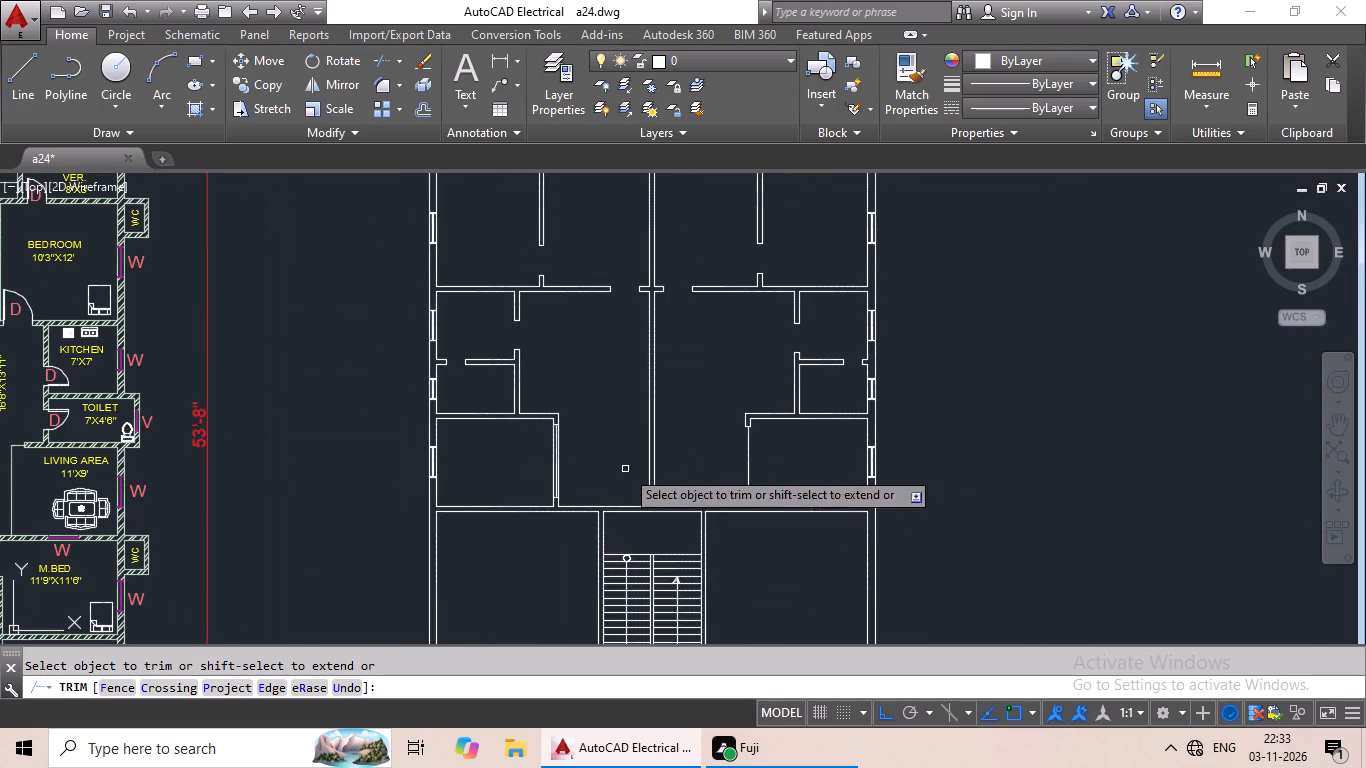
pyautogui.scroll(3, 530, 468)
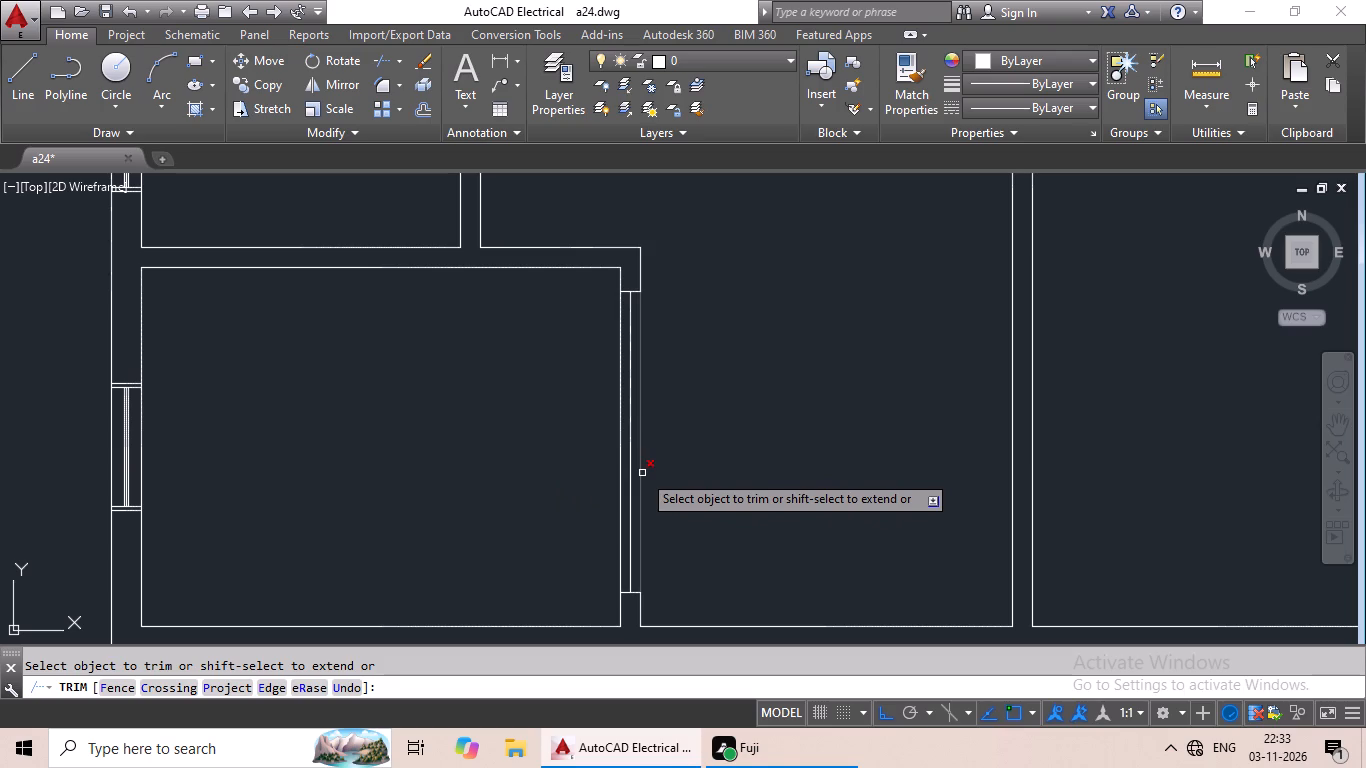
pyautogui.click(642, 473)
pyautogui.click(621, 492)
# Trim away the bottom outer wall lines of the two large lower rooms on both sides of the staircase.
pyautogui.scroll(-3, 676, 475)
pyautogui.moveTo(676, 475); pyautogui.dragTo(706, 393, button='middle')
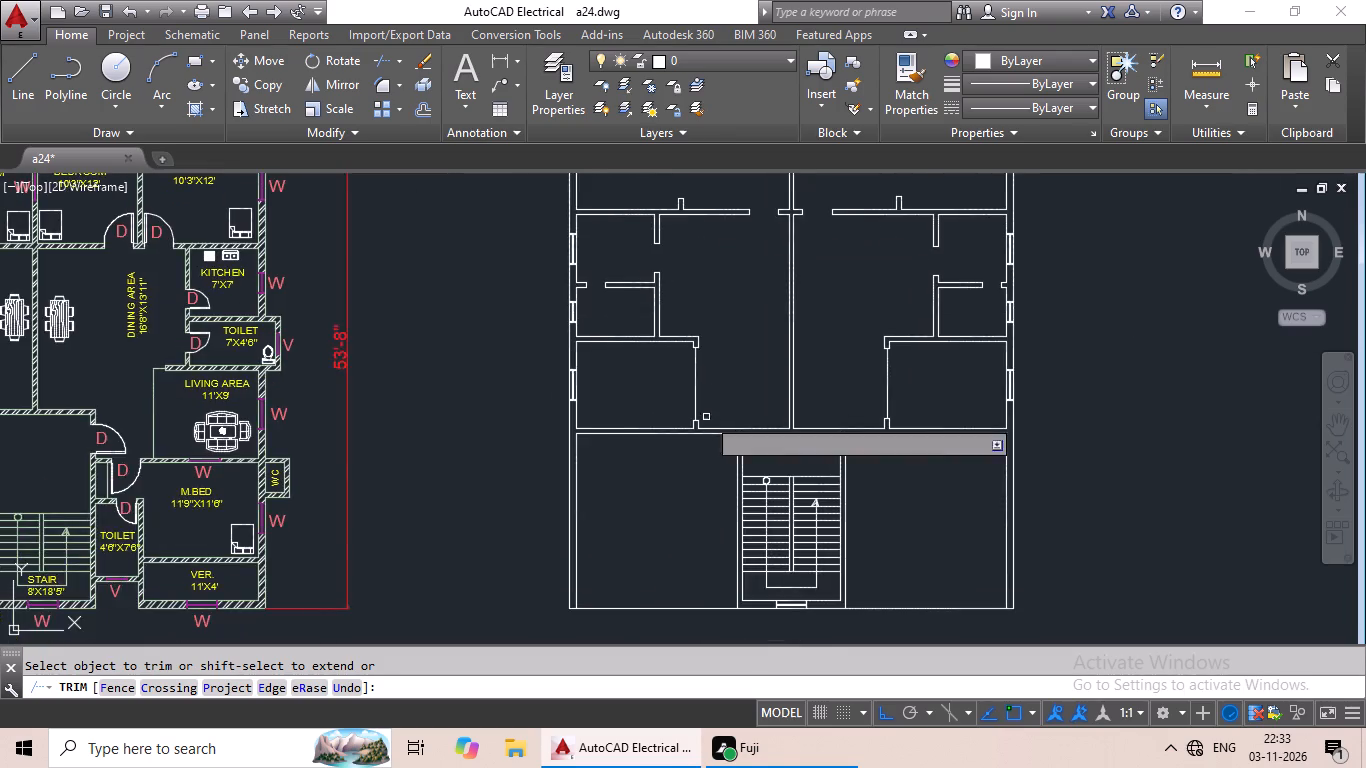
pyautogui.scroll(-1, 703, 459)
pyautogui.moveTo(686, 503); pyautogui.dragTo(690, 476, button='middle')
pyautogui.moveTo(670, 479); pyautogui.dragTo(627, 508, button='middle')
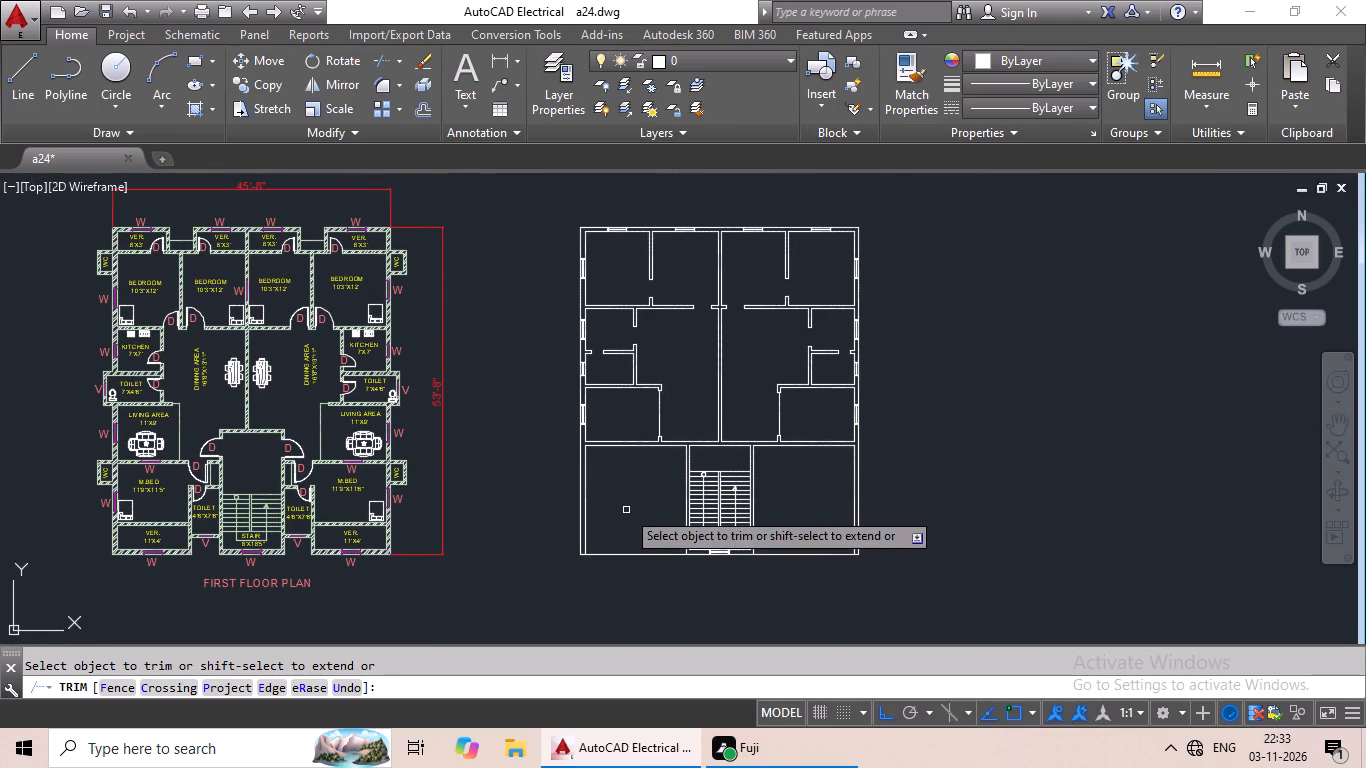
pyautogui.scroll(2, 754, 586)
pyautogui.moveTo(824, 546); pyautogui.dragTo(772, 596, button='middle')
pyautogui.middleClick(771, 597)
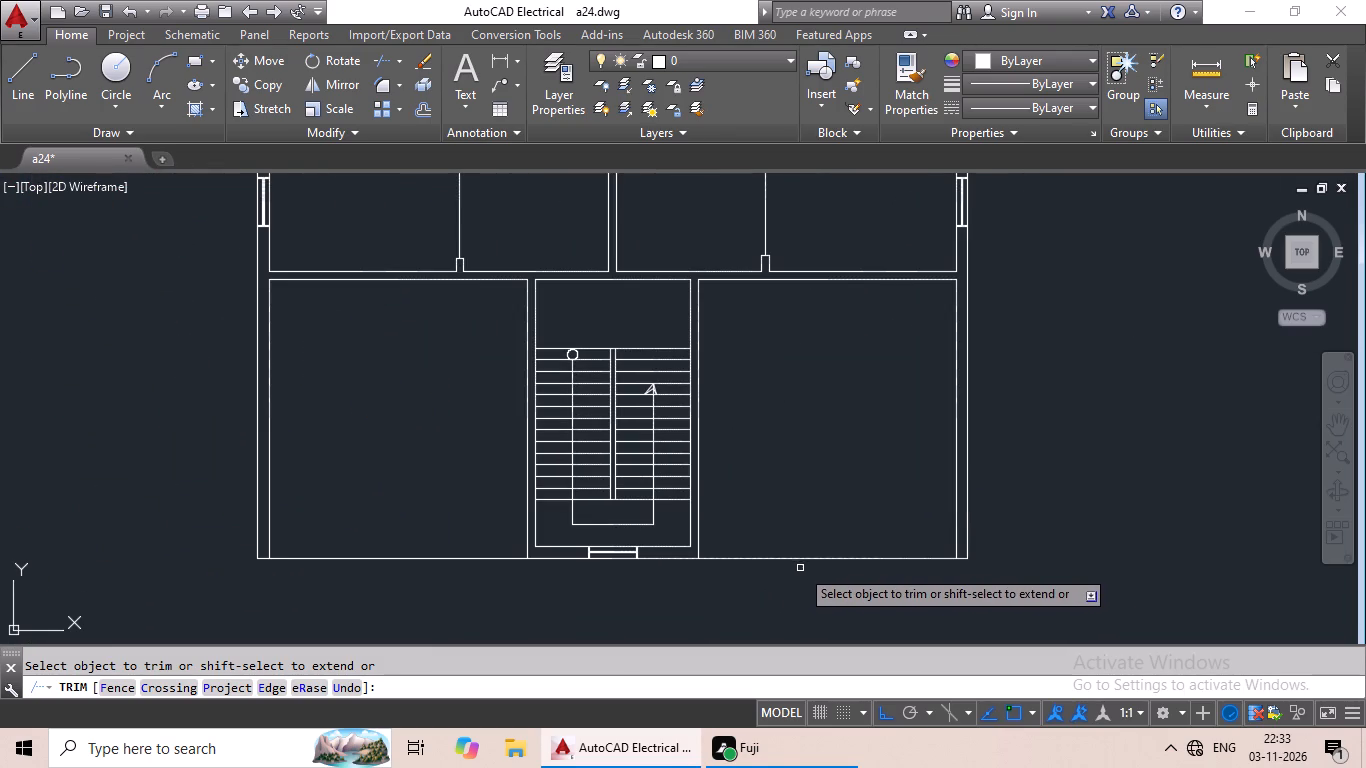
pyautogui.click(787, 559)
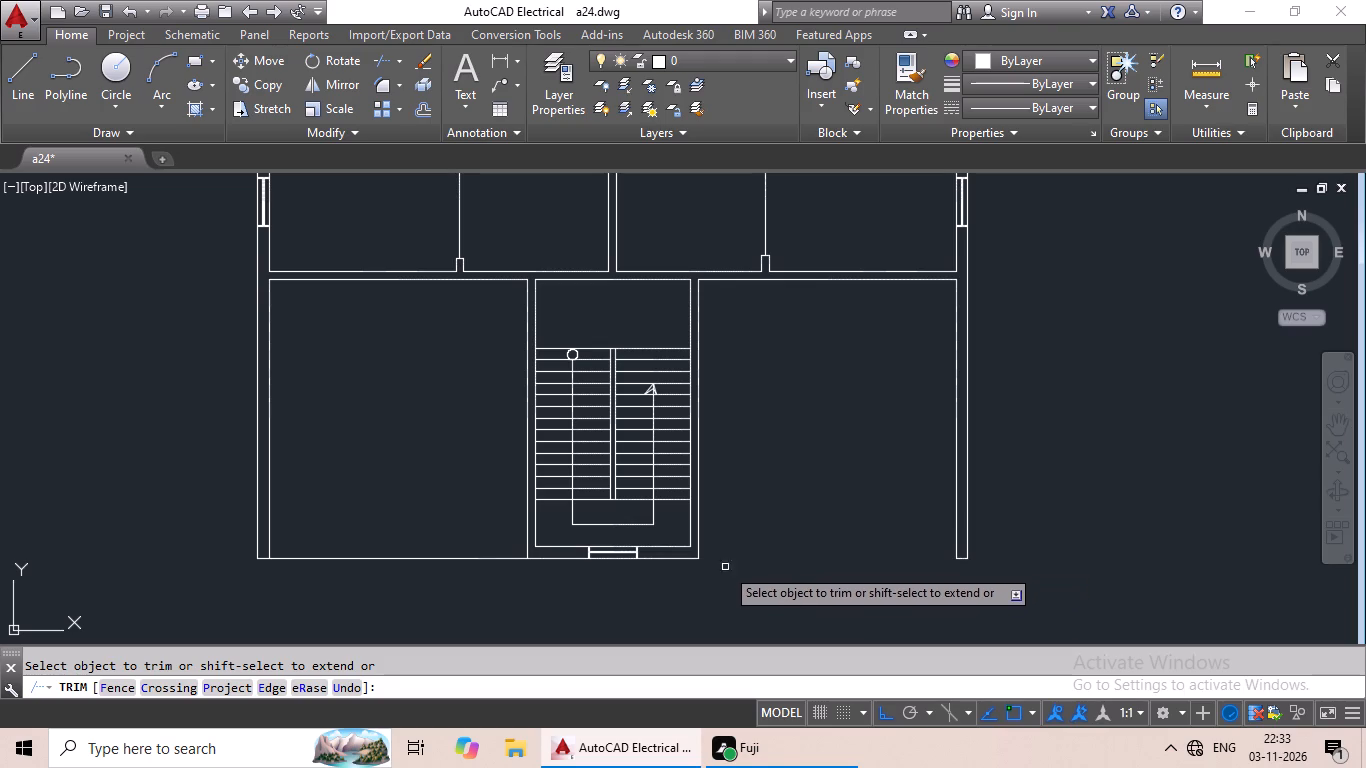
pyautogui.click(425, 557)
pyautogui.scroll(-1, 513, 592)
pyautogui.press('Escape')
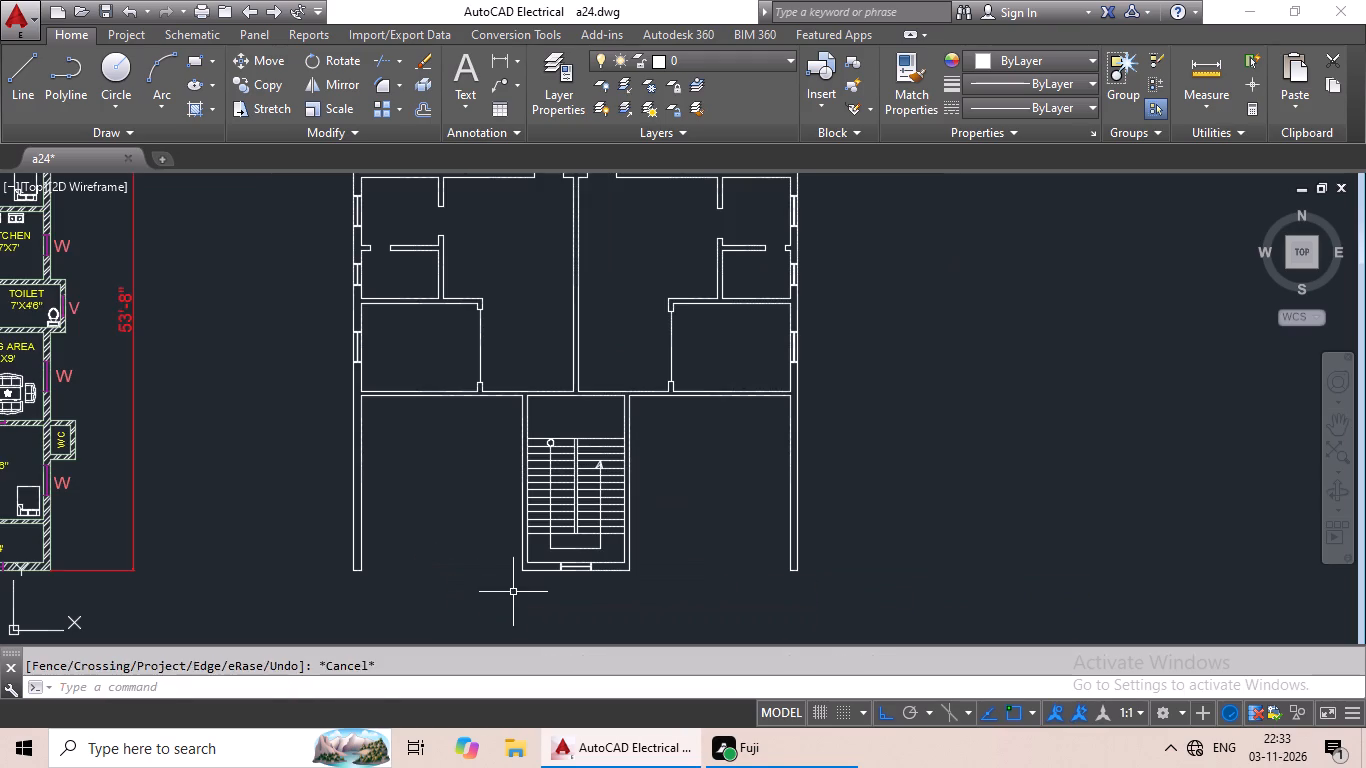
pyautogui.press('Escape')
# Draw a line about 16'-7" long across the open bottom of the left lower room, ending at the staircase wall.
pyautogui.click(25, 101)
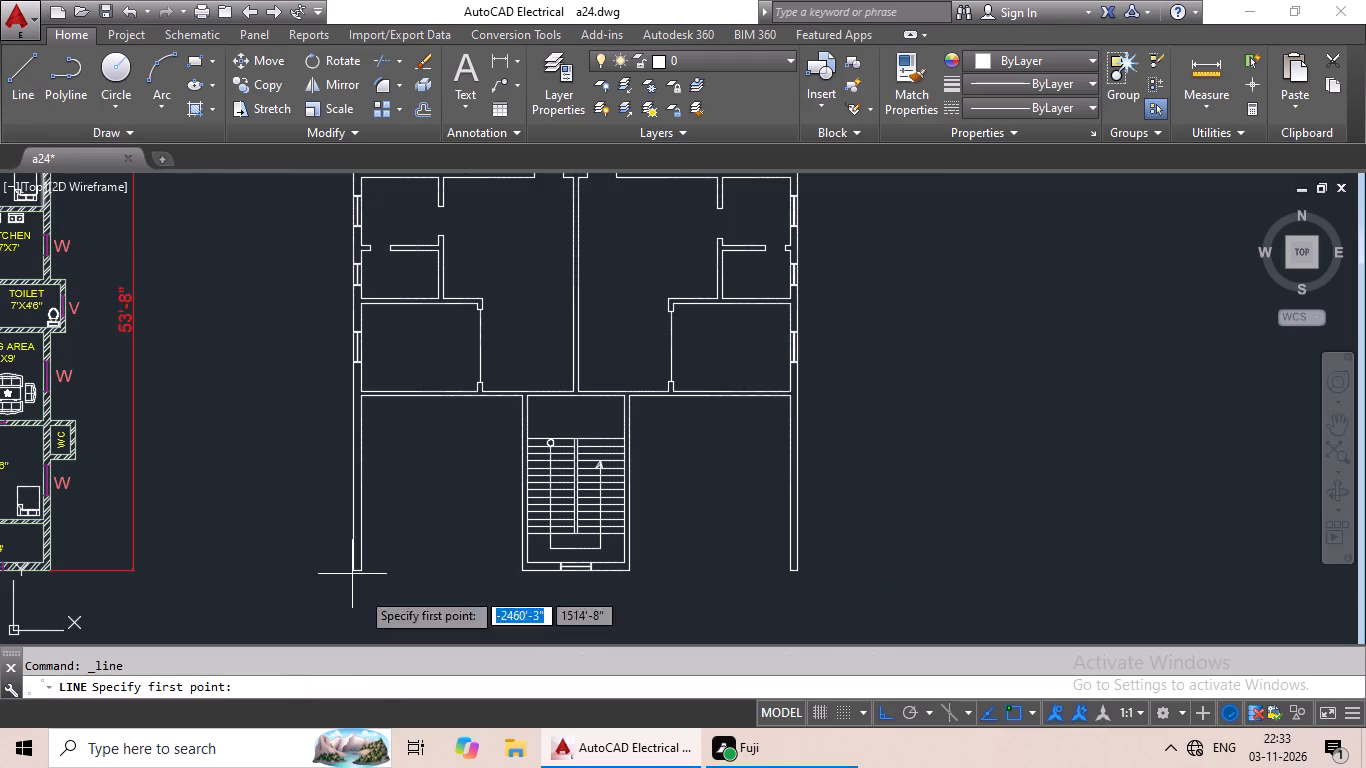
pyautogui.scroll(2, 371, 603)
pyautogui.click(343, 519)
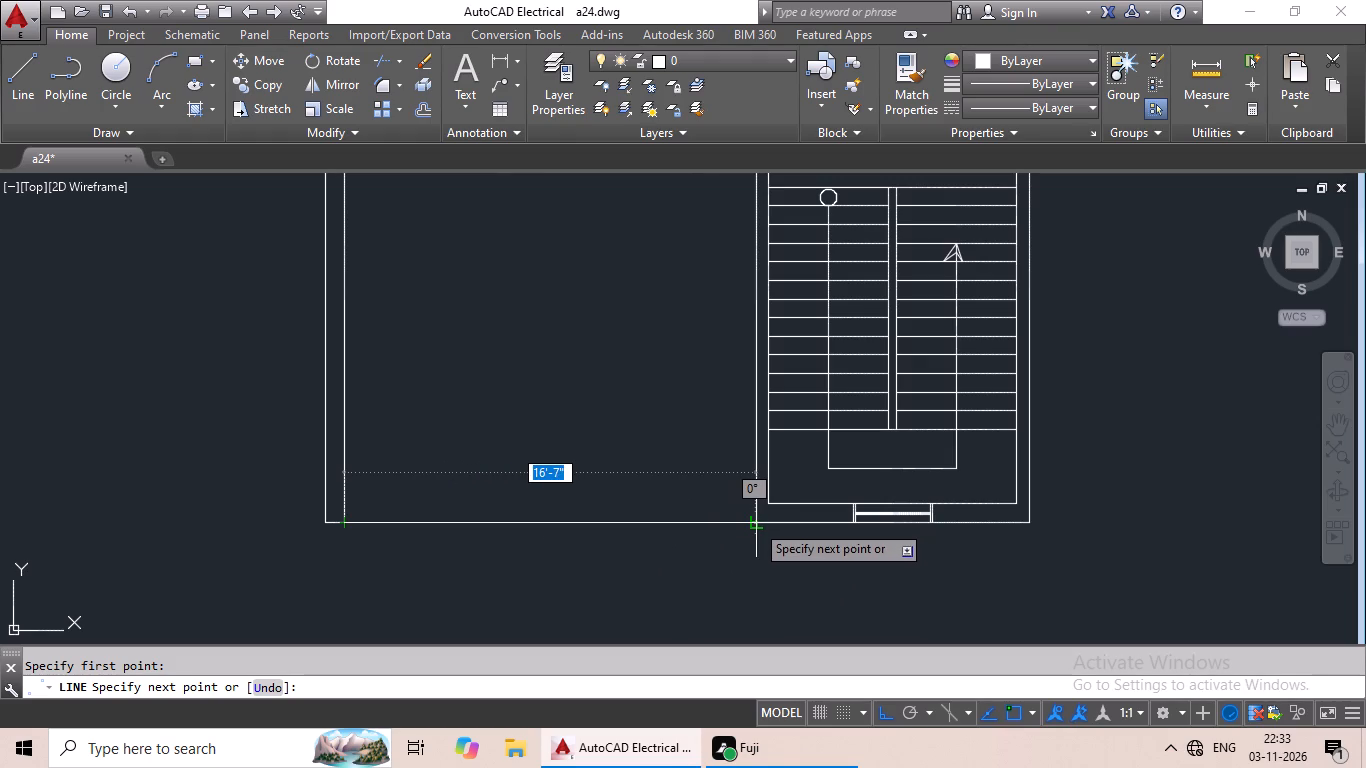
pyautogui.scroll(4, 756, 520)
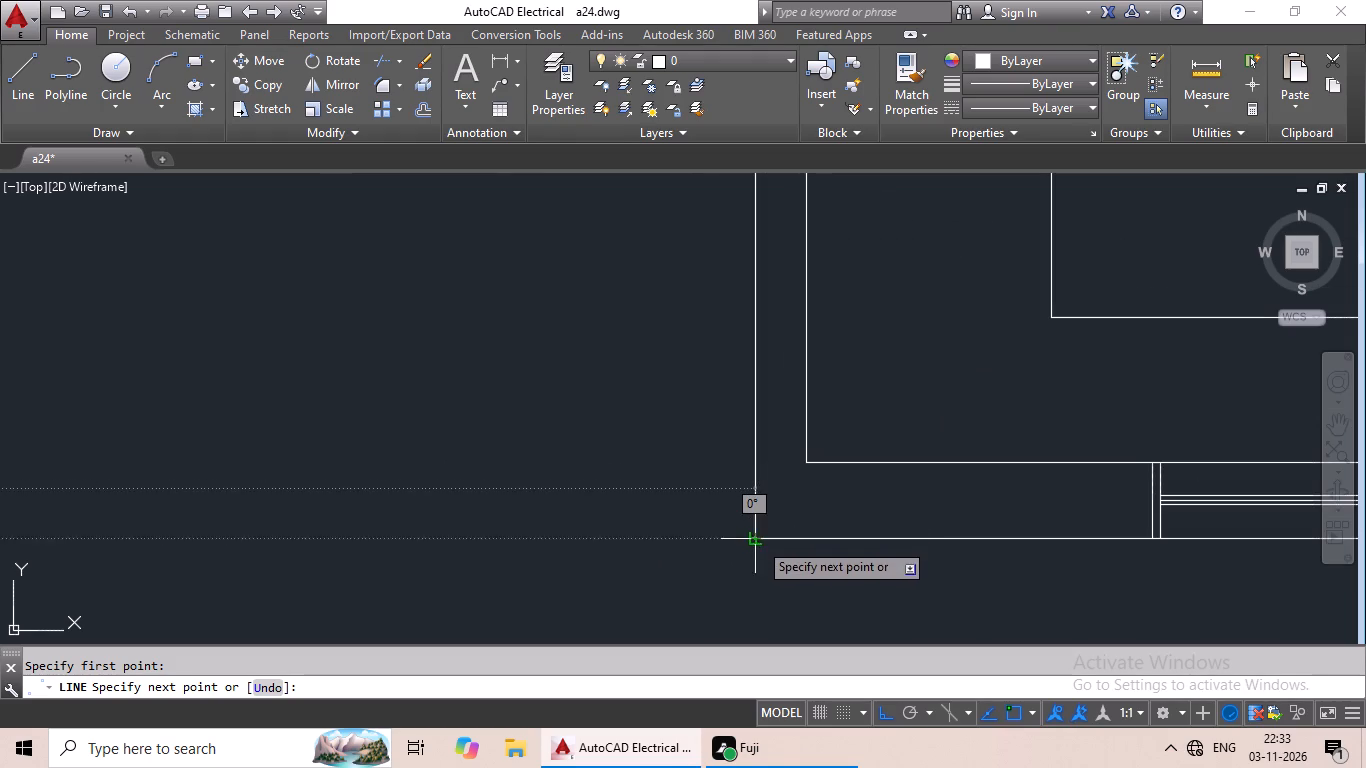
pyautogui.scroll(2, 758, 547)
pyautogui.click(756, 531)
pyautogui.press('Escape')
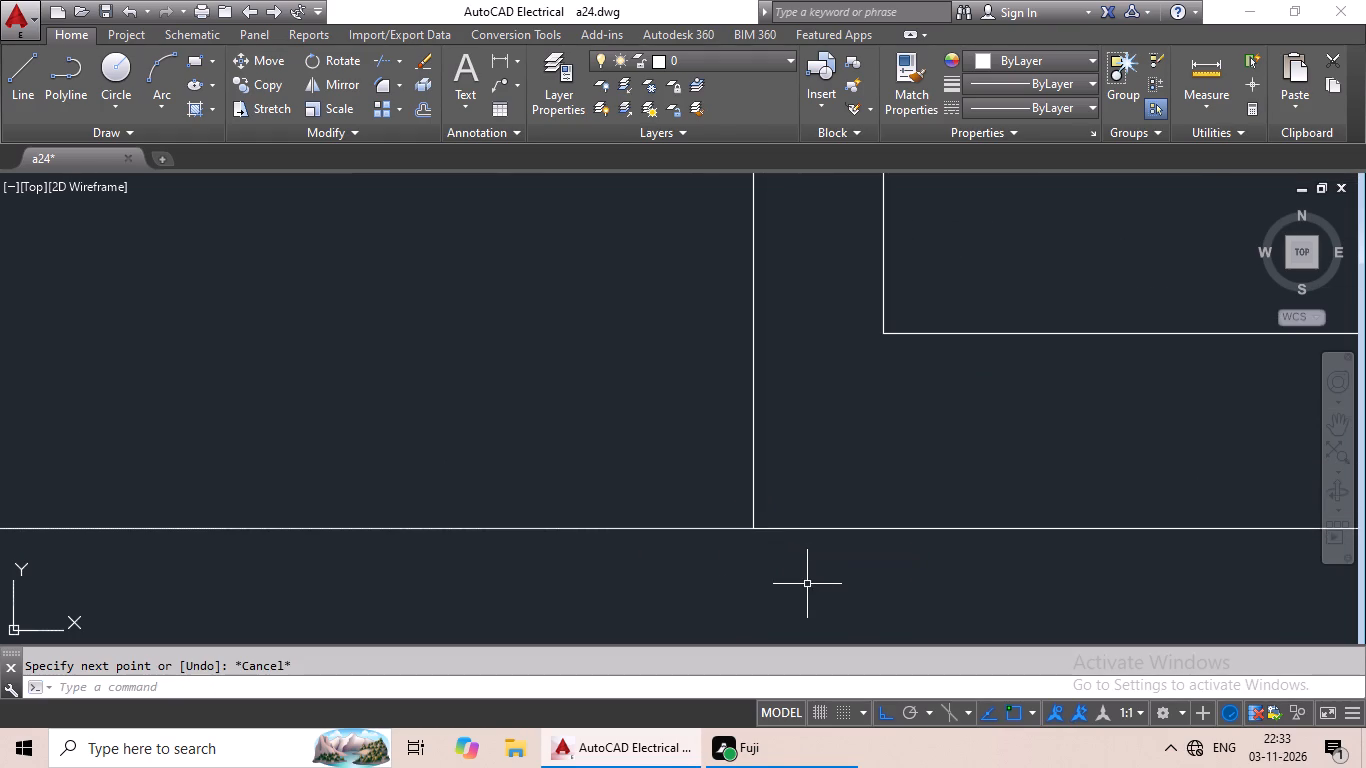
# Draw a line across the open bottom of the right lower room, from the staircase wall to the outer wall's inner face.
pyautogui.scroll(-4, 807, 597)
pyautogui.scroll(-2, 630, 529)
pyautogui.moveTo(645, 508); pyautogui.dragTo(446, 527, button='middle')
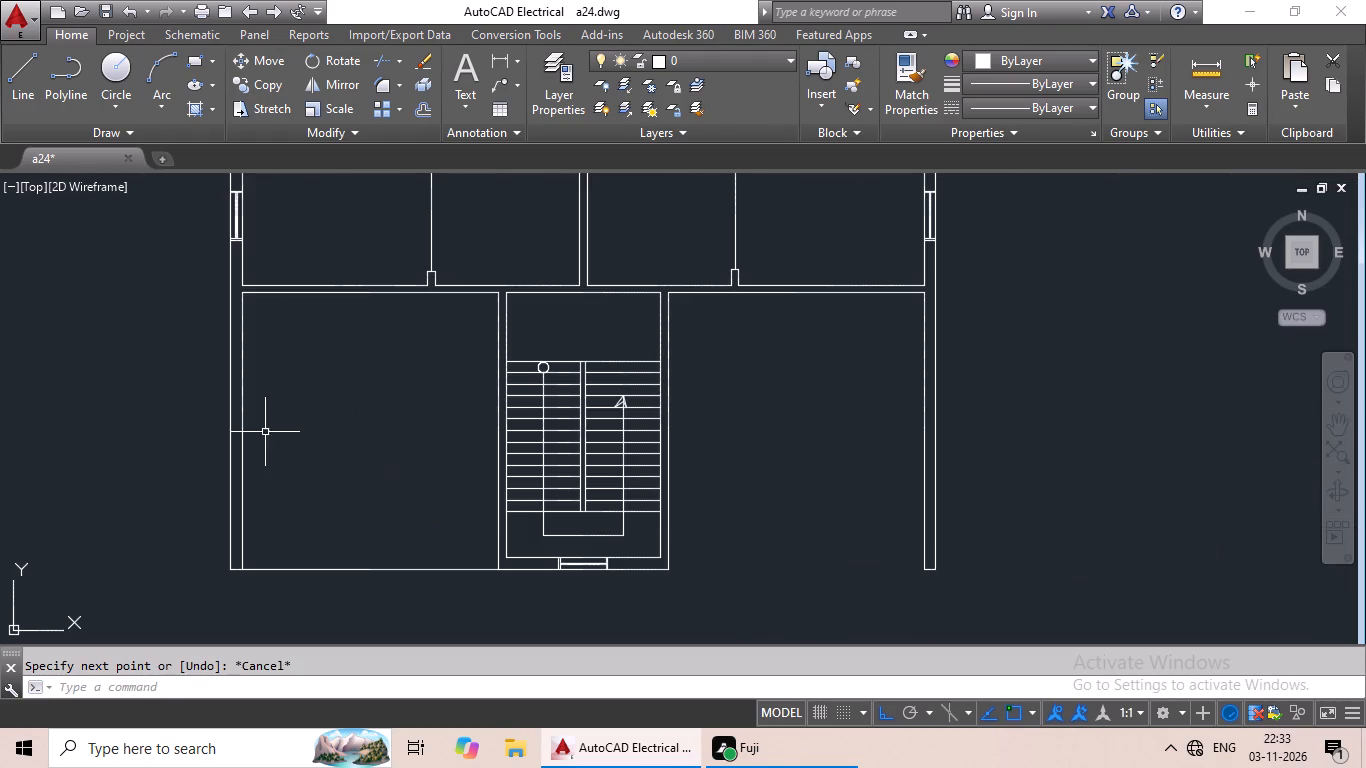
pyautogui.click(24, 60)
pyautogui.moveTo(761, 470); pyautogui.dragTo(761, 443, button='middle')
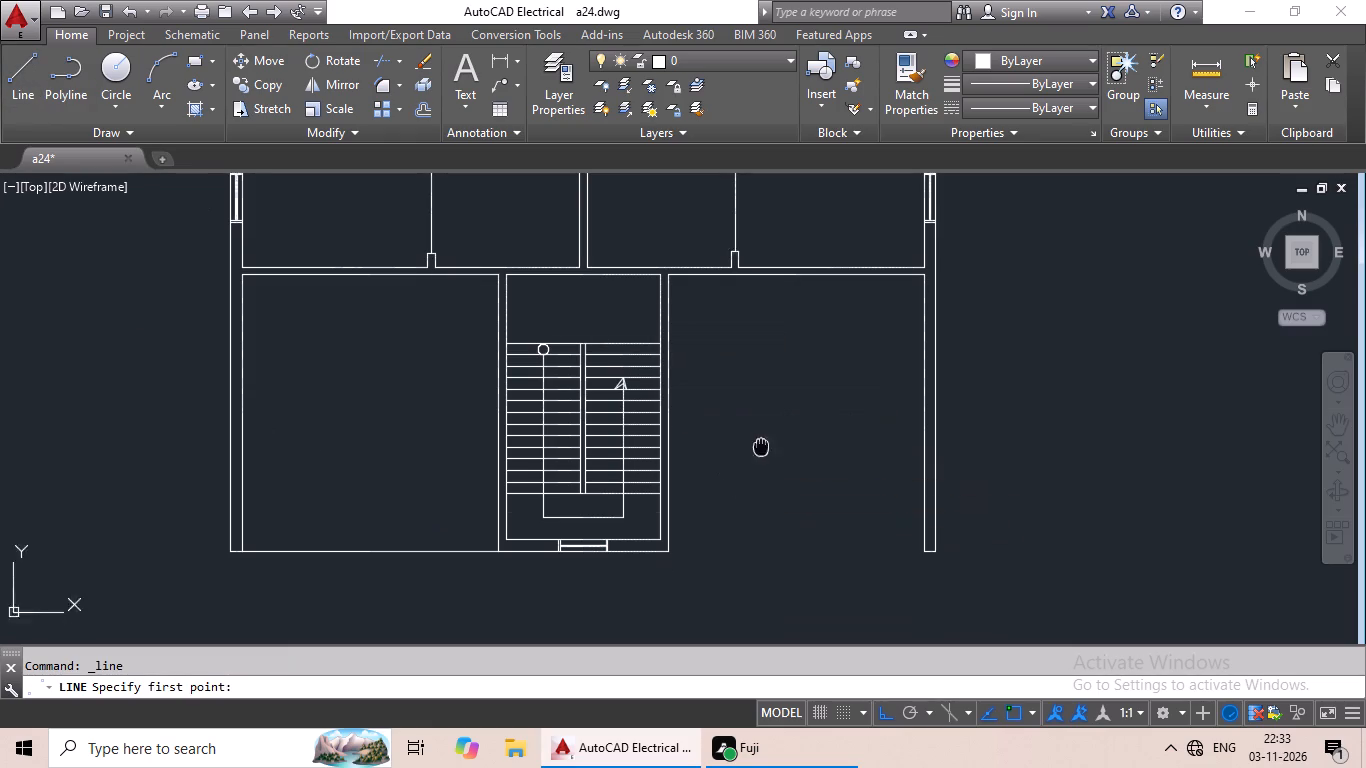
pyautogui.moveTo(761, 443); pyautogui.dragTo(764, 377, button='middle')
pyautogui.scroll(4, 699, 478)
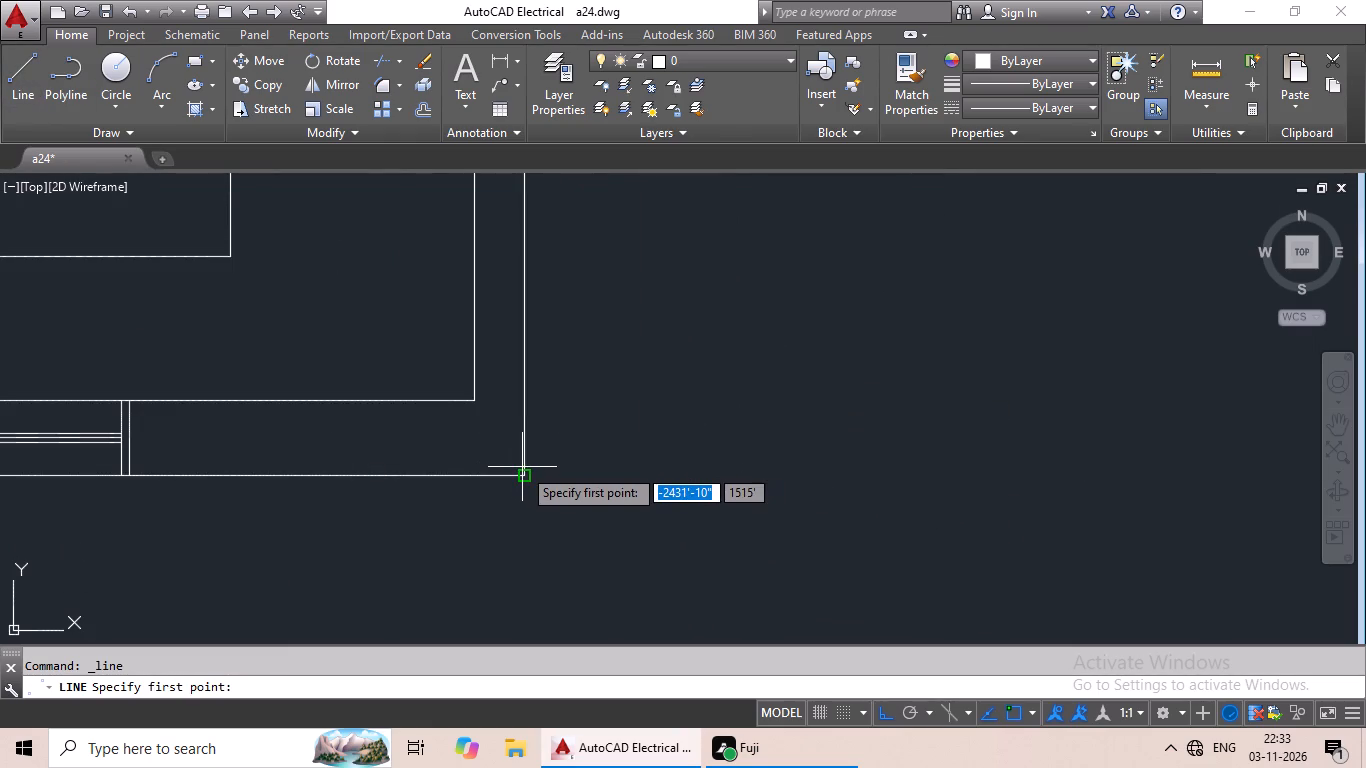
pyautogui.click(524, 474)
pyautogui.scroll(-1, 751, 477)
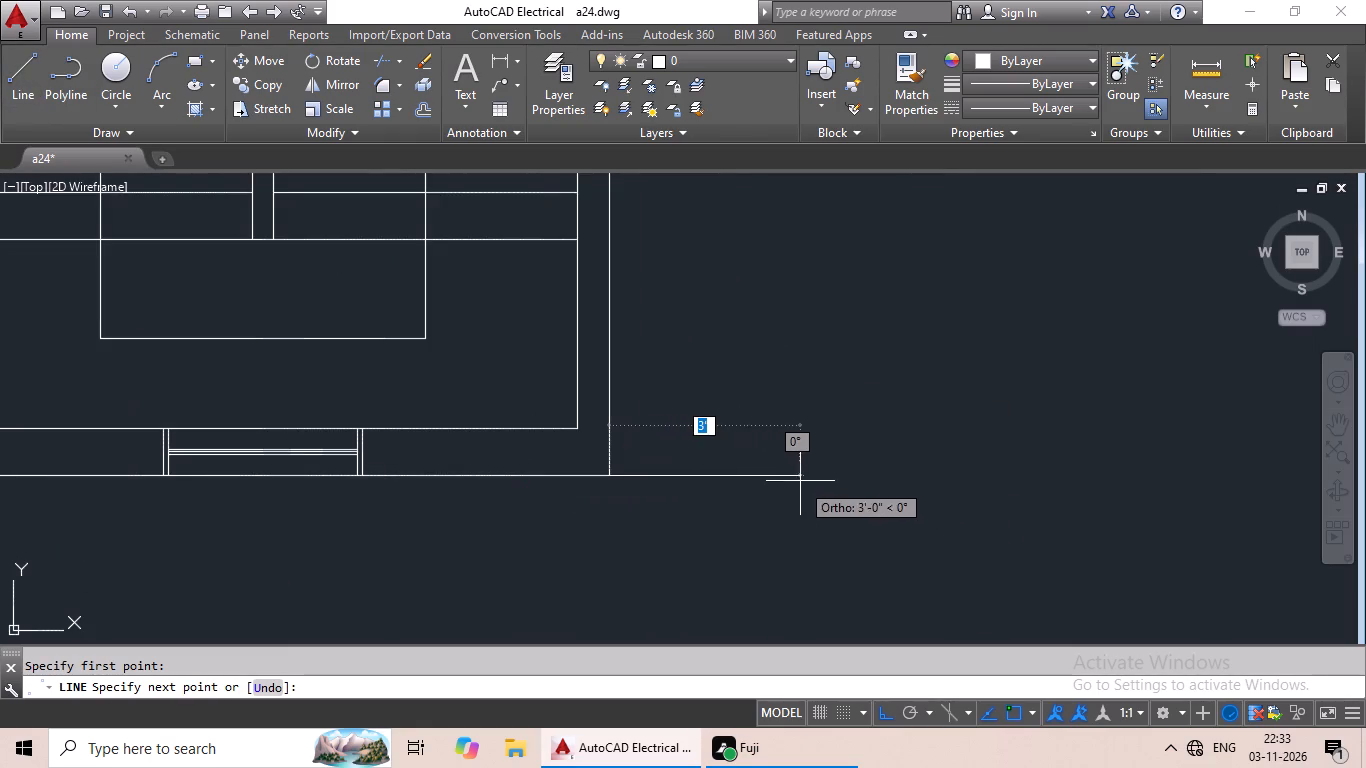
pyautogui.moveTo(800, 481); pyautogui.dragTo(156, 374, button='middle')
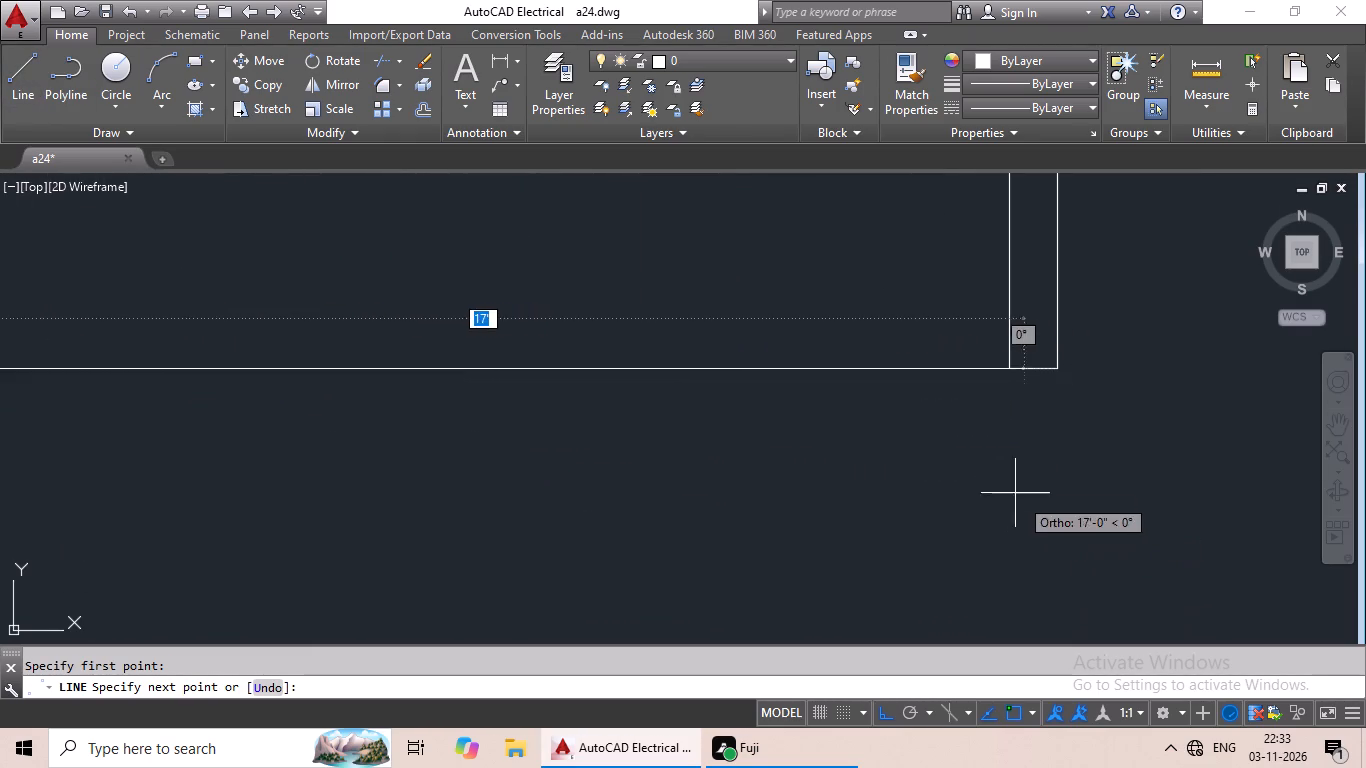
pyautogui.click(1013, 369)
pyautogui.scroll(-2, 969, 397)
pyautogui.press('Escape')
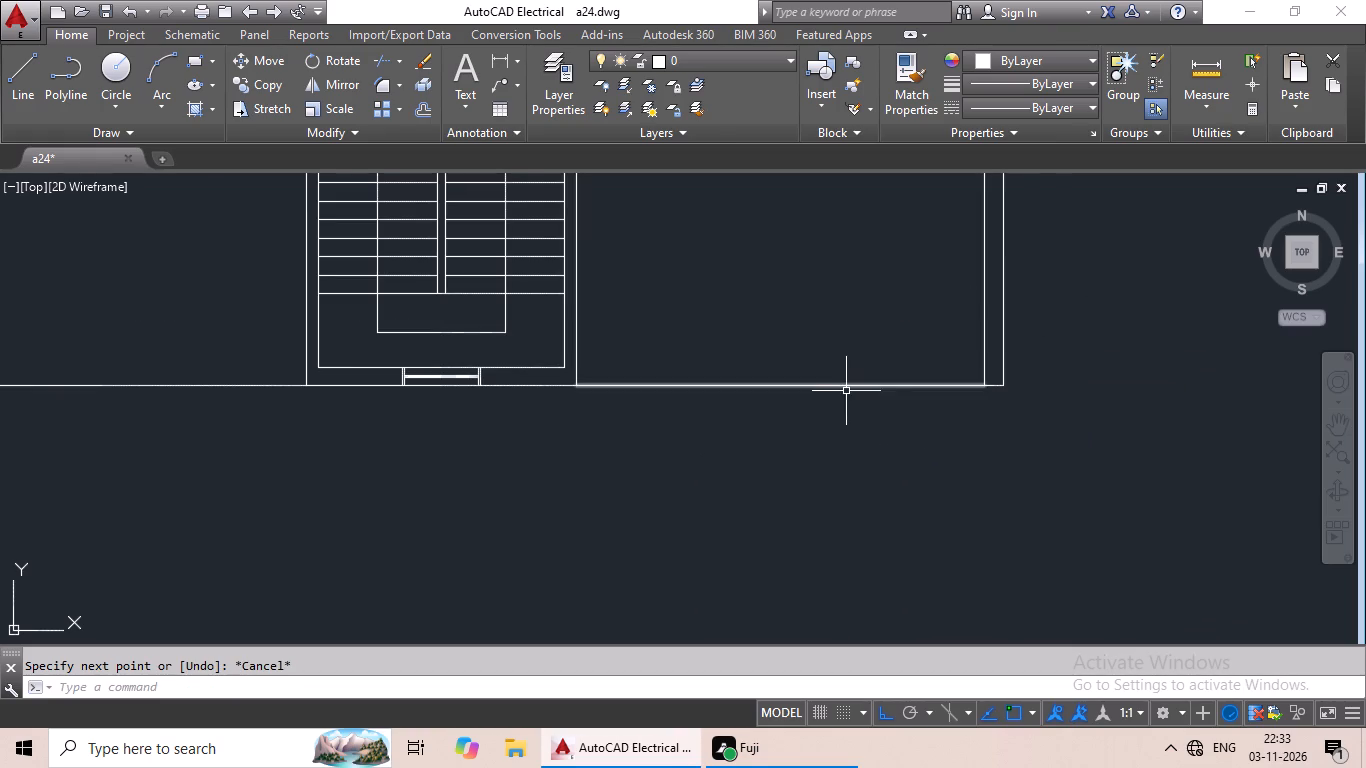
# Change the linetype of the two new bottom lines to the dashed ACAD linetype.
pyautogui.click(850, 388)
pyautogui.click(282, 387)
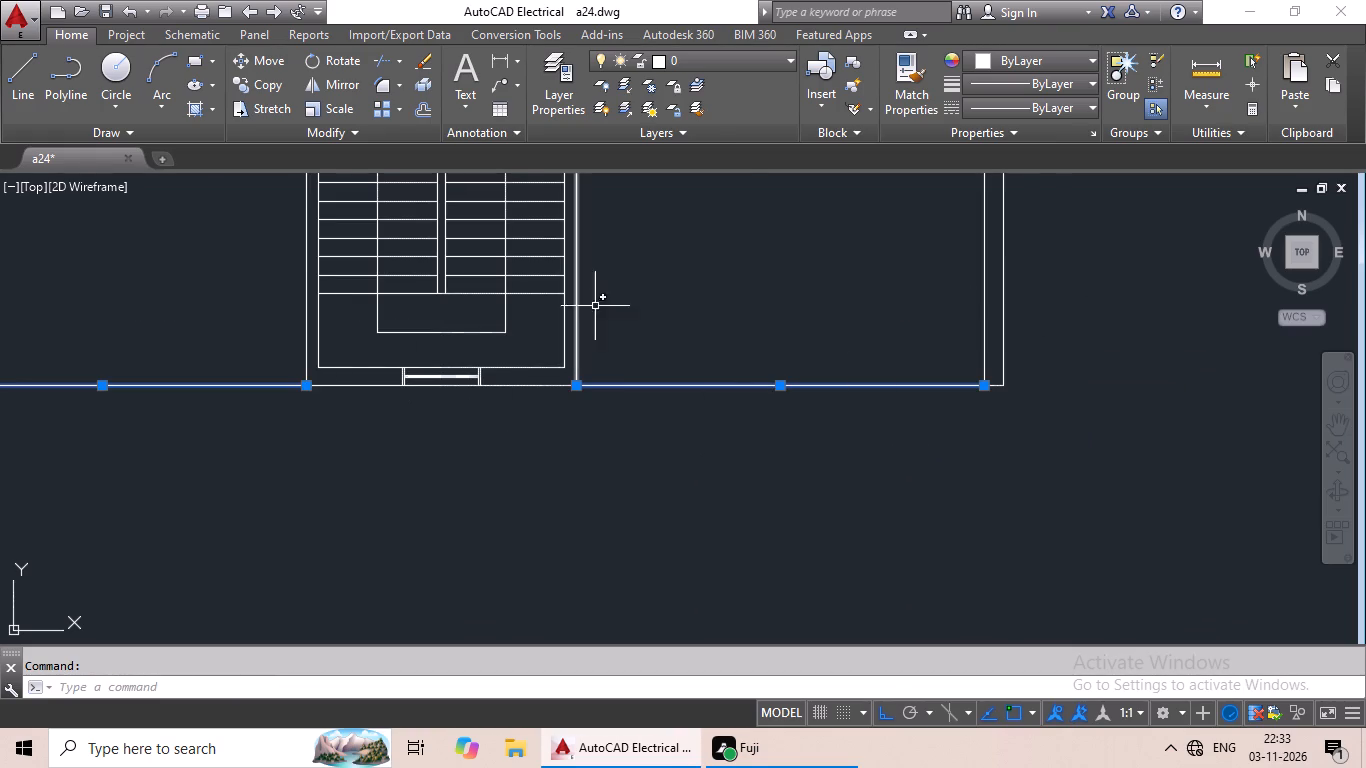
pyautogui.click(1085, 58)
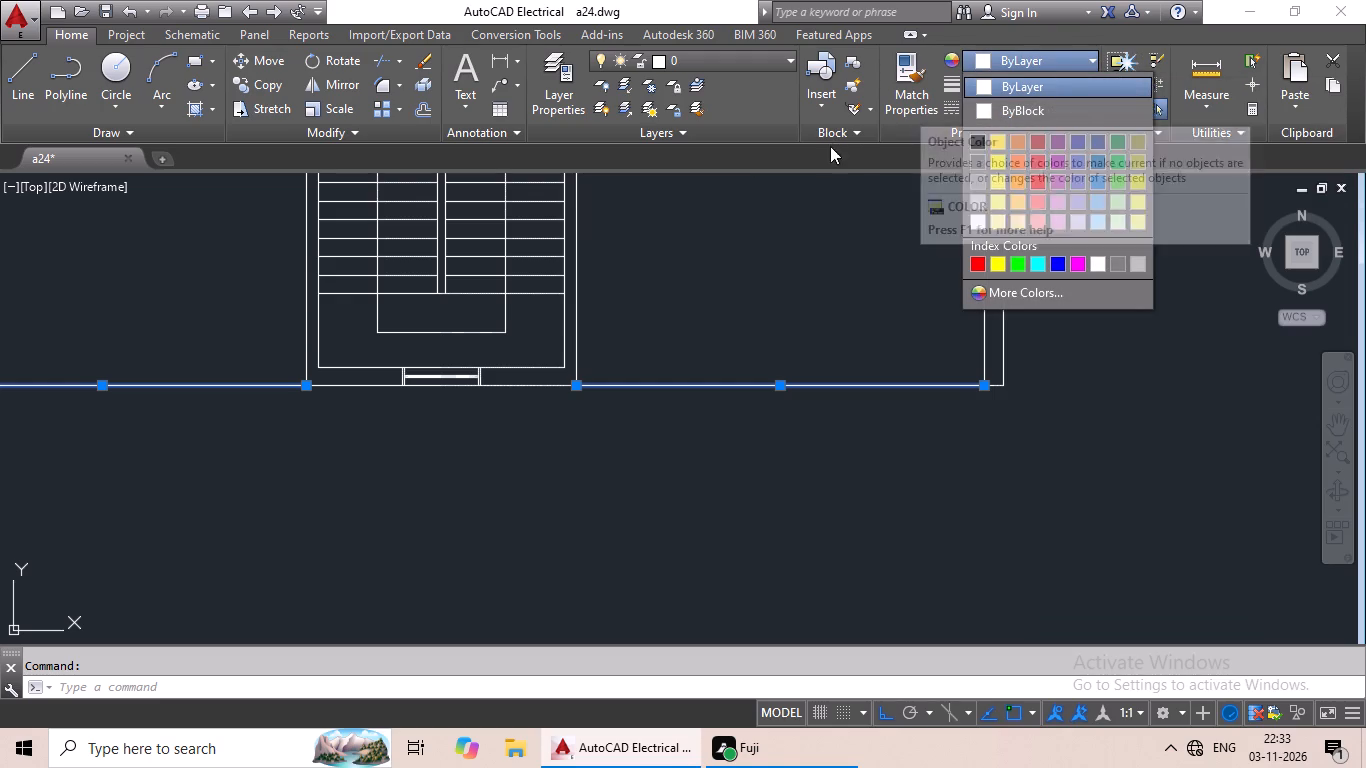
pyautogui.click(837, 214)
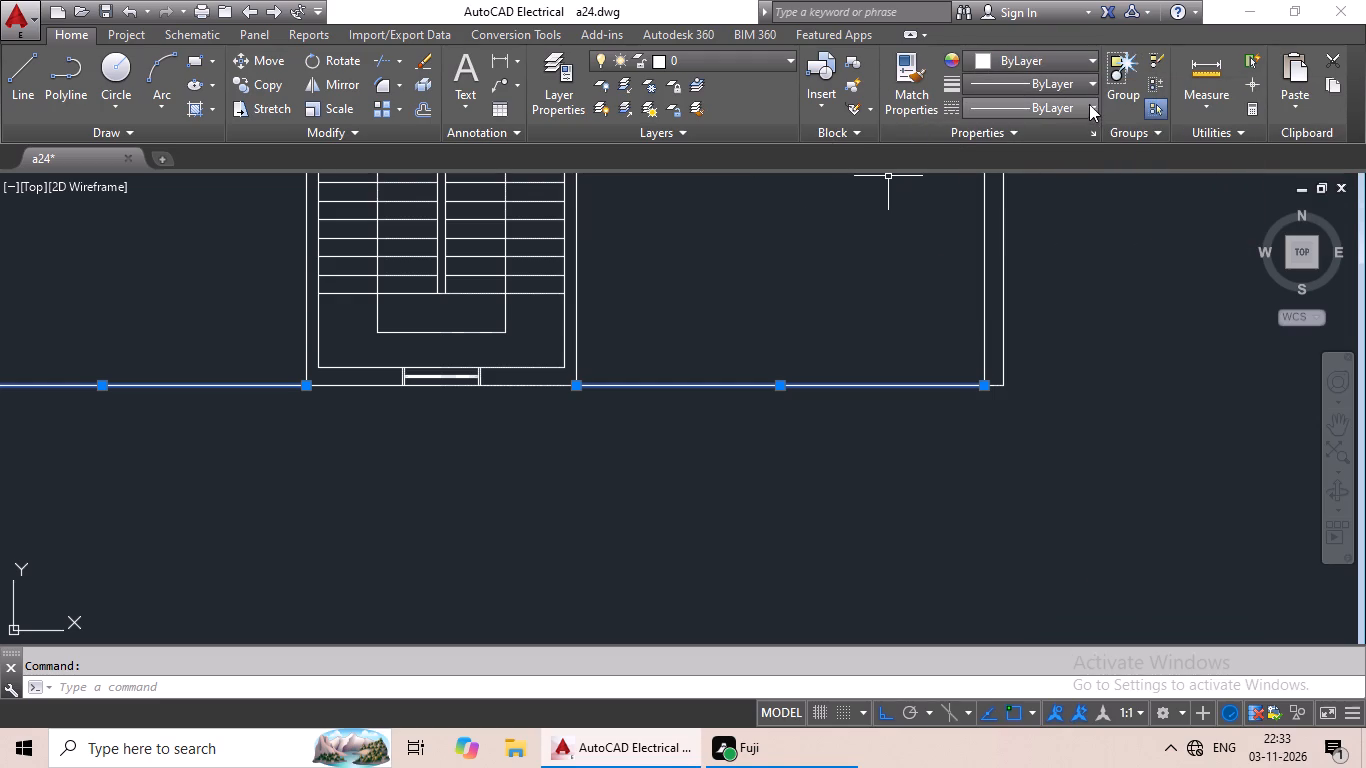
pyautogui.click(1089, 105)
pyautogui.click(1041, 183)
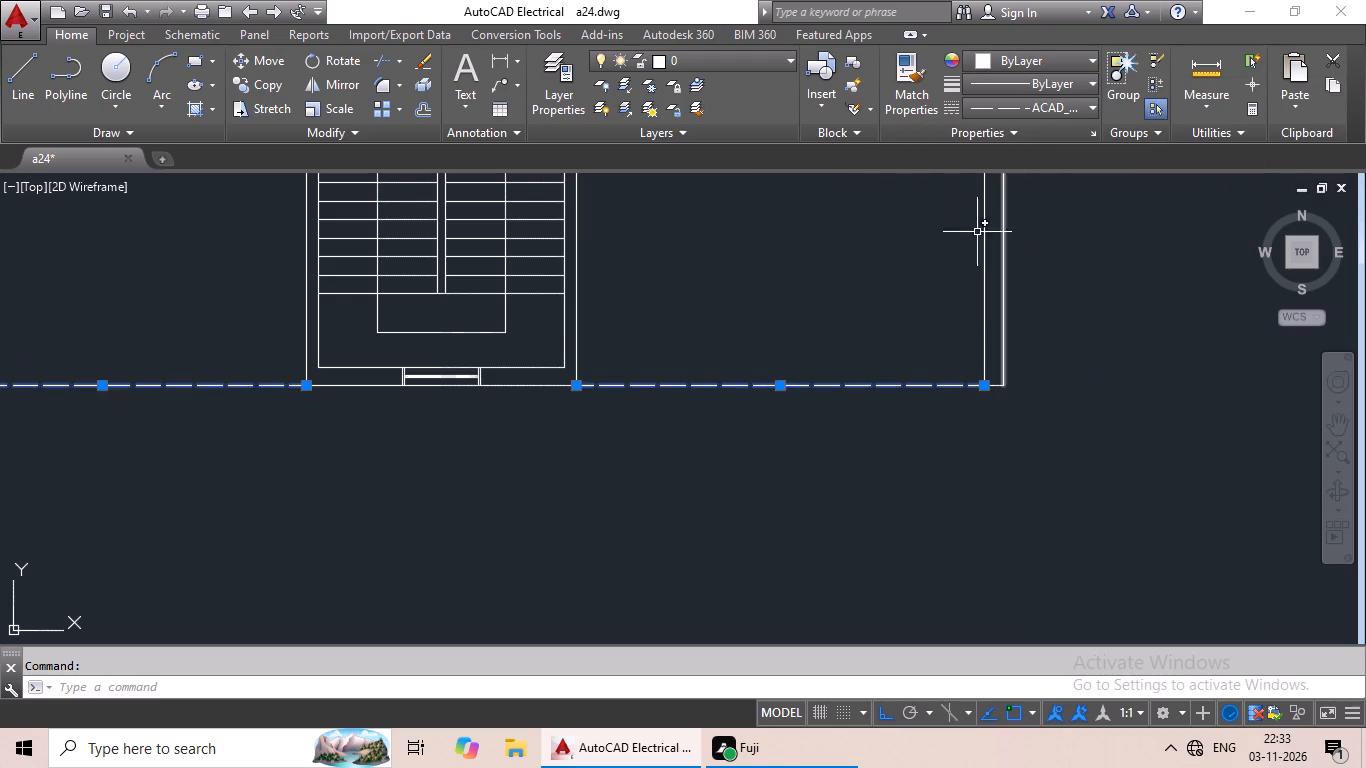
pyautogui.press('Escape')
# Examine the second building's layout and compare its lower rooms with the first floor plan.
pyautogui.scroll(-3, 856, 285)
pyautogui.moveTo(856, 285); pyautogui.dragTo(823, 397, button='middle')
pyautogui.scroll(2, 820, 401)
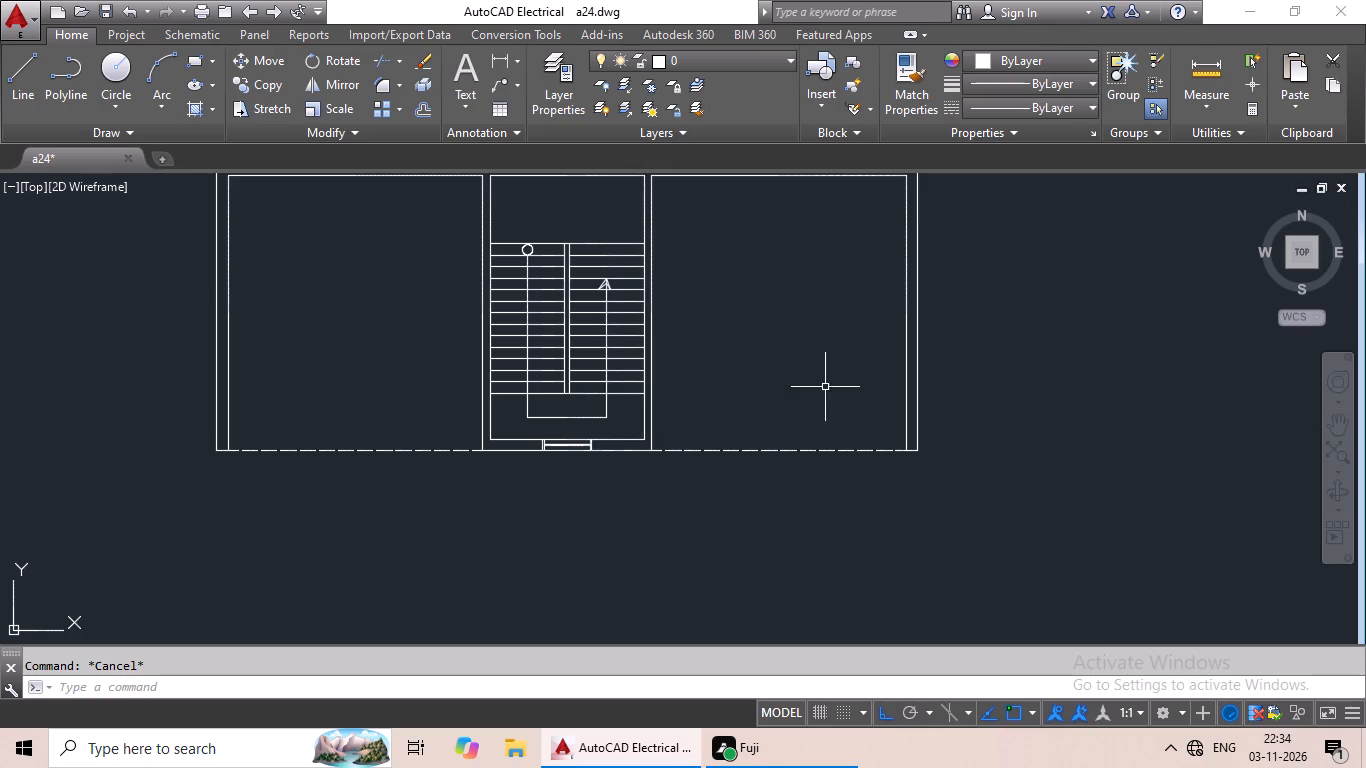
pyautogui.moveTo(827, 383); pyautogui.dragTo(779, 458, button='middle')
pyautogui.scroll(-1, 778, 440)
pyautogui.moveTo(778, 437); pyautogui.dragTo(630, 490, button='middle')
pyautogui.scroll(1, 639, 451)
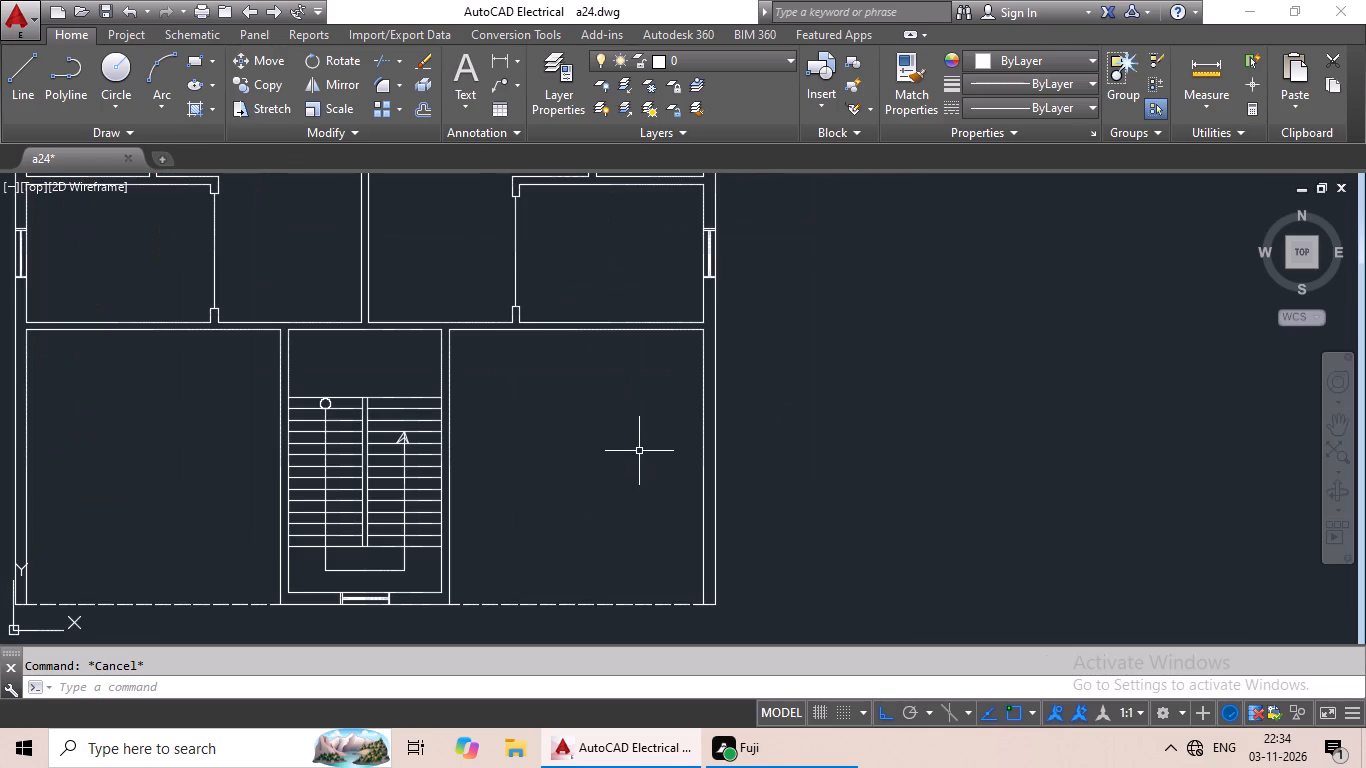
pyautogui.moveTo(640, 449); pyautogui.dragTo(734, 445, button='middle')
pyautogui.moveTo(733, 439); pyautogui.dragTo(837, 417, button='middle')
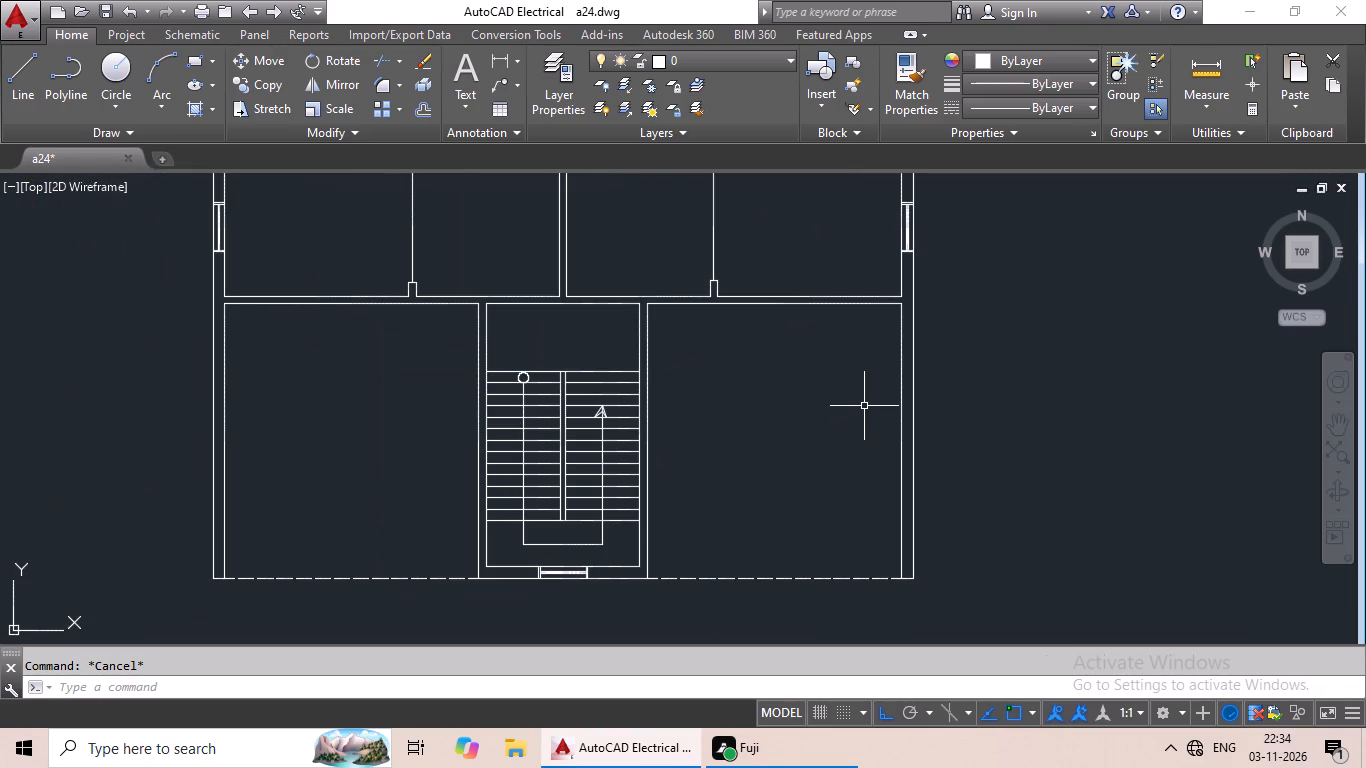
pyautogui.moveTo(864, 406); pyautogui.dragTo(841, 471, button='middle')
pyautogui.scroll(-2, 835, 435)
pyautogui.moveTo(830, 386); pyautogui.dragTo(813, 431, button='middle')
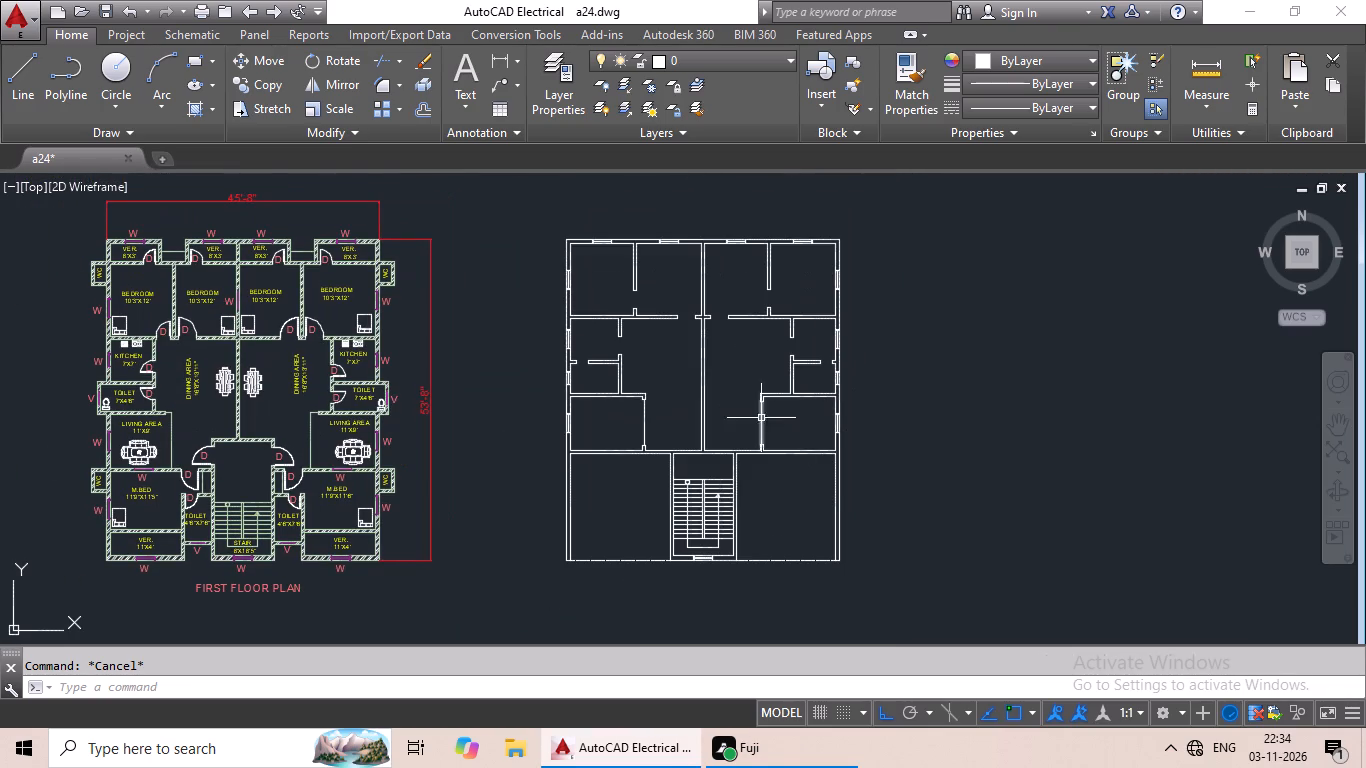
pyautogui.scroll(1, 731, 359)
pyautogui.moveTo(751, 379); pyautogui.dragTo(751, 435, button='middle')
pyautogui.moveTo(756, 421); pyautogui.dragTo(796, 384, button='middle')
pyautogui.moveTo(770, 458); pyautogui.dragTo(789, 406, button='middle')
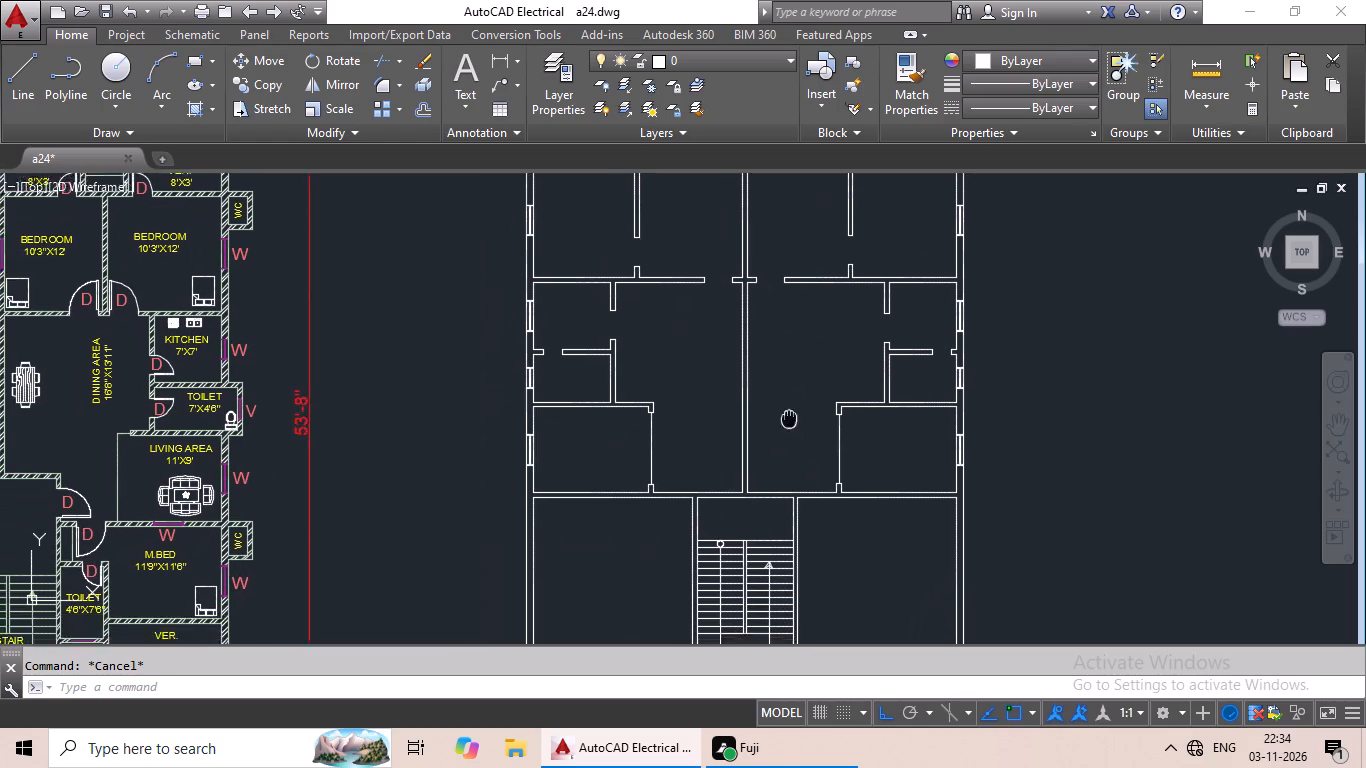
pyautogui.moveTo(789, 406); pyautogui.dragTo(789, 368, button='middle')
pyautogui.moveTo(860, 523); pyautogui.dragTo(875, 490, button='middle')
pyautogui.moveTo(856, 498); pyautogui.dragTo(776, 546, button='middle')
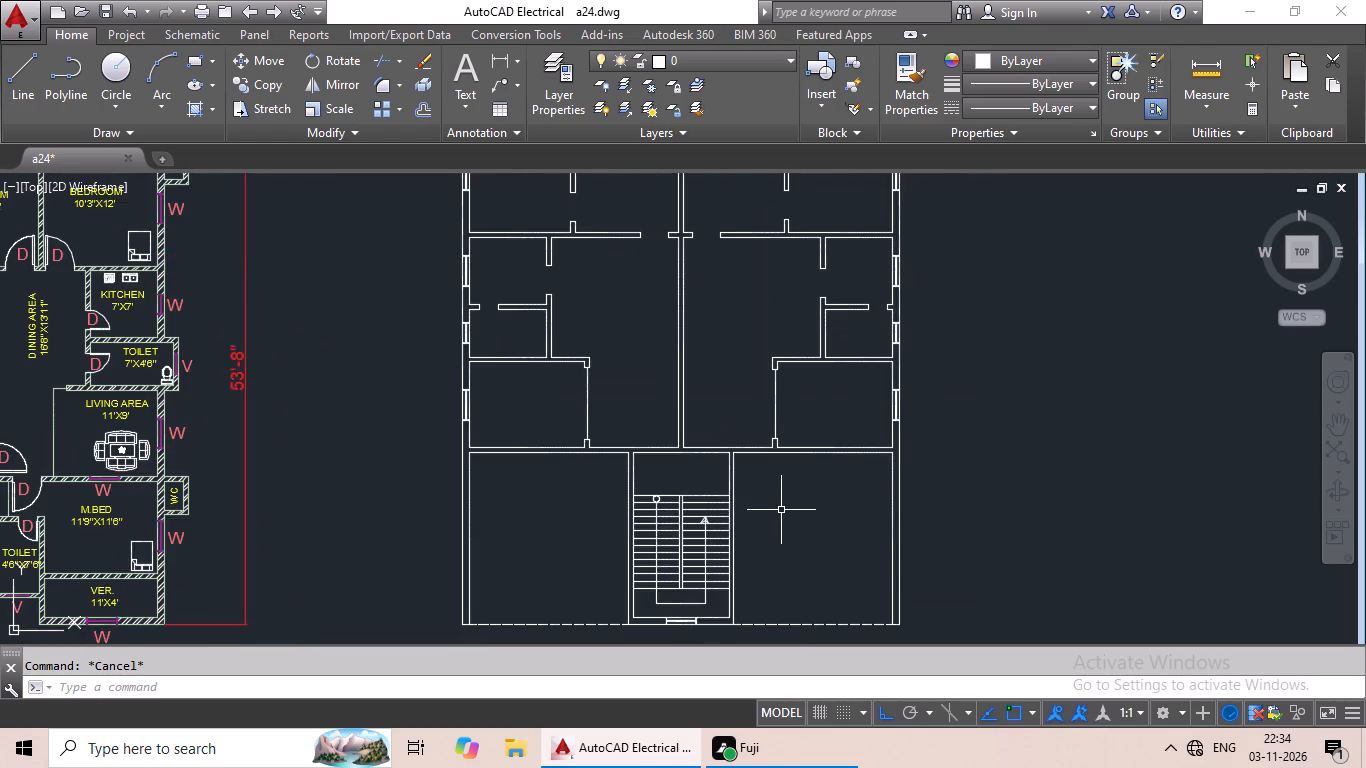
pyautogui.scroll(-1, 780, 496)
pyautogui.moveTo(780, 495); pyautogui.dragTo(755, 526, button='middle')
pyautogui.moveTo(776, 520); pyautogui.dragTo(662, 506, button='middle')
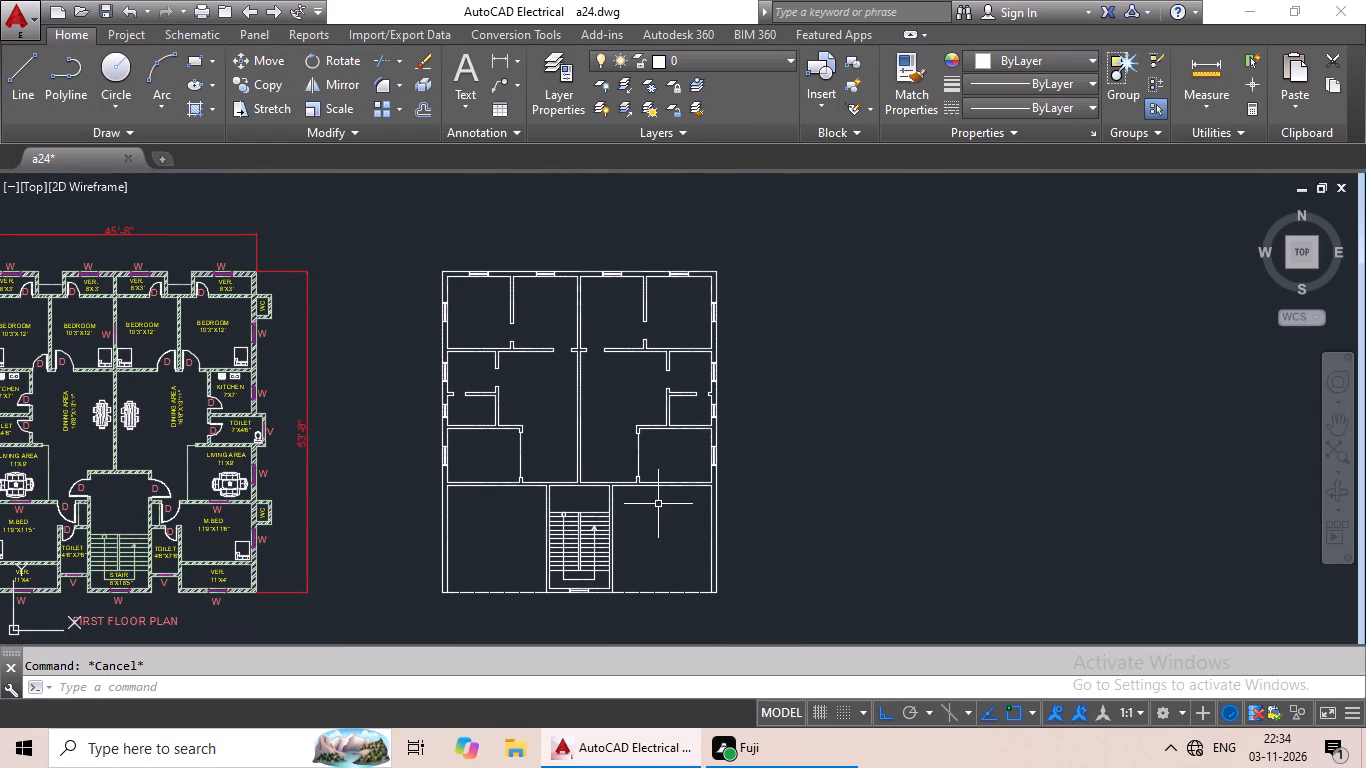
pyautogui.press('Escape')
pyautogui.moveTo(611, 411); pyautogui.dragTo(596, 429, button='middle')
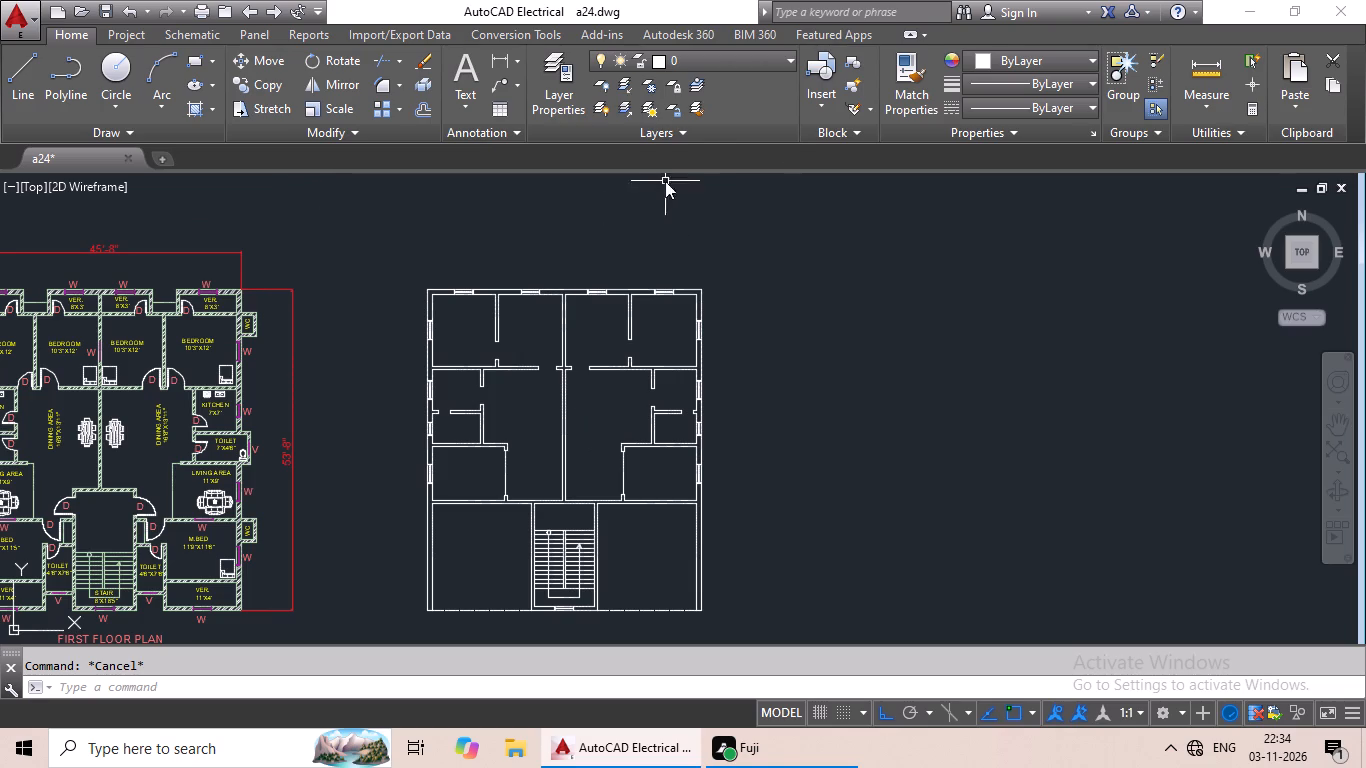
# Measure the inside width of the right lower room along its top wall with a linear dimension.
pyautogui.click(501, 62)
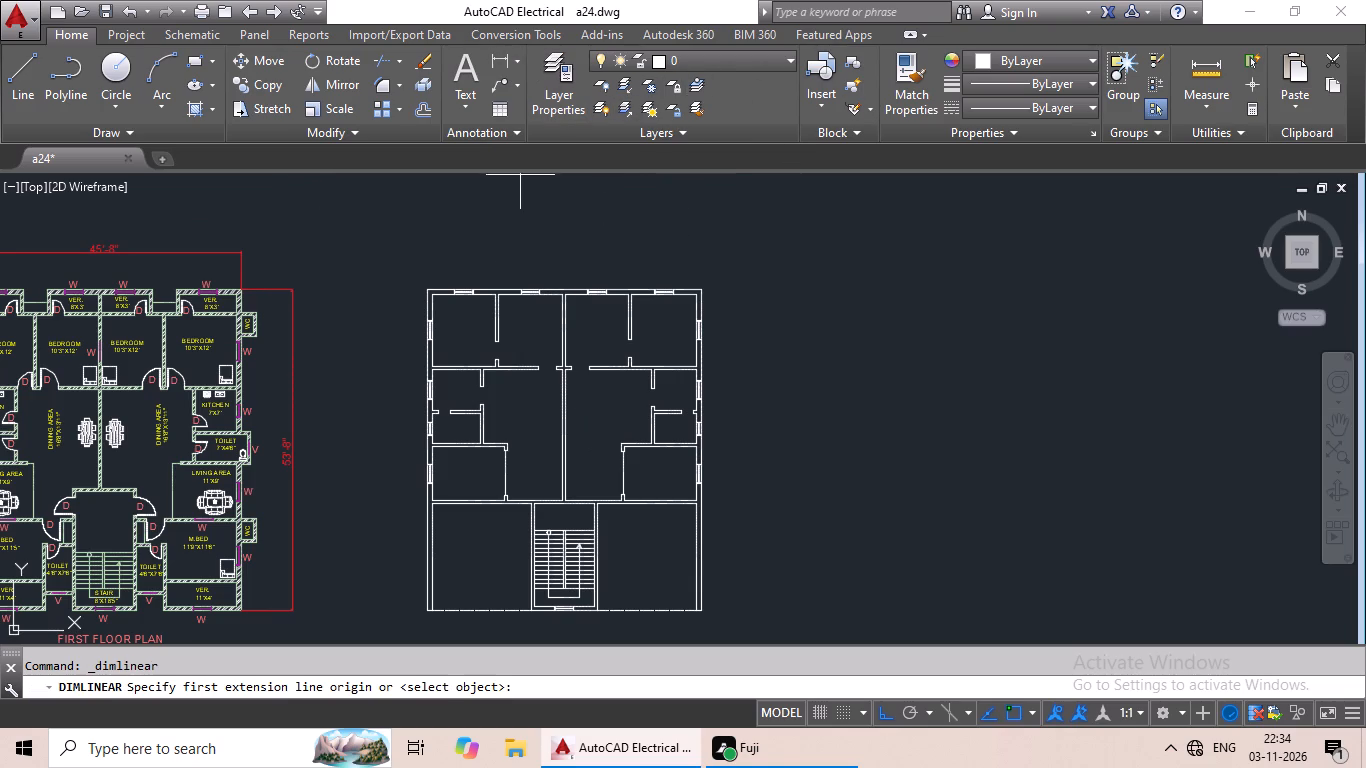
pyautogui.scroll(4, 591, 525)
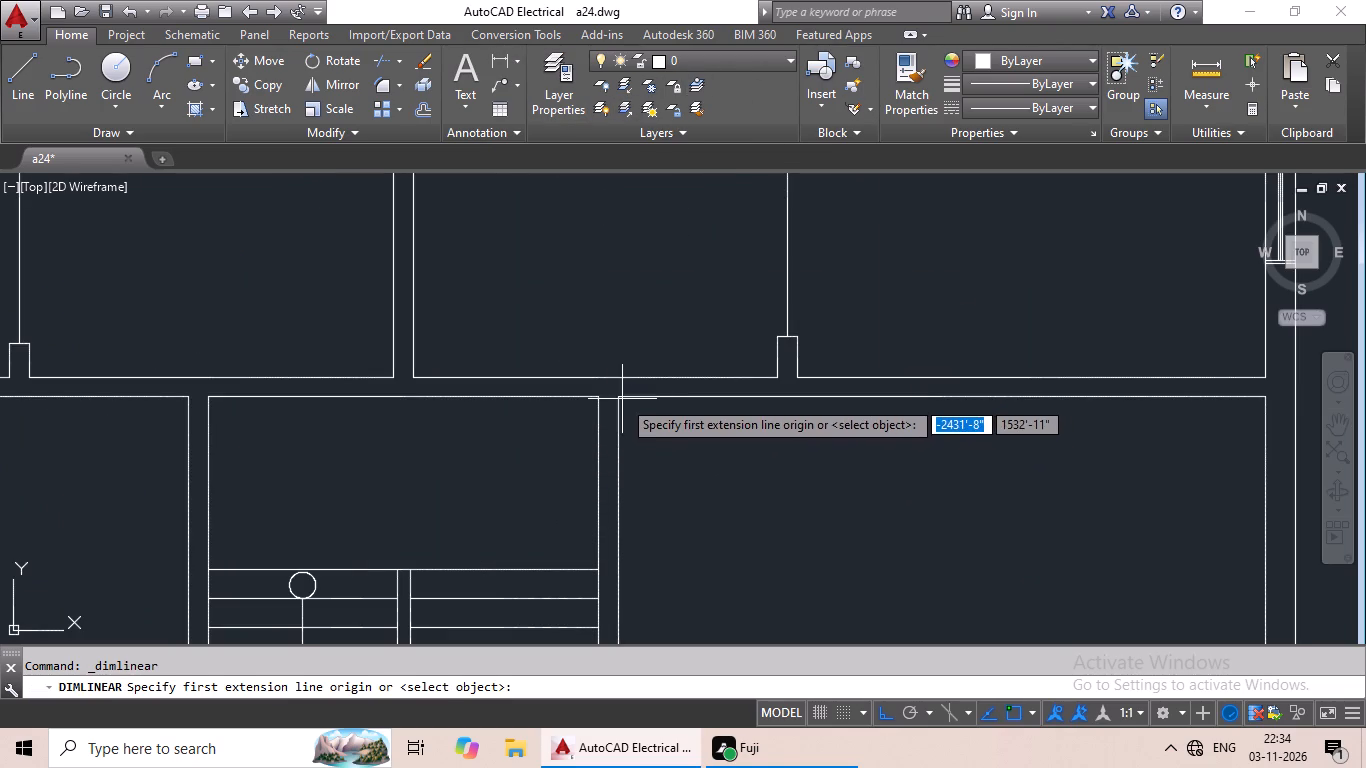
pyautogui.click(620, 400)
pyautogui.moveTo(848, 428); pyautogui.dragTo(576, 444, button='middle')
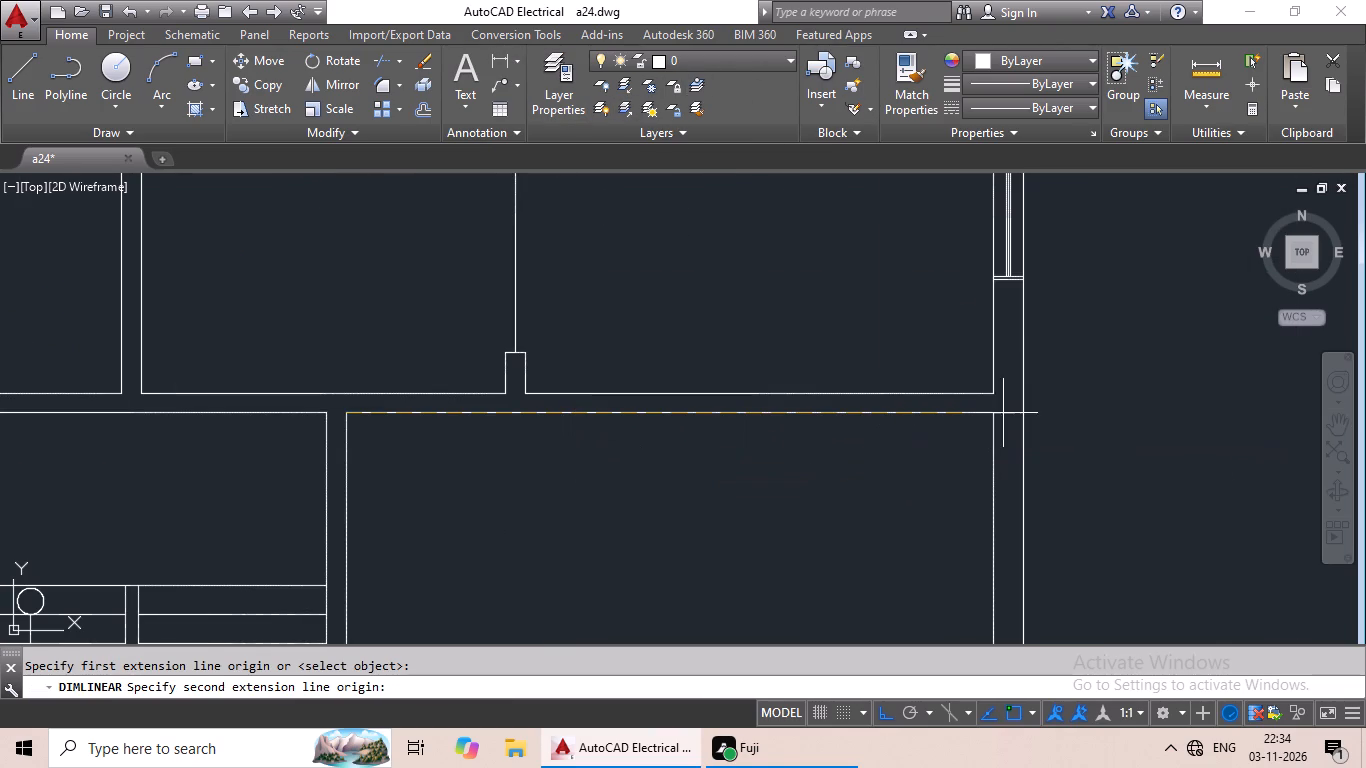
pyautogui.click(989, 414)
pyautogui.moveTo(966, 473); pyautogui.dragTo(968, 448, button='middle')
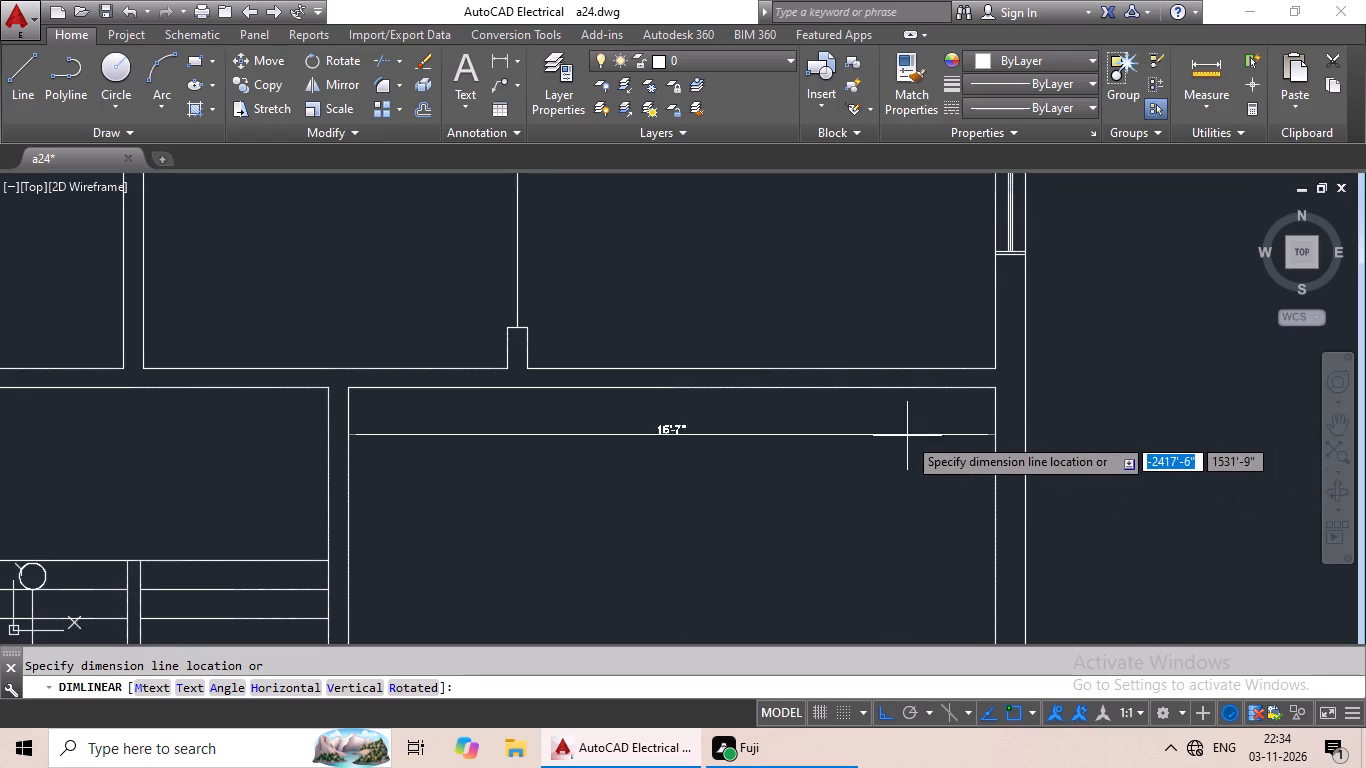
pyautogui.press('Escape')
# Measure the inside depth of the right lower room, from its dashed bottom edge to its upper wall, with a linear dimension.
pyautogui.scroll(-2, 896, 440)
pyautogui.moveTo(895, 442); pyautogui.dragTo(898, 372, button='middle')
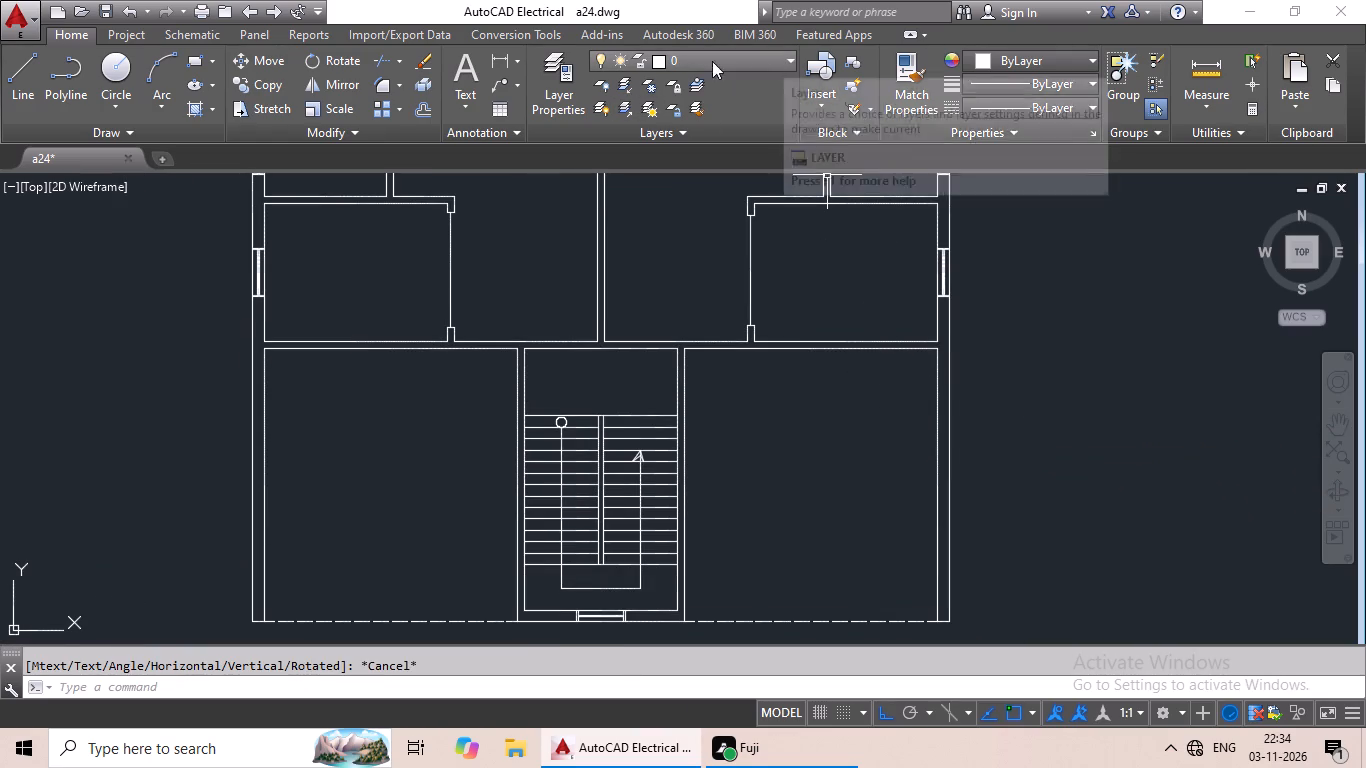
pyautogui.click(490, 52)
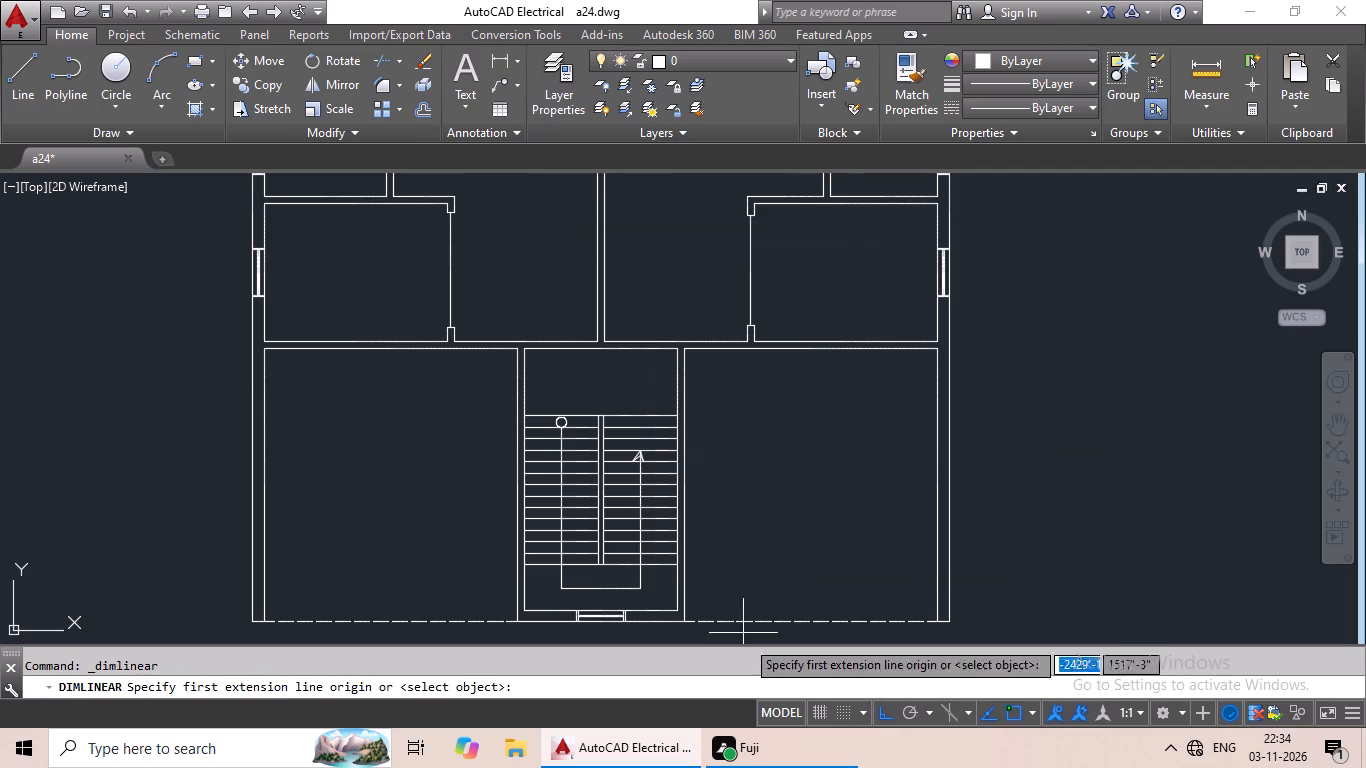
pyautogui.click(940, 619)
pyautogui.click(936, 354)
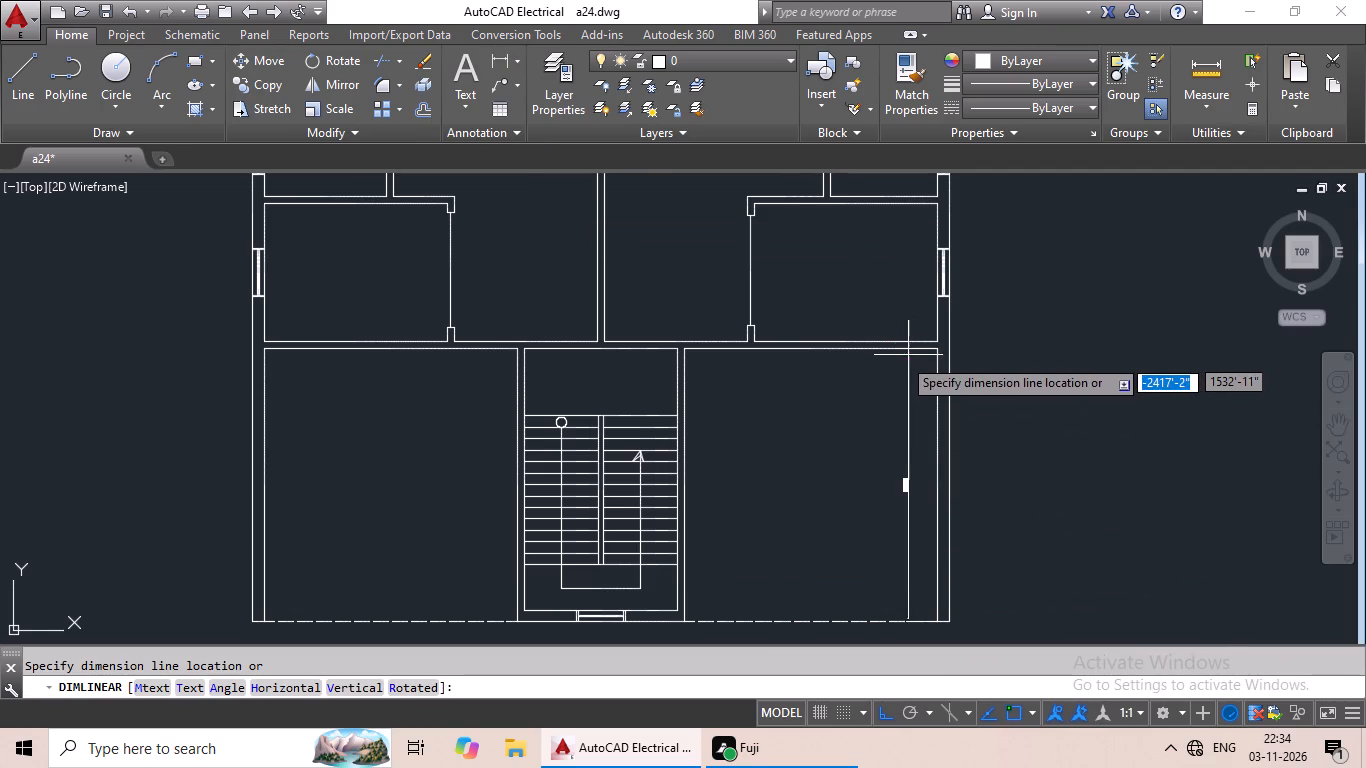
pyautogui.scroll(2, 899, 358)
pyautogui.moveTo(899, 358); pyautogui.dragTo(839, 226, button='middle')
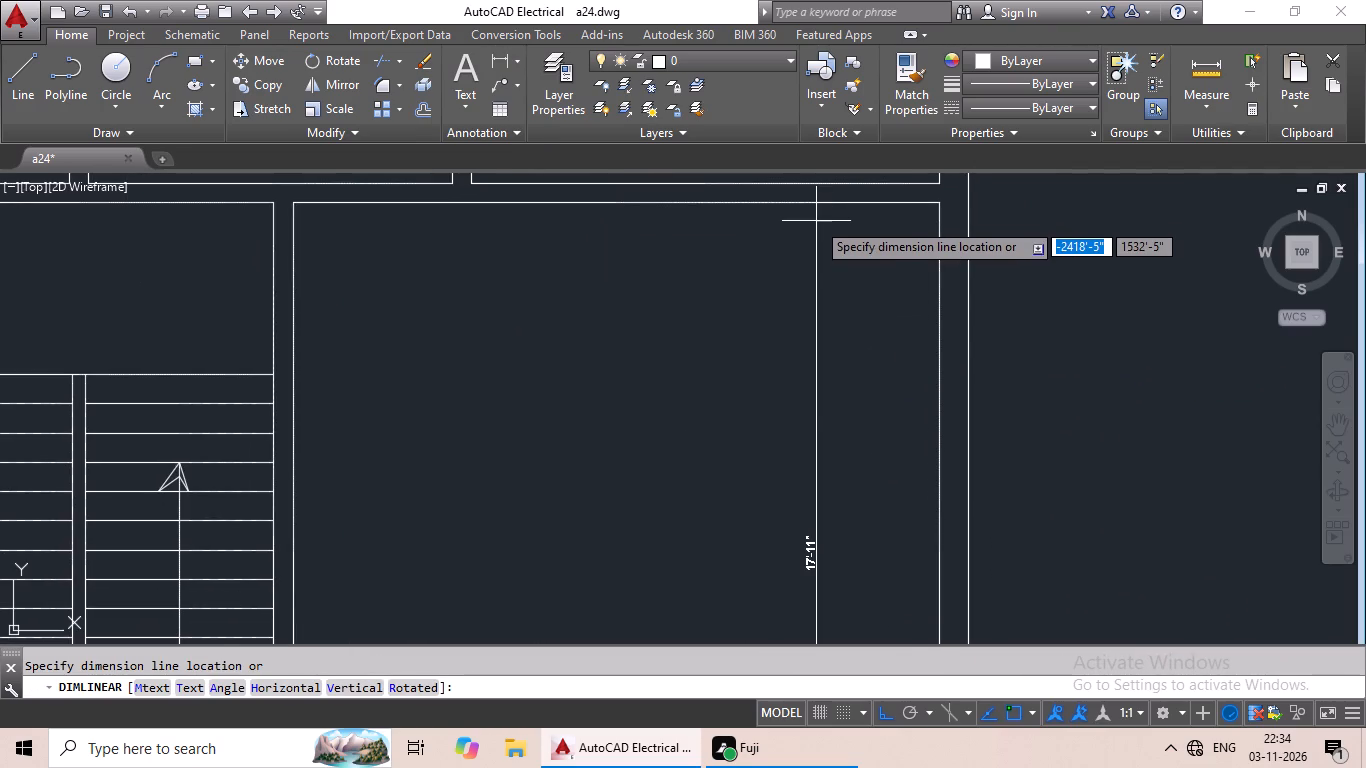
pyautogui.scroll(-1, 816, 221)
pyautogui.press('Escape')
pyautogui.scroll(-1, 807, 237)
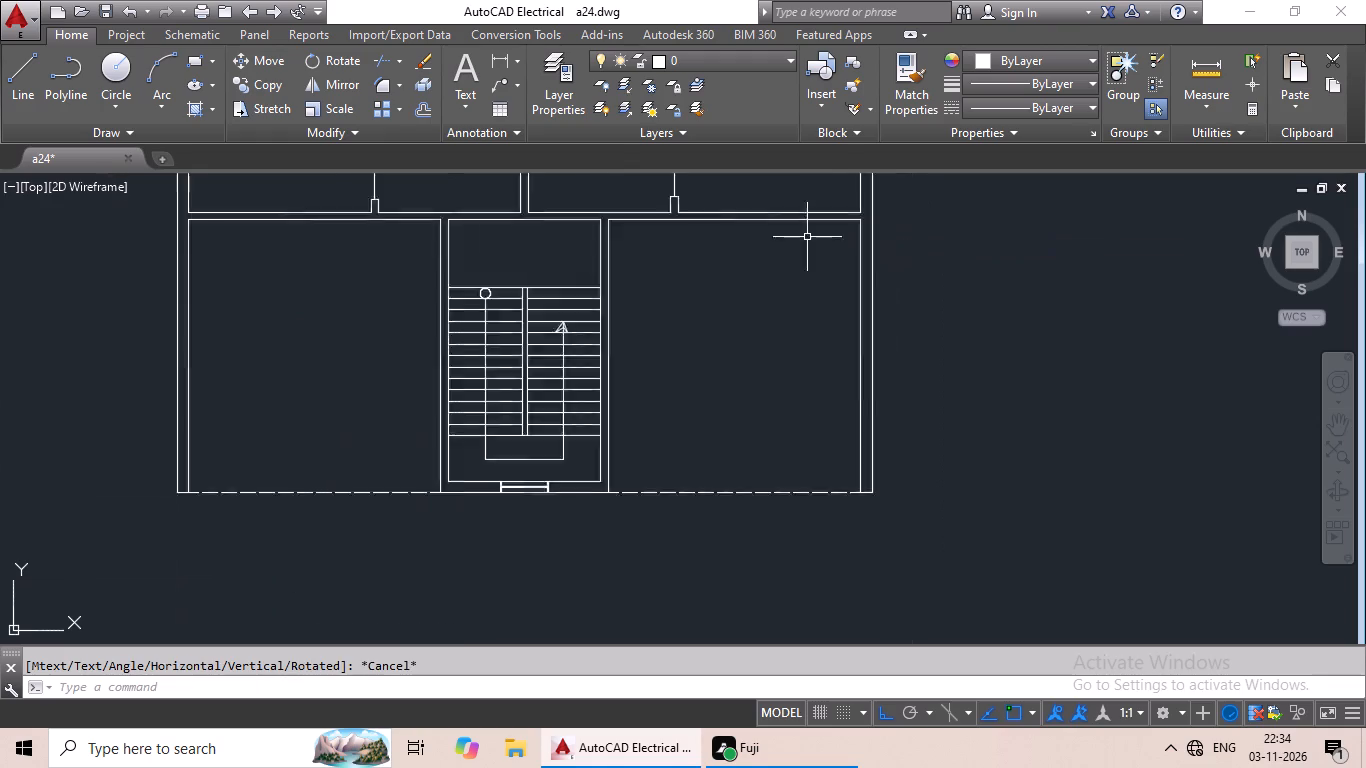
# Examine the whole second building layout alongside the first floor plan.
pyautogui.scroll(-1, 807, 237)
pyautogui.moveTo(765, 313); pyautogui.dragTo(817, 306, button='middle')
pyautogui.moveTo(837, 303); pyautogui.dragTo(846, 299, button='middle')
pyautogui.moveTo(856, 304); pyautogui.dragTo(820, 401, button='middle')
pyautogui.moveTo(831, 395); pyautogui.dragTo(783, 432, button='middle')
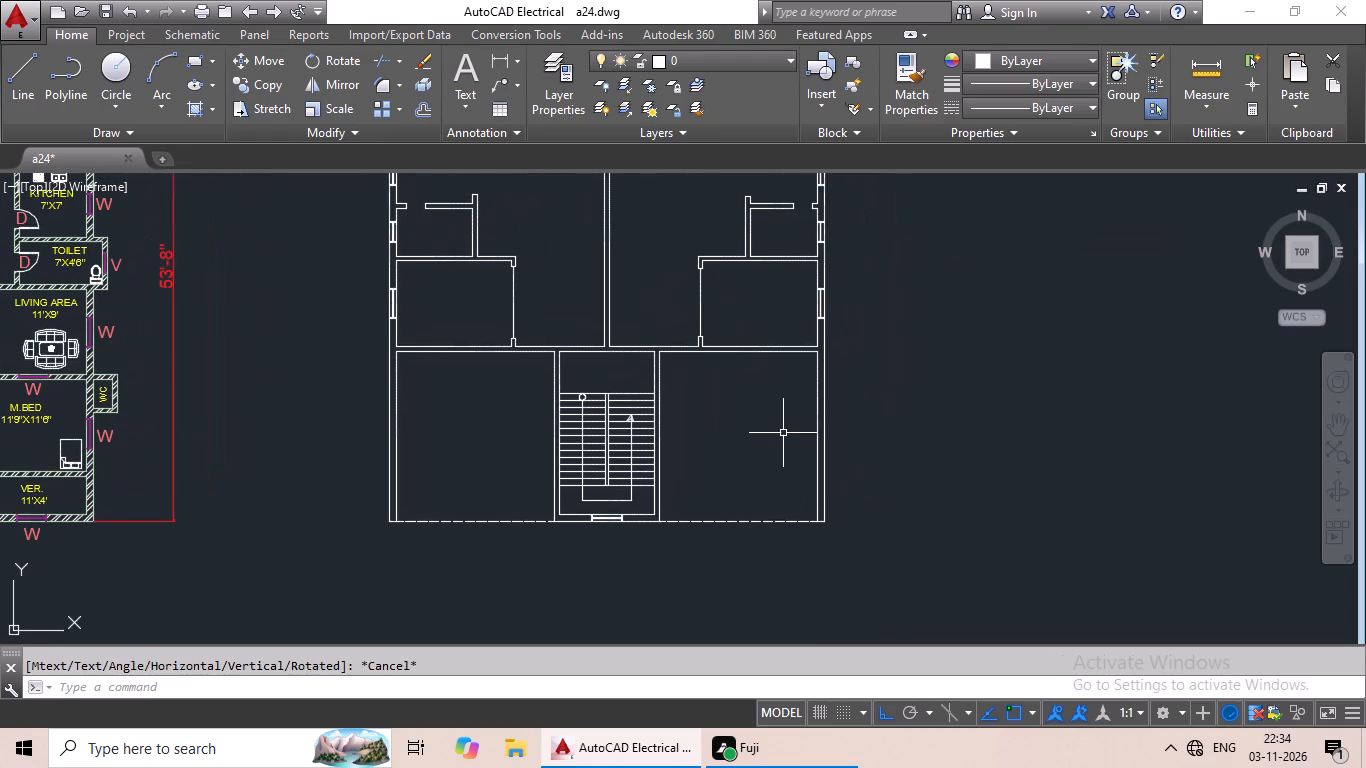
pyautogui.moveTo(782, 437); pyautogui.dragTo(838, 388, button='middle')
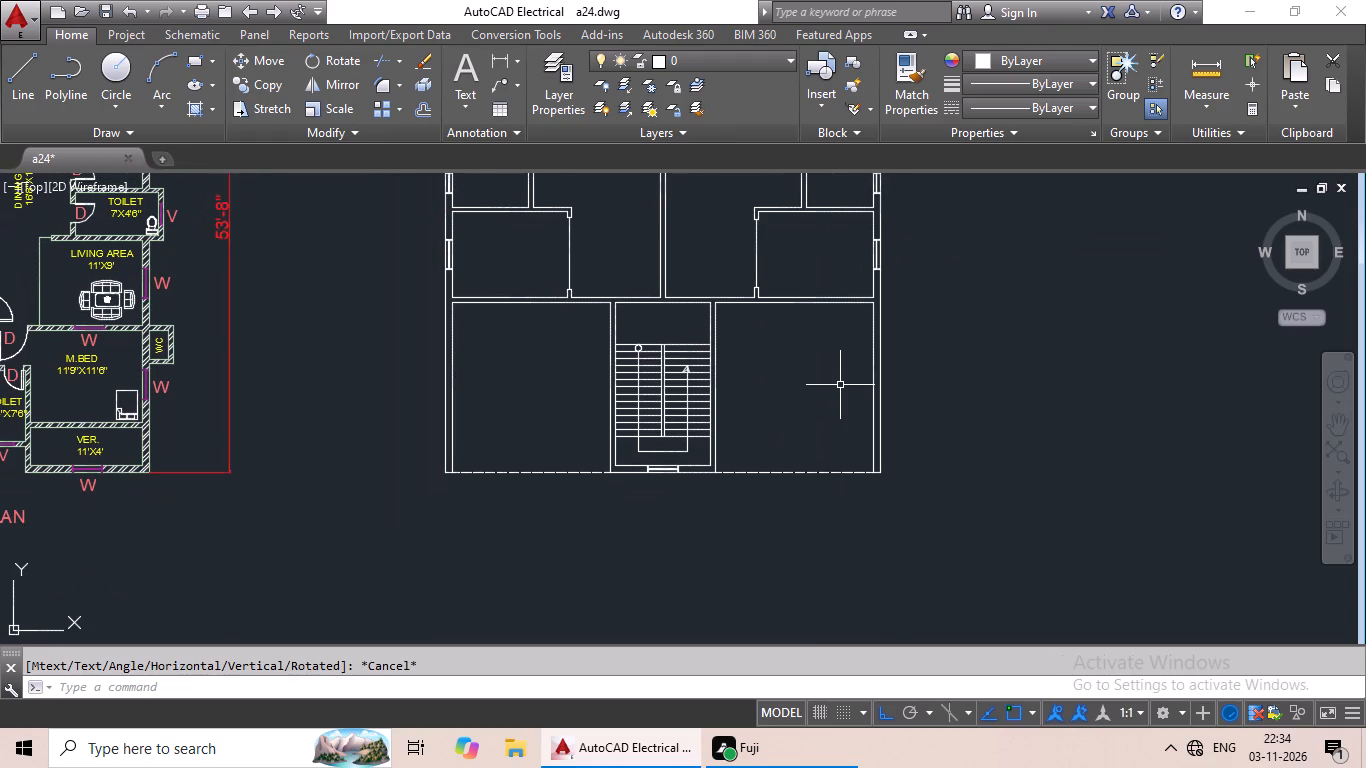
pyautogui.moveTo(811, 401); pyautogui.dragTo(781, 437, button='middle')
pyautogui.press('Escape')
pyautogui.press('Escape')
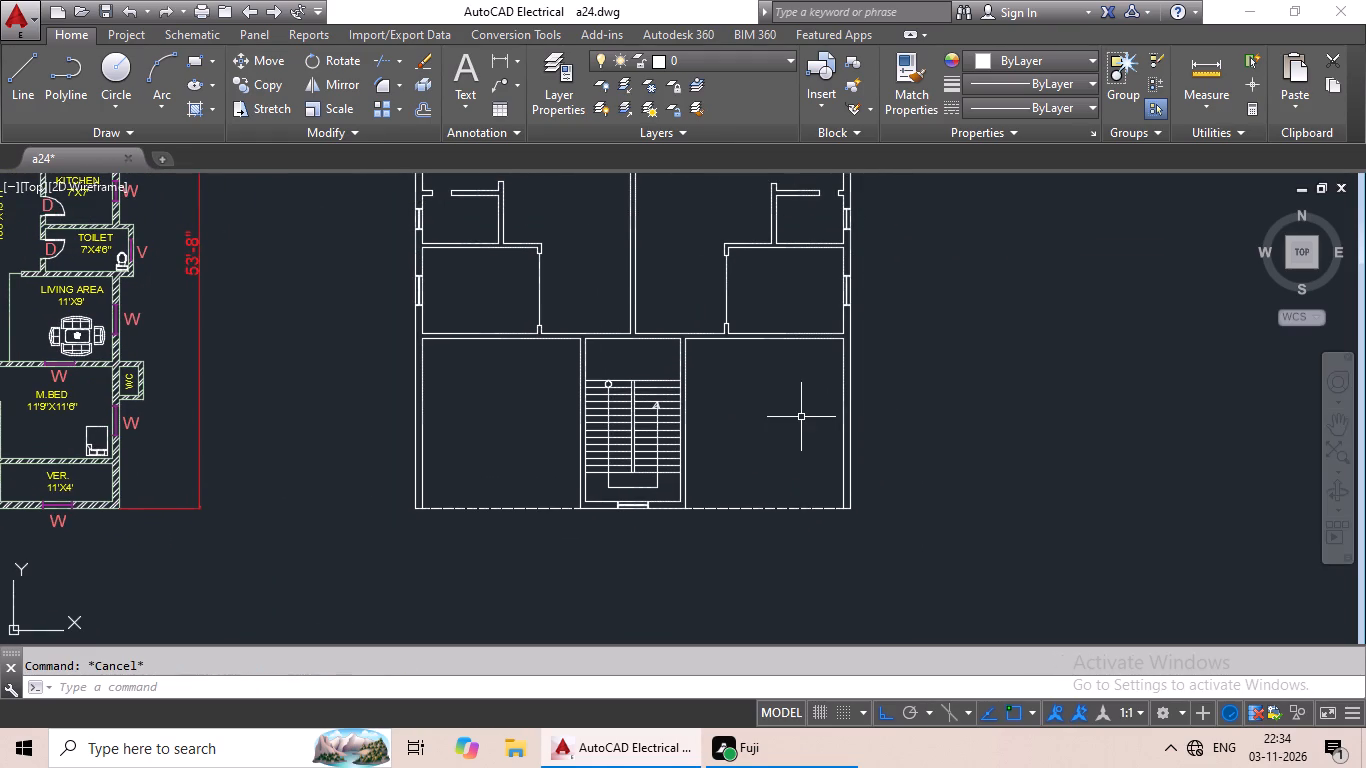
pyautogui.moveTo(774, 428); pyautogui.dragTo(693, 449, button='middle')
pyautogui.moveTo(685, 436); pyautogui.dragTo(587, 493, button='middle')
pyautogui.press('Escape')
pyautogui.press('Escape')
pyautogui.scroll(-2, 627, 469)
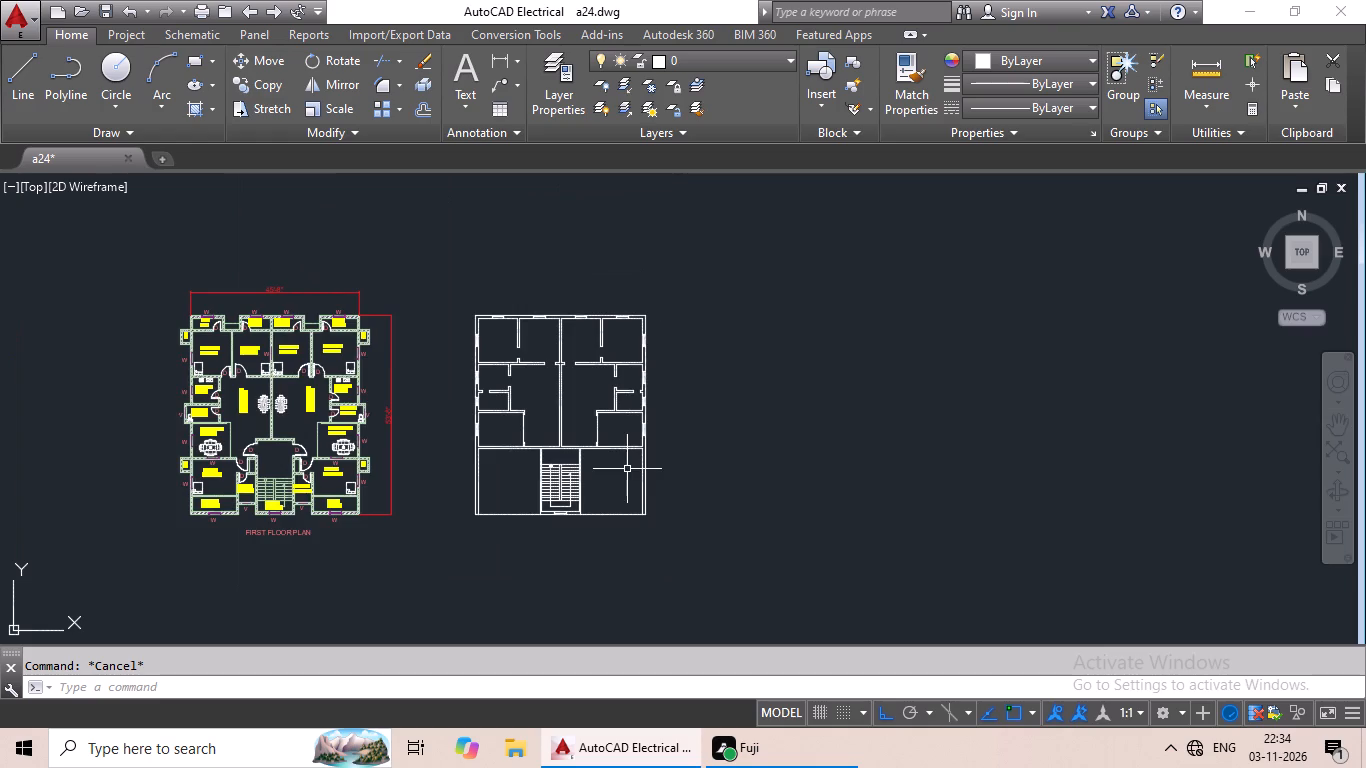
pyautogui.moveTo(627, 469); pyautogui.dragTo(572, 512, button='middle')
pyautogui.scroll(2, 650, 461)
pyautogui.scroll(-2, 728, 444)
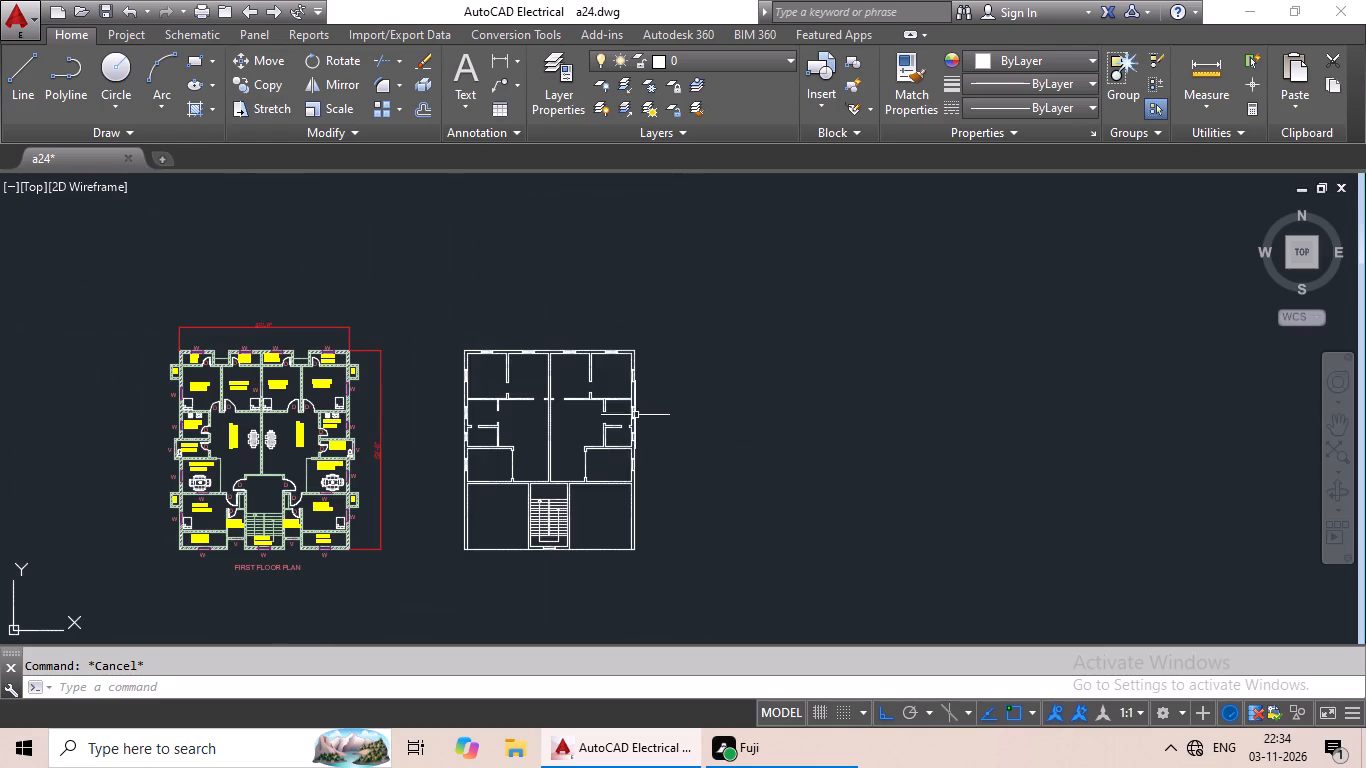
# Select the upper right rooms' wall lines: the outer walls, the partition and the cross wall with its stubs, leaving the windows out.
pyautogui.scroll(2, 633, 336)
pyautogui.moveTo(570, 441); pyautogui.dragTo(712, 364, button='middle')
pyautogui.scroll(1, 760, 325)
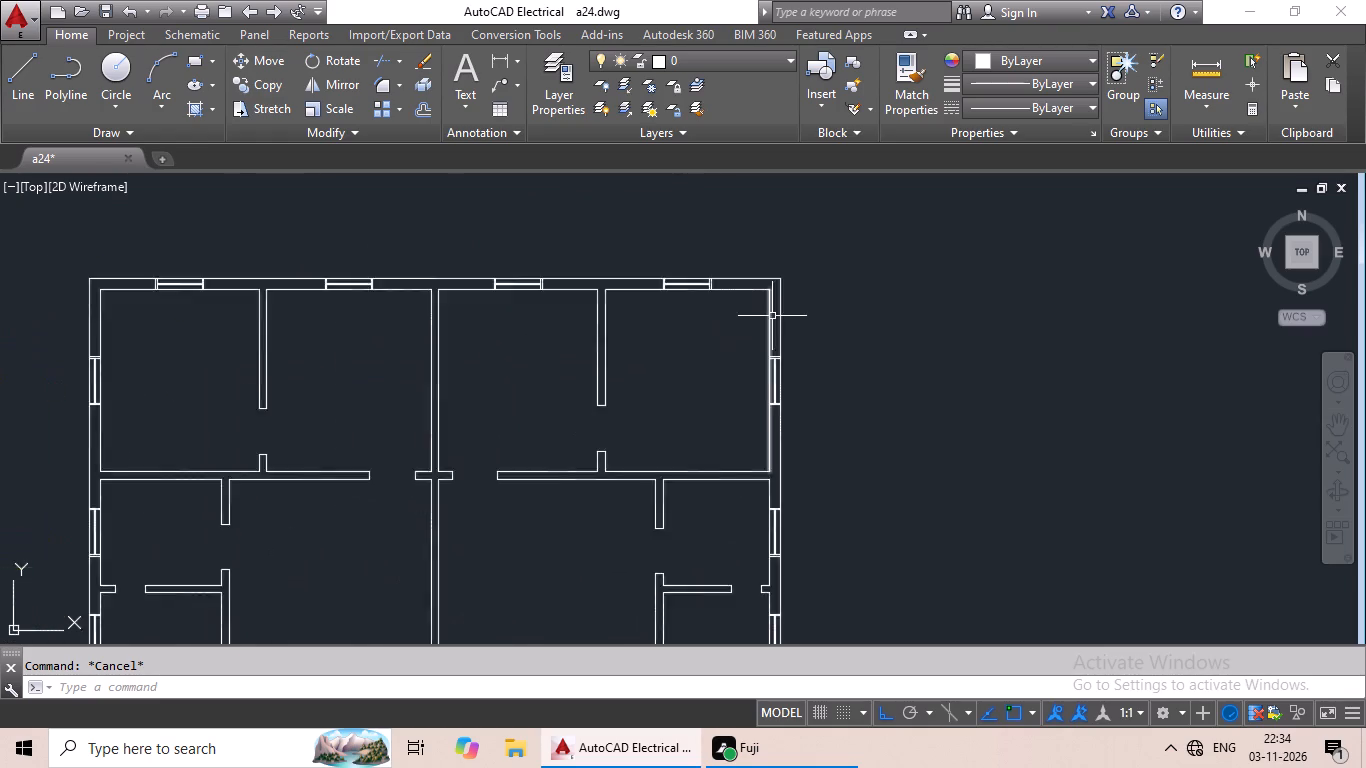
pyautogui.scroll(1, 772, 316)
pyautogui.moveTo(849, 296); pyautogui.dragTo(817, 402, button='middle')
pyautogui.moveTo(854, 361); pyautogui.dragTo(612, 464)
pyautogui.moveTo(611, 461); pyautogui.dragTo(770, 428, button='middle')
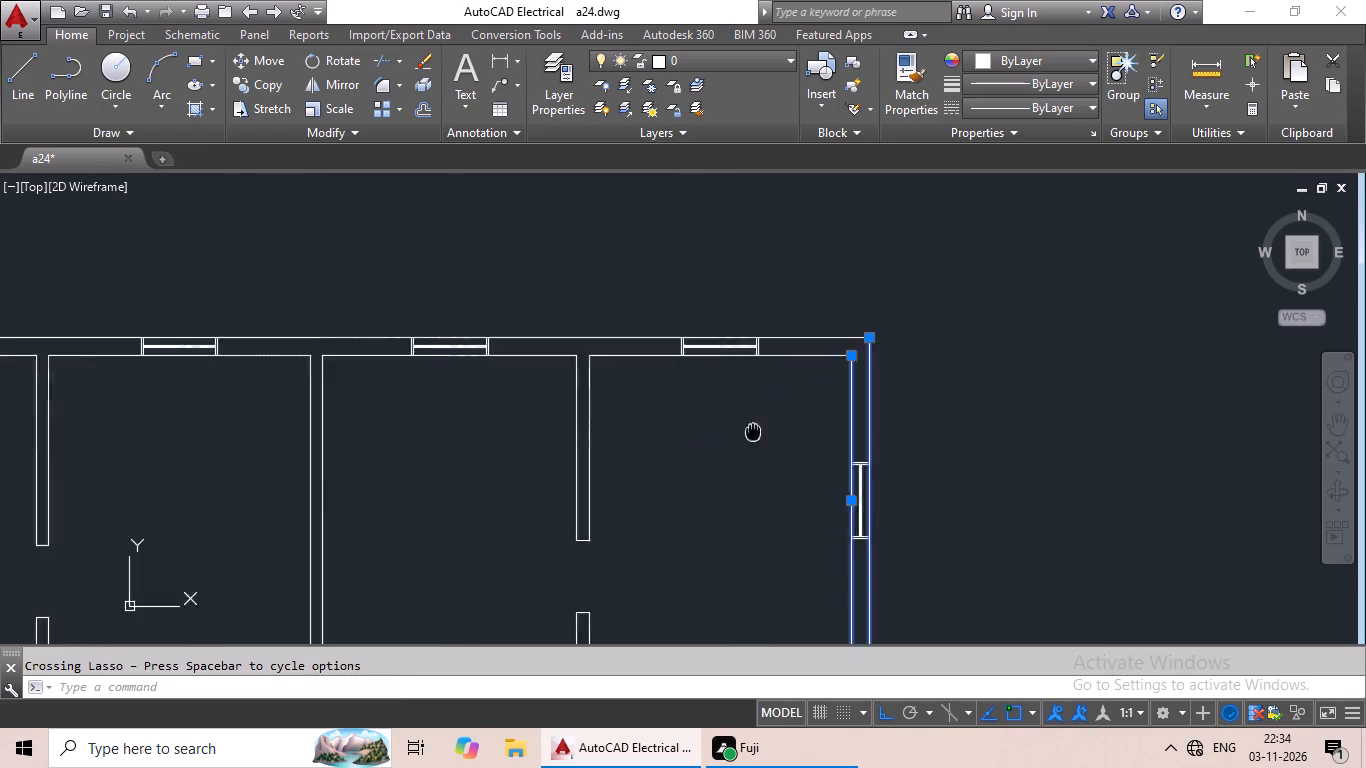
pyautogui.moveTo(770, 428); pyautogui.dragTo(795, 416, button='middle')
pyautogui.moveTo(792, 418); pyautogui.dragTo(535, 499)
pyautogui.moveTo(738, 456); pyautogui.dragTo(667, 557, button='middle')
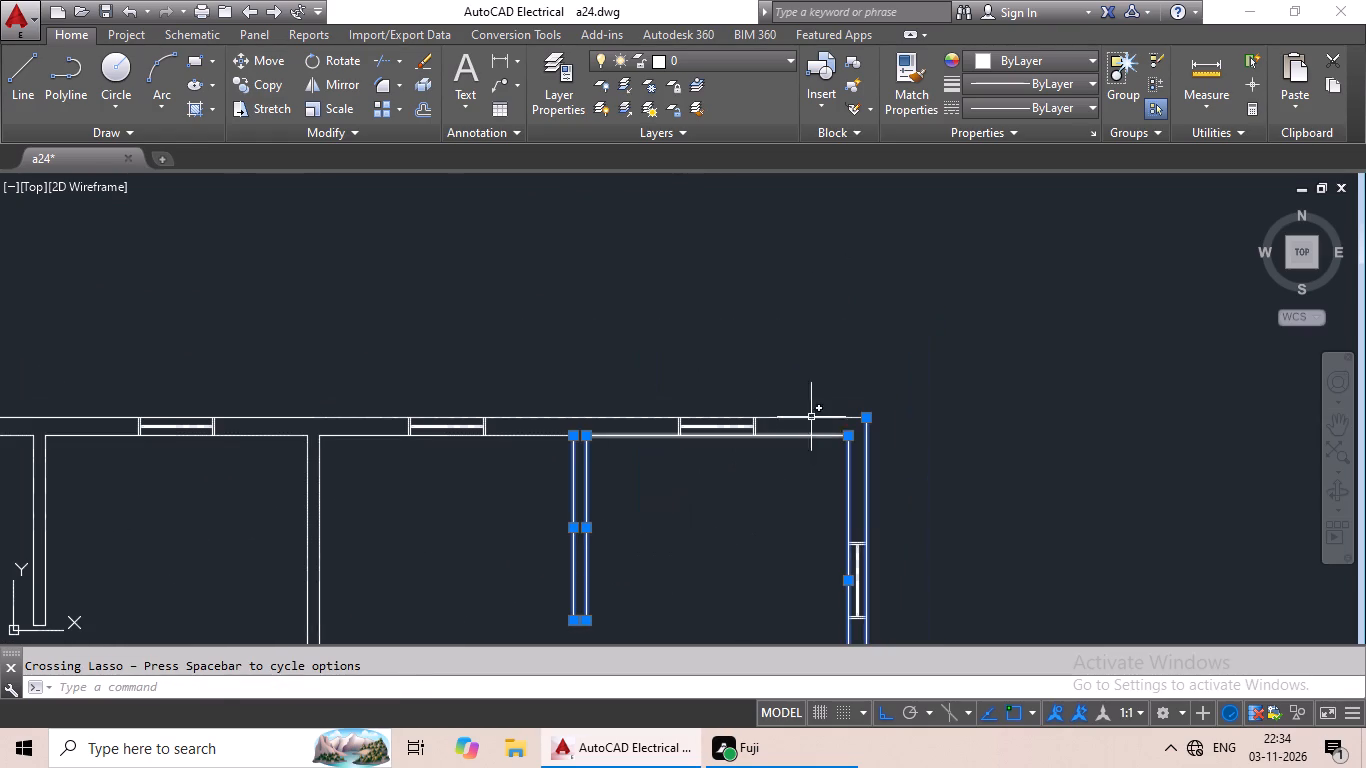
pyautogui.moveTo(819, 372); pyautogui.dragTo(750, 514)
pyautogui.moveTo(787, 526); pyautogui.dragTo(875, 431, button='middle')
pyautogui.scroll(-1, 822, 475)
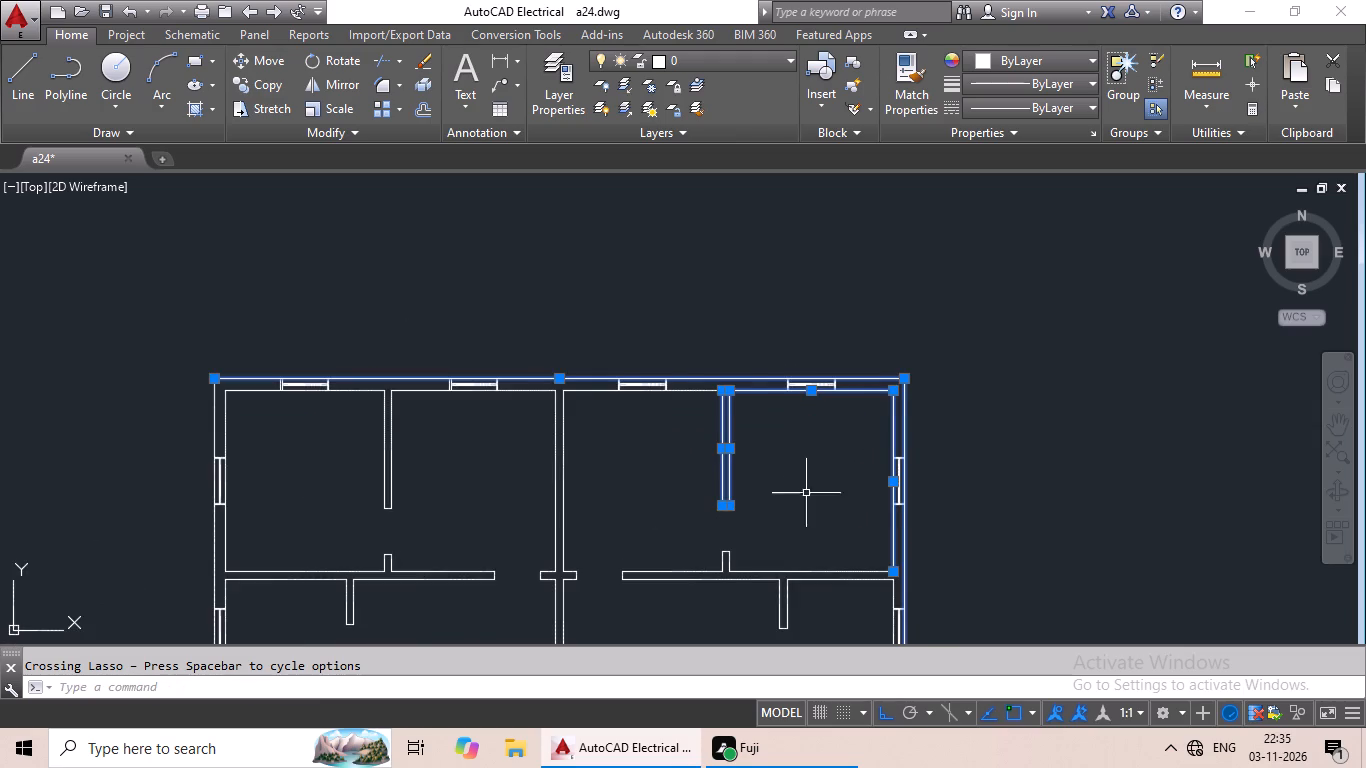
pyautogui.moveTo(806, 493); pyautogui.dragTo(811, 365, button='middle')
pyautogui.moveTo(825, 410); pyautogui.dragTo(623, 469)
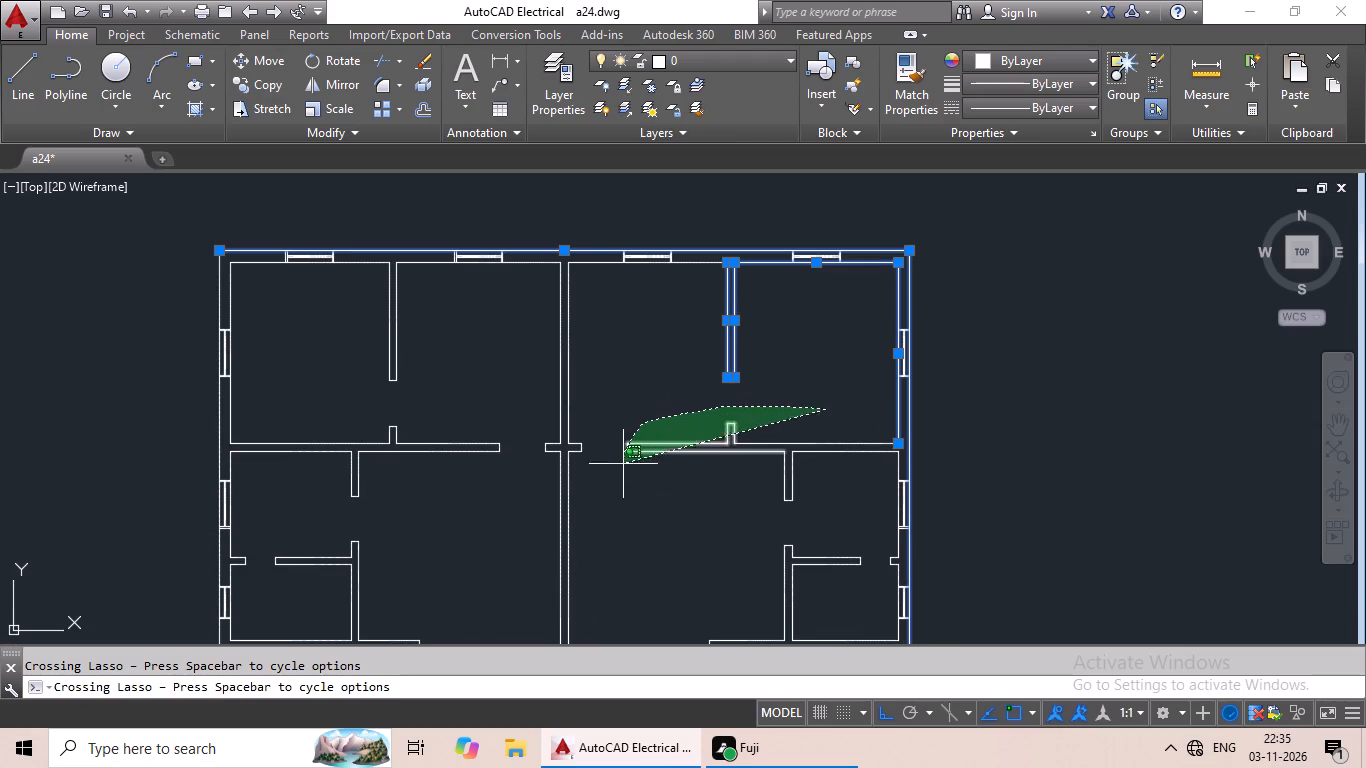
pyautogui.moveTo(623, 469); pyautogui.dragTo(848, 507)
pyautogui.moveTo(675, 413); pyautogui.dragTo(732, 505)
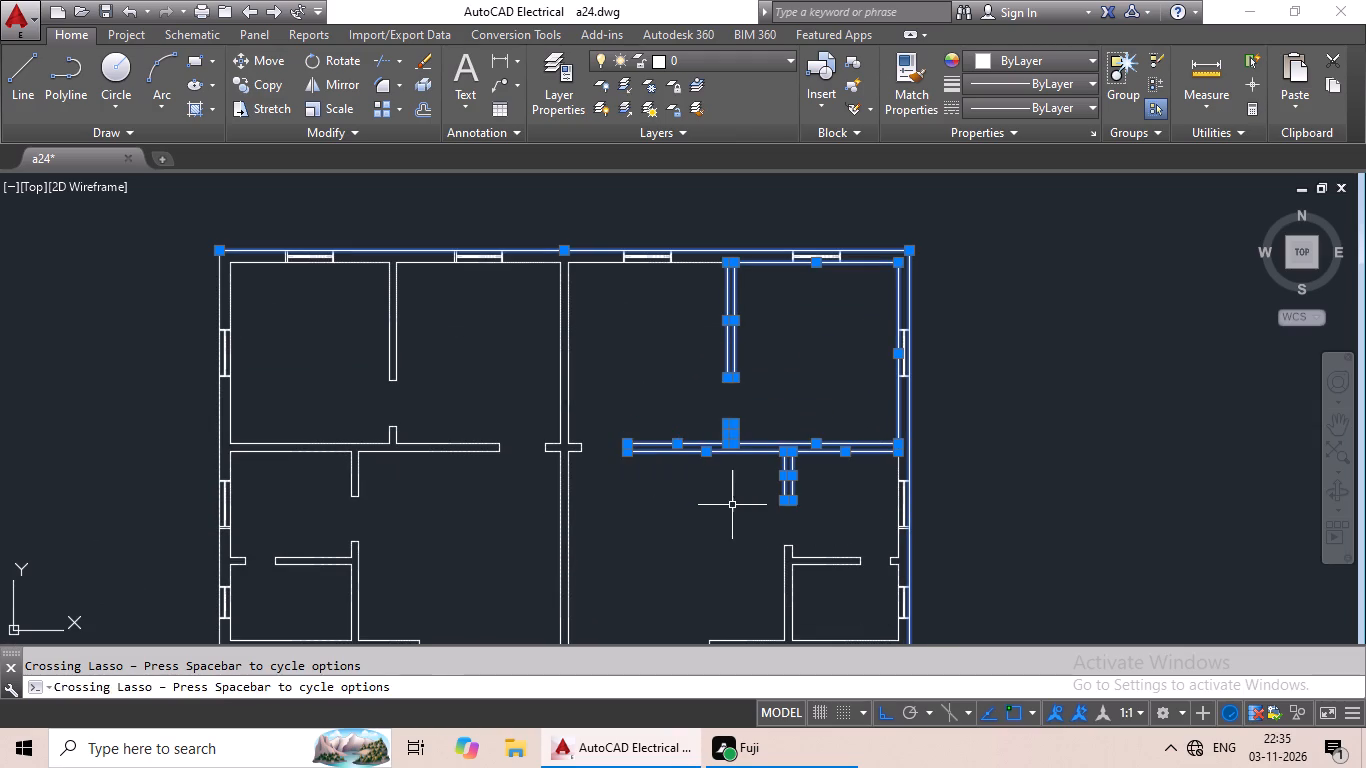
# Add the central dividing wall, left cross wall, left outer wall and upper left partition to the selection.
pyautogui.moveTo(628, 395); pyautogui.dragTo(541, 387)
pyautogui.moveTo(560, 392); pyautogui.dragTo(760, 433, button='middle')
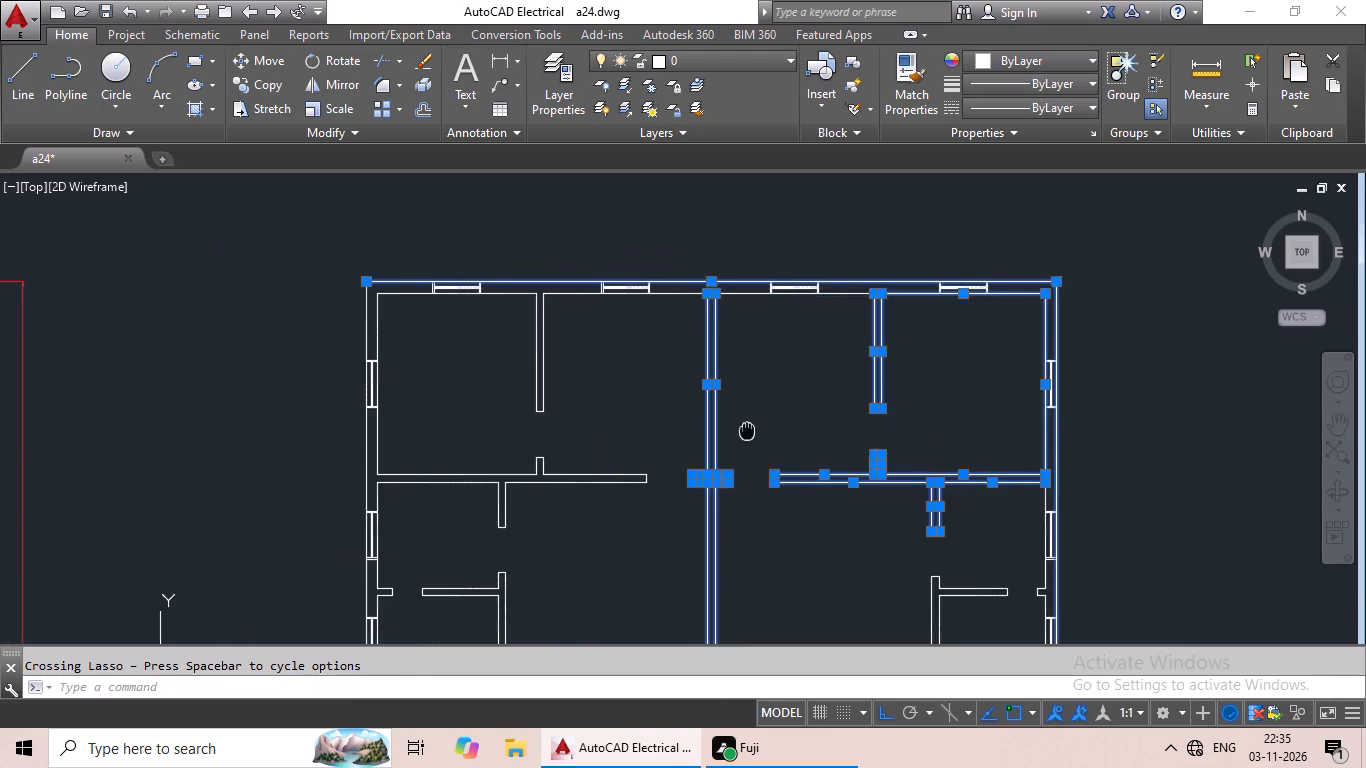
pyautogui.moveTo(760, 433); pyautogui.dragTo(761, 433, button='middle')
pyautogui.moveTo(739, 437); pyautogui.dragTo(475, 441)
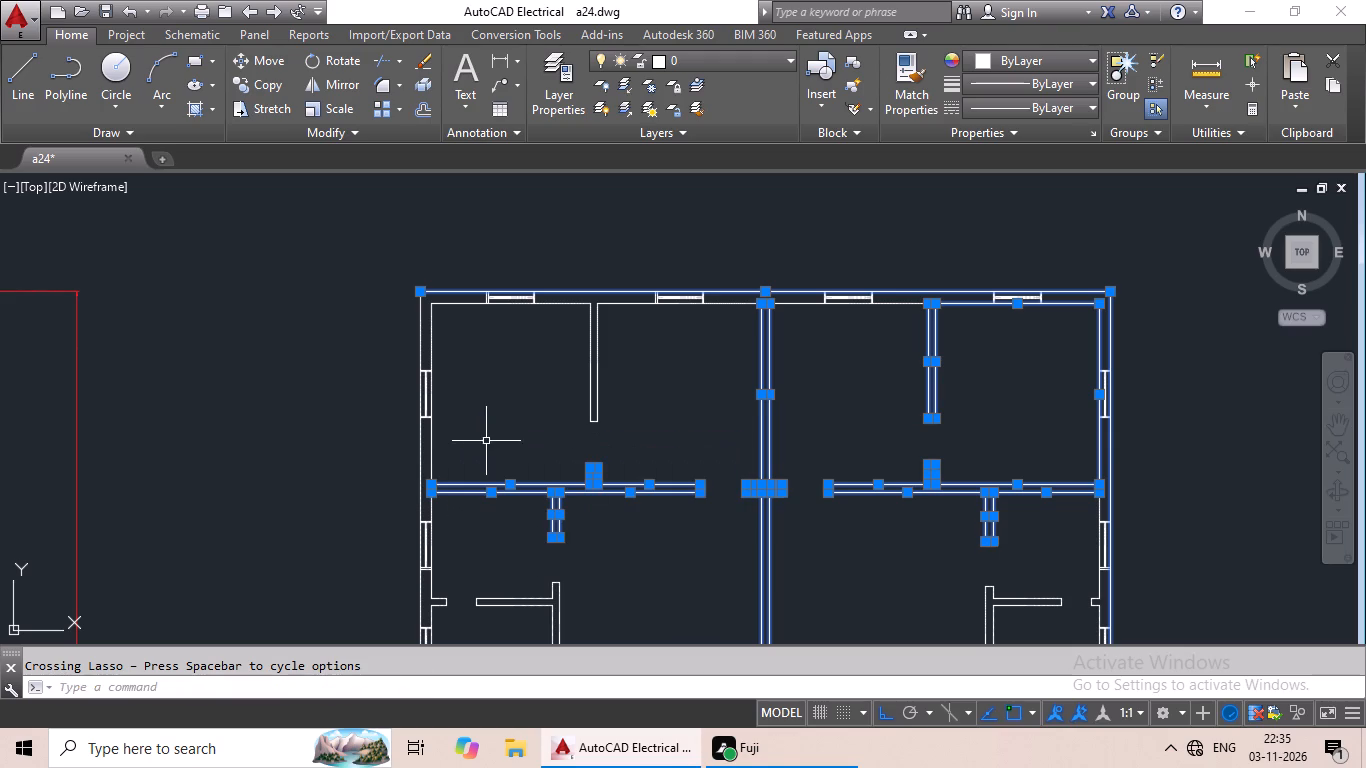
pyautogui.moveTo(527, 423); pyautogui.dragTo(340, 445)
pyautogui.moveTo(684, 368); pyautogui.dragTo(685, 371)
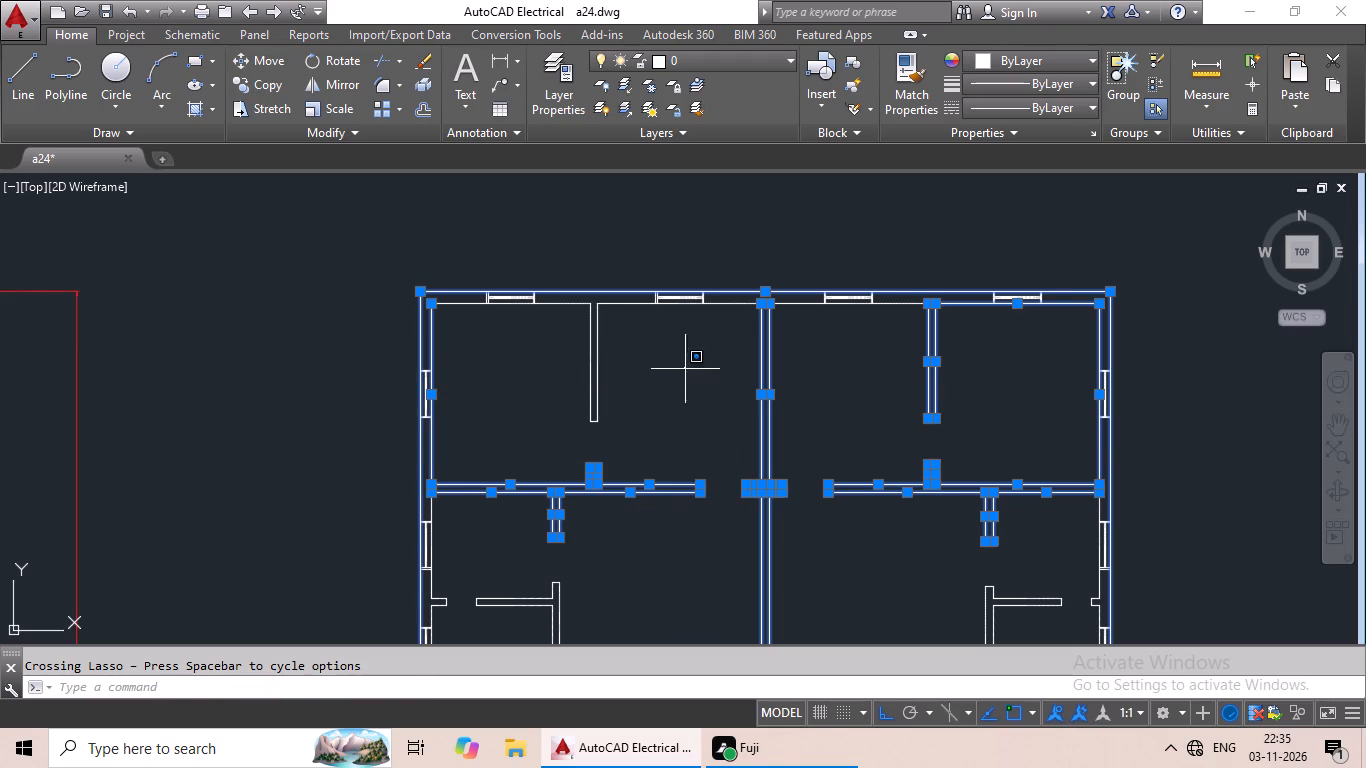
pyautogui.moveTo(685, 371); pyautogui.dragTo(534, 371)
# Add the remaining inner-face lines of the top outer wall, above the upper rooms, to the selection.
pyautogui.moveTo(549, 371); pyautogui.dragTo(562, 488, button='middle')
pyautogui.scroll(2, 618, 410)
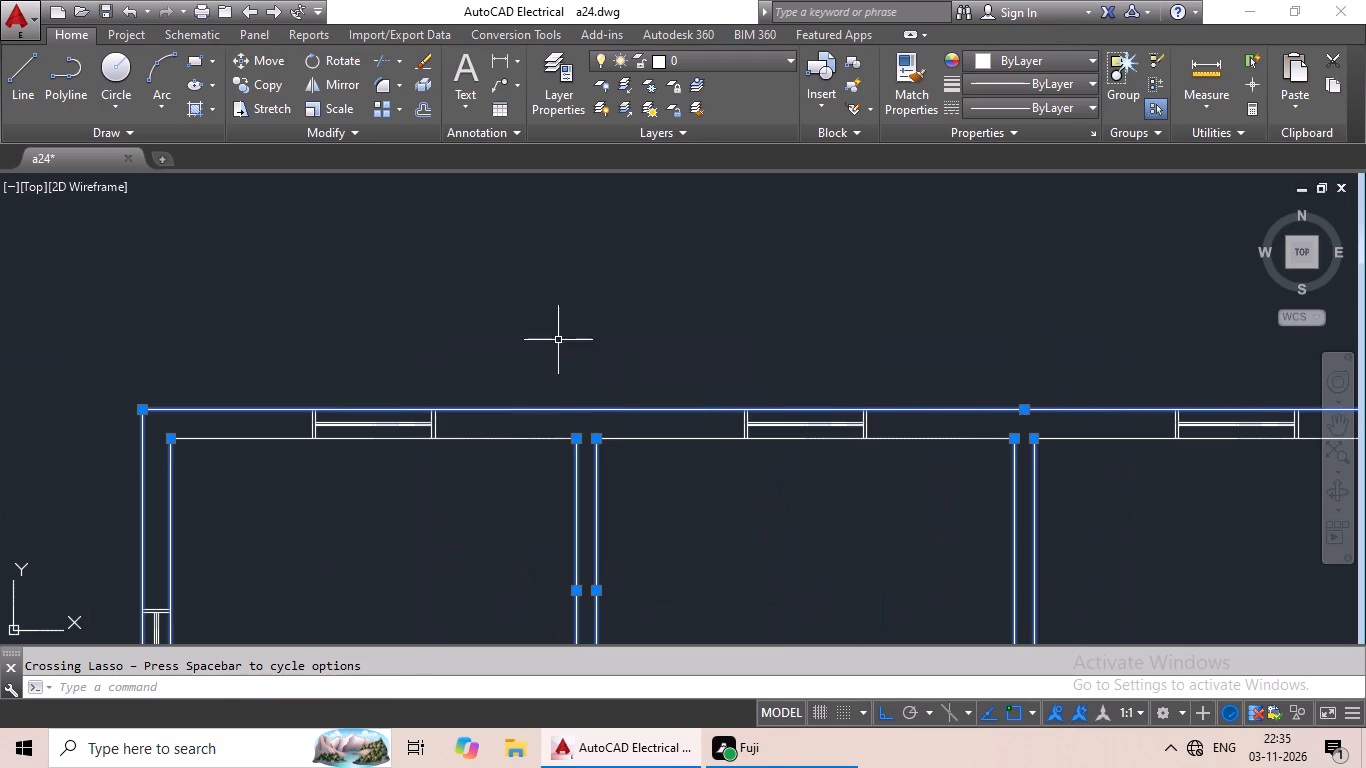
pyautogui.moveTo(556, 341); pyautogui.dragTo(482, 496)
pyautogui.moveTo(664, 364); pyautogui.dragTo(649, 511)
pyautogui.scroll(-2, 742, 553)
pyautogui.moveTo(704, 501); pyautogui.dragTo(672, 475, button='middle')
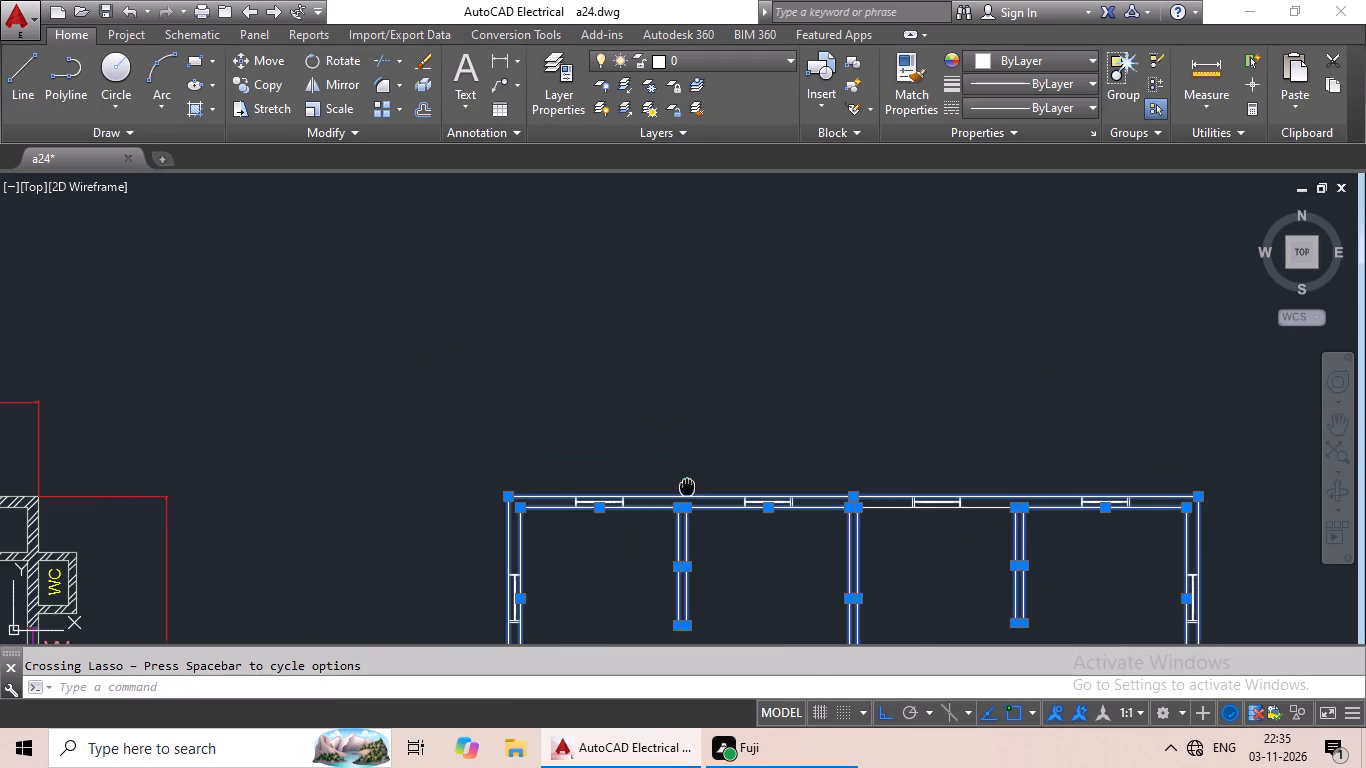
pyautogui.moveTo(672, 475); pyautogui.dragTo(562, 397, button='middle')
pyautogui.scroll(4, 848, 382)
pyautogui.moveTo(879, 396); pyautogui.dragTo(910, 232, button='middle')
pyautogui.middleClick(912, 220)
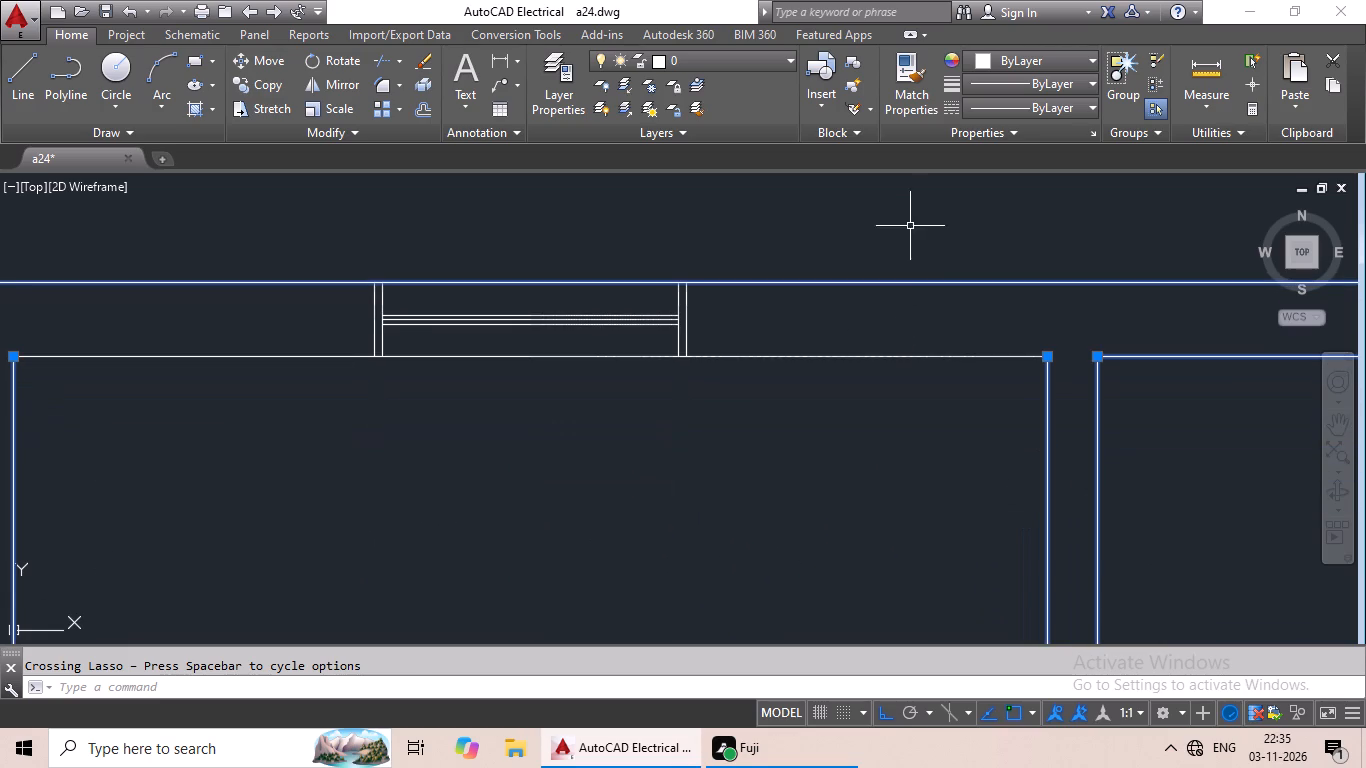
pyautogui.moveTo(939, 229); pyautogui.dragTo(757, 492)
# Add the right toilet's partition walls, the door-opening stub and the outer wall's inner-face lines beside it to the selection.
pyautogui.scroll(-2, 854, 497)
pyautogui.moveTo(854, 509); pyautogui.dragTo(481, 207, button='middle')
pyautogui.moveTo(978, 324); pyautogui.dragTo(885, 555, button='middle')
pyautogui.scroll(-1, 865, 370)
pyautogui.moveTo(828, 461); pyautogui.dragTo(814, 208, button='middle')
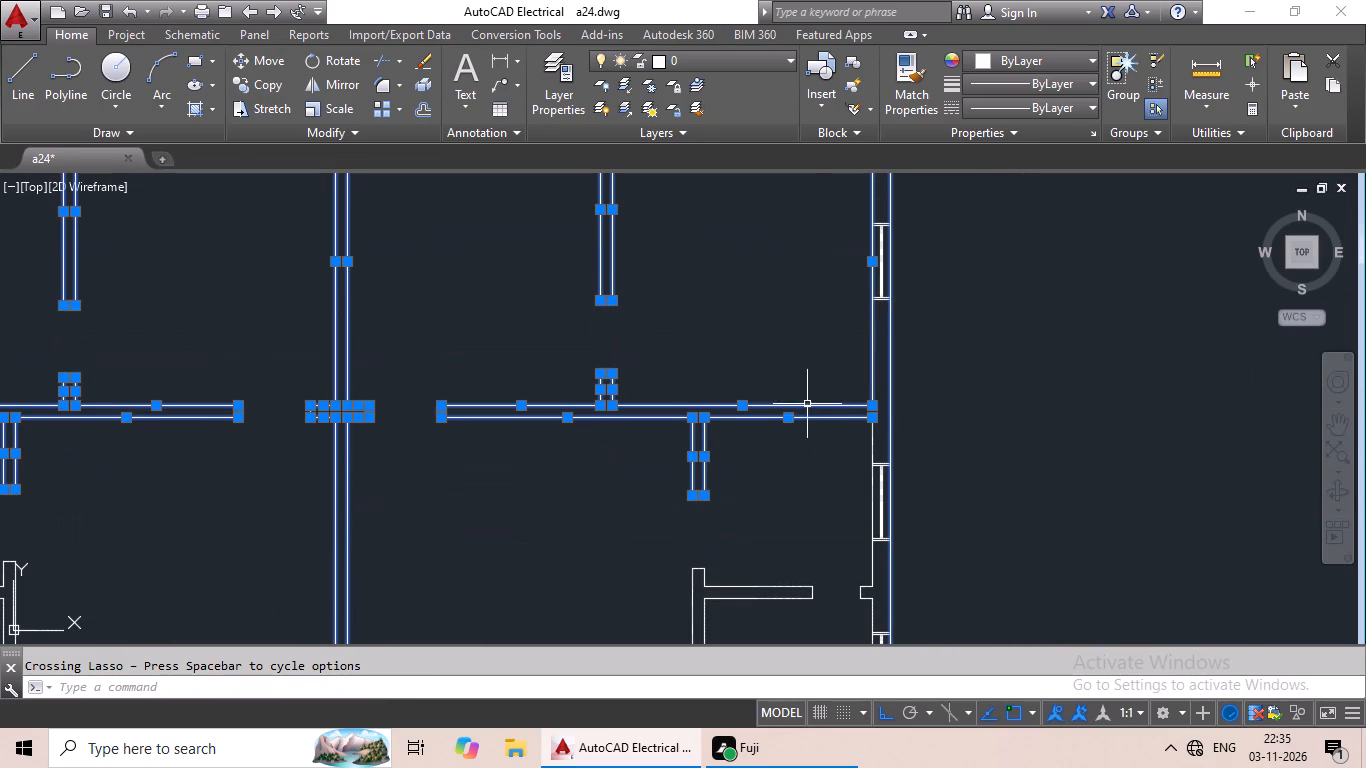
pyautogui.scroll(4, 701, 483)
pyautogui.moveTo(792, 522); pyautogui.dragTo(908, 416, button='middle')
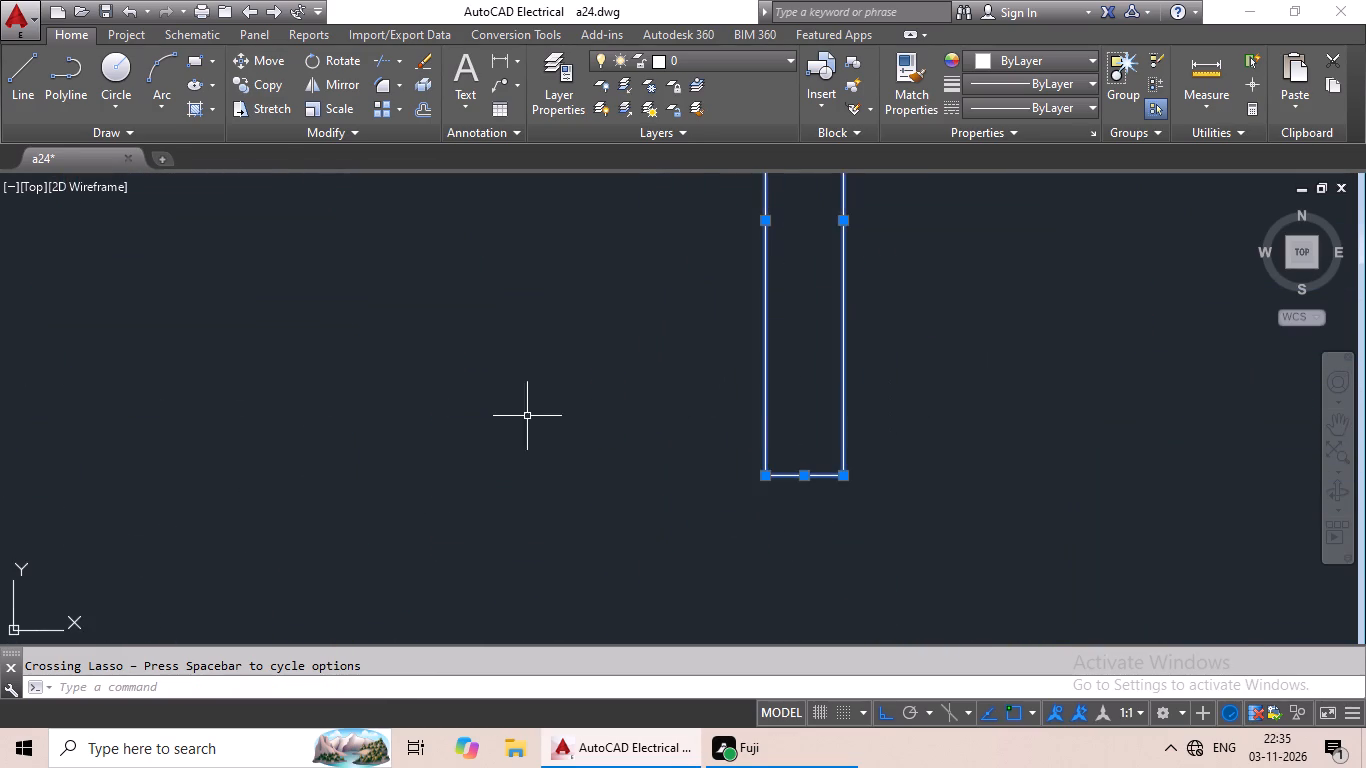
pyautogui.moveTo(525, 416); pyautogui.dragTo(741, 575, button='middle')
pyautogui.scroll(-3, 579, 444)
pyautogui.moveTo(580, 444); pyautogui.dragTo(782, 515, button='middle')
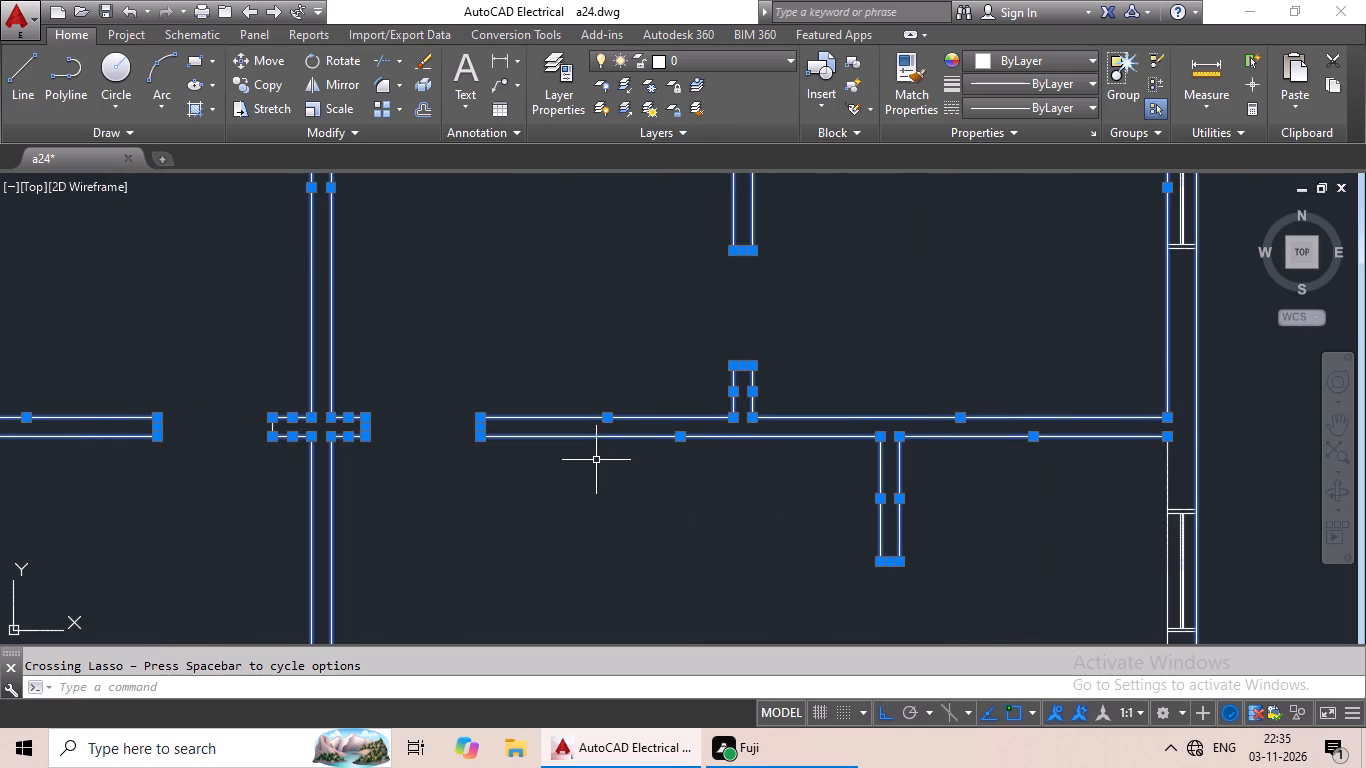
pyautogui.scroll(1, 596, 460)
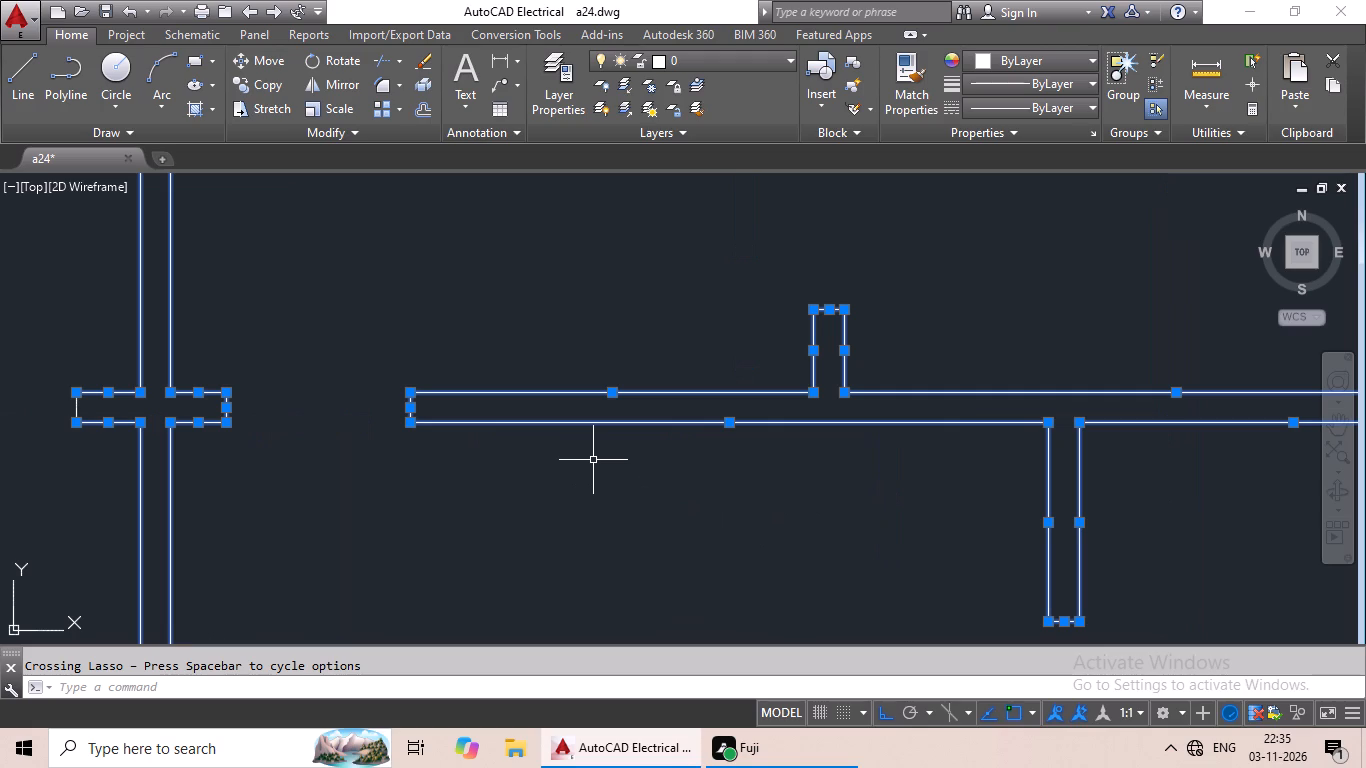
pyautogui.scroll(-3, 762, 473)
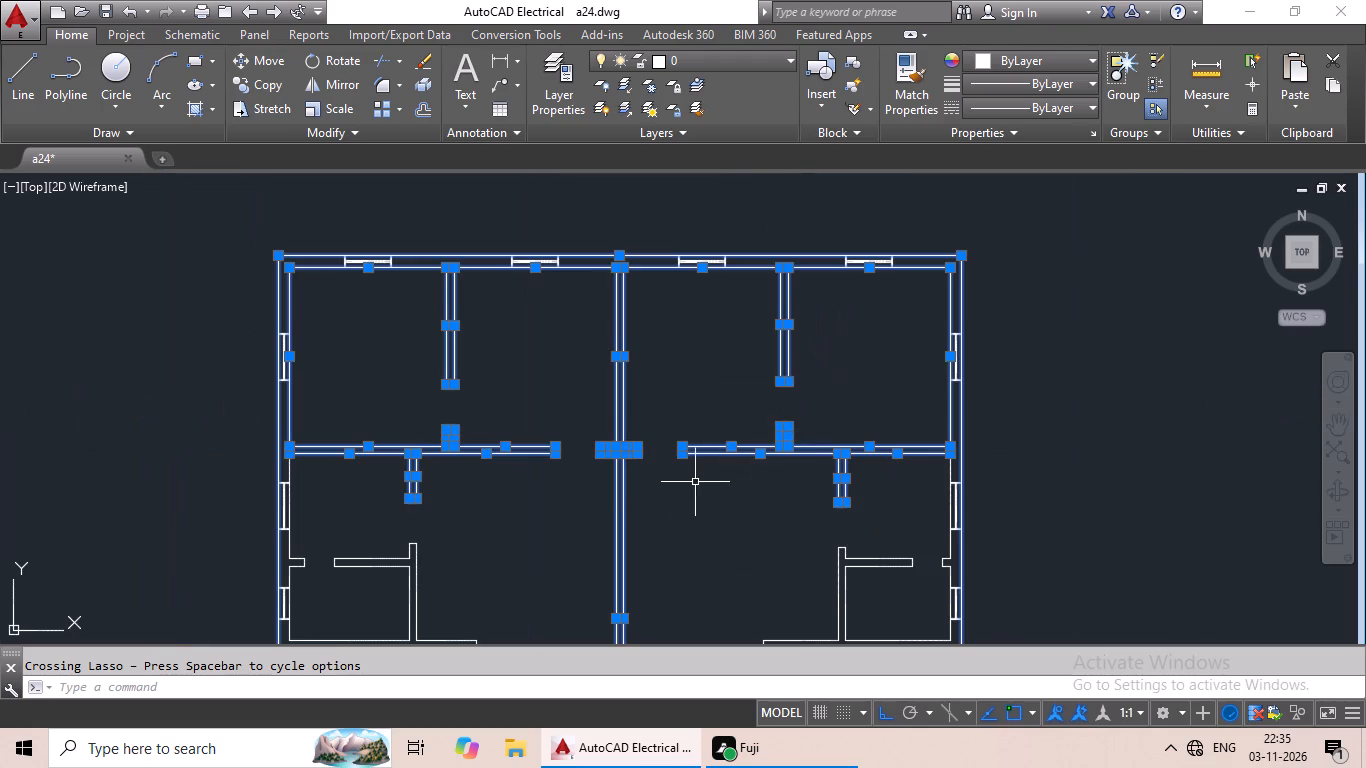
pyautogui.middleClick(697, 380)
pyautogui.moveTo(699, 433); pyautogui.dragTo(697, 286, button='middle')
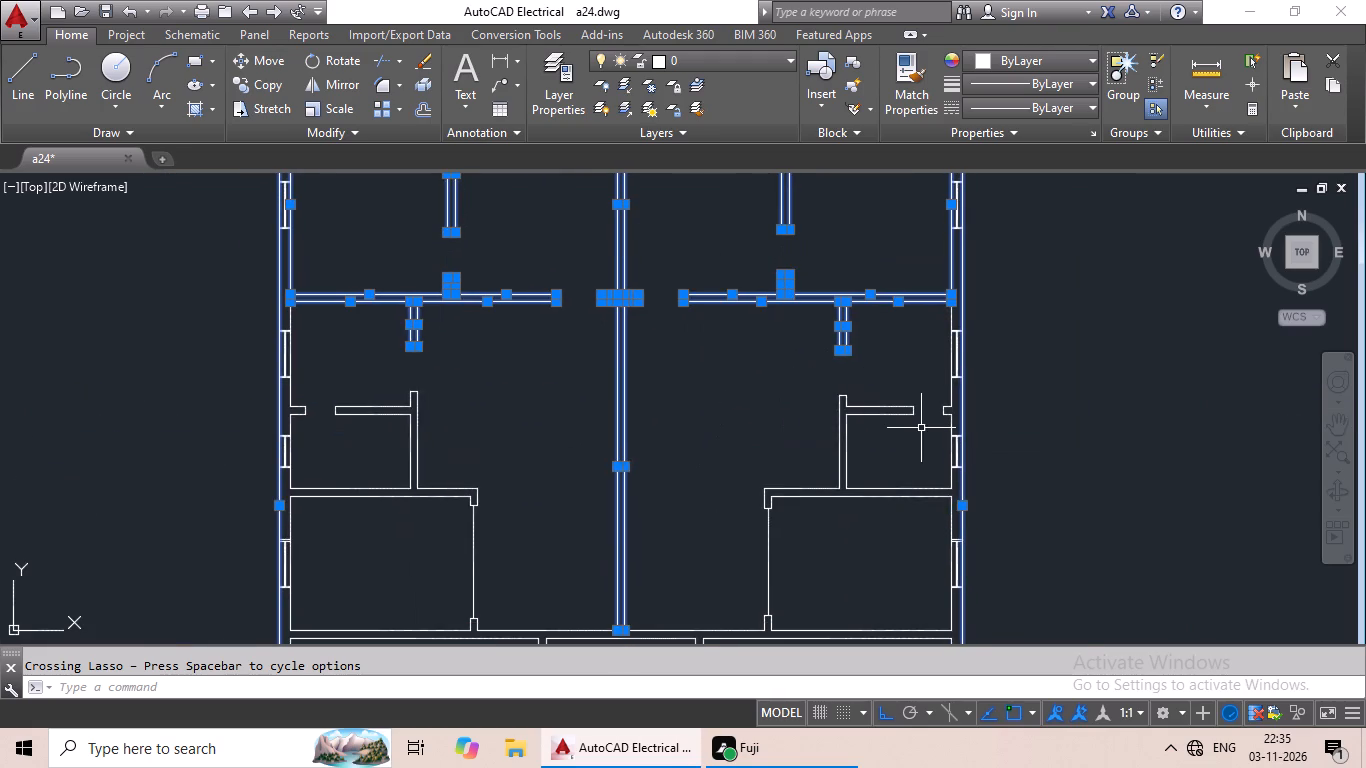
pyautogui.scroll(3, 921, 429)
pyautogui.moveTo(934, 293); pyautogui.dragTo(895, 422)
pyautogui.moveTo(902, 425); pyautogui.dragTo(903, 429, button='middle')
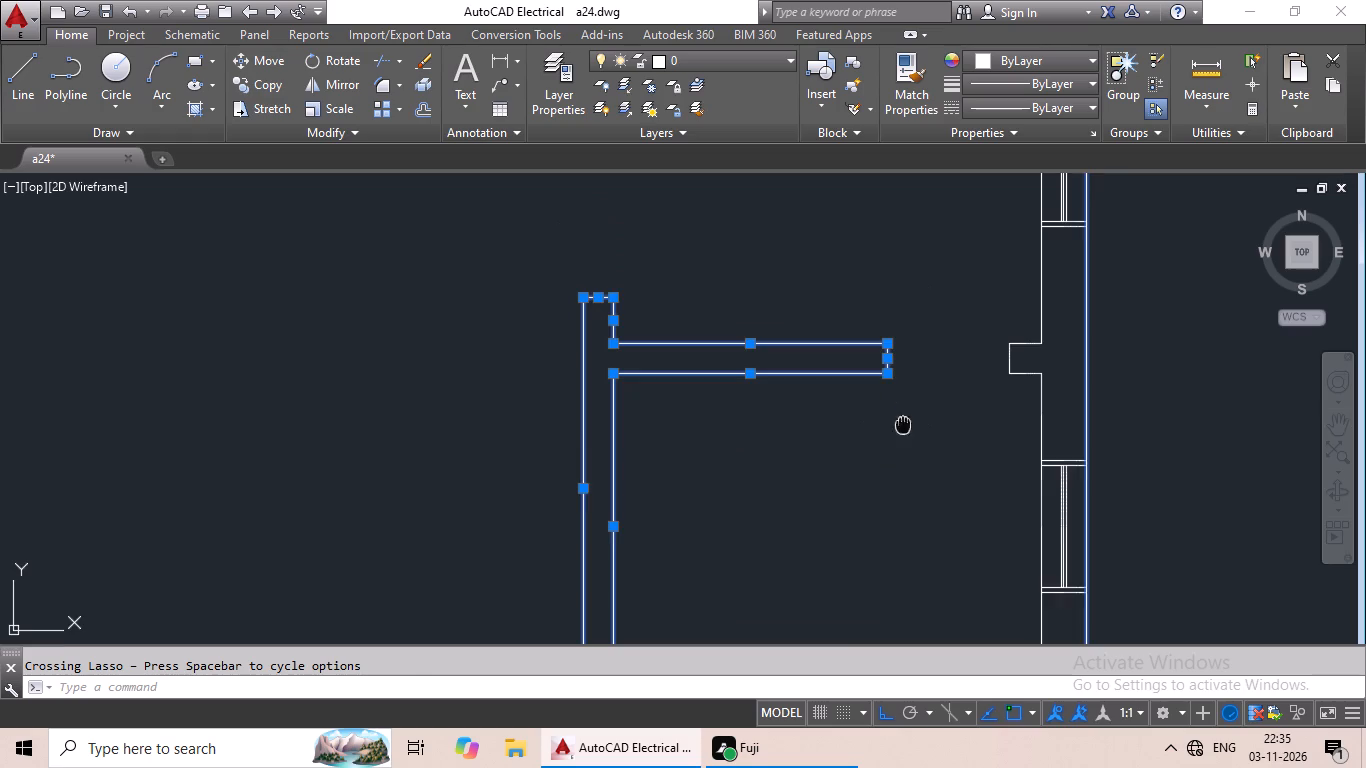
pyautogui.moveTo(903, 429); pyautogui.dragTo(859, 699, button='middle')
pyautogui.moveTo(713, 318); pyautogui.dragTo(411, 276)
pyautogui.moveTo(838, 497); pyautogui.dragTo(695, 329, button='middle')
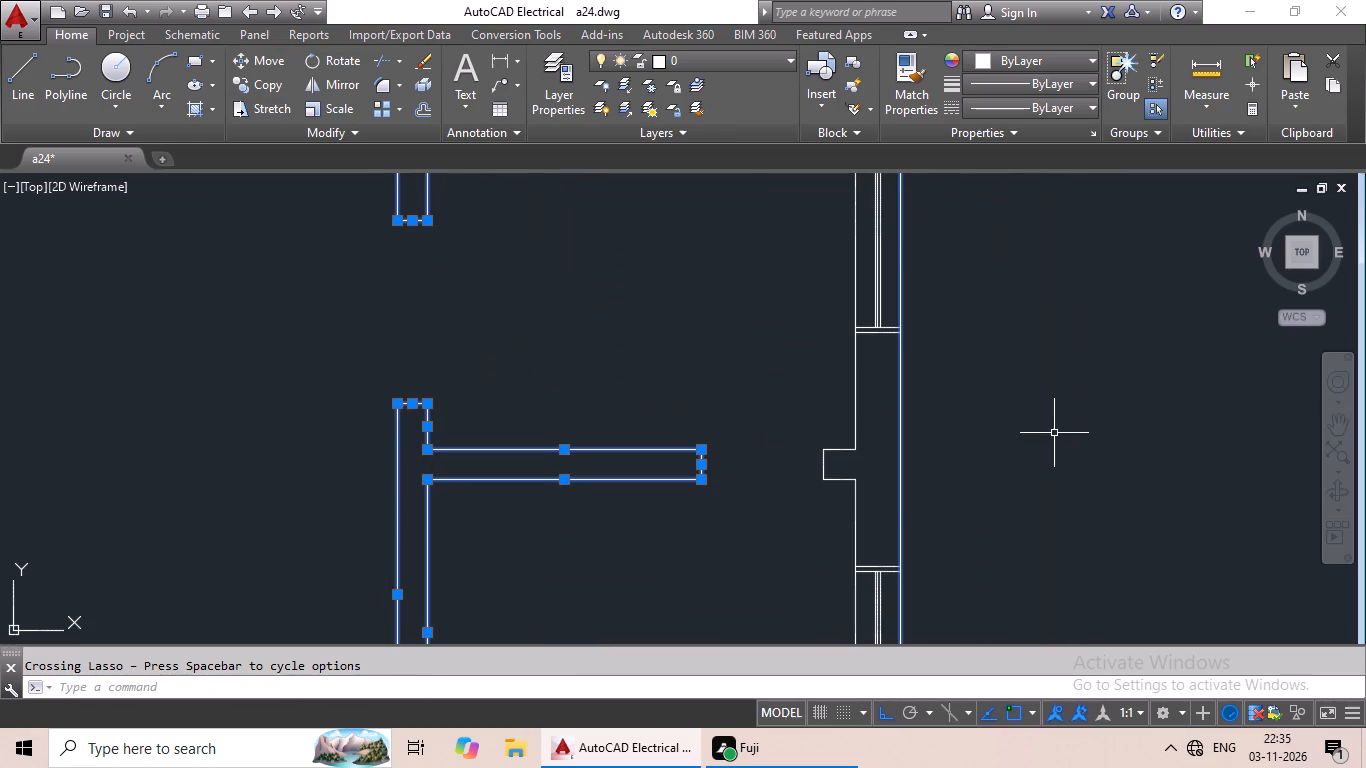
pyautogui.moveTo(1075, 436); pyautogui.dragTo(796, 348)
# Add the upper, lower and side wall lines of the room below the right toilet to the selection.
pyautogui.moveTo(979, 399); pyautogui.dragTo(891, 471, button='middle')
pyautogui.scroll(-2, 891, 472)
pyautogui.moveTo(896, 470); pyautogui.dragTo(934, 333, button='middle')
pyautogui.moveTo(931, 460); pyautogui.dragTo(967, 406, button='middle')
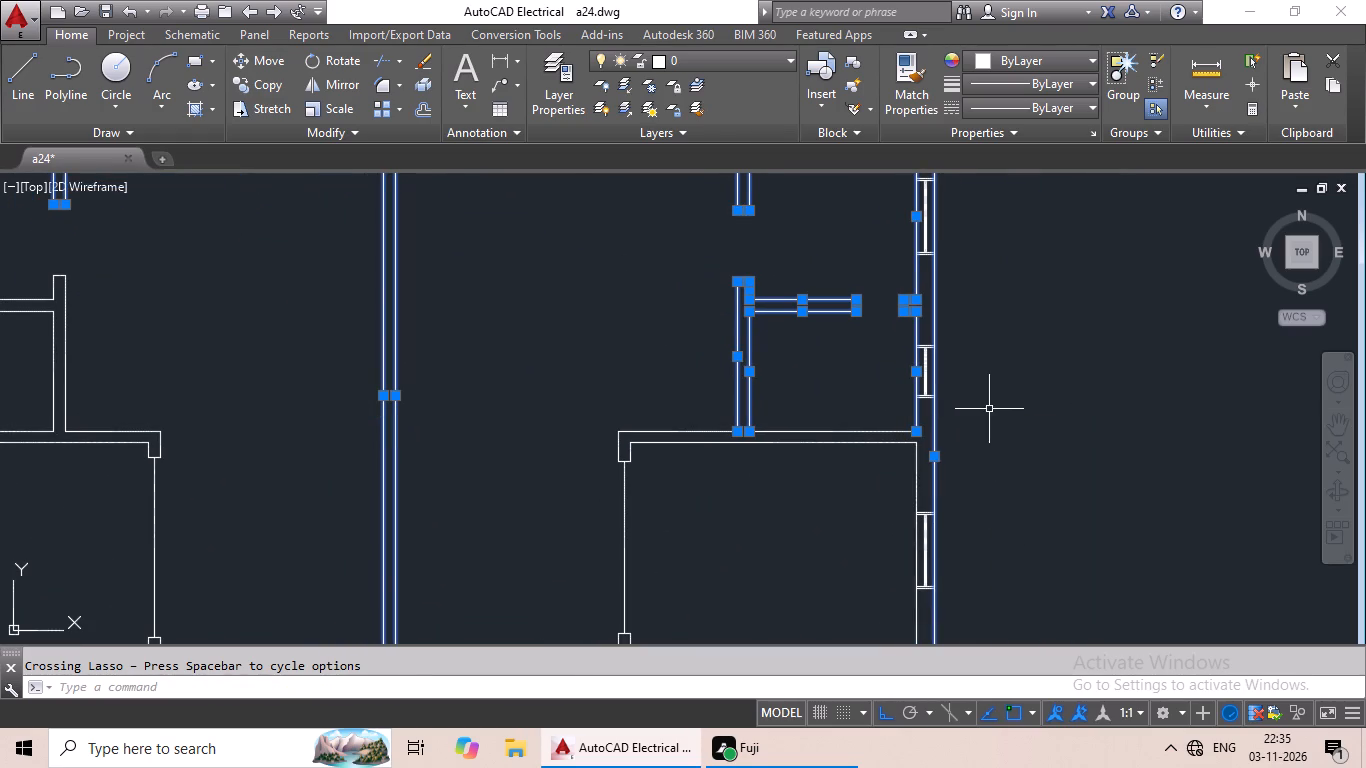
pyautogui.moveTo(990, 408); pyautogui.dragTo(553, 374)
pyautogui.moveTo(578, 386); pyautogui.dragTo(578, 385, button='middle')
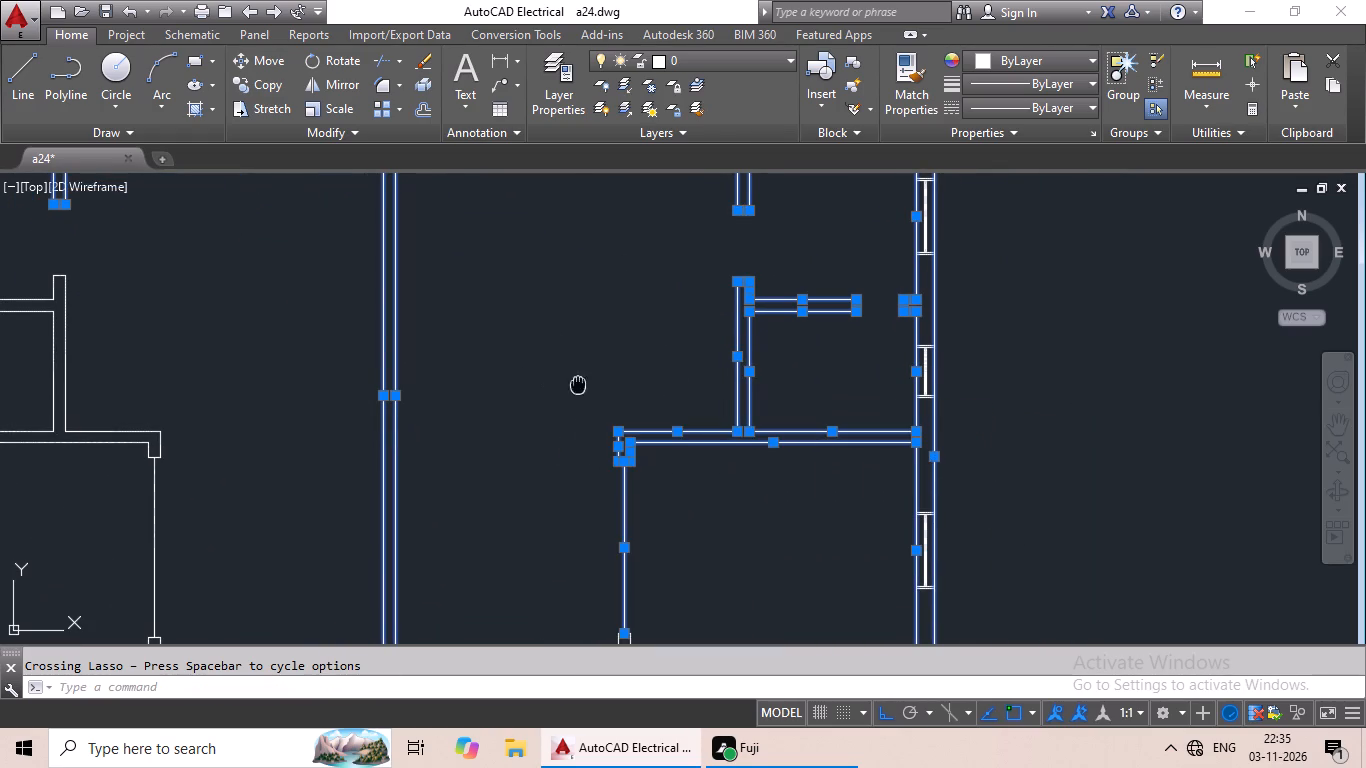
pyautogui.moveTo(578, 385); pyautogui.dragTo(598, 249, button='middle')
pyautogui.moveTo(768, 438); pyautogui.dragTo(758, 540)
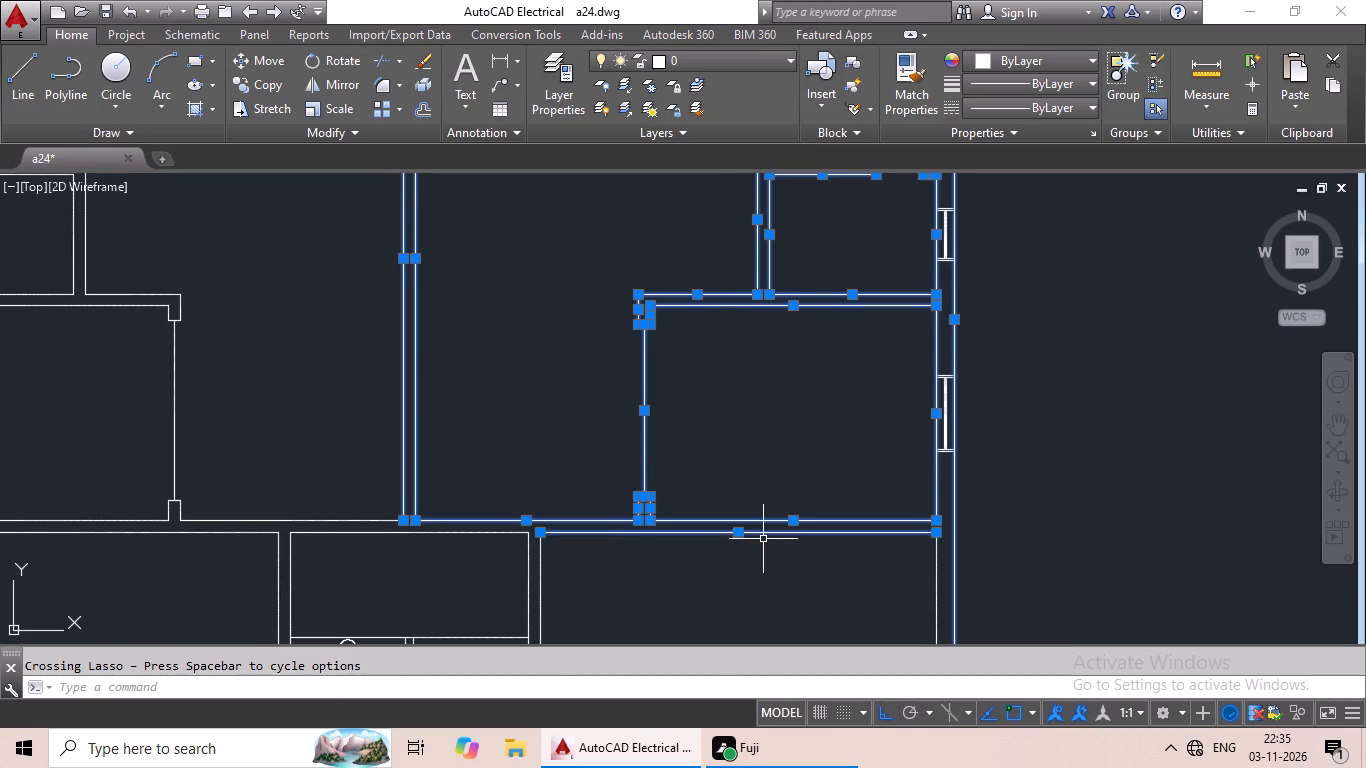
# Add the dashed bottom lines of both lower rooms and the lower left room's left inner wall line to the selection.
pyautogui.moveTo(763, 539); pyautogui.dragTo(821, 349, button='middle')
pyautogui.scroll(-2, 828, 425)
pyautogui.moveTo(830, 459); pyautogui.dragTo(862, 412, button='middle')
pyautogui.moveTo(884, 432); pyautogui.dragTo(877, 471)
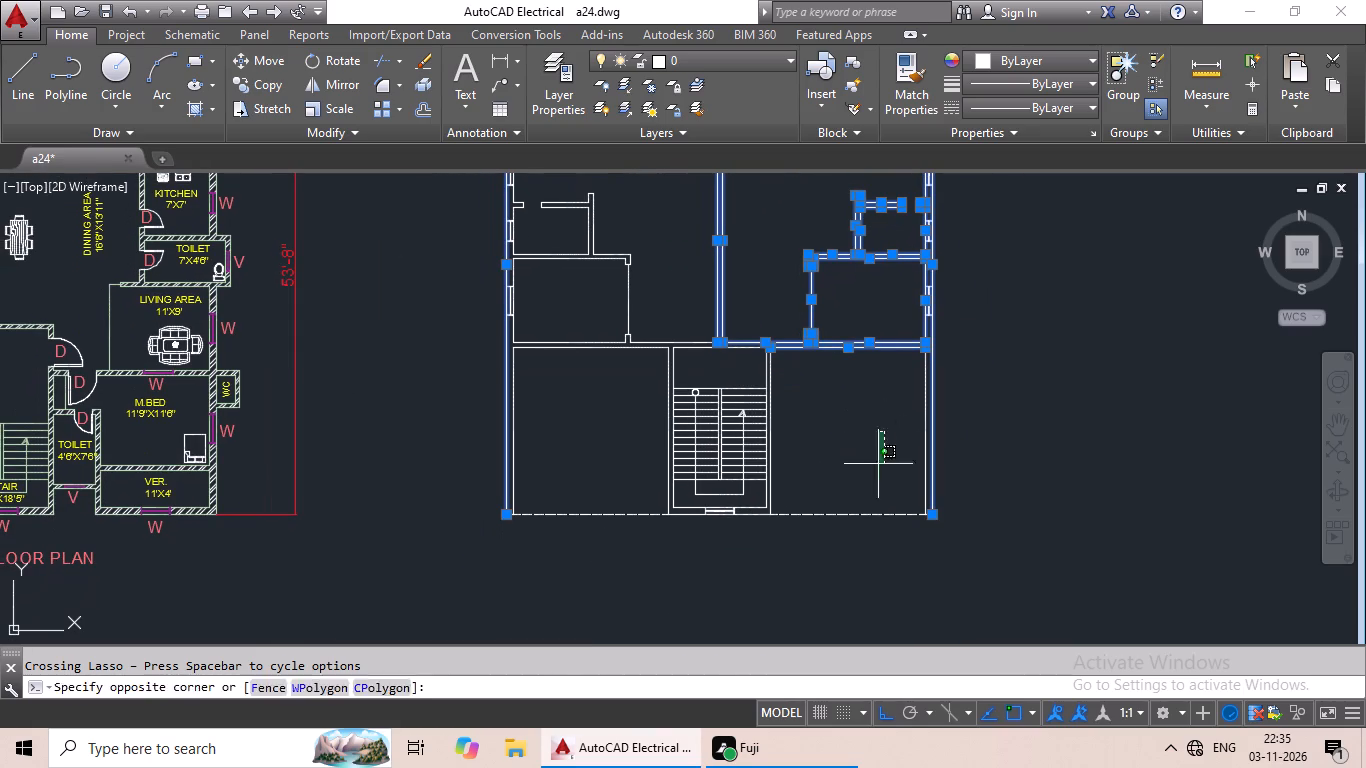
pyautogui.moveTo(877, 471); pyautogui.dragTo(779, 589)
pyautogui.moveTo(603, 421); pyautogui.dragTo(438, 557)
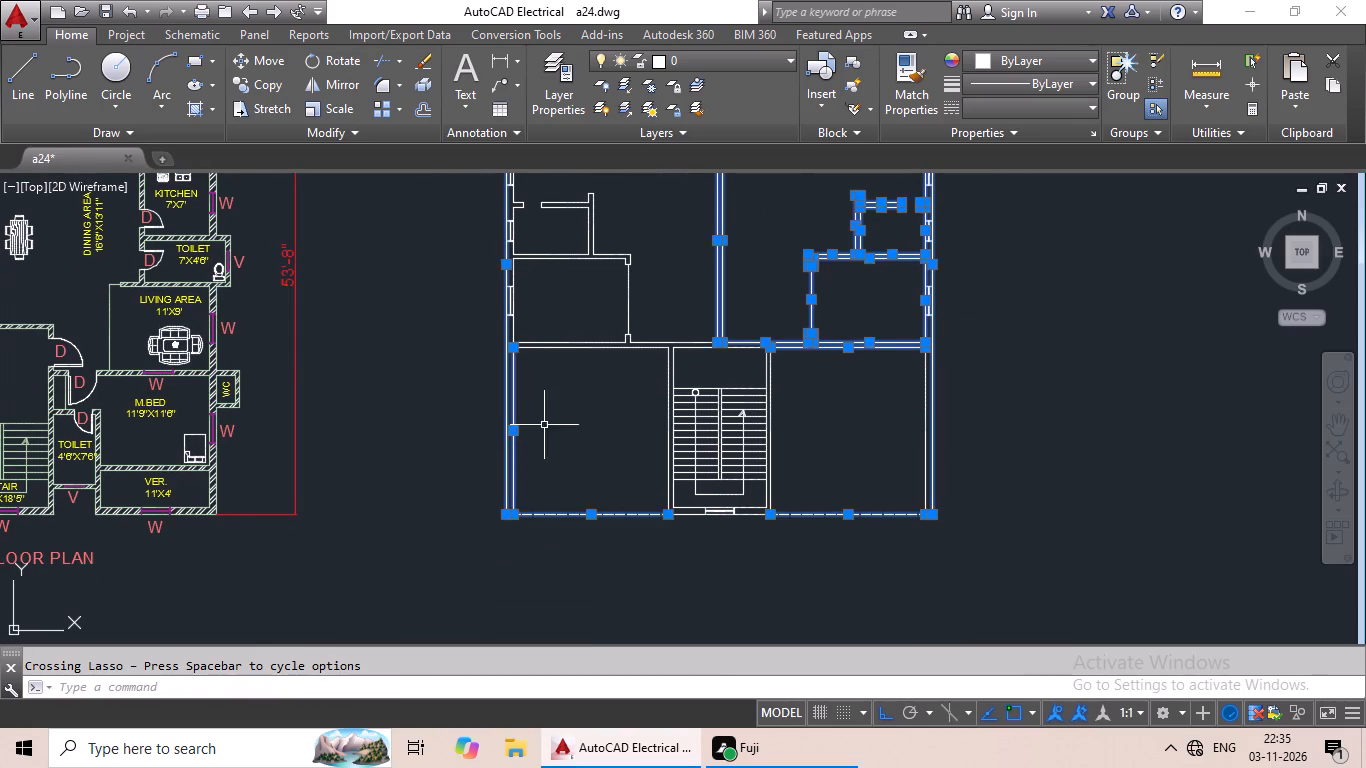
# Add the left middle room's lower wall lines, opening line, door-opening stub and left inner-face line to the selection.
pyautogui.moveTo(544, 424); pyautogui.dragTo(481, 537, button='middle')
pyautogui.scroll(3, 576, 473)
pyautogui.moveTo(627, 339); pyautogui.dragTo(312, 351)
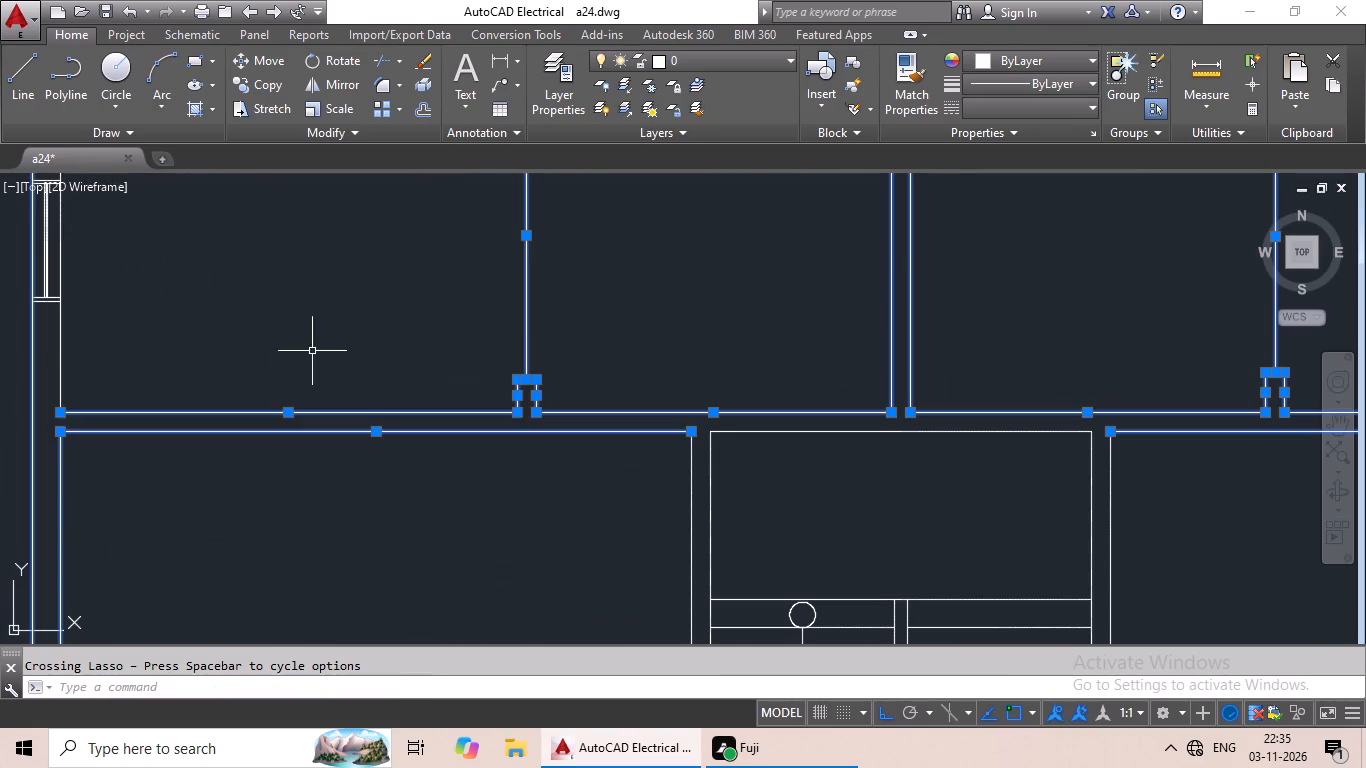
pyautogui.moveTo(336, 336); pyautogui.dragTo(641, 385, button='middle')
pyautogui.moveTo(588, 360); pyautogui.dragTo(209, 414)
pyautogui.scroll(-1, 480, 401)
# Add the left middle room's upper wall, the left toilet's partitions and stub, and the adjoining inner-face lines to the selection.
pyautogui.moveTo(481, 401); pyautogui.dragTo(421, 520, button='middle')
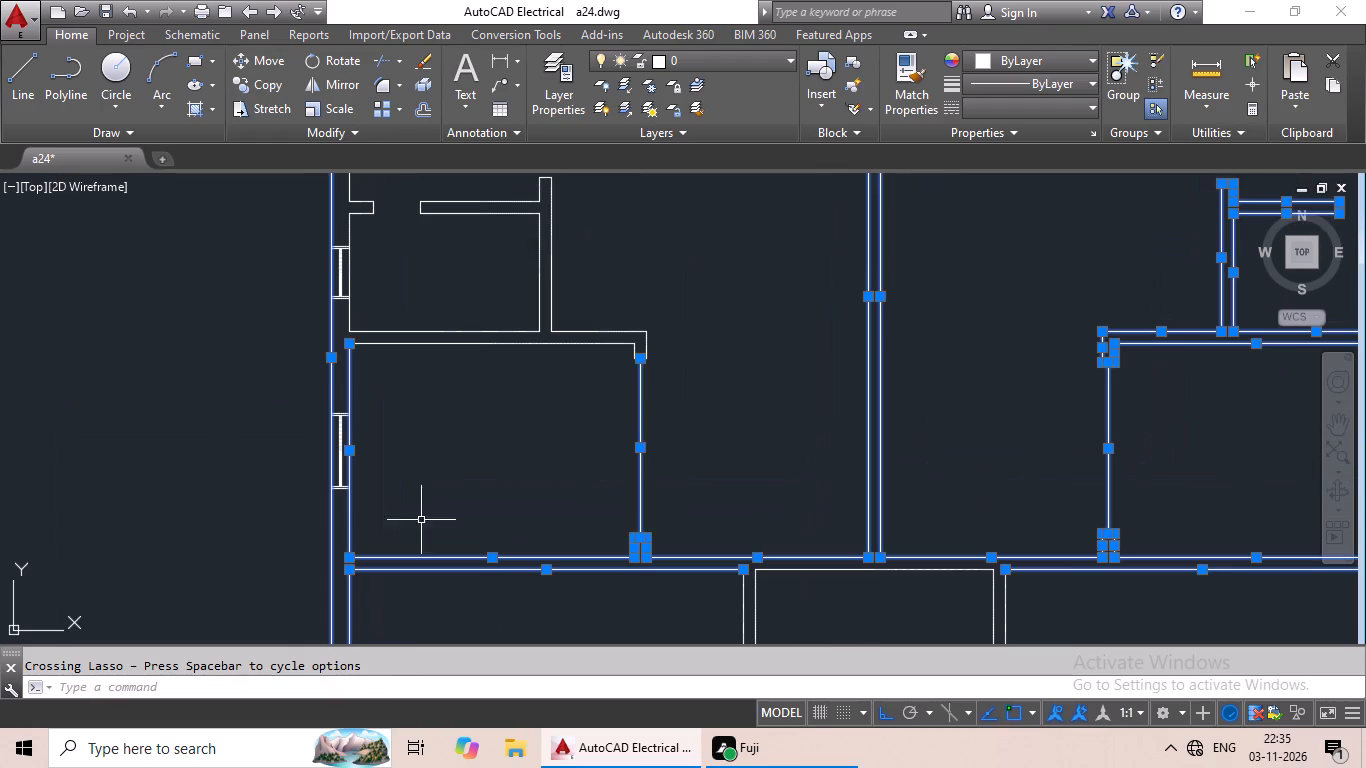
pyautogui.moveTo(729, 281); pyautogui.dragTo(460, 293)
pyautogui.moveTo(467, 285); pyautogui.dragTo(456, 481, button='middle')
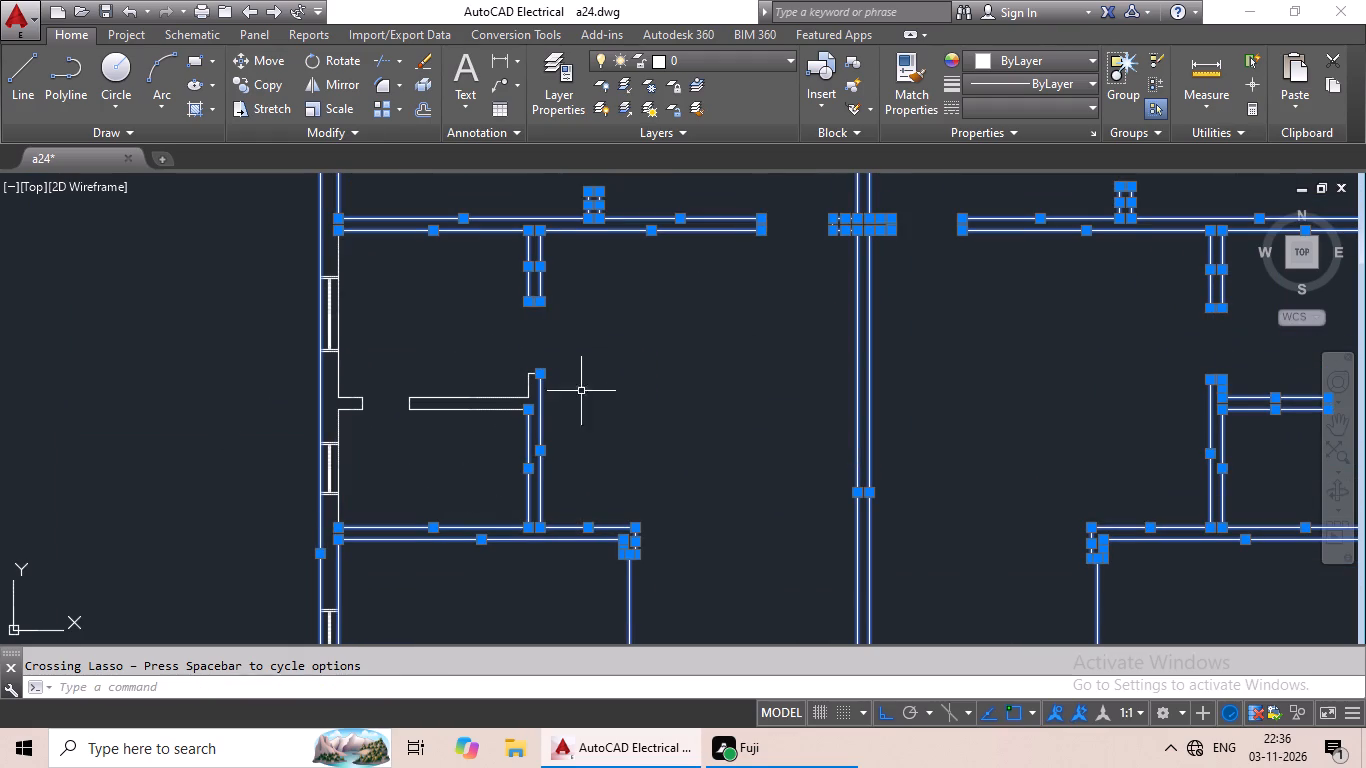
pyautogui.moveTo(618, 356); pyautogui.dragTo(599, 528)
pyautogui.scroll(3, 333, 392)
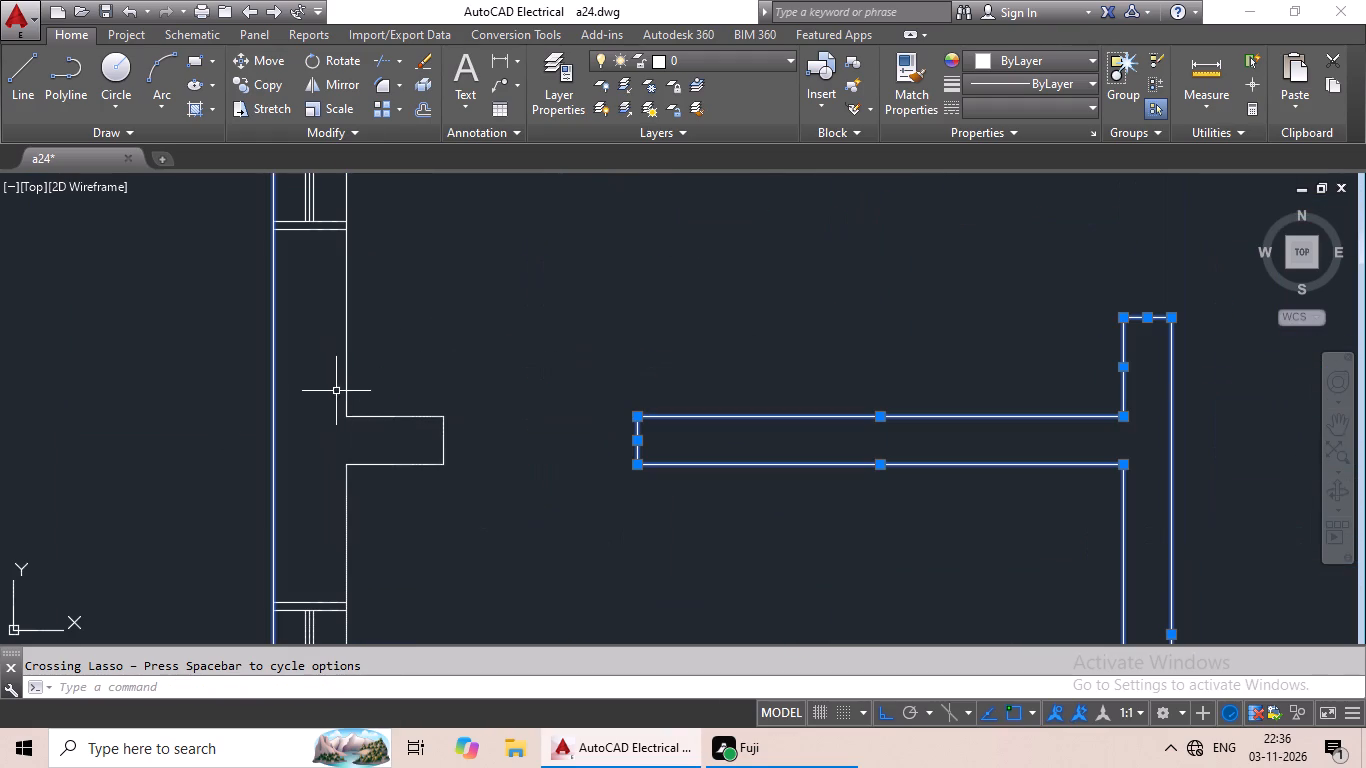
pyautogui.moveTo(500, 356); pyautogui.dragTo(227, 413)
pyautogui.scroll(-2, 432, 462)
pyautogui.moveTo(504, 539); pyautogui.dragTo(539, 426, button='middle')
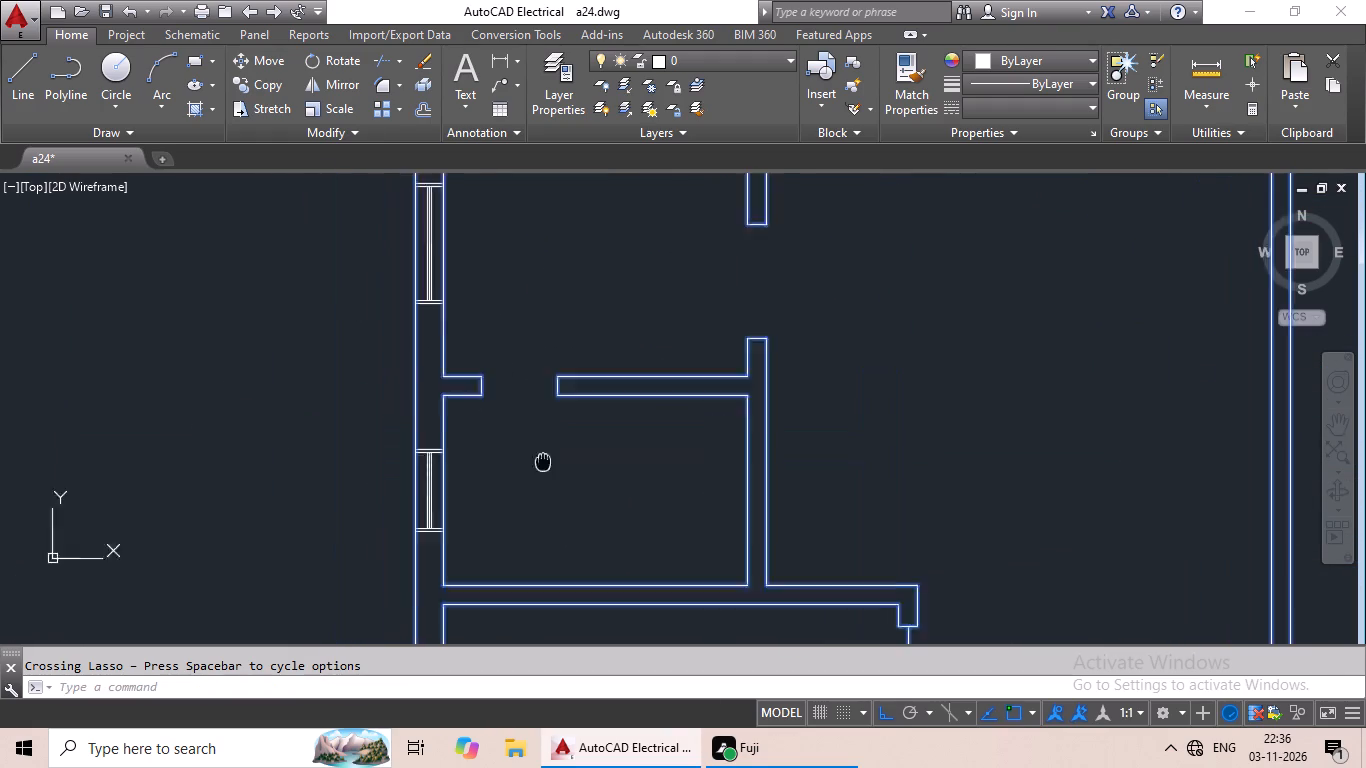
# Add the staircase enclosure's side, upper and lower wall lines to the selection.
pyautogui.scroll(-4, 533, 467)
pyautogui.moveTo(871, 434); pyautogui.dragTo(888, 410, button='middle')
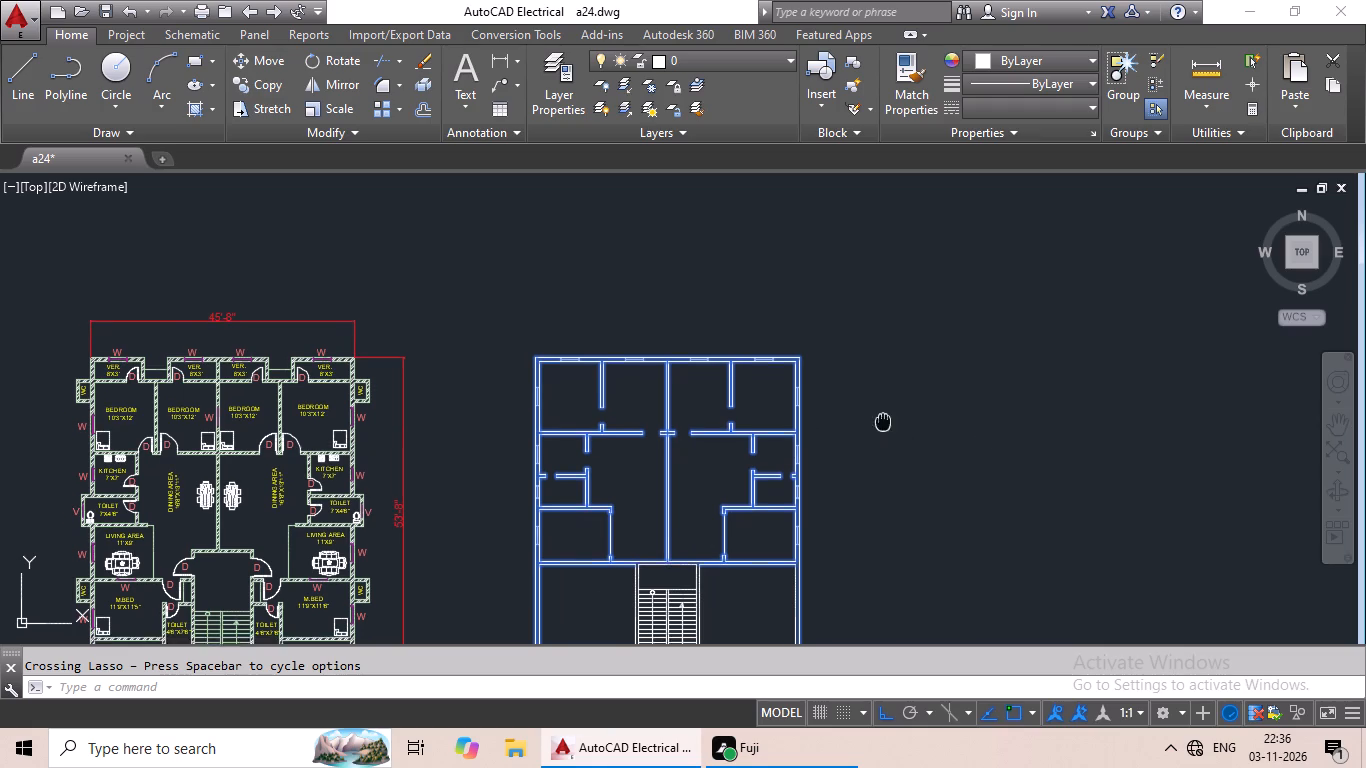
pyautogui.moveTo(888, 410); pyautogui.dragTo(904, 308, button='middle')
pyautogui.scroll(4, 726, 453)
pyautogui.moveTo(838, 468); pyautogui.dragTo(379, 479)
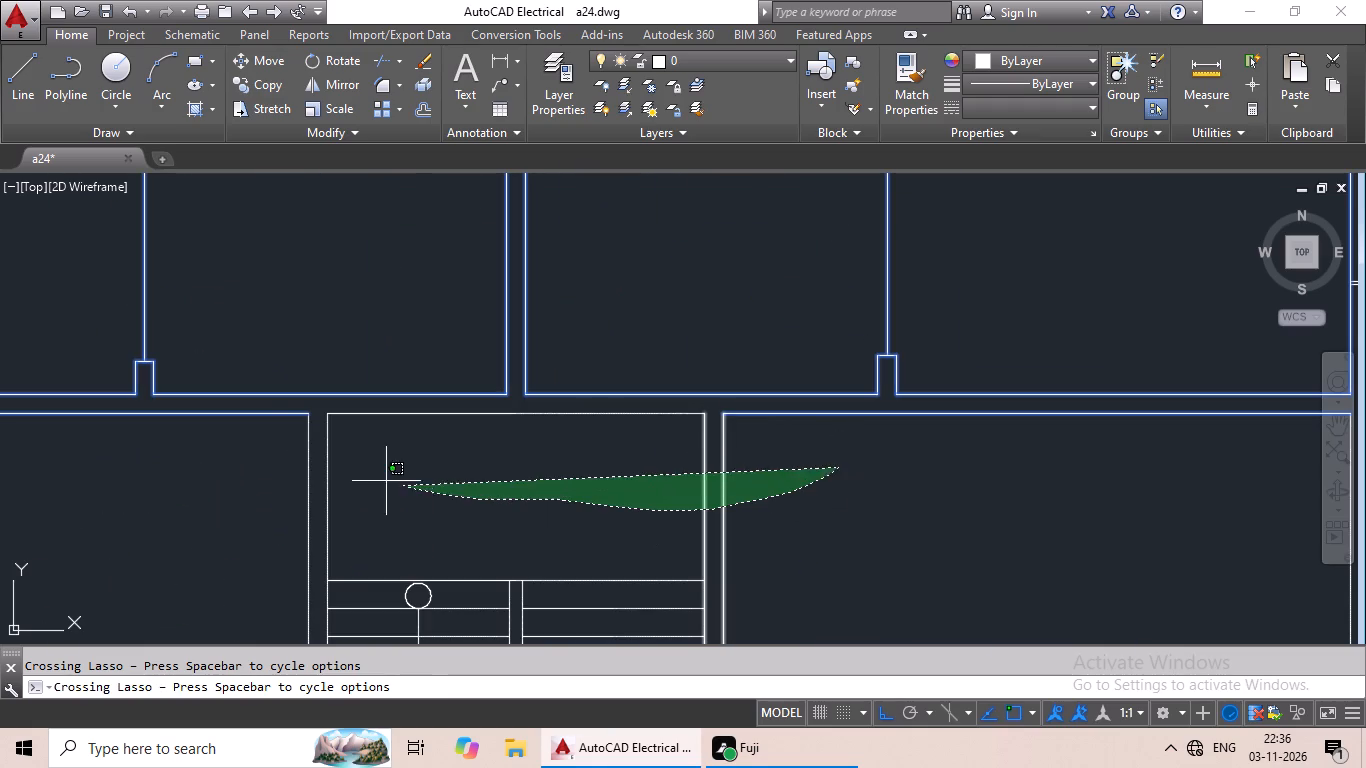
pyautogui.moveTo(379, 479); pyautogui.dragTo(264, 342)
pyautogui.scroll(-1, 621, 477)
pyautogui.moveTo(700, 517); pyautogui.dragTo(711, 315, button='middle')
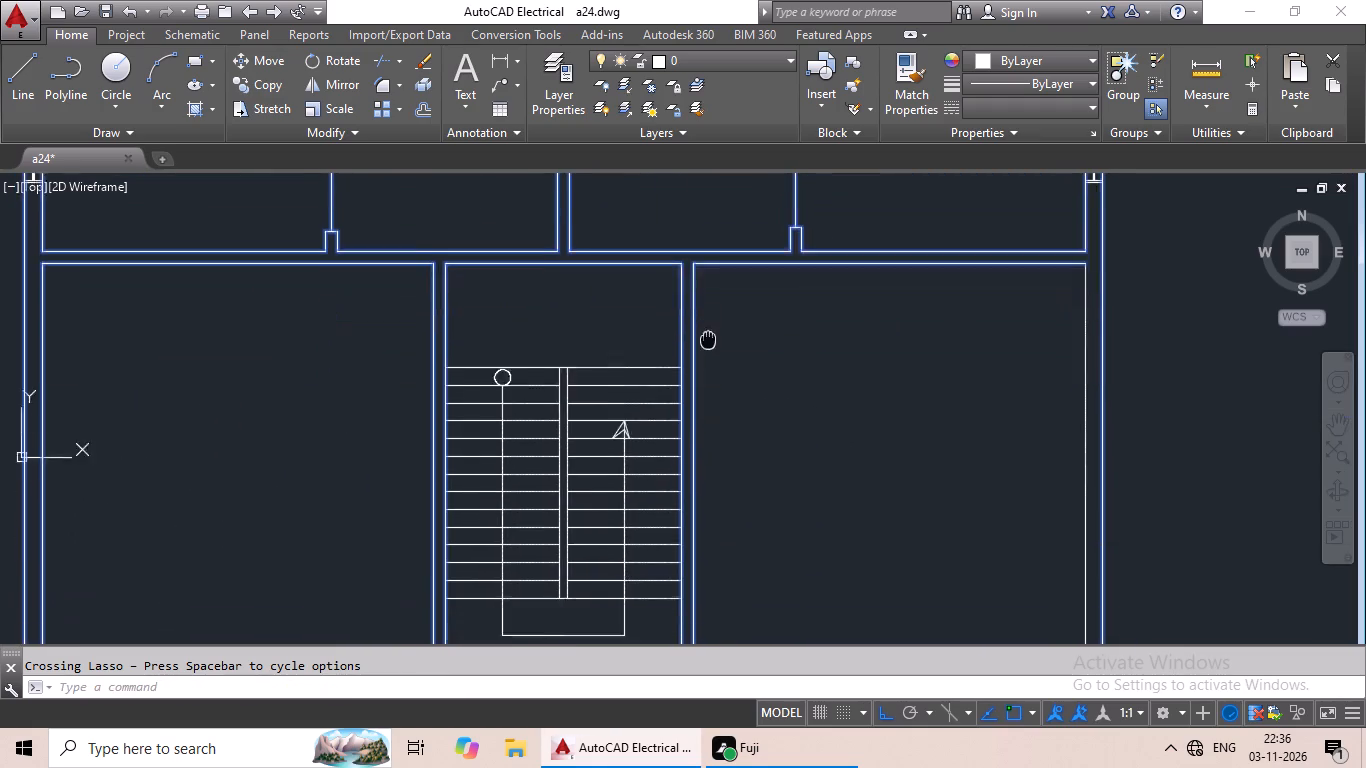
pyautogui.scroll(-1, 776, 412)
pyautogui.moveTo(776, 426); pyautogui.dragTo(786, 286, button='middle')
pyautogui.moveTo(840, 295); pyautogui.dragTo(730, 457)
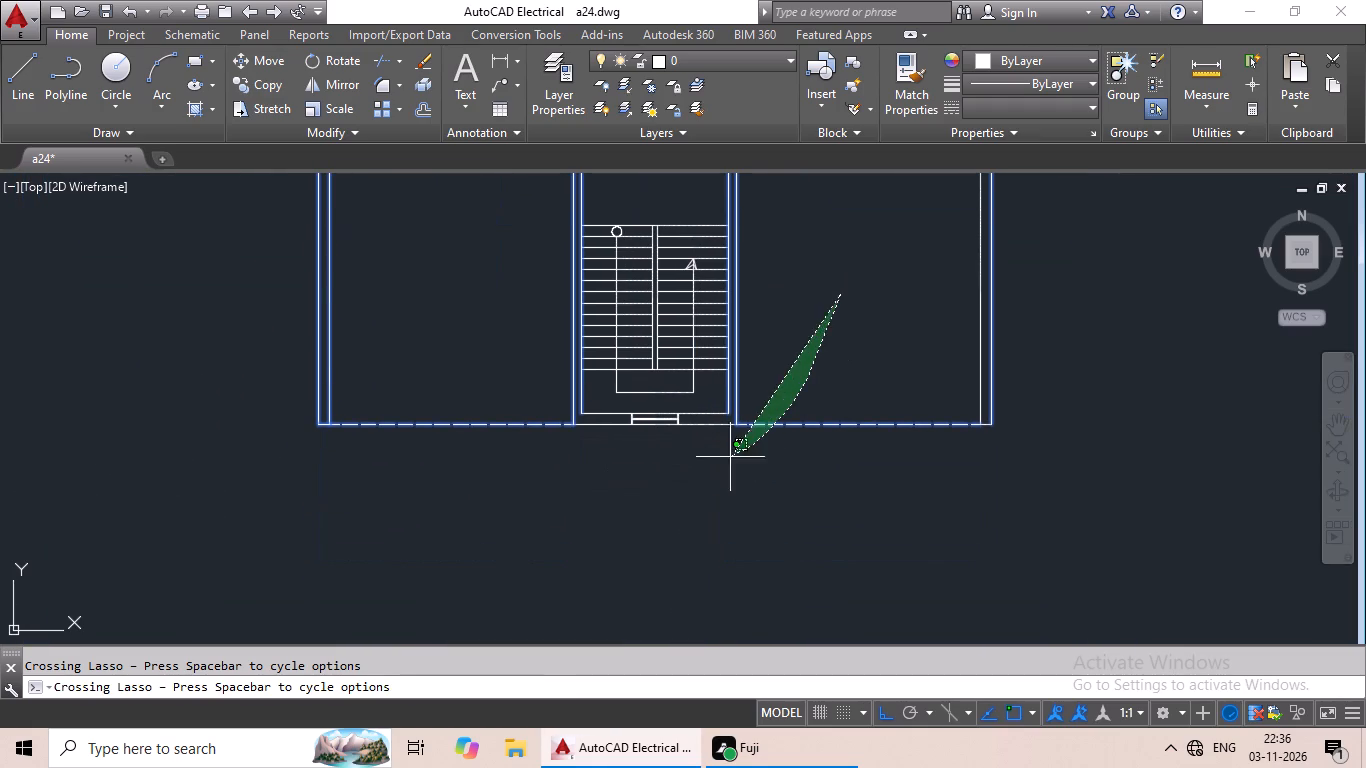
pyautogui.moveTo(730, 457); pyautogui.dragTo(704, 393)
# Add the stair treads, central divider and direction-arrow lines to the selection.
pyautogui.moveTo(818, 343); pyautogui.dragTo(760, 415, button='middle')
pyautogui.moveTo(783, 300); pyautogui.dragTo(683, 387)
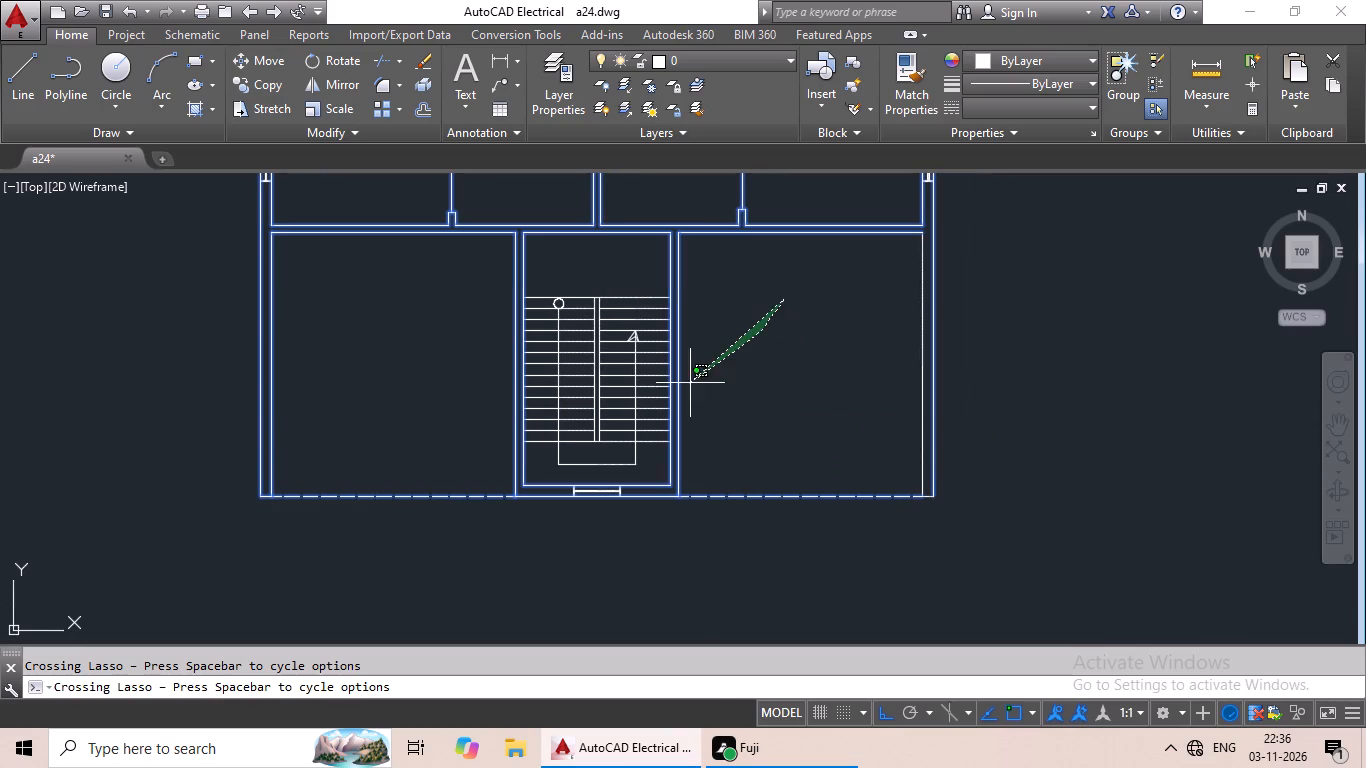
pyautogui.moveTo(683, 387); pyautogui.dragTo(427, 283)
pyautogui.moveTo(776, 373); pyautogui.dragTo(782, 368, button='middle')
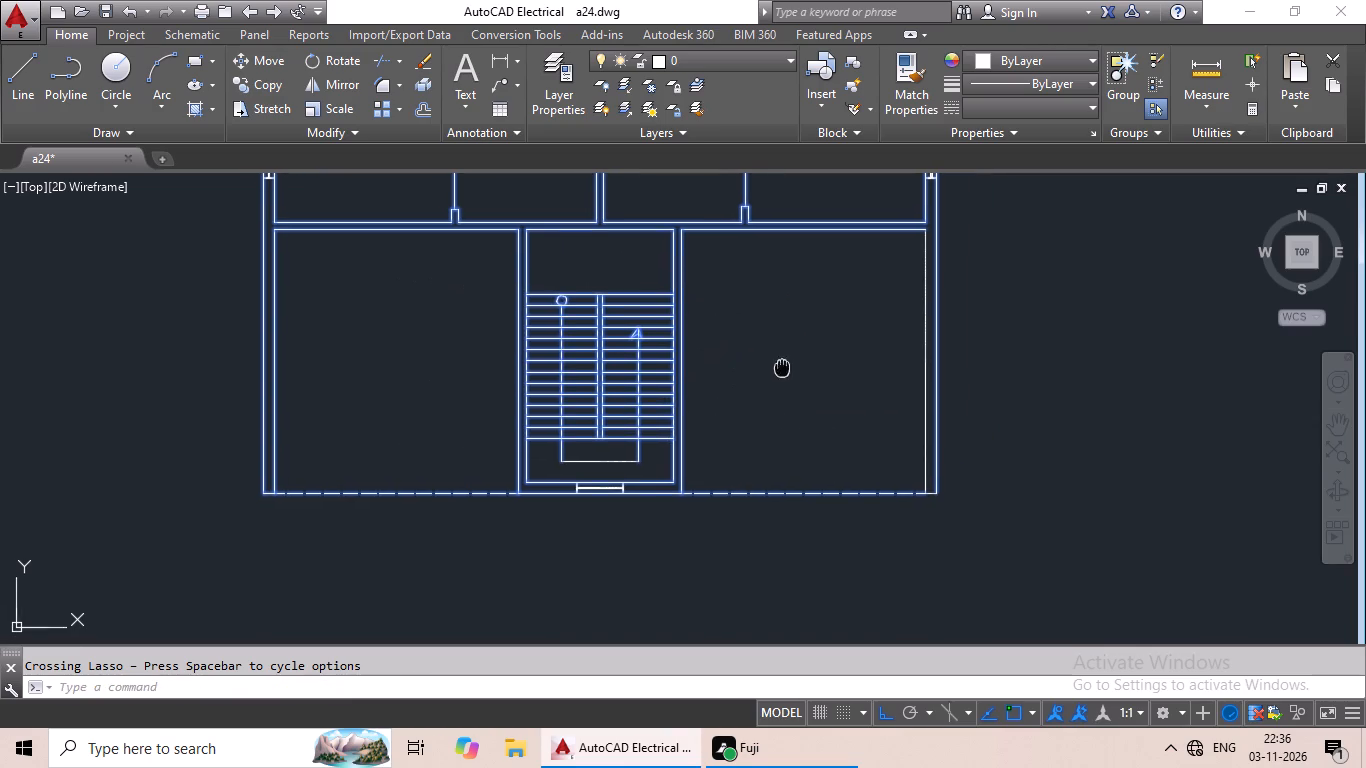
pyautogui.moveTo(782, 368); pyautogui.dragTo(814, 311, button='middle')
pyautogui.scroll(4, 695, 407)
pyautogui.moveTo(696, 277); pyautogui.dragTo(386, 273)
pyautogui.scroll(-3, 592, 335)
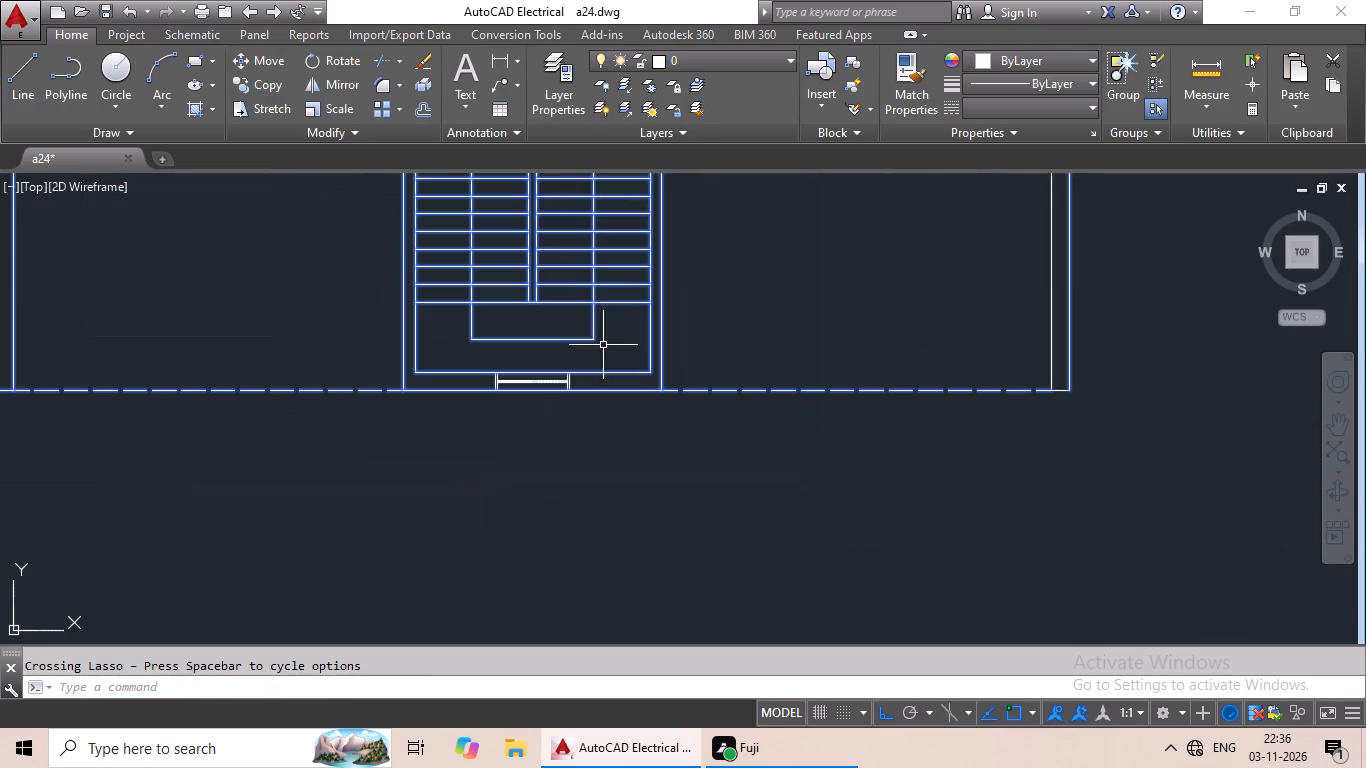
# Add the lower right room's right inner-face line and the short line closing that wall's bottom end to the selection.
pyautogui.moveTo(827, 266); pyautogui.dragTo(718, 418, button='middle')
pyautogui.moveTo(1056, 324); pyautogui.dragTo(813, 380)
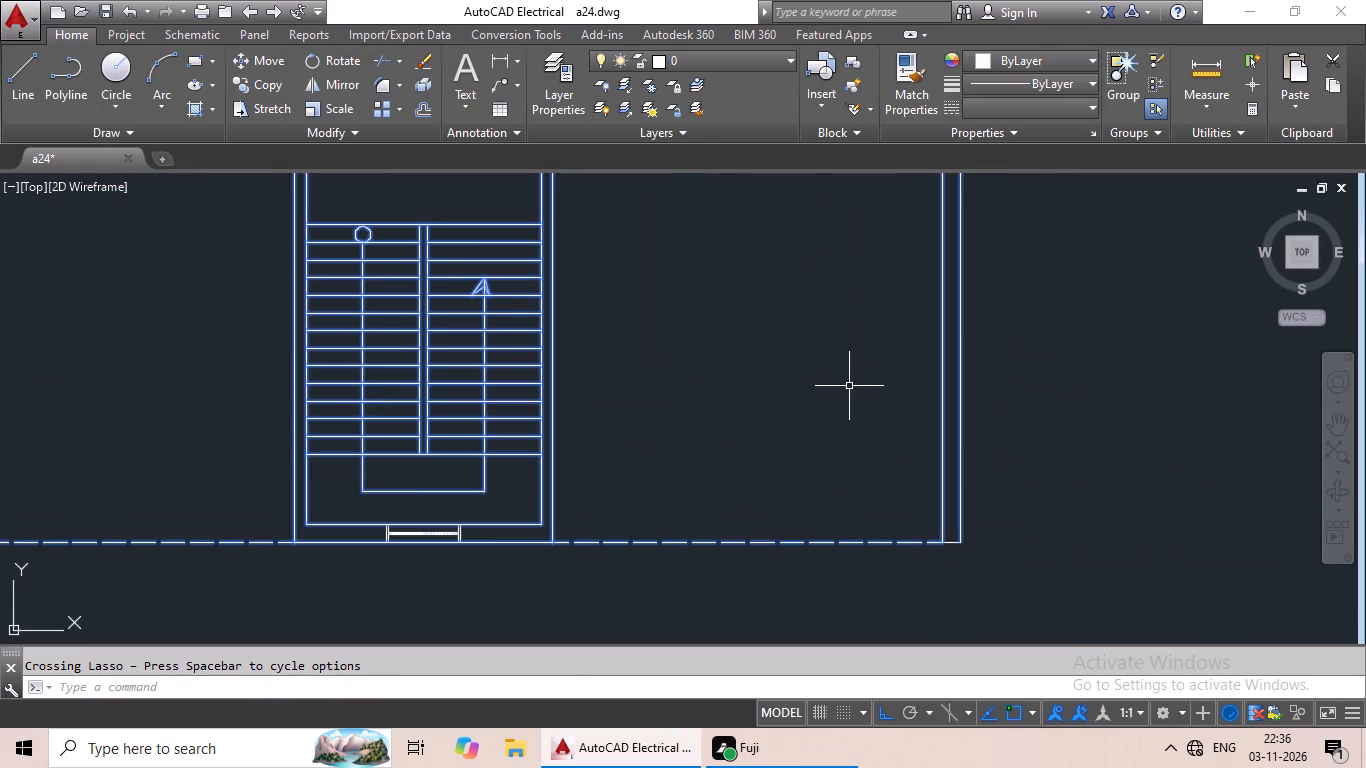
pyautogui.moveTo(1038, 486); pyautogui.dragTo(818, 477)
pyautogui.moveTo(851, 462); pyautogui.dragTo(1300, 491, button='middle')
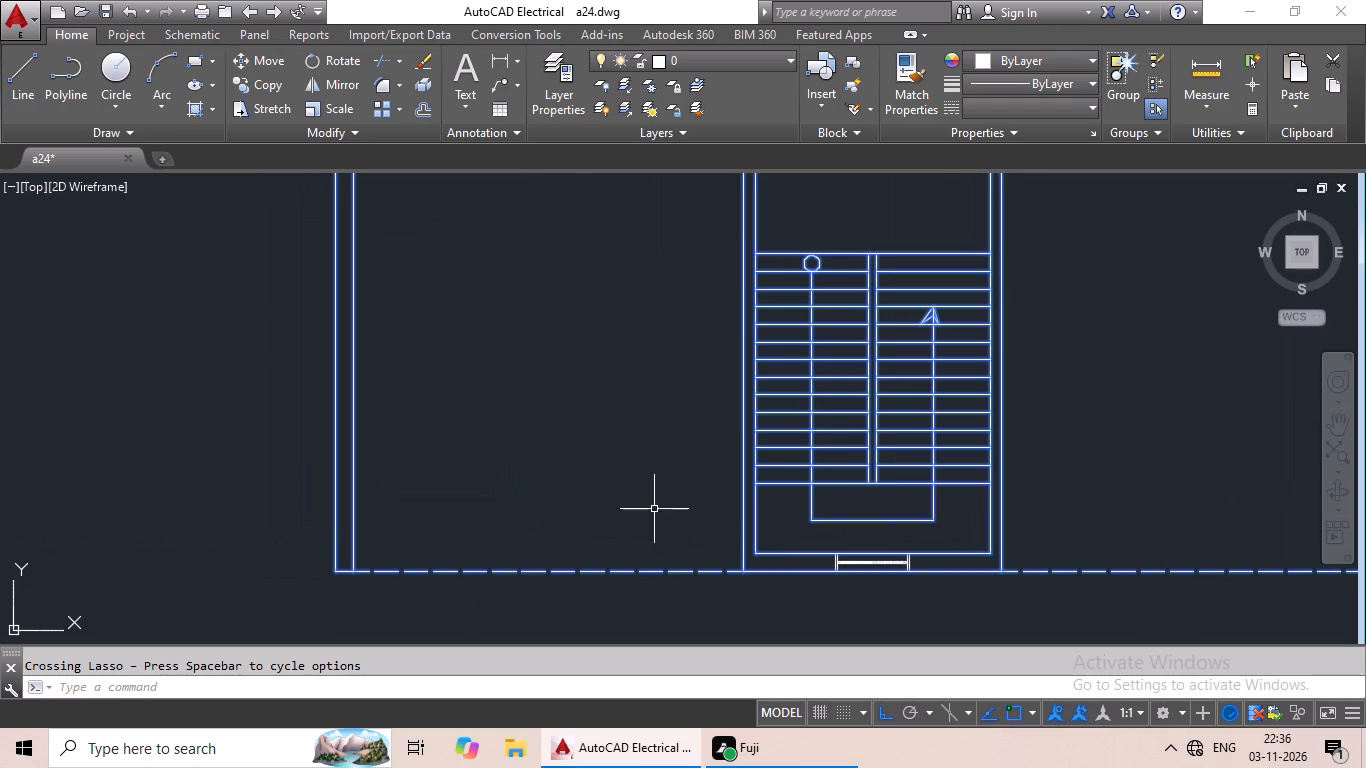
# Set the colour of the selected wall and stair lines to orange 242,103,34.
pyautogui.moveTo(640, 497); pyautogui.dragTo(499, 632, button='middle')
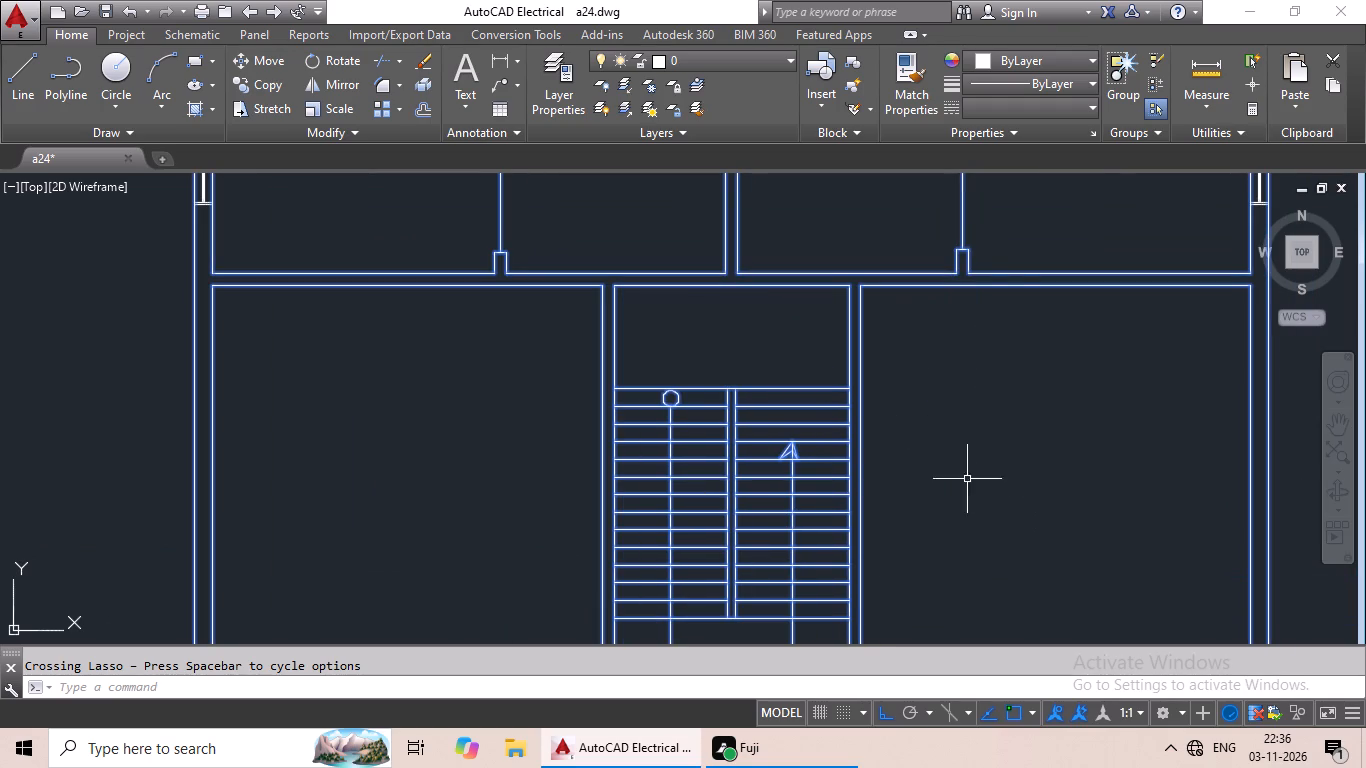
pyautogui.scroll(-1, 992, 267)
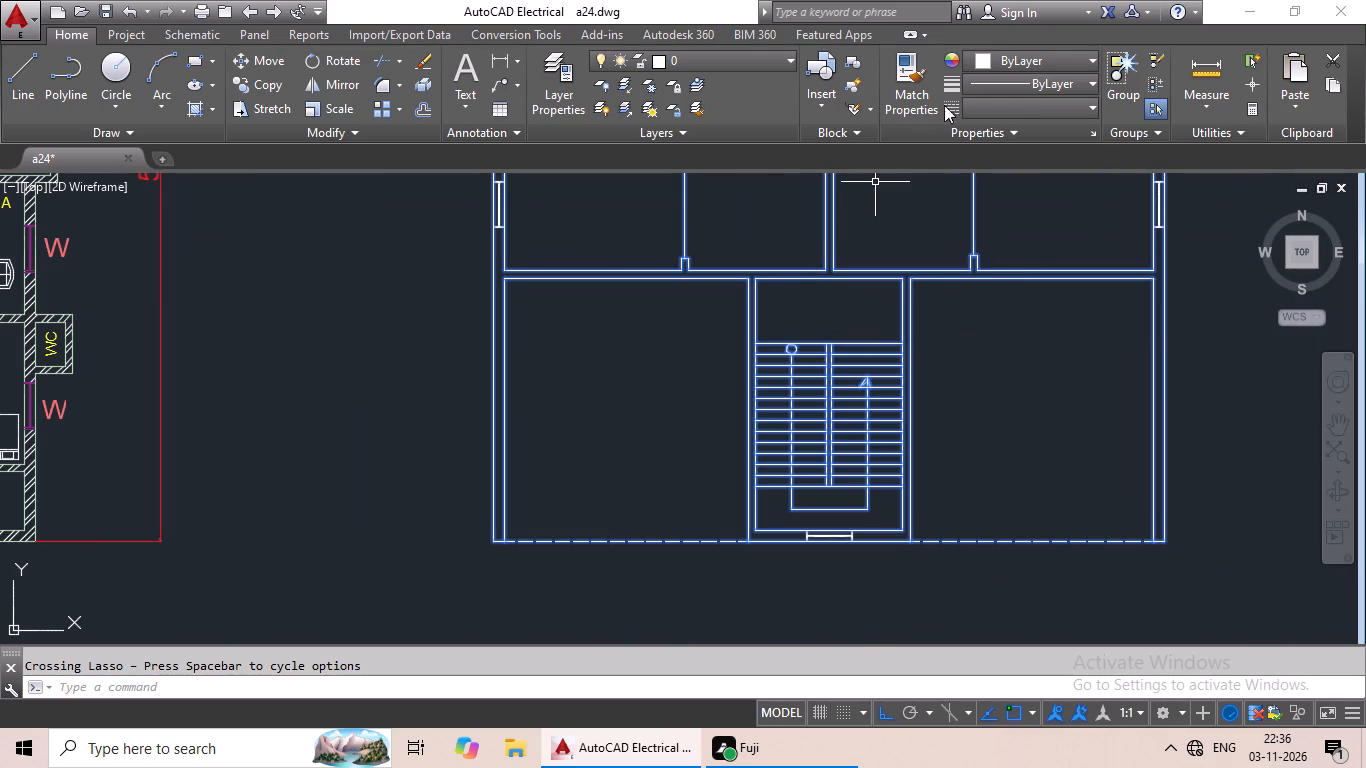
pyautogui.moveTo(1029, 341); pyautogui.dragTo(719, 470, button='middle')
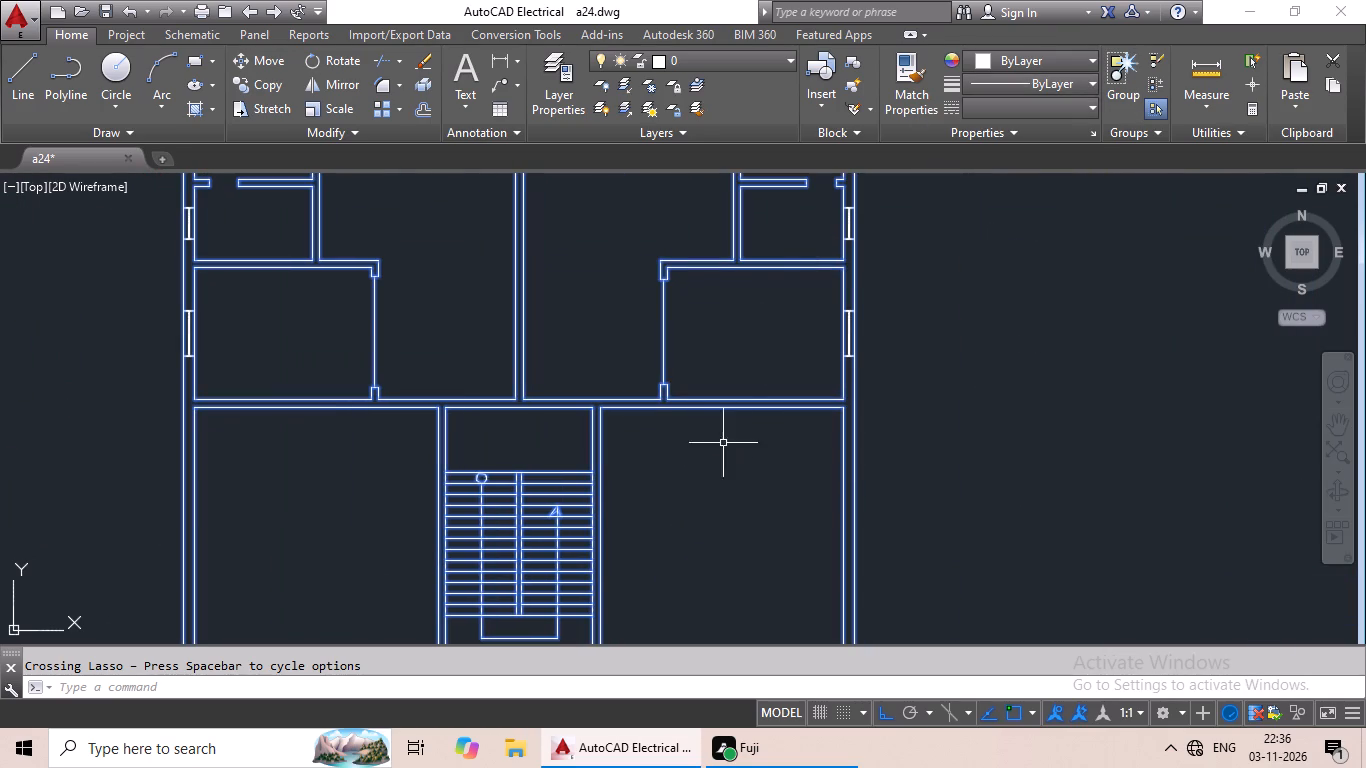
pyautogui.click(1091, 53)
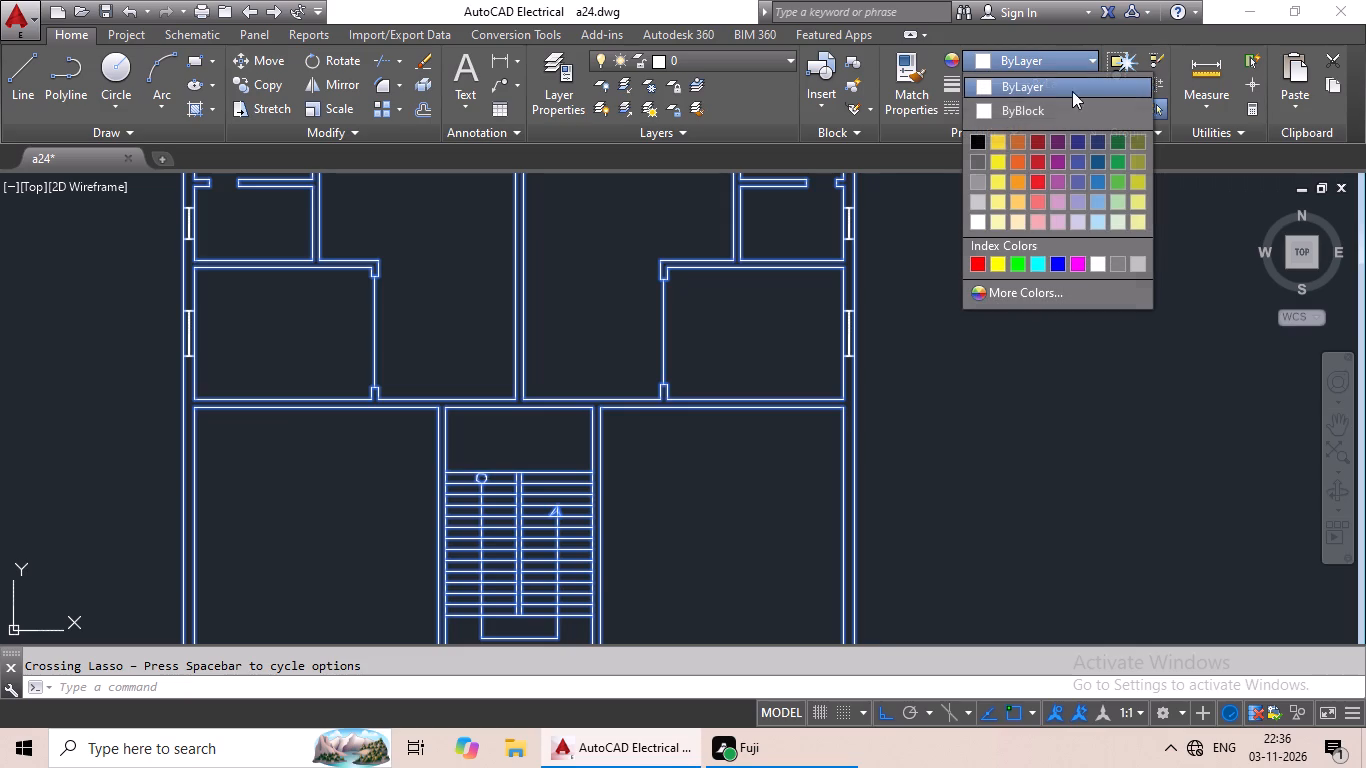
pyautogui.click(1021, 163)
pyautogui.press('Escape')
# Recolour the short wall stubs crossing the central dividing wall, including the unchanged end line, to orange 242,103,34.
pyautogui.scroll(-1, 893, 399)
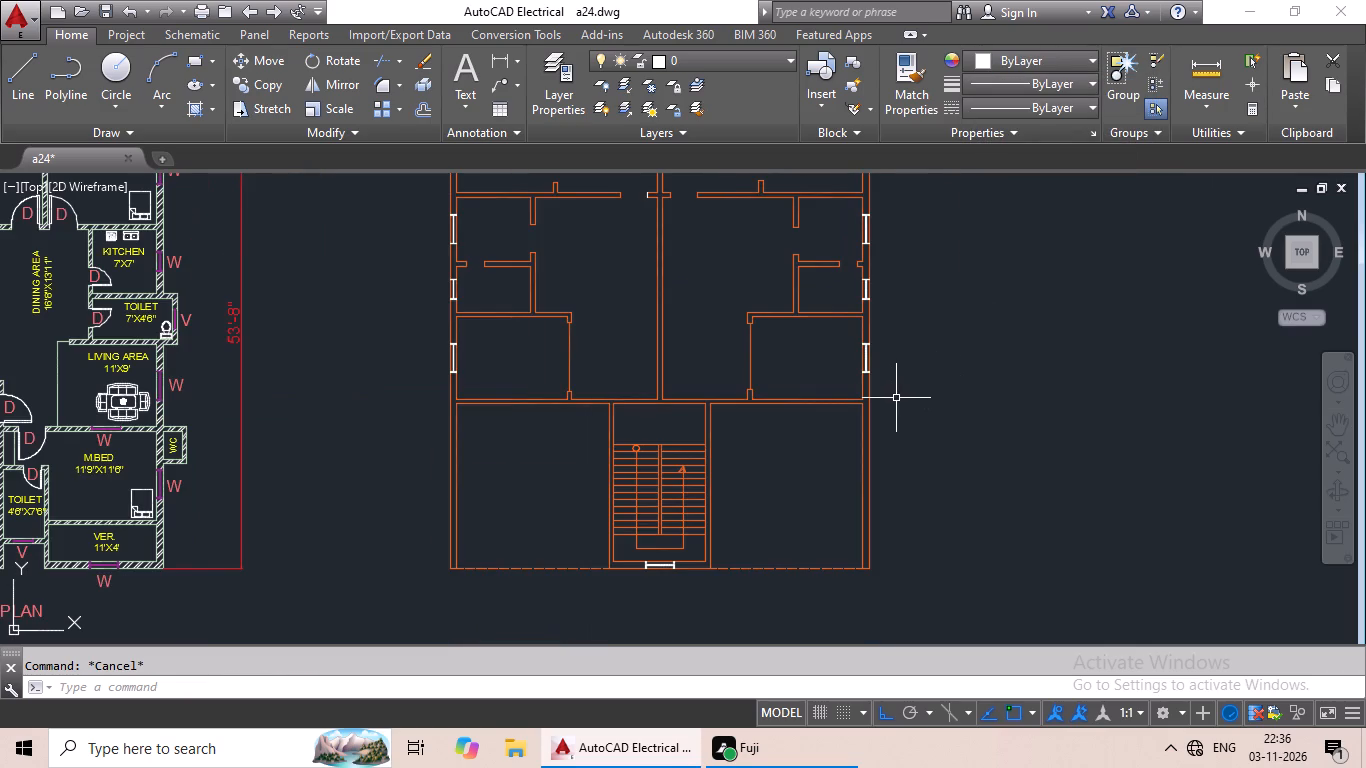
pyautogui.moveTo(971, 362); pyautogui.dragTo(946, 497, button='middle')
pyautogui.scroll(1, 646, 369)
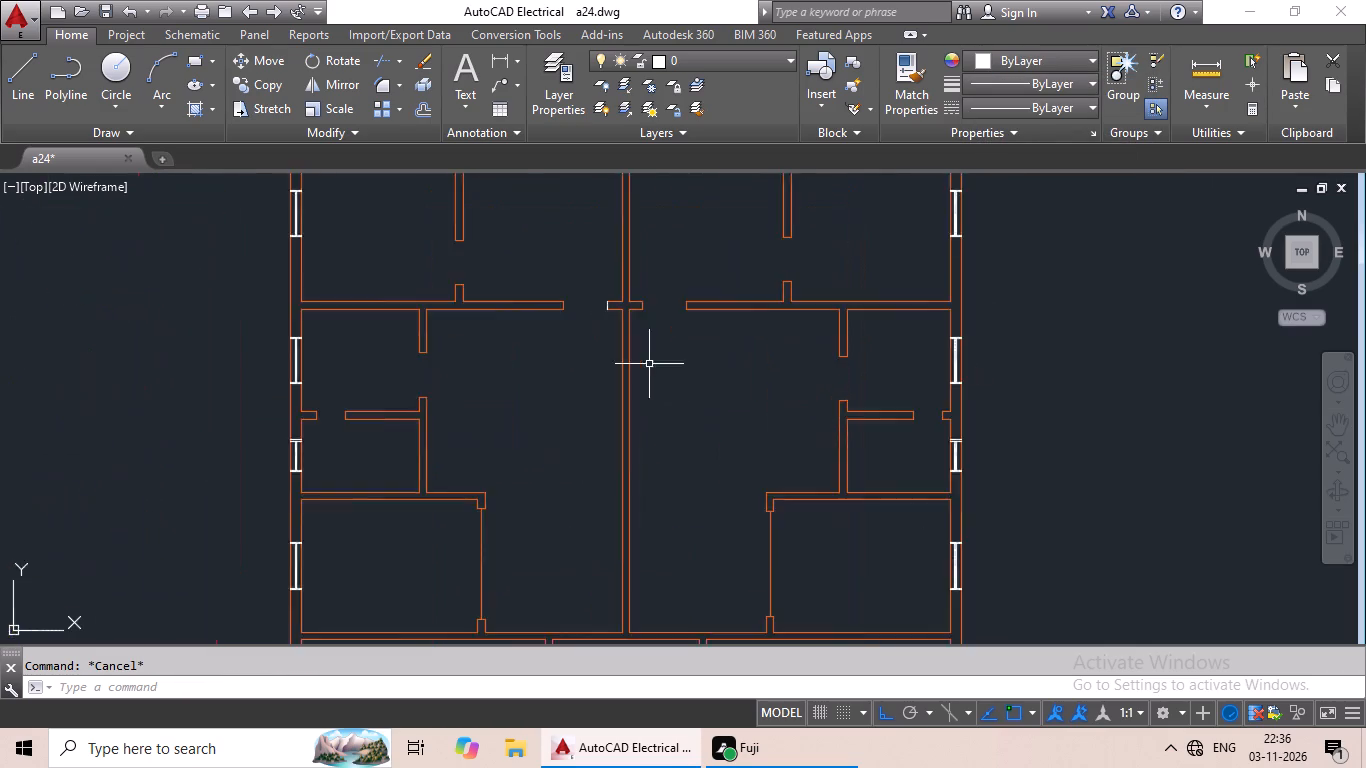
pyautogui.scroll(2, 651, 360)
pyautogui.moveTo(659, 342); pyautogui.dragTo(649, 474, button='middle')
pyautogui.moveTo(514, 306); pyautogui.dragTo(519, 408)
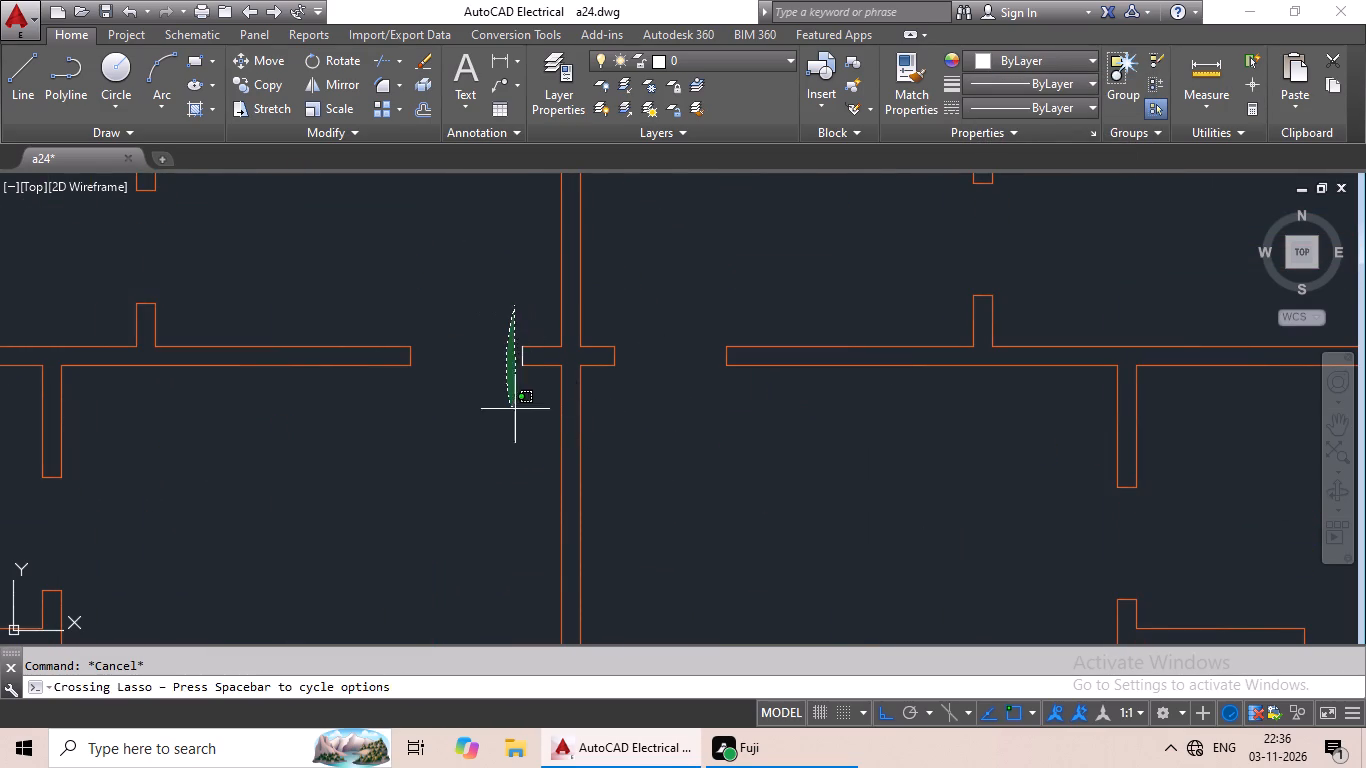
pyautogui.moveTo(519, 408); pyautogui.dragTo(636, 367)
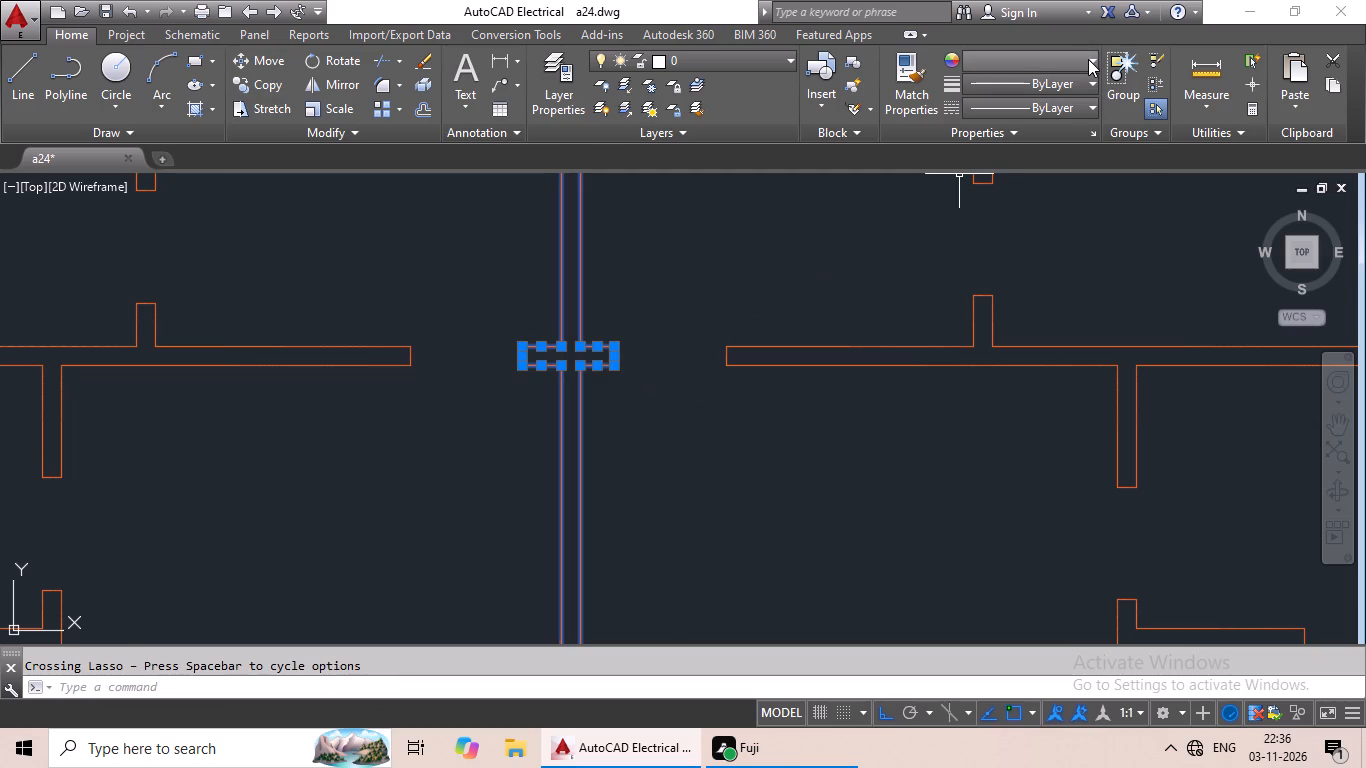
pyautogui.click(1089, 58)
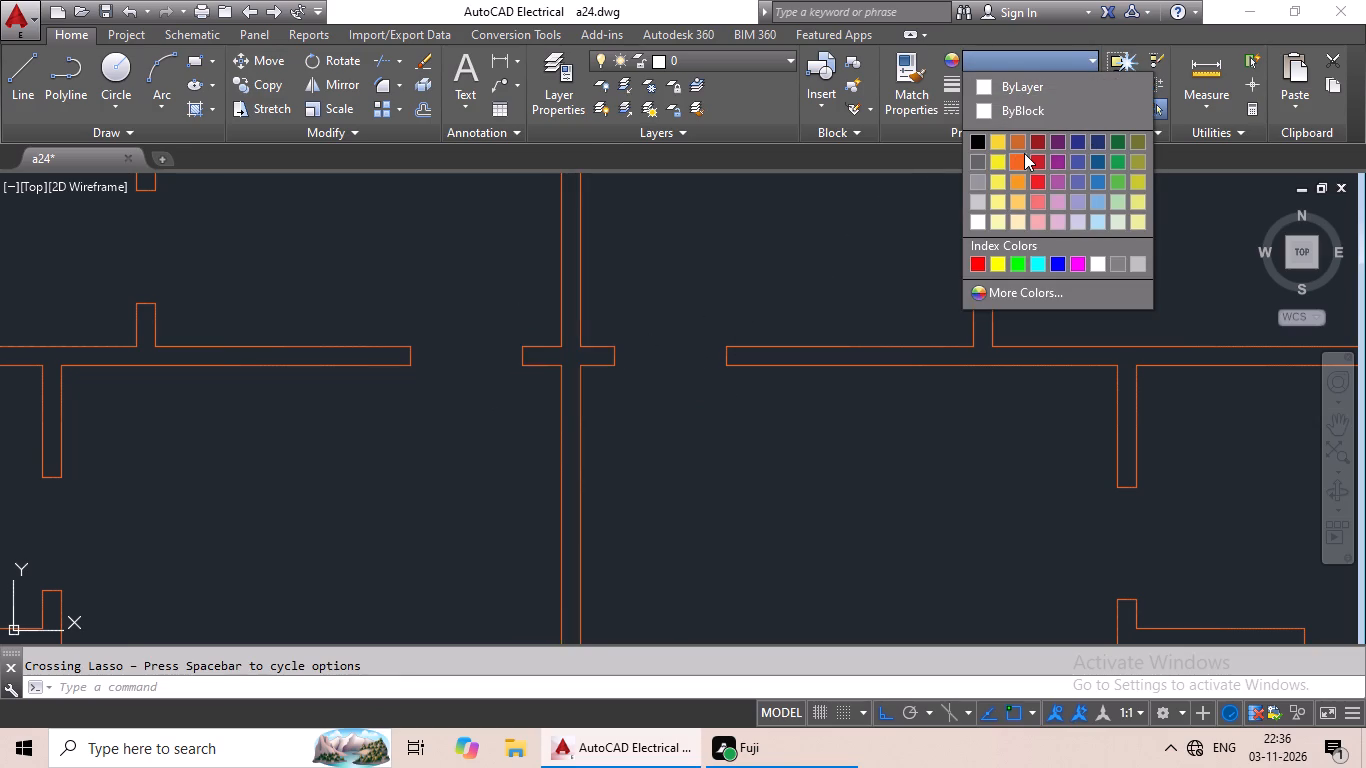
pyautogui.click(1017, 160)
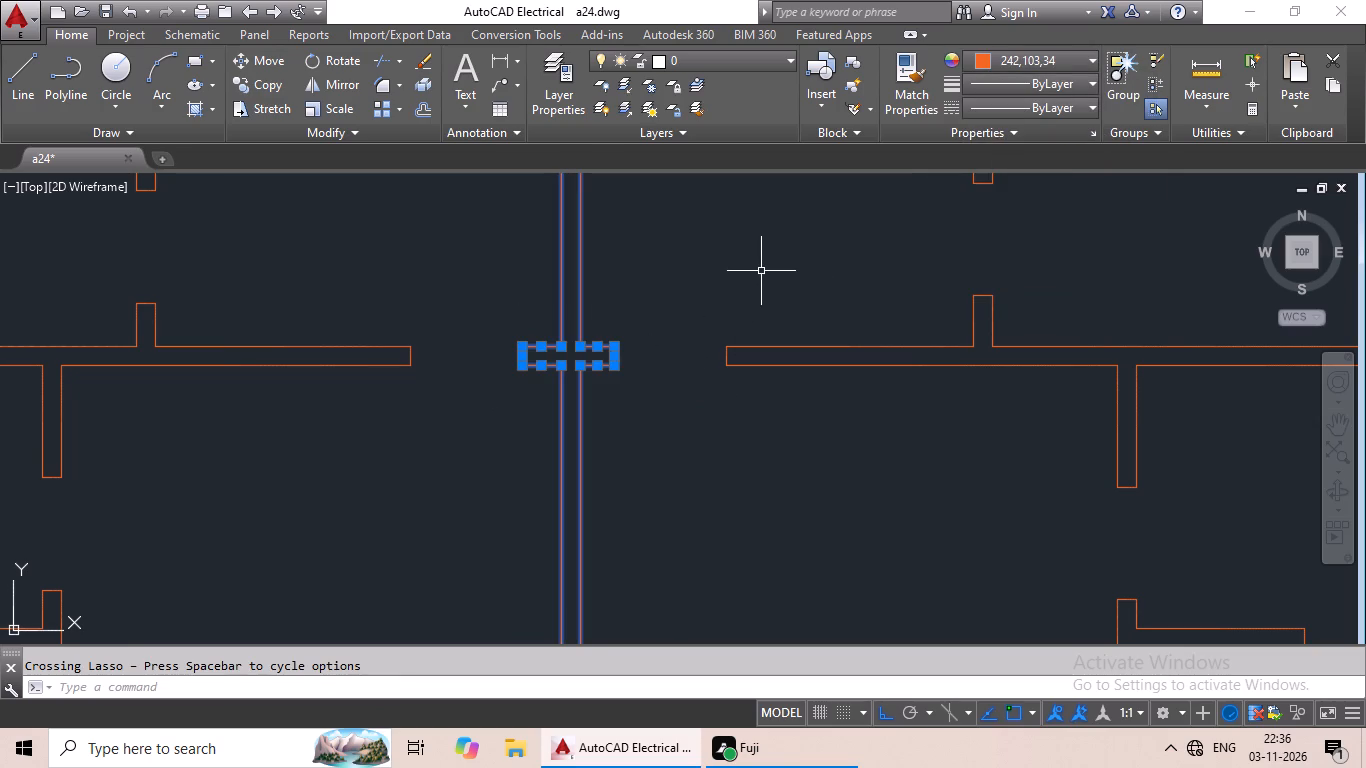
pyautogui.press('Escape')
# Select all lines of the window in the top outer wall of the upper right room.
pyautogui.scroll(-2, 700, 283)
pyautogui.moveTo(693, 282); pyautogui.dragTo(622, 380, button='middle')
pyautogui.middleClick(620, 384)
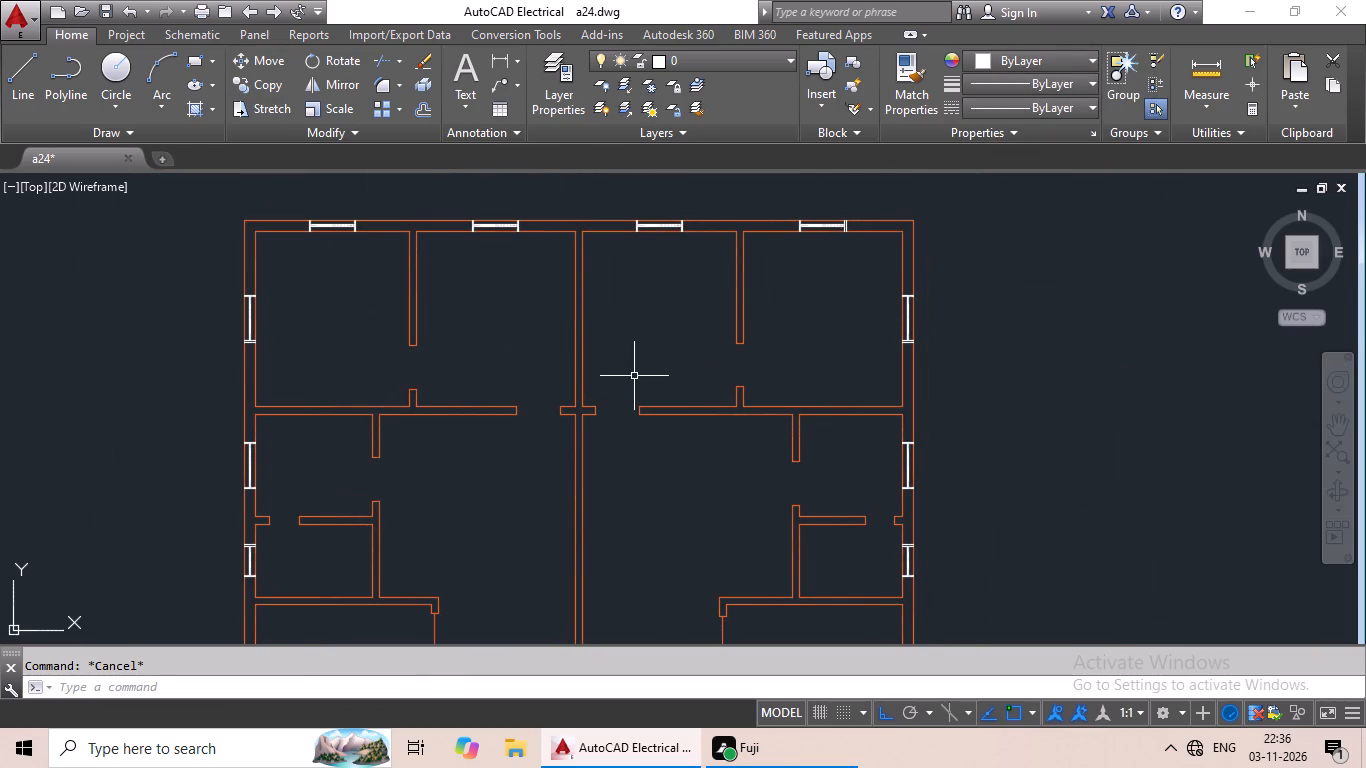
pyautogui.scroll(2, 895, 202)
pyautogui.scroll(1, 793, 265)
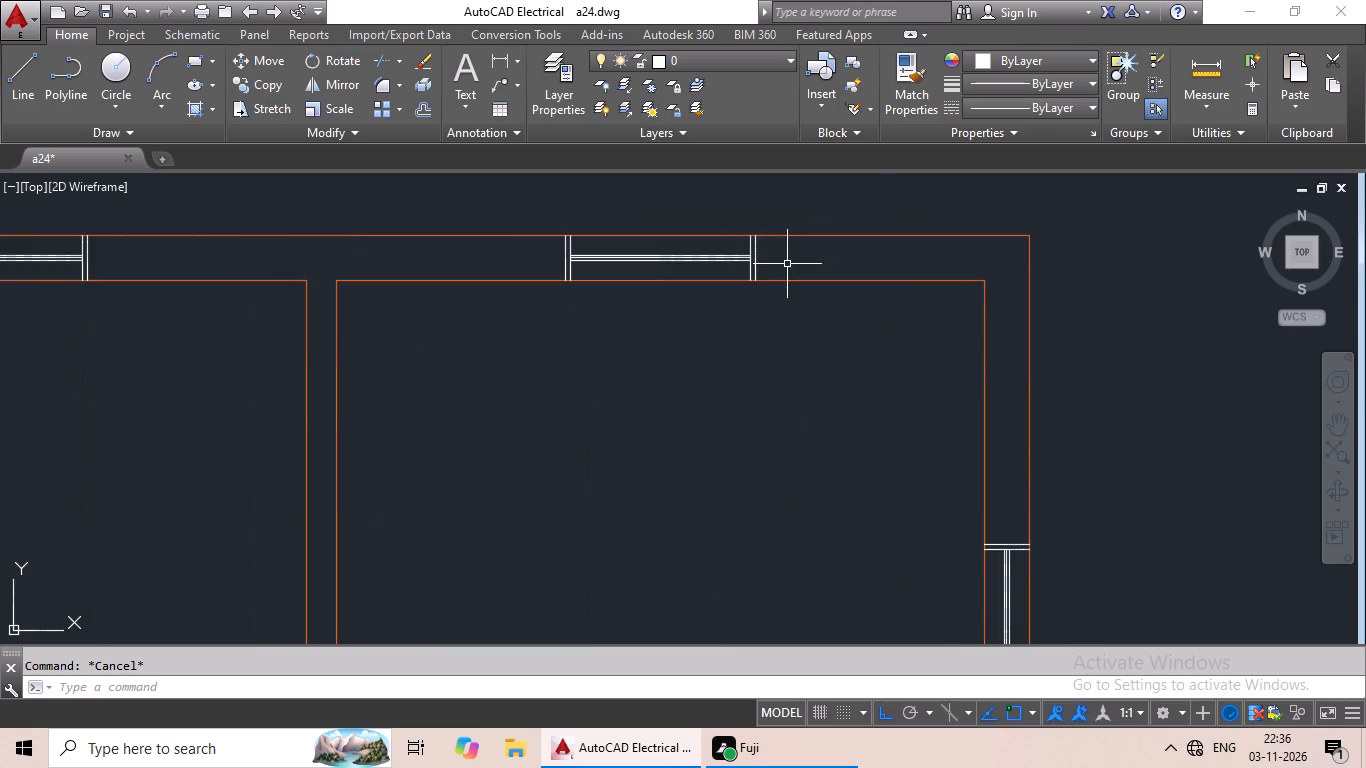
pyautogui.scroll(2, 763, 254)
pyautogui.moveTo(788, 256); pyautogui.dragTo(852, 359, button='middle')
pyautogui.scroll(2, 847, 363)
pyautogui.moveTo(847, 348); pyautogui.dragTo(484, 338)
pyautogui.moveTo(481, 335); pyautogui.dragTo(1063, 402, button='middle')
pyautogui.moveTo(338, 328); pyautogui.dragTo(0, 348)
pyautogui.scroll(-2, 368, 447)
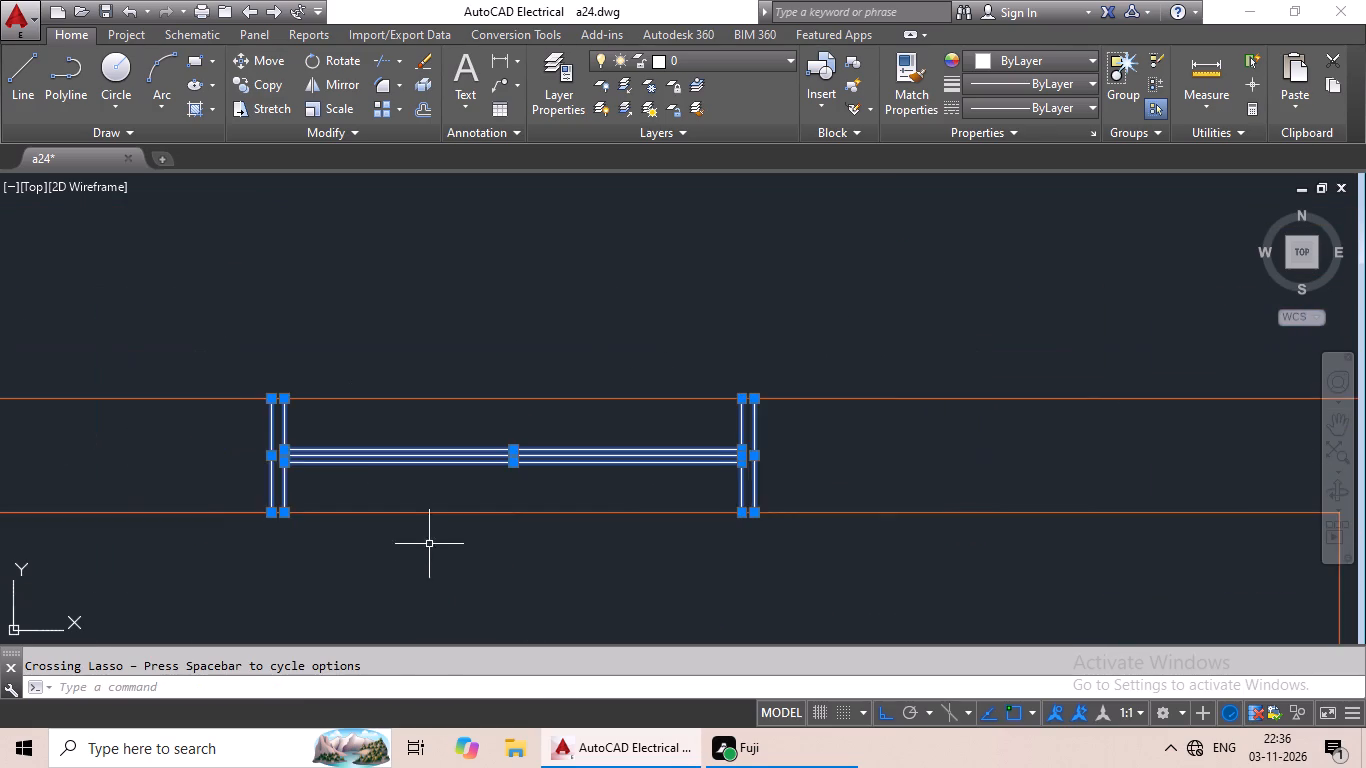
# Add the upper right room's window in the right outer wall to the selection.
pyautogui.moveTo(433, 560); pyautogui.dragTo(513, 318, button='middle')
pyautogui.scroll(-1, 655, 480)
pyautogui.moveTo(735, 570); pyautogui.dragTo(300, 316, button='middle')
pyautogui.scroll(-2, 386, 413)
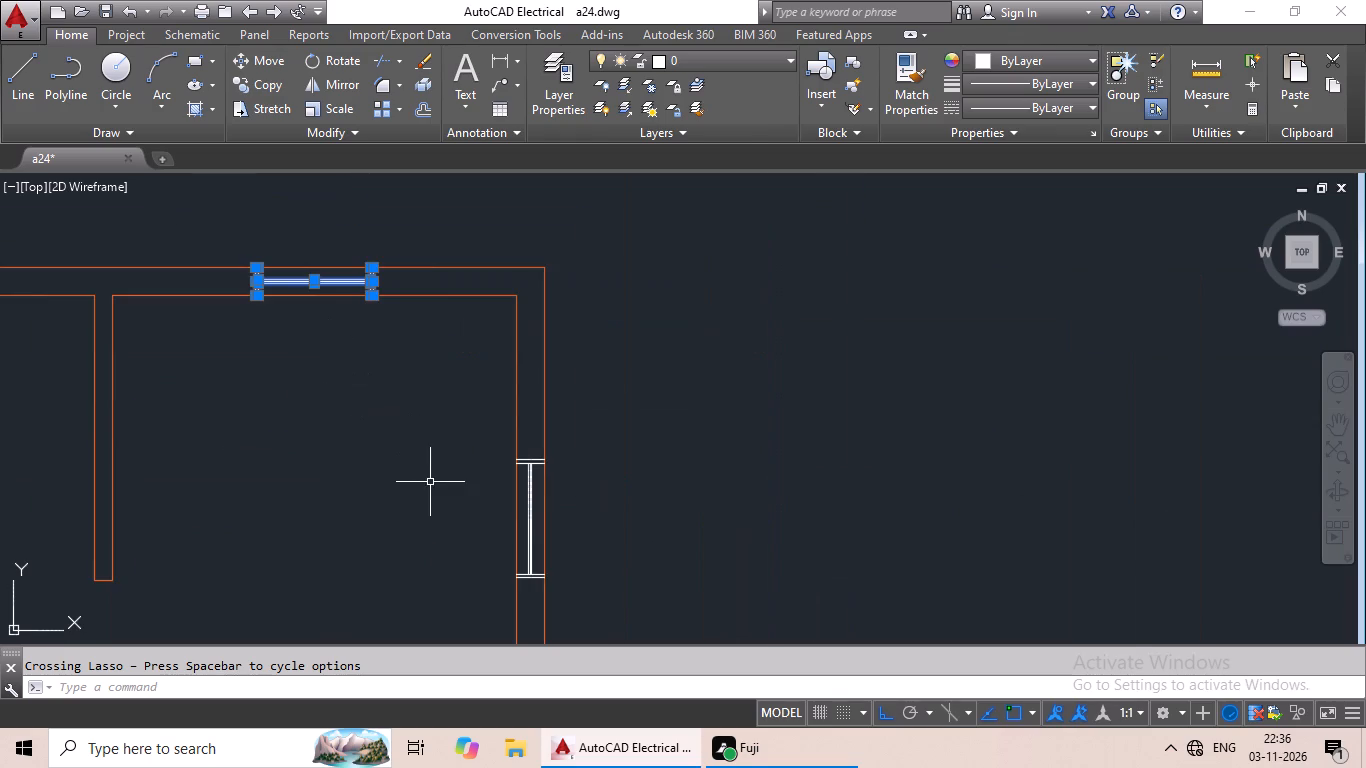
pyautogui.moveTo(433, 489); pyautogui.dragTo(487, 317, button='middle')
pyautogui.scroll(5, 585, 418)
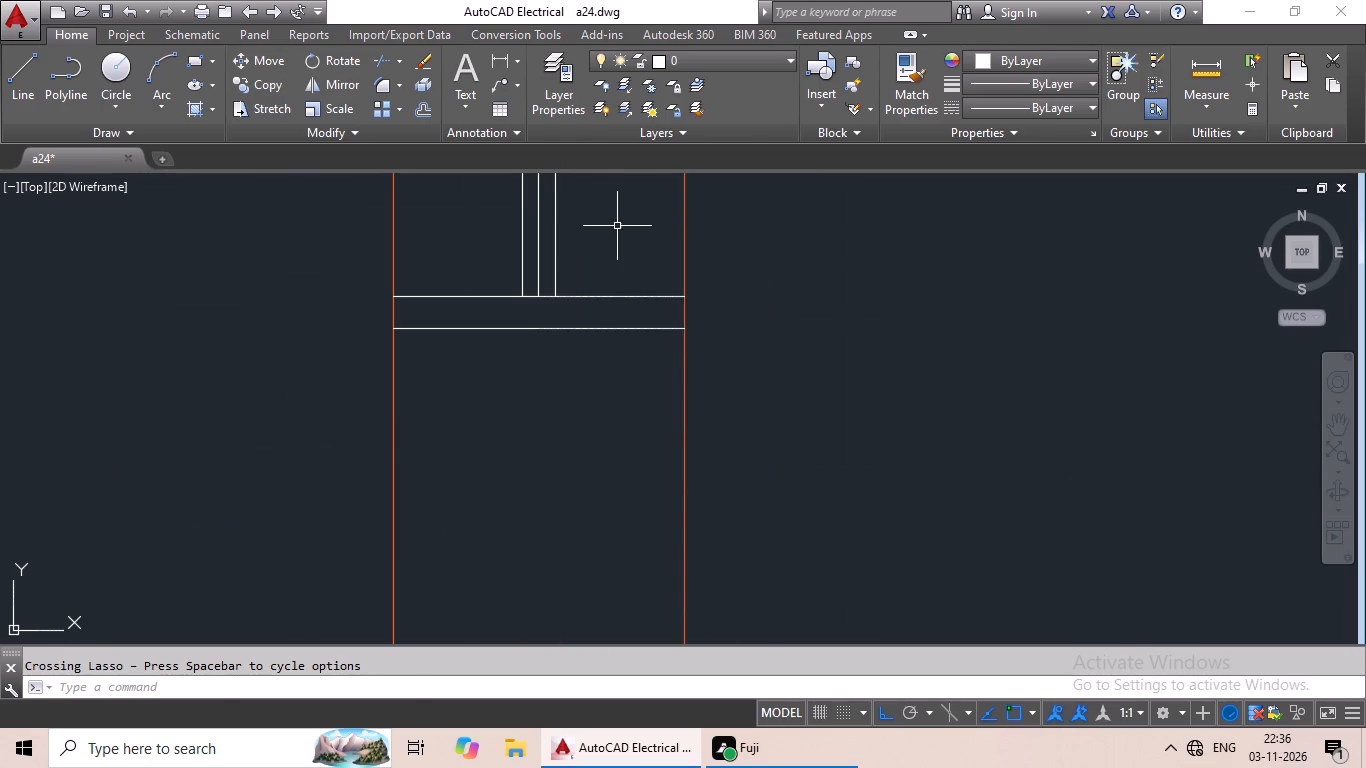
pyautogui.moveTo(617, 226); pyautogui.dragTo(487, 275)
pyautogui.moveTo(494, 266); pyautogui.dragTo(404, 651, button='middle')
pyautogui.scroll(-2, 568, 322)
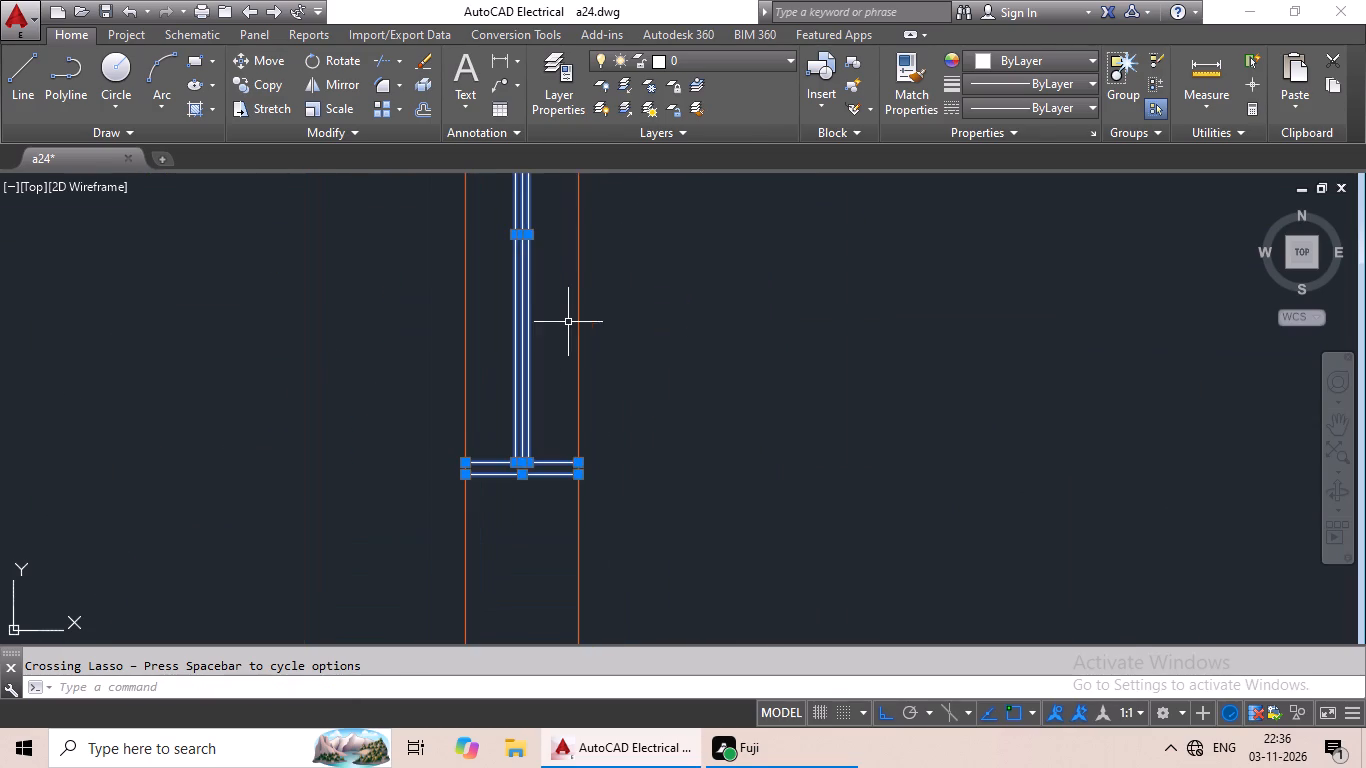
pyautogui.moveTo(564, 320); pyautogui.dragTo(459, 598, button='middle')
pyautogui.moveTo(454, 240); pyautogui.dragTo(392, 340)
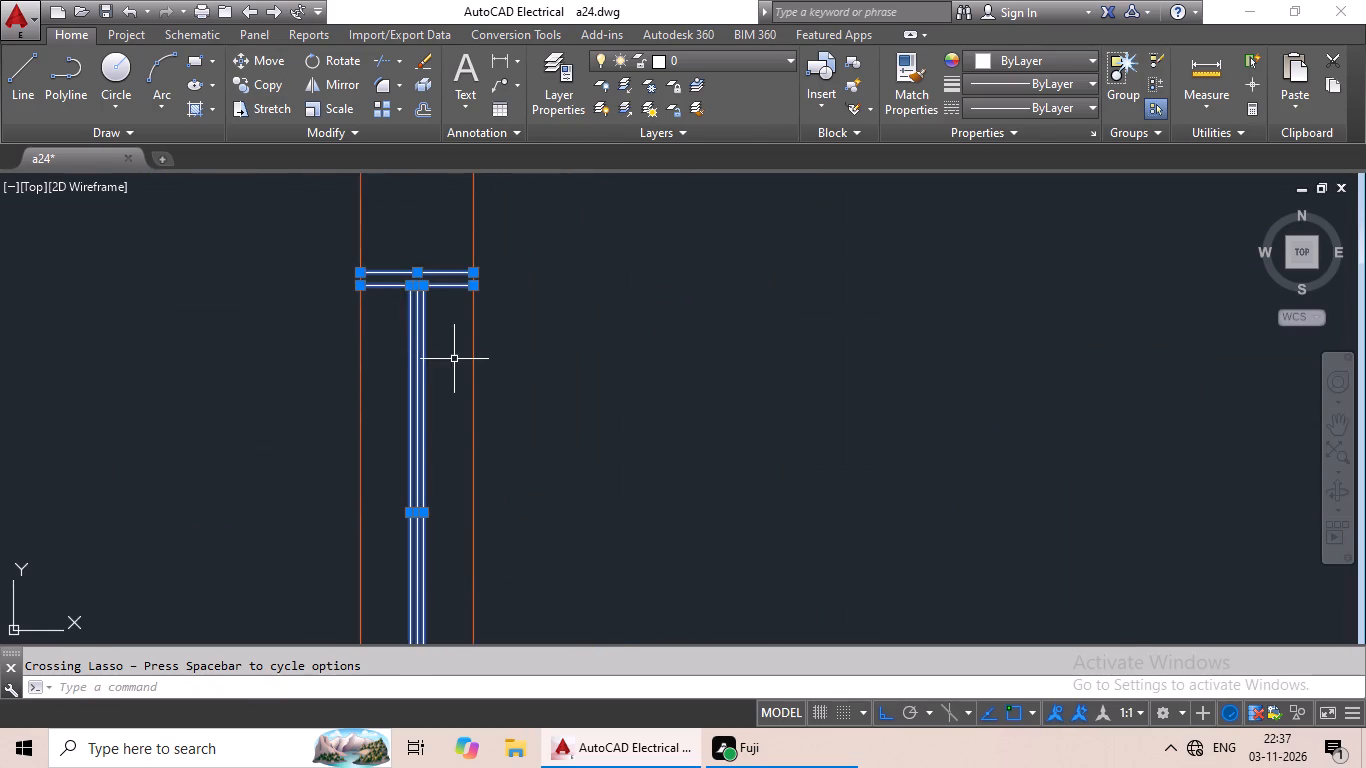
# Add the two top outer wall windows of the upper left rooms and the adjoining upper left outer wall window to the selection.
pyautogui.scroll(-3, 452, 366)
pyautogui.moveTo(312, 408); pyautogui.dragTo(631, 376, button='middle')
pyautogui.scroll(-2, 657, 372)
pyautogui.moveTo(630, 404); pyautogui.dragTo(691, 322, button='middle')
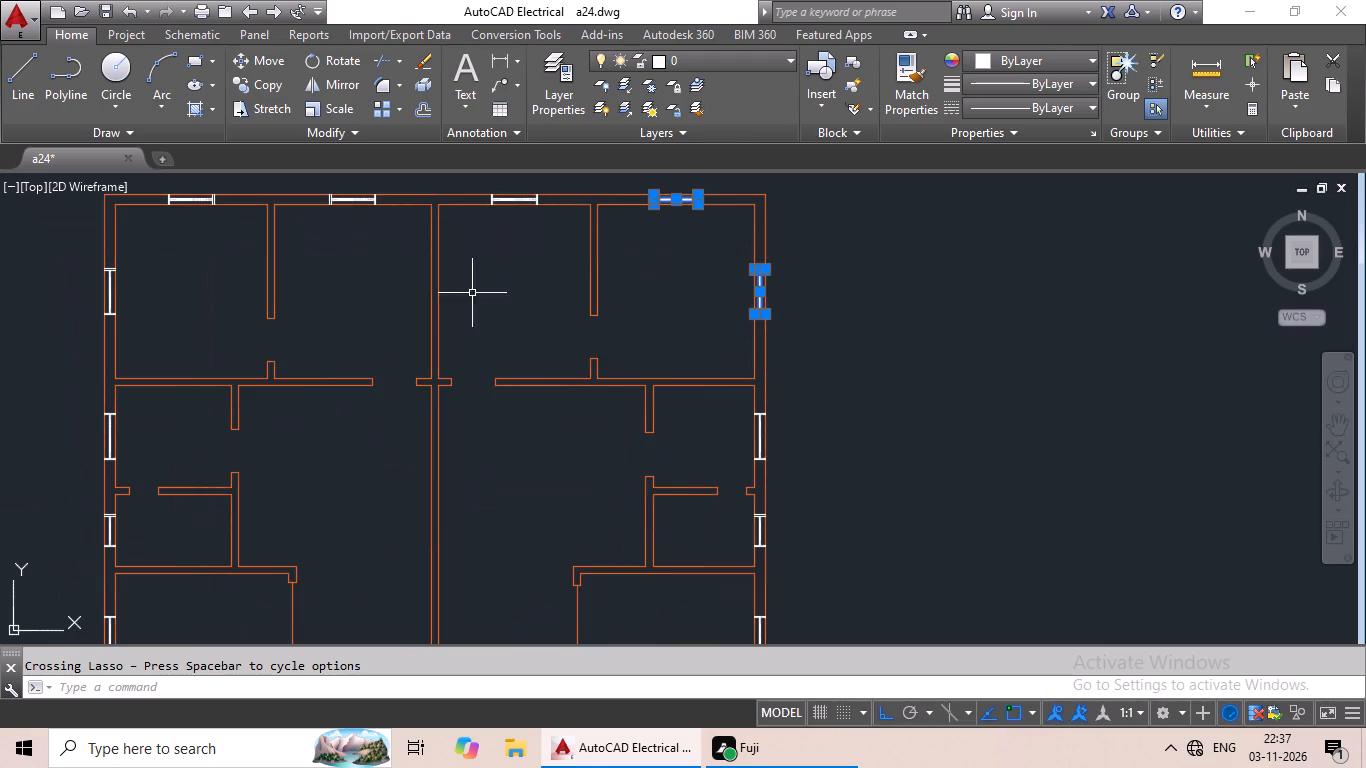
pyautogui.moveTo(343, 292); pyautogui.dragTo(507, 539, button='middle')
pyautogui.scroll(7, 539, 446)
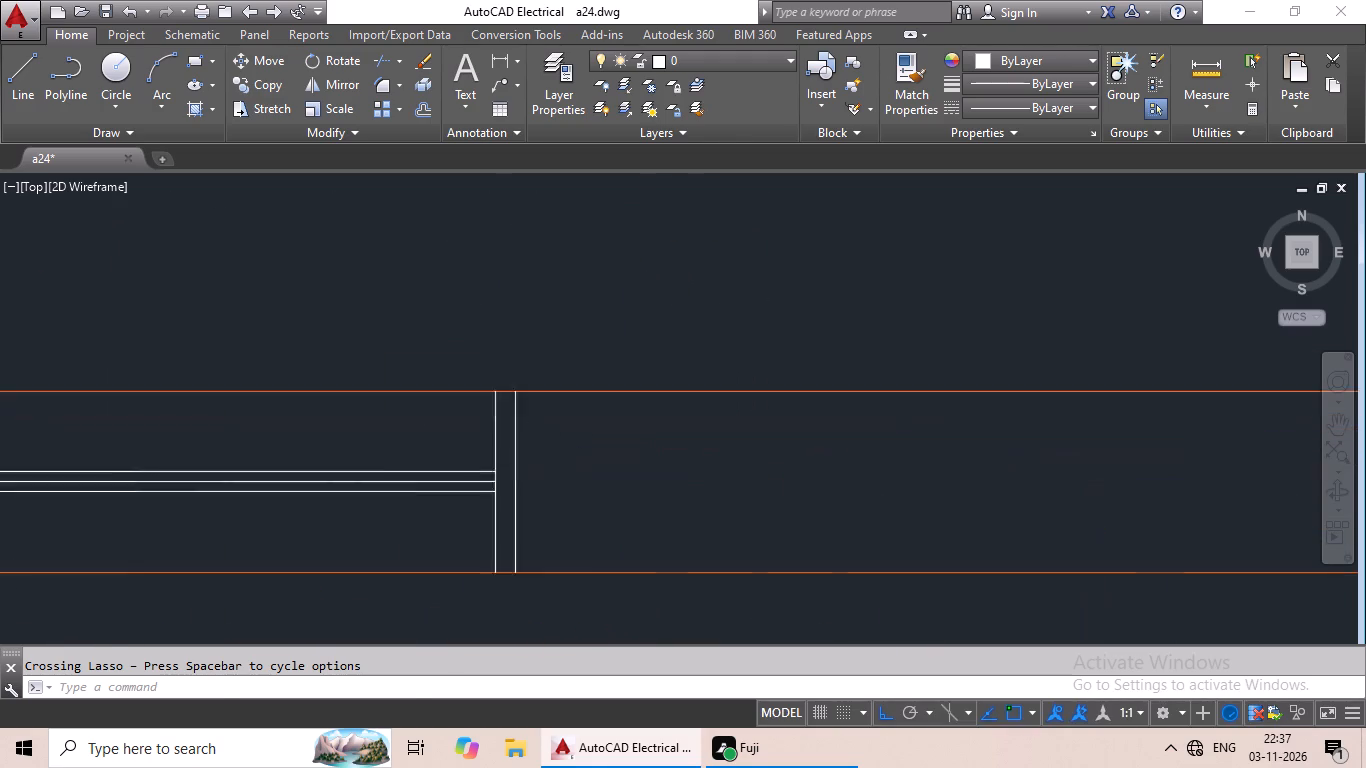
pyautogui.moveTo(559, 464); pyautogui.dragTo(245, 480)
pyautogui.moveTo(270, 476); pyautogui.dragTo(983, 554, button='middle')
pyautogui.click(411, 491)
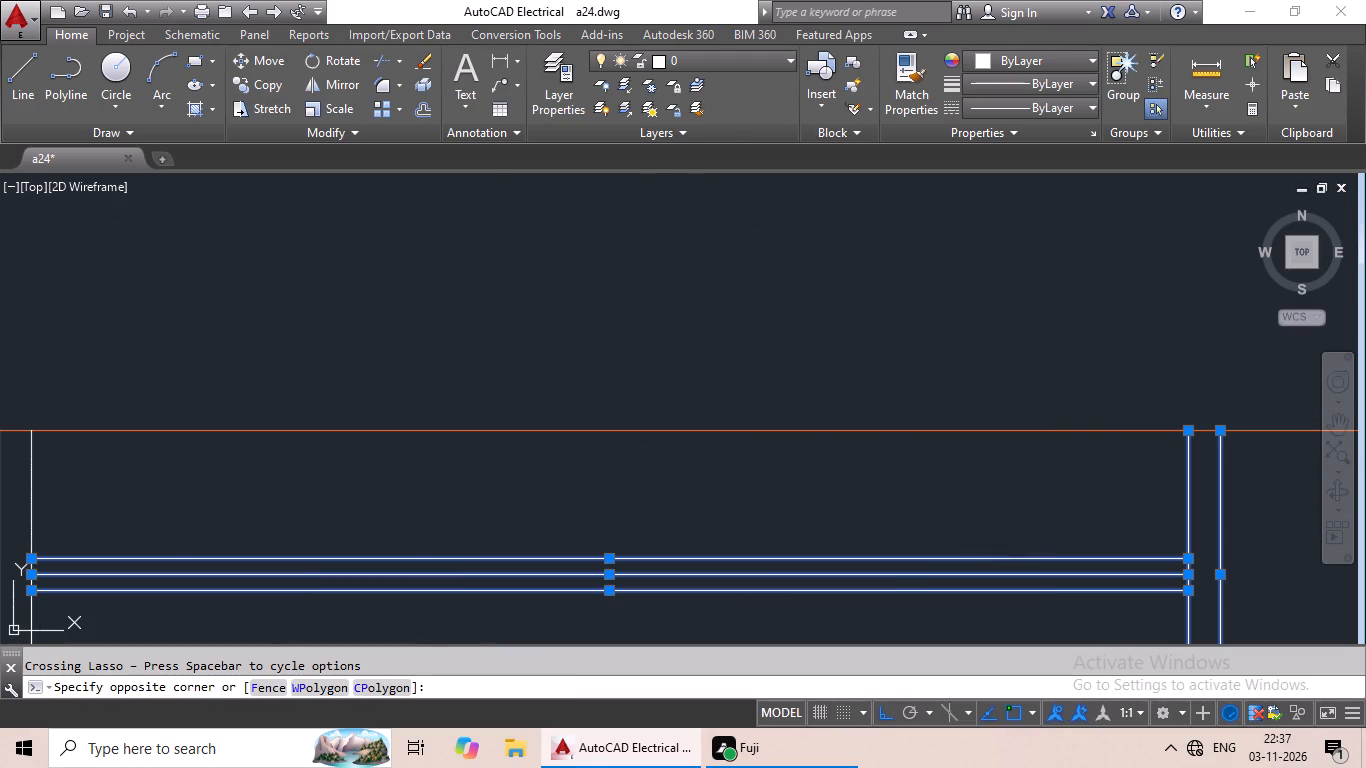
pyautogui.scroll(-1, 408, 505)
pyautogui.moveTo(408, 505); pyautogui.dragTo(686, 501, button='middle')
pyautogui.moveTo(625, 489); pyautogui.dragTo(313, 481)
pyautogui.moveTo(548, 498); pyautogui.dragTo(333, 475)
pyautogui.scroll(-2, 381, 485)
pyautogui.moveTo(468, 632); pyautogui.dragTo(580, 426, button='middle')
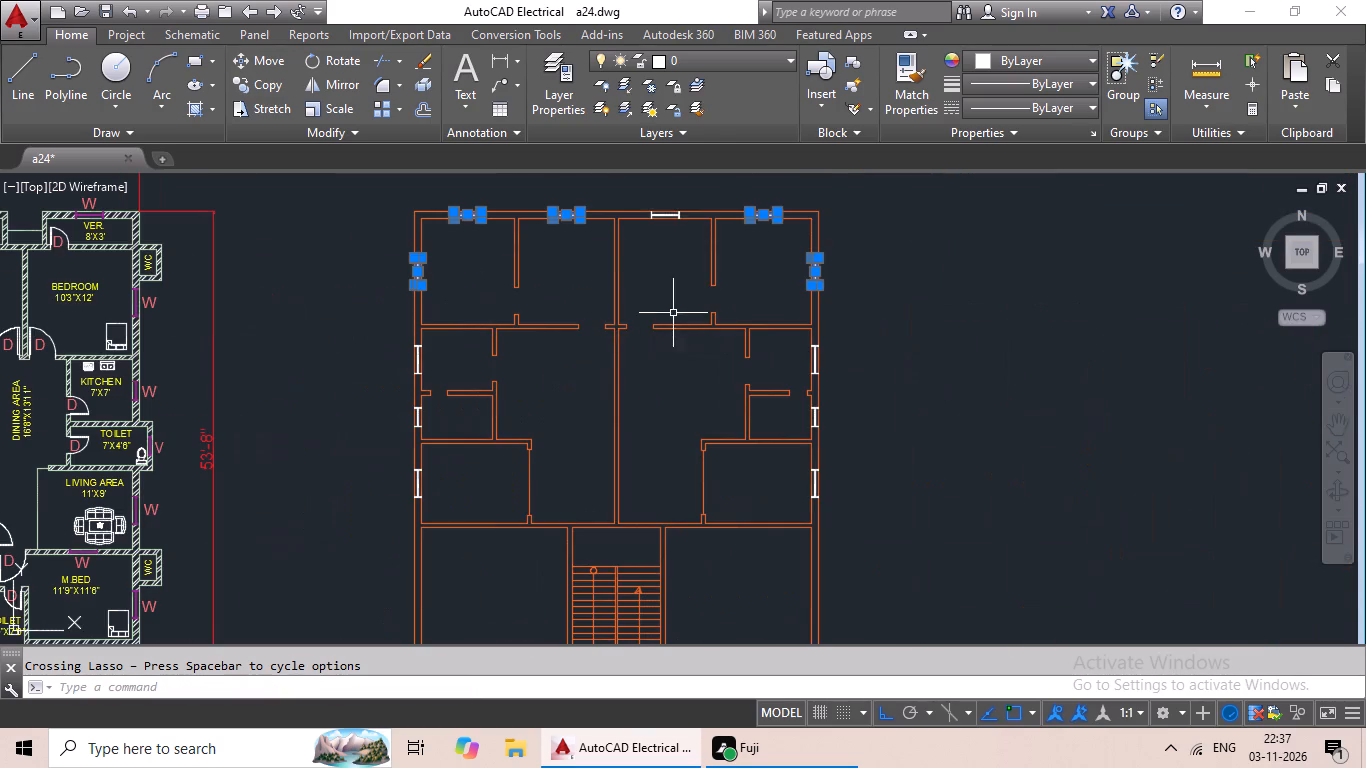
# Add all lines of the top outer wall window immediately right of the central dividing wall to the selection.
pyautogui.scroll(4, 685, 188)
pyautogui.scroll(3, 630, 367)
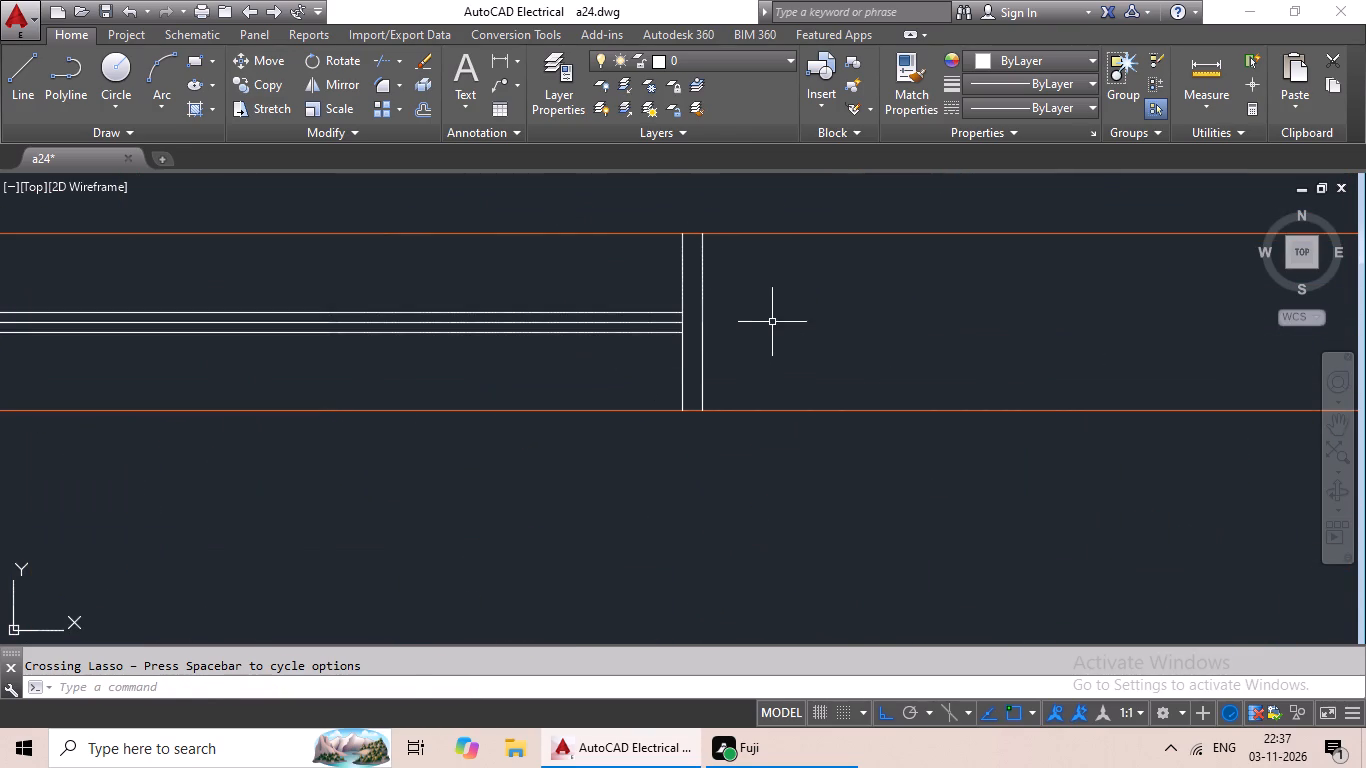
pyautogui.moveTo(773, 319); pyautogui.dragTo(433, 276)
pyautogui.moveTo(433, 280); pyautogui.dragTo(955, 366, button='middle')
pyautogui.moveTo(565, 369); pyautogui.dragTo(341, 336)
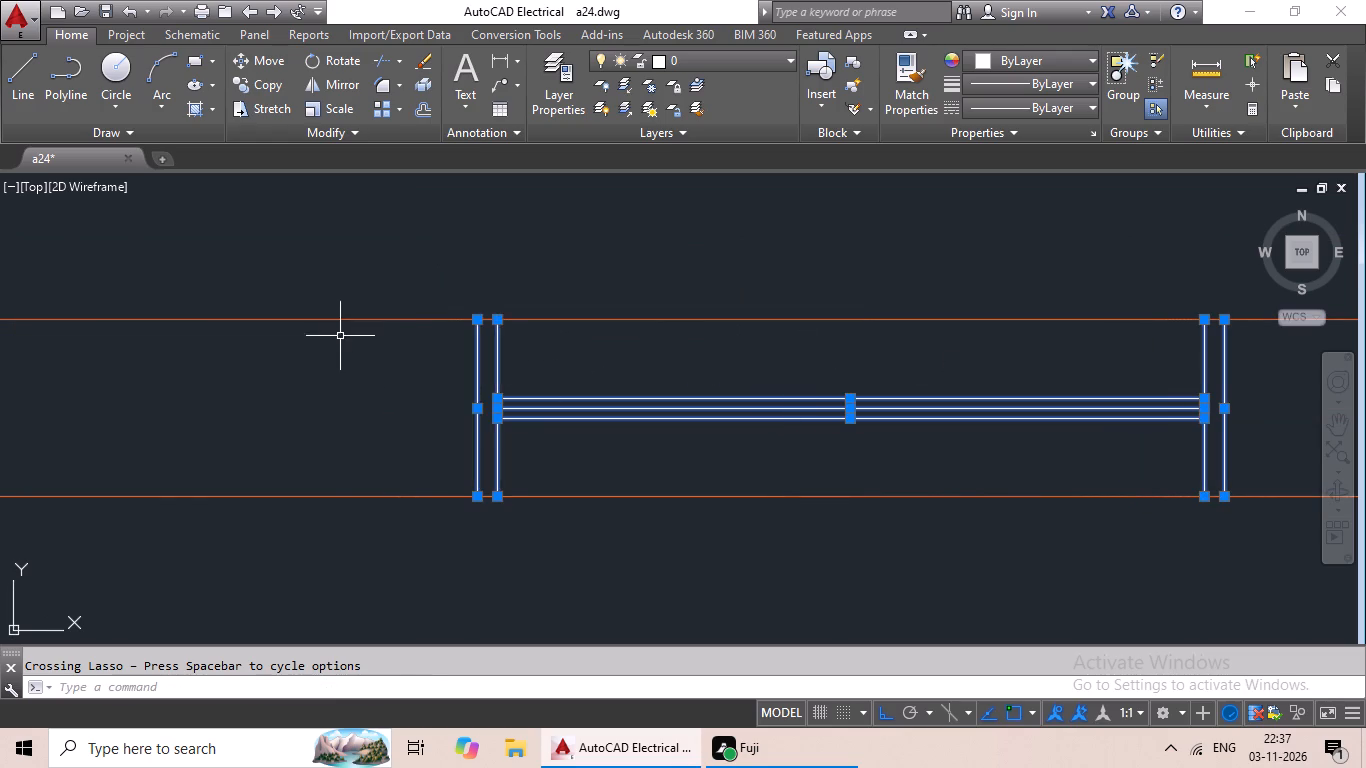
# Add the right outer wall window of the space directly below the upper right room to the selection.
pyautogui.scroll(-2, 557, 388)
pyautogui.moveTo(562, 455); pyautogui.dragTo(523, 208, button='middle')
pyautogui.scroll(-2, 547, 237)
pyautogui.moveTo(577, 275); pyautogui.dragTo(390, 134, button='middle')
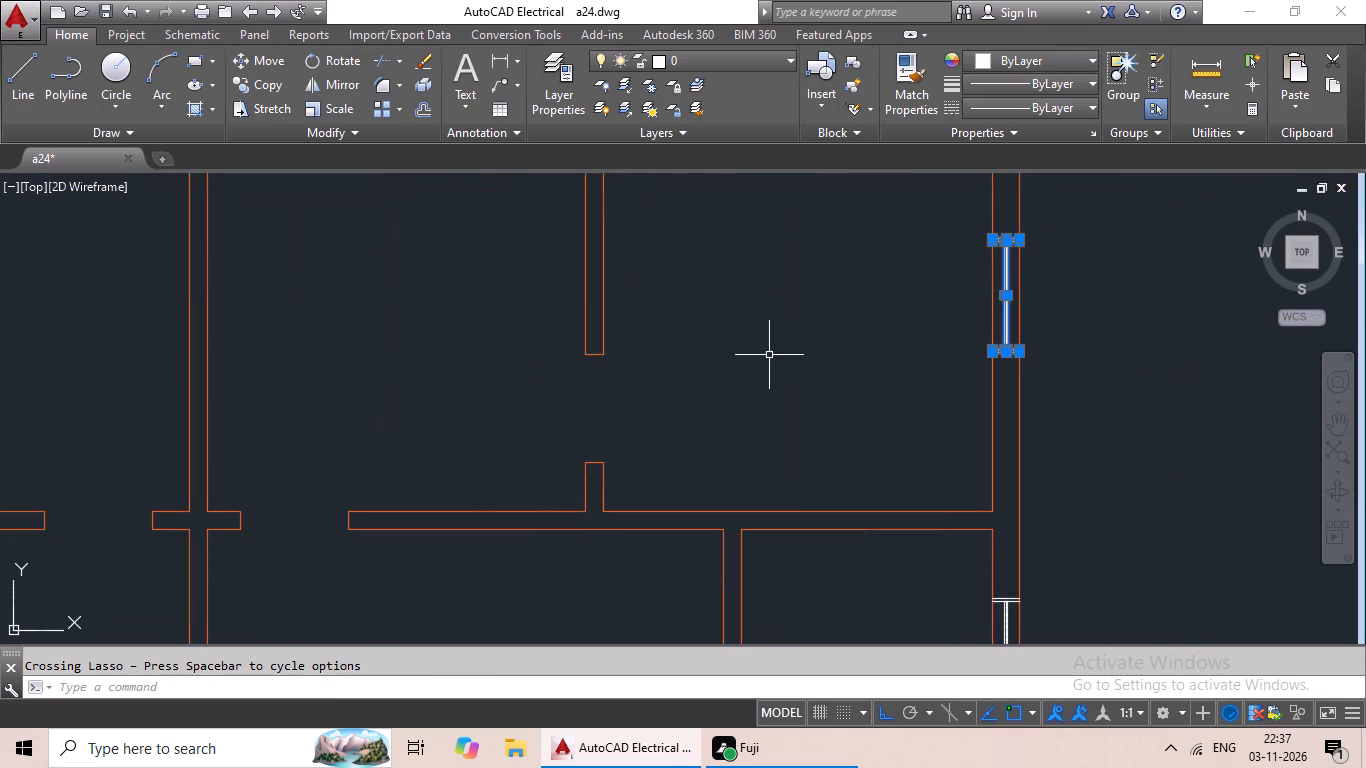
pyautogui.moveTo(769, 353); pyautogui.dragTo(728, 134, button='middle')
pyautogui.moveTo(770, 241); pyautogui.dragTo(619, 153, button='middle')
pyautogui.scroll(4, 846, 403)
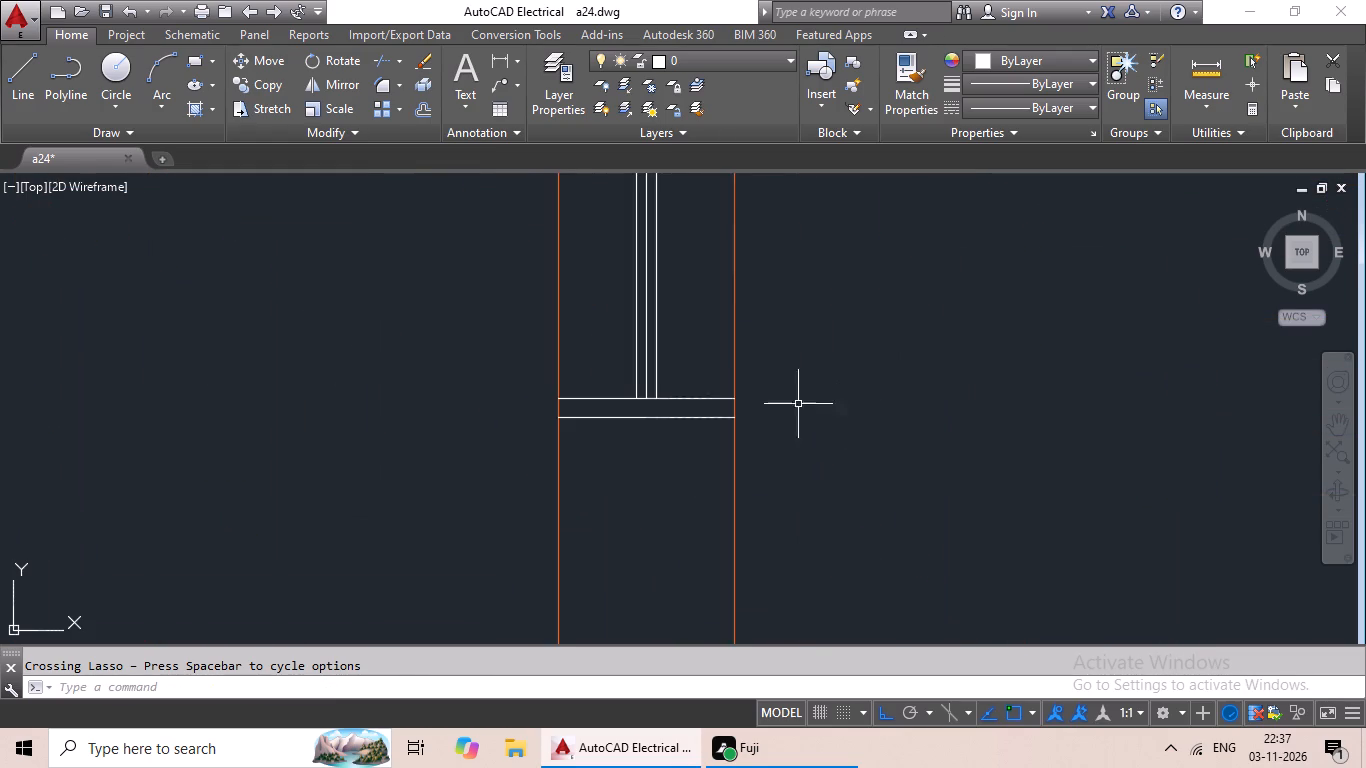
pyautogui.scroll(2, 682, 387)
pyautogui.moveTo(694, 335); pyautogui.dragTo(512, 345)
pyautogui.moveTo(657, 370); pyautogui.dragTo(657, 371, button='middle')
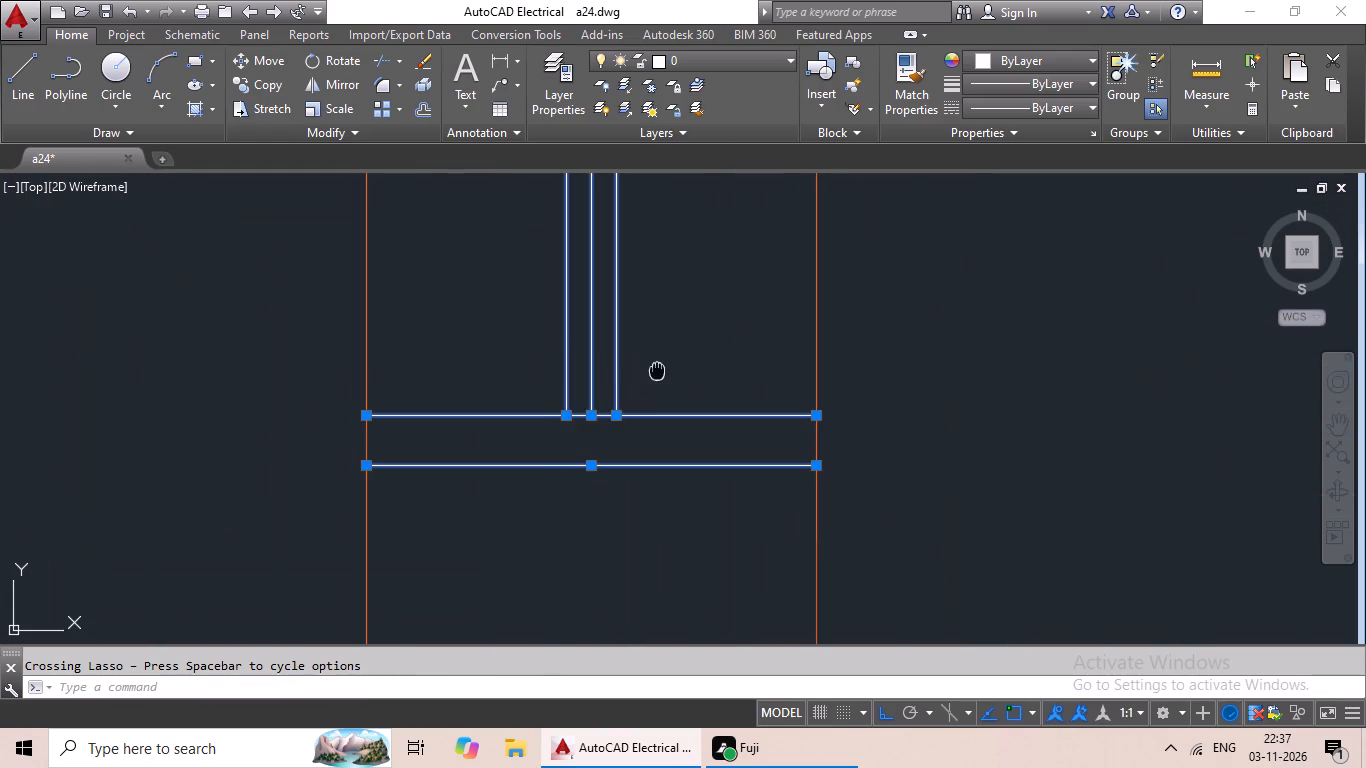
pyautogui.moveTo(657, 371); pyautogui.dragTo(466, 714, button='middle')
pyautogui.scroll(-2, 508, 541)
pyautogui.moveTo(493, 375); pyautogui.dragTo(424, 748, button='middle')
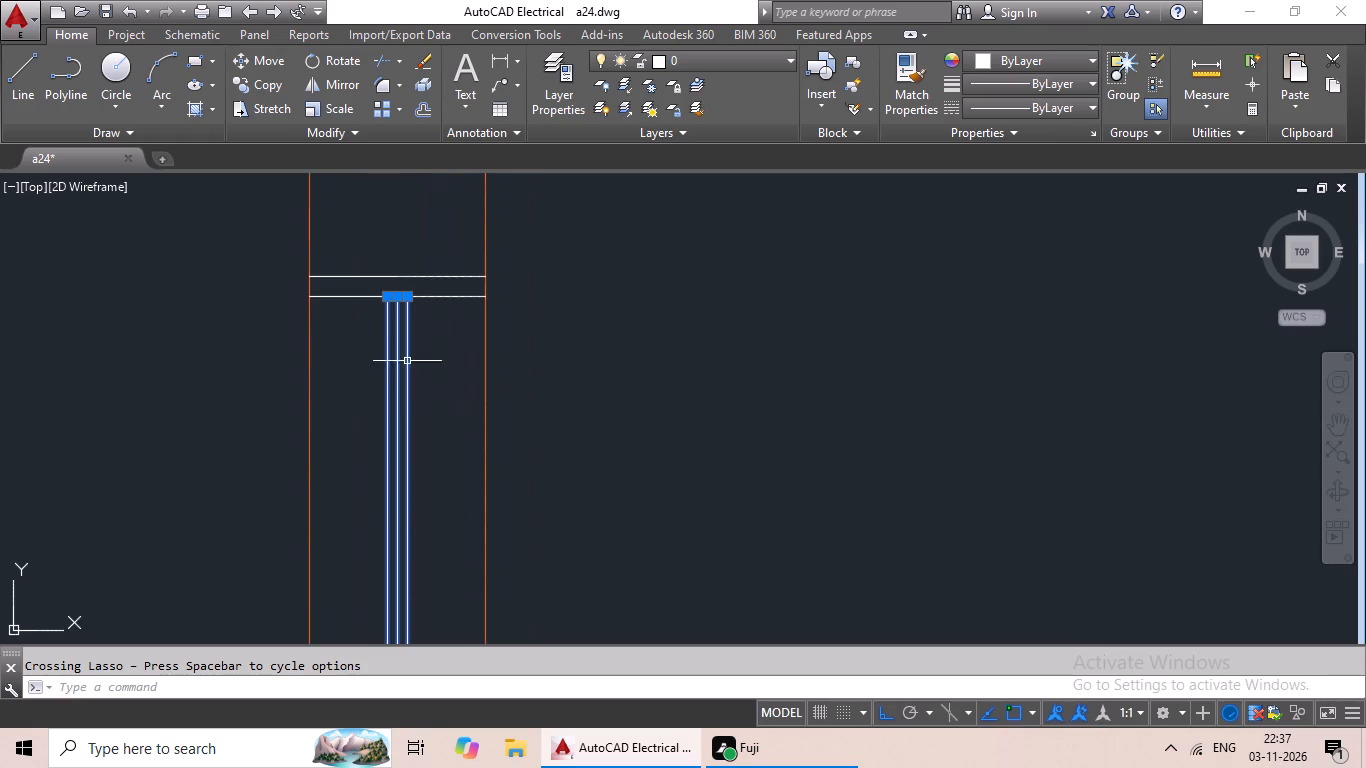
pyautogui.moveTo(425, 242); pyautogui.dragTo(436, 427)
# Add the matching left outer wall window, directly below the upper left room, to the selection.
pyautogui.scroll(-3, 437, 426)
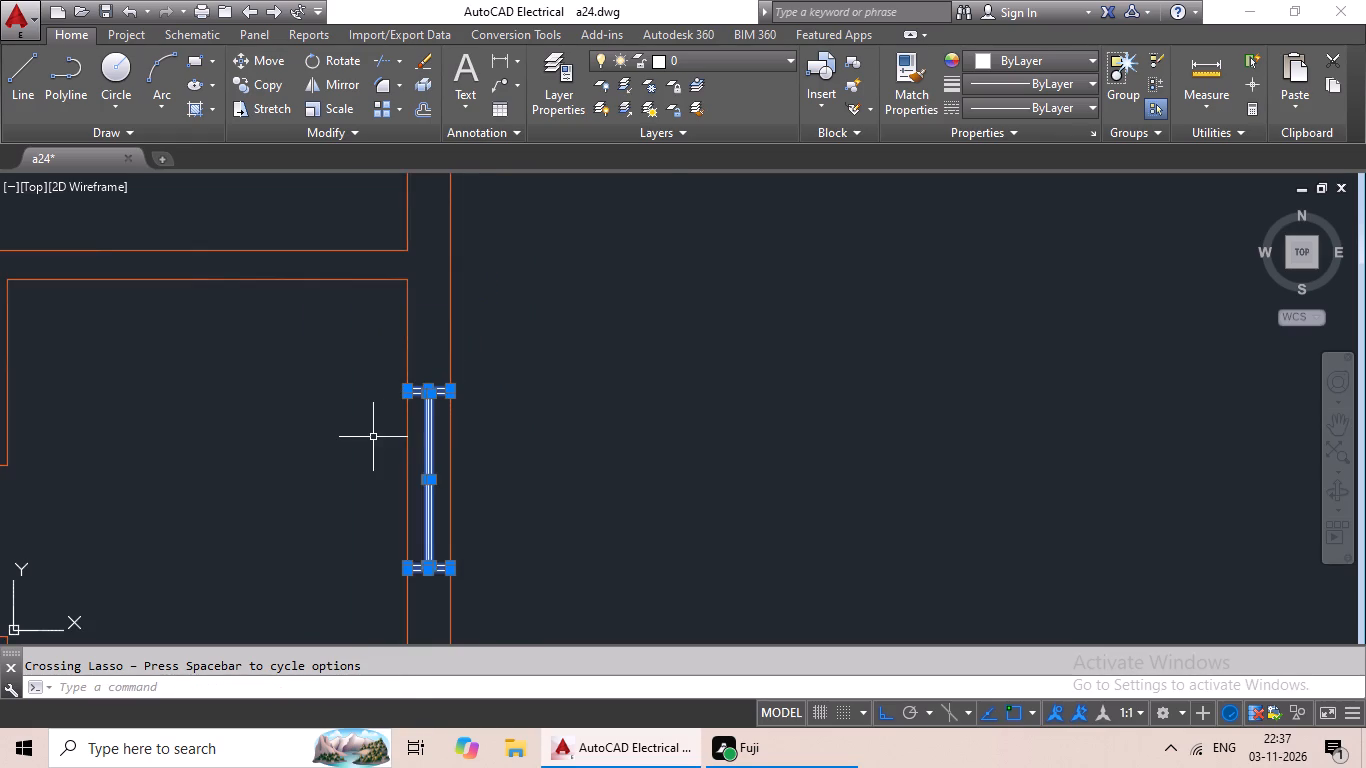
pyautogui.moveTo(372, 437); pyautogui.dragTo(593, 301, button='middle')
pyautogui.scroll(-3, 507, 352)
pyautogui.moveTo(449, 449); pyautogui.dragTo(959, 449, button='middle')
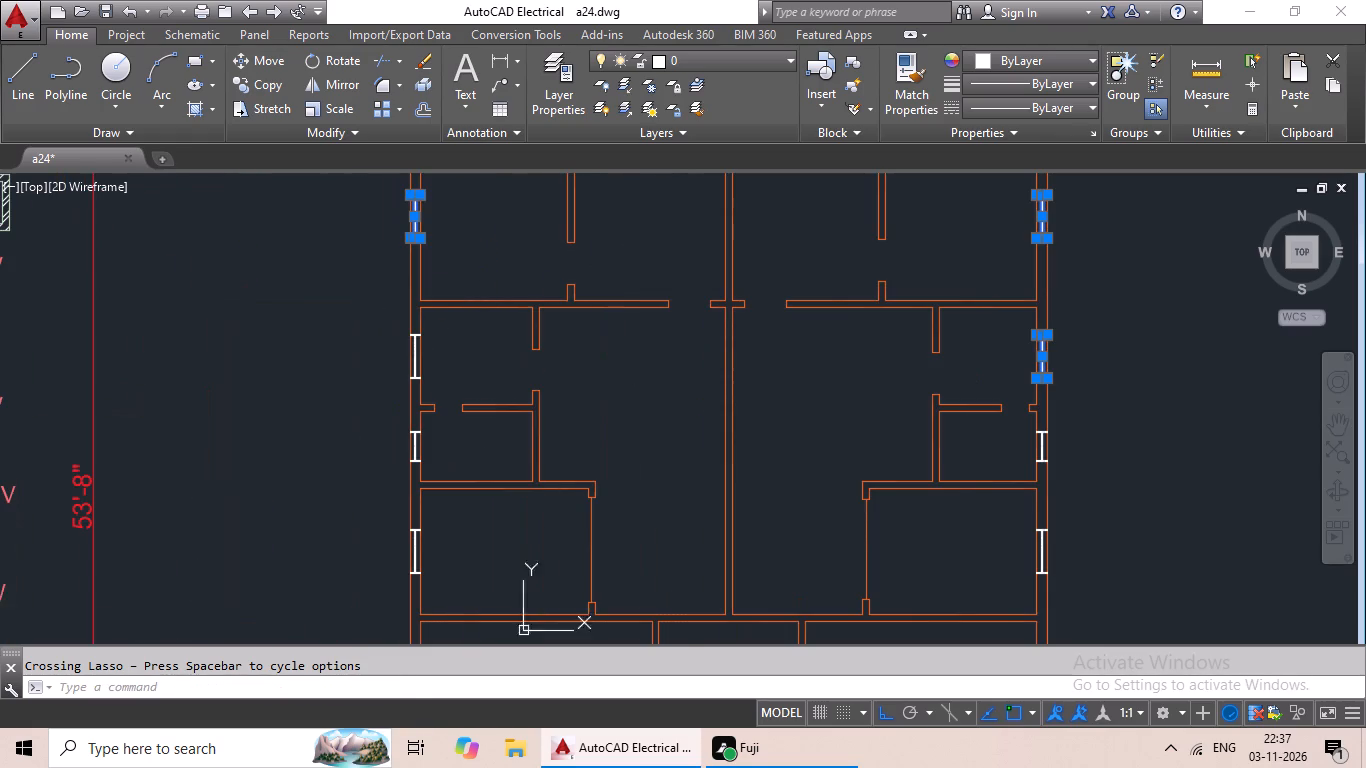
pyautogui.scroll(8, 422, 371)
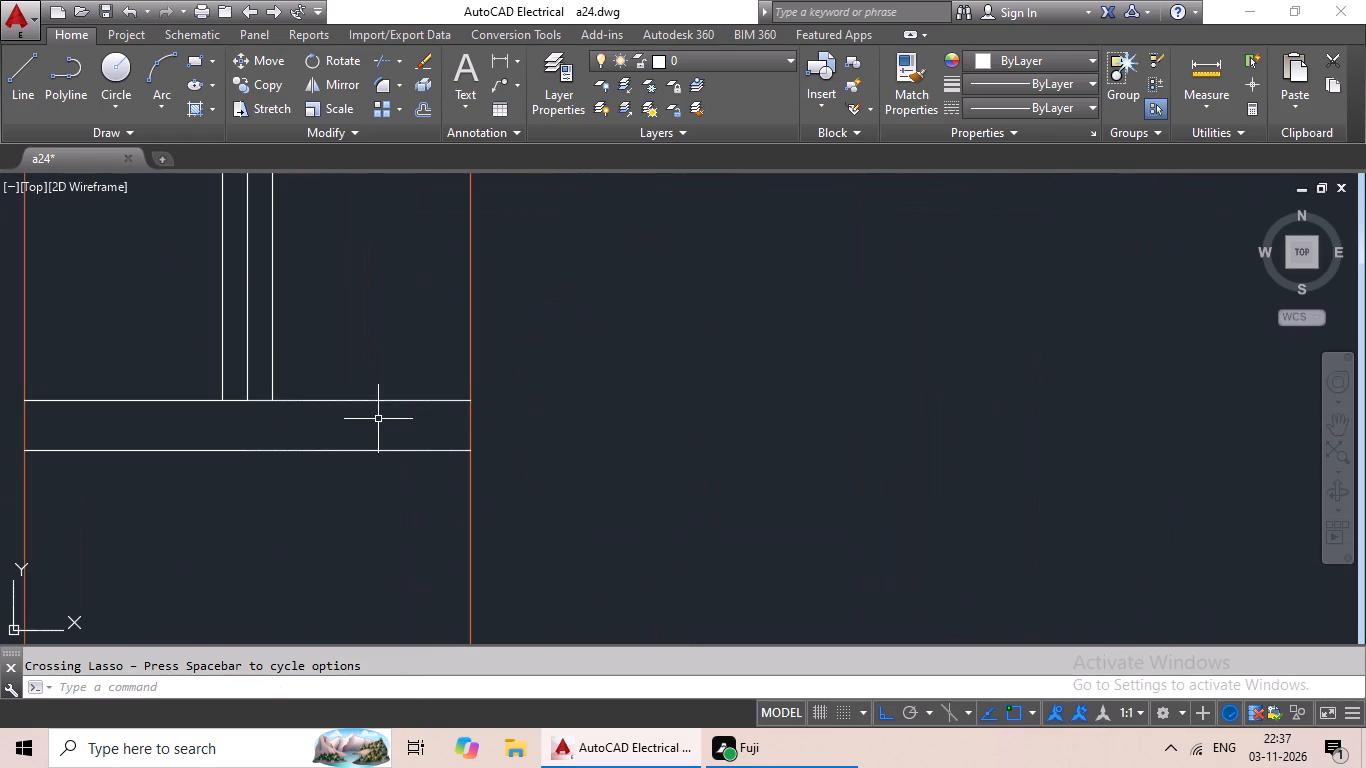
pyautogui.moveTo(390, 377); pyautogui.dragTo(198, 329)
pyautogui.scroll(-3, 301, 350)
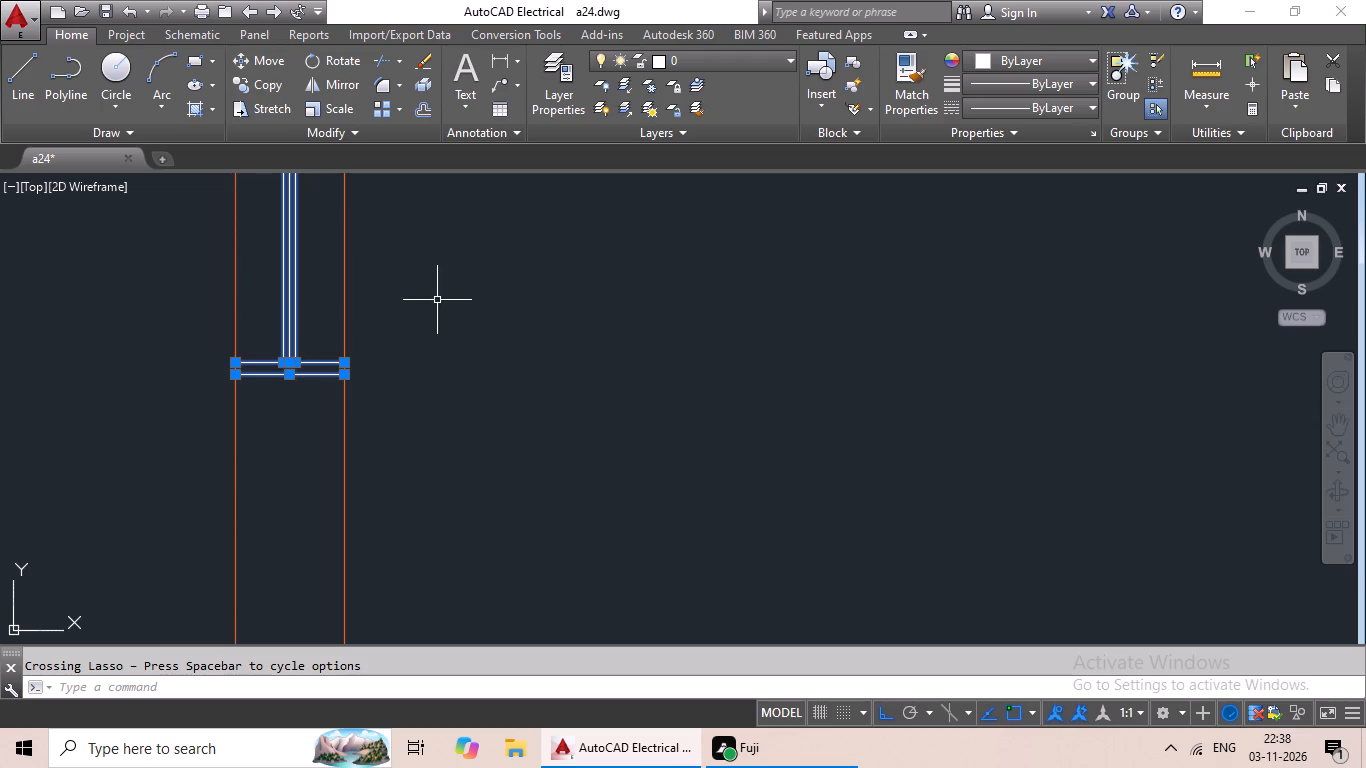
pyautogui.moveTo(441, 298); pyautogui.dragTo(382, 621, button='middle')
pyautogui.scroll(4, 262, 239)
pyautogui.moveTo(298, 197); pyautogui.dragTo(241, 295)
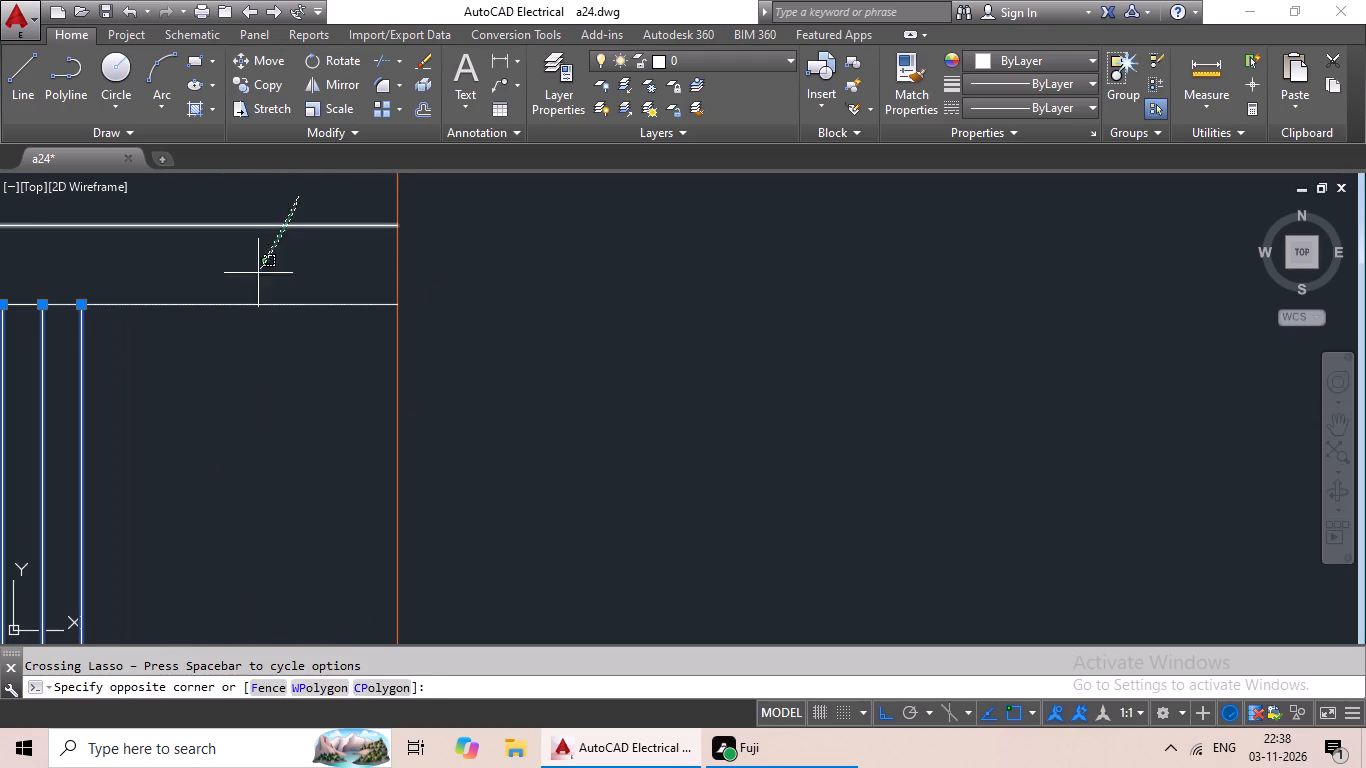
pyautogui.moveTo(241, 295); pyautogui.dragTo(153, 383)
# Add the short window of the small enclosed room on the left outer wall to the selection.
pyautogui.scroll(-3, 476, 432)
pyautogui.scroll(-2, 629, 426)
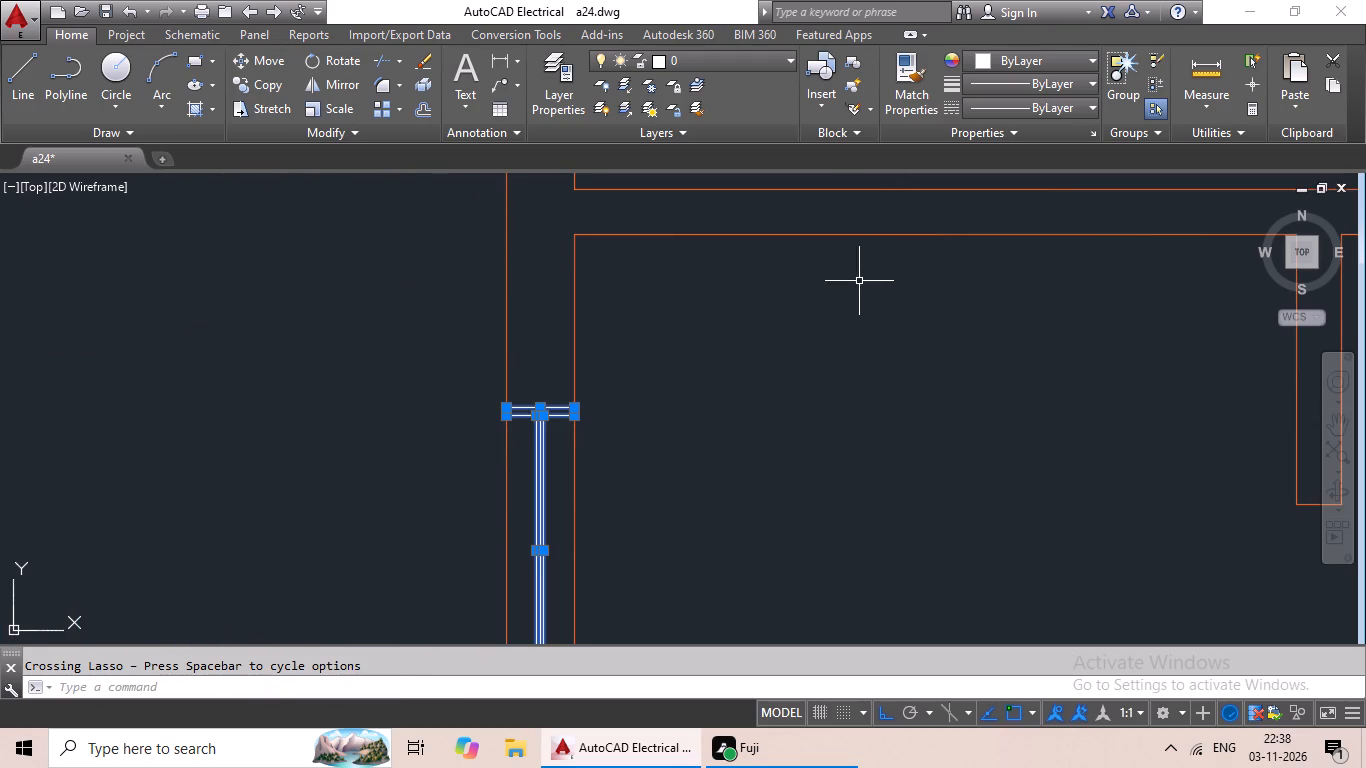
pyautogui.scroll(-3, 827, 354)
pyautogui.moveTo(905, 425); pyautogui.dragTo(850, 307, button='middle')
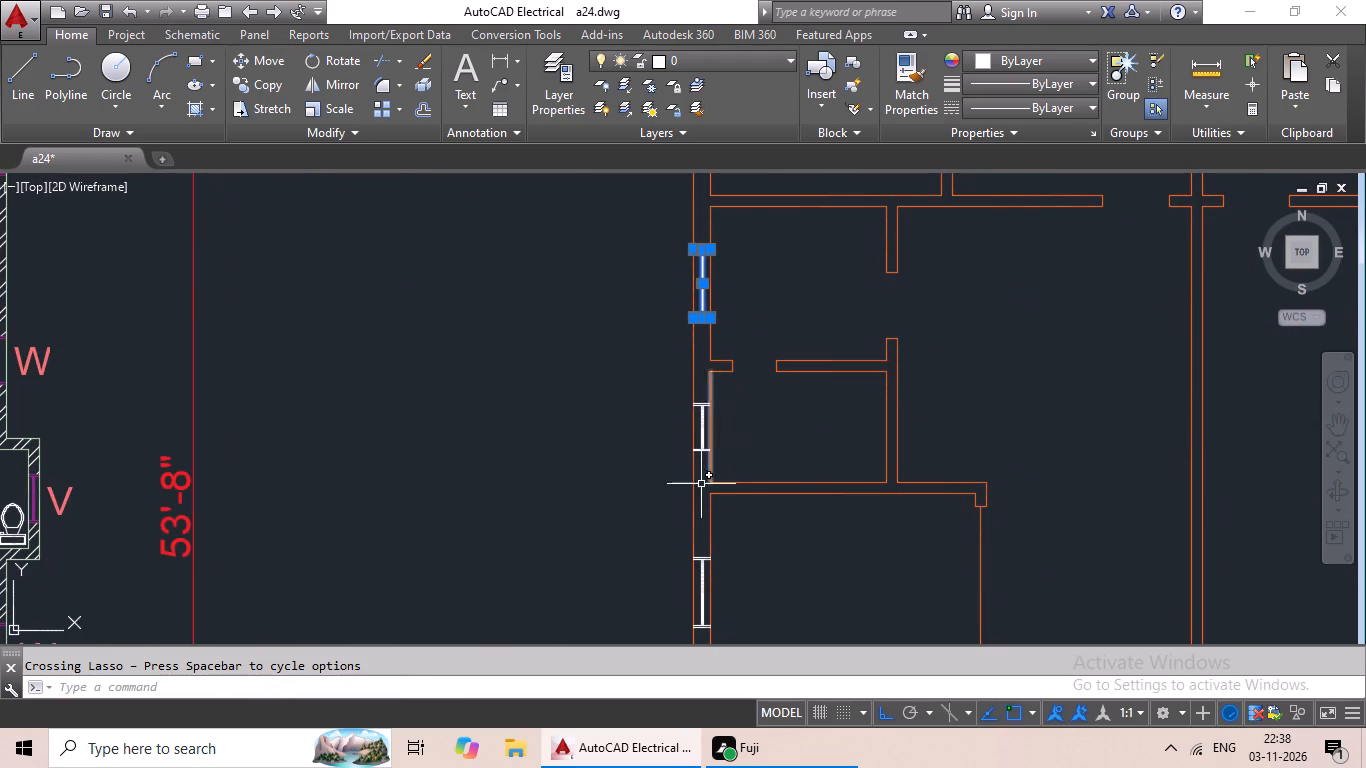
pyautogui.scroll(4, 699, 483)
pyautogui.scroll(3, 708, 275)
pyautogui.moveTo(712, 265); pyautogui.dragTo(579, 358)
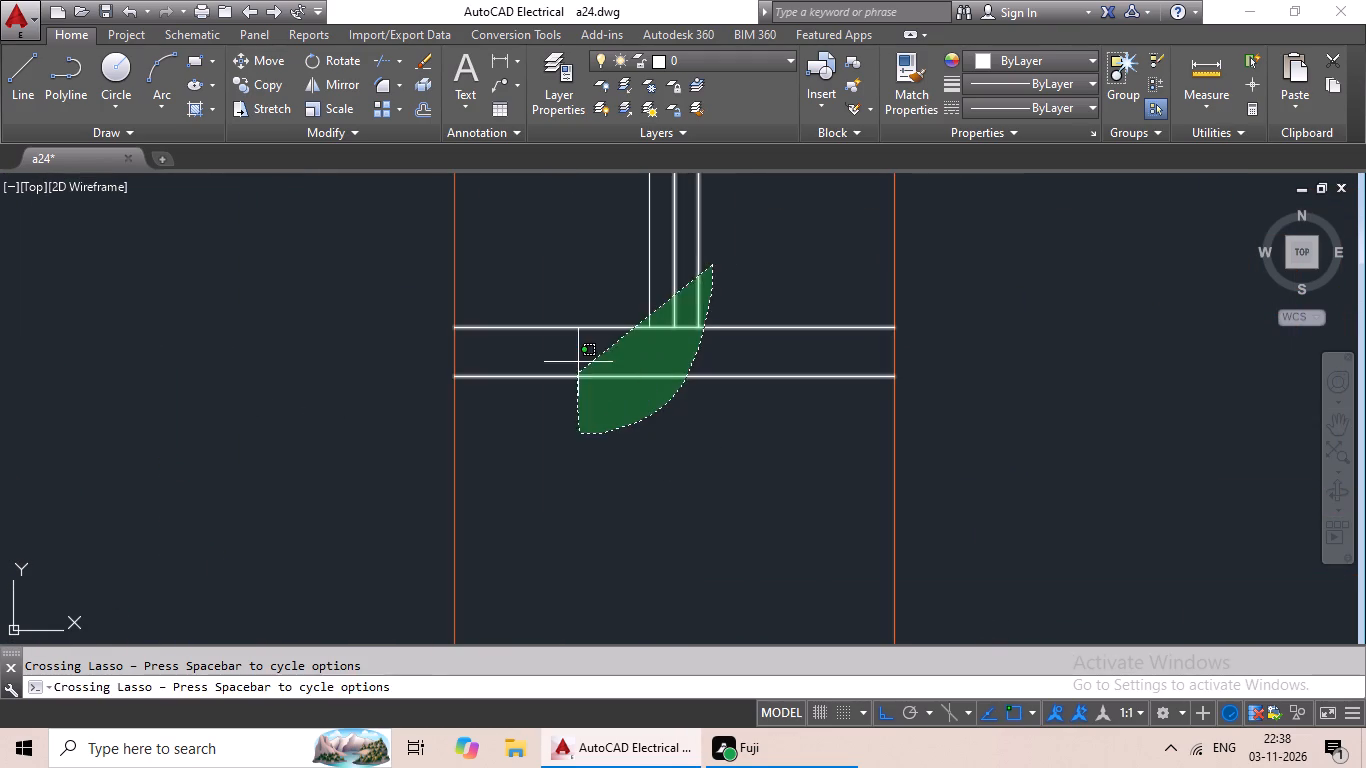
pyautogui.moveTo(579, 358); pyautogui.dragTo(586, 333)
pyautogui.scroll(-4, 801, 269)
pyautogui.moveTo(876, 256); pyautogui.dragTo(755, 498, button='middle')
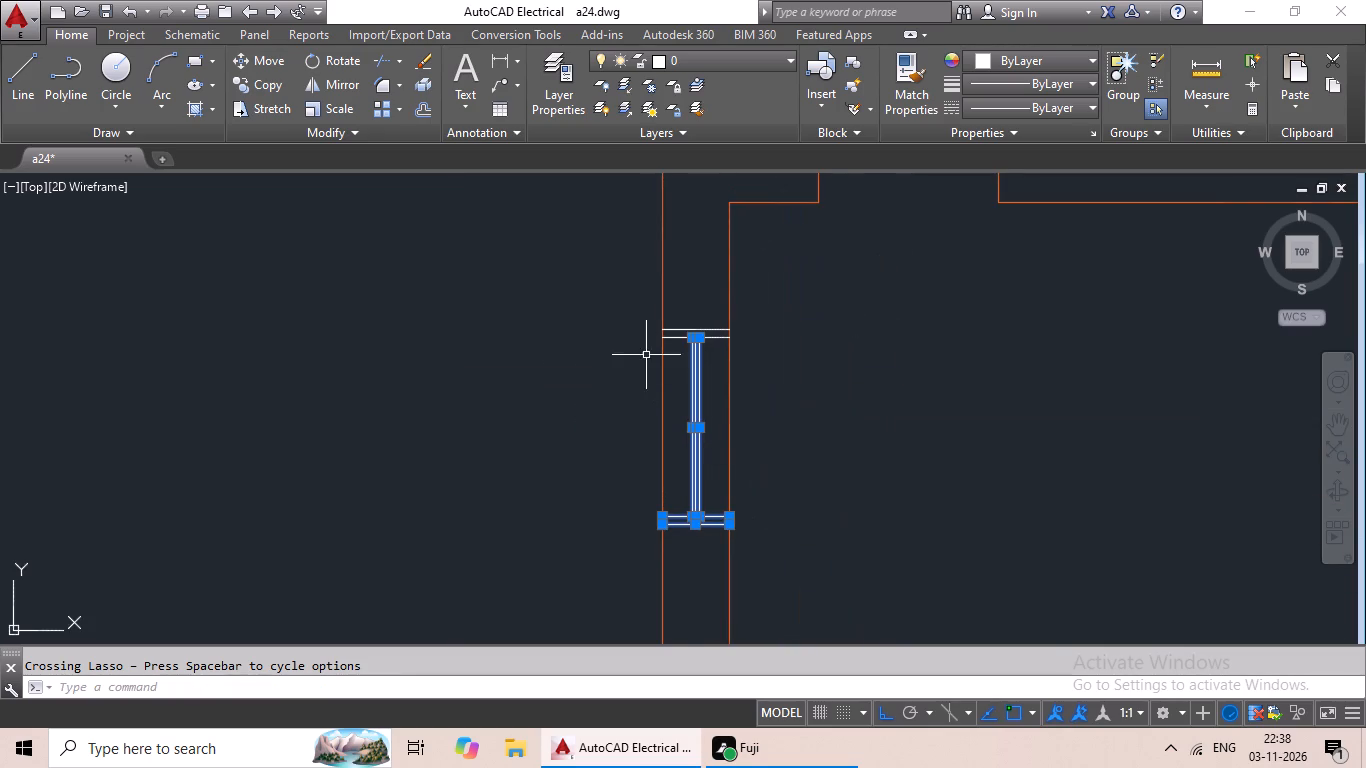
pyautogui.scroll(5, 696, 339)
pyautogui.moveTo(851, 235); pyautogui.dragTo(780, 402)
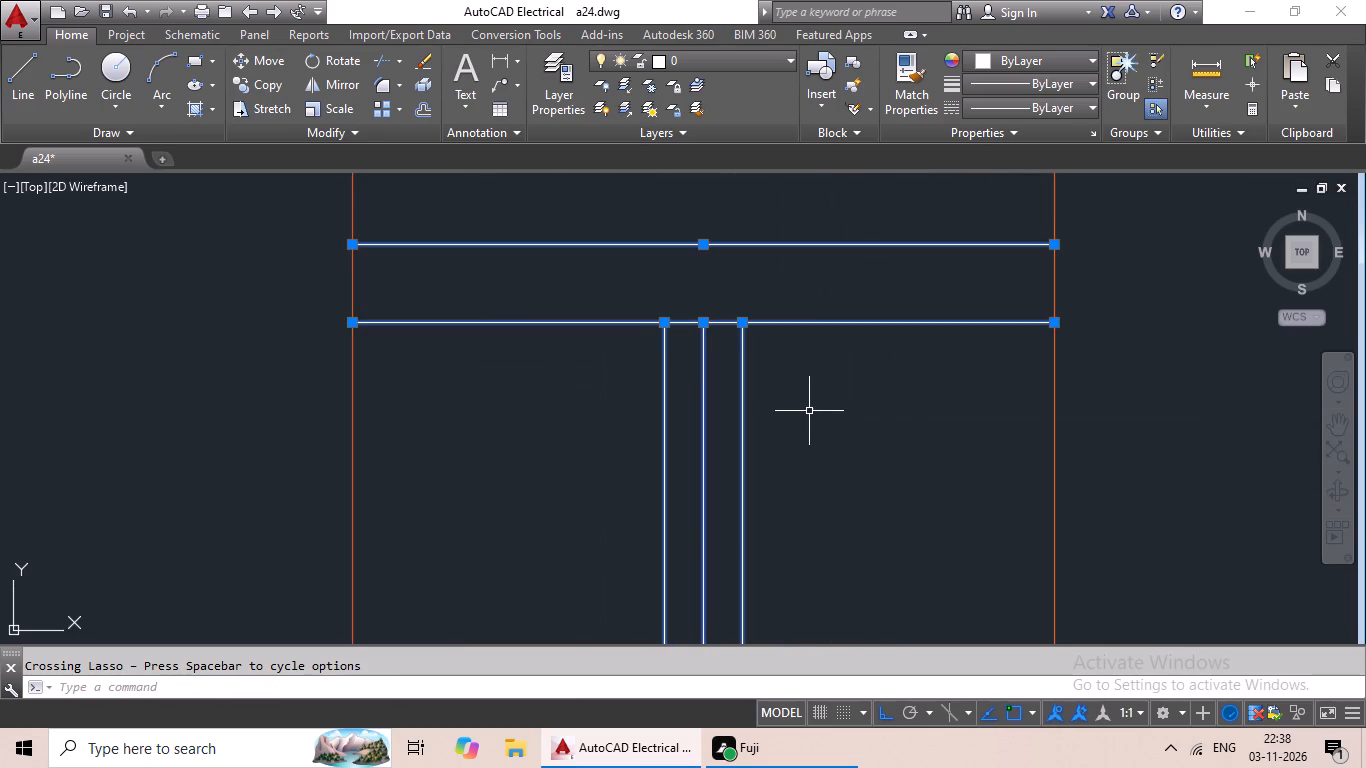
# Add the short window of the small enclosed room on the right outer wall to the selection.
pyautogui.scroll(-2, 862, 427)
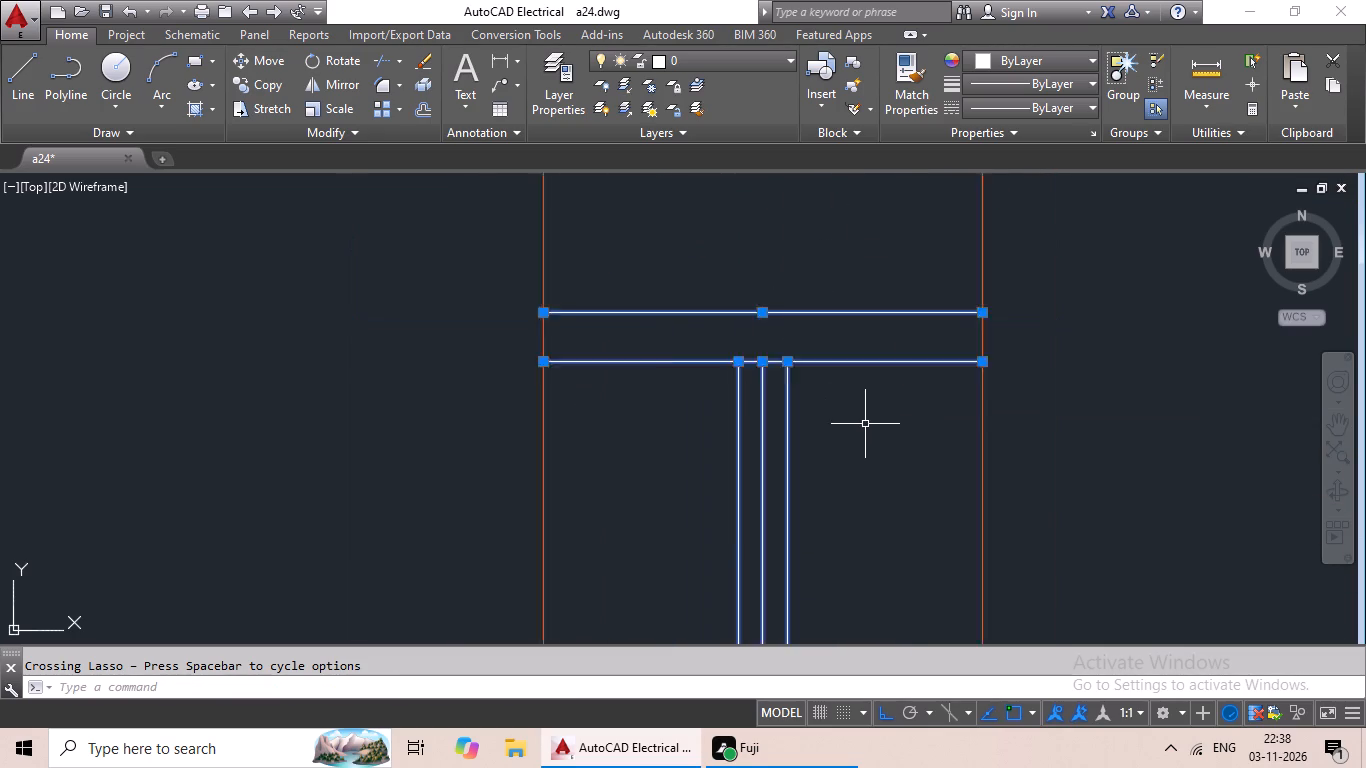
pyautogui.scroll(-1, 866, 423)
pyautogui.scroll(-3, 1018, 440)
pyautogui.moveTo(1021, 441); pyautogui.dragTo(510, 374, button='middle')
pyautogui.scroll(-2, 622, 380)
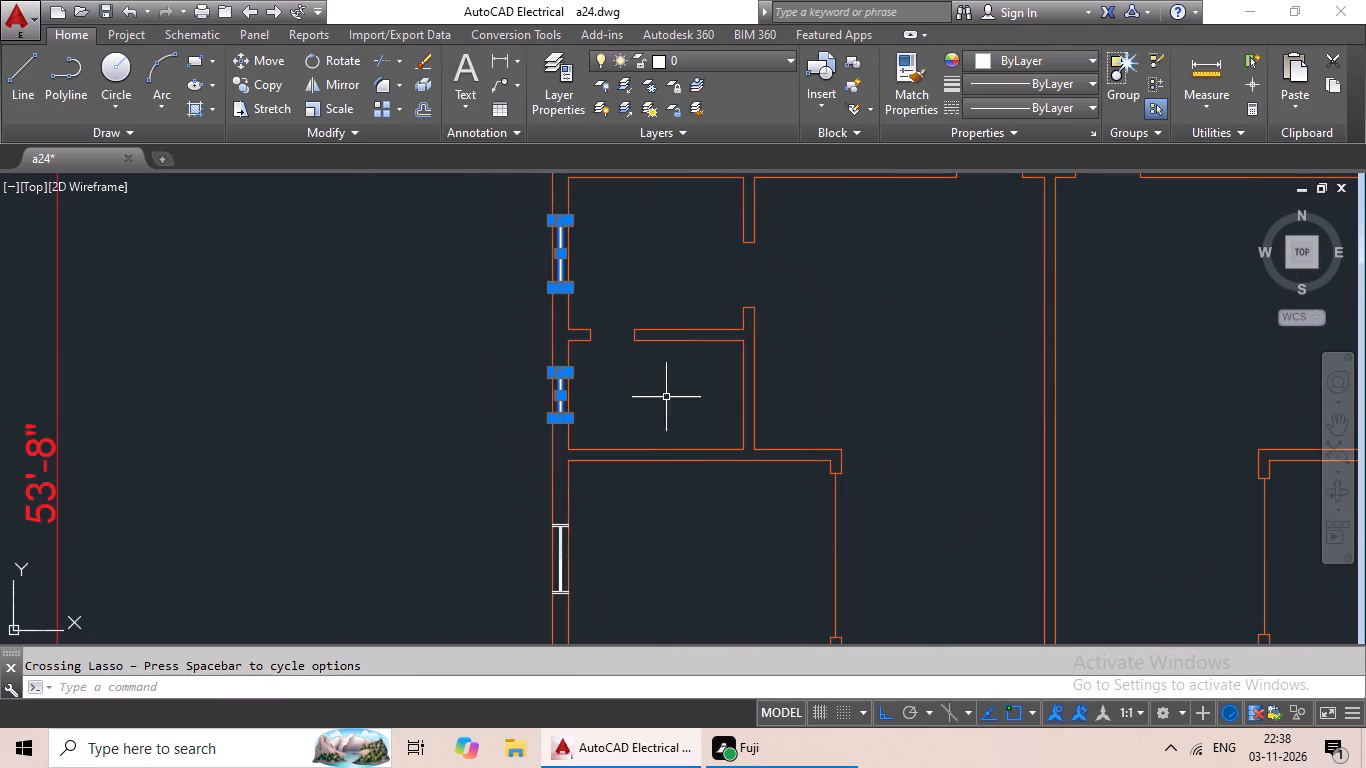
pyautogui.moveTo(833, 396); pyautogui.dragTo(328, 333, button='middle')
pyautogui.scroll(-1, 535, 374)
pyautogui.scroll(5, 860, 338)
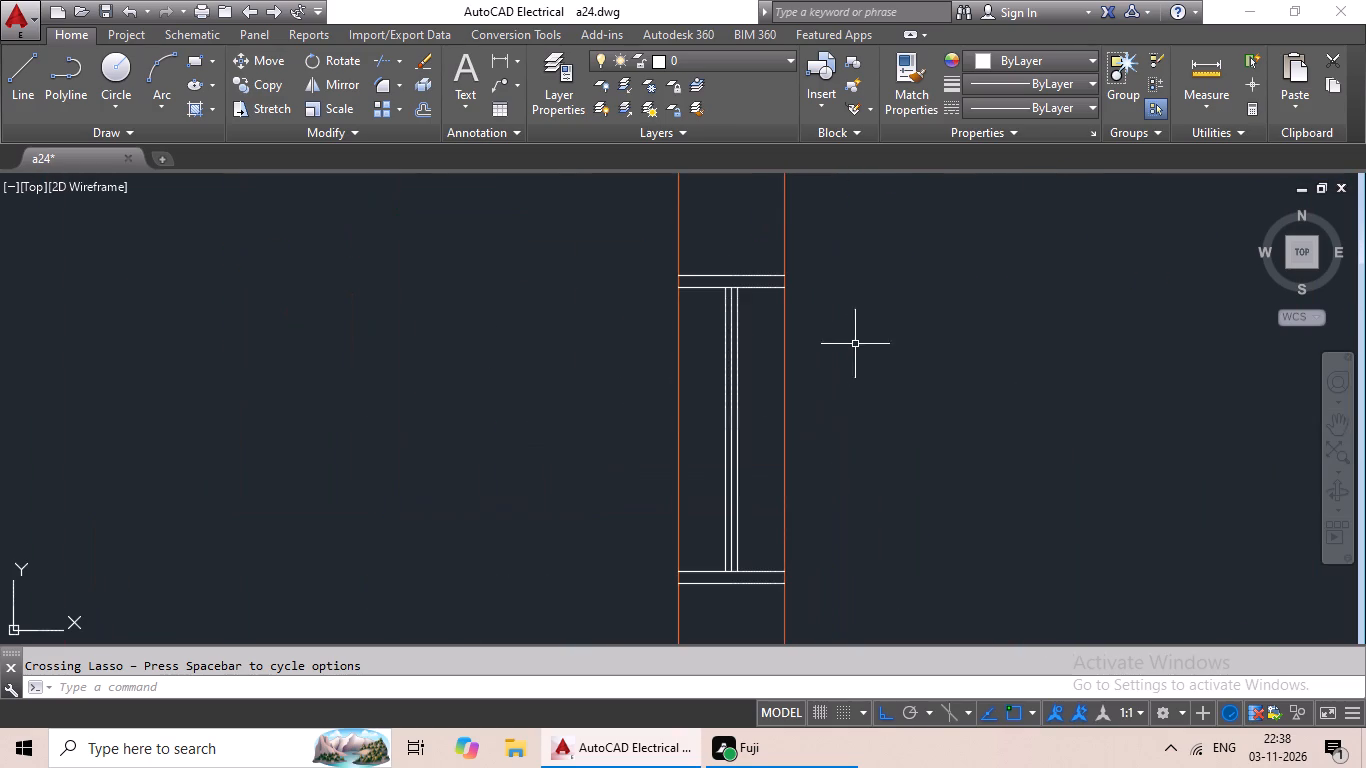
pyautogui.moveTo(751, 467); pyautogui.dragTo(734, 294, button='middle')
pyautogui.scroll(2, 701, 415)
pyautogui.moveTo(793, 253); pyautogui.dragTo(657, 302)
pyautogui.moveTo(680, 299); pyautogui.dragTo(546, 724, button='middle')
pyautogui.moveTo(680, 415); pyautogui.dragTo(523, 766, button='middle')
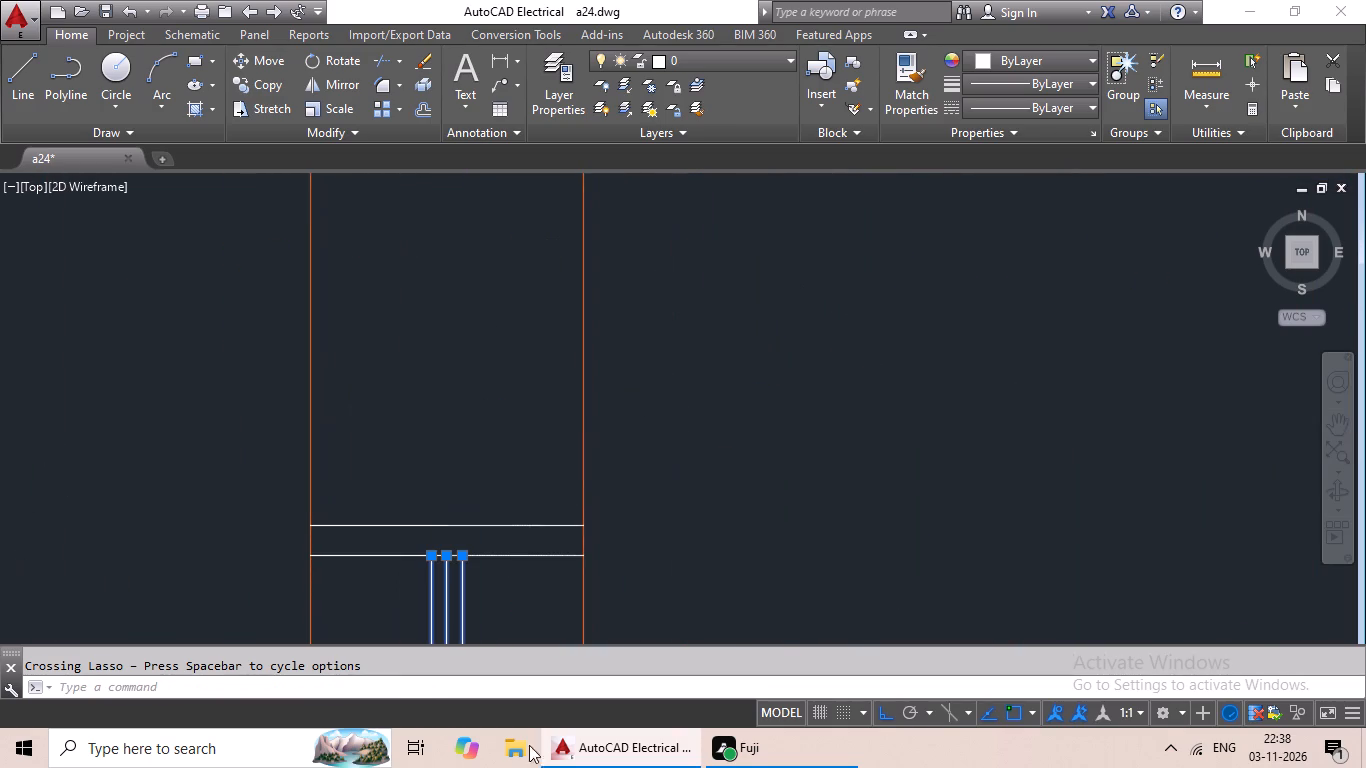
pyautogui.moveTo(506, 442); pyautogui.dragTo(438, 609)
# Add the right outer wall window of the larger room below the small enclosed room to the selection.
pyautogui.scroll(-3, 495, 601)
pyautogui.moveTo(495, 599); pyautogui.dragTo(489, 297, button='middle')
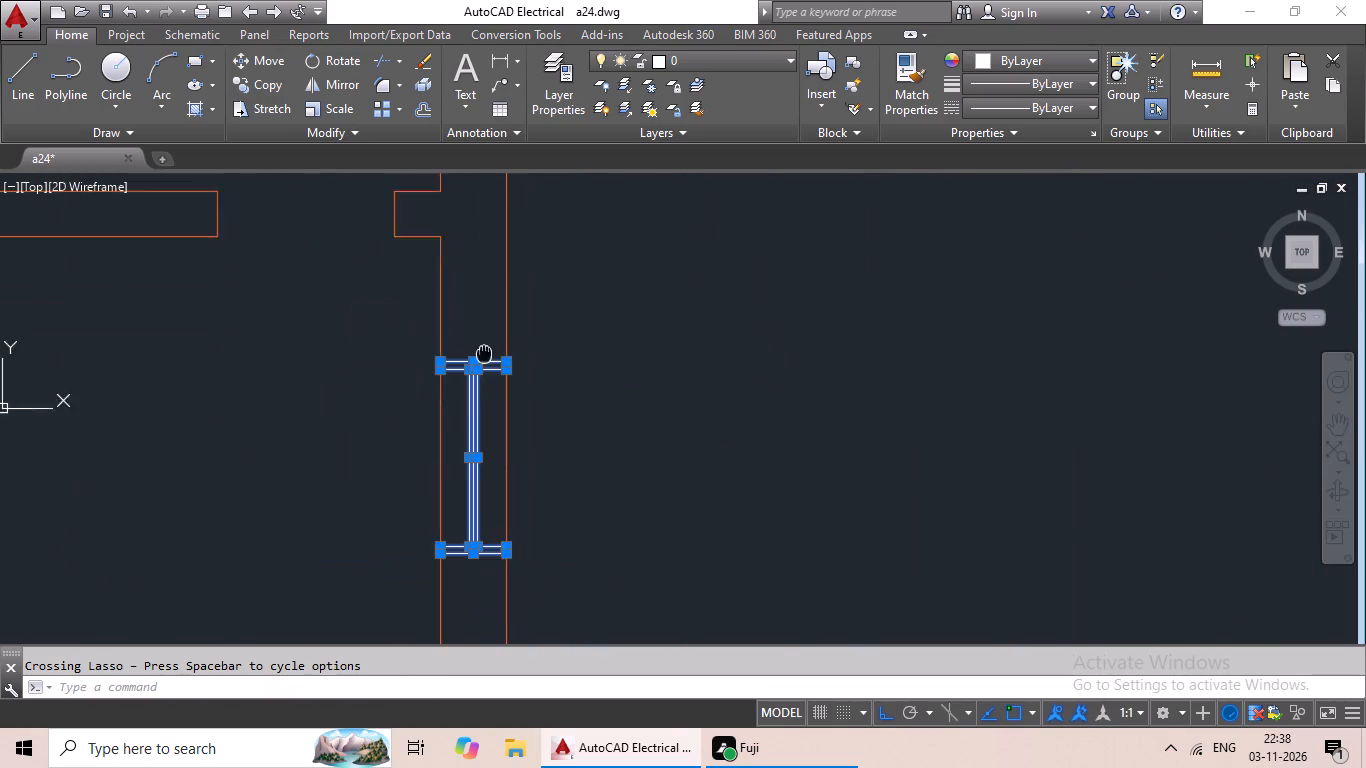
pyautogui.scroll(-3, 473, 469)
pyautogui.moveTo(460, 507); pyautogui.dragTo(510, 333, button='middle')
pyautogui.scroll(6, 521, 471)
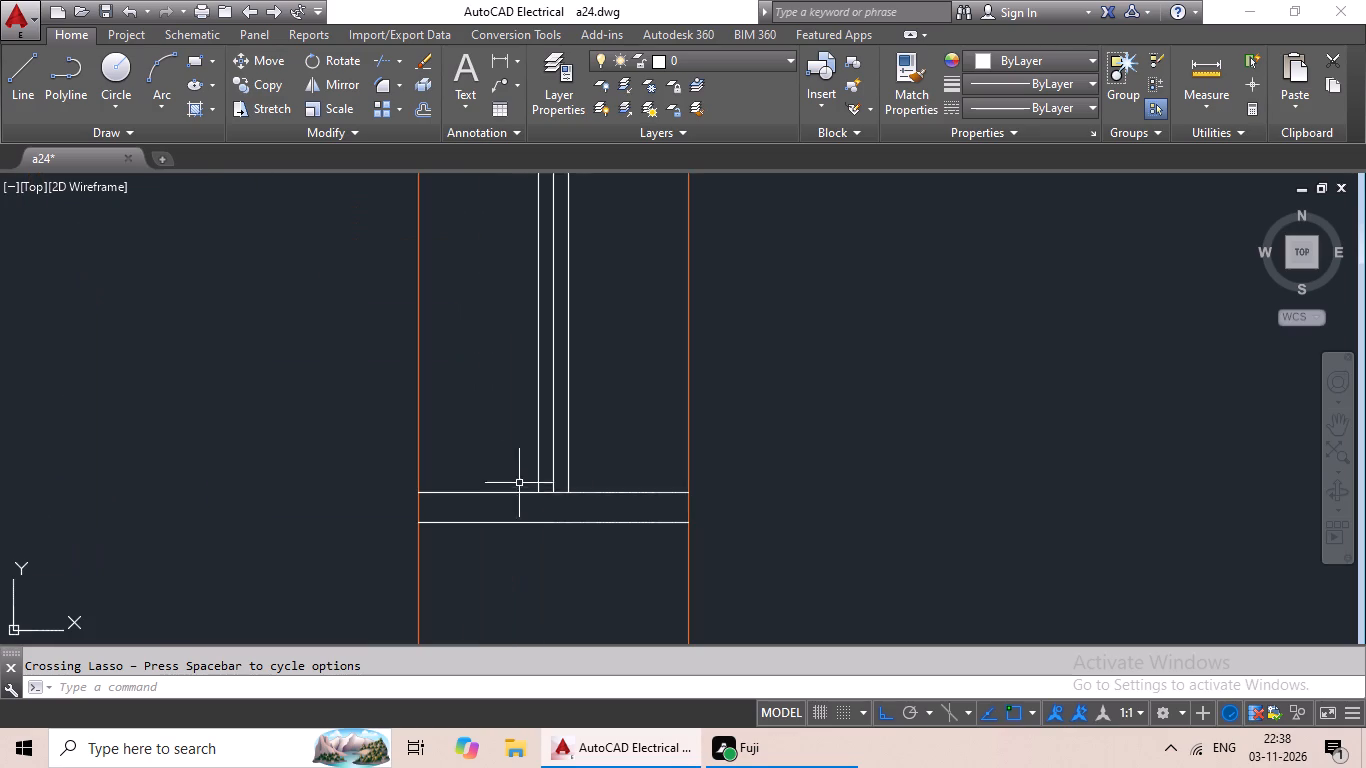
pyautogui.scroll(2, 570, 525)
pyautogui.moveTo(676, 408); pyautogui.dragTo(412, 347)
pyautogui.scroll(-2, 588, 412)
pyautogui.moveTo(587, 358); pyautogui.dragTo(449, 716, button='middle')
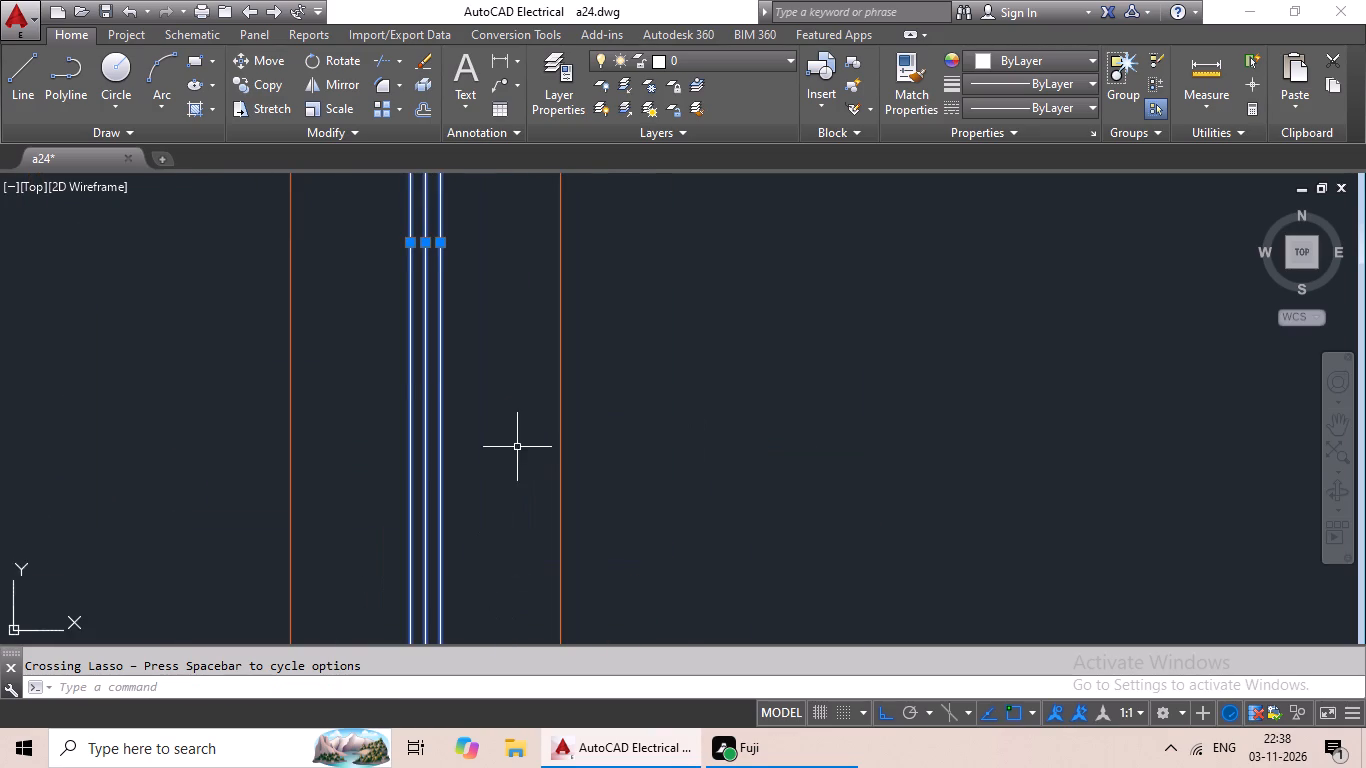
pyautogui.moveTo(517, 468); pyautogui.dragTo(493, 746, button='middle')
pyautogui.scroll(-1, 477, 523)
pyautogui.moveTo(477, 522); pyautogui.dragTo(430, 762, button='middle')
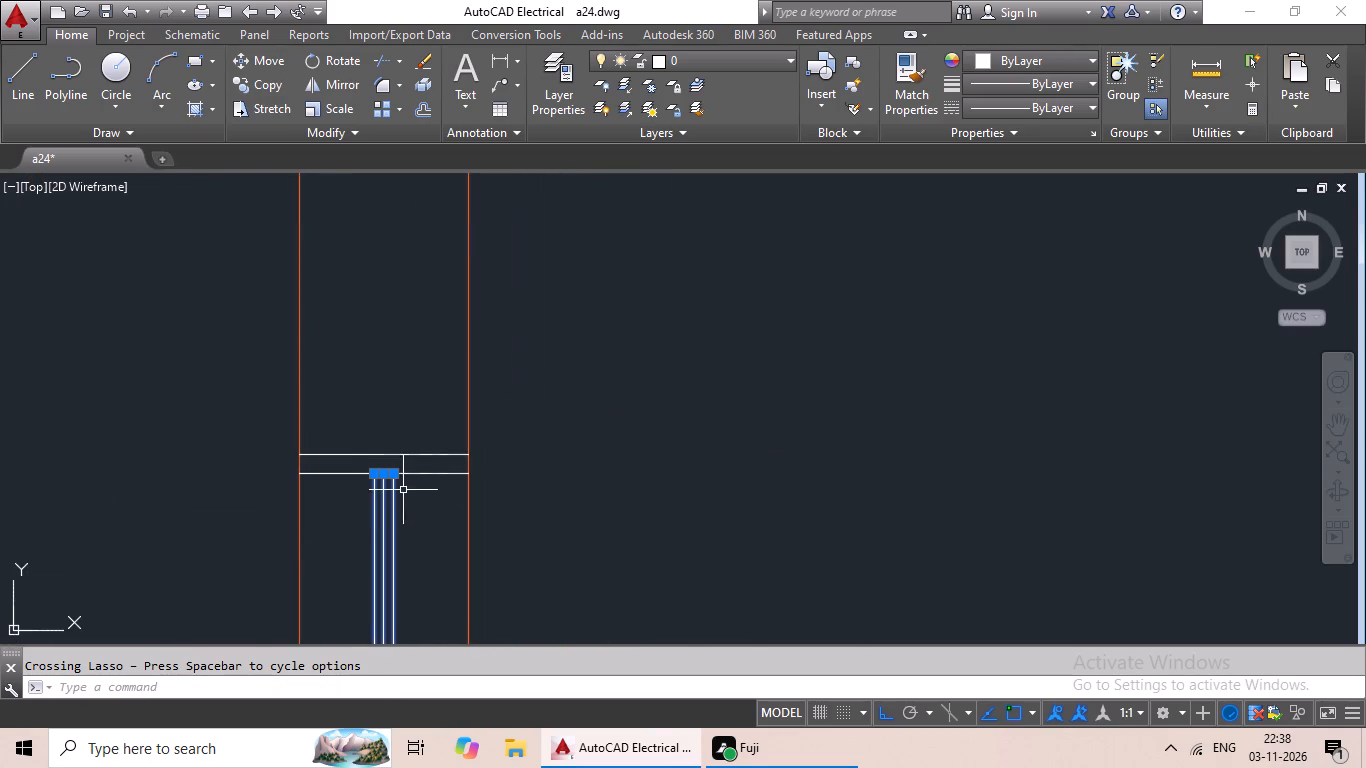
pyautogui.scroll(2, 403, 489)
pyautogui.moveTo(450, 368); pyautogui.dragTo(339, 580)
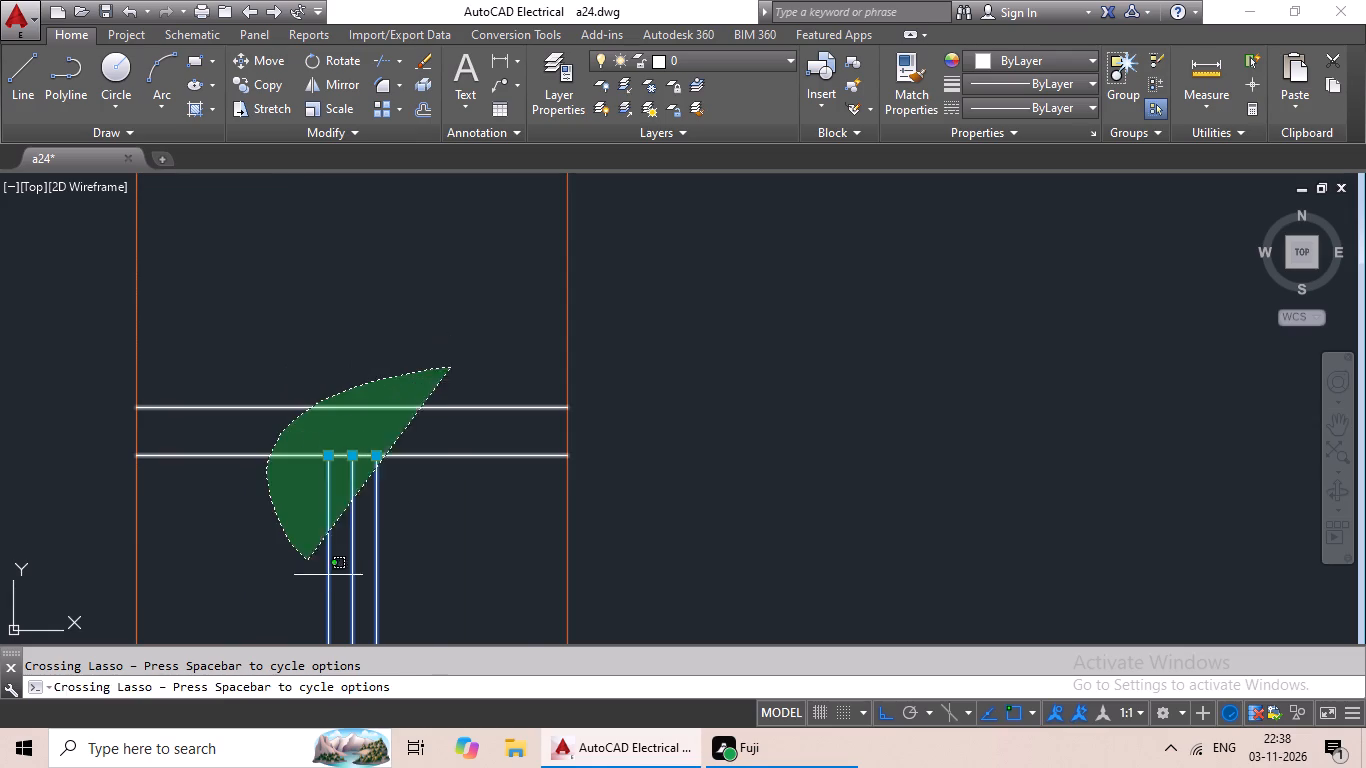
pyautogui.moveTo(339, 580); pyautogui.dragTo(442, 567)
# Add all lines of the staircase window in the bottom outer wall to the selection.
pyautogui.scroll(-4, 455, 569)
pyautogui.moveTo(461, 562); pyautogui.dragTo(483, 301, button='middle')
pyautogui.scroll(-1, 358, 479)
pyautogui.moveTo(357, 480); pyautogui.dragTo(396, 268, button='middle')
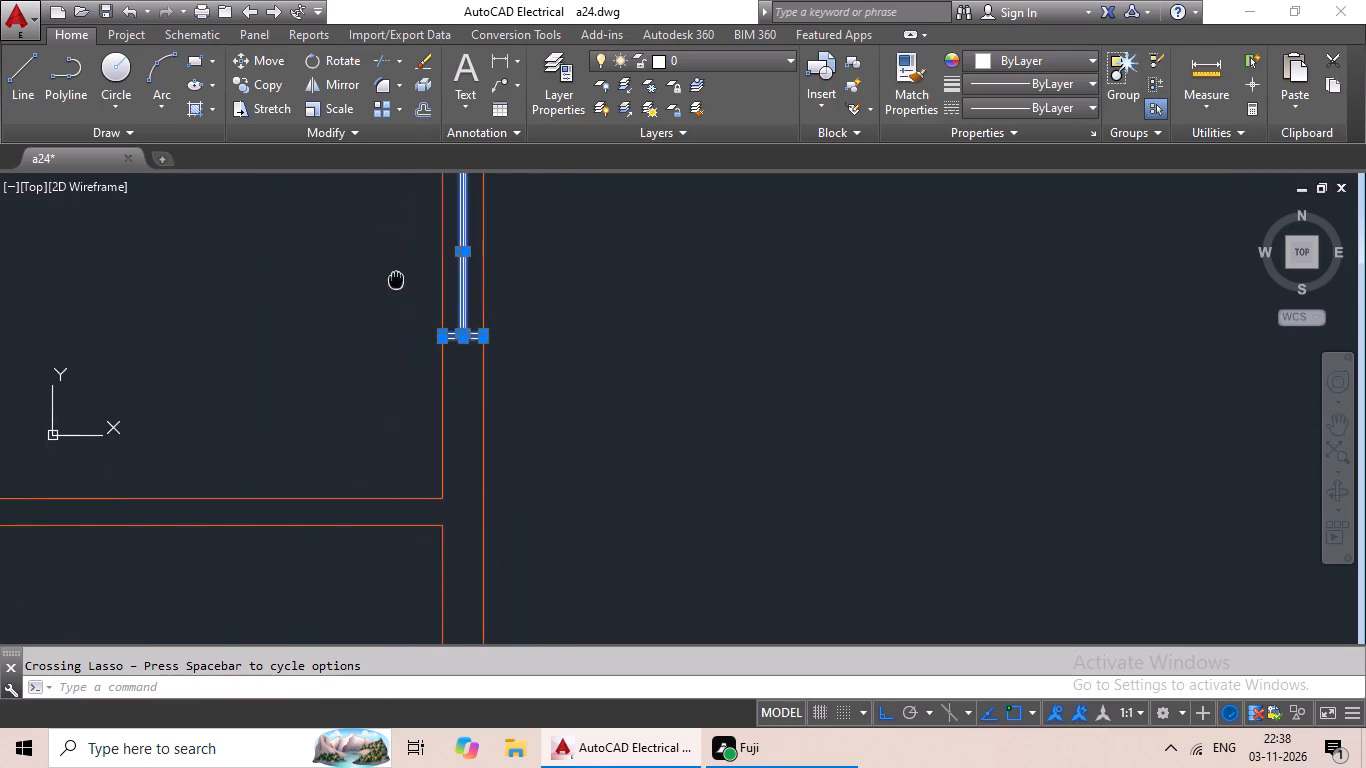
pyautogui.moveTo(396, 268); pyautogui.dragTo(397, 259, button='middle')
pyautogui.scroll(-2, 331, 391)
pyautogui.moveTo(329, 405); pyautogui.dragTo(405, 223, button='middle')
pyautogui.moveTo(372, 366); pyautogui.dragTo(438, 183, button='middle')
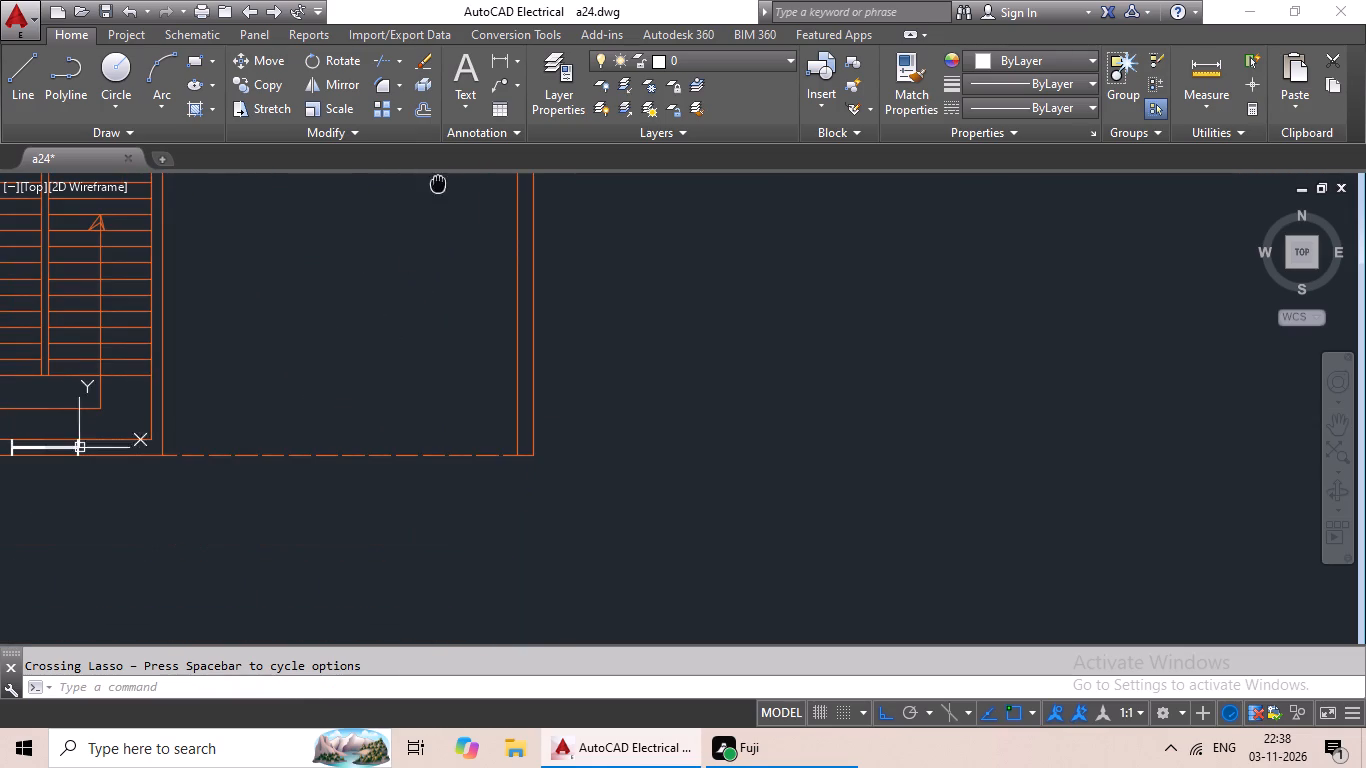
pyautogui.moveTo(414, 403); pyautogui.dragTo(807, 380, button='middle')
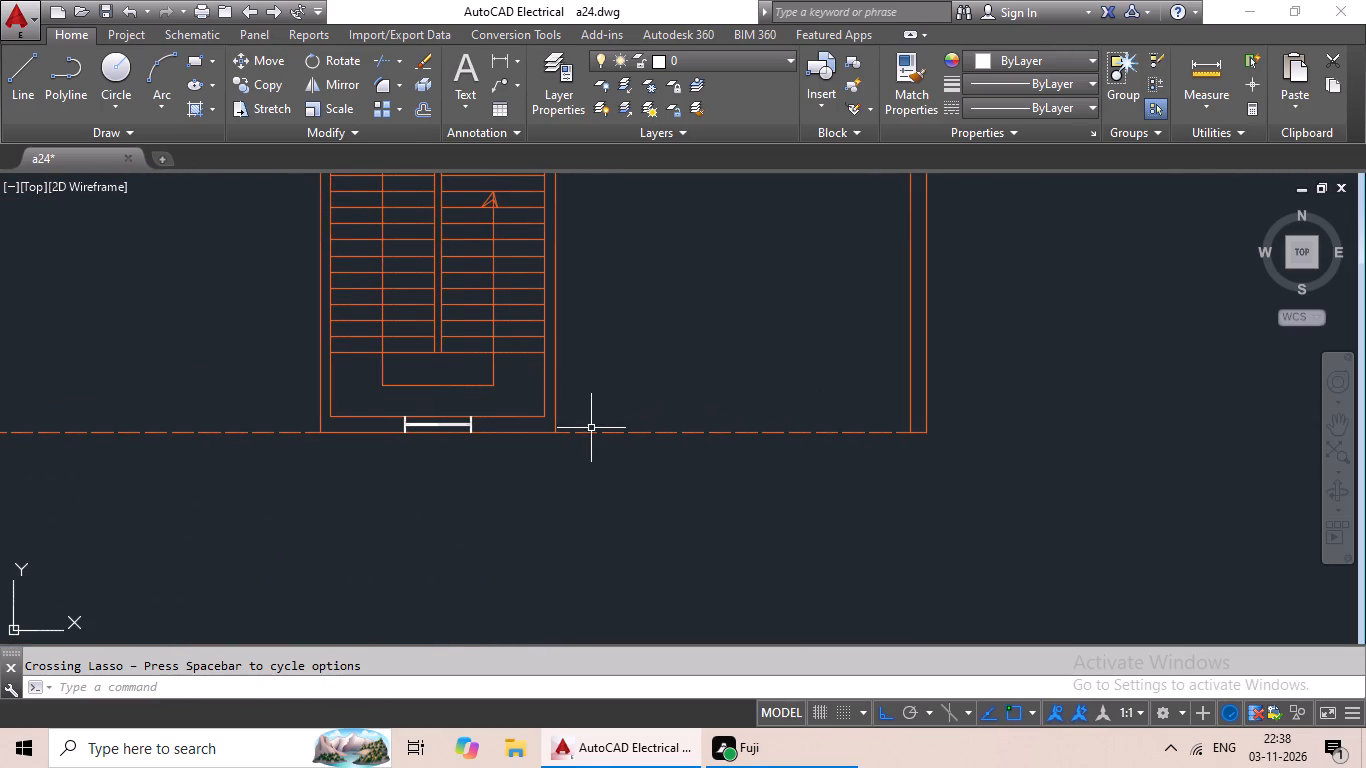
pyautogui.scroll(7, 470, 430)
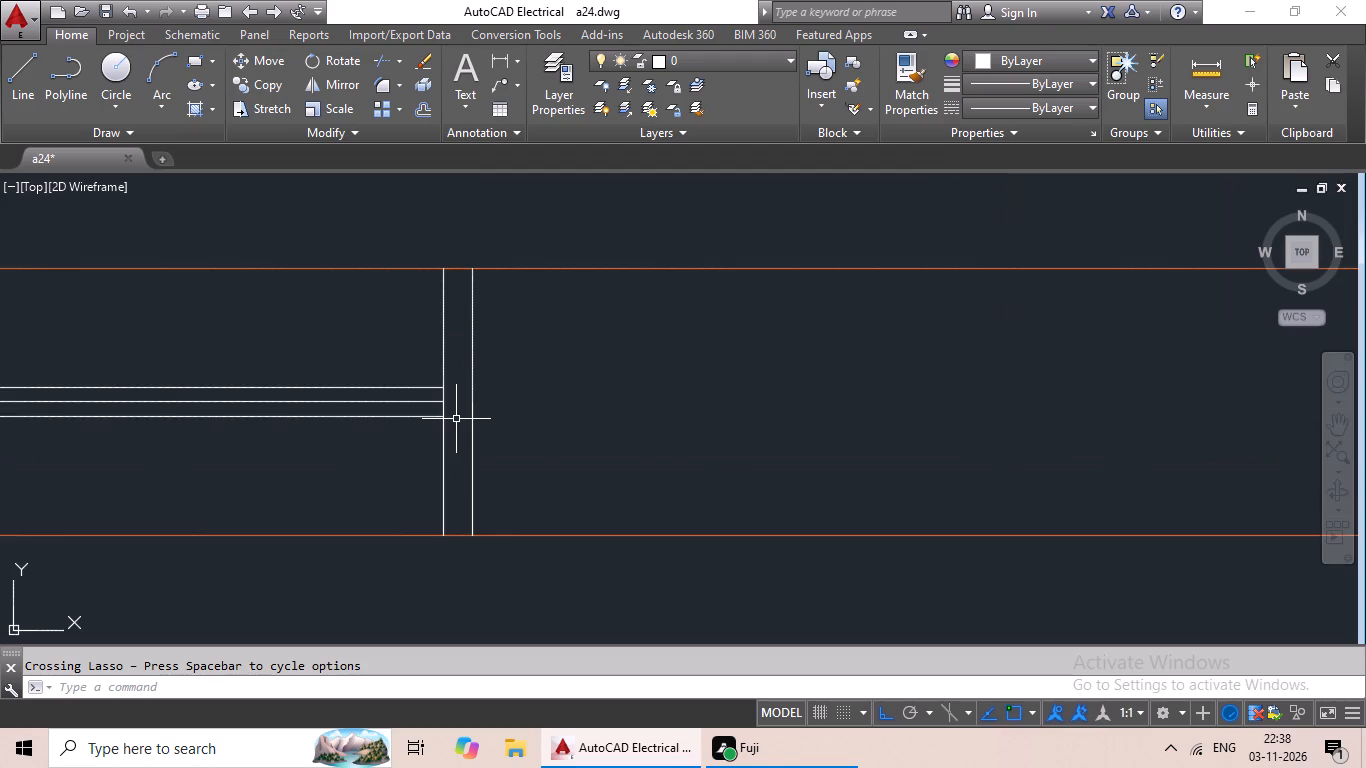
pyautogui.scroll(1, 456, 419)
pyautogui.moveTo(566, 379); pyautogui.dragTo(309, 319)
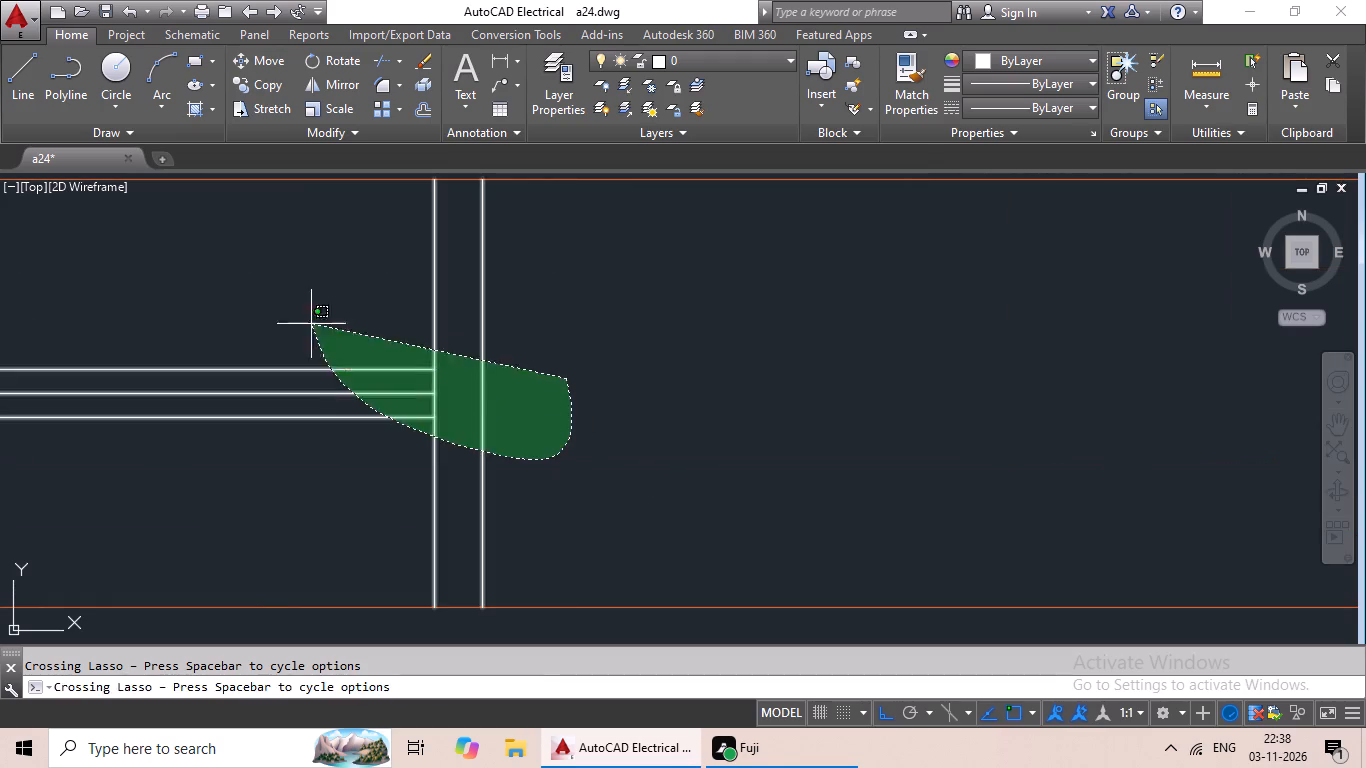
pyautogui.moveTo(309, 319); pyautogui.dragTo(308, 317)
pyautogui.moveTo(386, 329); pyautogui.dragTo(1365, 424, button='middle')
pyautogui.moveTo(322, 438); pyautogui.dragTo(1046, 437, button='middle')
pyautogui.moveTo(651, 380); pyautogui.dragTo(388, 456)
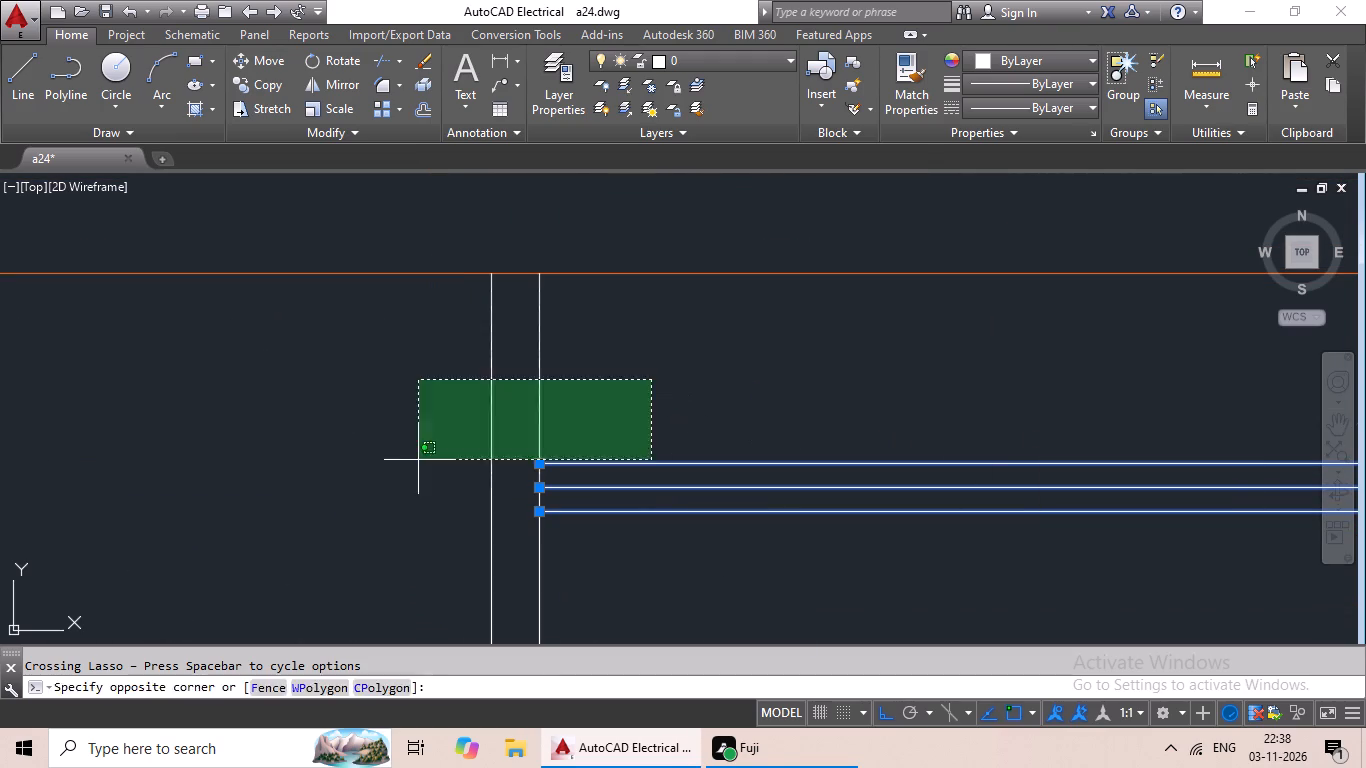
# Add the two cross lines at the left end of the staircase window to the selection.
pyautogui.moveTo(388, 456); pyautogui.dragTo(309, 442)
# Add all lines of the left outer wall window of the larger room below the small enclosed room to the selection.
pyautogui.scroll(-4, 488, 430)
pyautogui.scroll(-2, 436, 513)
pyautogui.moveTo(436, 518); pyautogui.dragTo(917, 523, button='middle')
pyautogui.scroll(-2, 517, 528)
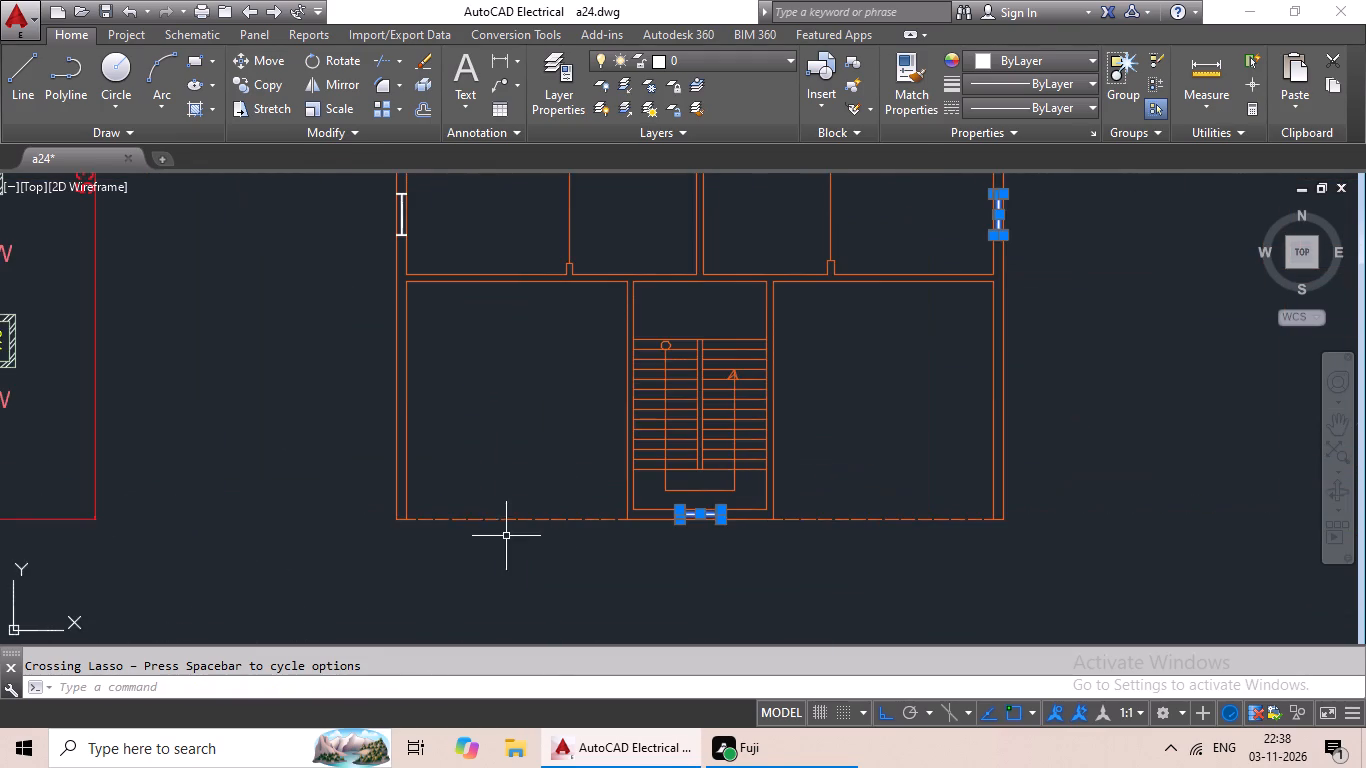
pyautogui.moveTo(516, 444); pyautogui.dragTo(469, 613, button='middle')
pyautogui.scroll(3, 312, 373)
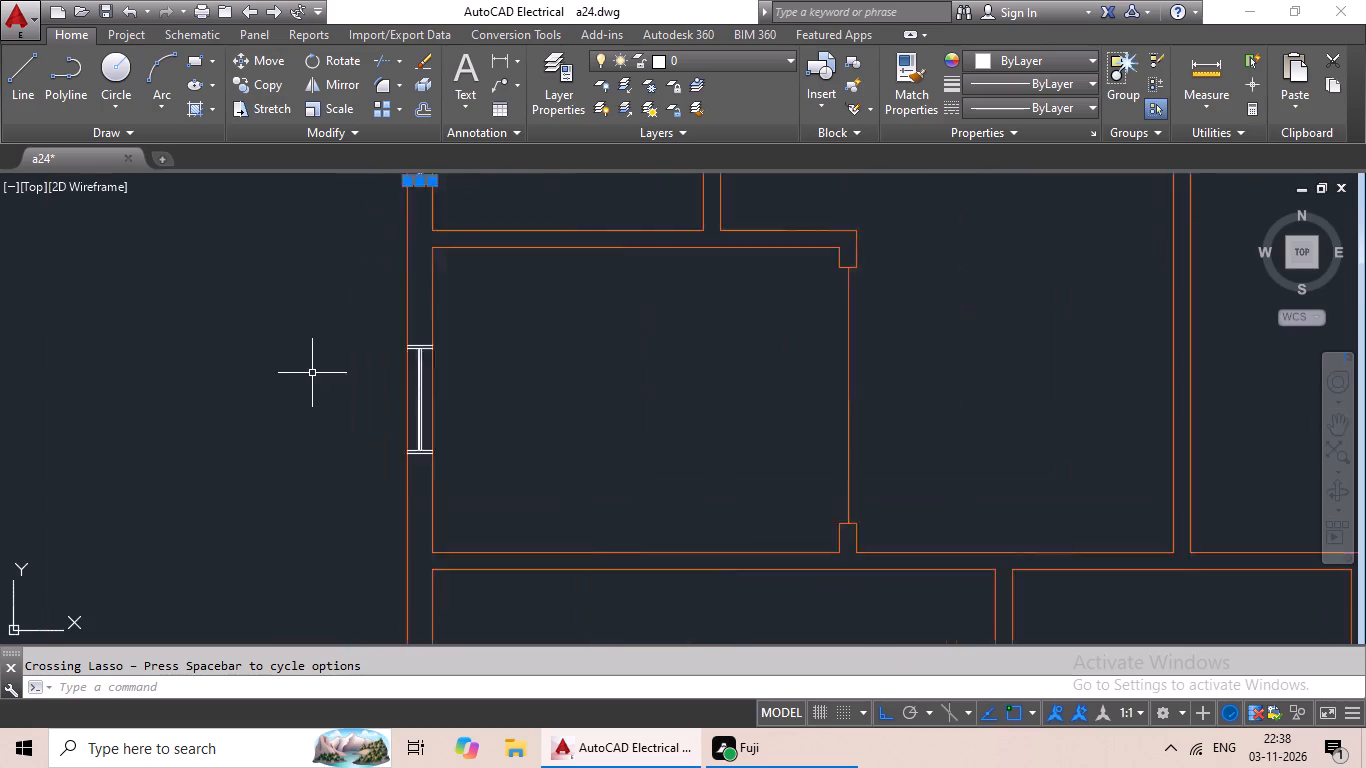
pyautogui.scroll(2, 312, 373)
pyautogui.scroll(3, 738, 251)
pyautogui.moveTo(847, 226); pyautogui.dragTo(706, 431)
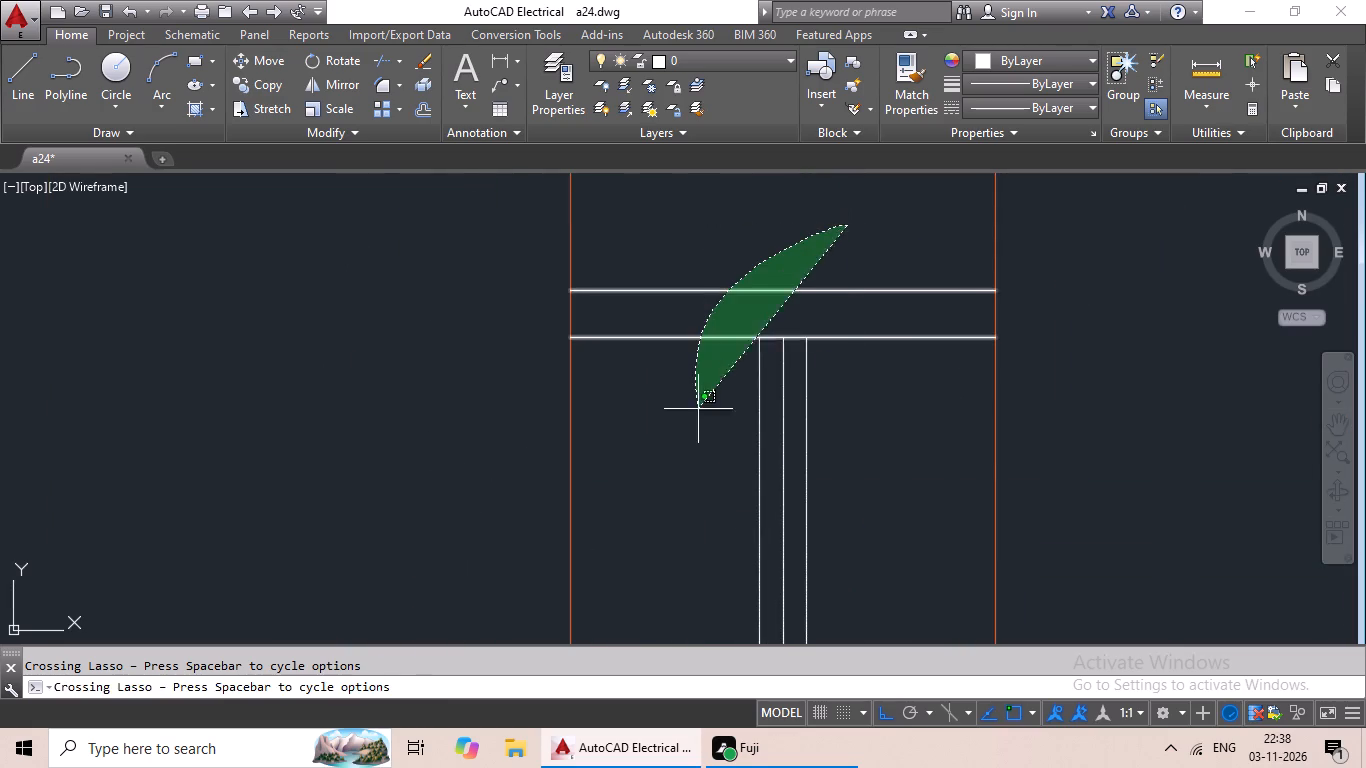
pyautogui.moveTo(706, 431); pyautogui.dragTo(928, 554)
pyautogui.scroll(-3, 924, 561)
pyautogui.moveTo(924, 561); pyautogui.dragTo(771, 237, button='middle')
pyautogui.moveTo(738, 563); pyautogui.dragTo(739, 561, button='middle')
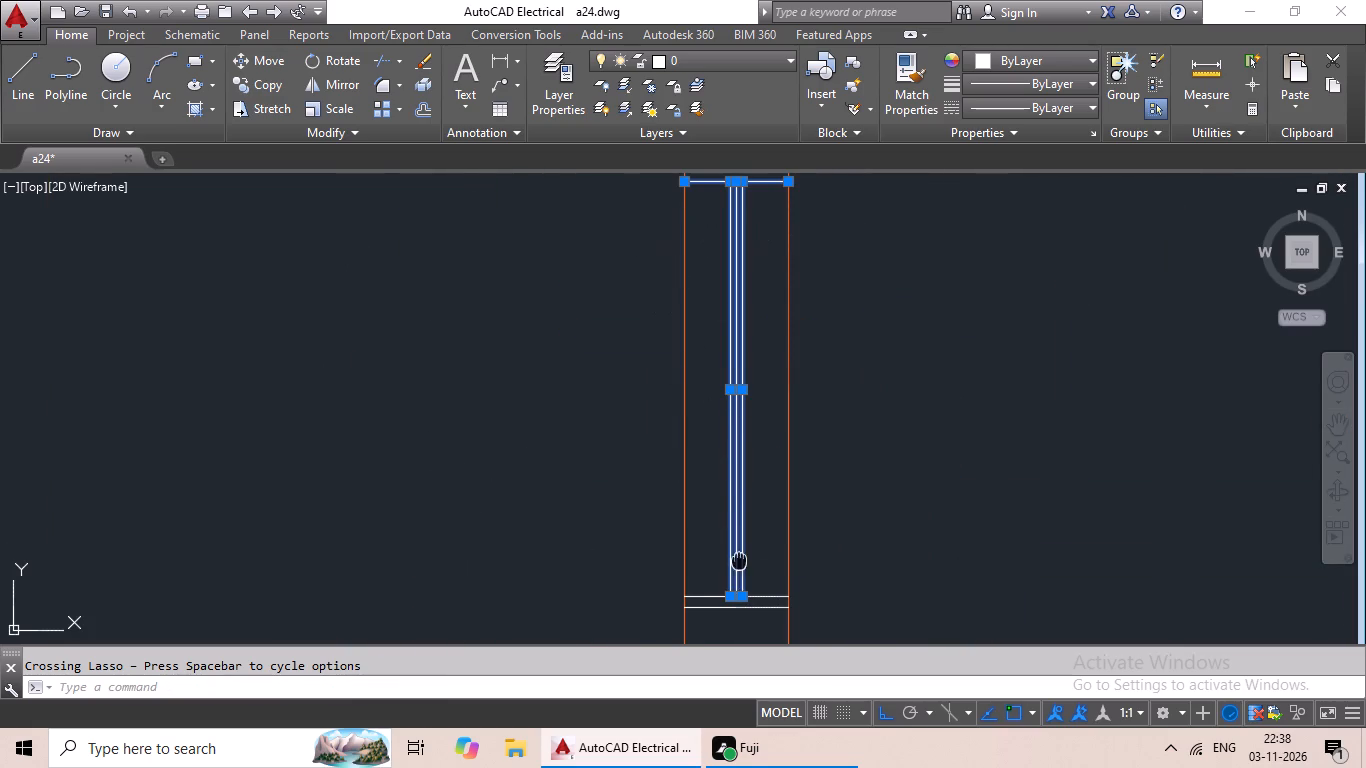
pyautogui.moveTo(739, 561); pyautogui.dragTo(718, 325, button='middle')
pyautogui.scroll(3, 743, 353)
pyautogui.moveTo(775, 325); pyautogui.dragTo(646, 513)
pyautogui.scroll(-4, 874, 461)
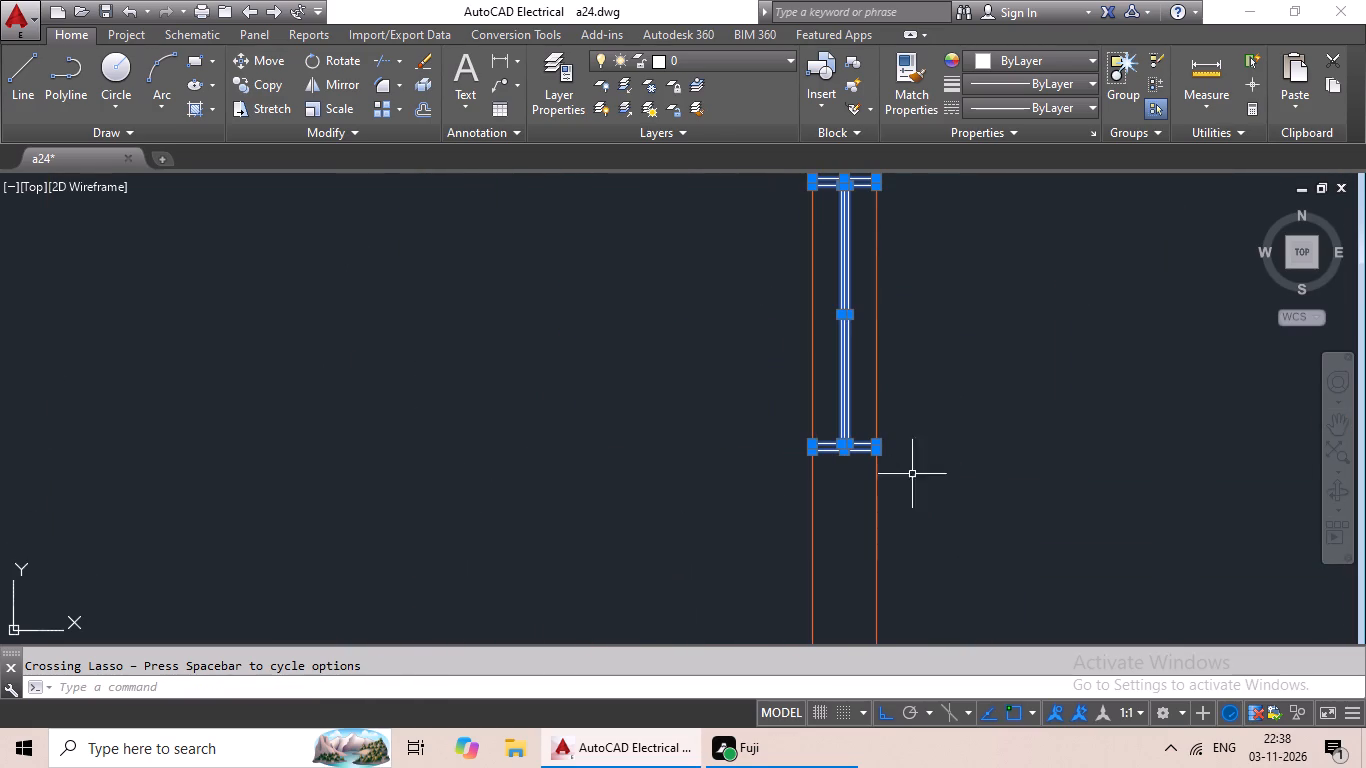
# Set the colour of all selected windows to green 88,186,72 and clear the selection.
pyautogui.moveTo(984, 455); pyautogui.dragTo(636, 447, button='middle')
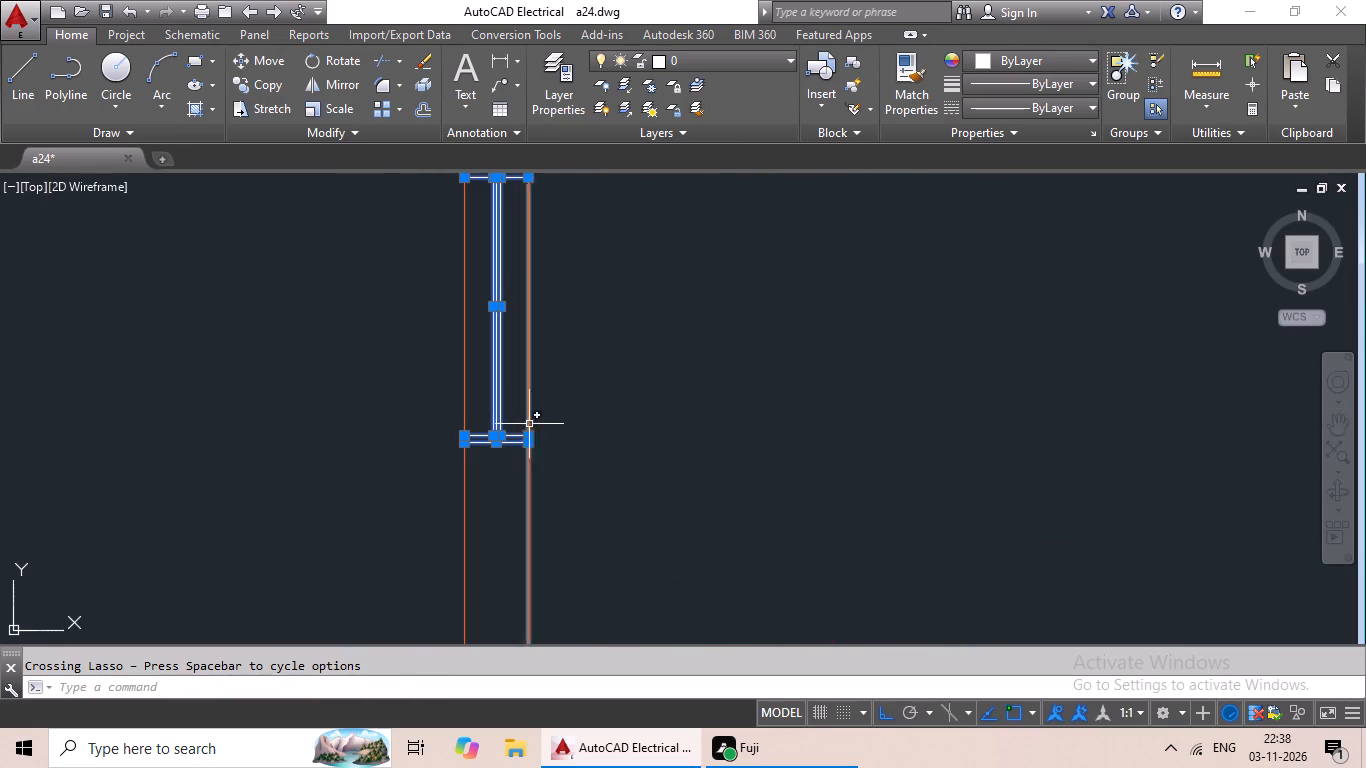
pyautogui.scroll(-3, 532, 426)
pyautogui.scroll(-1, 696, 424)
pyautogui.moveTo(703, 421); pyautogui.dragTo(555, 458, button='middle')
pyautogui.scroll(-1, 574, 431)
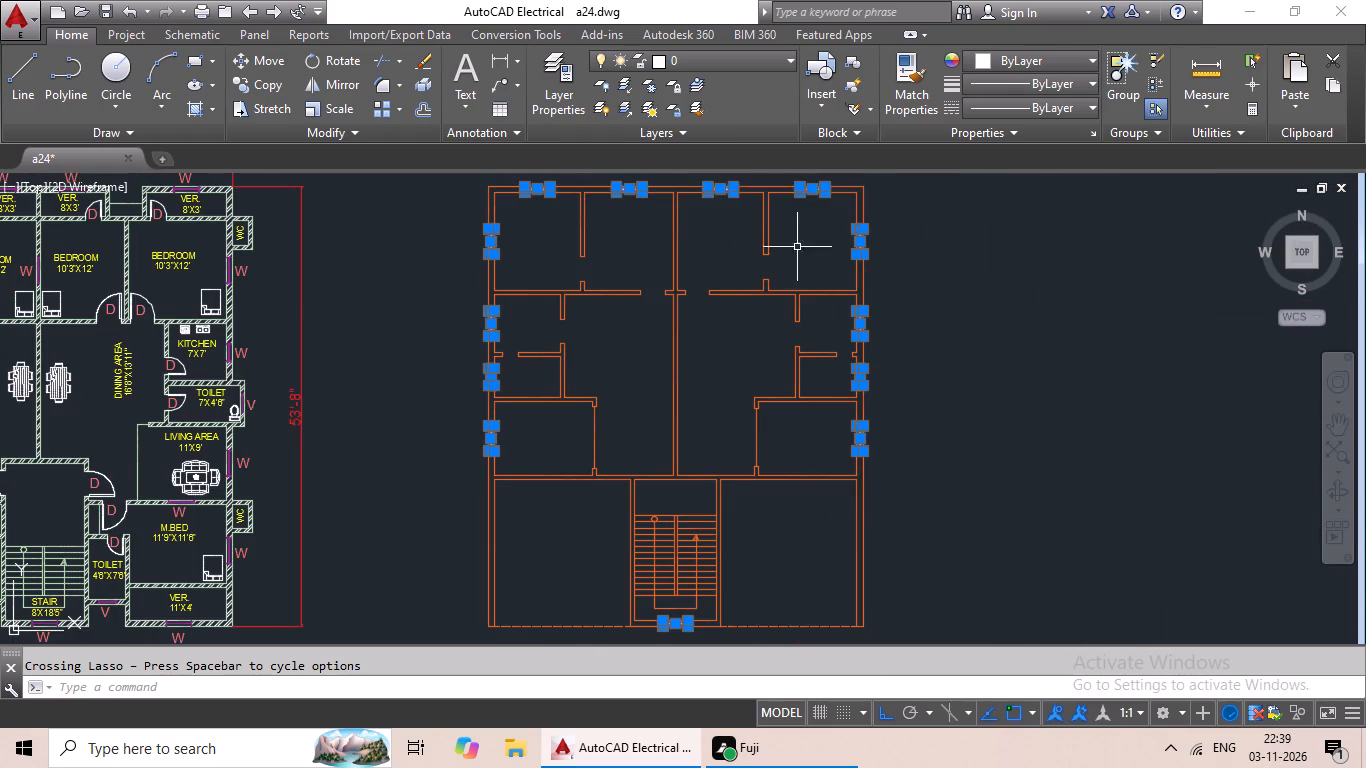
pyautogui.click(1091, 61)
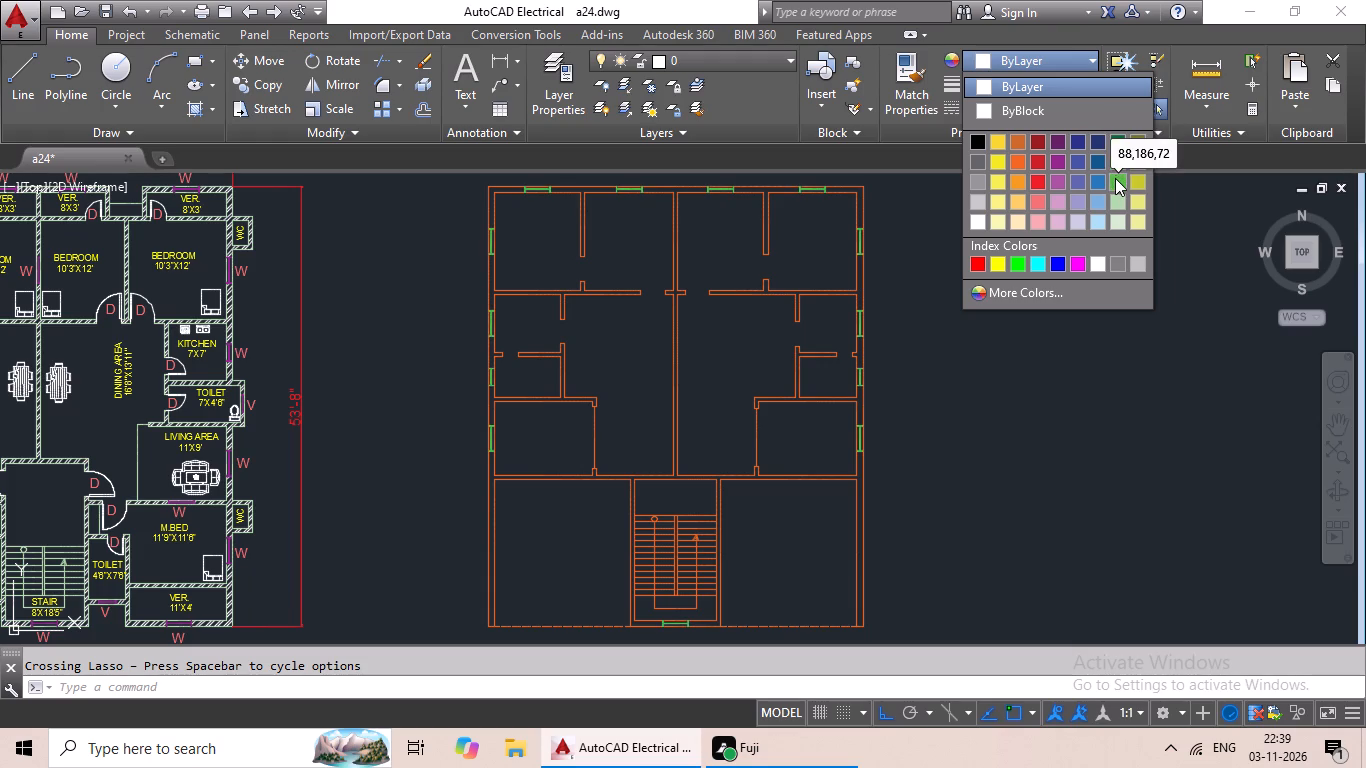
pyautogui.click(1115, 178)
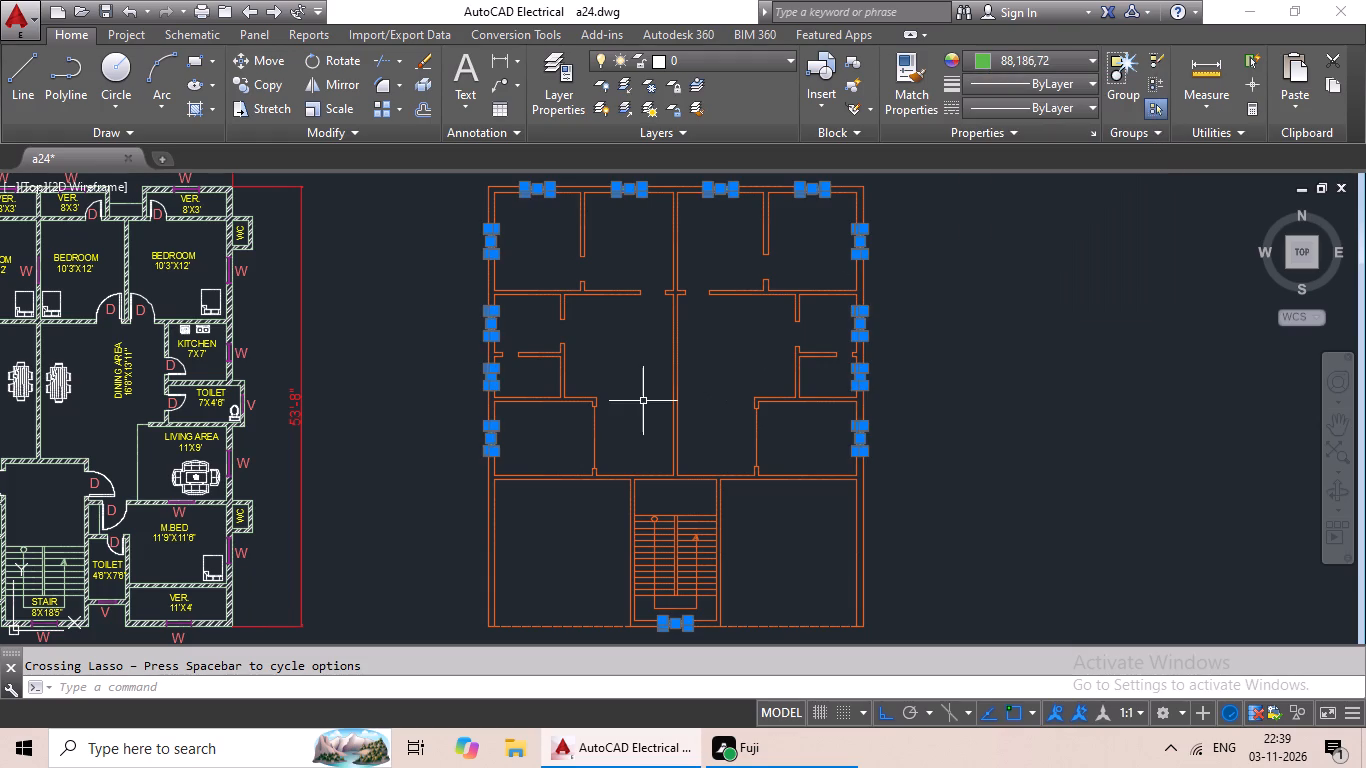
pyautogui.press('Escape')
# Insert four Door - Metric blocks from the tool palettes in the empty area to the right of the orange layout.
pyautogui.moveTo(668, 401); pyautogui.dragTo(552, 471, button='middle')
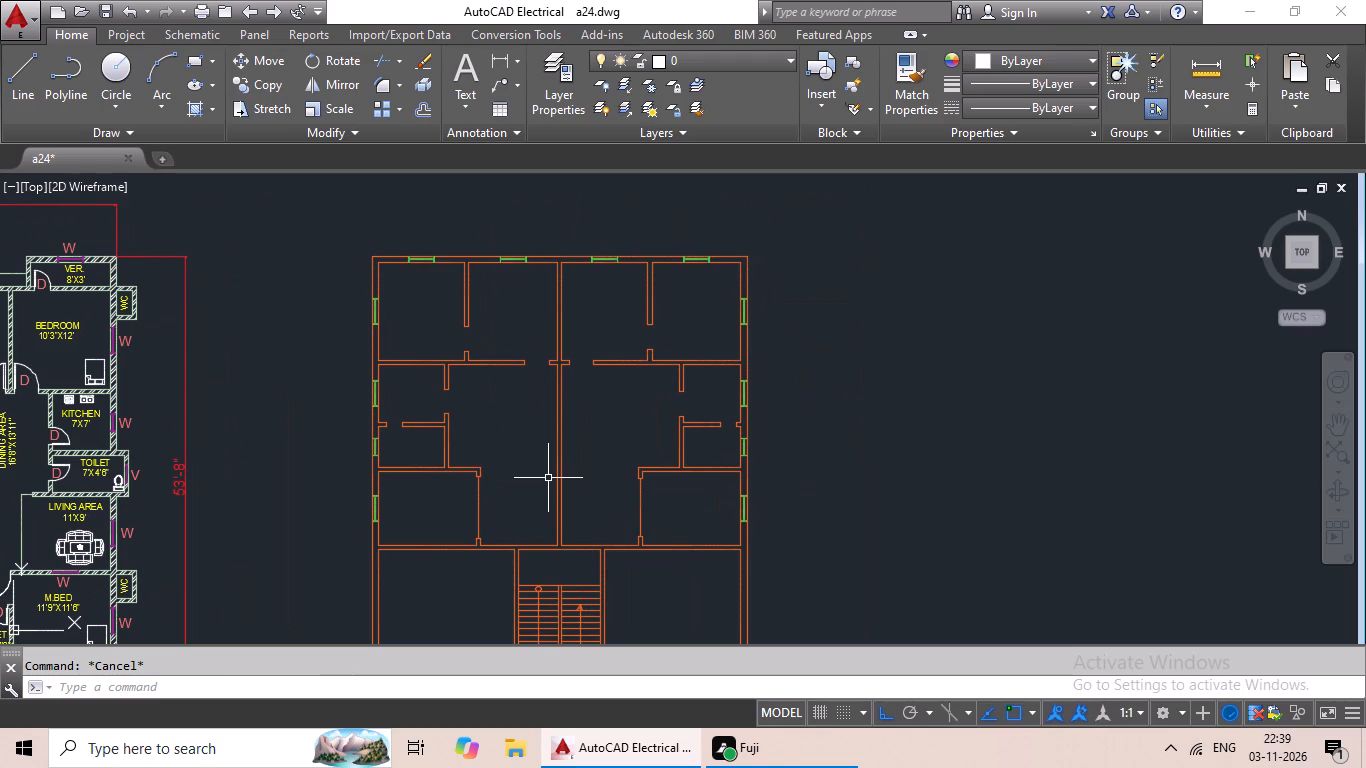
pyautogui.scroll(-1, 870, 370)
pyautogui.moveTo(897, 384); pyautogui.dragTo(595, 324, button='middle')
pyautogui.scroll(-1, 609, 333)
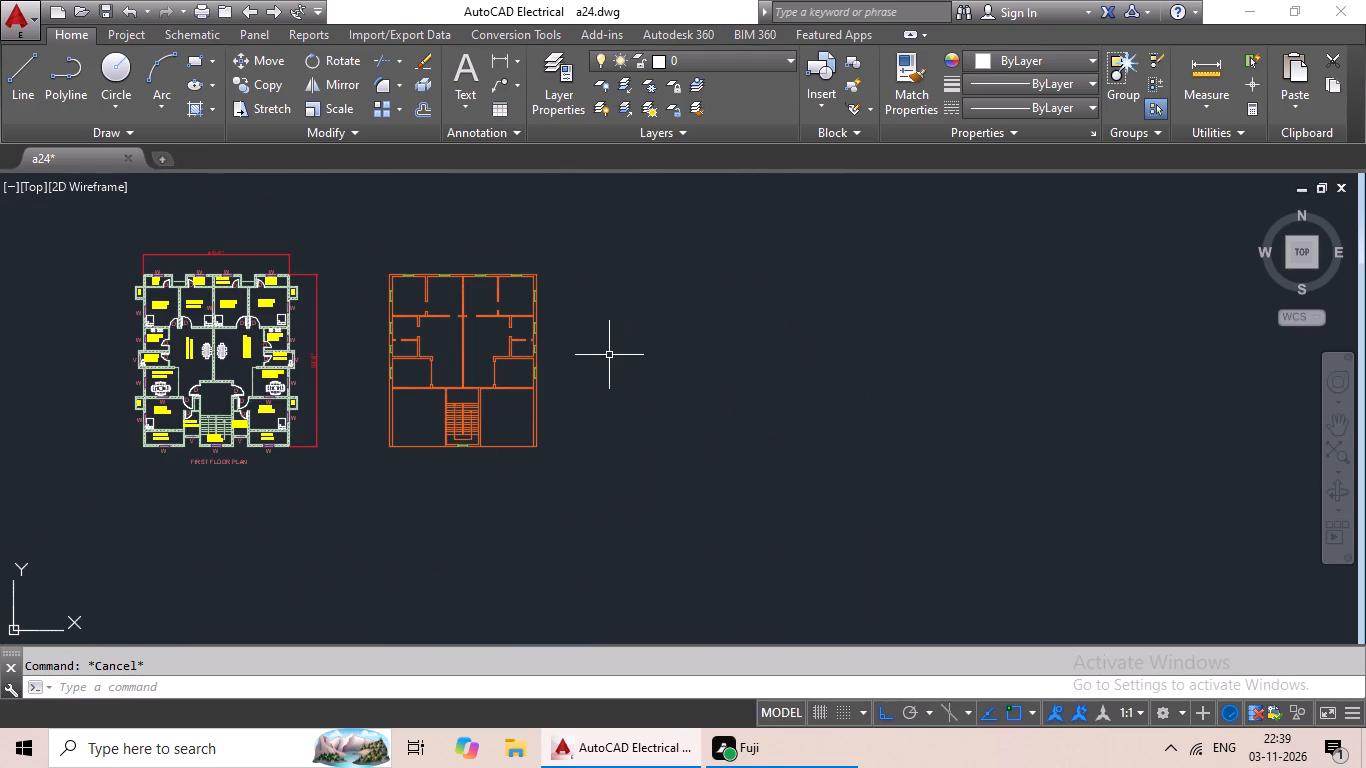
pyautogui.press('Escape')
pyautogui.press('t')
pyautogui.press('p')
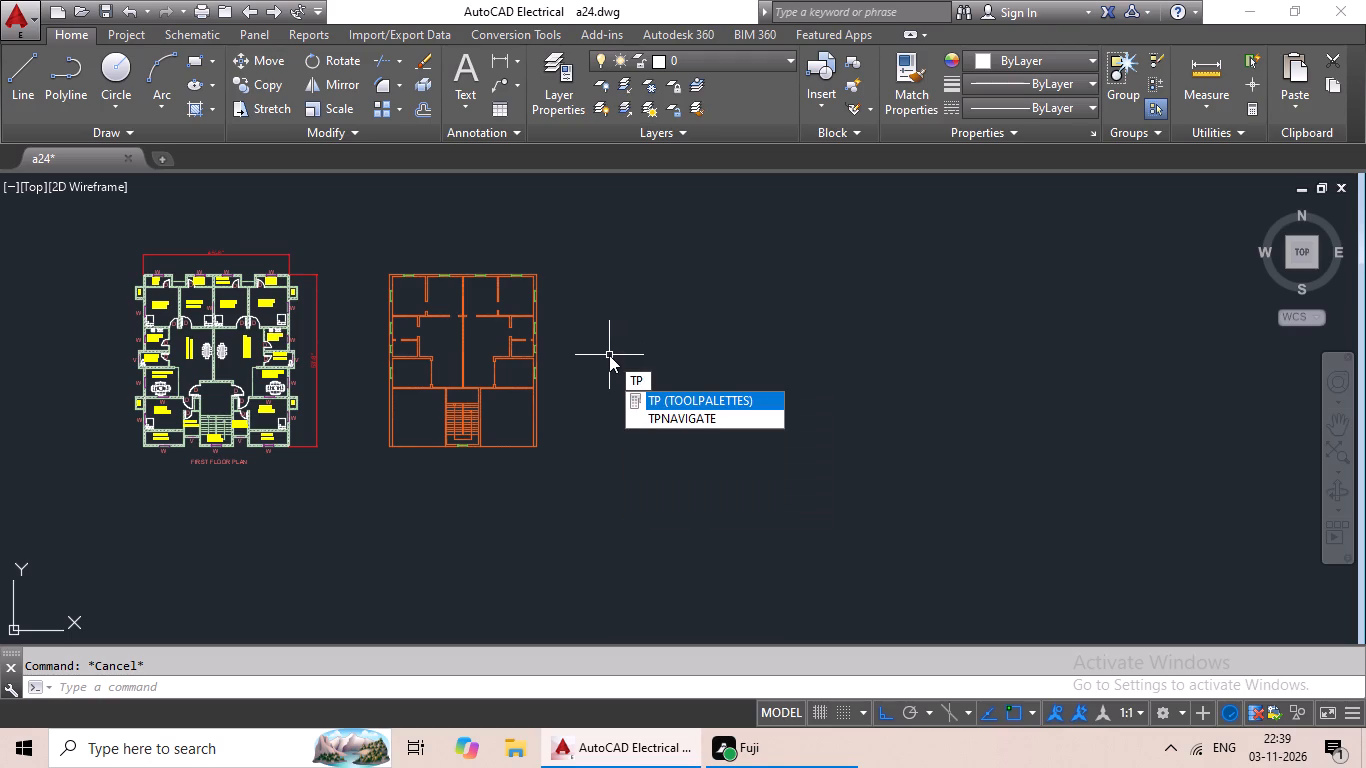
pyautogui.press('space')
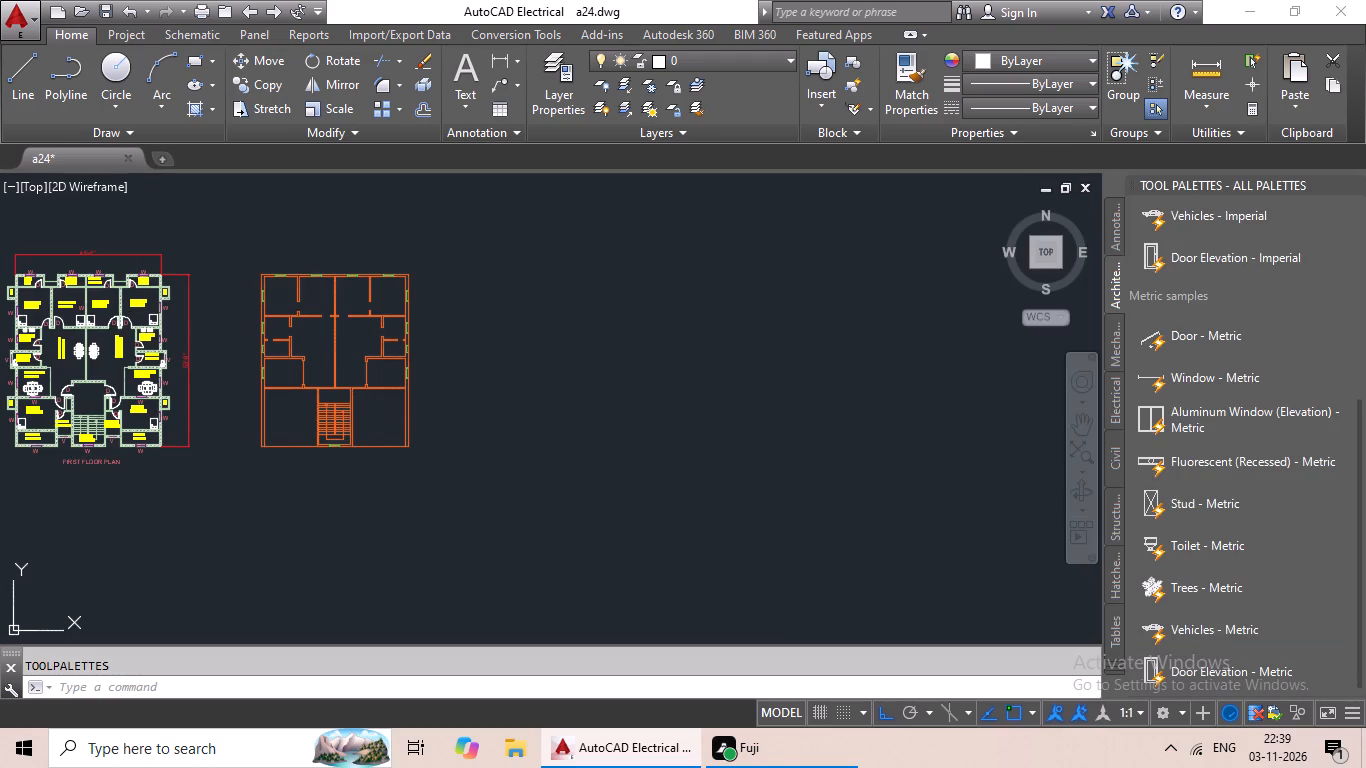
pyautogui.doubleClick(1181, 339)
pyautogui.click(606, 301)
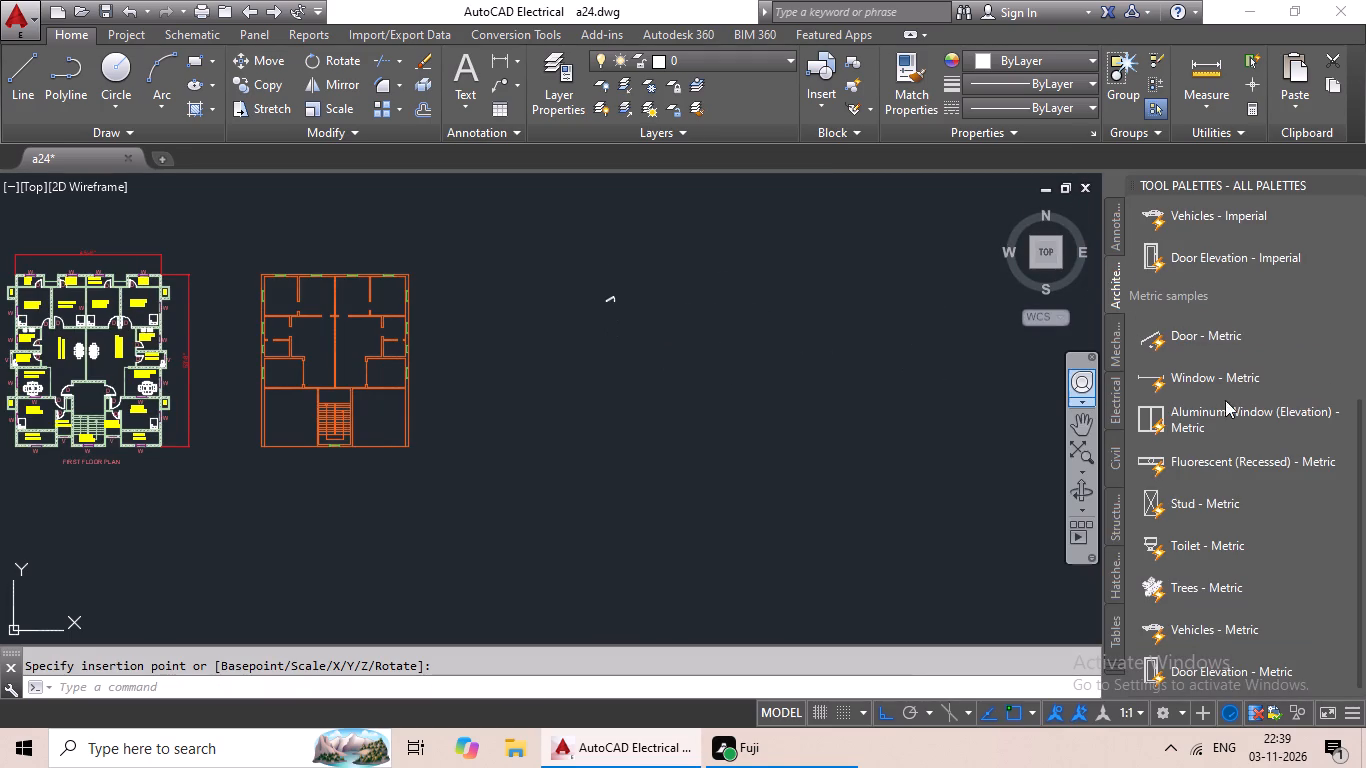
pyautogui.doubleClick(1215, 338)
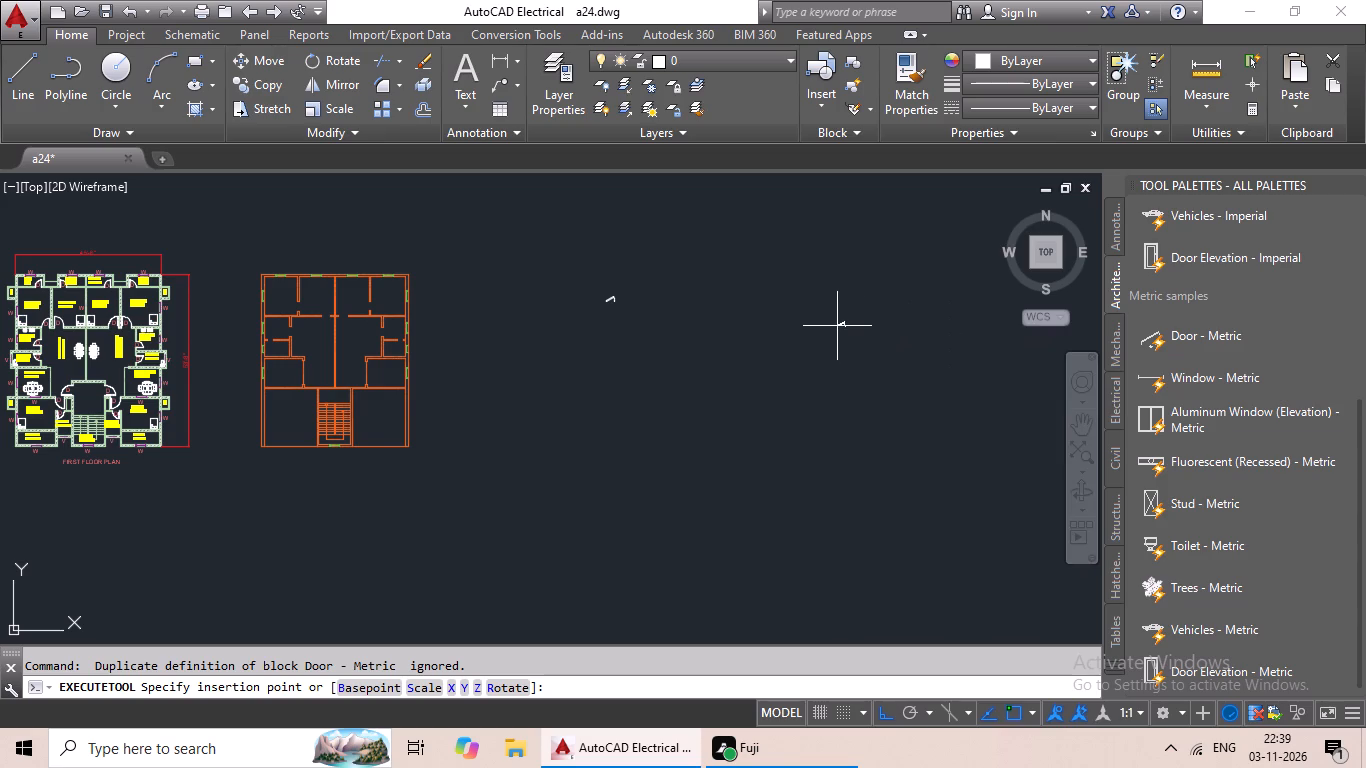
pyautogui.click(729, 311)
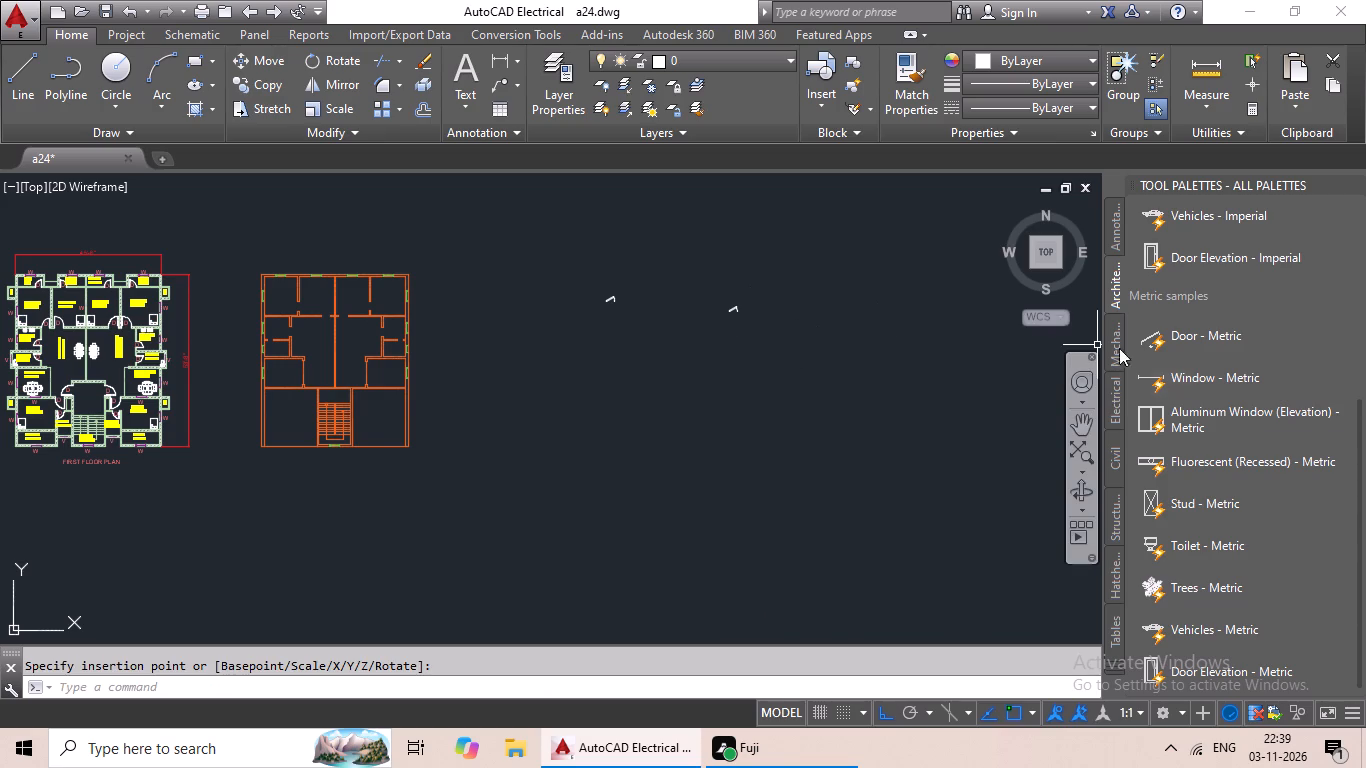
pyautogui.click(1203, 342)
pyautogui.moveTo(1203, 342); pyautogui.dragTo(1194, 343)
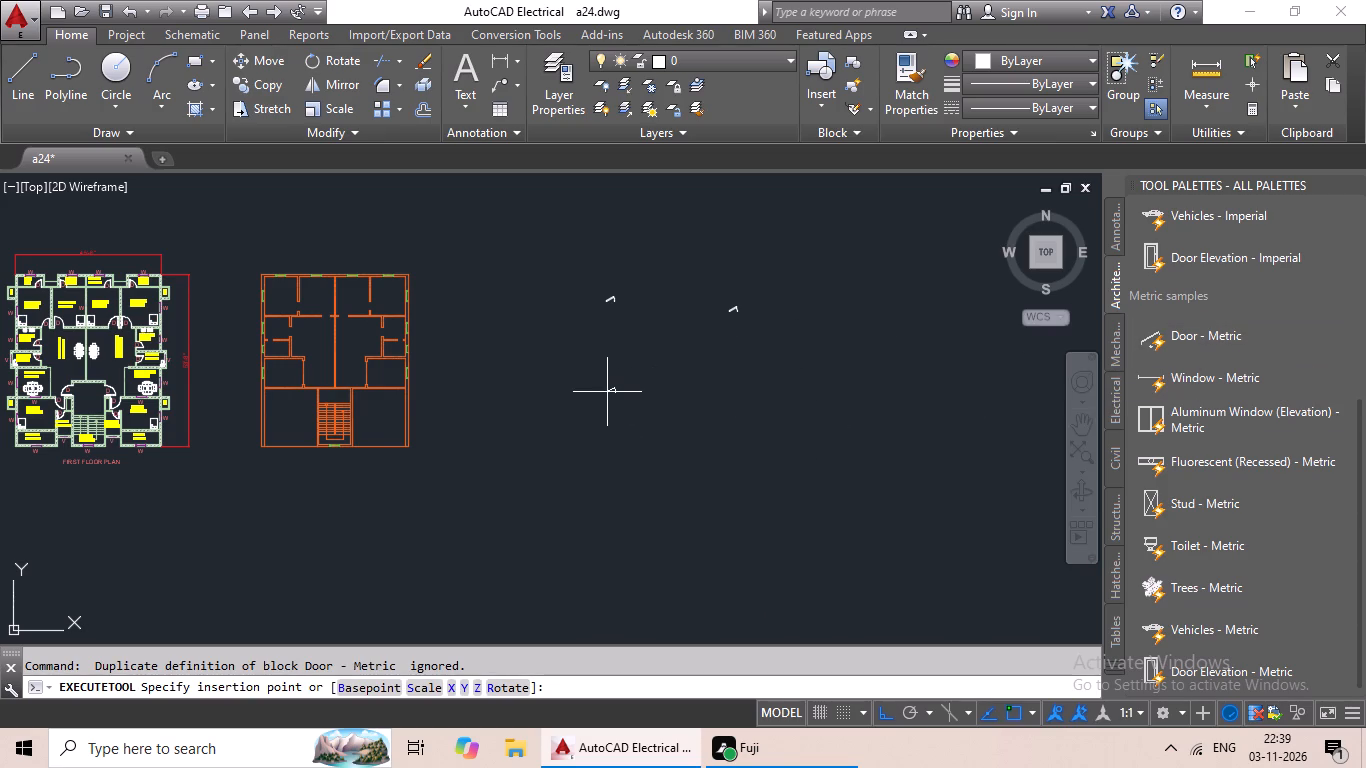
pyautogui.click(607, 392)
pyautogui.doubleClick(1204, 338)
pyautogui.click(735, 390)
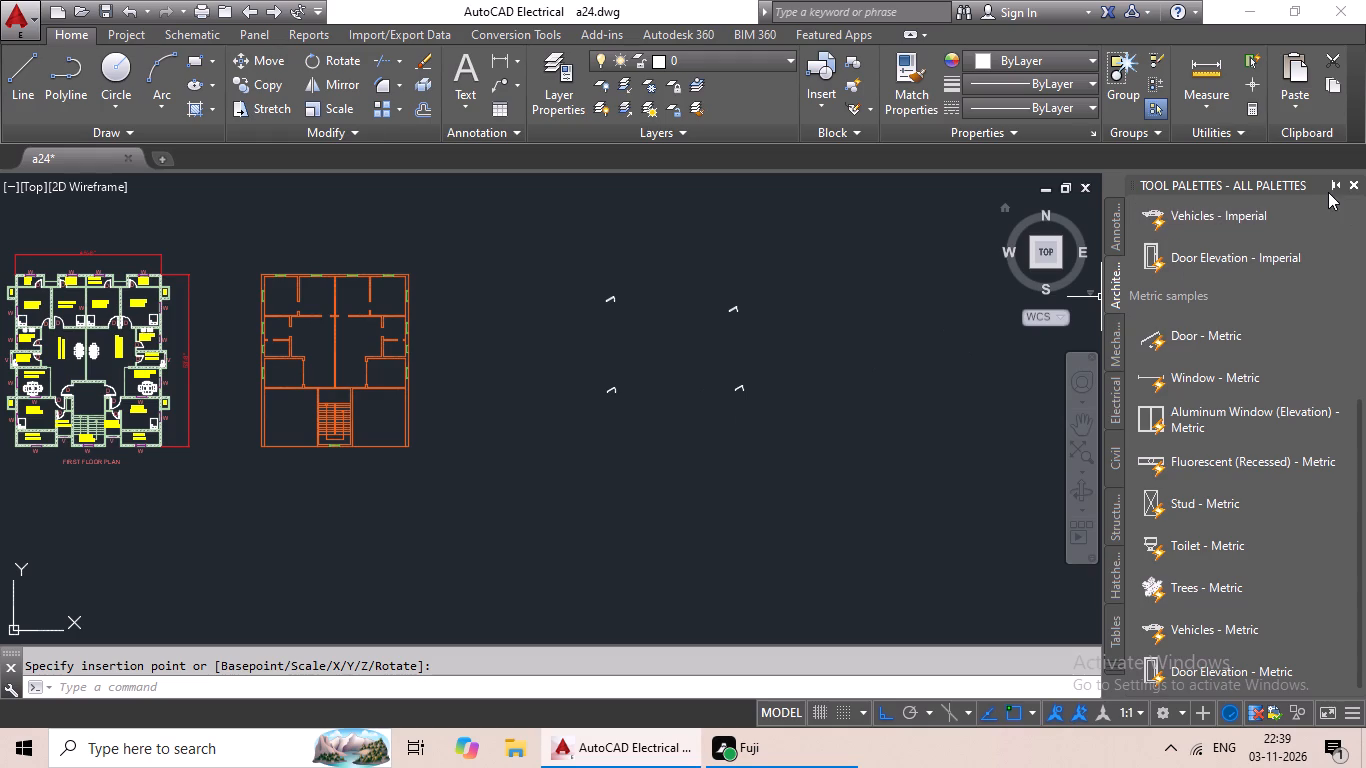
pyautogui.click(1347, 185)
pyautogui.click(1353, 185)
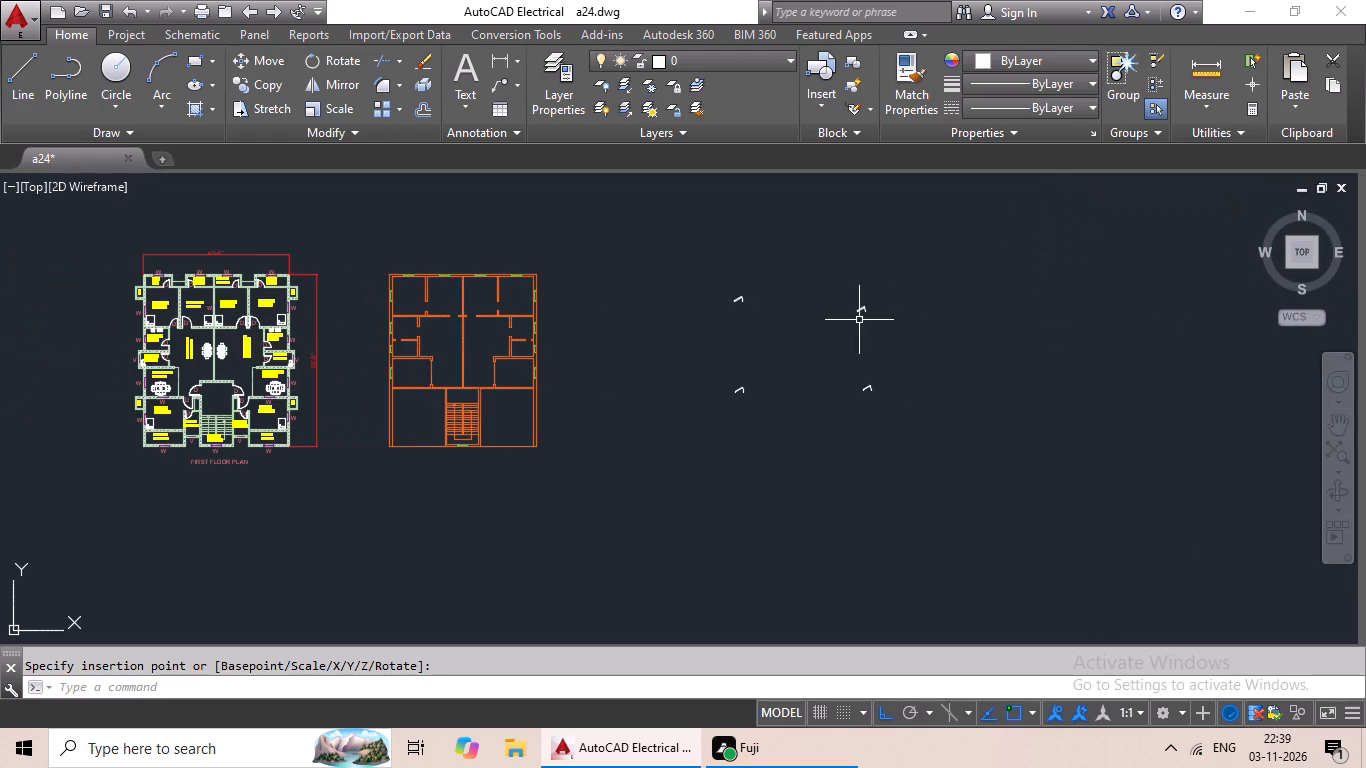
# Set the upper-left inserted door block to Open 90º.
pyautogui.scroll(3, 781, 305)
pyautogui.scroll(3, 622, 253)
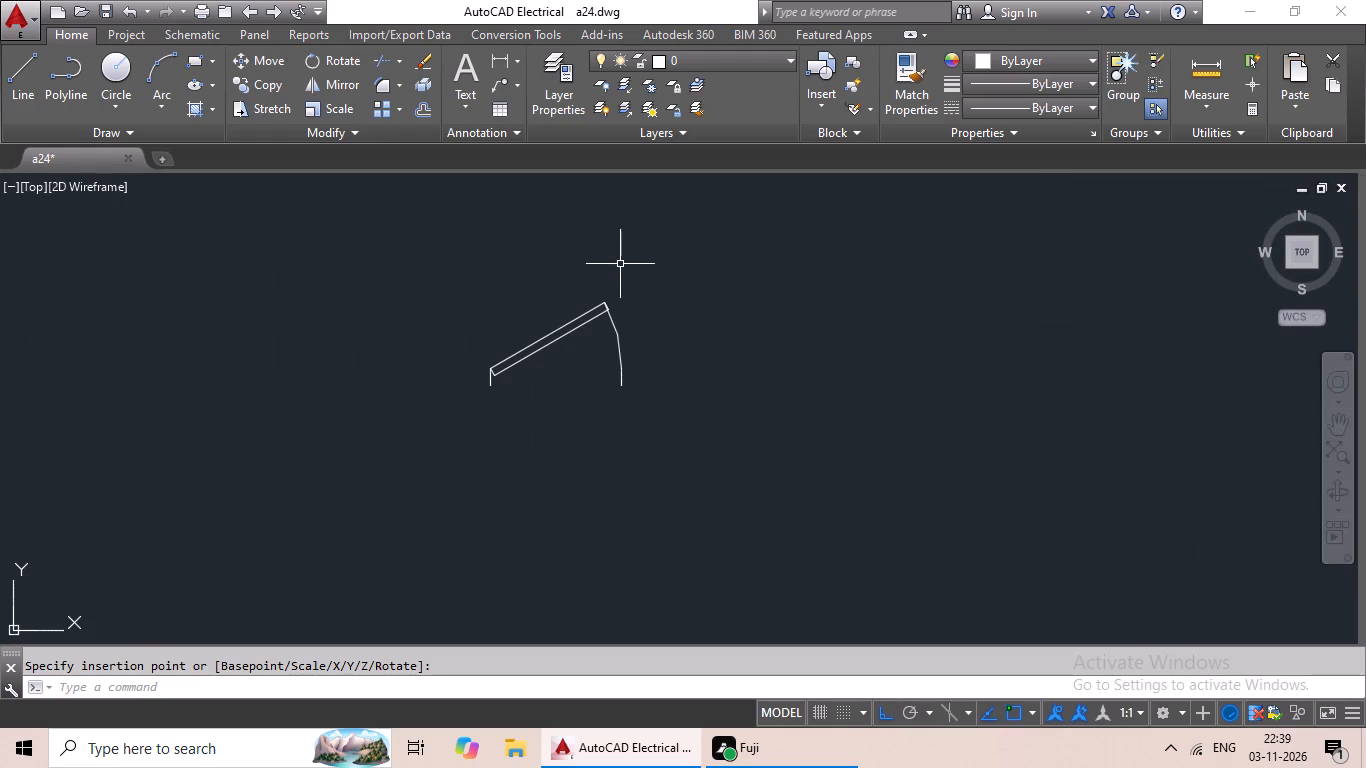
pyautogui.click(612, 306)
pyautogui.click(593, 315)
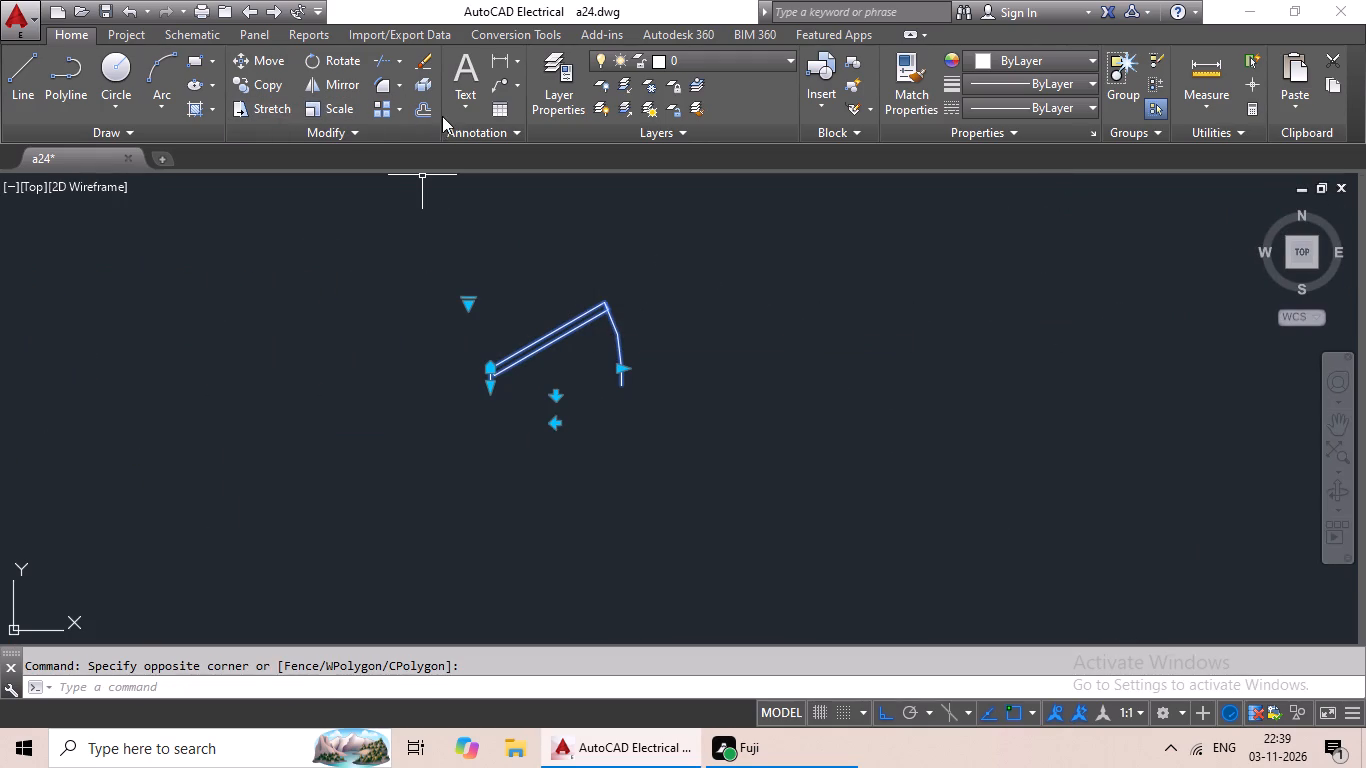
pyautogui.click(474, 311)
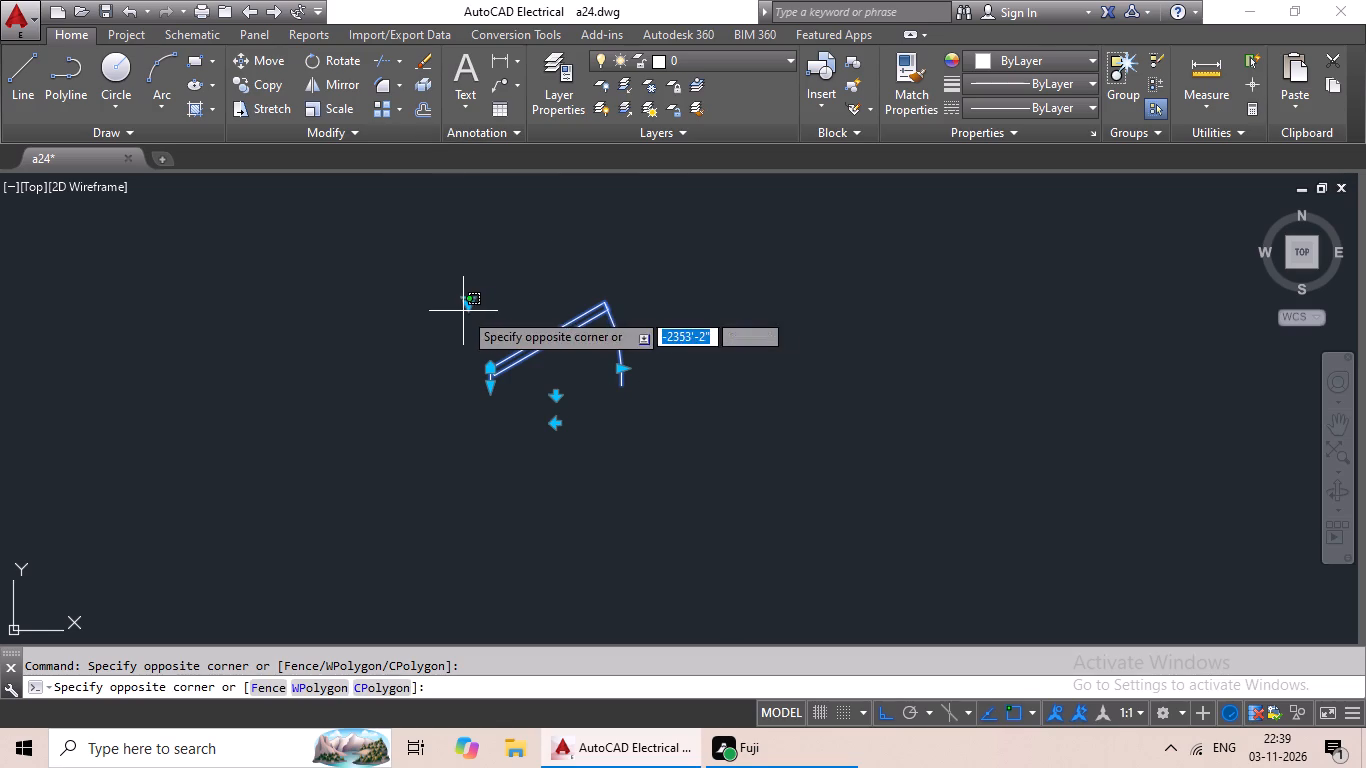
pyautogui.click(463, 311)
pyautogui.click(466, 303)
pyautogui.click(515, 381)
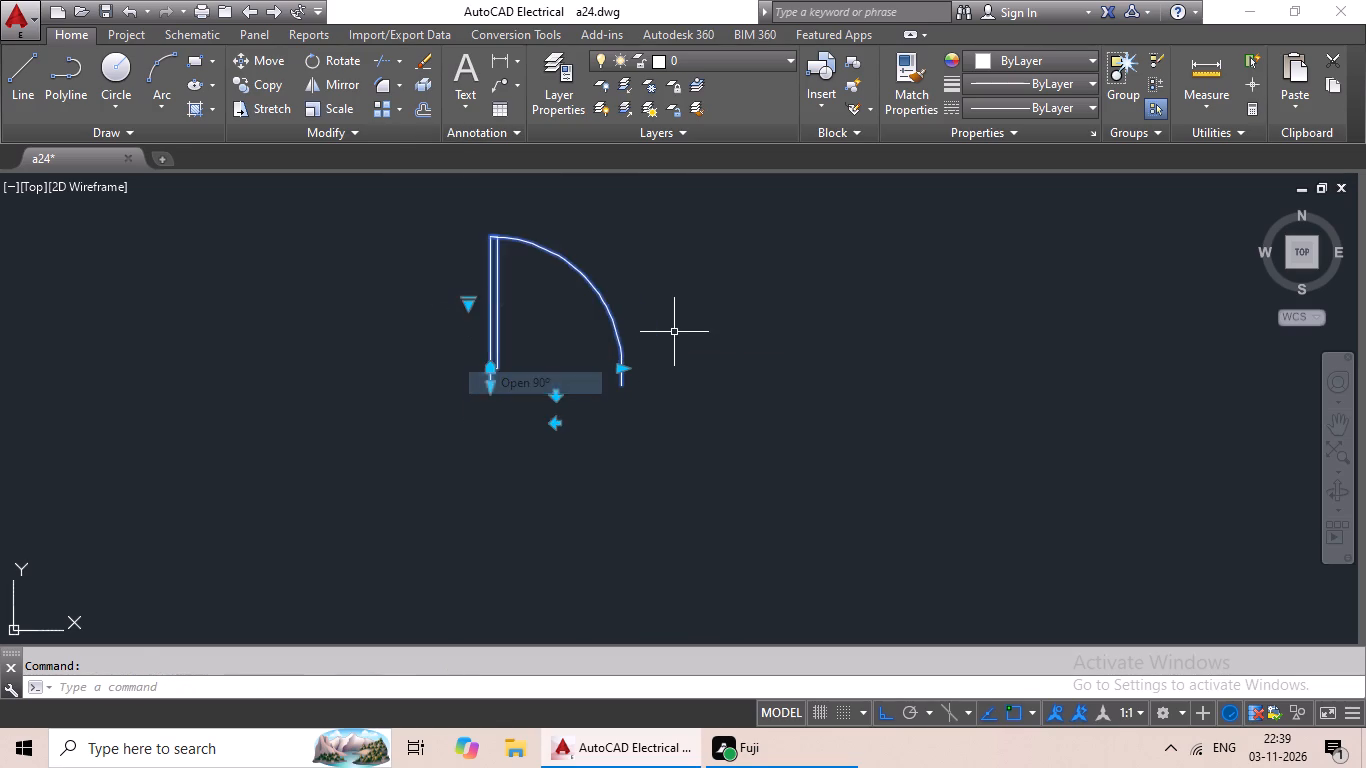
# Copy the 90º door to the doorway just right of the central wall, at the midpoint of the short wall stub's end.
pyautogui.scroll(-6, 674, 332)
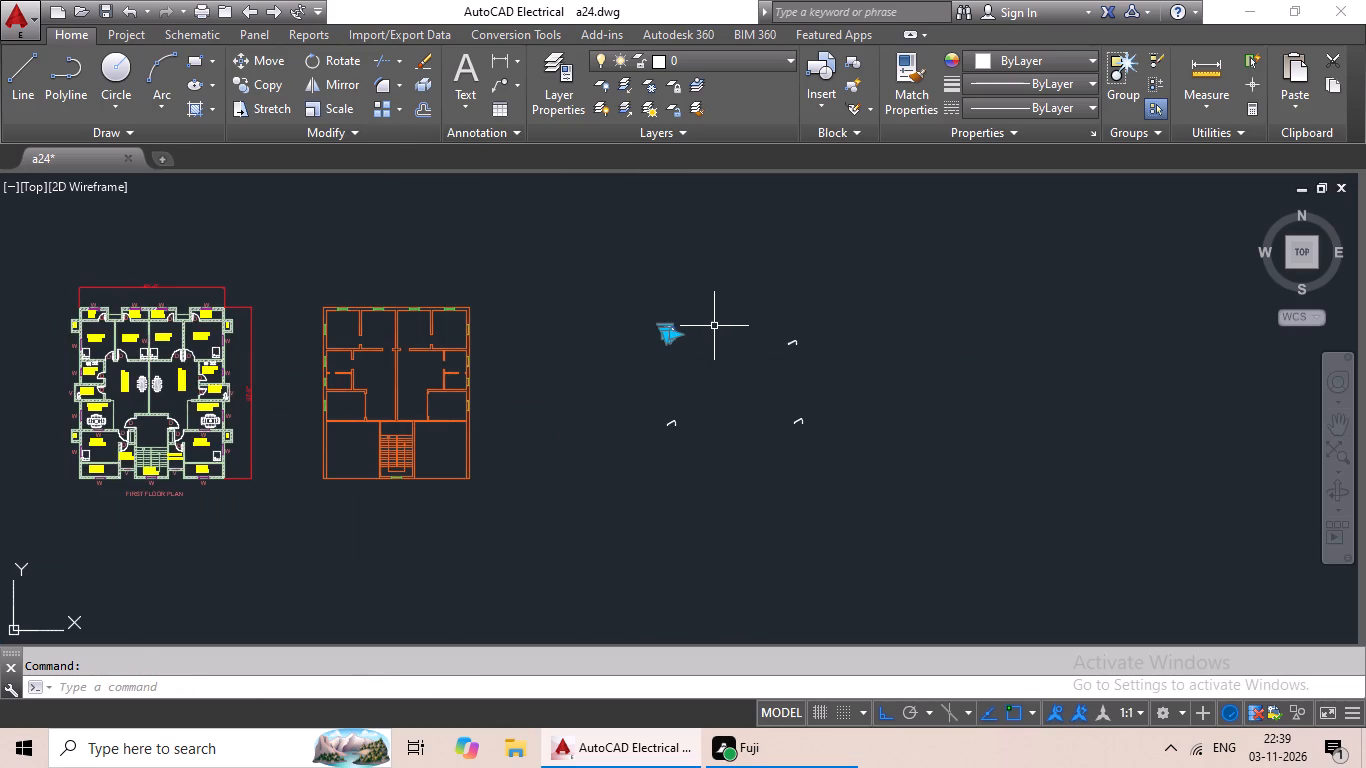
pyautogui.scroll(4, 695, 326)
pyautogui.moveTo(629, 361); pyautogui.dragTo(738, 352, button='middle')
pyautogui.scroll(-2, 719, 352)
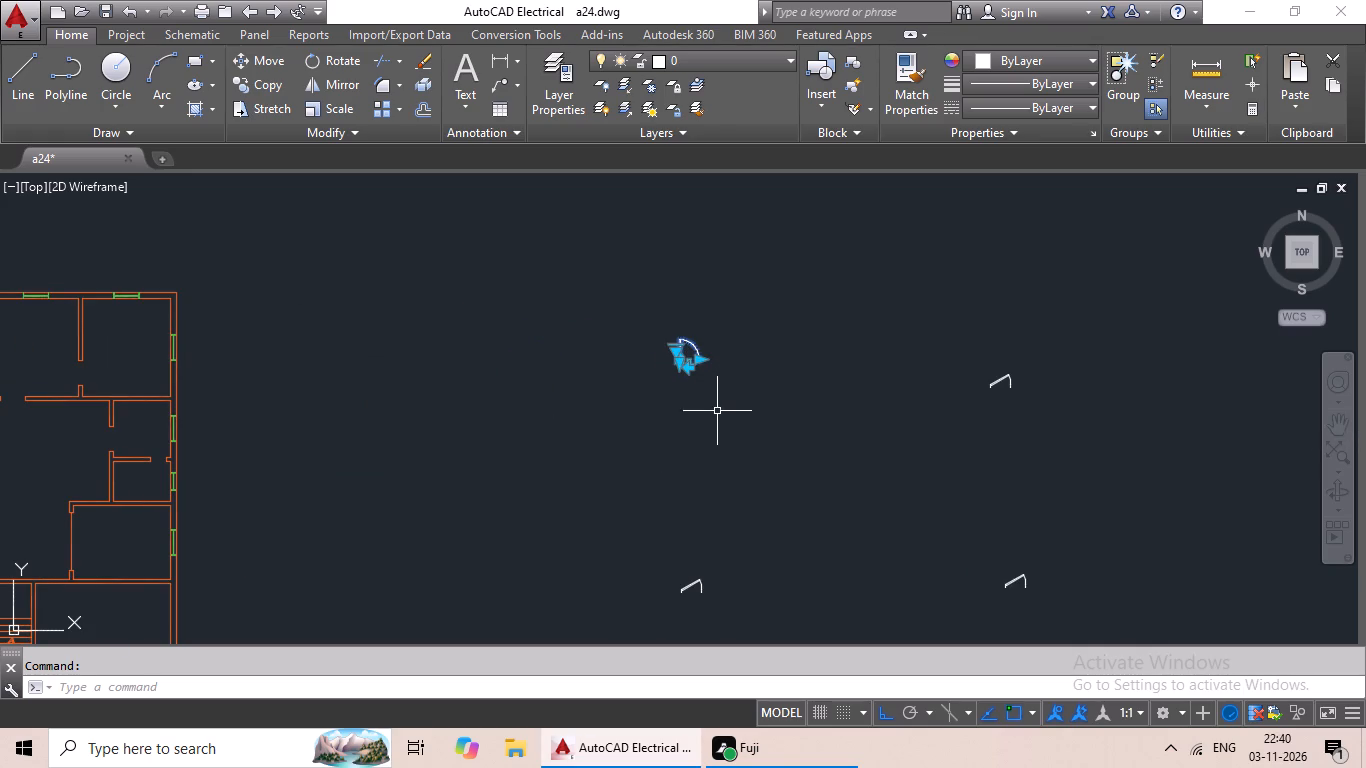
pyautogui.hotkey('ctrl', 'c')
pyautogui.hotkey('ctrl', 'v')
pyautogui.moveTo(227, 381); pyautogui.dragTo(727, 425, button='middle')
pyautogui.scroll(3, 466, 463)
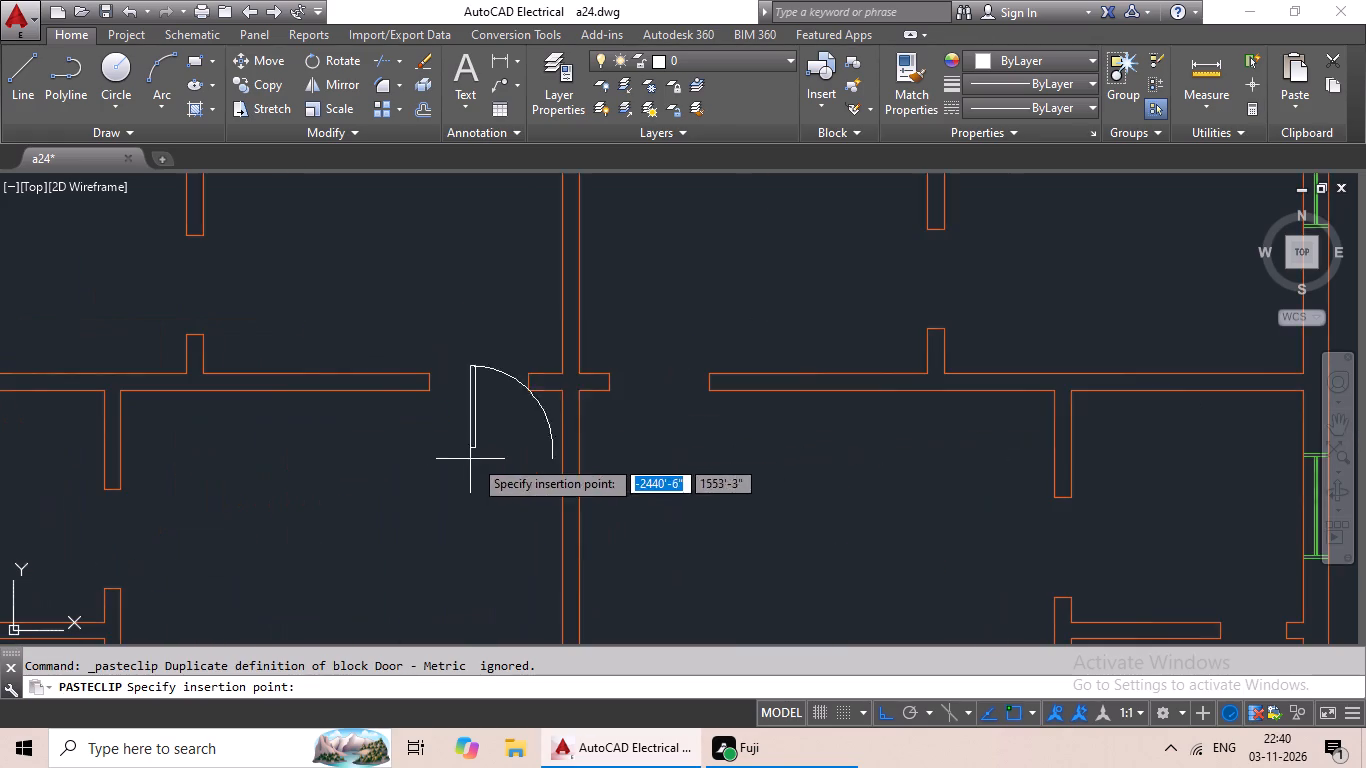
pyautogui.scroll(3, 584, 398)
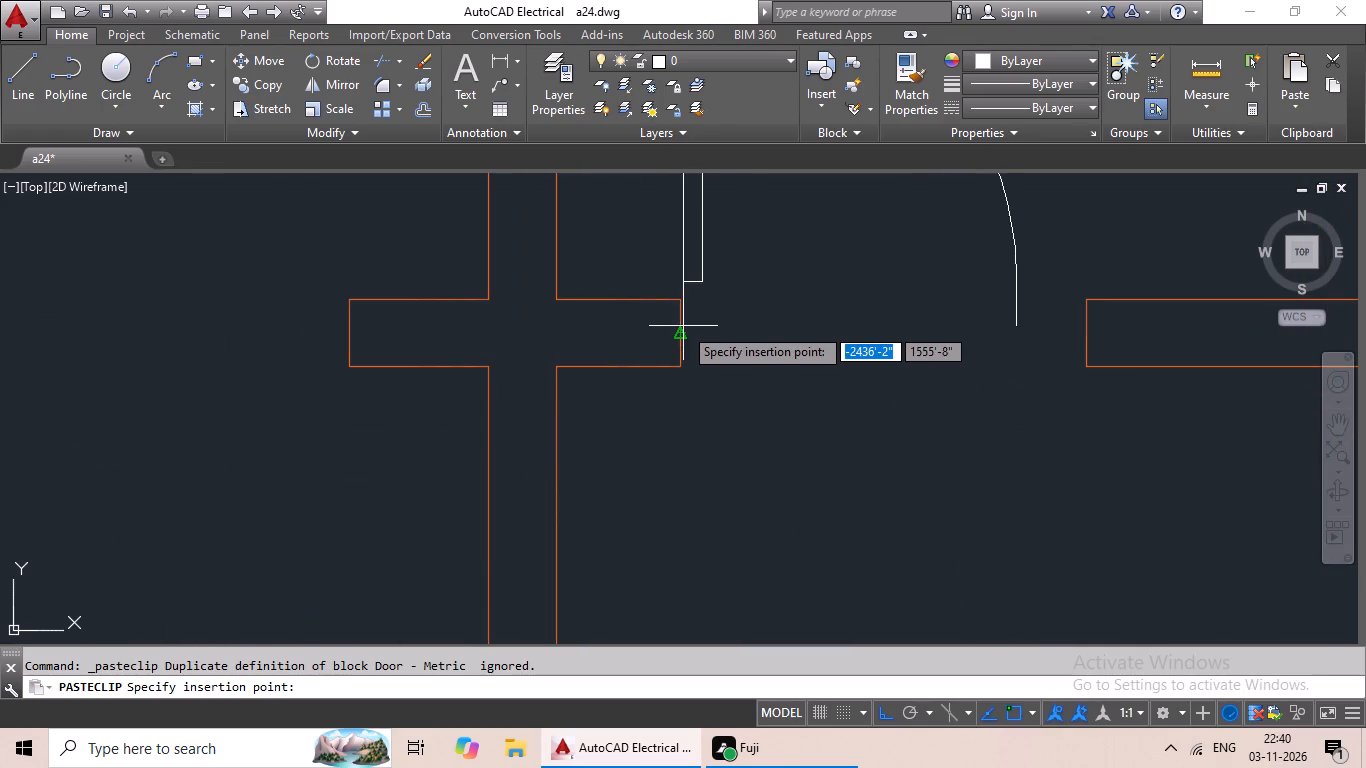
pyautogui.click(682, 335)
# Scale the door right of the central wall by reference from its hinge-side base point so its width spans the full opening.
pyautogui.scroll(-3, 713, 346)
pyautogui.moveTo(799, 268); pyautogui.dragTo(749, 339)
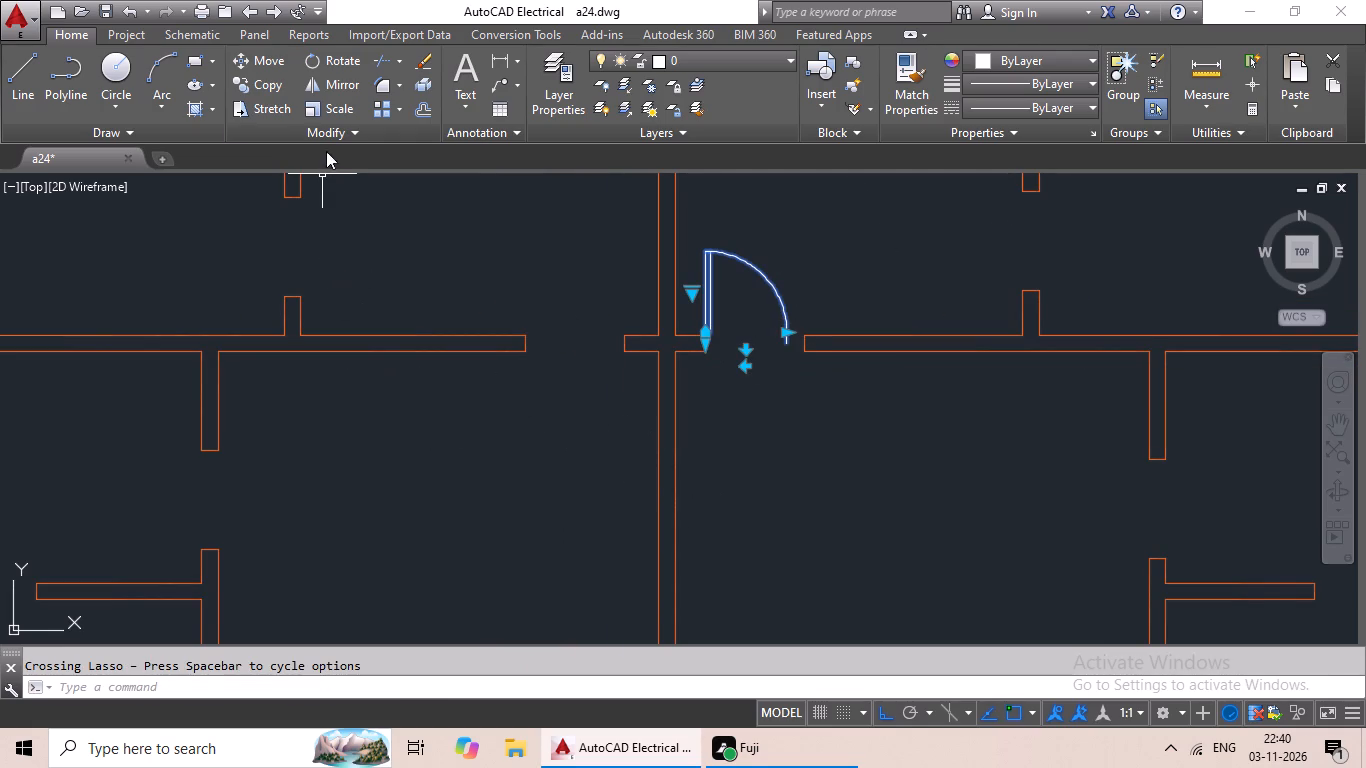
pyautogui.click(331, 107)
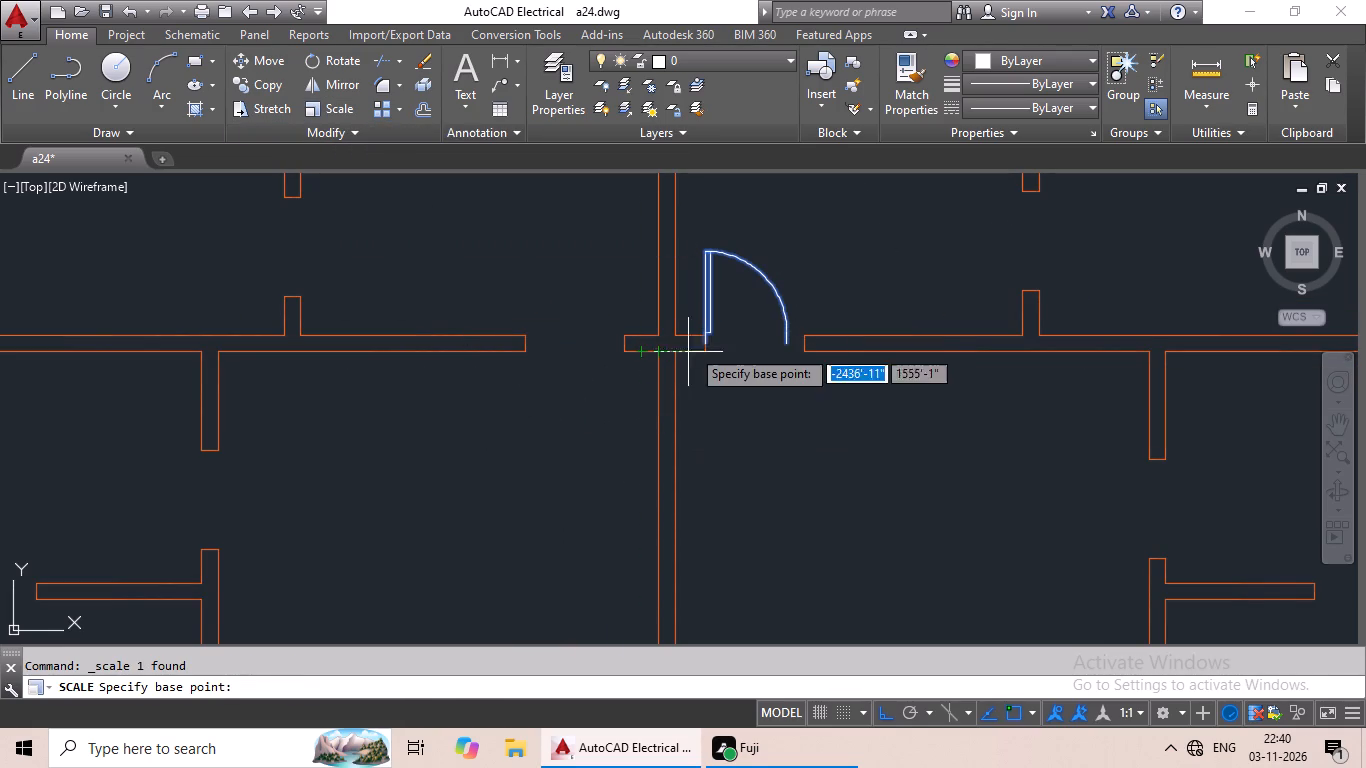
pyautogui.scroll(4, 702, 329)
pyautogui.click(678, 390)
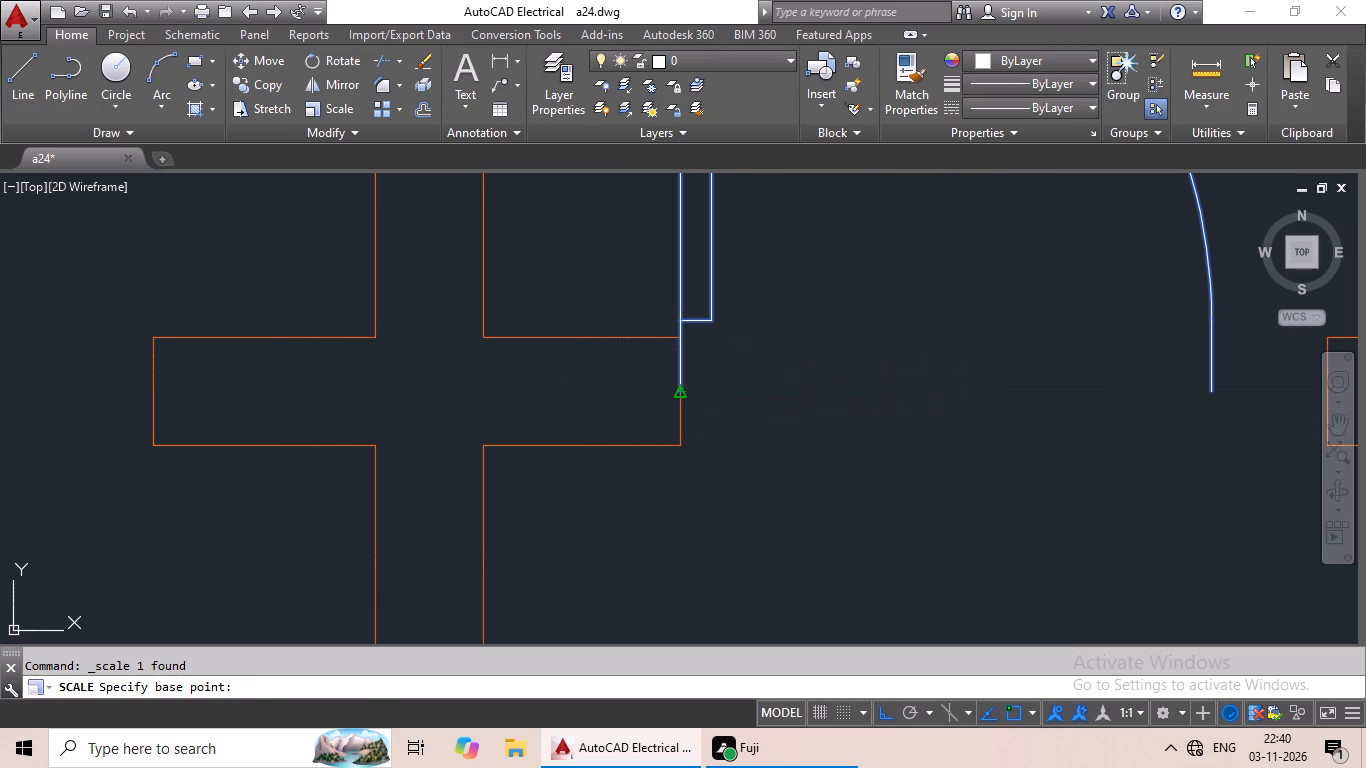
pyautogui.scroll(-2, 877, 409)
pyautogui.moveTo(893, 411); pyautogui.dragTo(813, 419, button='middle')
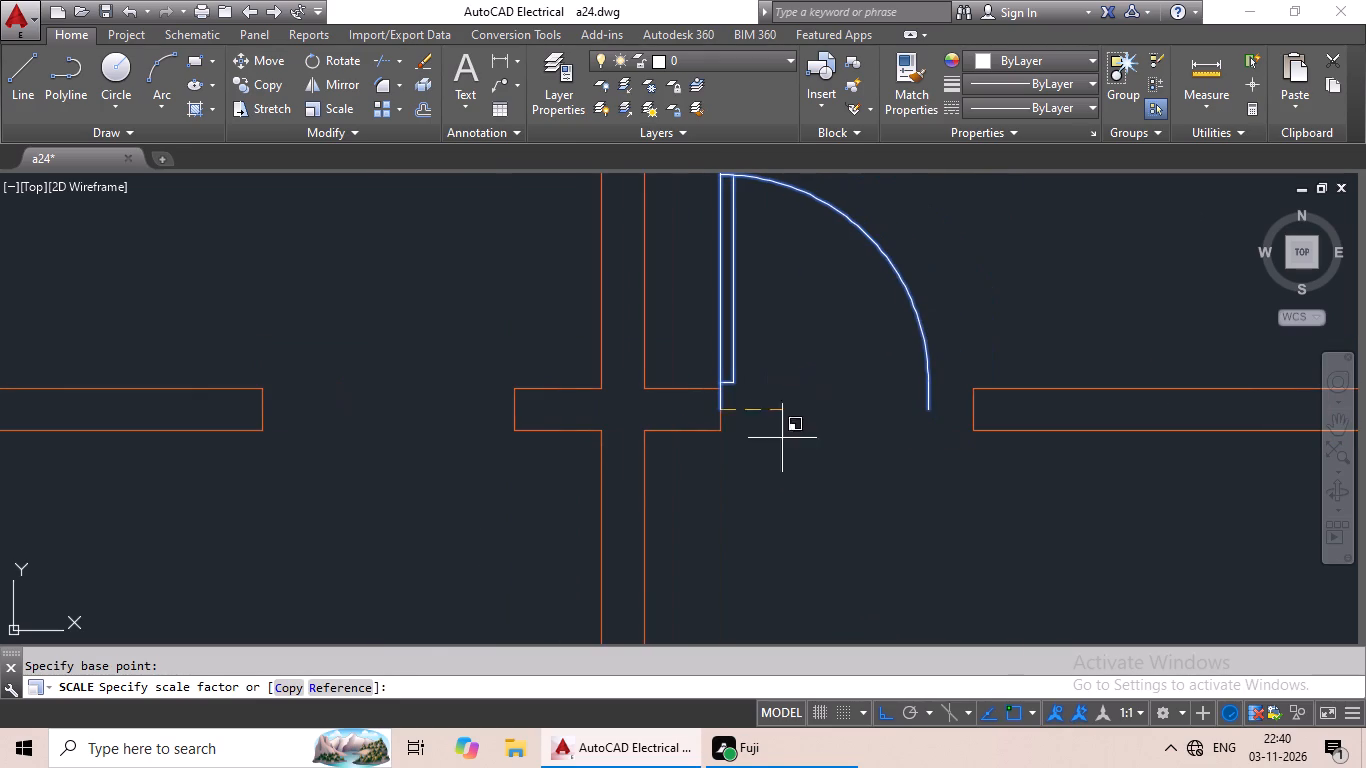
pyautogui.click(339, 687)
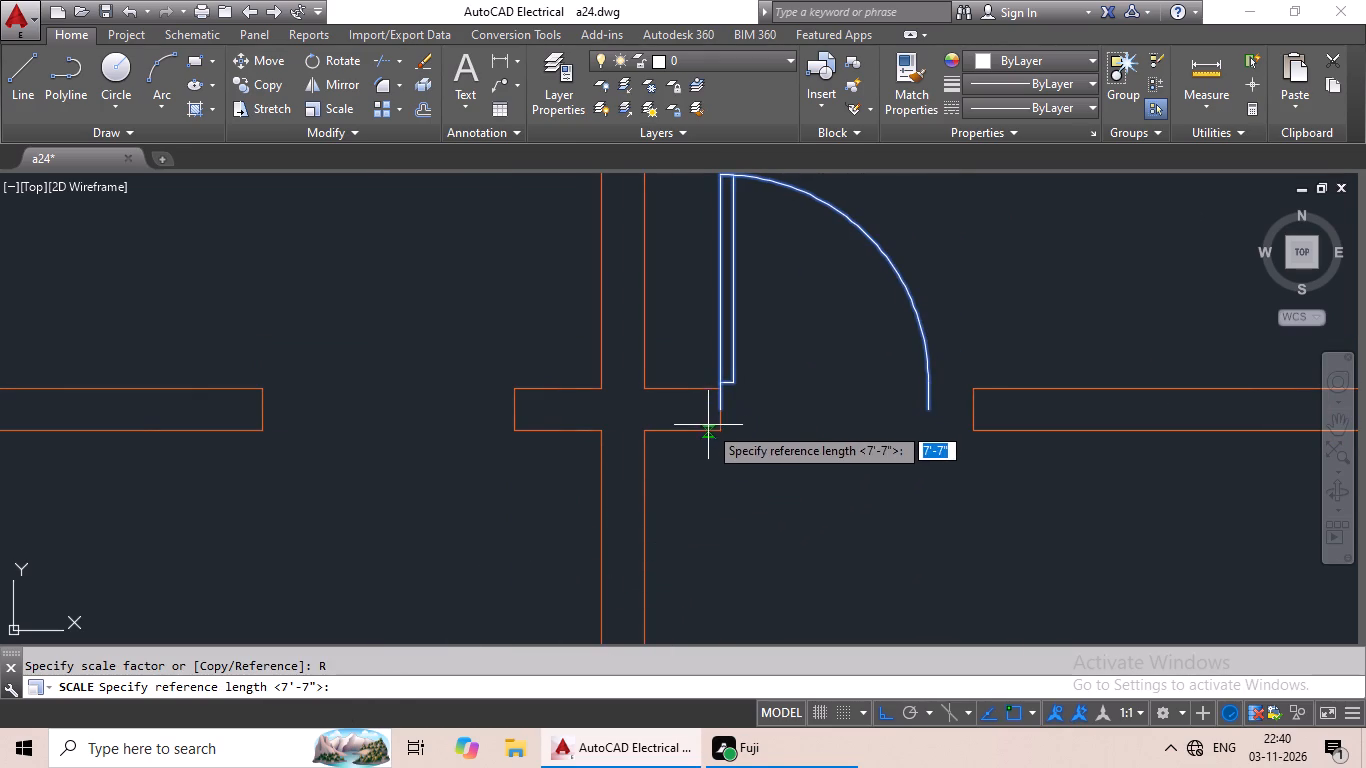
pyautogui.click(719, 411)
pyautogui.click(926, 406)
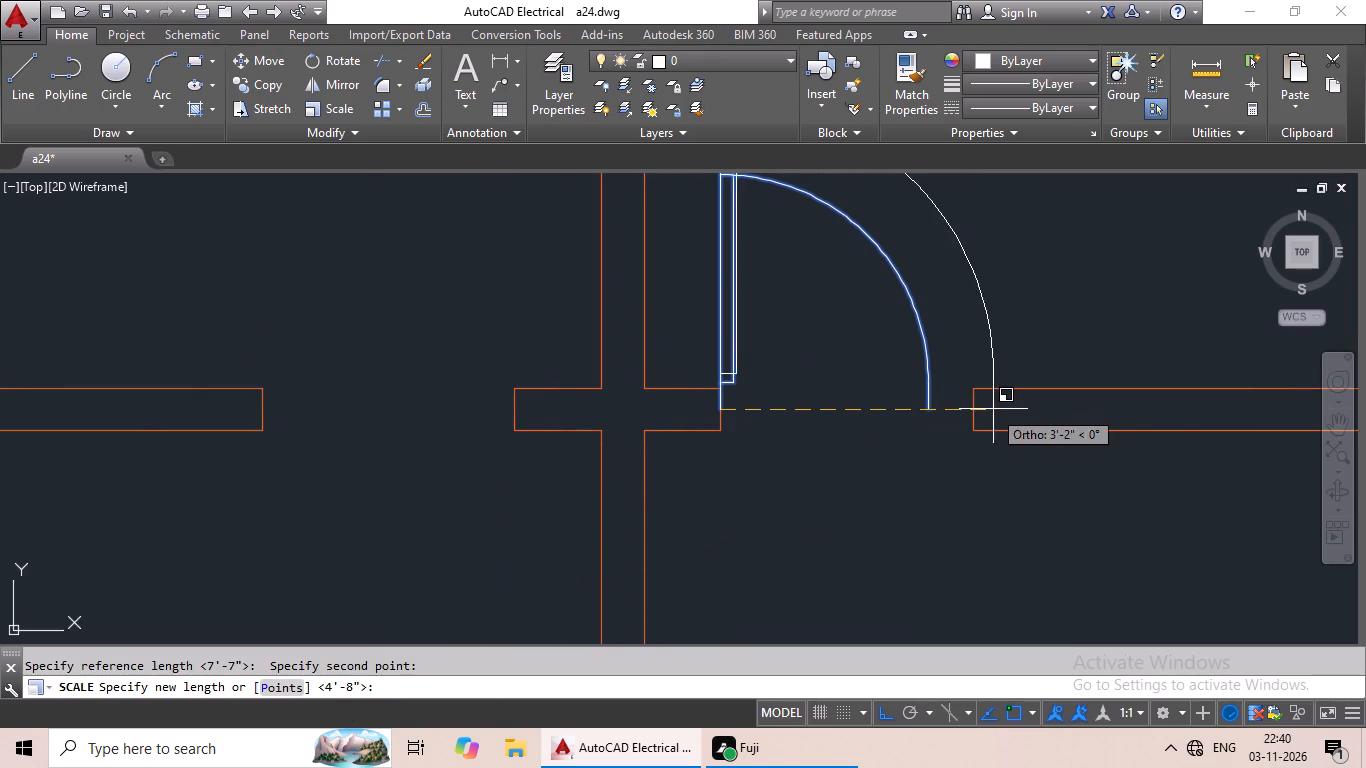
pyautogui.click(976, 410)
# Mirror the spare 90º door outside the layout about a vertical line, erasing the source object.
pyautogui.scroll(-6, 976, 412)
pyautogui.moveTo(974, 462); pyautogui.dragTo(702, 395, button='middle')
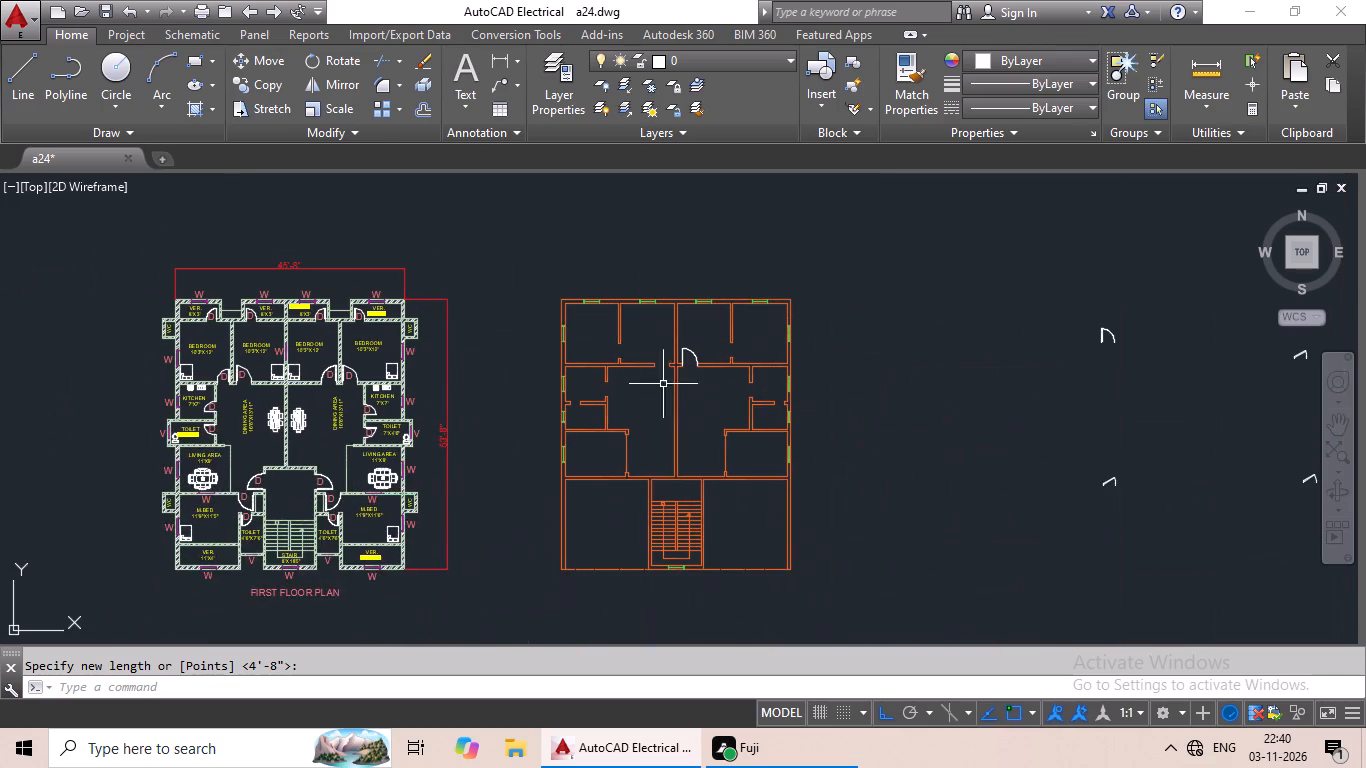
pyautogui.moveTo(1011, 346); pyautogui.dragTo(740, 421, button='middle')
pyautogui.scroll(3, 859, 403)
pyautogui.moveTo(840, 378); pyautogui.dragTo(622, 477)
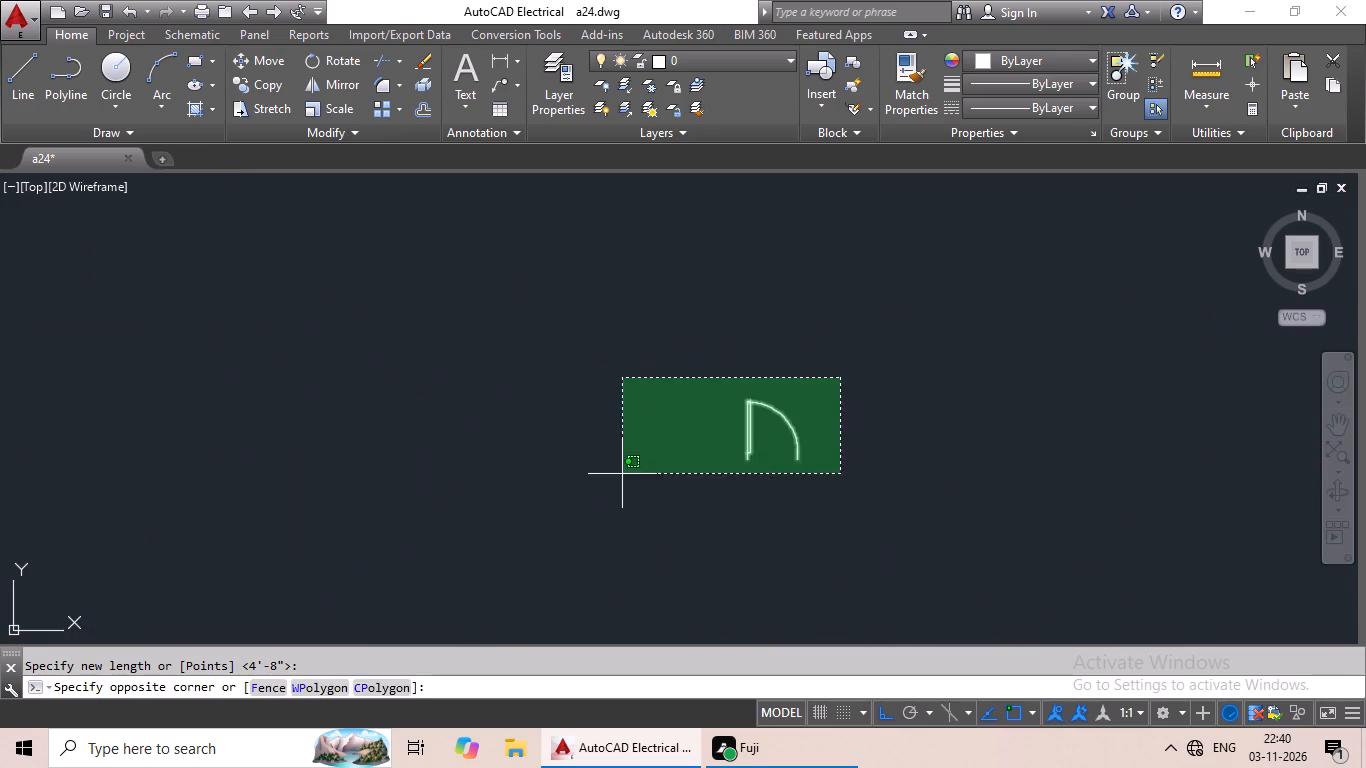
pyautogui.moveTo(622, 477); pyautogui.dragTo(806, 503)
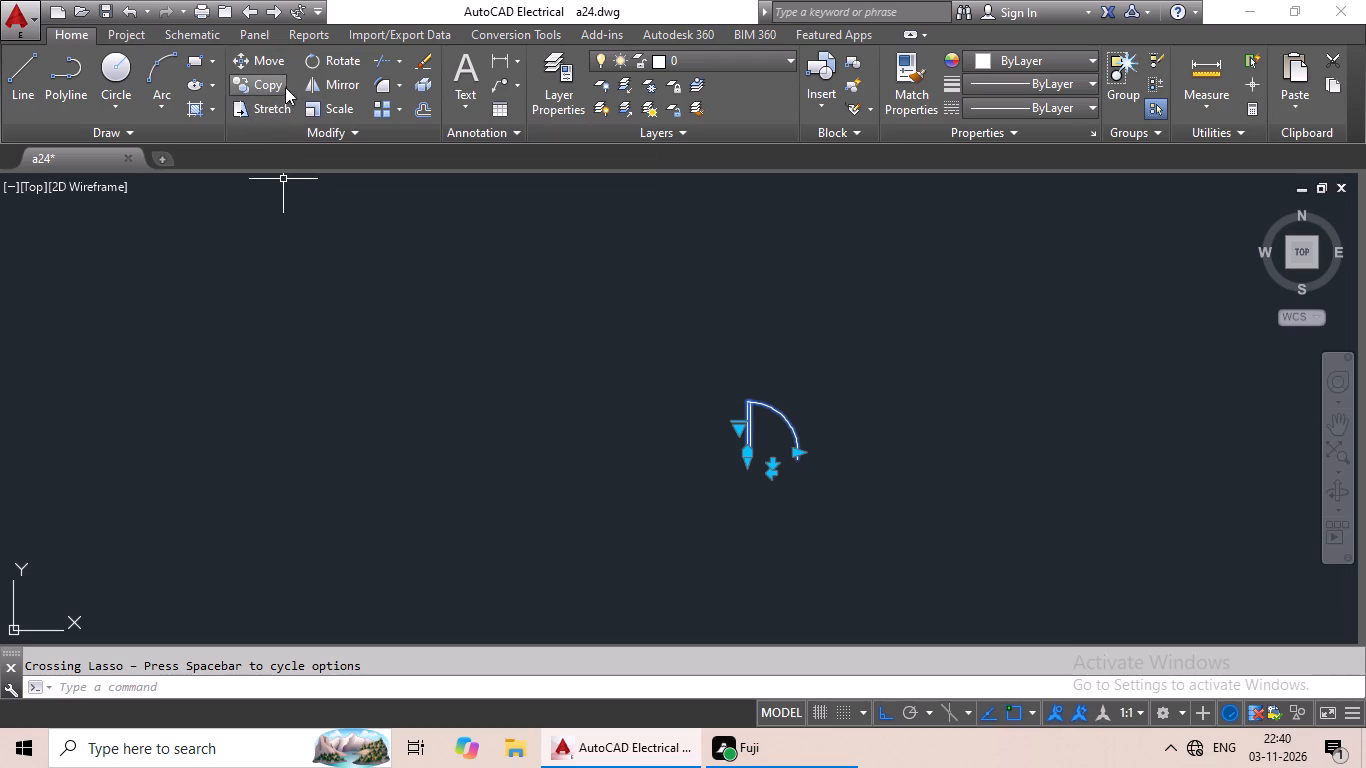
pyautogui.click(342, 83)
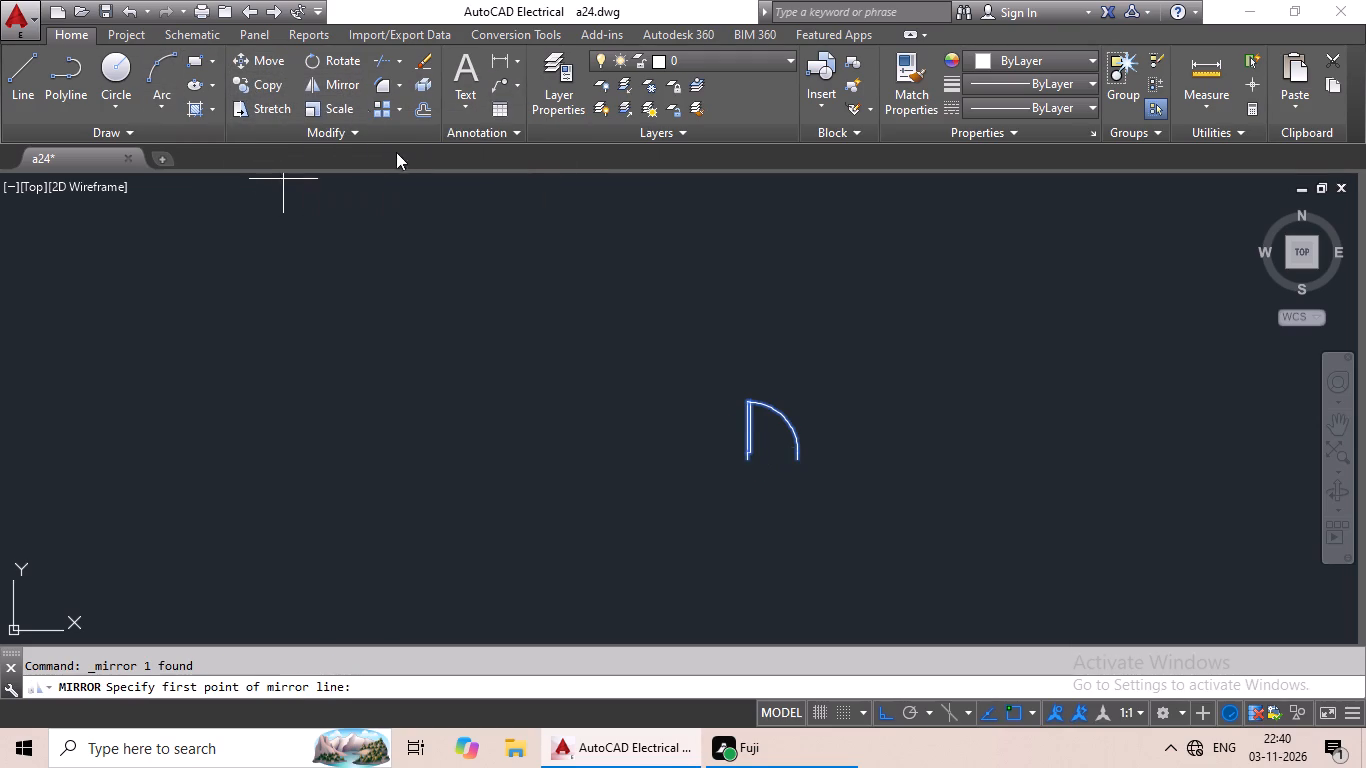
pyautogui.scroll(1, 712, 463)
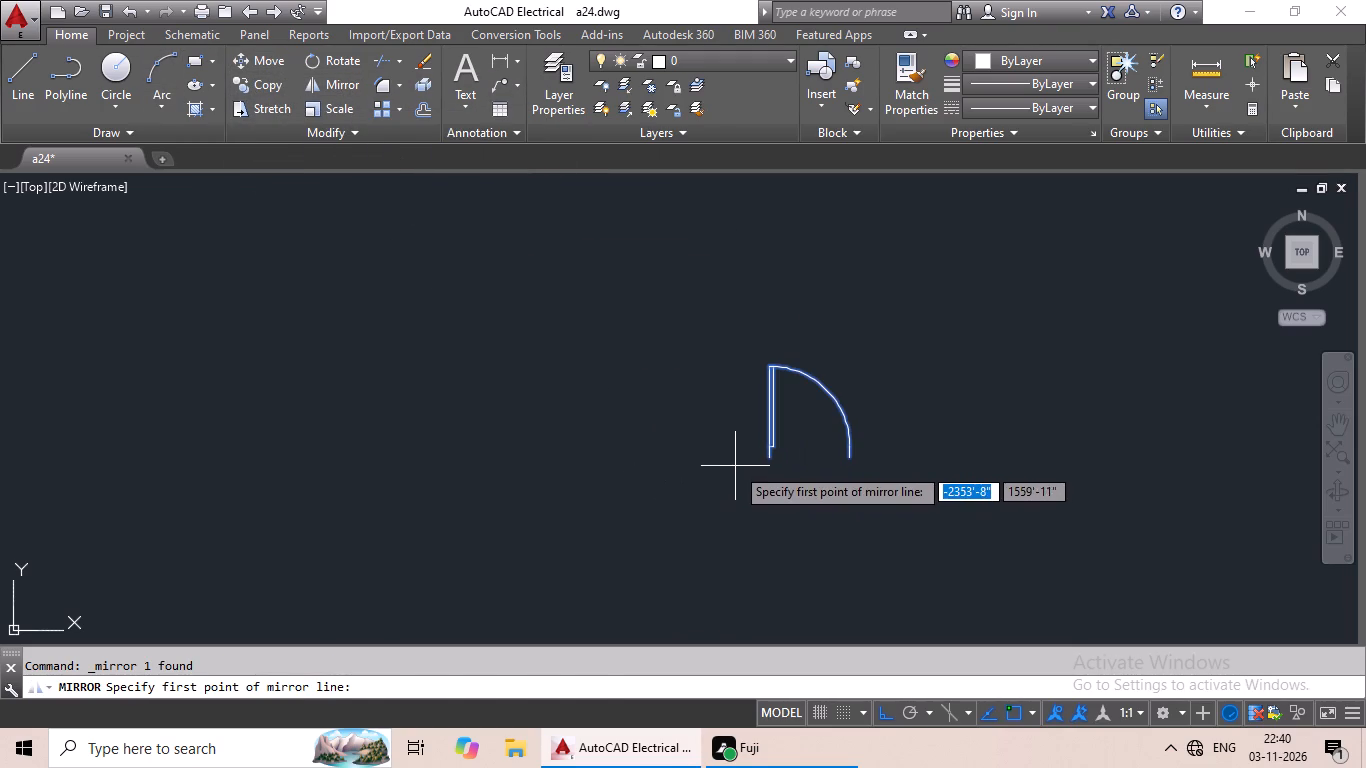
pyautogui.click(735, 465)
pyautogui.click(706, 325)
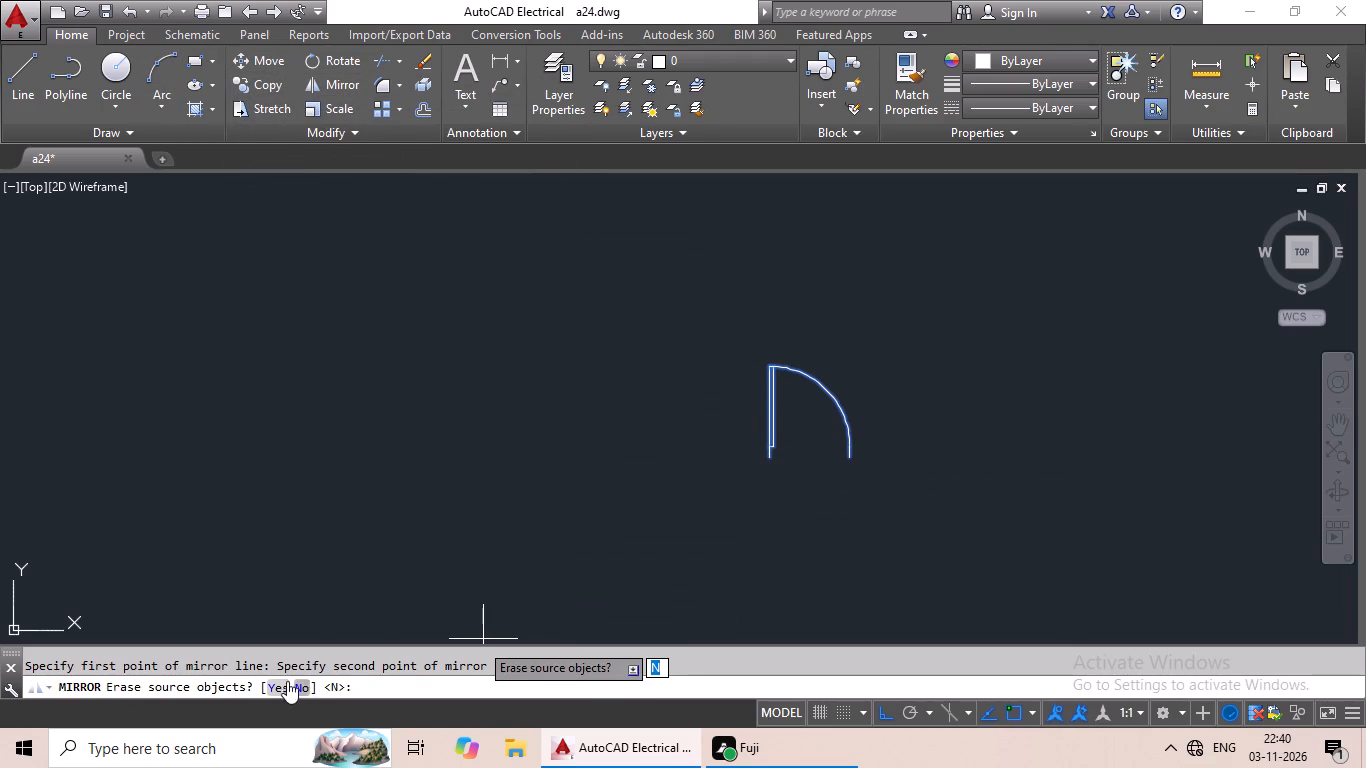
pyautogui.click(275, 684)
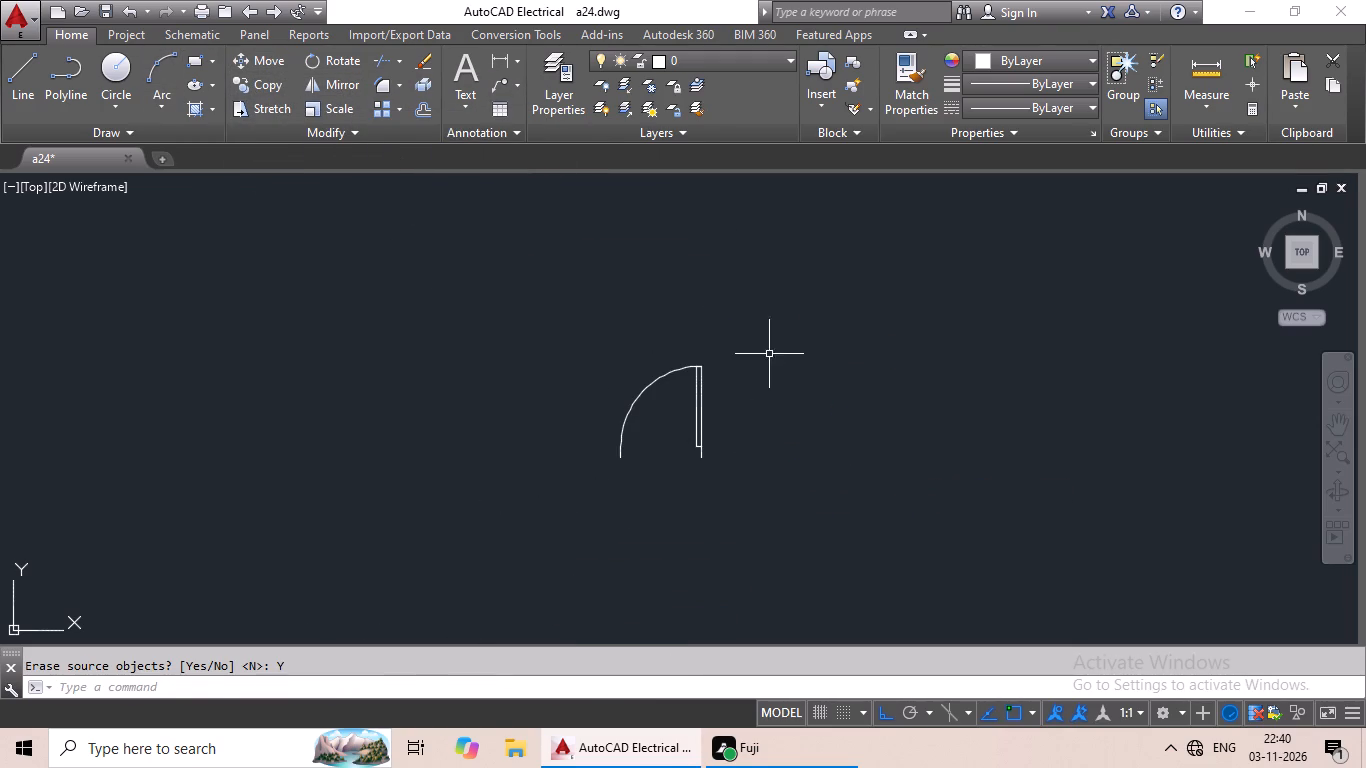
# Copy the mirrored door to the doorway just left of the central wall, at the midpoint of the opening's left wall end.
pyautogui.moveTo(769, 353); pyautogui.dragTo(785, 492)
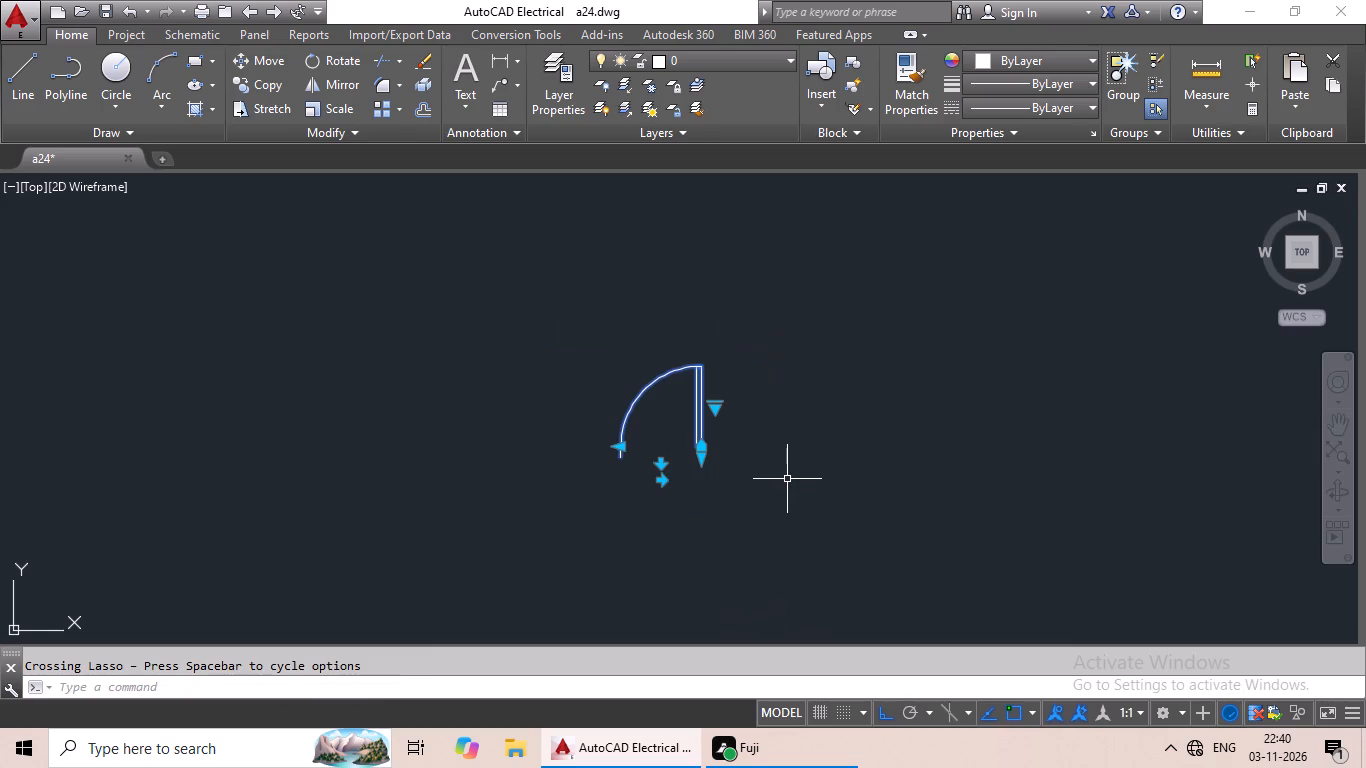
pyautogui.hotkey('ctrl', 'c')
pyautogui.hotkey('ctrl', 'v')
pyautogui.keyDown('ctrl'); pyautogui.scroll(-2, 537, 473); pyautogui.keyUp('ctrl')
pyautogui.moveTo(489, 482); pyautogui.dragTo(766, 476, button='middle')
pyautogui.scroll(-2, 839, 418)
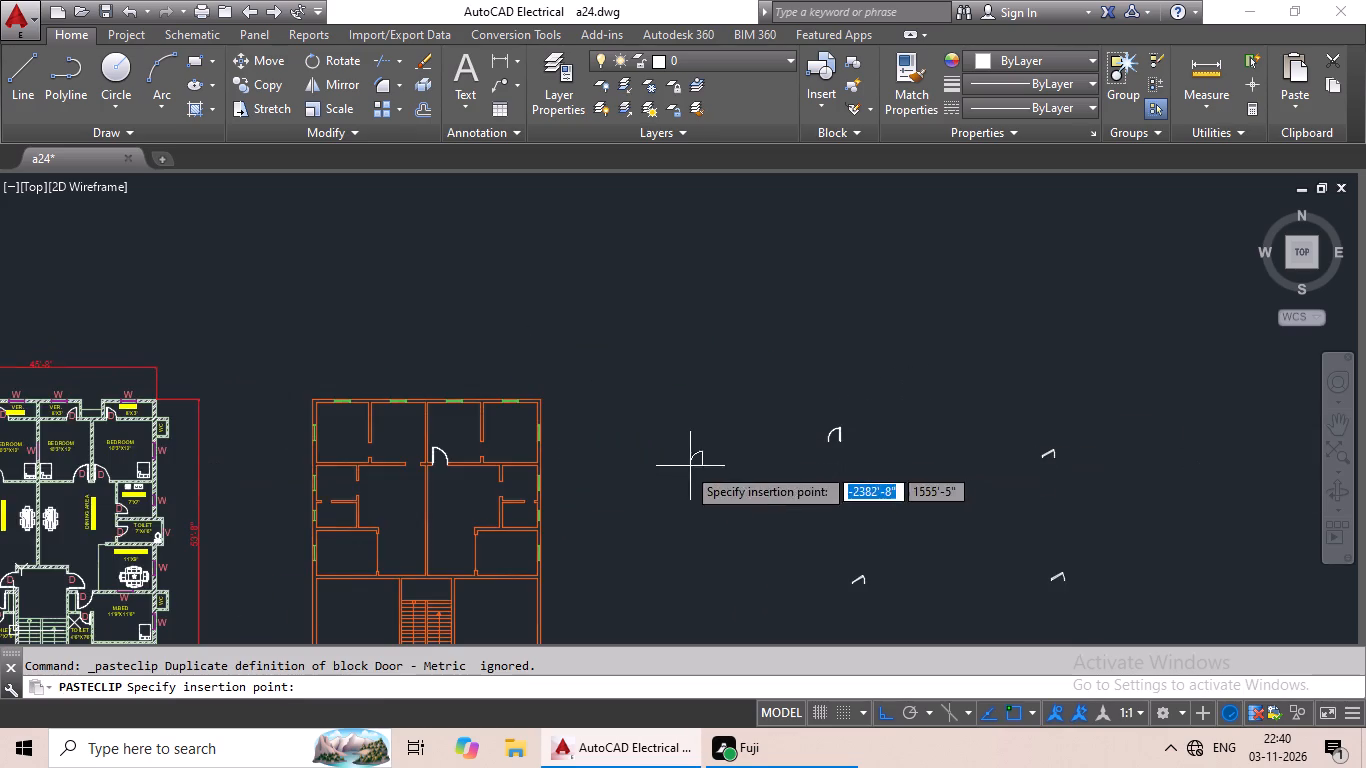
pyautogui.moveTo(684, 466); pyautogui.dragTo(927, 417, button='middle')
pyautogui.scroll(5, 668, 413)
pyautogui.scroll(3, 517, 457)
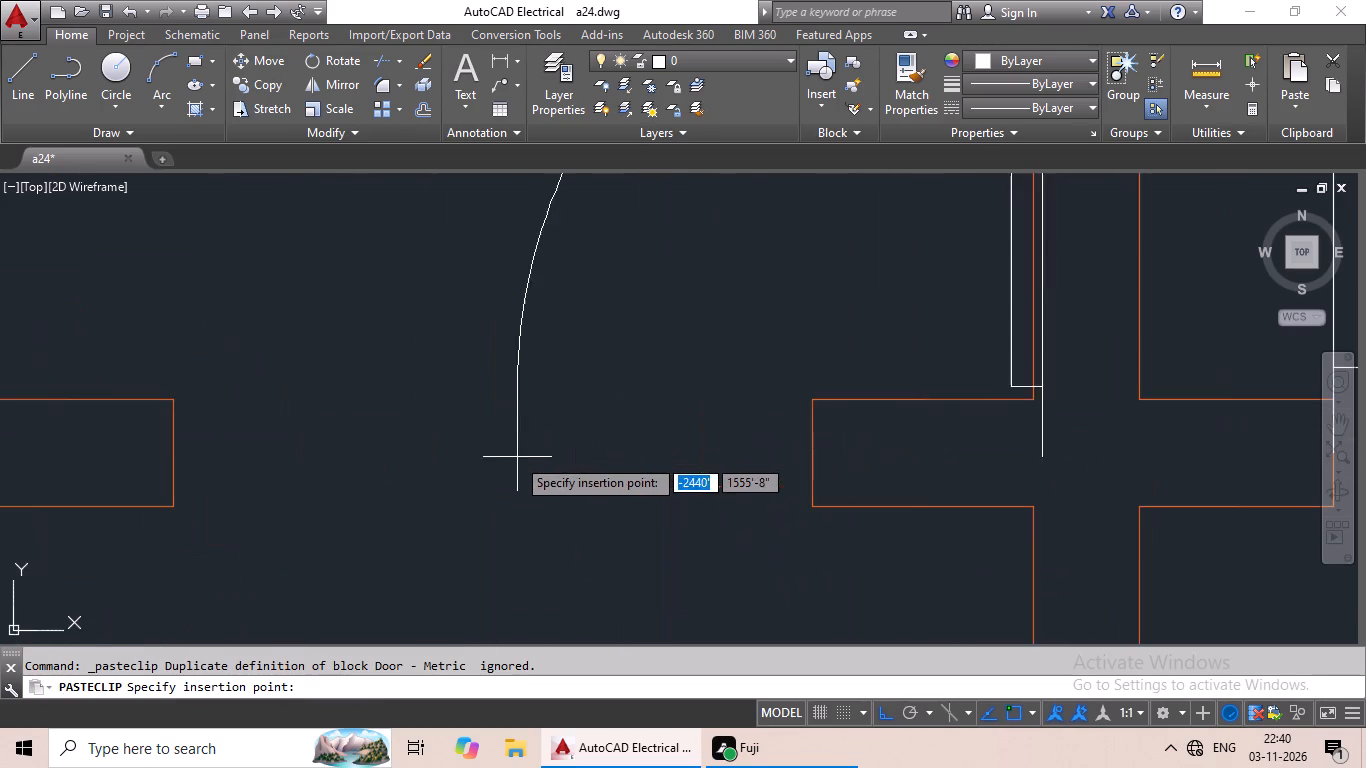
pyautogui.click(172, 456)
# Scale the door left of the central wall by reference from its left base point so its width spans the opening.
pyautogui.scroll(-2, 360, 418)
pyautogui.moveTo(597, 270); pyautogui.dragTo(437, 416)
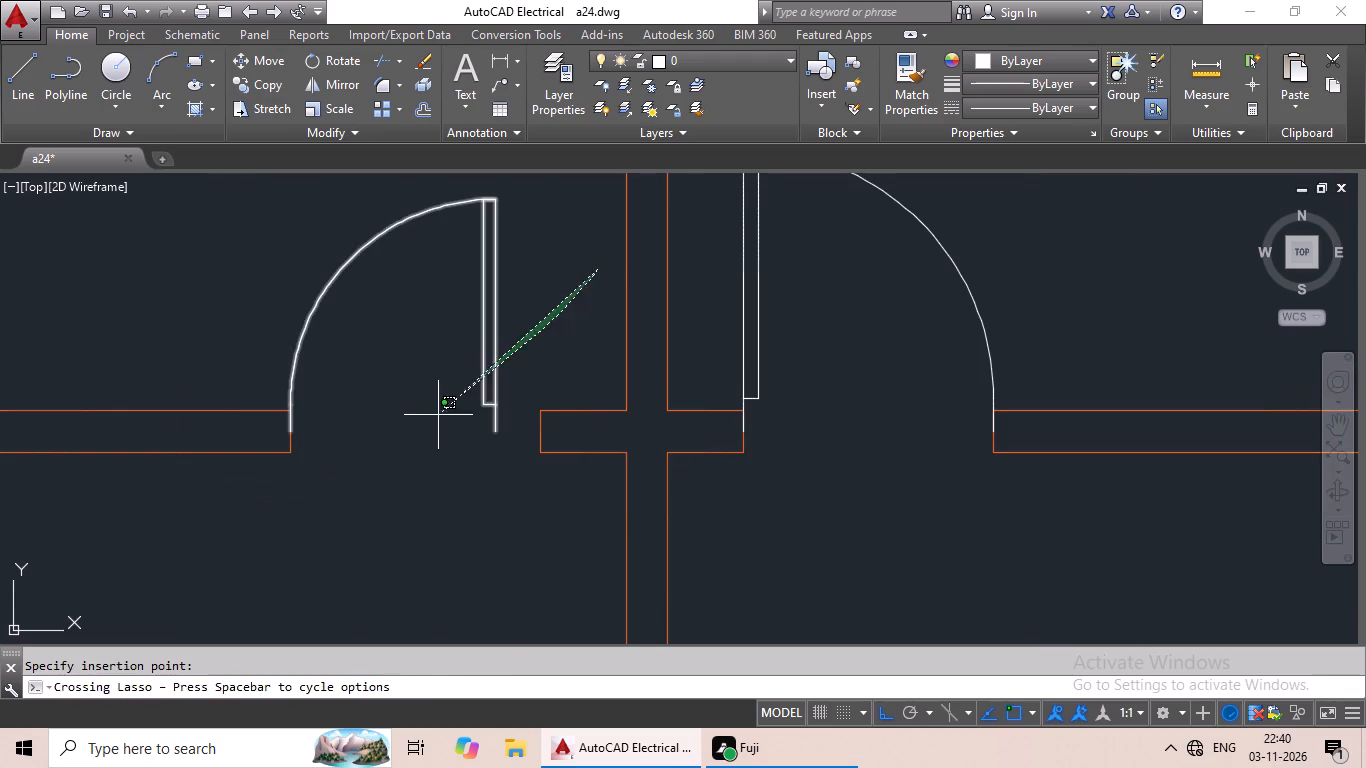
pyautogui.moveTo(437, 416); pyautogui.dragTo(436, 417)
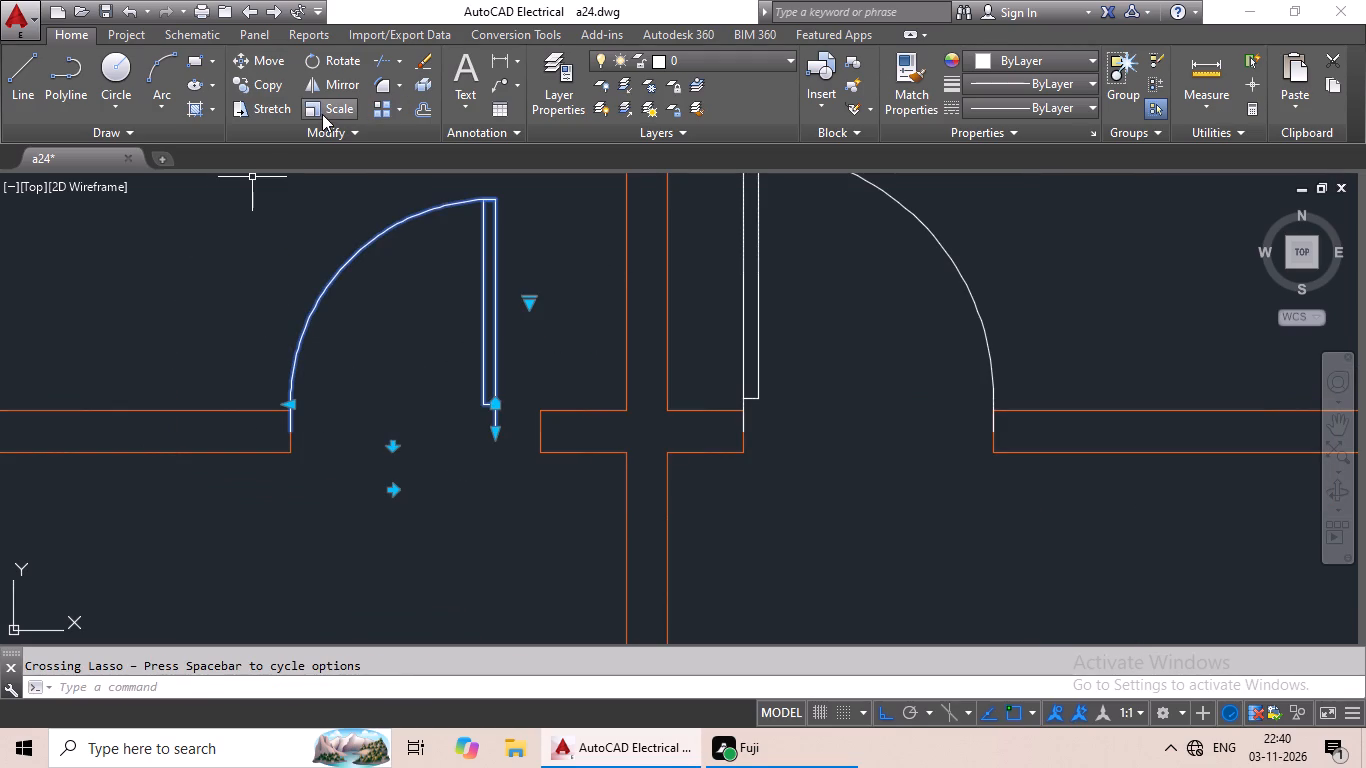
pyautogui.click(322, 114)
pyautogui.scroll(2, 285, 448)
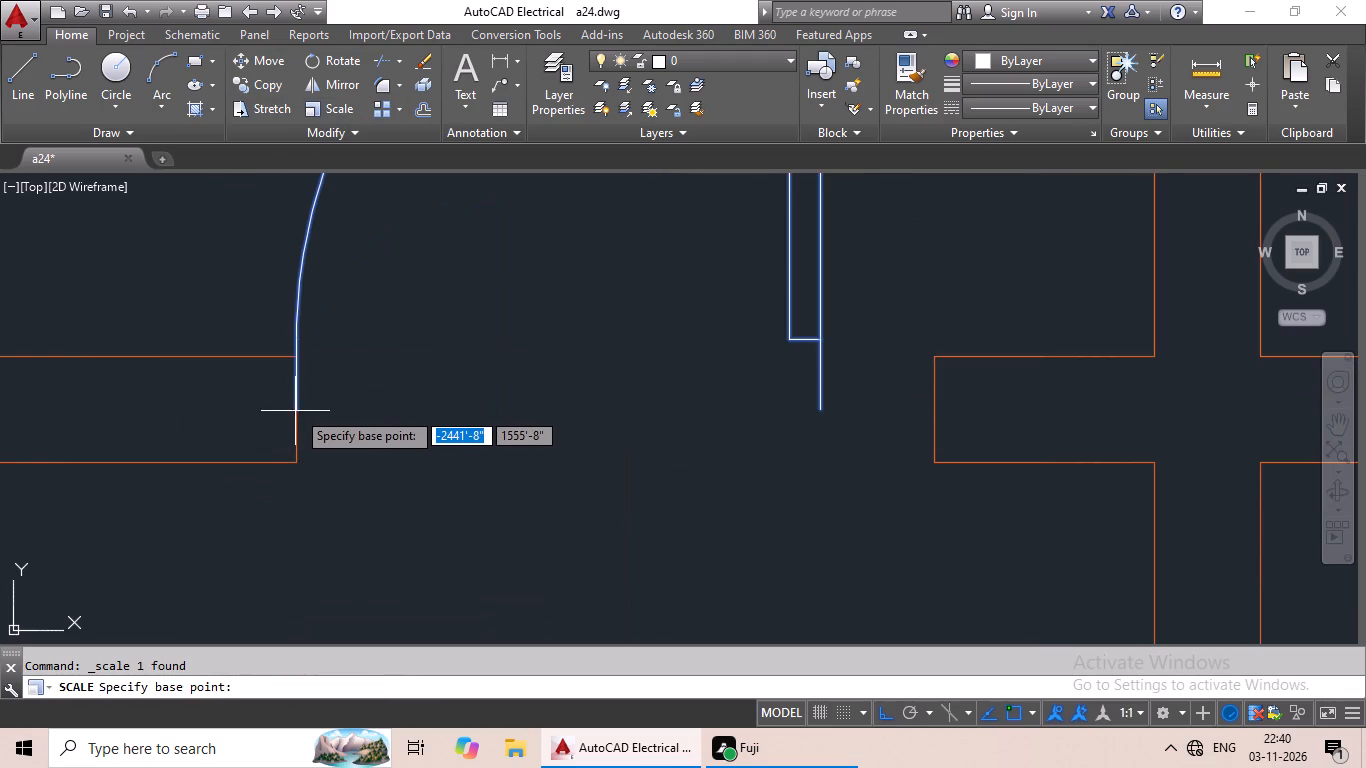
pyautogui.click(298, 410)
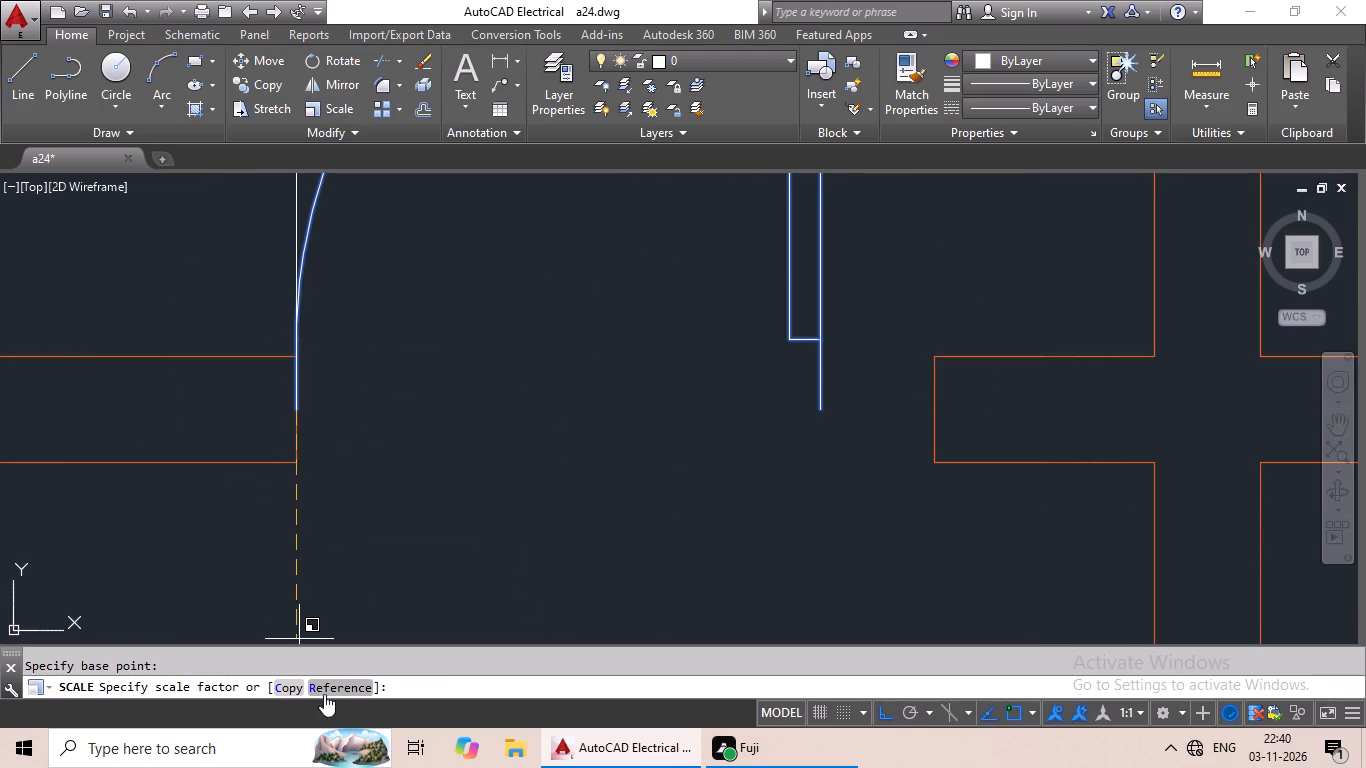
pyautogui.click(324, 689)
pyautogui.click(297, 412)
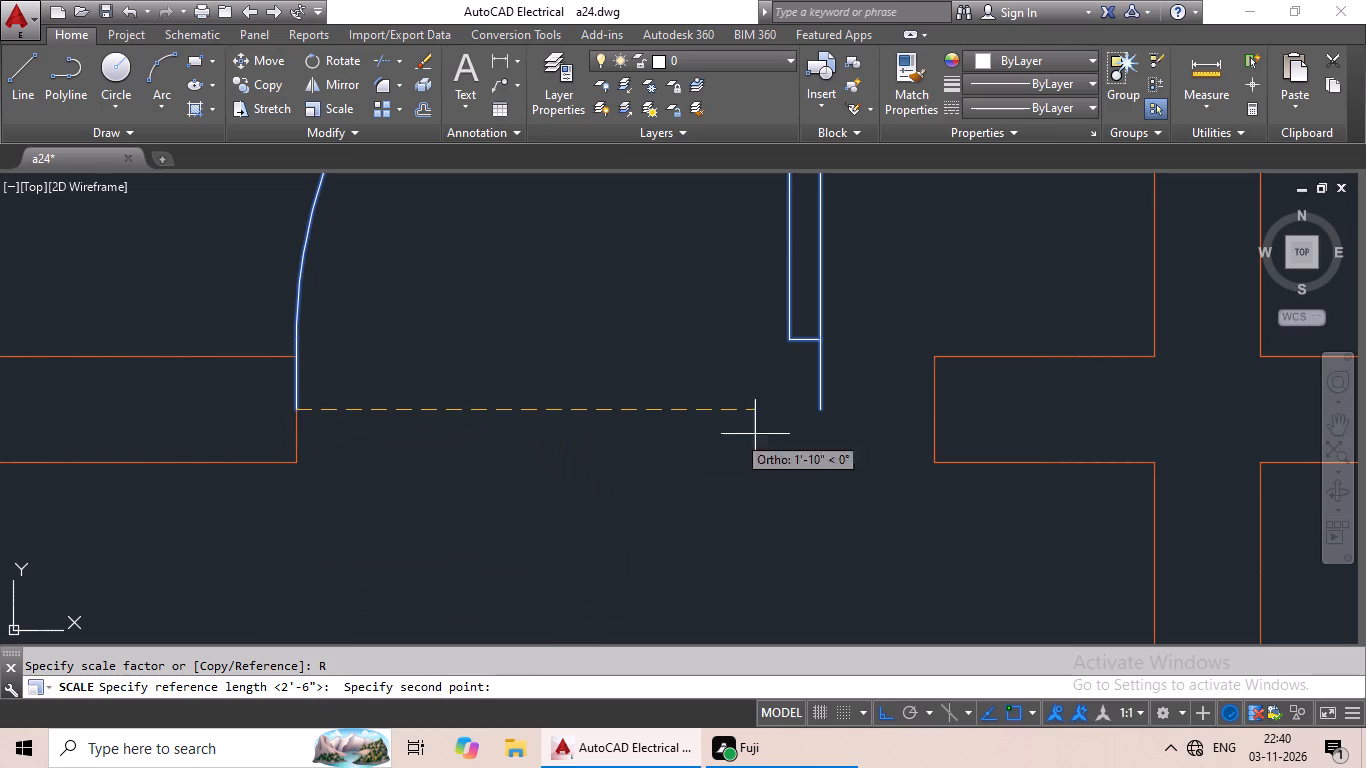
pyautogui.click(822, 410)
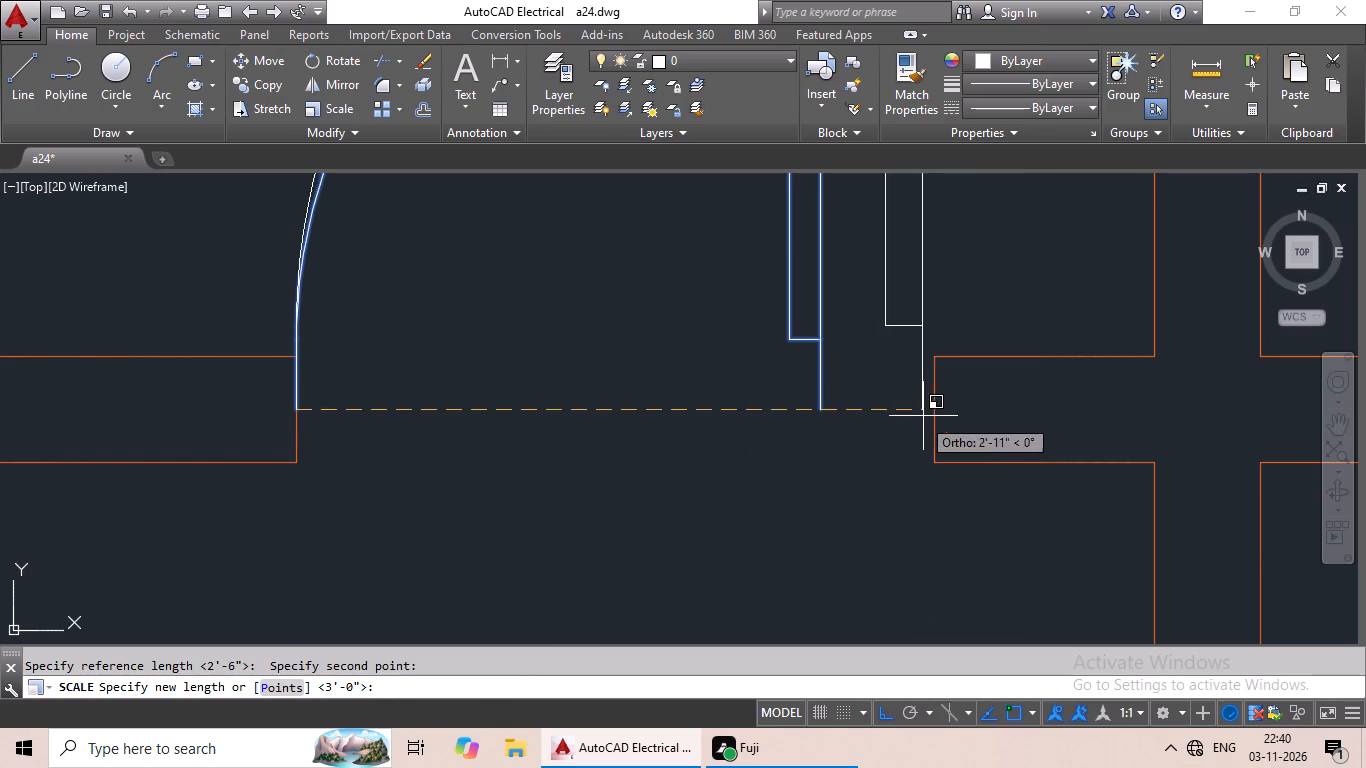
pyautogui.click(929, 413)
# Rotate the spare mirrored door outside the layout 90° clockwise about its lower-left end.
pyautogui.scroll(-1, 1069, 468)
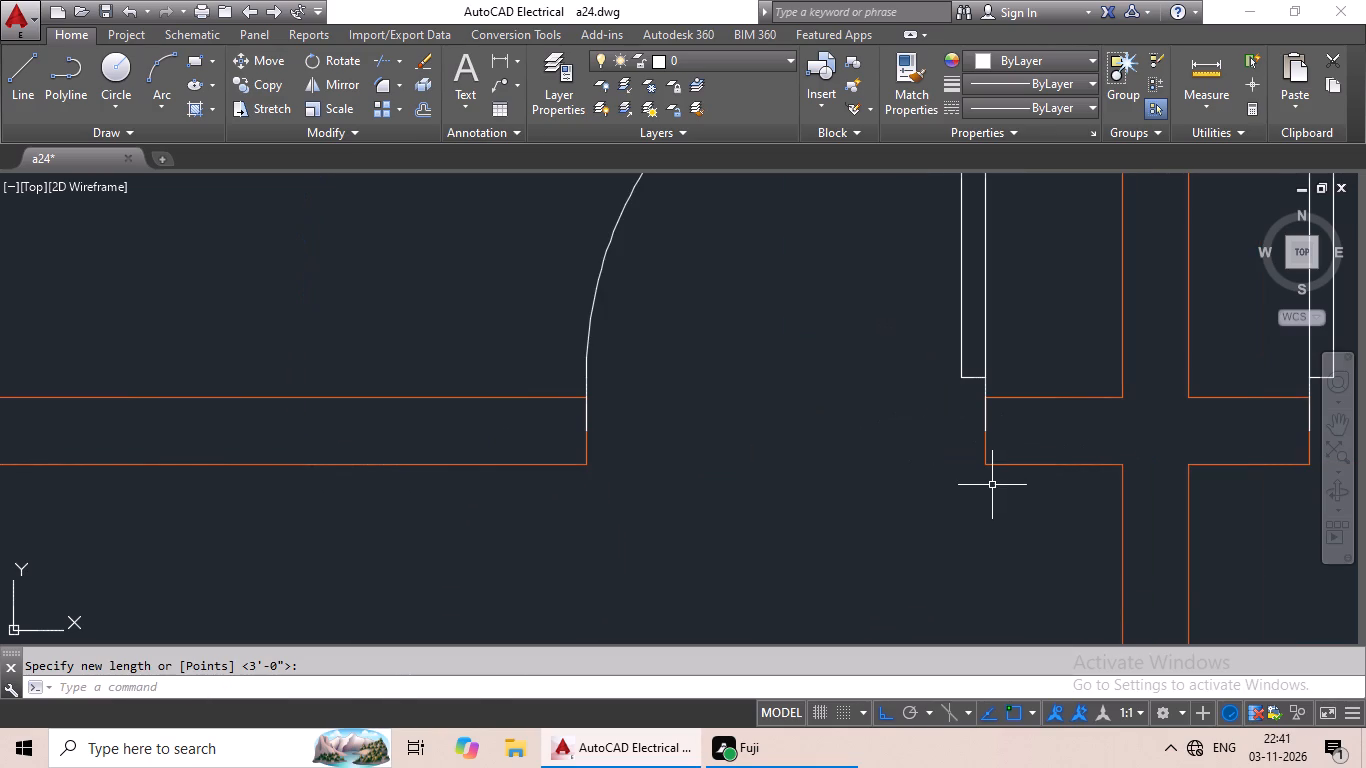
pyautogui.scroll(-3, 1365, 761)
pyautogui.scroll(-3, 1023, 372)
pyautogui.moveTo(1004, 378); pyautogui.dragTo(592, 408, button='middle')
pyautogui.scroll(-3, 638, 383)
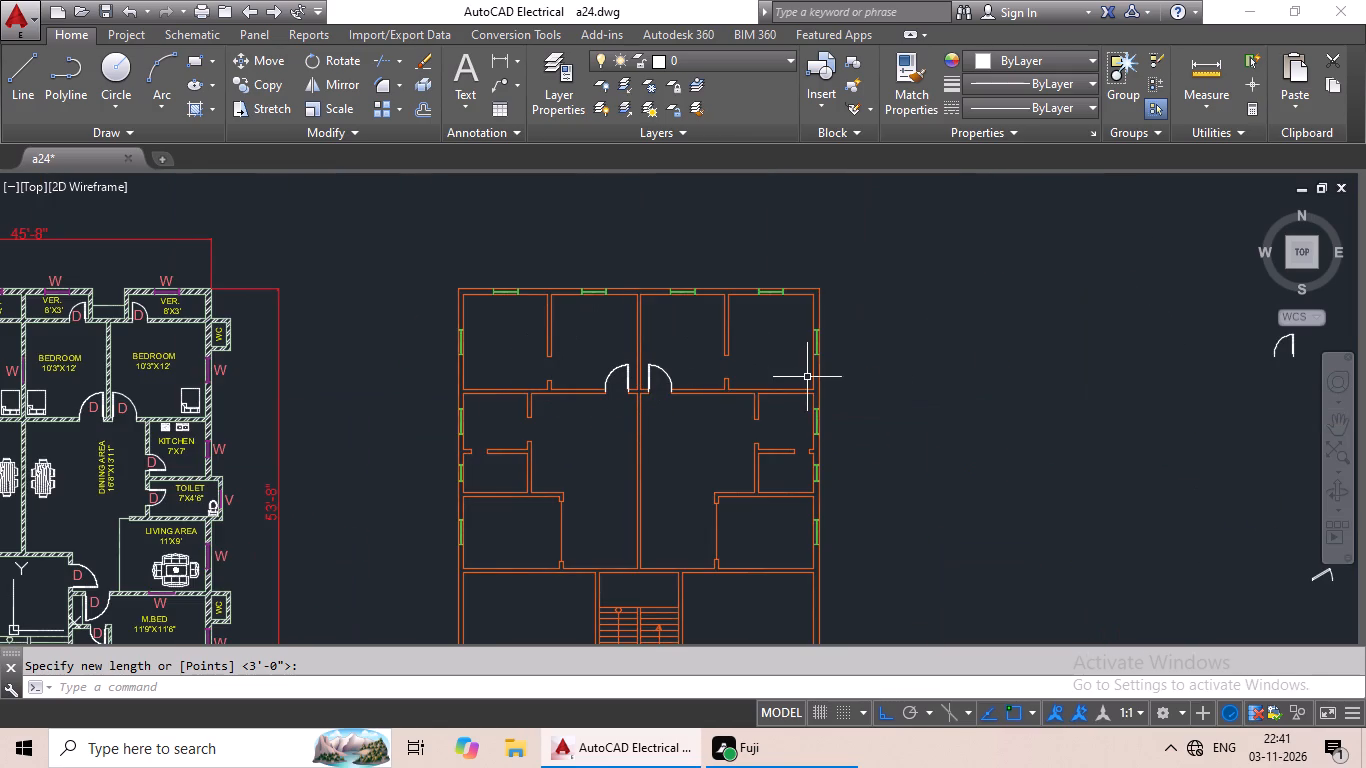
pyautogui.scroll(-1, 799, 314)
pyautogui.moveTo(1020, 311); pyautogui.dragTo(676, 328, button='middle')
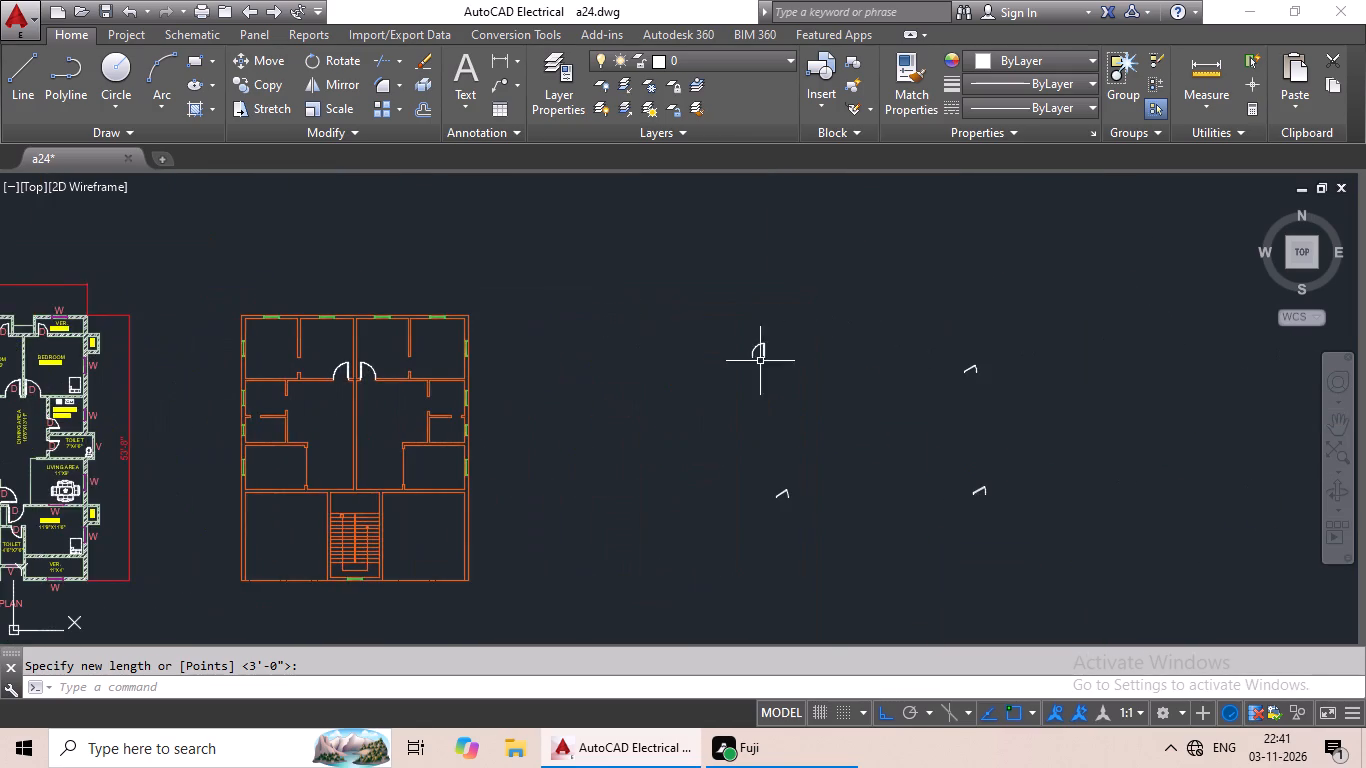
pyautogui.scroll(4, 783, 356)
pyautogui.click(662, 340)
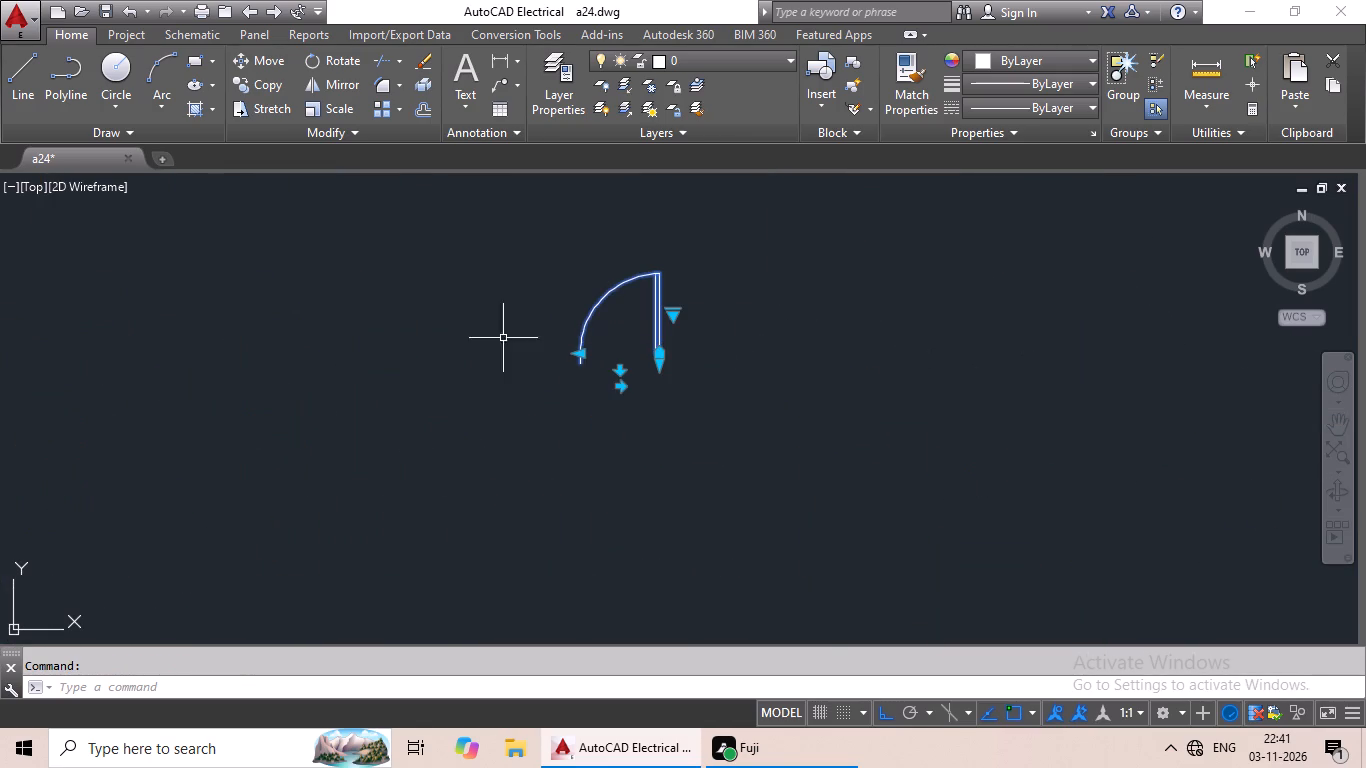
pyautogui.click(327, 64)
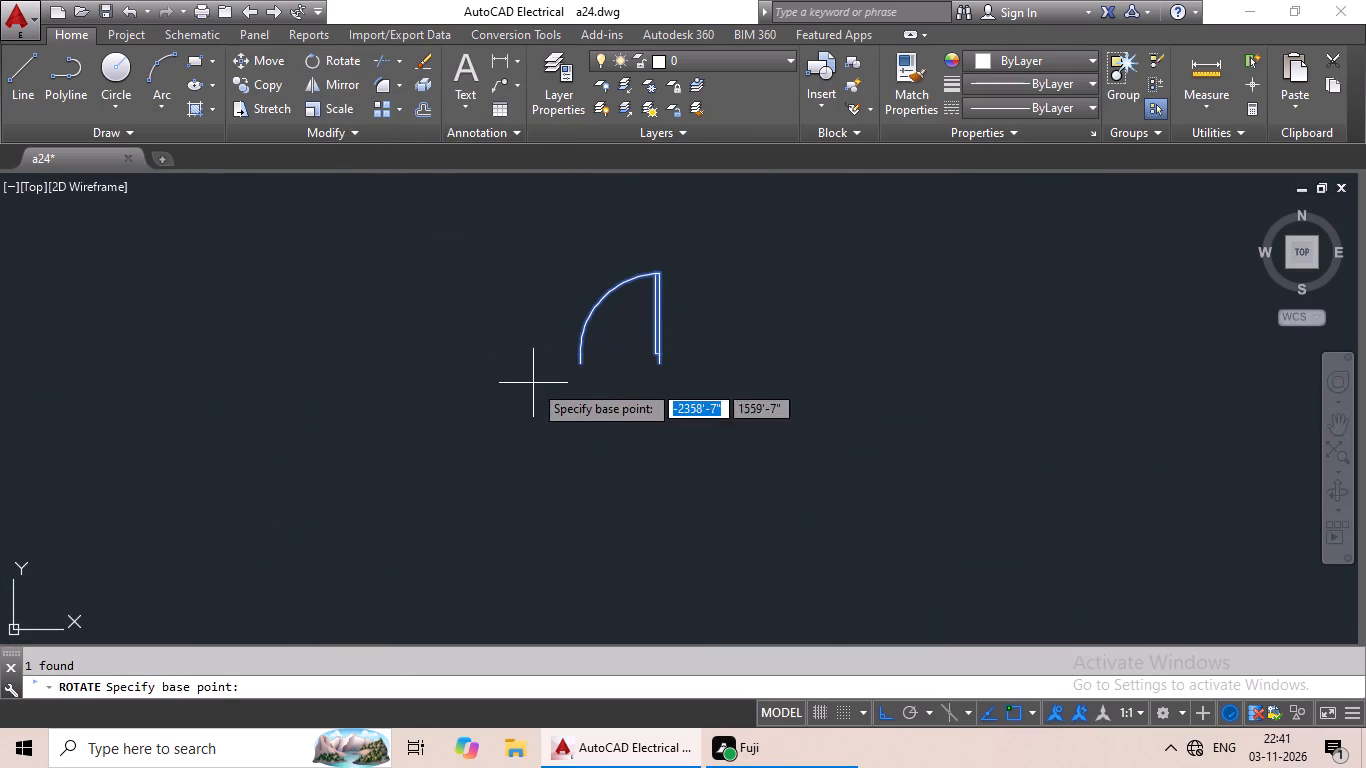
pyautogui.click(575, 359)
pyautogui.click(524, 443)
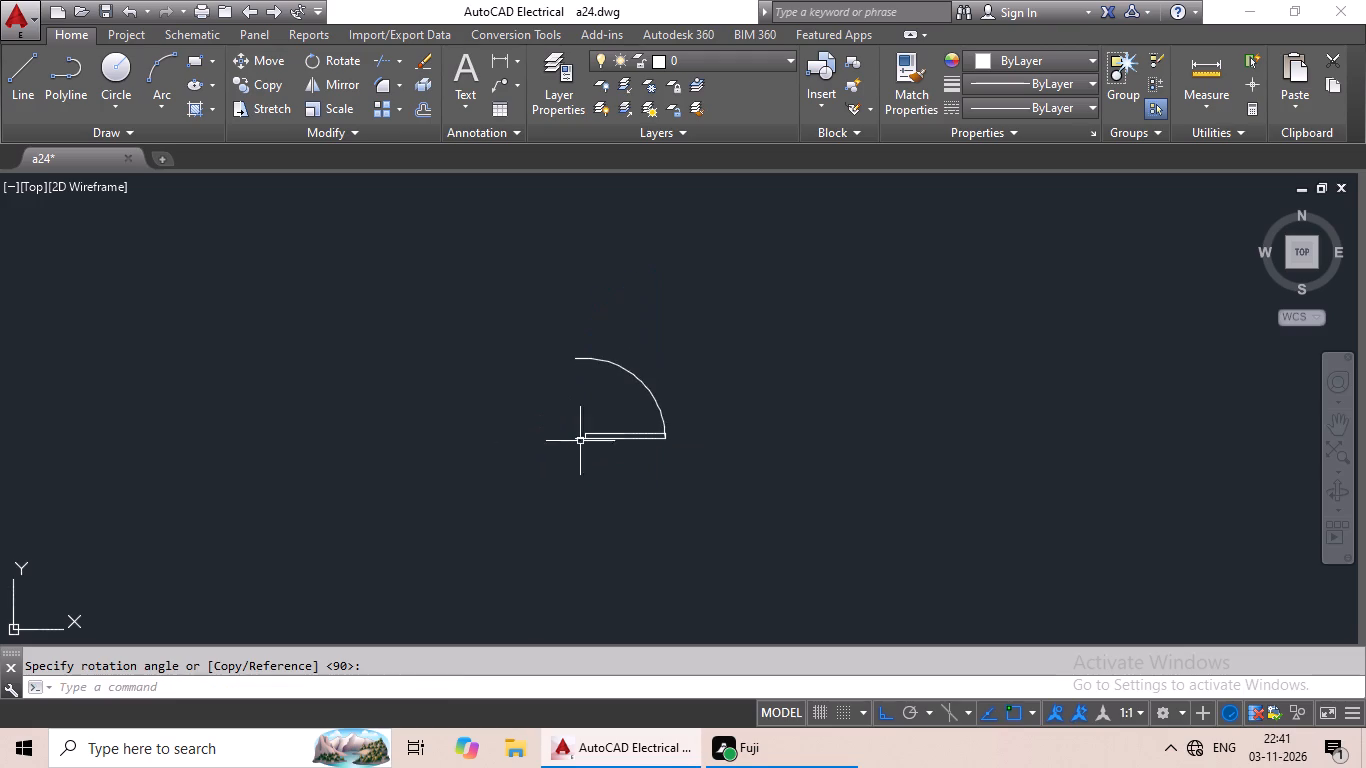
# Copy the rotated door to the opening in the upper-right partition wall, at the midpoint of the lower wall stub's end.
pyautogui.moveTo(778, 351); pyautogui.dragTo(654, 529)
pyautogui.hotkey('ctrl', 'c')
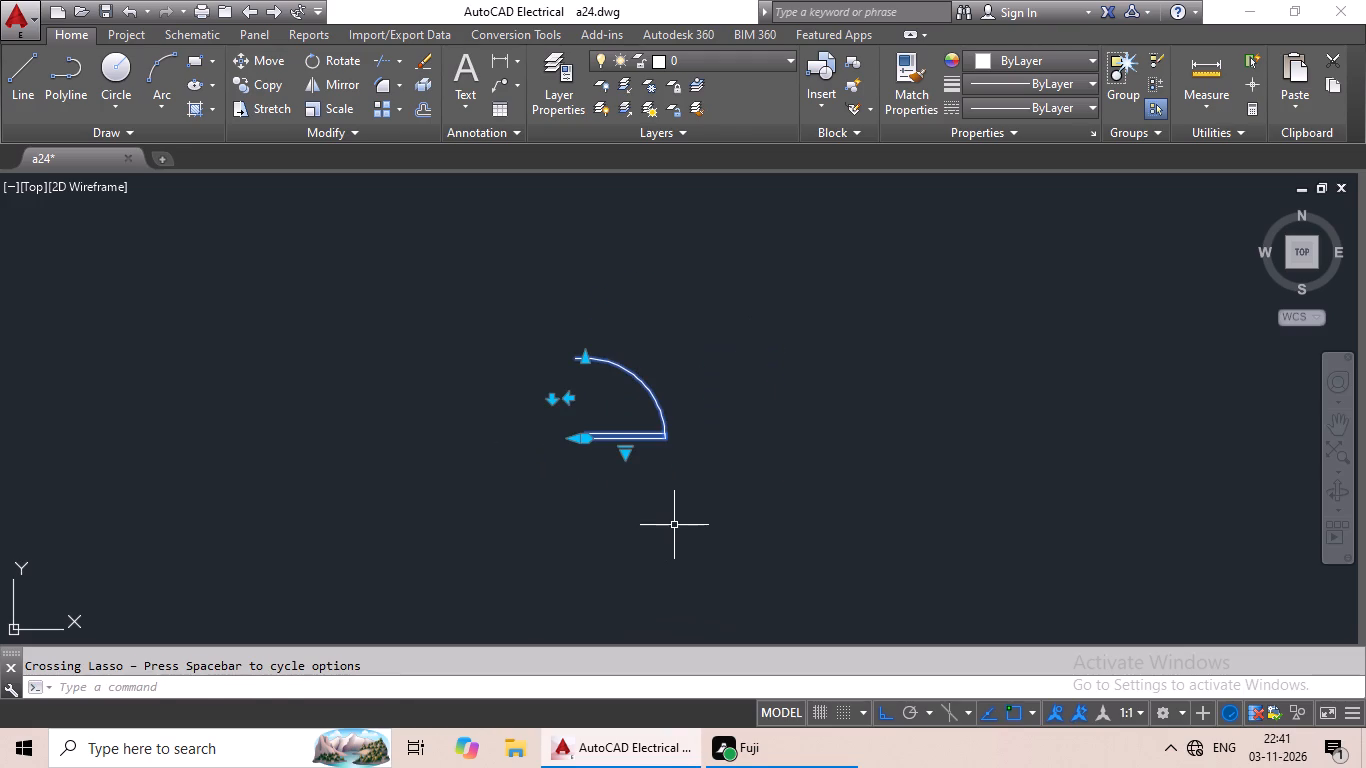
pyautogui.hotkey('ctrl', 'v')
pyautogui.keyDown('ctrl'); pyautogui.scroll(-2, 541, 543); pyautogui.keyUp('ctrl')
pyautogui.moveTo(479, 541); pyautogui.dragTo(788, 533, button='middle')
pyautogui.scroll(-2, 653, 531)
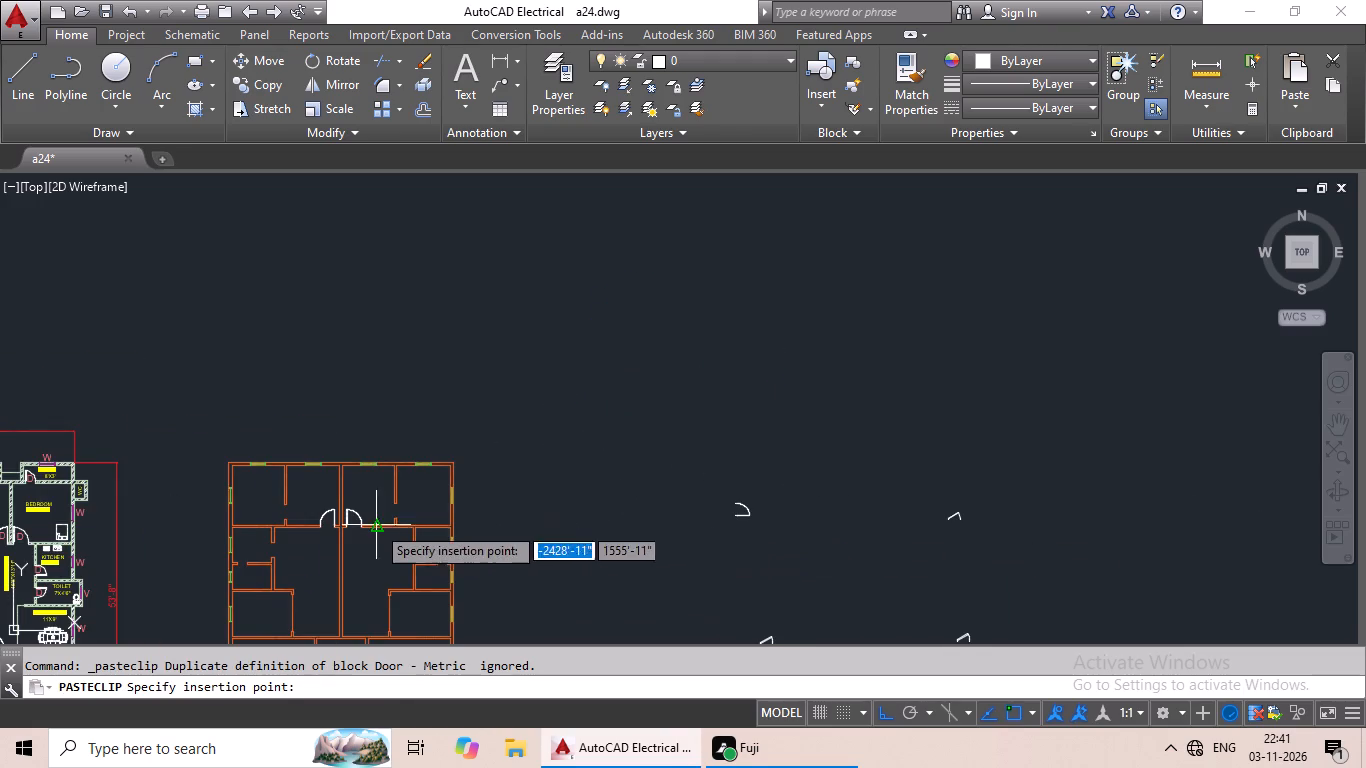
pyautogui.scroll(5, 375, 524)
pyautogui.scroll(3, 544, 473)
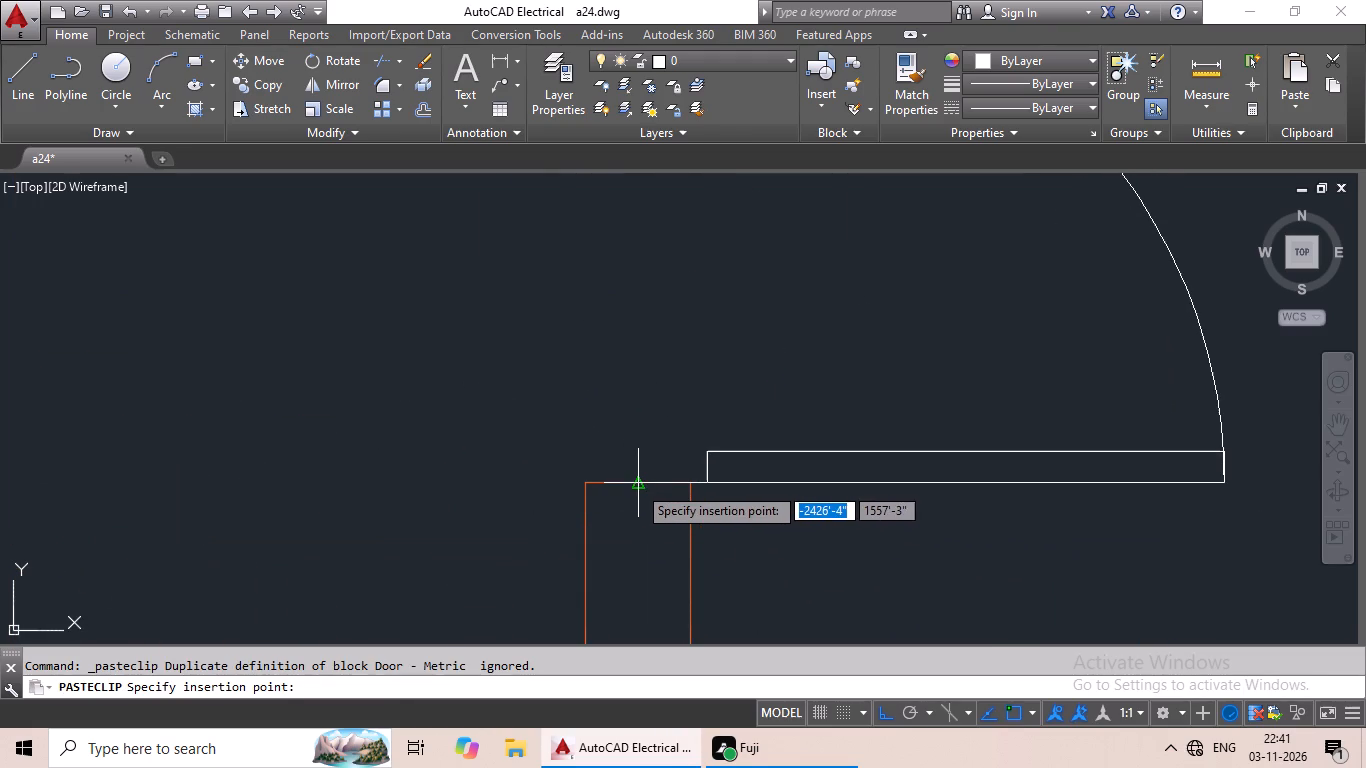
pyautogui.click(638, 484)
# Scale the door in the upper-right partition opening by reference from its lower-left end so it spans up to the upper wall stub.
pyautogui.scroll(-4, 682, 461)
pyautogui.moveTo(792, 361); pyautogui.dragTo(592, 424)
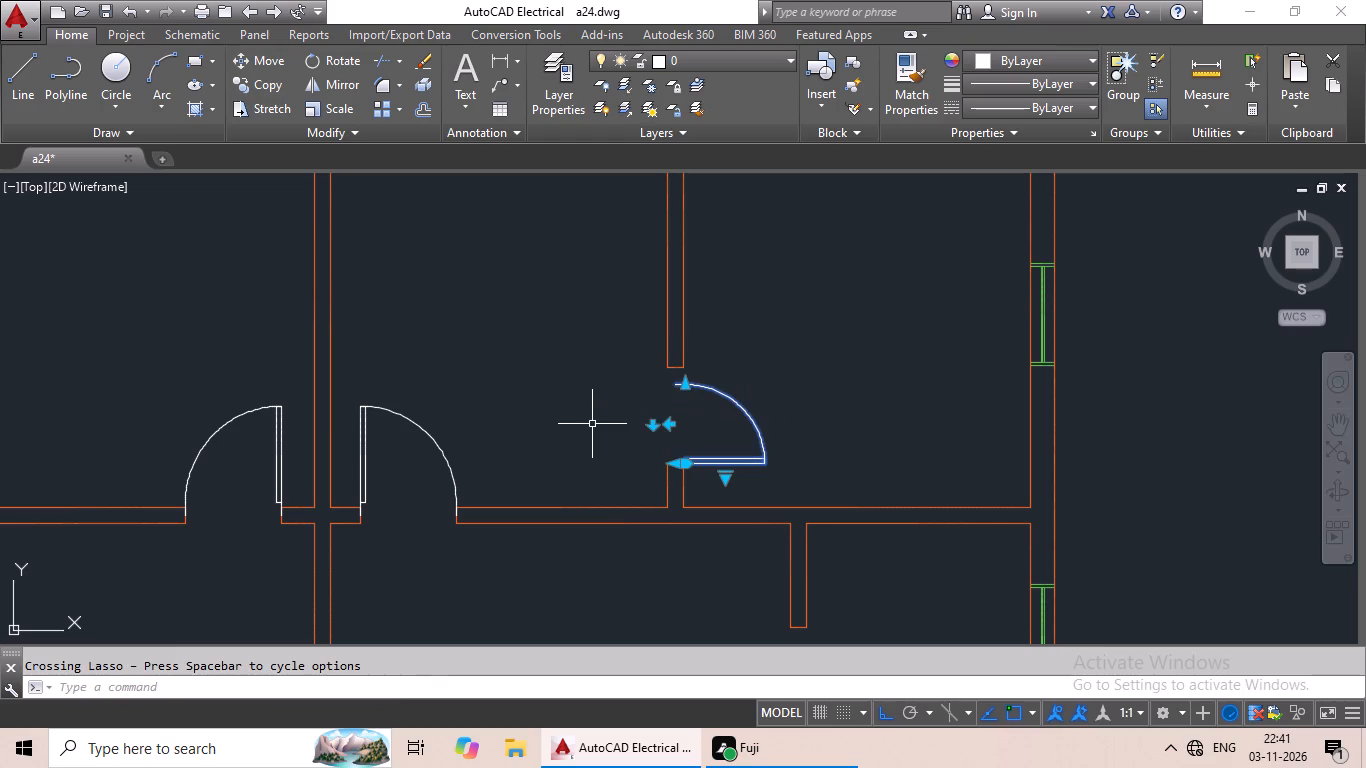
pyautogui.click(324, 107)
pyautogui.scroll(3, 817, 466)
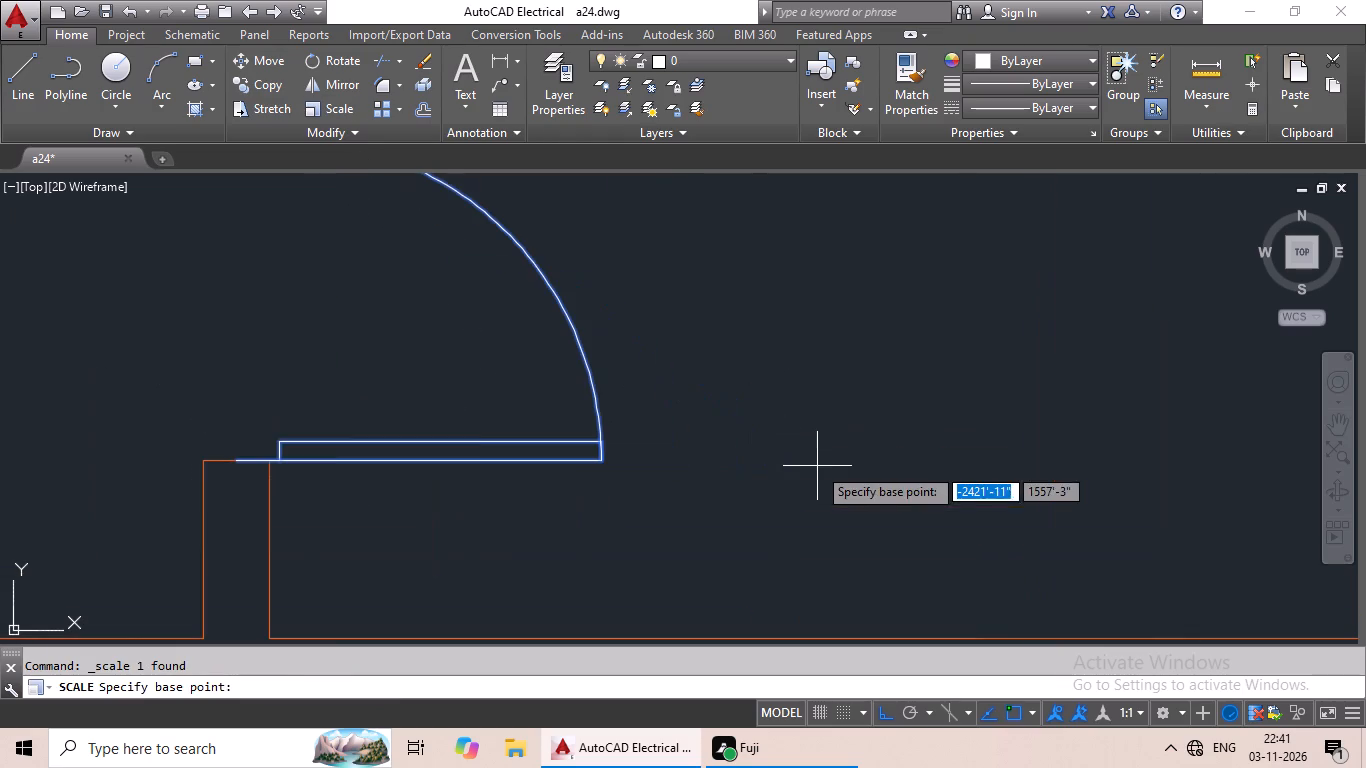
pyautogui.moveTo(392, 537); pyautogui.dragTo(943, 607, button='middle')
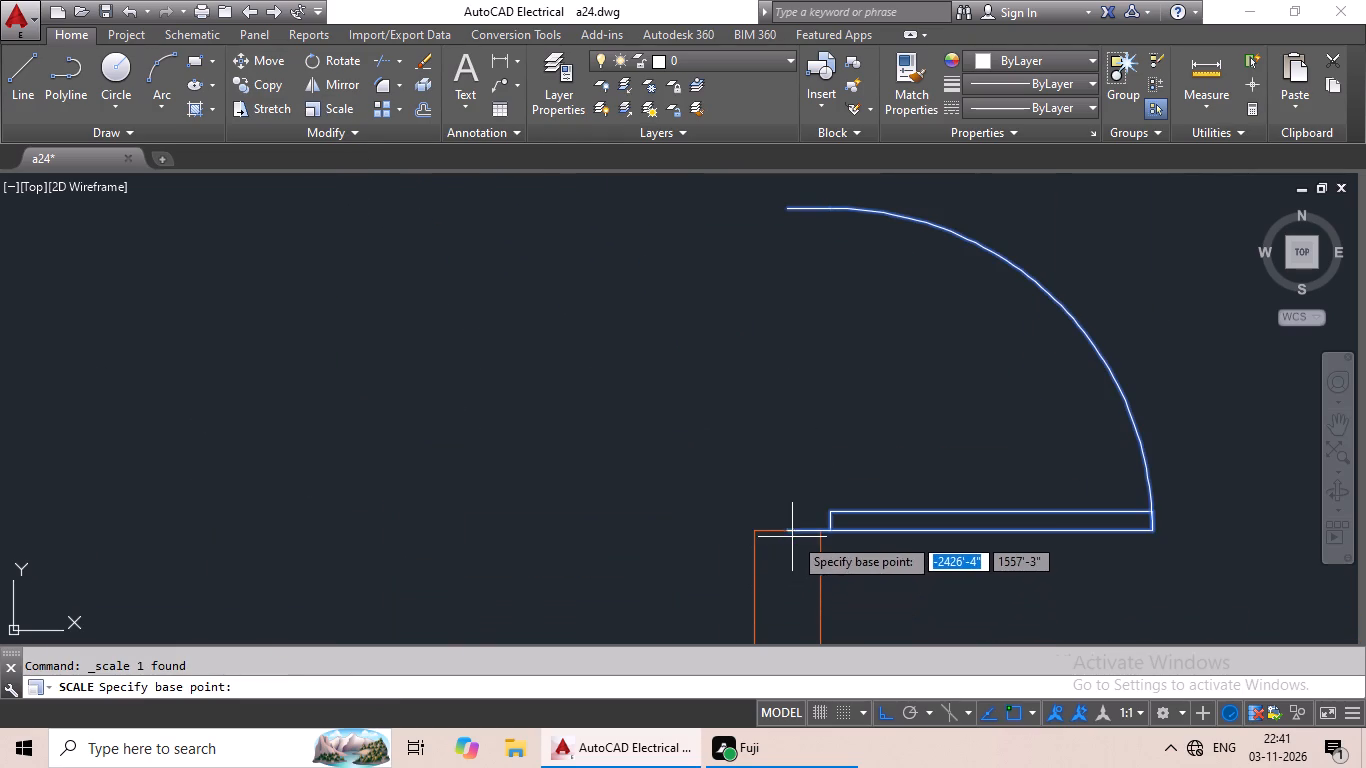
pyautogui.click(787, 530)
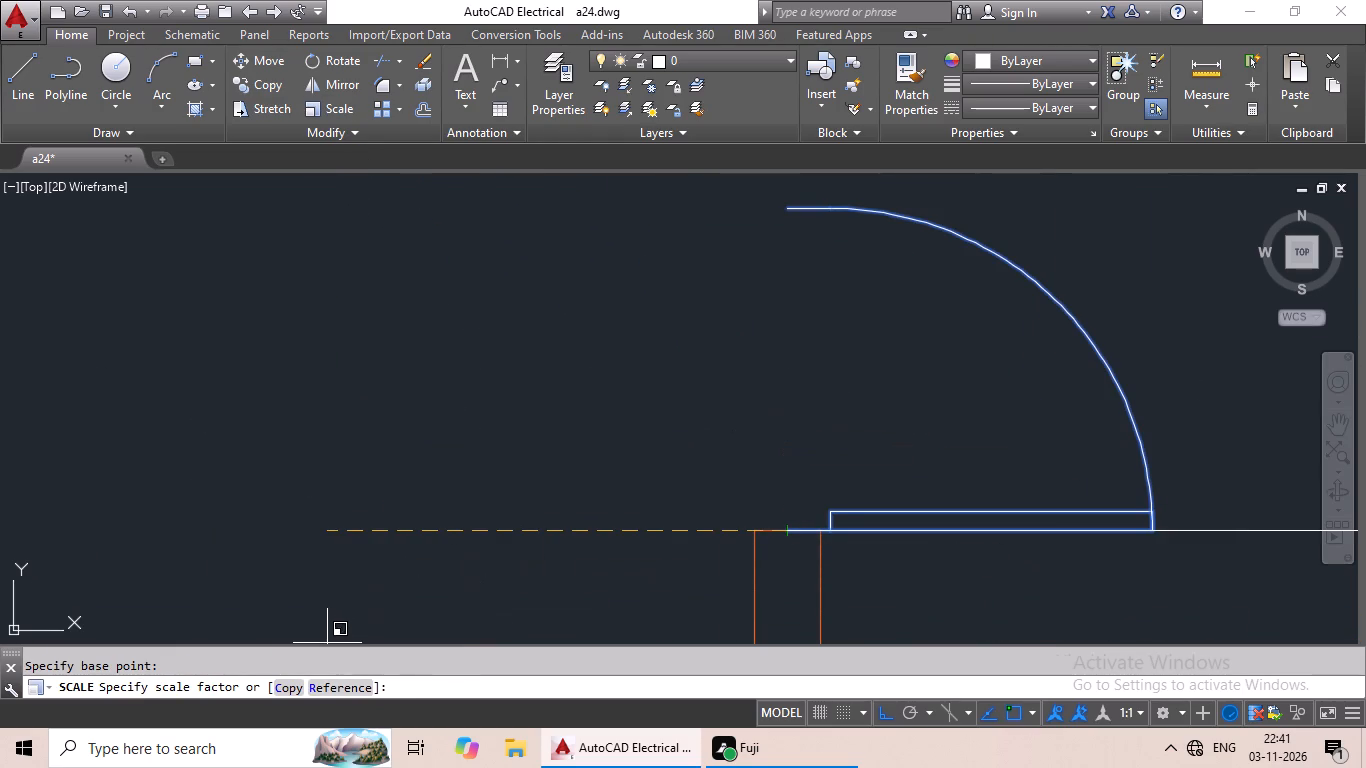
pyautogui.click(315, 683)
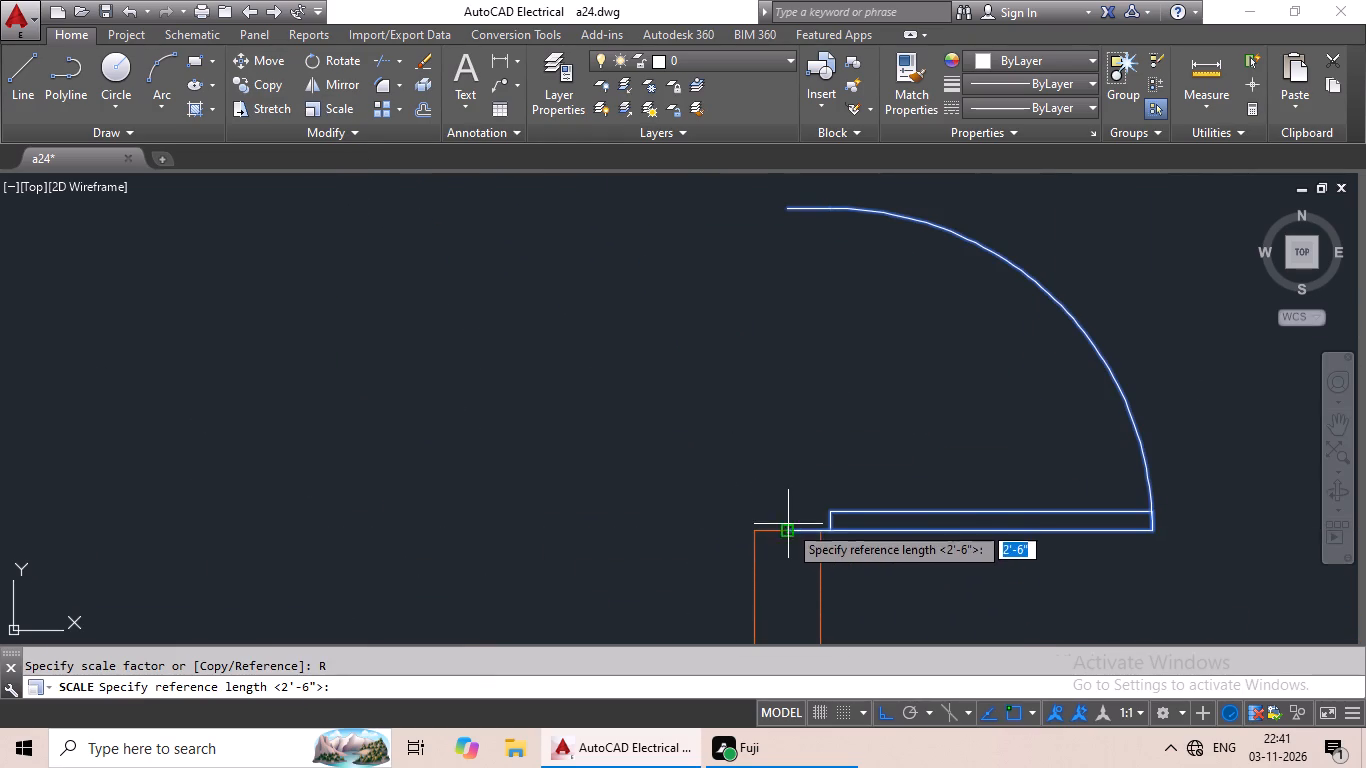
pyautogui.click(789, 531)
pyautogui.moveTo(803, 399); pyautogui.dragTo(773, 559, button='middle')
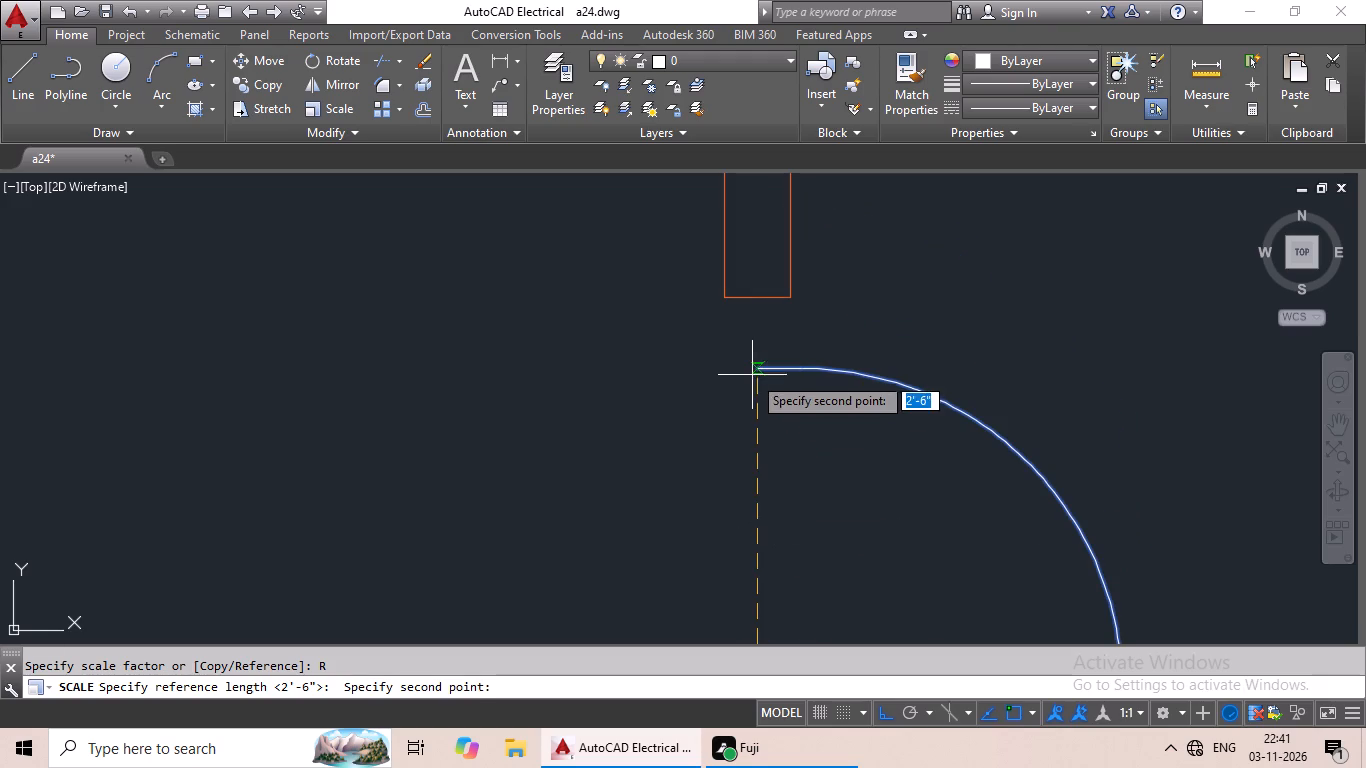
pyautogui.click(759, 369)
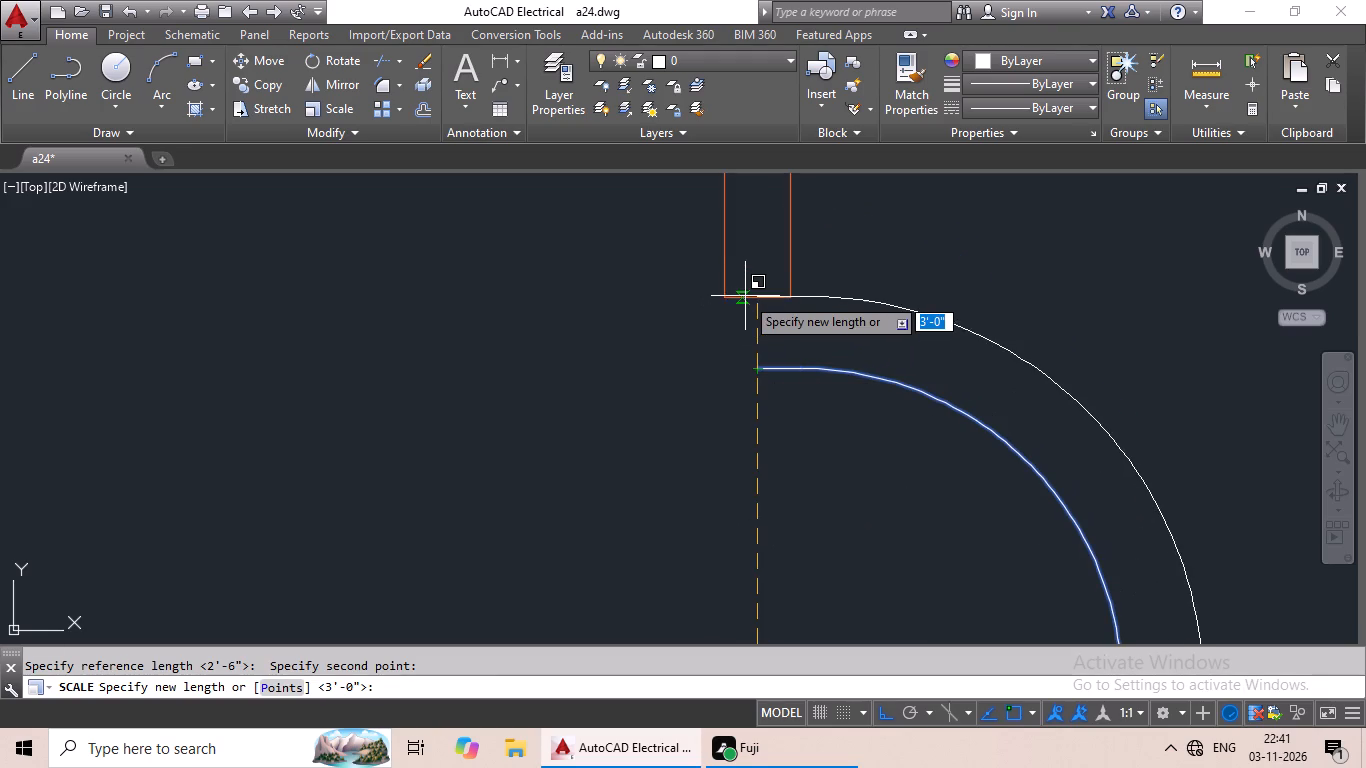
pyautogui.click(757, 297)
# Mirror the spare rotated door outside the layout about a vertical line to its left, erasing the source door.
pyautogui.scroll(-4, 787, 322)
pyautogui.scroll(-2, 691, 391)
pyautogui.moveTo(694, 463); pyautogui.dragTo(725, 454, button='middle')
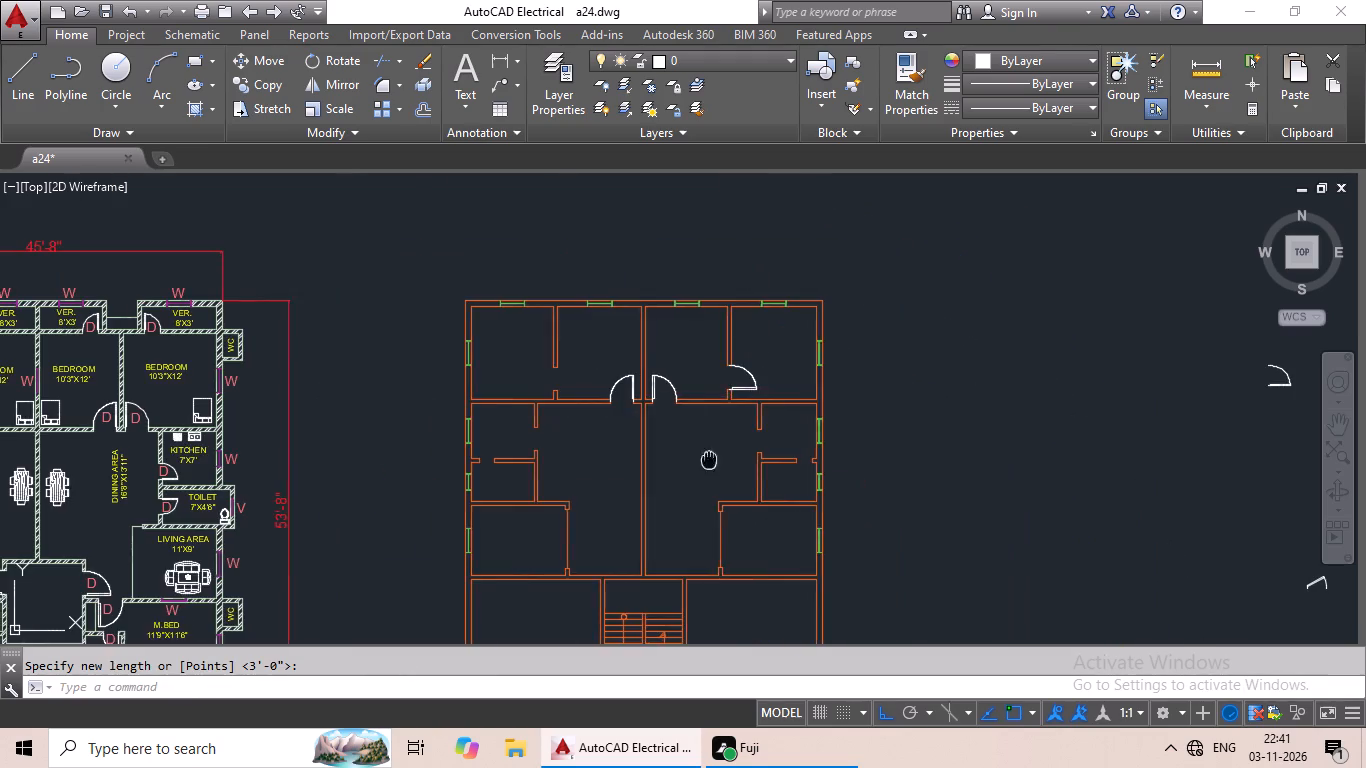
pyautogui.moveTo(725, 454); pyautogui.dragTo(798, 413, button='middle')
pyautogui.scroll(-1, 850, 429)
pyautogui.moveTo(963, 443); pyautogui.dragTo(746, 486, button='middle')
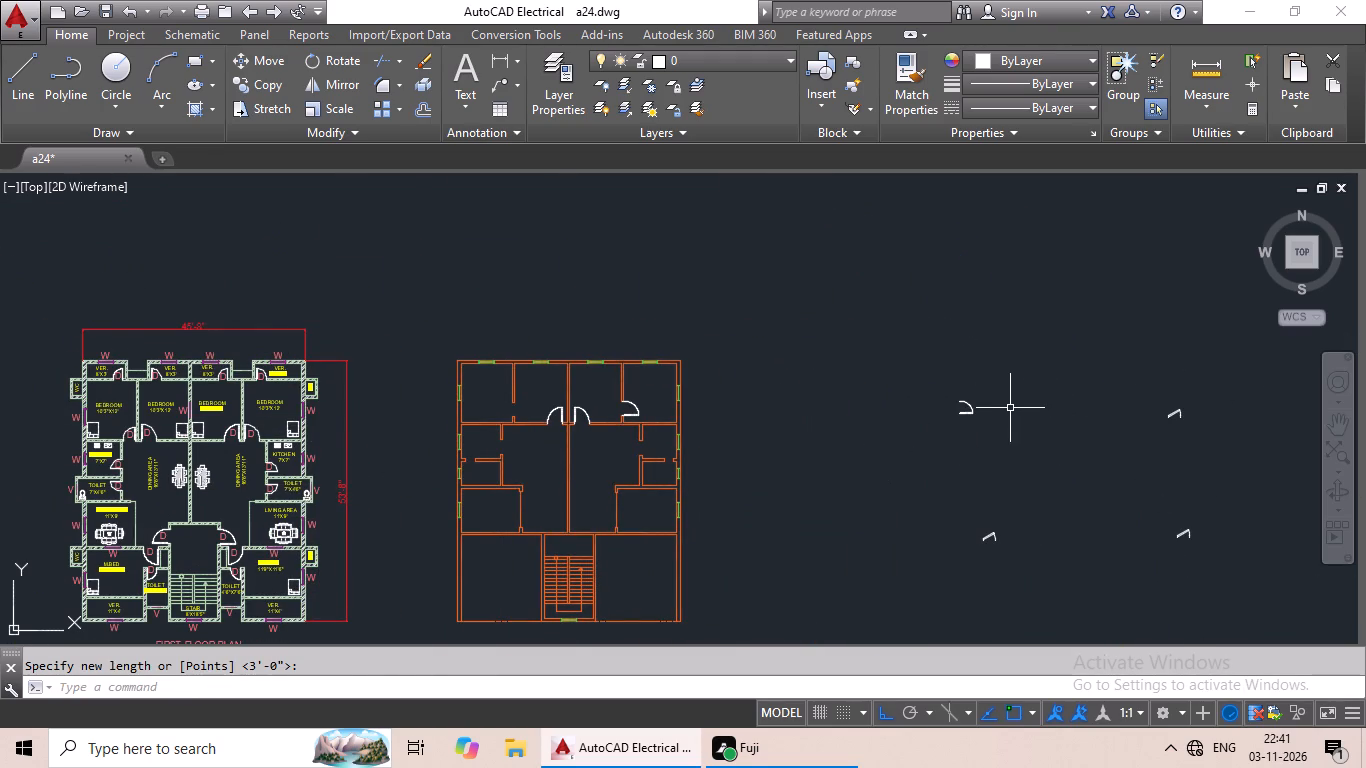
pyautogui.scroll(1, 1012, 407)
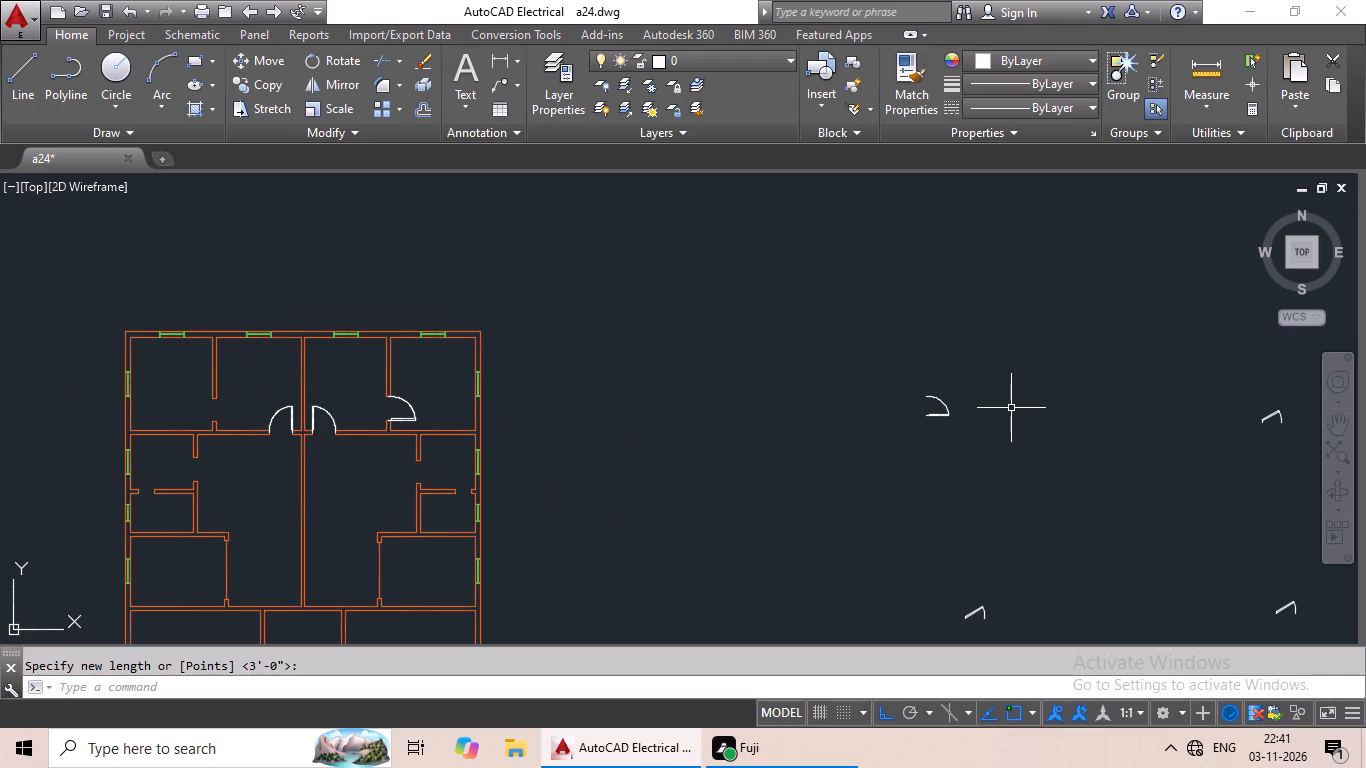
pyautogui.moveTo(946, 329); pyautogui.dragTo(992, 450)
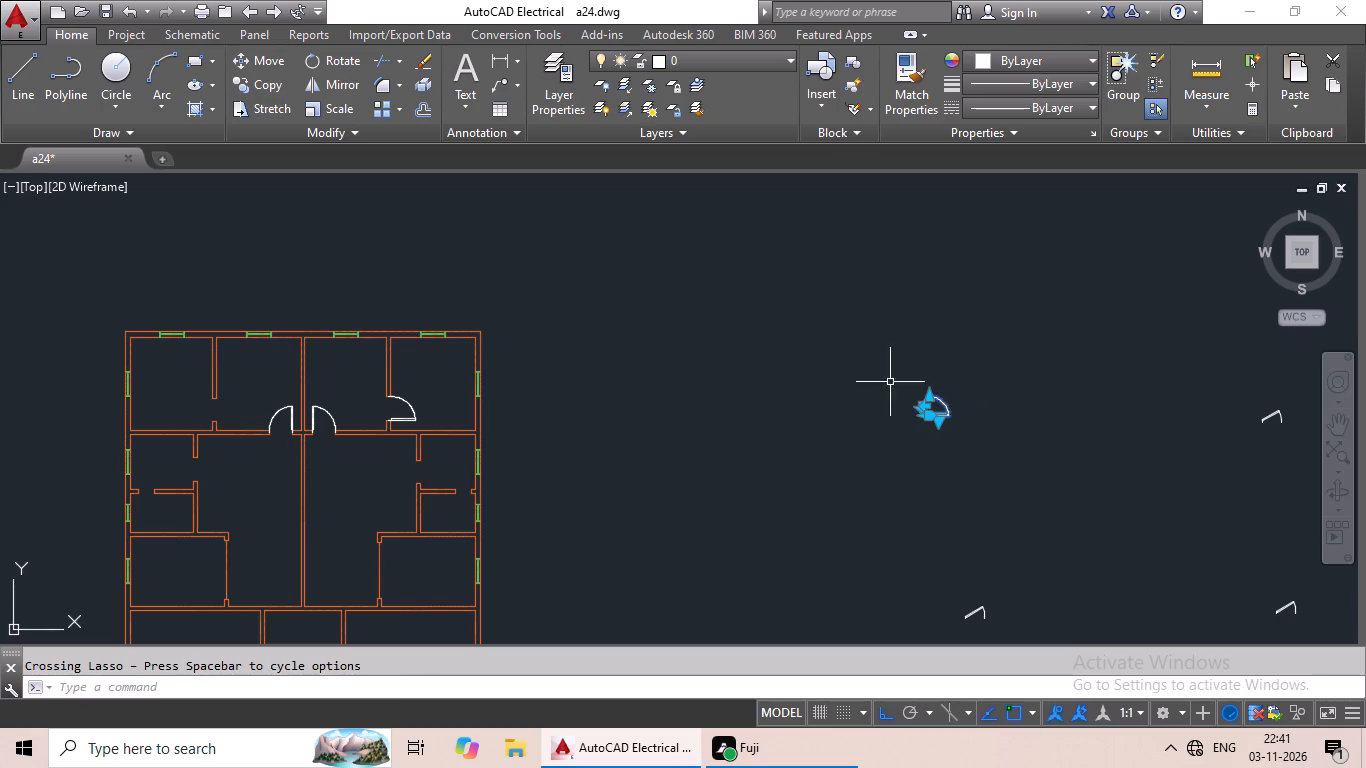
pyautogui.click(341, 79)
pyautogui.scroll(3, 963, 403)
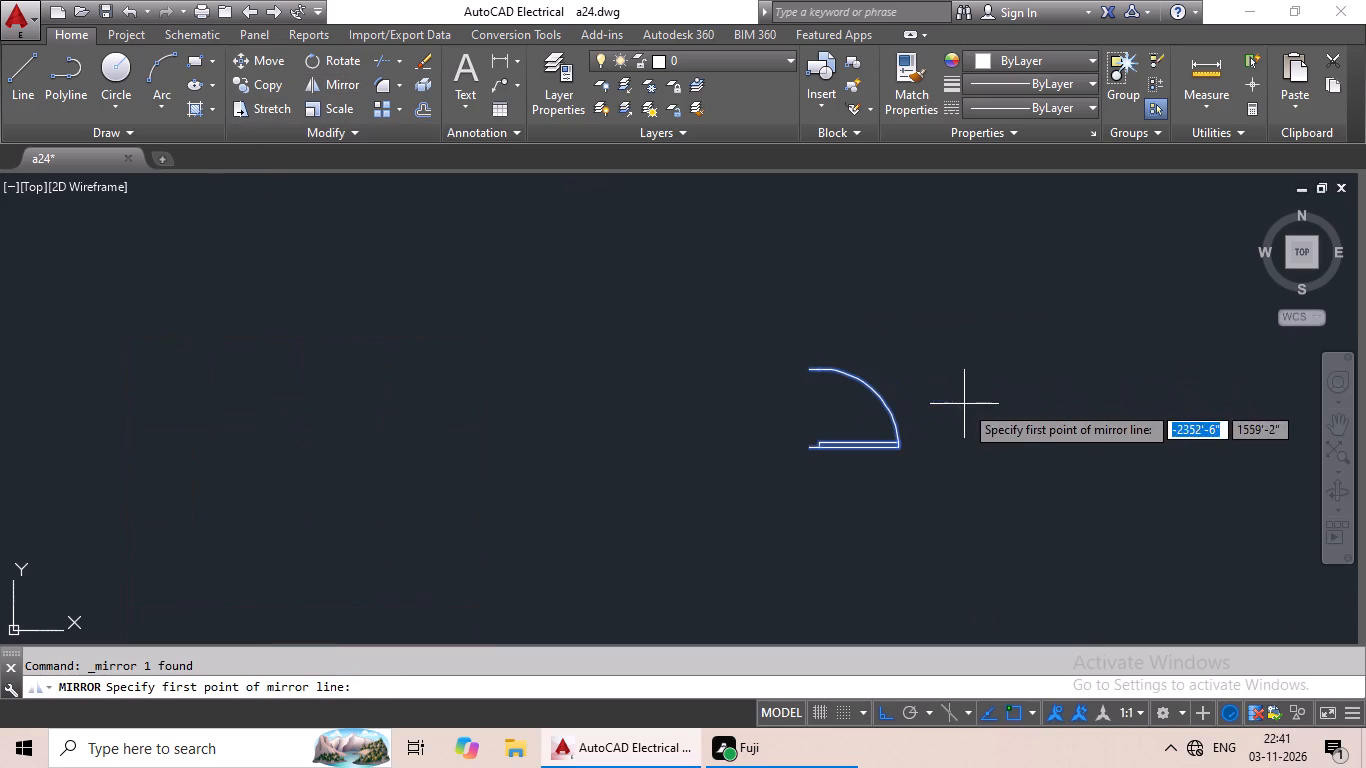
pyautogui.moveTo(704, 440); pyautogui.dragTo(704, 401)
pyautogui.click(708, 288)
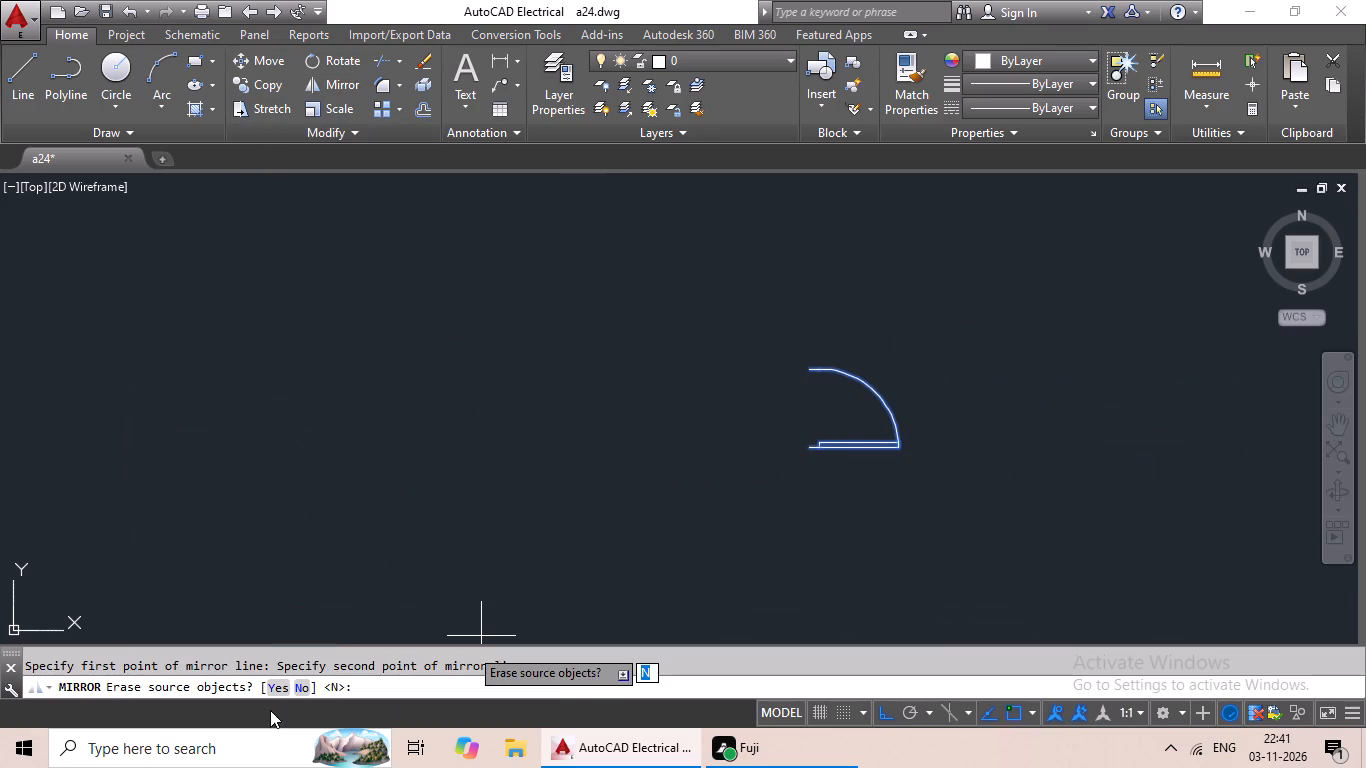
pyautogui.click(276, 691)
# Copy the mirrored spare door to the upper-left partition opening, with its hinge end on the lower wall stub's end.
pyautogui.moveTo(584, 346); pyautogui.dragTo(602, 431)
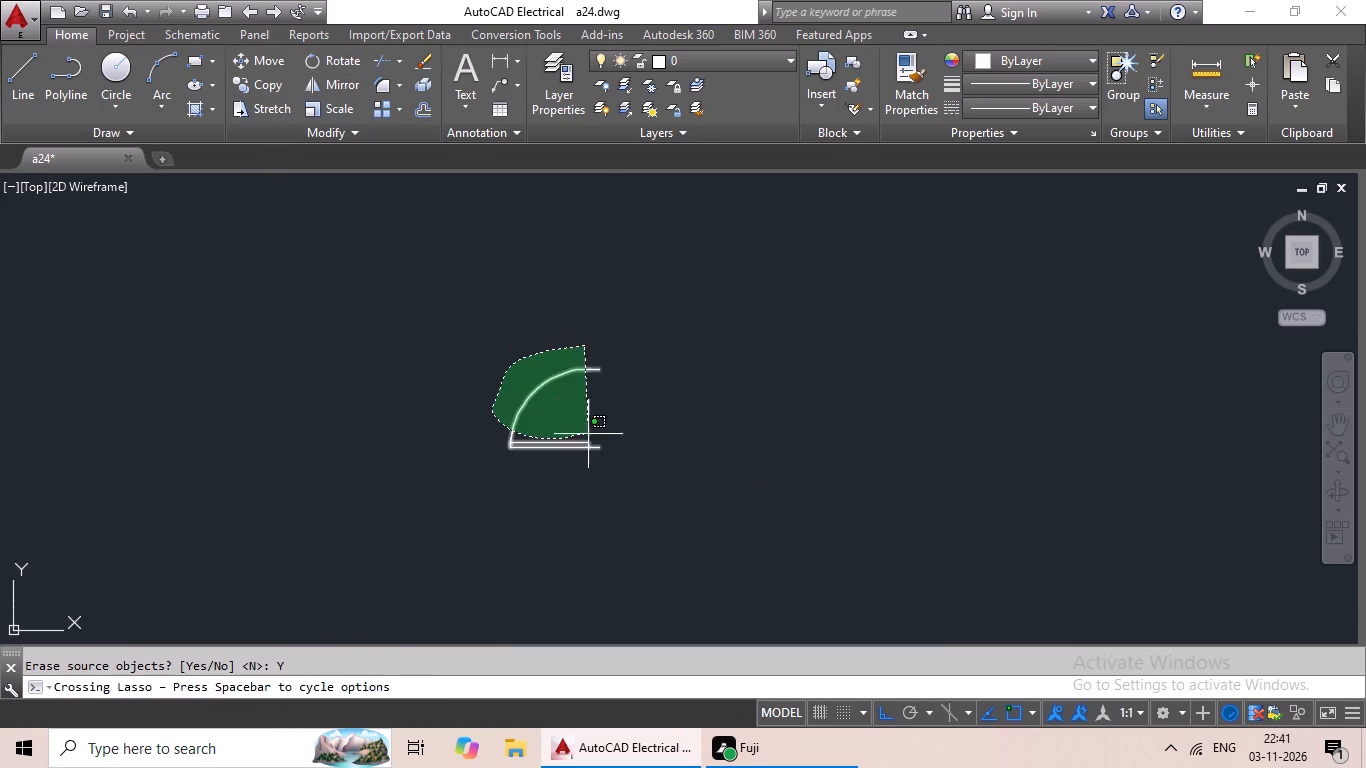
pyautogui.moveTo(602, 431); pyautogui.dragTo(646, 417)
pyautogui.hotkey('ctrl', 'c')
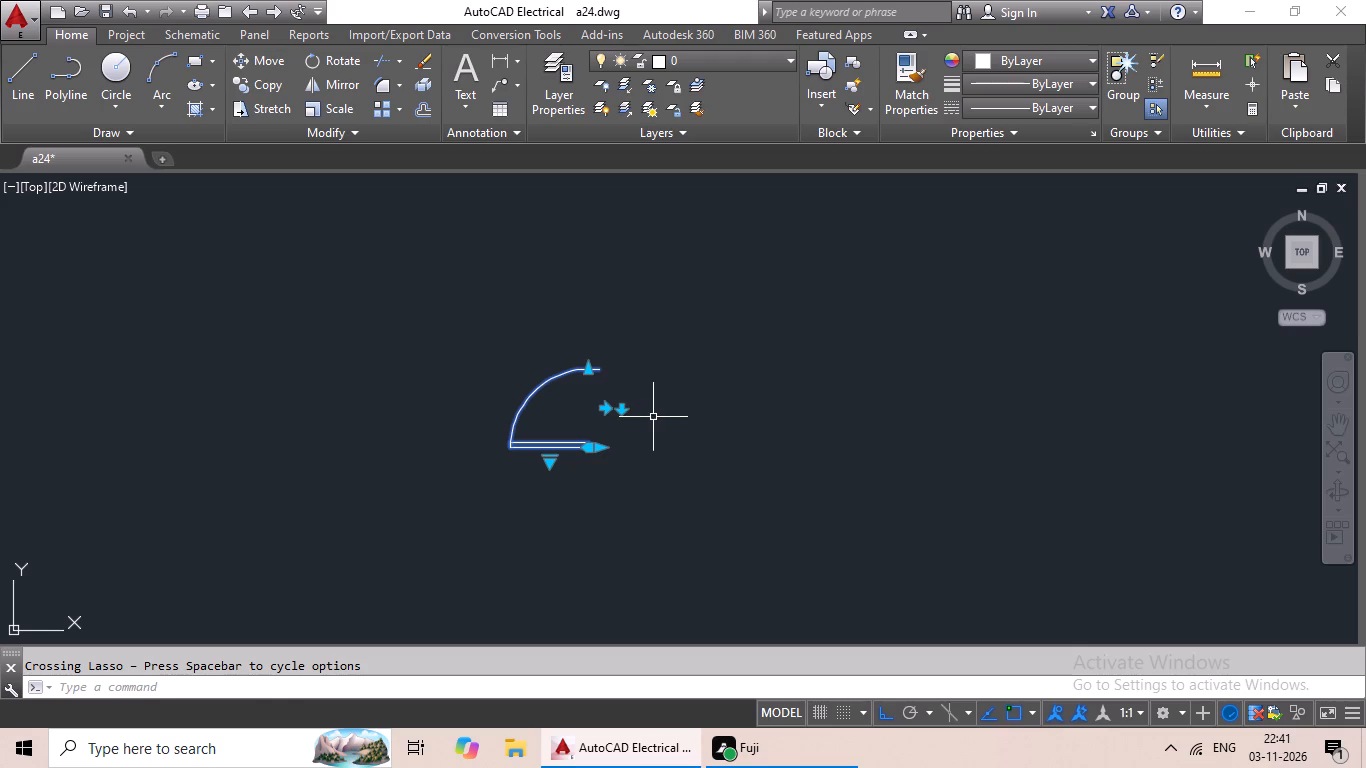
pyautogui.hotkey('ctrl', 'v')
pyautogui.scroll(-3, 310, 397)
pyautogui.moveTo(316, 400); pyautogui.dragTo(671, 327, button='middle')
pyautogui.scroll(-1, 524, 386)
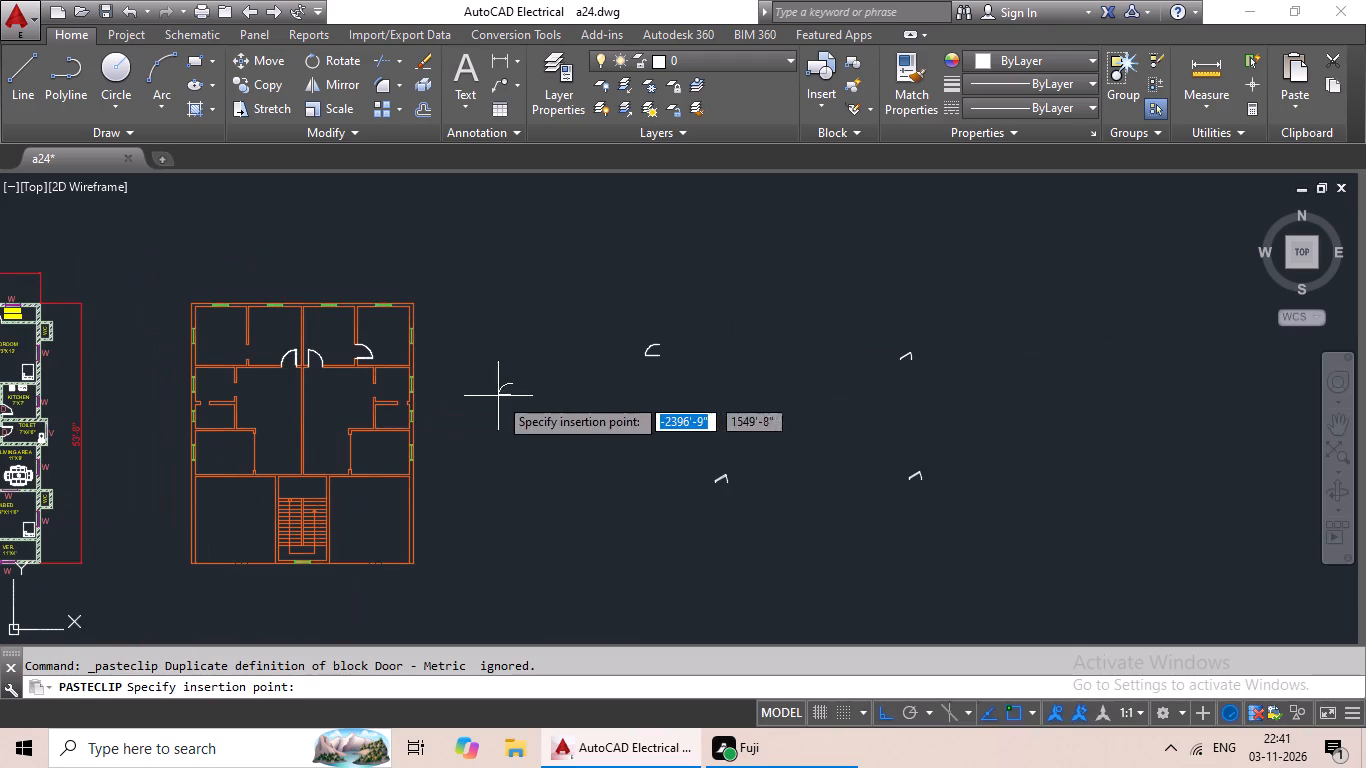
pyautogui.scroll(8, 238, 356)
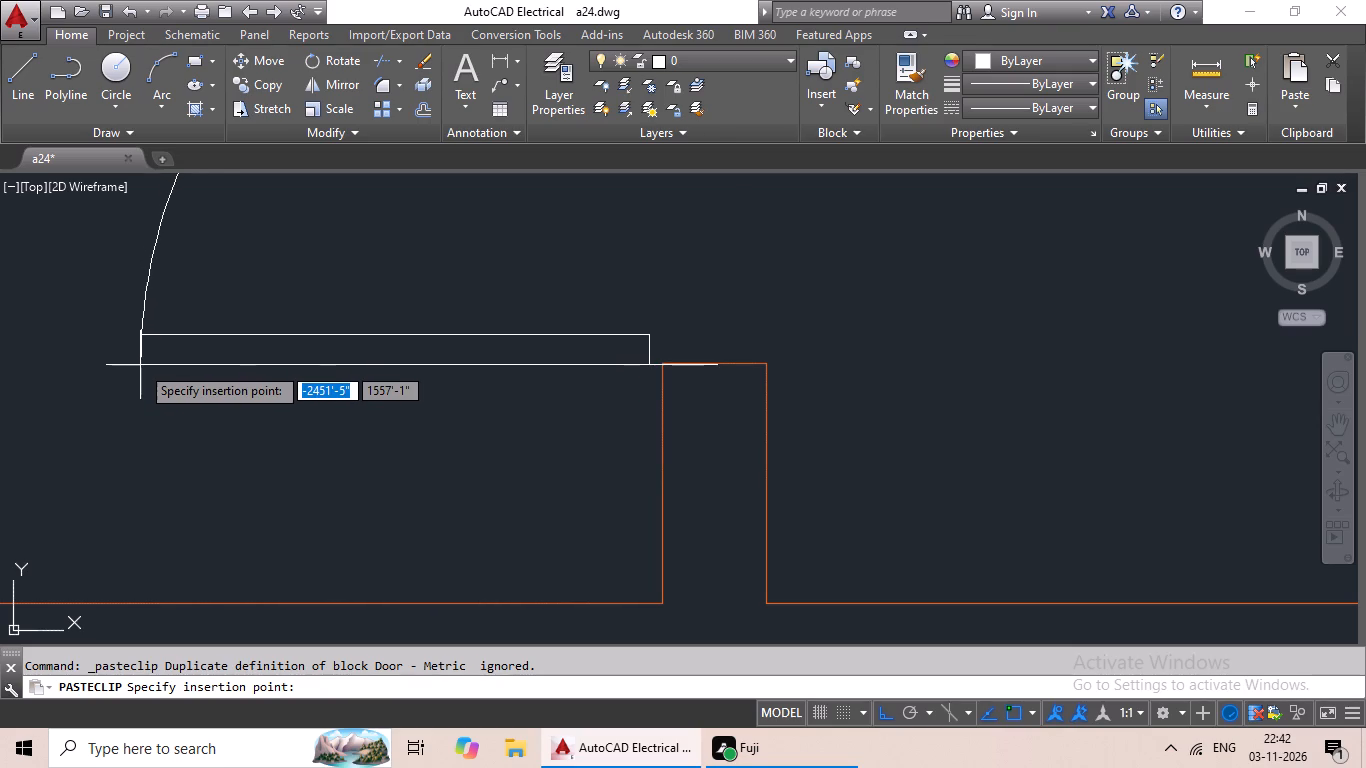
pyautogui.scroll(1, 149, 361)
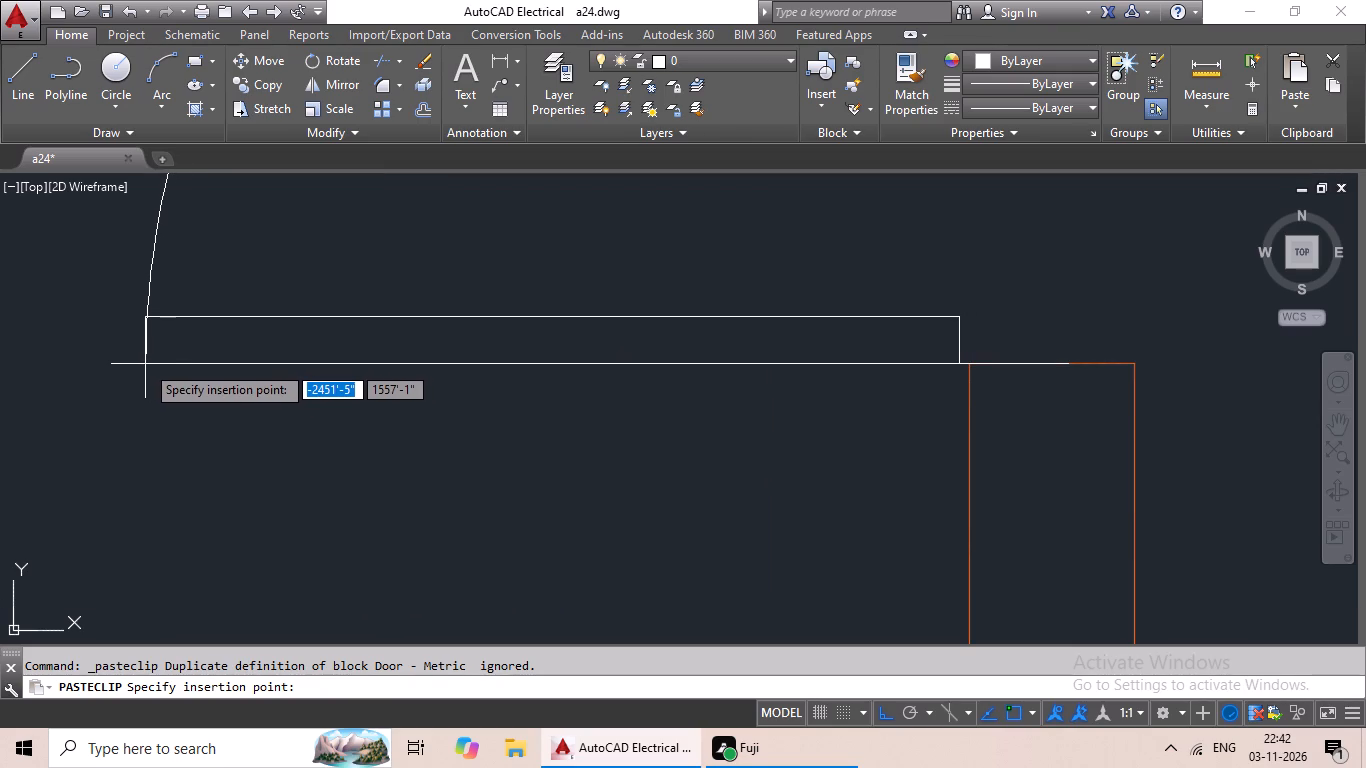
pyautogui.click(145, 364)
# Scale the door in the upper-left partition opening by reference from its lower-right end so it spans up to the upper wall stub.
pyautogui.scroll(-3, 282, 352)
pyautogui.scroll(-1, 443, 267)
pyautogui.moveTo(490, 233); pyautogui.dragTo(266, 321)
pyautogui.scroll(-3, 476, 304)
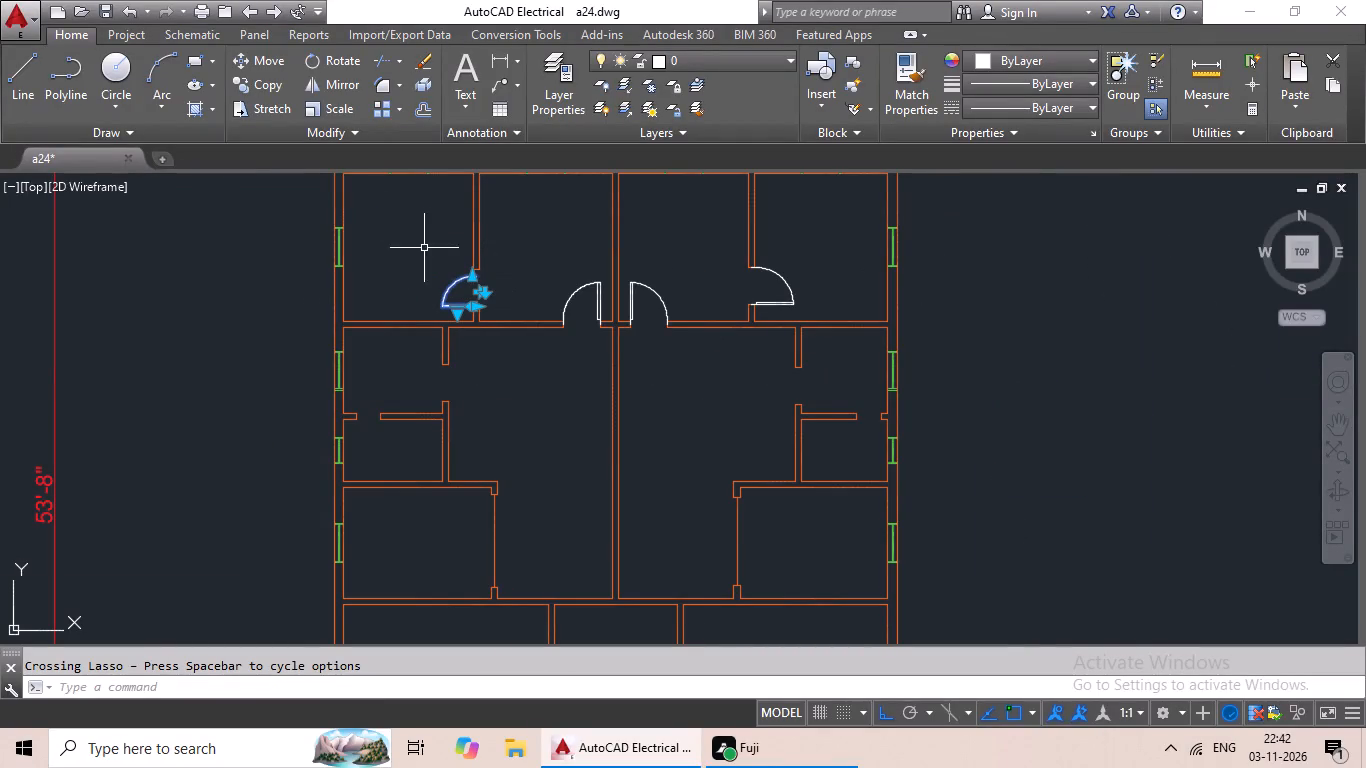
pyautogui.click(304, 105)
pyautogui.scroll(3, 484, 282)
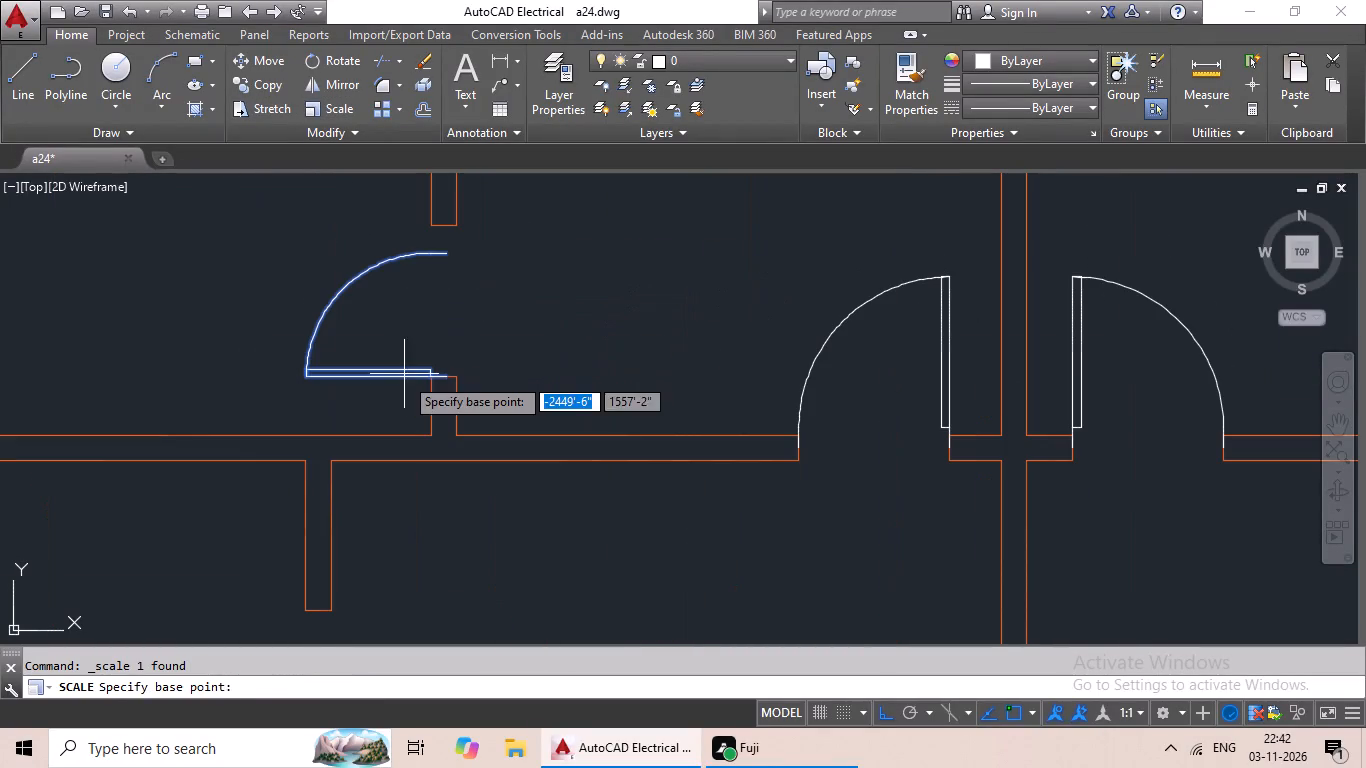
pyautogui.scroll(3, 442, 372)
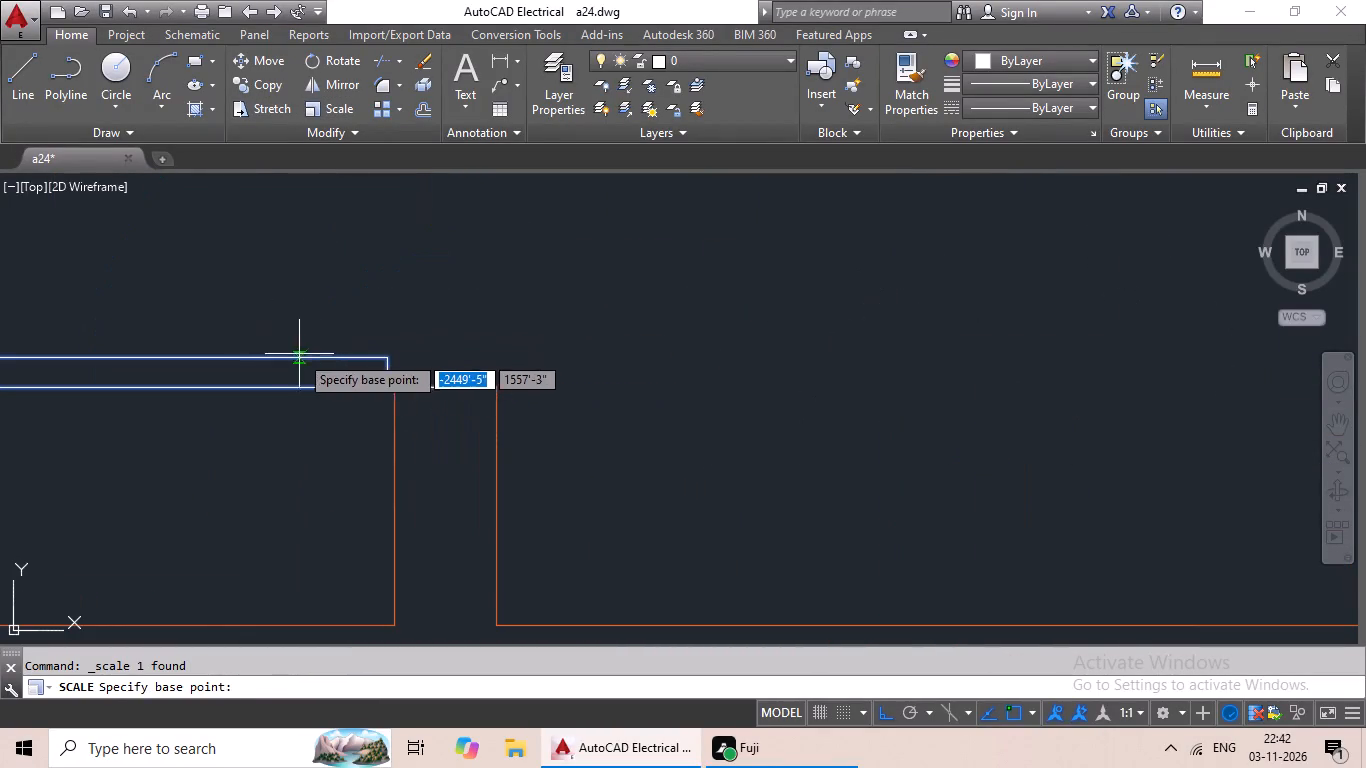
pyautogui.click(457, 391)
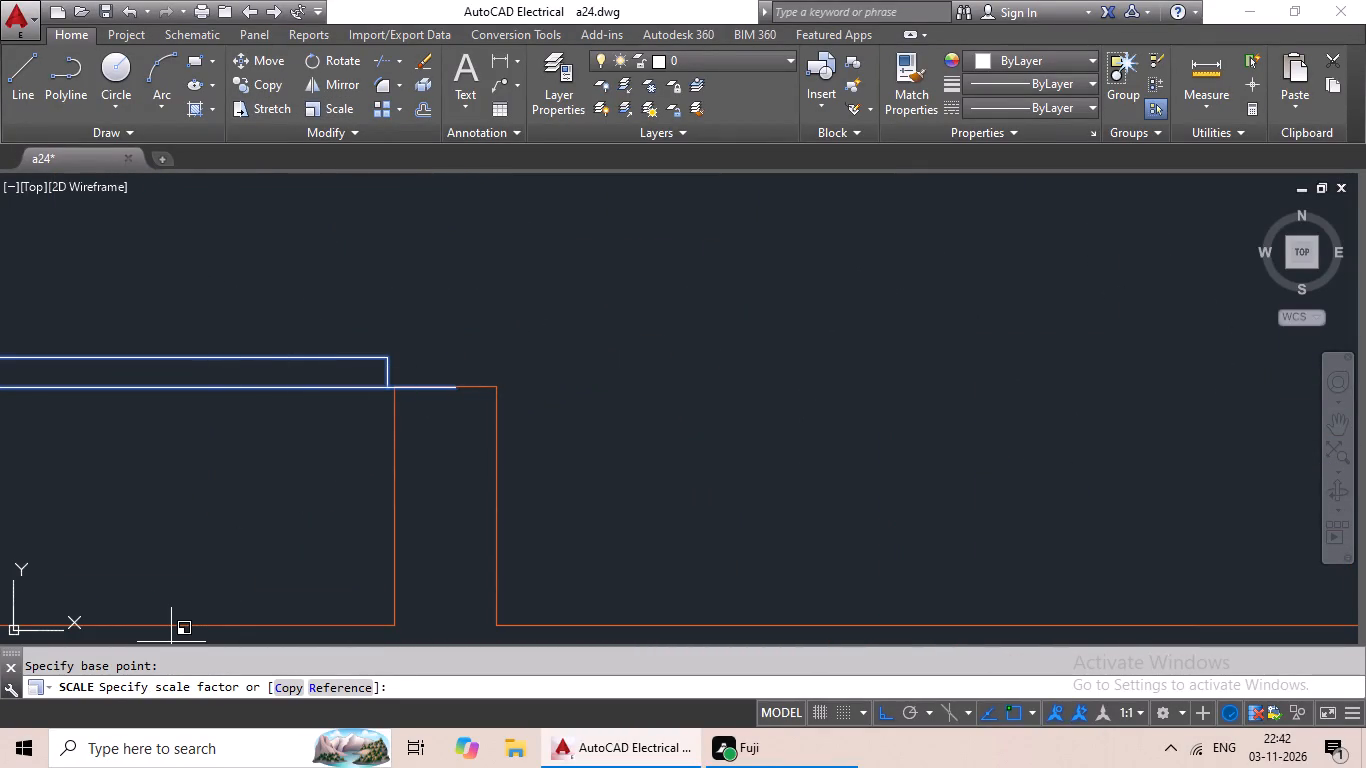
pyautogui.click(351, 692)
pyautogui.click(448, 386)
pyautogui.moveTo(487, 265); pyautogui.dragTo(473, 473, button='middle')
pyautogui.scroll(-1, 479, 451)
pyautogui.moveTo(472, 287); pyautogui.dragTo(465, 312, button='middle')
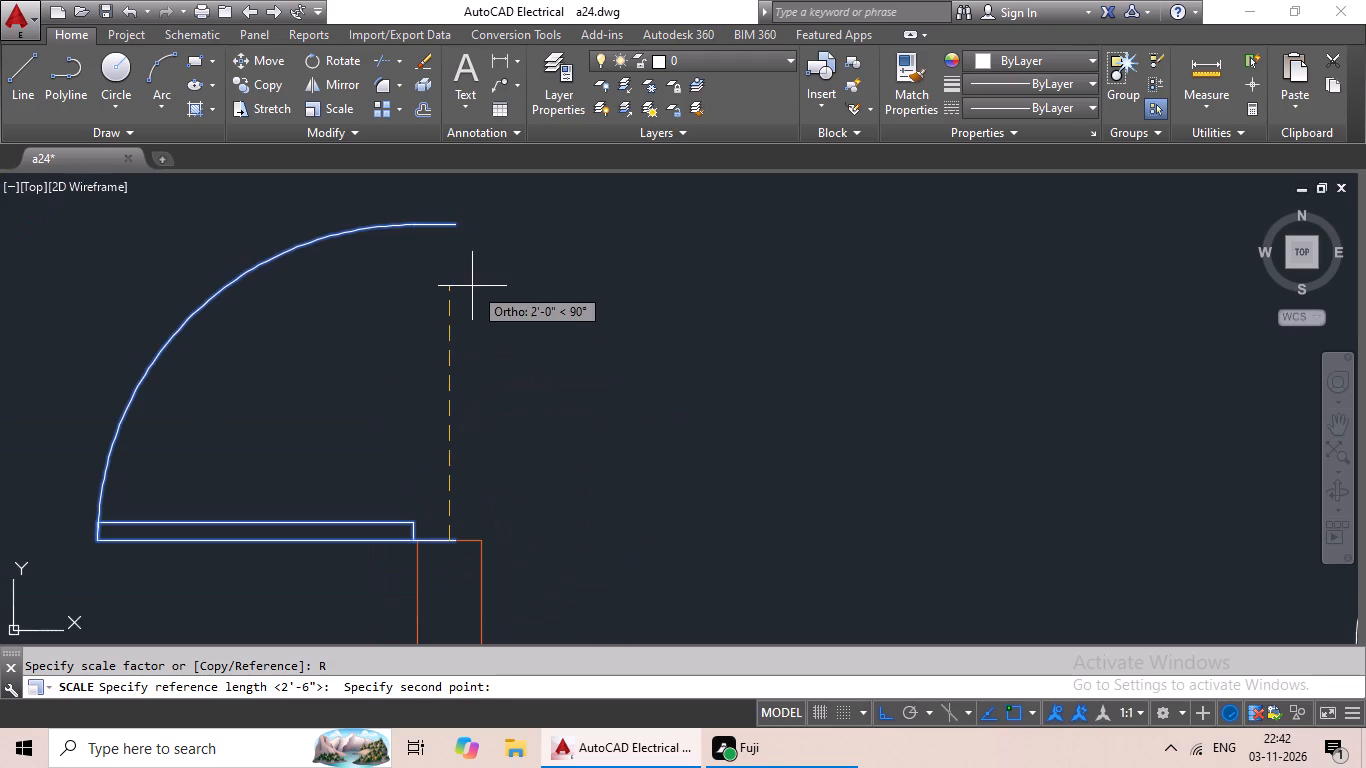
pyautogui.moveTo(465, 312); pyautogui.dragTo(400, 469, button='middle')
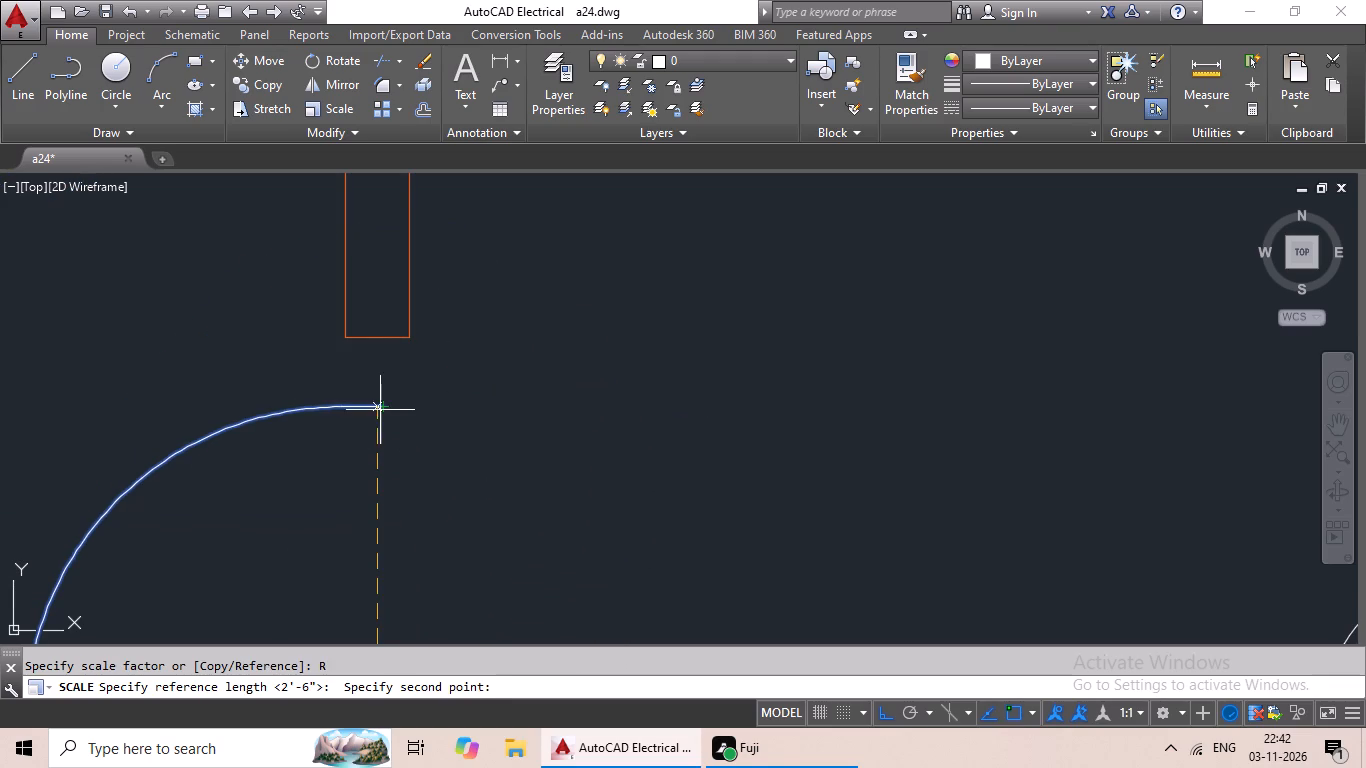
pyautogui.click(377, 409)
pyautogui.click(382, 342)
# Paste another copy of the mirrored door into the left-hand room's opening below the upper rooms, with its hinge end on the lower wall stub.
pyautogui.scroll(-7, 528, 354)
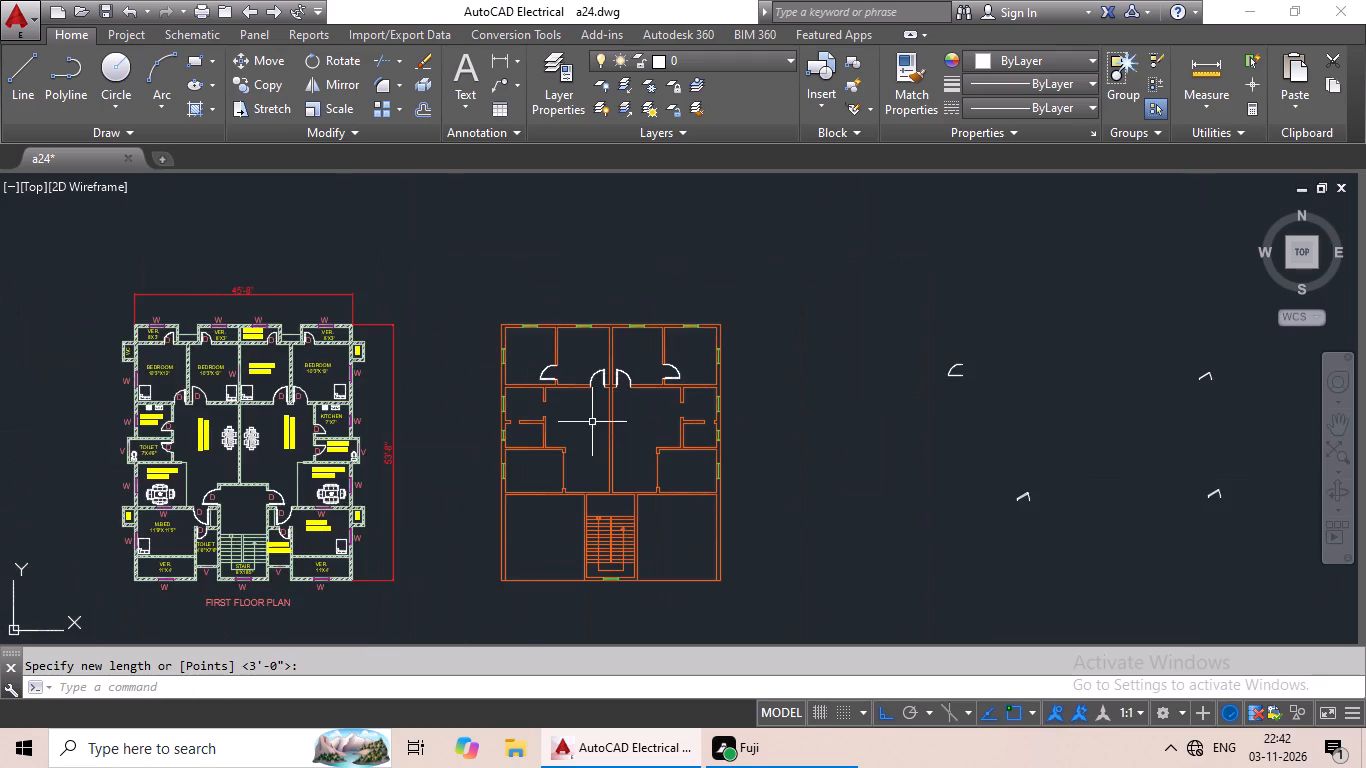
pyautogui.moveTo(585, 447); pyautogui.dragTo(619, 398, button='middle')
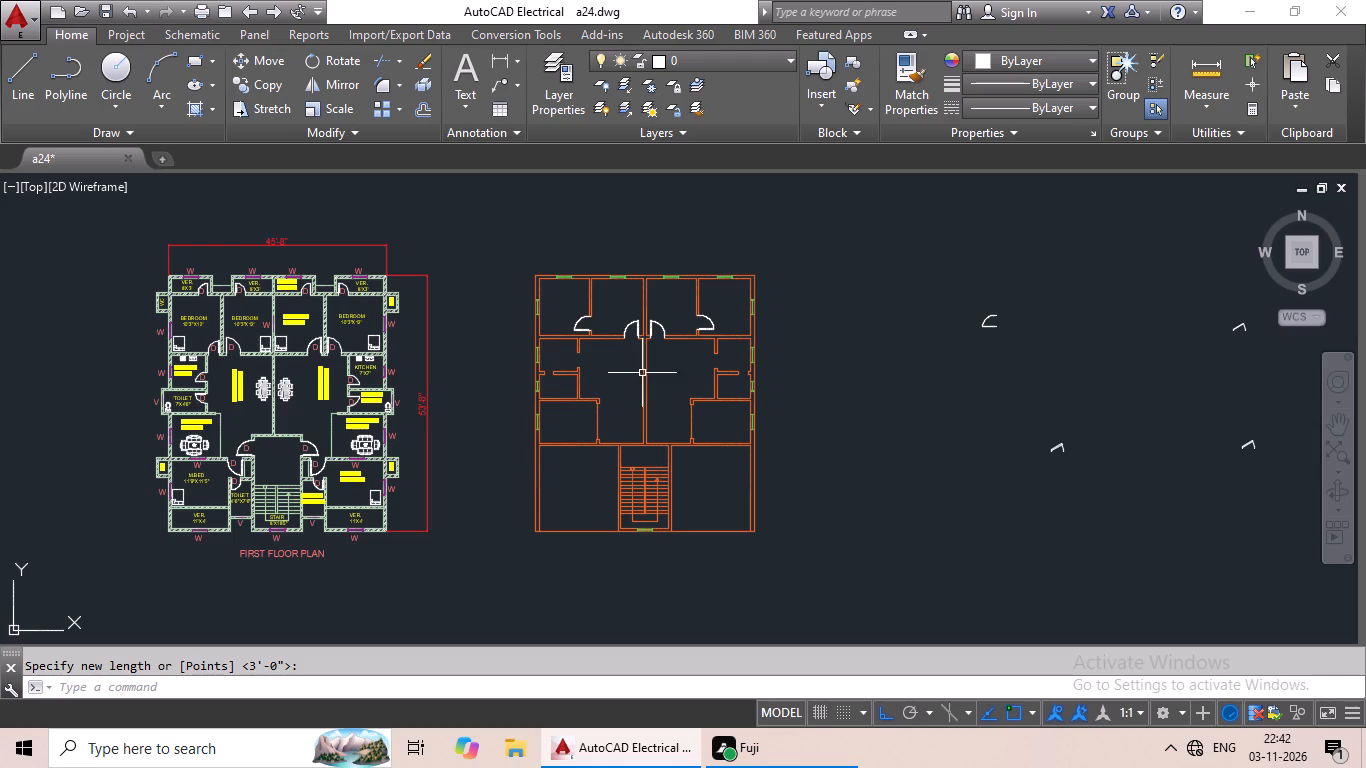
pyautogui.moveTo(990, 396); pyautogui.dragTo(915, 410, button='middle')
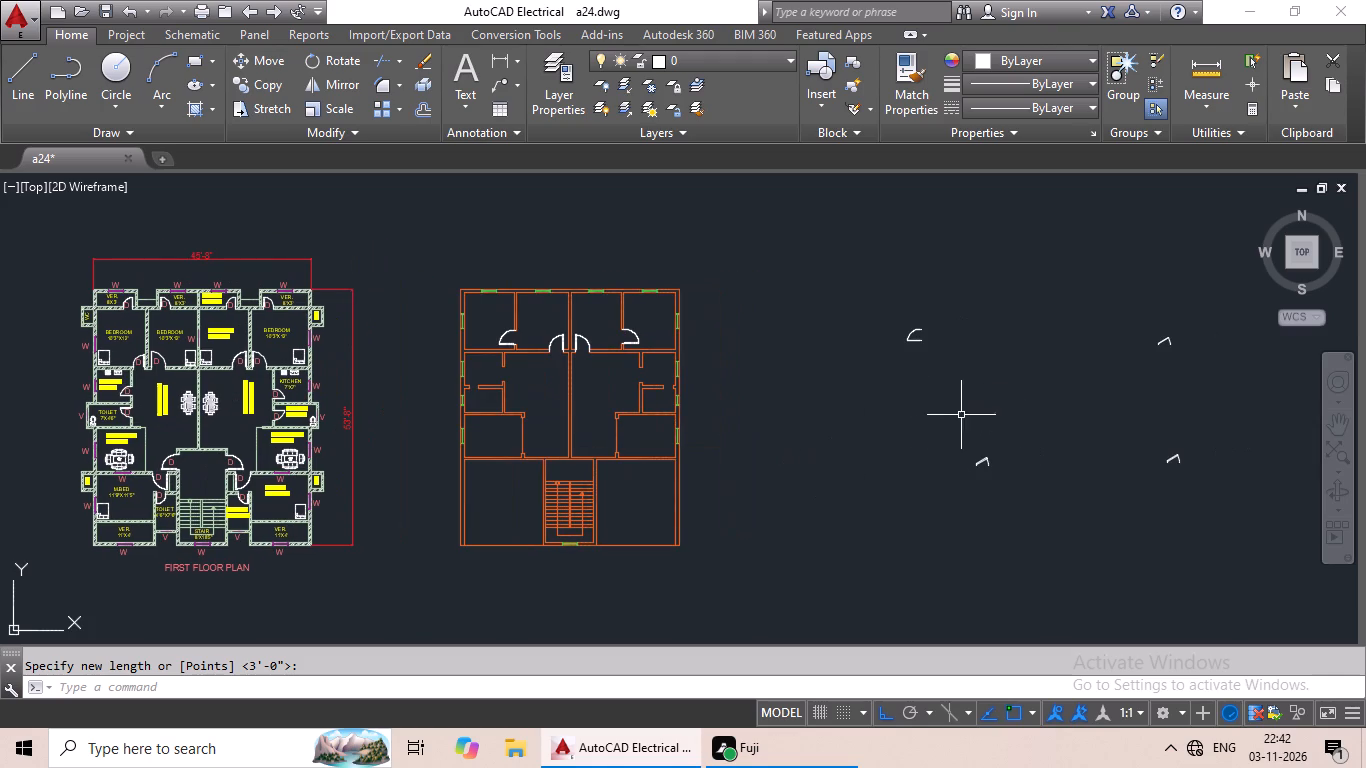
pyautogui.moveTo(963, 413); pyautogui.dragTo(882, 429, button='middle')
pyautogui.moveTo(893, 428); pyautogui.dragTo(799, 462, button='middle')
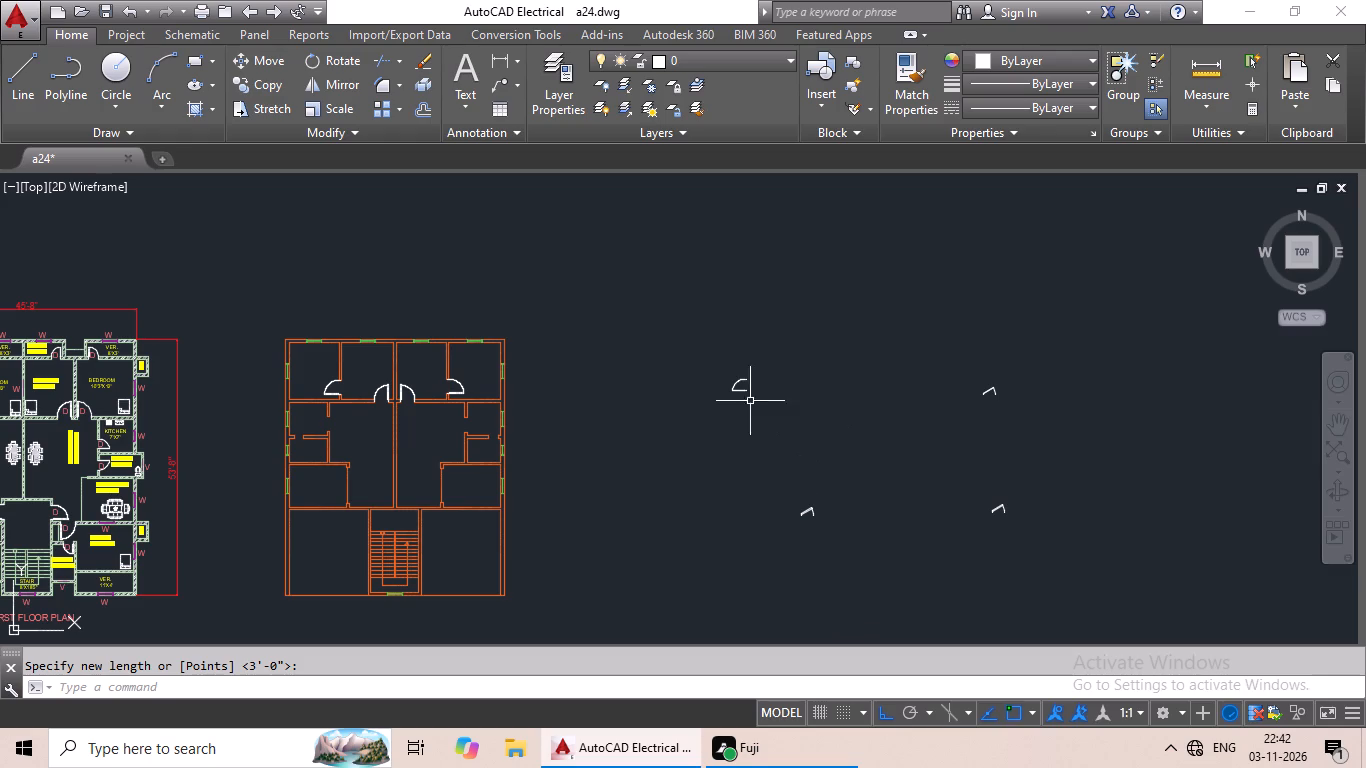
pyautogui.click(464, 389)
pyautogui.hotkey('ctrl', 'v')
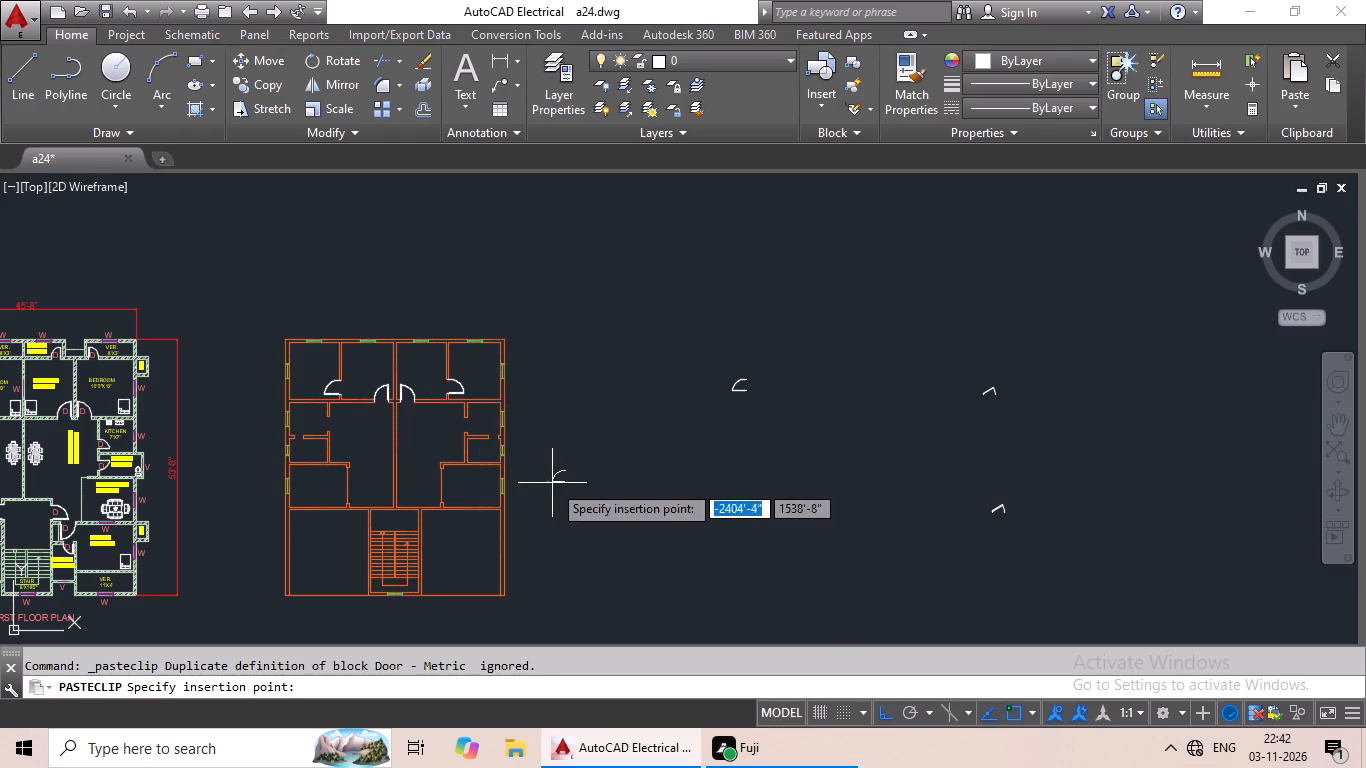
pyautogui.scroll(6, 457, 432)
pyautogui.scroll(-4, 391, 441)
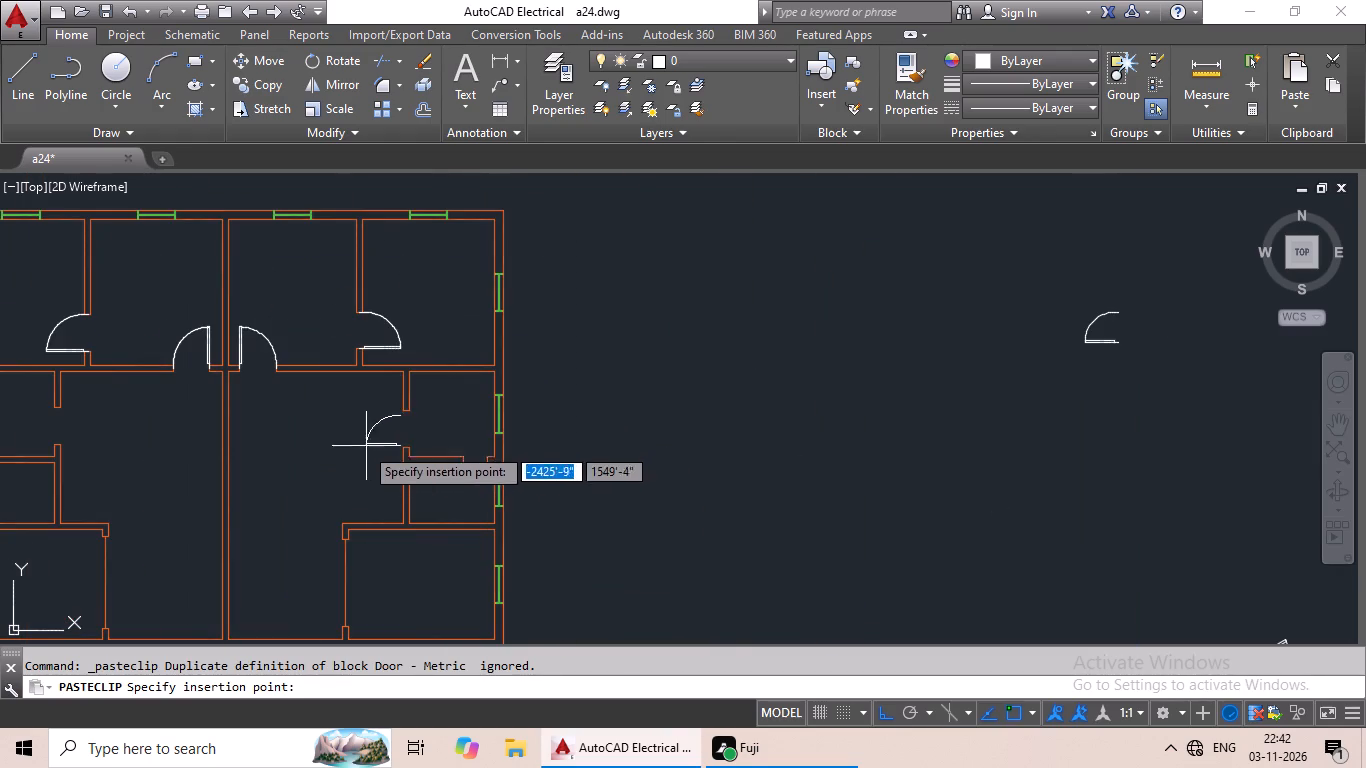
pyautogui.moveTo(329, 449); pyautogui.dragTo(564, 401, button='middle')
pyautogui.scroll(3, 251, 381)
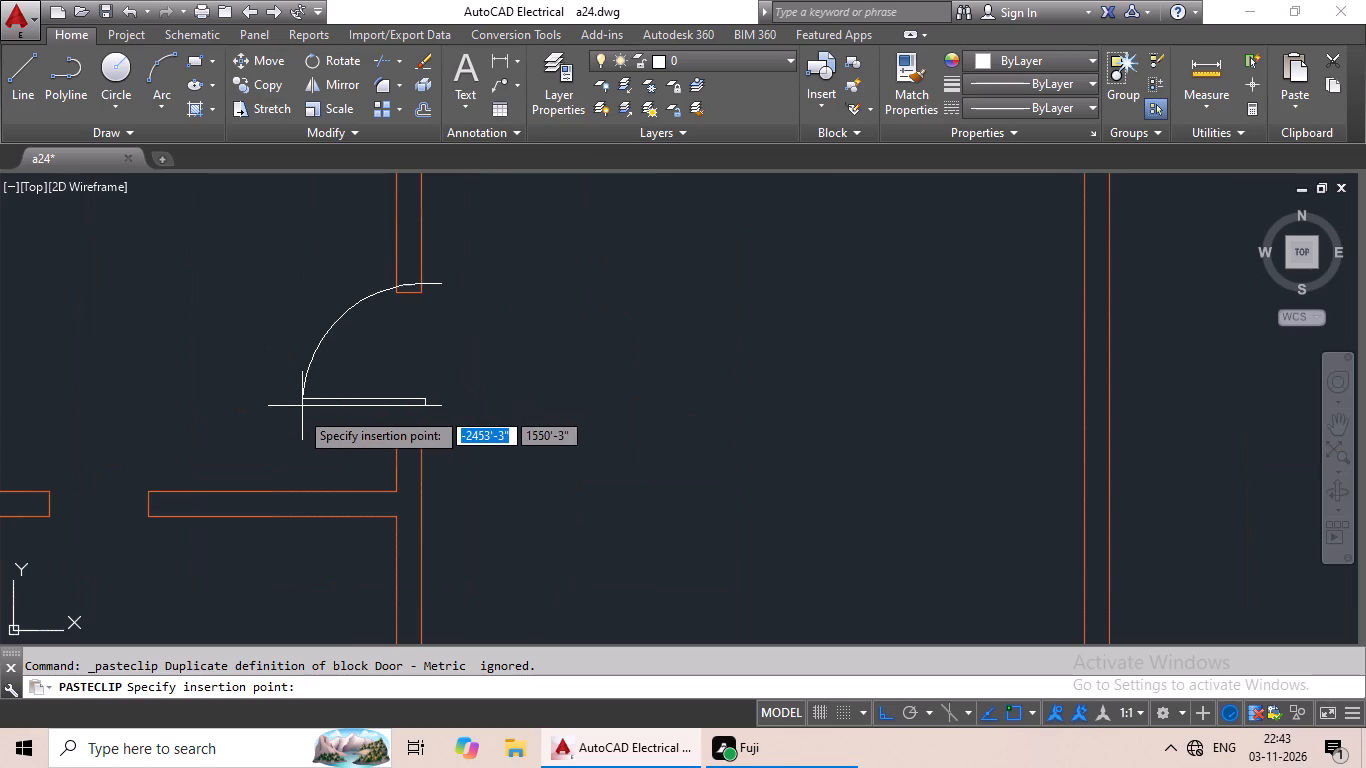
pyautogui.scroll(-1, 274, 448)
pyautogui.scroll(1, 274, 439)
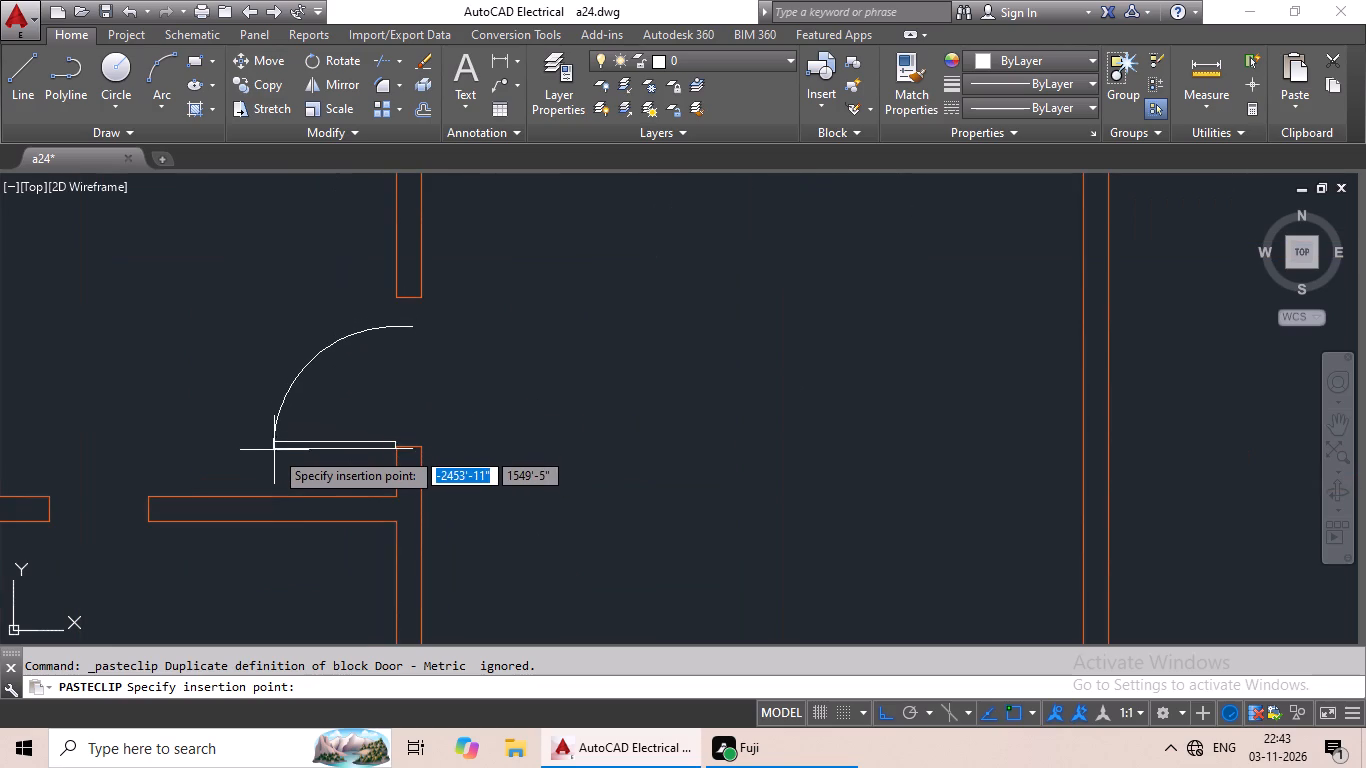
pyautogui.scroll(2, 274, 451)
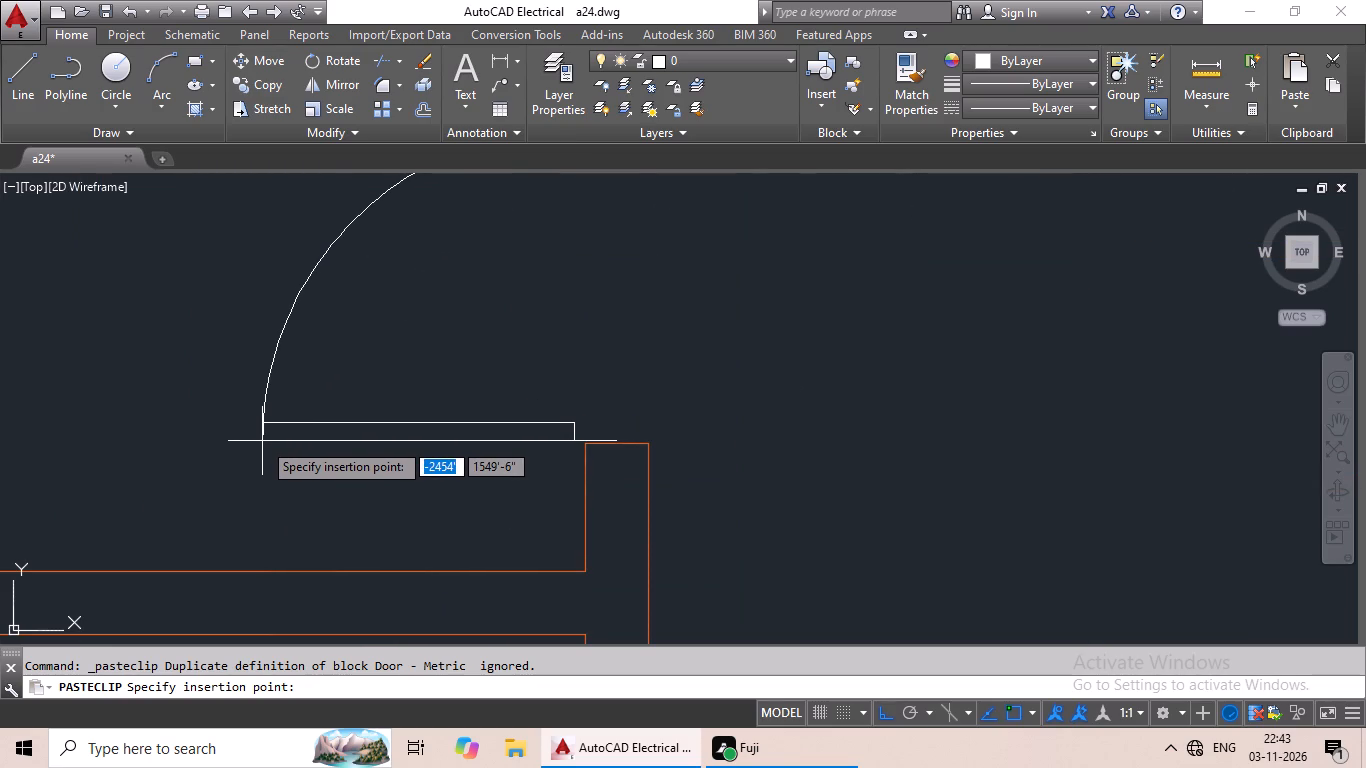
pyautogui.click(262, 444)
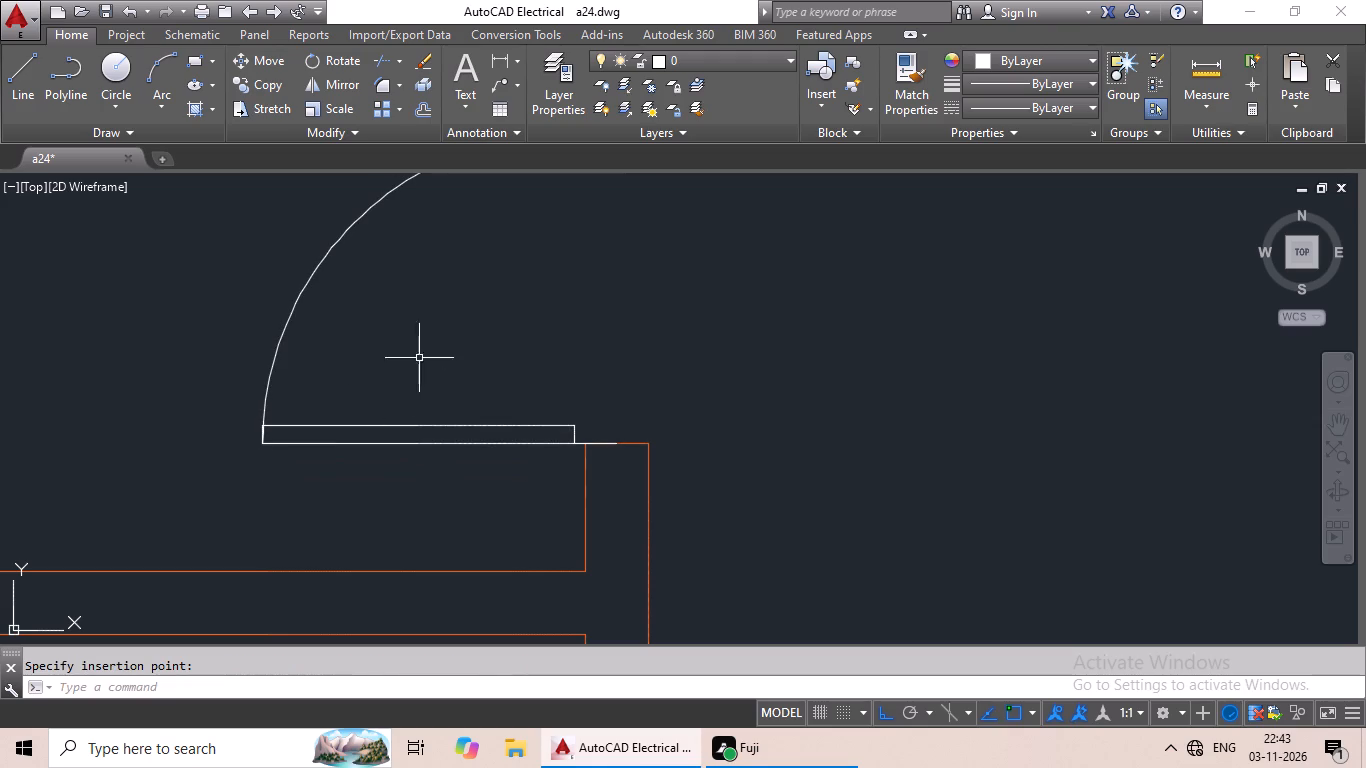
# Scale the door in the left-hand room's opening by reference from its lower-right end so it spans up to the upper wall stub.
pyautogui.moveTo(441, 358); pyautogui.dragTo(296, 458)
pyautogui.scroll(-4, 425, 431)
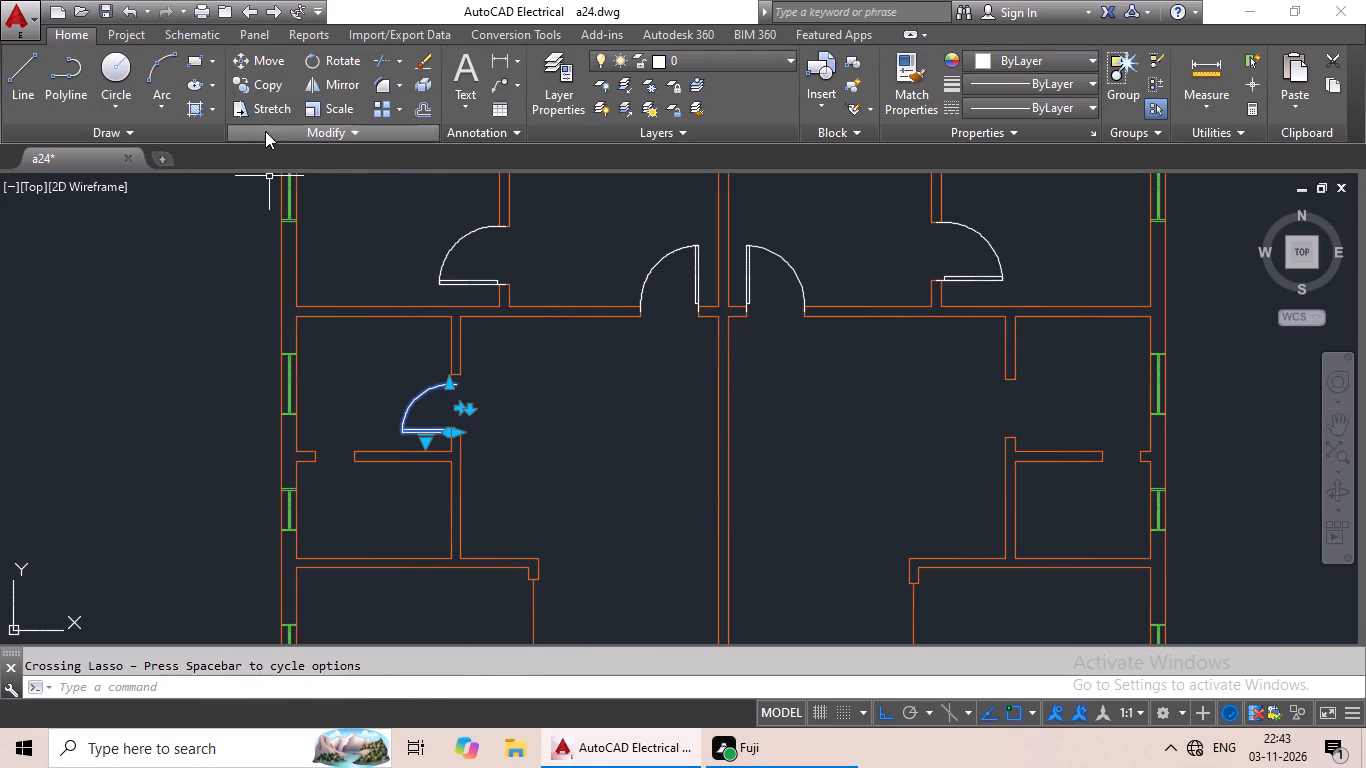
pyautogui.click(332, 98)
pyautogui.scroll(1, 433, 343)
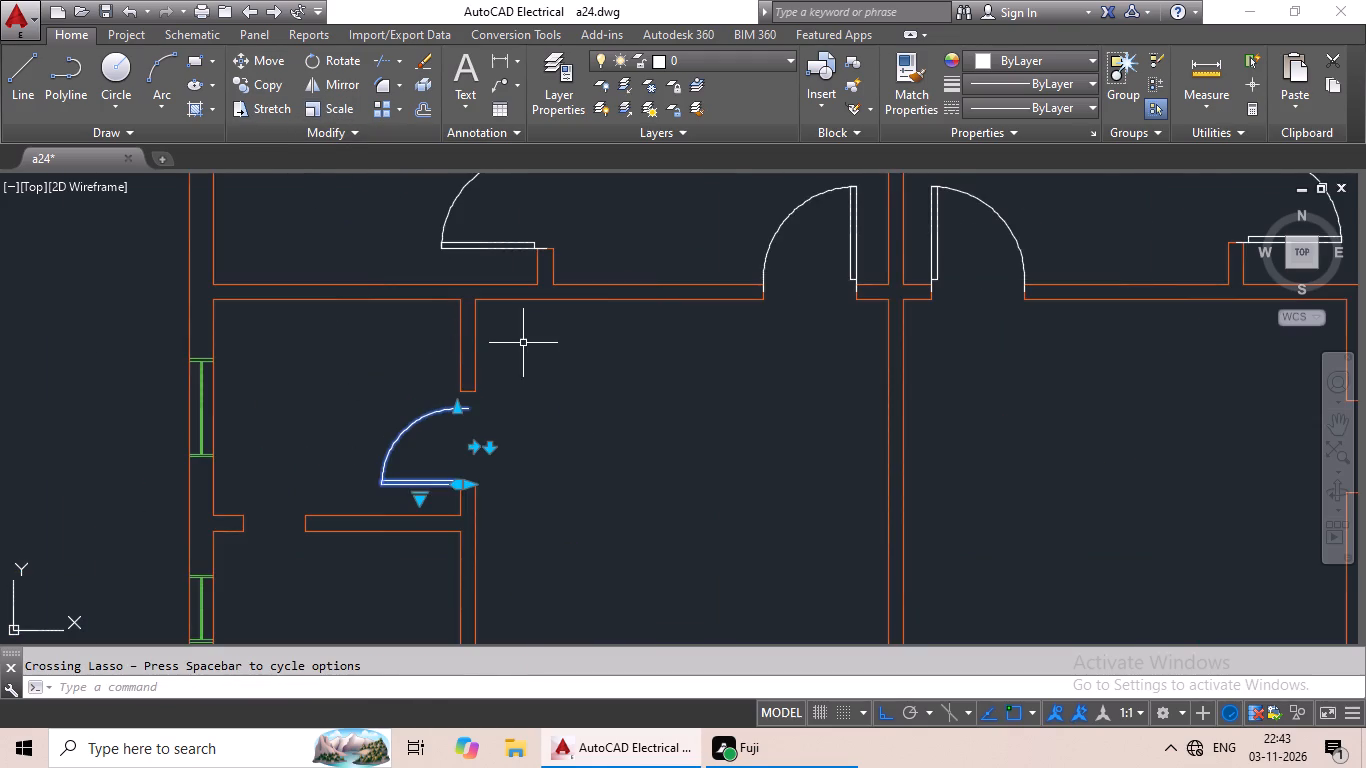
pyautogui.scroll(2, 528, 342)
pyautogui.moveTo(492, 421); pyautogui.dragTo(499, 292, button='middle')
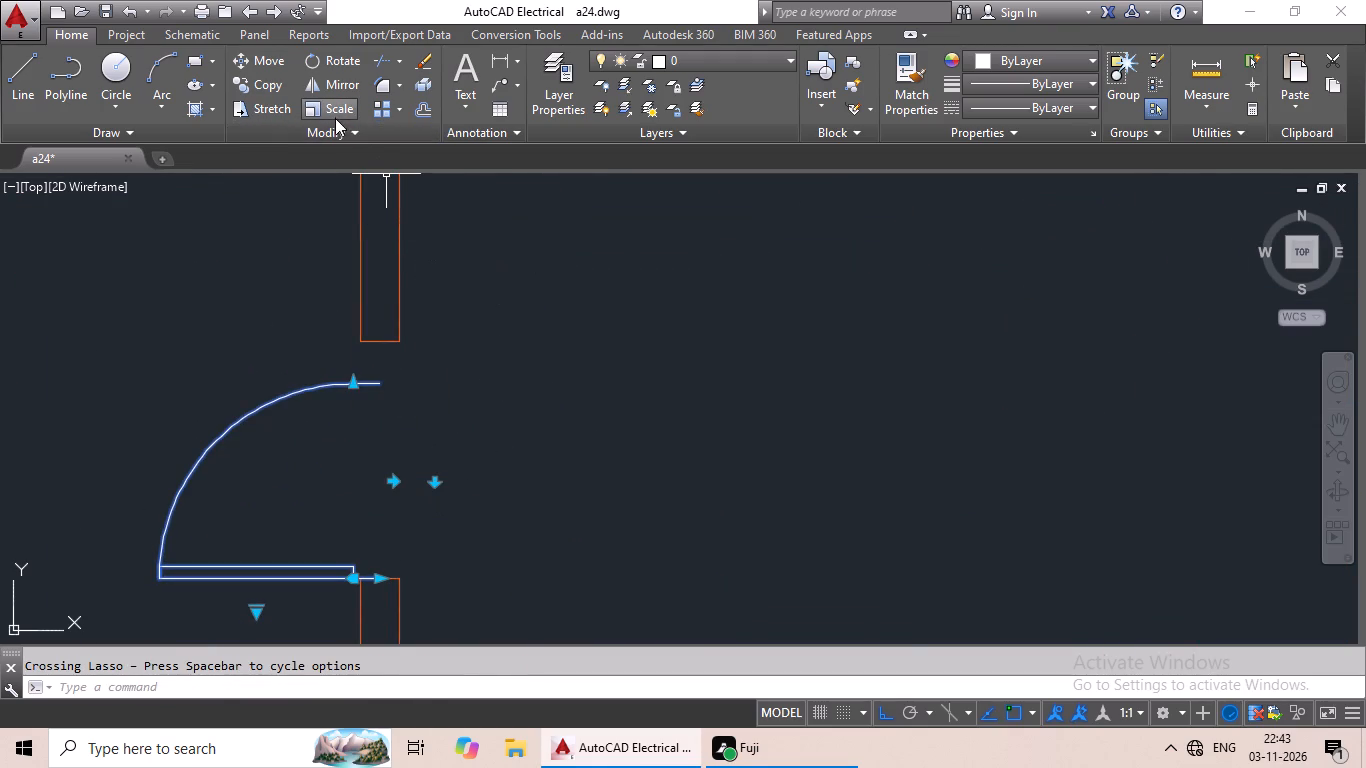
pyautogui.click(335, 115)
pyautogui.moveTo(375, 582); pyautogui.dragTo(375, 569)
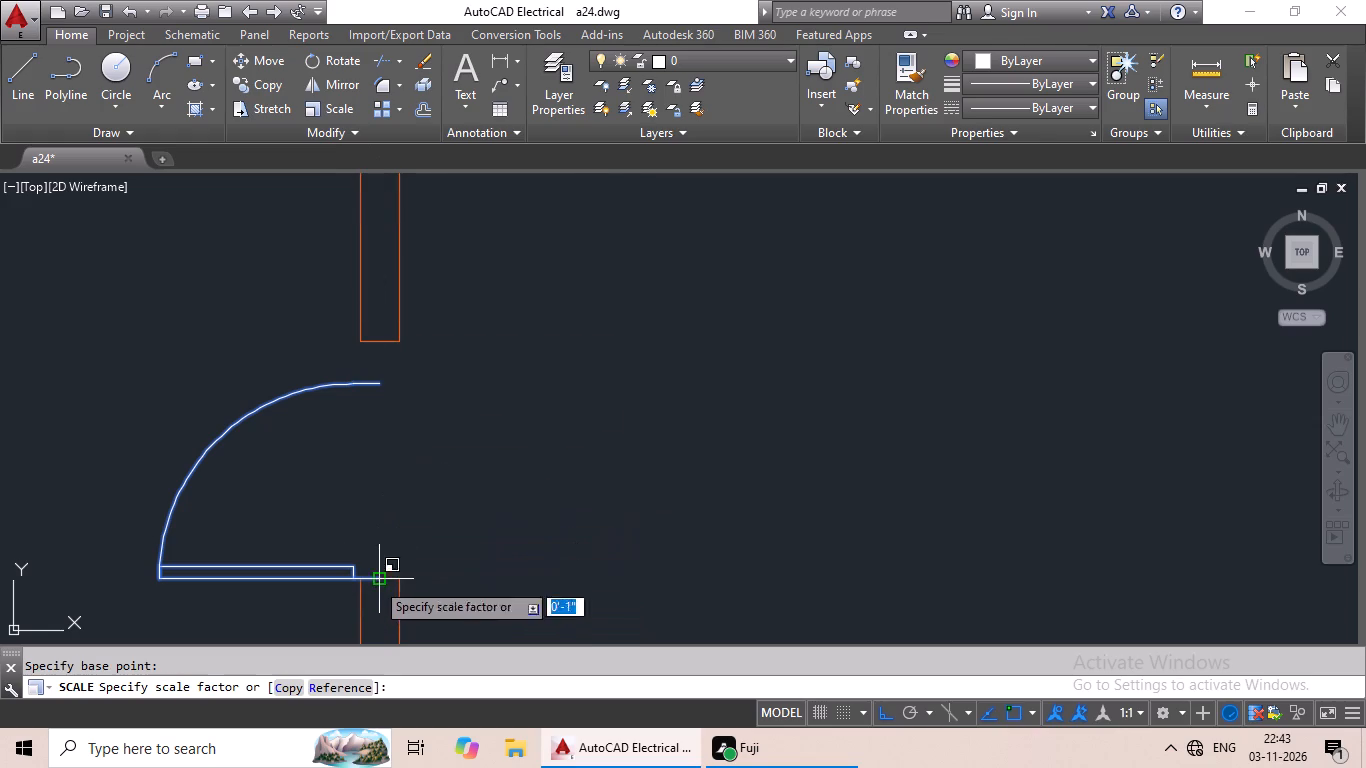
pyautogui.click(329, 694)
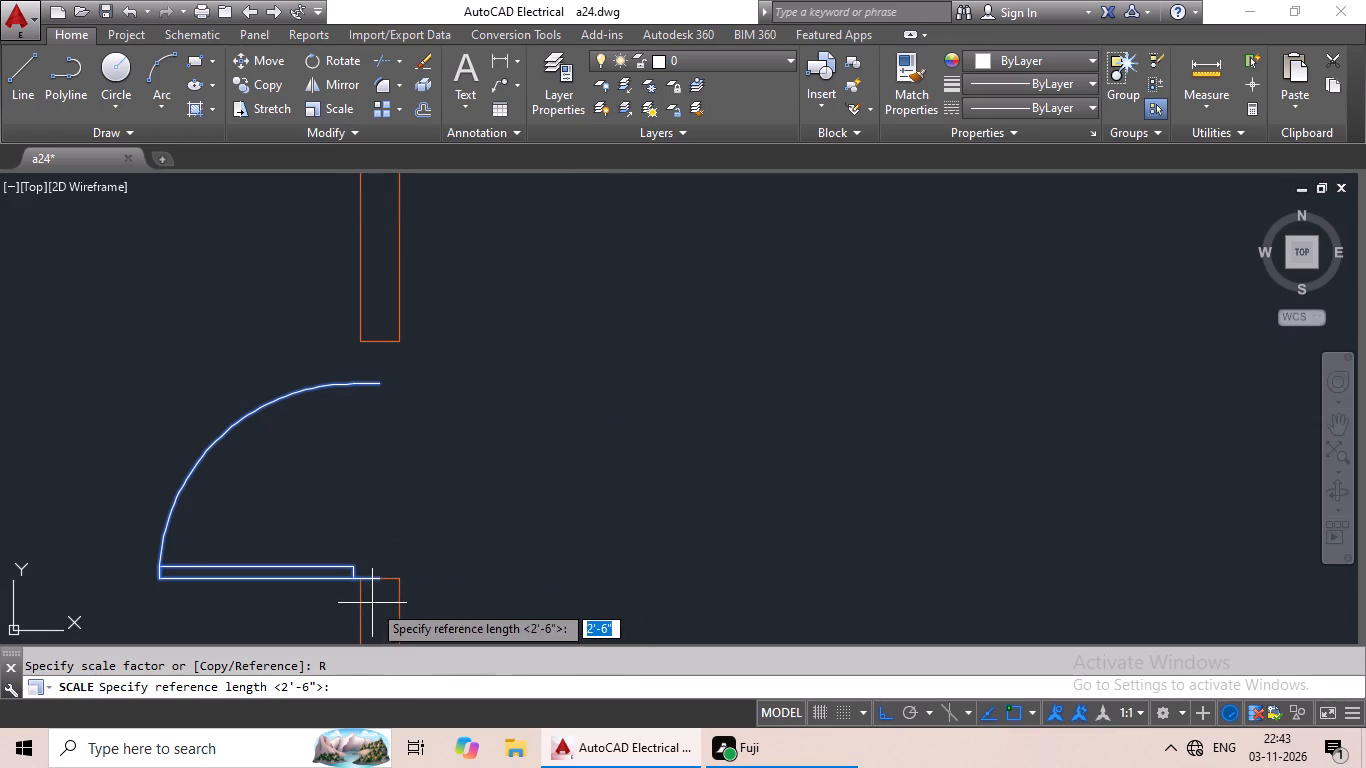
pyautogui.click(381, 576)
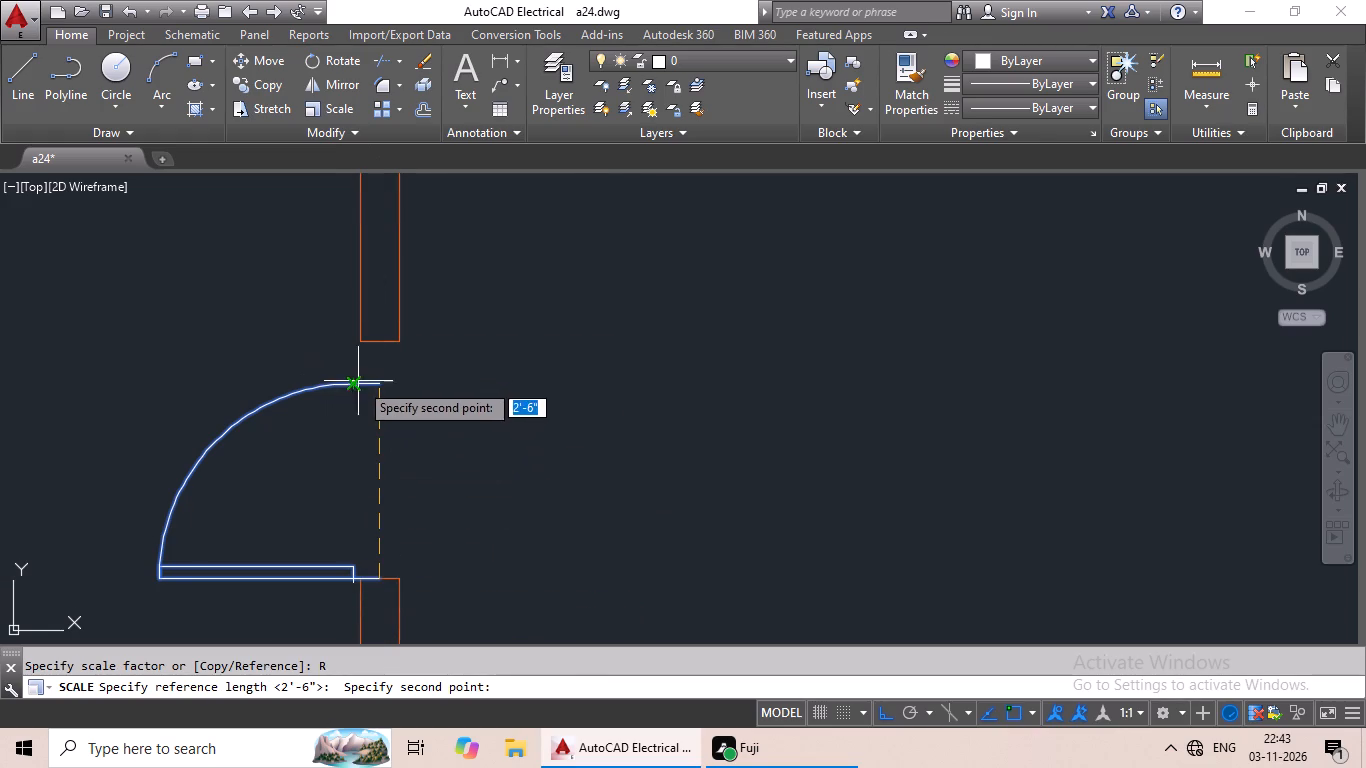
pyautogui.click(380, 385)
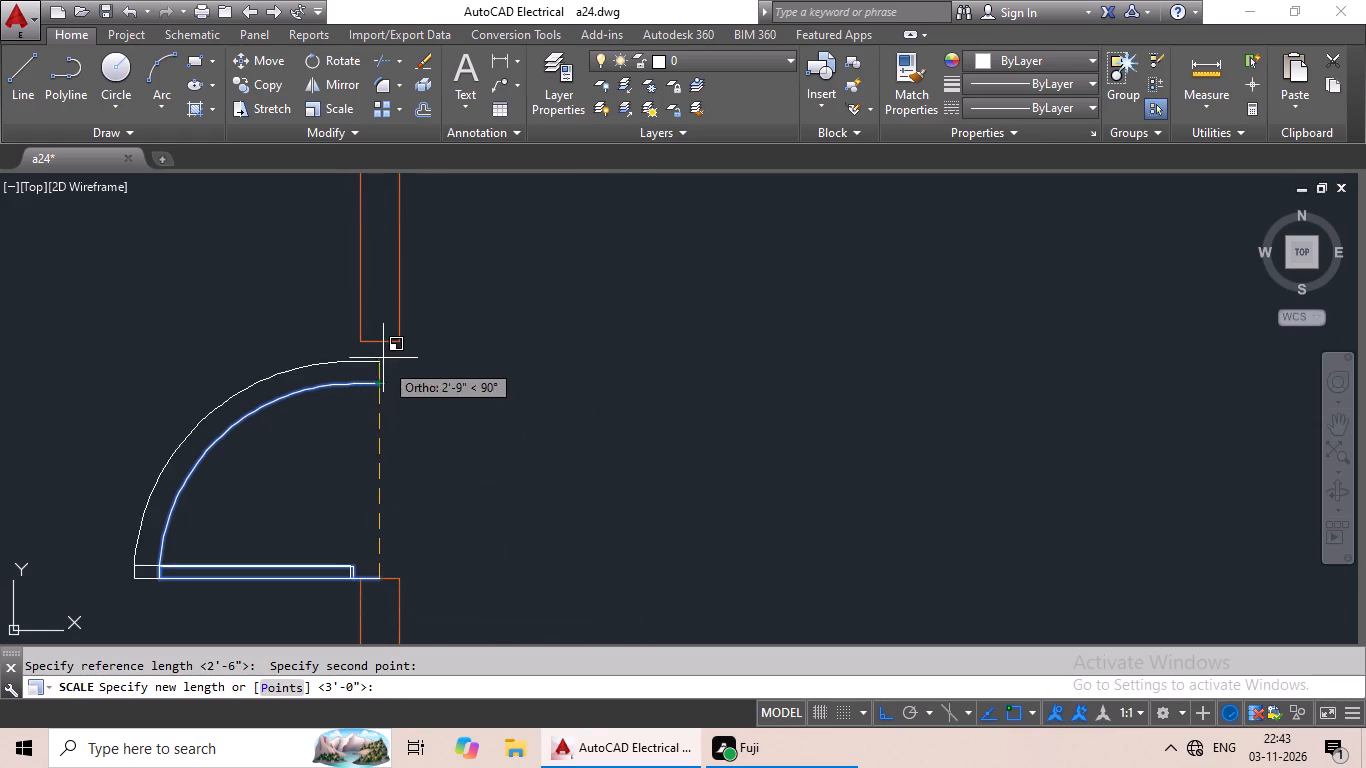
pyautogui.click(379, 342)
# Copy the upper-right partition door into the right-hand room's opening below, with its hinge end on the lower wall stub's midpoint.
pyautogui.scroll(-4, 547, 399)
pyautogui.scroll(-1, 689, 445)
pyautogui.moveTo(662, 452); pyautogui.dragTo(545, 457, button='middle')
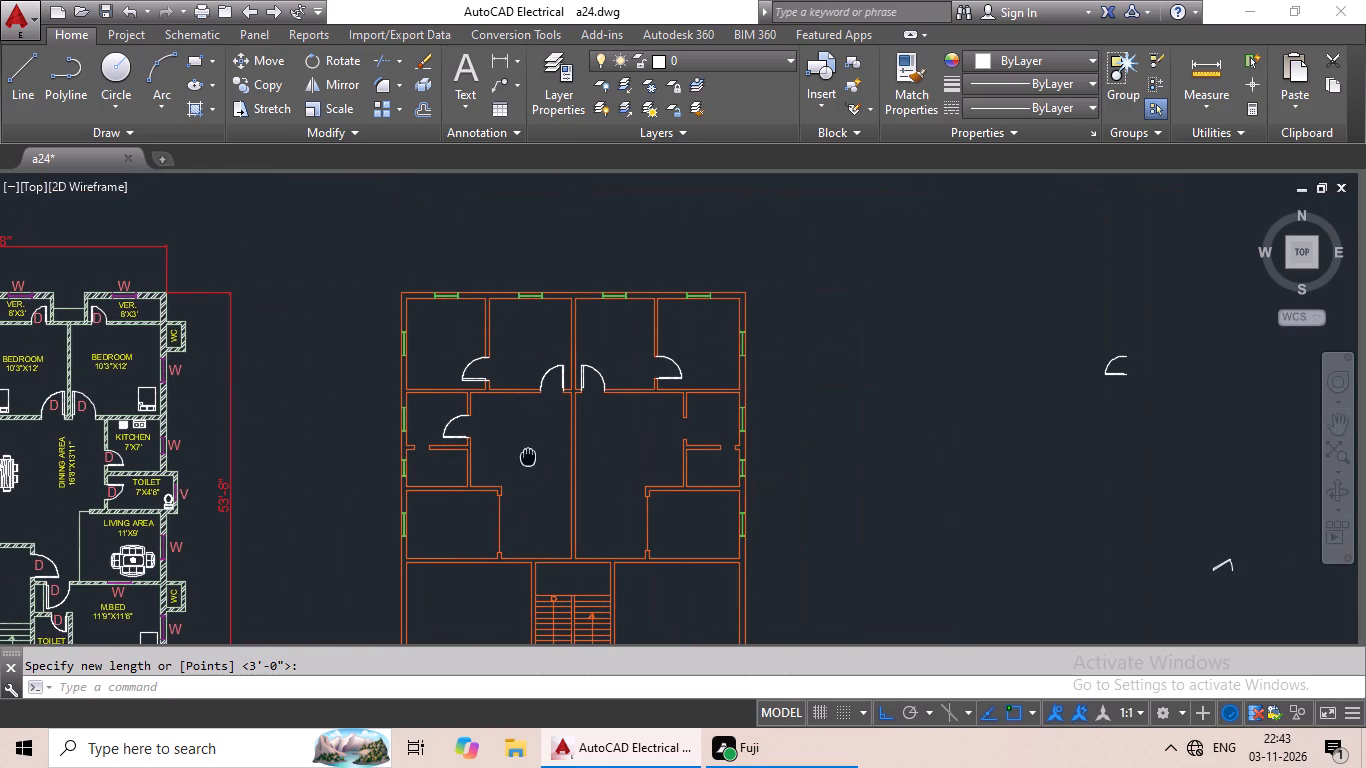
pyautogui.click(681, 375)
pyautogui.hotkey('ctrl', 'c')
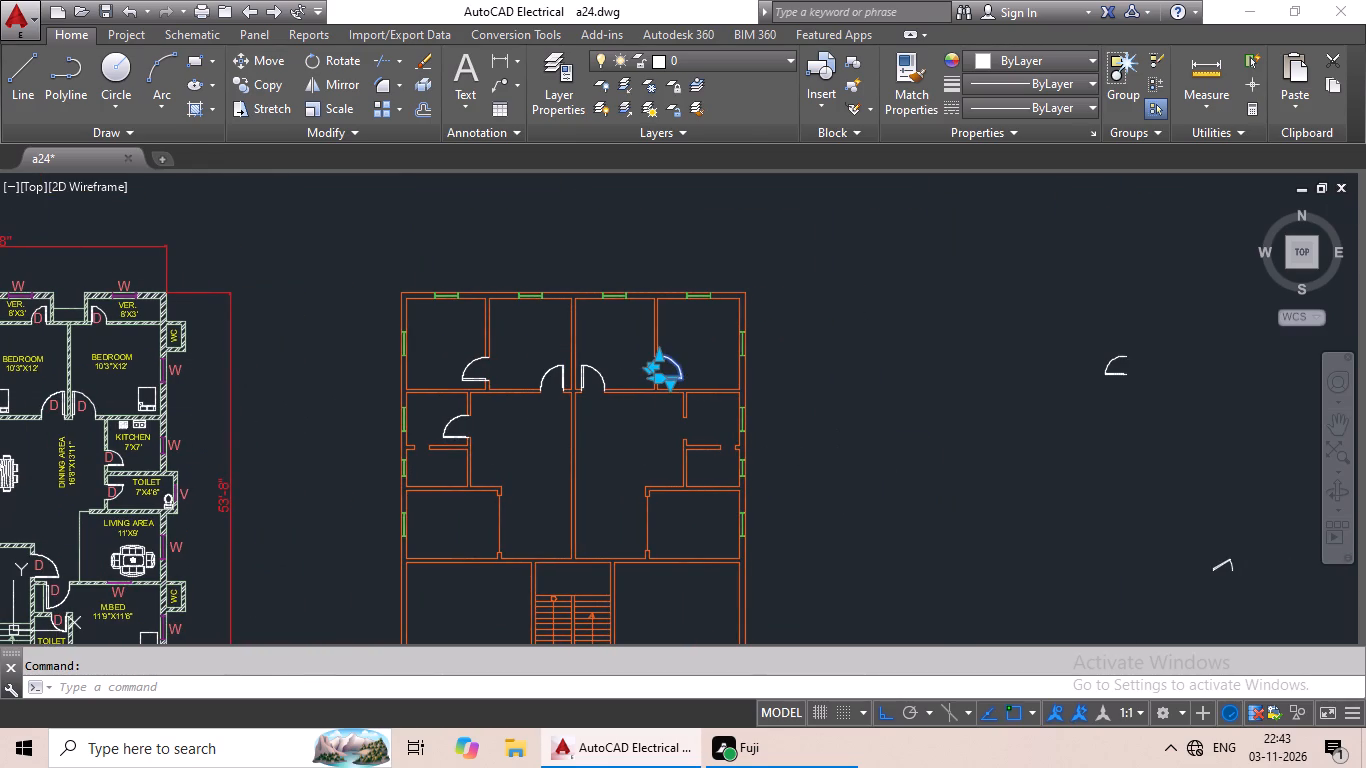
pyautogui.hotkey('ctrl', 'v')
pyautogui.scroll(4, 695, 428)
pyautogui.scroll(3, 631, 501)
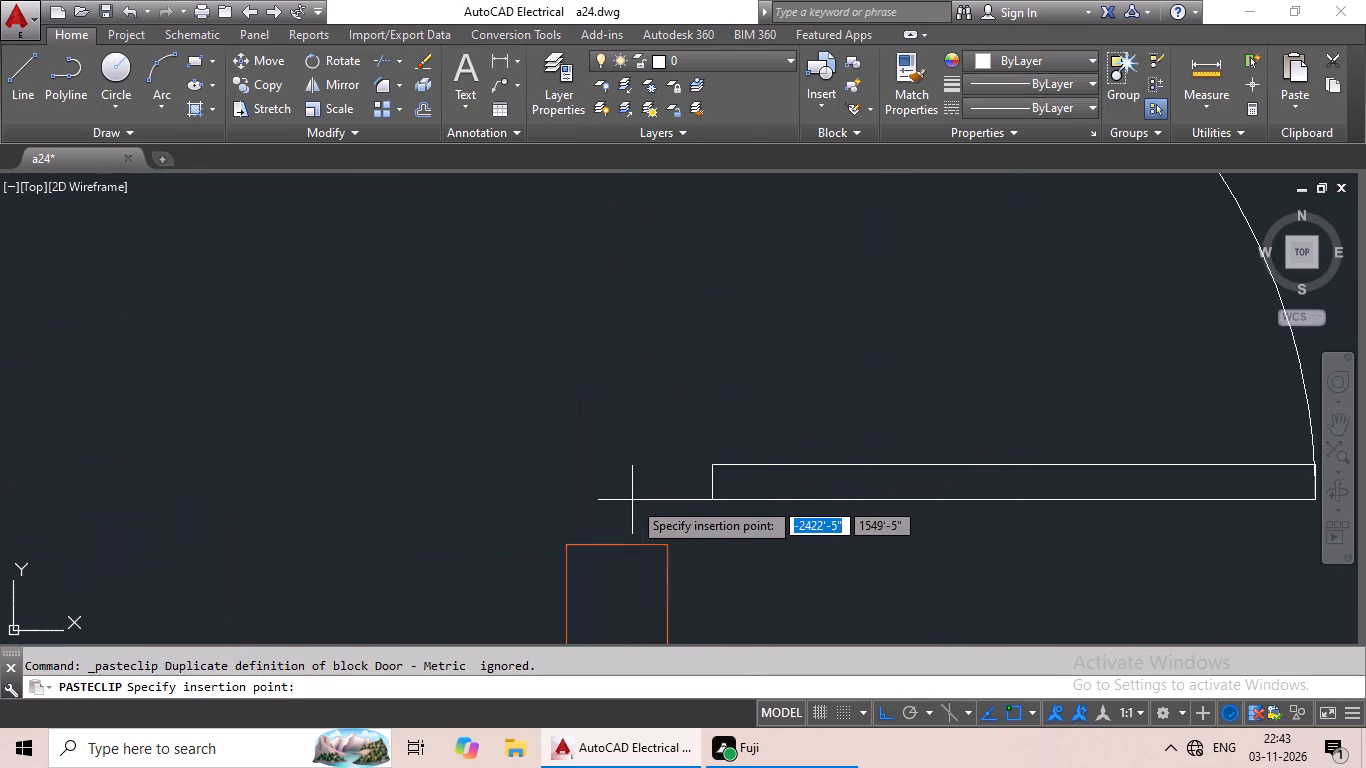
pyautogui.click(620, 546)
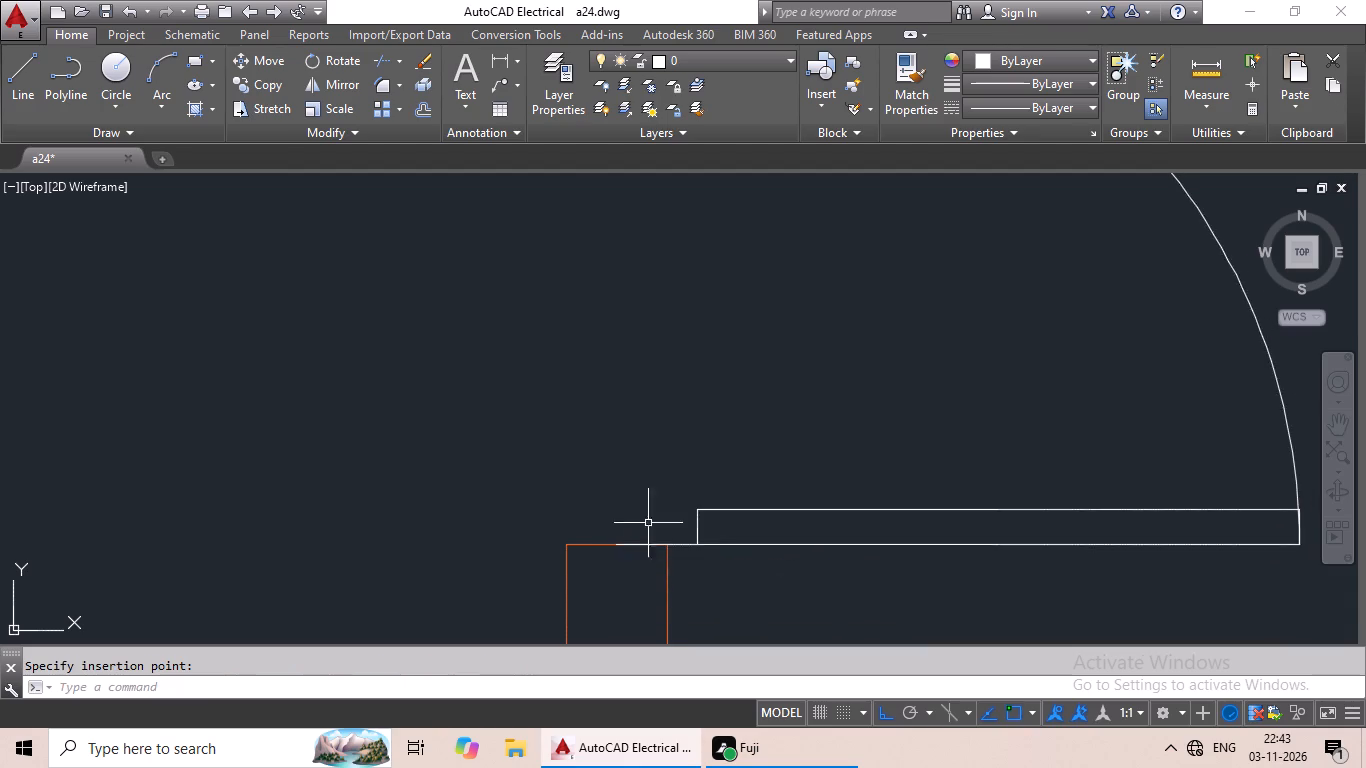
# Rotate the spare door outside the layout 90° about the free end of its swing arc.
pyautogui.scroll(-4, 675, 503)
pyautogui.scroll(-3, 772, 444)
pyautogui.moveTo(649, 482); pyautogui.dragTo(703, 428, button='middle')
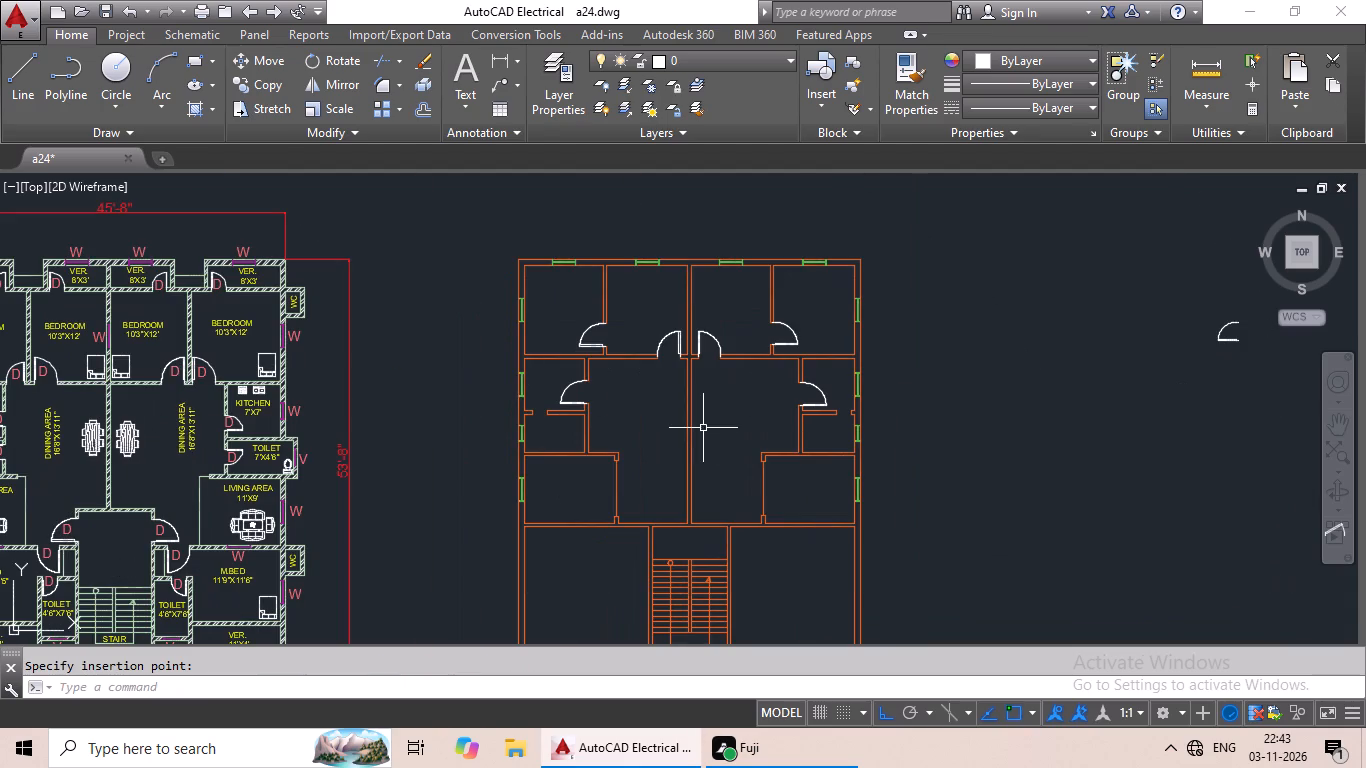
pyautogui.moveTo(960, 373); pyautogui.dragTo(778, 387, button='middle')
pyautogui.moveTo(769, 378); pyautogui.dragTo(758, 375, button='right')
pyautogui.scroll(-1, 802, 382)
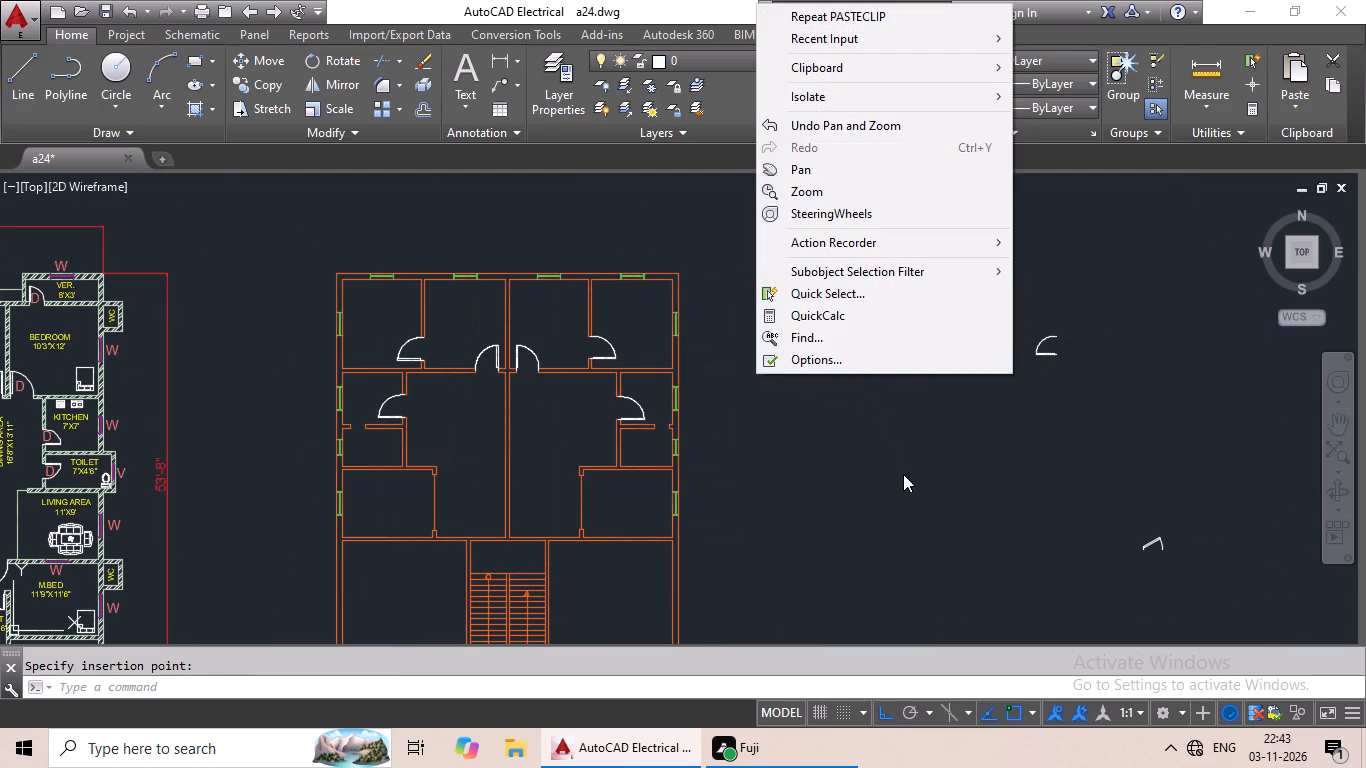
pyautogui.moveTo(903, 474); pyautogui.dragTo(810, 480, button='middle')
pyautogui.press('Escape')
pyautogui.moveTo(930, 436); pyautogui.dragTo(823, 439, button='middle')
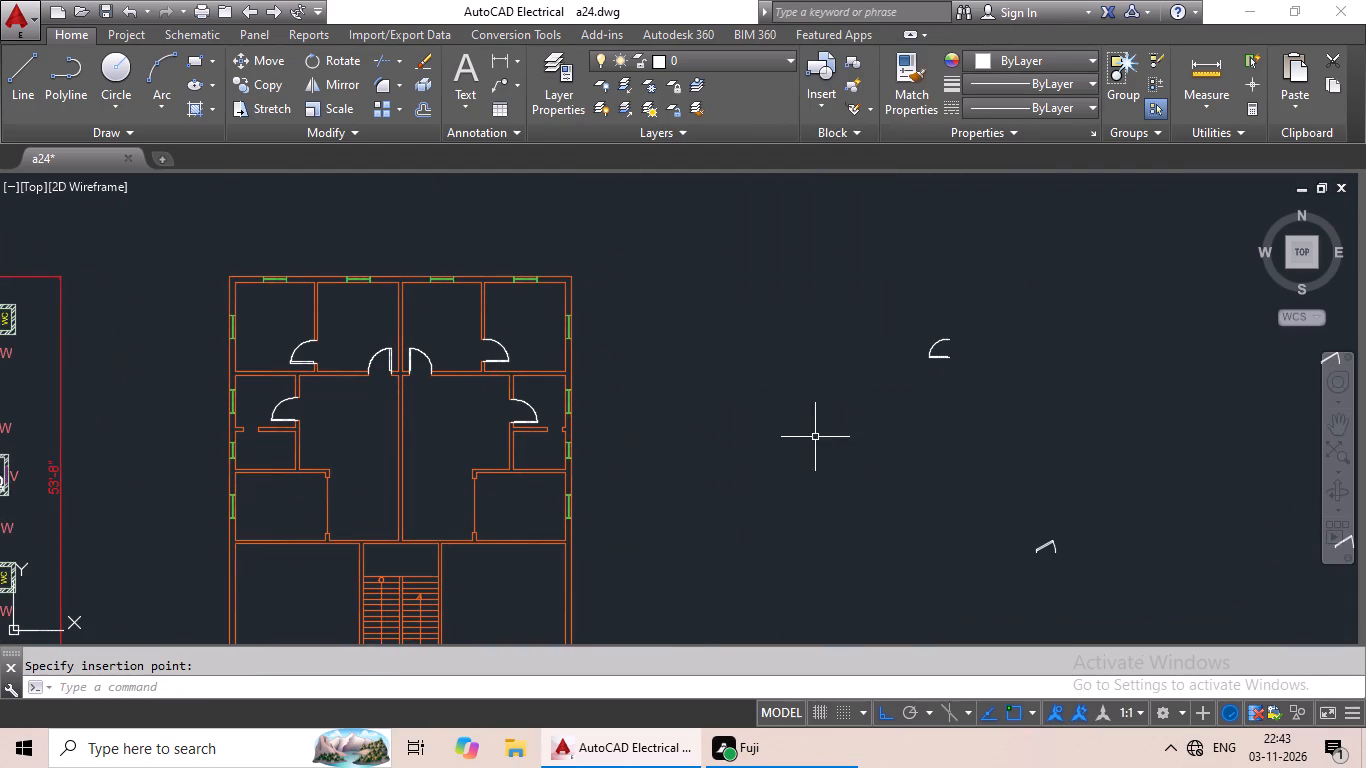
pyautogui.scroll(2, 979, 382)
pyautogui.moveTo(961, 265); pyautogui.dragTo(830, 418)
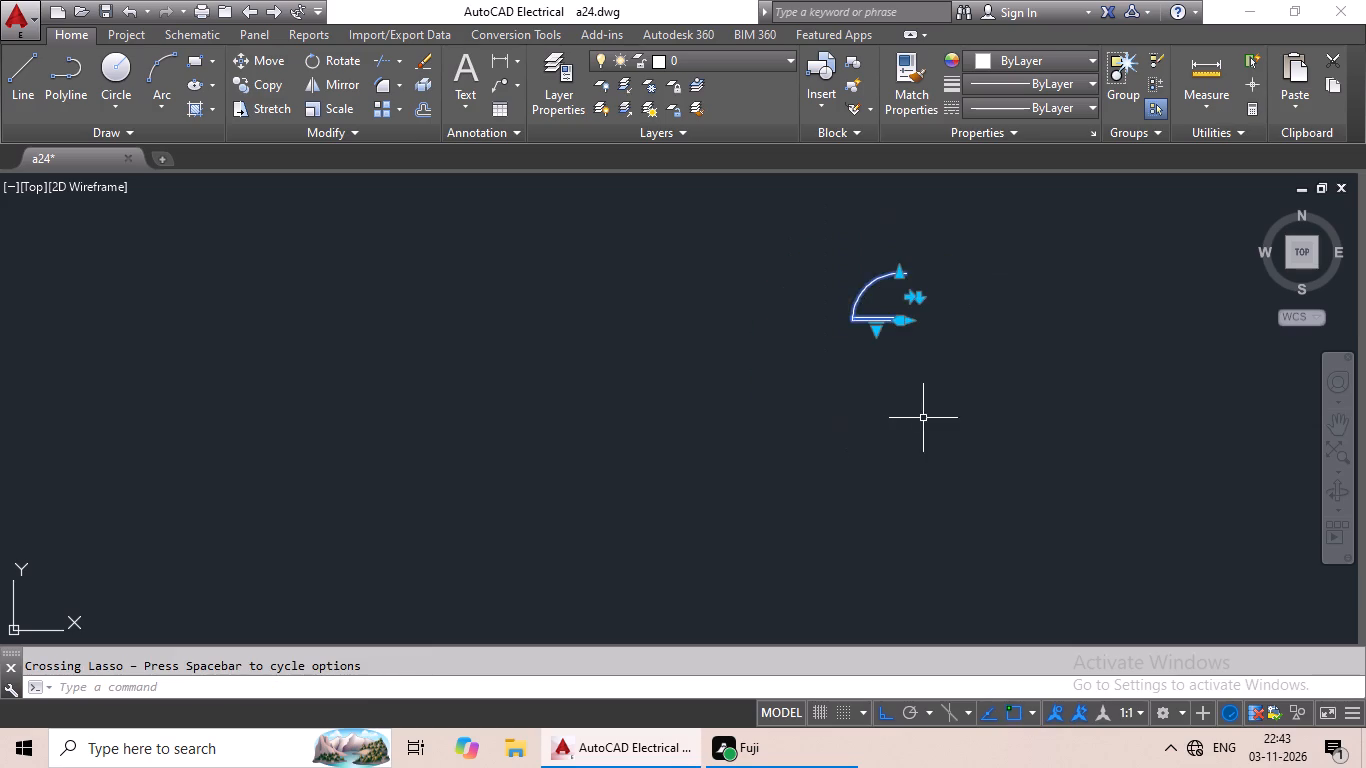
pyautogui.moveTo(900, 452); pyautogui.dragTo(766, 633, button='middle')
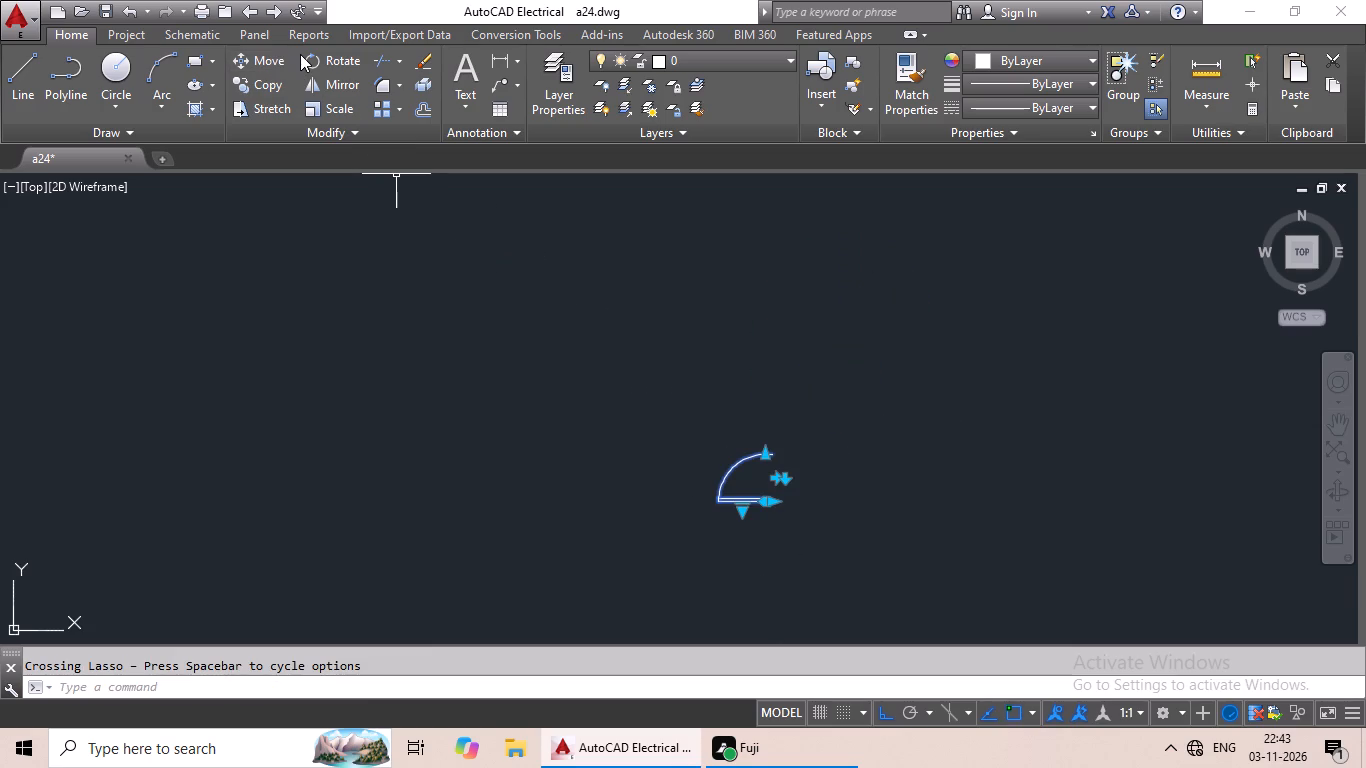
pyautogui.click(319, 66)
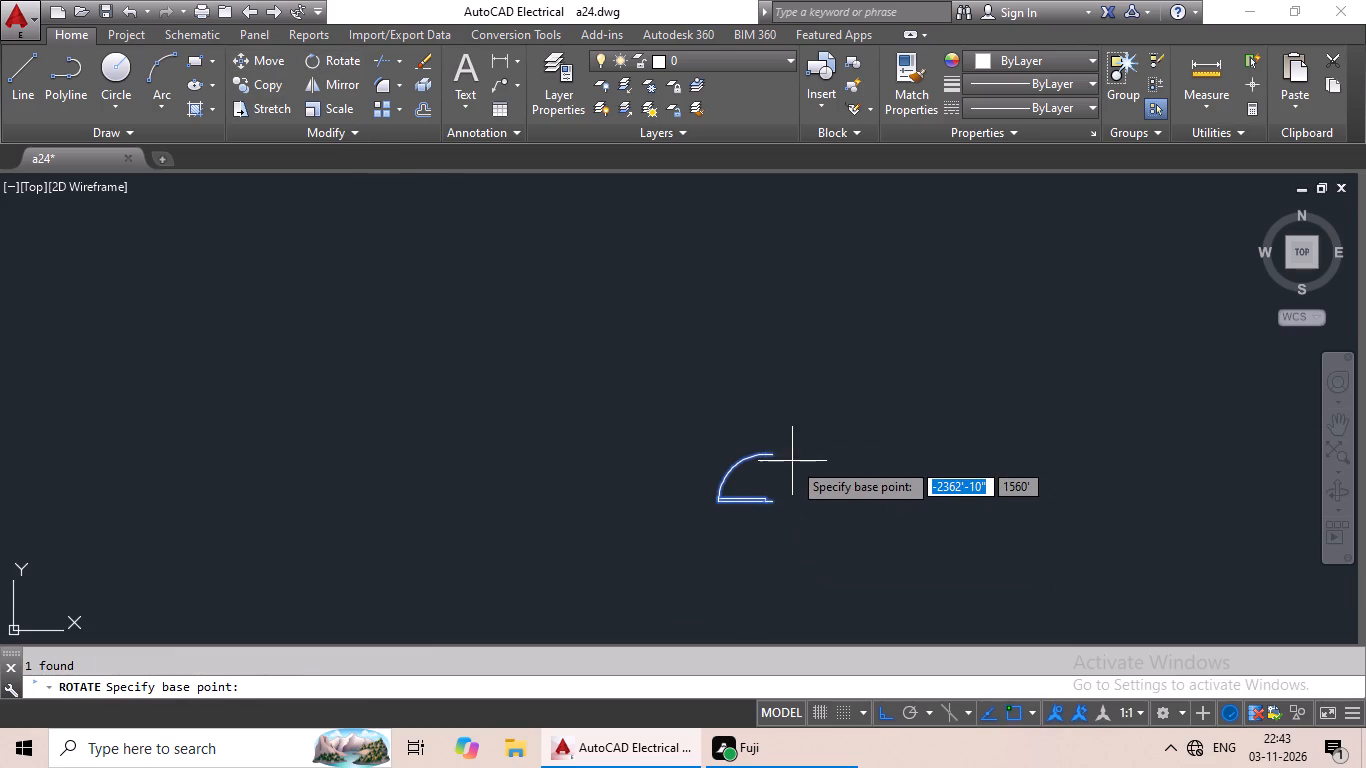
pyautogui.moveTo(776, 451); pyautogui.dragTo(767, 443)
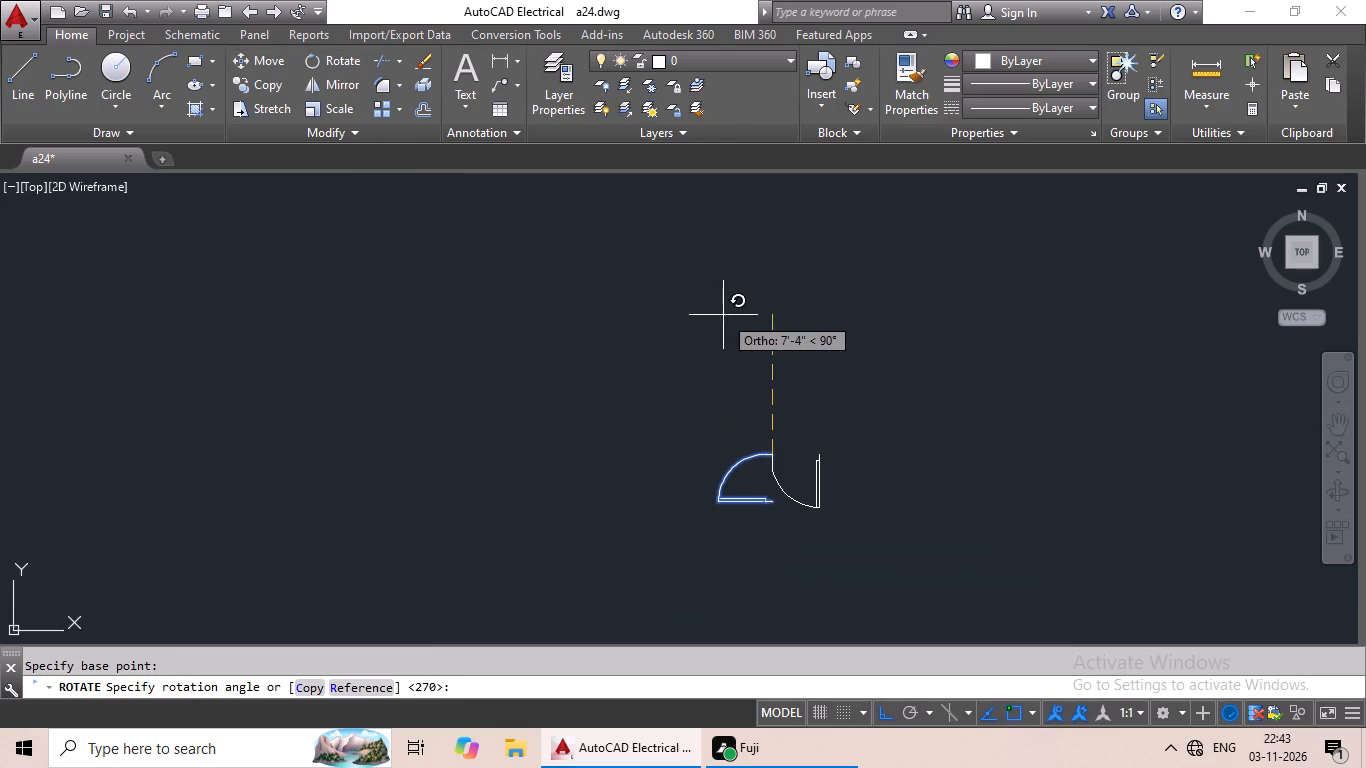
pyautogui.click(723, 315)
# Copy the rotated spare door to the small left-hand room's horizontal wall opening, with its arc end on the left wall stub's end.
pyautogui.moveTo(811, 345); pyautogui.dragTo(885, 533)
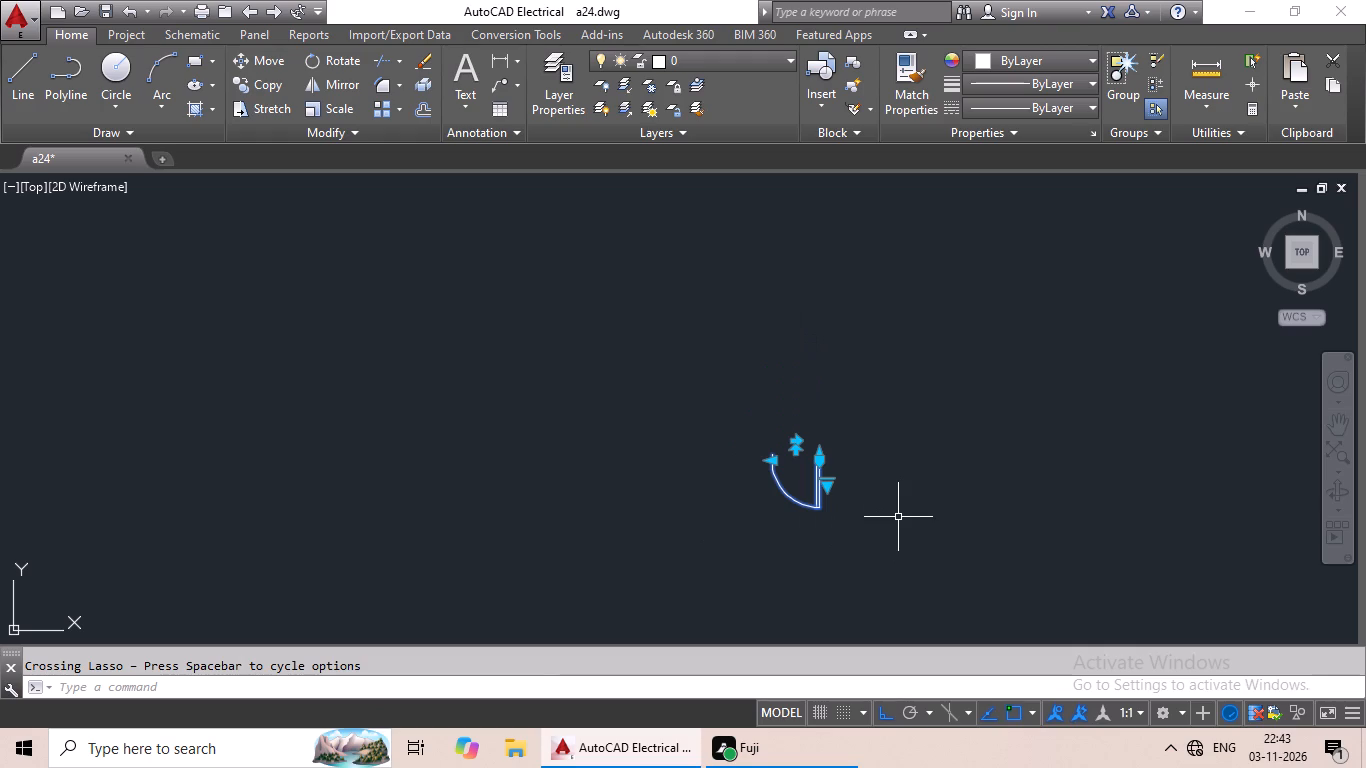
pyautogui.hotkey('ctrl', 'c')
pyautogui.hotkey('ctrl', 'v')
pyautogui.keyDown('ctrl'); pyautogui.scroll(-3, 545, 529); pyautogui.keyUp('ctrl')
pyautogui.moveTo(496, 541); pyautogui.dragTo(764, 440, button='middle')
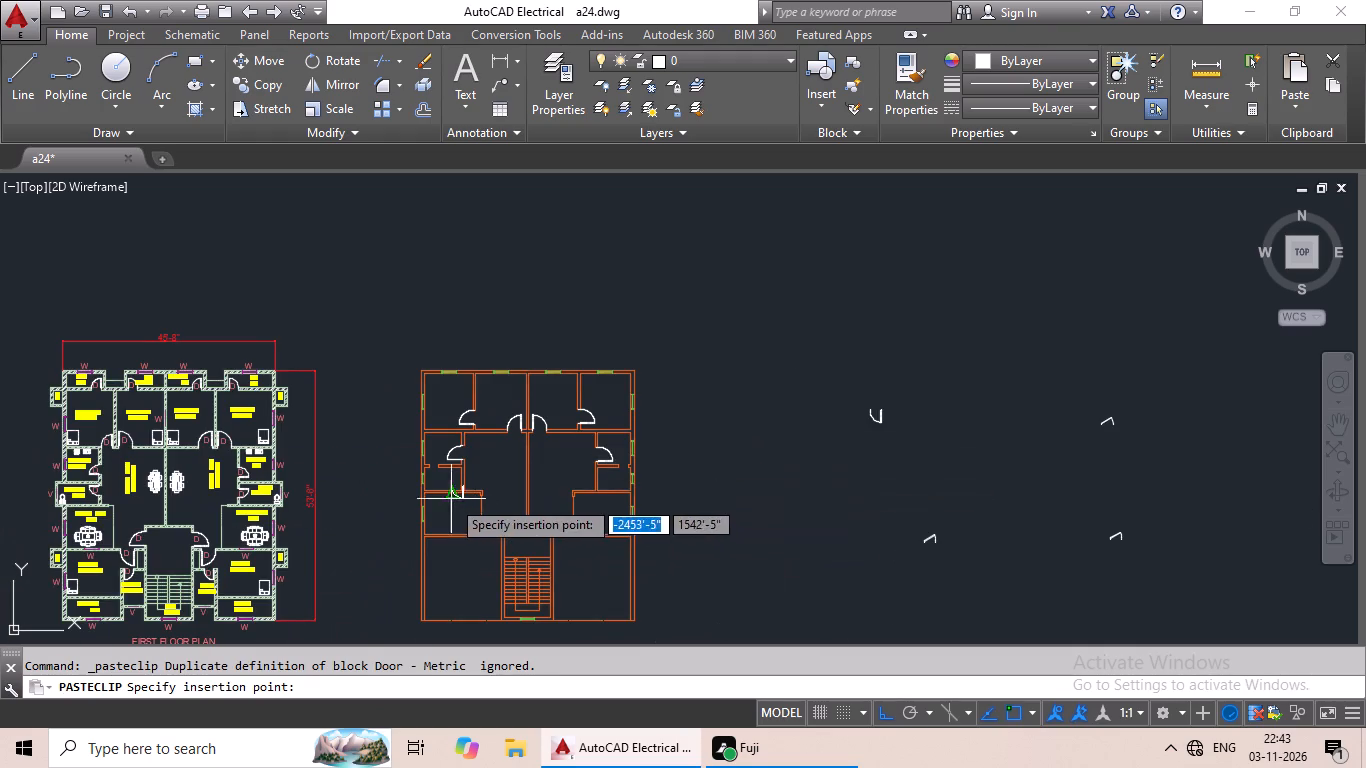
pyautogui.scroll(5, 443, 479)
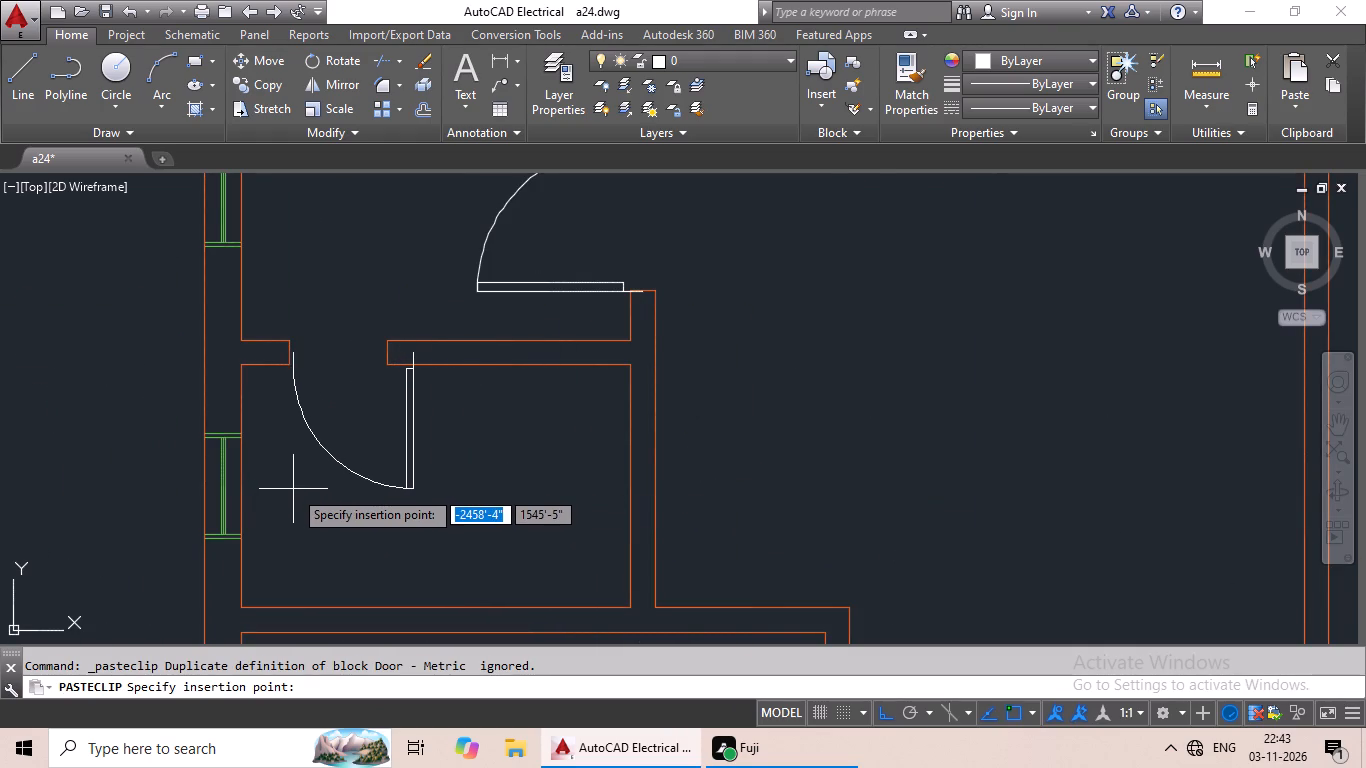
pyautogui.scroll(1, 294, 488)
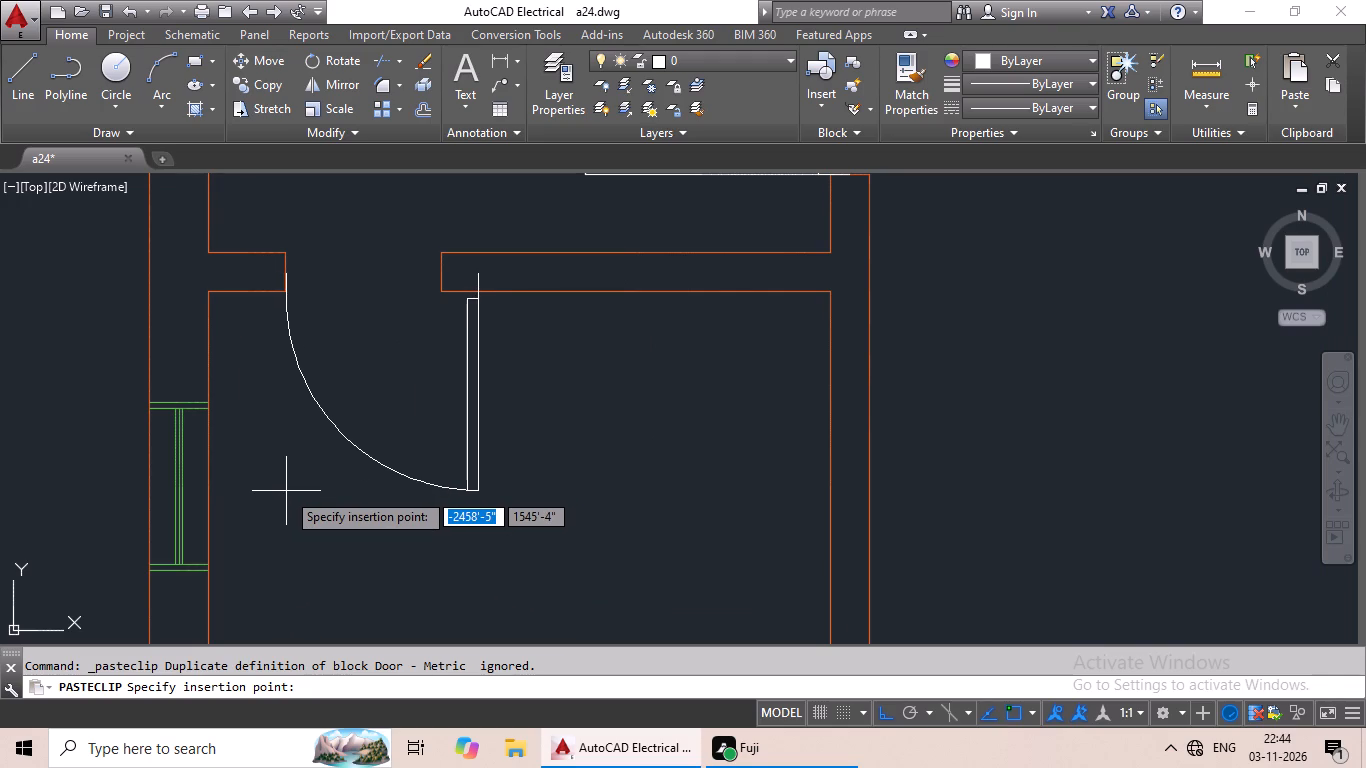
pyautogui.click(285, 491)
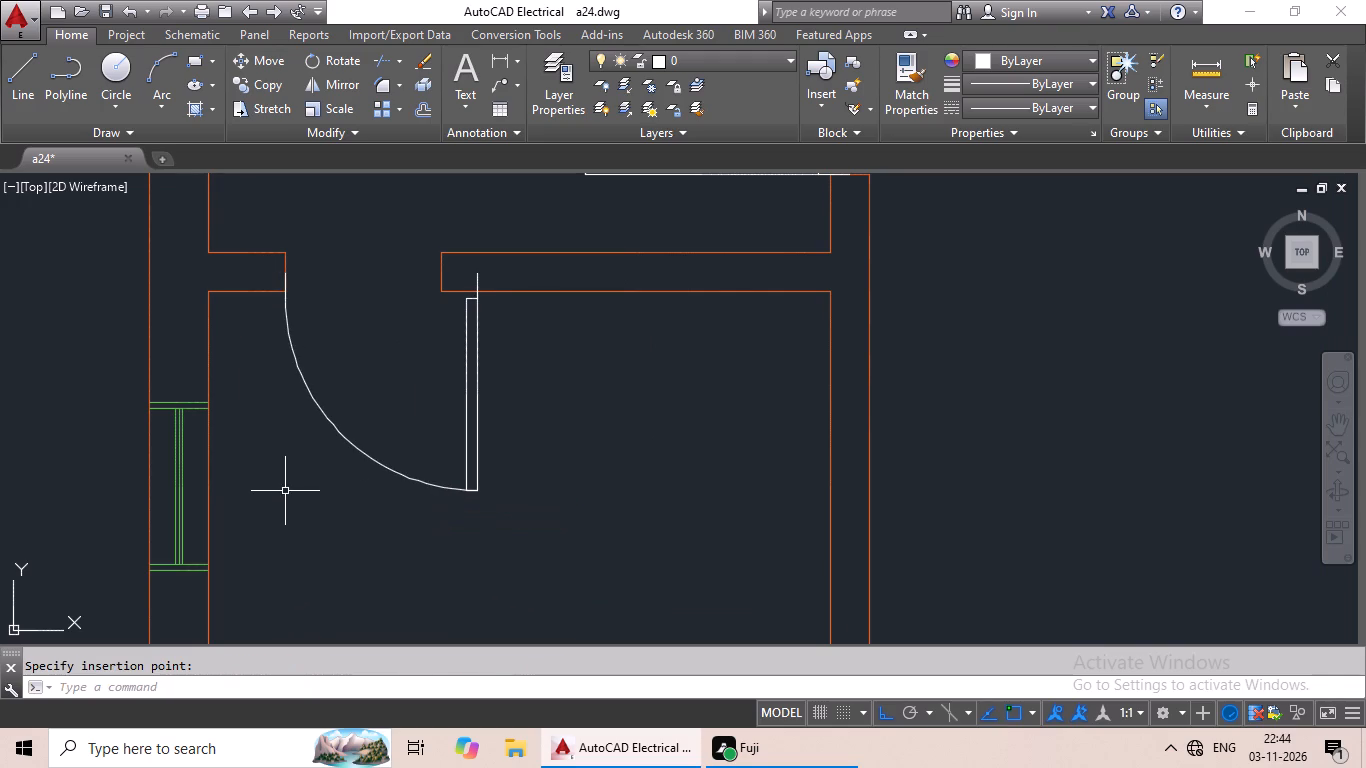
# Scale the small left-hand room's door by reference from its arc end so it spans across to the right wall end.
pyautogui.moveTo(567, 400); pyautogui.dragTo(388, 441)
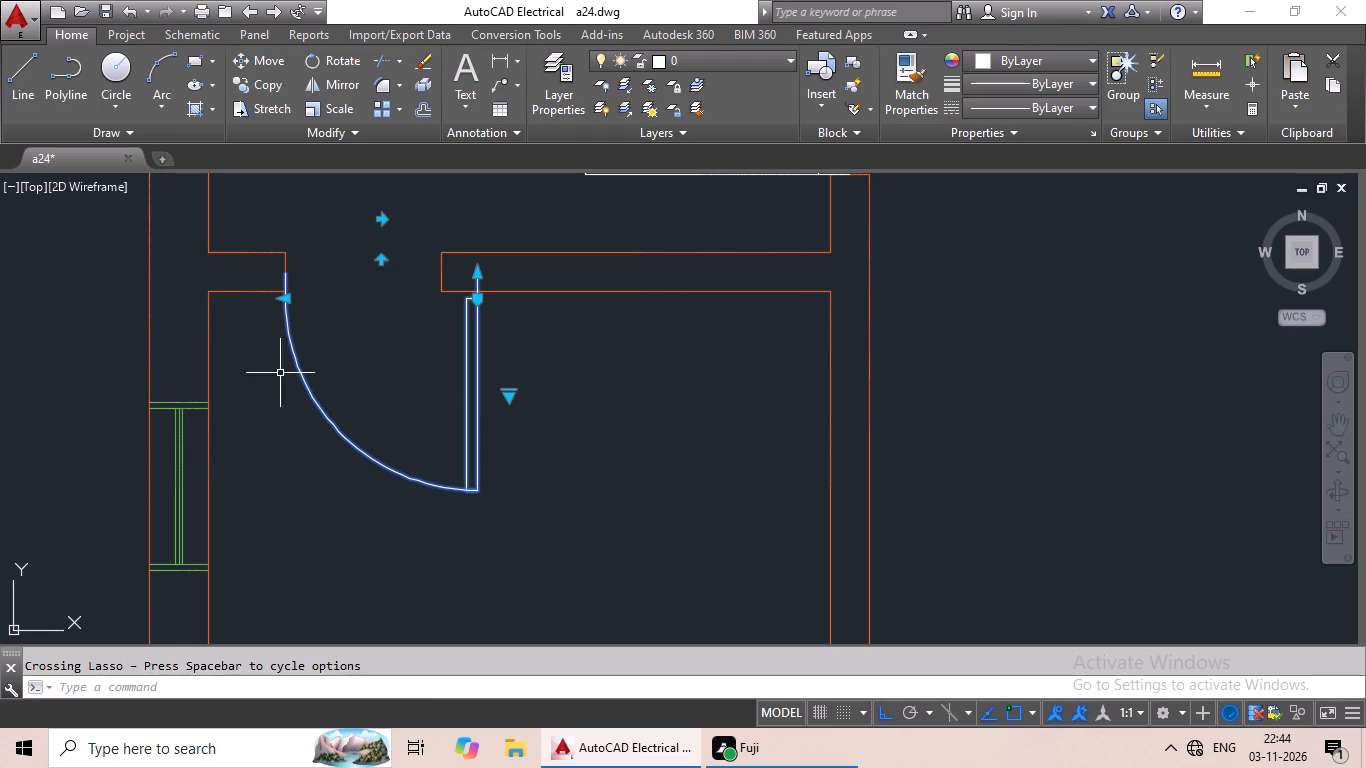
pyautogui.click(325, 115)
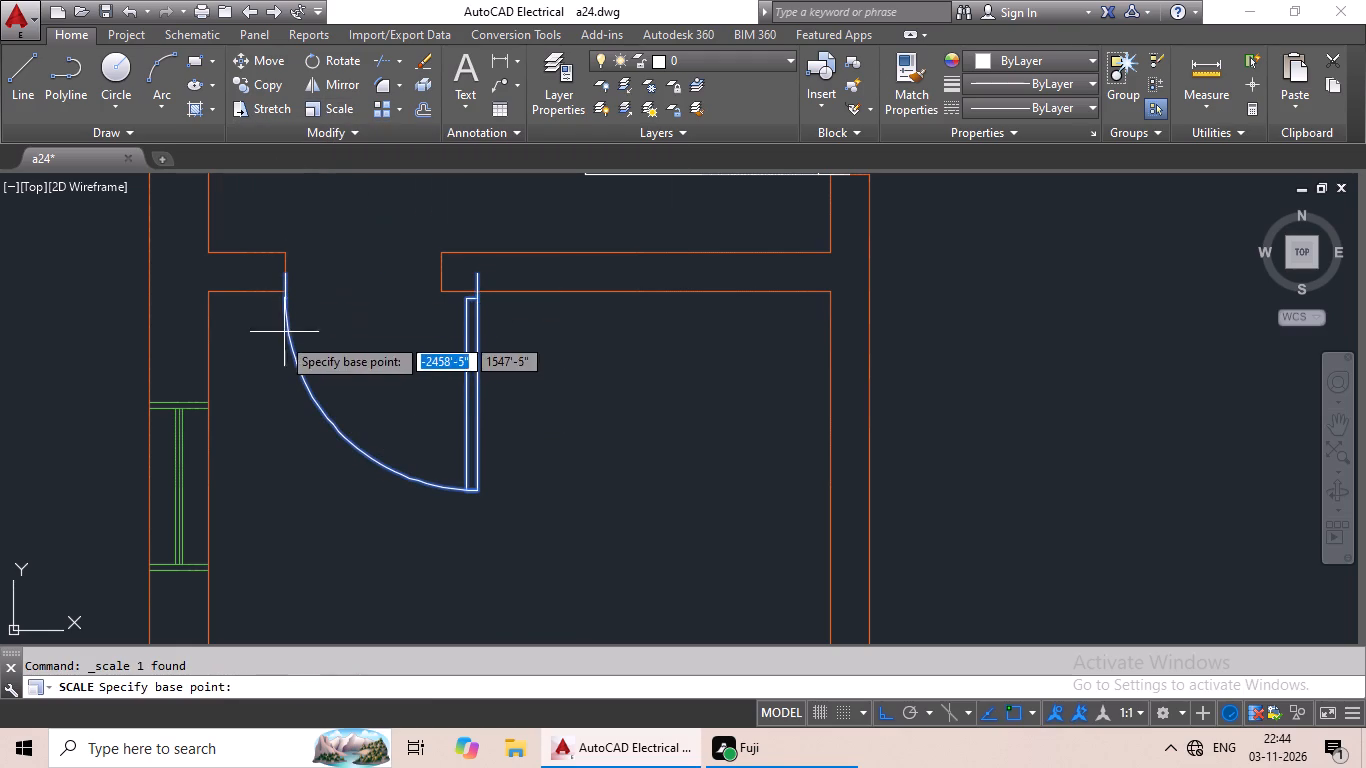
pyautogui.scroll(3, 295, 269)
pyautogui.click(249, 288)
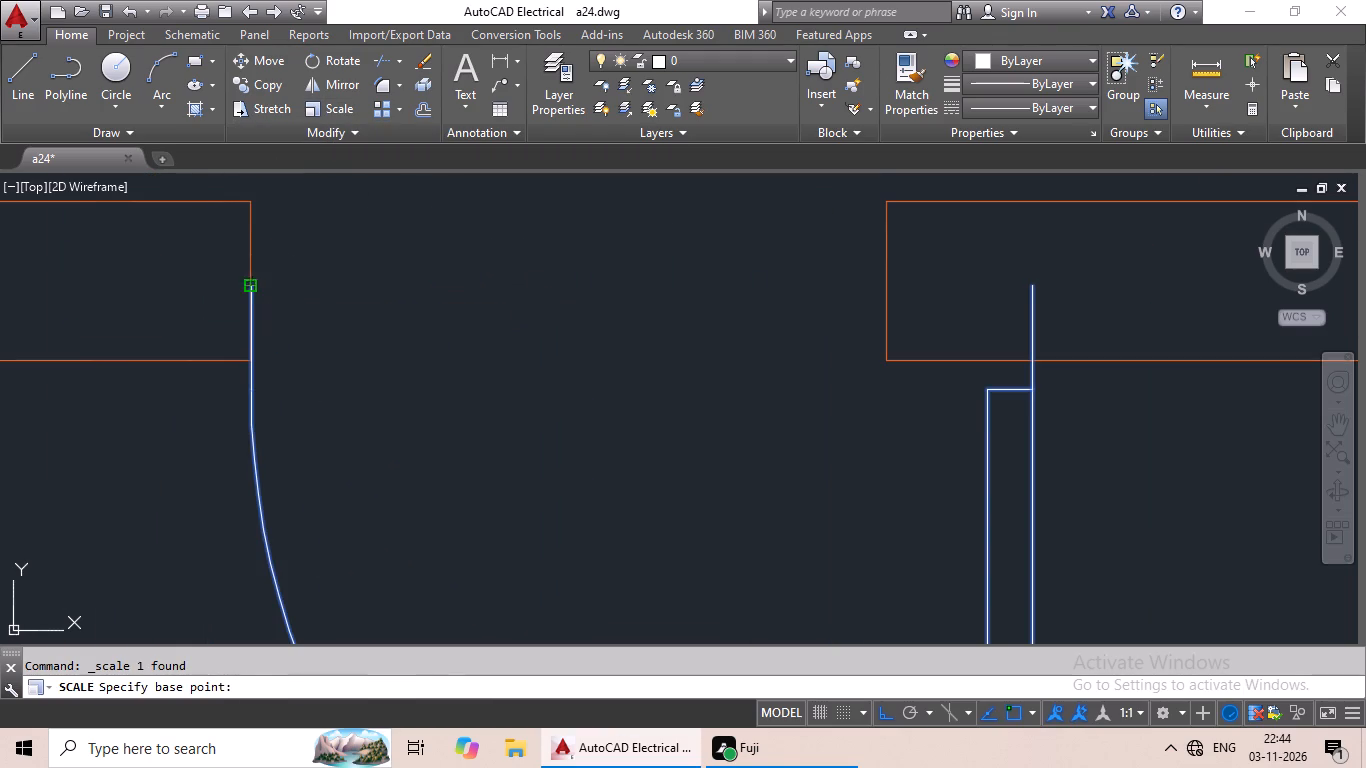
pyautogui.click(333, 687)
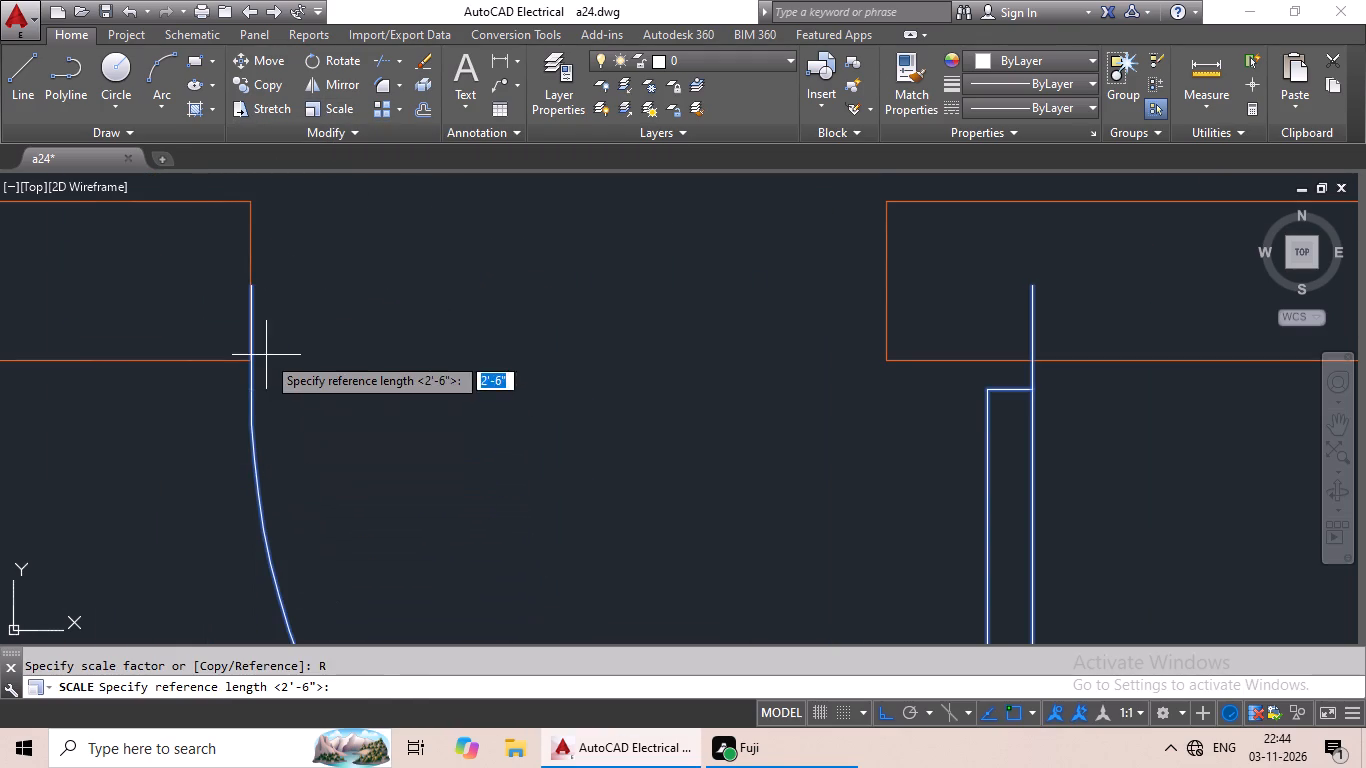
pyautogui.click(251, 286)
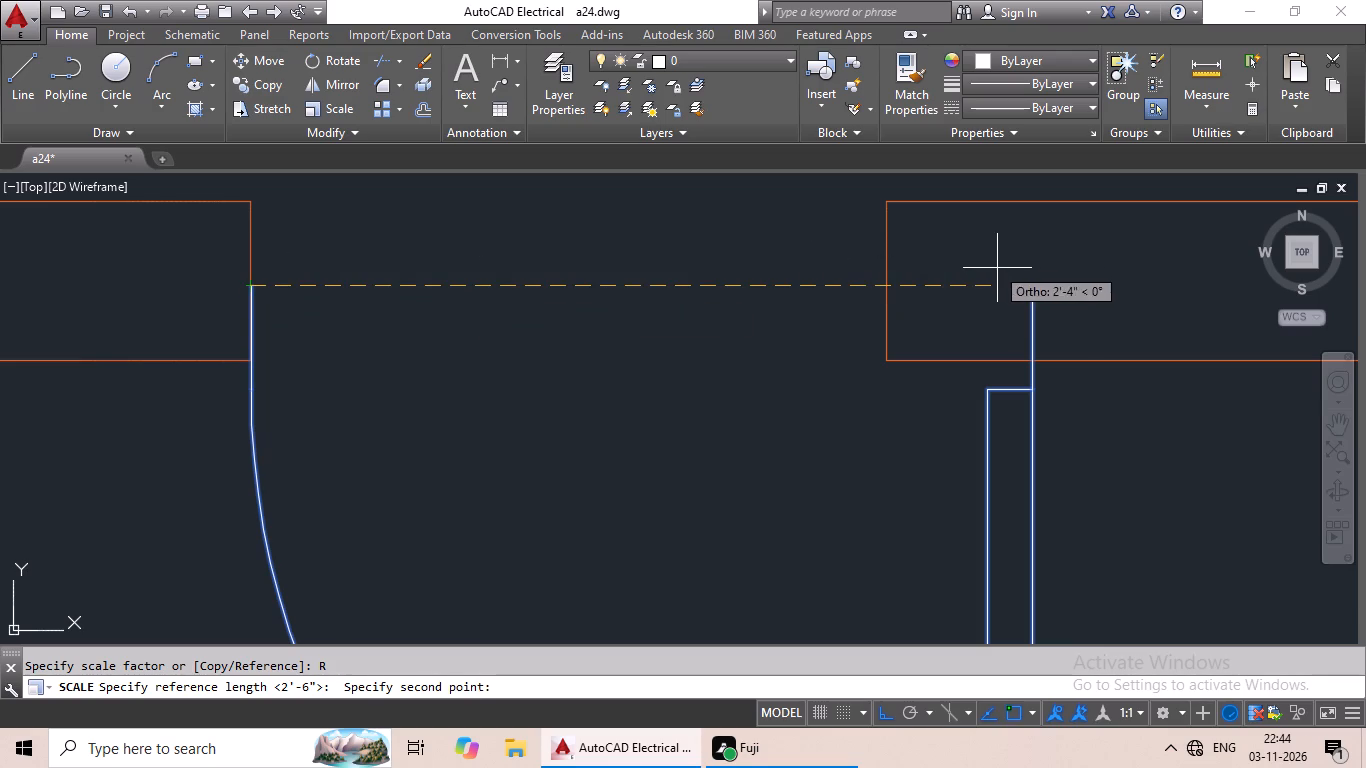
pyautogui.click(1035, 285)
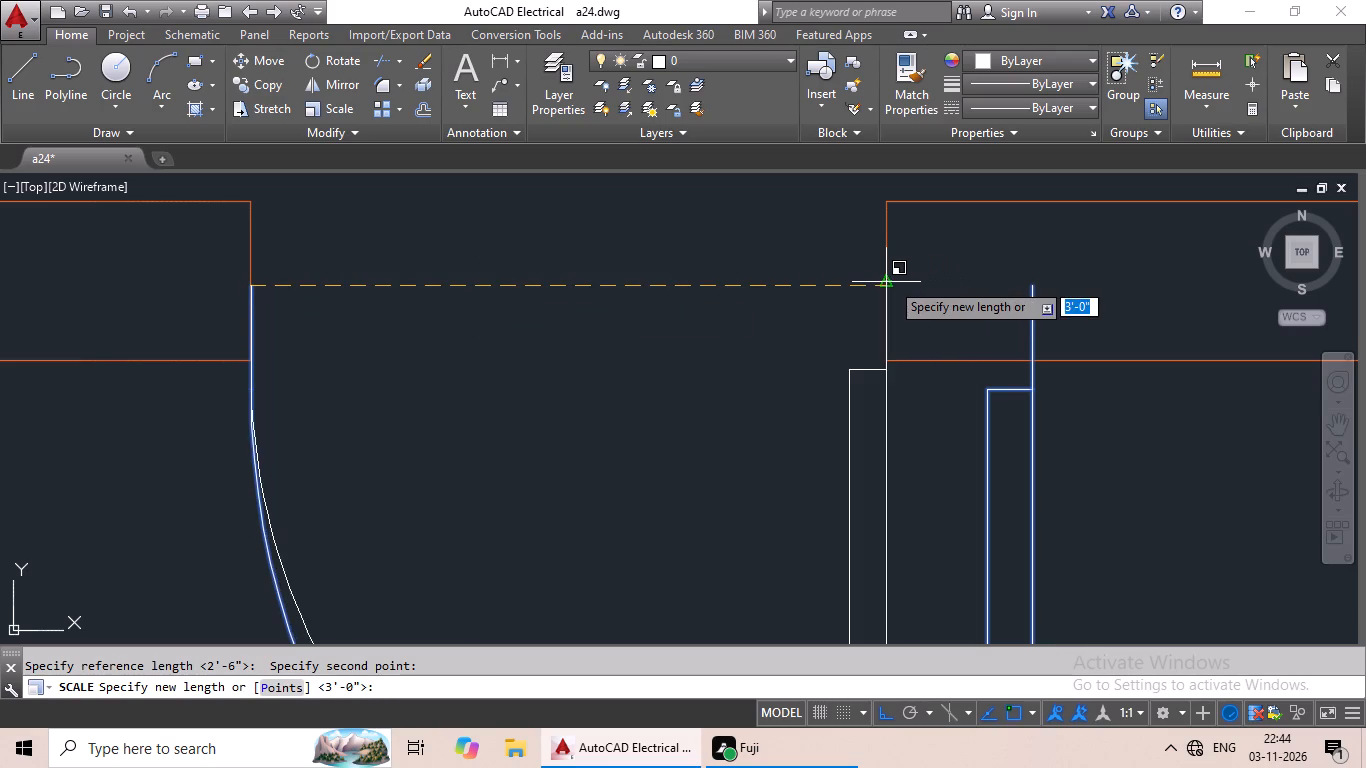
pyautogui.click(890, 281)
# Mirror the rotated spare door outside the layout about a vertical line beside it, erasing the source door.
pyautogui.scroll(-5, 912, 284)
pyautogui.moveTo(1036, 397); pyautogui.dragTo(678, 416, button='middle')
pyautogui.scroll(-3, 693, 400)
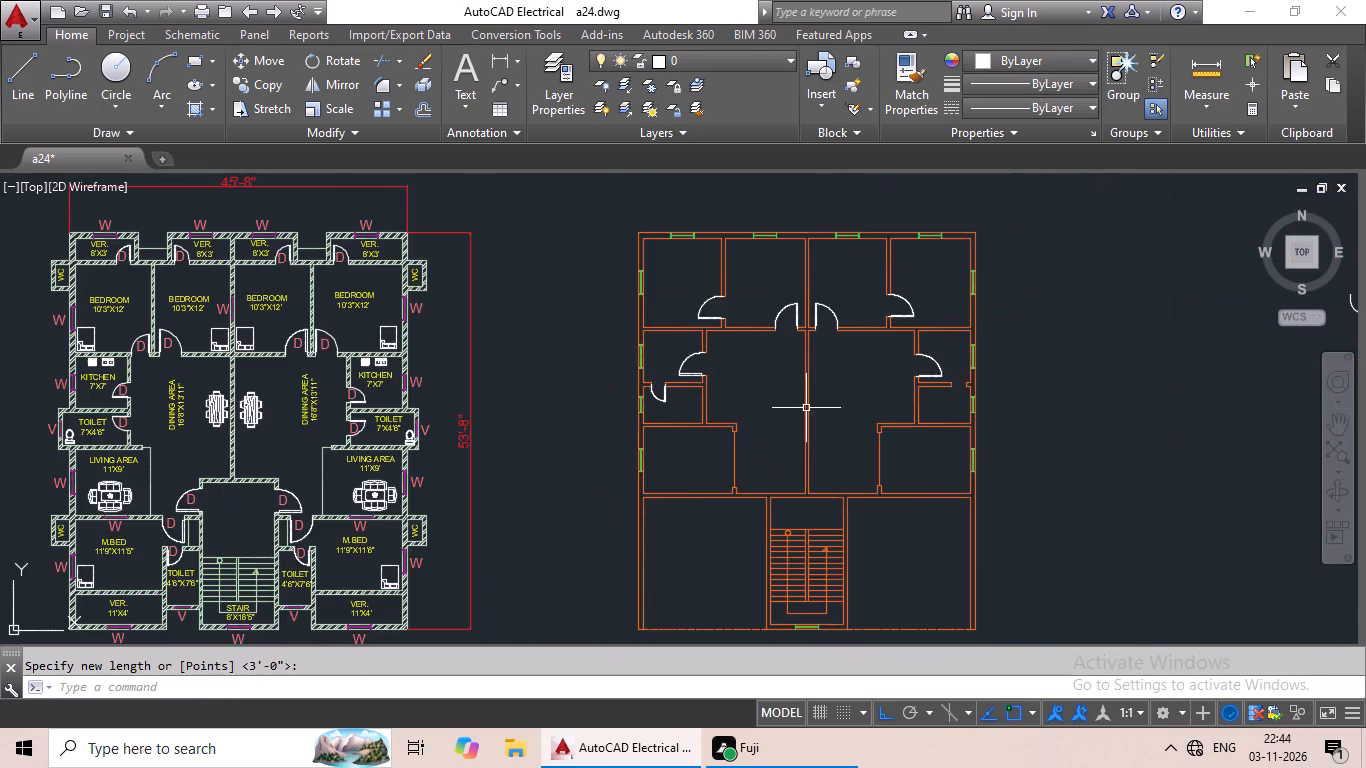
pyautogui.moveTo(856, 404); pyautogui.dragTo(668, 416, button='middle')
pyautogui.moveTo(943, 404); pyautogui.dragTo(693, 449, button='middle')
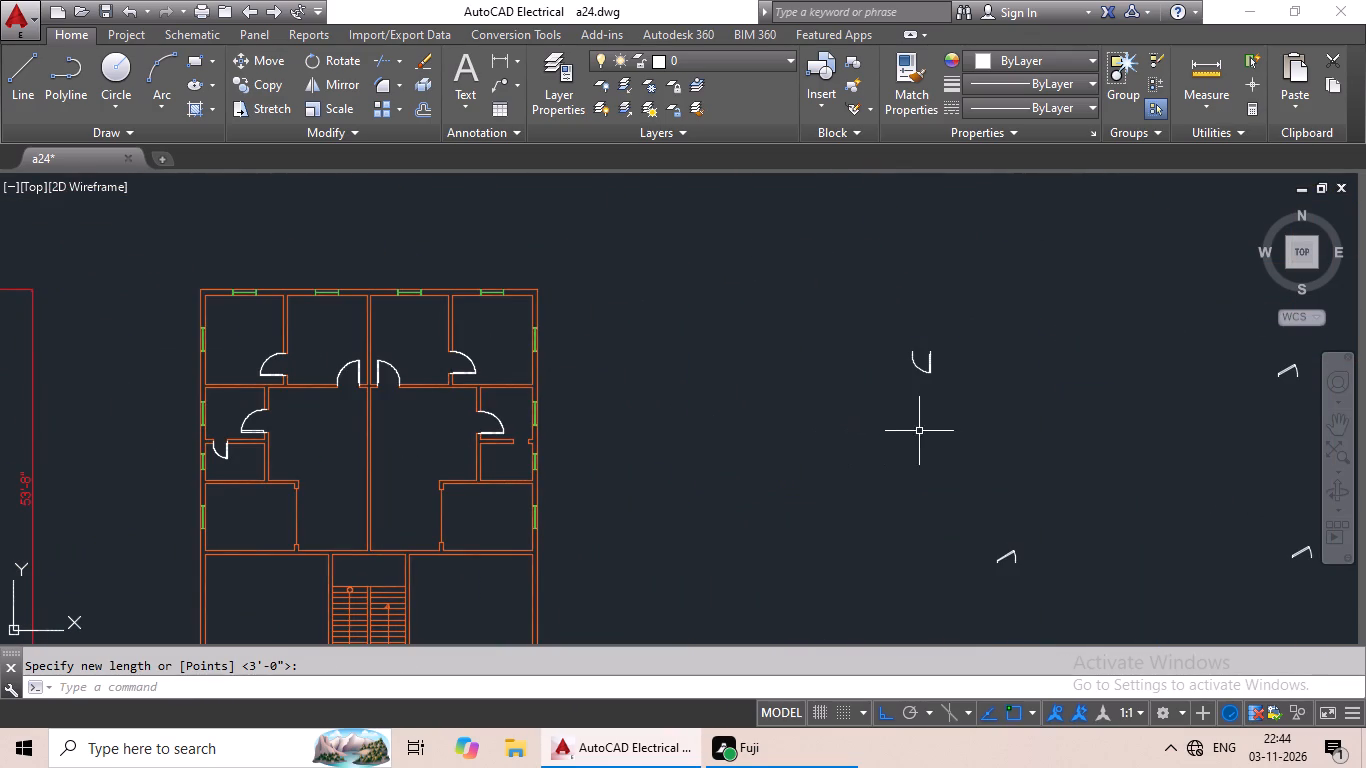
pyautogui.moveTo(918, 432); pyautogui.dragTo(872, 465, button='middle')
pyautogui.moveTo(933, 355); pyautogui.dragTo(869, 464)
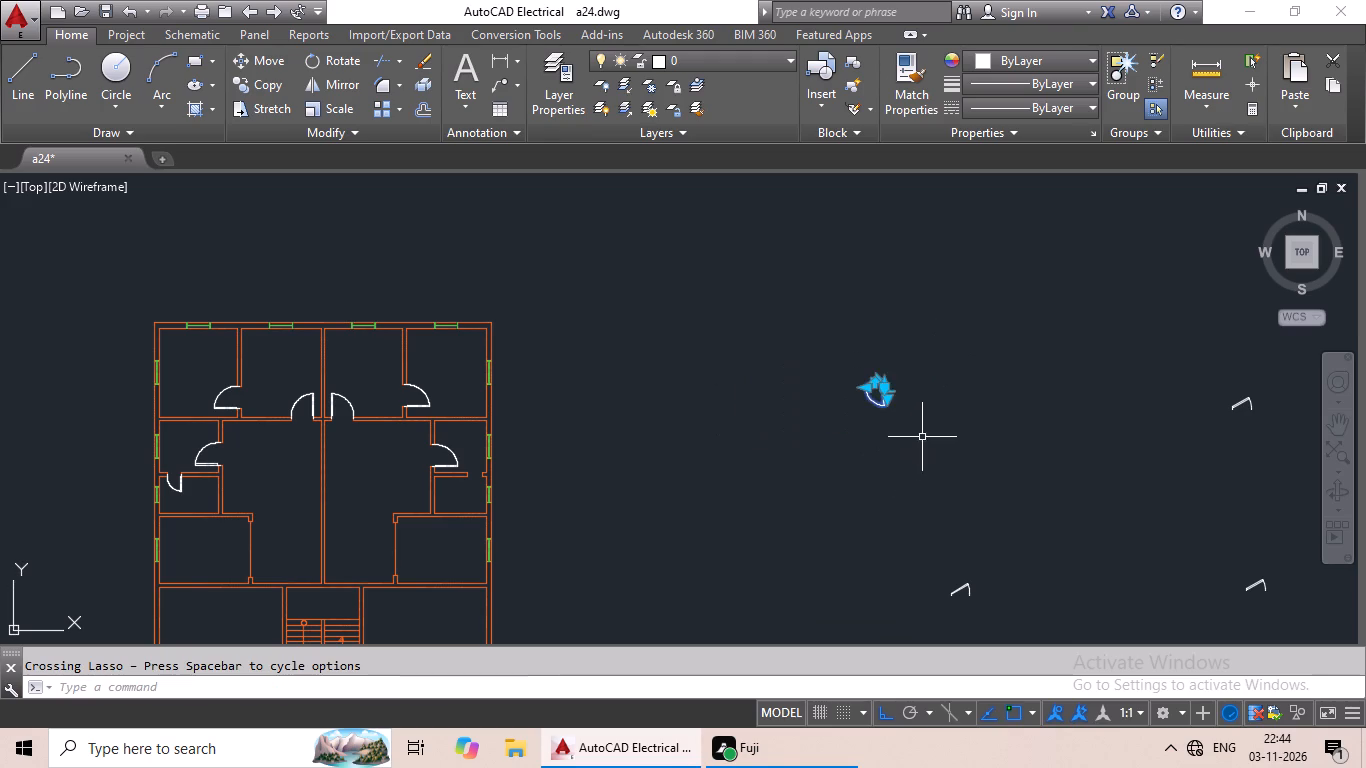
pyautogui.moveTo(921, 438); pyautogui.dragTo(709, 559, button='middle')
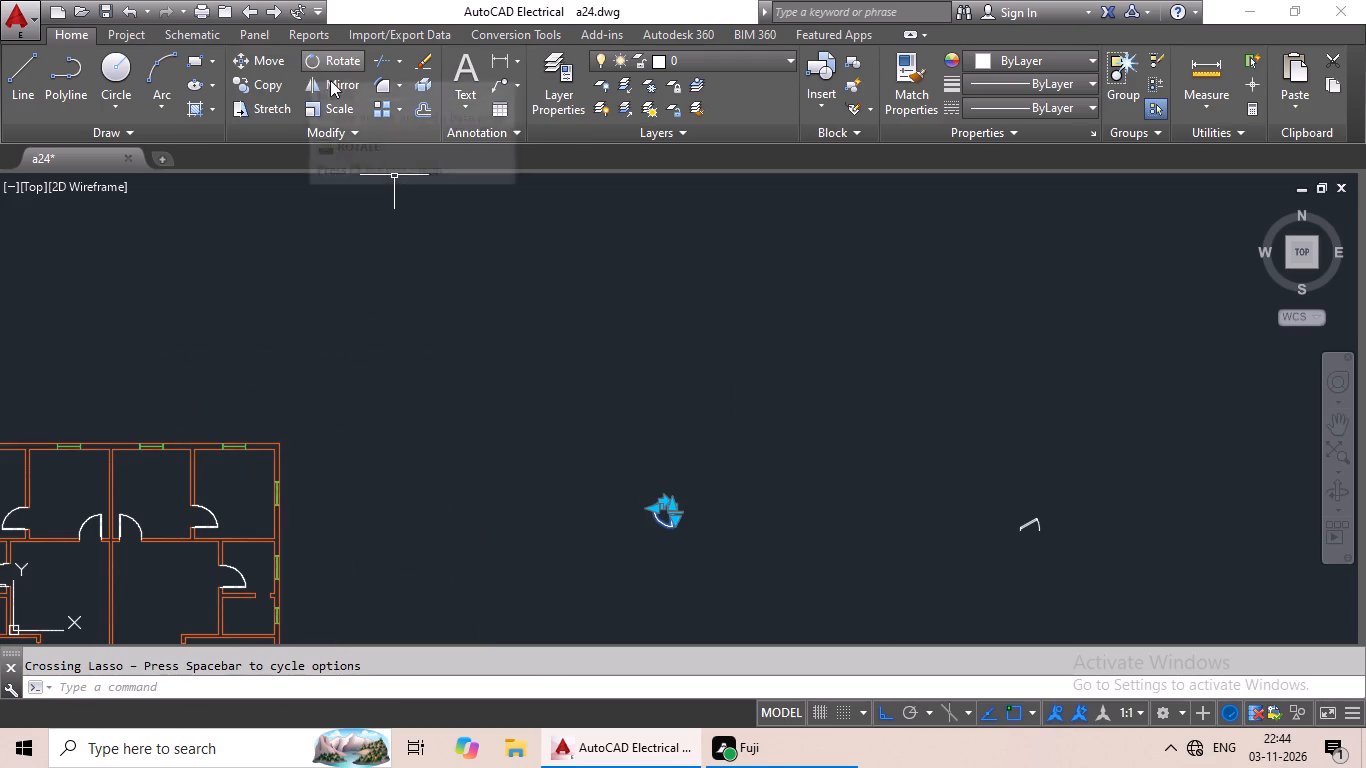
pyautogui.click(335, 89)
pyautogui.scroll(3, 638, 550)
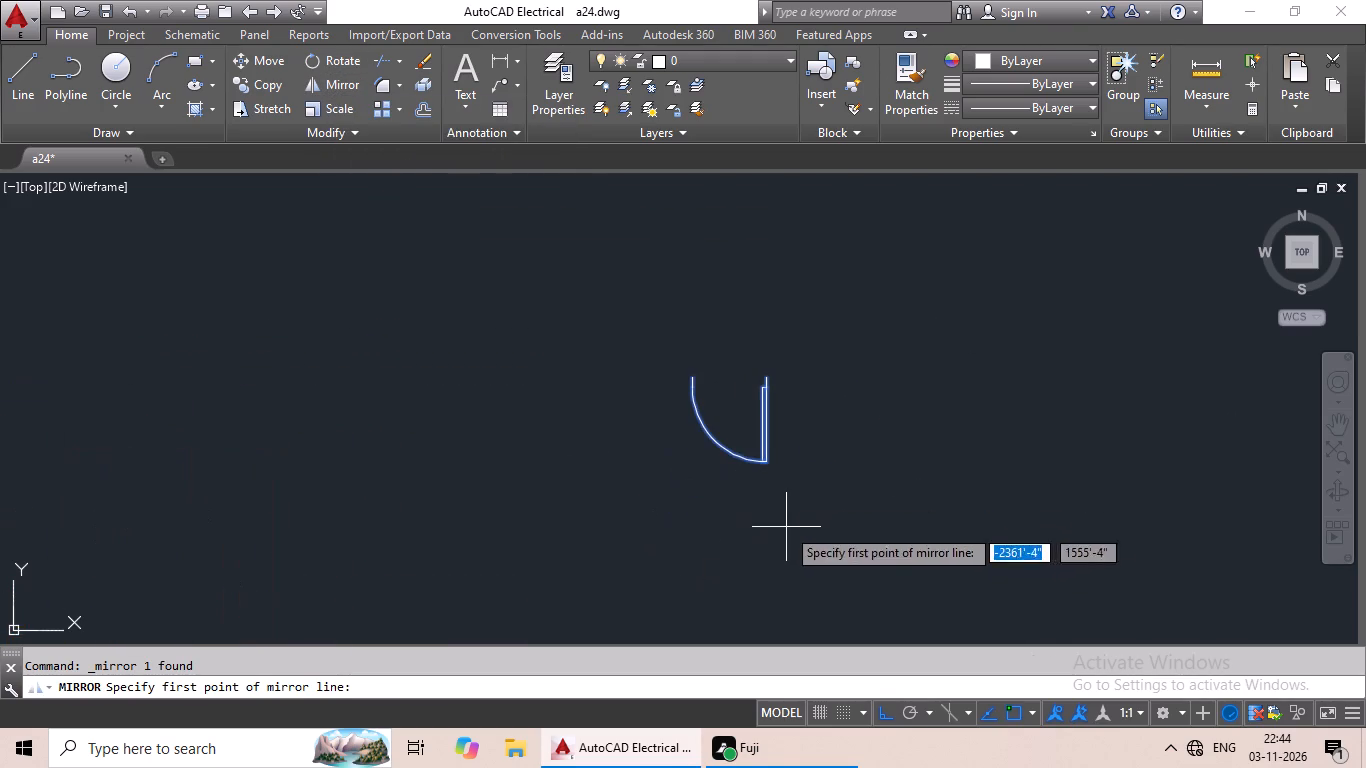
pyautogui.moveTo(805, 521); pyautogui.dragTo(635, 530, button='middle')
pyautogui.scroll(2, 642, 485)
pyautogui.moveTo(649, 482); pyautogui.dragTo(605, 572, button='middle')
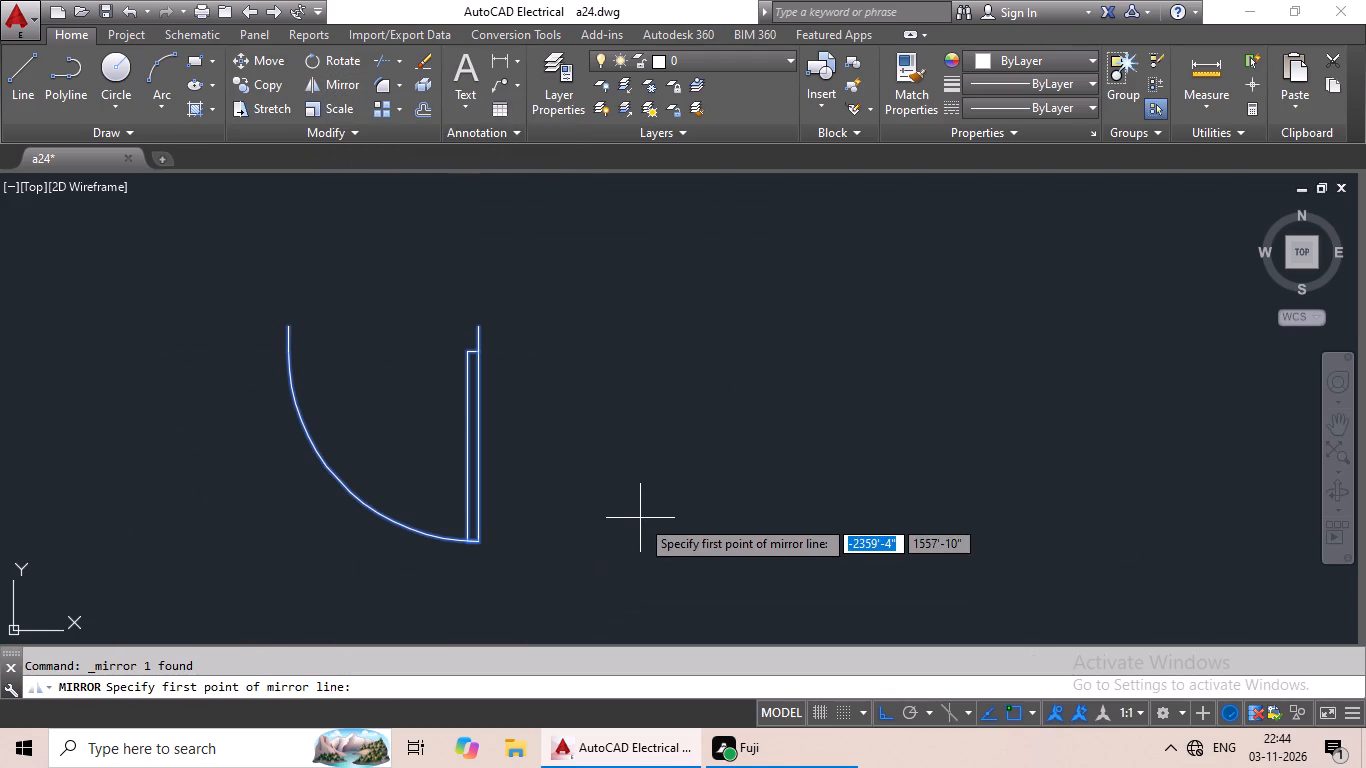
pyautogui.click(637, 531)
pyautogui.click(644, 275)
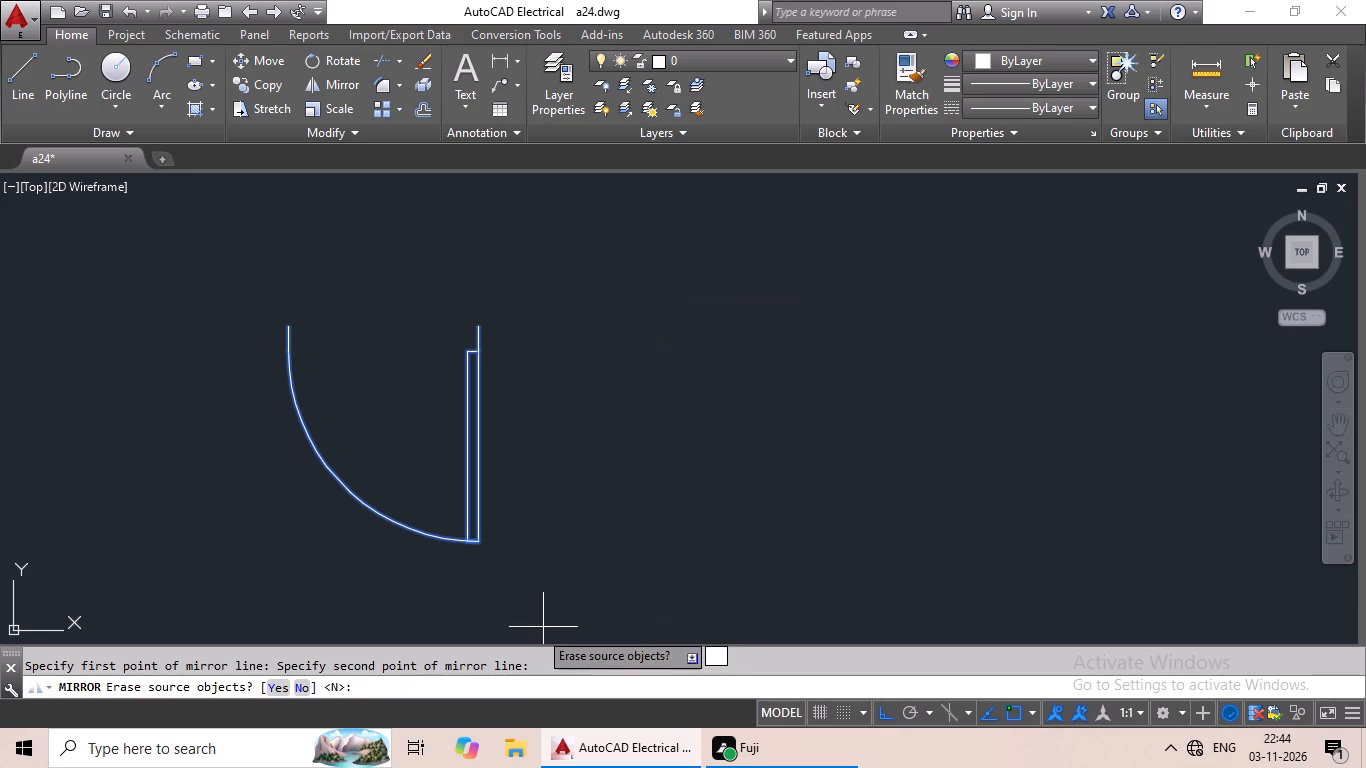
pyautogui.click(281, 695)
# Copy the mirrored spare door to the small right-hand room's horizontal wall opening, with its hinge end at the left wall end.
pyautogui.moveTo(1030, 288); pyautogui.dragTo(1019, 285)
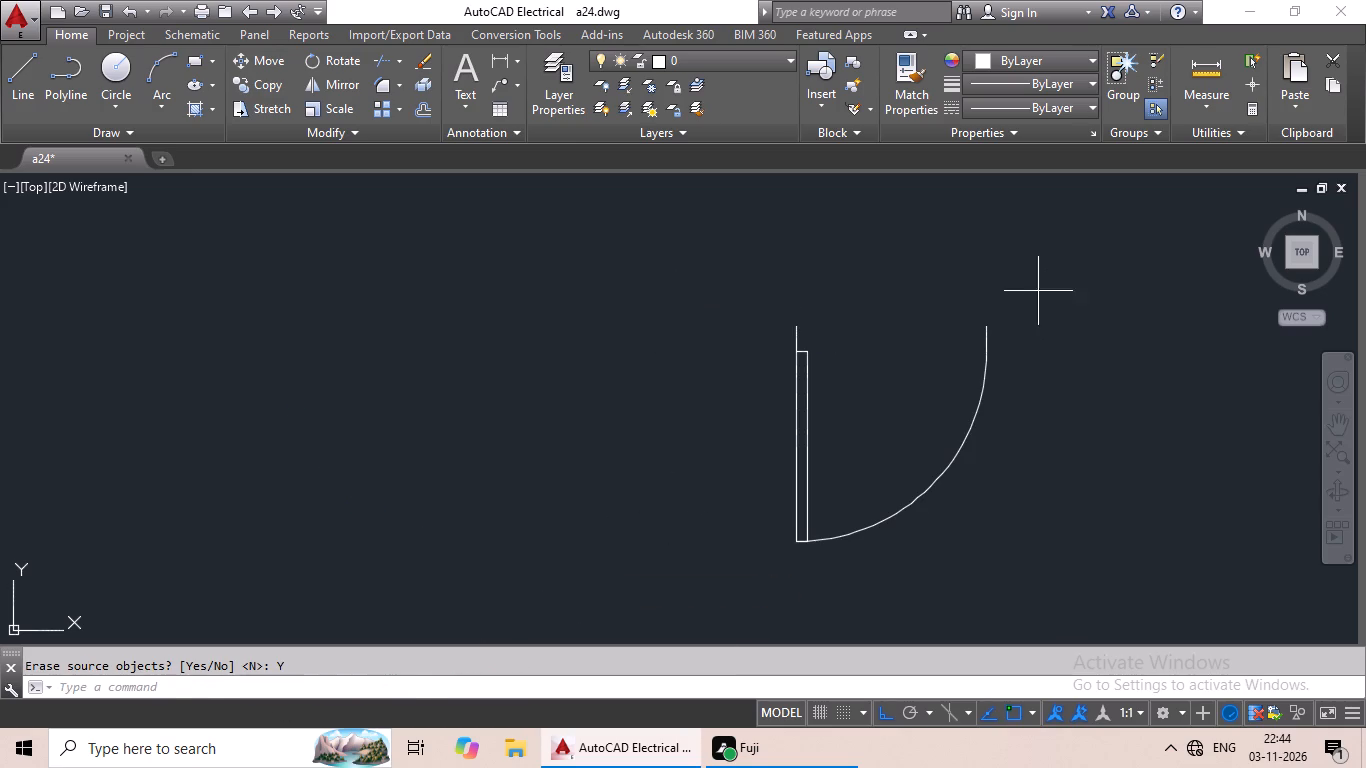
pyautogui.moveTo(1019, 285); pyautogui.dragTo(1025, 510)
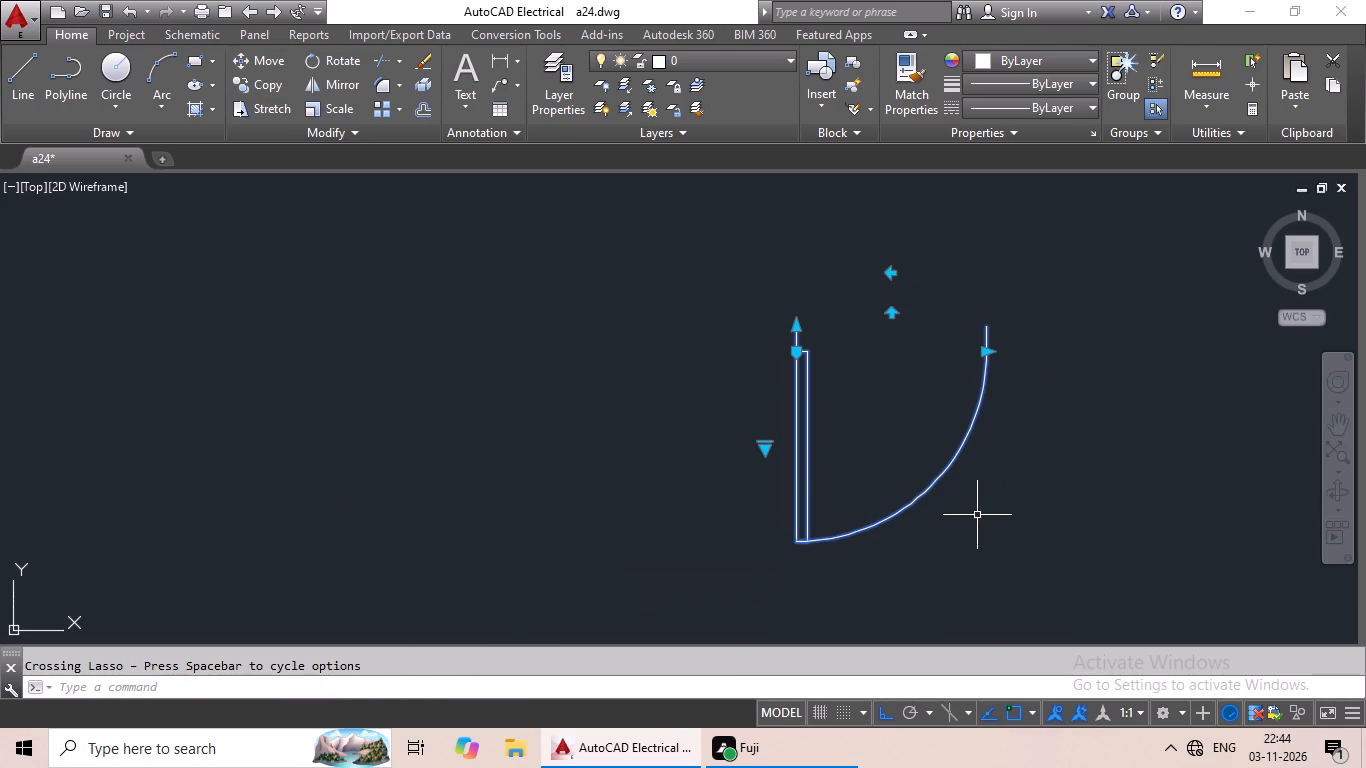
pyautogui.hotkey('ctrl', 'c')
pyautogui.hotkey('ctrl', 'v')
pyautogui.keyDown('ctrl'); pyautogui.scroll(-3, 804, 534); pyautogui.keyUp('ctrl')
pyautogui.moveTo(613, 563); pyautogui.dragTo(794, 493, button='middle')
pyautogui.scroll(-2, 786, 502)
pyautogui.scroll(4, 413, 598)
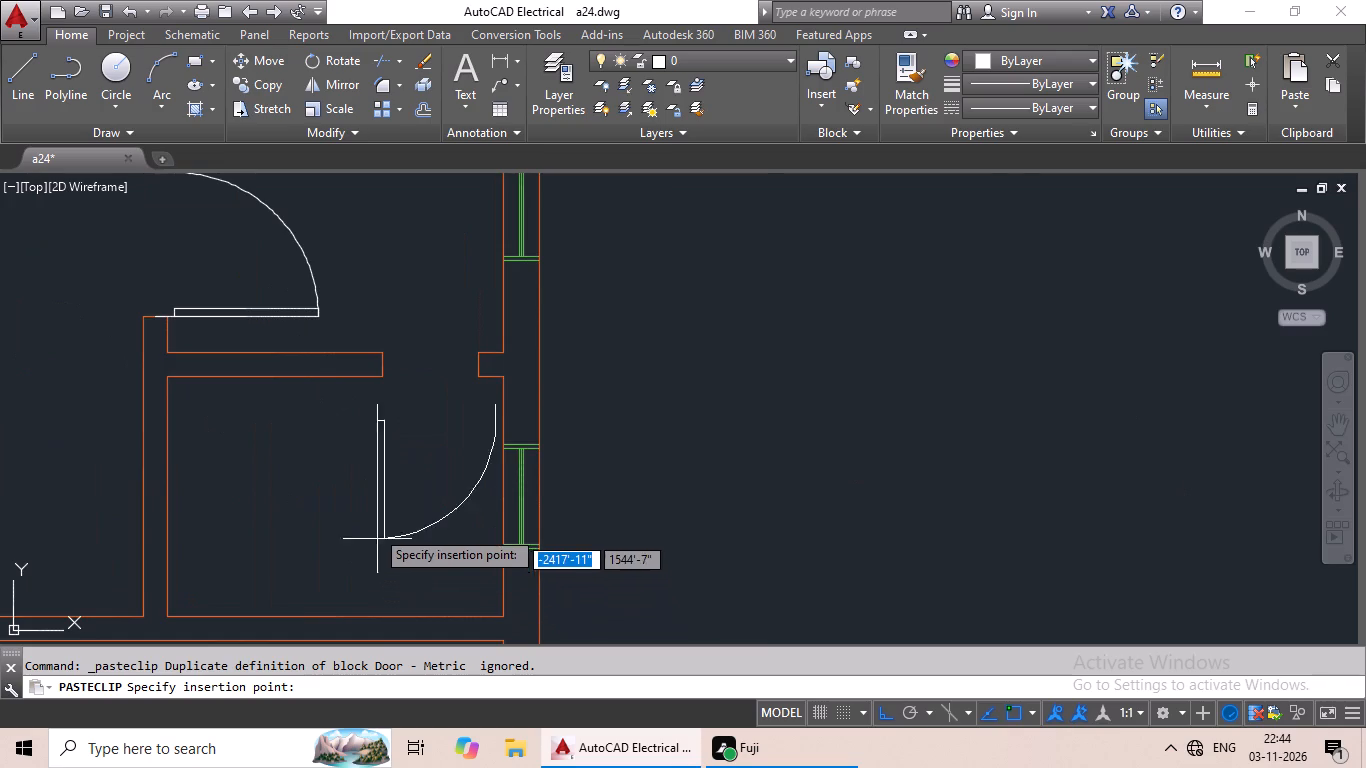
pyautogui.scroll(4, 392, 489)
pyautogui.scroll(-3, 392, 491)
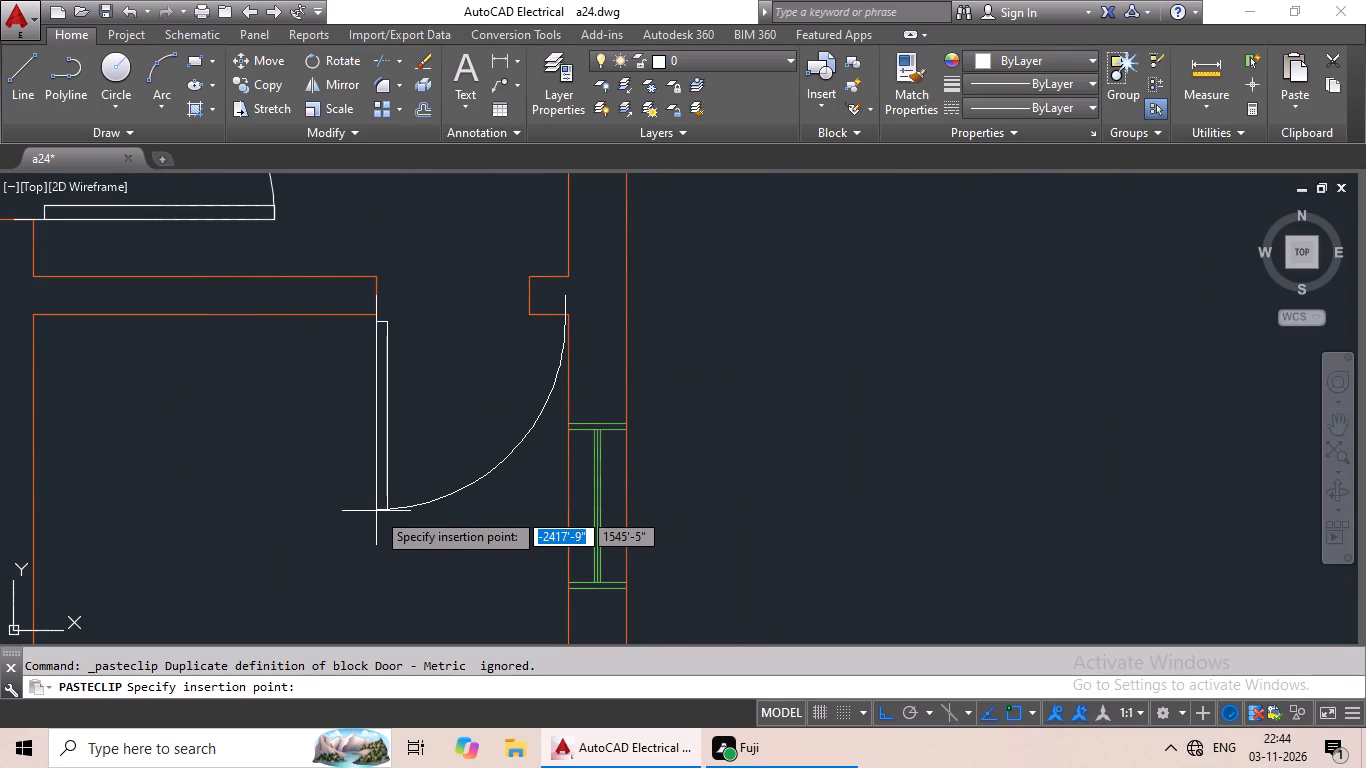
pyautogui.doubleClick(376, 512)
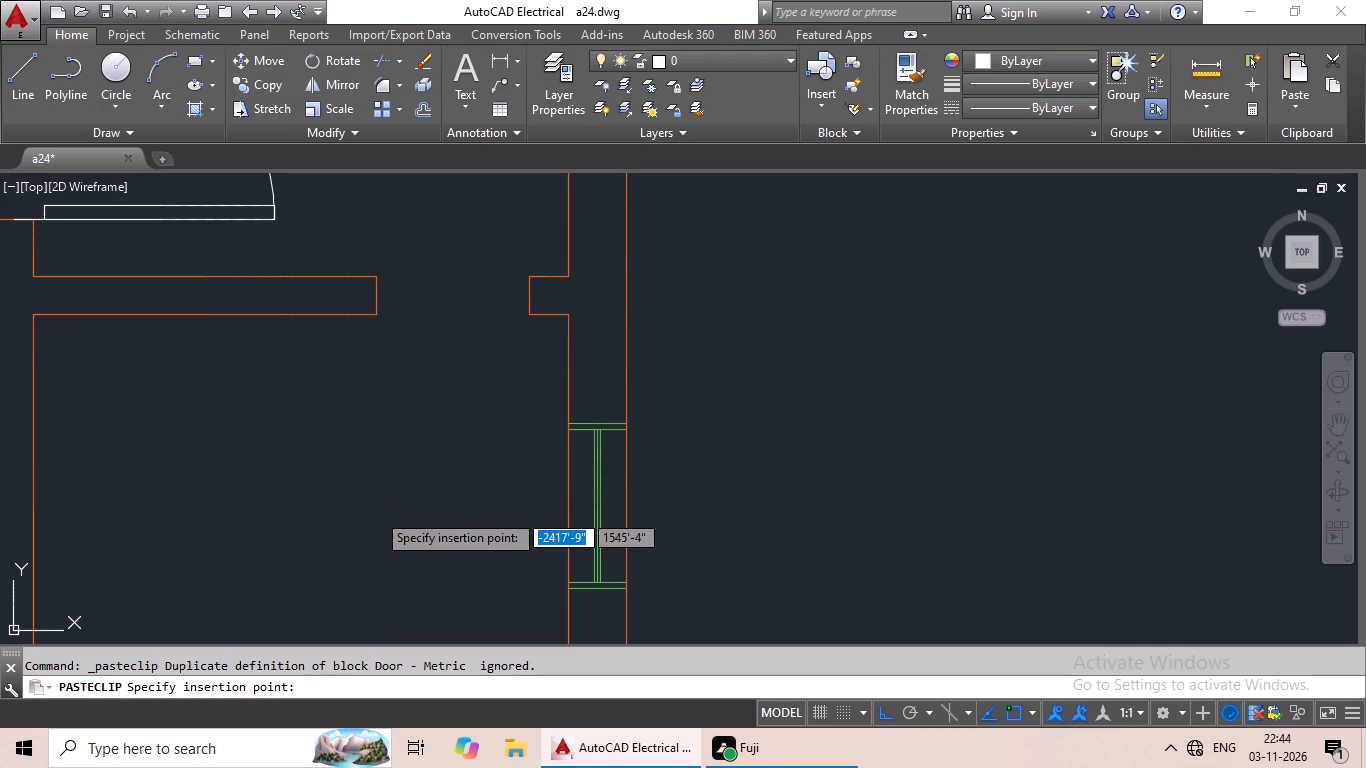
# Shift the small right-hand room's door with Stretch so its hinge end lies exactly on the left wall end's edge.
pyautogui.scroll(3, 419, 311)
pyautogui.scroll(2, 242, 286)
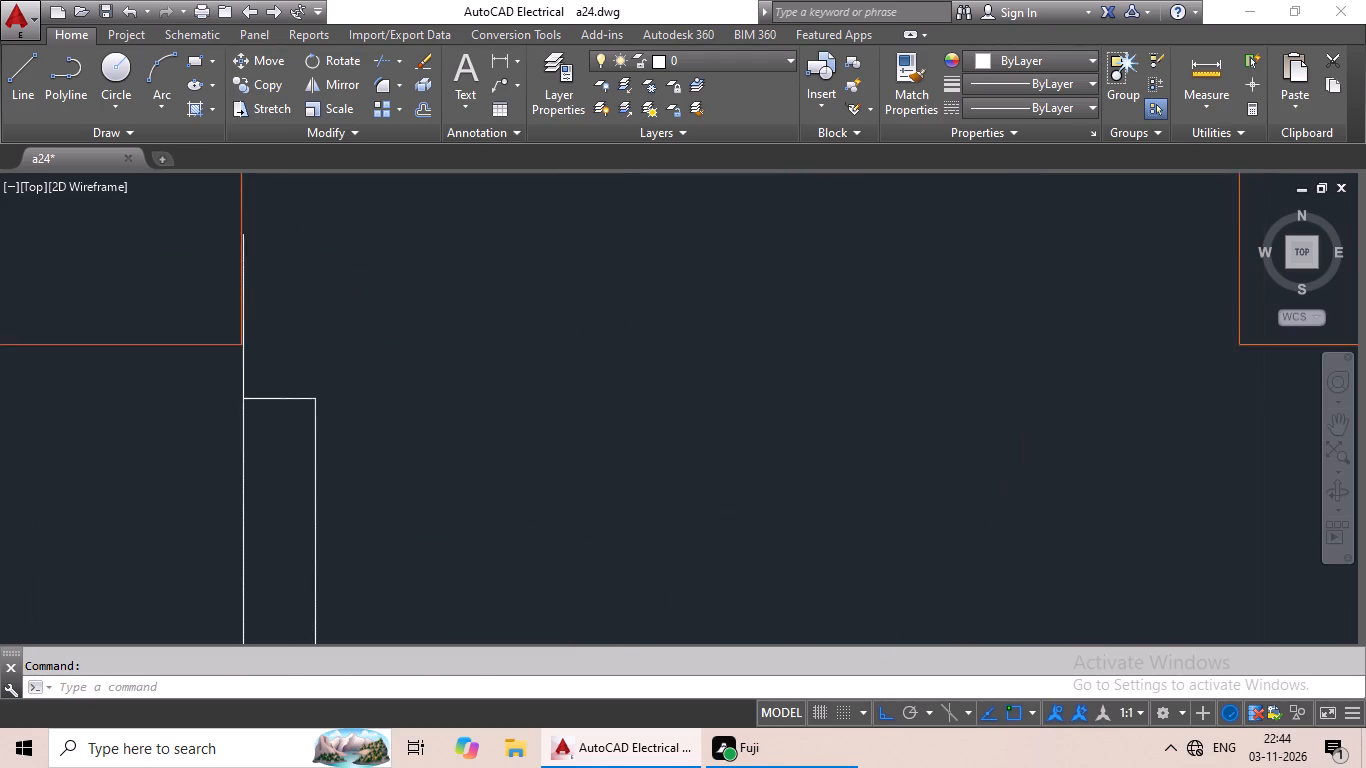
pyautogui.scroll(1, 235, 278)
pyautogui.moveTo(309, 261); pyautogui.dragTo(406, 501, button='middle')
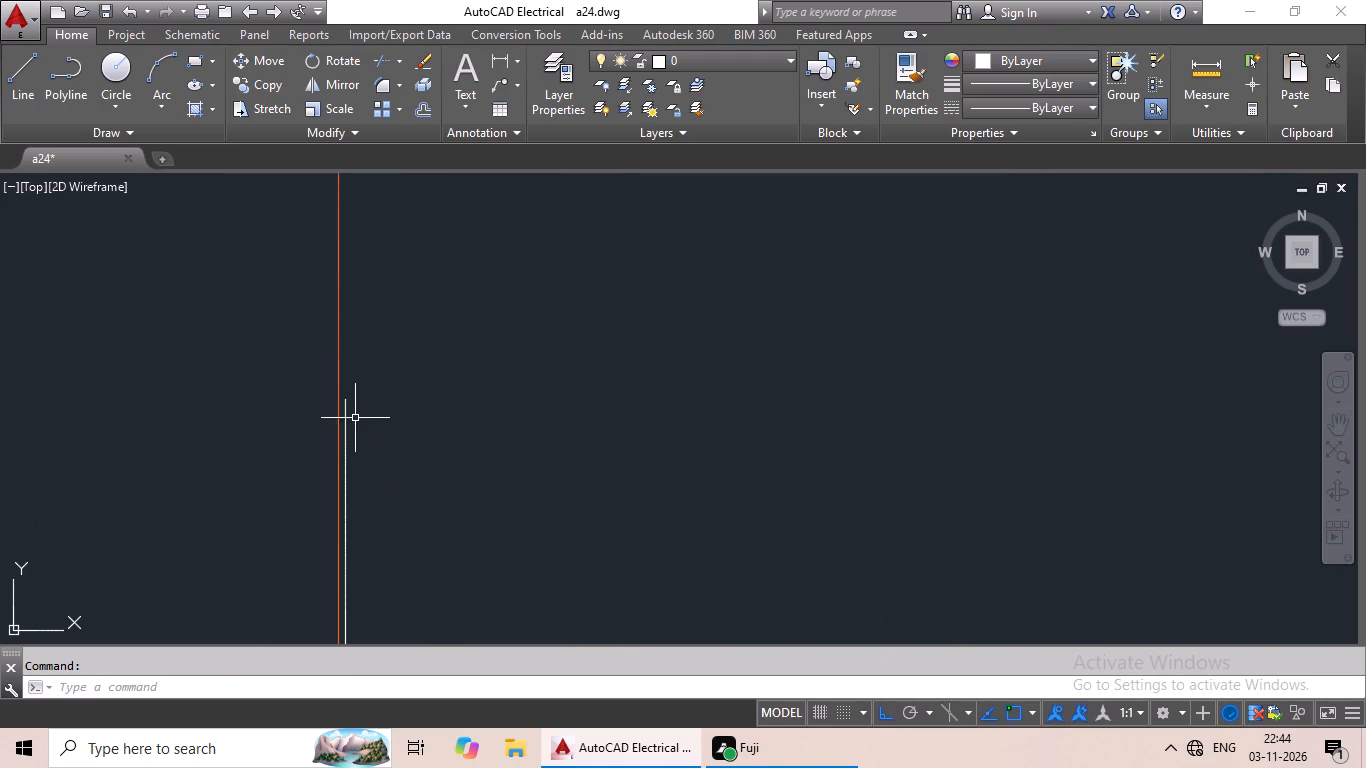
pyautogui.click(347, 411)
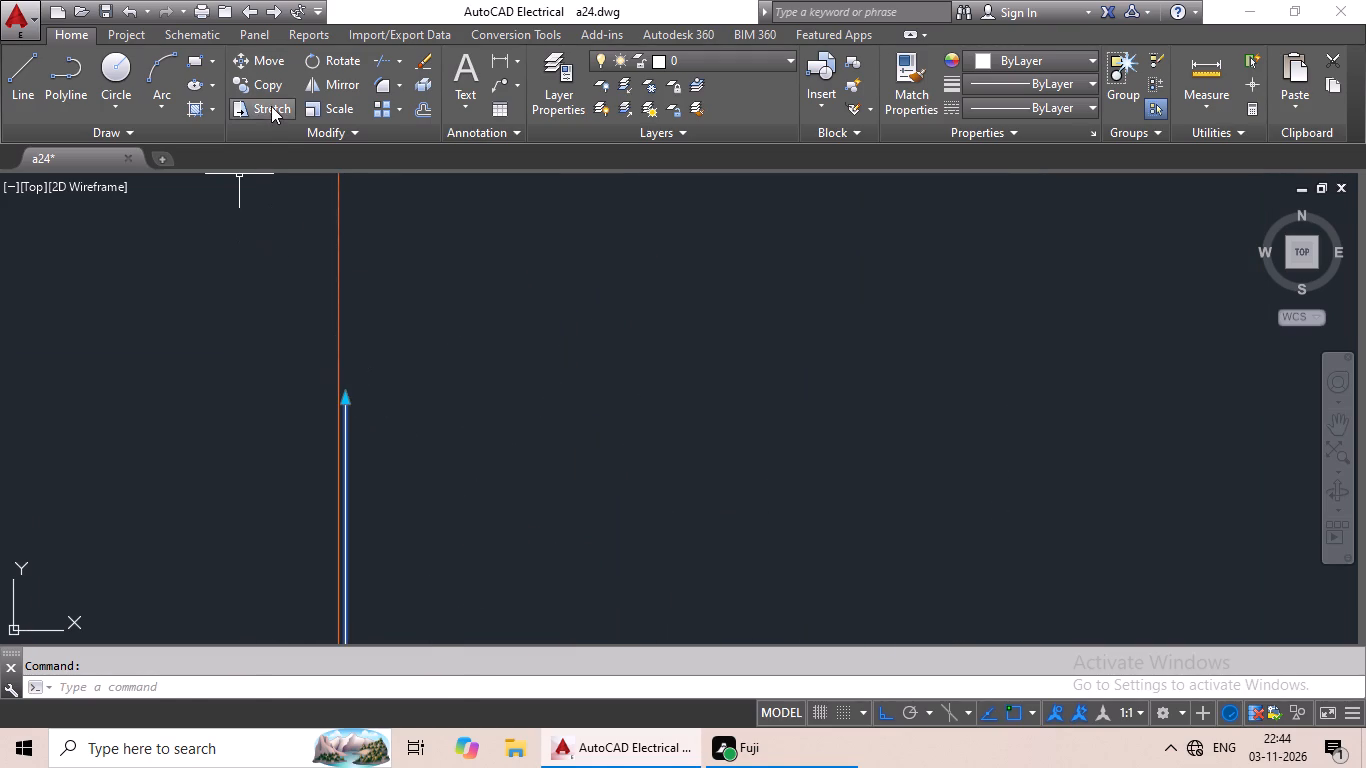
pyautogui.click(270, 106)
pyautogui.click(350, 398)
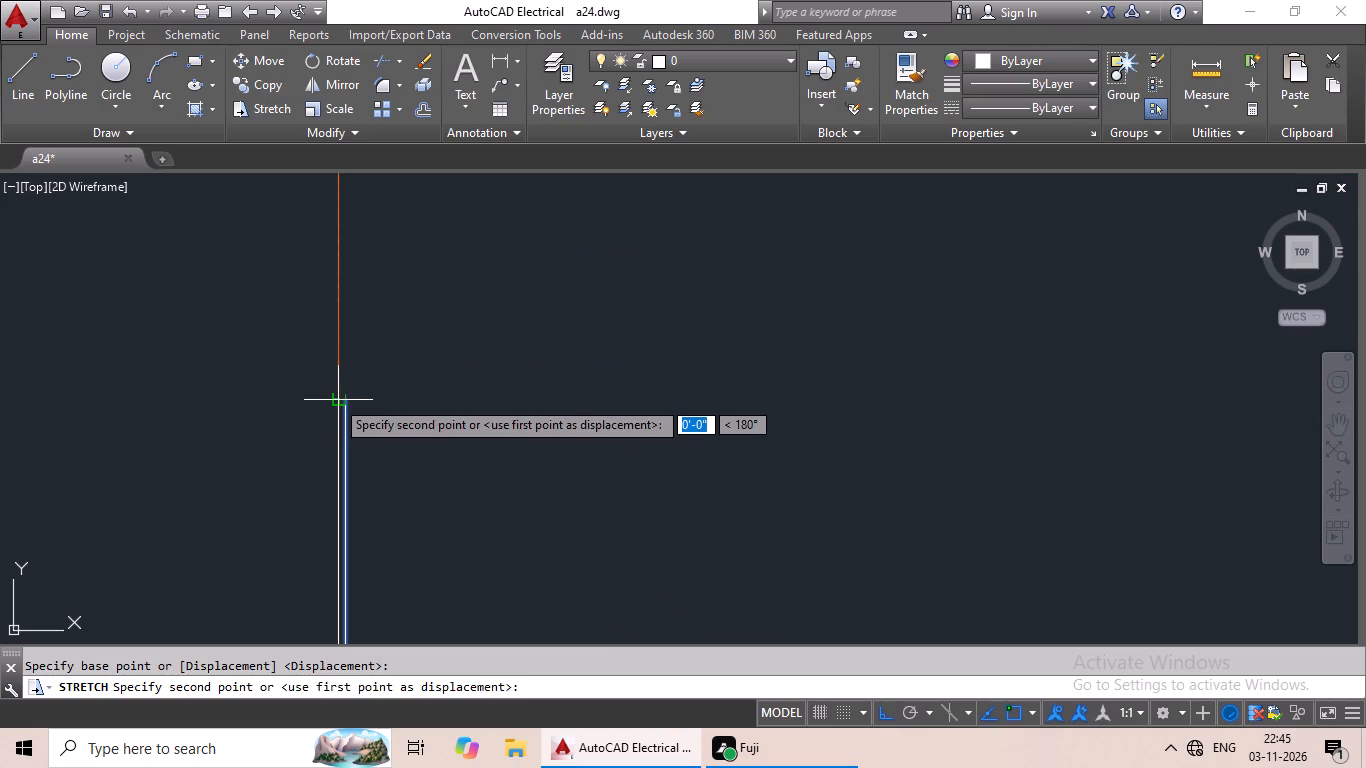
pyautogui.click(337, 401)
# Scale the small right-hand room's door by reference from its hinge end so it spans 2'-0" to the right wall stub.
pyautogui.scroll(-4, 452, 384)
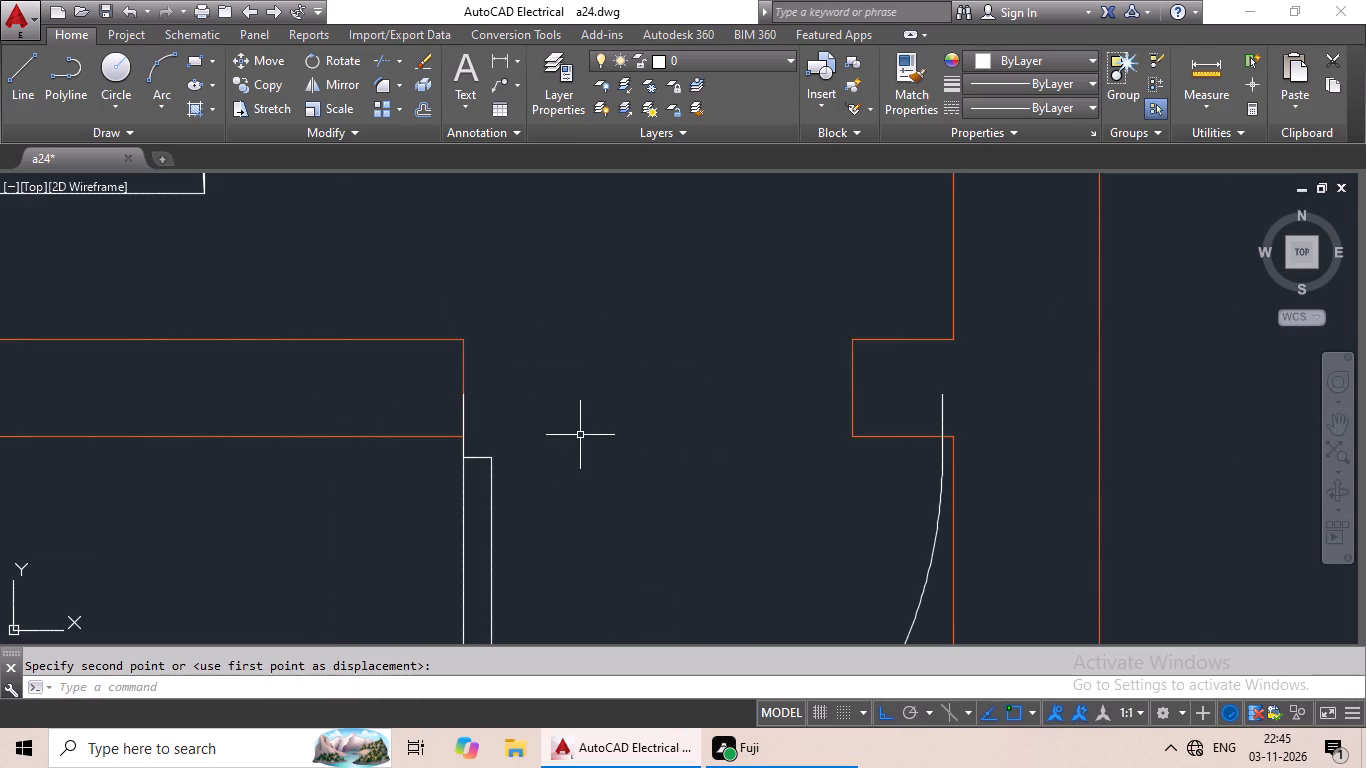
pyautogui.scroll(-1, 589, 432)
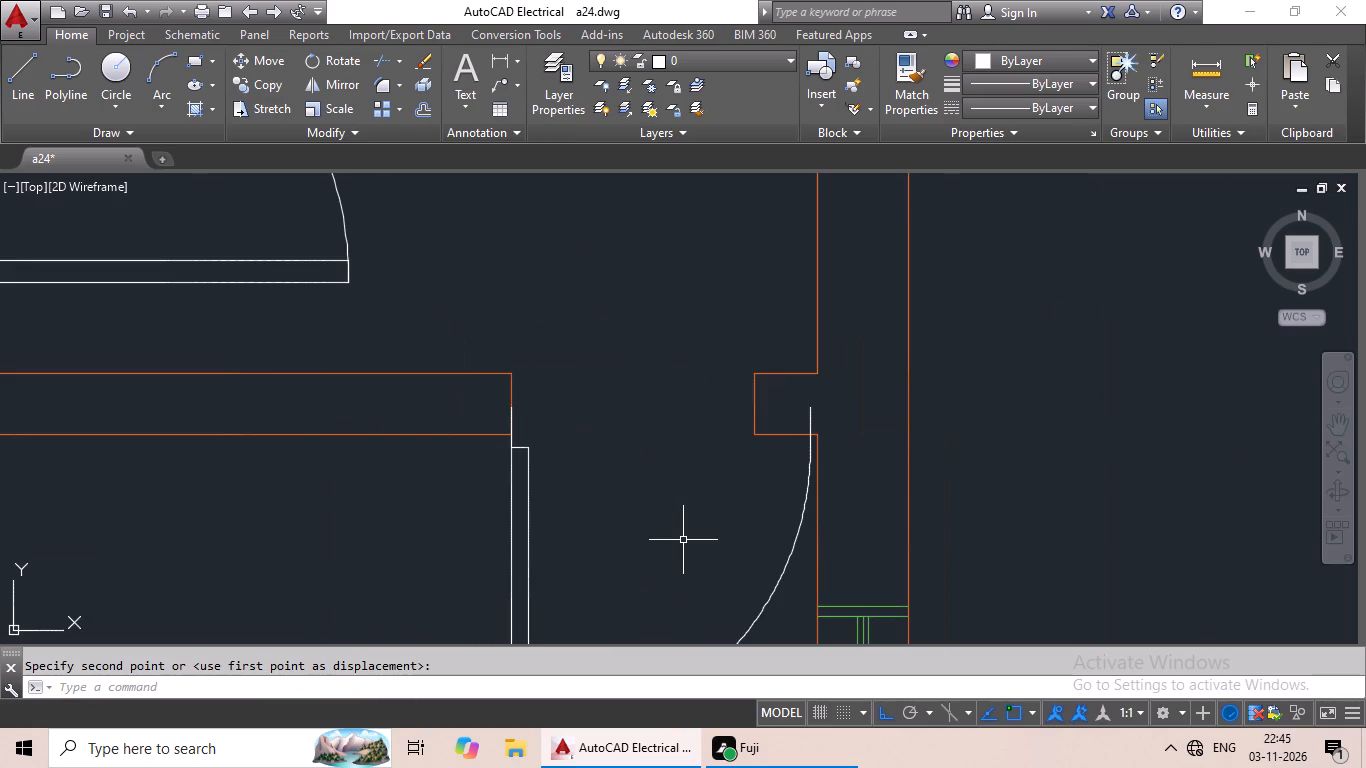
pyautogui.moveTo(641, 495); pyautogui.dragTo(409, 568)
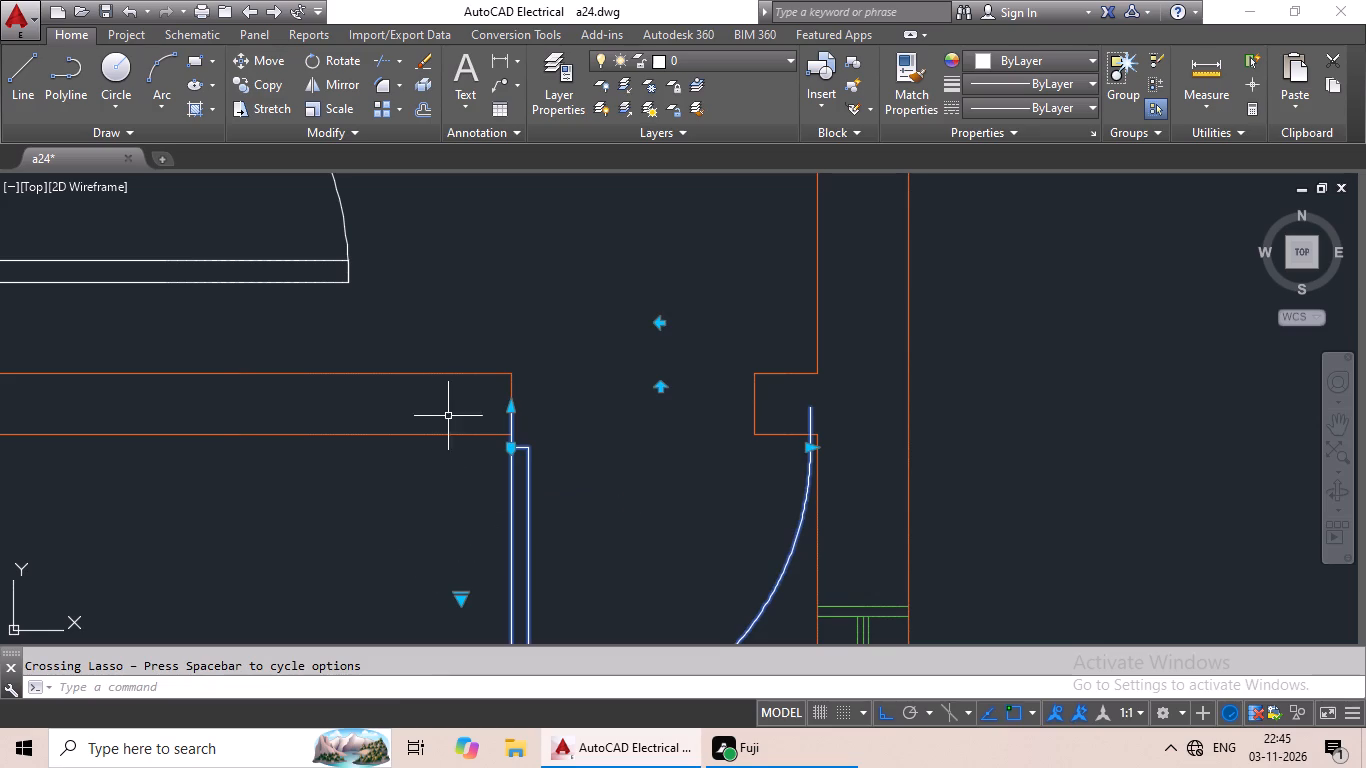
pyautogui.click(336, 109)
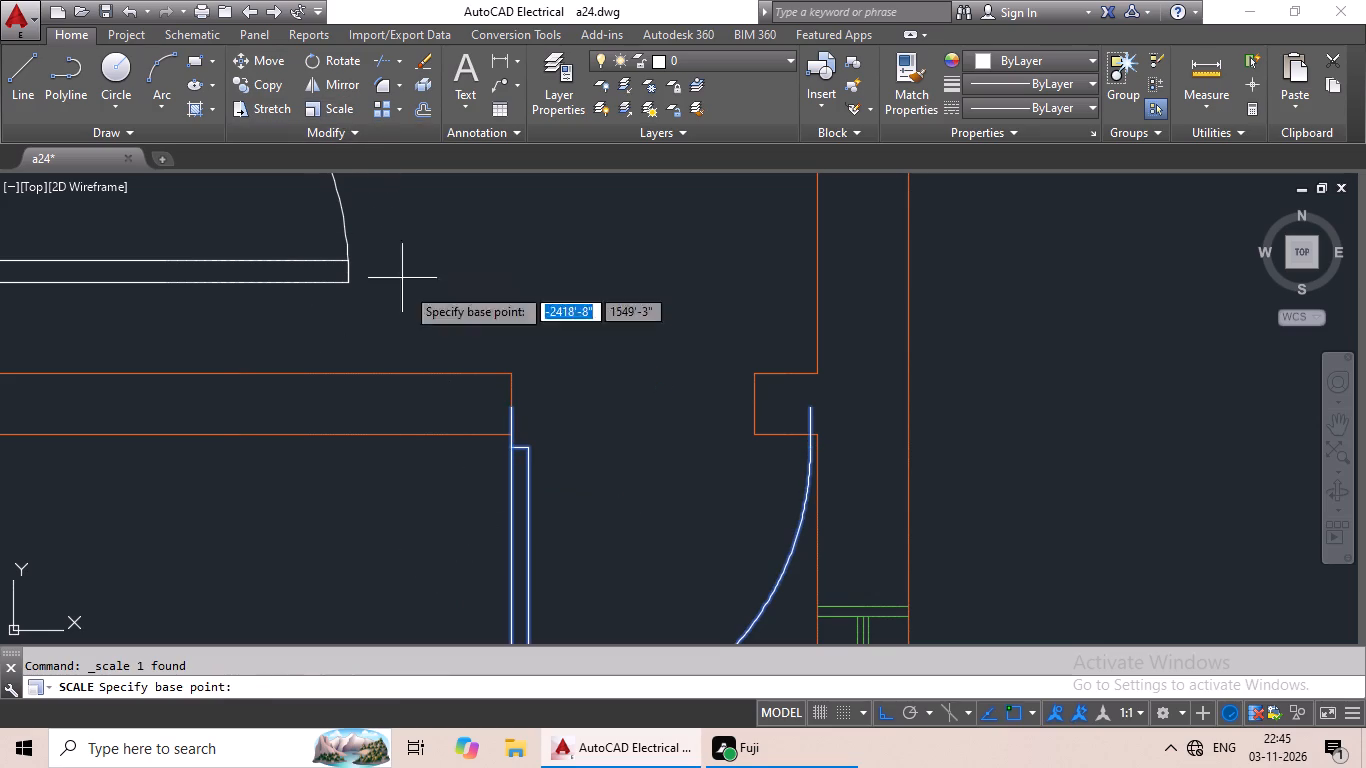
pyautogui.click(512, 409)
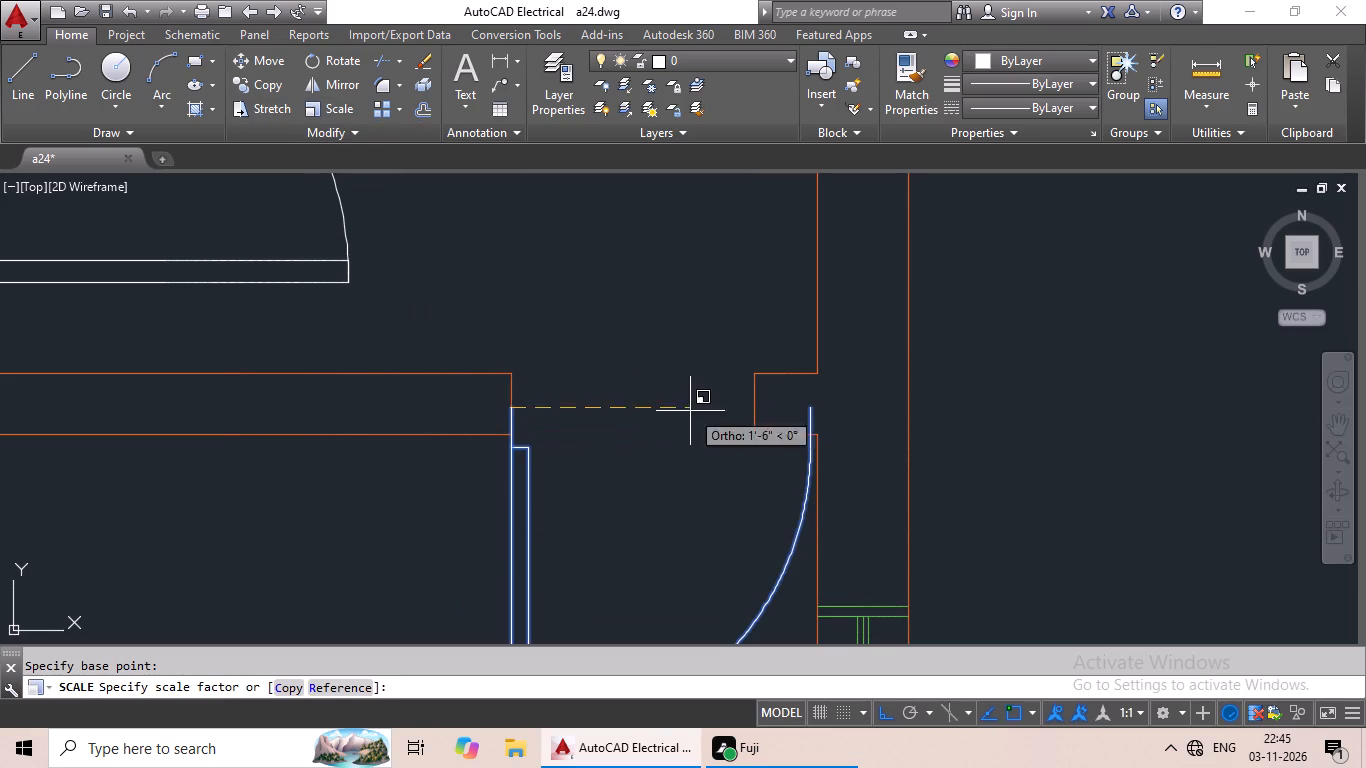
pyautogui.click(339, 696)
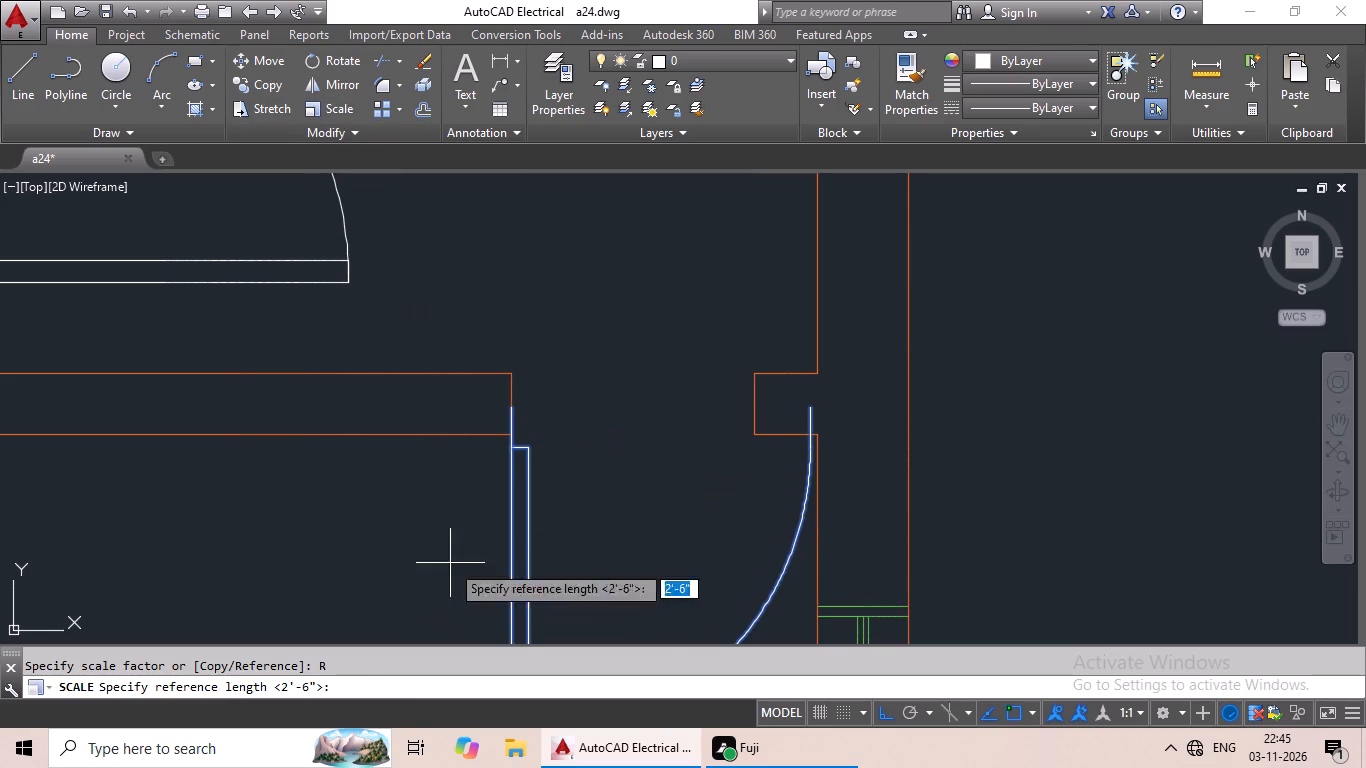
pyautogui.click(512, 412)
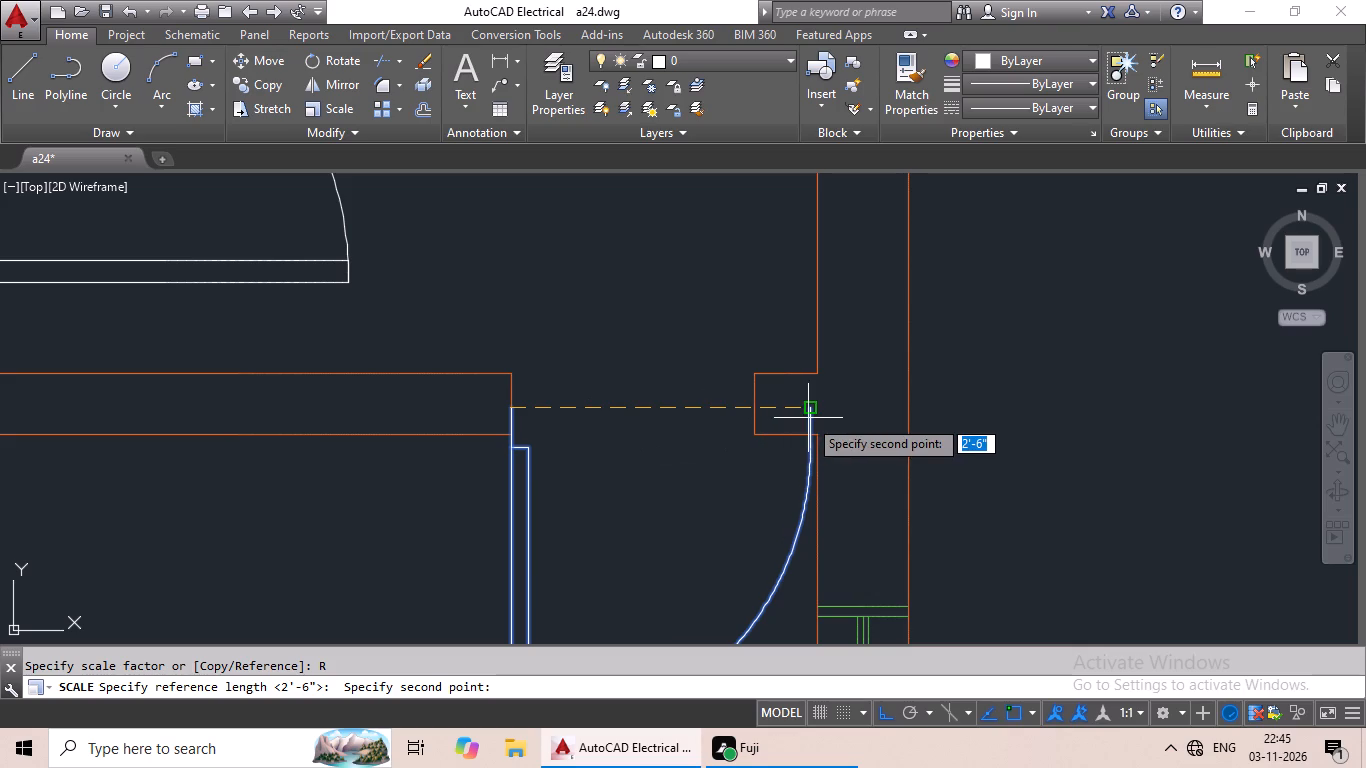
pyautogui.click(814, 409)
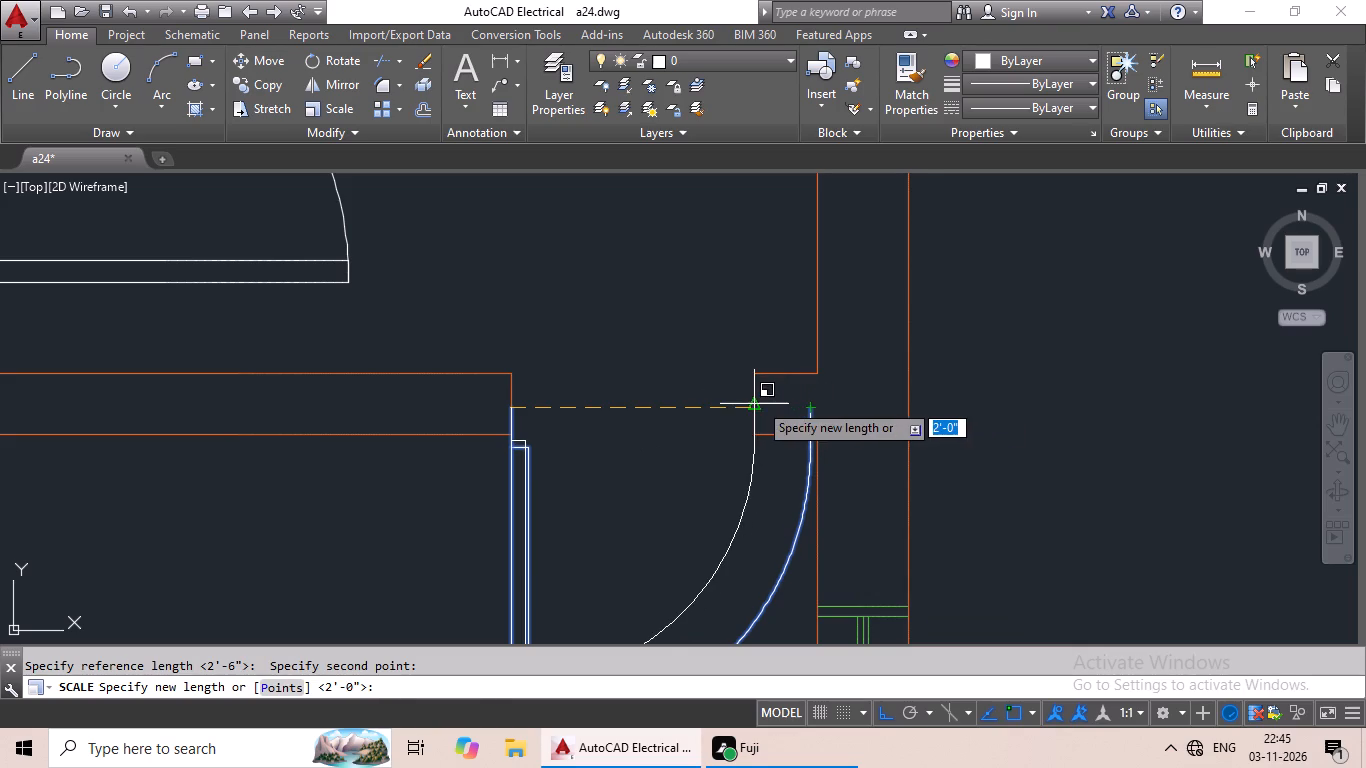
pyautogui.click(758, 402)
# Delete the four spare doors outside the layout.
pyautogui.scroll(-6, 850, 379)
pyautogui.moveTo(941, 375); pyautogui.dragTo(825, 387, button='middle')
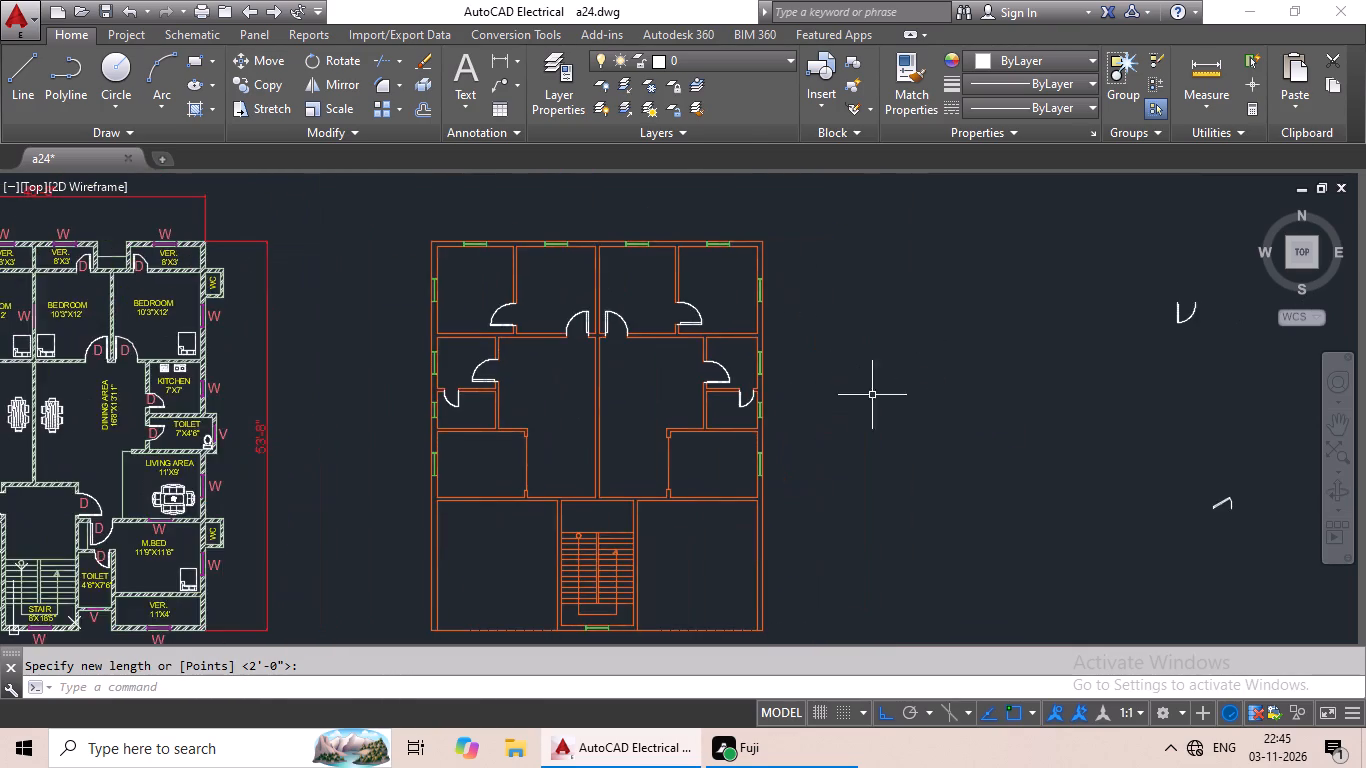
pyautogui.scroll(-1, 907, 413)
pyautogui.moveTo(925, 423); pyautogui.dragTo(830, 444, button='middle')
pyautogui.moveTo(917, 444); pyautogui.dragTo(726, 468, button='middle')
pyautogui.moveTo(1026, 316); pyautogui.dragTo(745, 343)
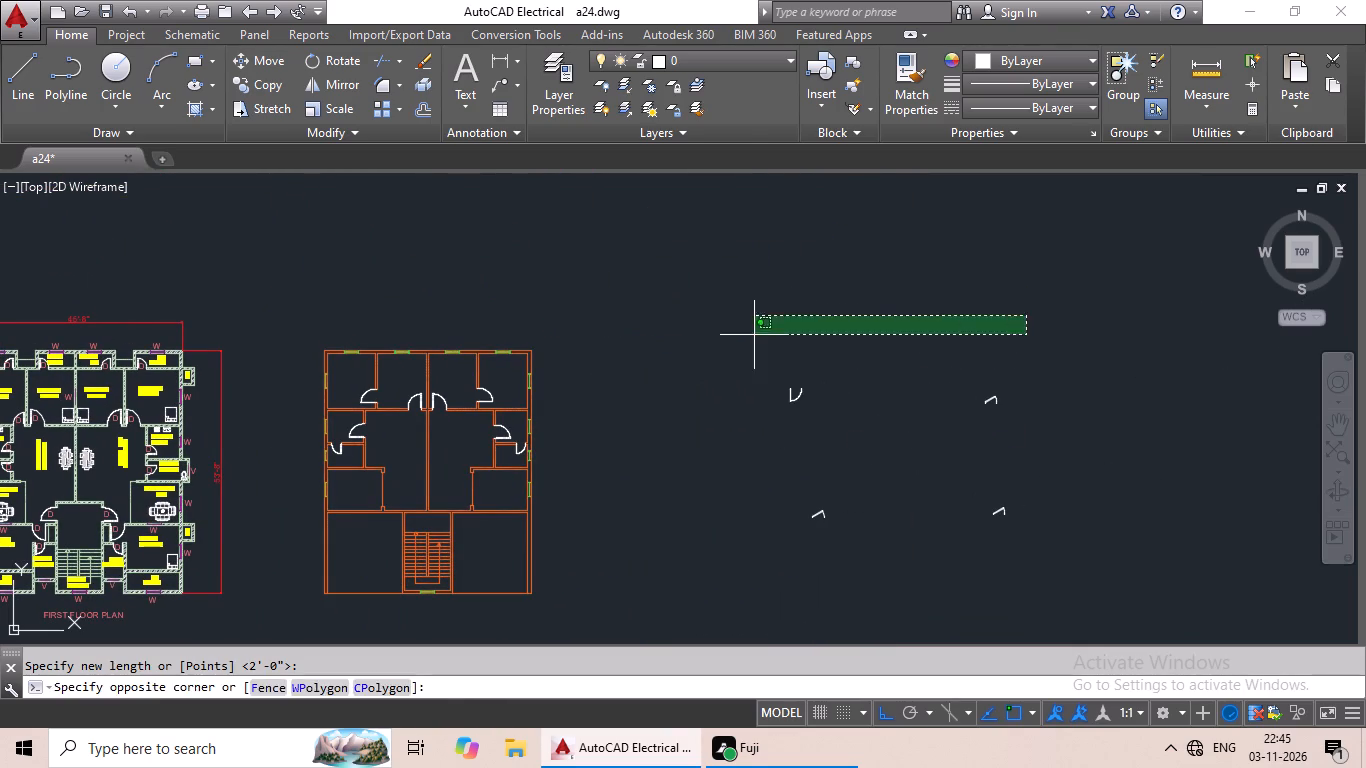
pyautogui.moveTo(745, 343); pyautogui.dragTo(1062, 419)
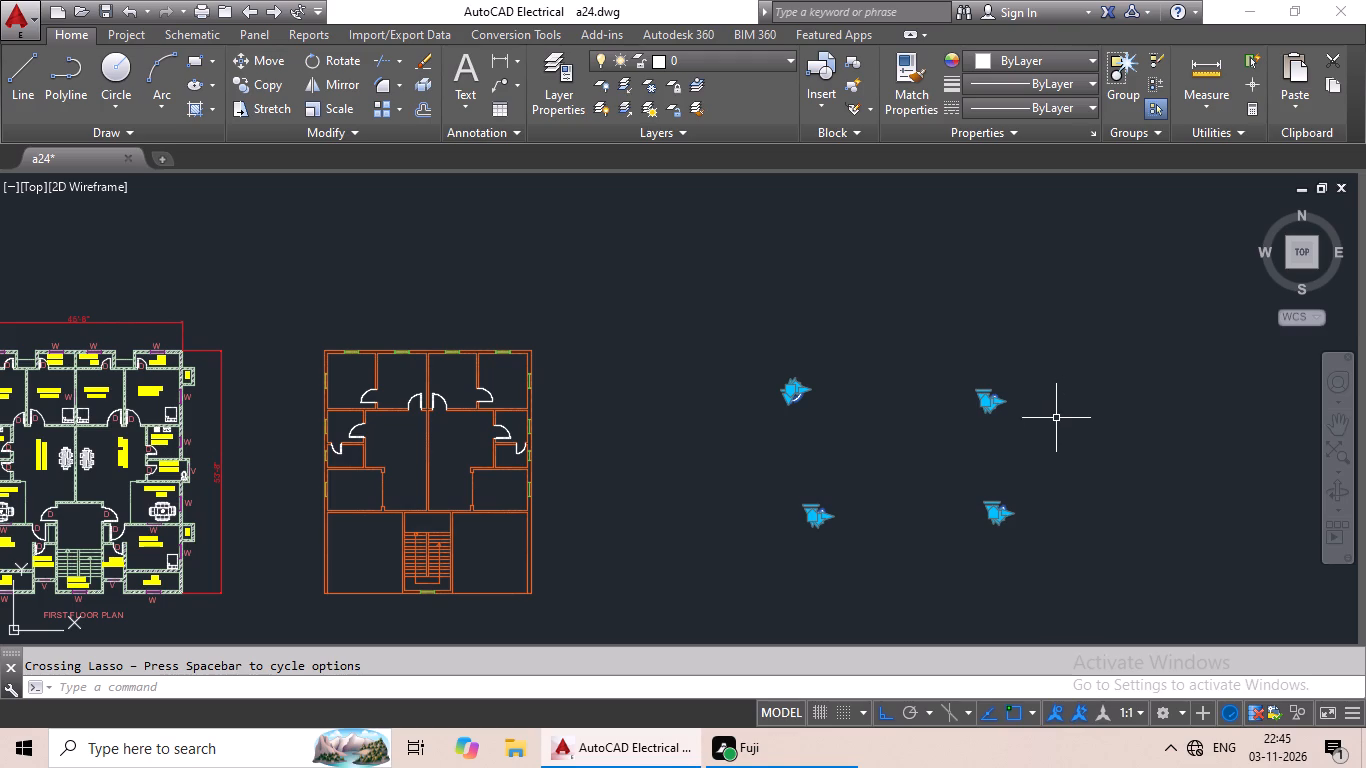
pyautogui.press('Delete')
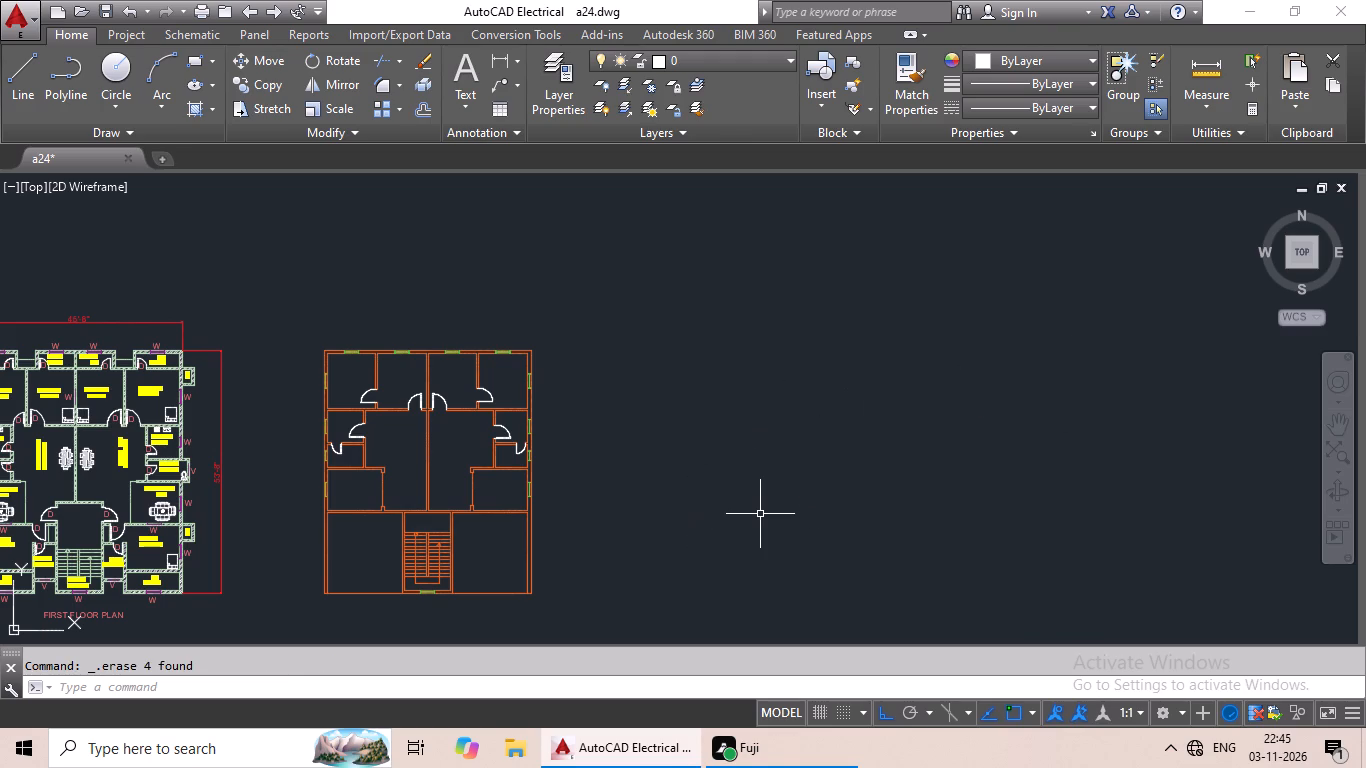
pyautogui.press('Escape')
# Insert the Range-Oven - 30 in top block from DesignCenter's Kitchens.dwg at scale 1 in the empty space right of the orange layout.
pyautogui.write('dc')
pyautogui.press('space')
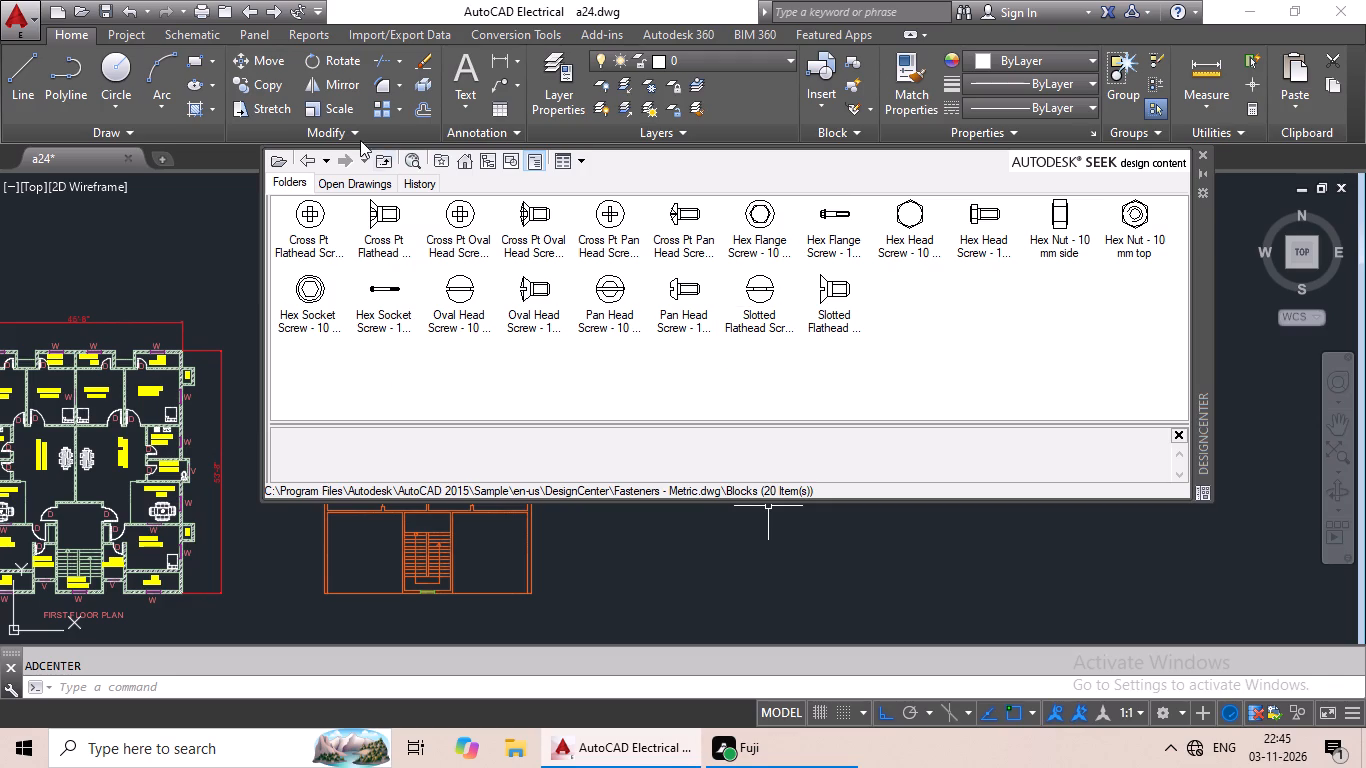
pyautogui.click(455, 160)
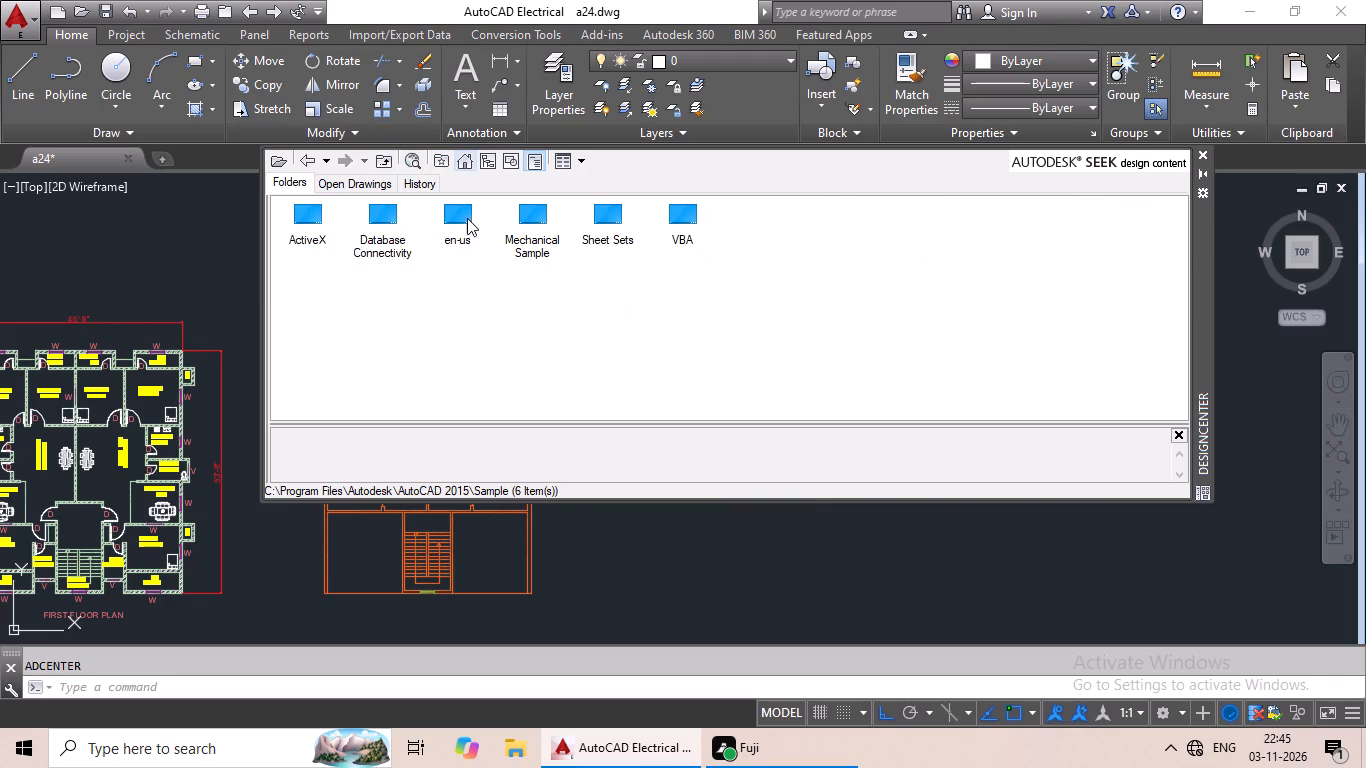
pyautogui.doubleClick(468, 217)
pyautogui.doubleClick(326, 233)
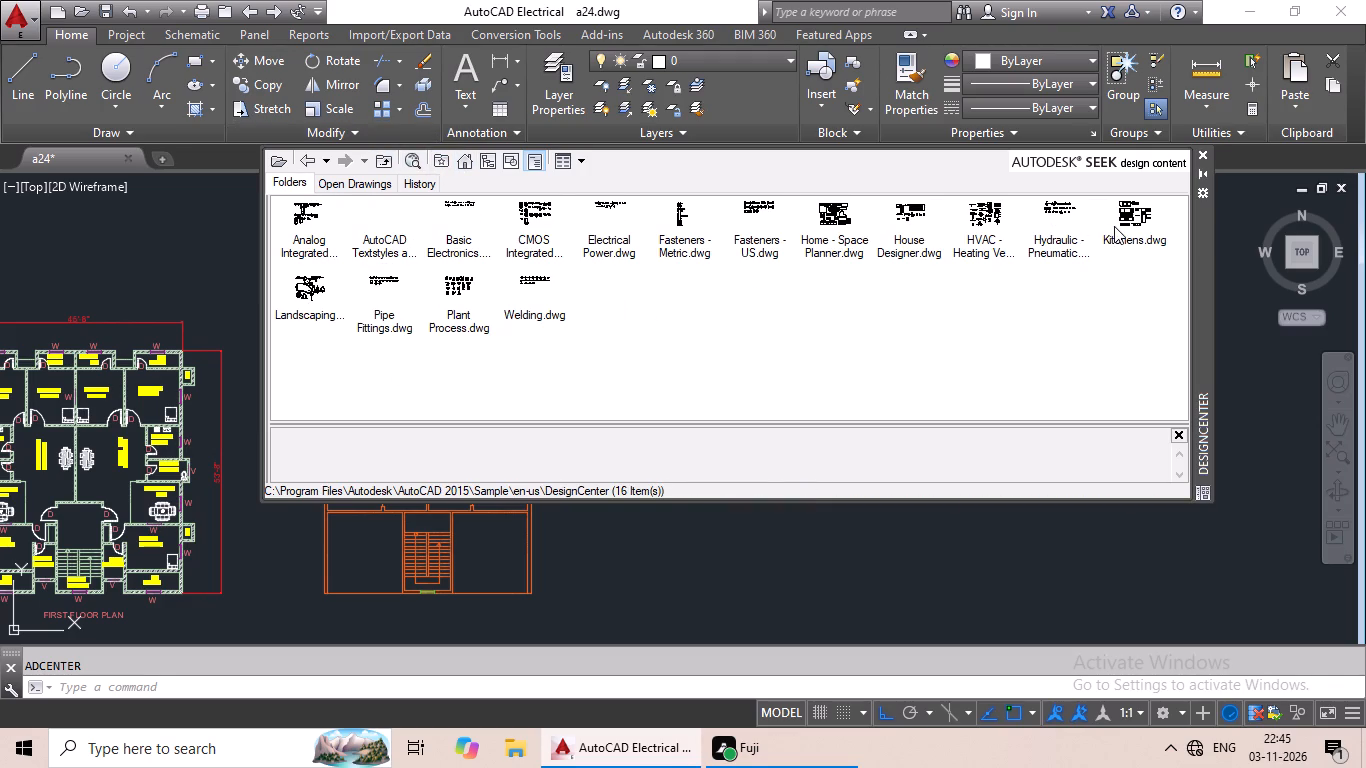
pyautogui.doubleClick(1114, 225)
pyautogui.doubleClick(309, 223)
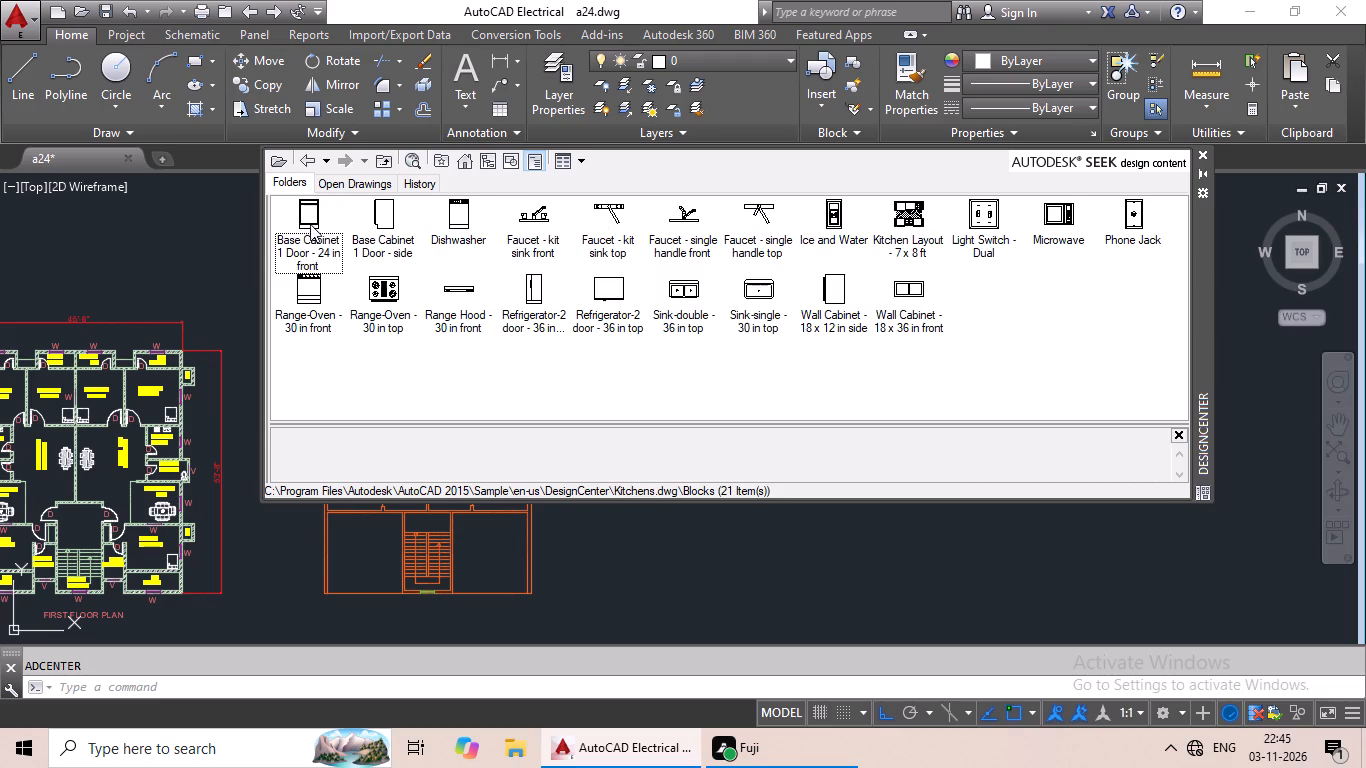
pyautogui.doubleClick(374, 296)
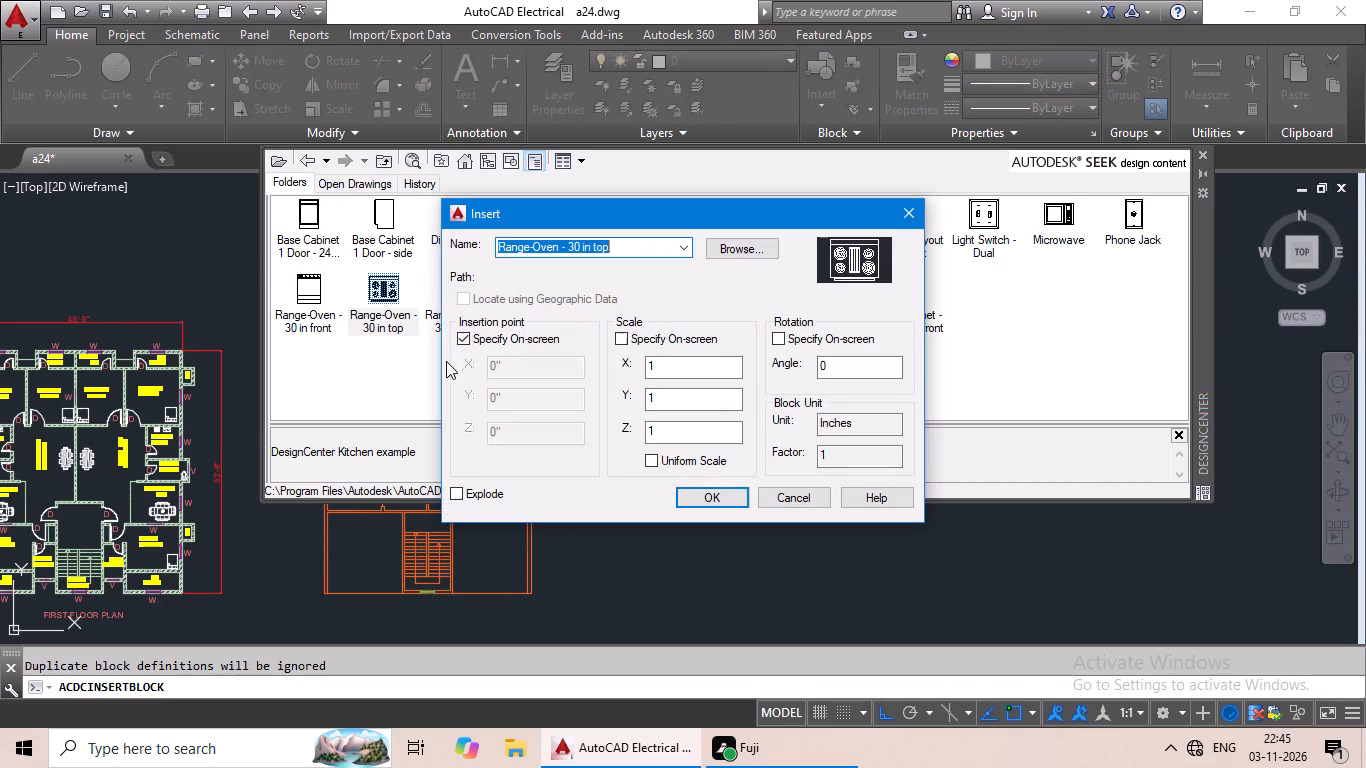
pyautogui.click(721, 508)
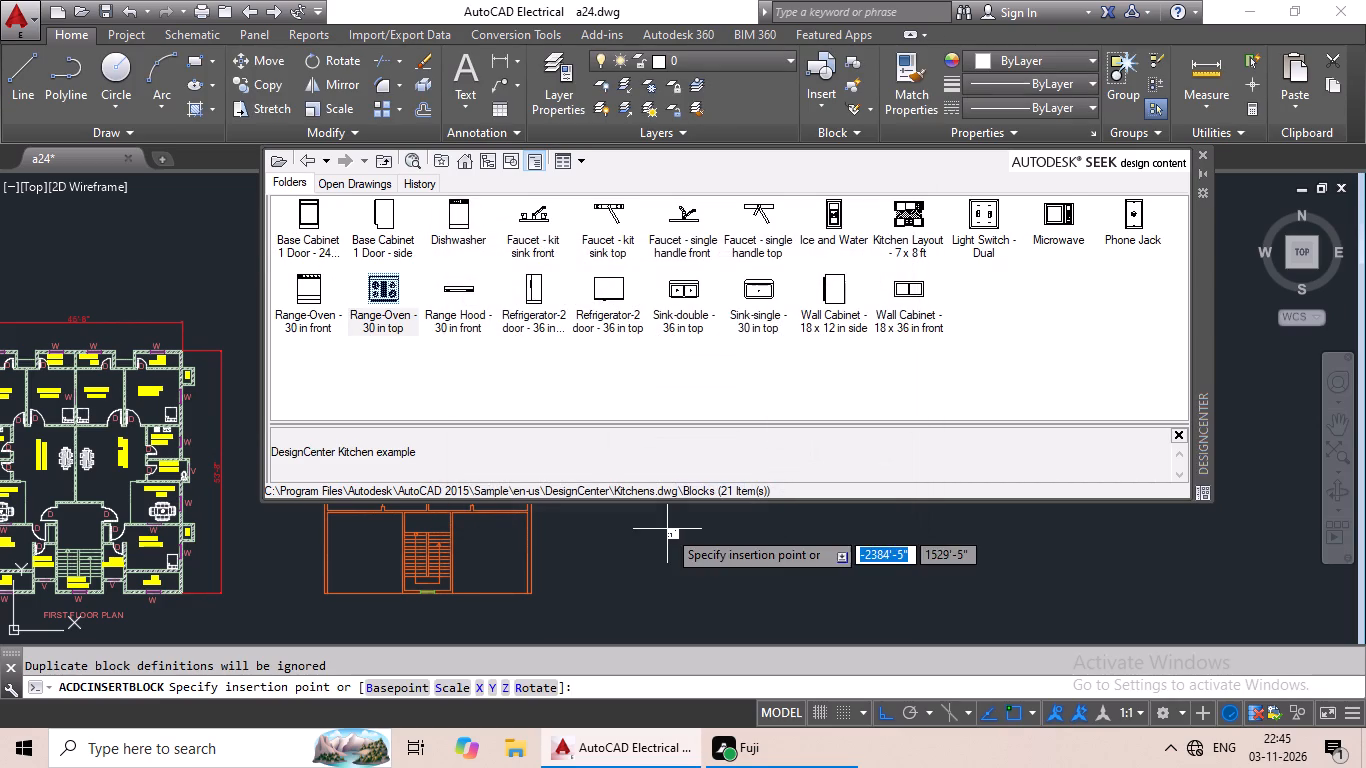
pyautogui.click(667, 529)
# Insert the Sink-double - 36 in top block at scale 1 just right of the range-oven.
pyautogui.doubleClick(685, 299)
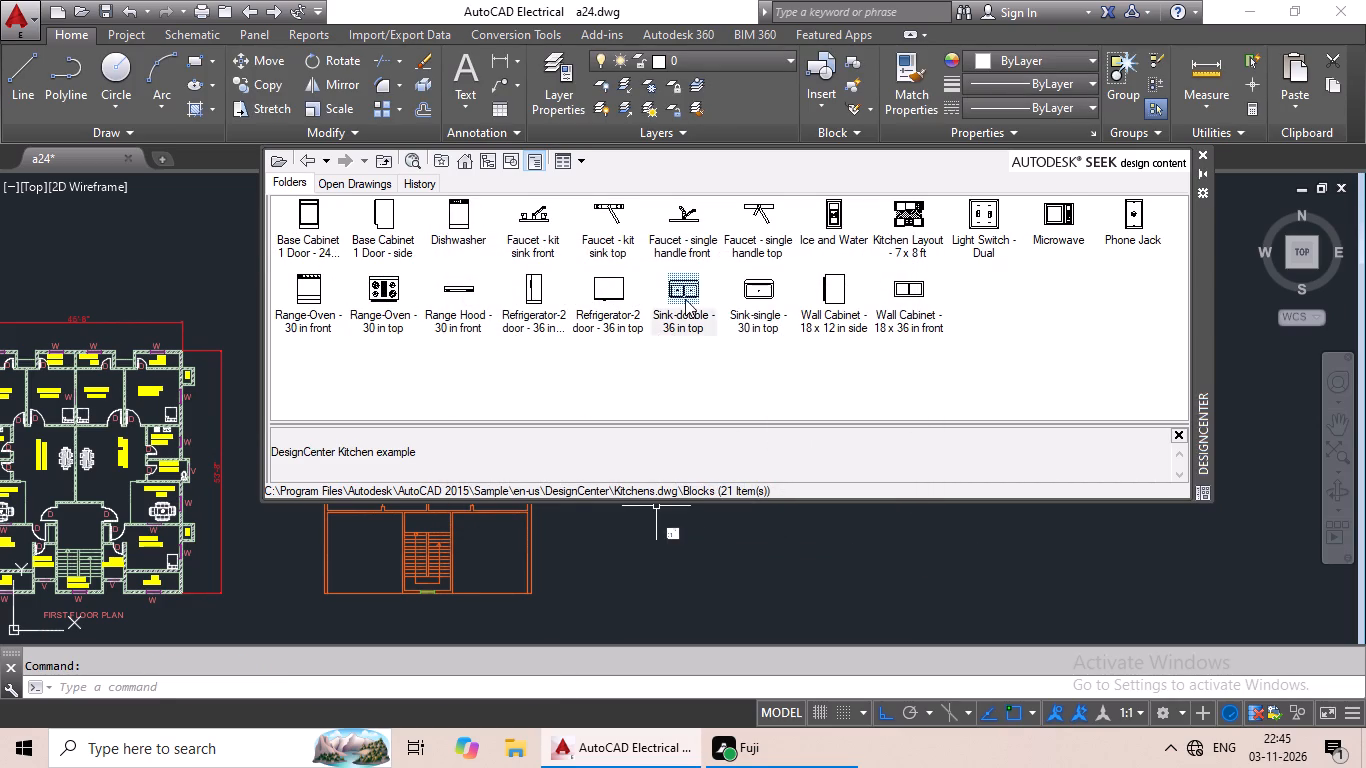
pyautogui.click(703, 490)
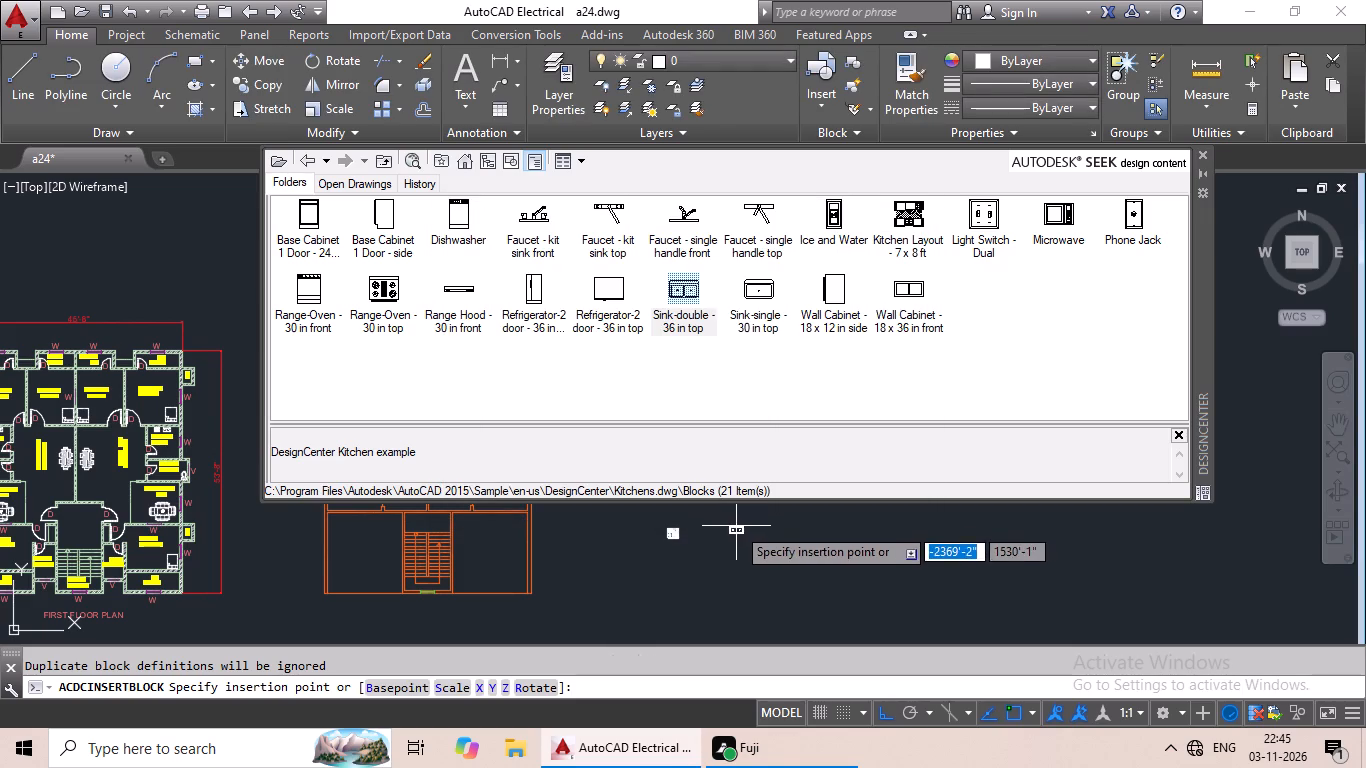
pyautogui.click(736, 527)
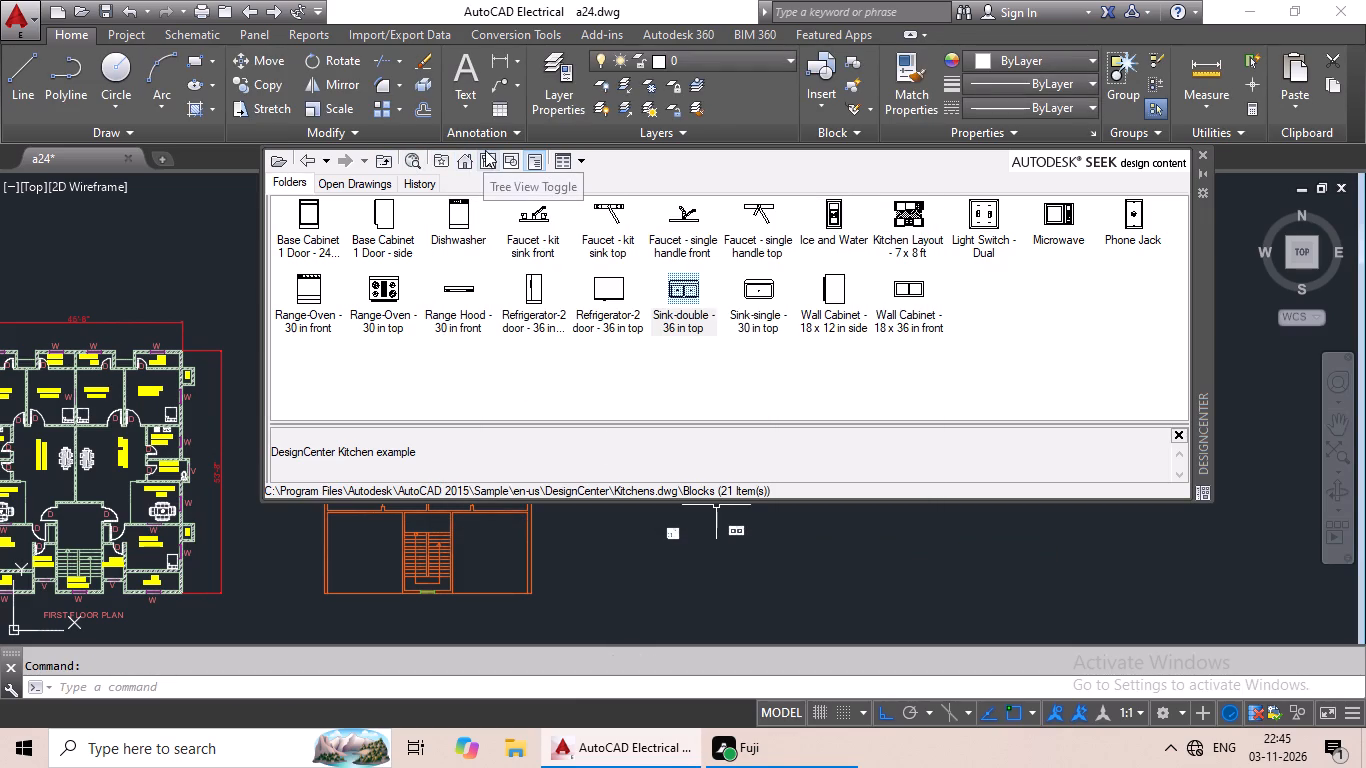
# Insert the Dining Set - 36 x 72 in. block from DesignCenter's Home - Space Planner.dwg to the right of the double sink.
pyautogui.doubleClick(464, 168)
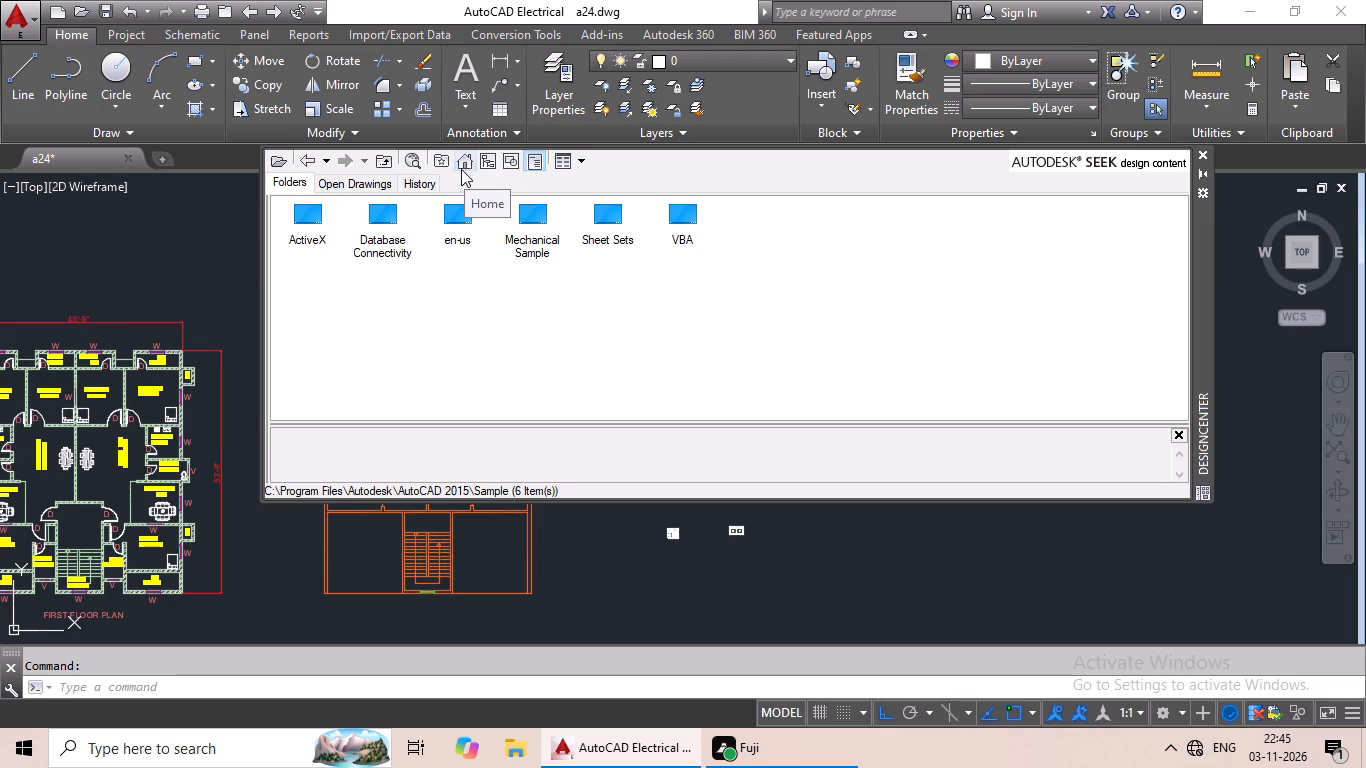
pyautogui.doubleClick(459, 219)
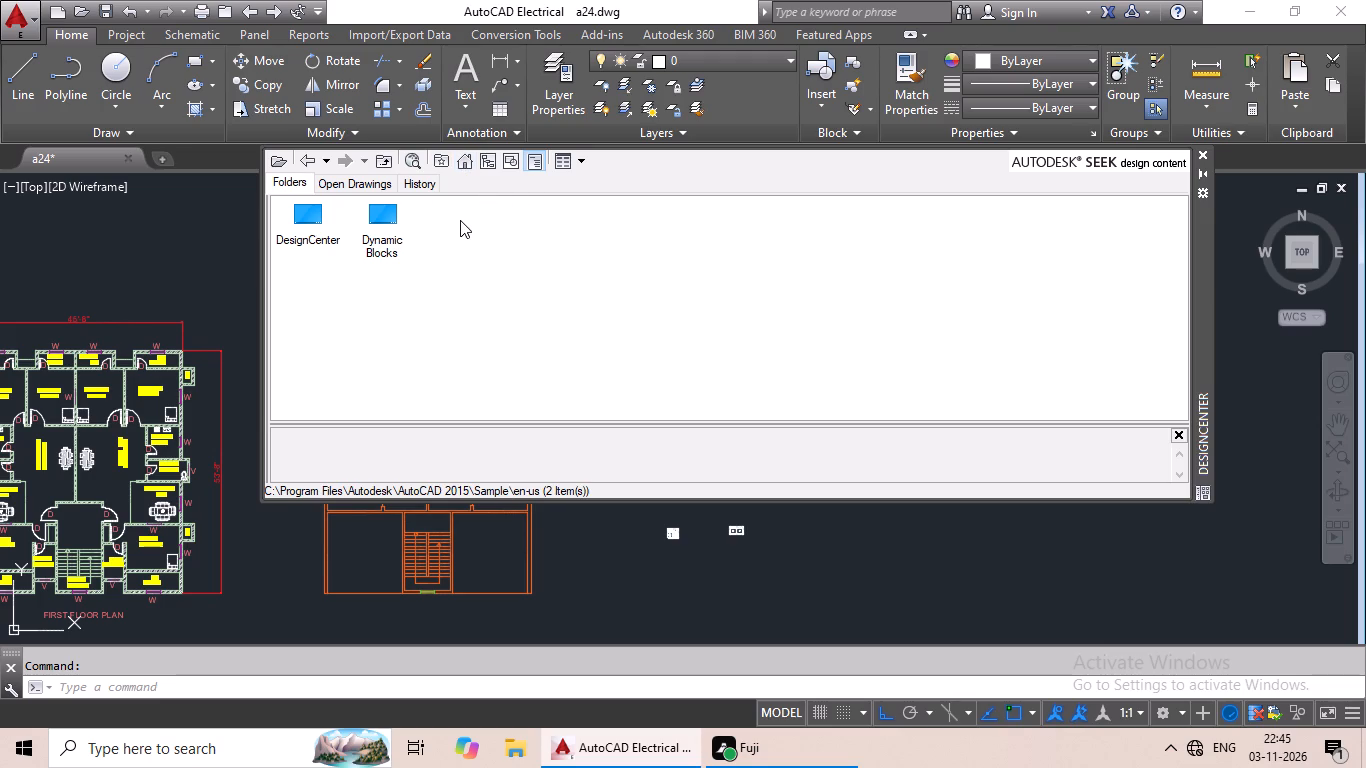
pyautogui.doubleClick(310, 234)
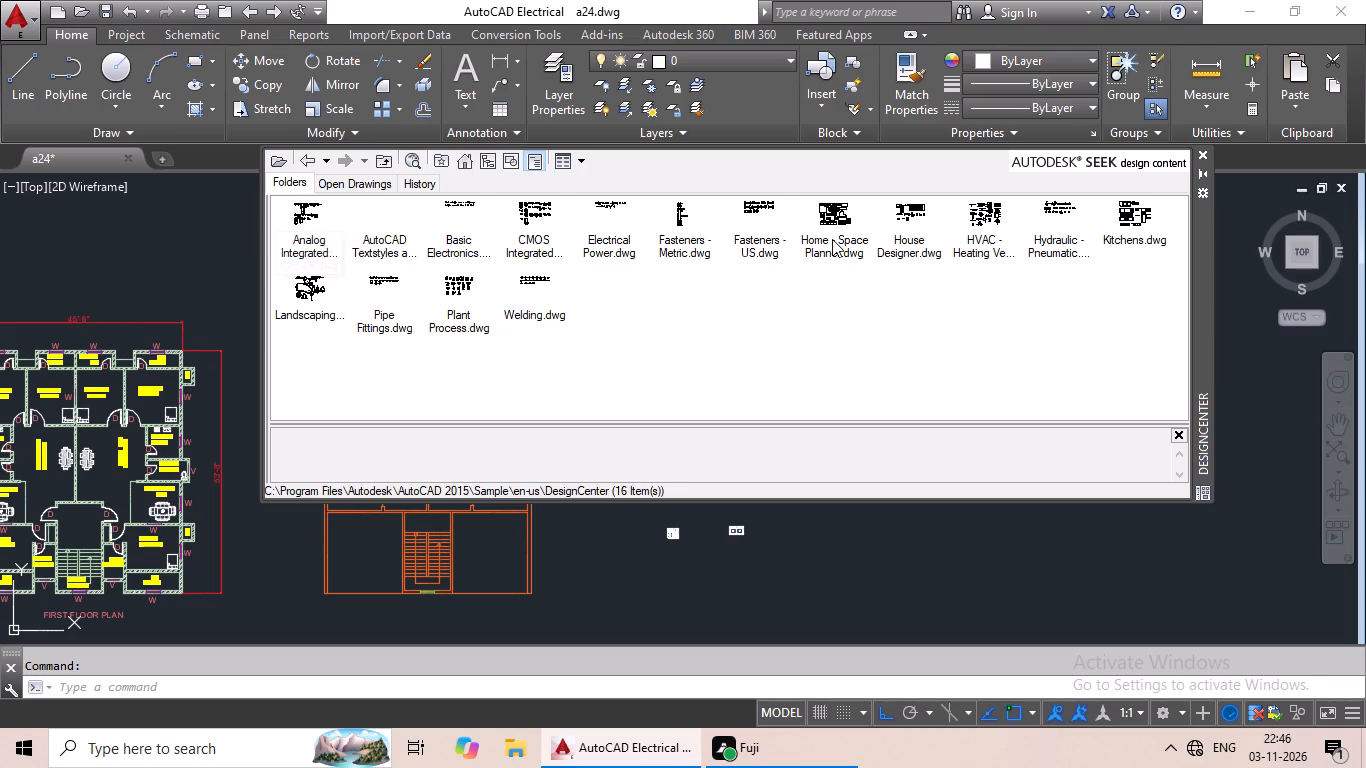
pyautogui.doubleClick(832, 239)
pyautogui.doubleClick(320, 221)
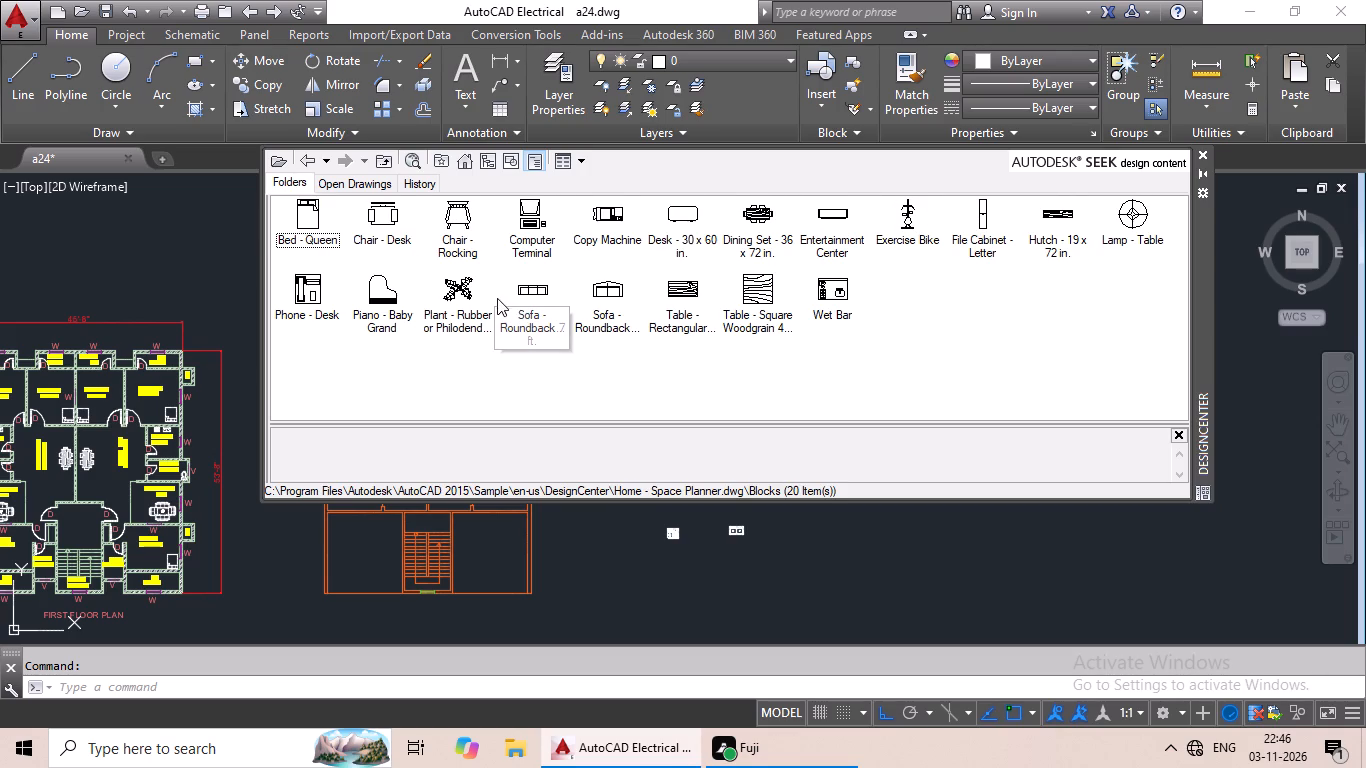
pyautogui.doubleClick(751, 219)
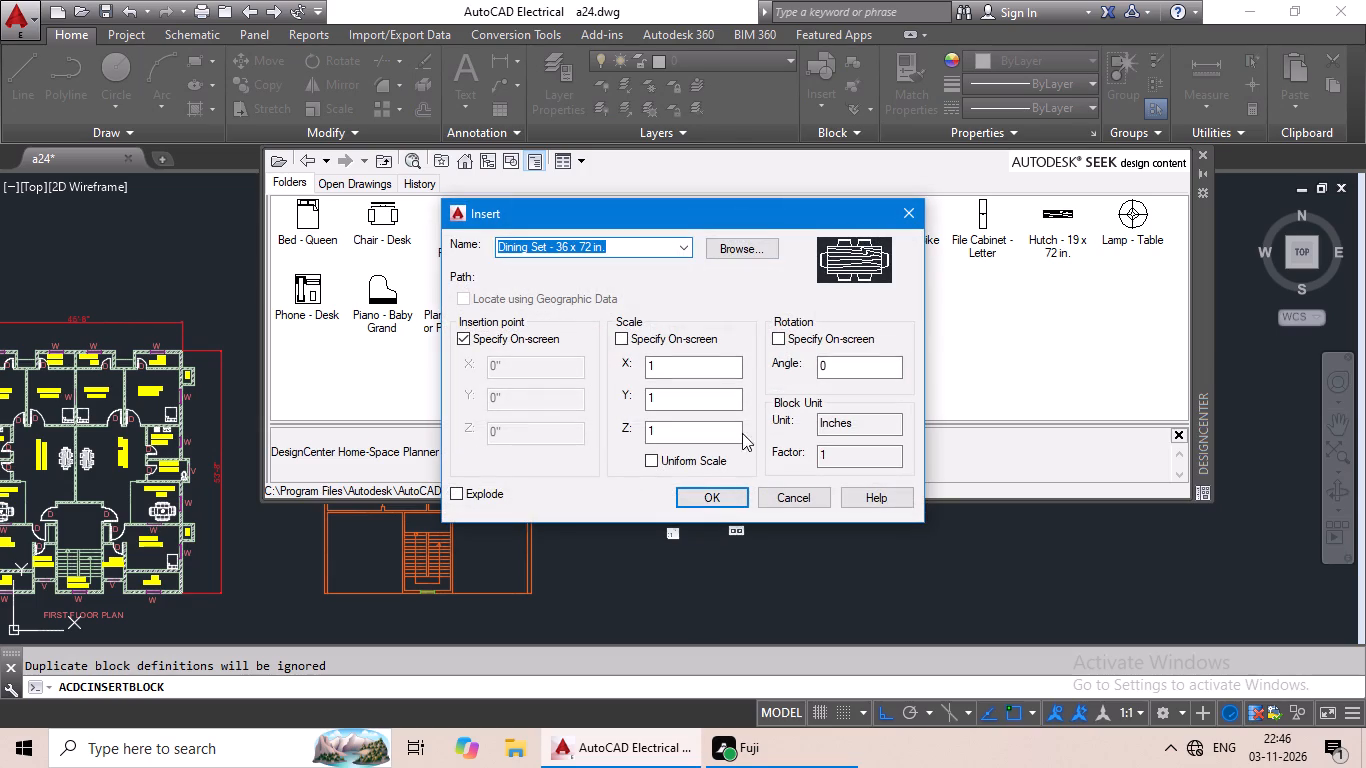
pyautogui.click(718, 492)
pyautogui.click(815, 527)
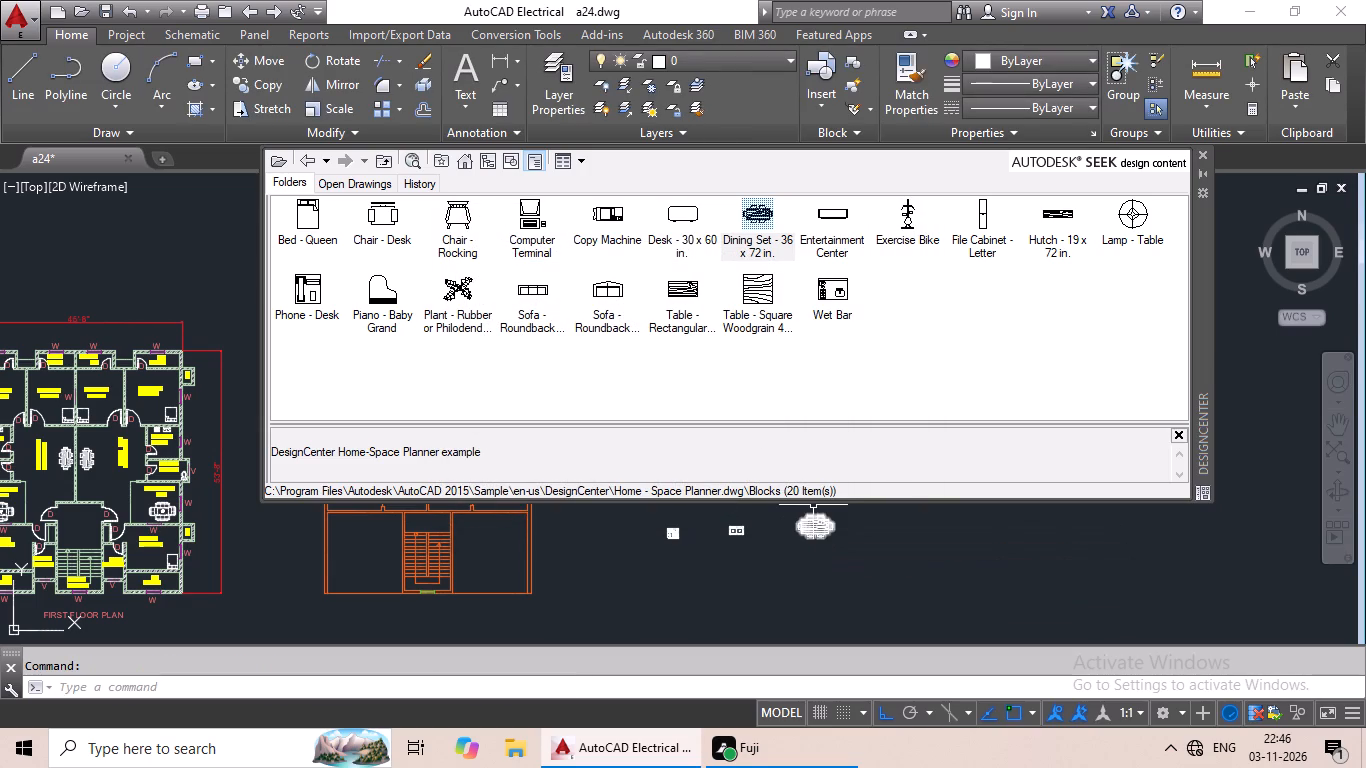
pyautogui.doubleClick(756, 231)
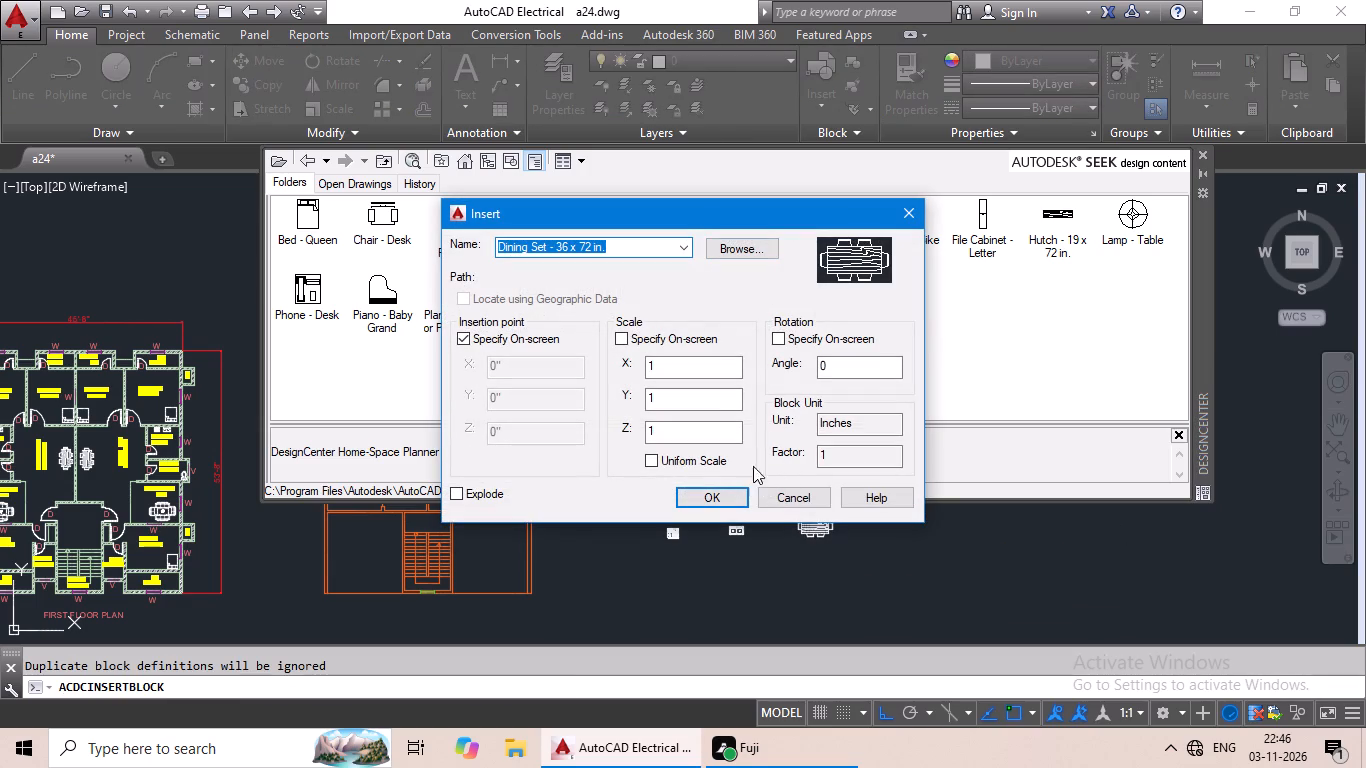
pyautogui.click(894, 208)
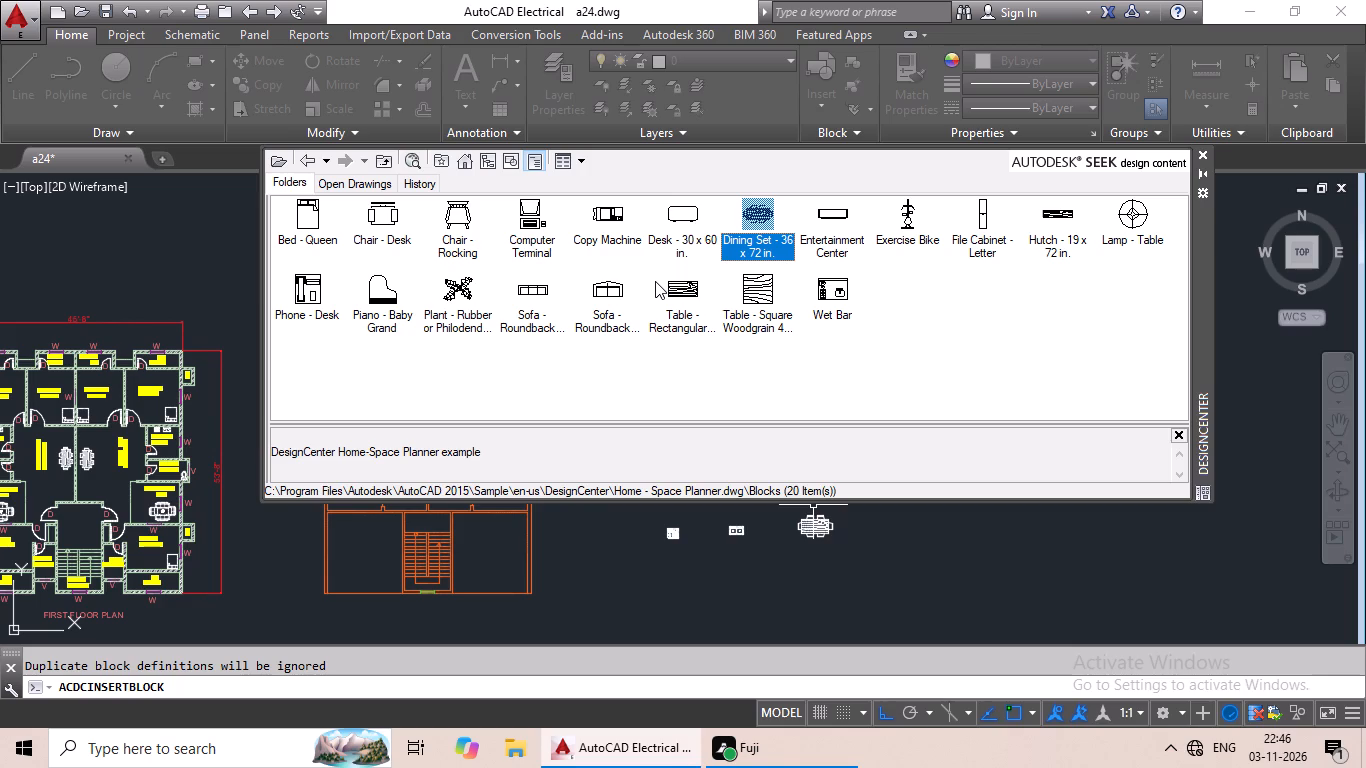
# Insert the Bed - Queen block at scale 1 to the right of the dining set.
pyautogui.doubleClick(307, 232)
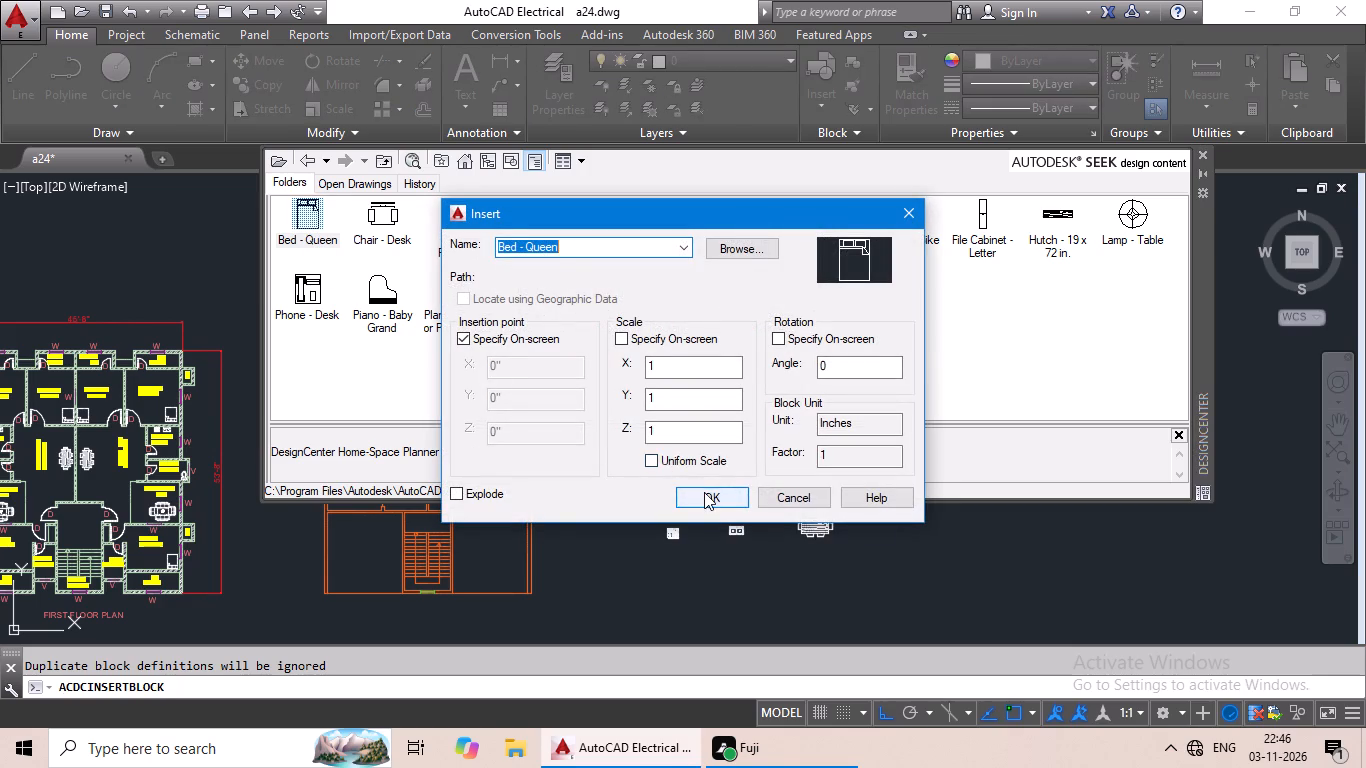
pyautogui.click(704, 492)
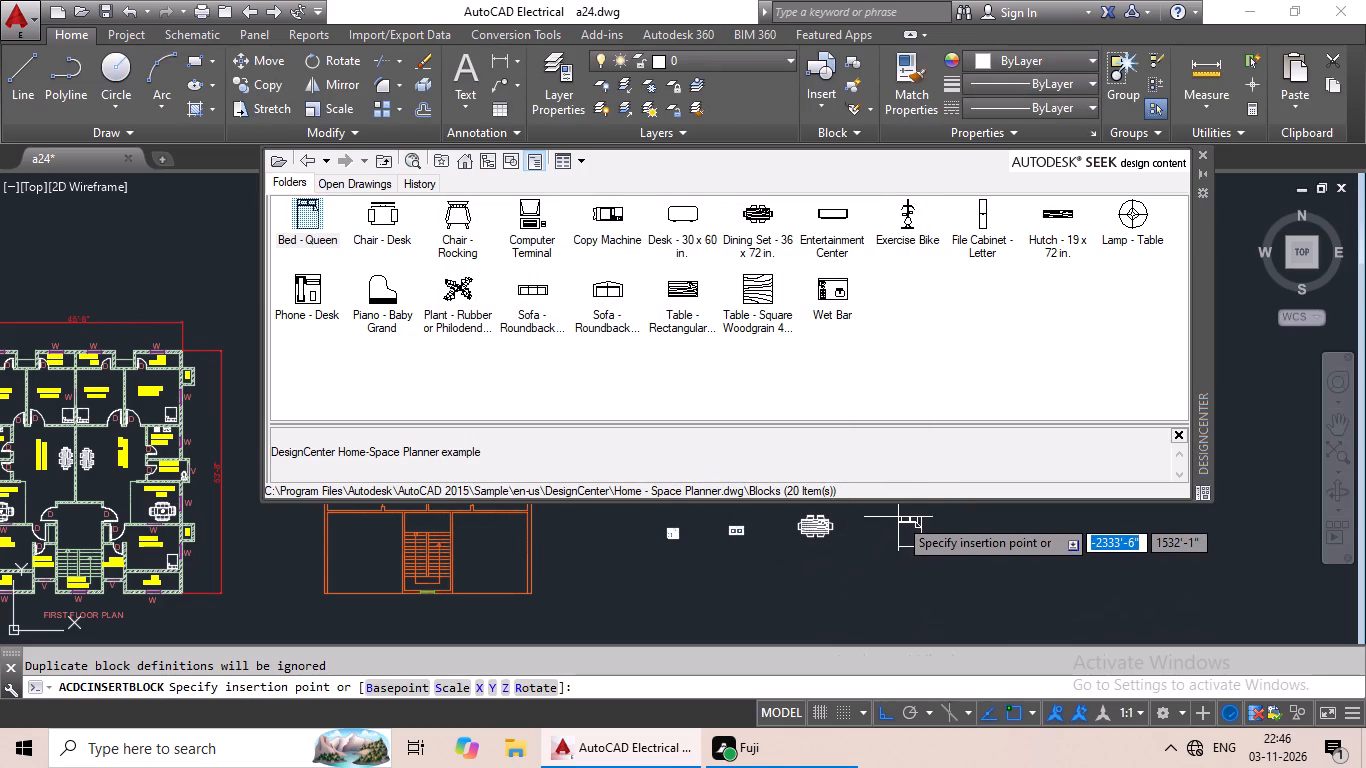
pyautogui.click(899, 516)
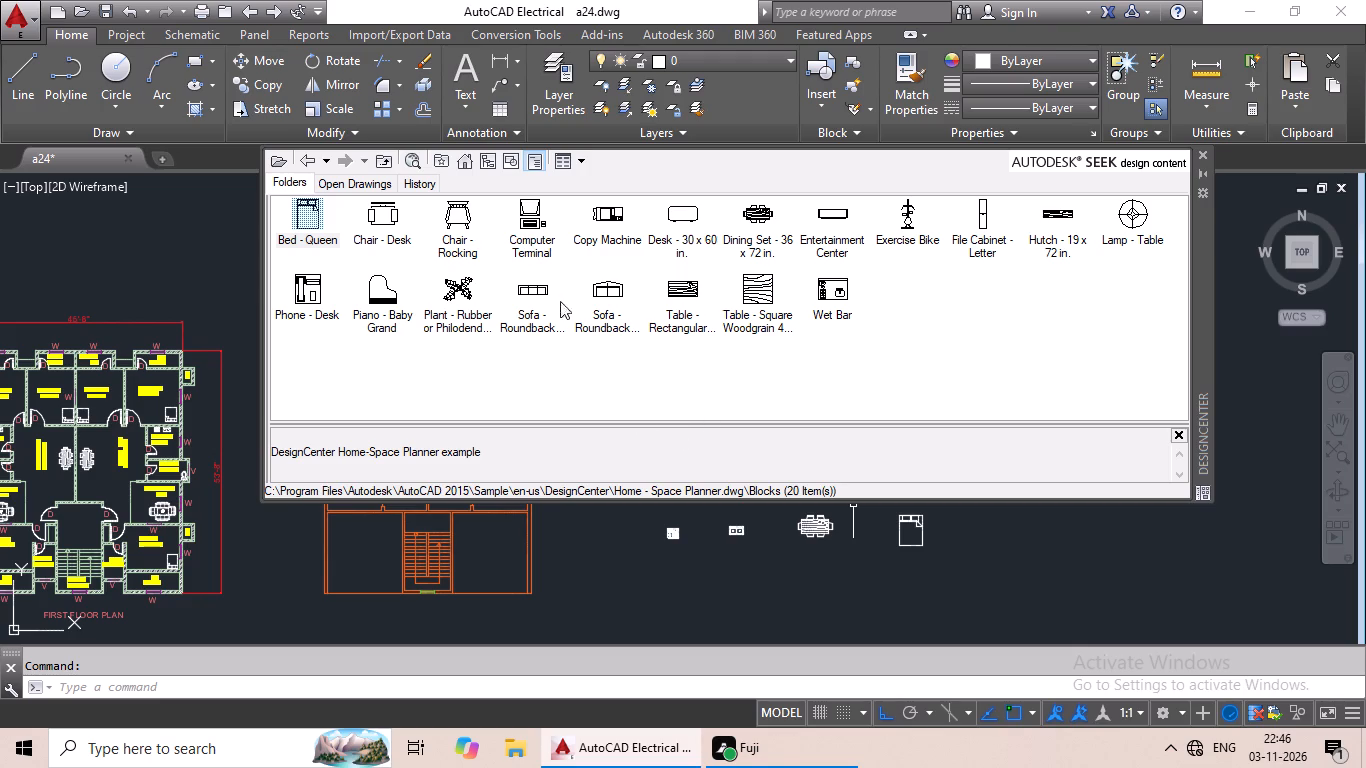
# Insert the Toilet - top block from DesignCenter's House Designer.dwg below the double sink, and close DesignCenter.
pyautogui.click(454, 160)
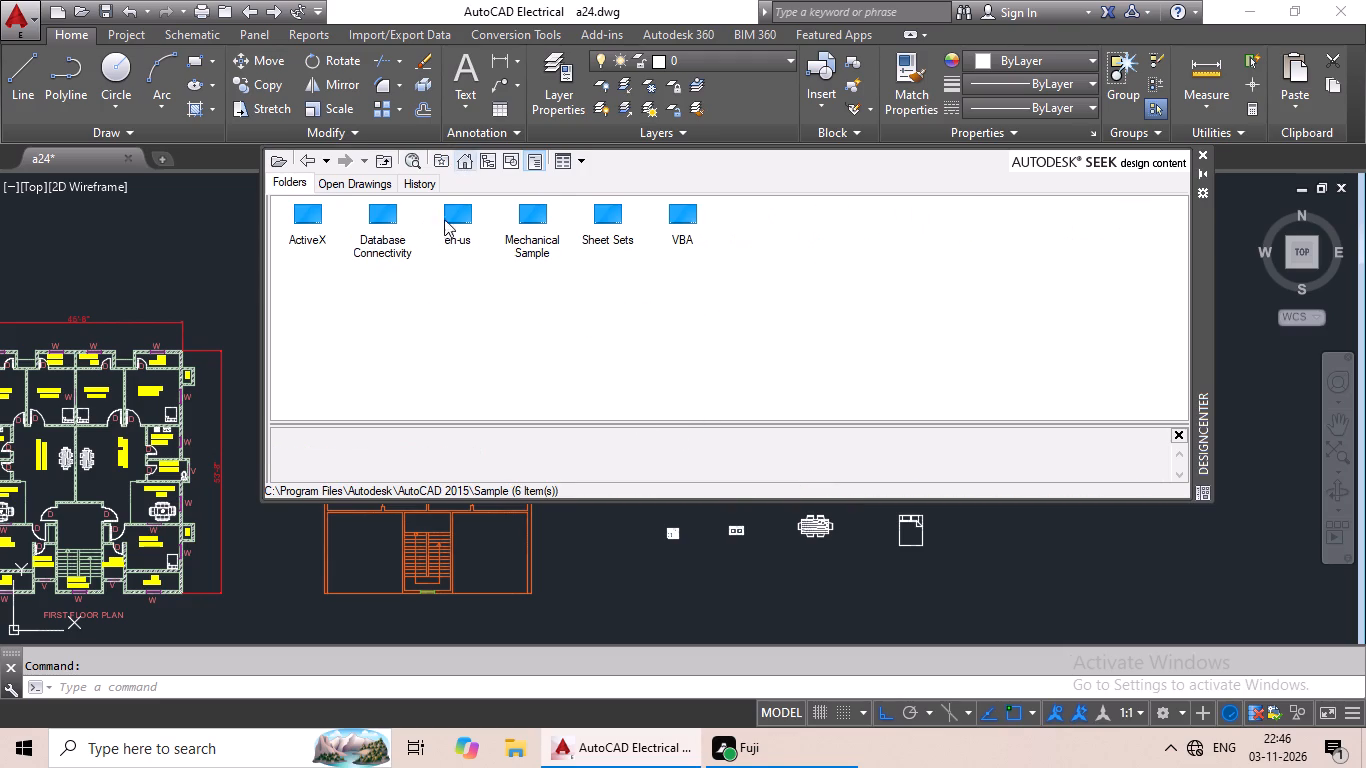
pyautogui.doubleClick(455, 219)
pyautogui.doubleClick(304, 234)
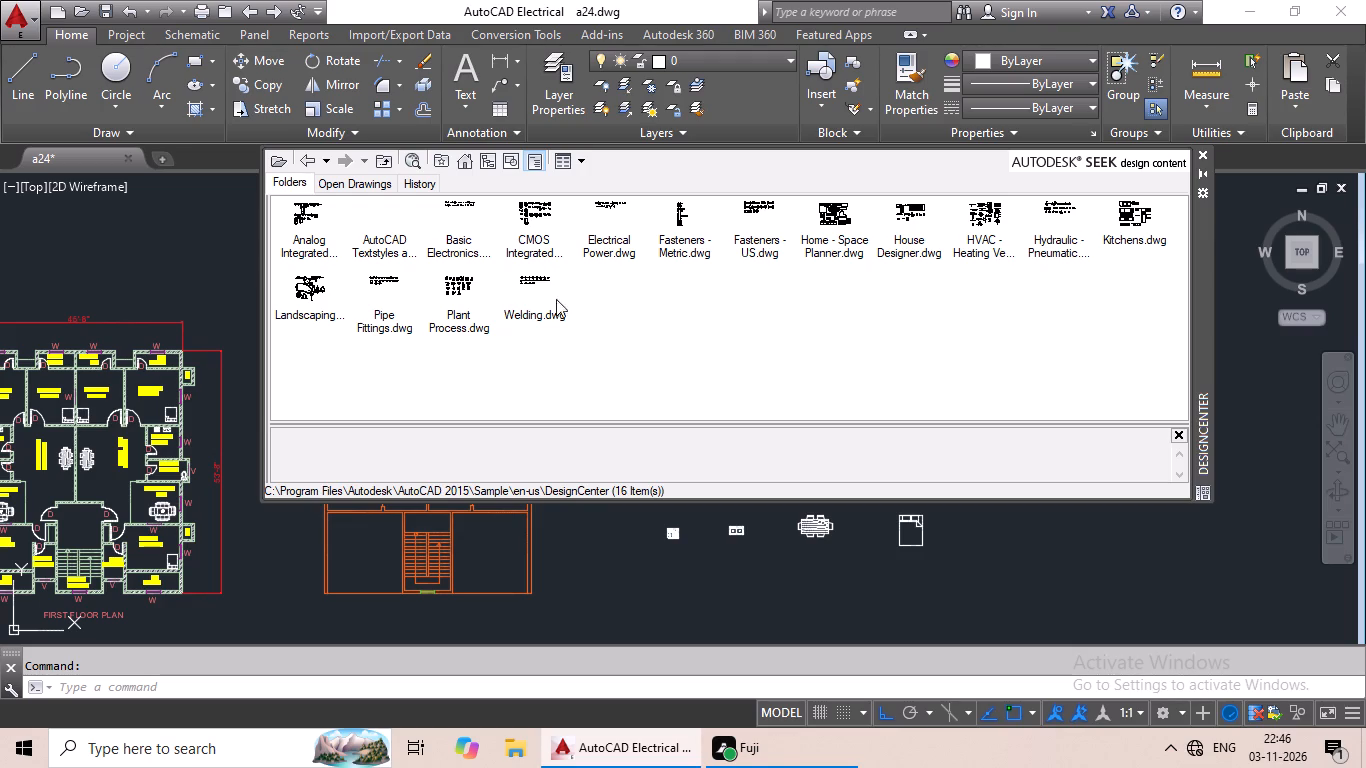
pyautogui.doubleClick(914, 249)
pyautogui.doubleClick(306, 232)
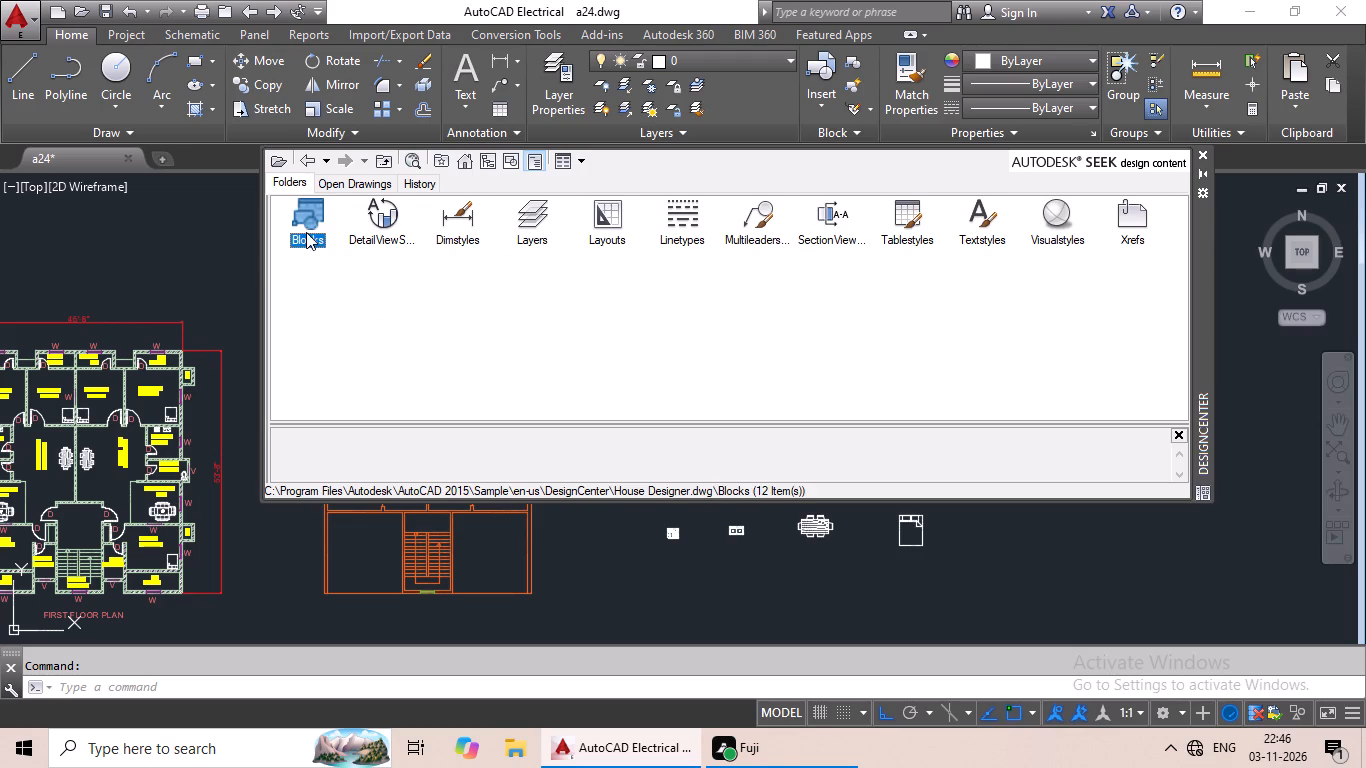
pyautogui.doubleClick(610, 302)
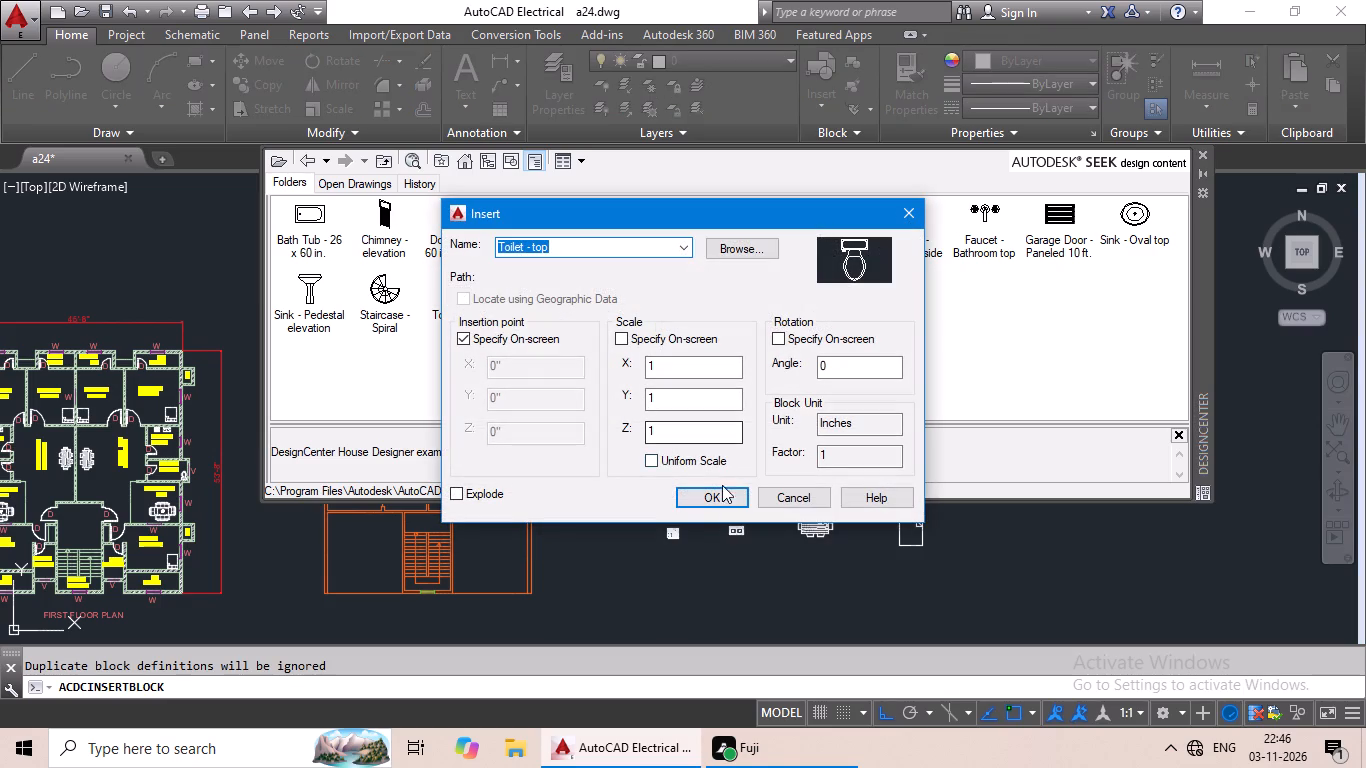
pyautogui.doubleClick(716, 495)
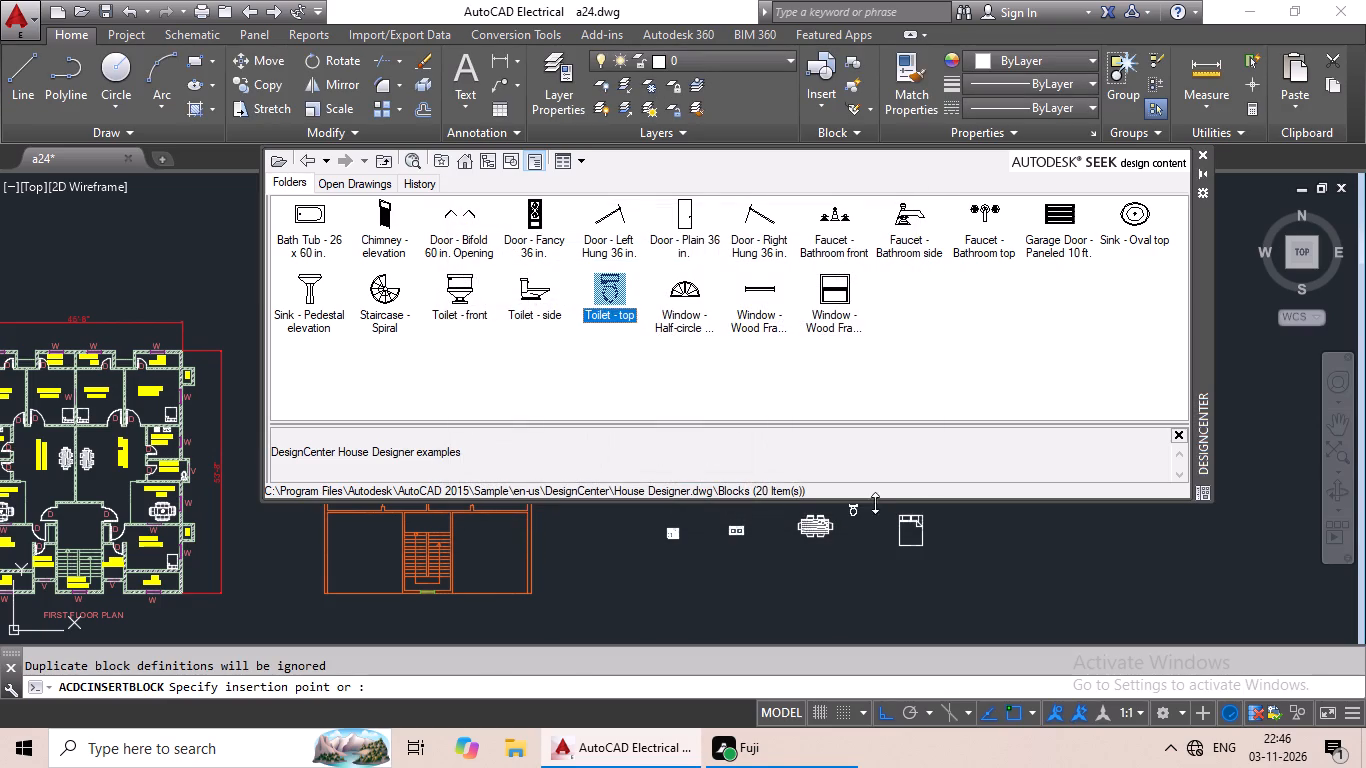
pyautogui.click(750, 583)
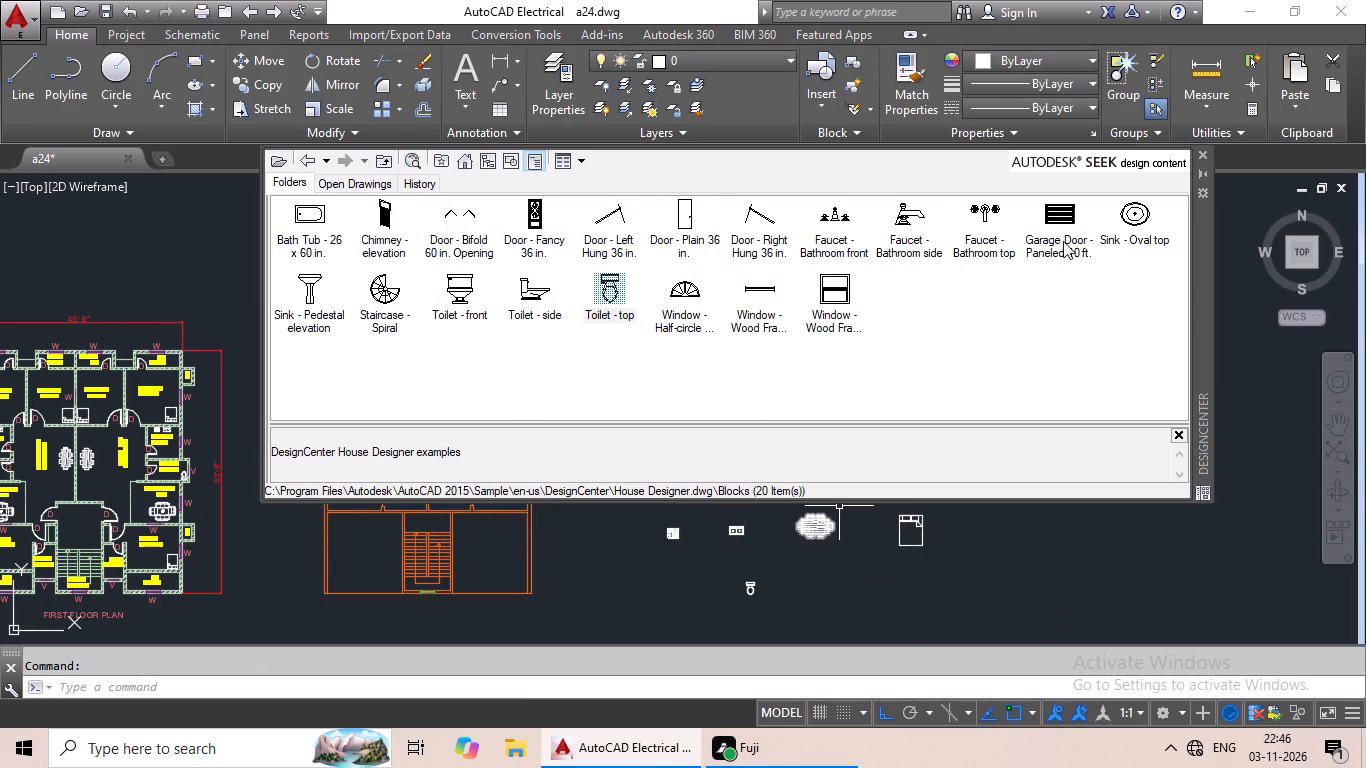
pyautogui.click(1197, 154)
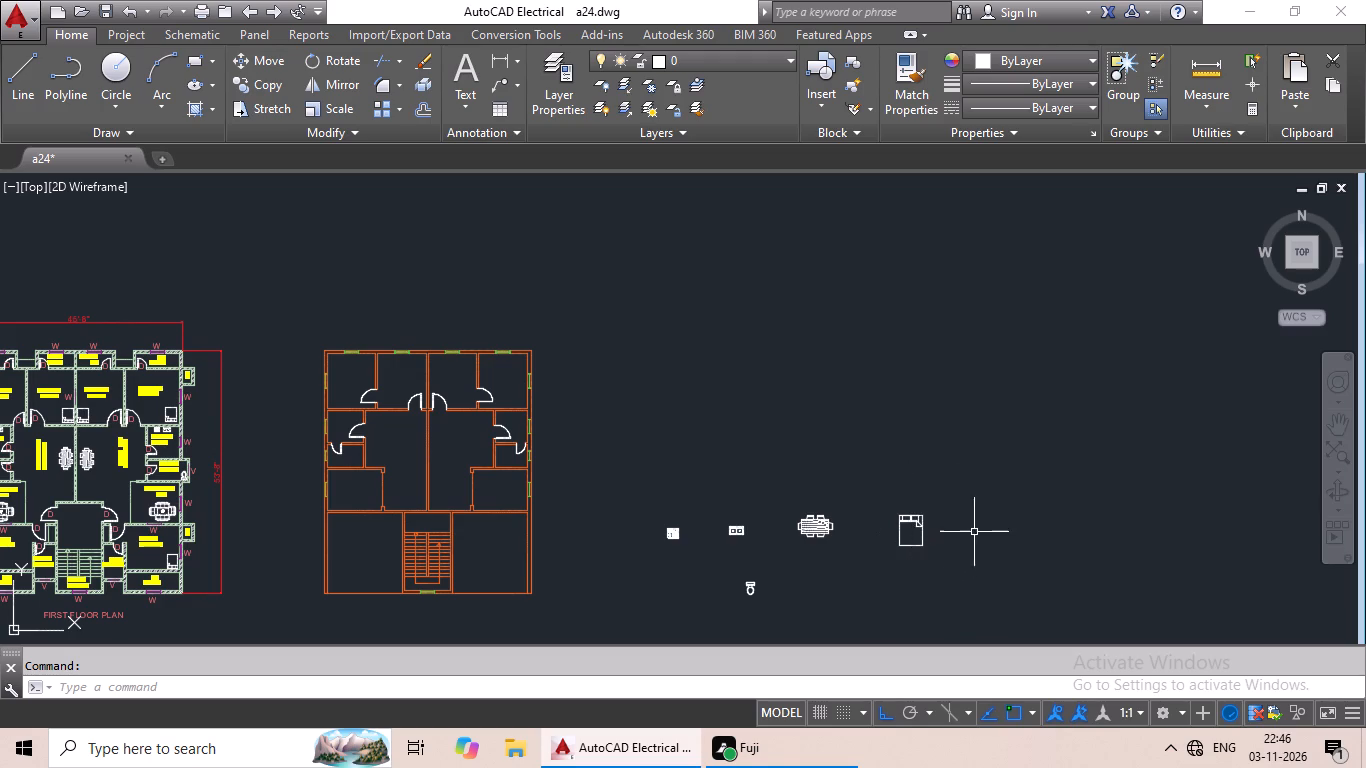
# Scale the queen bed by reference from its head edge's midpoint, taking the reference length from that midpoint towards the foot edge.
pyautogui.moveTo(974, 532); pyautogui.dragTo(903, 419, button='middle')
pyautogui.scroll(3, 856, 397)
pyautogui.moveTo(912, 384); pyautogui.dragTo(879, 231, button='middle')
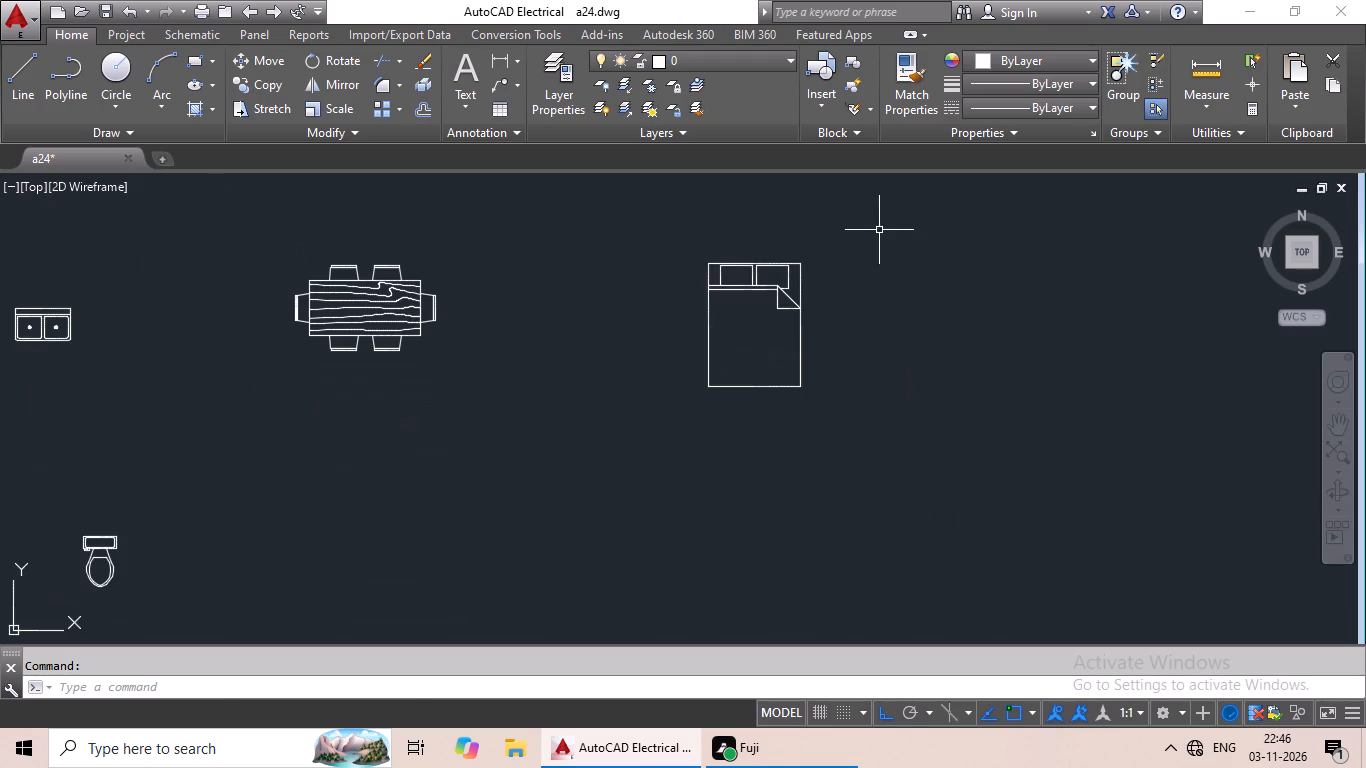
pyautogui.moveTo(880, 224); pyautogui.dragTo(946, 460)
pyautogui.rightClick(945, 460)
pyautogui.click(688, 343)
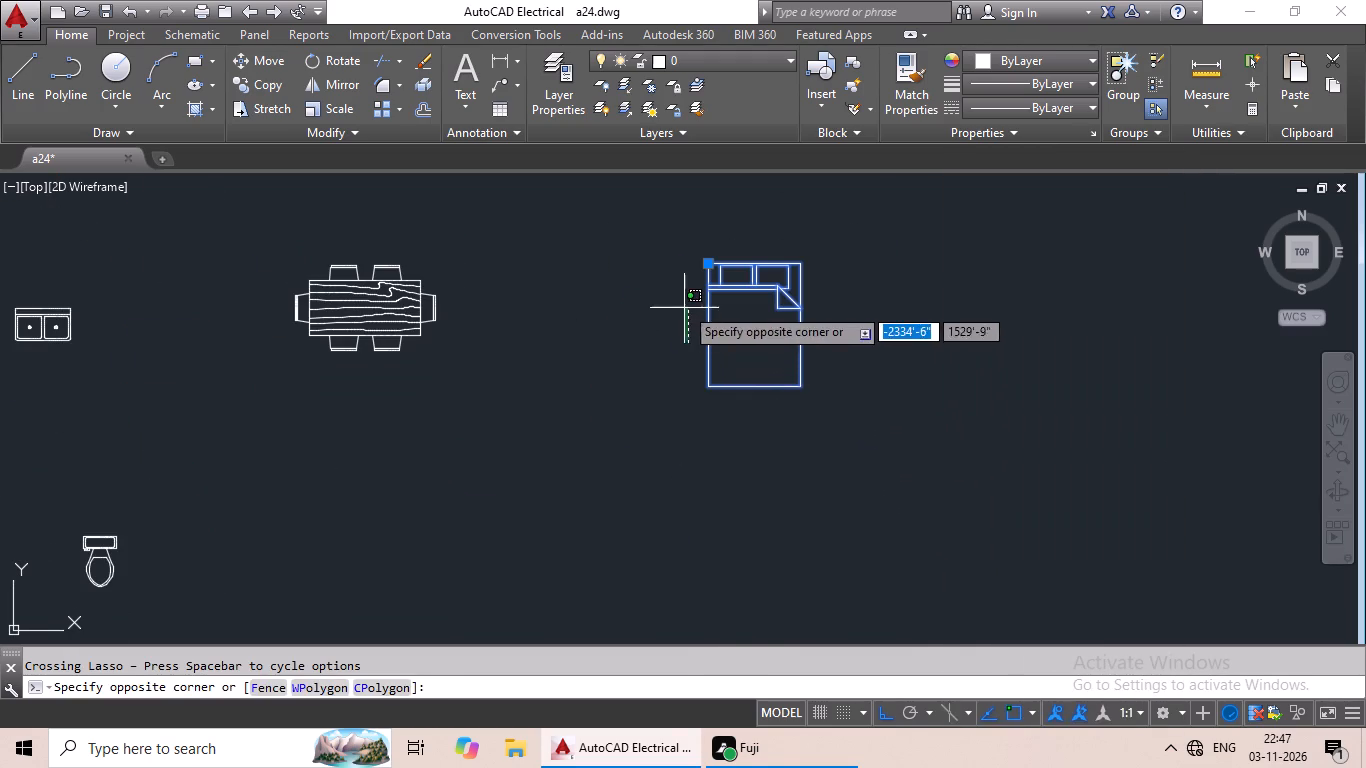
pyautogui.click(683, 304)
pyautogui.rightClick(683, 304)
pyautogui.click(505, 201)
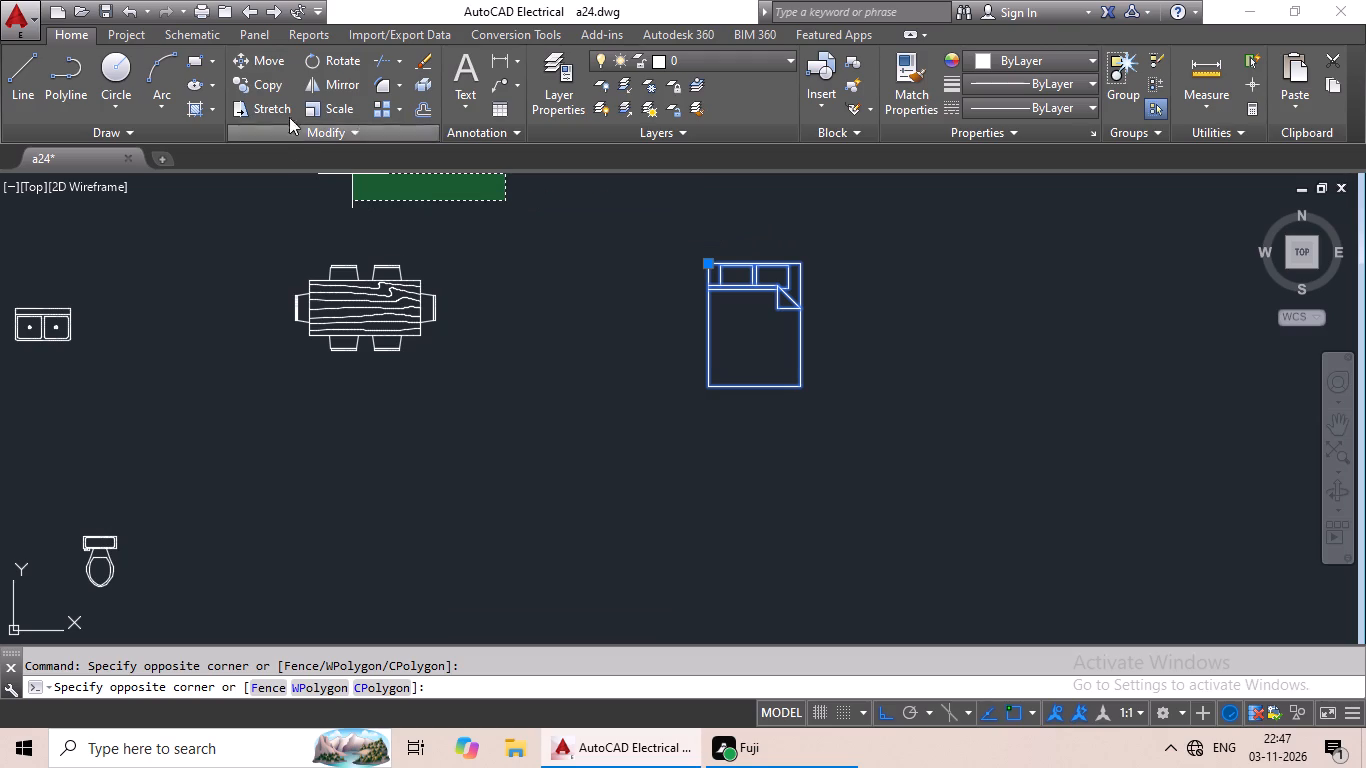
pyautogui.rightClick(273, 80)
pyautogui.moveTo(273, 80); pyautogui.dragTo(285, 83, button='right')
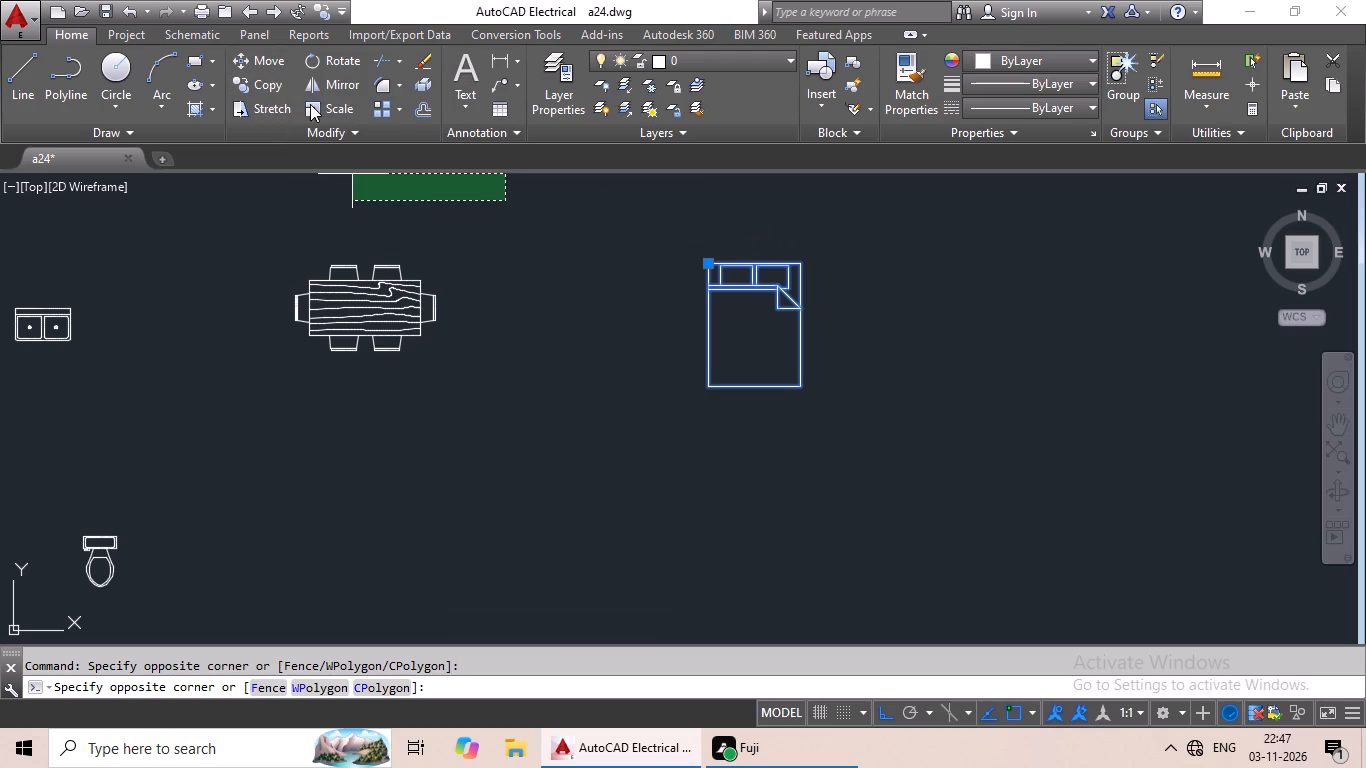
pyautogui.click(310, 108)
pyautogui.scroll(1, 770, 266)
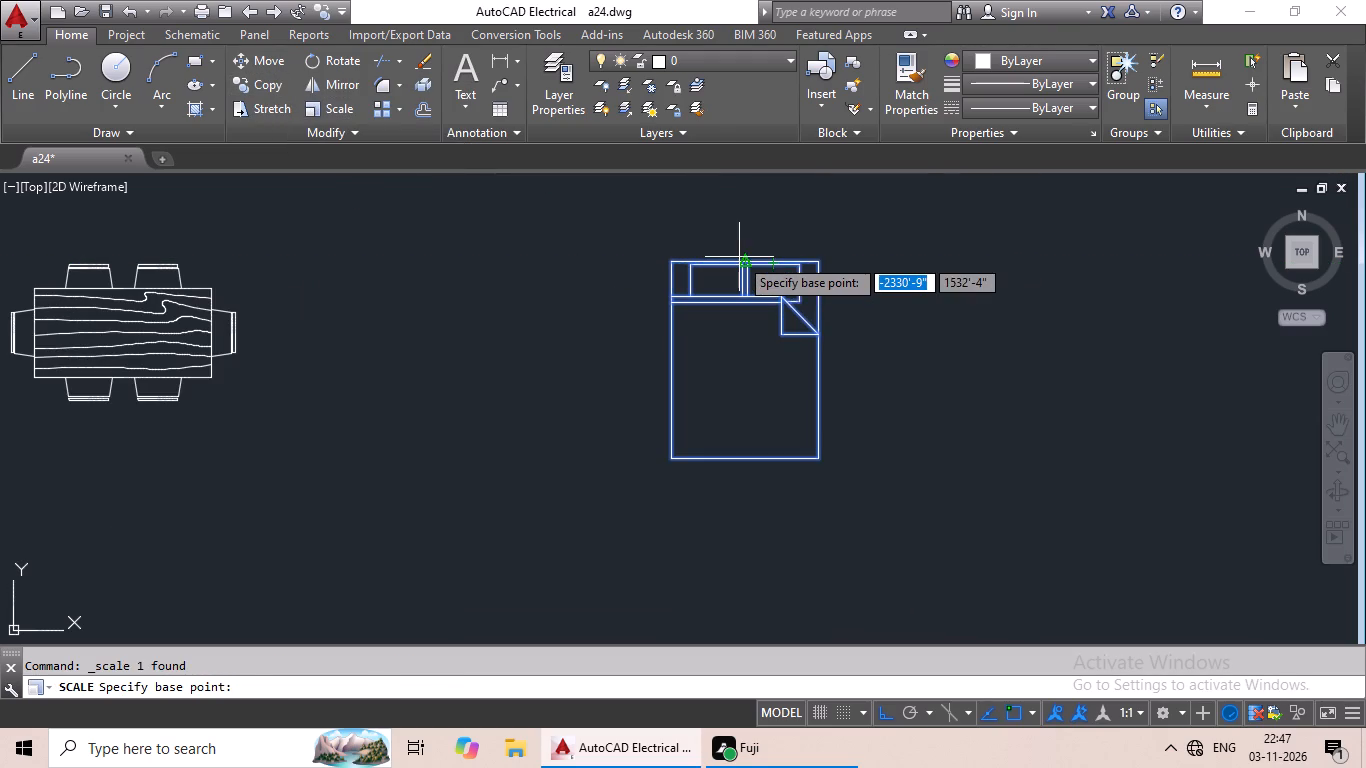
pyautogui.click(739, 257)
pyautogui.click(343, 686)
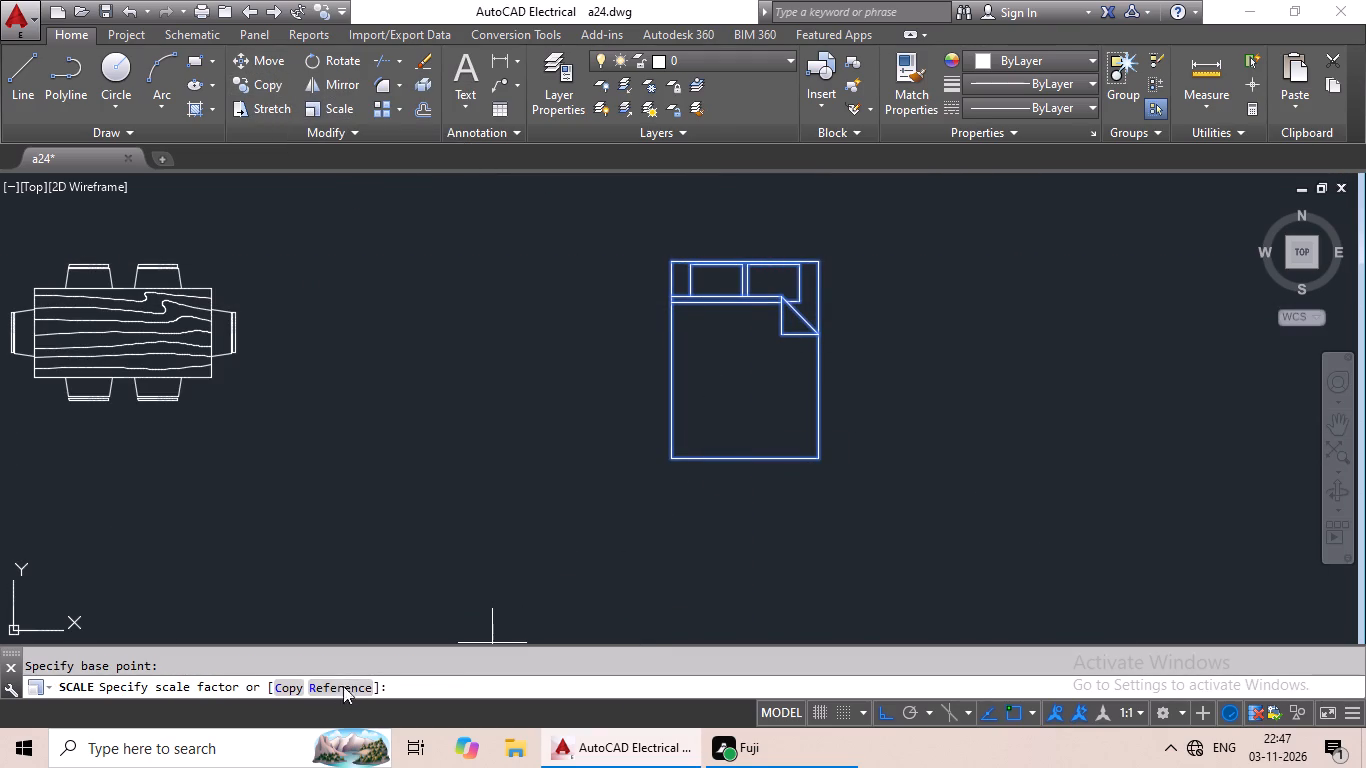
pyautogui.click(746, 260)
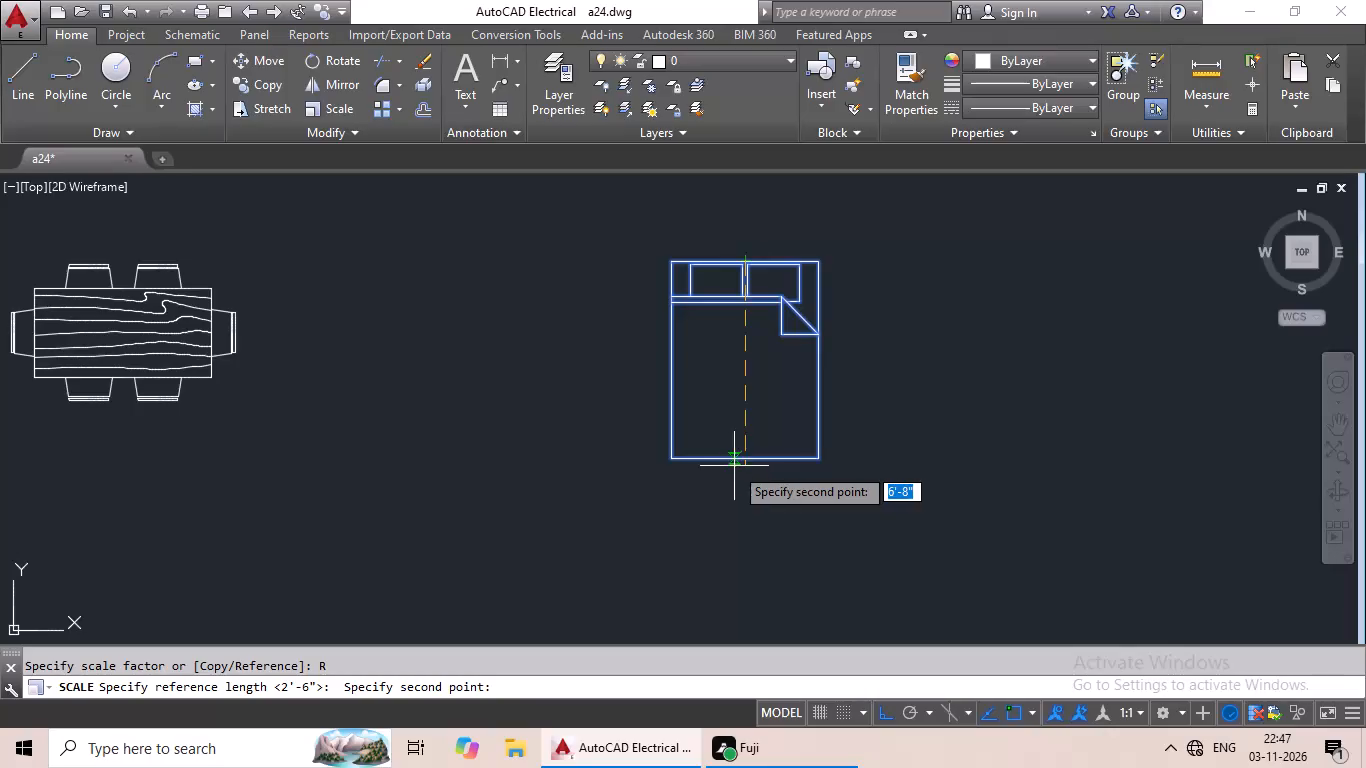
# Scale the queen bed by reference, taking its full 6'-8" length as the reference and picking a new length of about 3'-2".
pyautogui.click(742, 461)
pyautogui.click(762, 356)
# Copy the scaled queen bed to the clipboard and paste it into the upper-left corner of the plan's top-left room.
pyautogui.moveTo(902, 260); pyautogui.dragTo(722, 240)
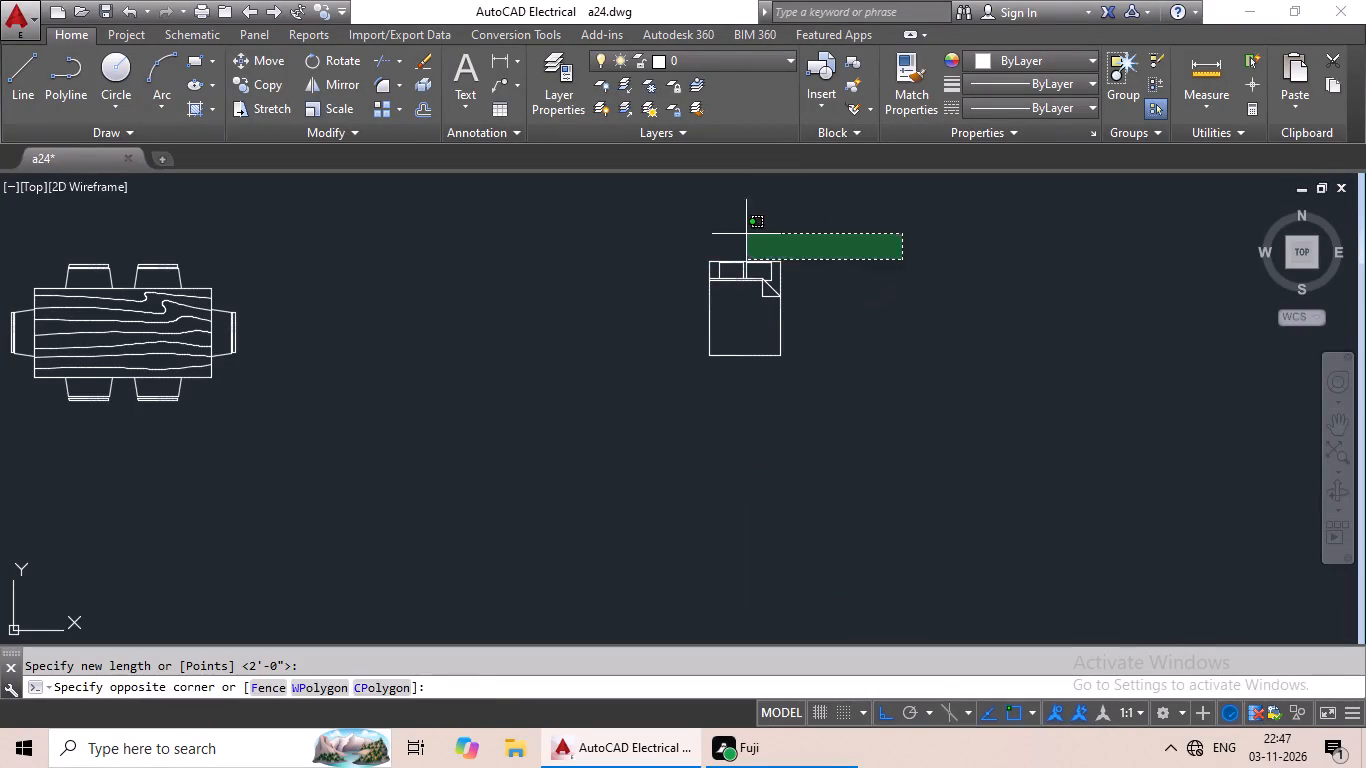
pyautogui.moveTo(722, 240); pyautogui.dragTo(914, 453)
pyautogui.hotkey('ctrl', 'c')
pyautogui.hotkey('ctrl', 'v')
pyautogui.keyDown('ctrl'); pyautogui.scroll(-1, 716, 469); pyautogui.keyUp('ctrl')
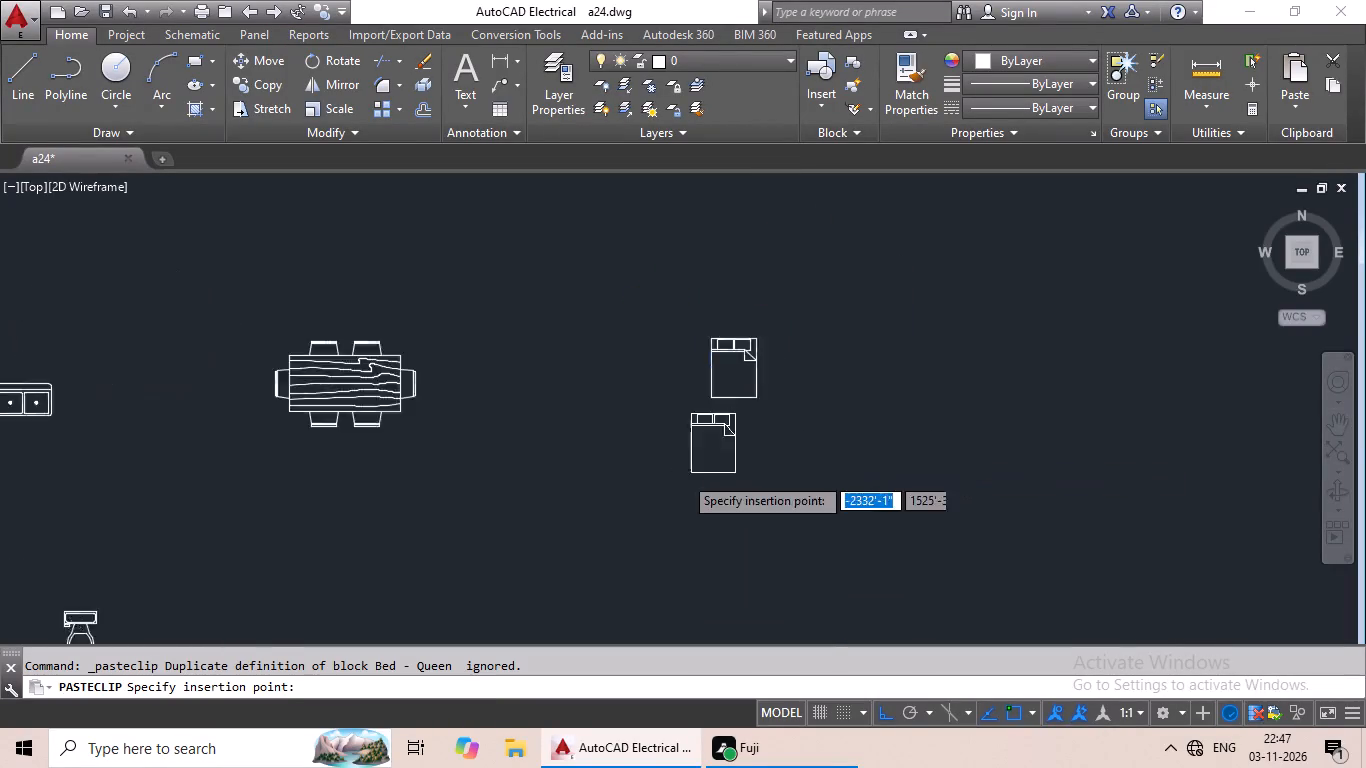
pyautogui.keyDown('ctrl'); pyautogui.scroll(-4, 681, 476); pyautogui.keyUp('ctrl')
pyautogui.moveTo(541, 495); pyautogui.dragTo(832, 467, button='middle')
pyautogui.scroll(4, 503, 360)
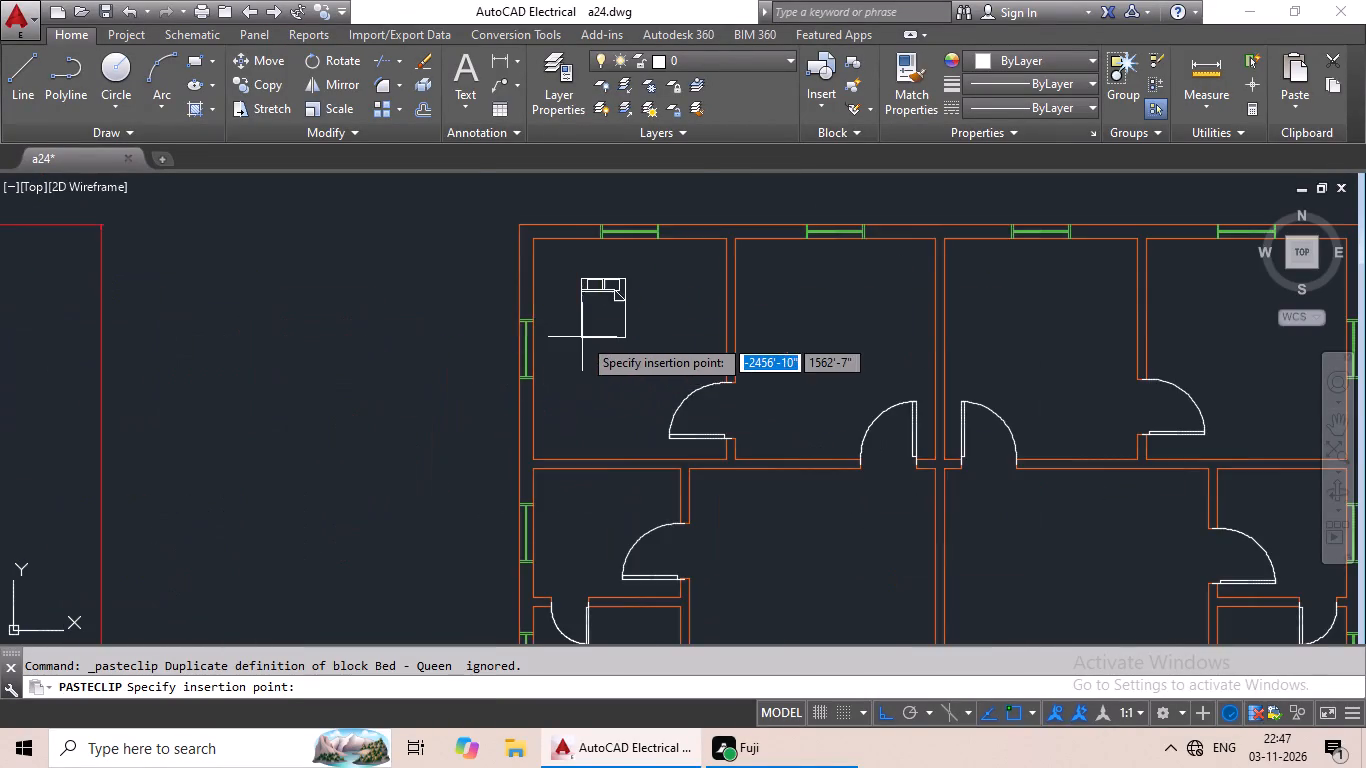
pyautogui.scroll(1, 582, 337)
pyautogui.moveTo(582, 337); pyautogui.dragTo(563, 419, button='middle')
pyautogui.scroll(1, 486, 365)
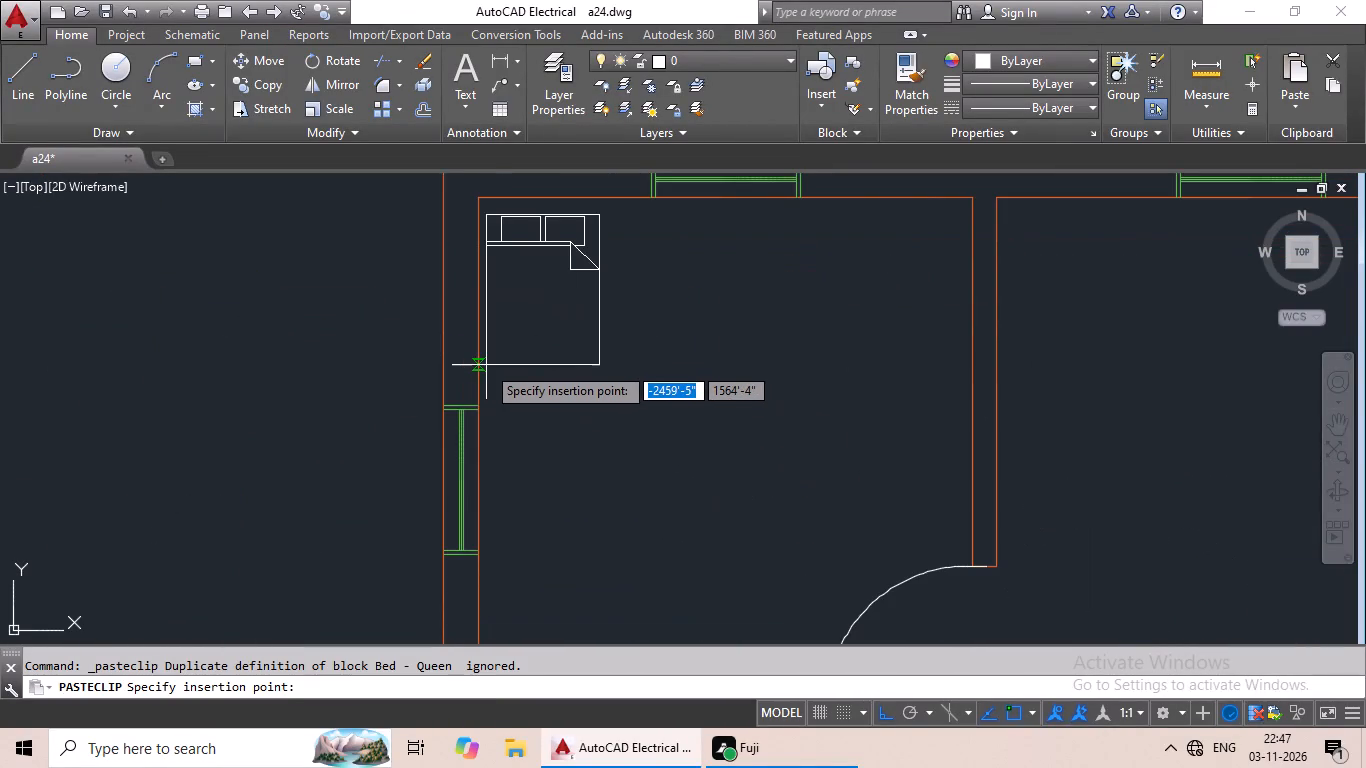
pyautogui.click(489, 361)
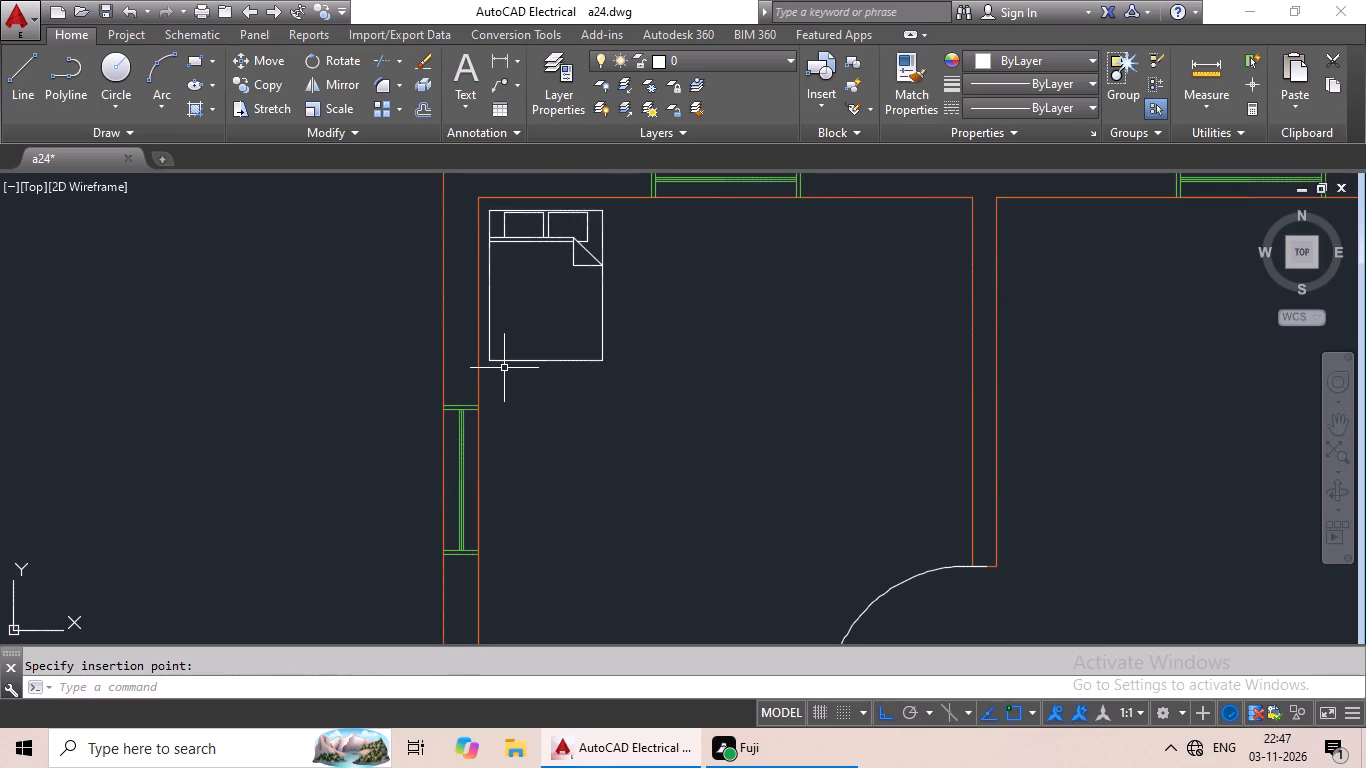
# Paste the bed into the upper-left corner of each of the other three rooms along the plan's top row.
pyautogui.hotkey('ctrl', 'v')
pyautogui.moveTo(1052, 448); pyautogui.dragTo(708, 515, button='middle')
pyautogui.scroll(-1, 725, 473)
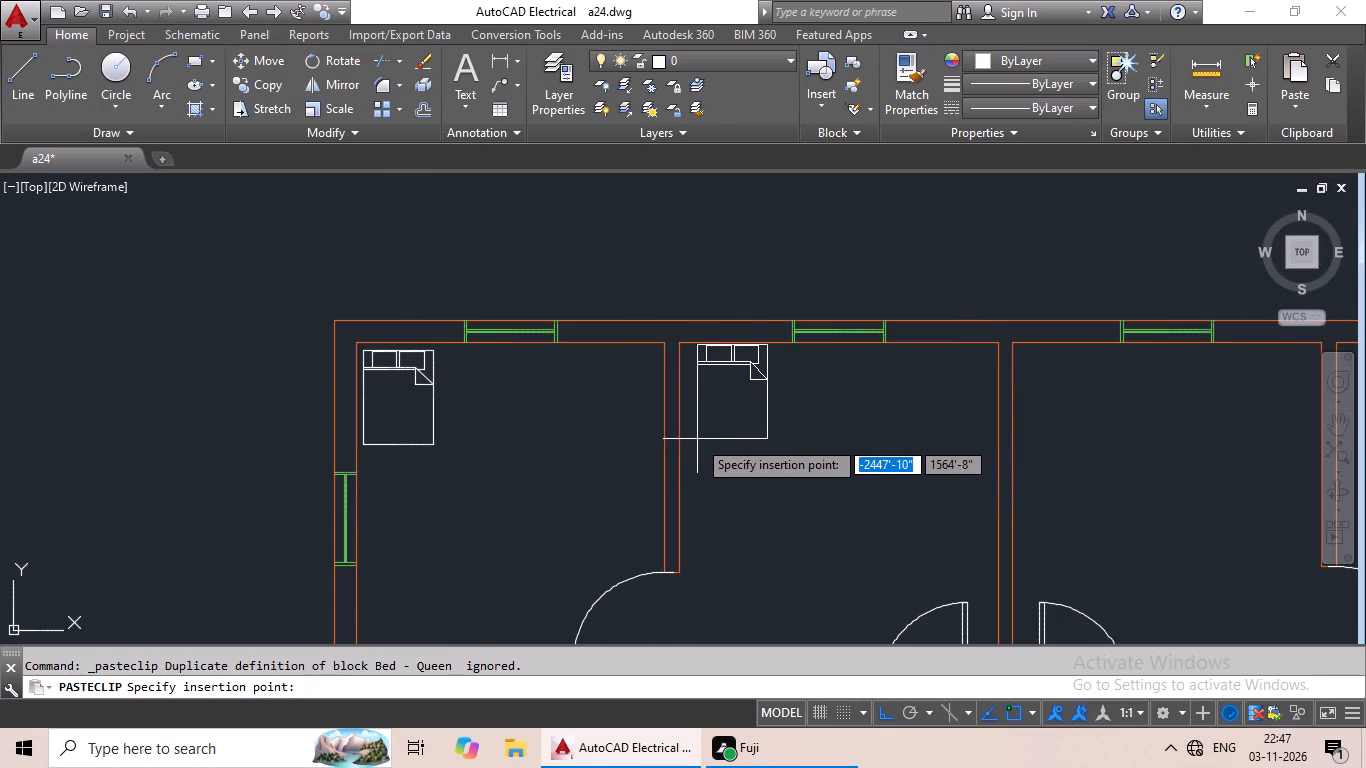
pyautogui.click(693, 444)
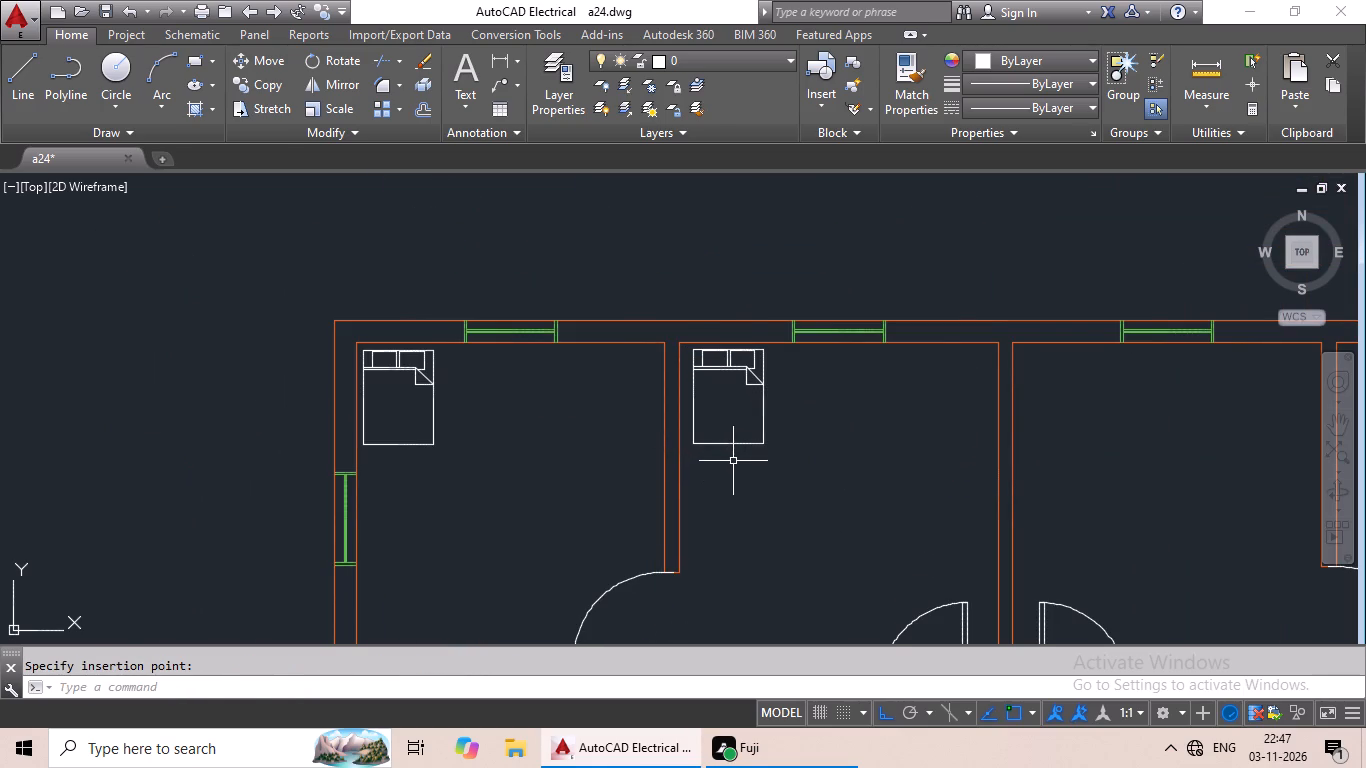
pyautogui.hotkey('ctrl', 'v')
pyautogui.keyDown('ctrl'); pyautogui.scroll(-2, 773, 479); pyautogui.keyUp('ctrl')
pyautogui.scroll(2, 892, 484)
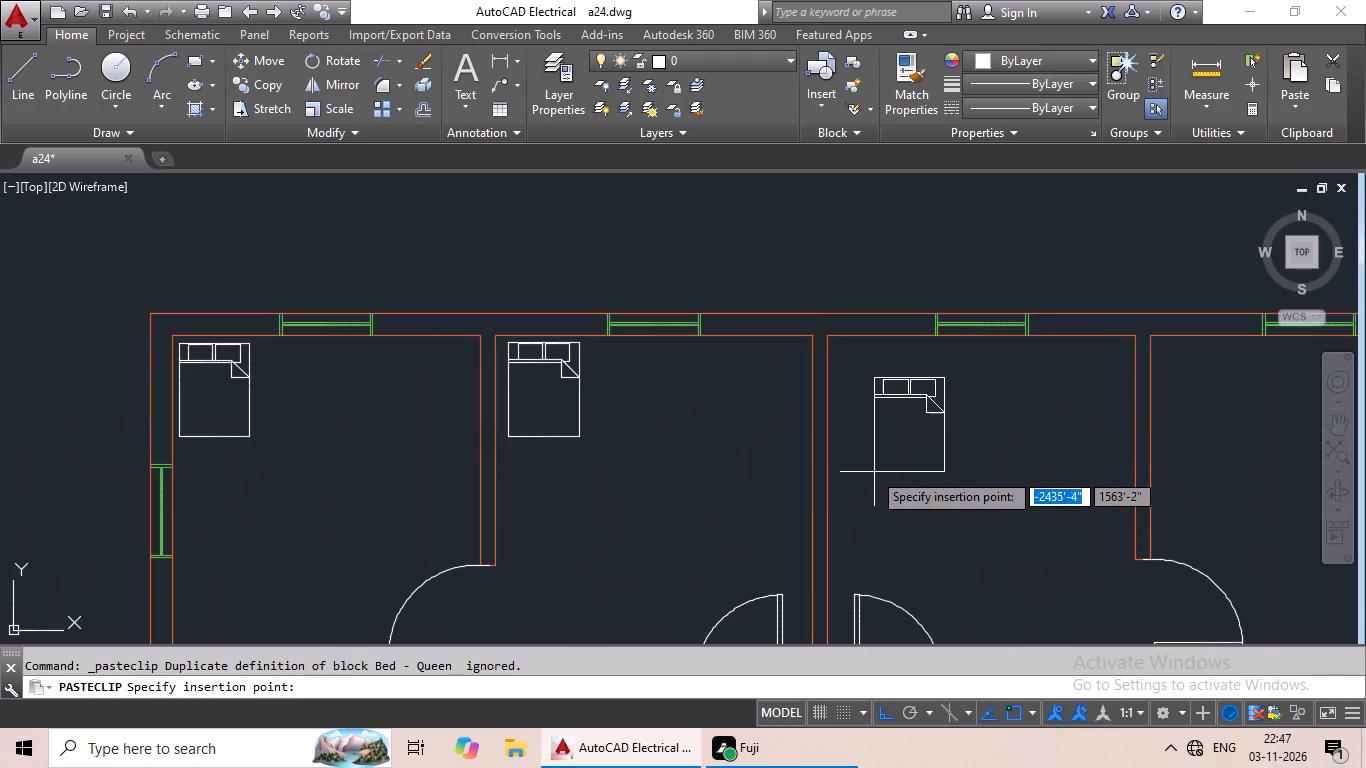
pyautogui.click(841, 436)
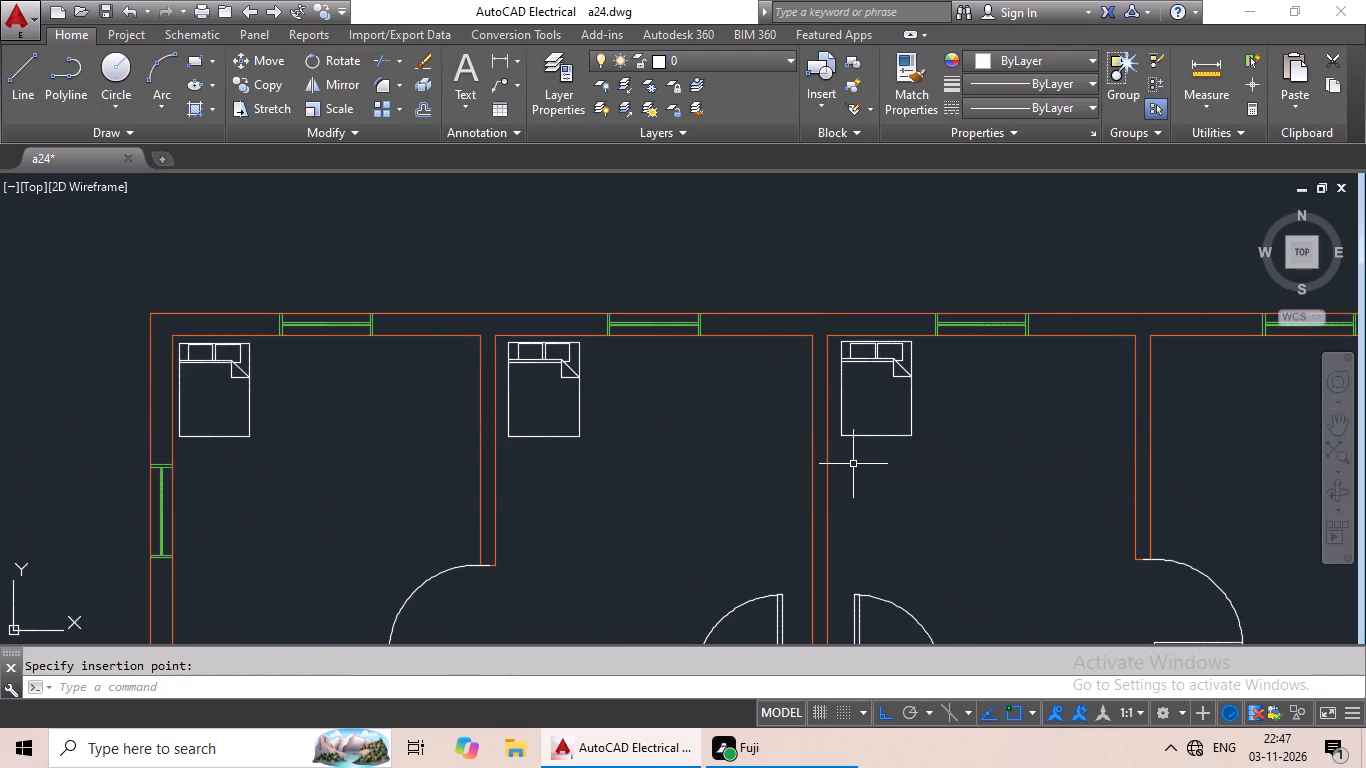
pyautogui.hotkey('ctrl', 'v')
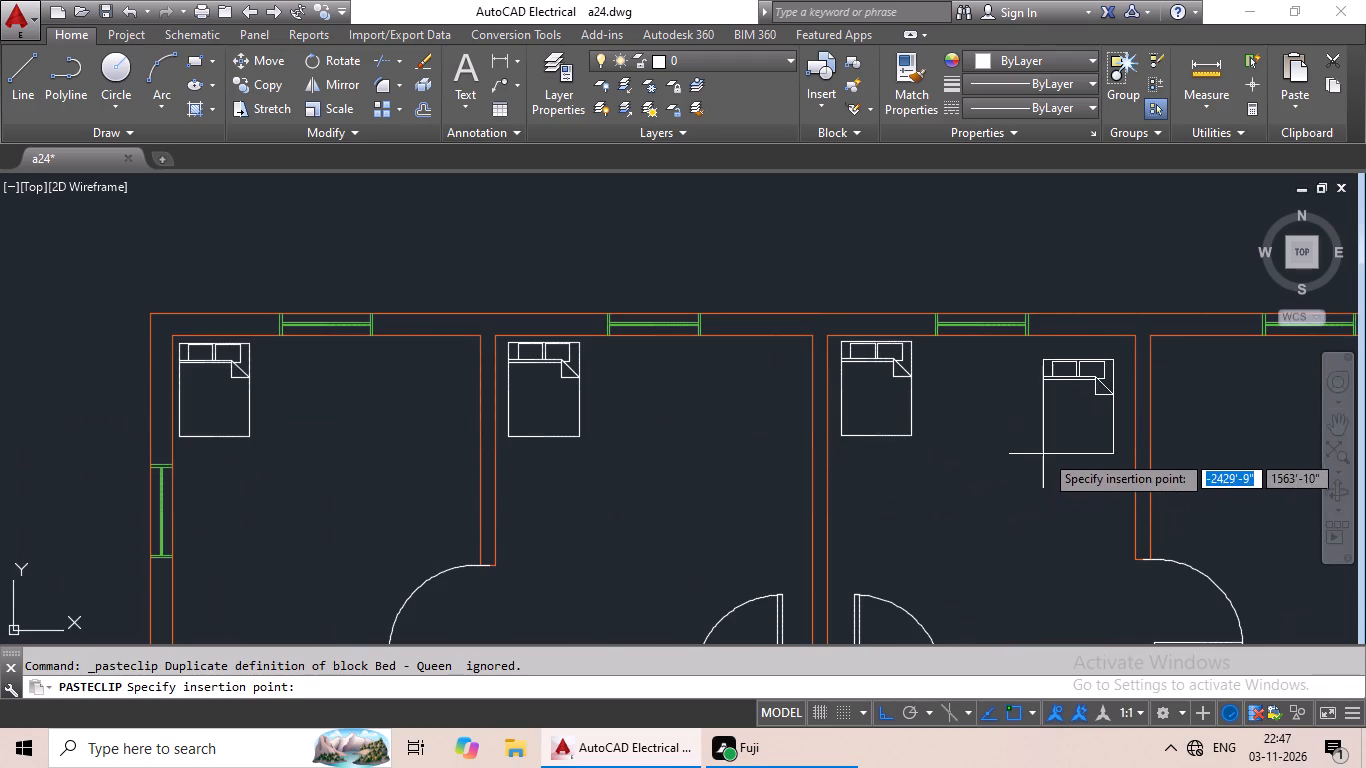
pyautogui.moveTo(1135, 455); pyautogui.dragTo(733, 498, button='middle')
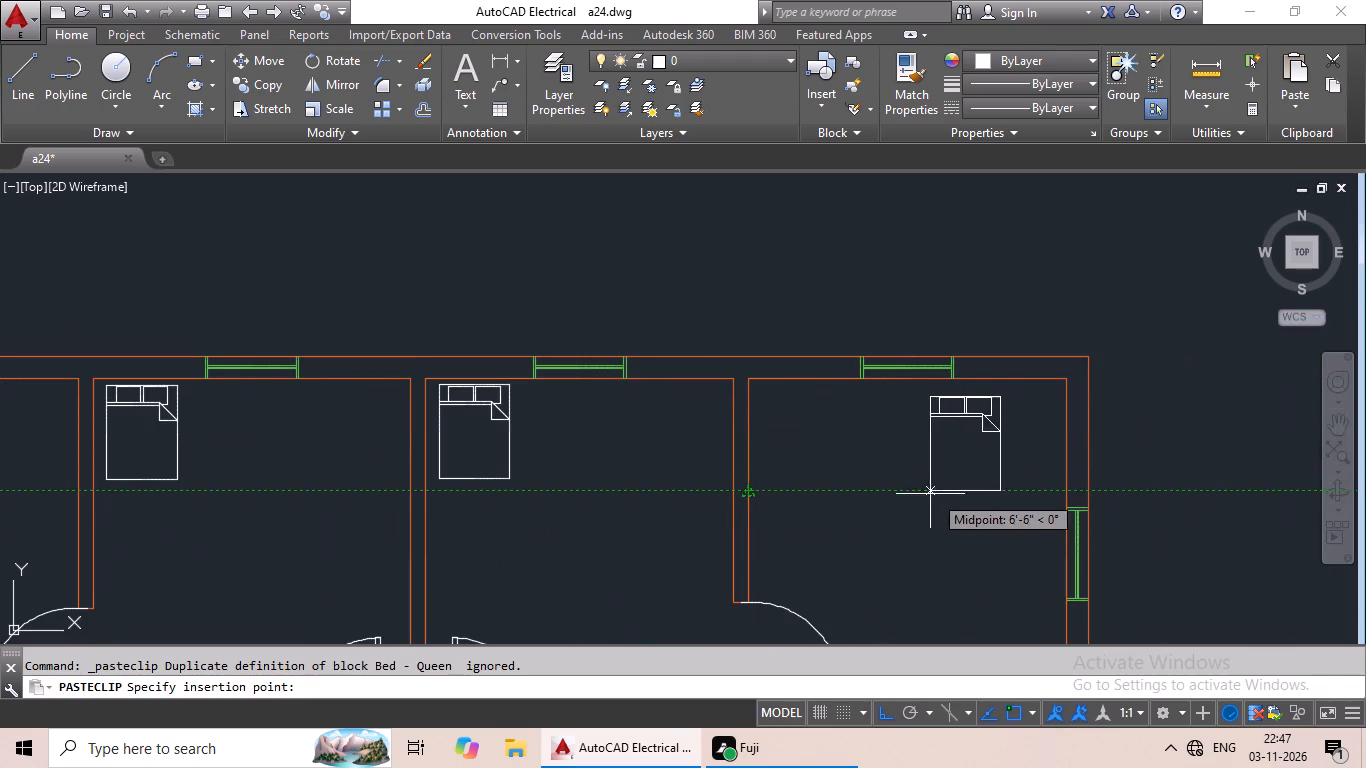
pyautogui.click(765, 479)
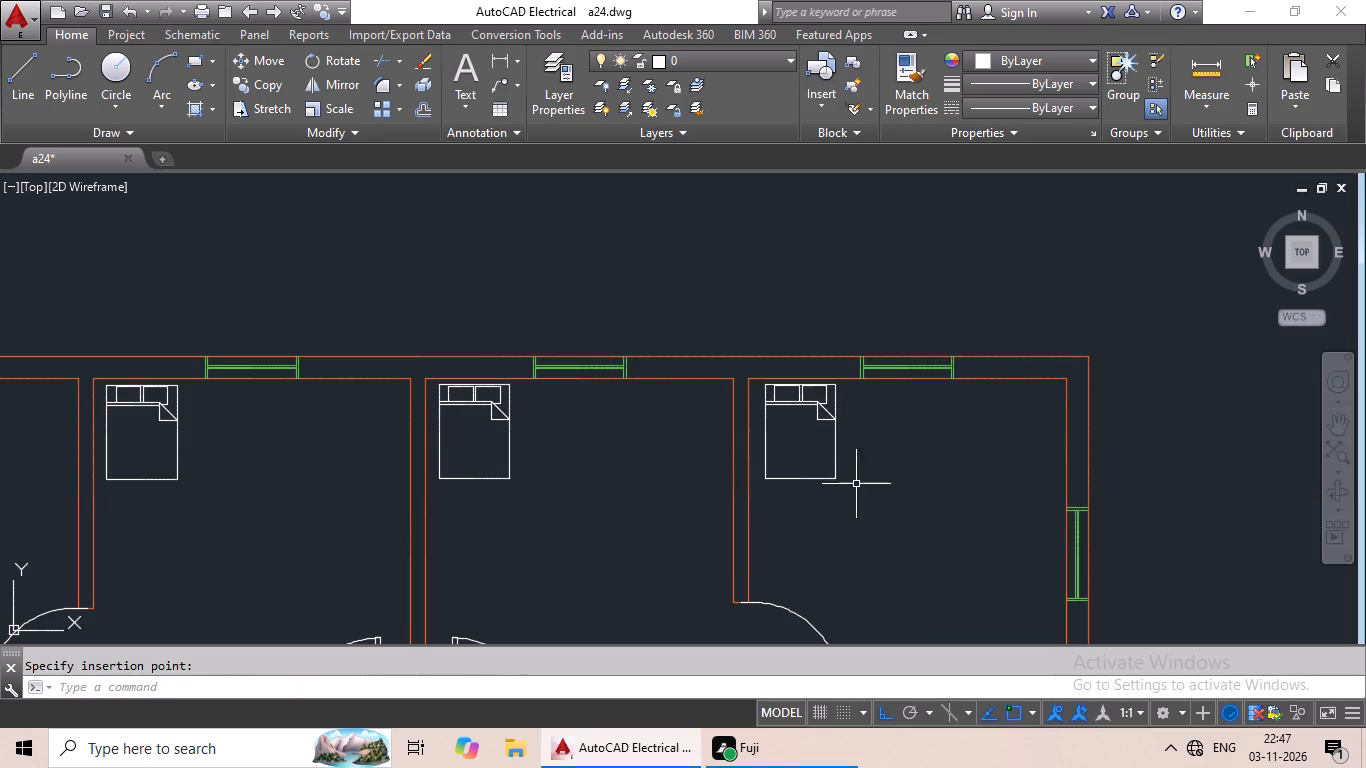
# Scale the range-oven block by reference, using its full 2'-6" width as the reference and picking a new width of about 1'-0".
pyautogui.scroll(-2, 867, 481)
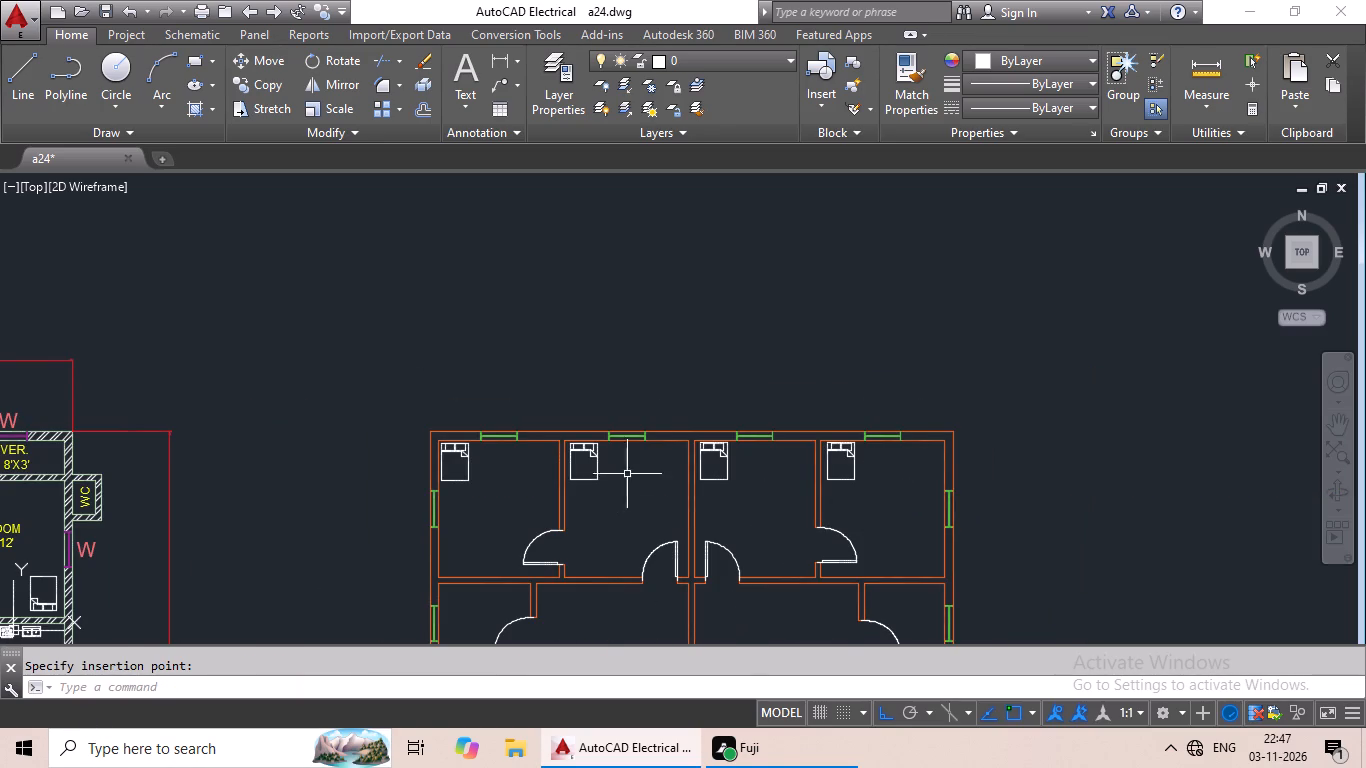
pyautogui.scroll(-1, 667, 459)
pyautogui.moveTo(673, 470); pyautogui.dragTo(757, 276, button='middle')
pyautogui.moveTo(853, 427); pyautogui.dragTo(718, 406, button='middle')
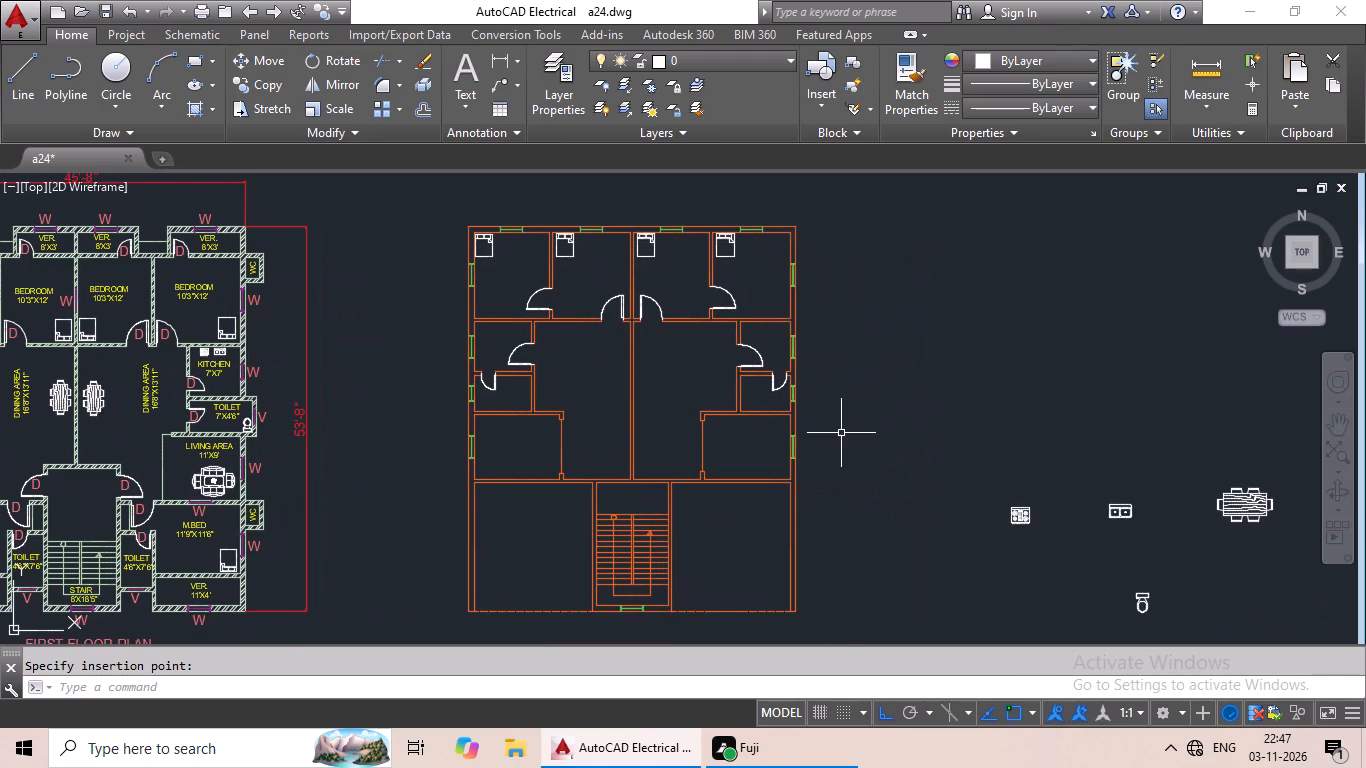
pyautogui.moveTo(842, 434); pyautogui.dragTo(994, 374, button='middle')
pyautogui.moveTo(1047, 358); pyautogui.dragTo(824, 362, button='middle')
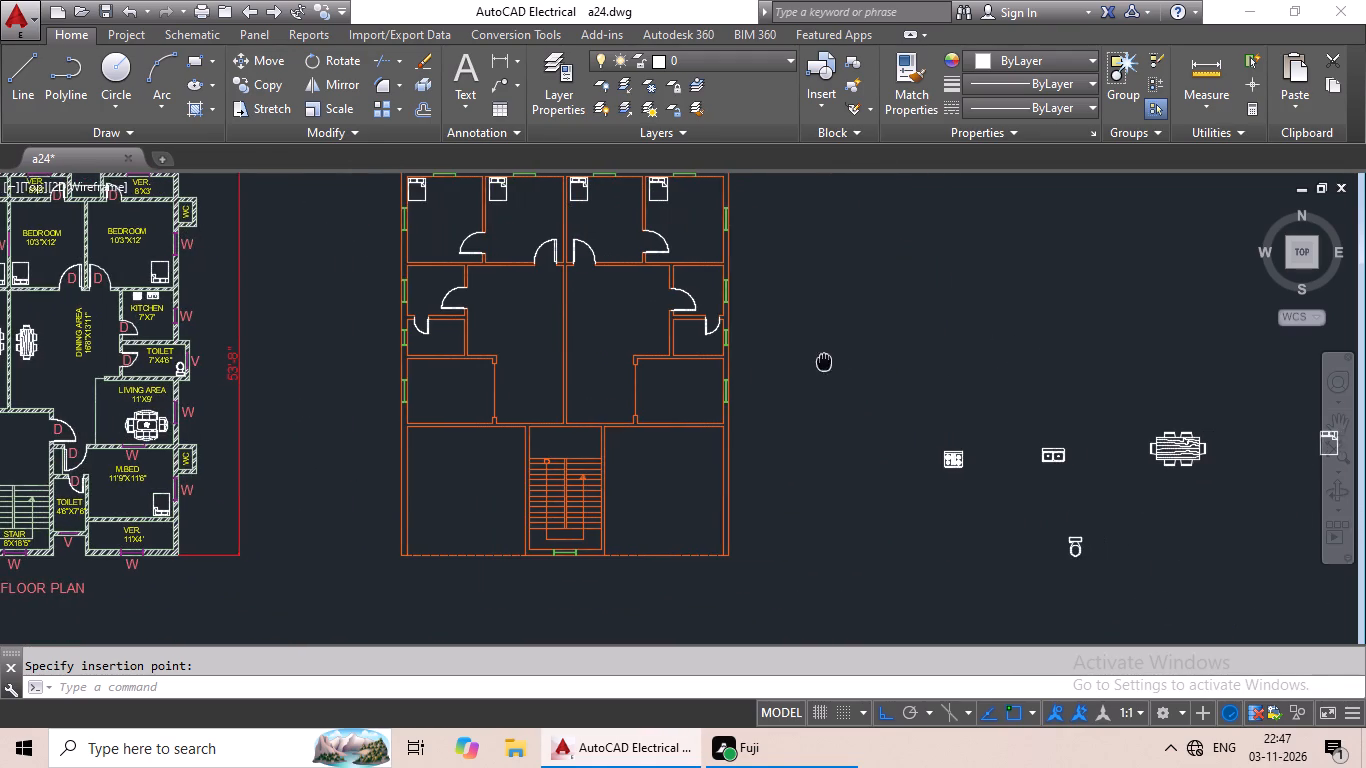
pyautogui.moveTo(869, 378); pyautogui.dragTo(706, 330, button='middle')
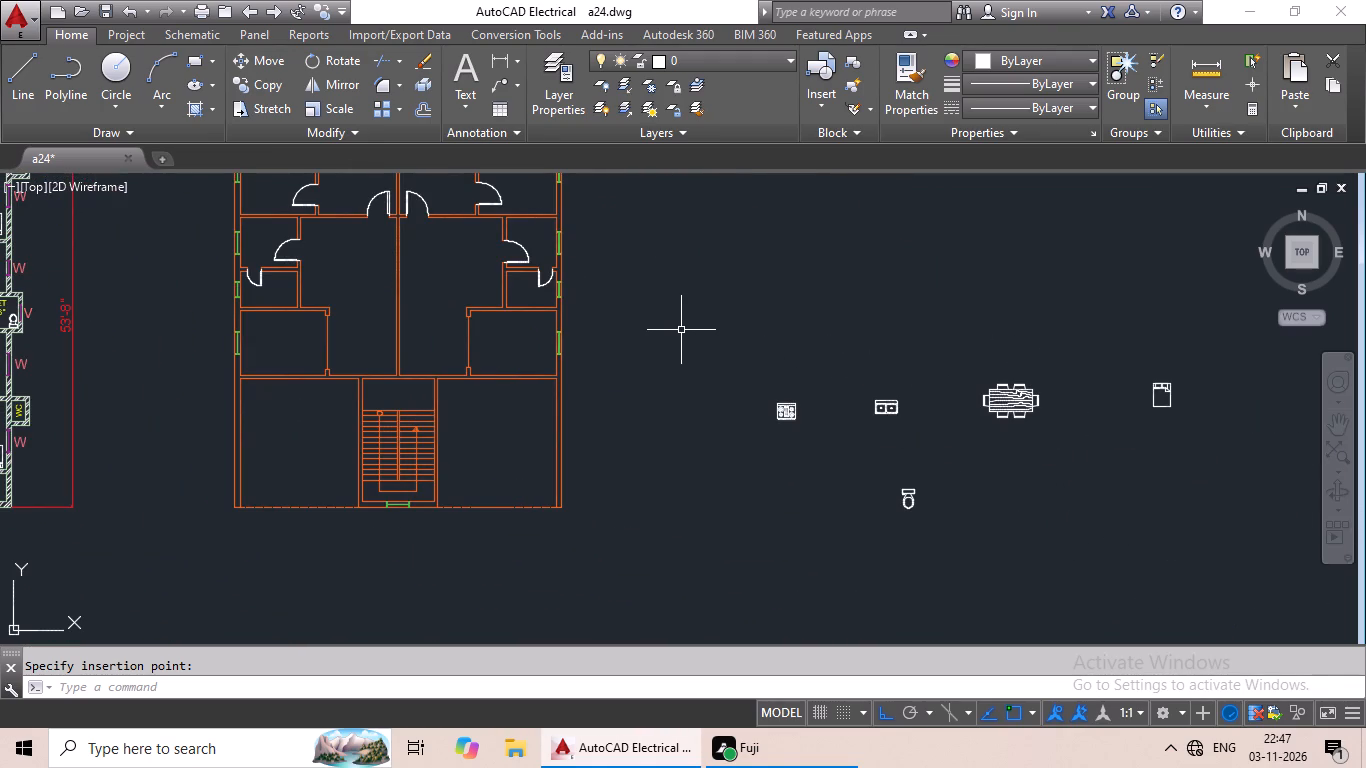
pyautogui.moveTo(926, 364); pyautogui.dragTo(699, 286, button='middle')
pyautogui.scroll(3, 599, 319)
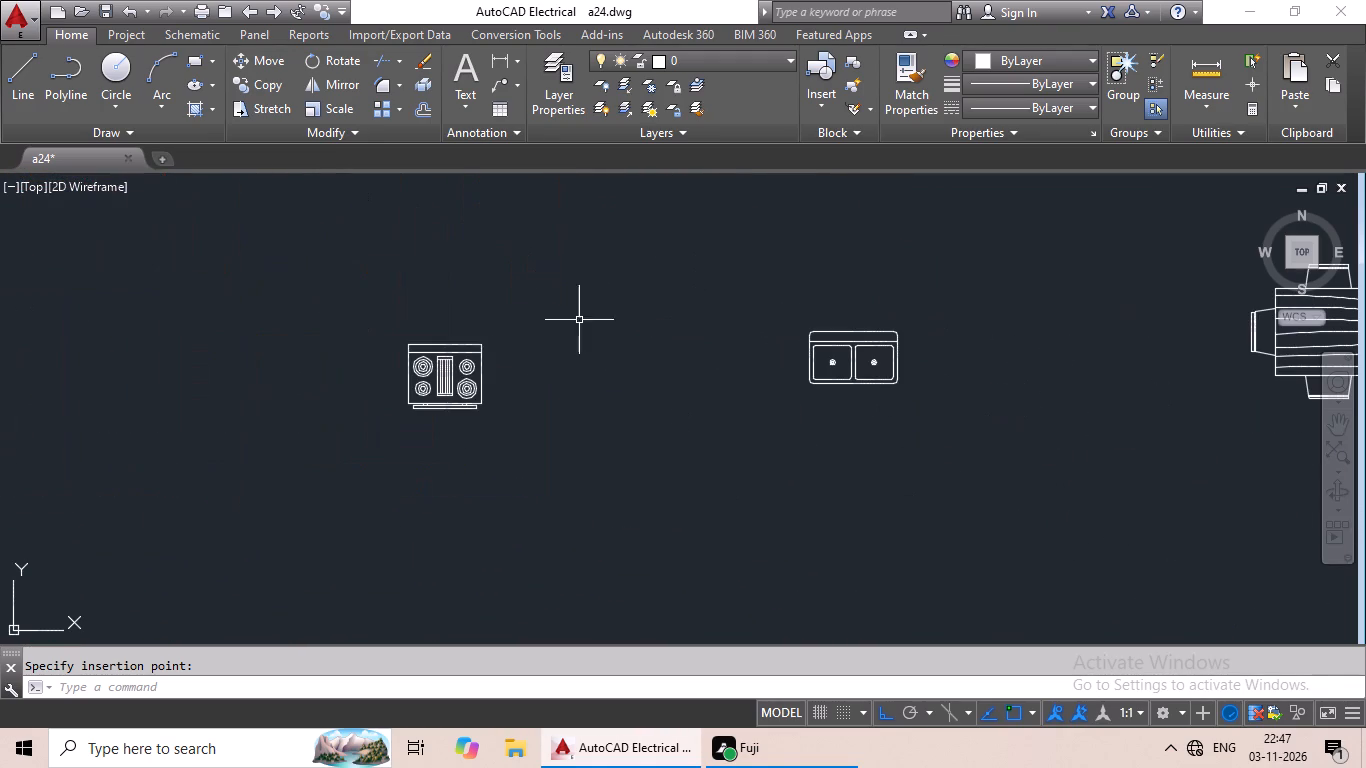
pyautogui.click(406, 393)
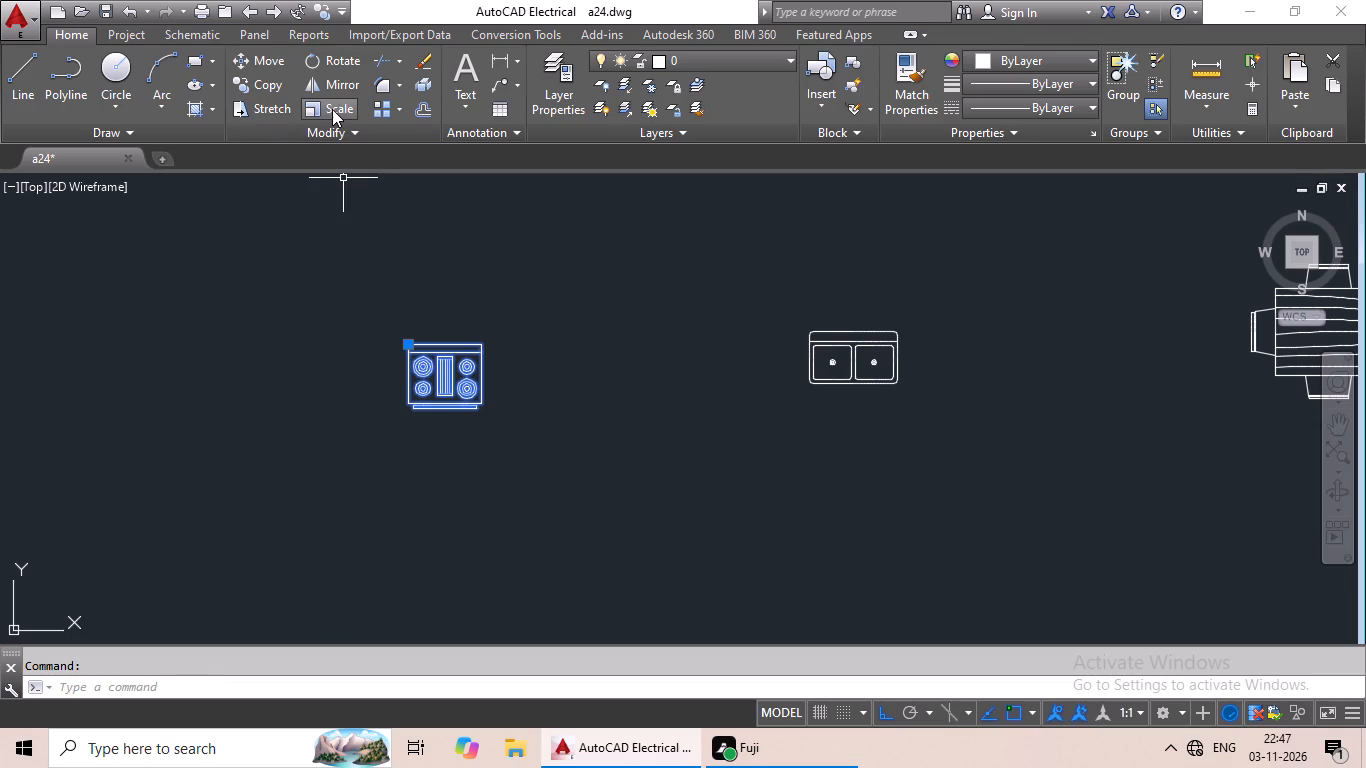
pyautogui.click(332, 109)
pyautogui.scroll(3, 430, 303)
pyautogui.moveTo(425, 338); pyautogui.dragTo(457, 297, button='middle')
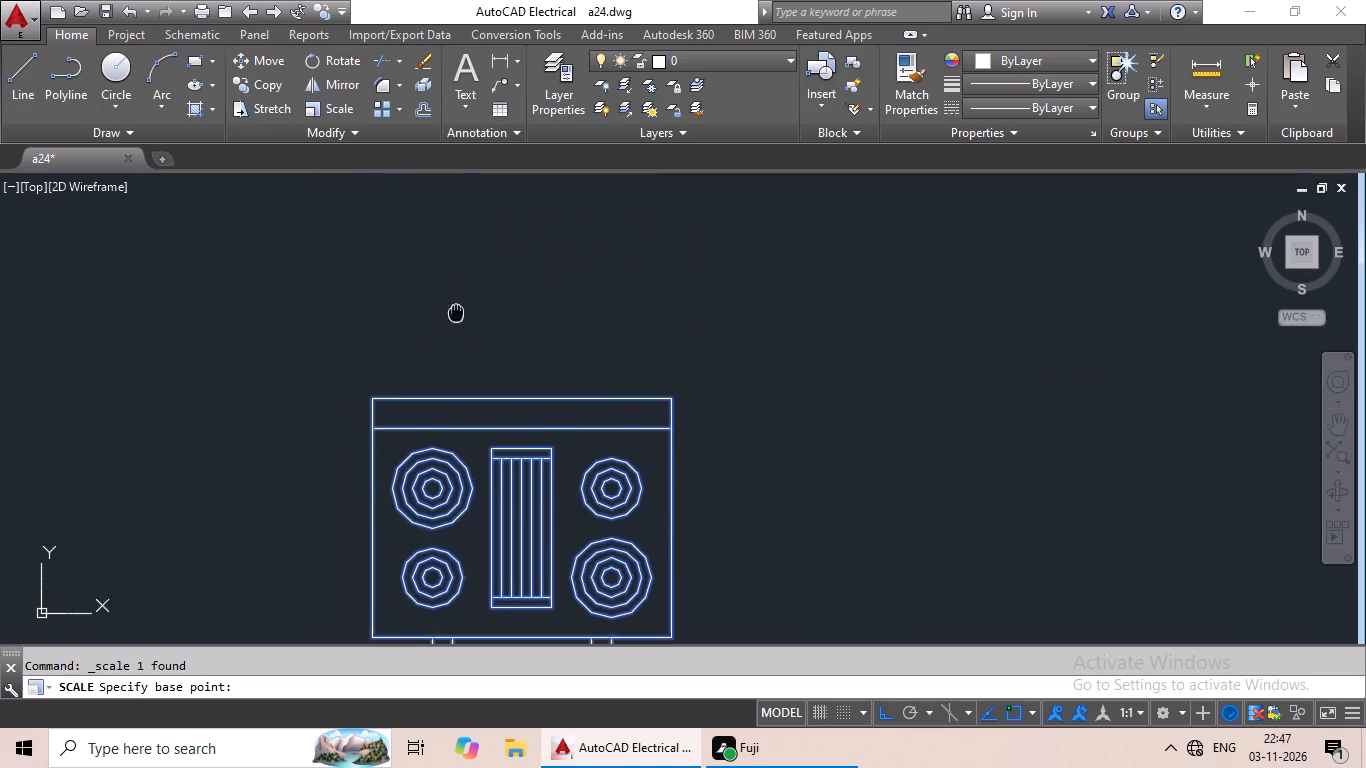
pyautogui.moveTo(457, 297); pyautogui.dragTo(463, 165, button='middle')
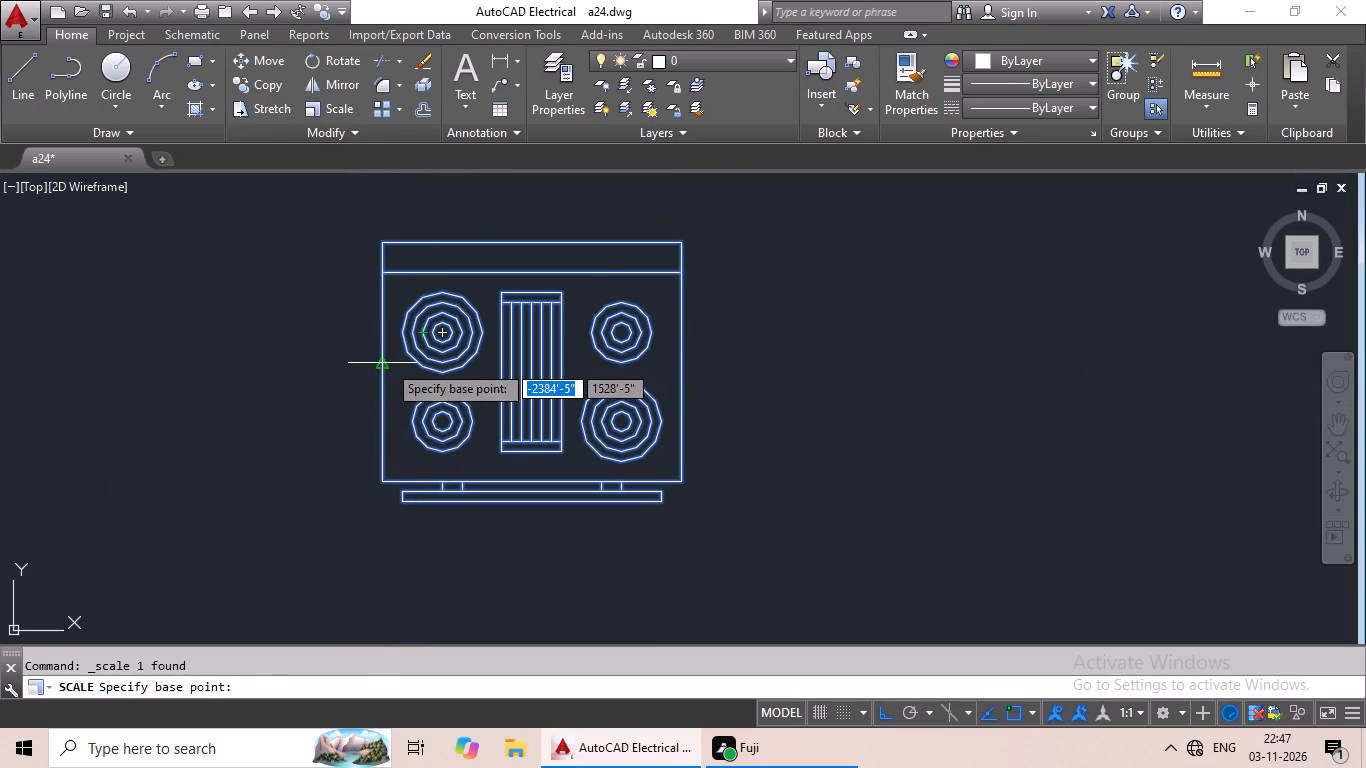
pyautogui.click(387, 362)
pyautogui.click(327, 683)
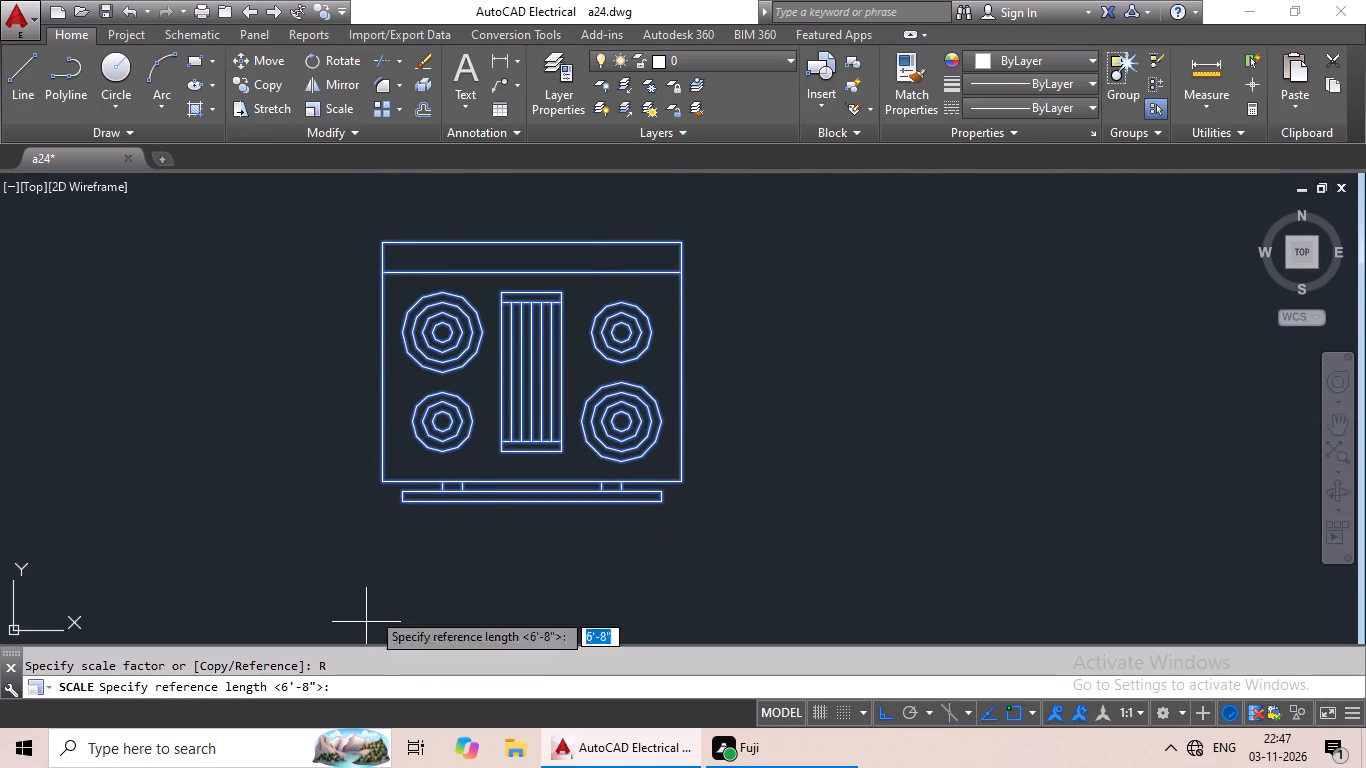
pyautogui.click(382, 364)
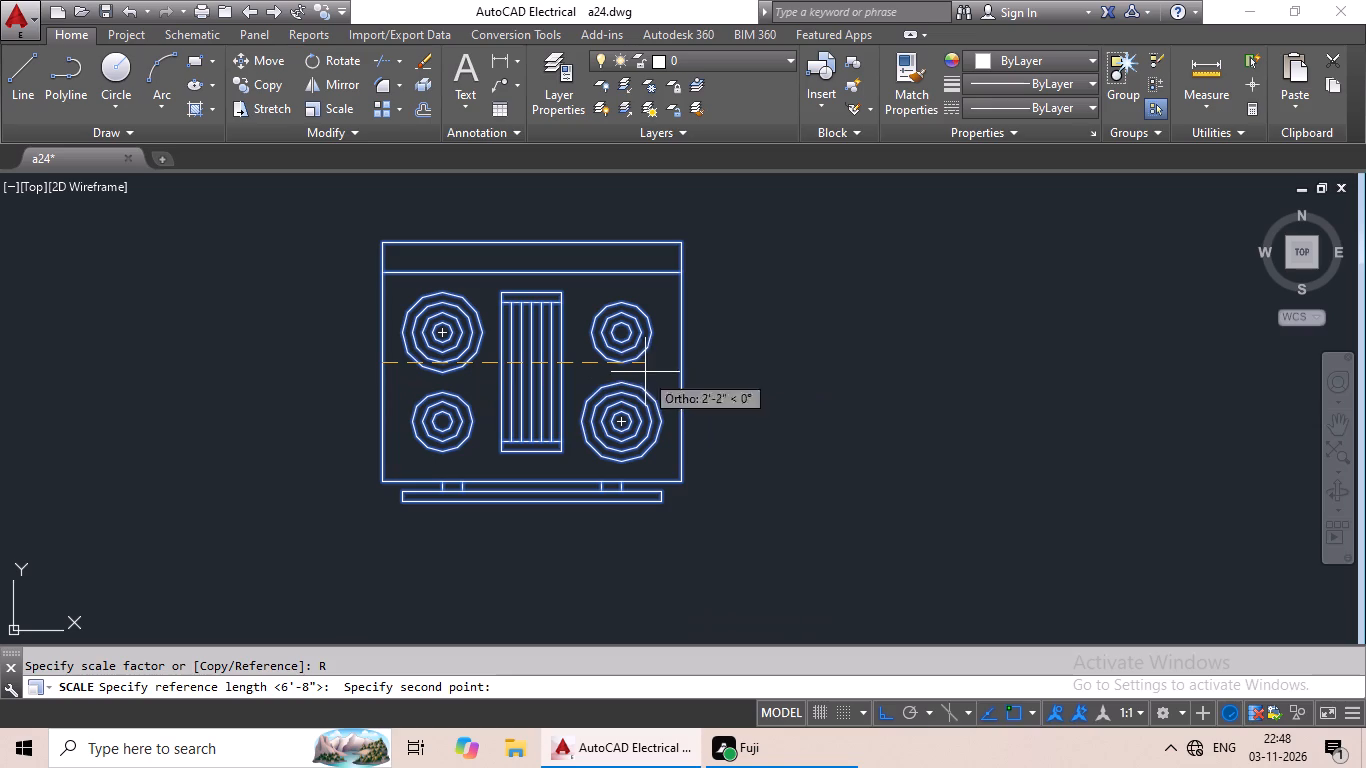
pyautogui.click(683, 362)
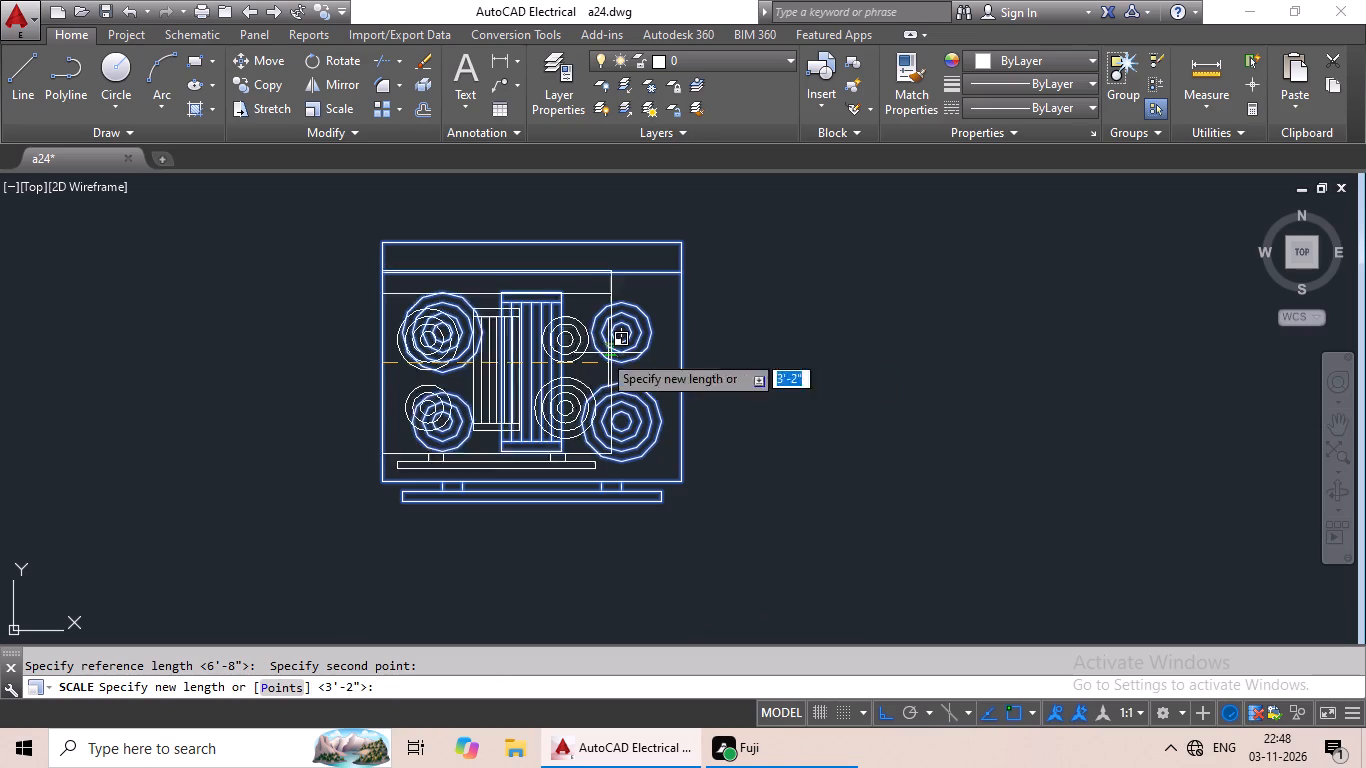
pyautogui.click(500, 361)
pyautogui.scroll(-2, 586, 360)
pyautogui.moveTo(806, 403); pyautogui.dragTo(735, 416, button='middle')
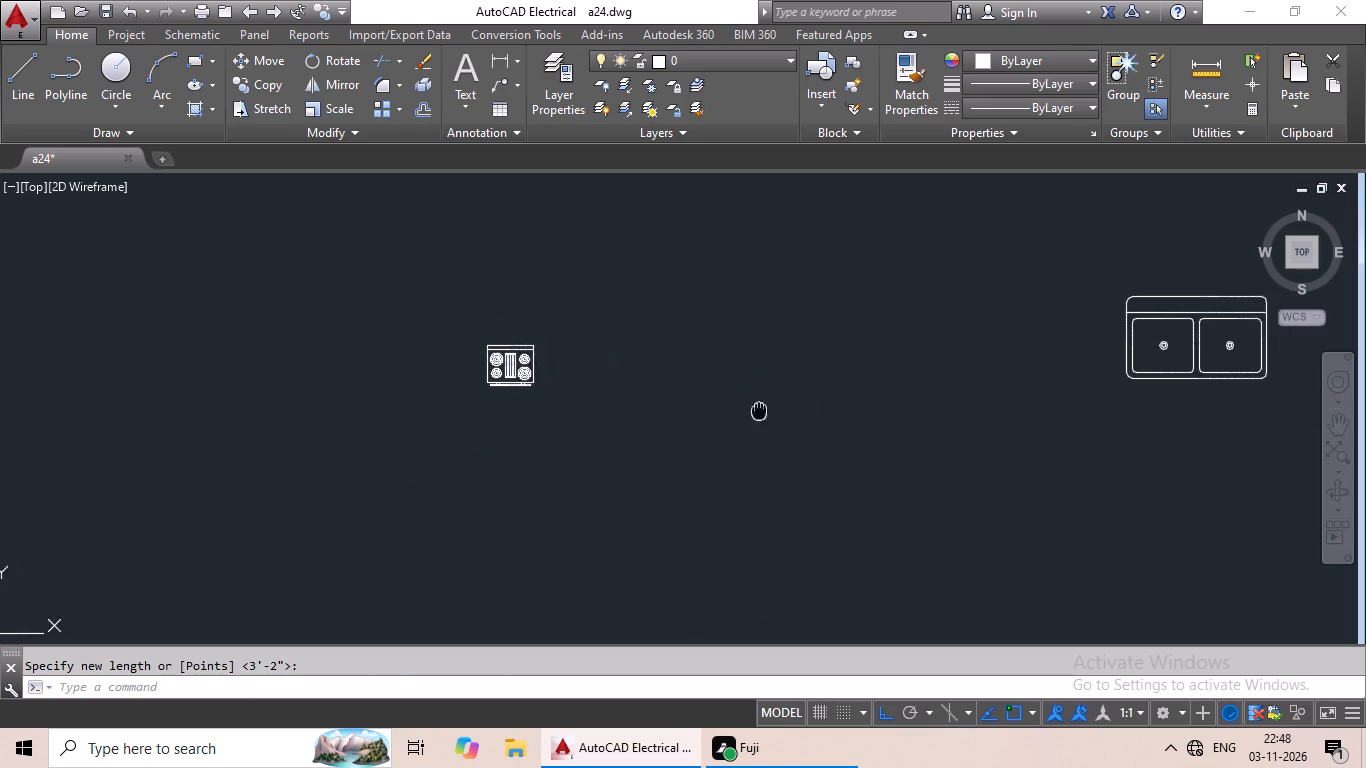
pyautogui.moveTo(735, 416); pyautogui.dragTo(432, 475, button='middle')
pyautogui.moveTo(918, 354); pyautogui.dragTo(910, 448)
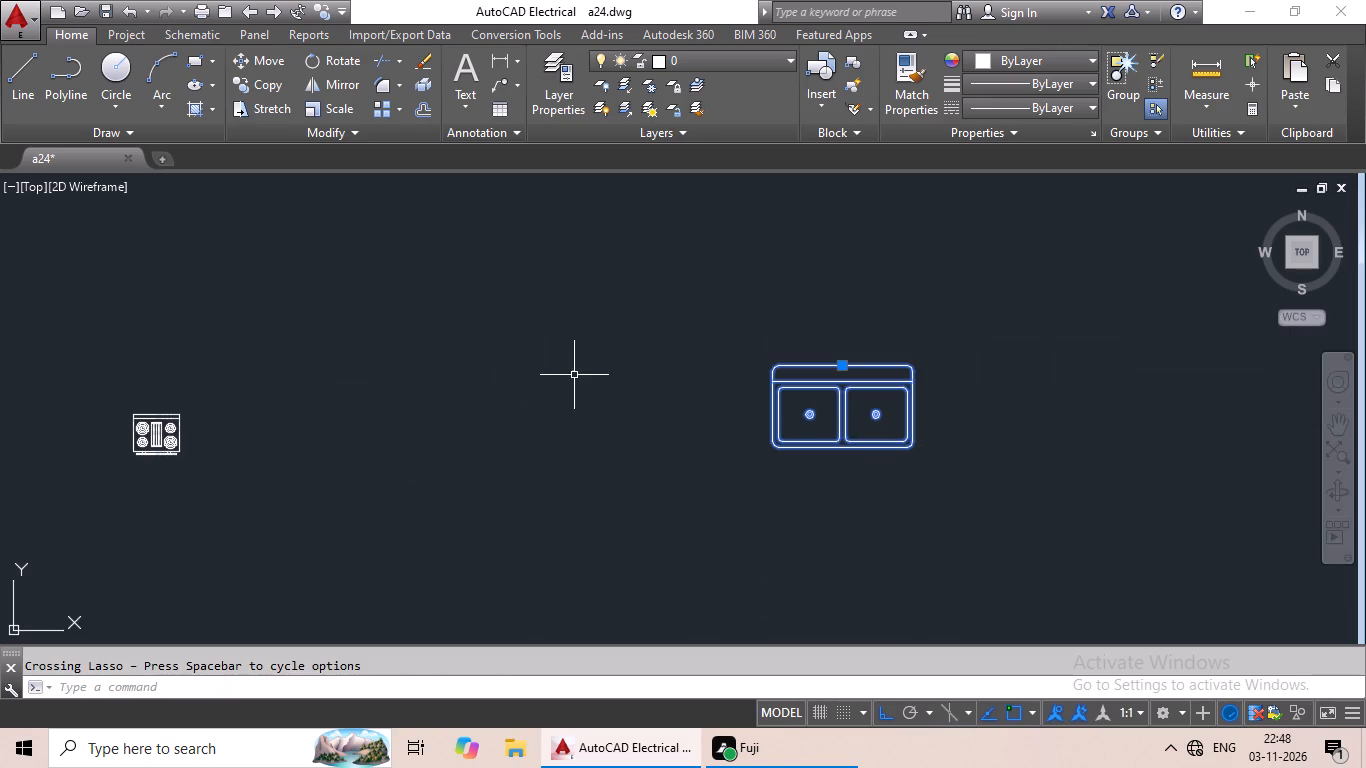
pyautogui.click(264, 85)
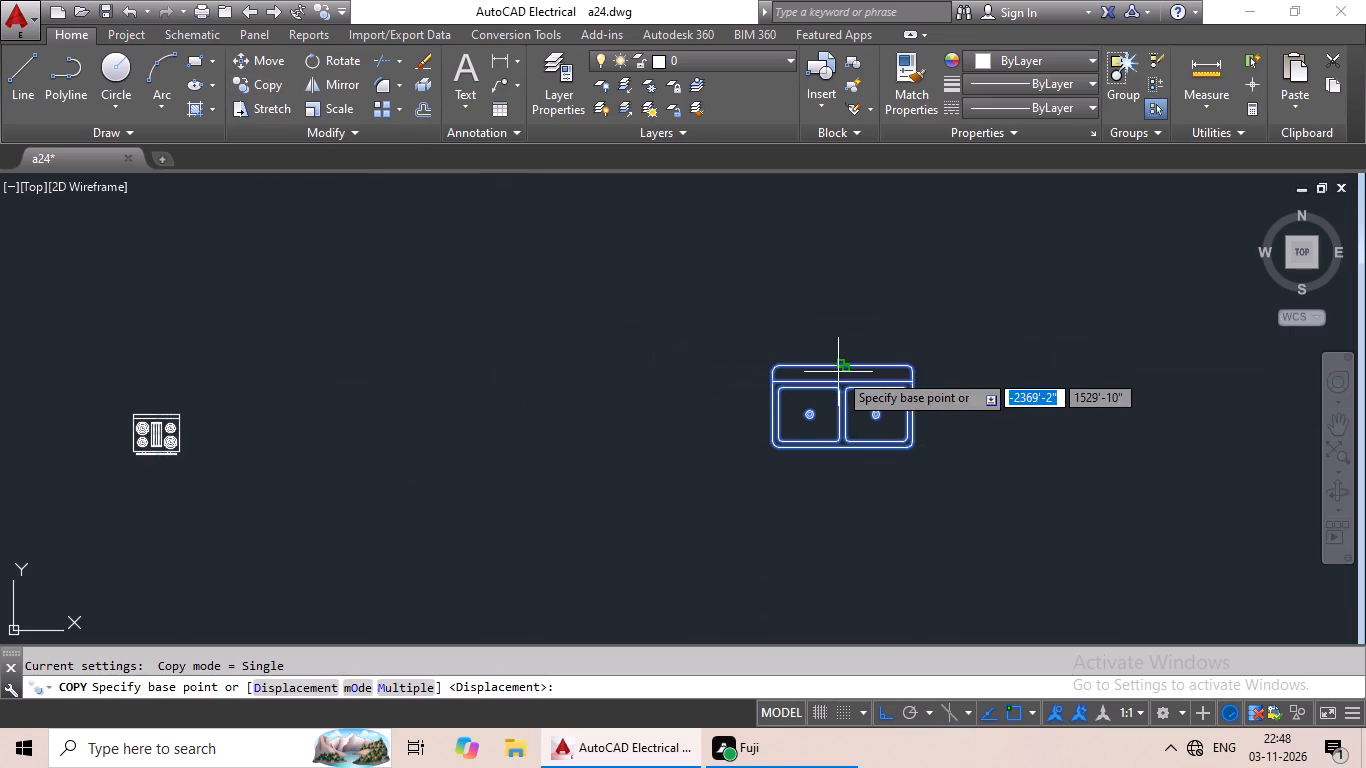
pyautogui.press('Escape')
# Scale the double-bowl sink by reference from its side edge, using its full 3'-0" width and picking a new width about half that.
pyautogui.moveTo(966, 359); pyautogui.dragTo(844, 496)
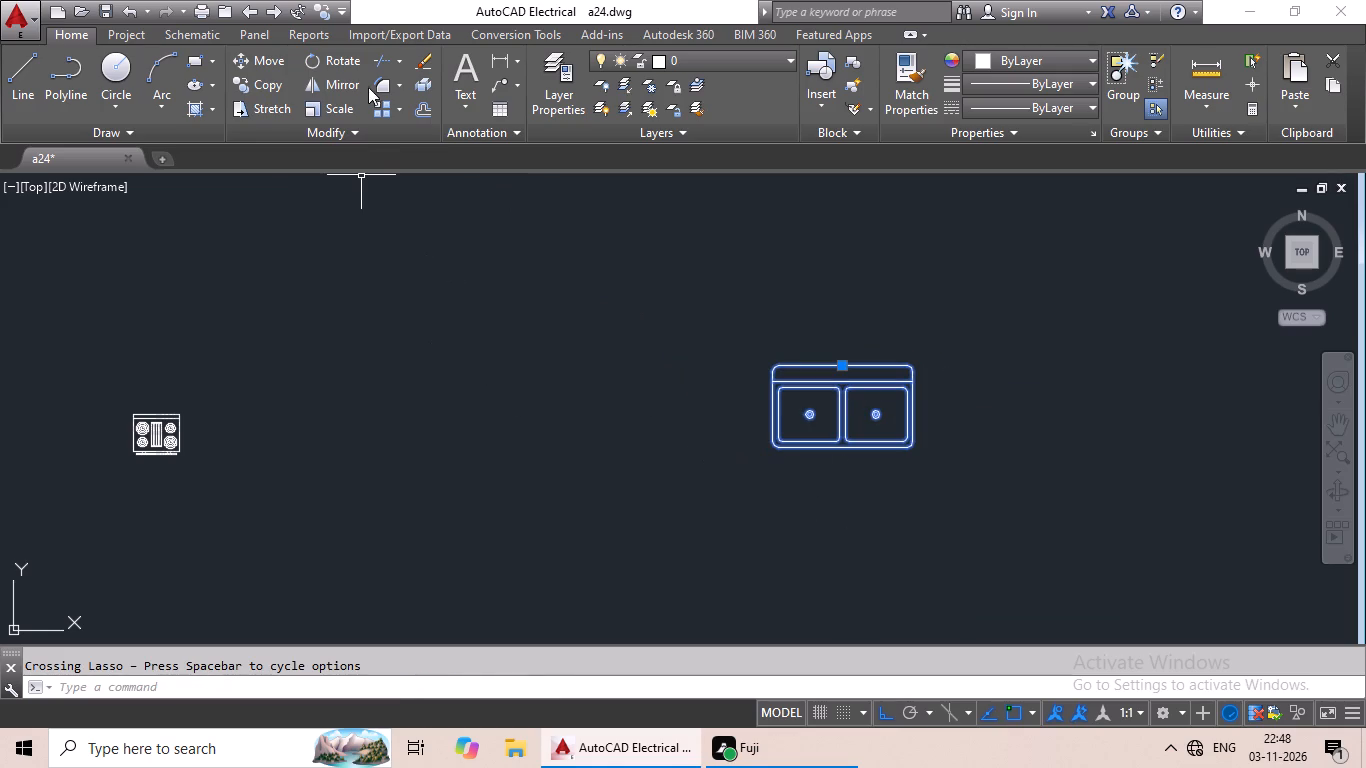
pyautogui.click(327, 114)
pyautogui.scroll(2, 880, 378)
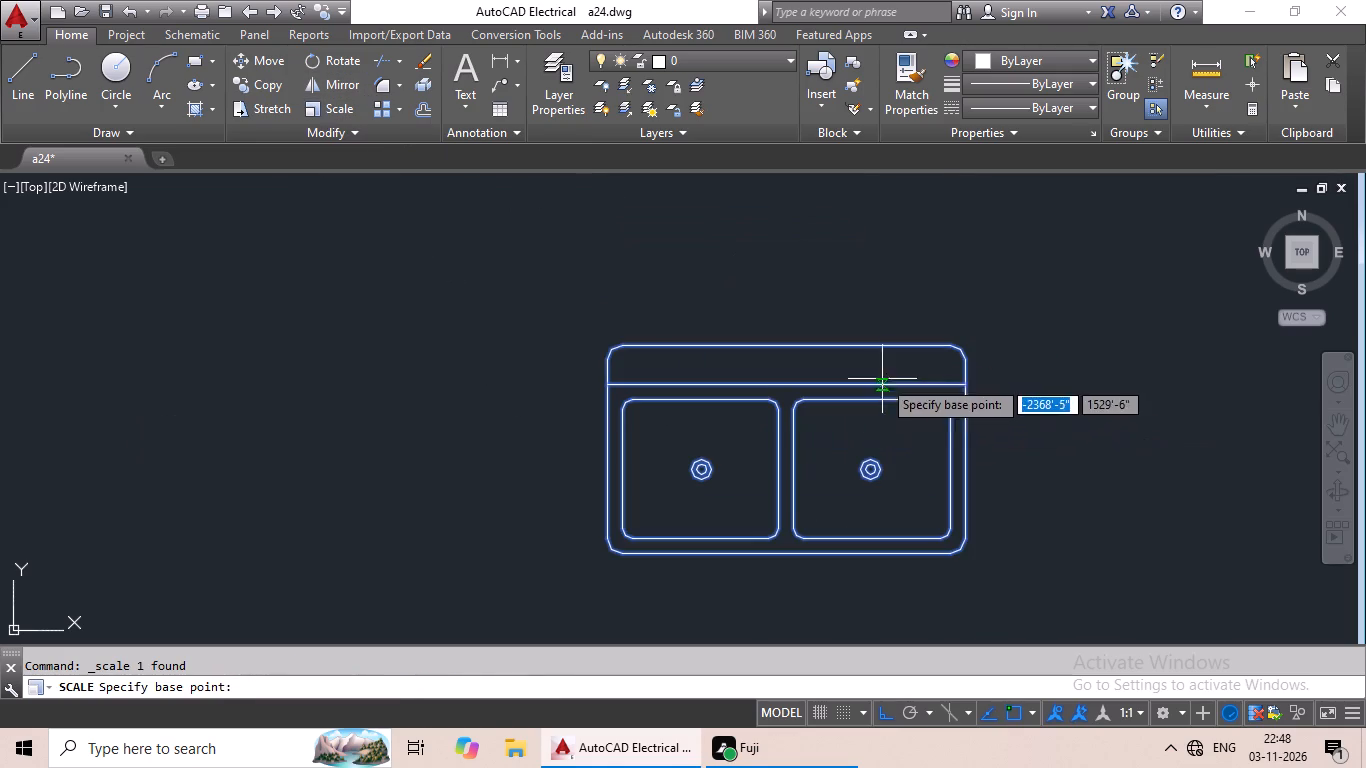
pyautogui.moveTo(999, 442); pyautogui.dragTo(874, 341, button='middle')
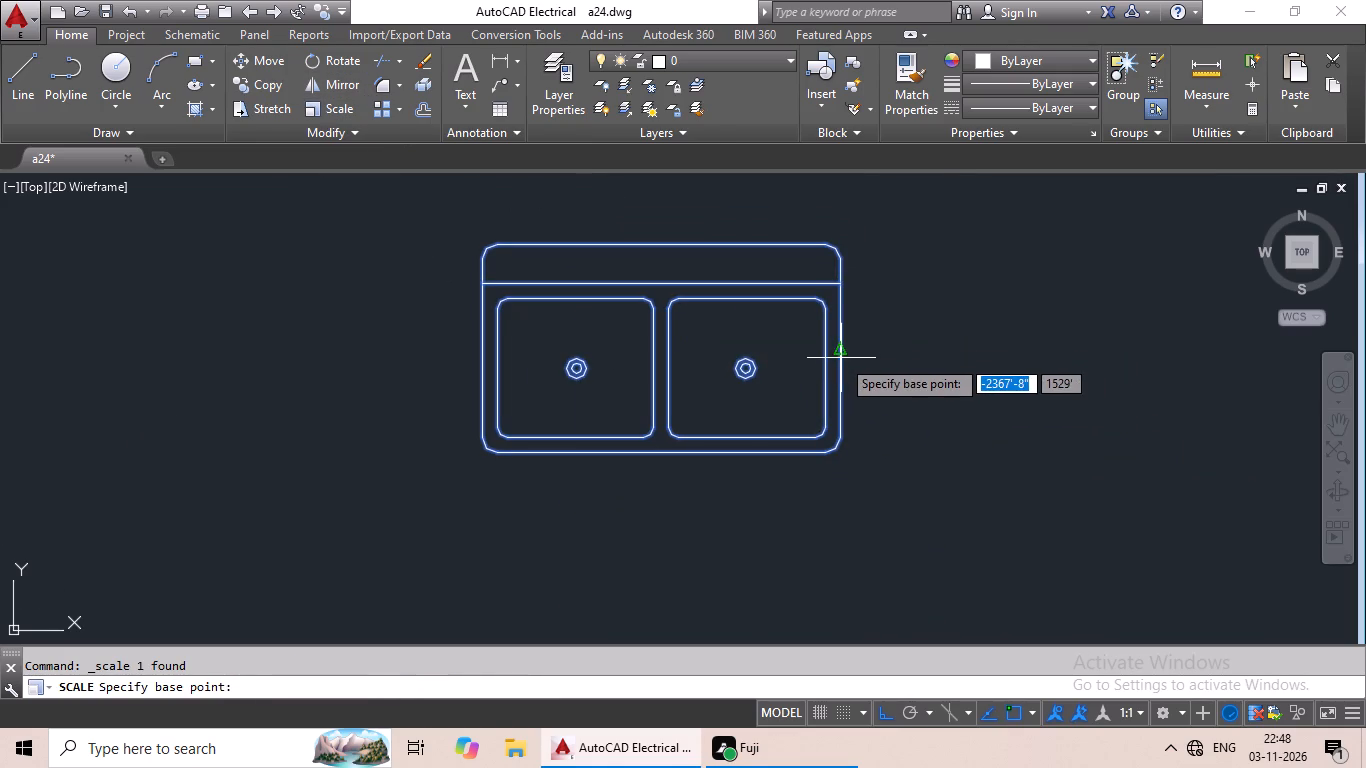
pyautogui.click(841, 358)
pyautogui.click(359, 687)
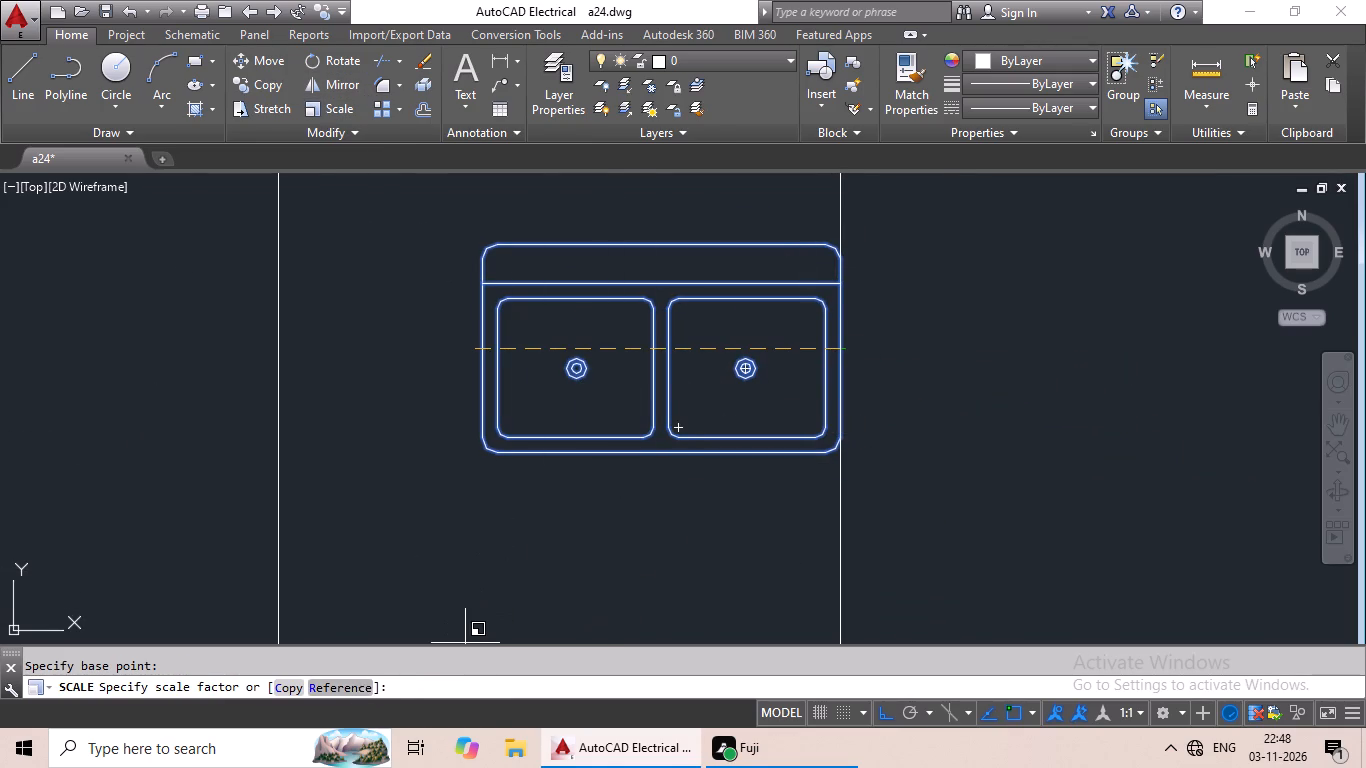
pyautogui.click(844, 353)
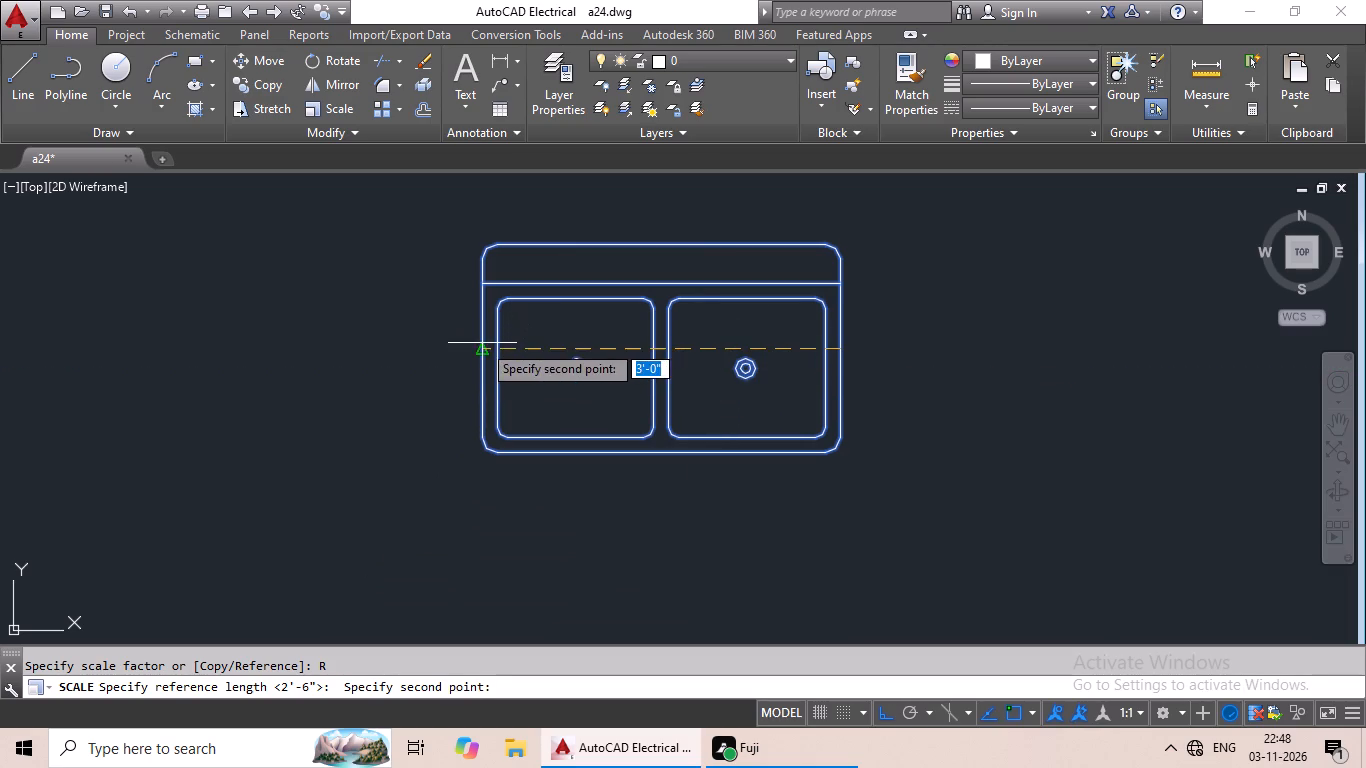
pyautogui.click(482, 344)
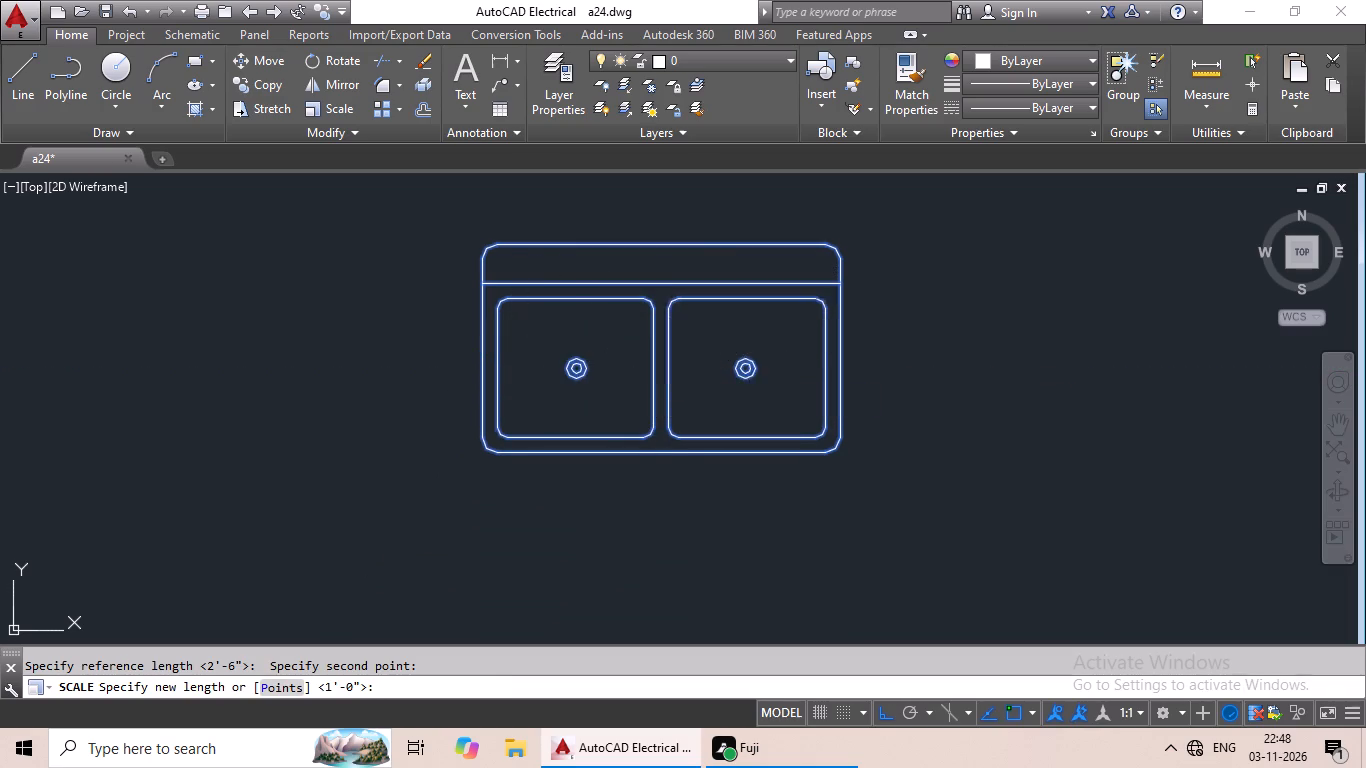
pyautogui.click(670, 372)
# Copy the scaled range-oven and paste it near the upper-left corner of the small room below the right-hand apartment's side room.
pyautogui.scroll(-5, 901, 310)
pyautogui.moveTo(783, 288); pyautogui.dragTo(768, 377)
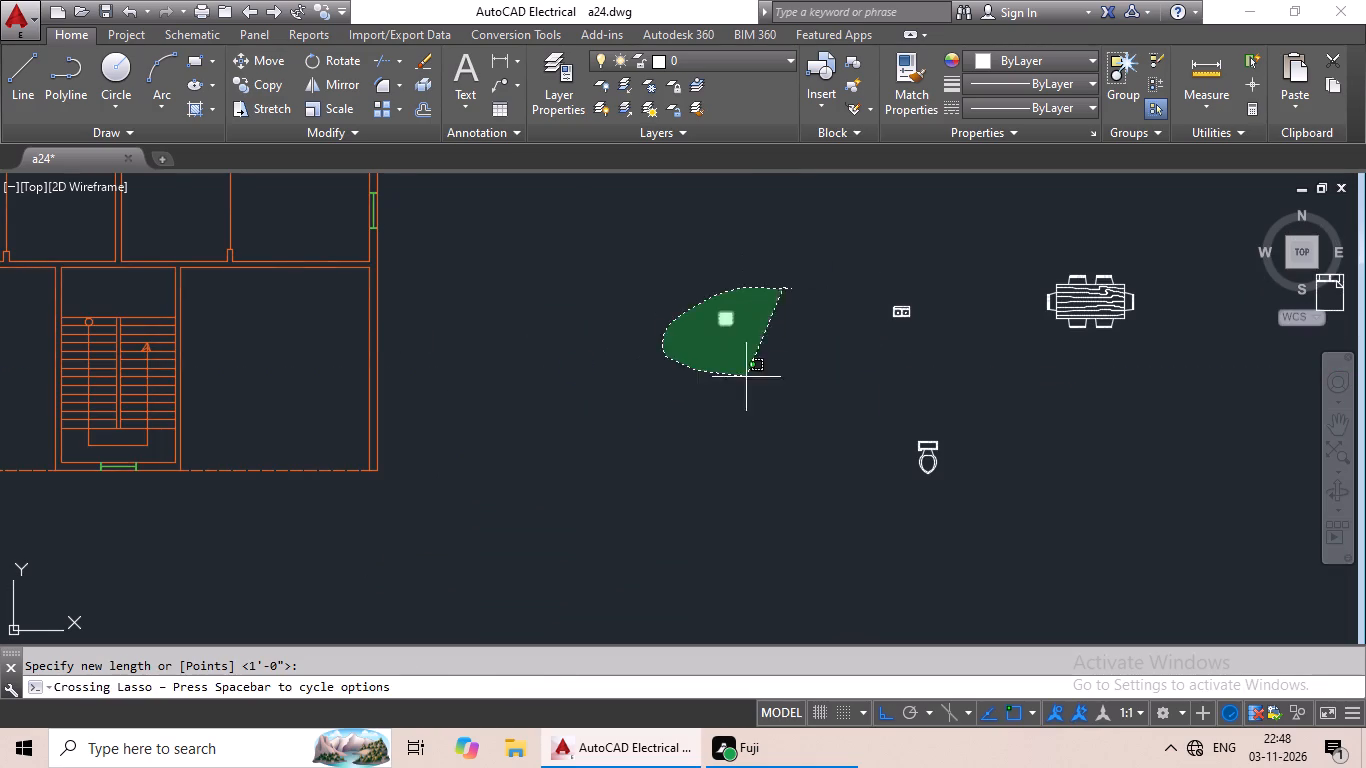
pyautogui.moveTo(768, 377); pyautogui.dragTo(800, 372)
pyautogui.hotkey('ctrl', 'c')
pyautogui.hotkey('ctrl', 'v')
pyautogui.keyDown('ctrl'); pyautogui.scroll(-3, 642, 380); pyautogui.keyUp('ctrl')
pyautogui.scroll(2, 557, 327)
pyautogui.moveTo(581, 355); pyautogui.dragTo(581, 358, button='middle')
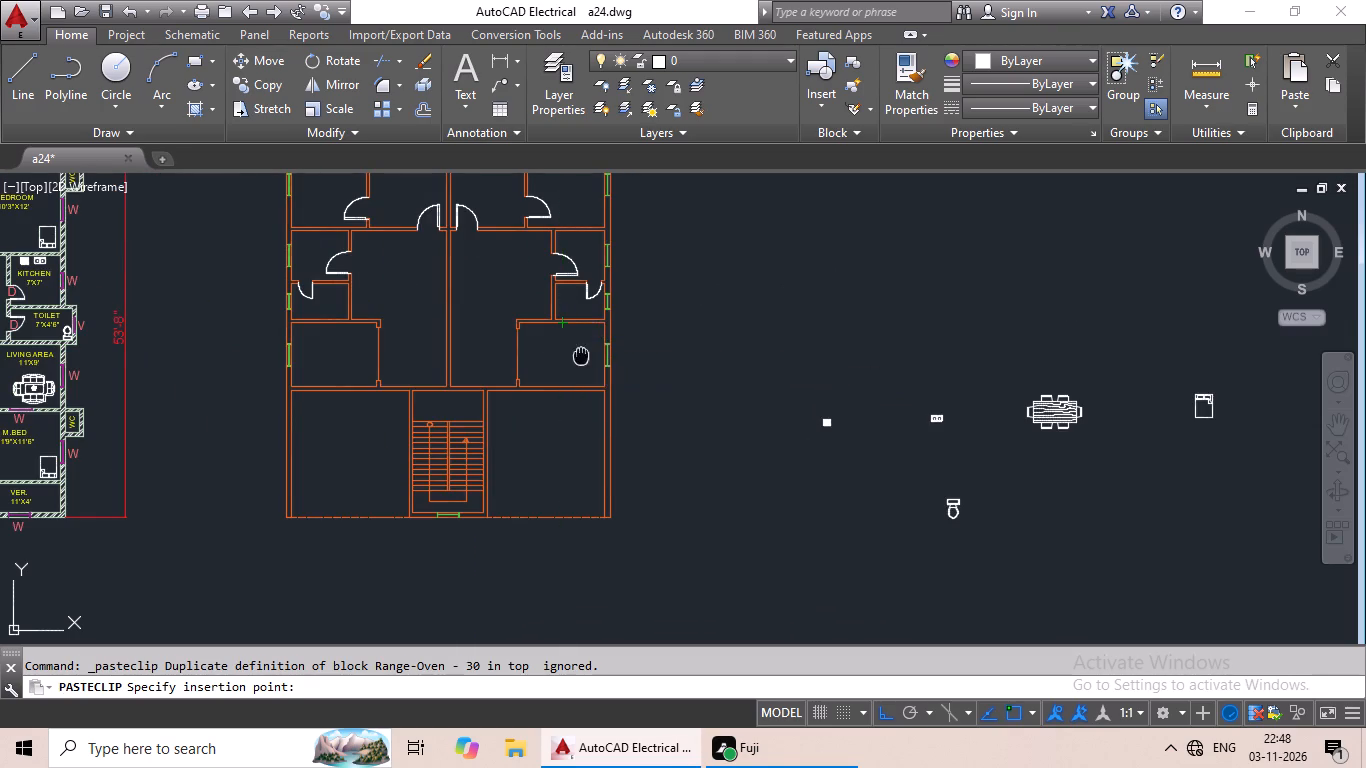
pyautogui.moveTo(581, 358); pyautogui.dragTo(566, 431, button='middle')
pyautogui.scroll(5, 564, 398)
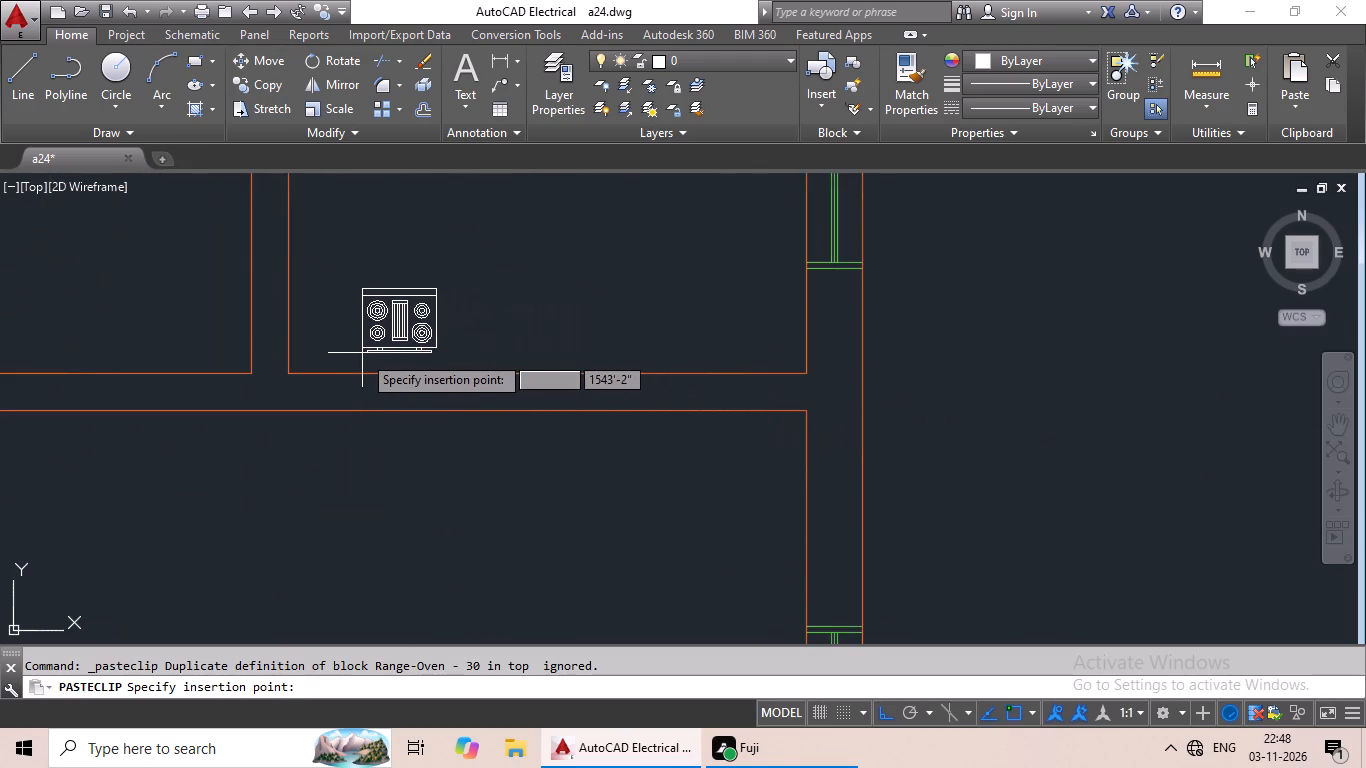
pyautogui.scroll(-3, 373, 350)
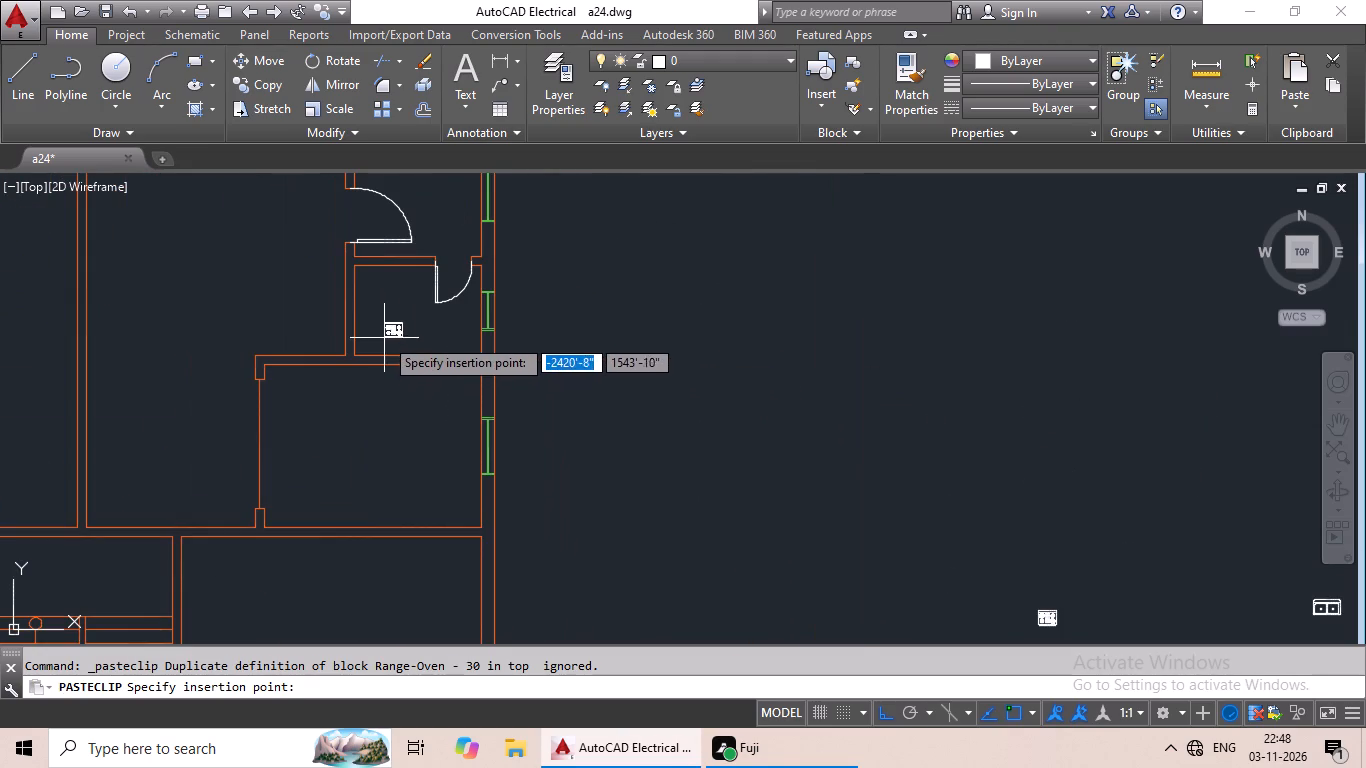
pyautogui.scroll(3, 364, 290)
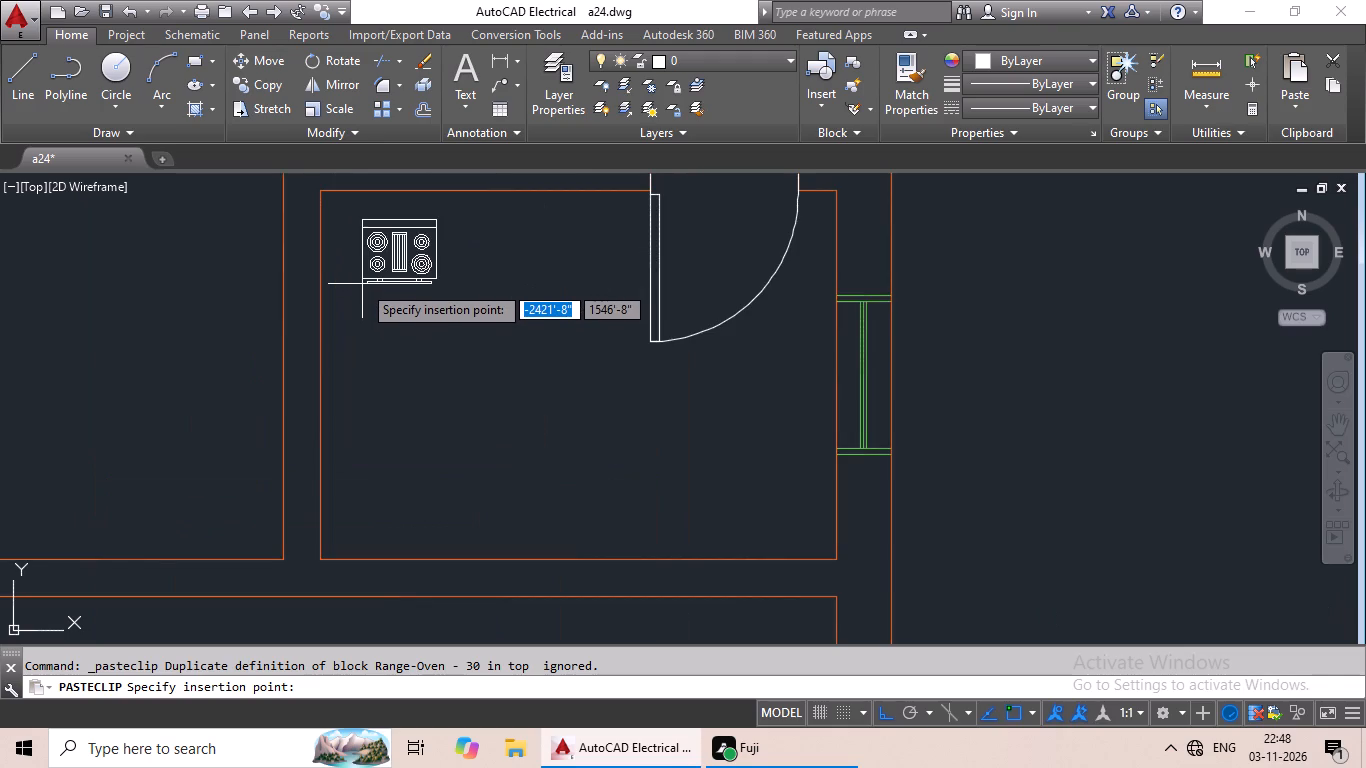
pyautogui.click(355, 277)
# Copy the scaled double-bowl sink and paste it just right of the range-oven in the right-hand apartment's small room.
pyautogui.scroll(-2, 510, 308)
pyautogui.moveTo(583, 325); pyautogui.dragTo(624, 284, button='middle')
pyautogui.scroll(-1, 1008, 339)
pyautogui.moveTo(1144, 367); pyautogui.dragTo(668, 367, button='middle')
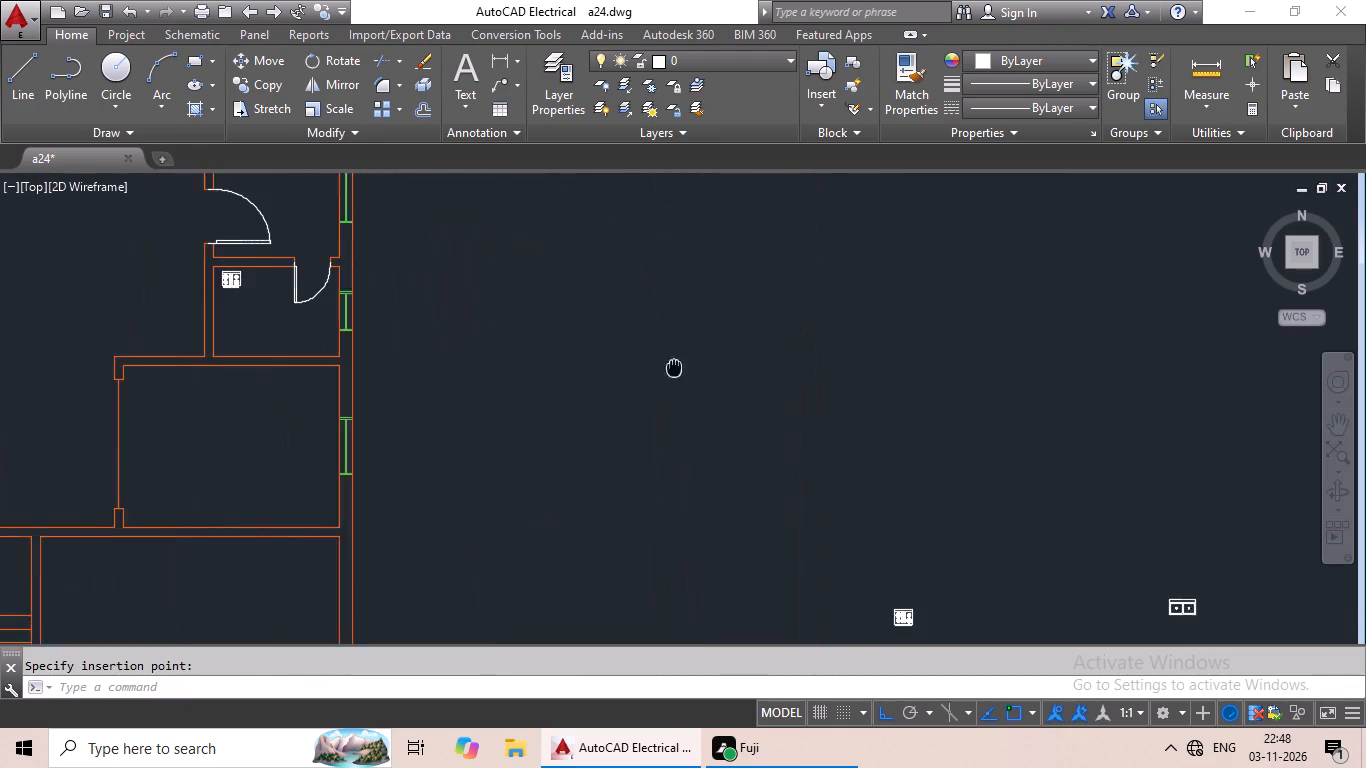
pyautogui.moveTo(668, 367); pyautogui.dragTo(666, 367, button='middle')
pyautogui.scroll(-2, 685, 365)
pyautogui.click(878, 459)
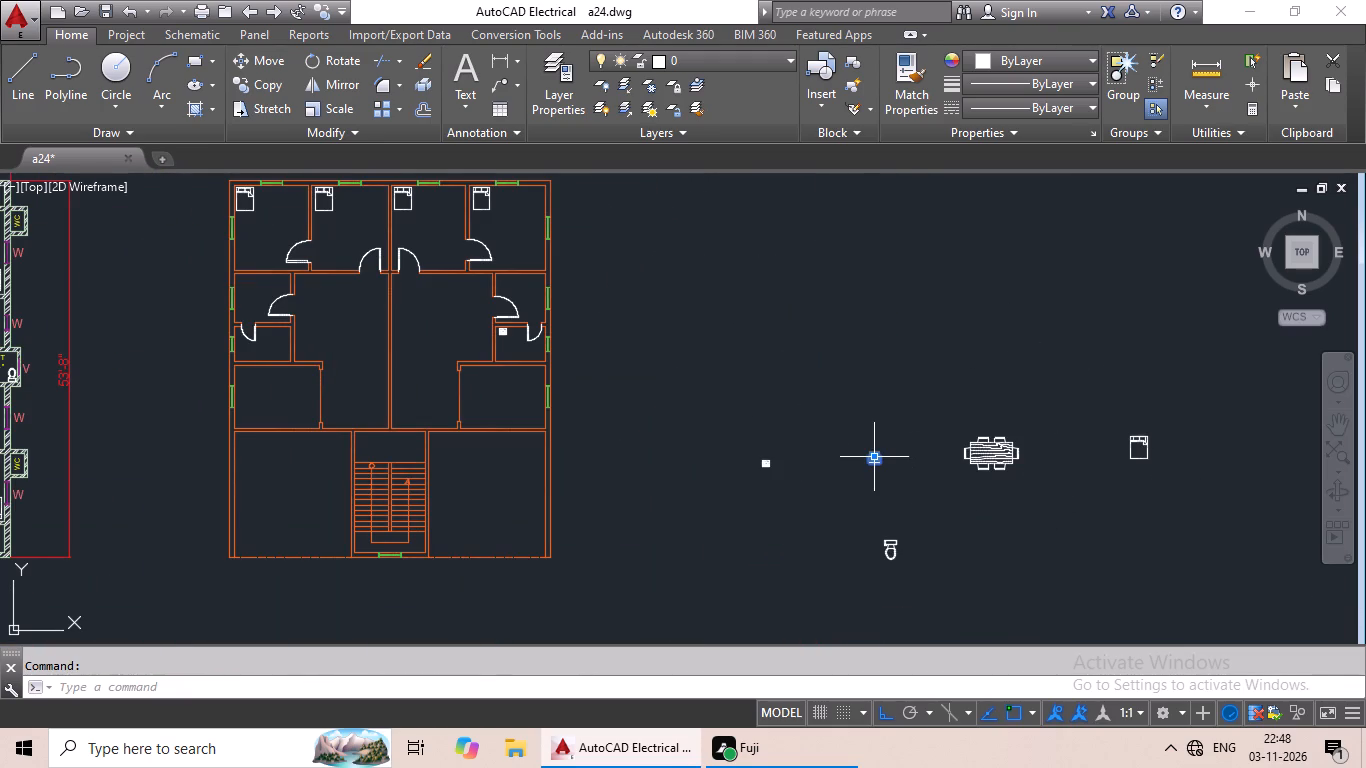
pyautogui.hotkey('ctrl', 'c')
pyautogui.hotkey('ctrl', 'v')
pyautogui.moveTo(572, 437); pyautogui.dragTo(604, 471, button='middle')
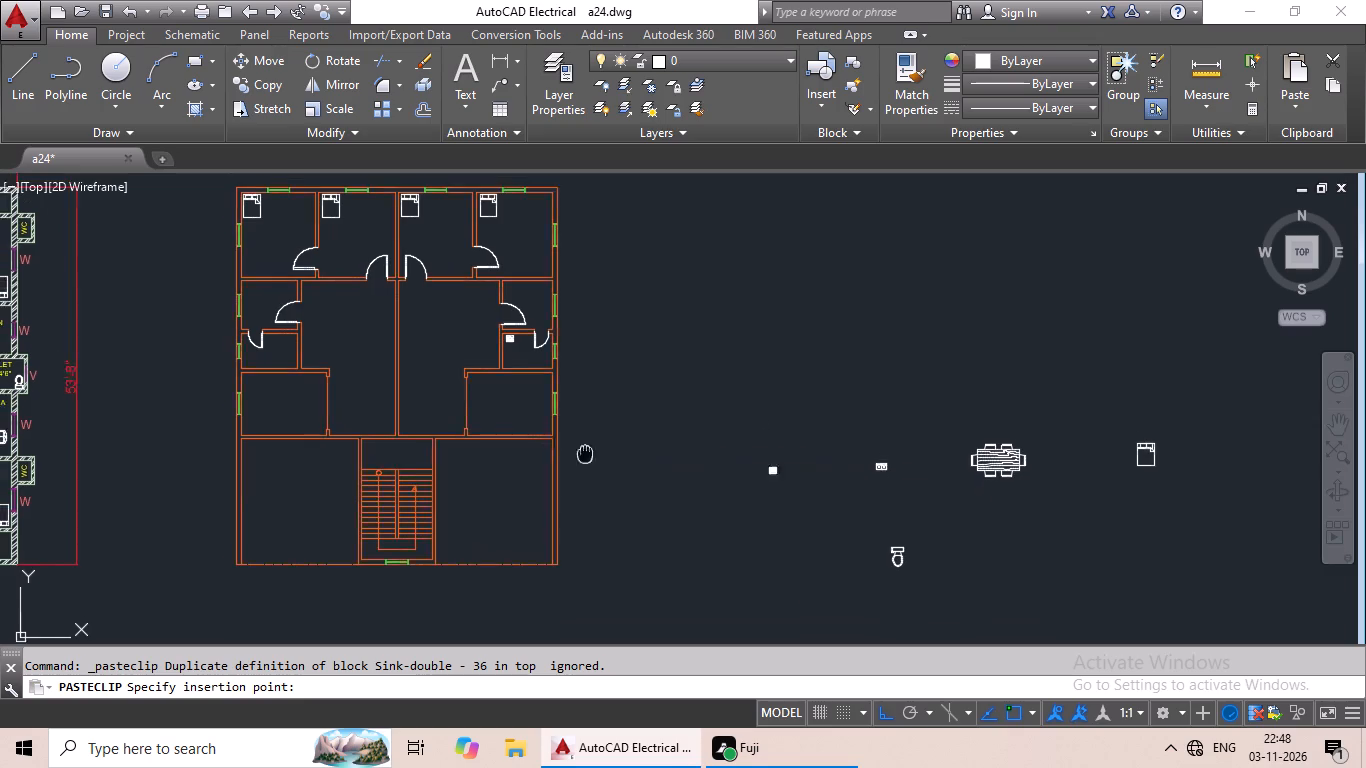
pyautogui.moveTo(604, 471); pyautogui.dragTo(691, 514, button='middle')
pyautogui.scroll(4, 626, 403)
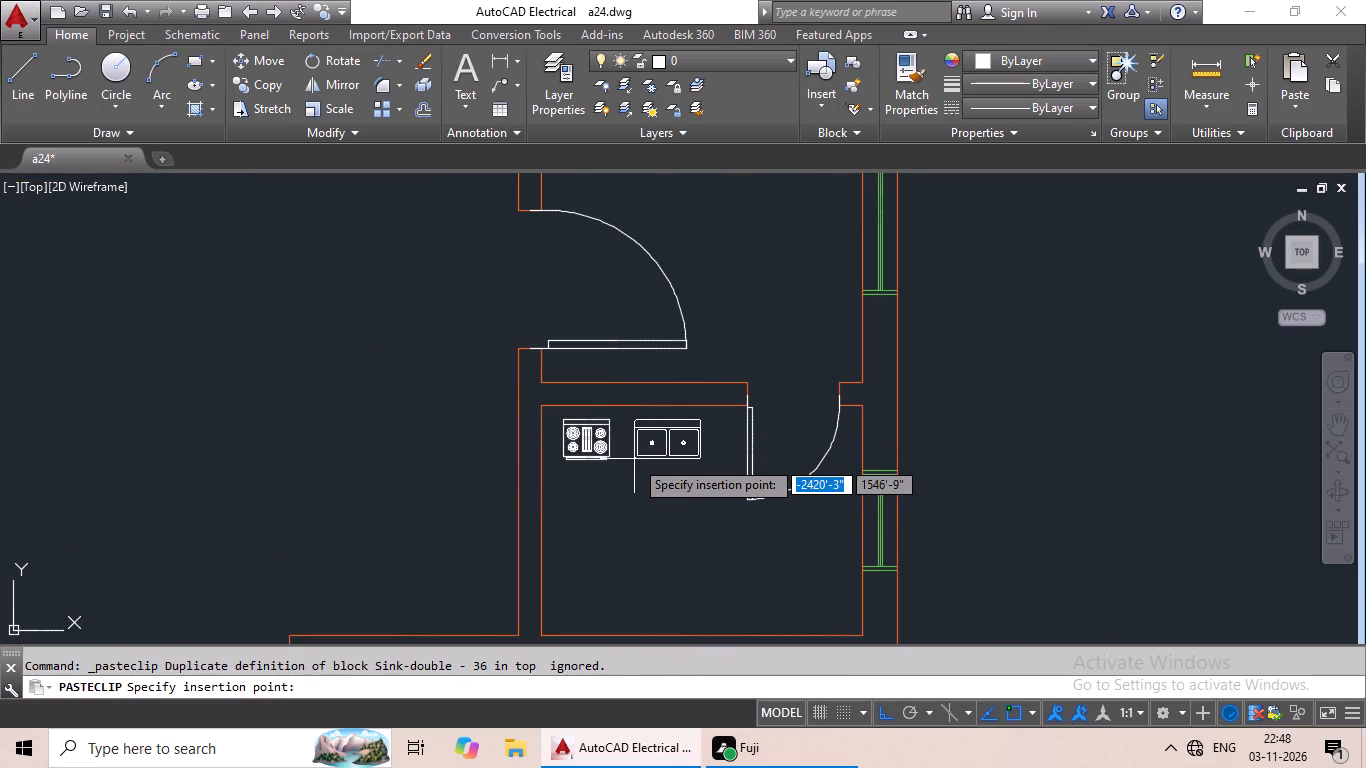
pyautogui.click(638, 458)
# Copy the placed range-oven and sink together and paste them along the top wall of the left-hand apartment's matching small room.
pyautogui.scroll(2, 690, 447)
pyautogui.moveTo(775, 425); pyautogui.dragTo(681, 462)
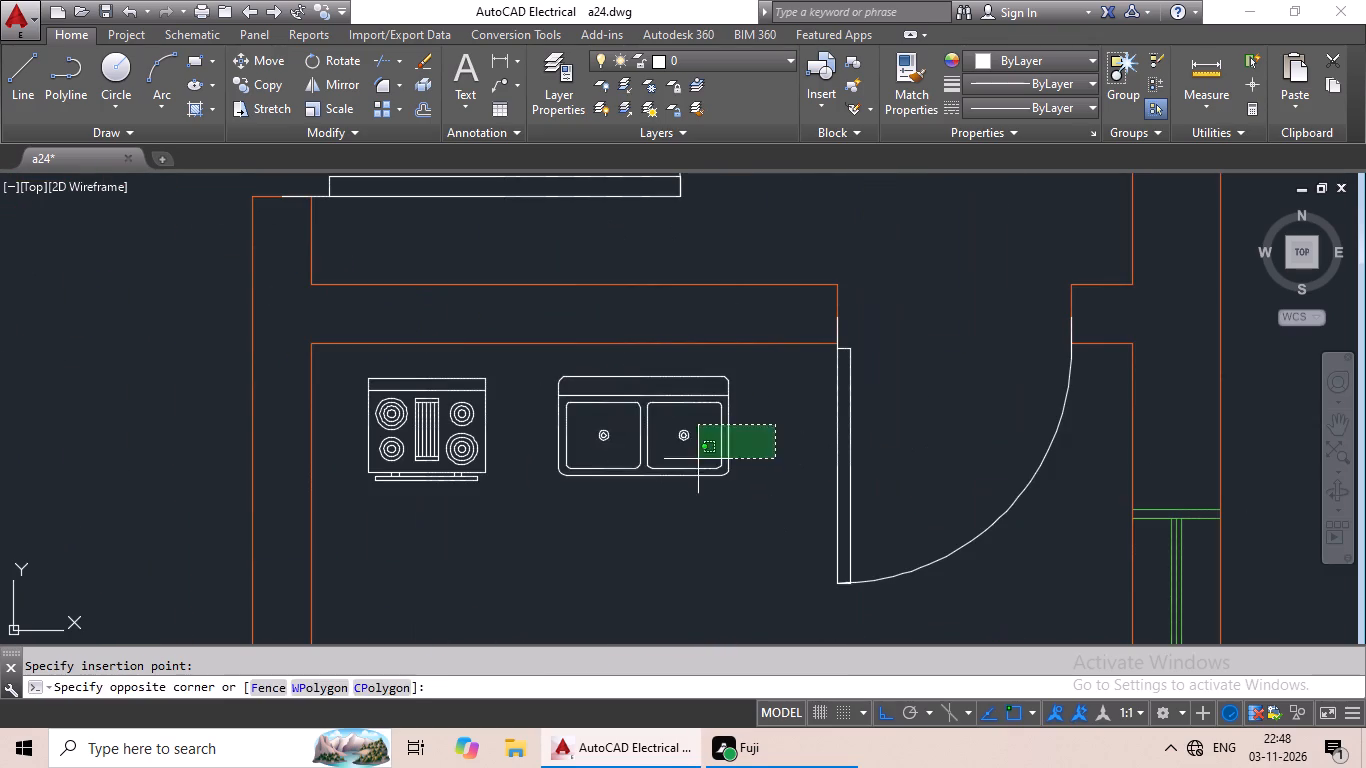
pyautogui.moveTo(681, 462); pyautogui.dragTo(383, 436)
pyautogui.hotkey('ctrl', 'c')
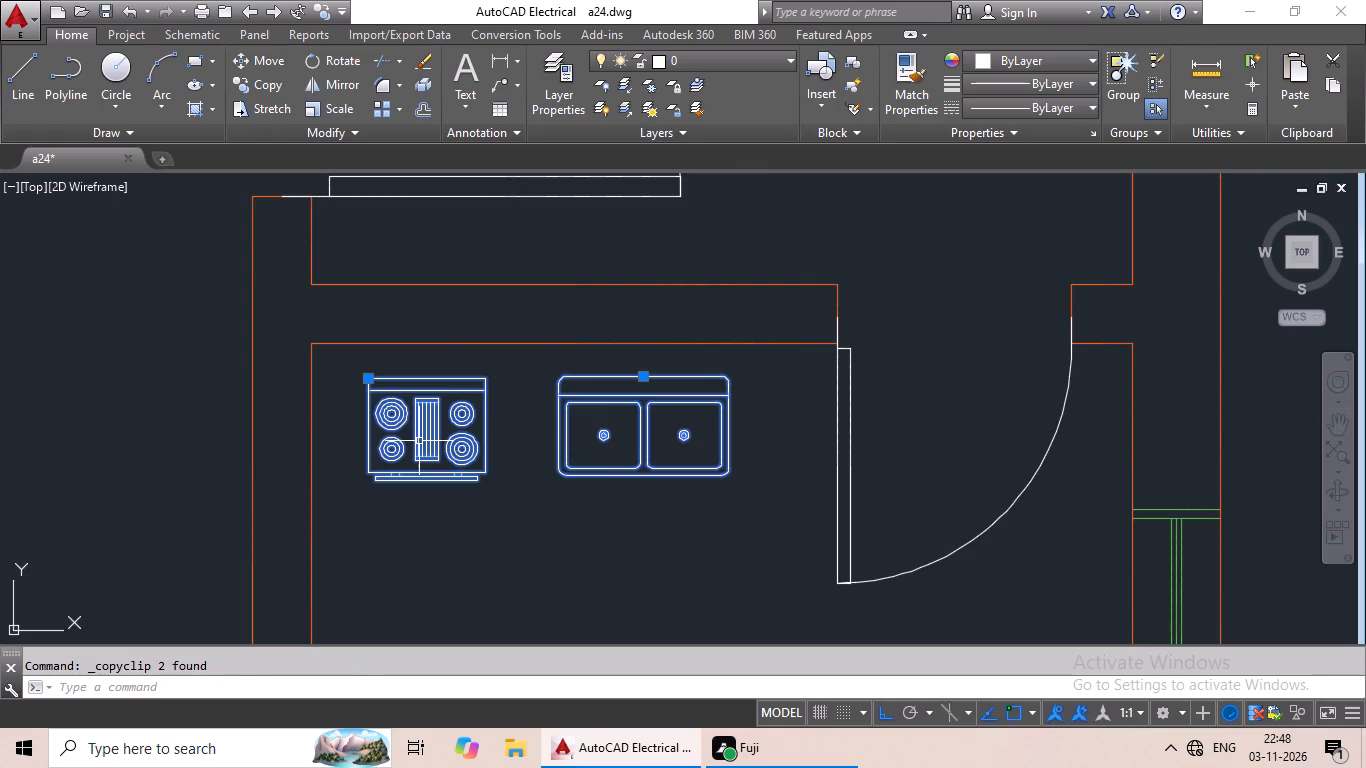
pyautogui.hotkey('ctrl', 'v')
pyautogui.keyDown('ctrl'); pyautogui.scroll(-3, 419, 441); pyautogui.keyUp('ctrl')
pyautogui.moveTo(250, 470); pyautogui.dragTo(722, 449, button='middle')
pyautogui.scroll(-2, 608, 456)
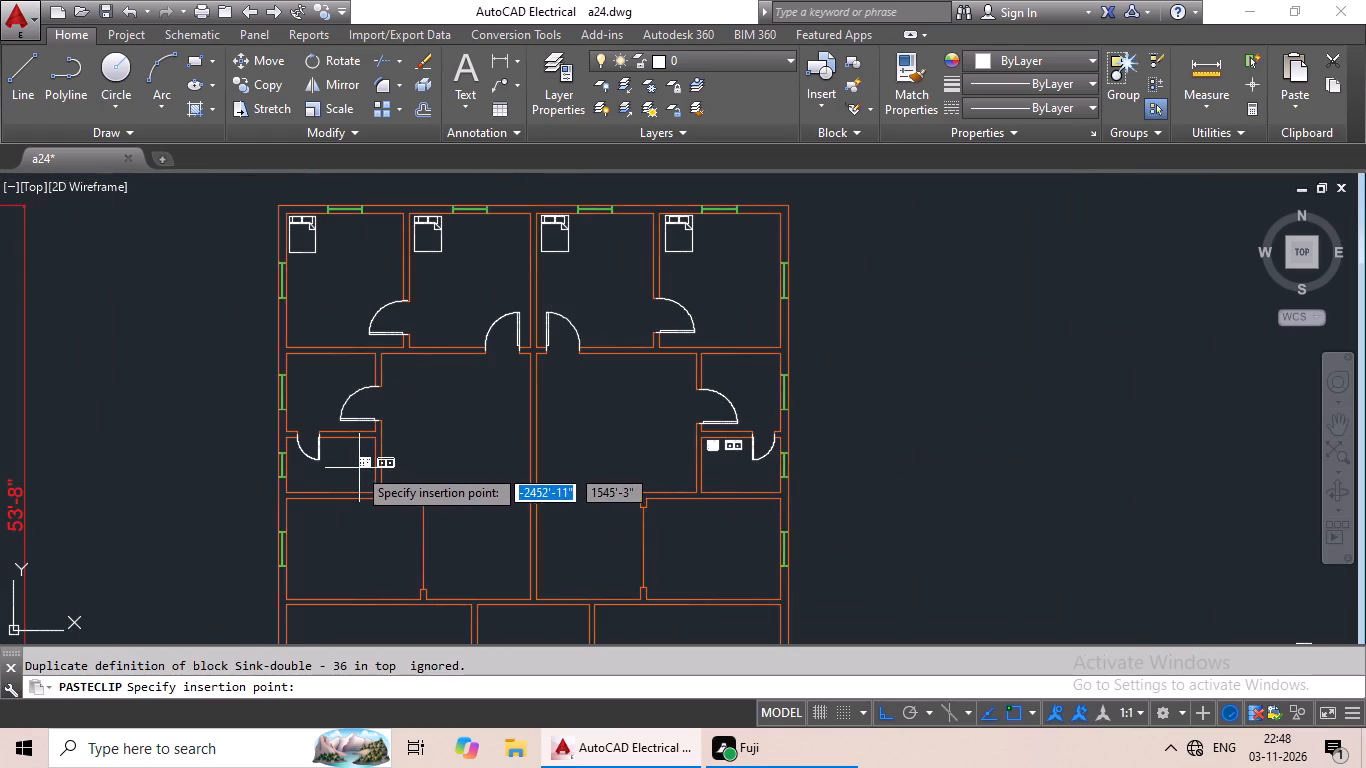
pyautogui.scroll(4, 350, 463)
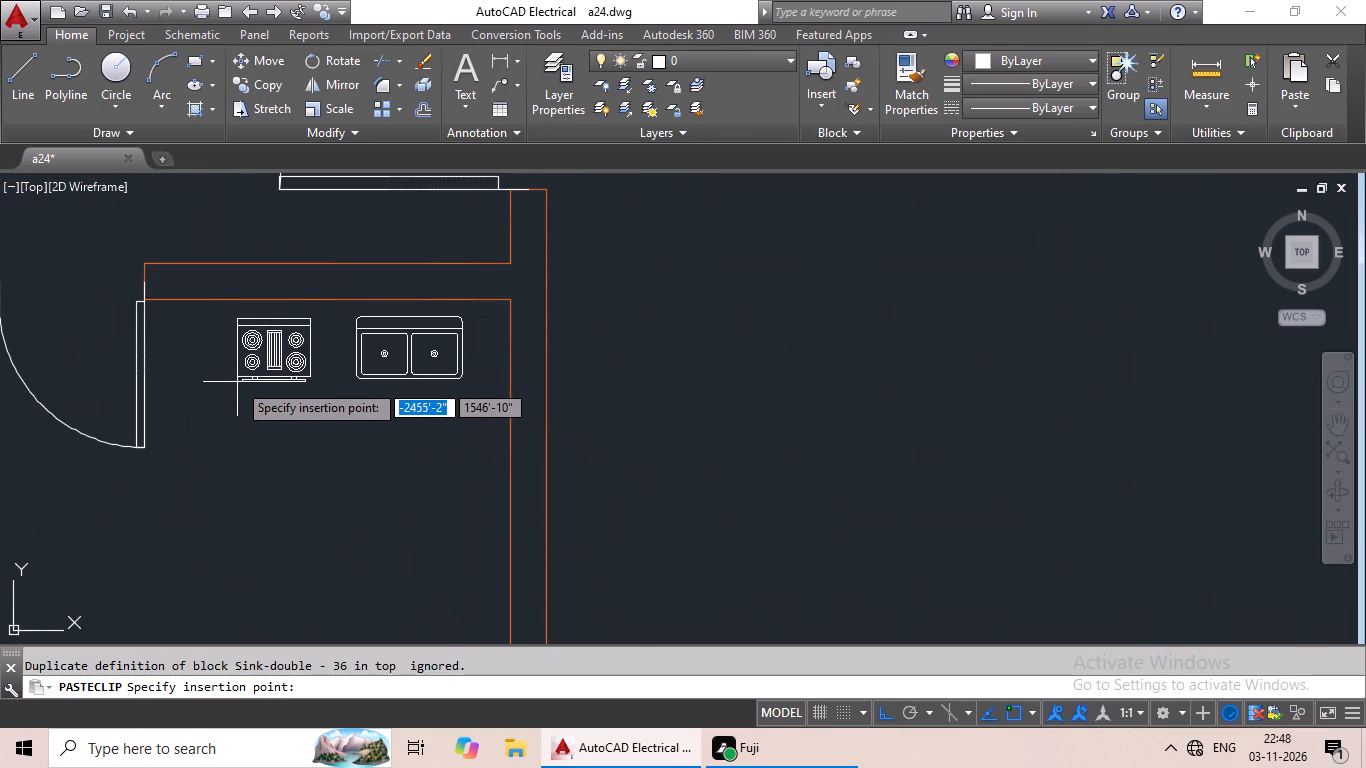
pyautogui.click(237, 382)
# Open DesignCenter and browse the sample DesignCenter folder to the blocks of Home - Space Planner.dwg.
pyautogui.scroll(-4, 590, 390)
pyautogui.moveTo(711, 422); pyautogui.dragTo(479, 375, button='middle')
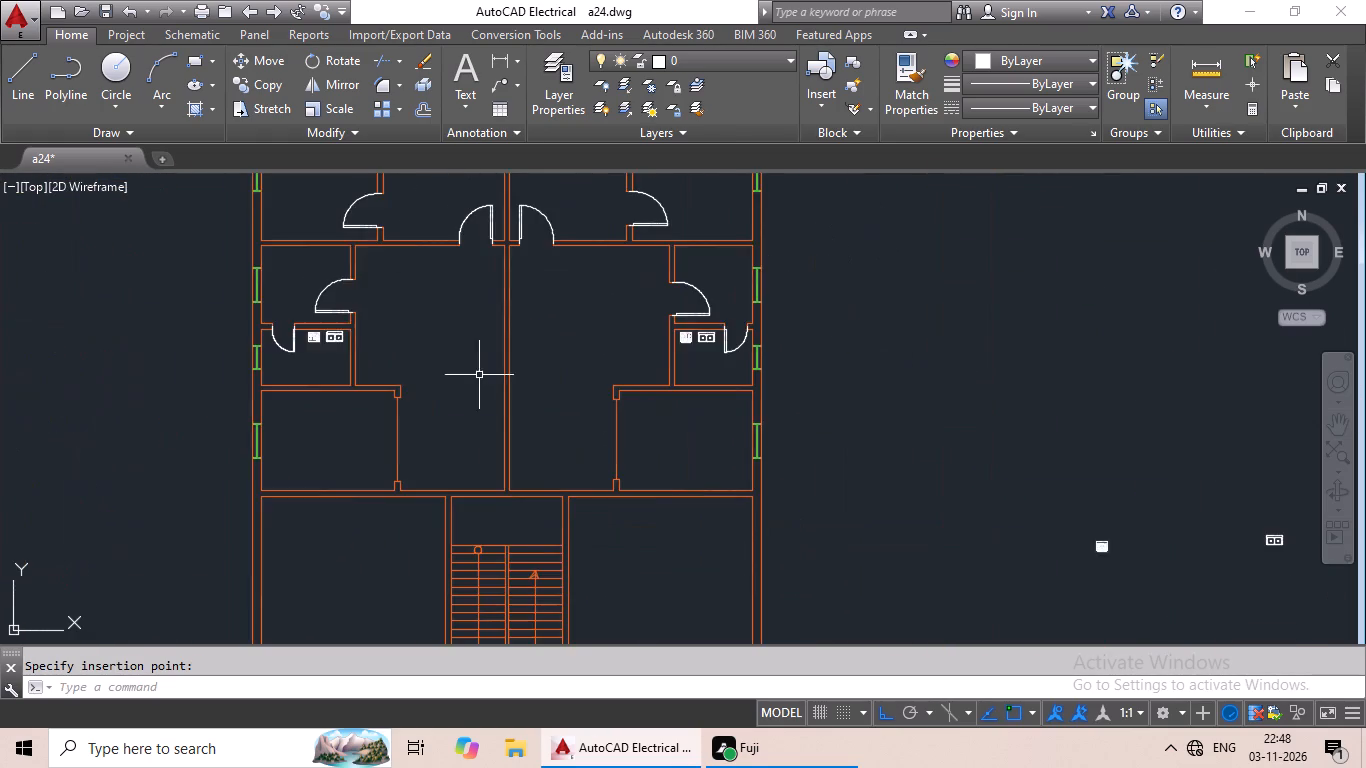
pyautogui.scroll(-1, 667, 463)
pyautogui.moveTo(794, 492); pyautogui.dragTo(645, 435, button='middle')
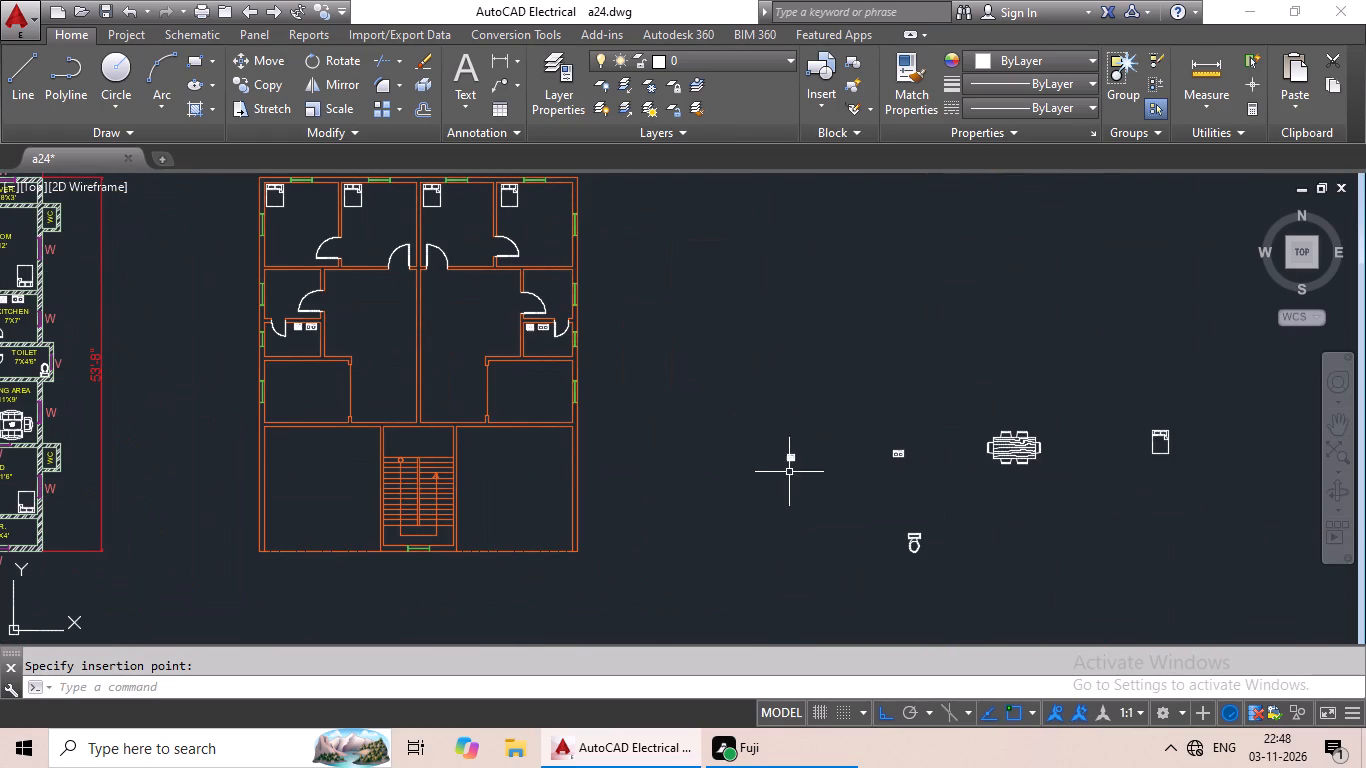
pyautogui.scroll(-3, 889, 414)
pyautogui.moveTo(1092, 482); pyautogui.dragTo(895, 467, button='middle')
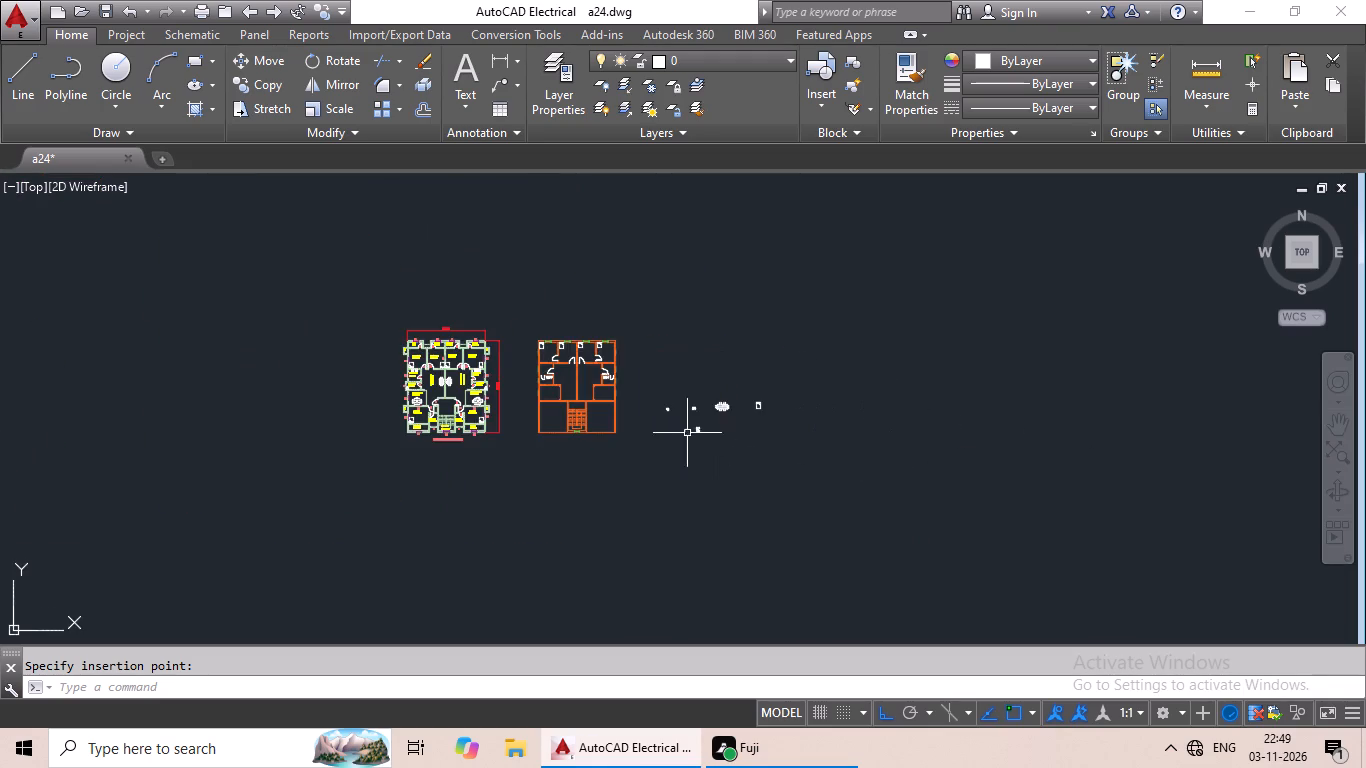
pyautogui.scroll(3, 761, 415)
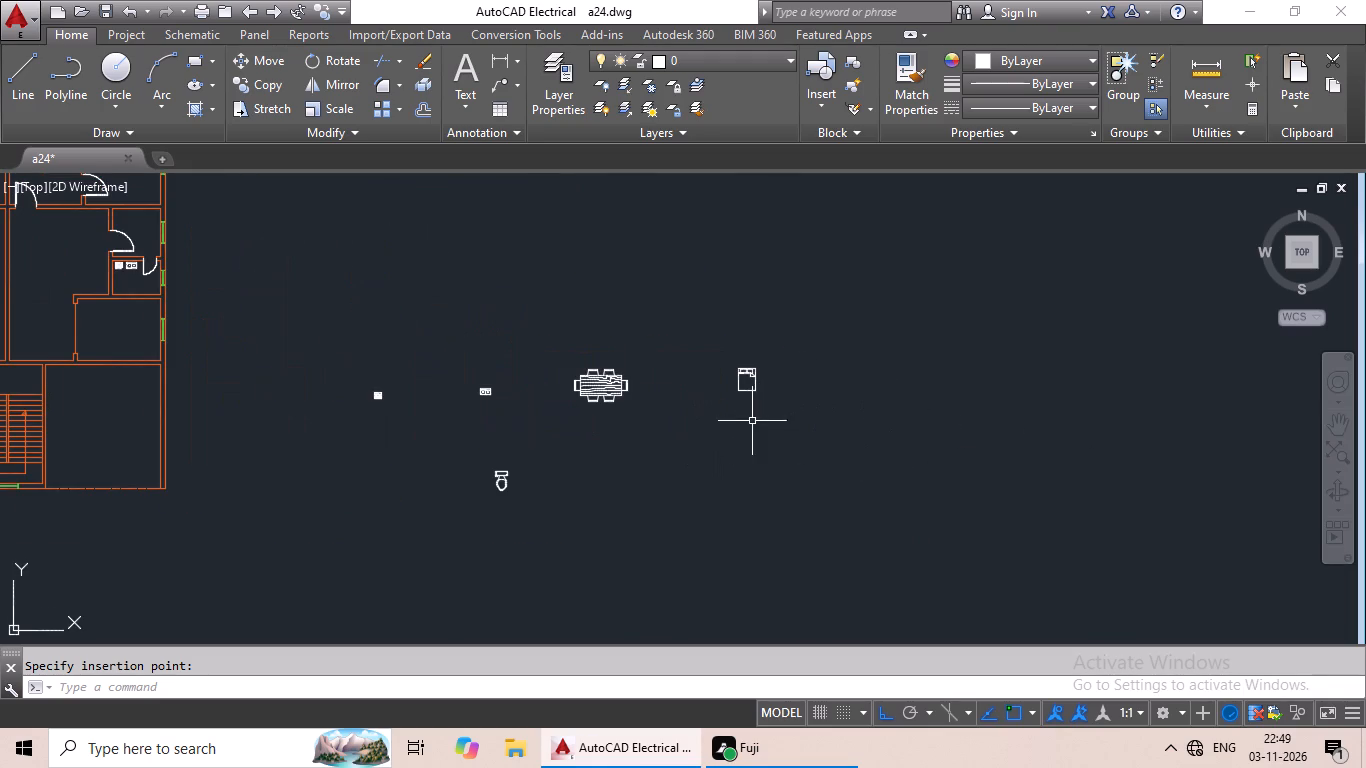
pyautogui.write('dc')
pyautogui.press('space')
pyautogui.press('space')
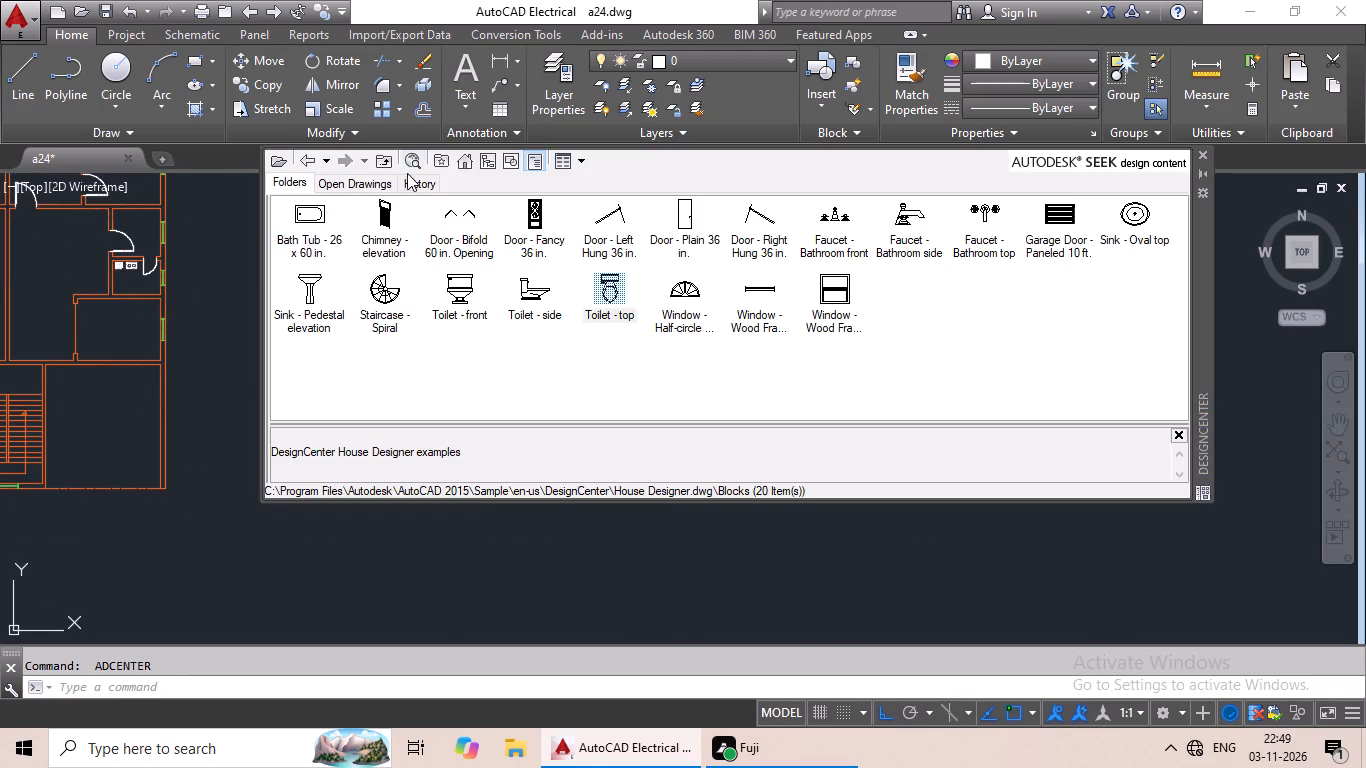
pyautogui.click(472, 169)
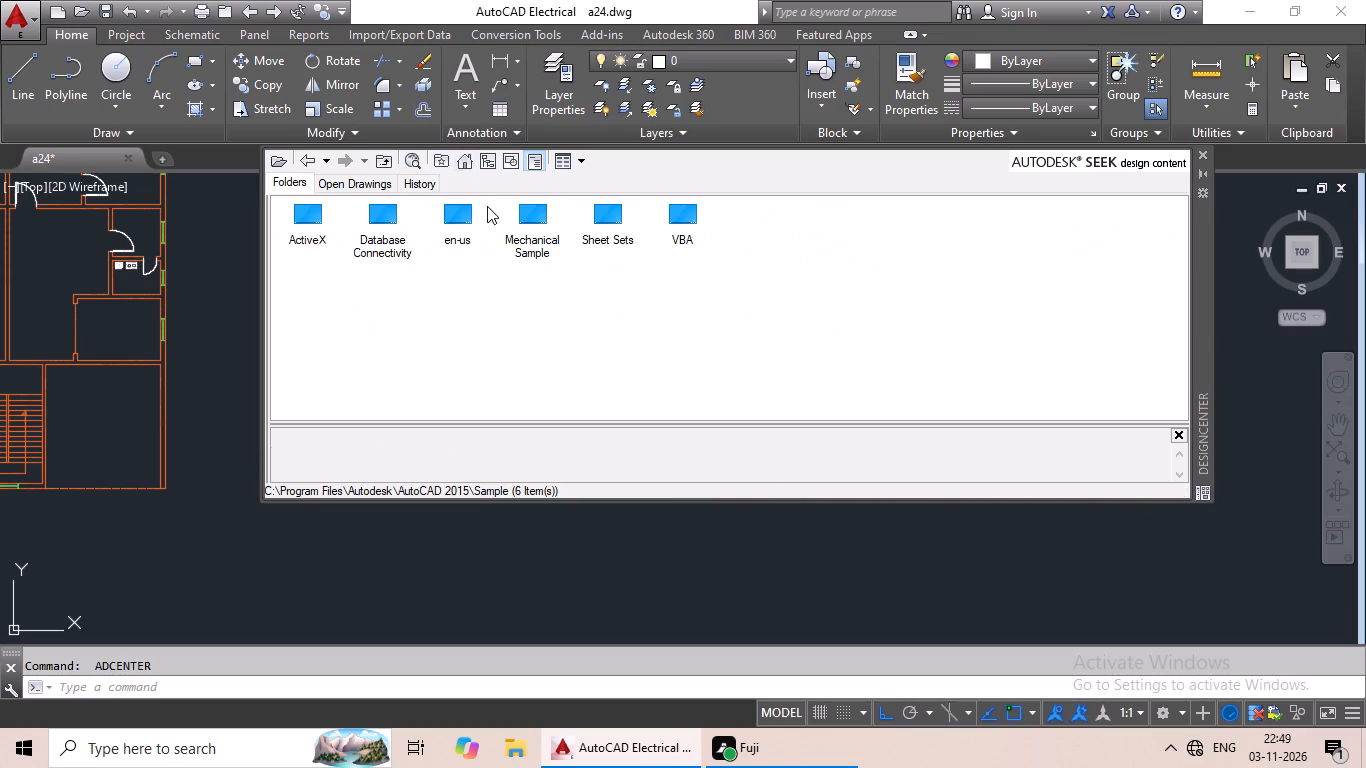
pyautogui.doubleClick(450, 229)
pyautogui.doubleClick(299, 231)
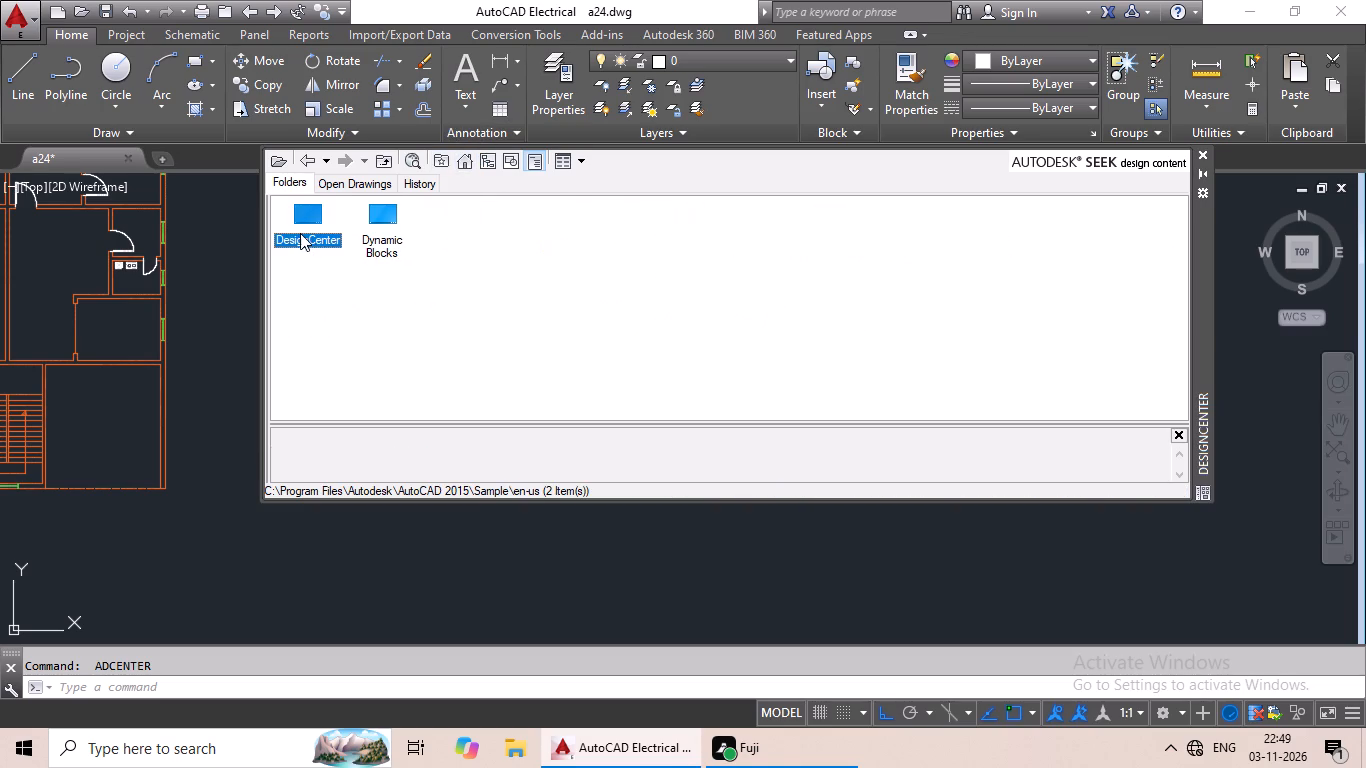
pyautogui.doubleClick(322, 244)
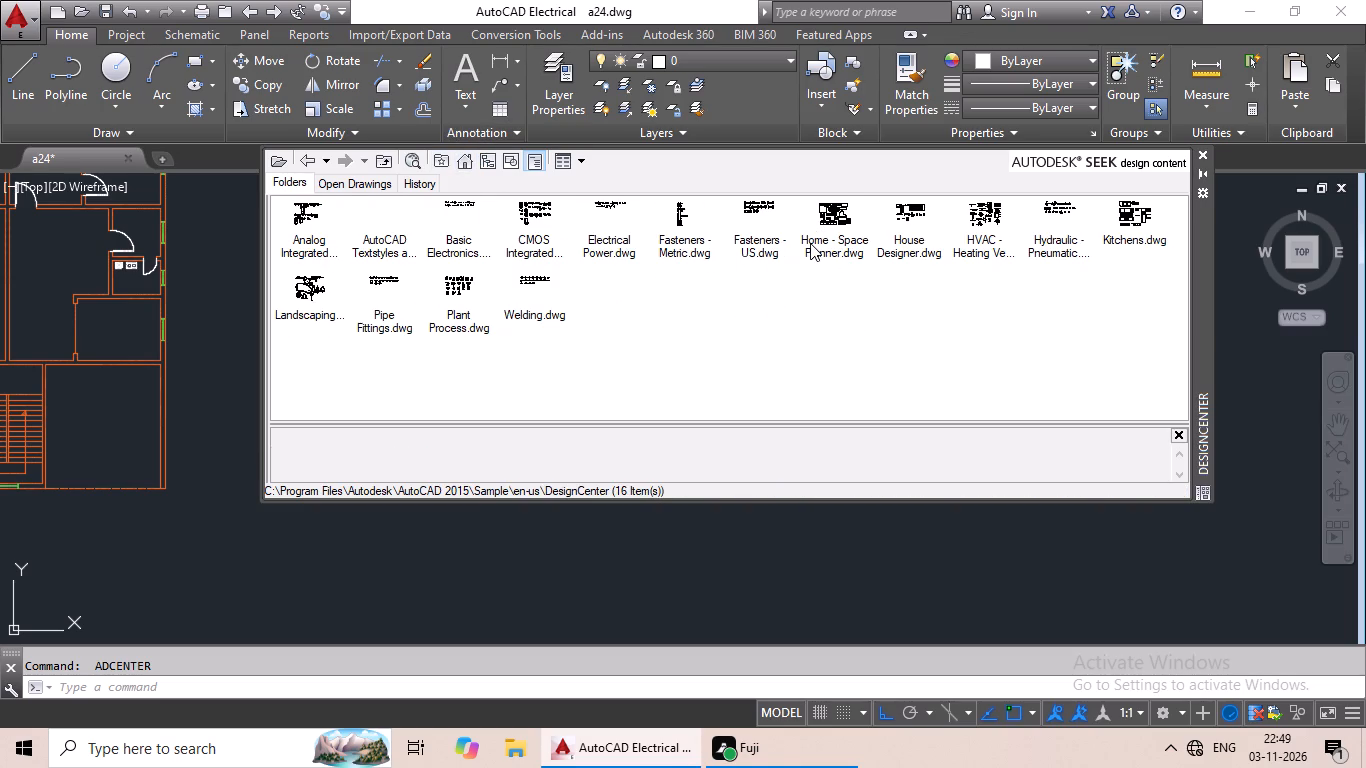
pyautogui.doubleClick(810, 242)
pyautogui.doubleClick(813, 243)
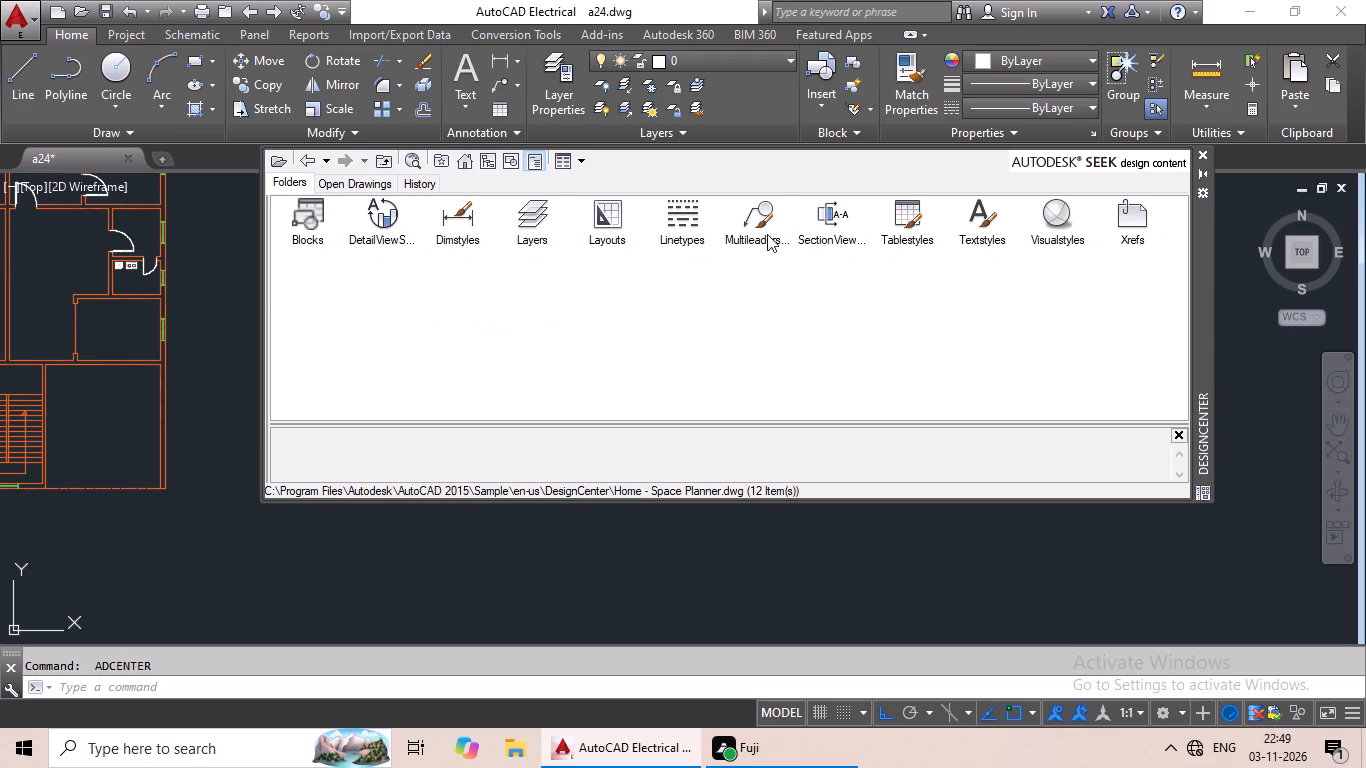
pyautogui.doubleClick(324, 238)
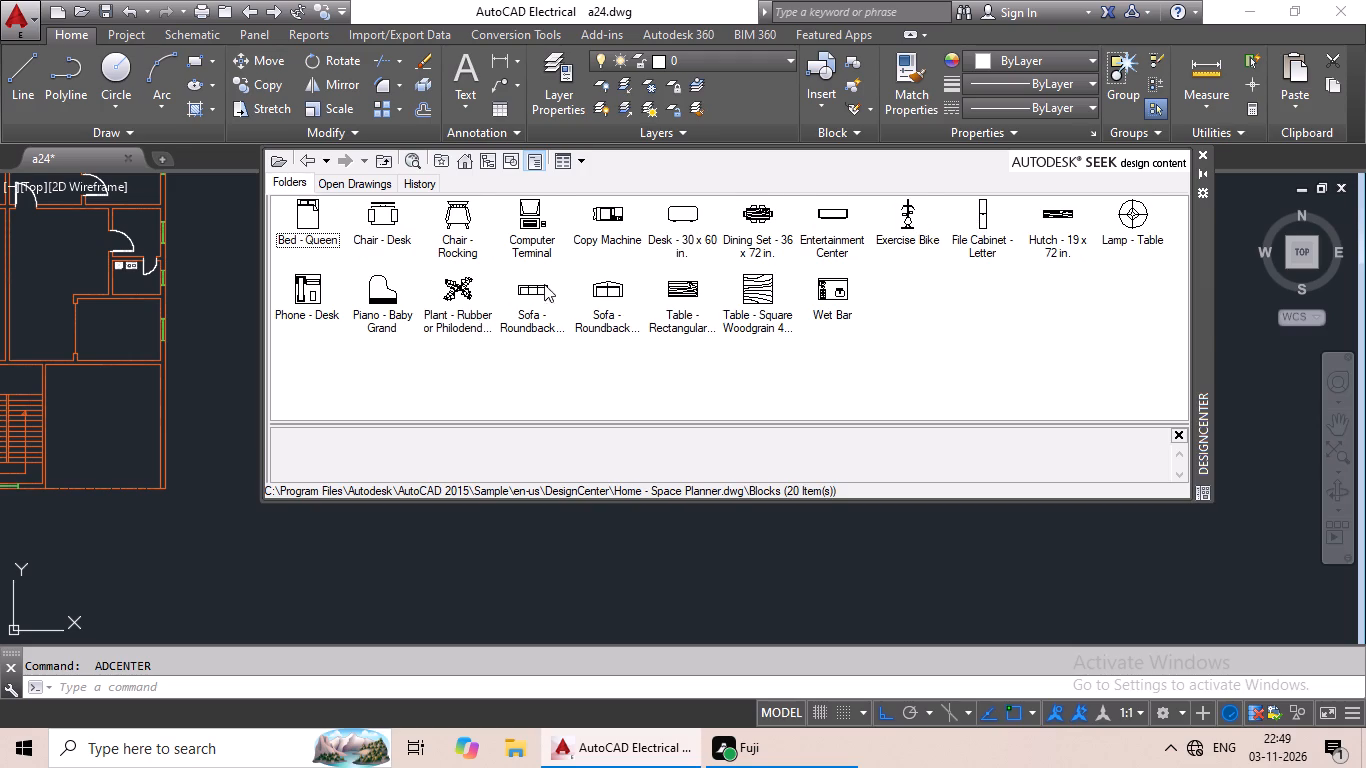
# Insert the Desk - 30 x 60 in. and Sofa - Roundback 7 ft. blocks at scale 1 in the empty area below the loose furniture.
pyautogui.doubleClick(690, 220)
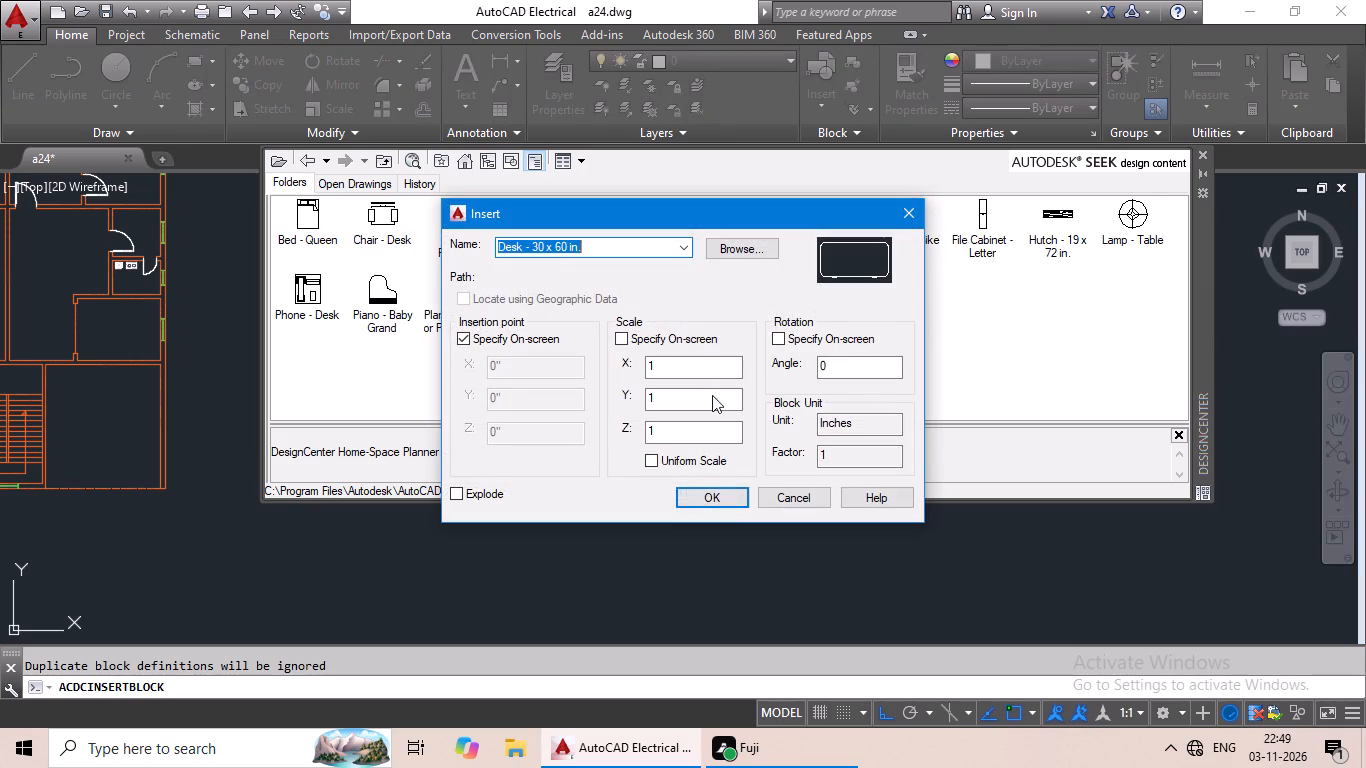
pyautogui.click(715, 497)
pyautogui.click(748, 553)
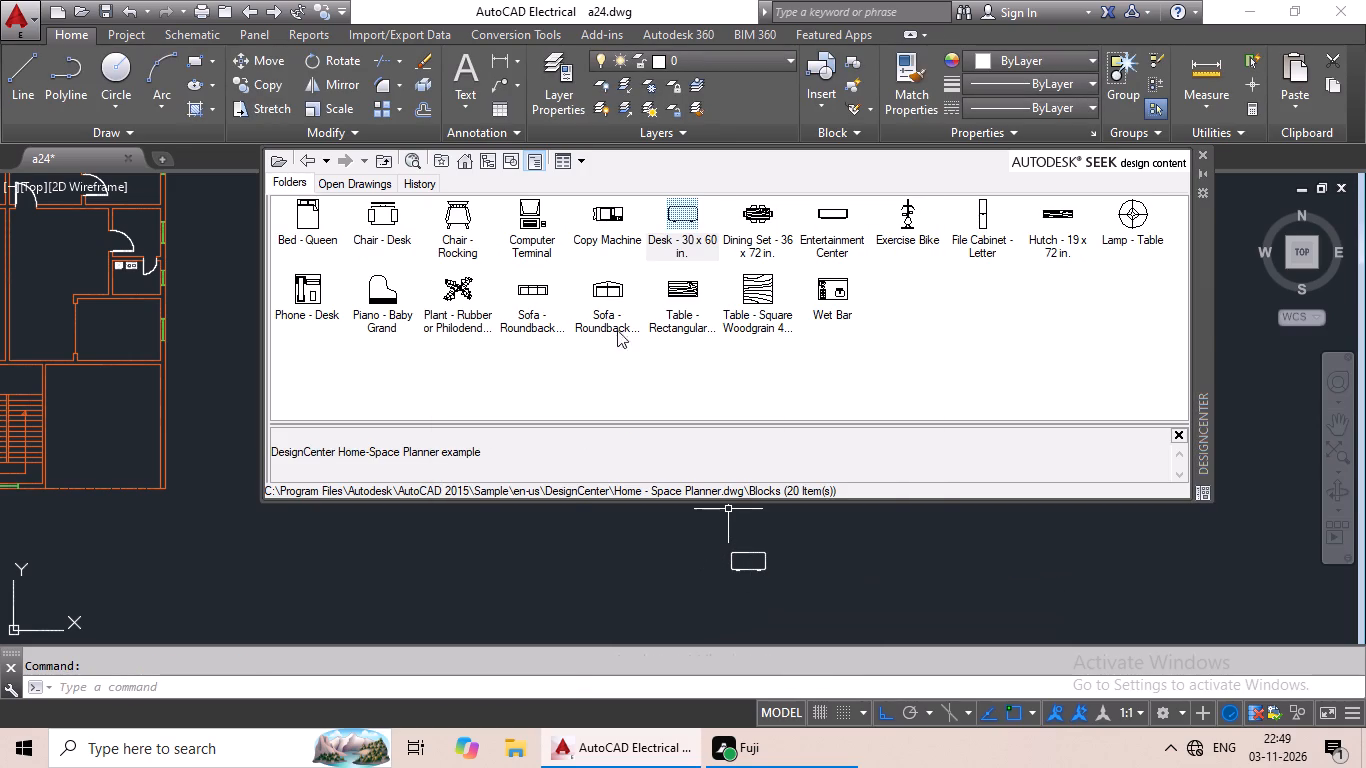
pyautogui.doubleClick(539, 290)
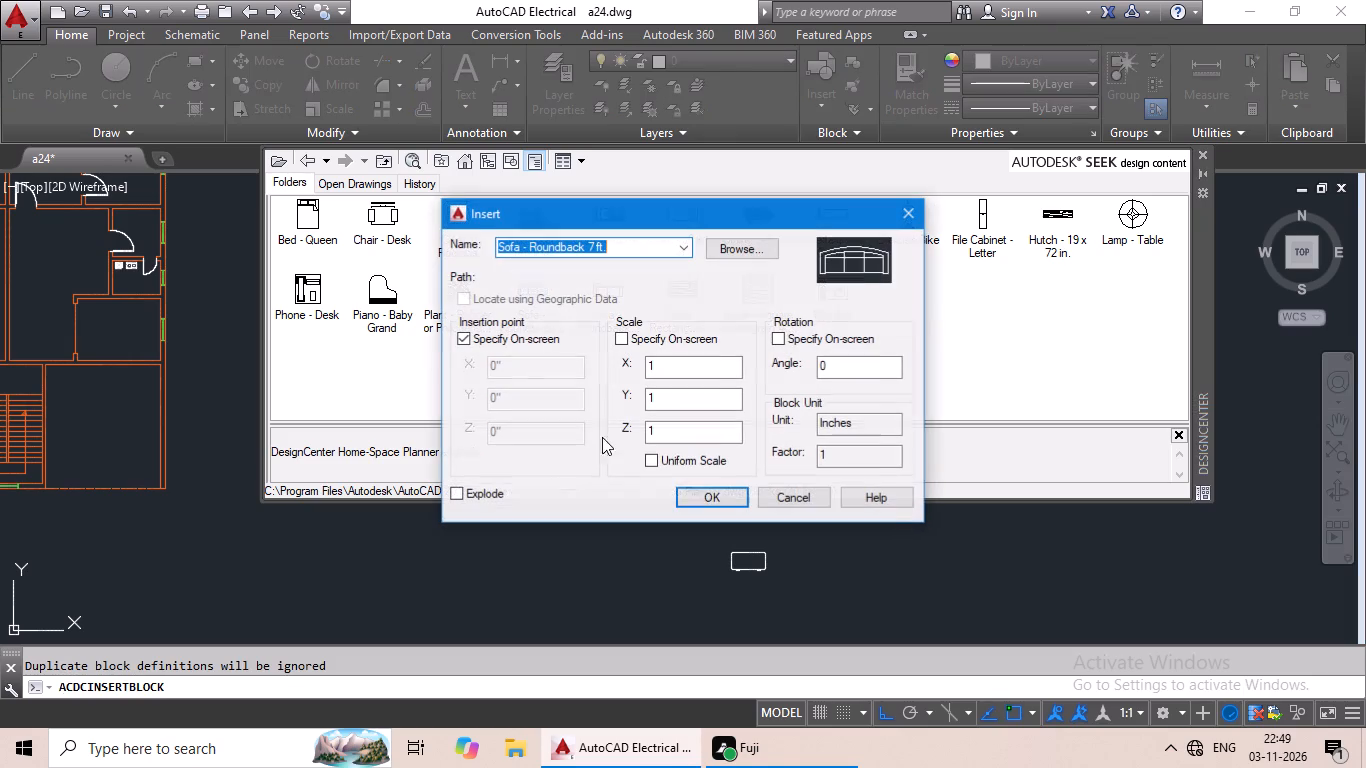
pyautogui.click(706, 499)
pyautogui.click(872, 558)
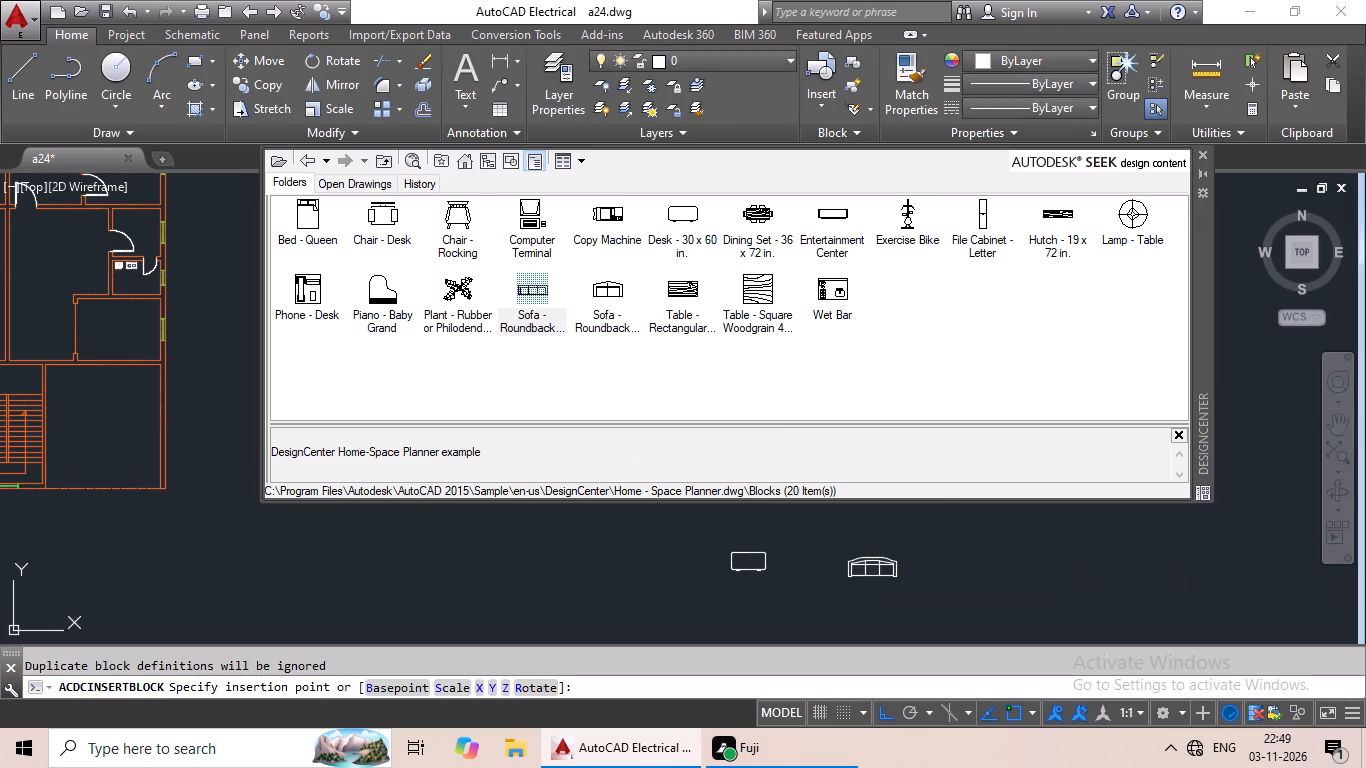
pyautogui.click(1203, 152)
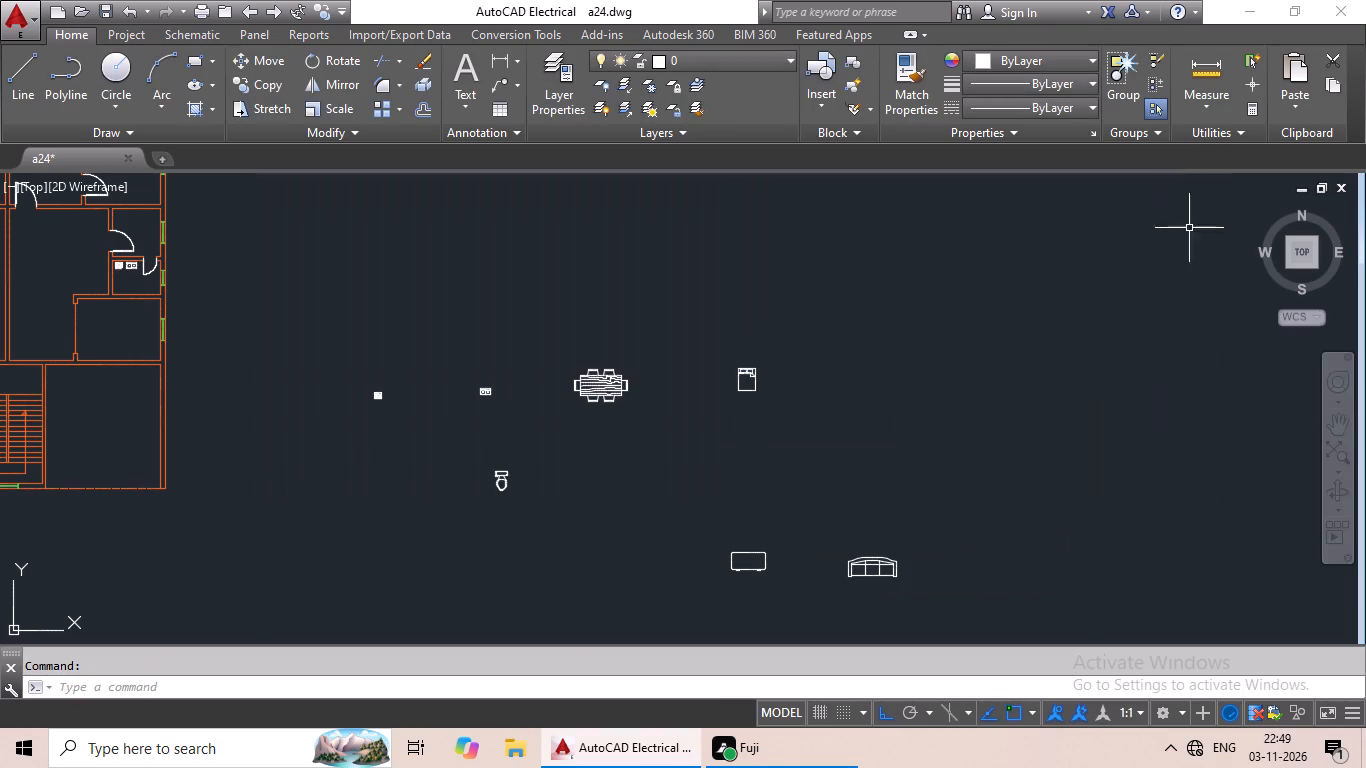
# Scale the loose desk by reference from its right edge's midpoint, using its full width as reference and a new length of about 2'-2".
pyautogui.moveTo(782, 579); pyautogui.dragTo(850, 470, button='middle')
pyautogui.scroll(2, 855, 460)
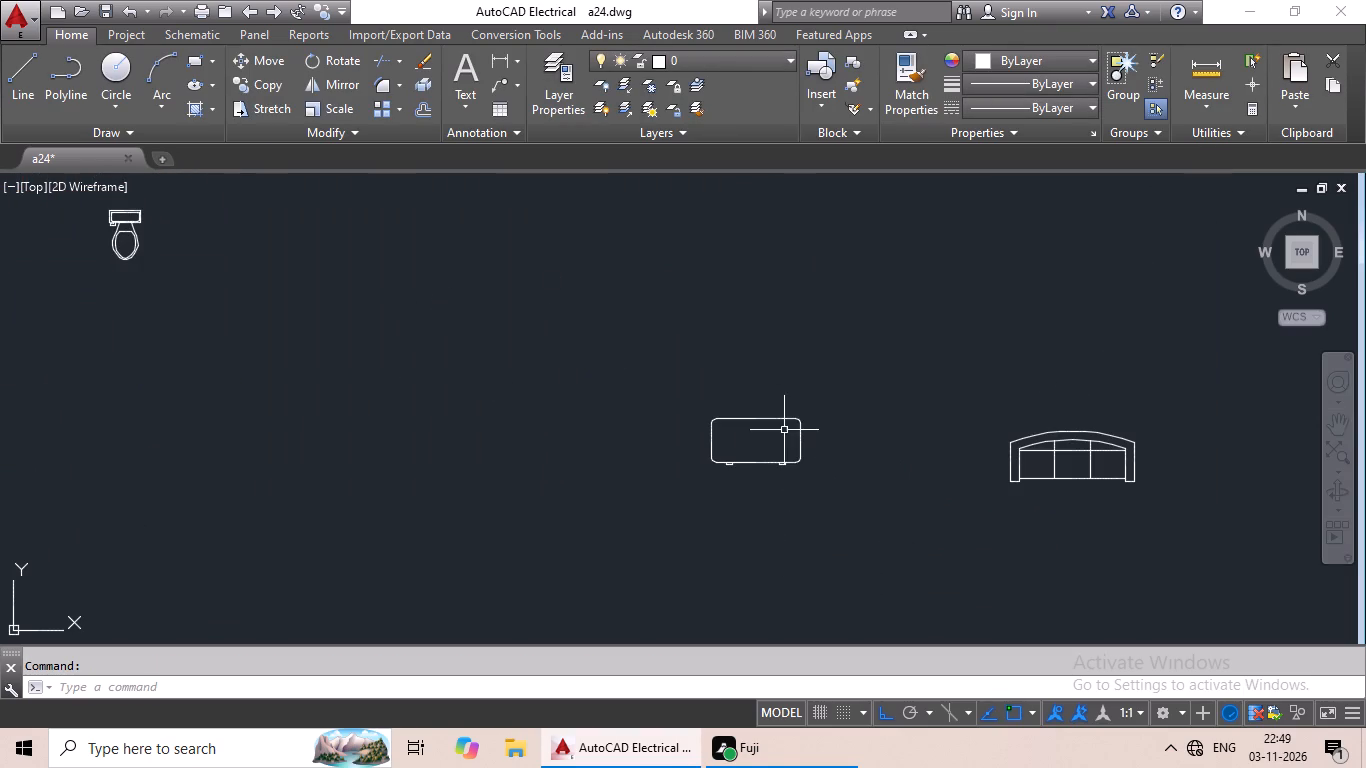
pyautogui.click(797, 420)
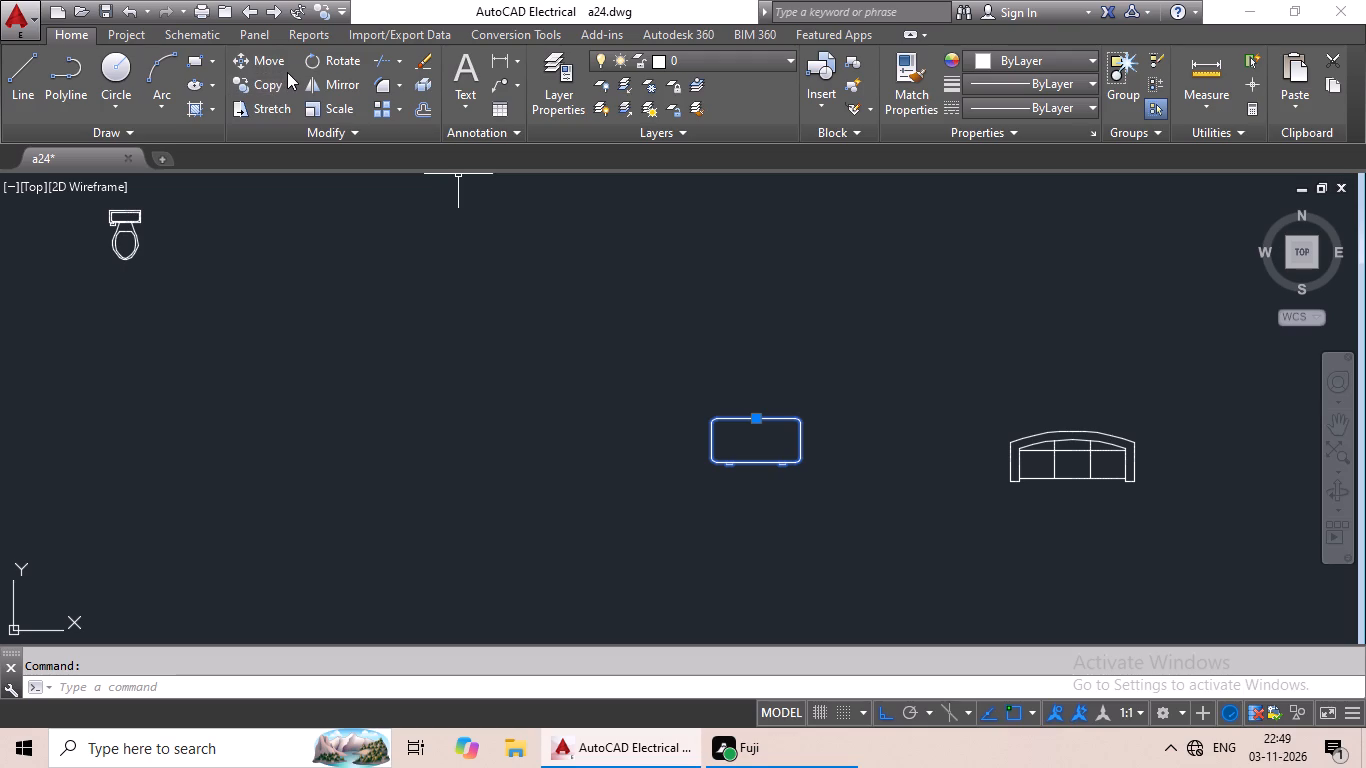
pyautogui.click(315, 109)
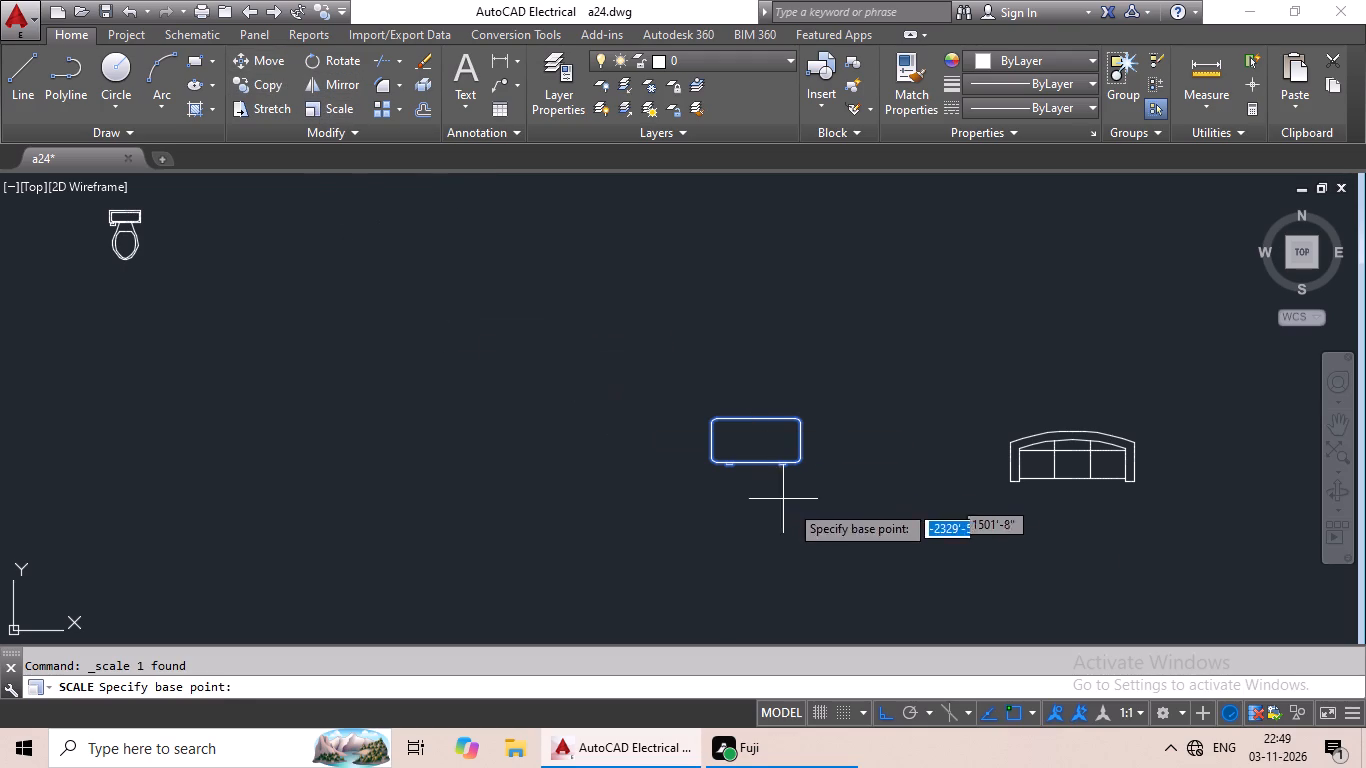
pyautogui.scroll(3, 858, 527)
pyautogui.moveTo(677, 409); pyautogui.dragTo(814, 563, button='middle')
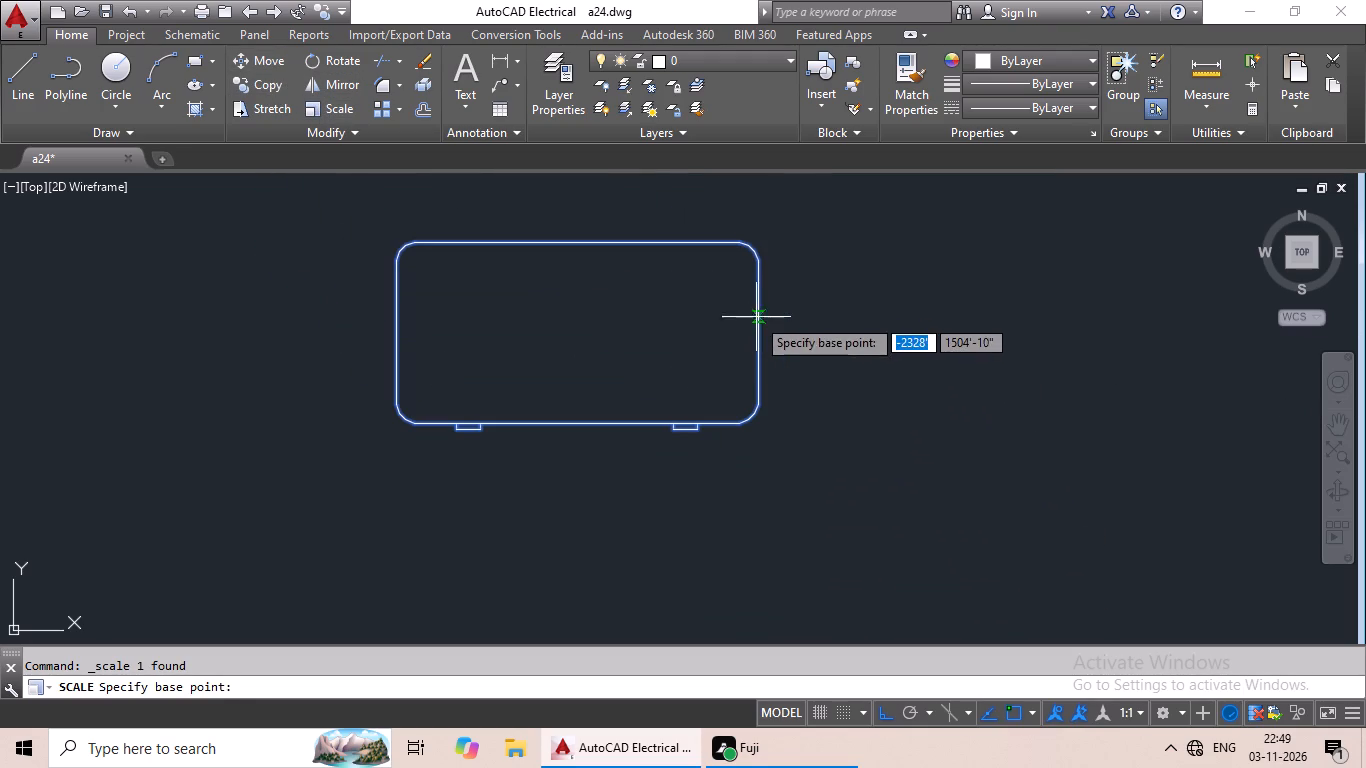
pyautogui.click(759, 327)
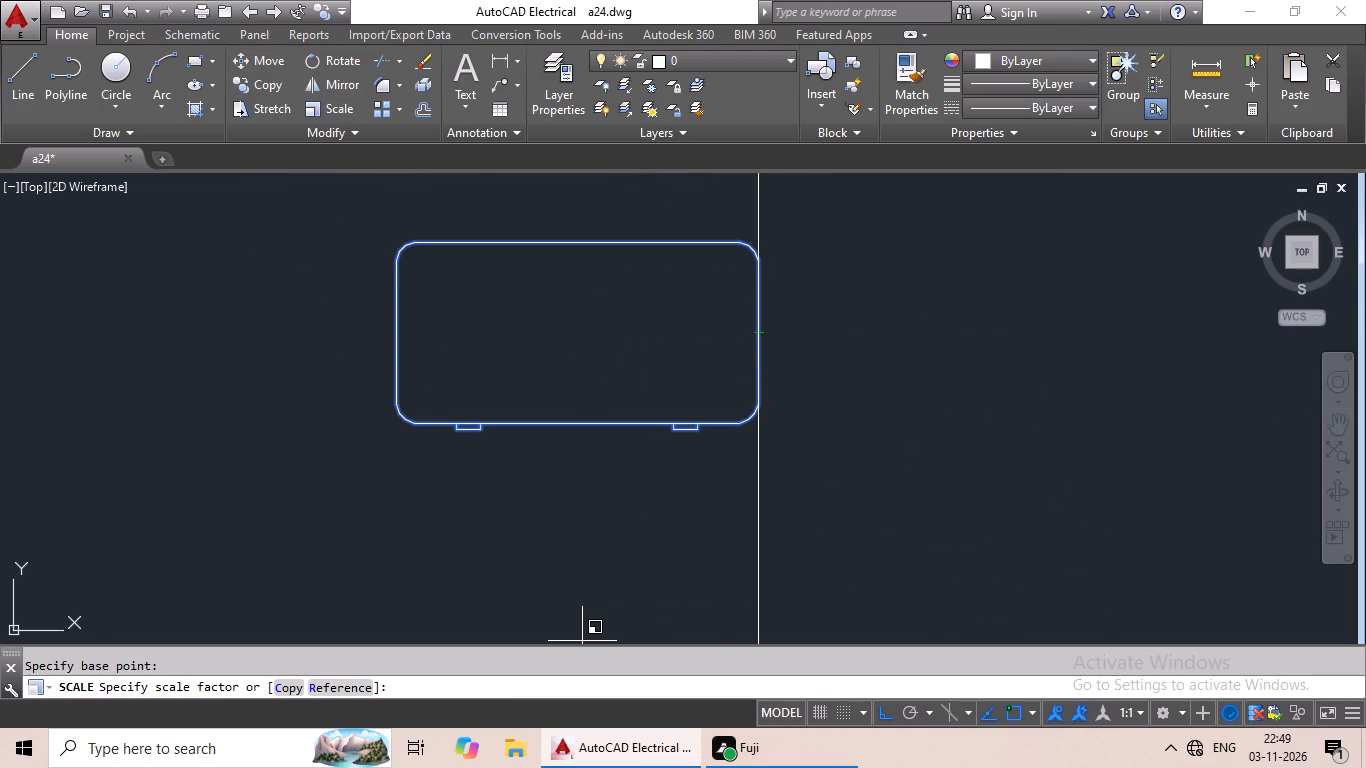
pyautogui.click(343, 683)
pyautogui.click(758, 333)
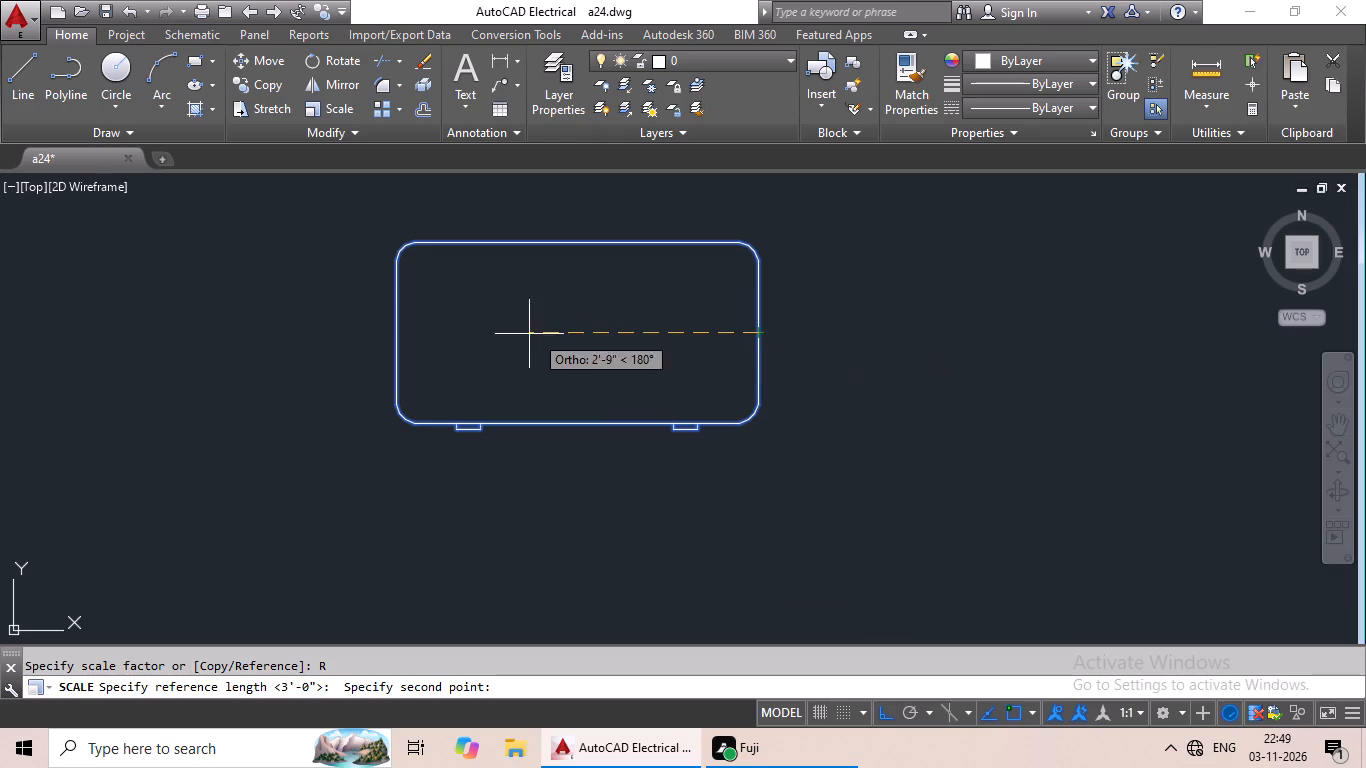
pyautogui.click(392, 335)
pyautogui.click(602, 357)
# Scale the loose three-seat sofa by reference from its right edge's midpoint, using its full width as reference and a new length of about 3'-0".
pyautogui.scroll(-3, 984, 403)
pyautogui.moveTo(1043, 417); pyautogui.dragTo(687, 418, button='middle')
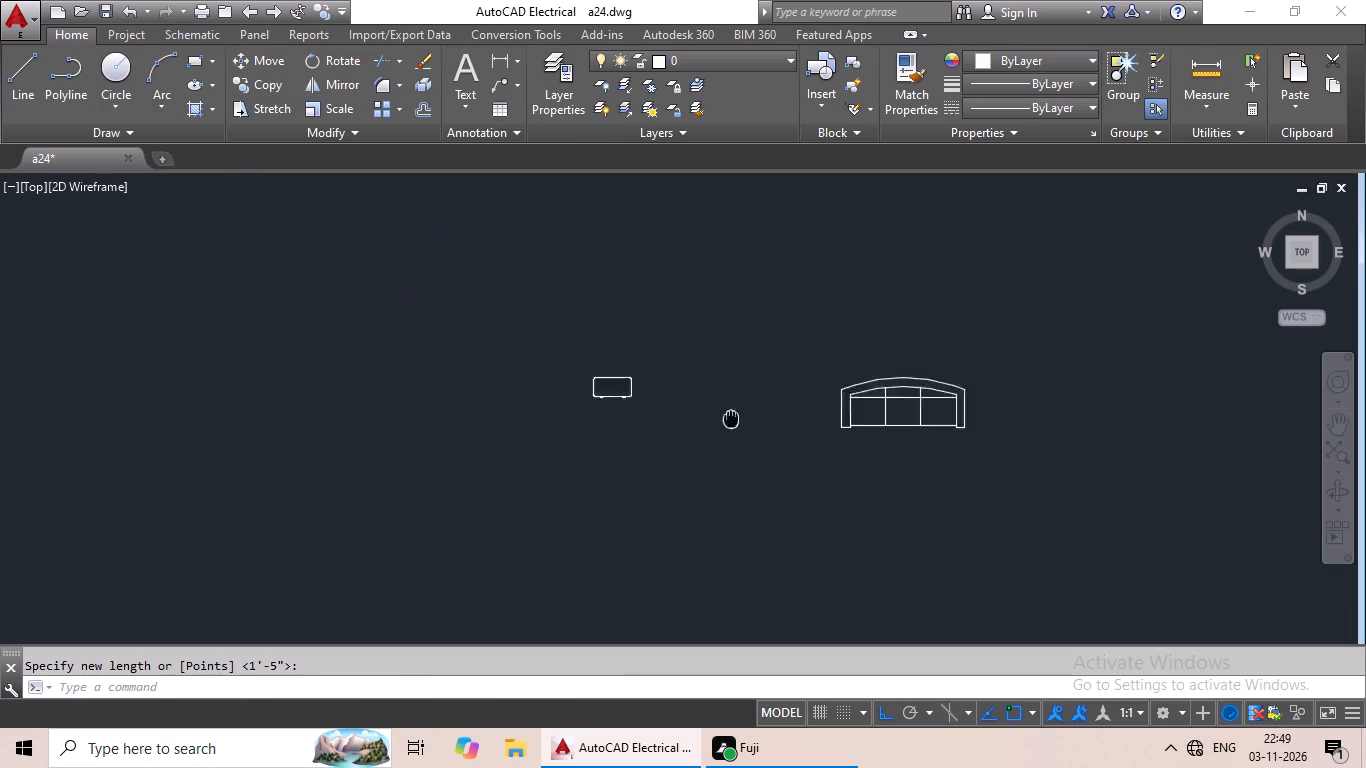
pyautogui.moveTo(953, 357); pyautogui.dragTo(976, 506)
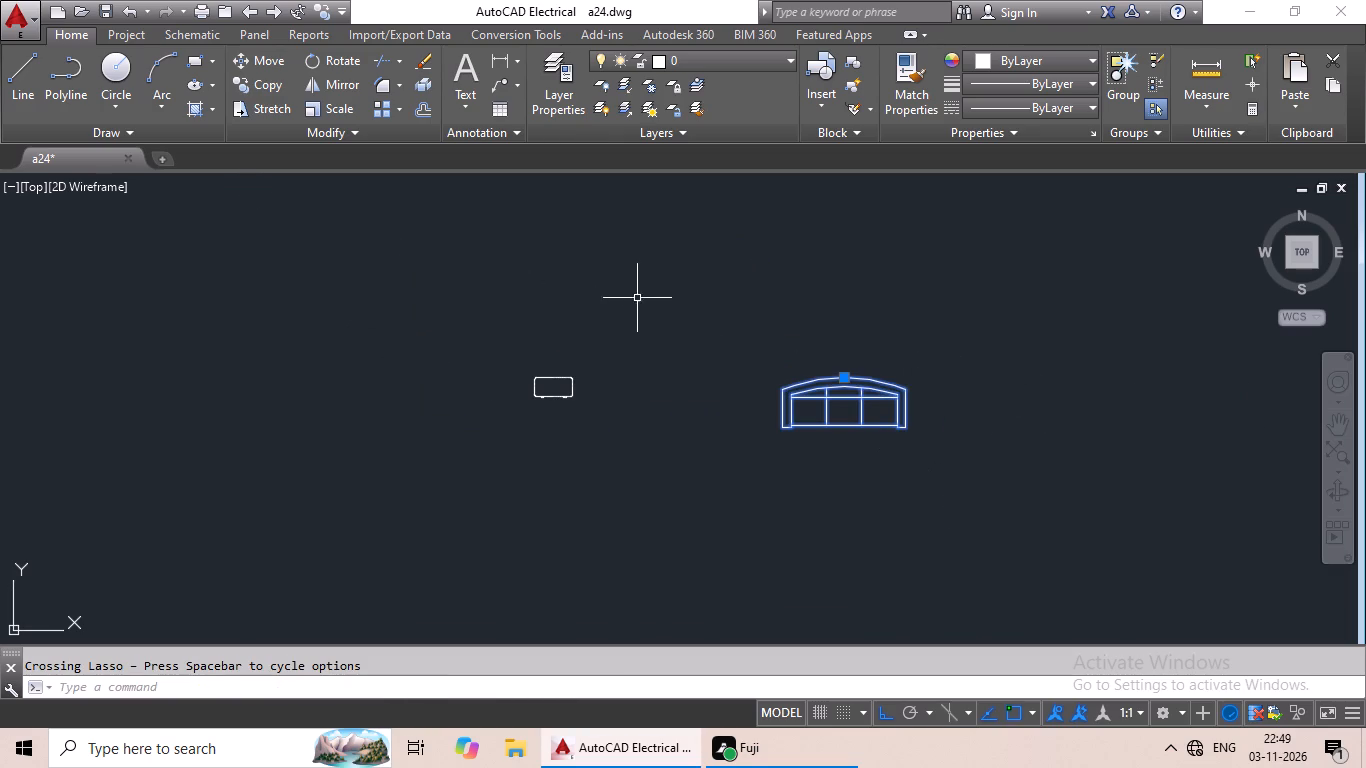
pyautogui.click(325, 115)
pyautogui.scroll(3, 1029, 422)
pyautogui.scroll(-1, 782, 422)
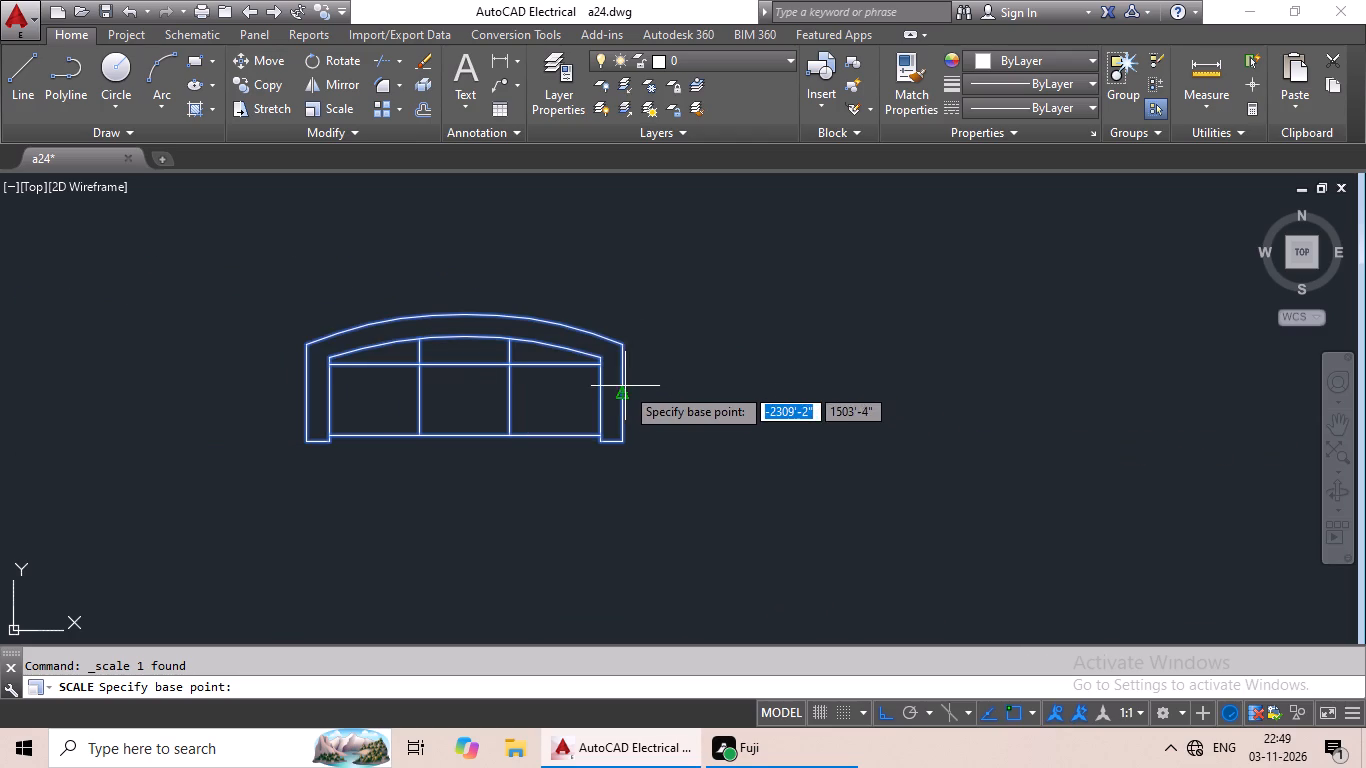
pyautogui.click(621, 393)
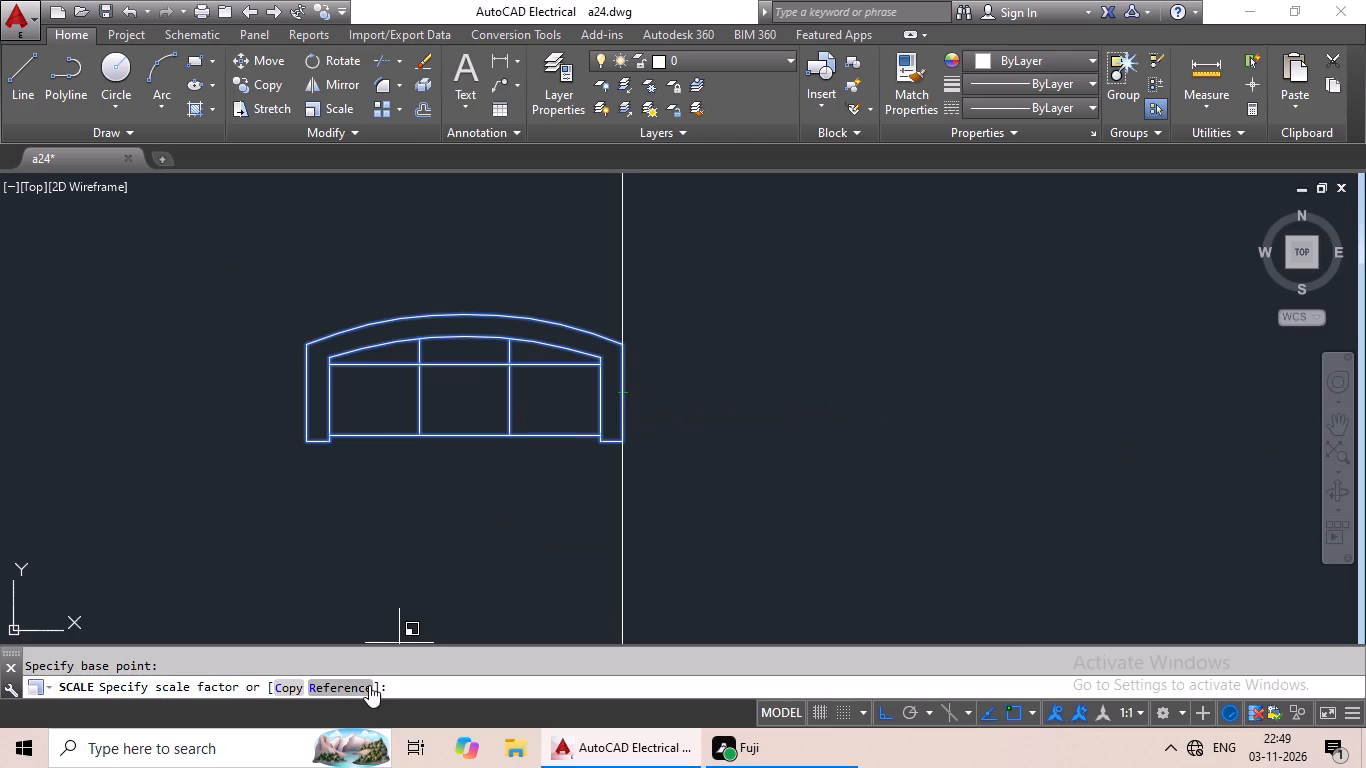
pyautogui.click(369, 685)
pyautogui.click(624, 396)
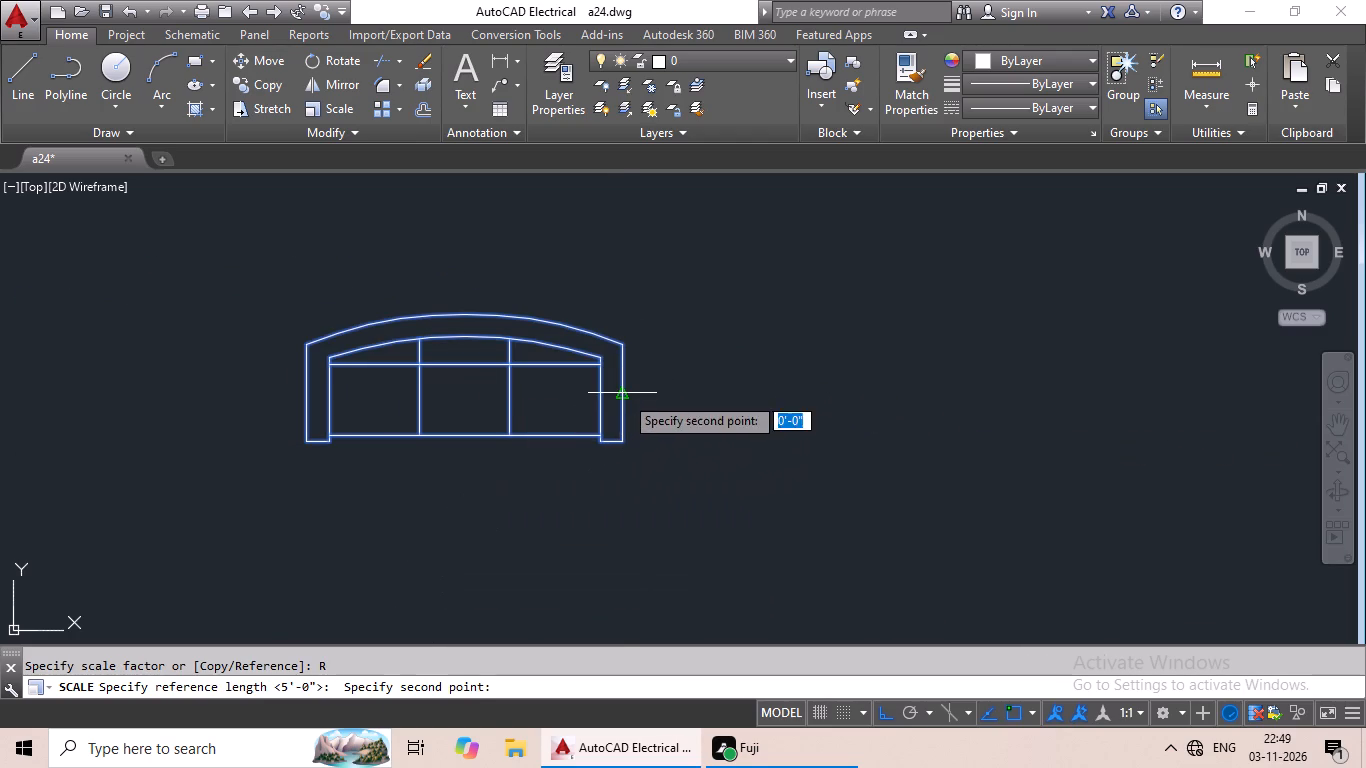
pyautogui.click(306, 390)
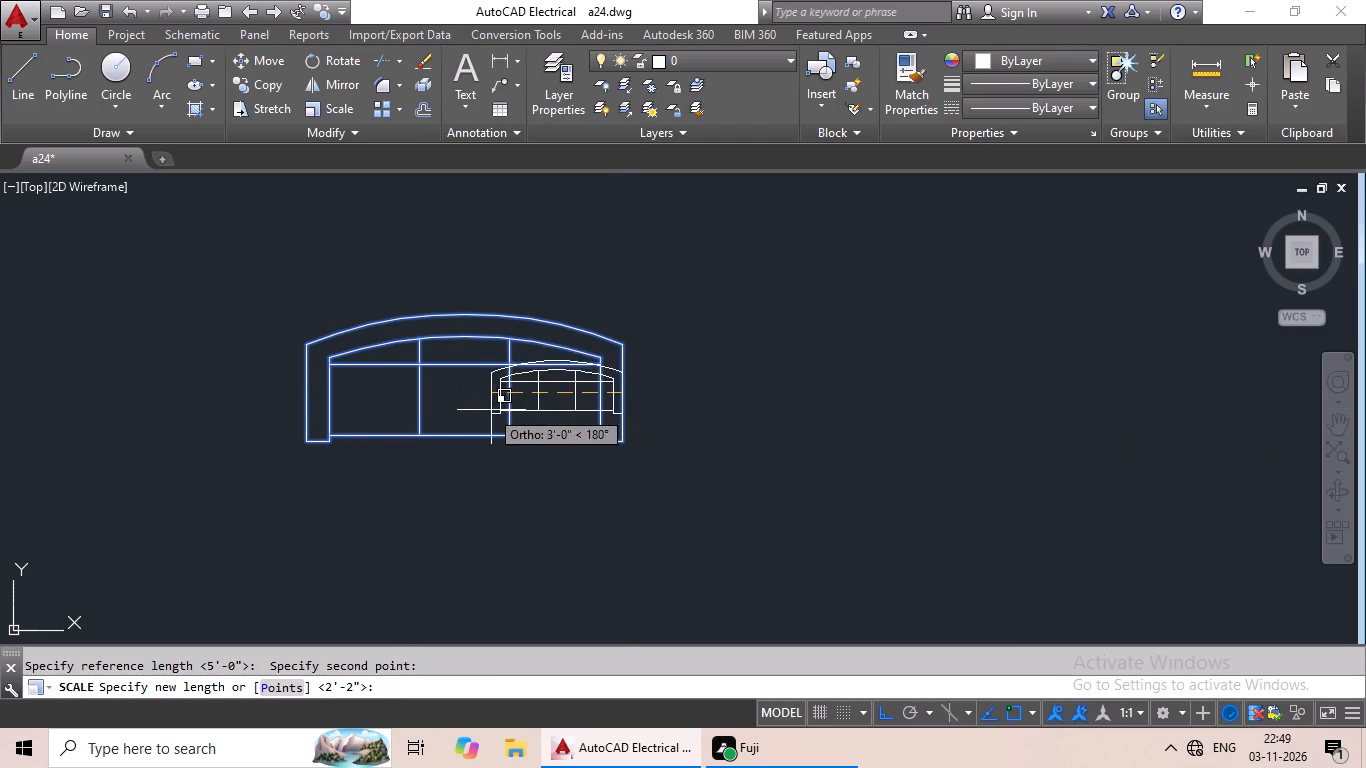
pyautogui.click(491, 410)
# Copy the scaled desk and paste it in the right-hand apartment's room directly below the sink and range-oven room.
pyautogui.scroll(-3, 710, 398)
pyautogui.click(478, 389)
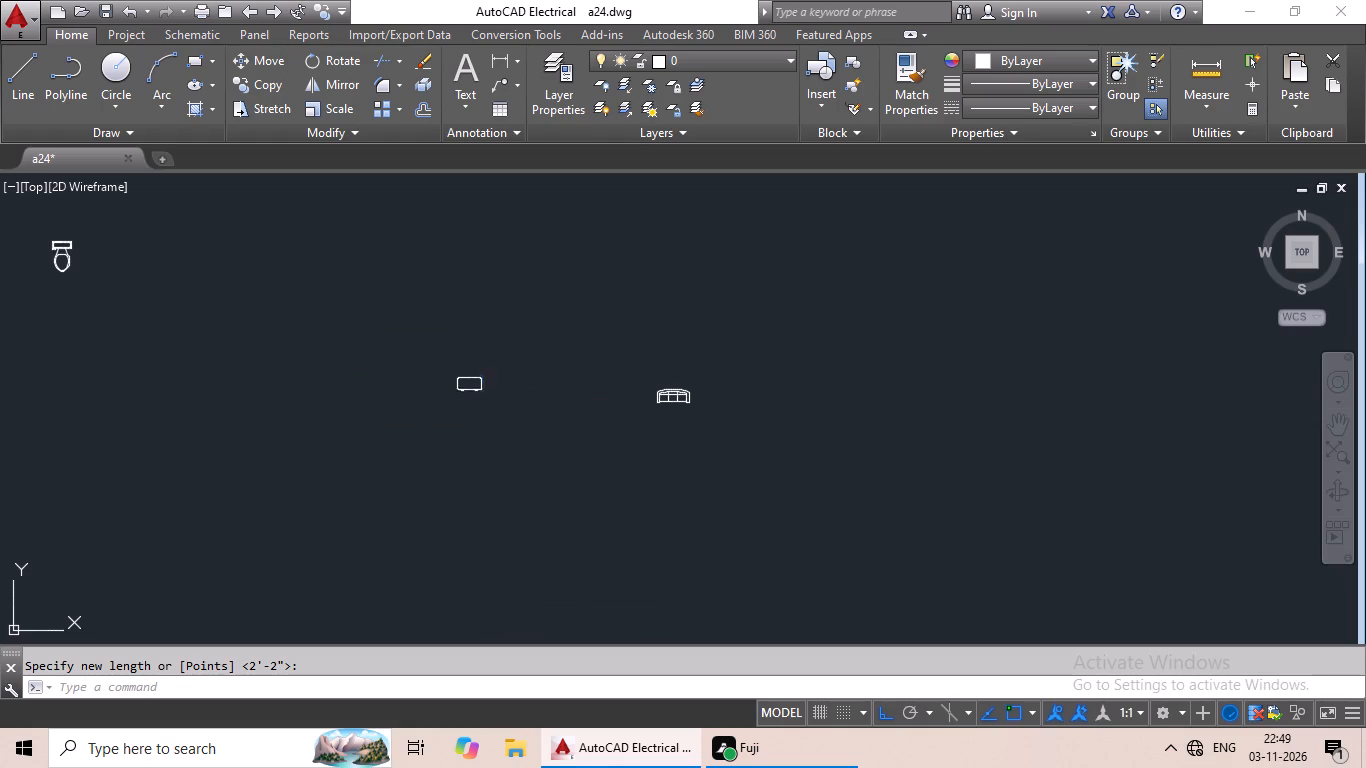
pyautogui.hotkey('ctrl', 'c')
pyautogui.hotkey('ctrl', 'v')
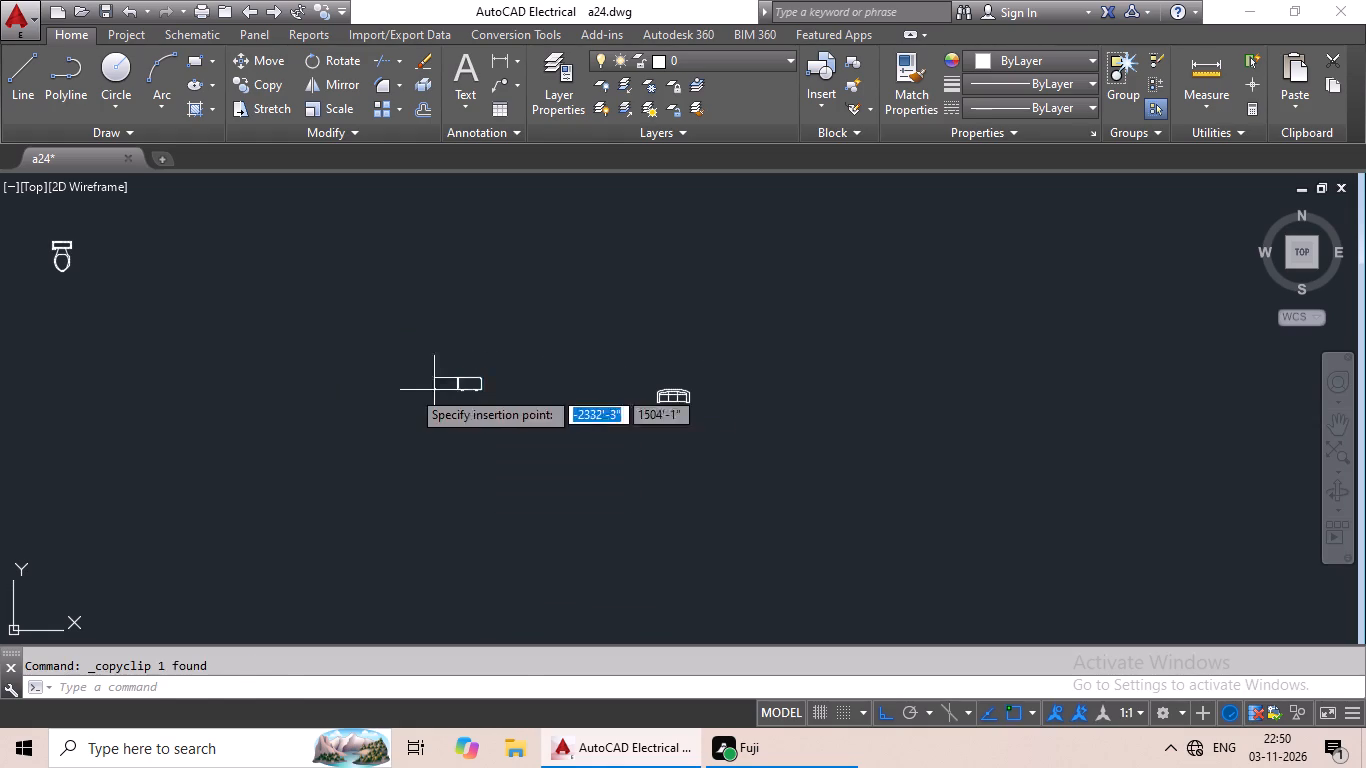
pyautogui.keyDown('ctrl'); pyautogui.scroll(-3, 357, 383); pyautogui.keyUp('ctrl')
pyautogui.moveTo(351, 385); pyautogui.dragTo(775, 492, button='middle')
pyautogui.scroll(6, 561, 400)
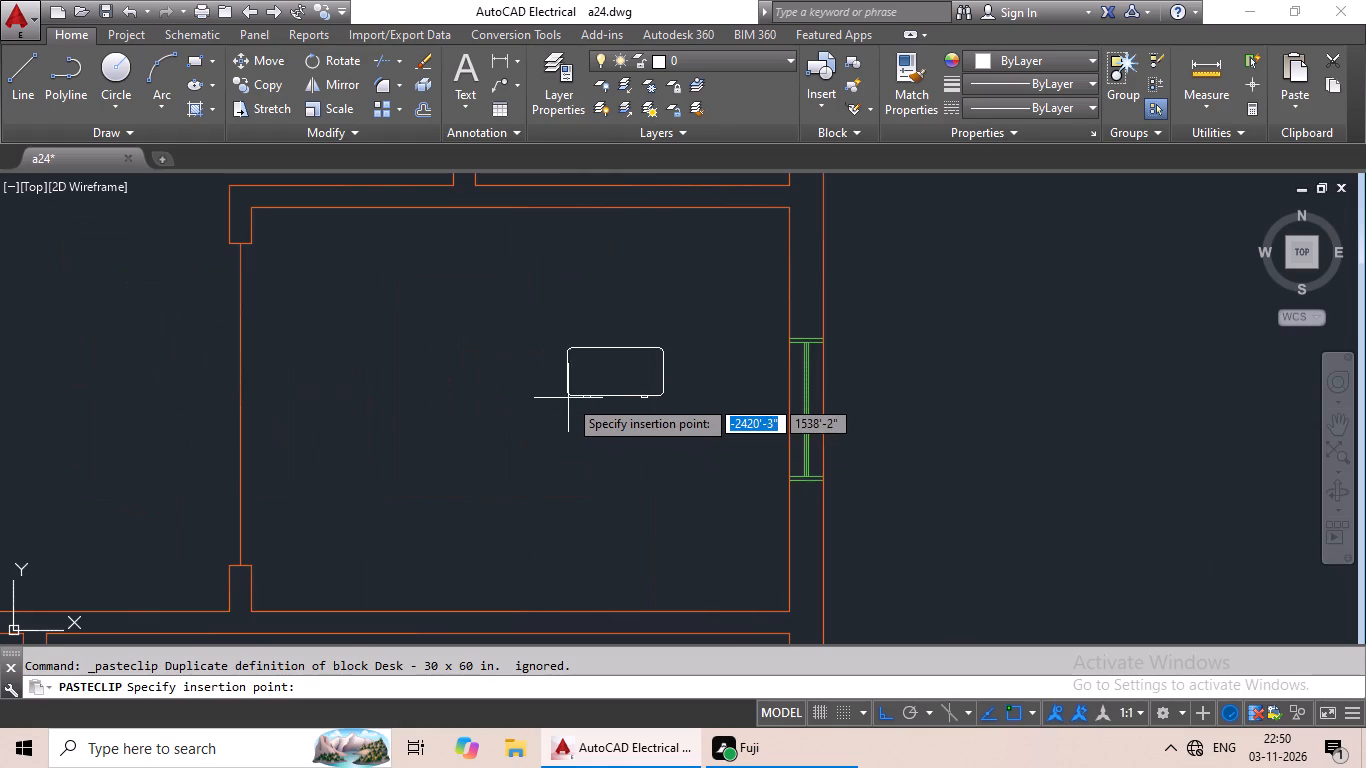
pyautogui.click(571, 330)
# Copy the scaled three-seat sofa and paste it just above the desk in the right-hand apartment's room, near the top wall.
pyautogui.scroll(-2, 704, 366)
pyautogui.moveTo(961, 454); pyautogui.dragTo(433, 355, button='middle')
pyautogui.scroll(-2, 939, 479)
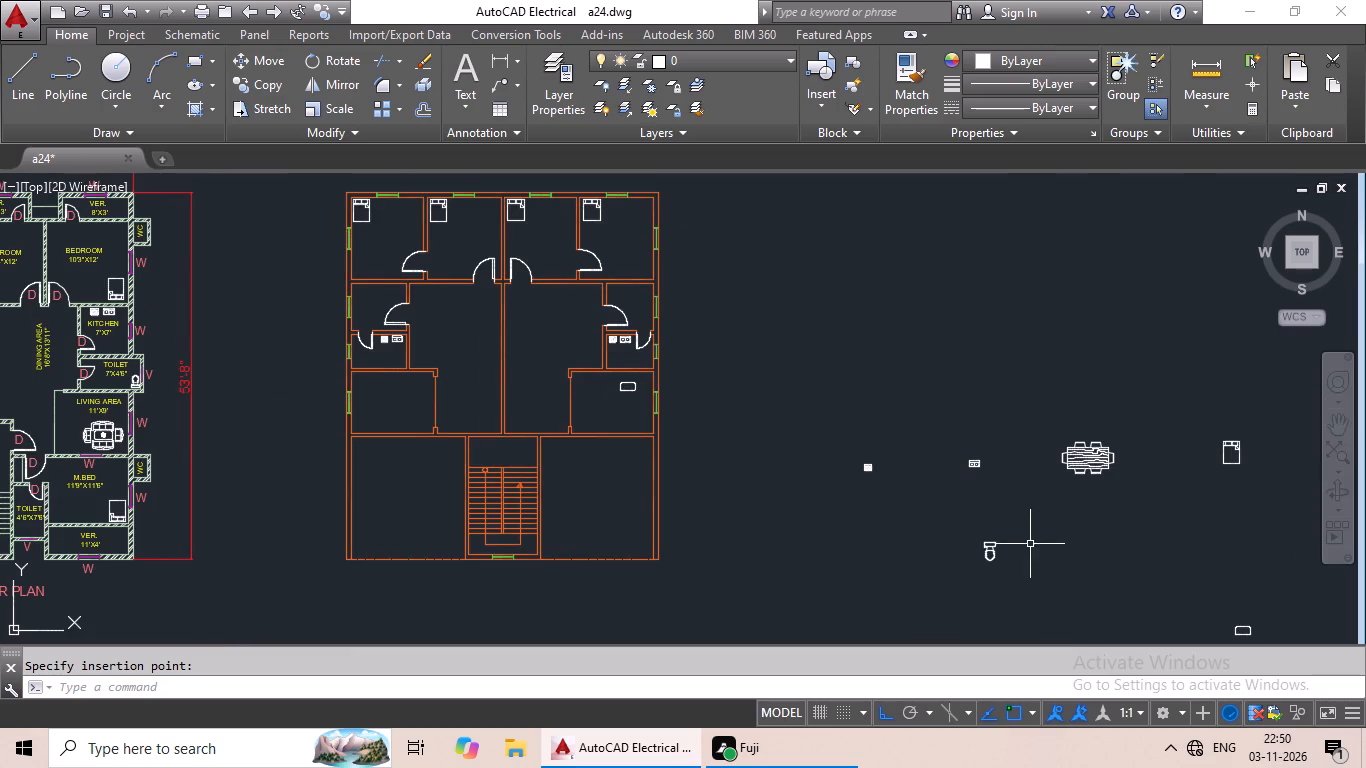
pyautogui.moveTo(1105, 485); pyautogui.dragTo(844, 434, button='middle')
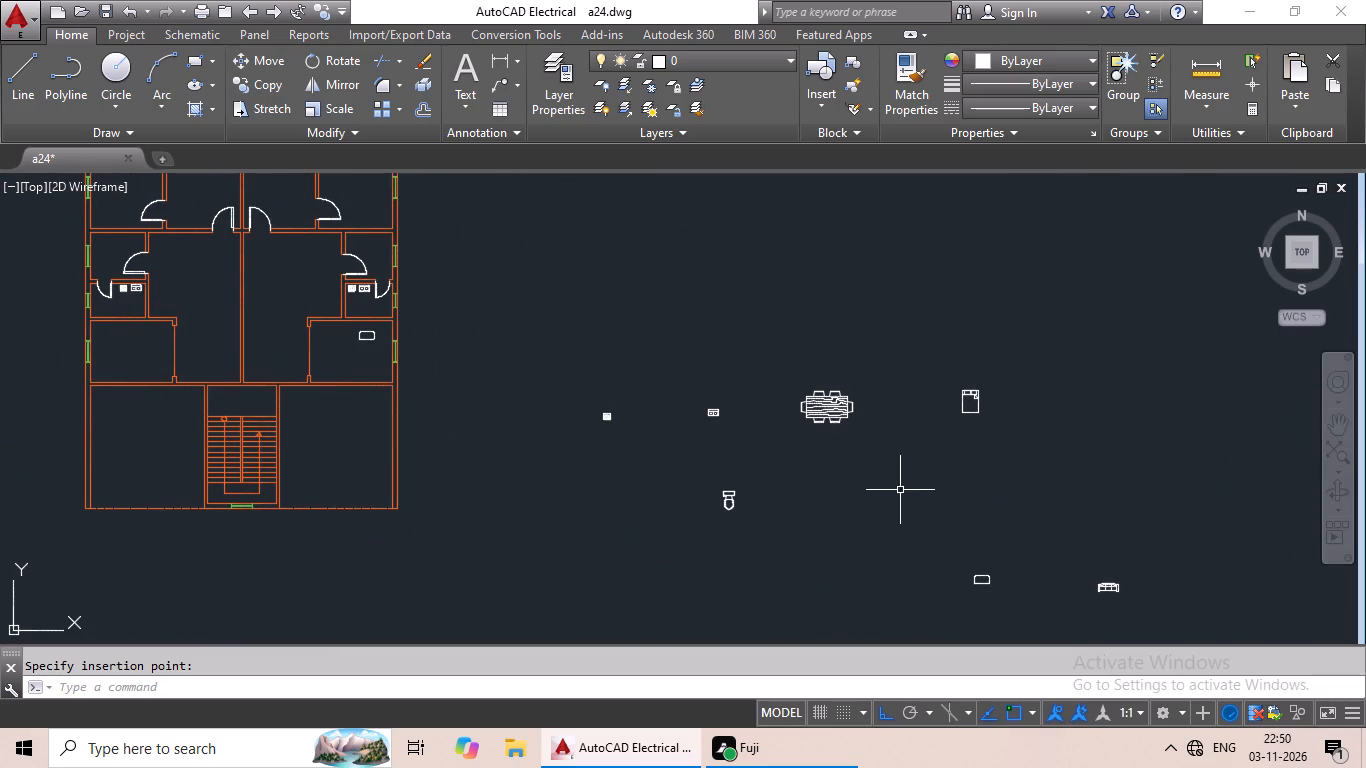
pyautogui.moveTo(900, 490); pyautogui.dragTo(606, 398, button='middle')
pyautogui.click(817, 499)
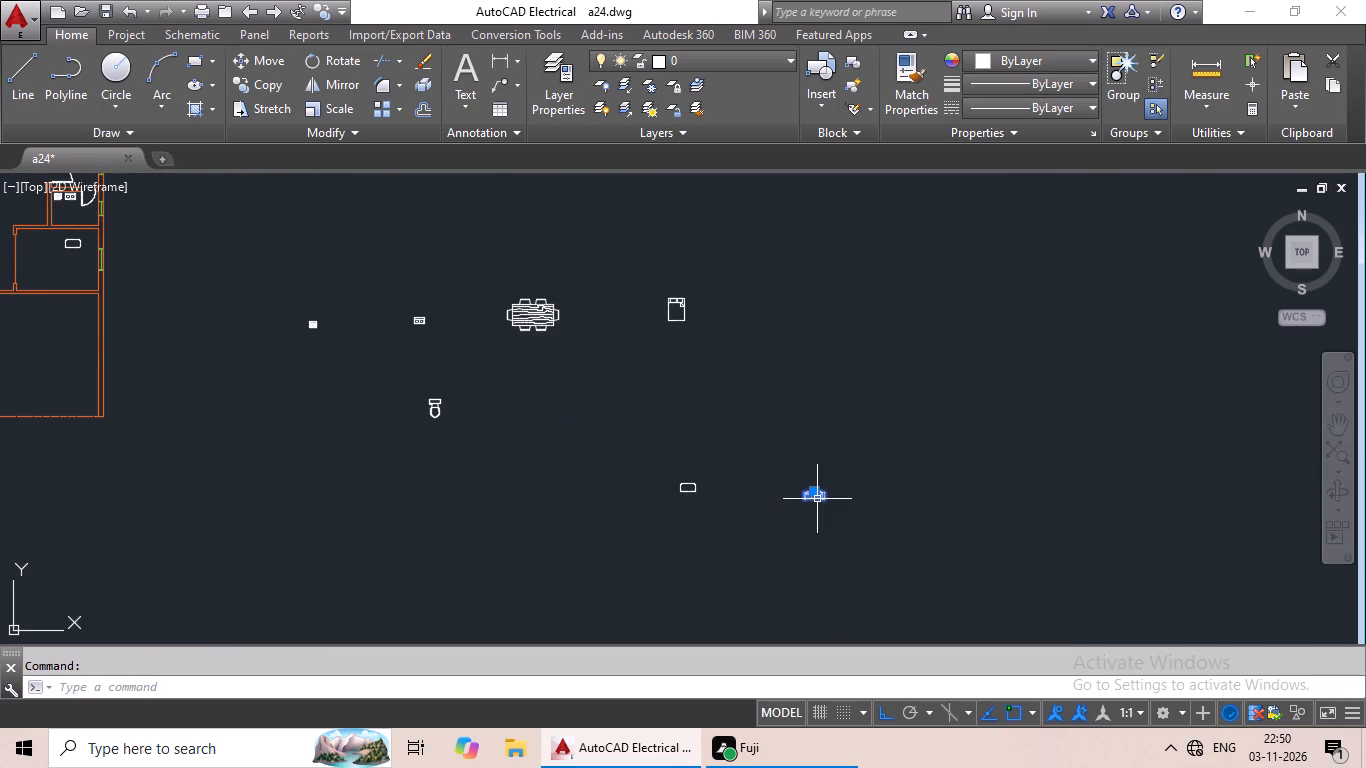
pyautogui.hotkey('ctrl', 'c')
pyautogui.hotkey('ctrl', 'v')
pyautogui.moveTo(299, 389); pyautogui.dragTo(725, 612, button='middle')
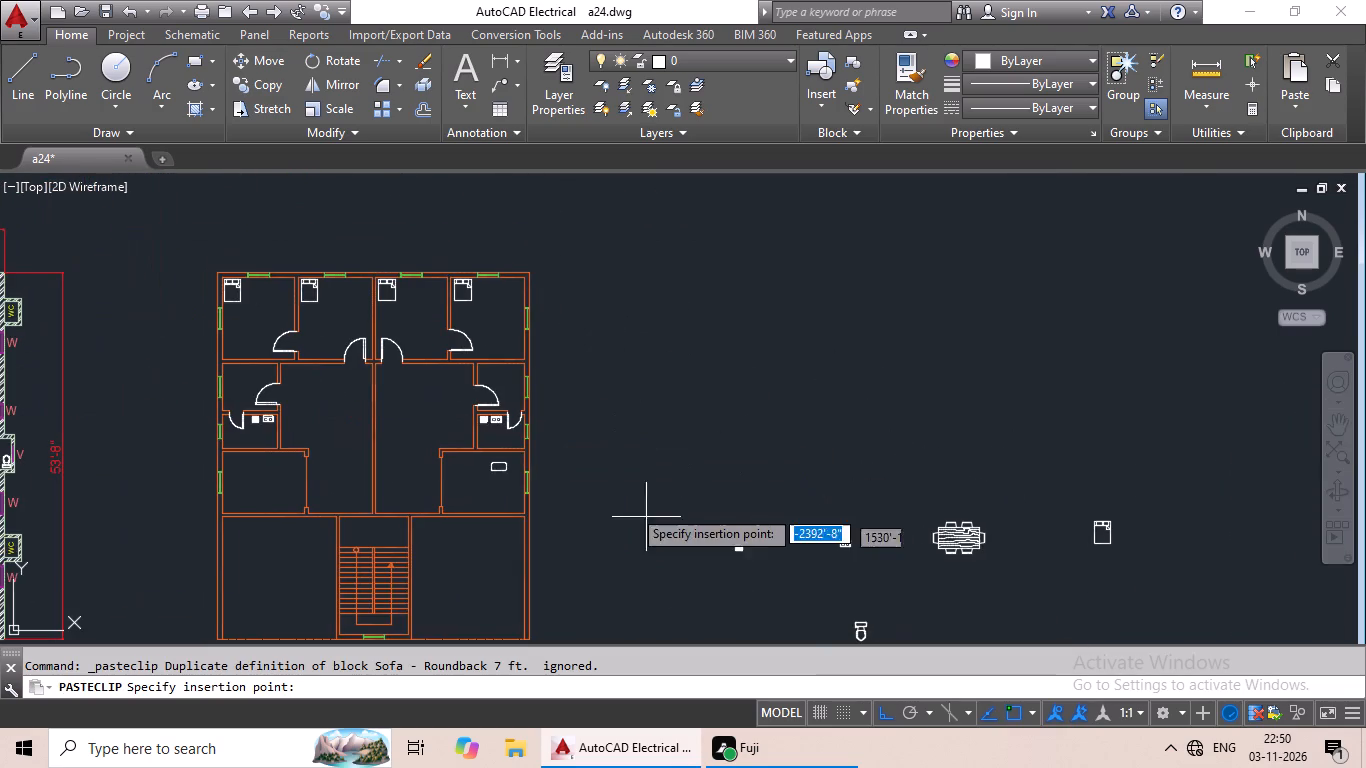
pyautogui.scroll(4, 515, 472)
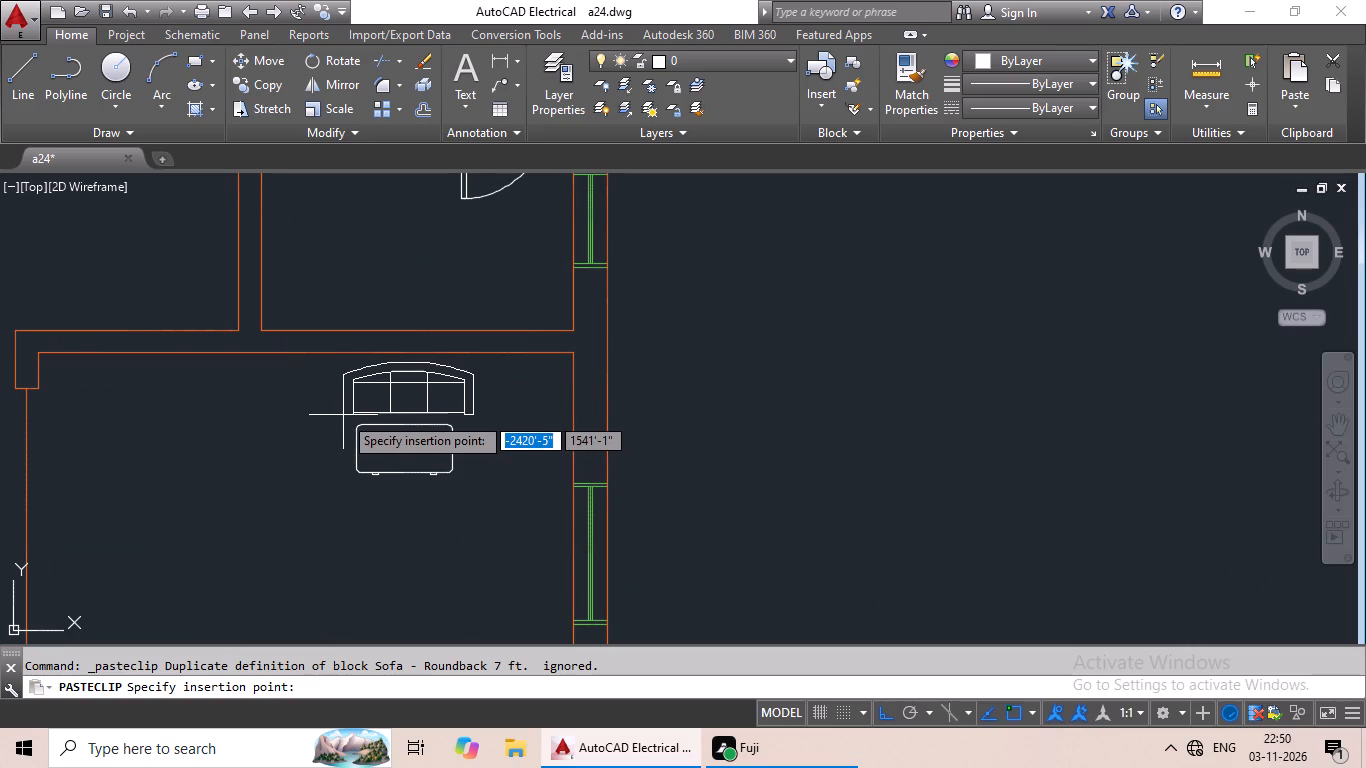
pyautogui.click(342, 417)
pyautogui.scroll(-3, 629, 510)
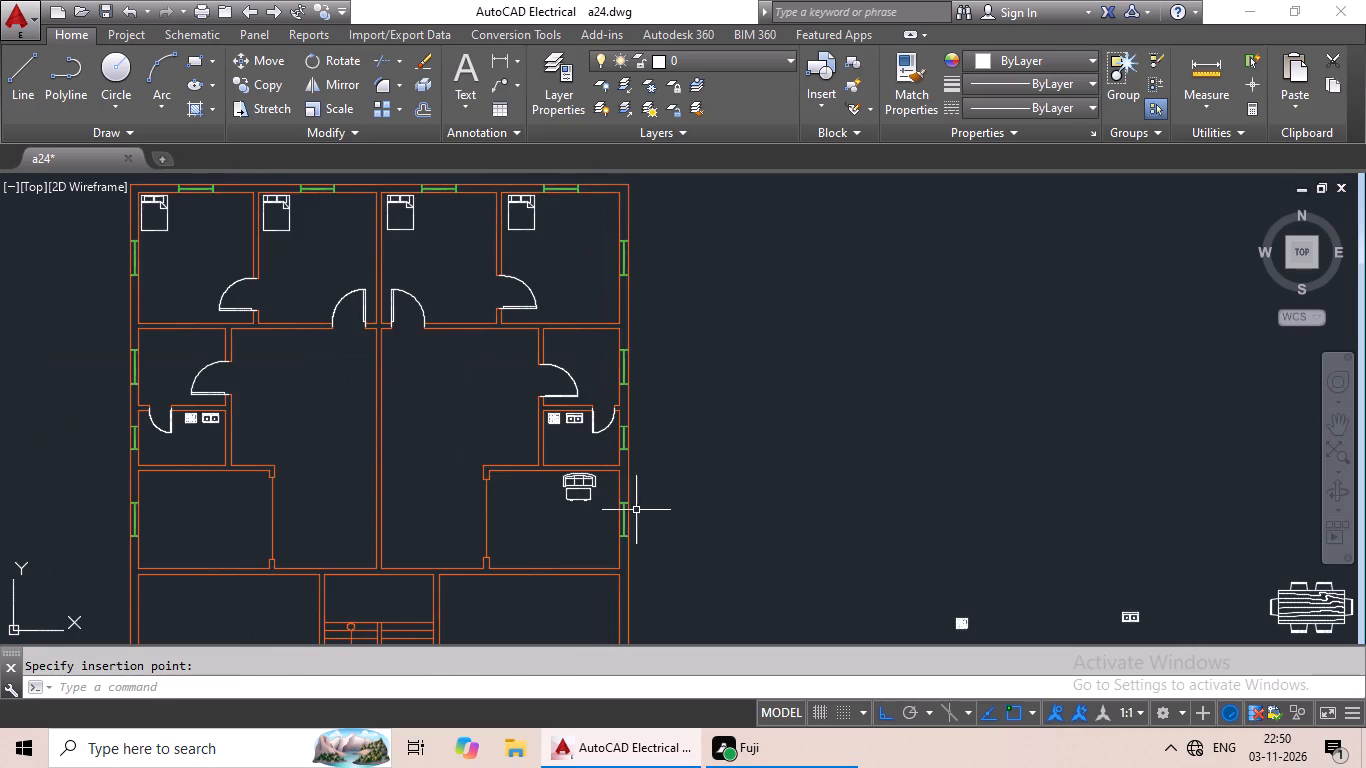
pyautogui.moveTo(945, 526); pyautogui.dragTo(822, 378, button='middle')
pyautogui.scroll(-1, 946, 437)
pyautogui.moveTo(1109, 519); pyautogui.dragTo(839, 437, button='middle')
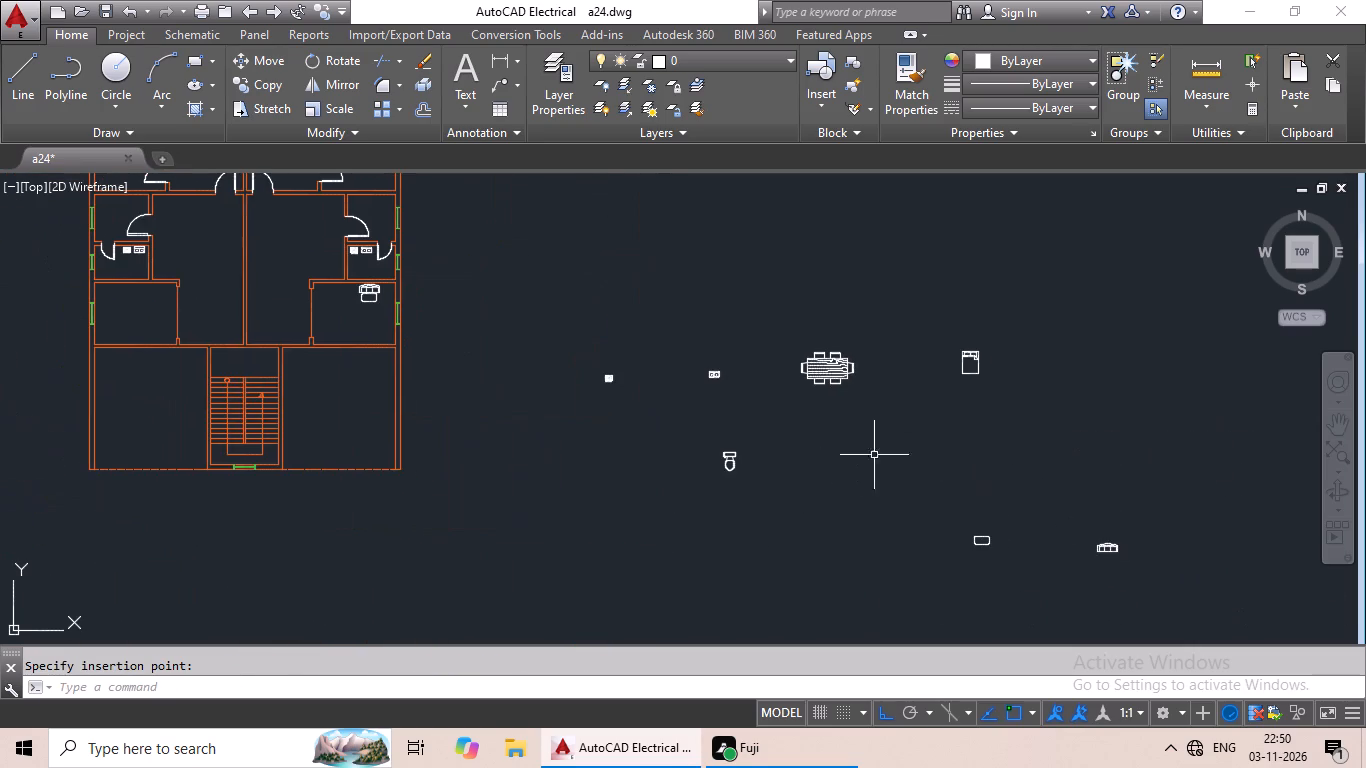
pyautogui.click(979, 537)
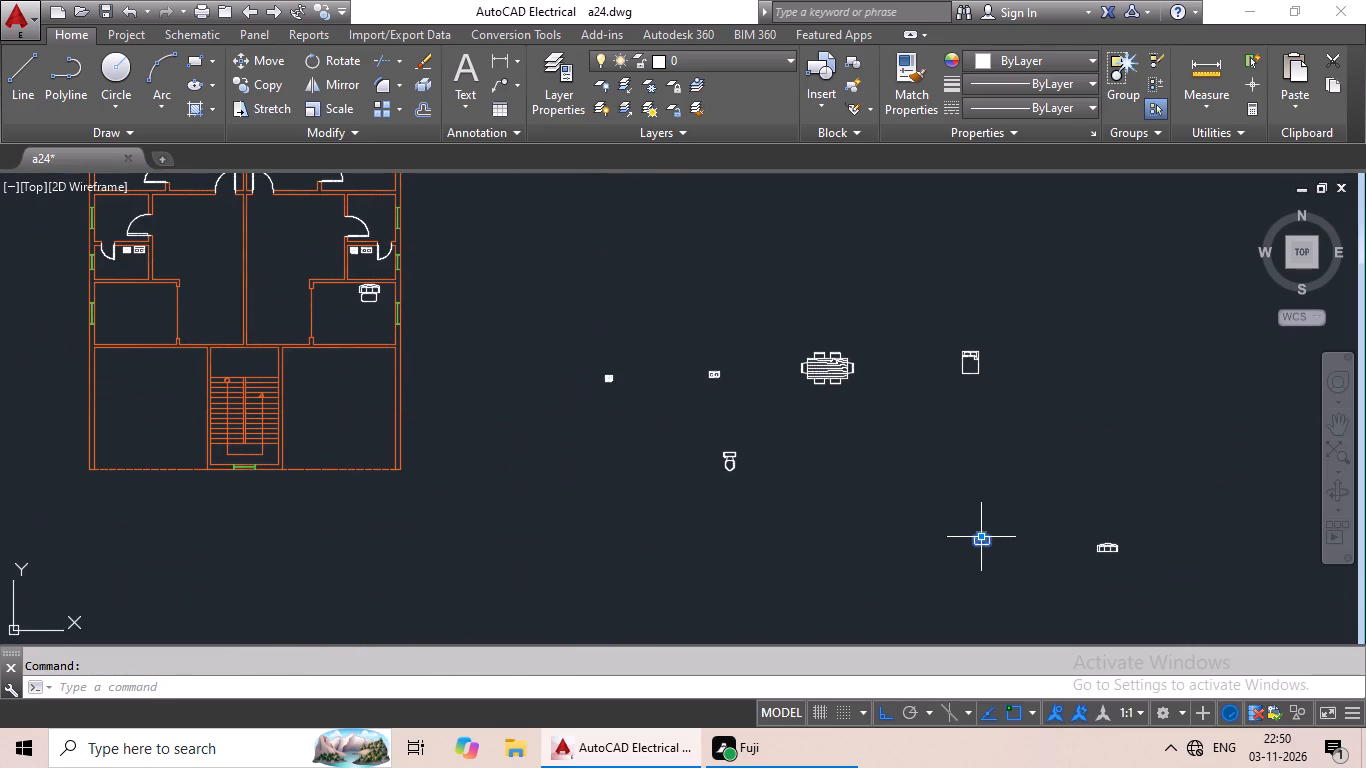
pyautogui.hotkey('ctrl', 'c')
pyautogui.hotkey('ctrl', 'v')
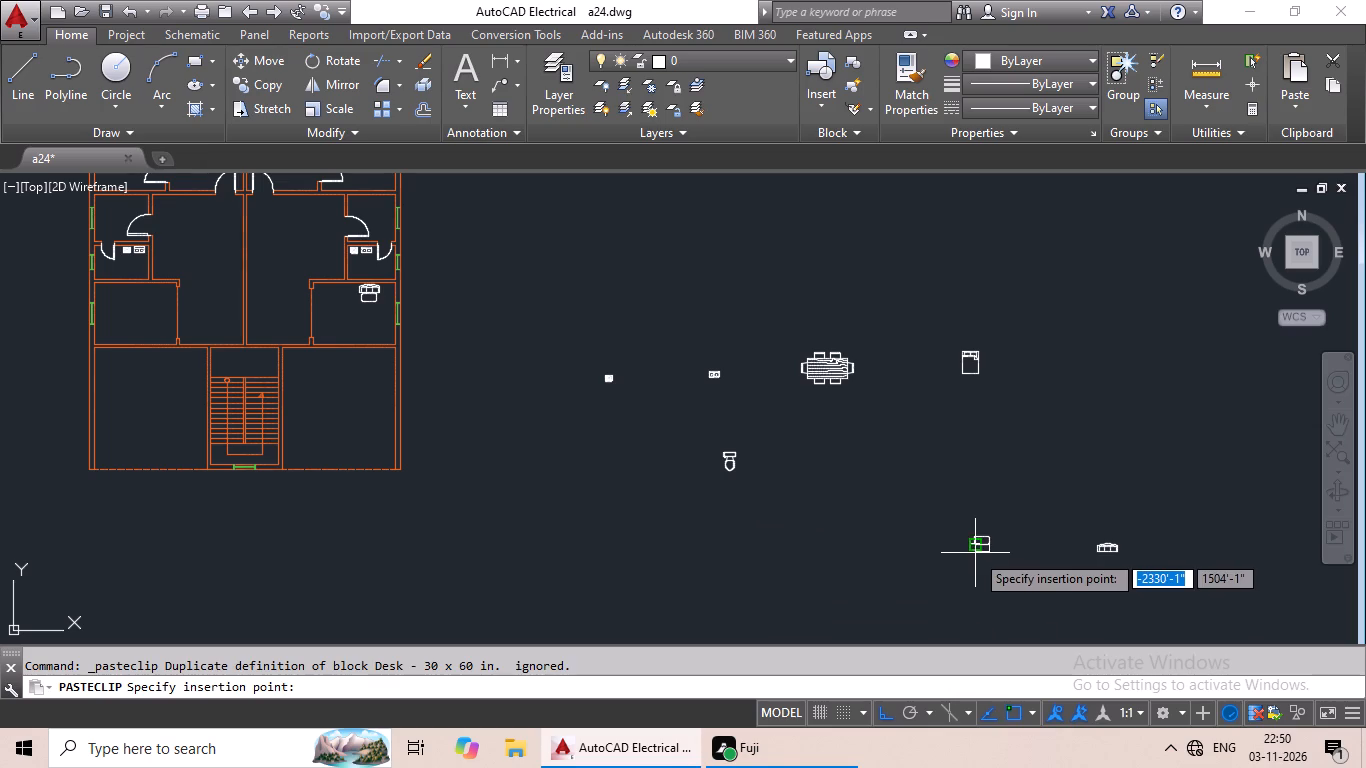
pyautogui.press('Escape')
# Copy the placed sofa and desk together and paste them near the top wall of the left-hand apartment's matching room.
pyautogui.scroll(5, 357, 295)
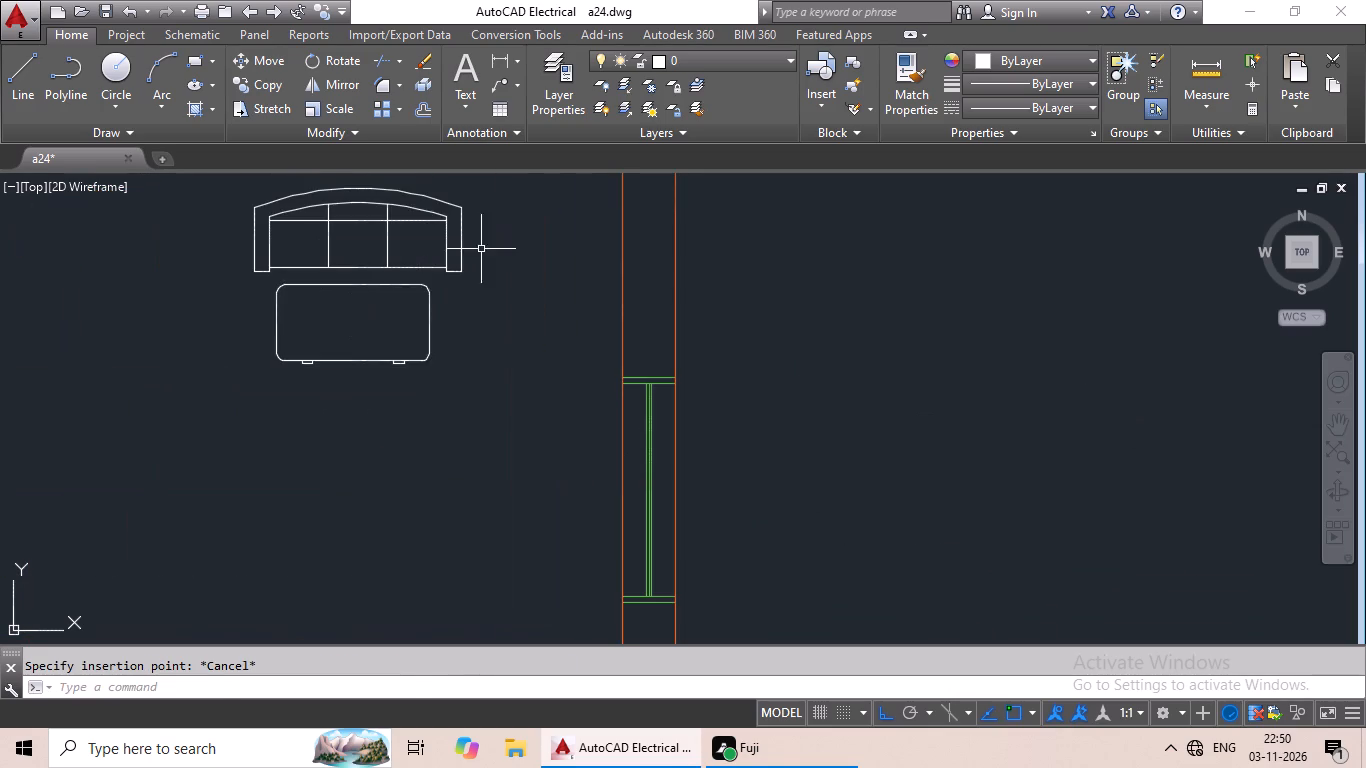
pyautogui.moveTo(490, 239); pyautogui.dragTo(261, 282)
pyautogui.hotkey('ctrl', 'c')
pyautogui.hotkey('ctrl', 'v')
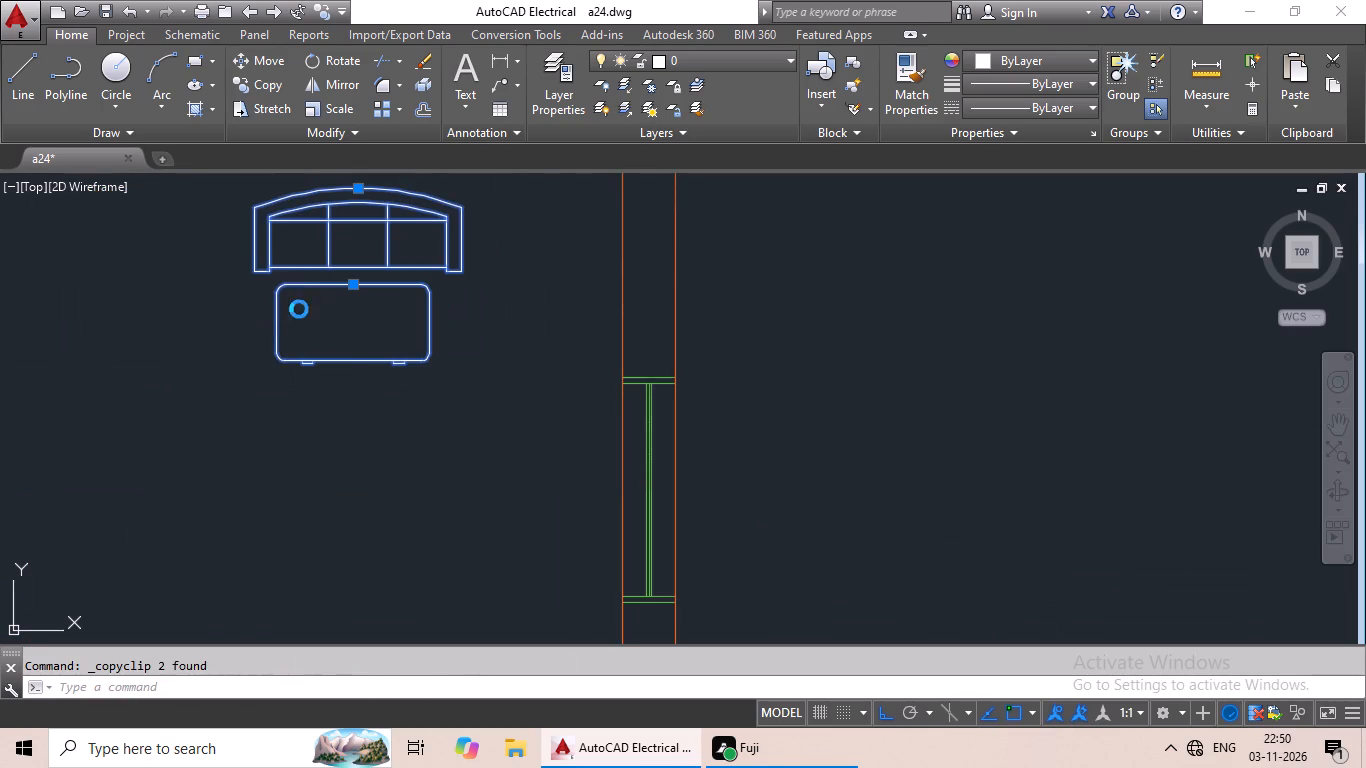
pyautogui.keyDown('ctrl'); pyautogui.scroll(-4, 289, 310); pyautogui.keyUp('ctrl')
pyautogui.moveTo(280, 314); pyautogui.dragTo(915, 432, button='middle')
pyautogui.scroll(2, 562, 454)
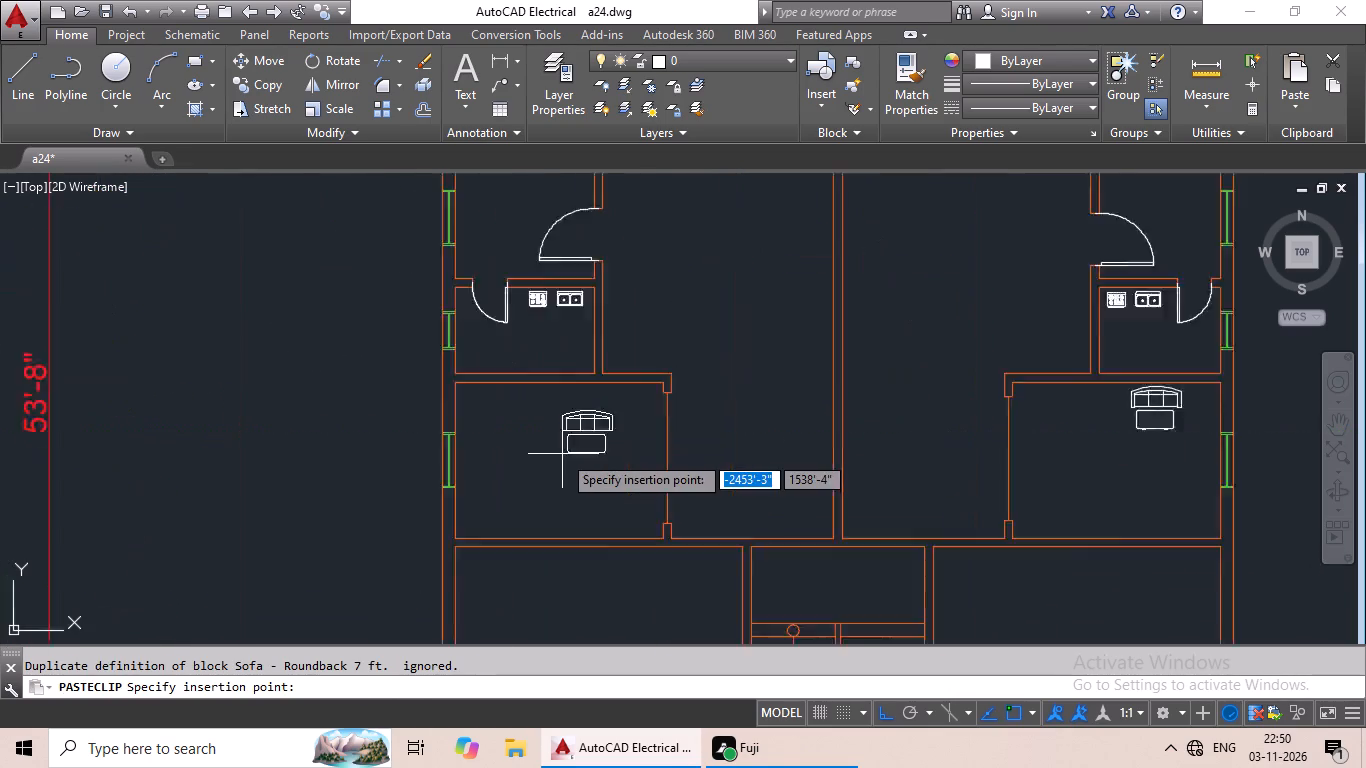
pyautogui.scroll(1, 562, 454)
pyautogui.click(629, 396)
pyautogui.scroll(-3, 813, 396)
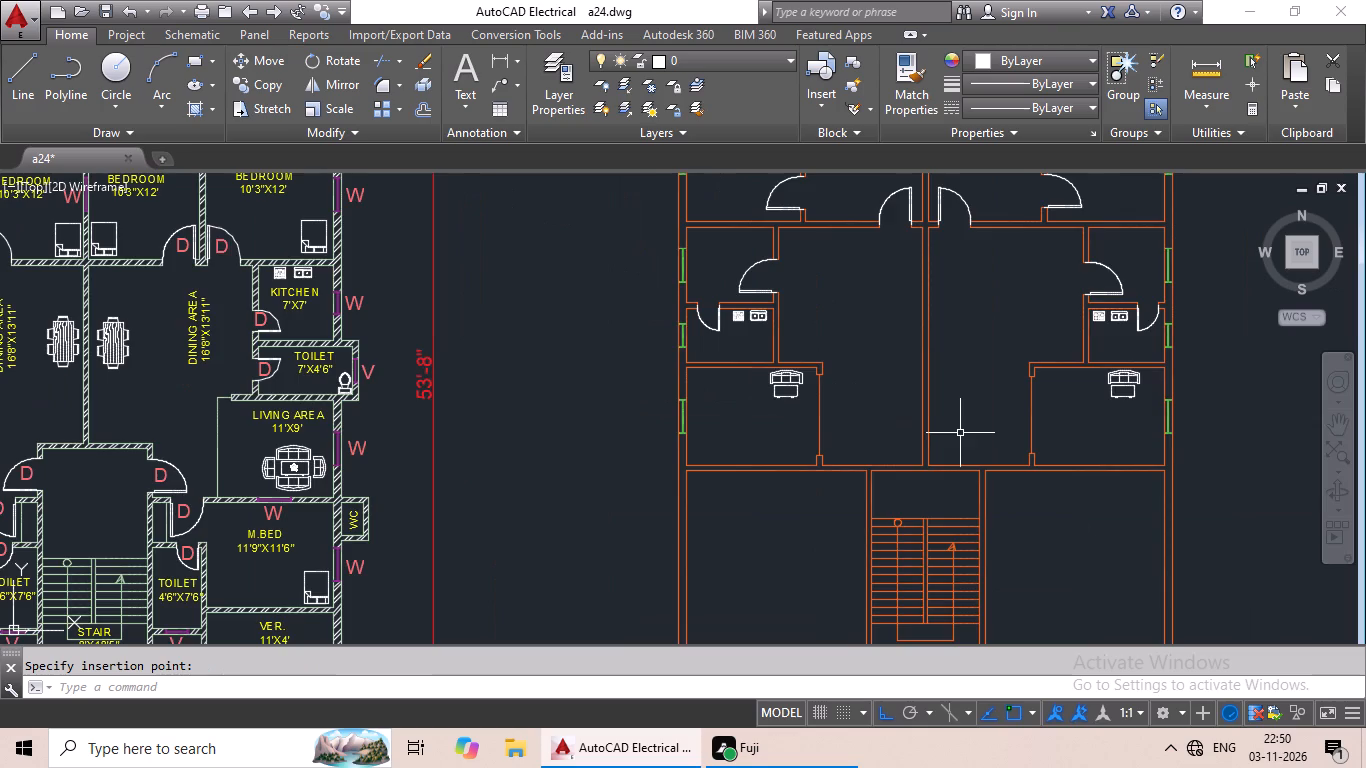
# Insert the Sofa - Roundback Loveseat 5 ft. block from DesignCenter in the empty area below the loose range-oven, and close DesignCenter.
pyautogui.moveTo(963, 432); pyautogui.dragTo(549, 357, button='middle')
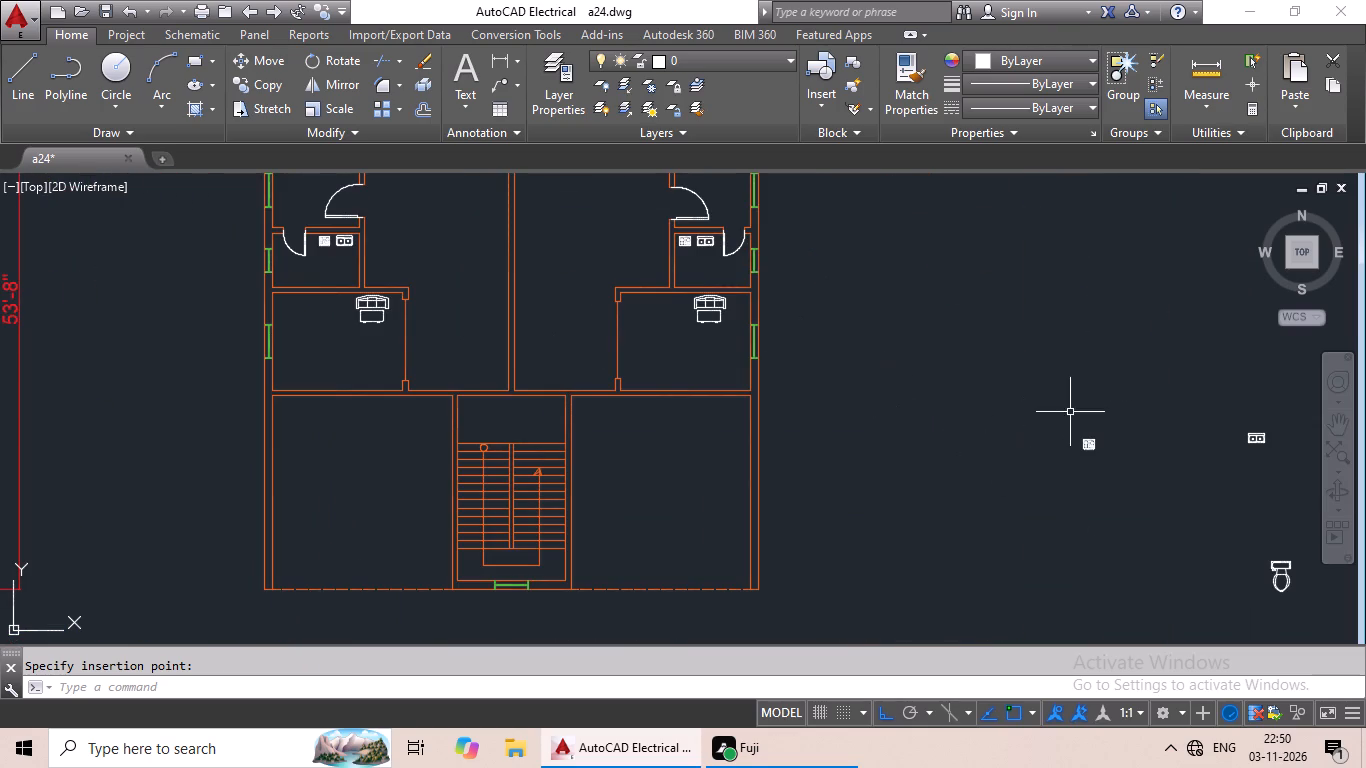
pyautogui.moveTo(1066, 404); pyautogui.dragTo(652, 308, button='middle')
pyautogui.write('dc')
pyautogui.press('space')
pyautogui.press('space')
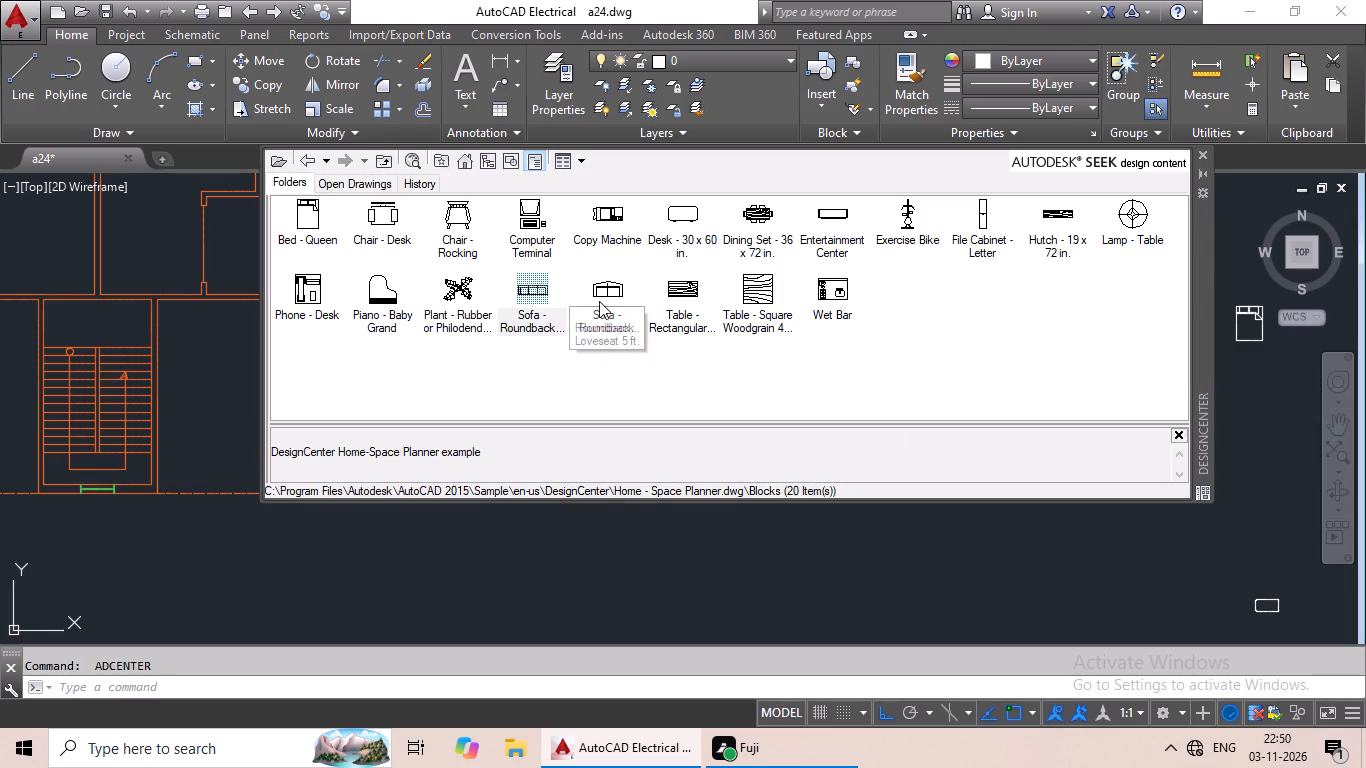
pyautogui.doubleClick(599, 301)
pyautogui.click(687, 495)
pyautogui.click(680, 523)
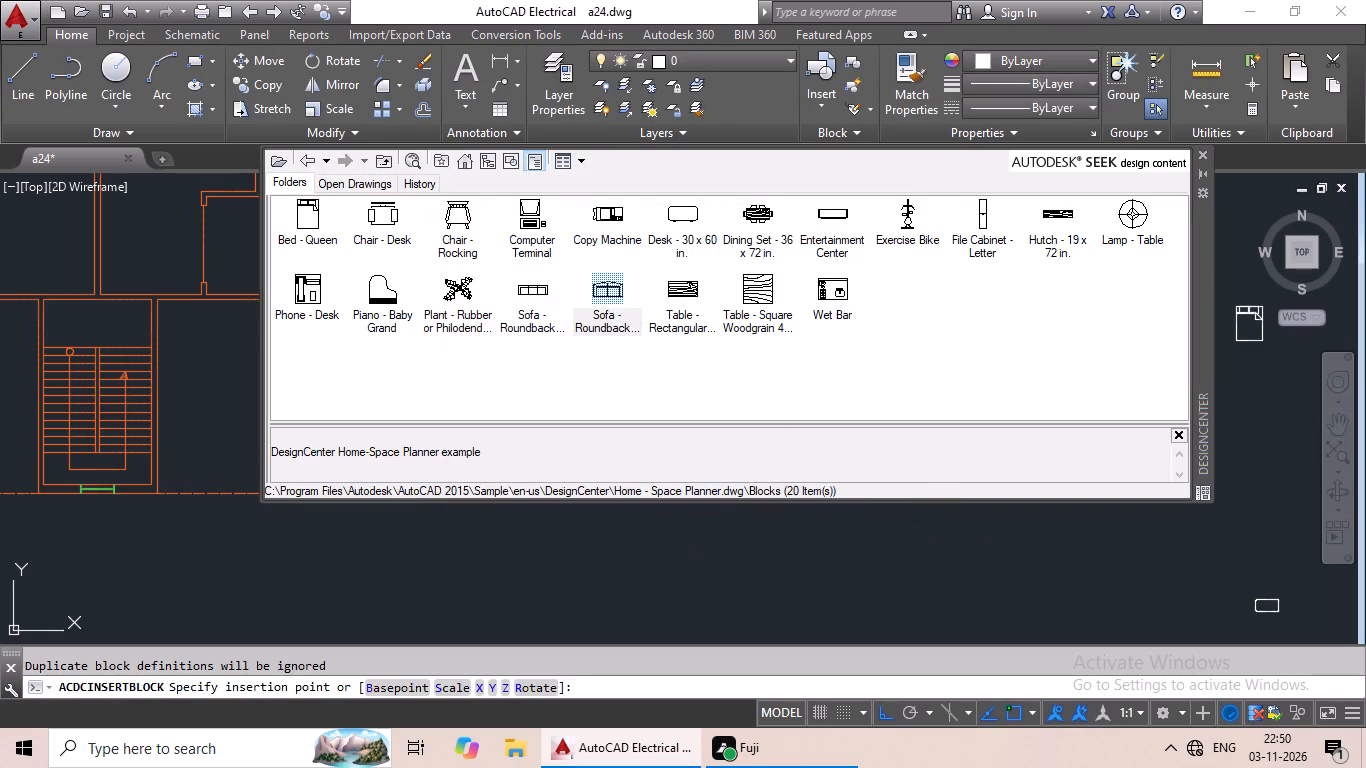
pyautogui.click(1202, 153)
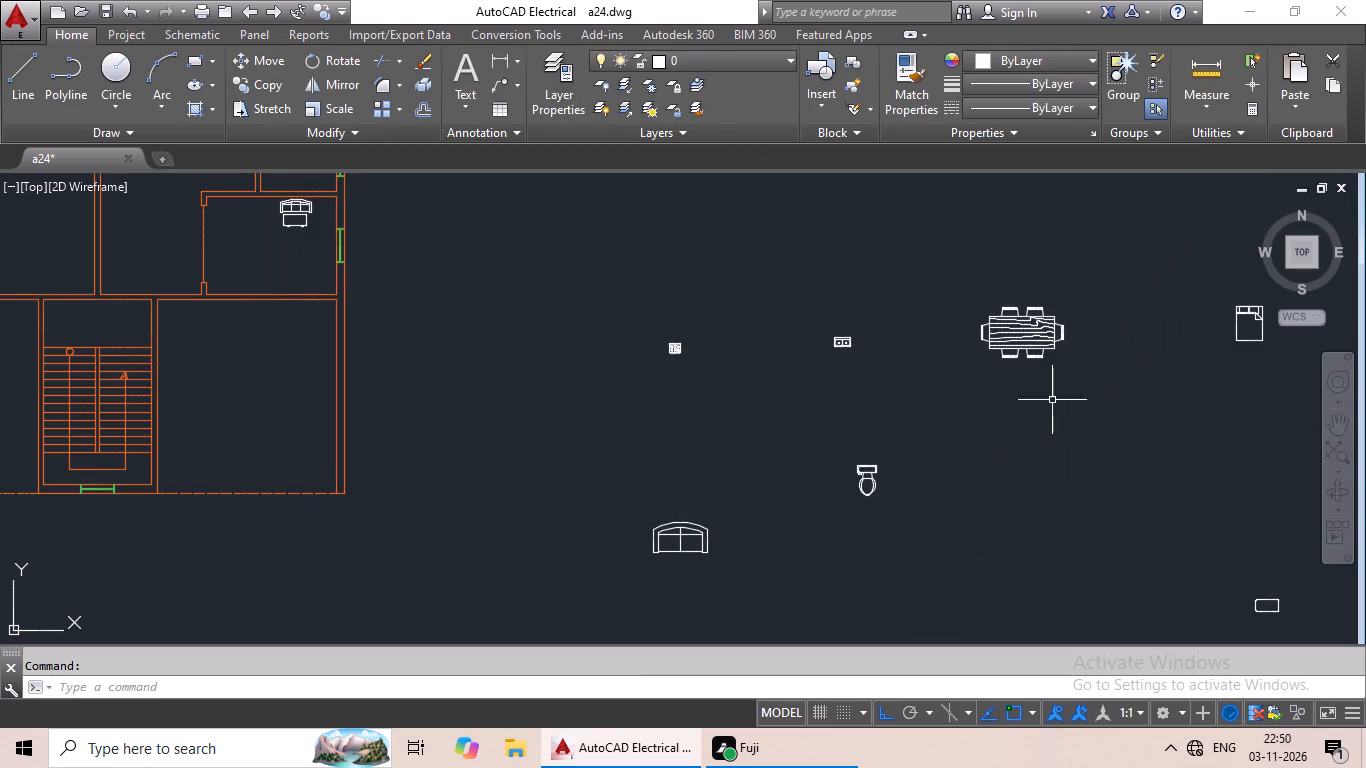
# Scale the loose roundback loveseat down by reference from its full width to a width of about 2'-11".
pyautogui.moveTo(934, 460); pyautogui.dragTo(979, 303, button='middle')
pyautogui.scroll(3, 797, 364)
pyautogui.moveTo(771, 386); pyautogui.dragTo(891, 323, button='middle')
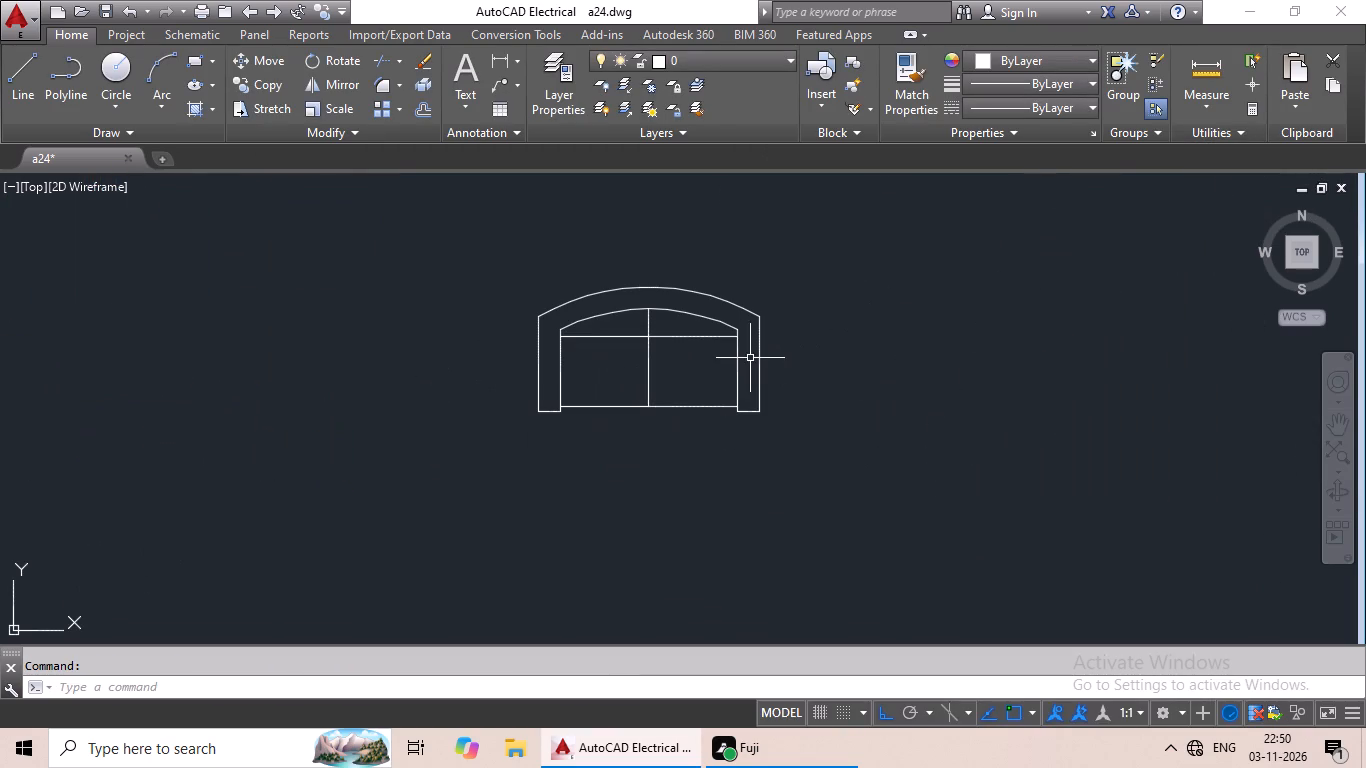
pyautogui.click(737, 365)
pyautogui.click(335, 106)
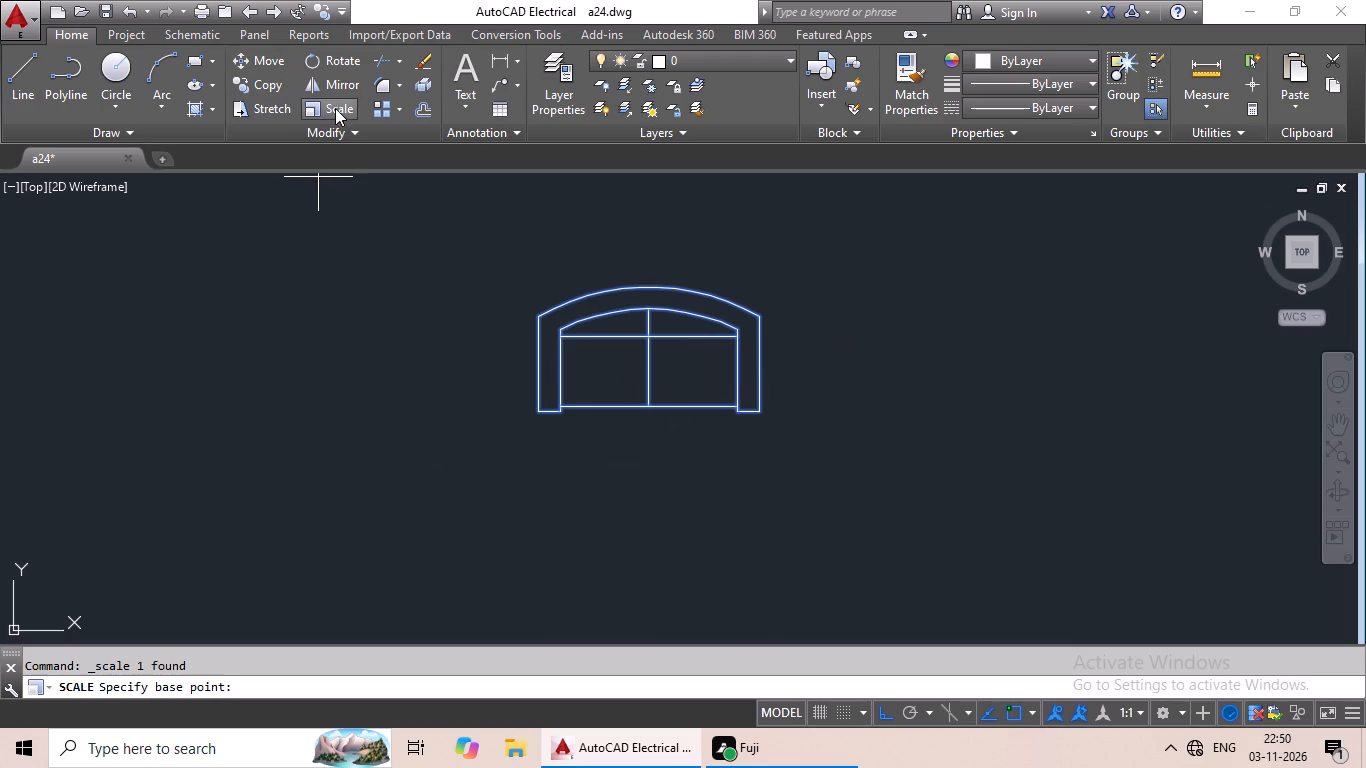
pyautogui.click(539, 367)
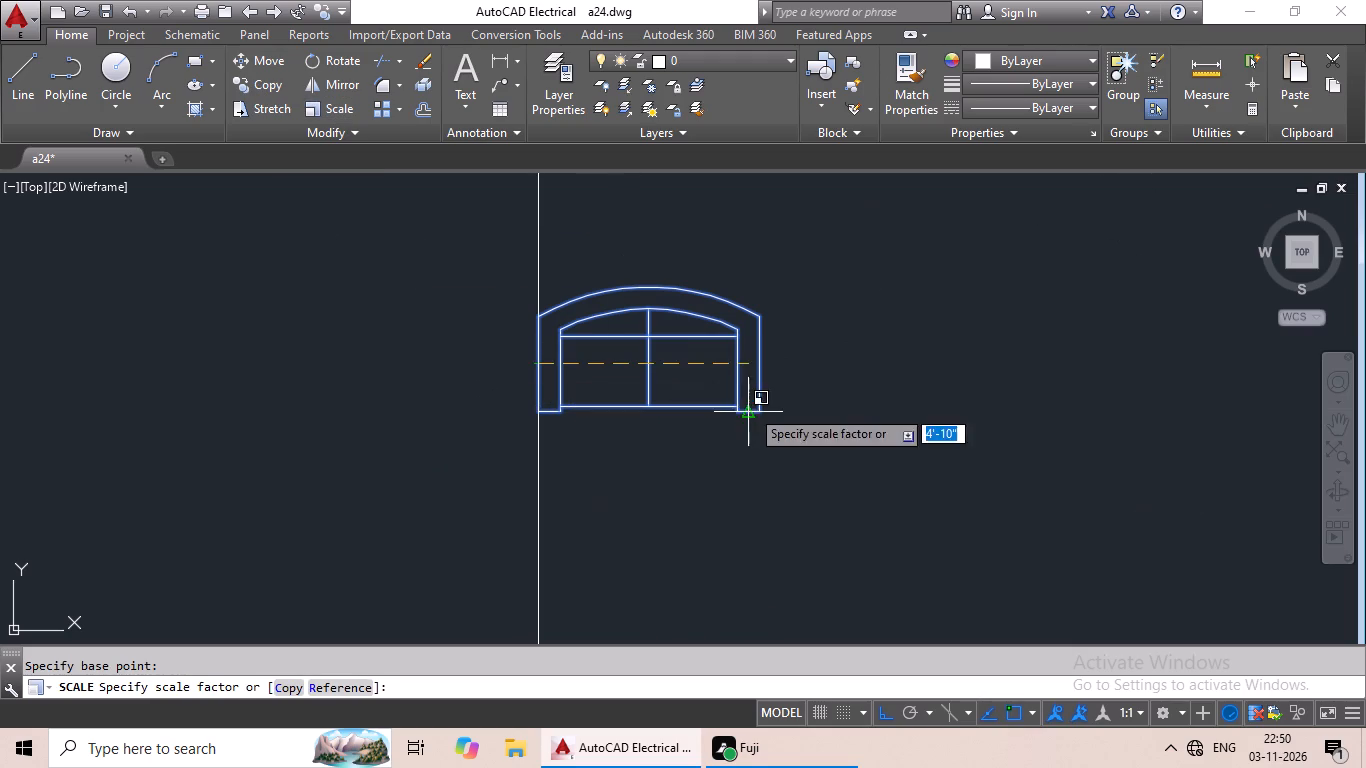
pyautogui.click(339, 680)
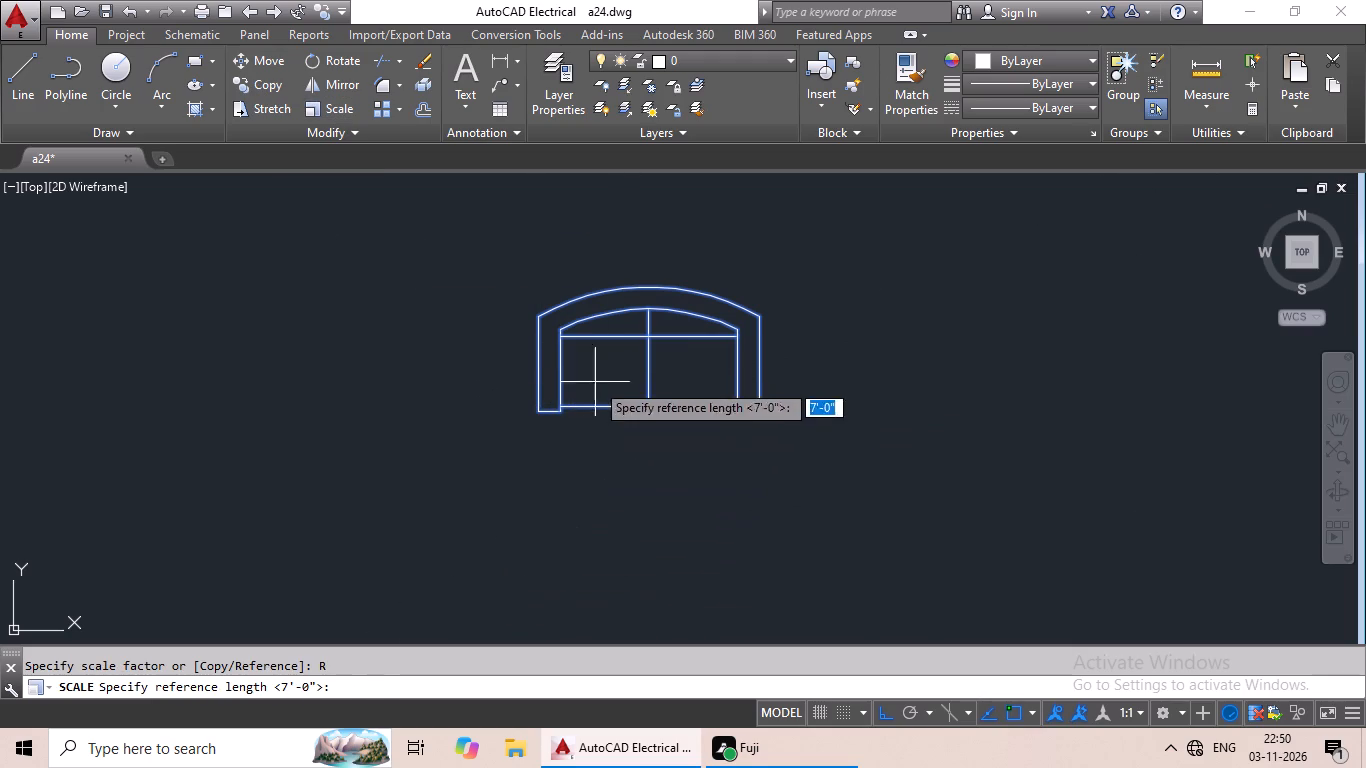
pyautogui.click(541, 367)
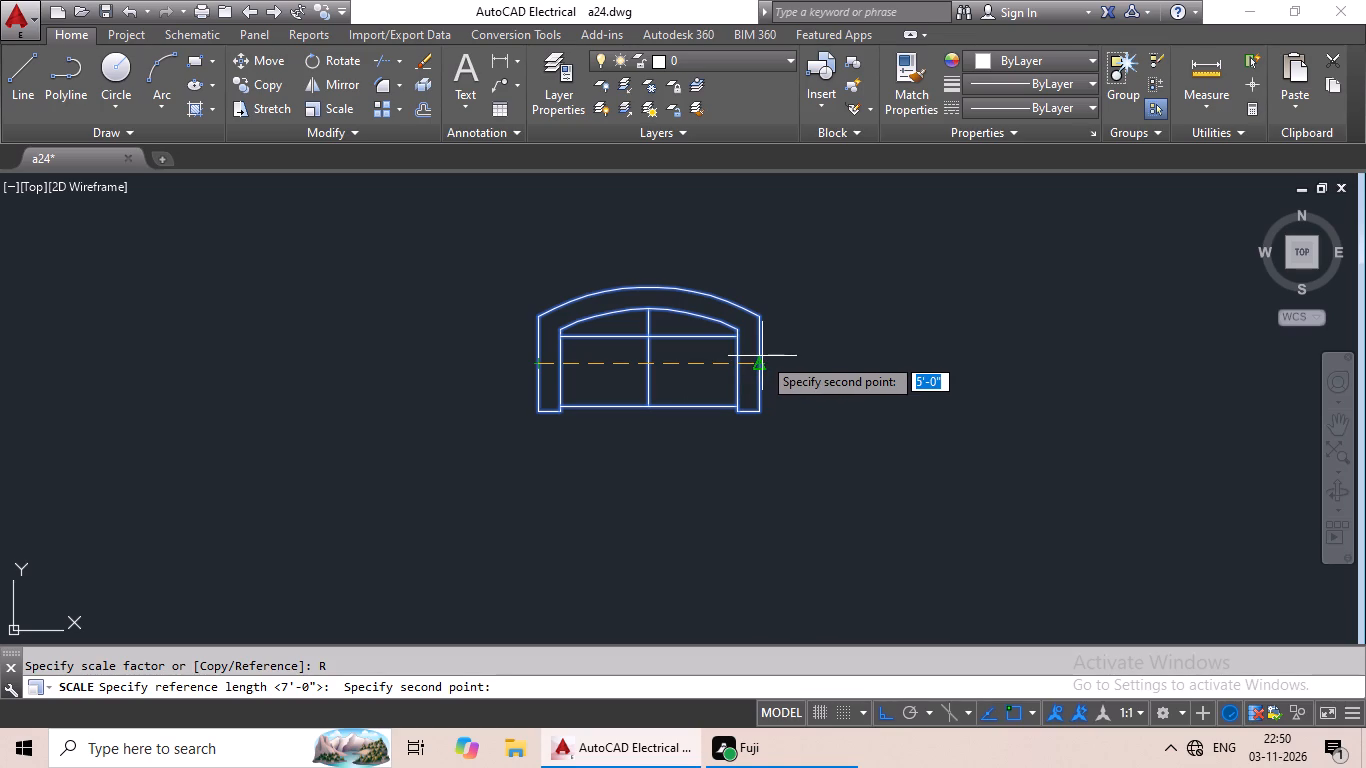
pyautogui.click(762, 356)
pyautogui.click(667, 355)
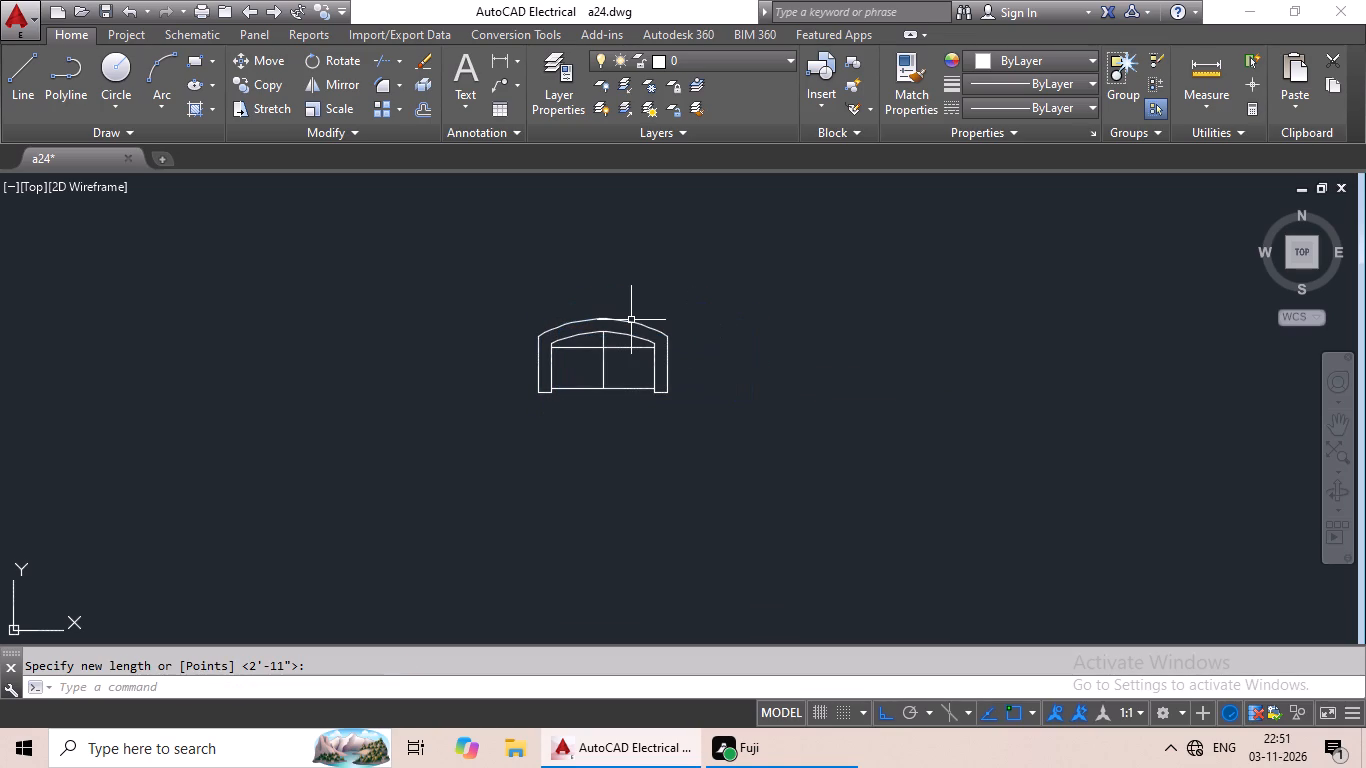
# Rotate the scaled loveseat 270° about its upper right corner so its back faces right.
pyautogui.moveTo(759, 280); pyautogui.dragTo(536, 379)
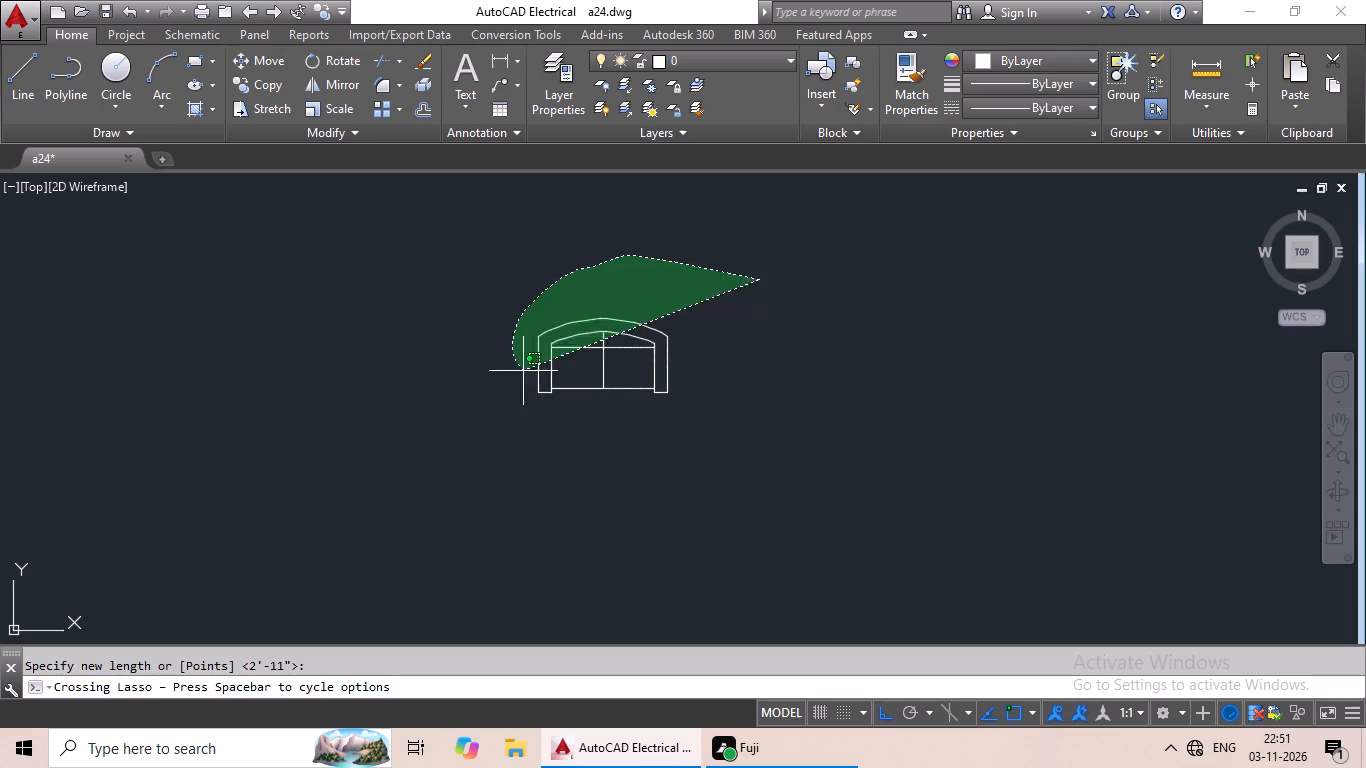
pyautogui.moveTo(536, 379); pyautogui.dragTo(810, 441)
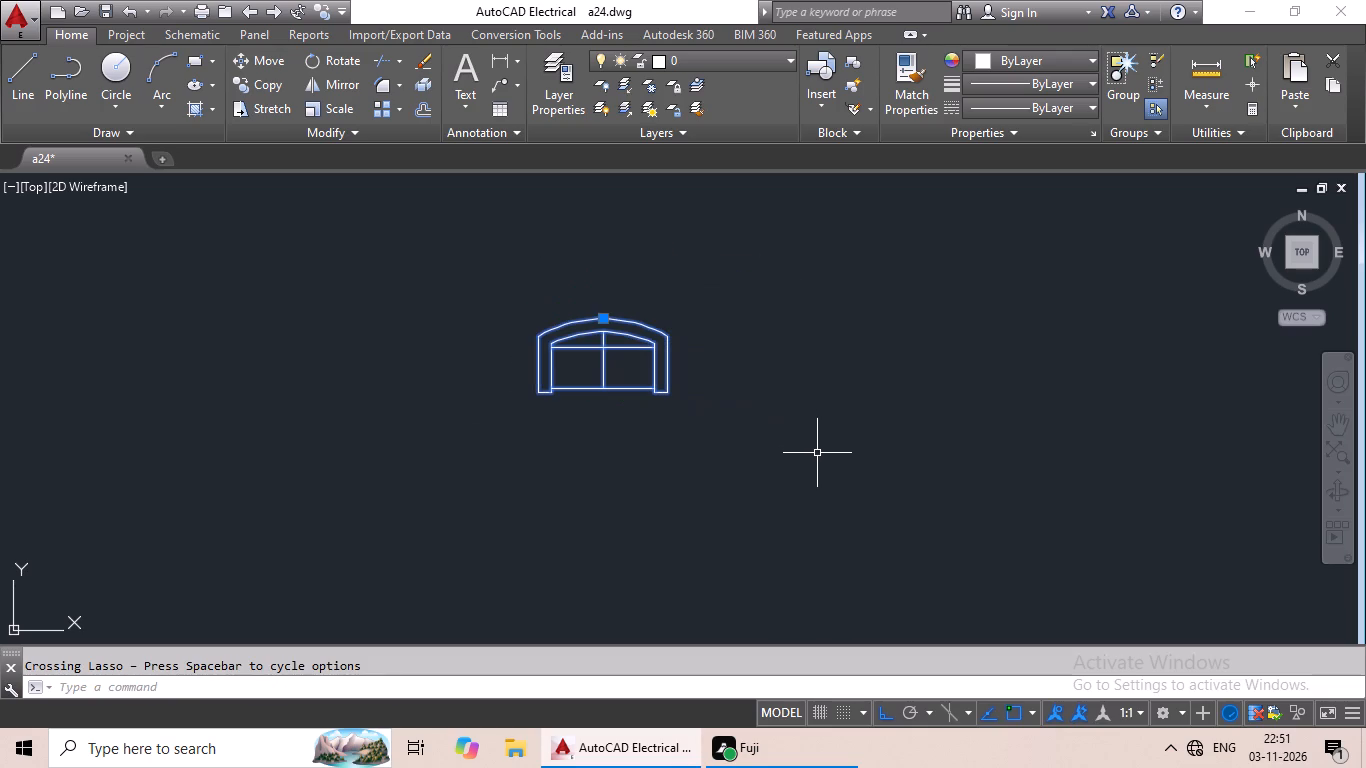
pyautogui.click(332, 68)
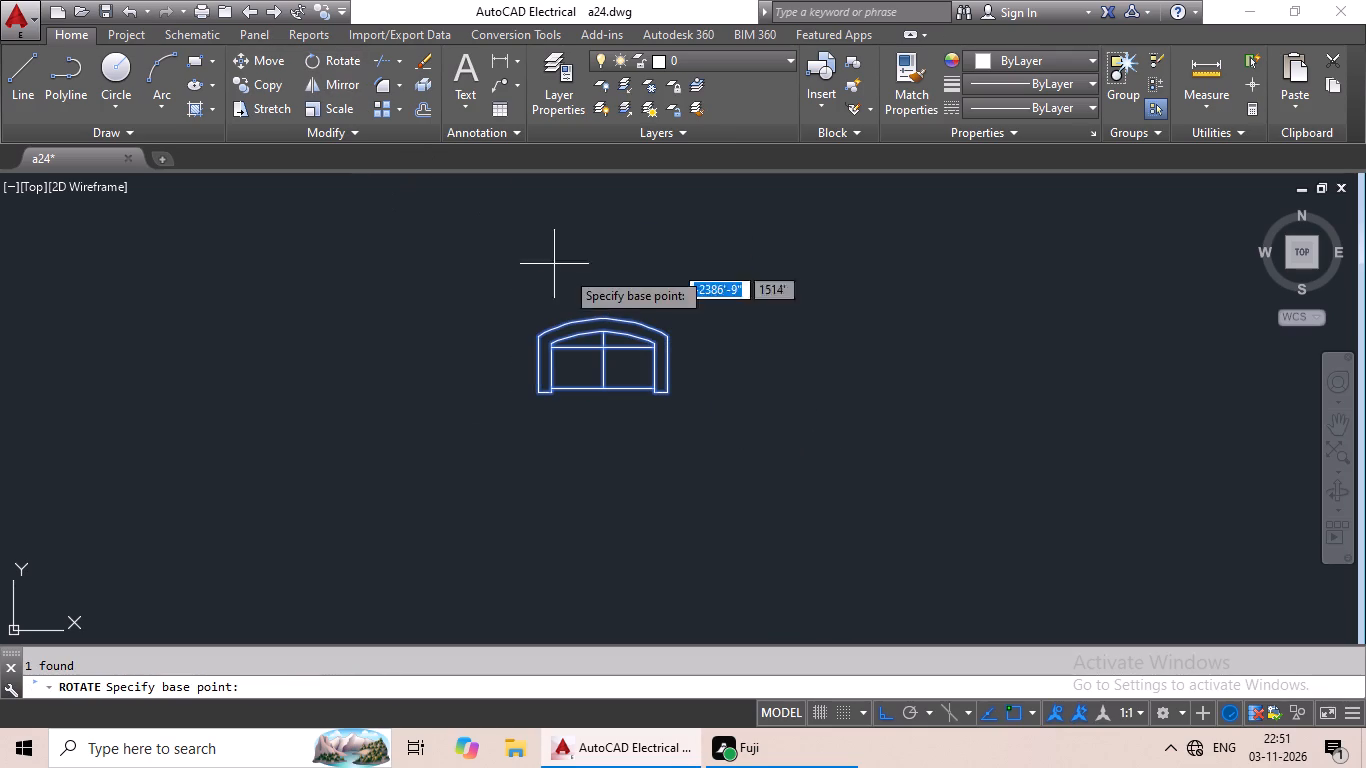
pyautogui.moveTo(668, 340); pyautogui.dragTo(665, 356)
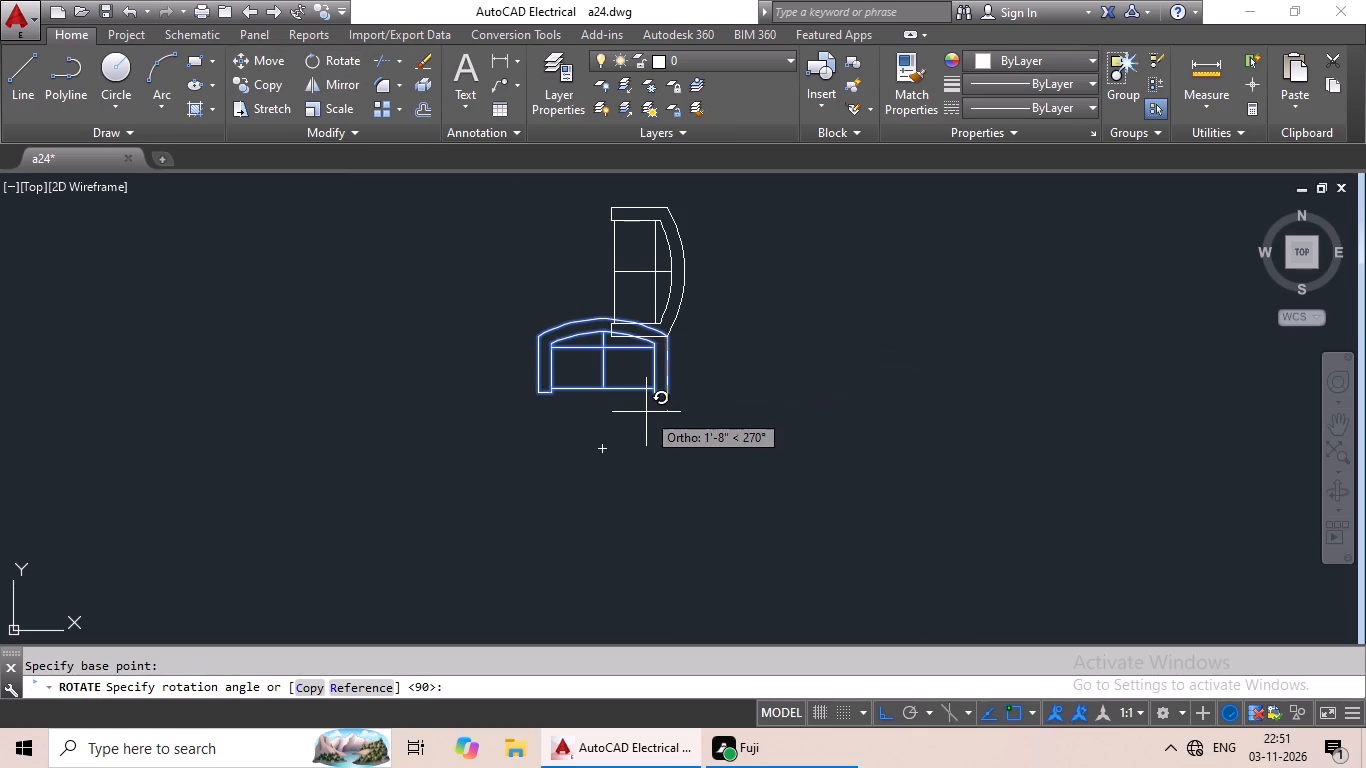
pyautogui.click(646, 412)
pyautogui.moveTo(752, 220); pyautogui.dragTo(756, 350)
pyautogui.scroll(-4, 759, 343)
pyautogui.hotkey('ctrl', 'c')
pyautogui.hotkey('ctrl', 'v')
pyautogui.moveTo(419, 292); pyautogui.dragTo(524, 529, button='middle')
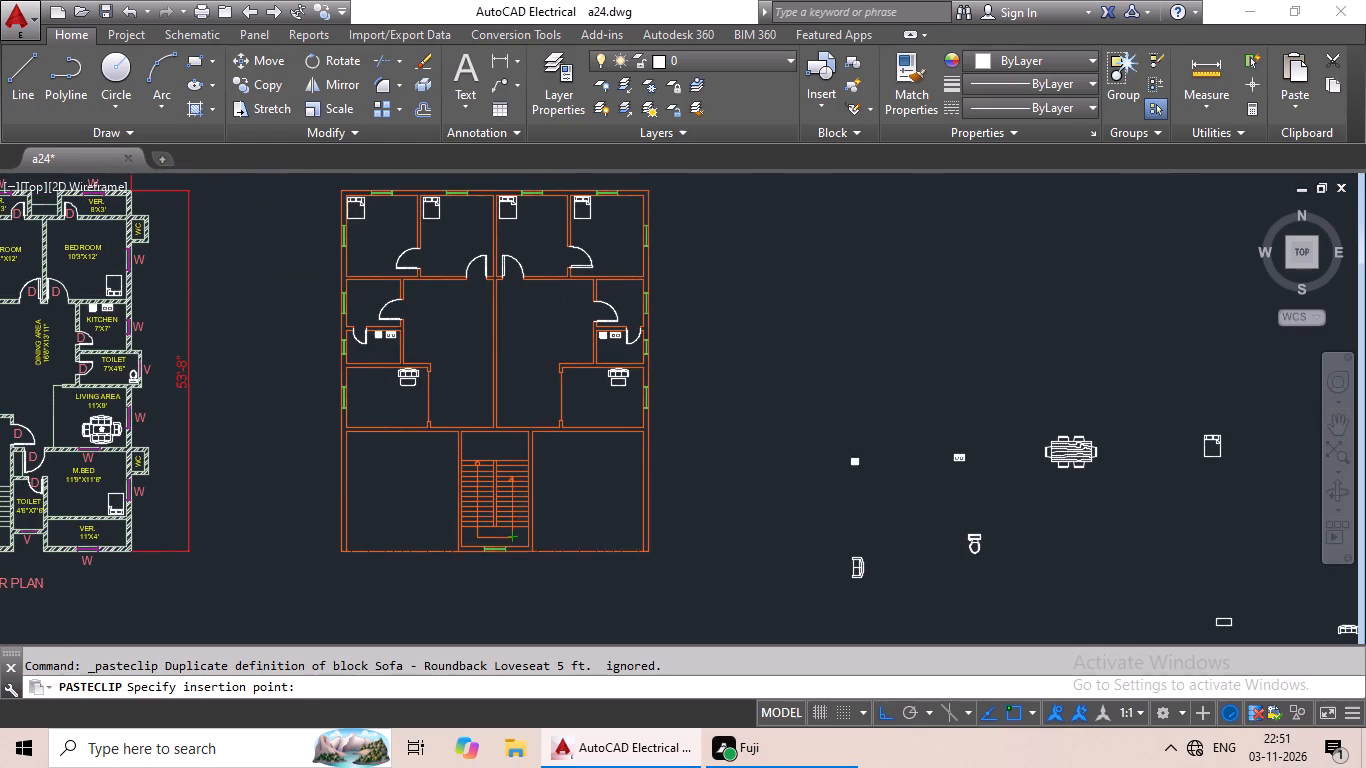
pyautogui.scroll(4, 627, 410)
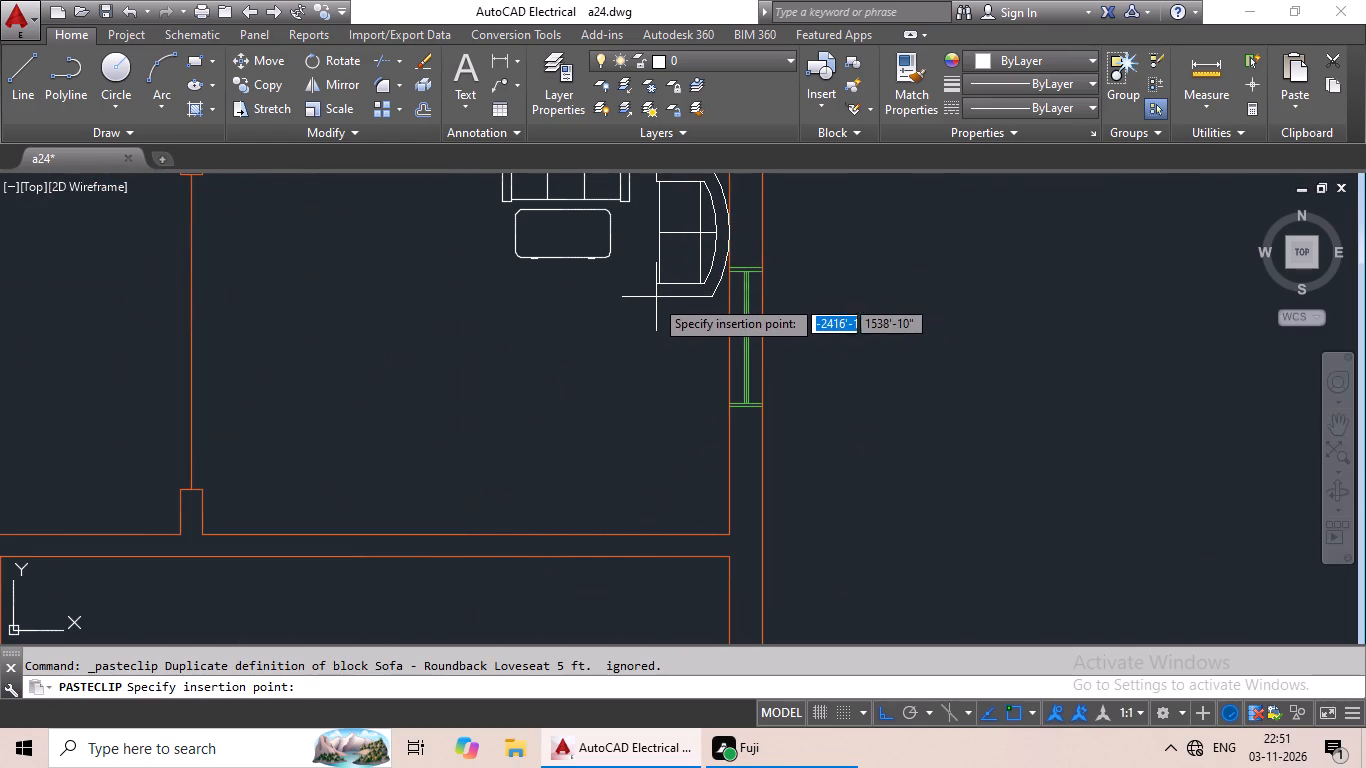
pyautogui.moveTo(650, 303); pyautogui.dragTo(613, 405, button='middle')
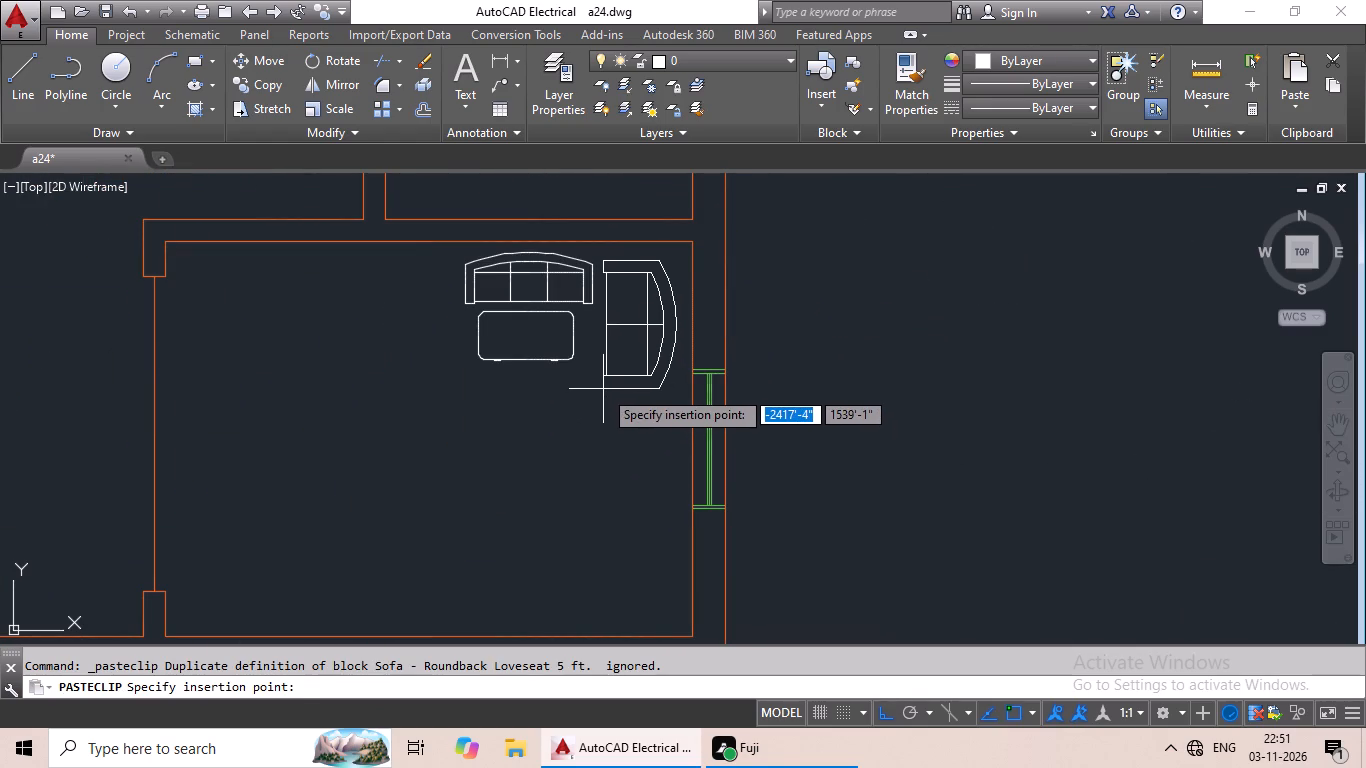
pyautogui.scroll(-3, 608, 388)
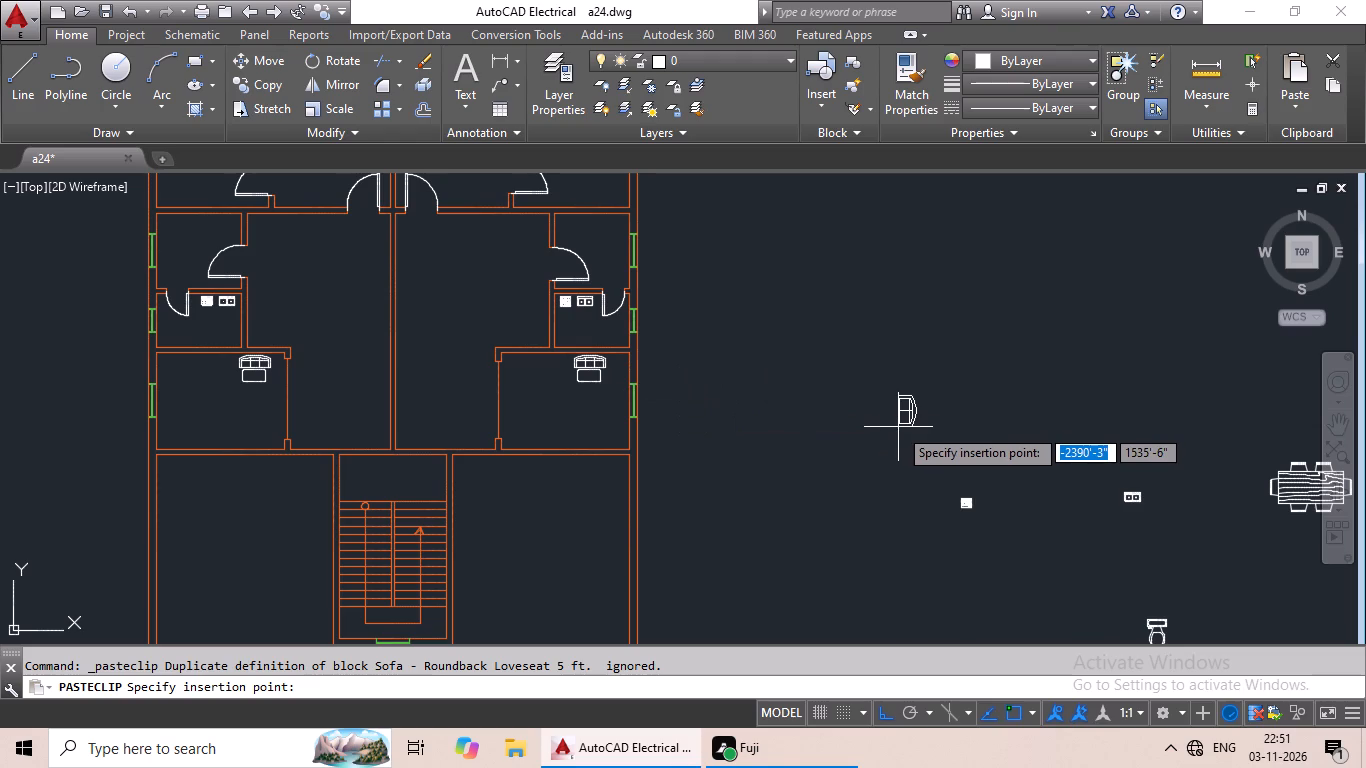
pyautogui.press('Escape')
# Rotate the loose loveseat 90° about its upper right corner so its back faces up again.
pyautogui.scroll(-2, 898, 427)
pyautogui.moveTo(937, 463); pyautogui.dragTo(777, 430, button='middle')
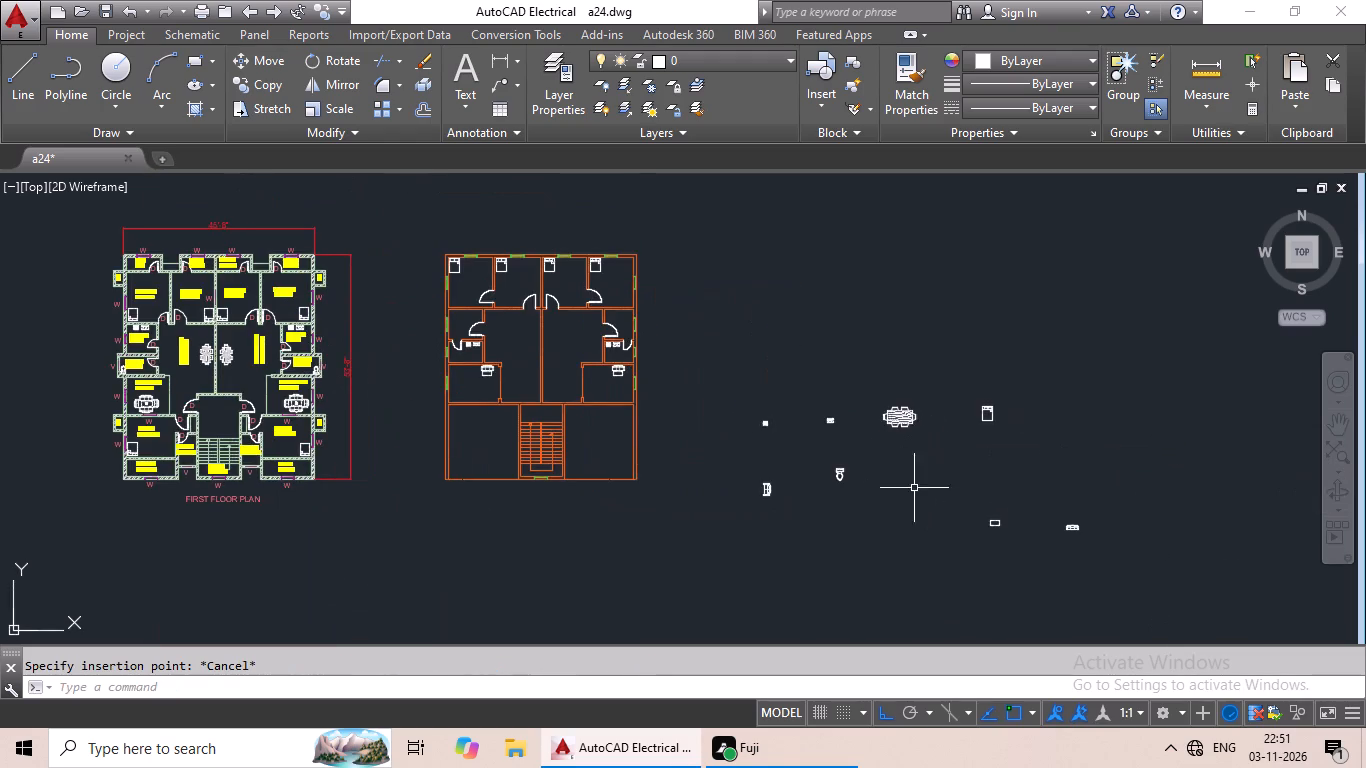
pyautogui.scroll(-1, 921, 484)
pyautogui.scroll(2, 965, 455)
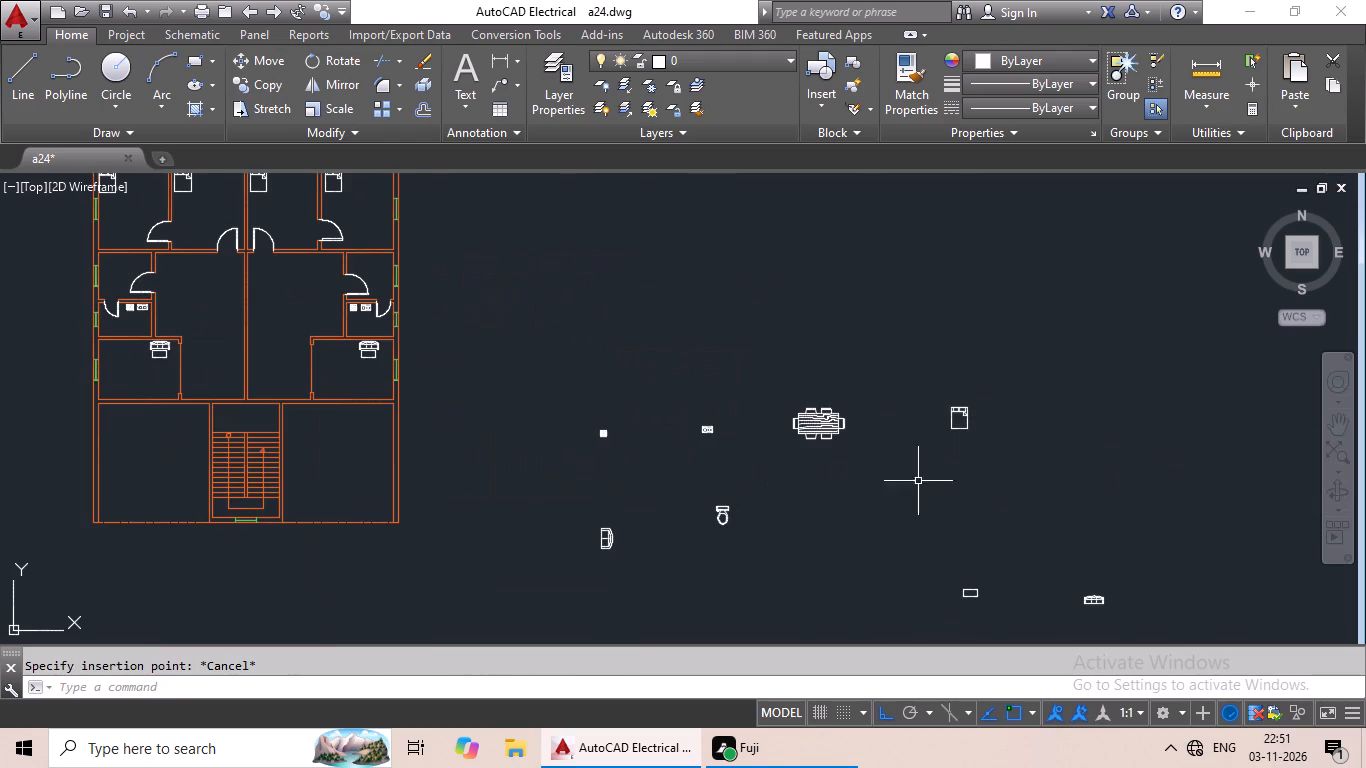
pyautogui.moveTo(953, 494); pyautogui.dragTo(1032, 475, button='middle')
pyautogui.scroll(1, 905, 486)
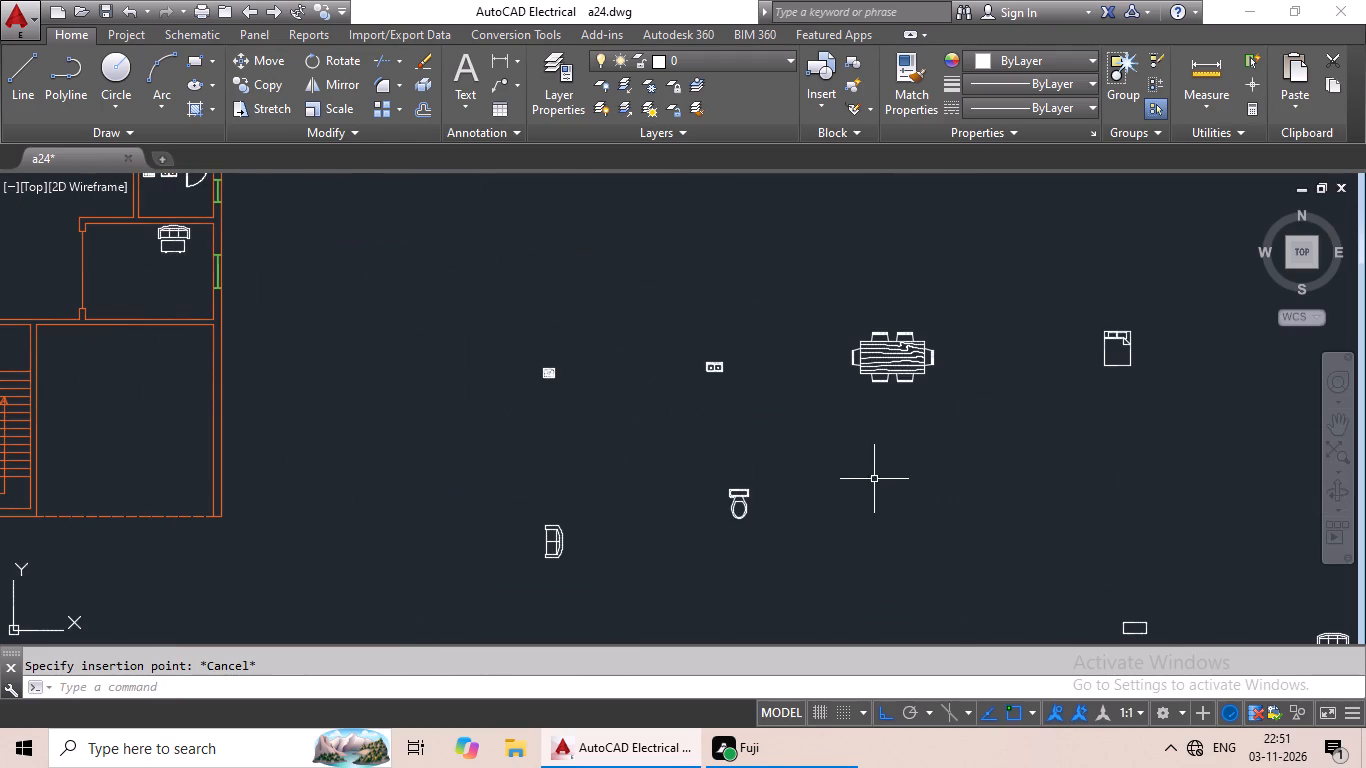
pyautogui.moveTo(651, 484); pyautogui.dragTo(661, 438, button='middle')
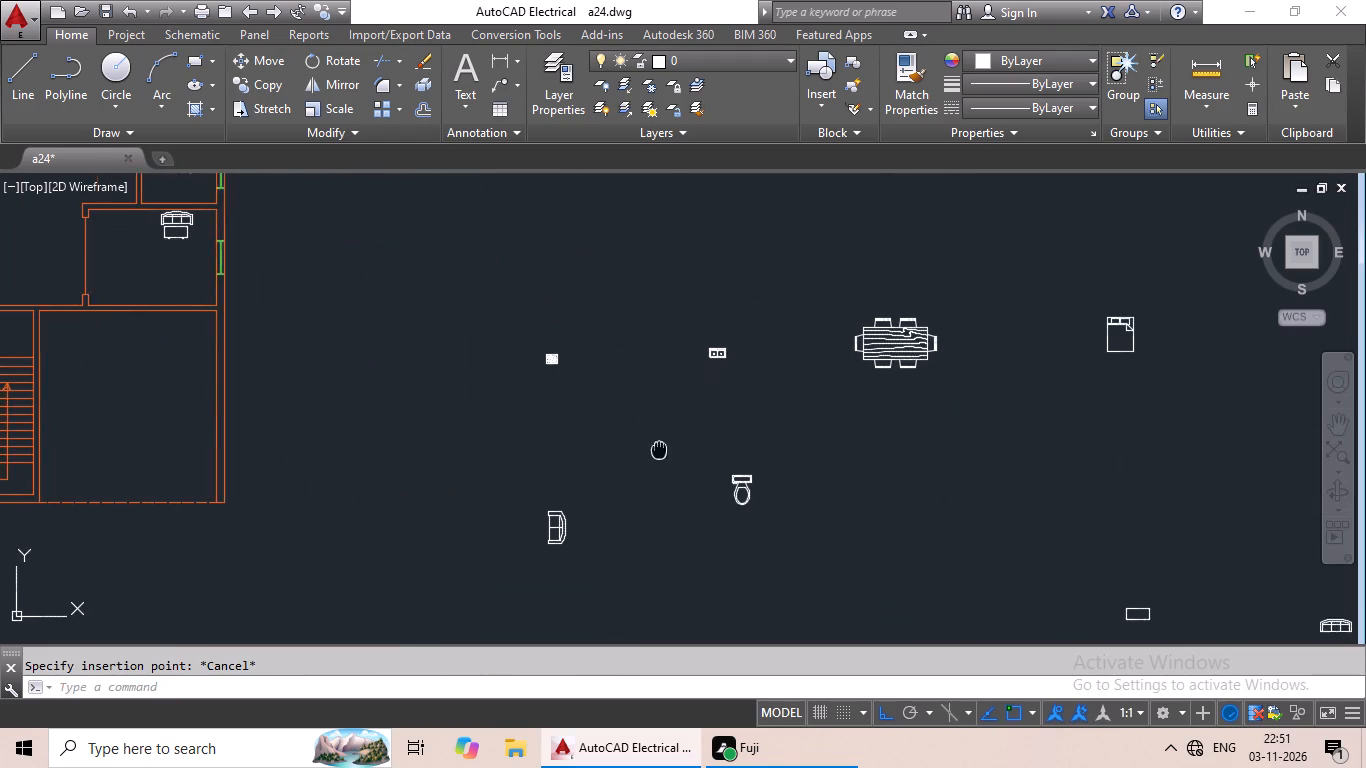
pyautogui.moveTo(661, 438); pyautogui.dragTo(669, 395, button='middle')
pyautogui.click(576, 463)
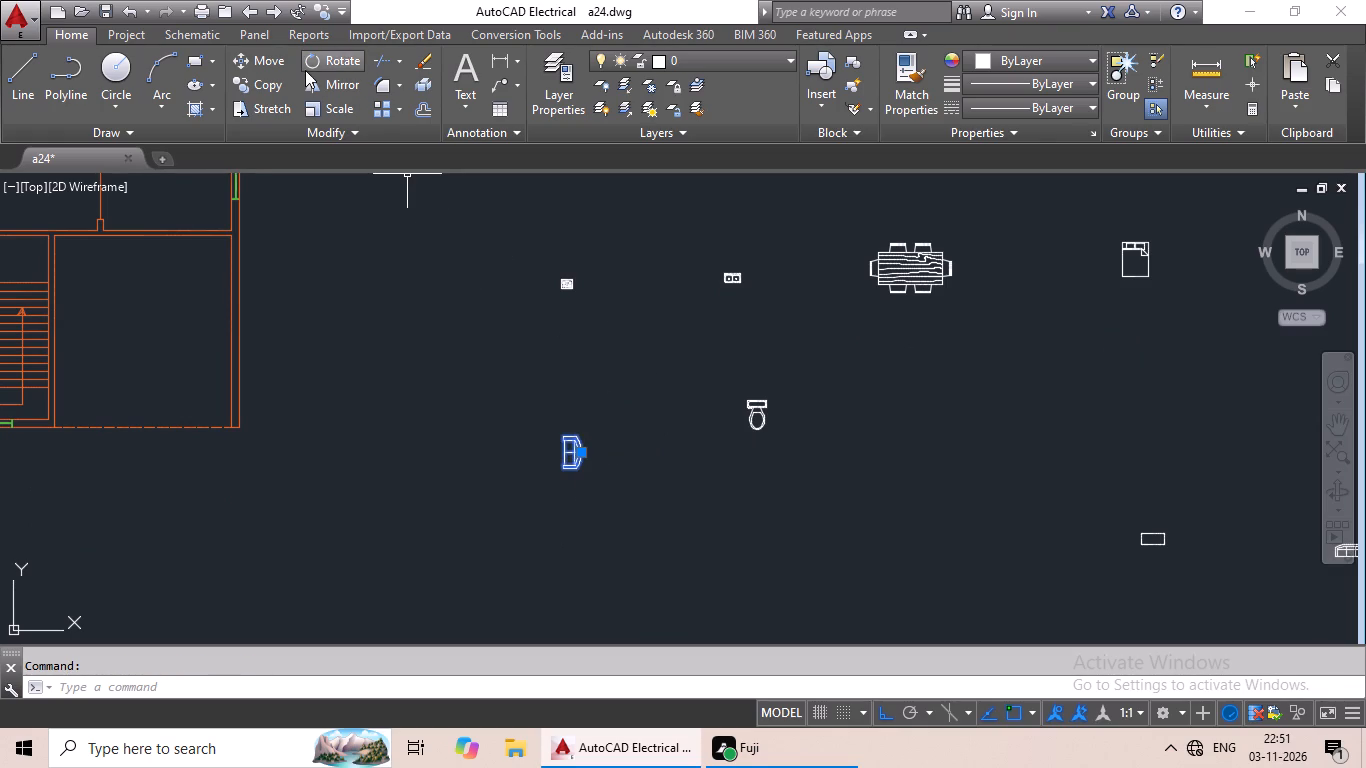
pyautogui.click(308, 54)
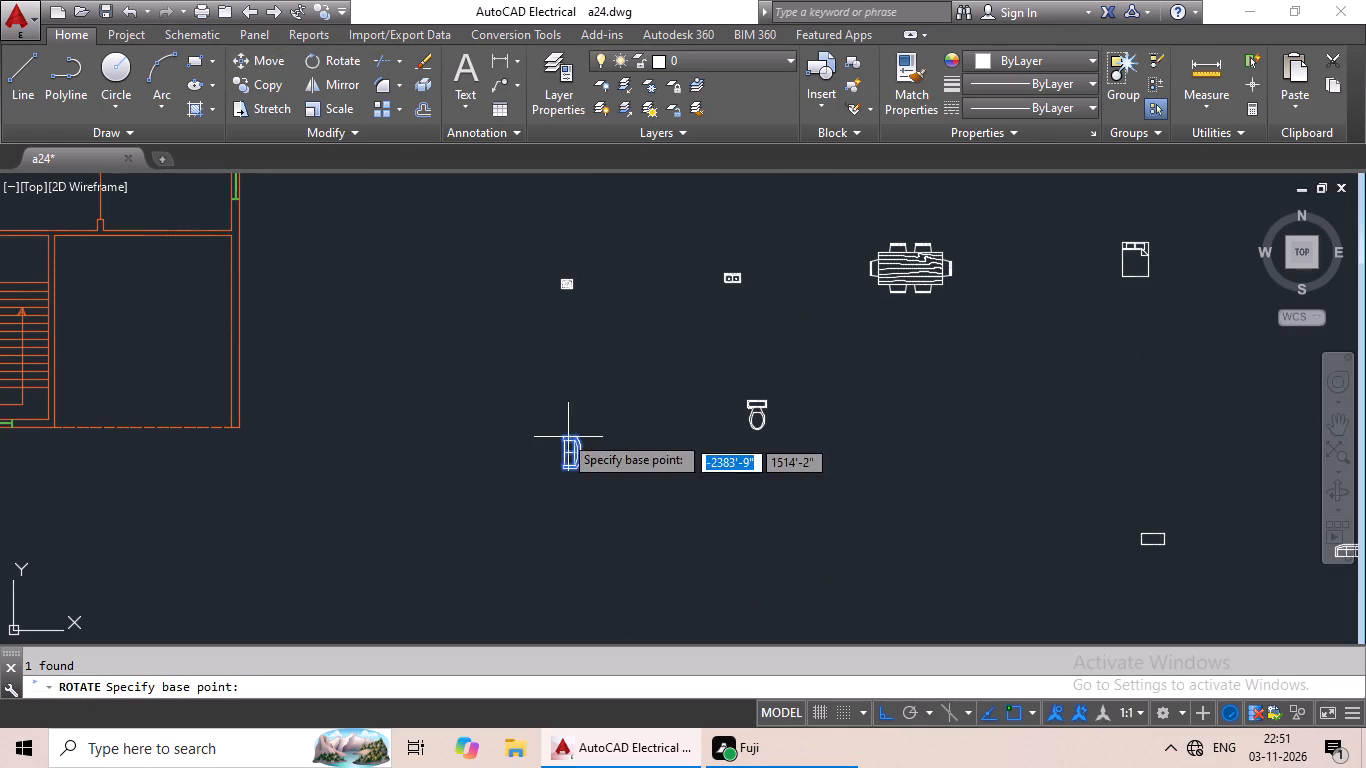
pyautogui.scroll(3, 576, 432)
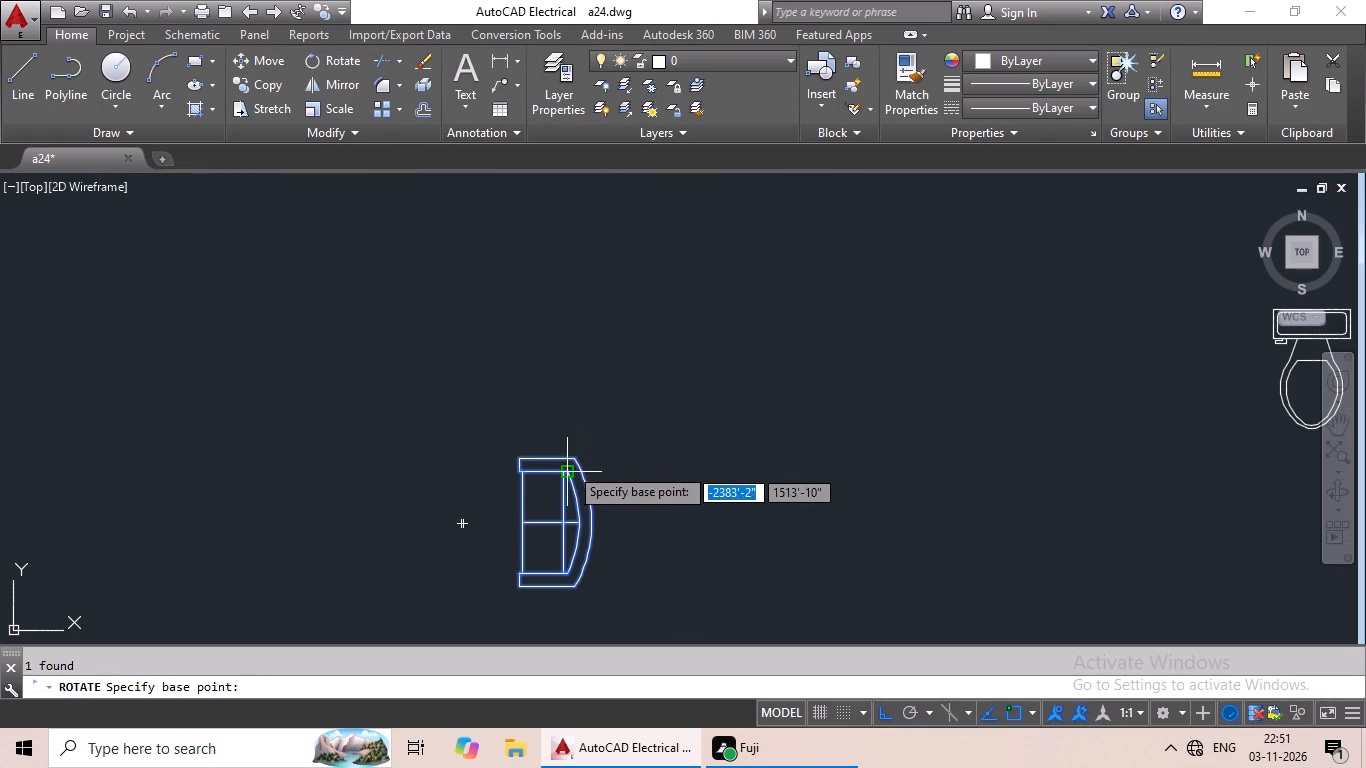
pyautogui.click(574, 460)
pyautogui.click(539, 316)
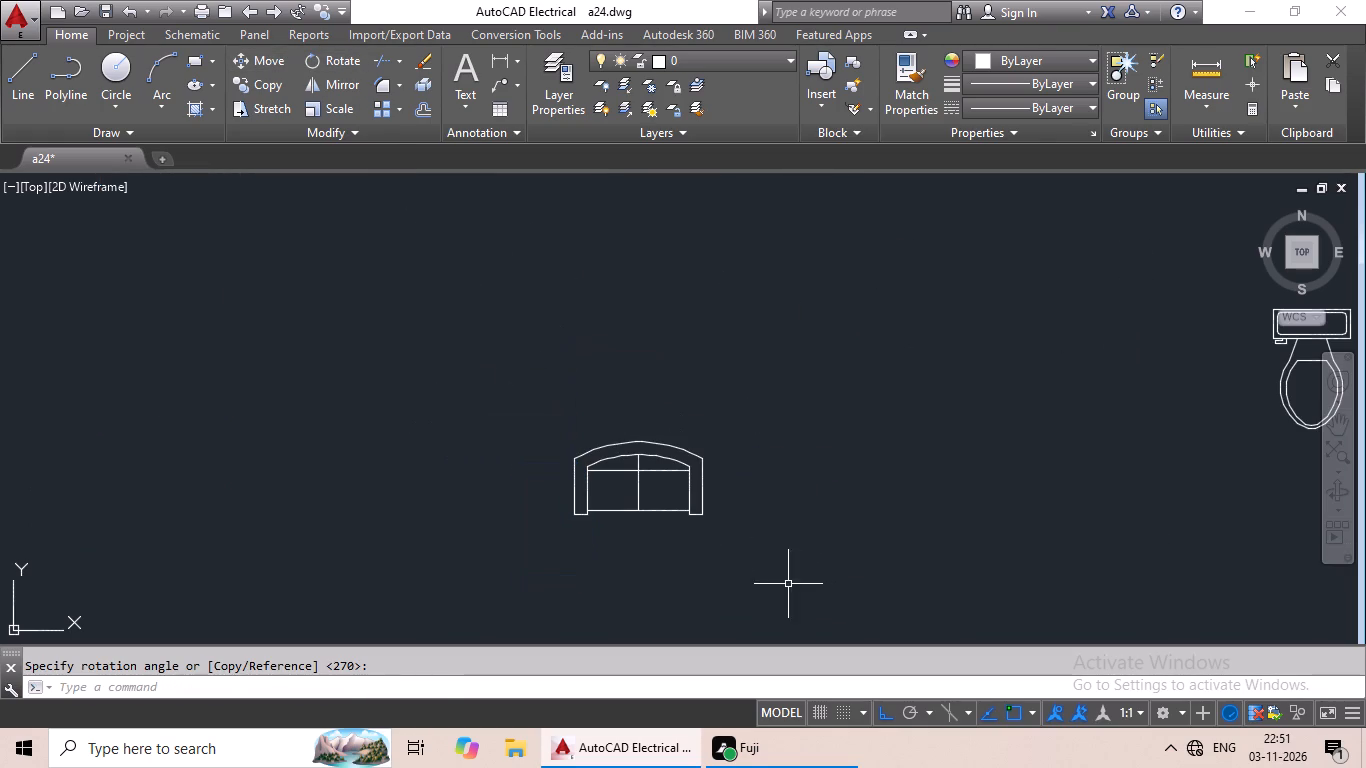
# Scale the loose loveseat down again by reference across its width, to a little over half its size.
pyautogui.scroll(2, 654, 543)
pyautogui.click(611, 426)
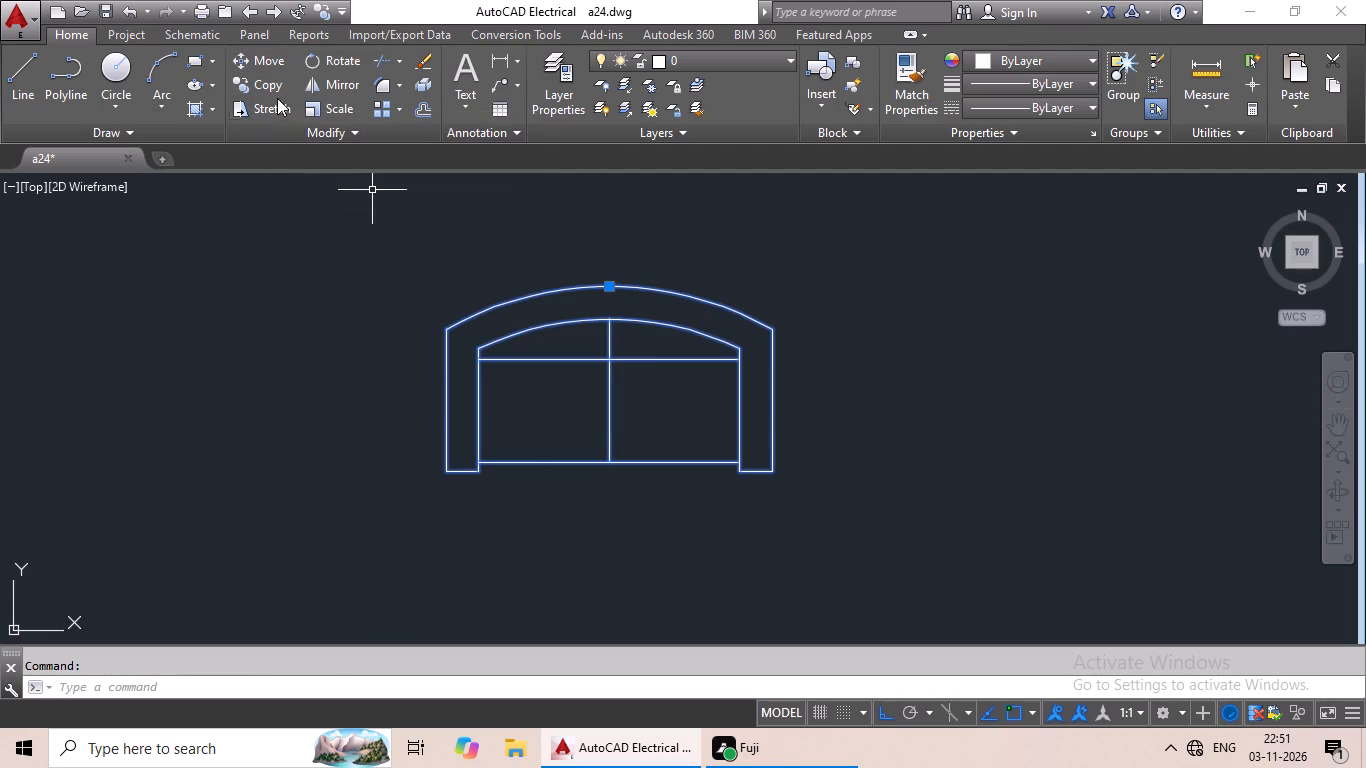
pyautogui.click(318, 102)
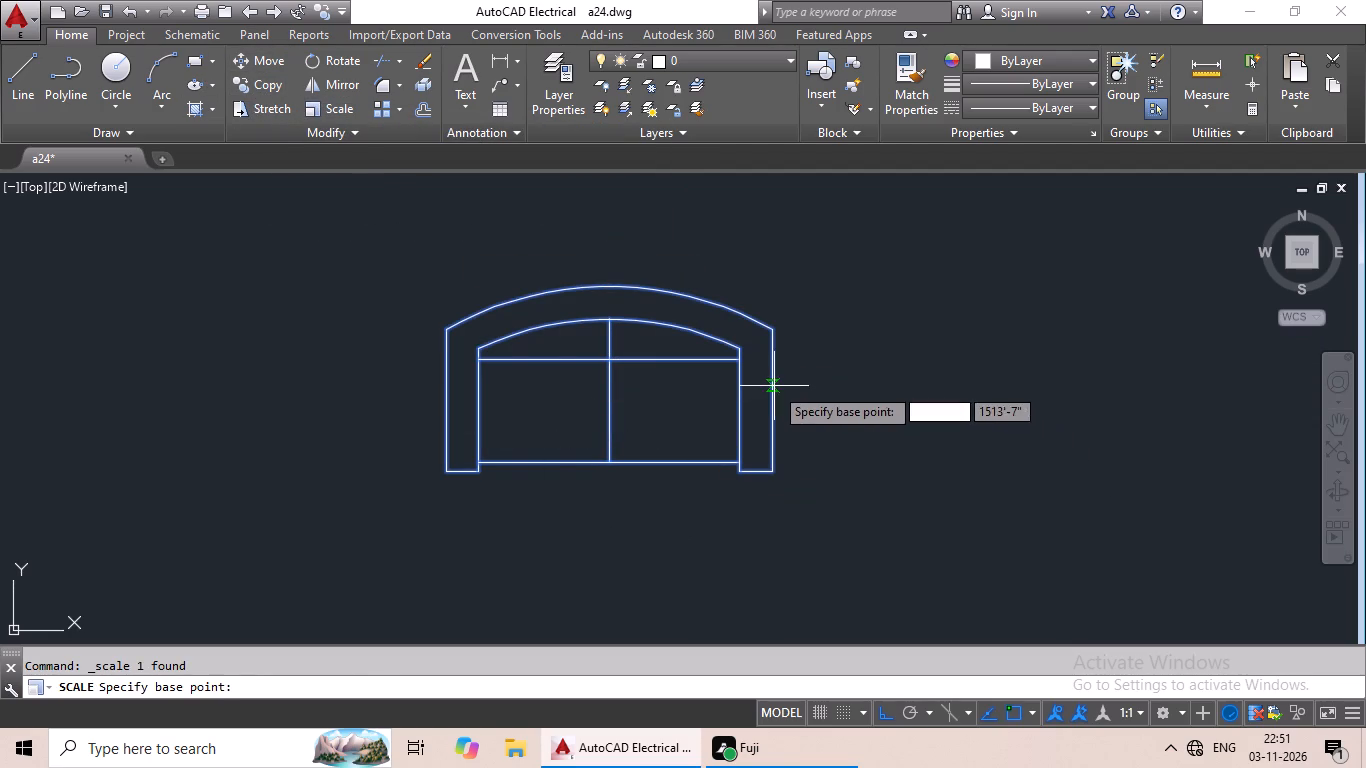
pyautogui.click(773, 387)
pyautogui.click(331, 691)
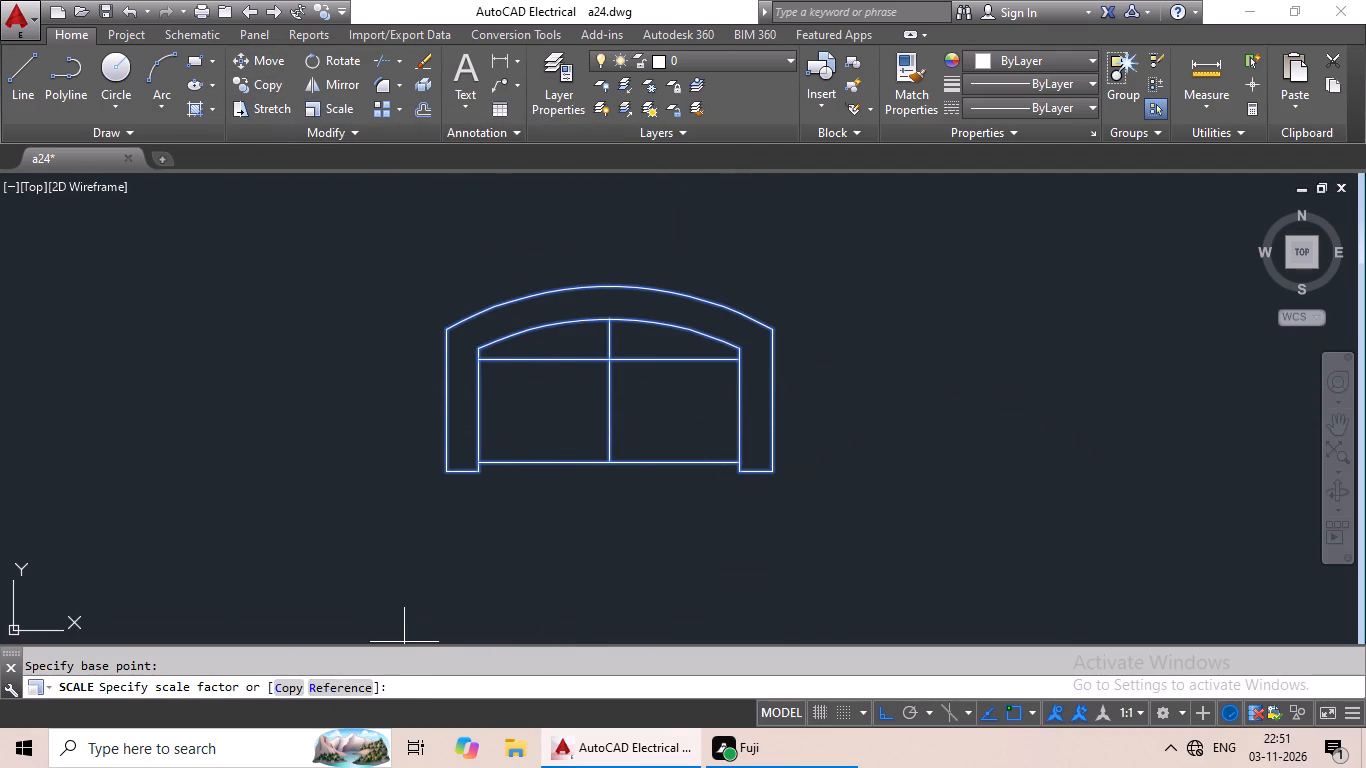
pyautogui.click(773, 404)
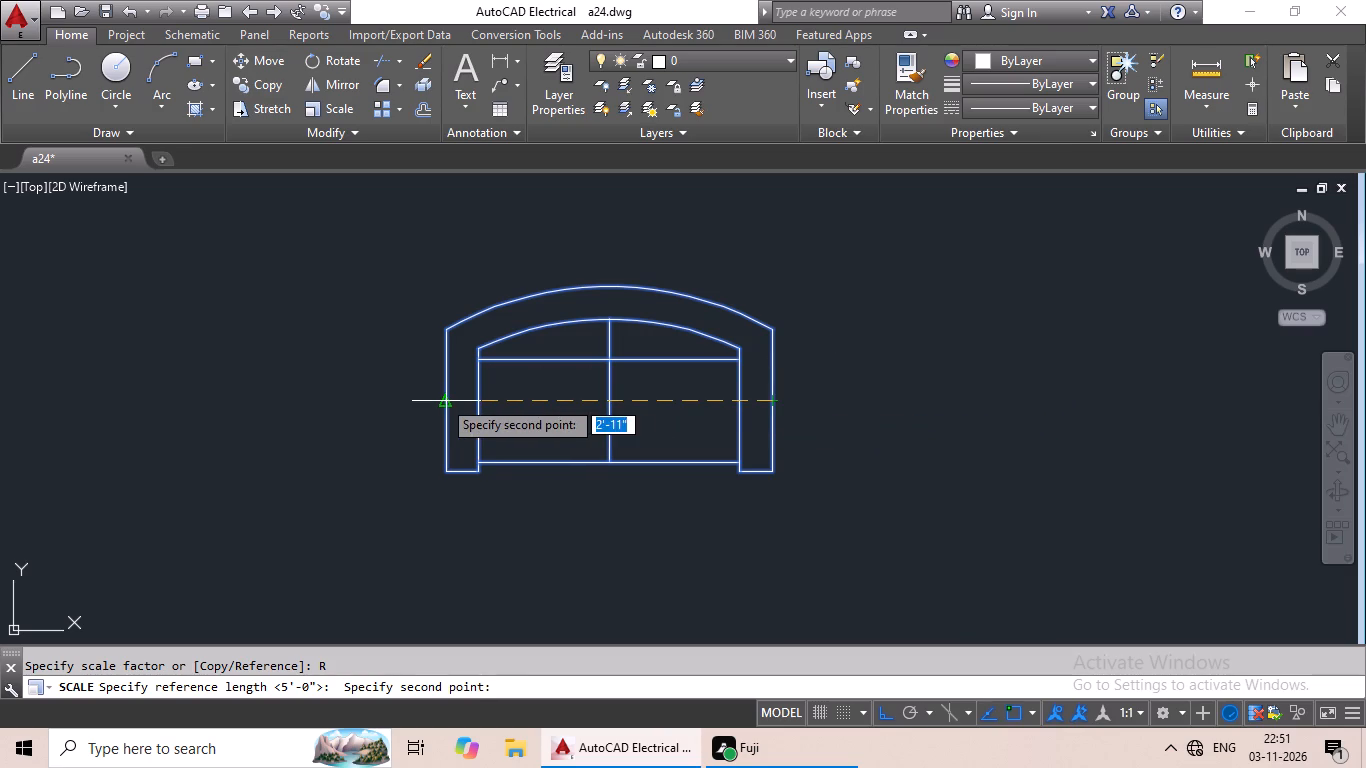
pyautogui.click(441, 398)
pyautogui.click(583, 399)
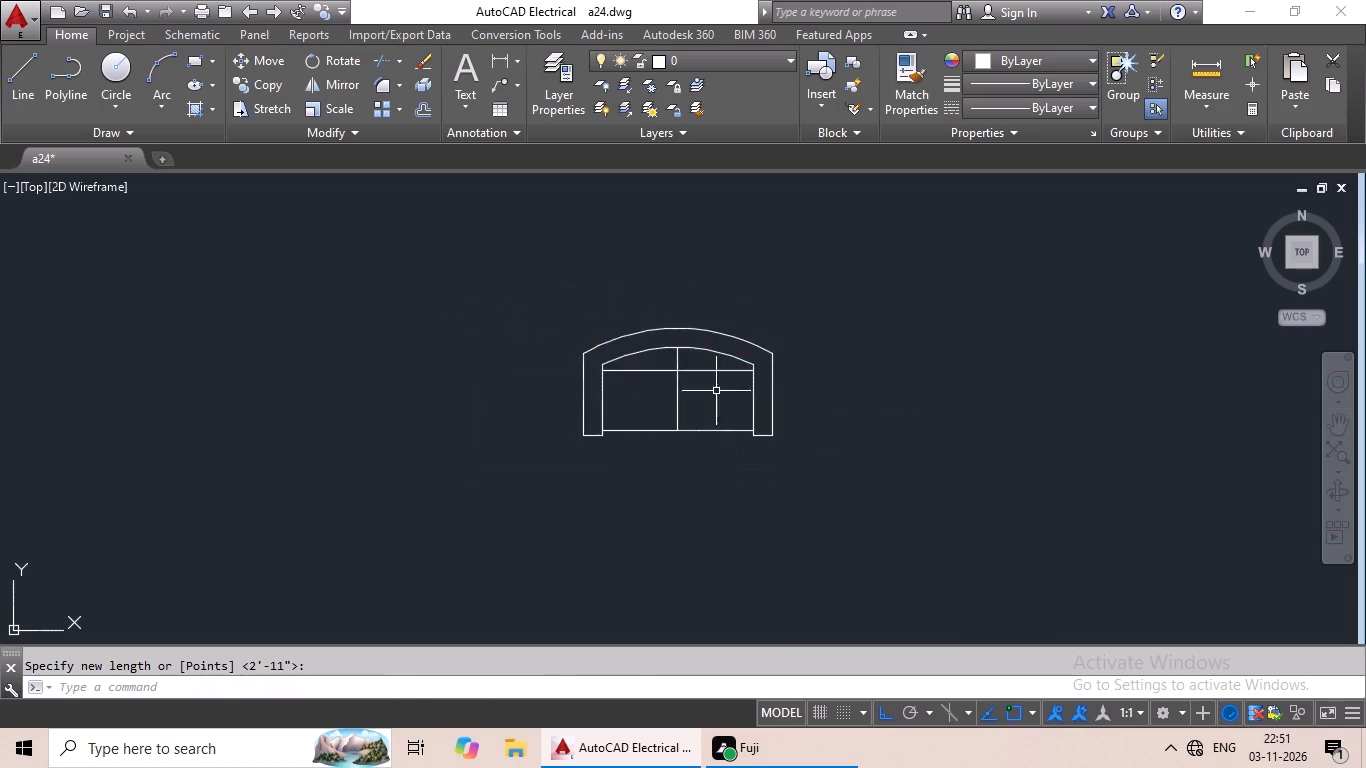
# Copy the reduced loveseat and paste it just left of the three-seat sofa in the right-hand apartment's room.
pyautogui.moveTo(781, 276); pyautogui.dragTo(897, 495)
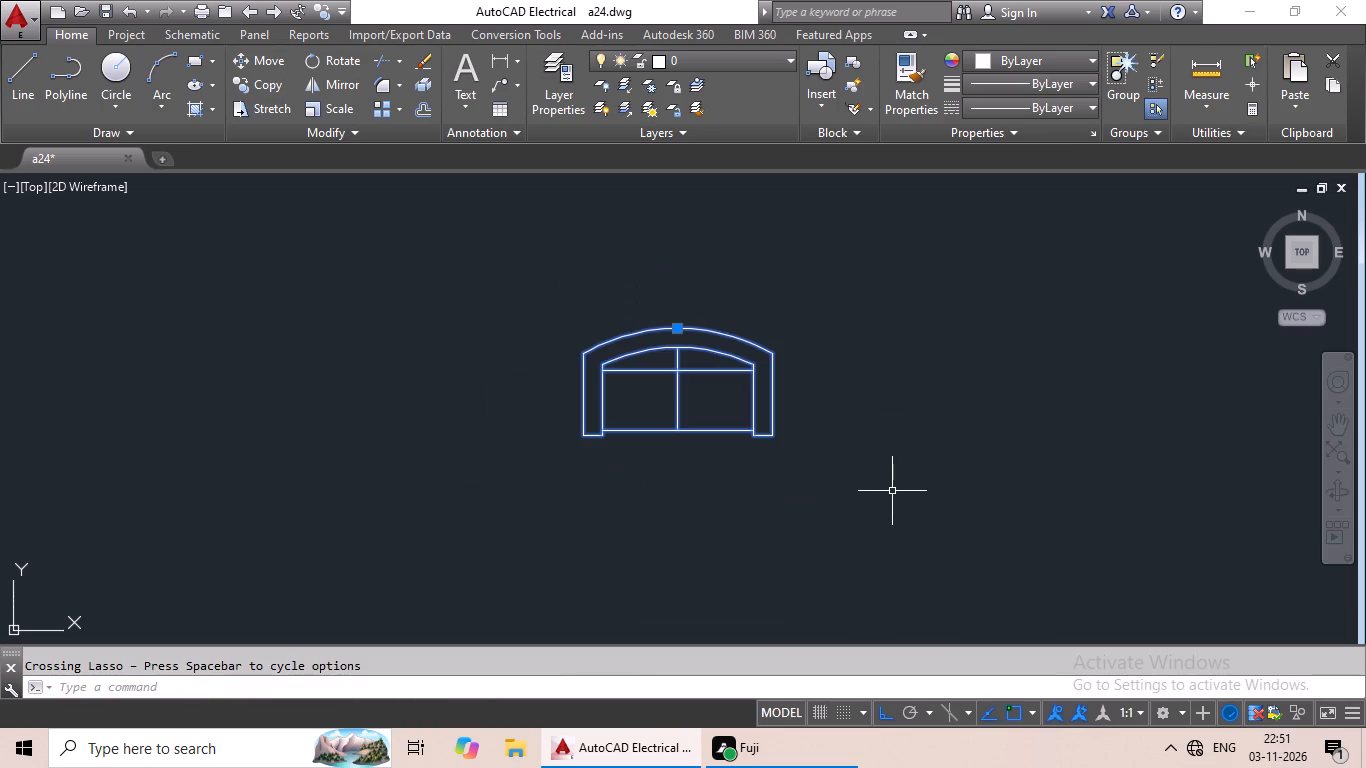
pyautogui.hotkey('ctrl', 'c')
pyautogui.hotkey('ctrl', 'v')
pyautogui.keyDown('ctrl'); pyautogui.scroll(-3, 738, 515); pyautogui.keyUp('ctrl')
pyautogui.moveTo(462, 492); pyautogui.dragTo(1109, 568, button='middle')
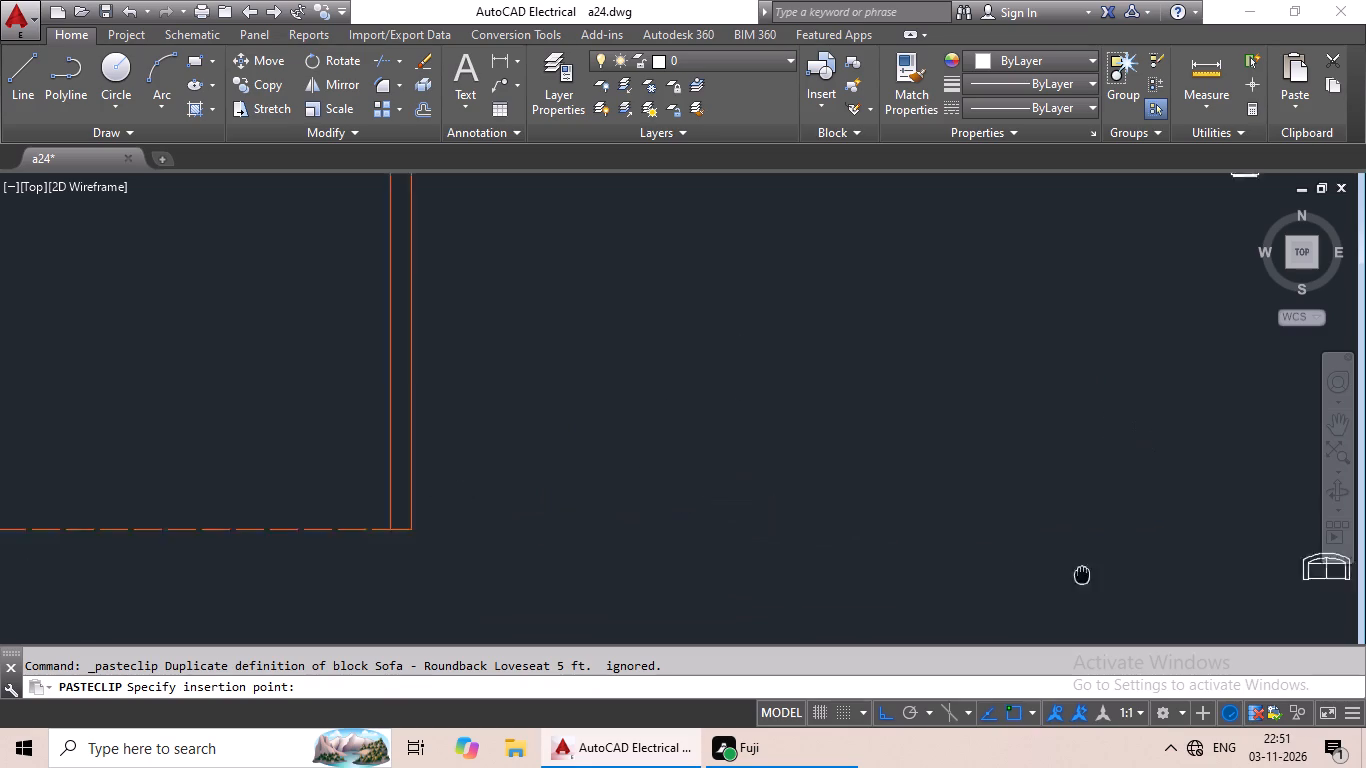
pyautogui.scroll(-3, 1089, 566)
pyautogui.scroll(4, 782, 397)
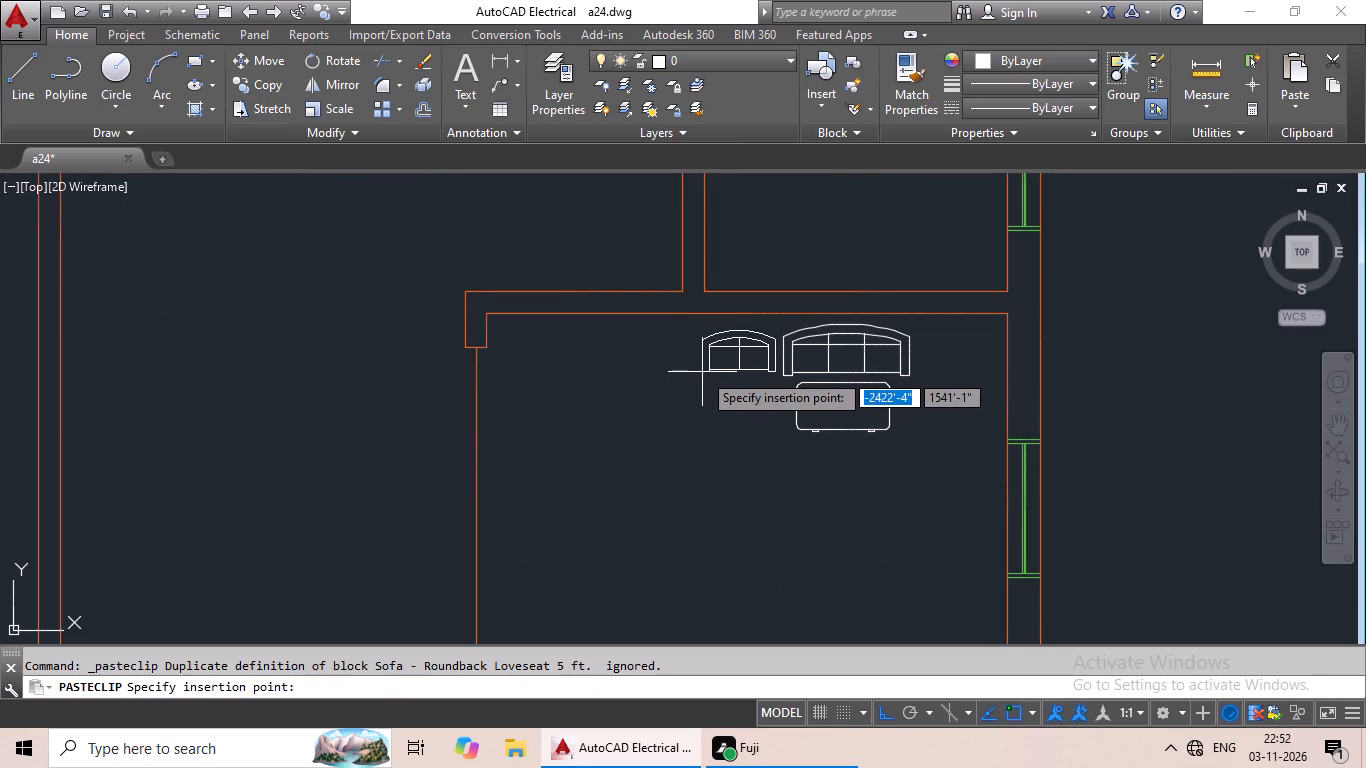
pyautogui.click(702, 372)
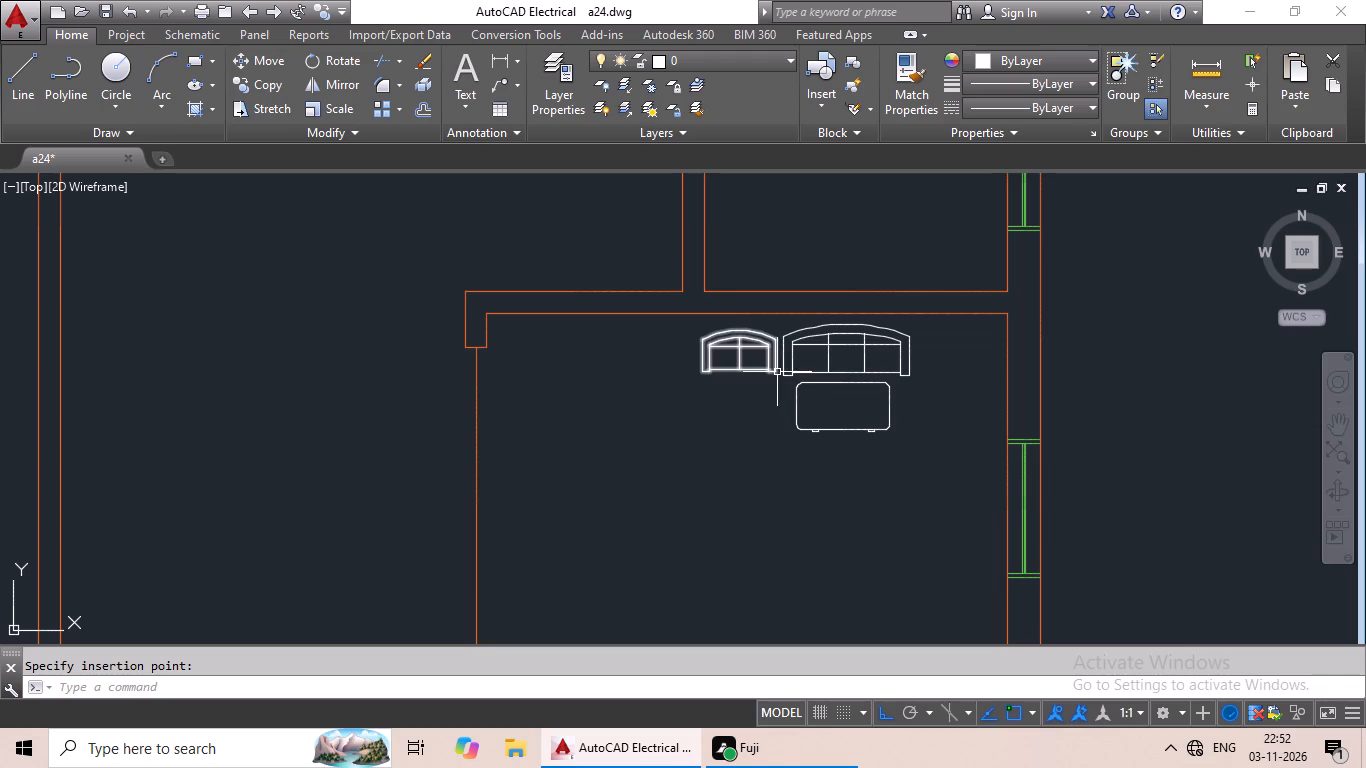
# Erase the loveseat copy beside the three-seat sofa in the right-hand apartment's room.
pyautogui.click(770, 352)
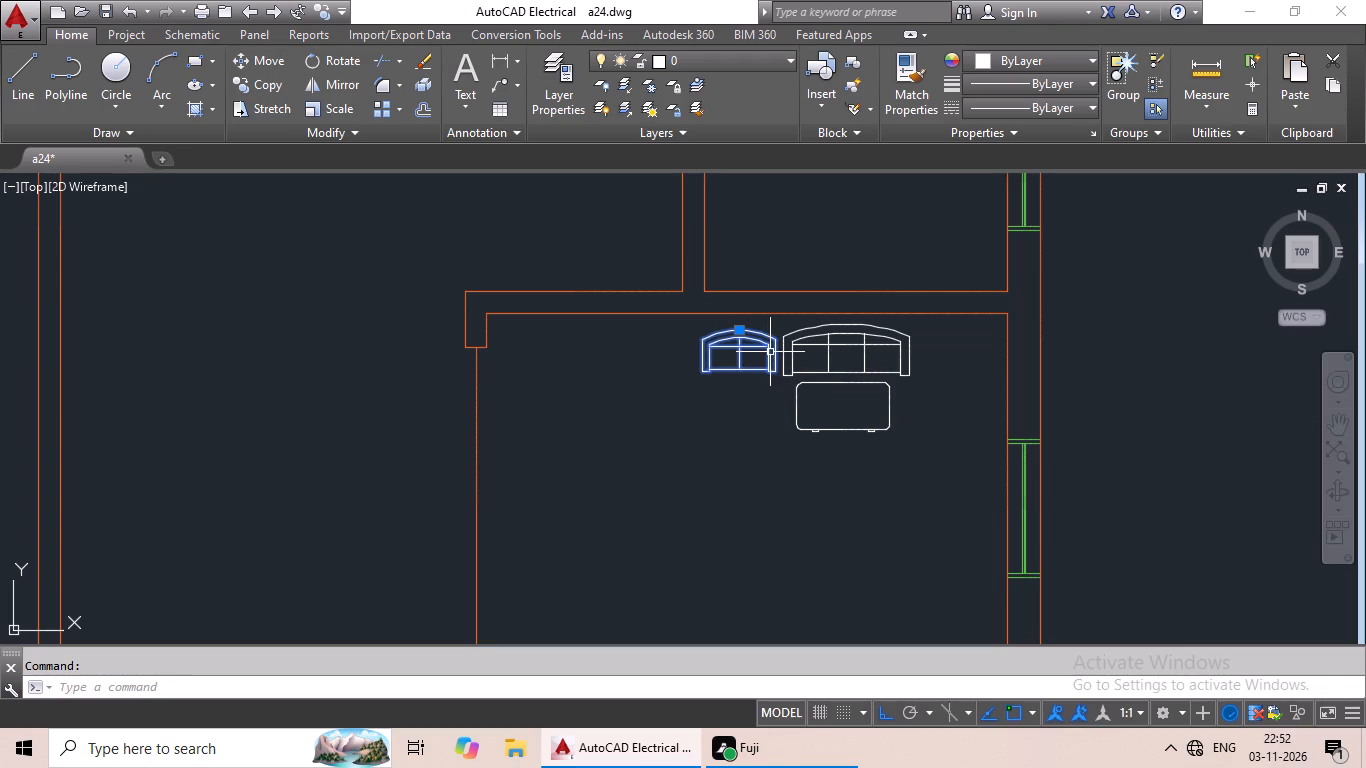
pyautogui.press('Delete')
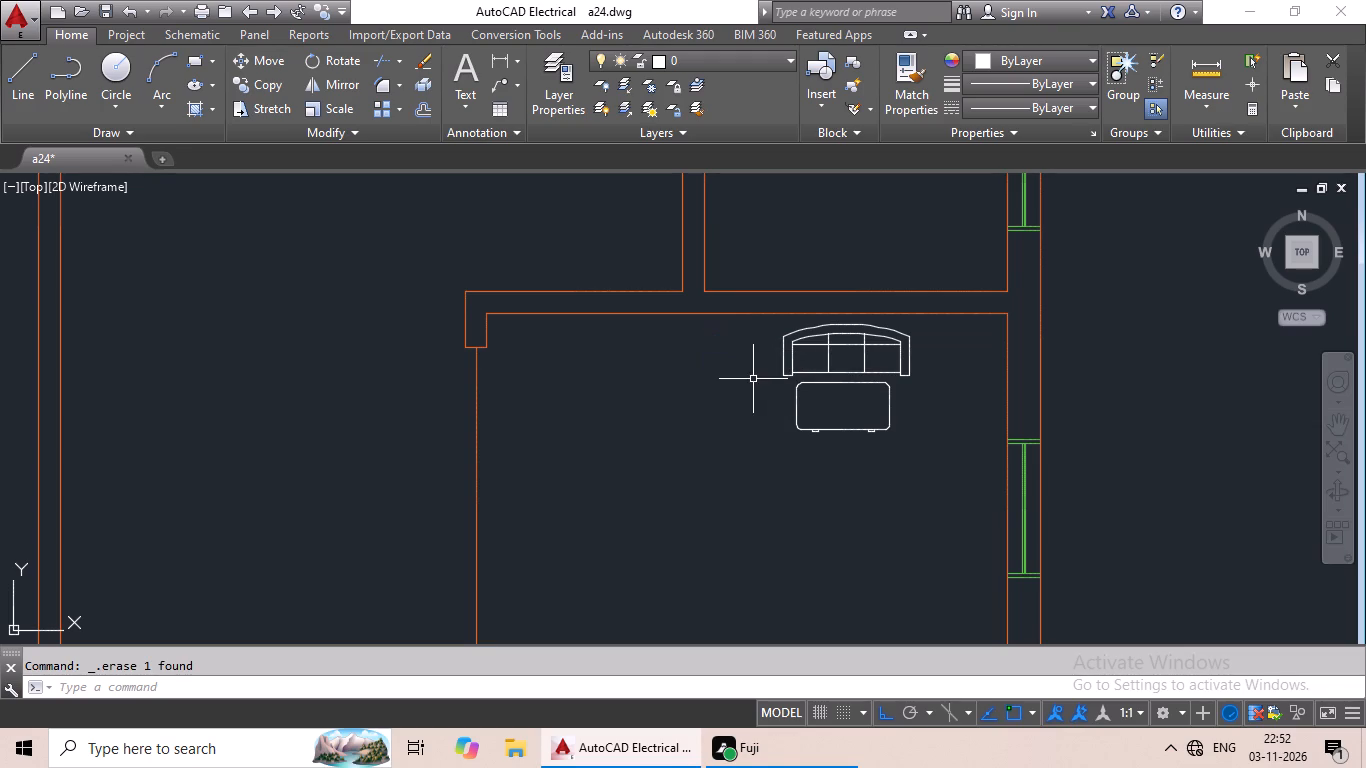
# Rotate the loose loveseat 270° about its upper right corner so its back faces right.
pyautogui.scroll(-3, 823, 441)
pyautogui.moveTo(978, 461); pyautogui.dragTo(772, 393, button='middle')
pyautogui.moveTo(1032, 491); pyautogui.dragTo(693, 391, button='middle')
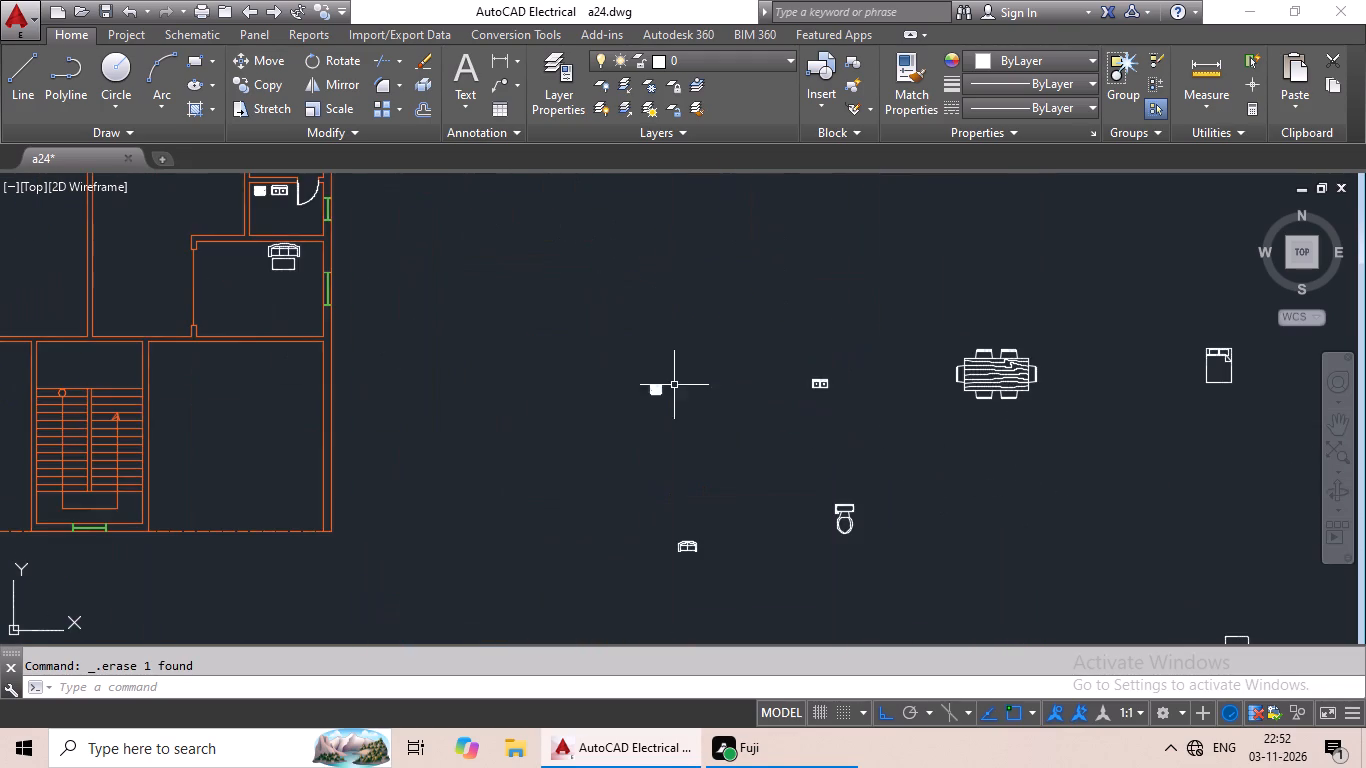
pyautogui.scroll(3, 714, 559)
pyautogui.click(641, 511)
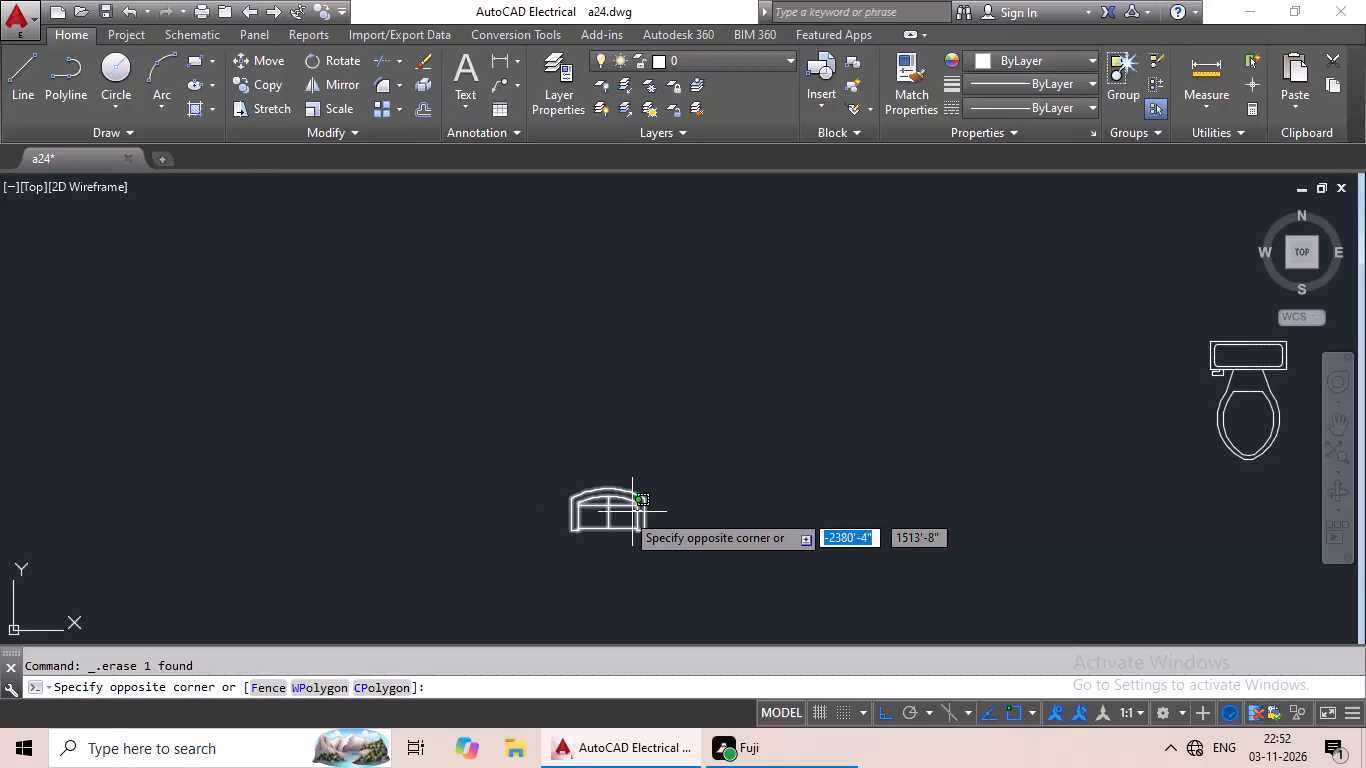
pyautogui.click(579, 512)
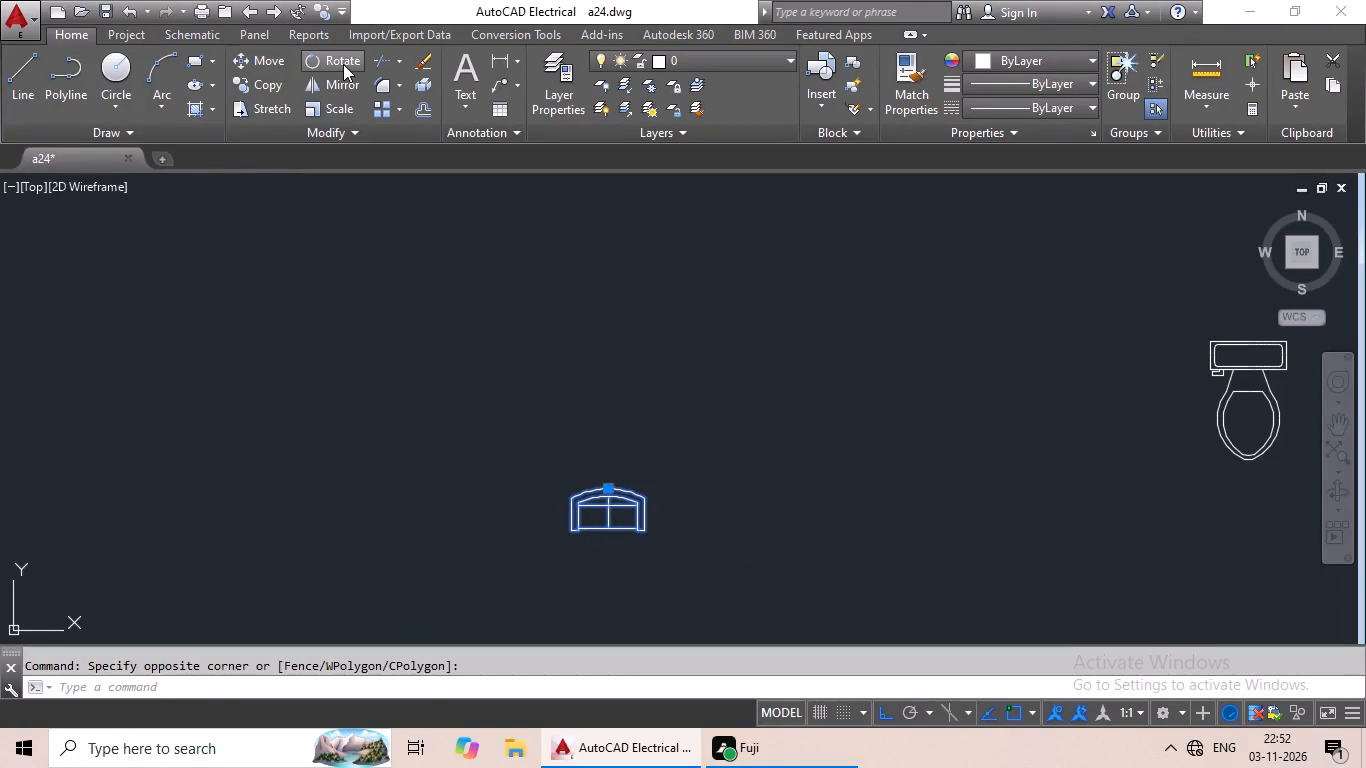
pyautogui.click(343, 64)
pyautogui.click(644, 500)
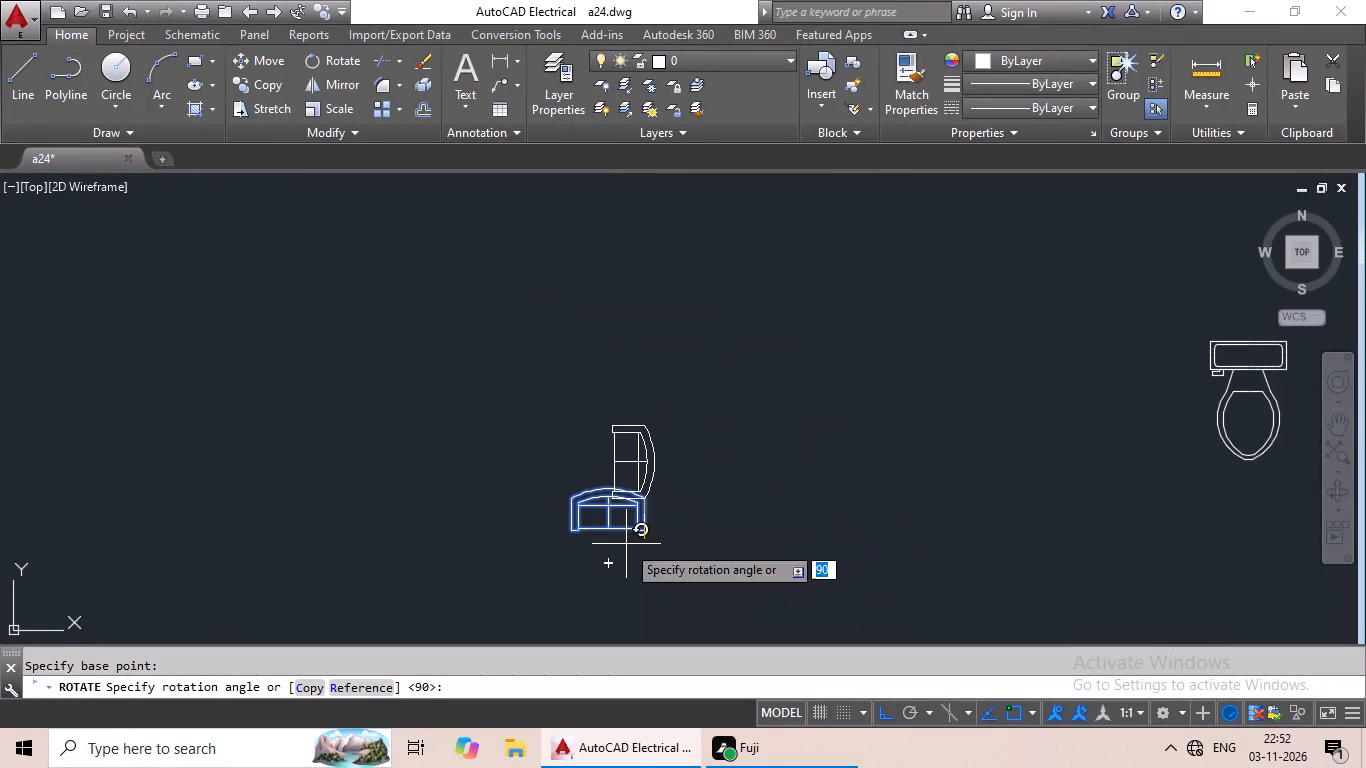
pyautogui.click(626, 544)
# Copy the rotated loveseat and paste it just right of the coffee table in the right-hand apartment's living room.
pyautogui.moveTo(684, 353); pyautogui.dragTo(731, 530)
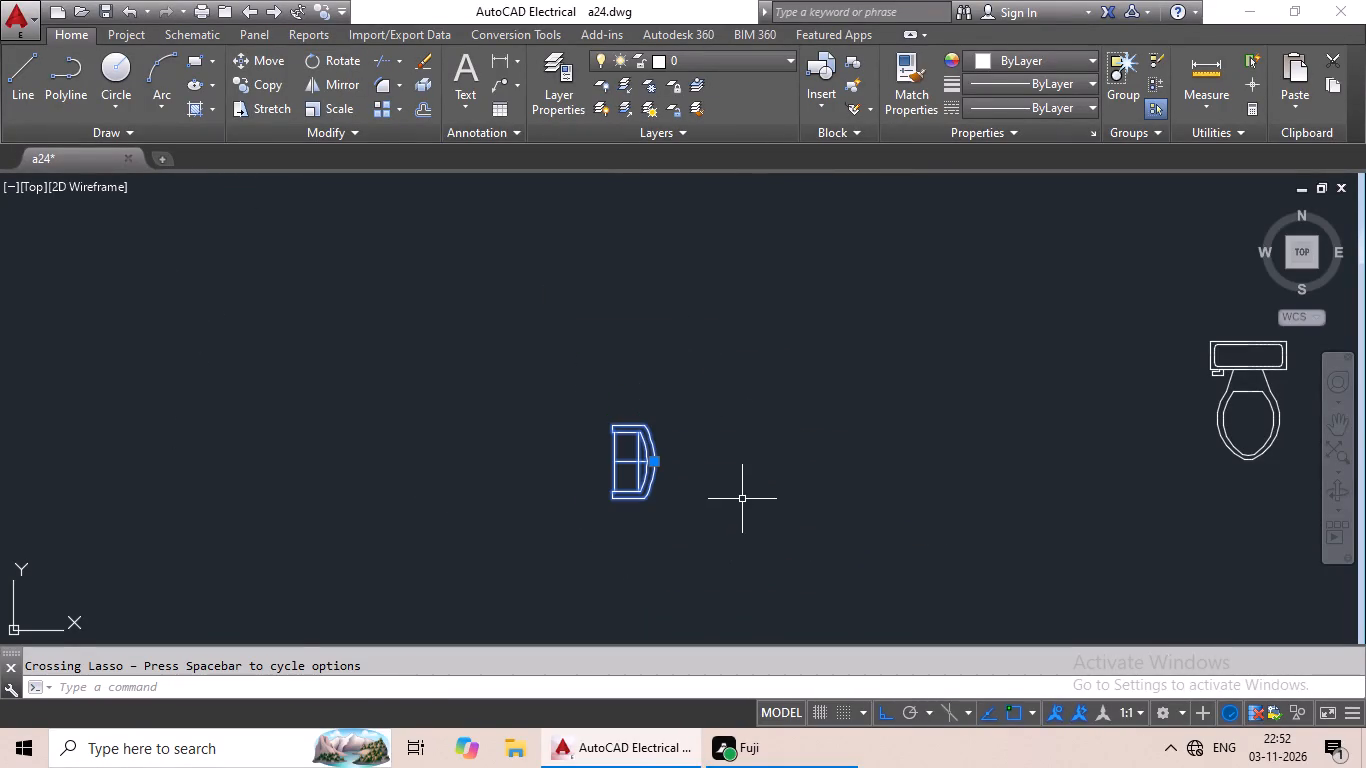
pyautogui.hotkey('ctrl', 'c')
pyautogui.hotkey('ctrl', 'v')
pyautogui.keyDown('ctrl'); pyautogui.scroll(-3, 463, 476); pyautogui.keyUp('ctrl')
pyautogui.moveTo(409, 471); pyautogui.dragTo(932, 619, button='middle')
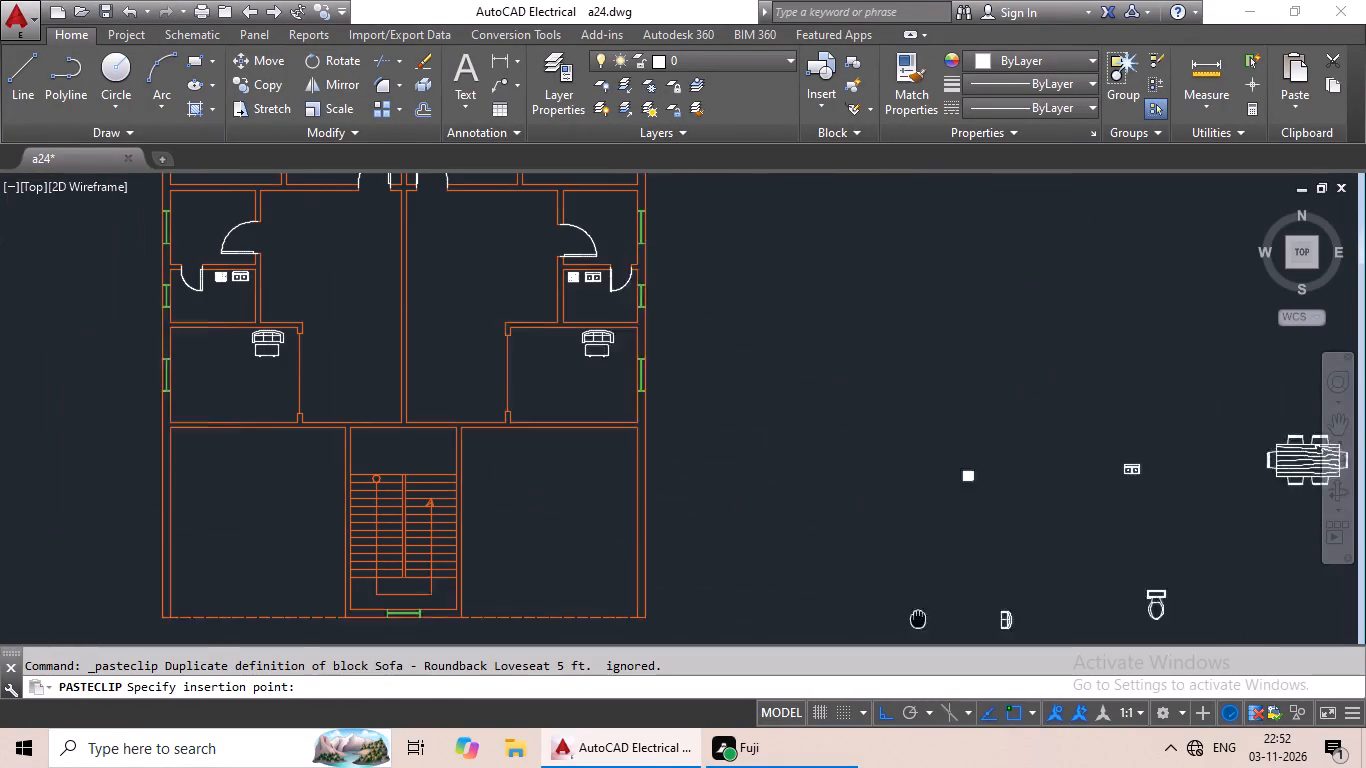
pyautogui.moveTo(932, 619); pyautogui.dragTo(958, 619, button='middle')
pyautogui.scroll(3, 674, 343)
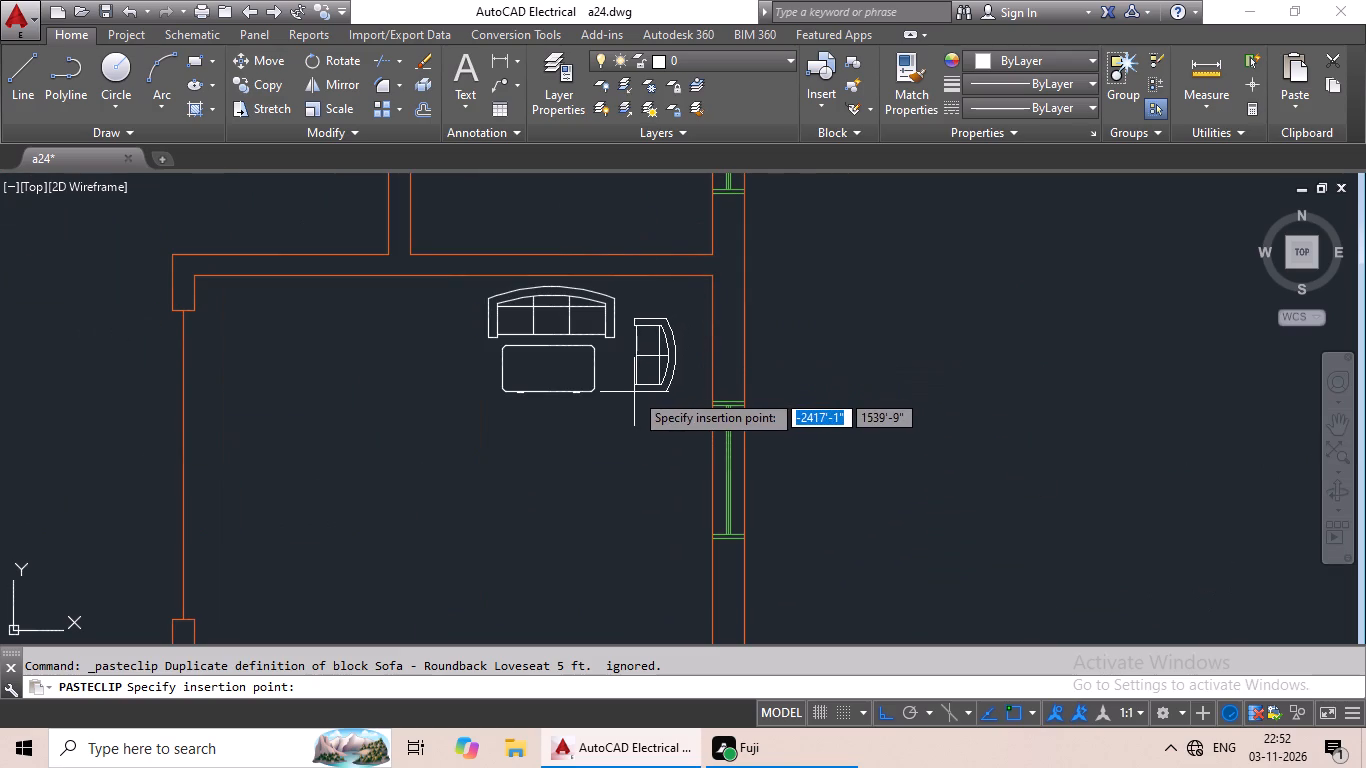
pyautogui.click(620, 396)
# Rotate the loose loveseat 180° about its upper right corner so its back faces left.
pyautogui.scroll(-2, 913, 397)
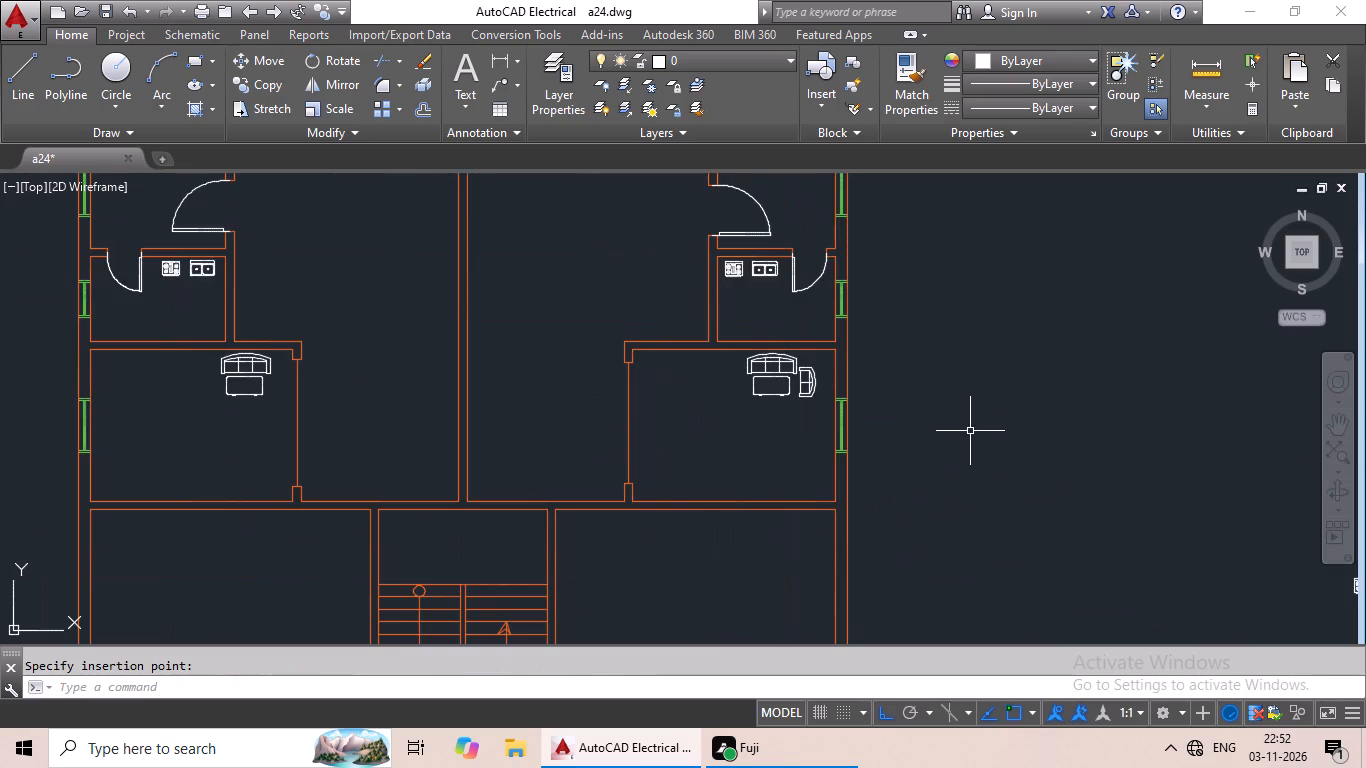
pyautogui.moveTo(975, 429); pyautogui.dragTo(837, 385, button='middle')
pyautogui.scroll(-1, 887, 396)
pyautogui.moveTo(1020, 444); pyautogui.dragTo(704, 314, button='middle')
pyautogui.scroll(1, 824, 529)
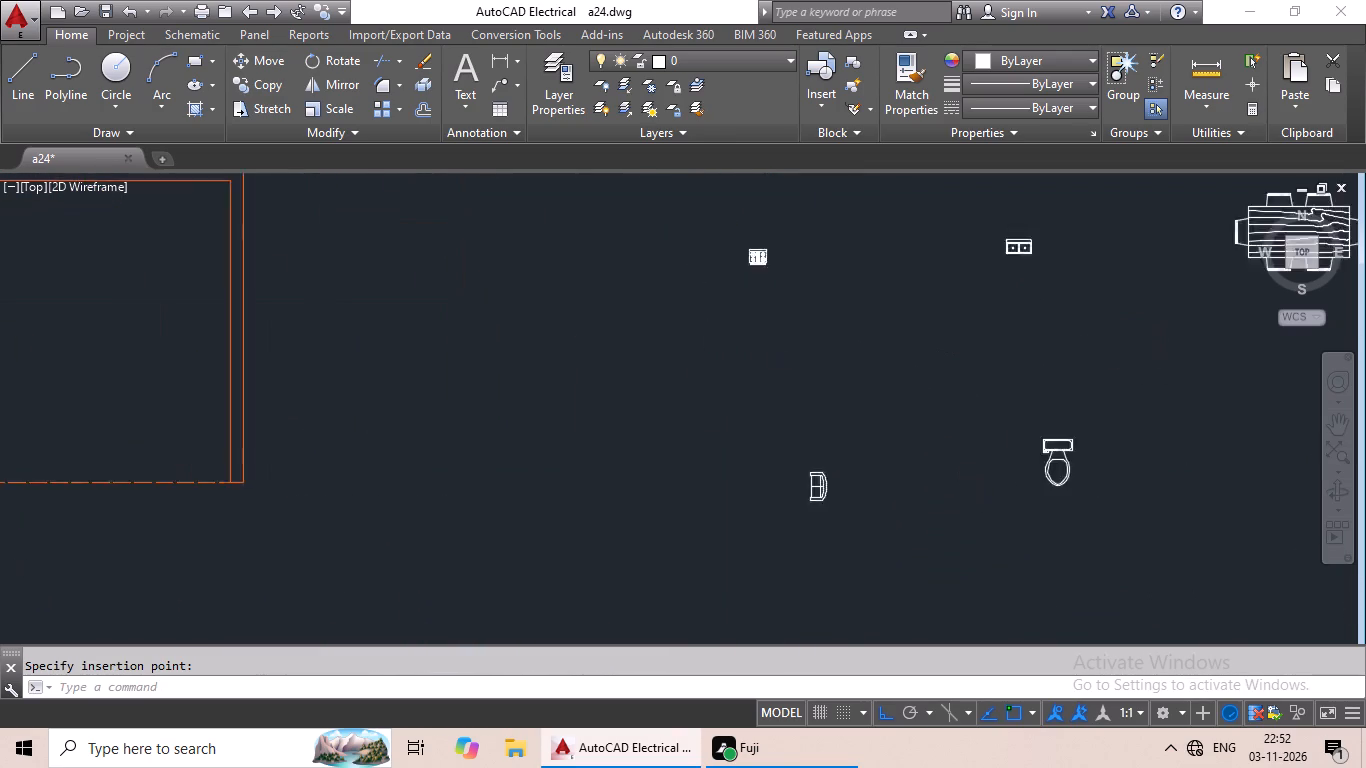
pyautogui.scroll(2, 824, 529)
pyautogui.moveTo(771, 361); pyautogui.dragTo(959, 482)
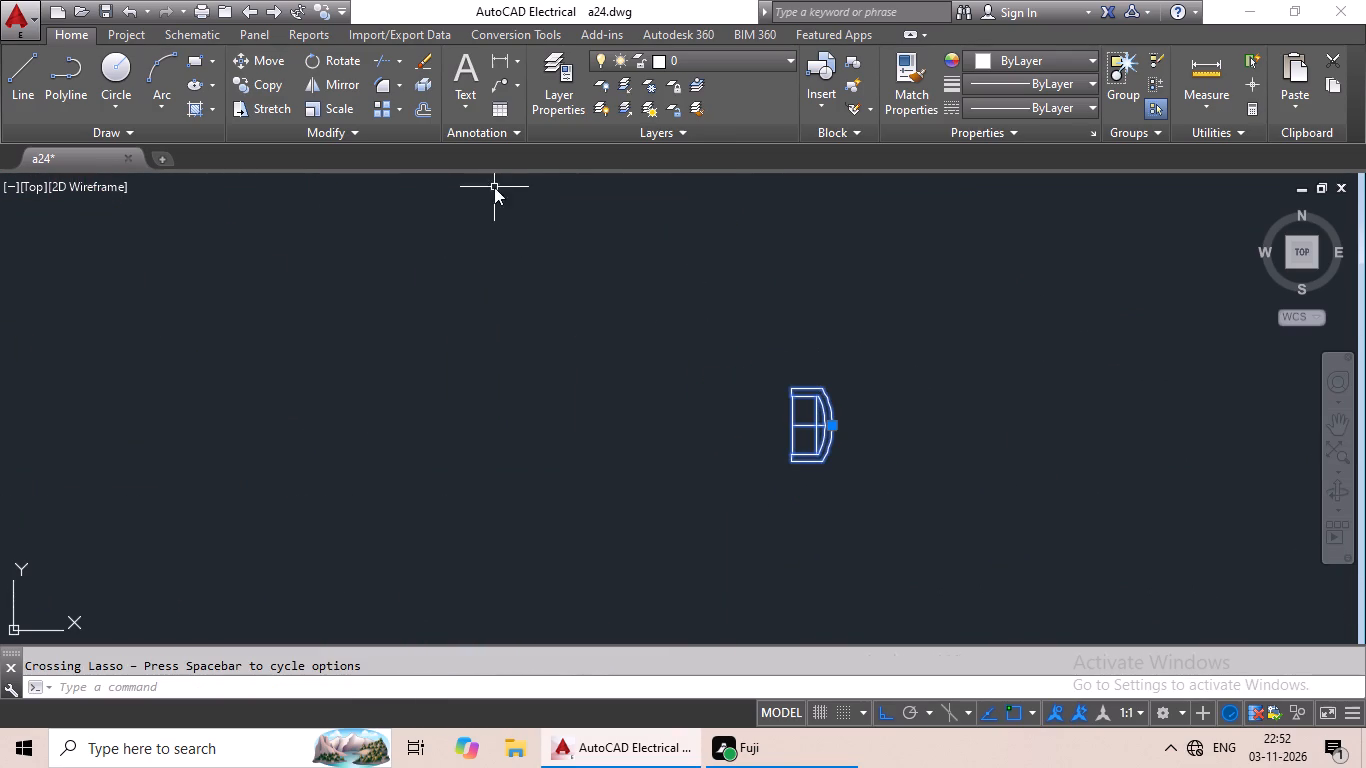
pyautogui.click(321, 50)
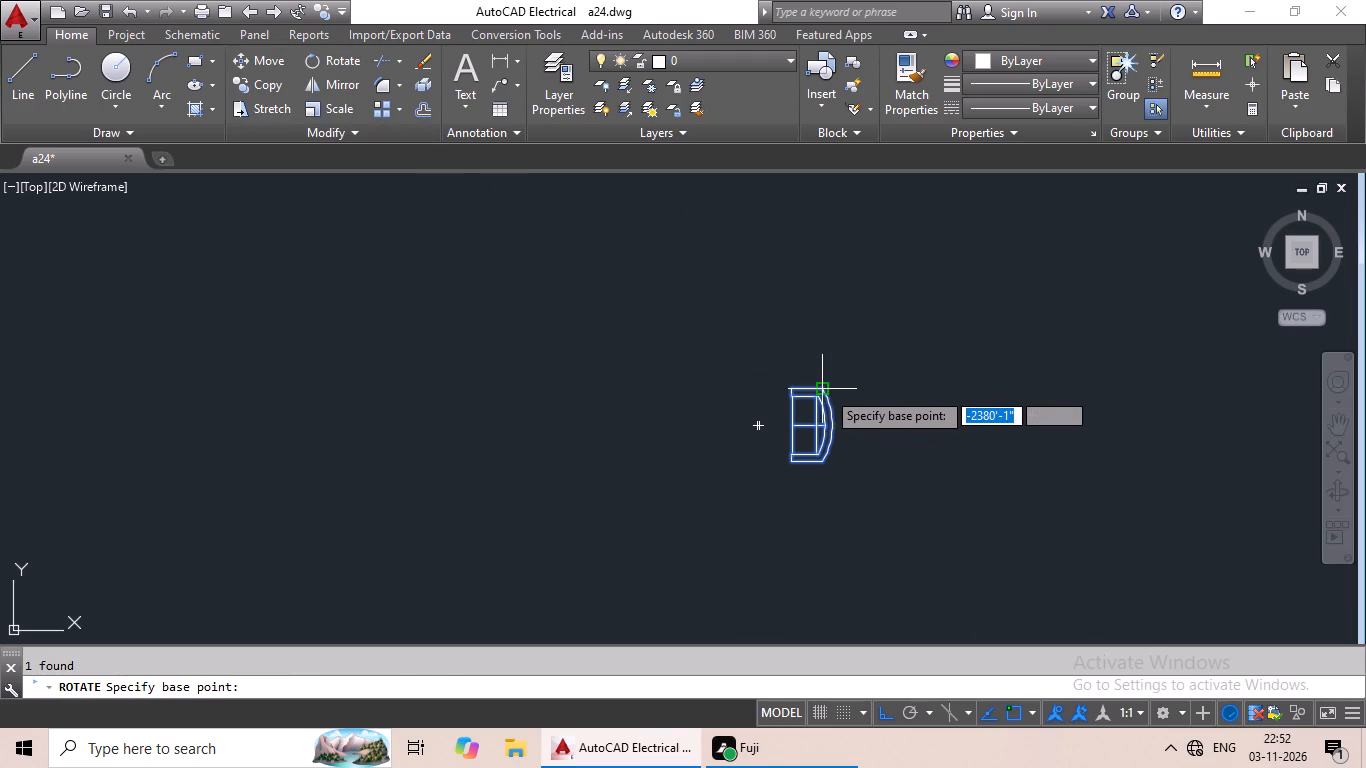
pyautogui.click(818, 387)
pyautogui.click(582, 497)
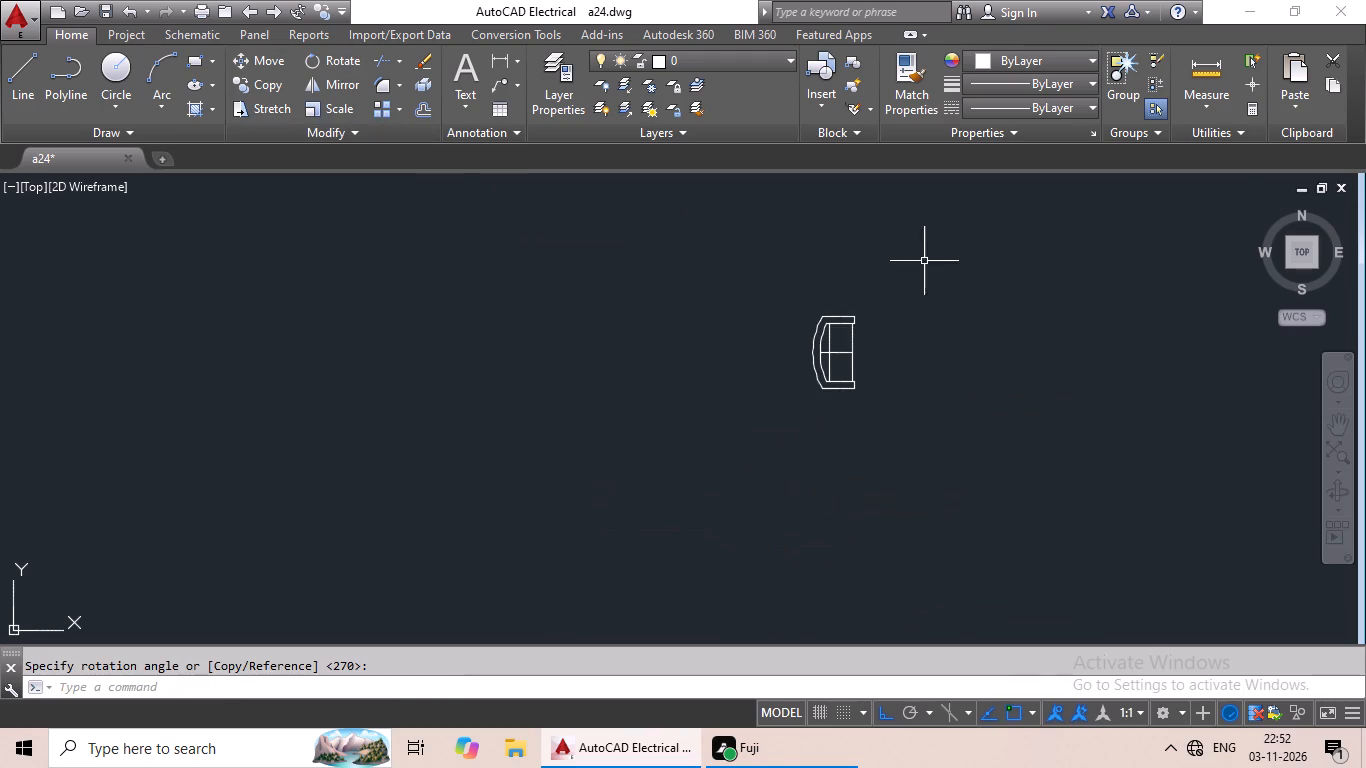
# Copy the left-facing loveseat and paste it just left of the coffee table in the right-hand apartment's living room.
pyautogui.moveTo(902, 263); pyautogui.dragTo(888, 453)
pyautogui.hotkey('ctrl', 'c')
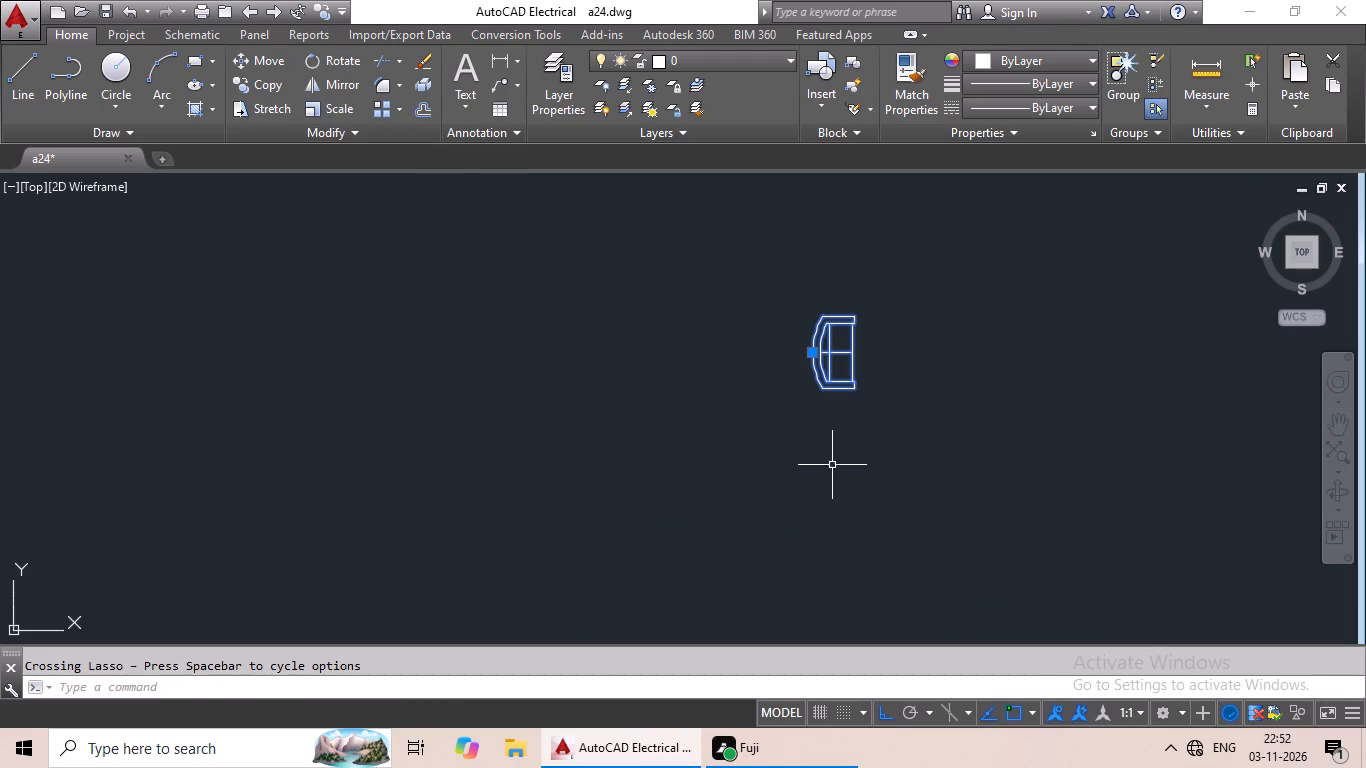
pyautogui.hotkey('ctrl', 'v')
pyautogui.keyDown('ctrl'); pyautogui.scroll(-3, 526, 462); pyautogui.keyUp('ctrl')
pyautogui.moveTo(497, 472); pyautogui.dragTo(1010, 531, button='middle')
pyautogui.scroll(3, 683, 247)
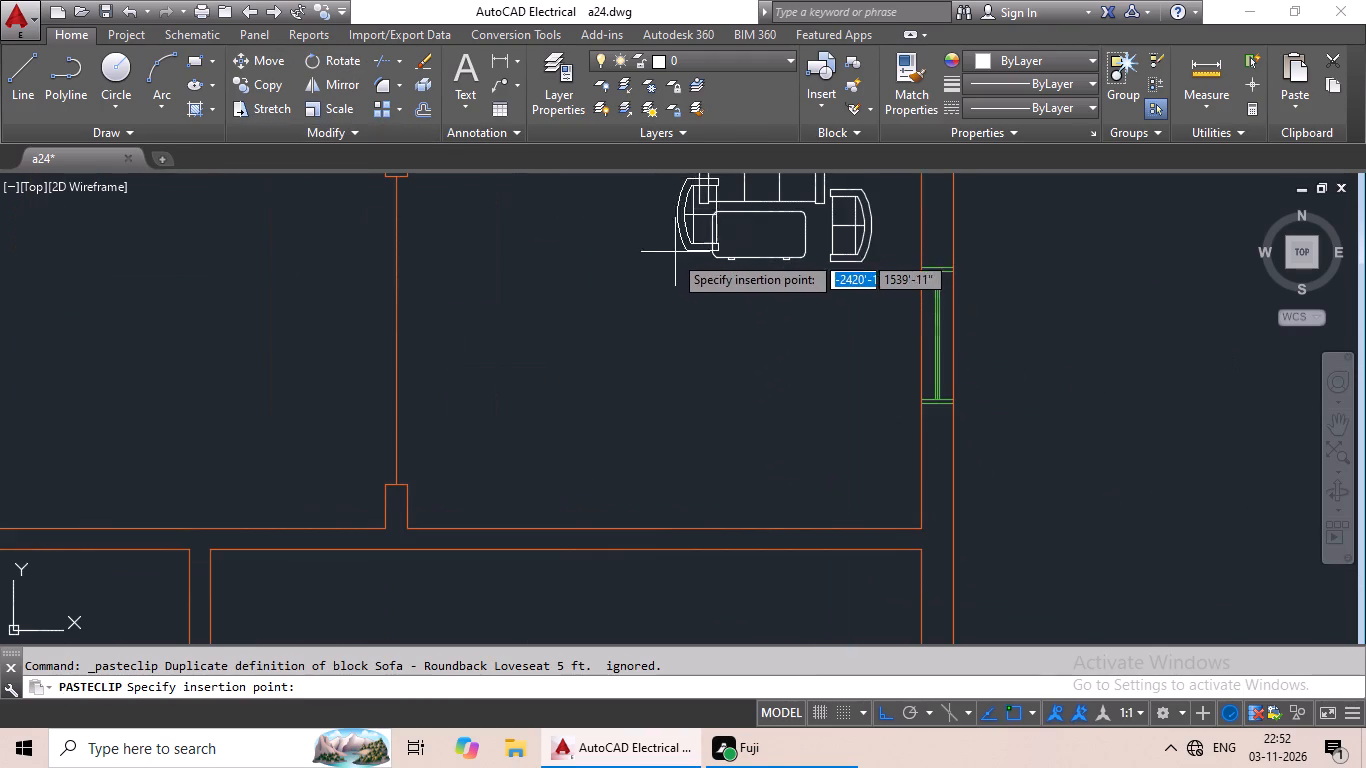
pyautogui.click(651, 262)
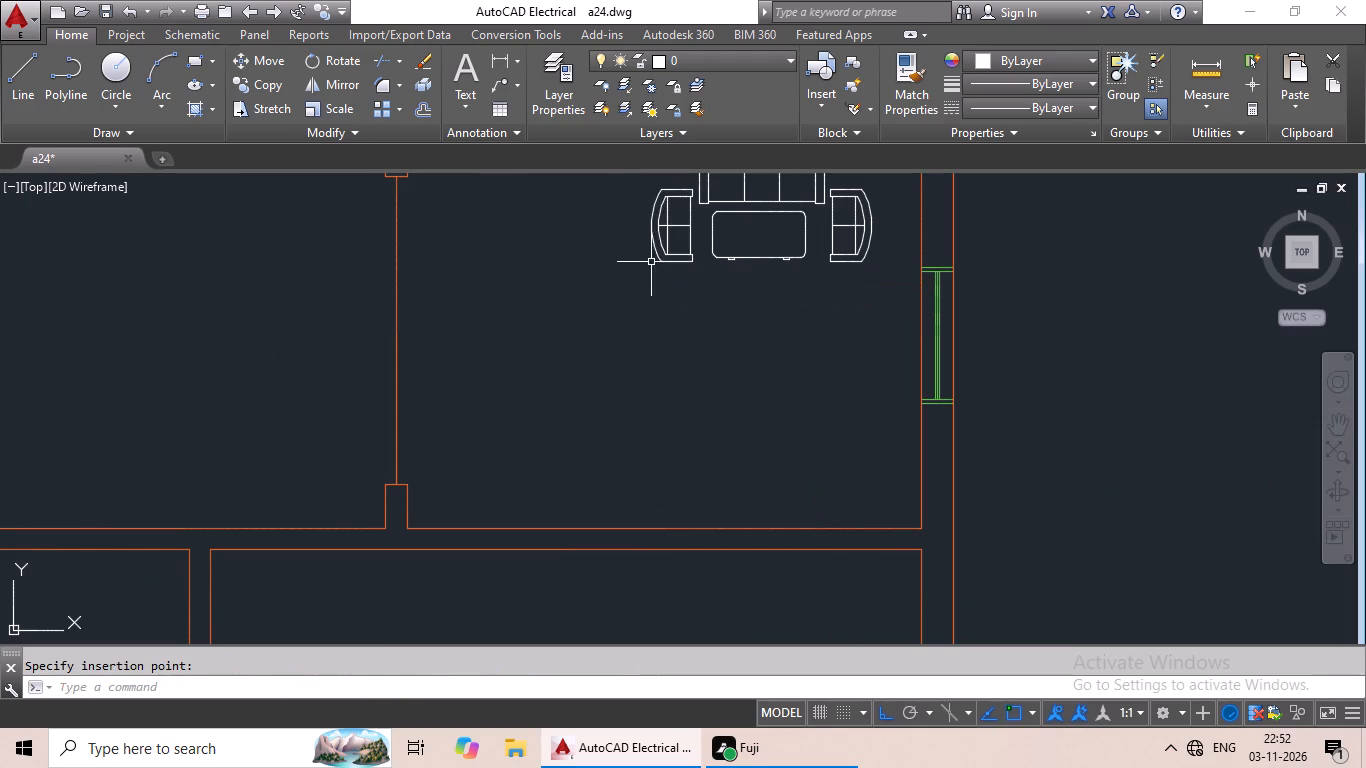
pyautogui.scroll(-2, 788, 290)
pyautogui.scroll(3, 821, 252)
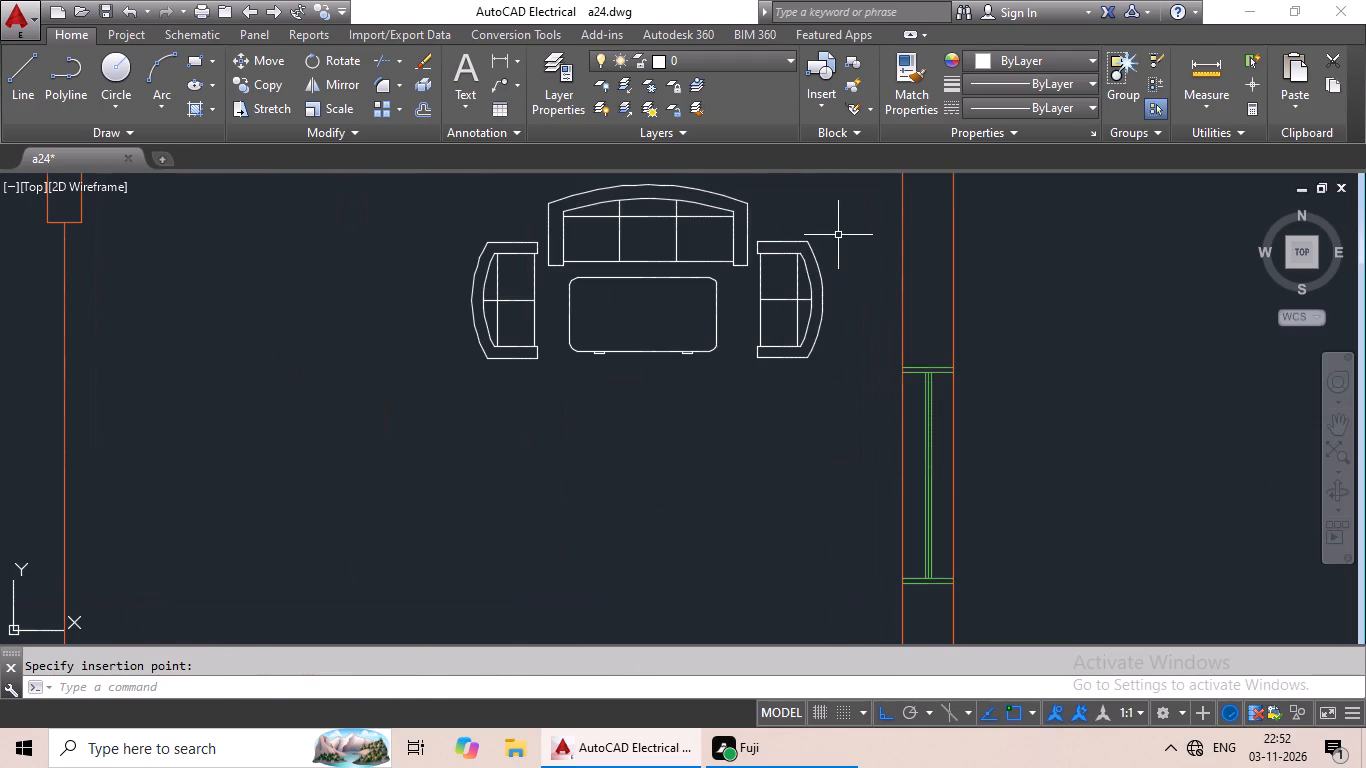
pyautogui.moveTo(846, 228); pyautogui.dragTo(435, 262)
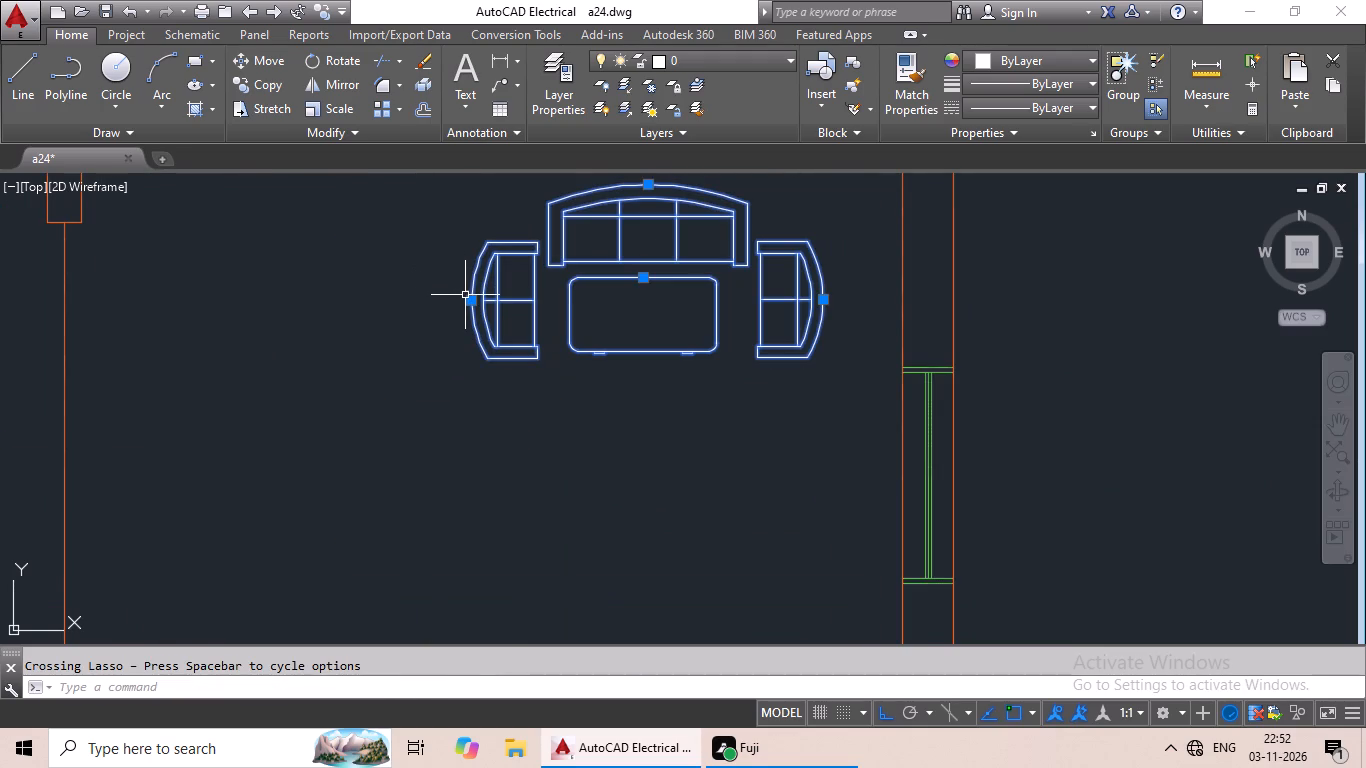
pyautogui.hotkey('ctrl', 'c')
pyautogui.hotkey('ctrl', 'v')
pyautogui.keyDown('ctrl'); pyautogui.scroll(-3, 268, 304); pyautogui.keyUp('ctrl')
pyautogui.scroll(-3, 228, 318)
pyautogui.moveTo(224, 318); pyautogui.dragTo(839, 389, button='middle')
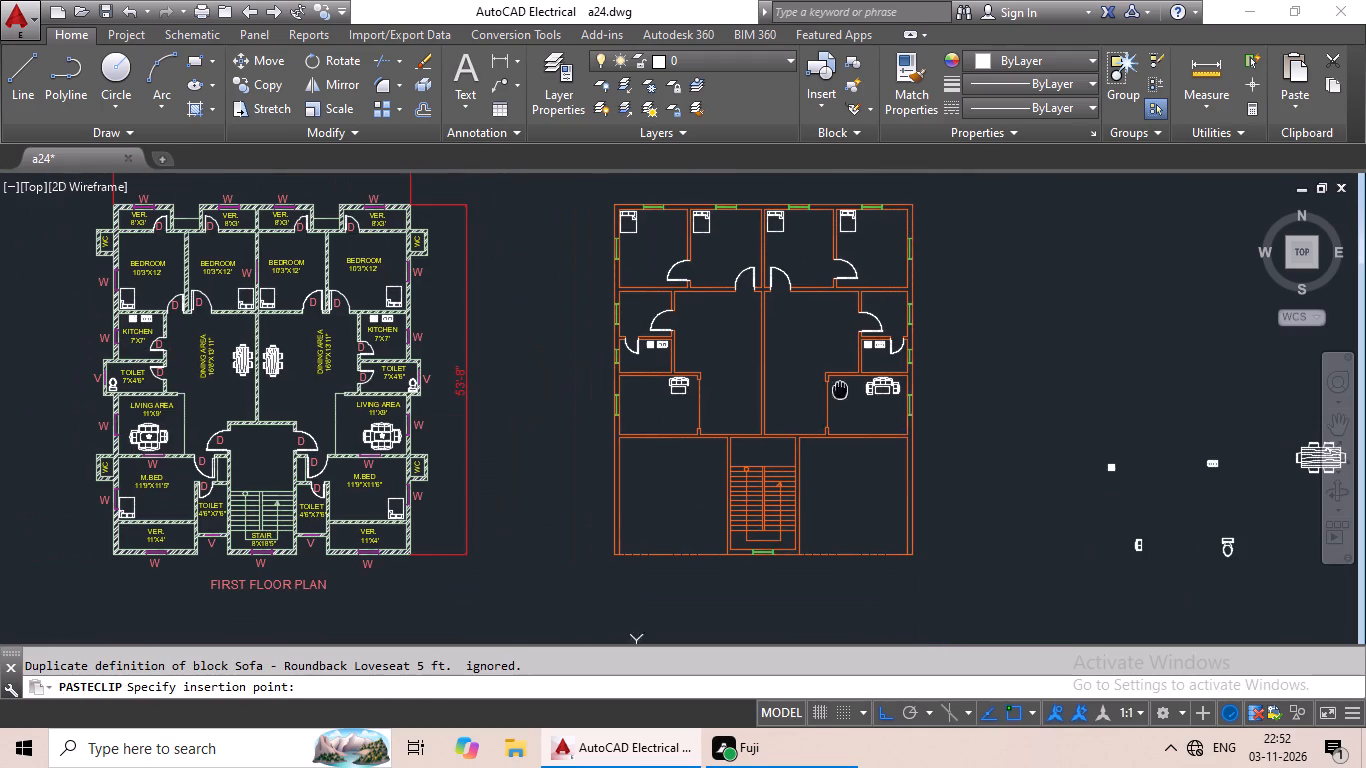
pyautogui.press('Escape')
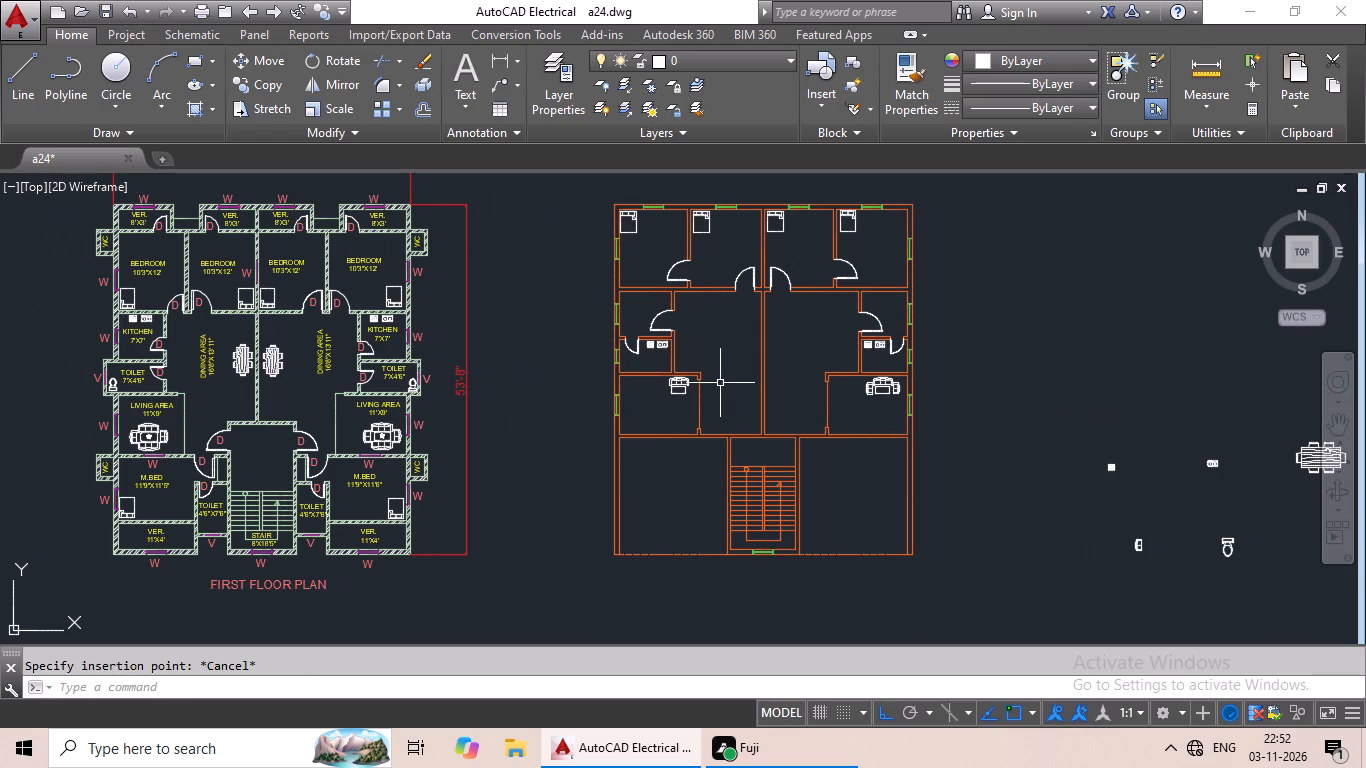
# Erase the three-seat sofa and coffee table in the left-hand apartment's living room.
pyautogui.moveTo(675, 389); pyautogui.dragTo(681, 379)
pyautogui.click(681, 379)
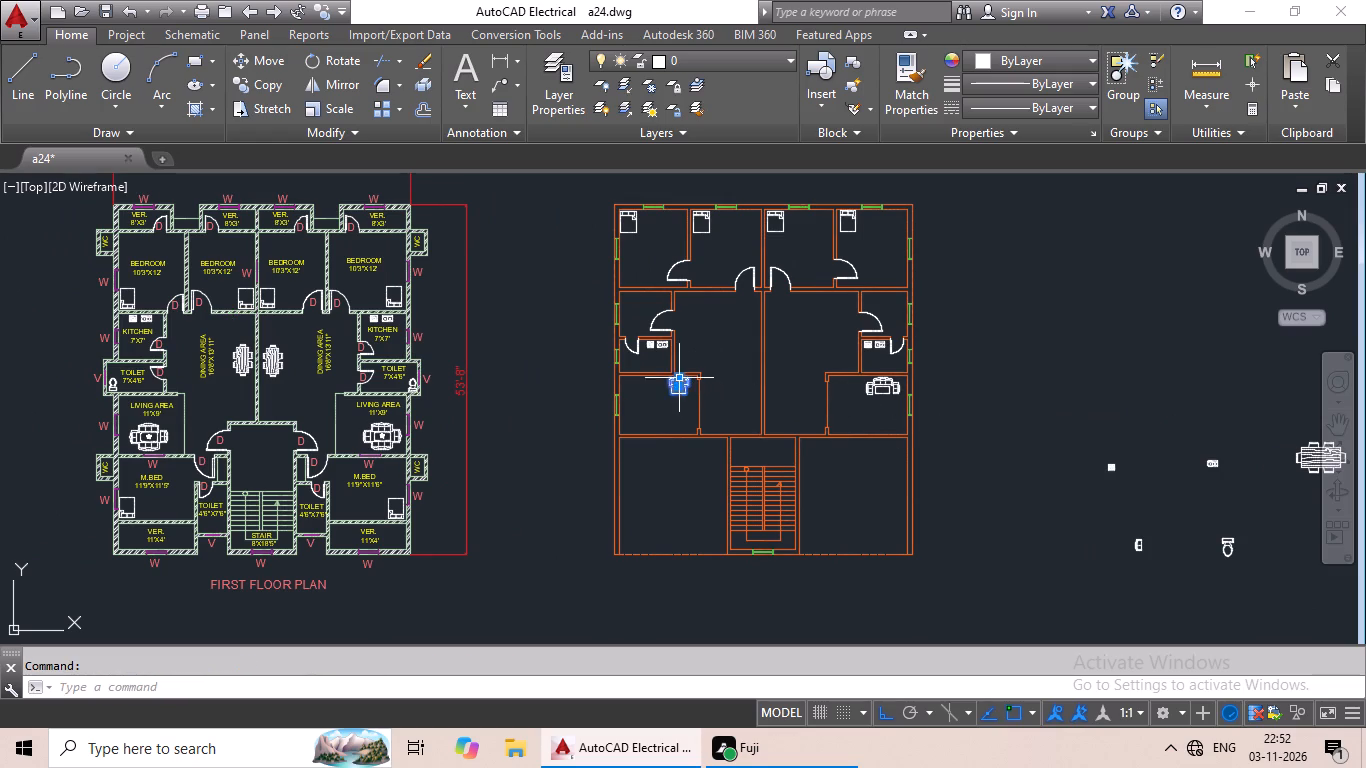
pyautogui.press('Delete')
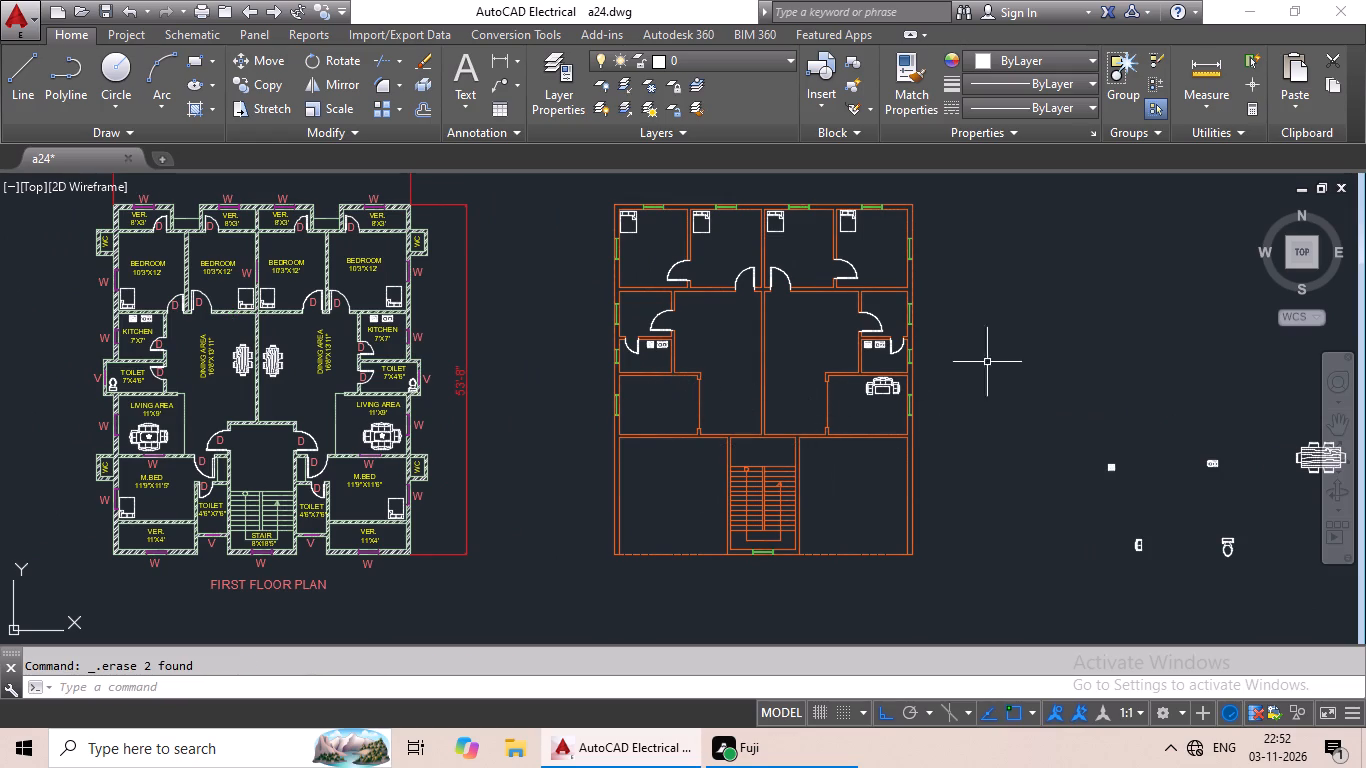
# Copy the right-hand apartment's sofa, coffee table and two loveseats, and paste them near the upper left corner of the left-hand apartment's living room.
pyautogui.scroll(2, 984, 364)
pyautogui.scroll(2, 758, 417)
pyautogui.moveTo(778, 389); pyautogui.dragTo(734, 514)
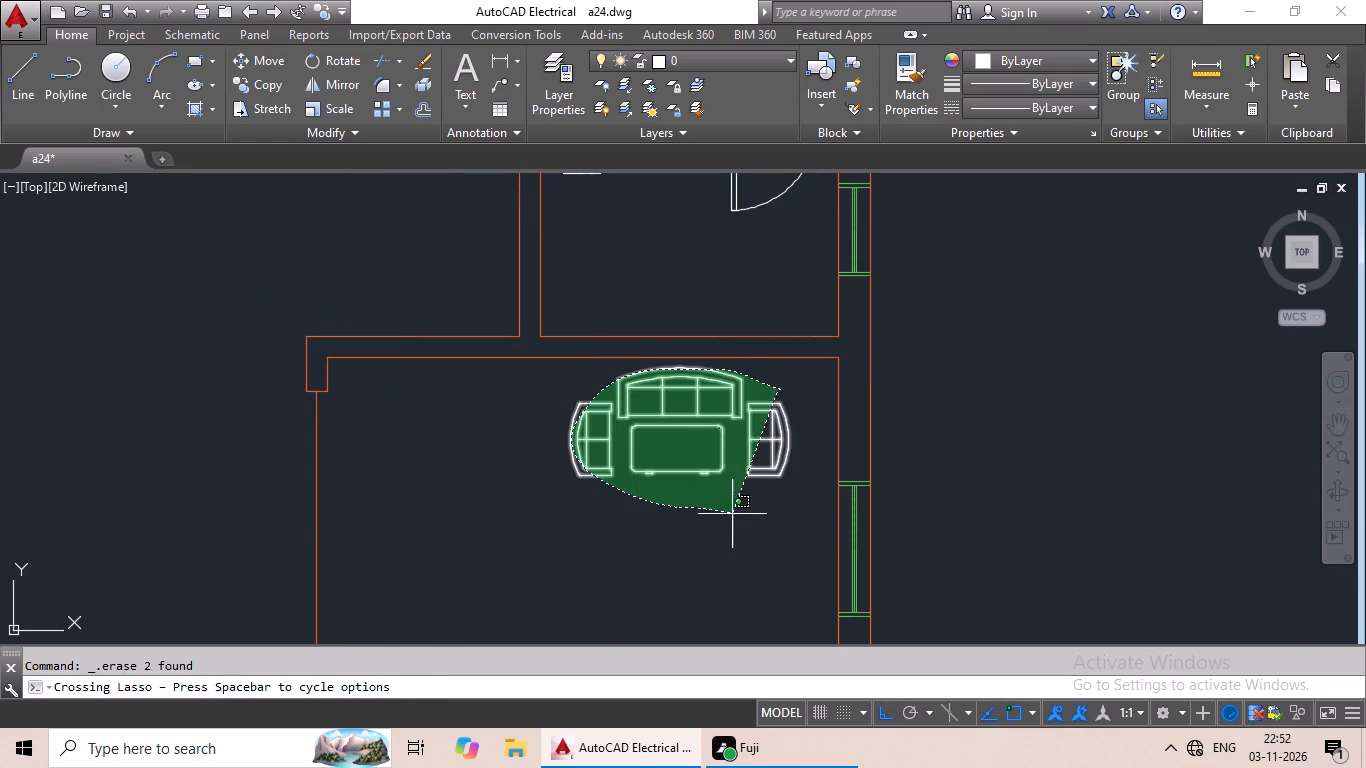
pyautogui.moveTo(734, 514); pyautogui.dragTo(777, 459)
pyautogui.hotkey('ctrl', 'c')
pyautogui.hotkey('ctrl', 'v')
pyautogui.keyDown('ctrl'); pyautogui.scroll(-2, 557, 474); pyautogui.keyUp('ctrl')
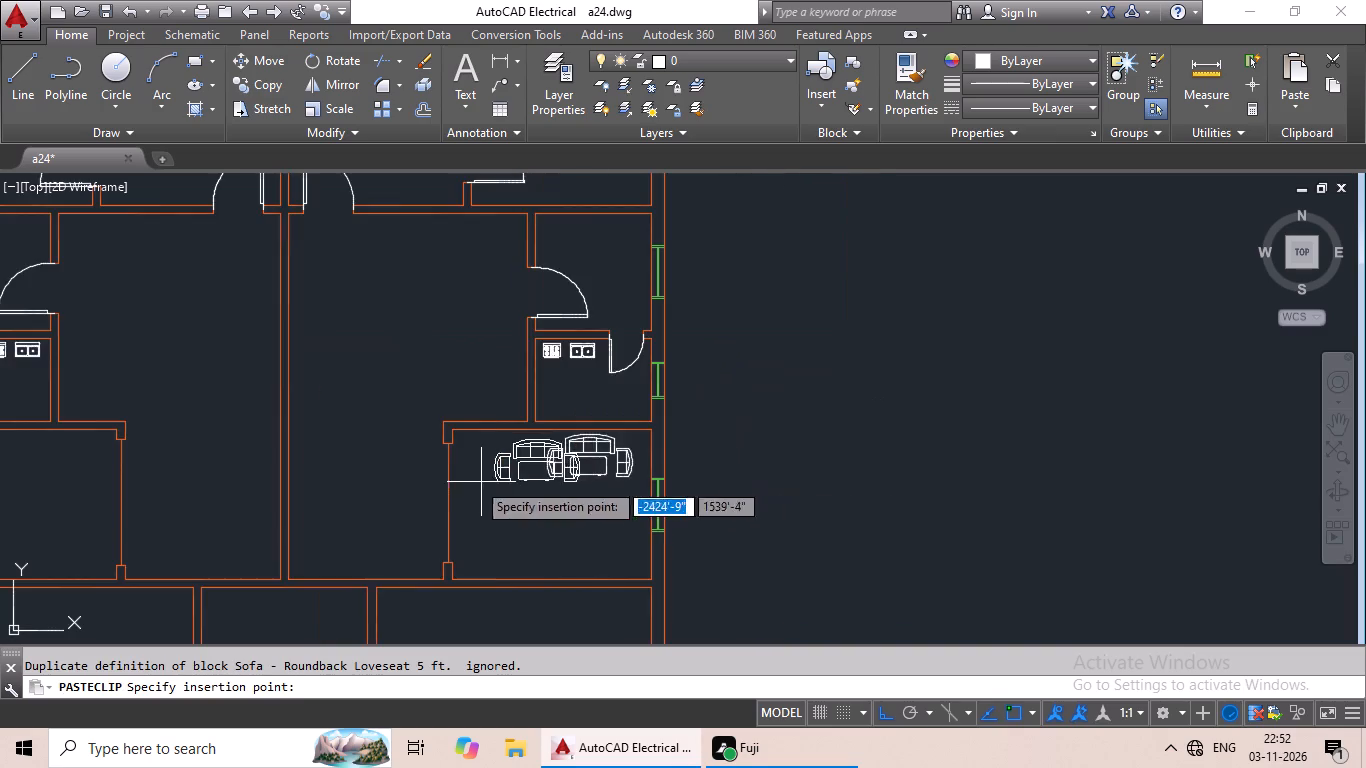
pyautogui.moveTo(429, 472); pyautogui.dragTo(854, 520, button='middle')
pyautogui.scroll(3, 434, 534)
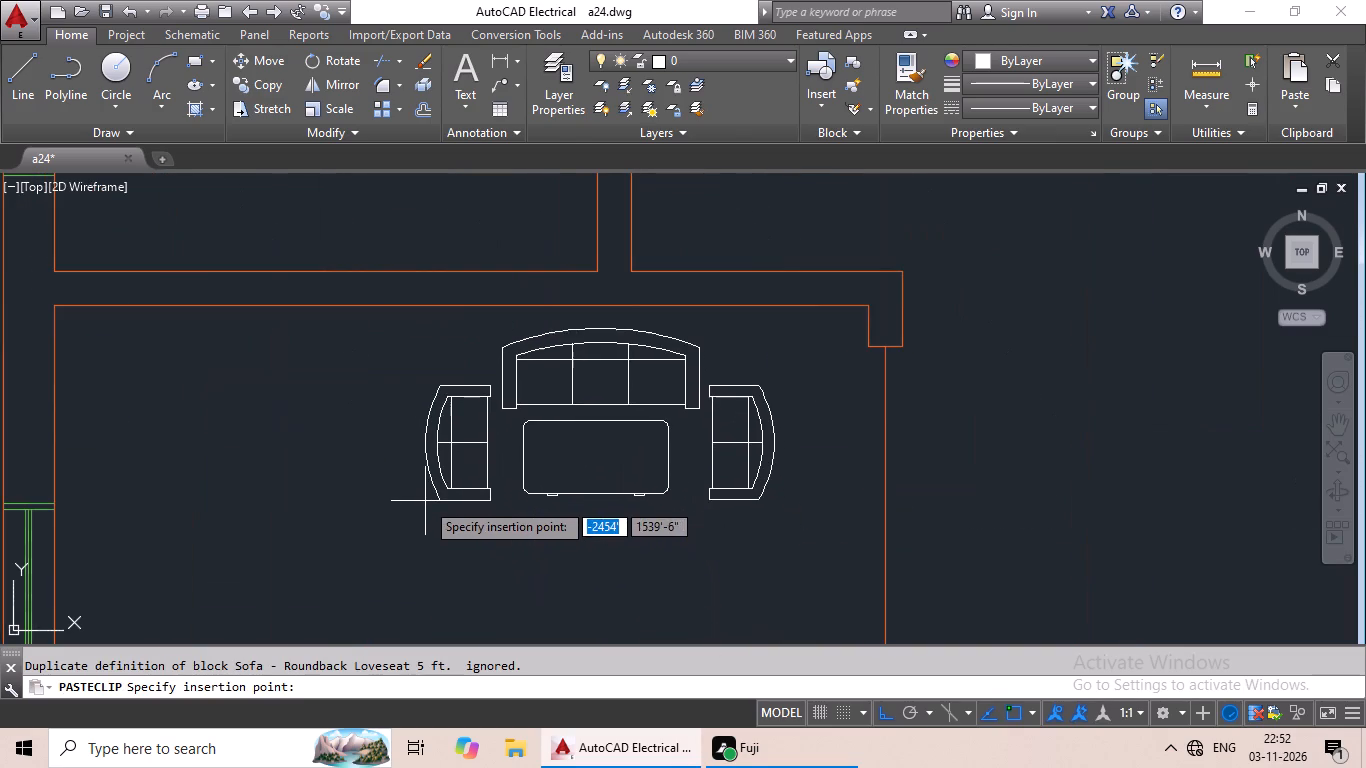
pyautogui.scroll(-3, 259, 480)
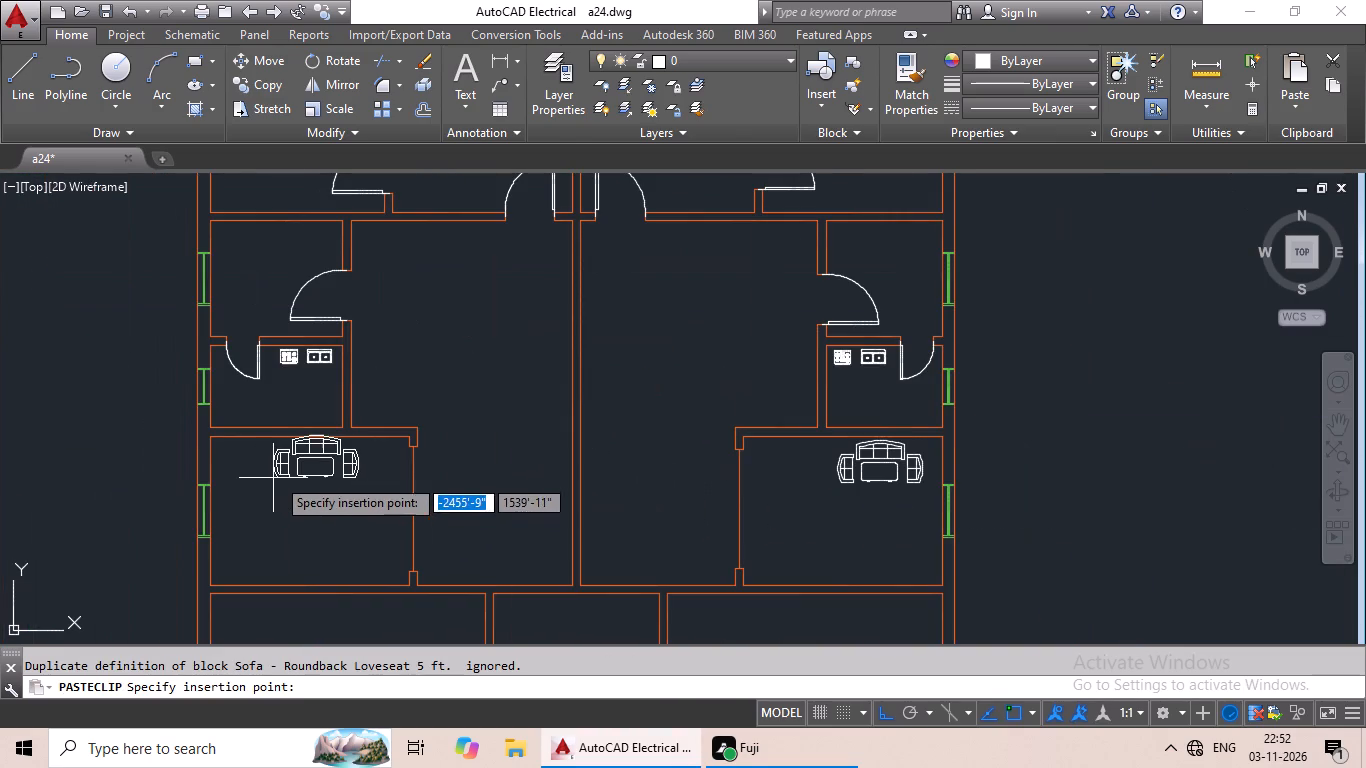
pyautogui.scroll(2, 228, 490)
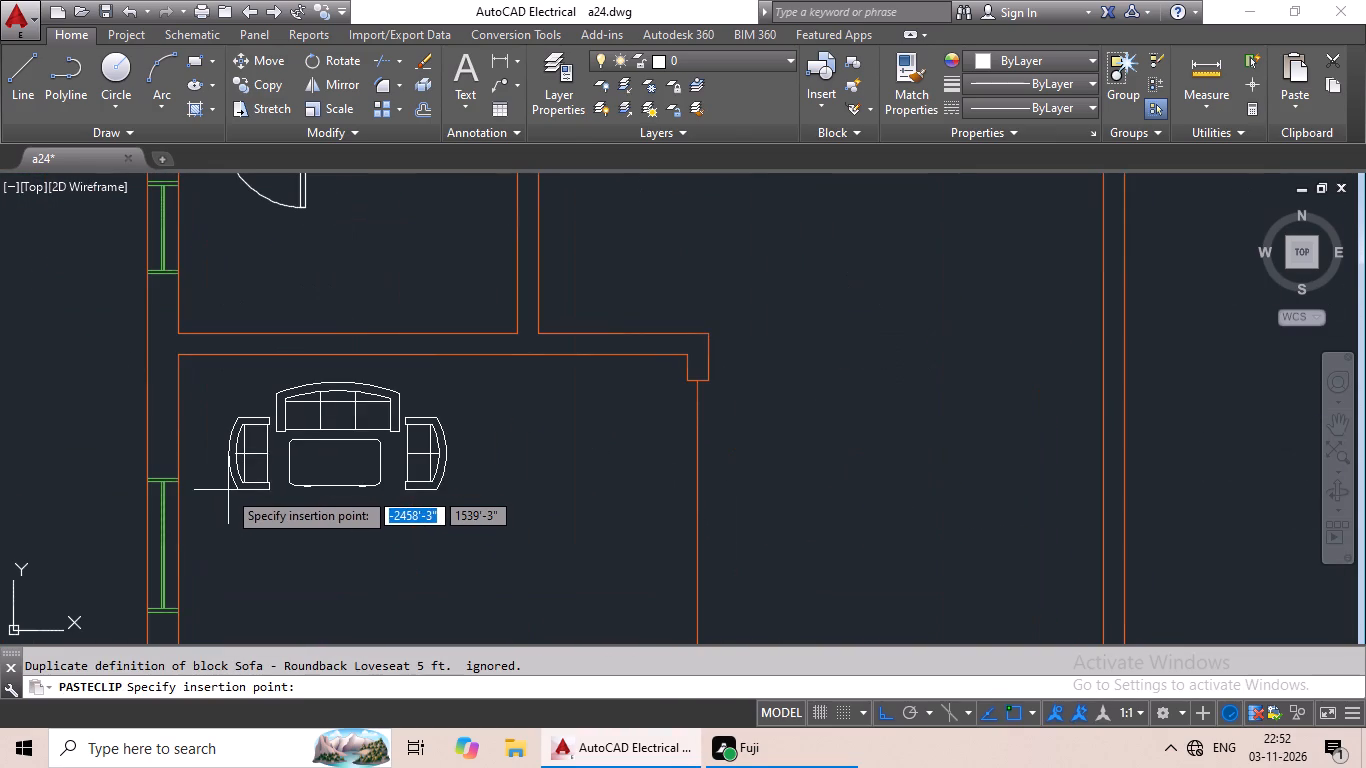
pyautogui.click(218, 466)
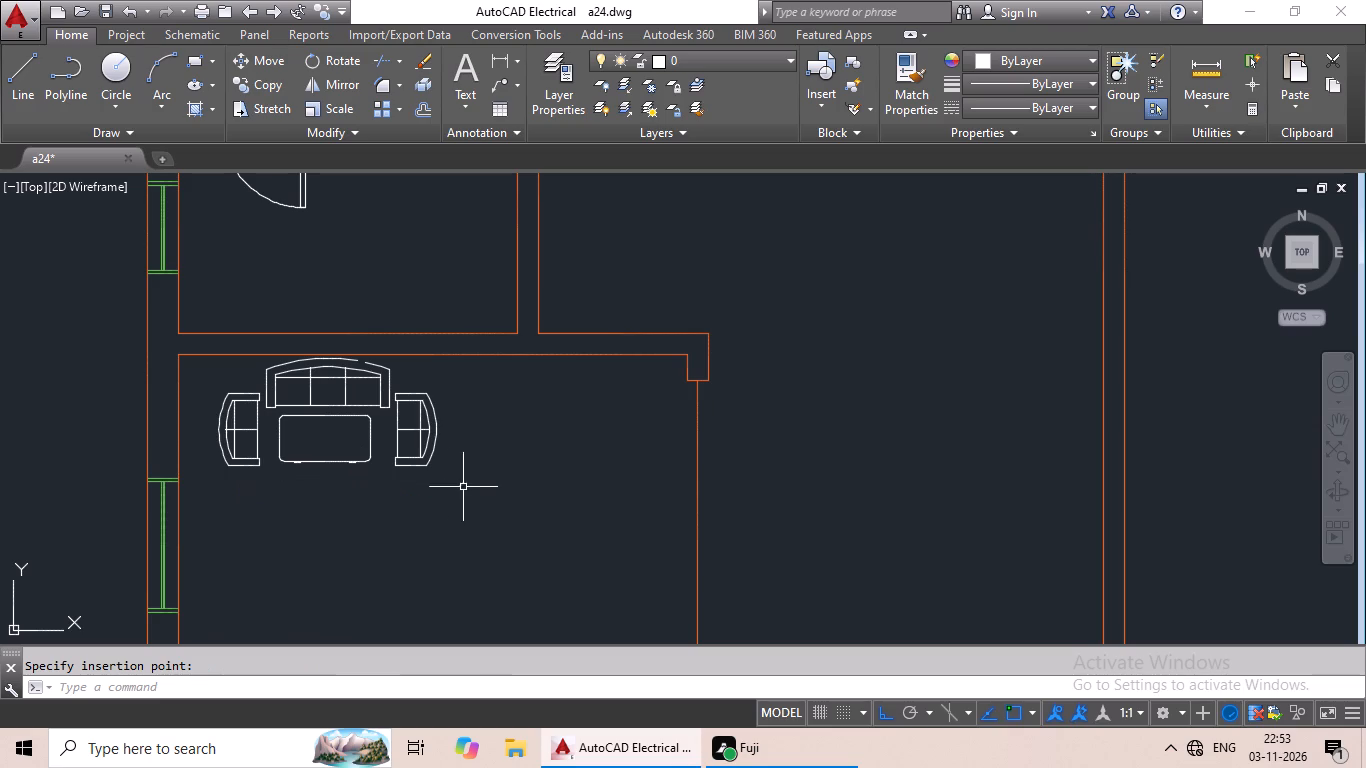
# Erase all the loose furniture and fixture blocks lying outside the plan to its right.
pyautogui.scroll(2, 457, 386)
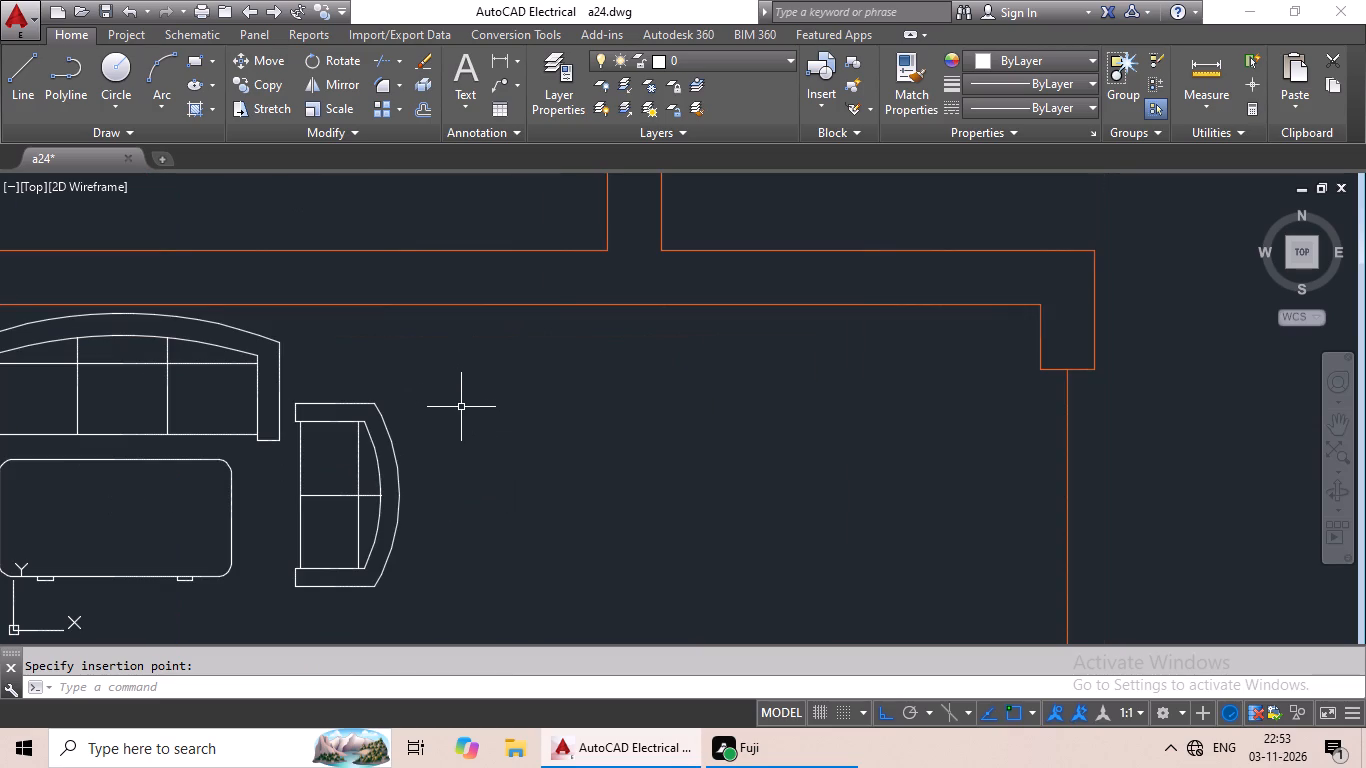
pyautogui.scroll(-2, 552, 445)
pyautogui.scroll(-2, 719, 425)
pyautogui.moveTo(780, 459); pyautogui.dragTo(691, 315, button='middle')
pyautogui.scroll(-1, 738, 384)
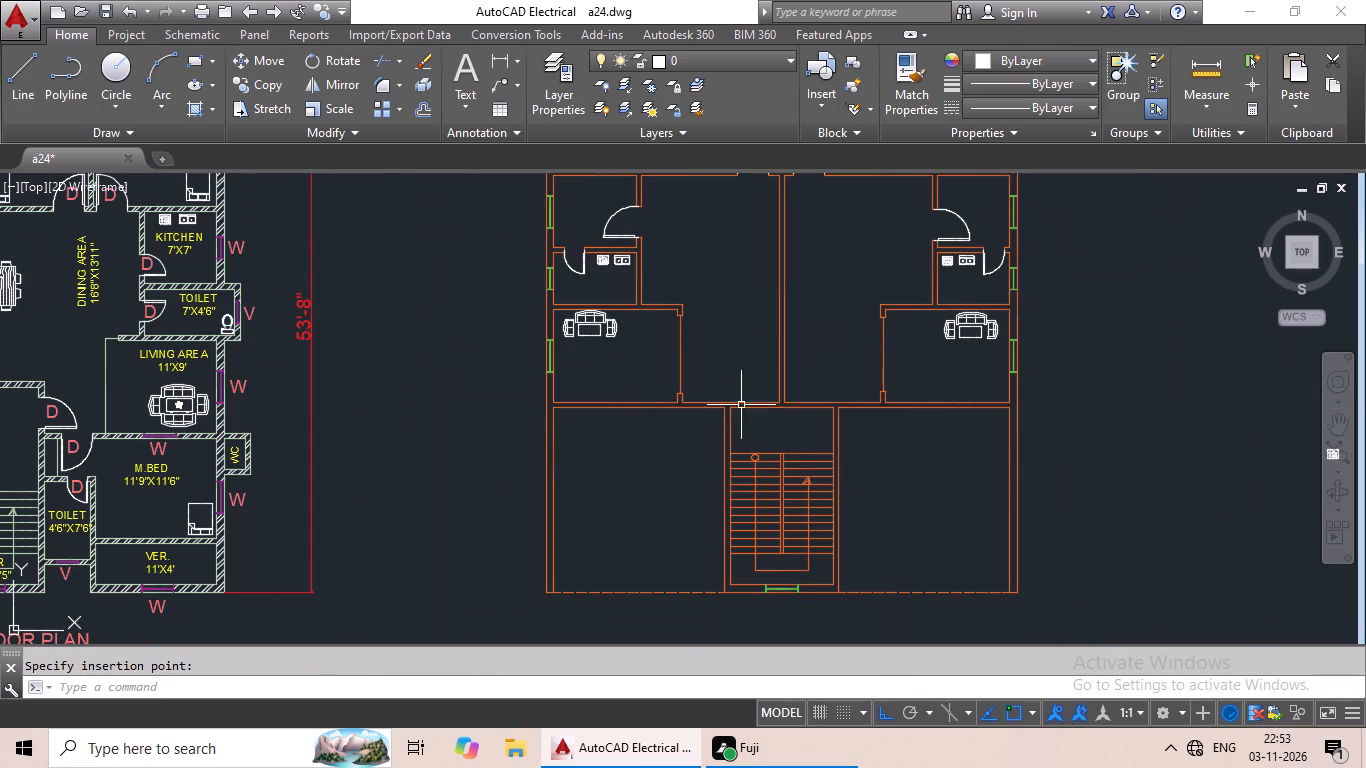
pyautogui.moveTo(895, 508); pyautogui.dragTo(545, 438, button='middle')
pyautogui.scroll(-1, 781, 464)
pyautogui.moveTo(837, 453); pyautogui.dragTo(652, 416, button='middle')
pyautogui.scroll(-1, 684, 413)
pyautogui.moveTo(699, 408); pyautogui.dragTo(645, 418, button='middle')
pyautogui.moveTo(930, 370); pyautogui.dragTo(690, 344)
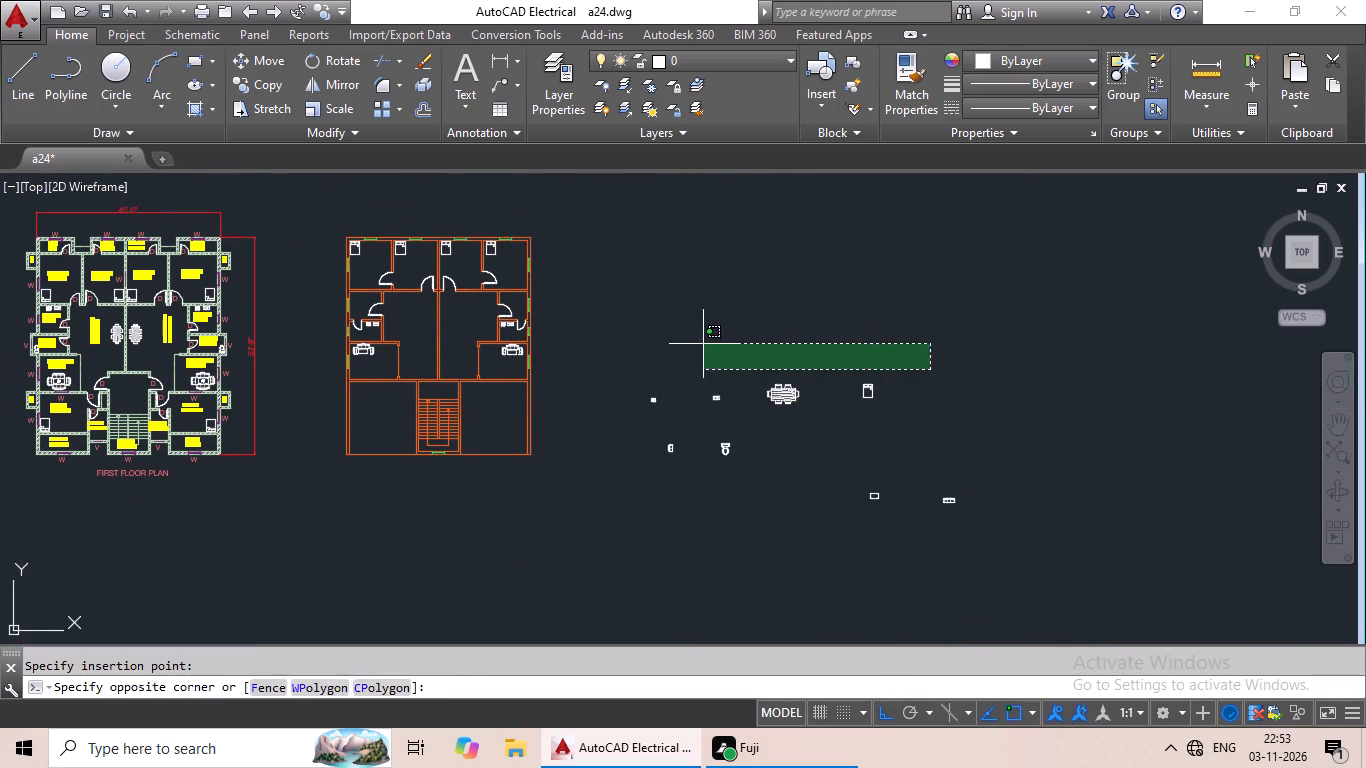
pyautogui.moveTo(690, 344); pyautogui.dragTo(1009, 509)
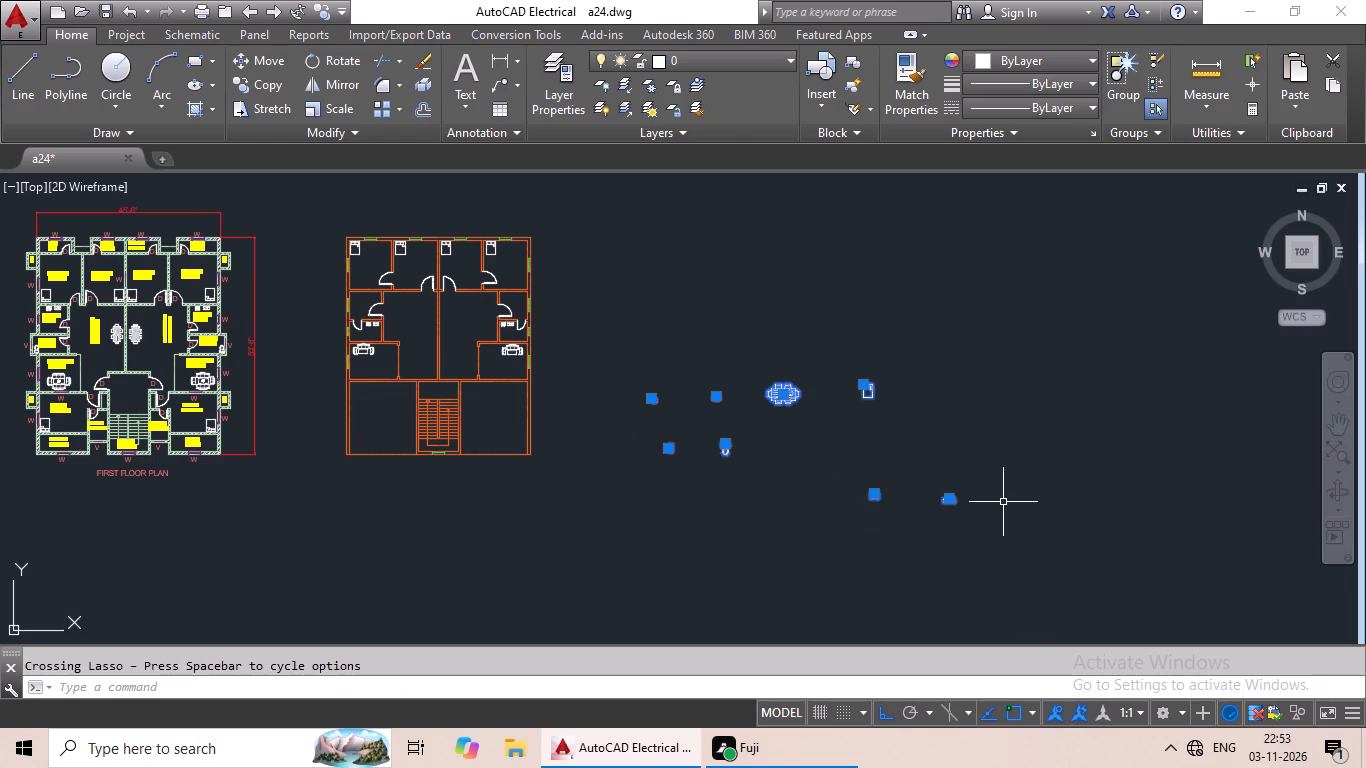
pyautogui.press('Delete')
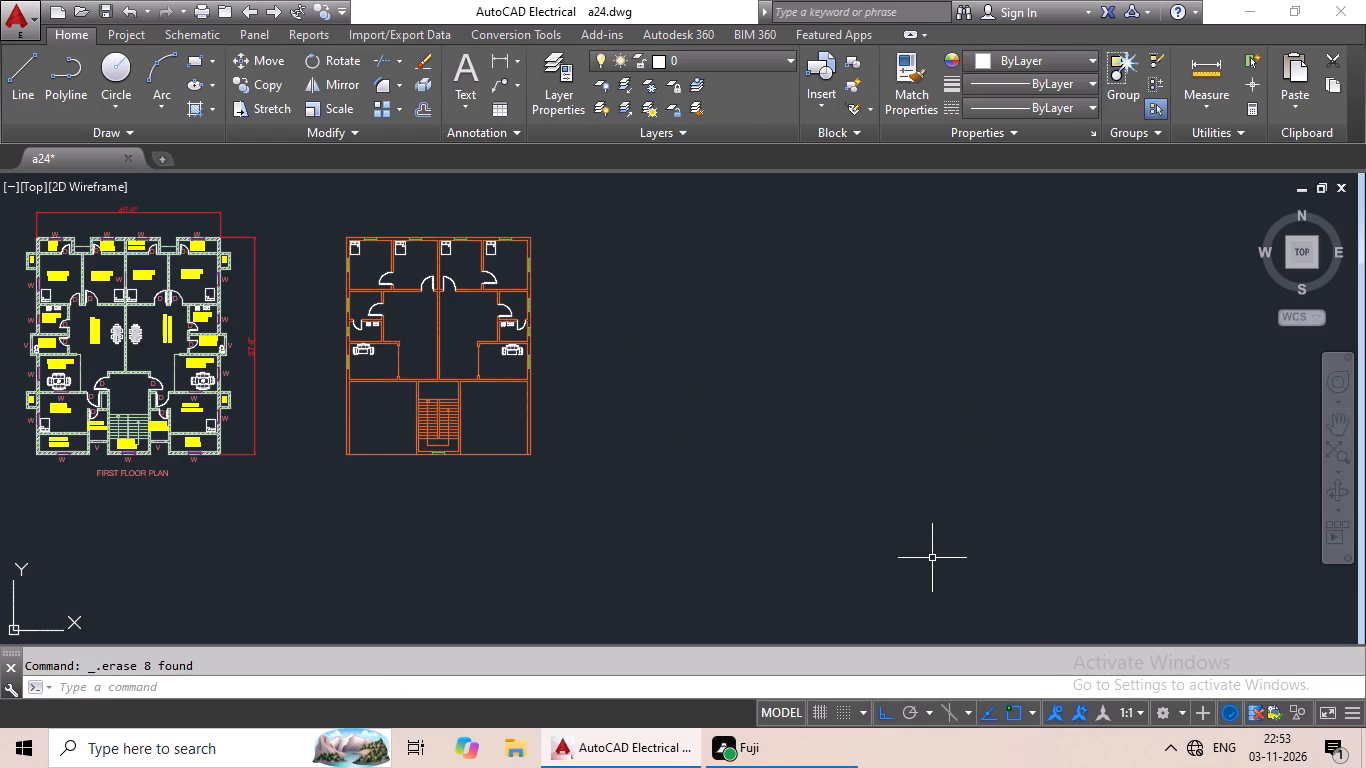
# Save the drawing.
pyautogui.hotkey('ctrl', 's')
pyautogui.hotkey('ctrl', 's')
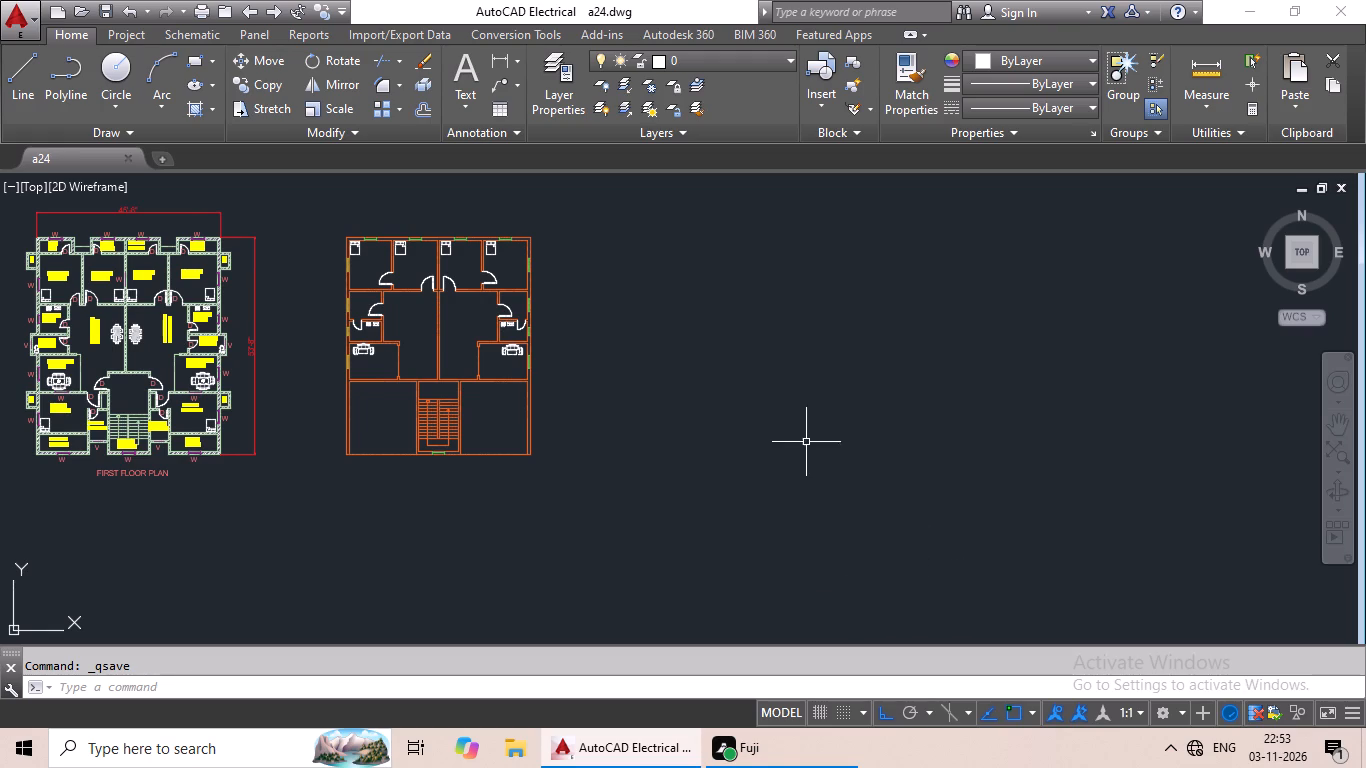
# Open the Tool Palettes with the TP command.
pyautogui.write('tp')
pyautogui.press('space')
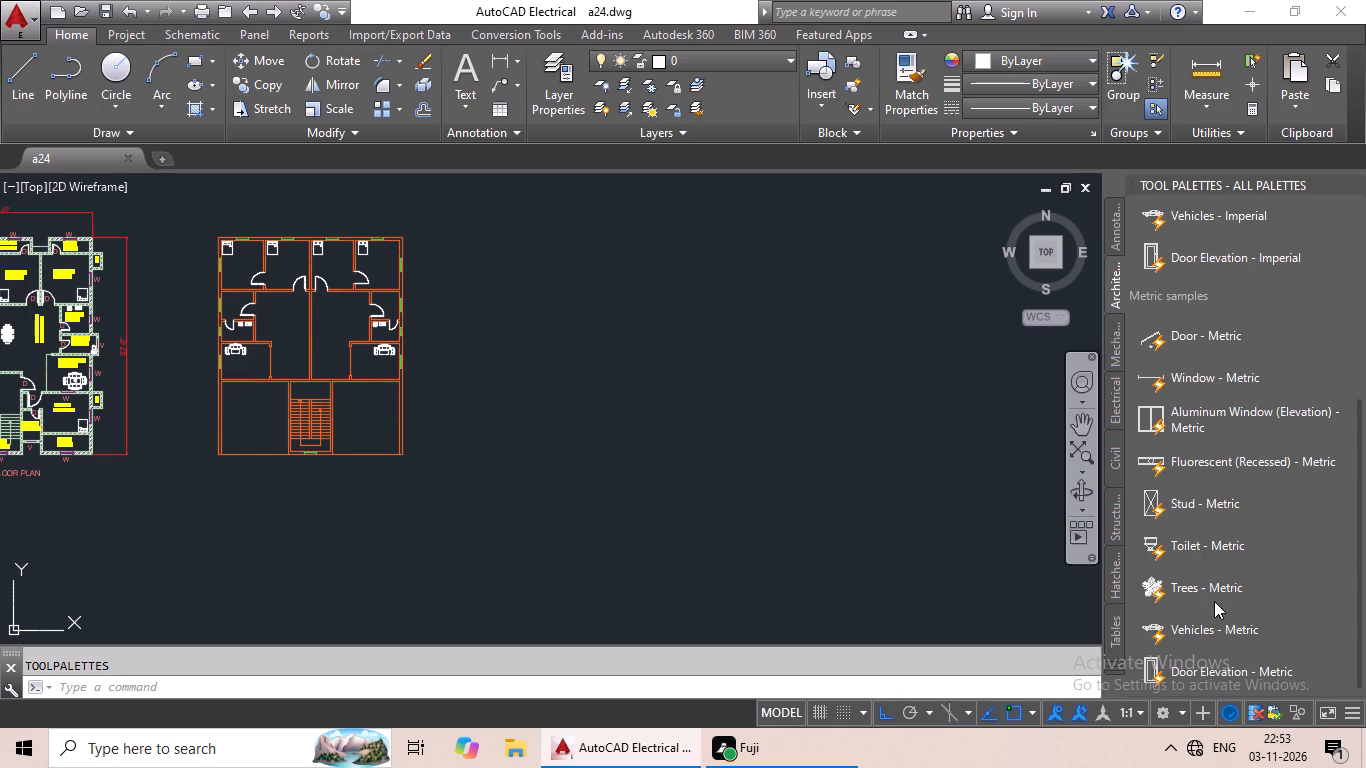
# Insert the Vehicles - Metric block in the empty area to the right of the orange floor plan and close the Tool Palettes.
pyautogui.doubleClick(1216, 591)
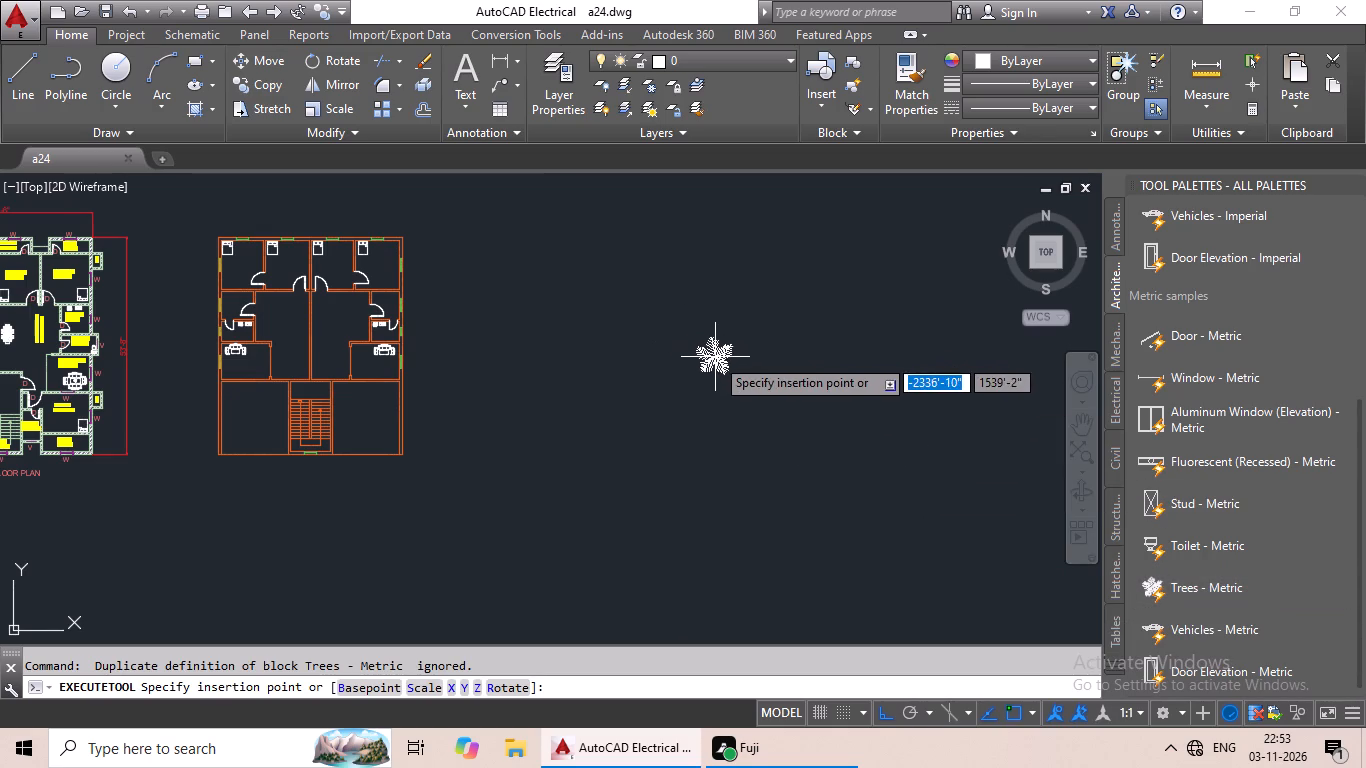
pyautogui.press('Escape')
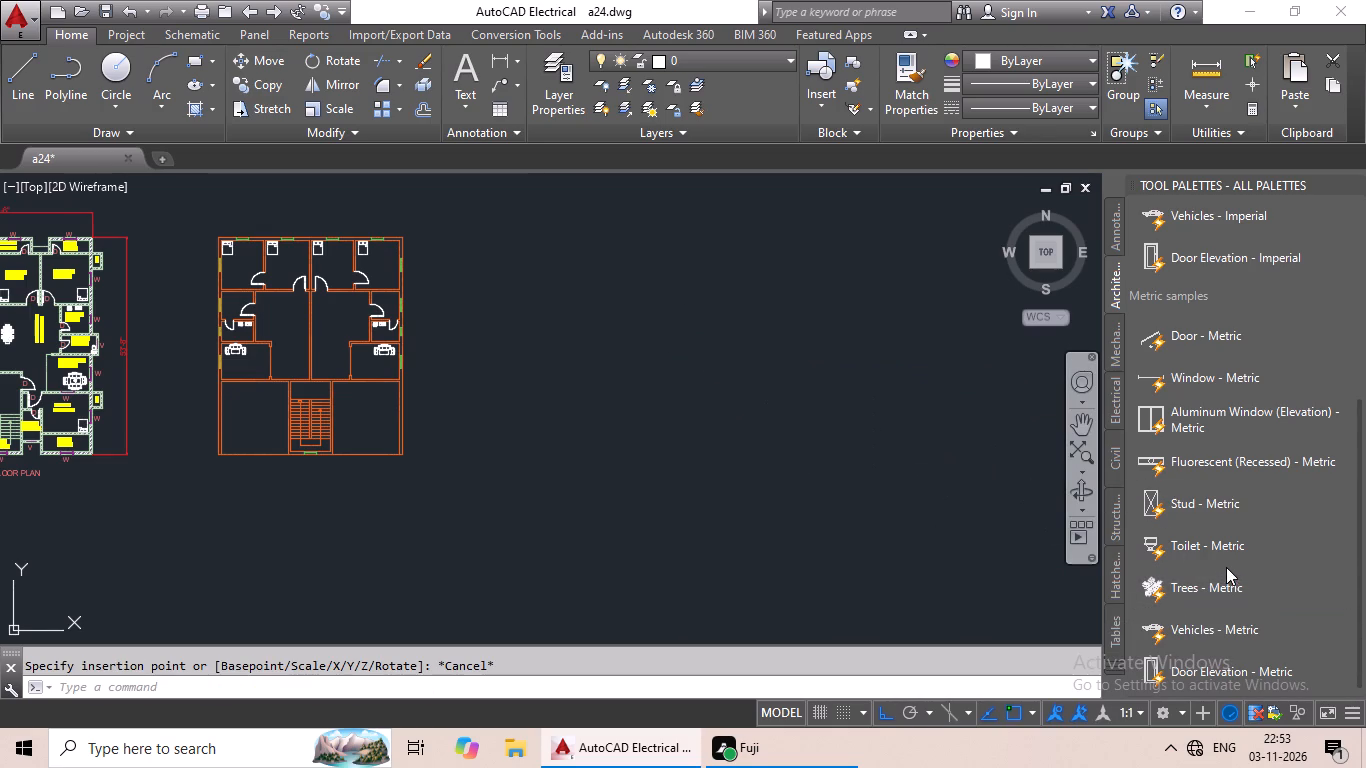
pyautogui.doubleClick(1225, 631)
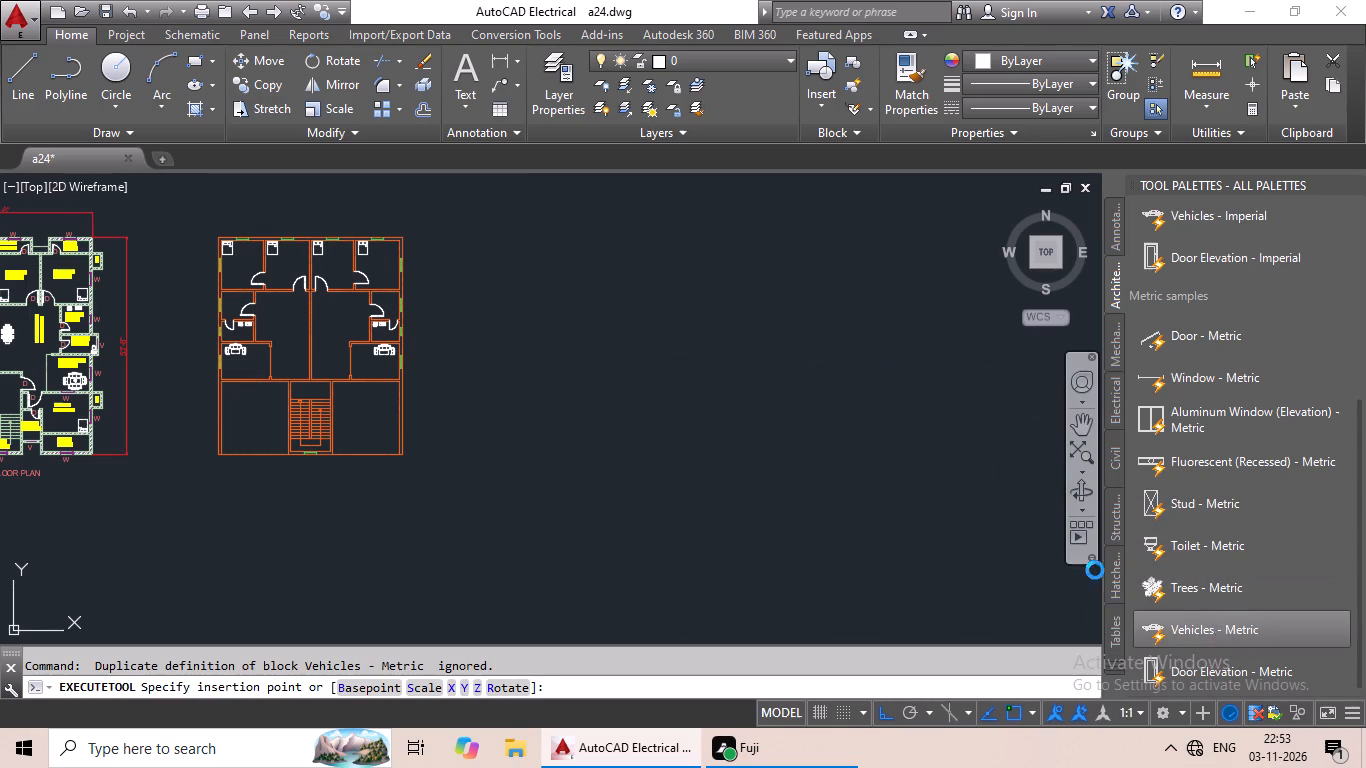
pyautogui.click(719, 375)
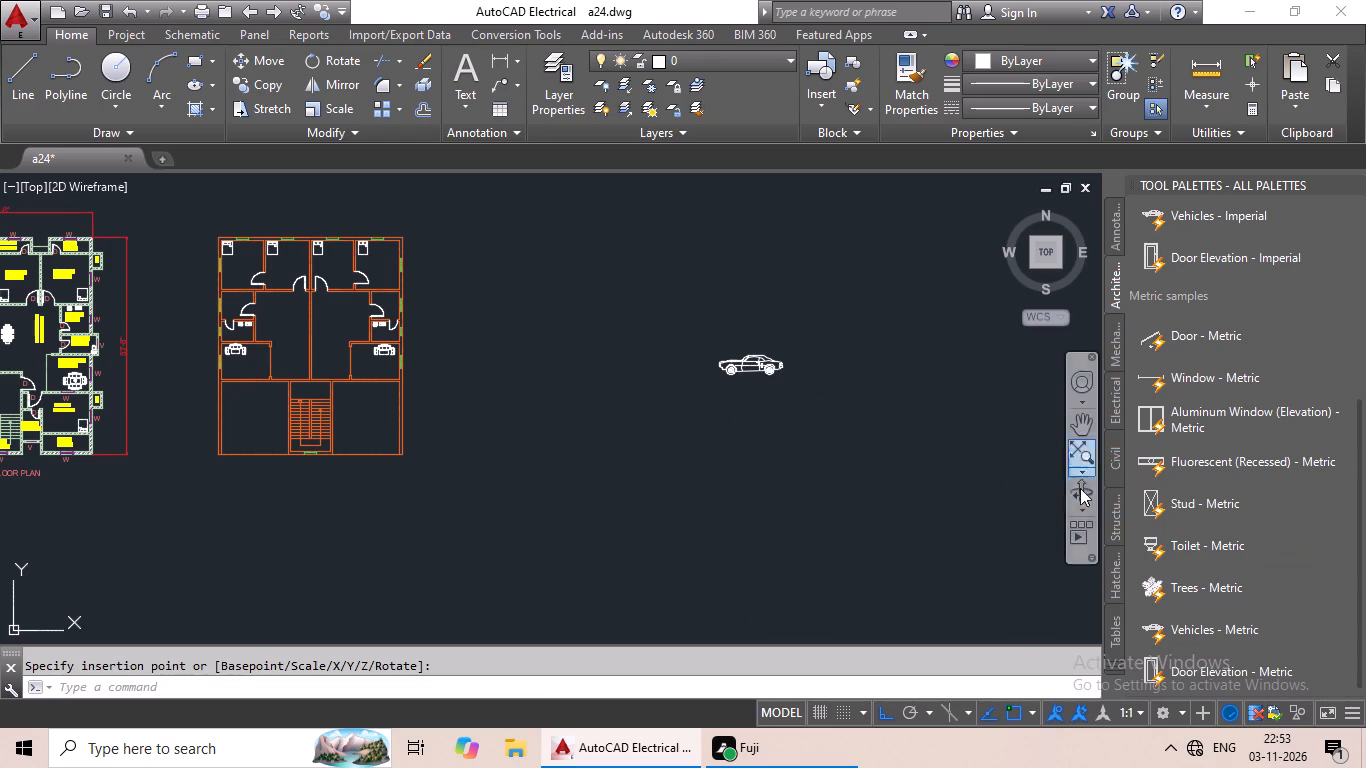
pyautogui.click(1353, 181)
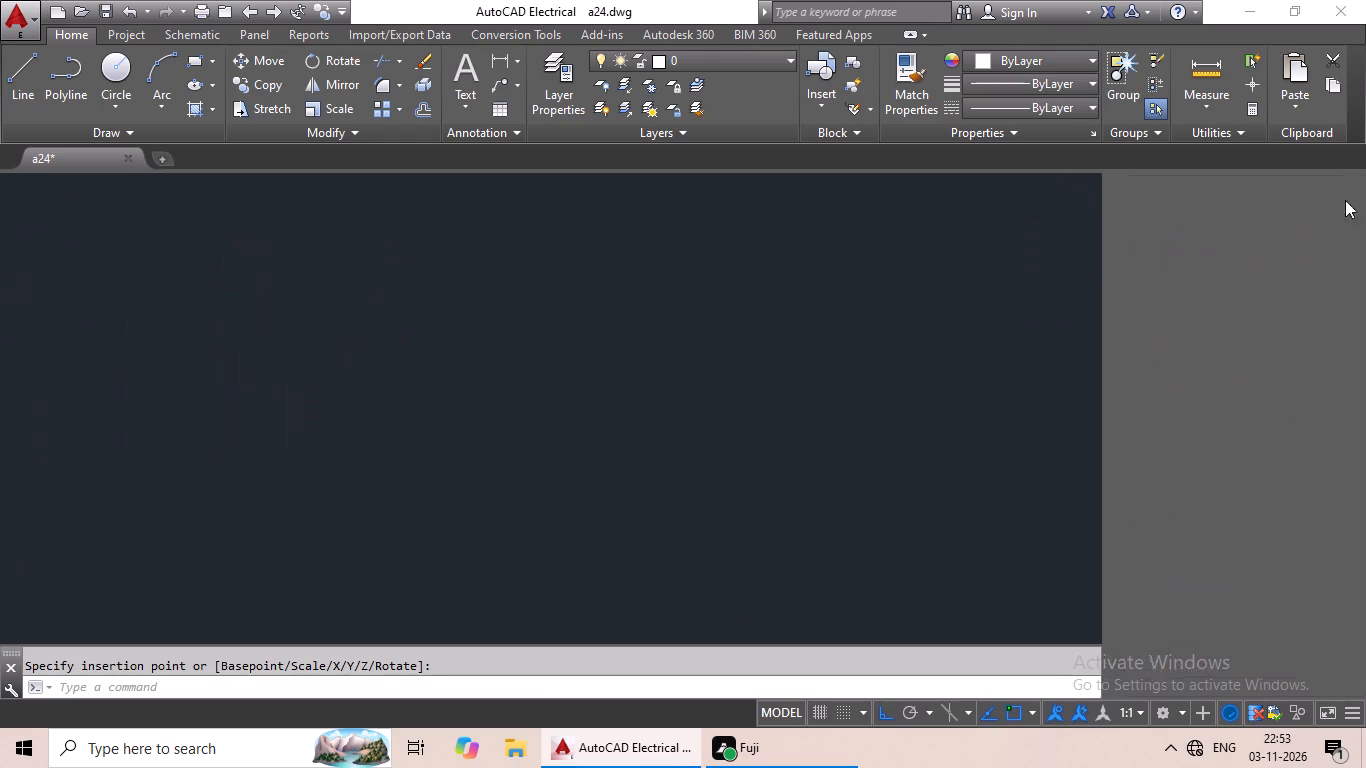
# Switch the inserted vehicle block to its Sports Car (Top) view.
pyautogui.scroll(2, 873, 404)
pyautogui.moveTo(938, 313); pyautogui.dragTo(795, 503, button='middle')
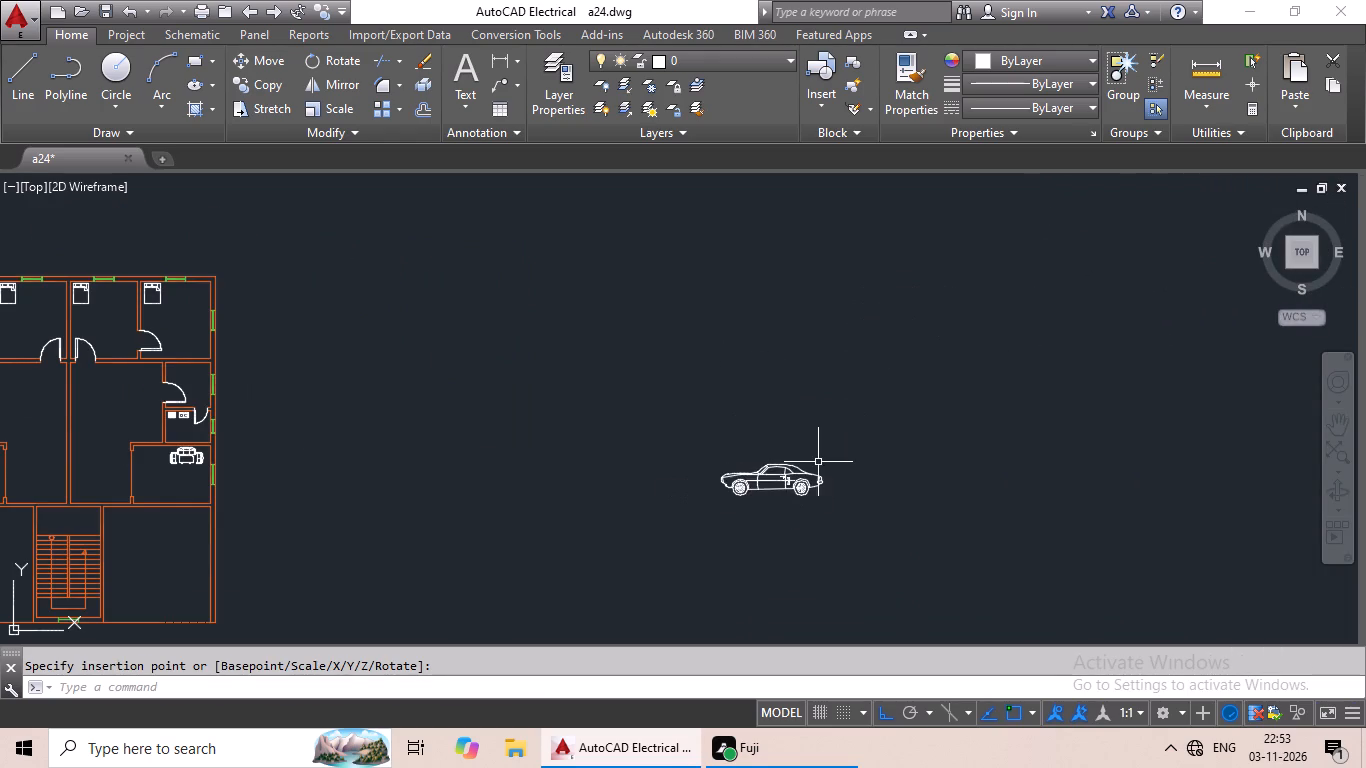
pyautogui.scroll(-1, 818, 462)
pyautogui.click(791, 485)
pyautogui.moveTo(836, 401); pyautogui.dragTo(836, 400, button='middle')
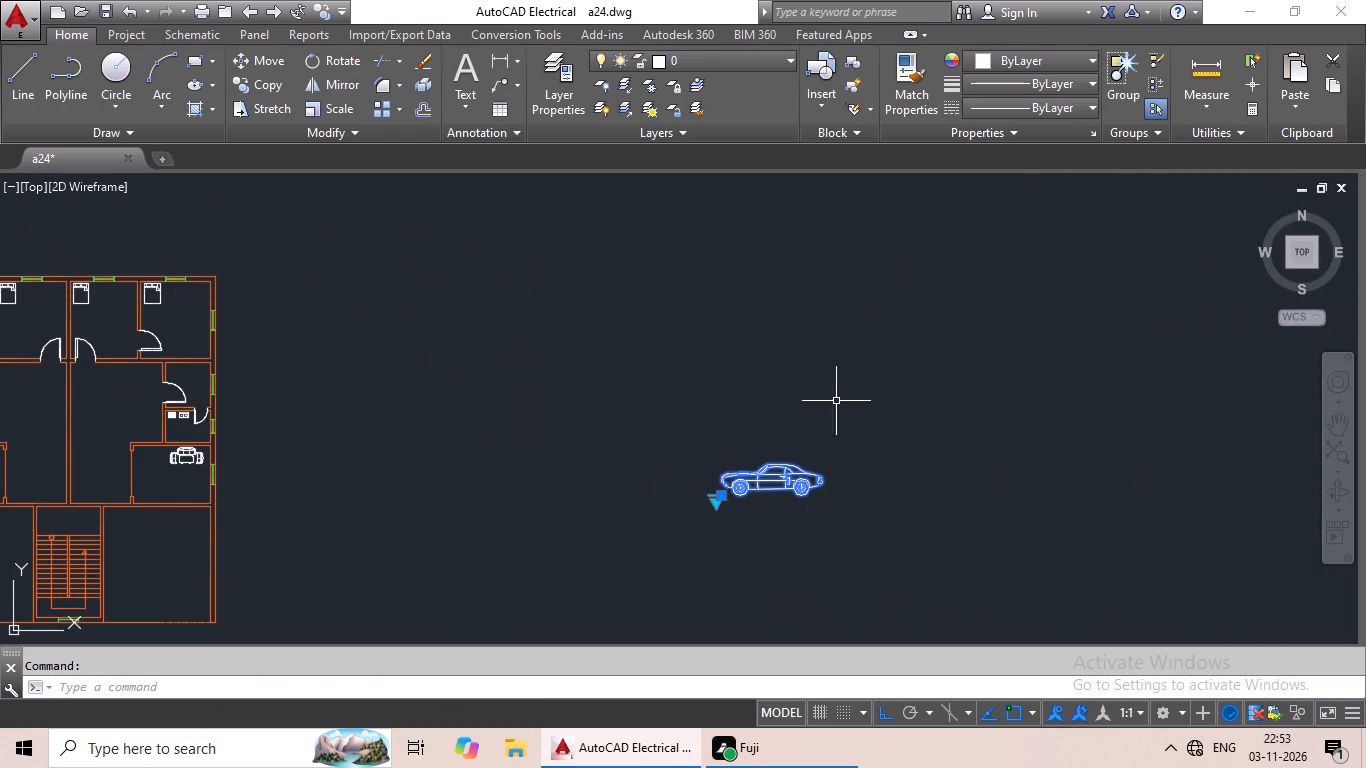
pyautogui.moveTo(836, 400); pyautogui.dragTo(839, 356, button='middle')
pyautogui.click(721, 458)
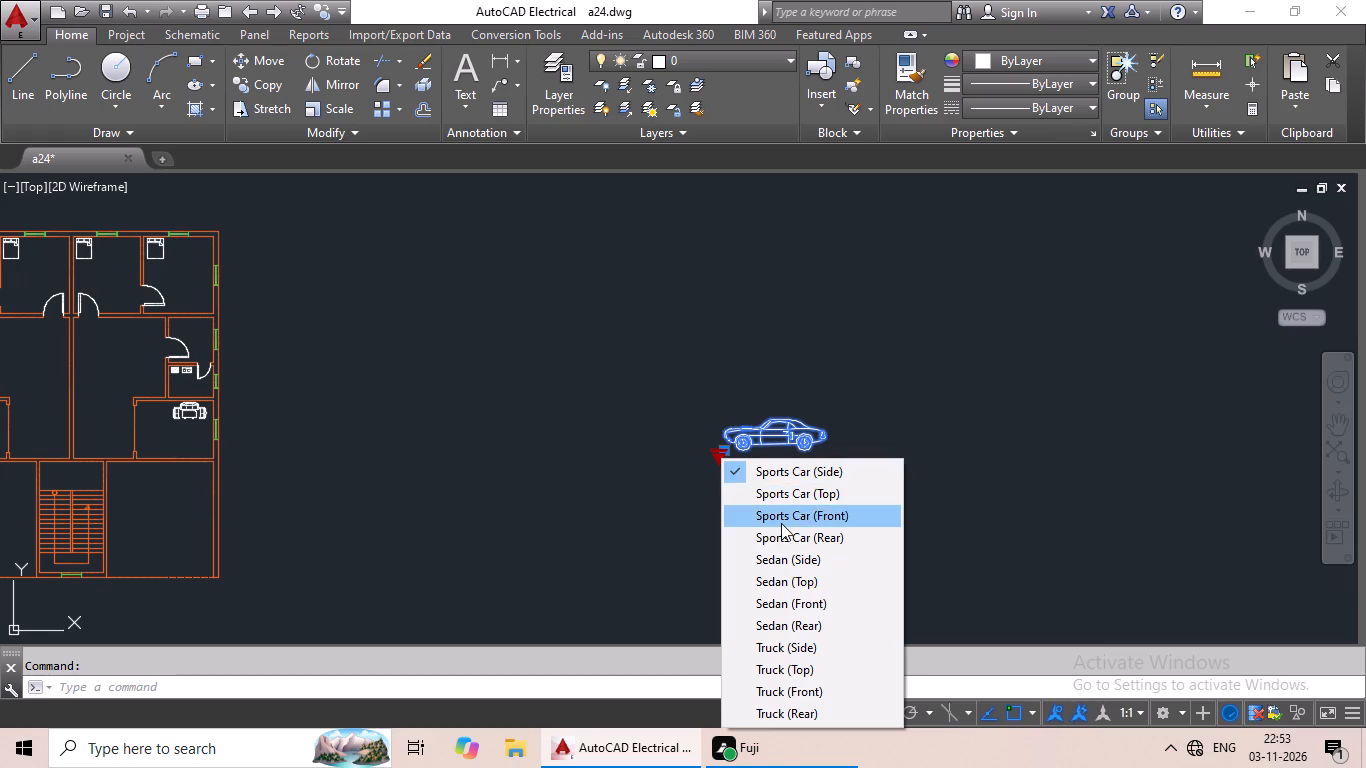
pyautogui.click(806, 493)
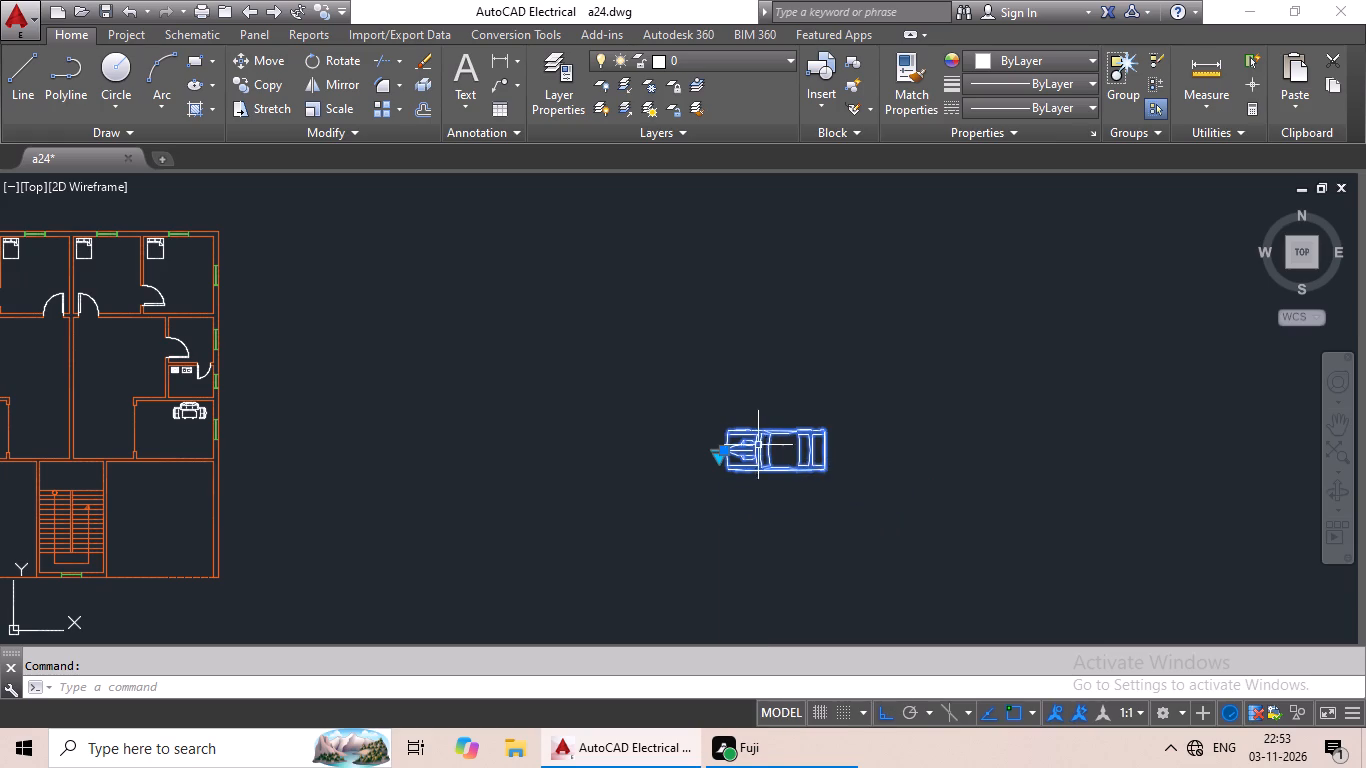
# Rotate the sports car 270° about its lower rear corner so its nose faces up the drawing.
pyautogui.click(348, 64)
pyautogui.scroll(2, 840, 506)
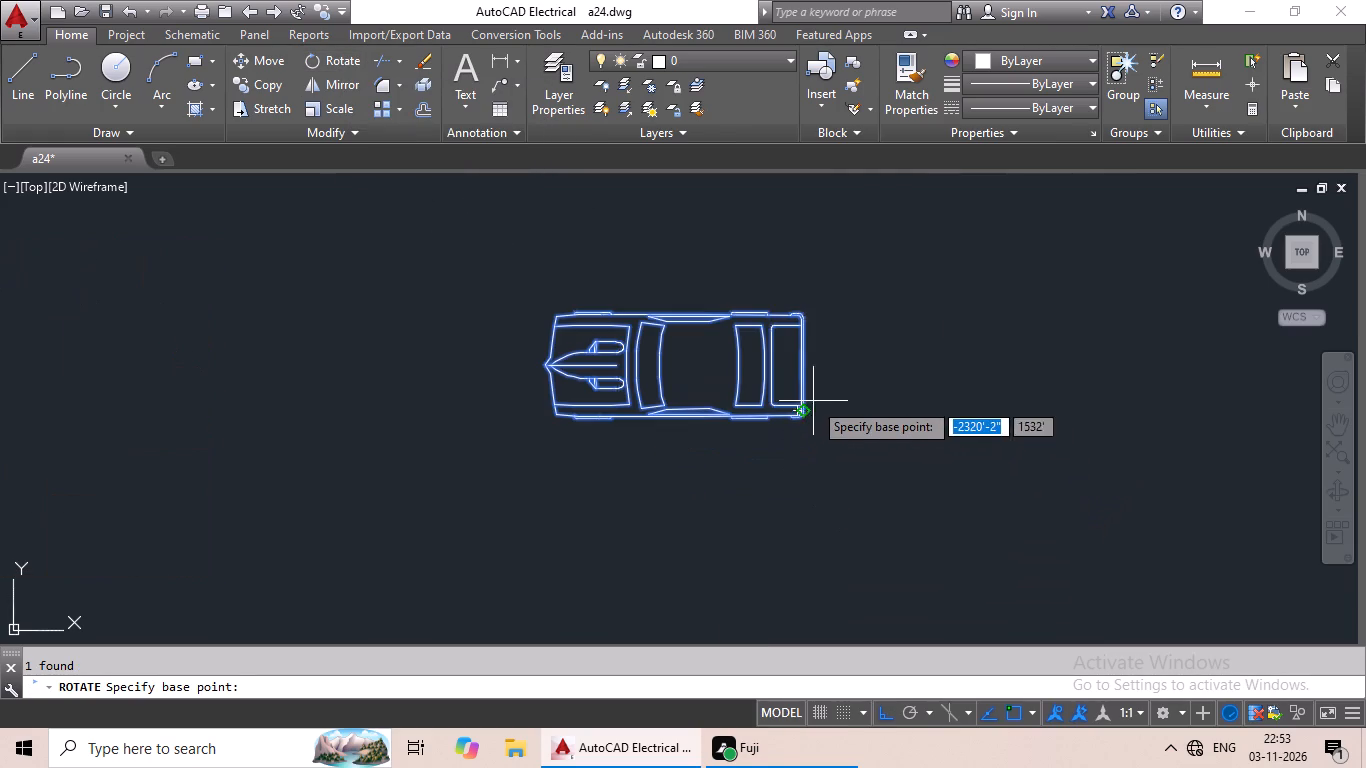
pyautogui.scroll(-3, 813, 413)
pyautogui.click(813, 397)
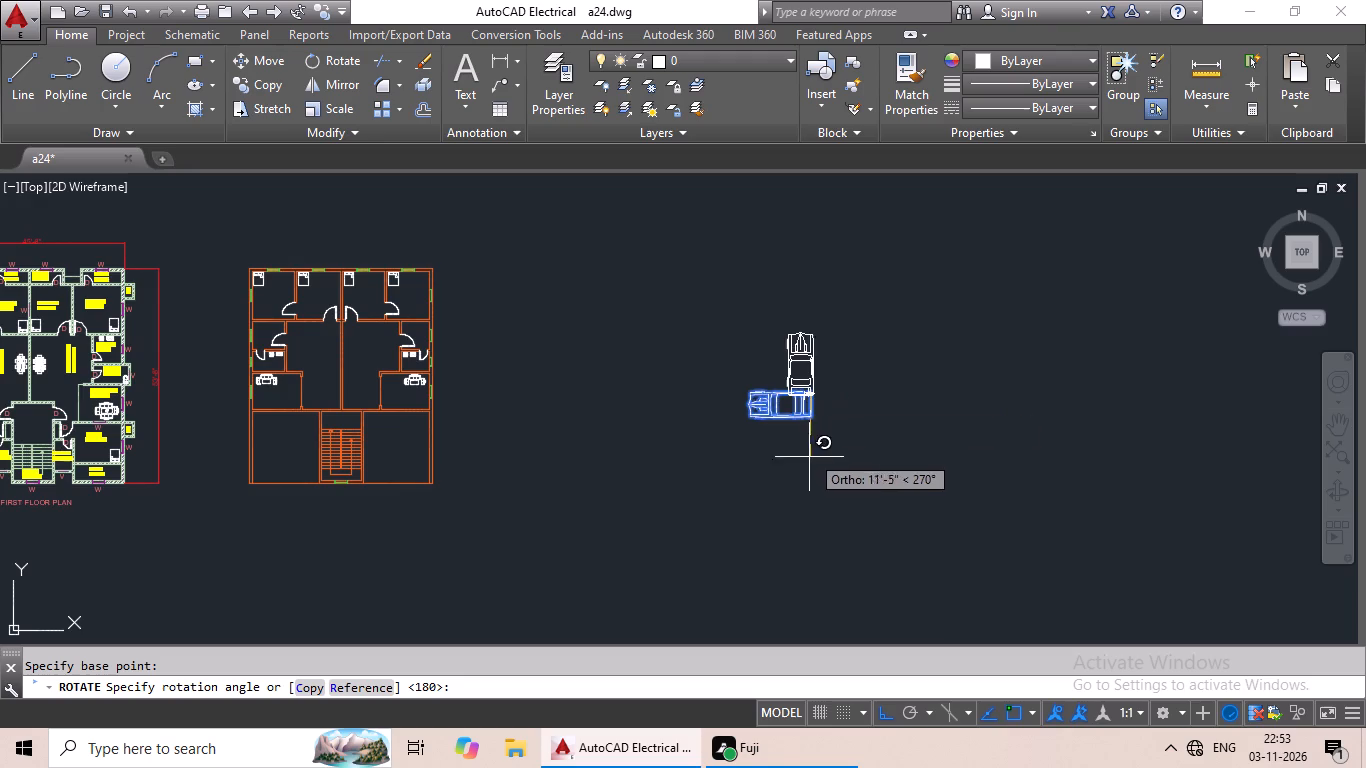
pyautogui.scroll(2, 805, 469)
pyautogui.moveTo(802, 481); pyautogui.dragTo(776, 529, button='middle')
pyautogui.click(780, 519)
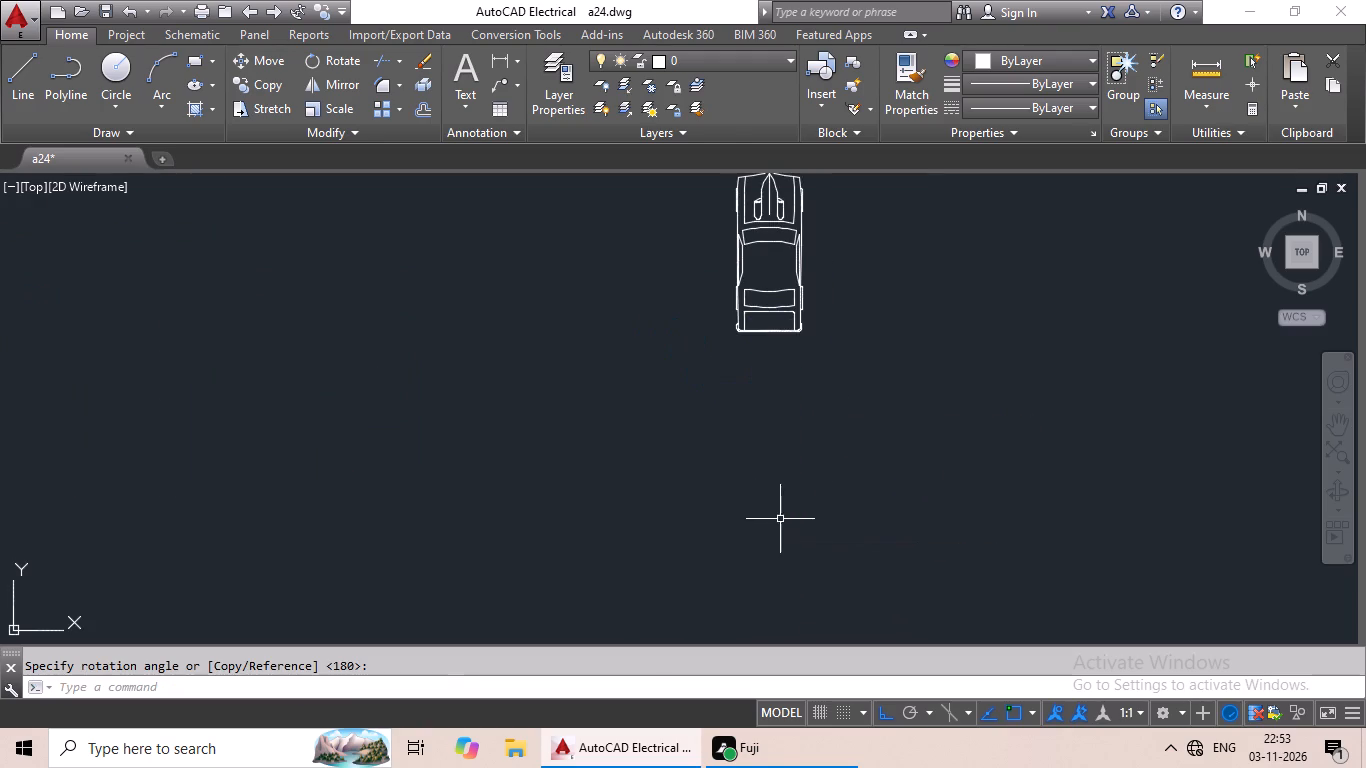
# Scale the sports car from its nose by reference, using its full length, down to a little over half that length.
pyautogui.scroll(-1, 845, 382)
pyautogui.moveTo(864, 367); pyautogui.dragTo(737, 459, button='middle')
pyautogui.scroll(1, 693, 426)
pyautogui.scroll(-2, 693, 426)
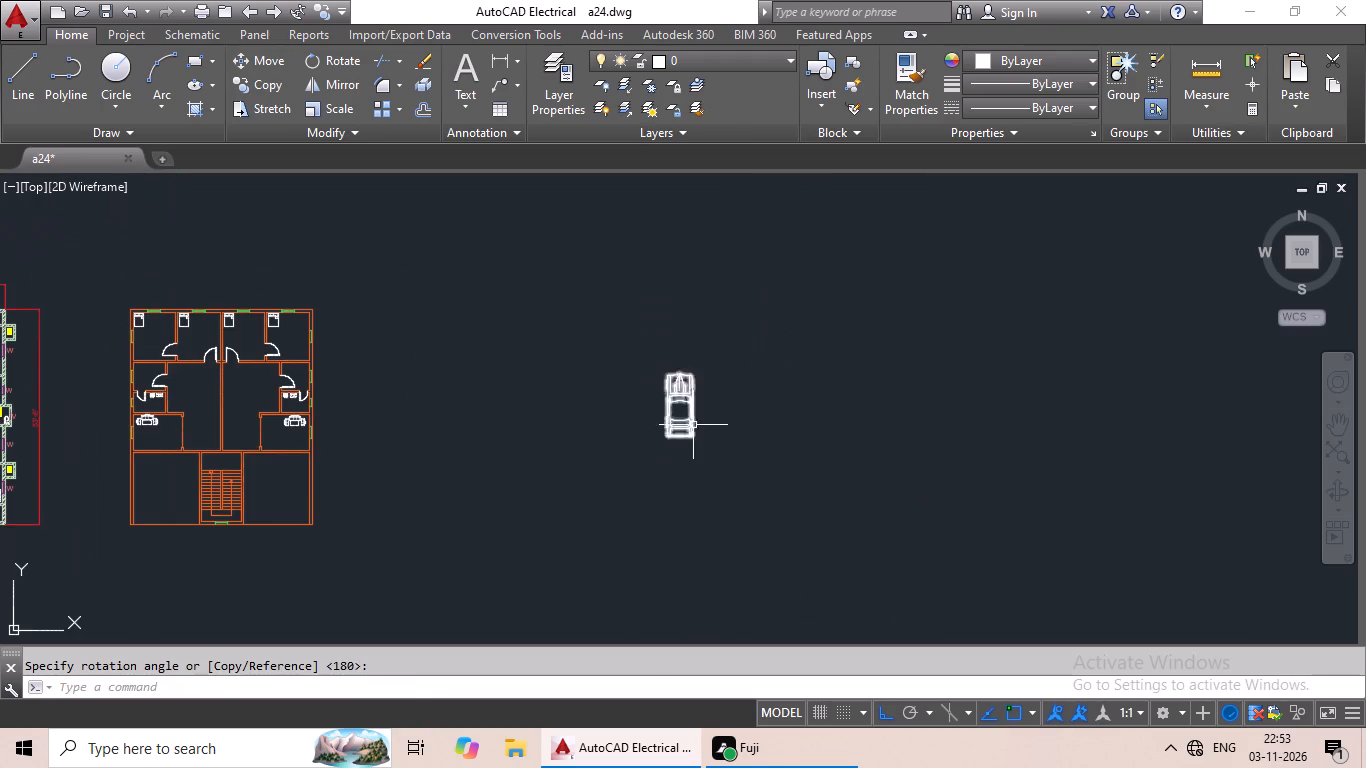
pyautogui.moveTo(721, 348); pyautogui.dragTo(805, 491)
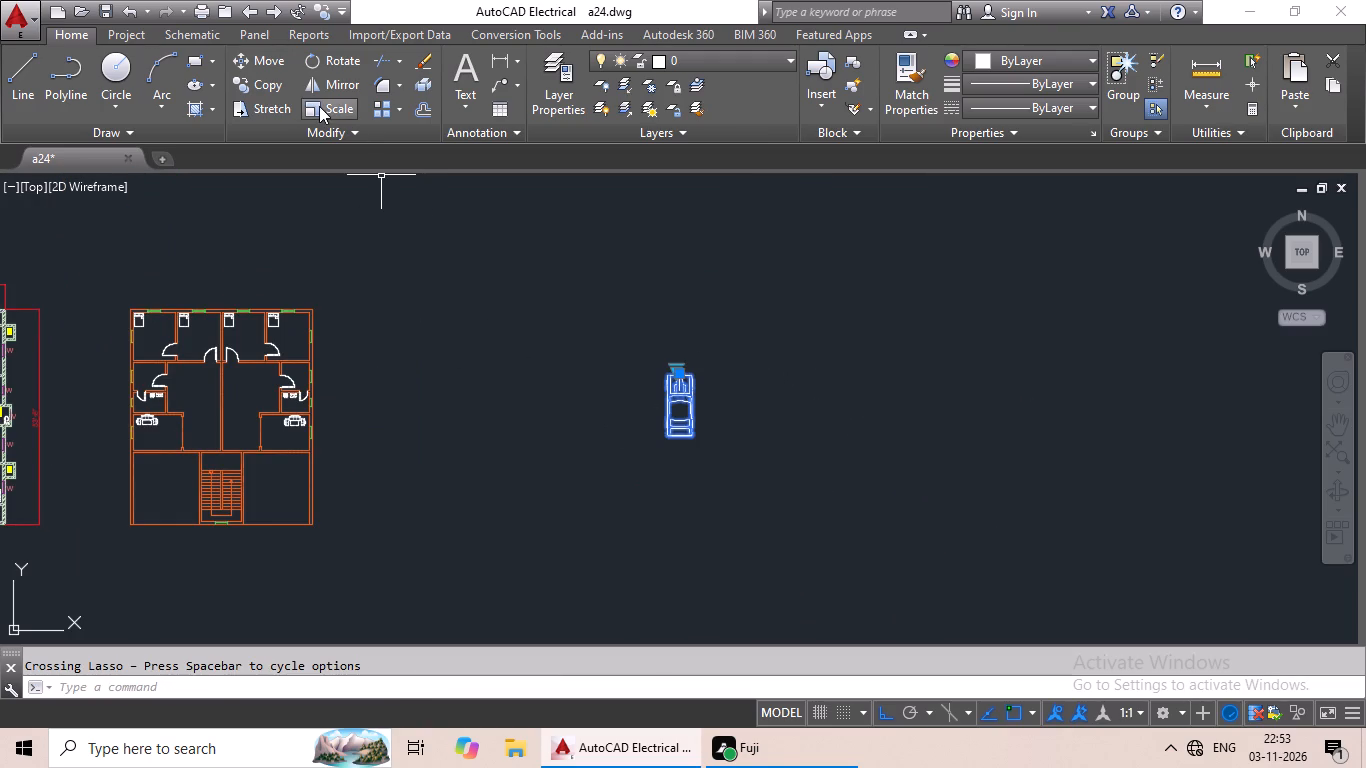
pyautogui.click(319, 106)
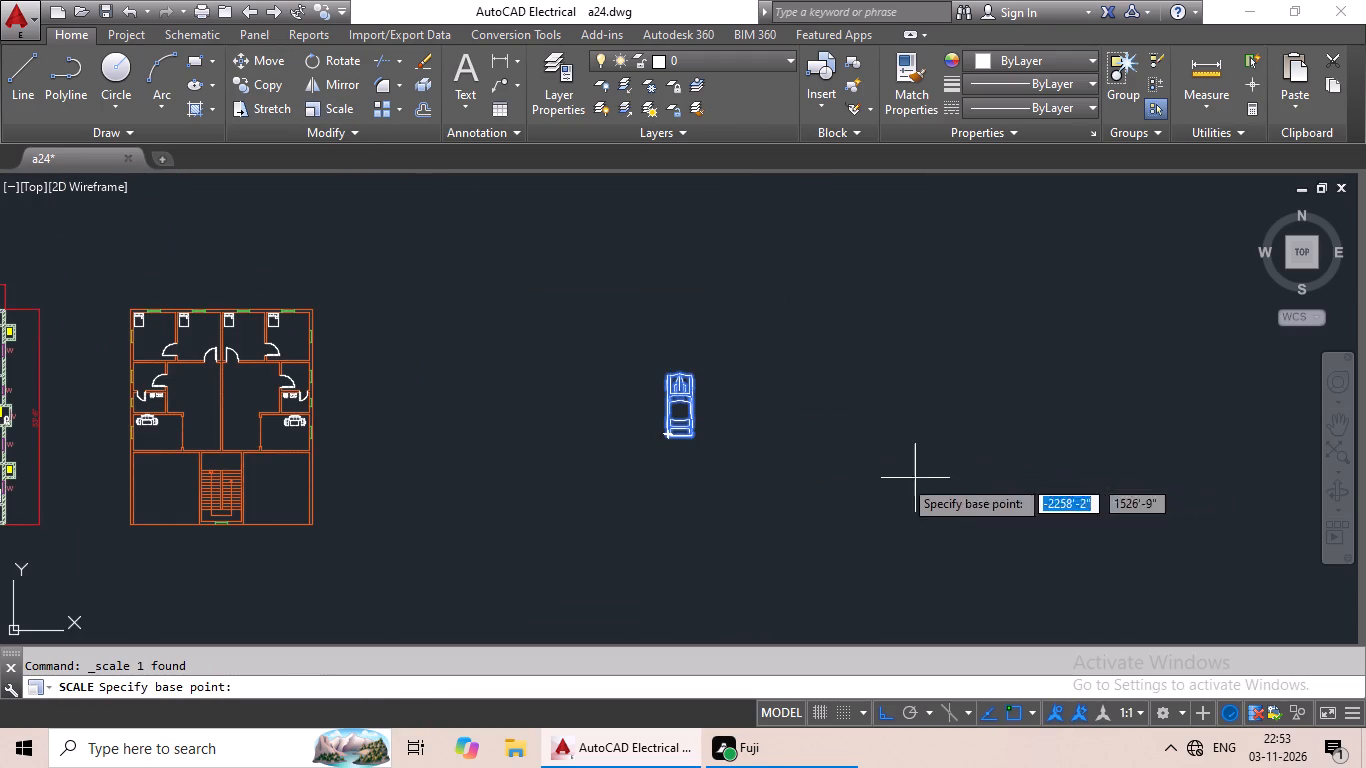
pyautogui.scroll(3, 666, 403)
pyautogui.scroll(2, 716, 311)
pyautogui.scroll(-1, 717, 308)
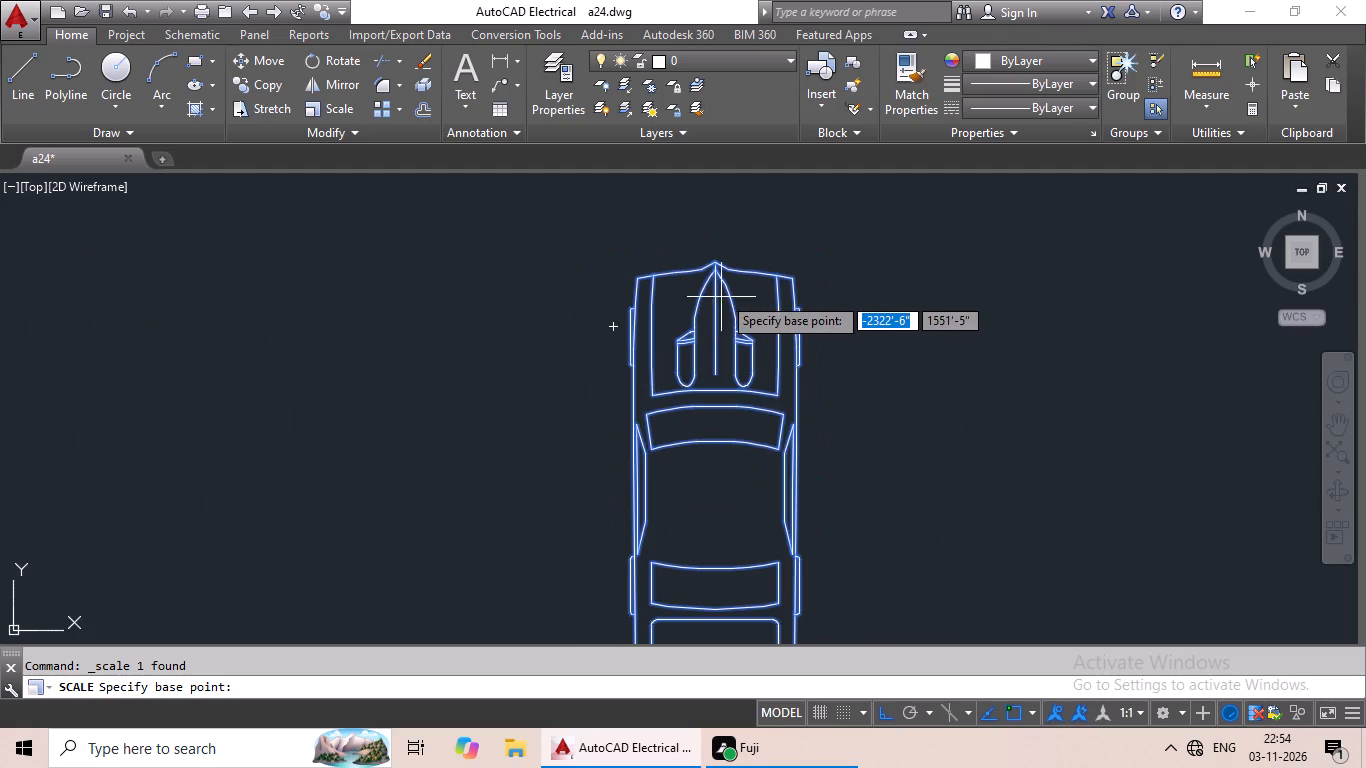
pyautogui.scroll(-1, 725, 273)
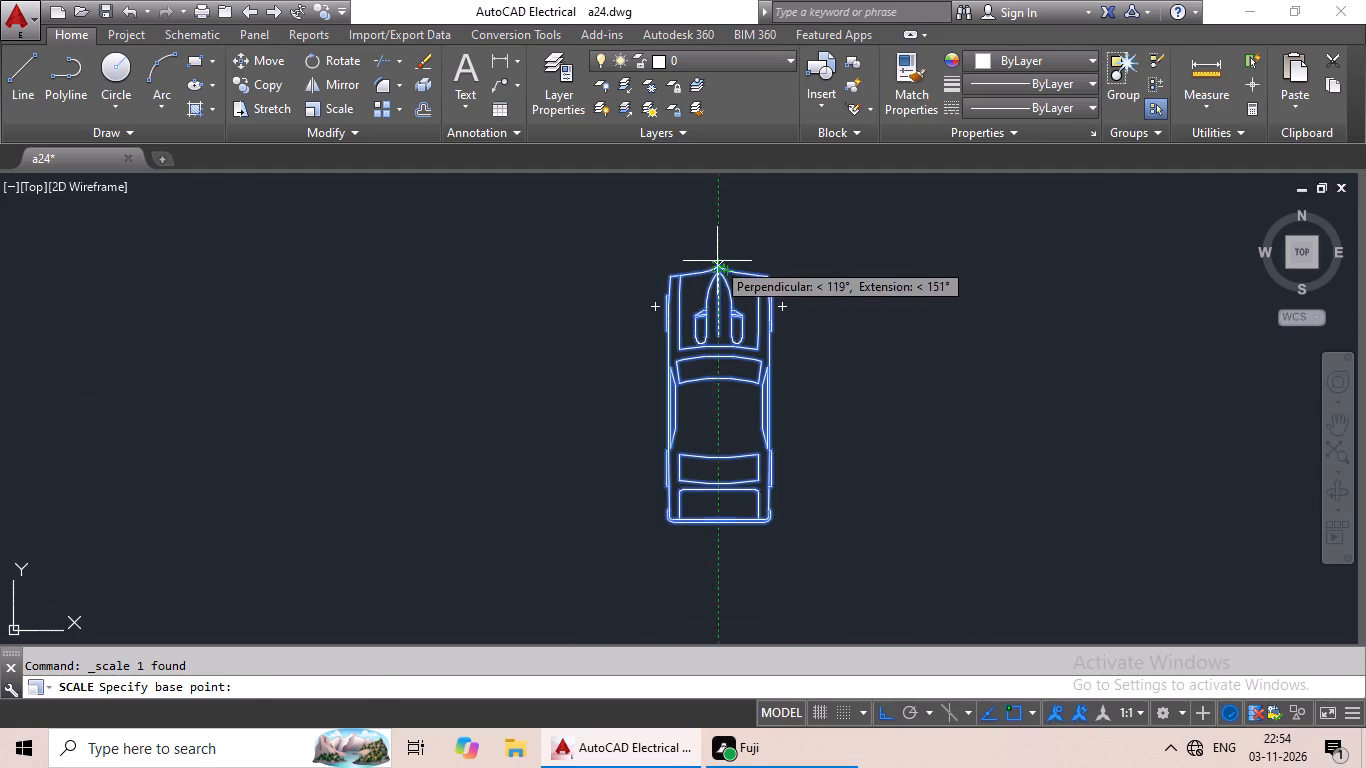
pyautogui.click(717, 261)
pyautogui.click(338, 690)
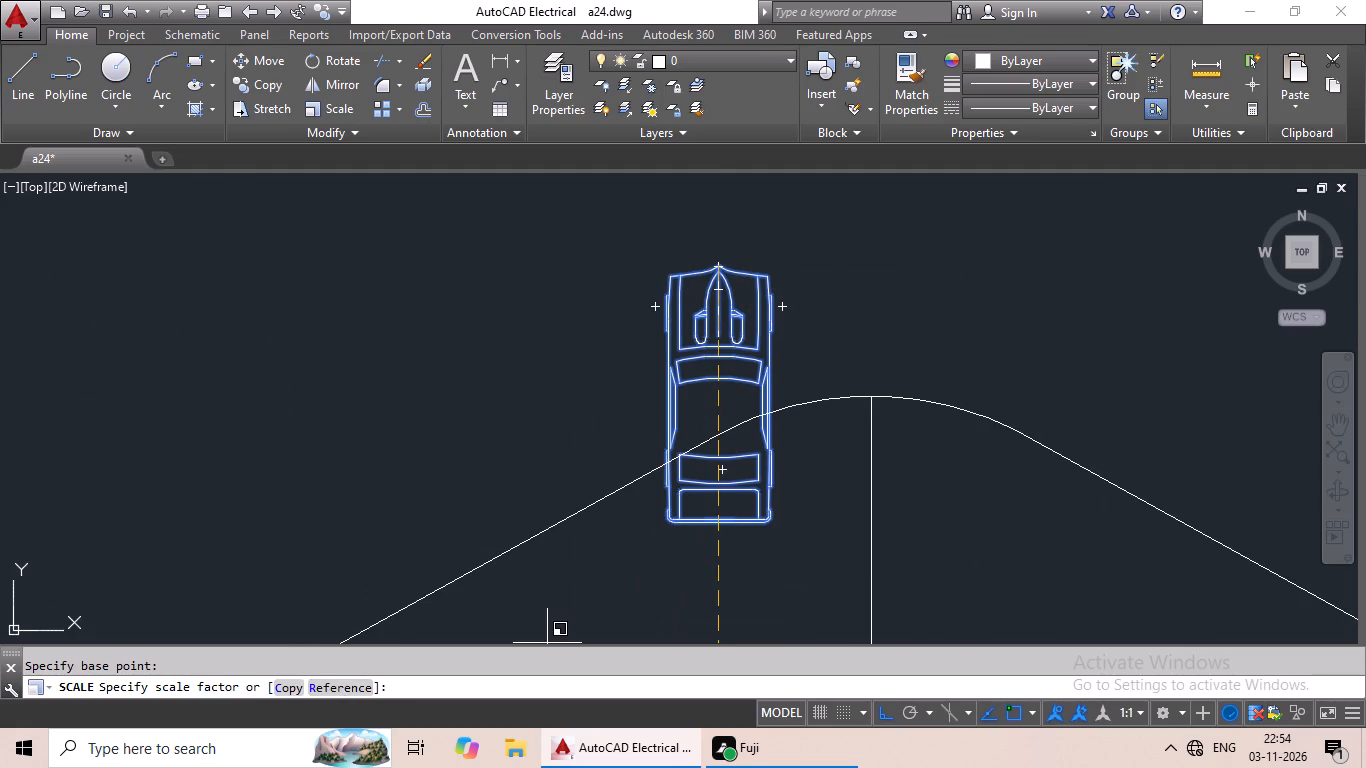
pyautogui.click(720, 268)
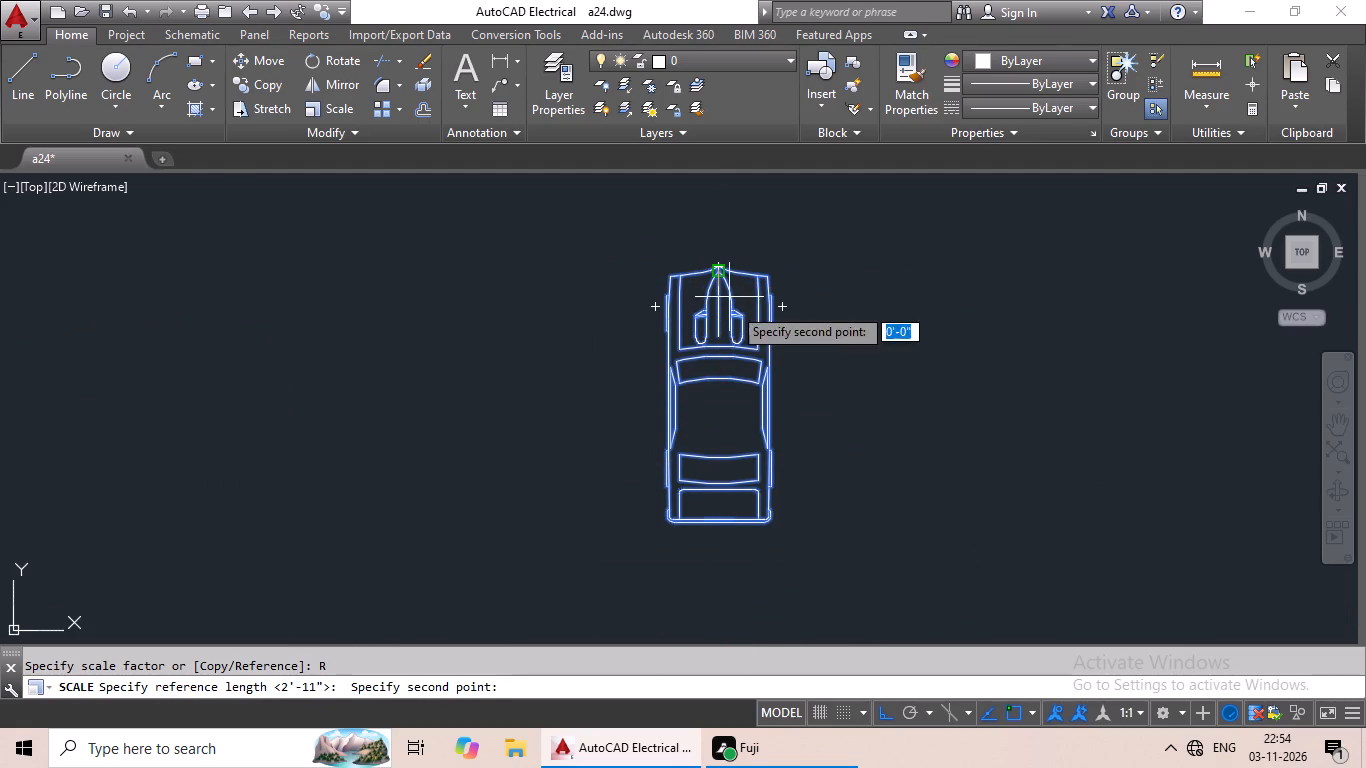
pyautogui.click(715, 523)
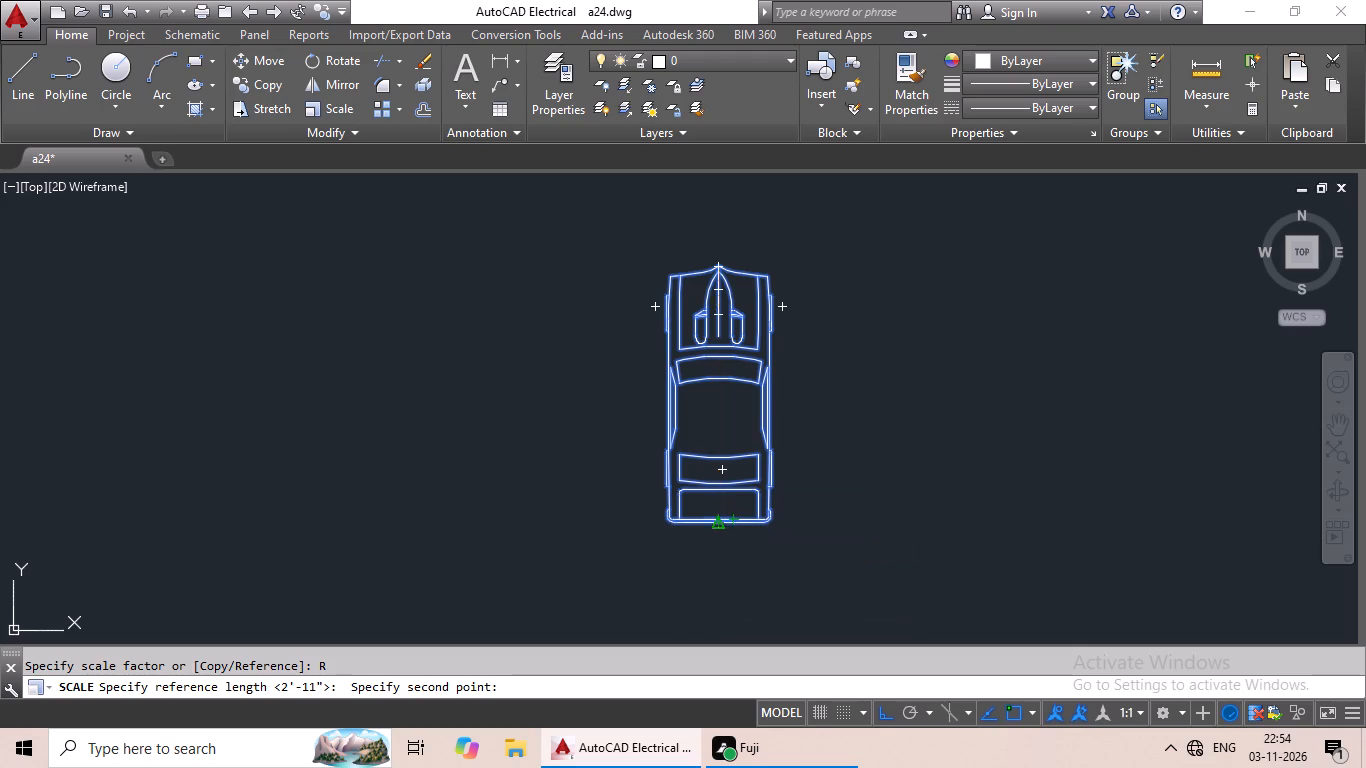
pyautogui.click(715, 414)
pyautogui.scroll(-1, 802, 335)
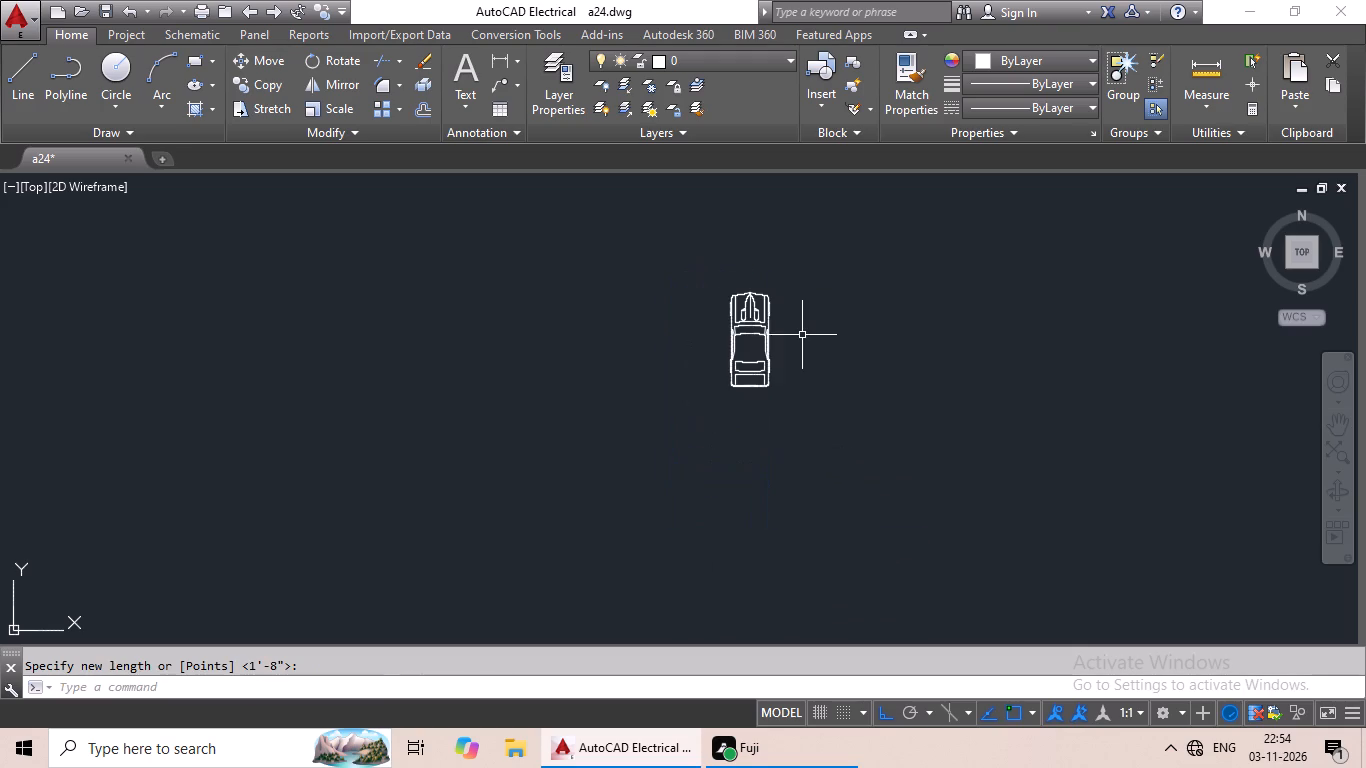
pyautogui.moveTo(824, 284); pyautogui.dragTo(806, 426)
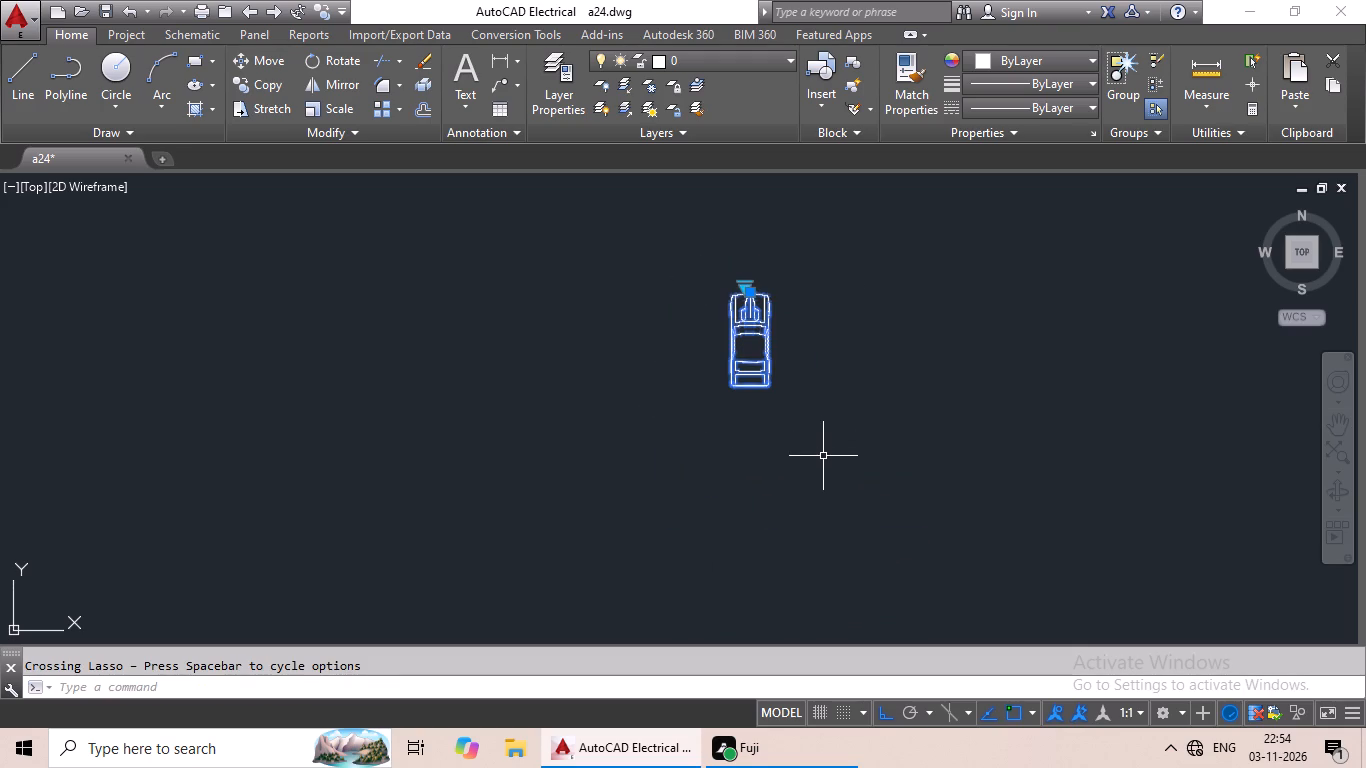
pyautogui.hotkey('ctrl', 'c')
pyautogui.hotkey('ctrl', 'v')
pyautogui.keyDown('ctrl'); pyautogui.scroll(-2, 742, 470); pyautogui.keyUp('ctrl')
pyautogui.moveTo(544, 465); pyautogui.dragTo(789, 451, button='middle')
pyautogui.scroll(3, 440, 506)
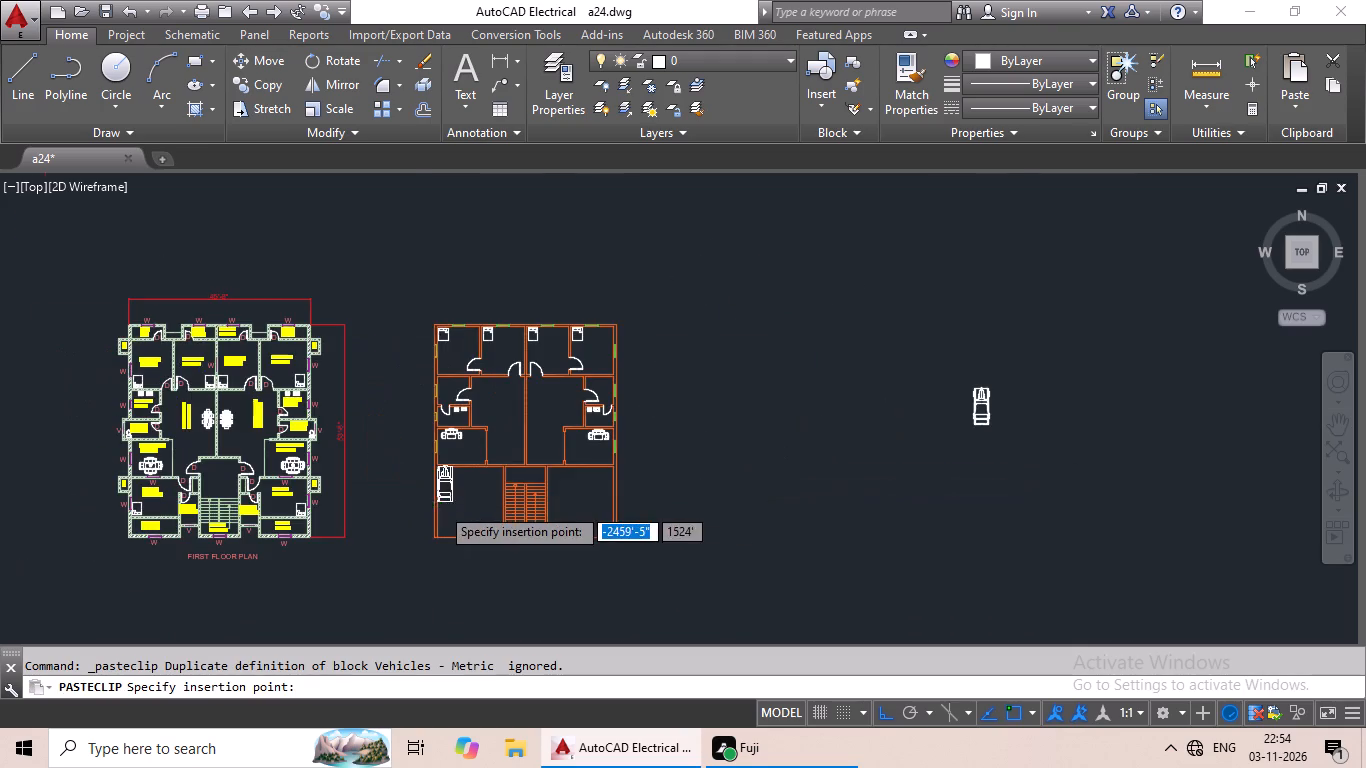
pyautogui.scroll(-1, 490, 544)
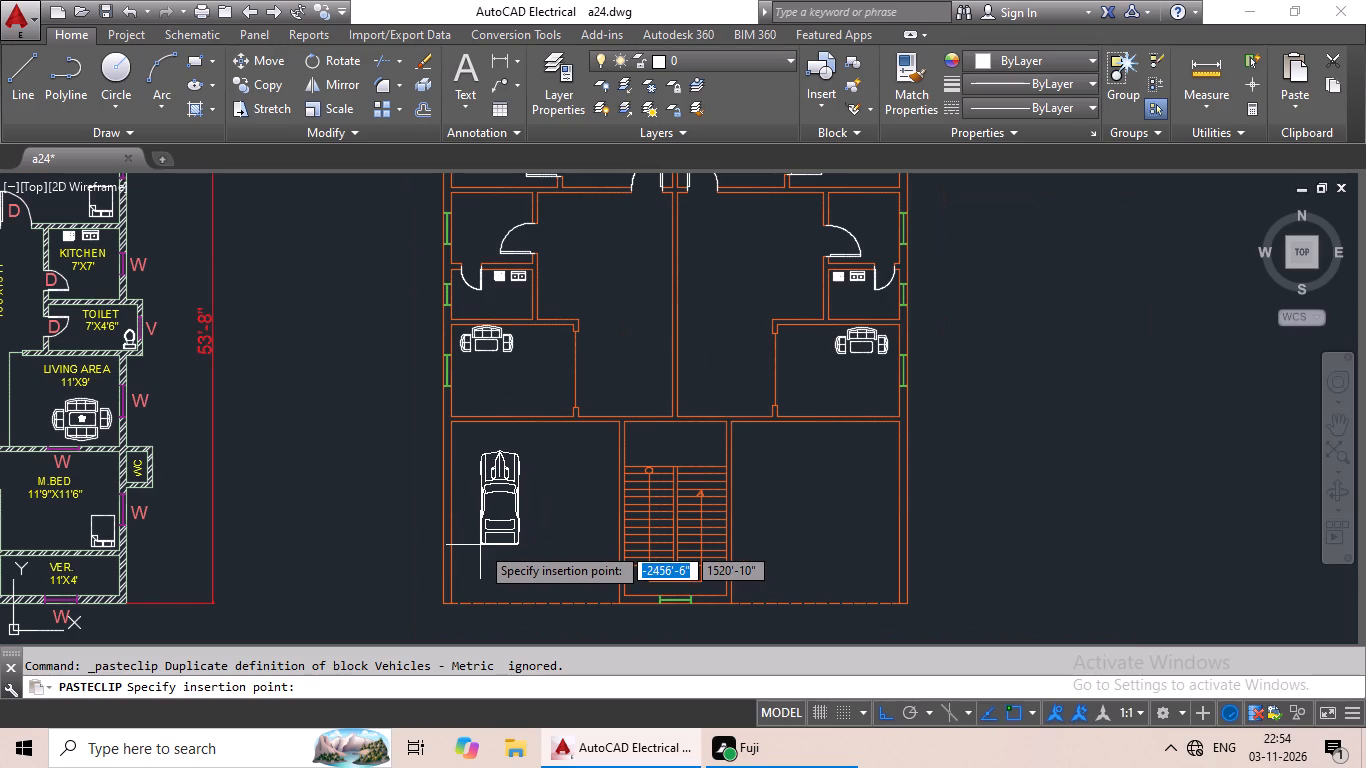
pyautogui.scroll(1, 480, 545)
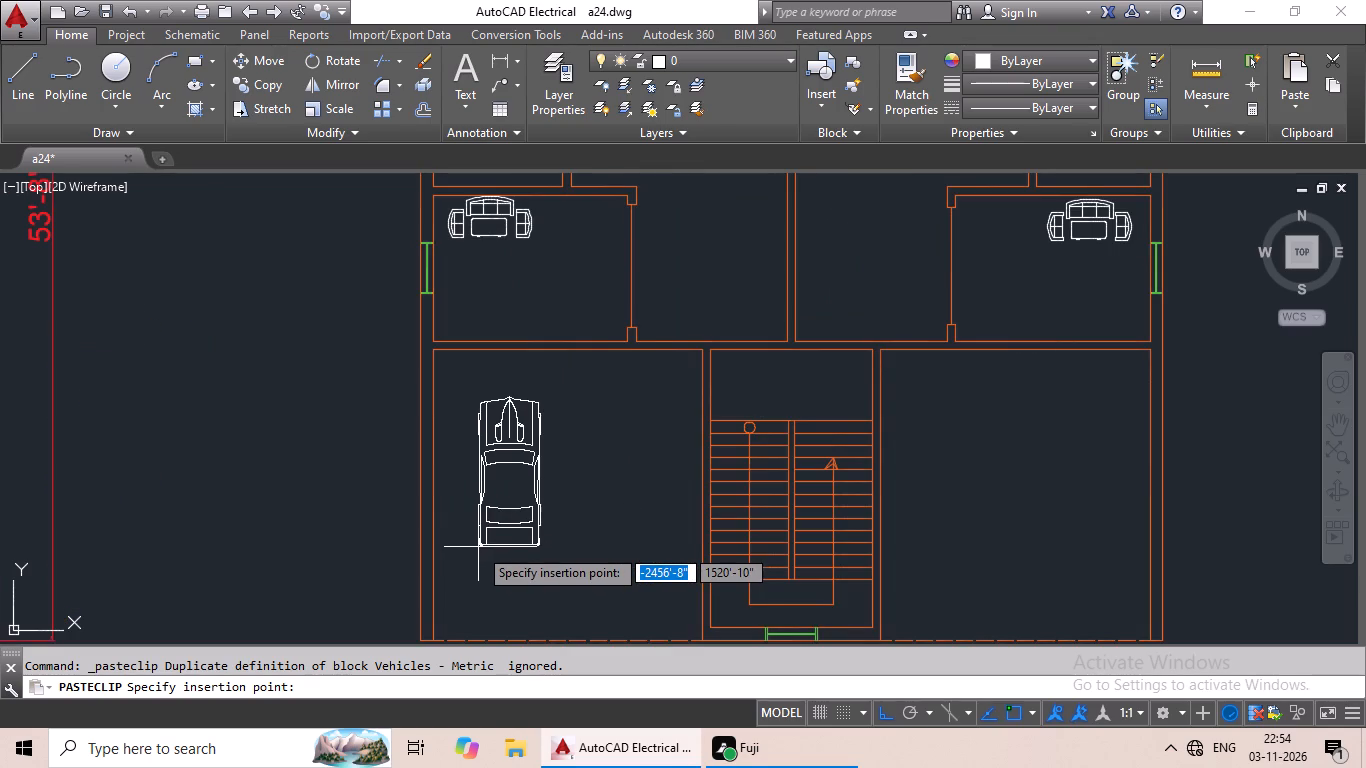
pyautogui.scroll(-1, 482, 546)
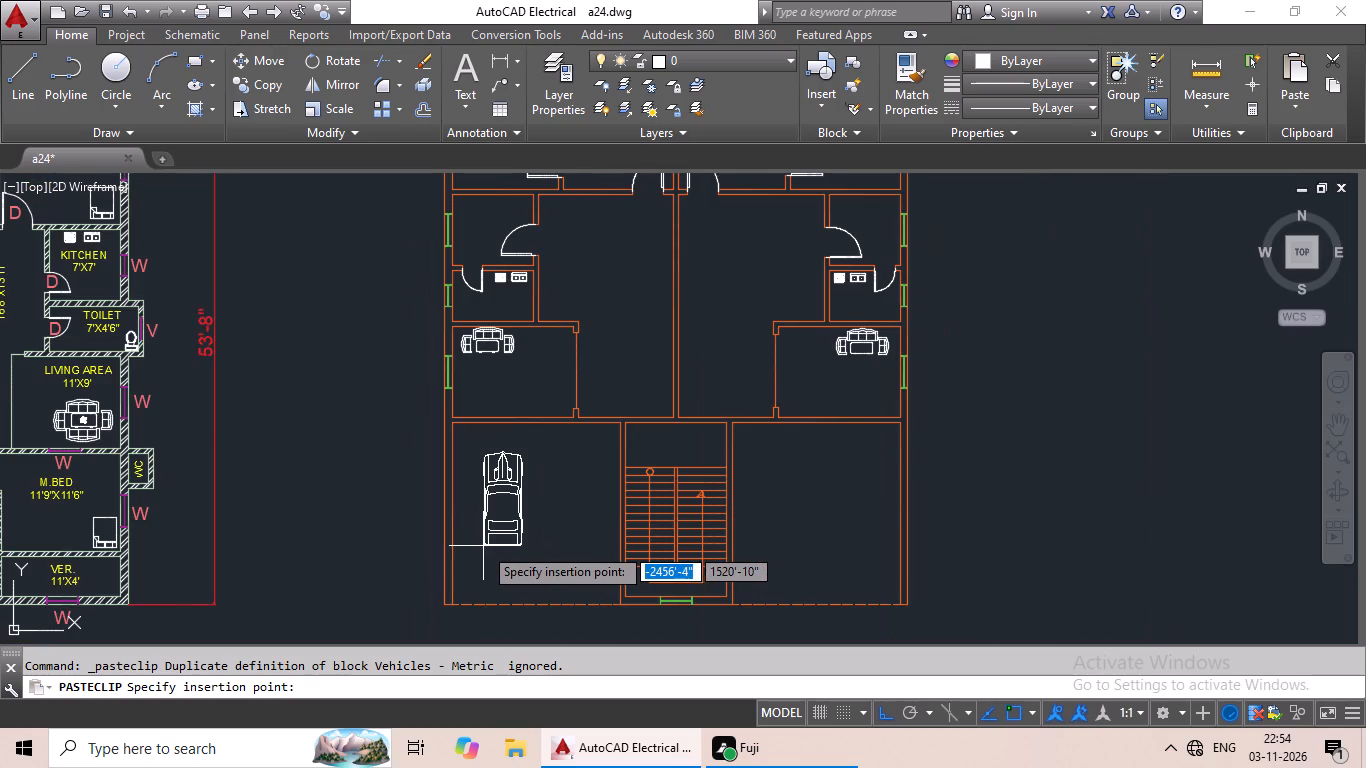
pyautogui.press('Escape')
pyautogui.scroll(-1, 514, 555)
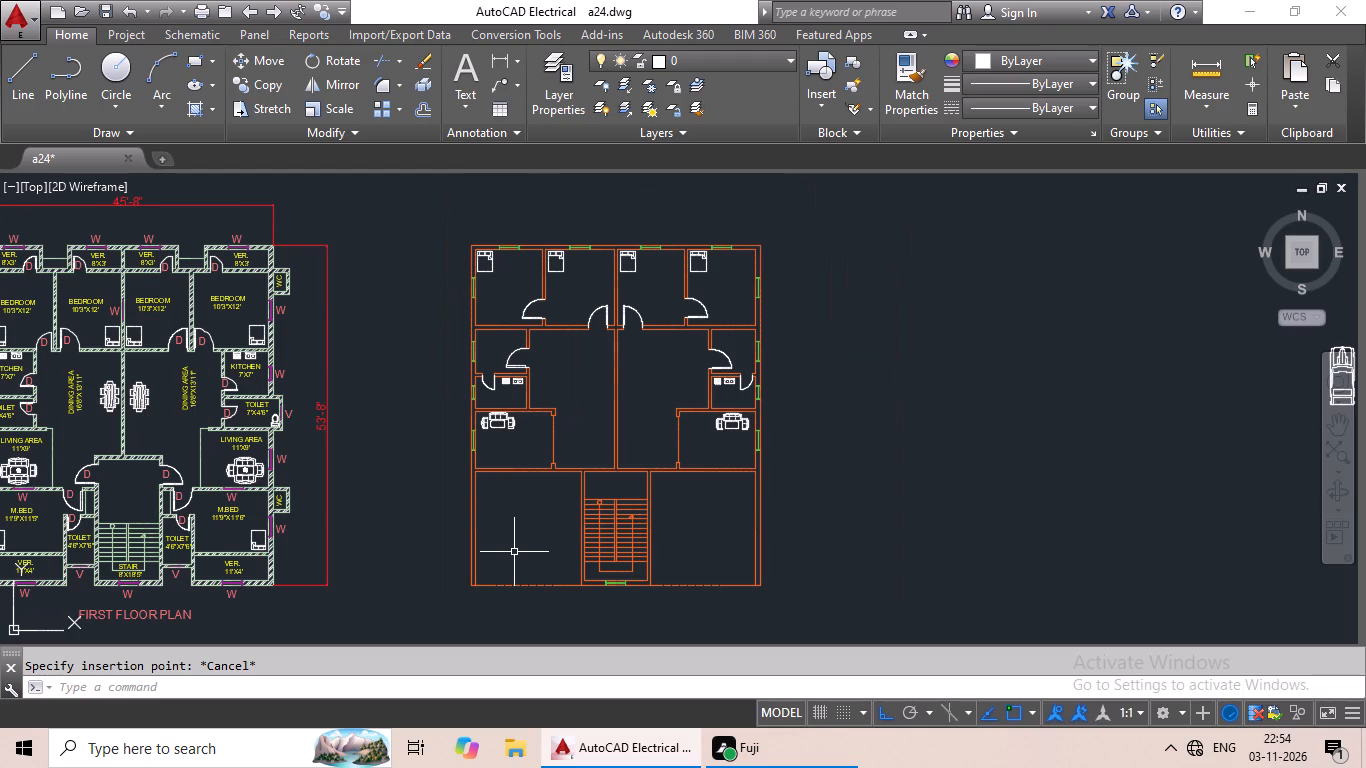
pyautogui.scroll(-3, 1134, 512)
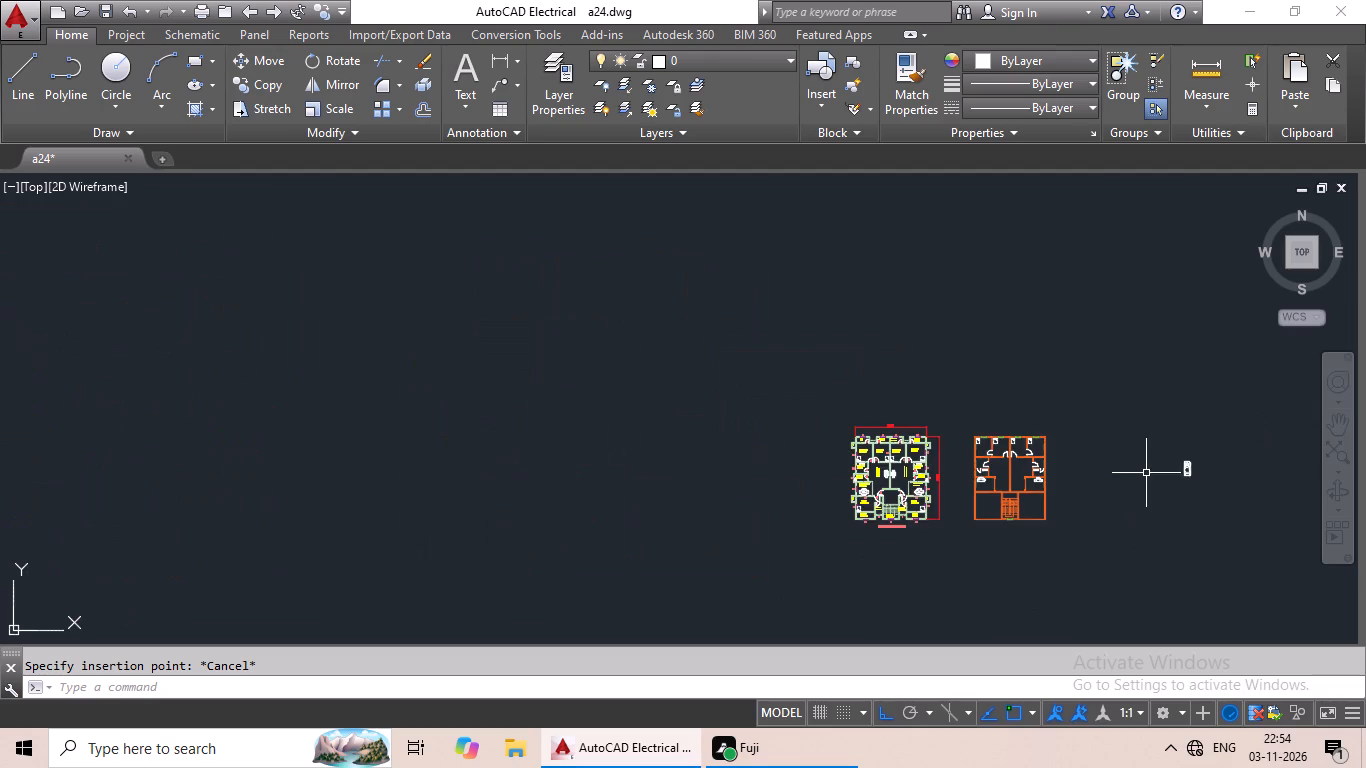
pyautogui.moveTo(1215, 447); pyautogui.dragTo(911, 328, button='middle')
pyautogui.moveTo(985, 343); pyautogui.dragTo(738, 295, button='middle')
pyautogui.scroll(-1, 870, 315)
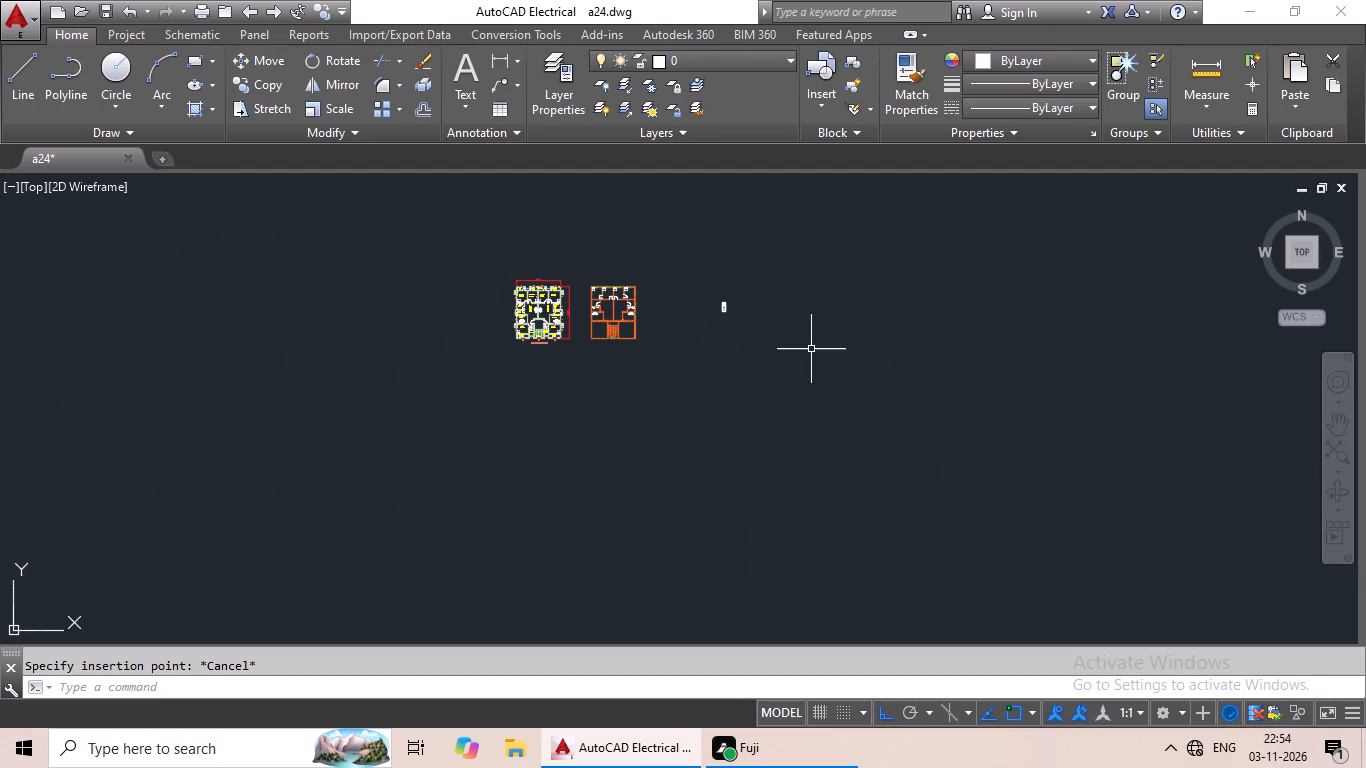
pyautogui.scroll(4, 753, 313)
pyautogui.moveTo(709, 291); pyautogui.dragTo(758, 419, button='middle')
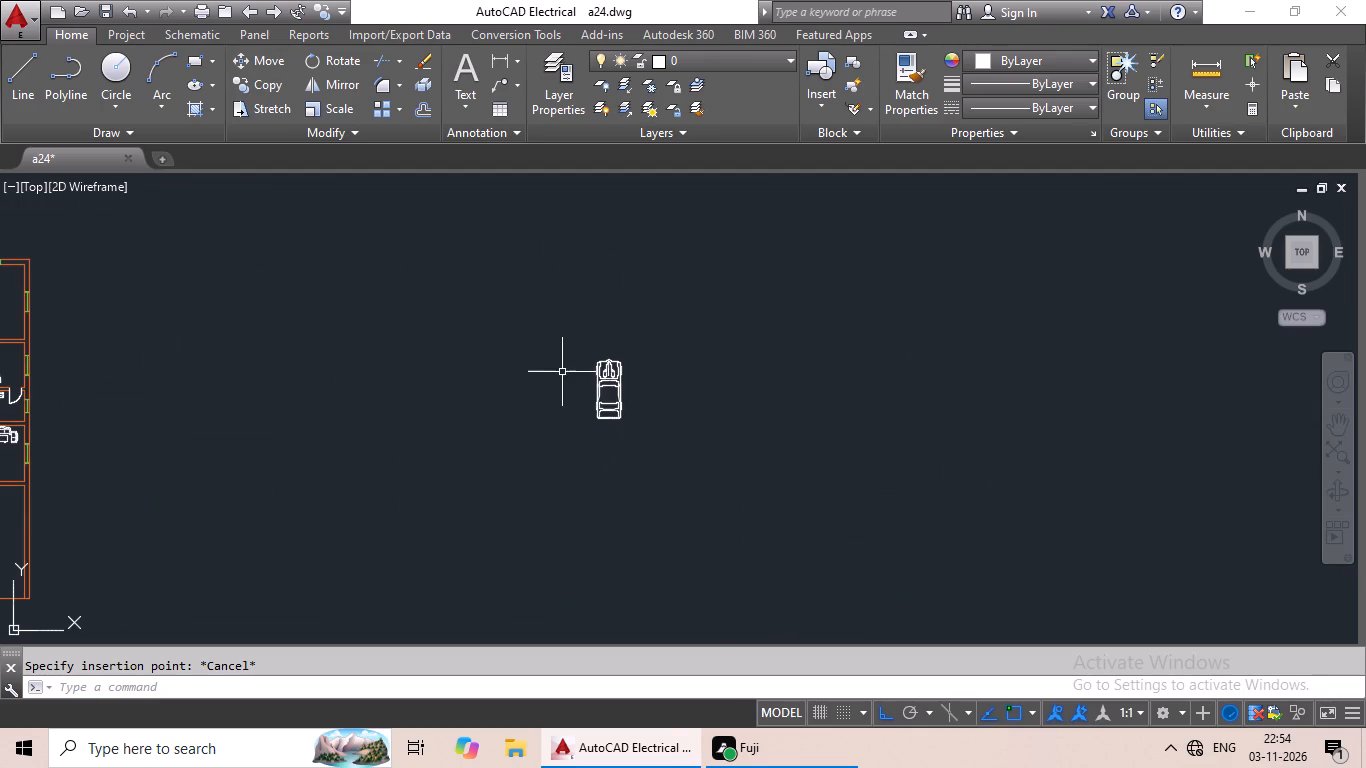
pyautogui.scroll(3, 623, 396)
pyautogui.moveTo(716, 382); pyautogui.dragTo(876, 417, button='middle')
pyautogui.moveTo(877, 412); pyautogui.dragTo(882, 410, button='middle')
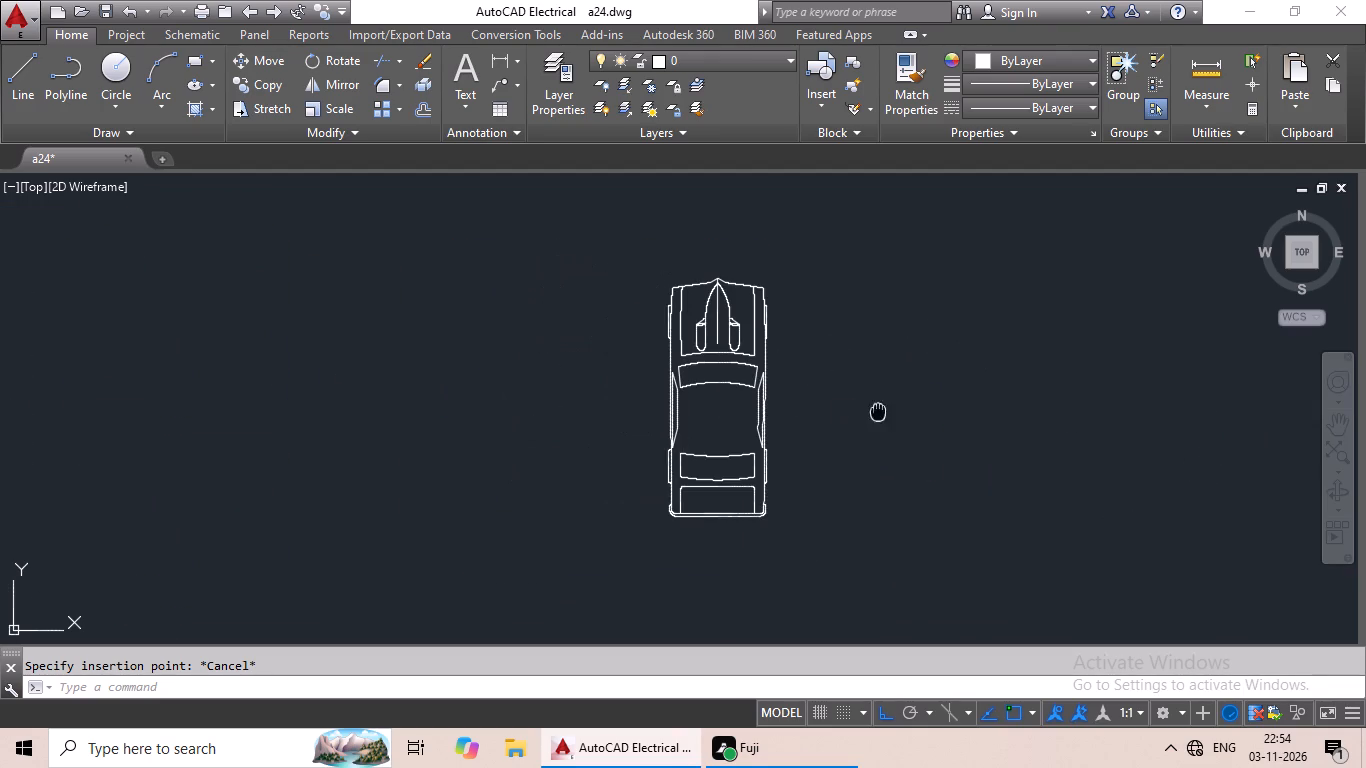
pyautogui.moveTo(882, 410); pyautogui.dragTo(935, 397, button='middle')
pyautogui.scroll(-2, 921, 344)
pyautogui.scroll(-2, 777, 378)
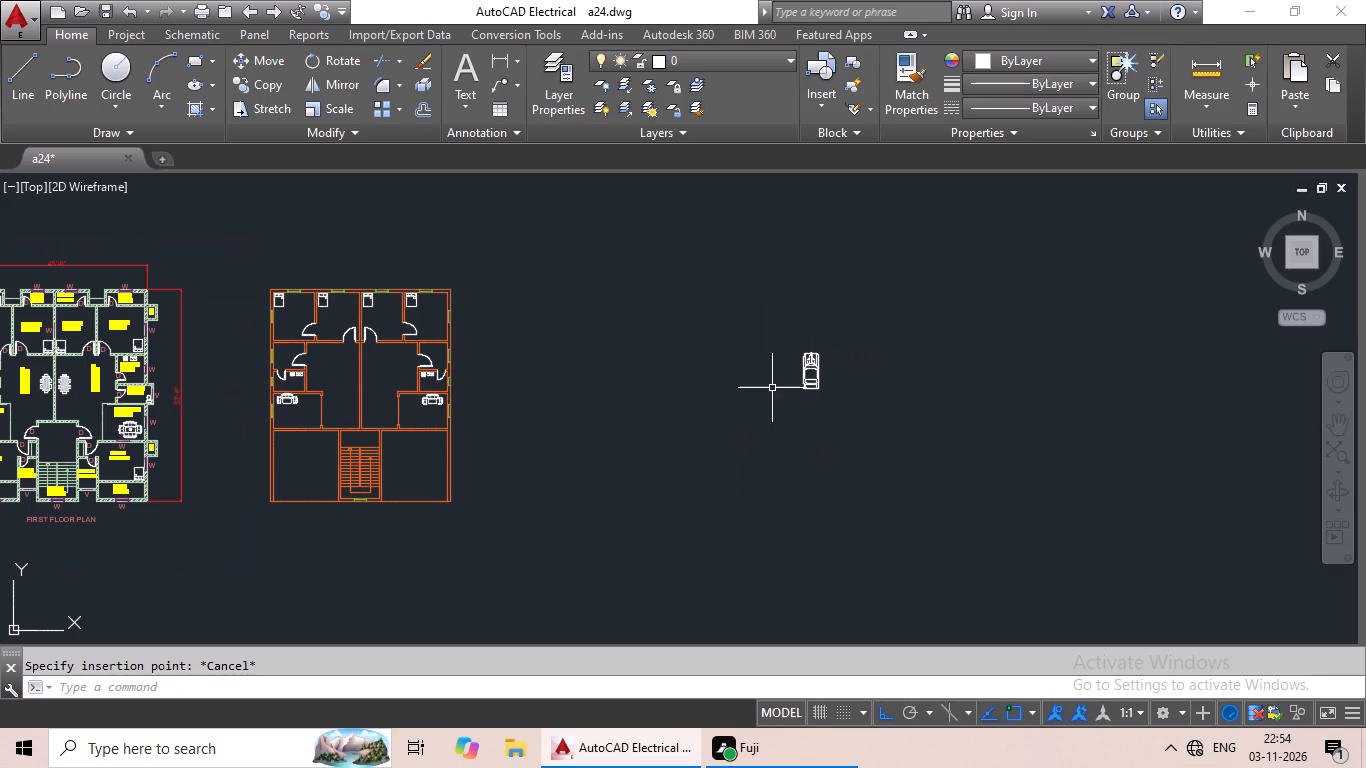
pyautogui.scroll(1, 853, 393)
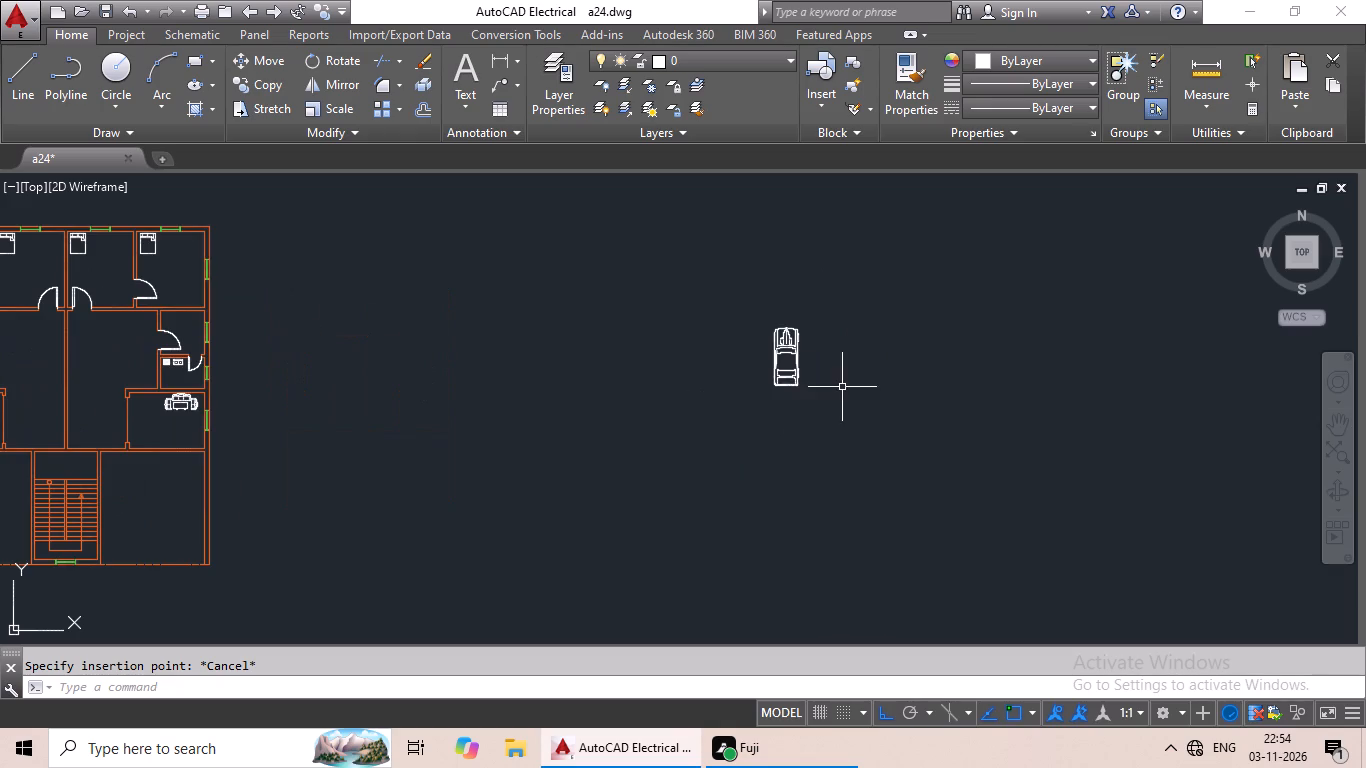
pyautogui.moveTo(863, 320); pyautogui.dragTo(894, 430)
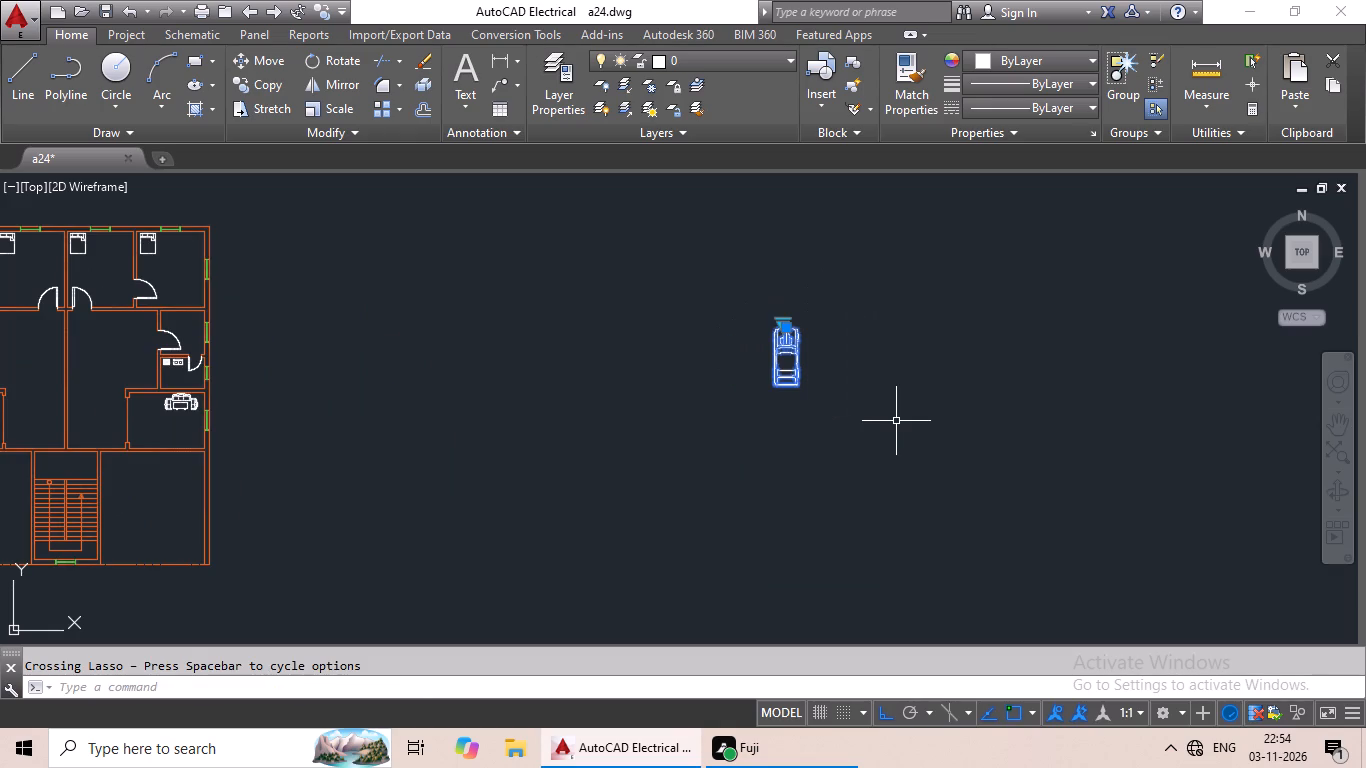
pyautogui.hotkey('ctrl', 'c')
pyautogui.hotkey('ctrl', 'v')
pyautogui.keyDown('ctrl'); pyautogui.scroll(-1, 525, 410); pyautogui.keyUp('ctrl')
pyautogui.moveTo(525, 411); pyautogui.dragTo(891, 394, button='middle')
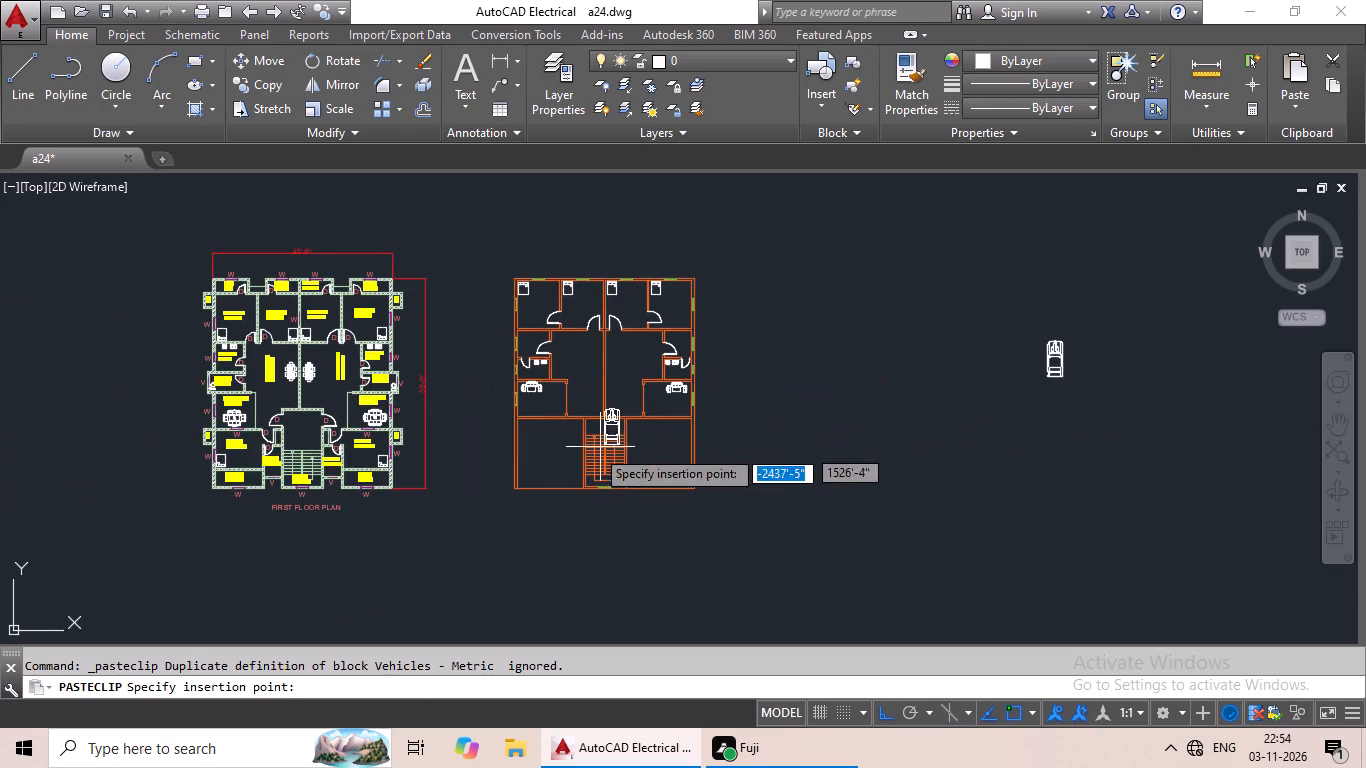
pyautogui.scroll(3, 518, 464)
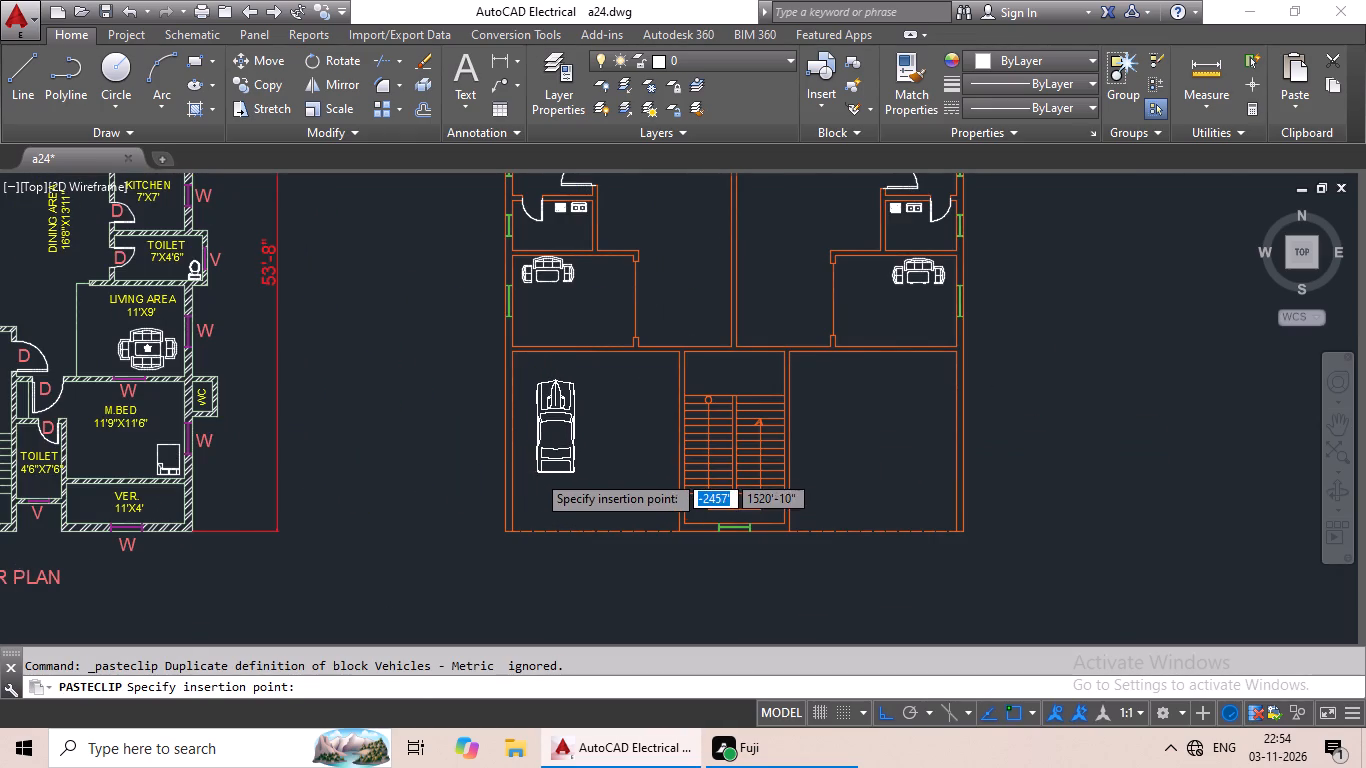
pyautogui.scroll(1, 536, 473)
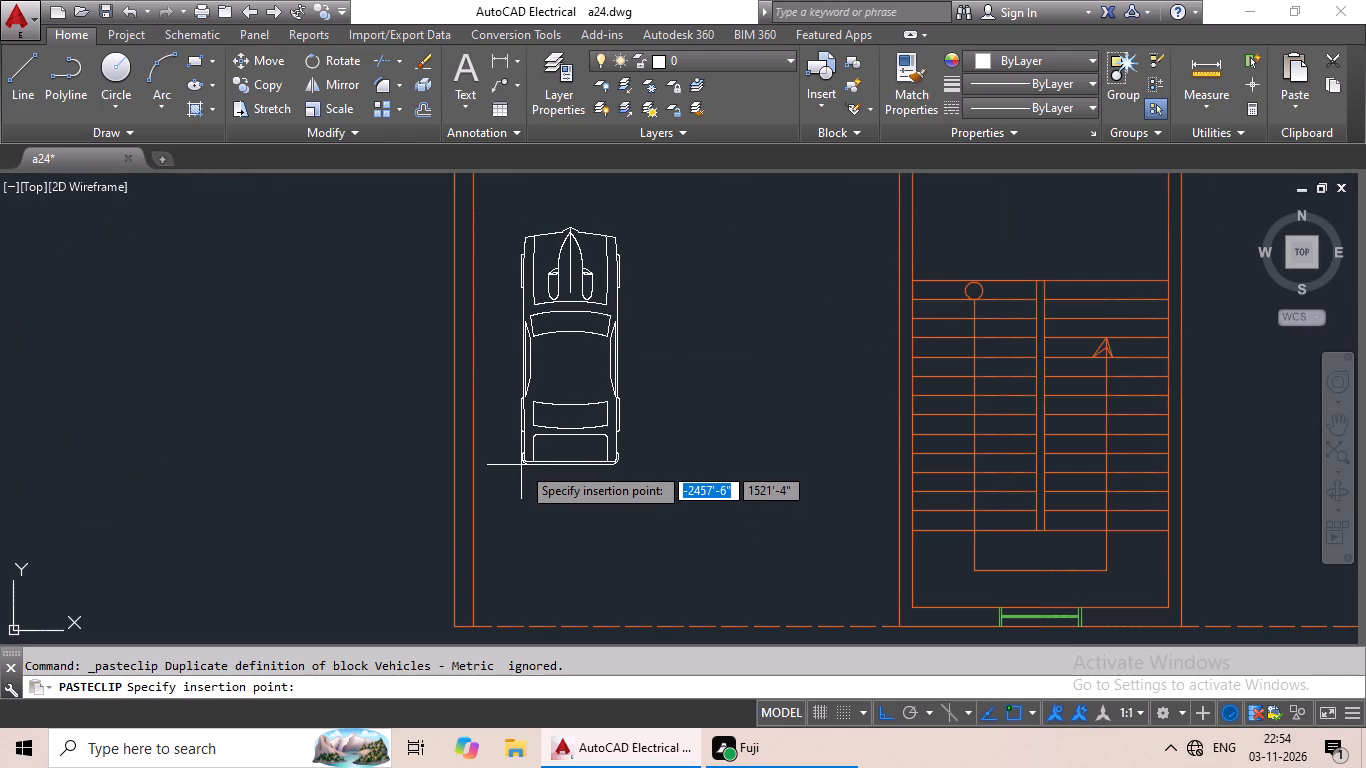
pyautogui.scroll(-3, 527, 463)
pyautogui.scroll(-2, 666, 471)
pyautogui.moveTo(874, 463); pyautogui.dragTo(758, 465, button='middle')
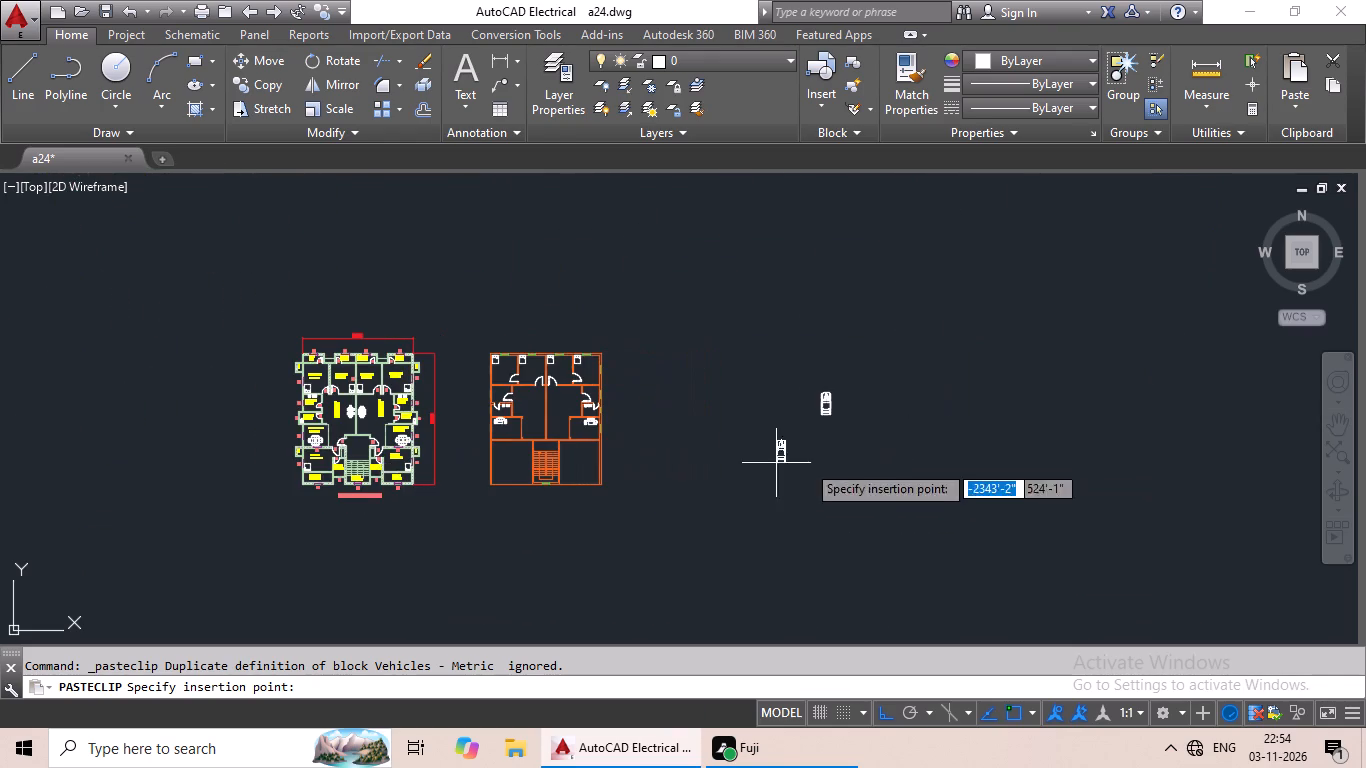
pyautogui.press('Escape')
# Fill the sports car's windscreen and rear window with a solid hatch in orange 242,103,34.
pyautogui.scroll(3, 847, 412)
pyautogui.scroll(2, 761, 393)
pyautogui.moveTo(783, 399); pyautogui.dragTo(683, 422, button='middle')
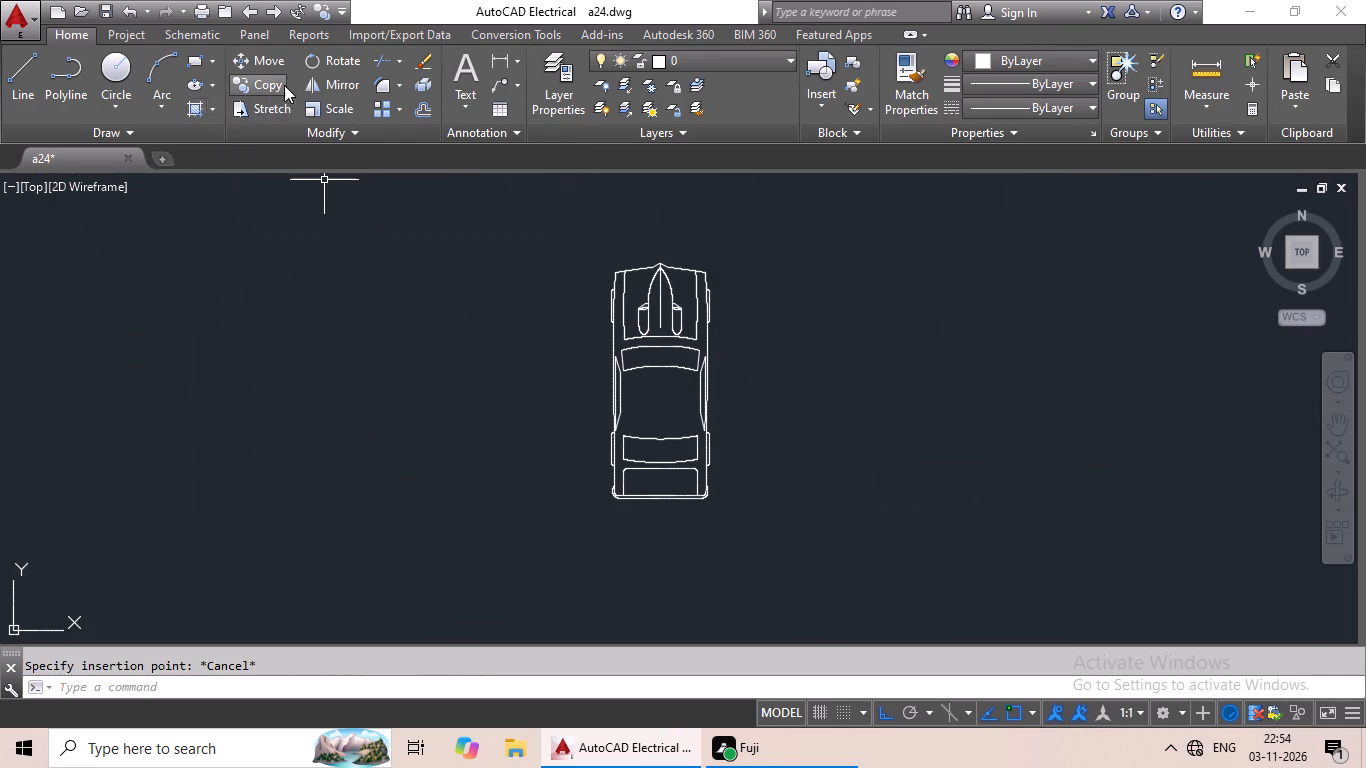
pyautogui.click(188, 105)
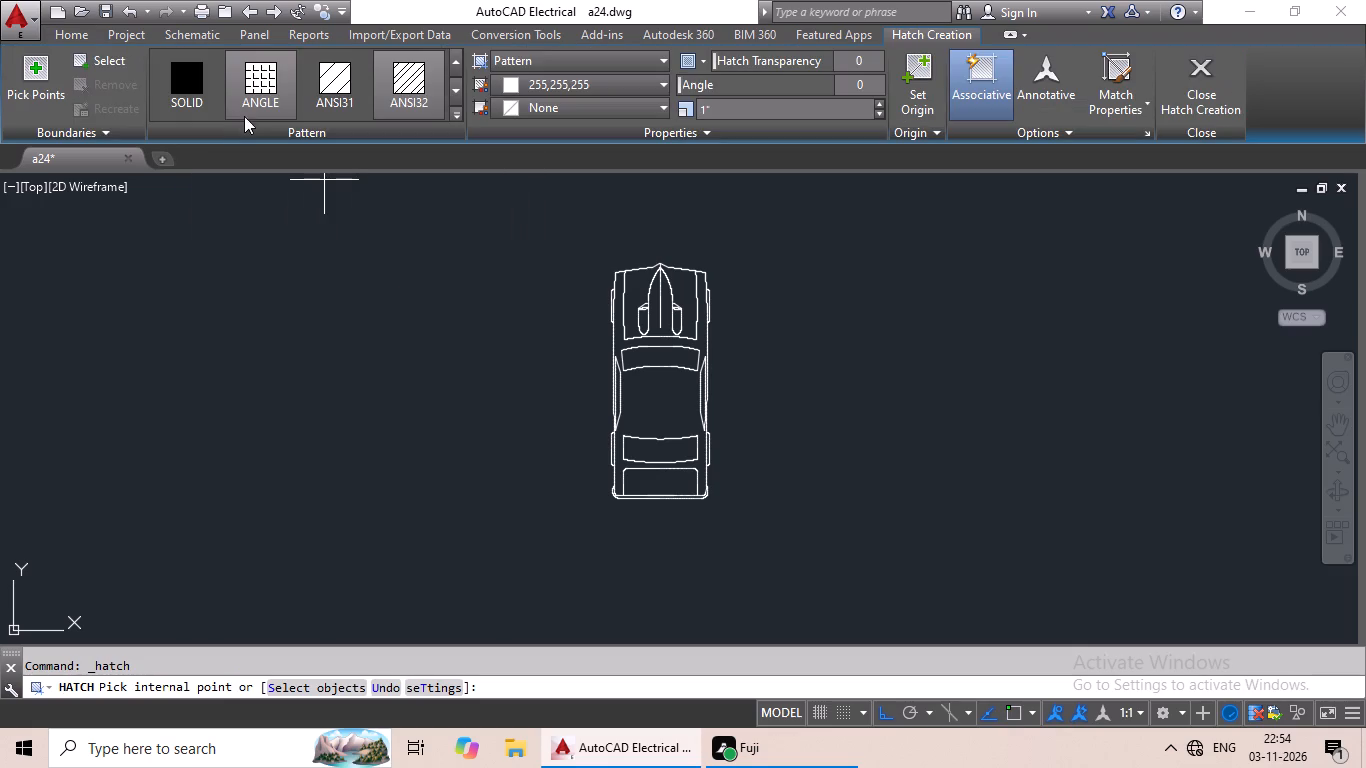
pyautogui.click(187, 98)
pyautogui.click(560, 85)
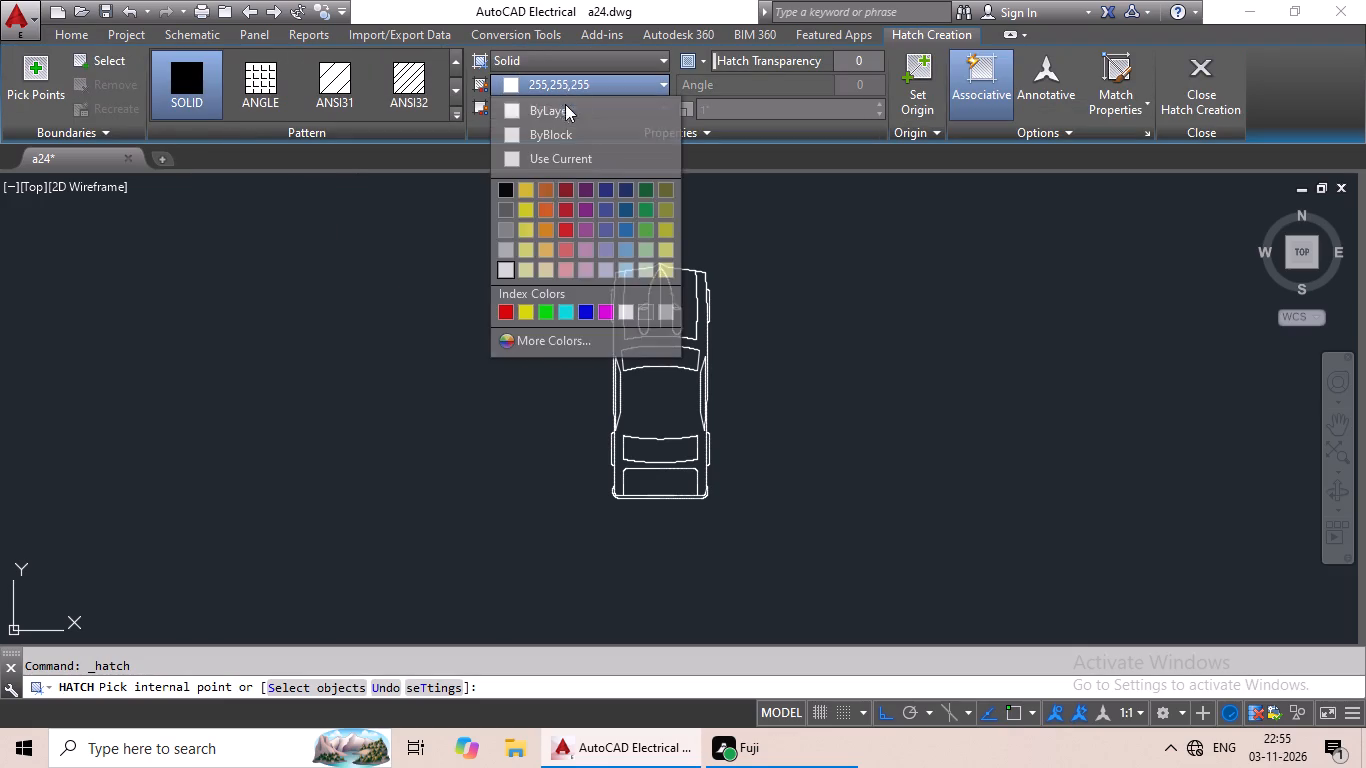
pyautogui.click(547, 210)
pyautogui.click(646, 365)
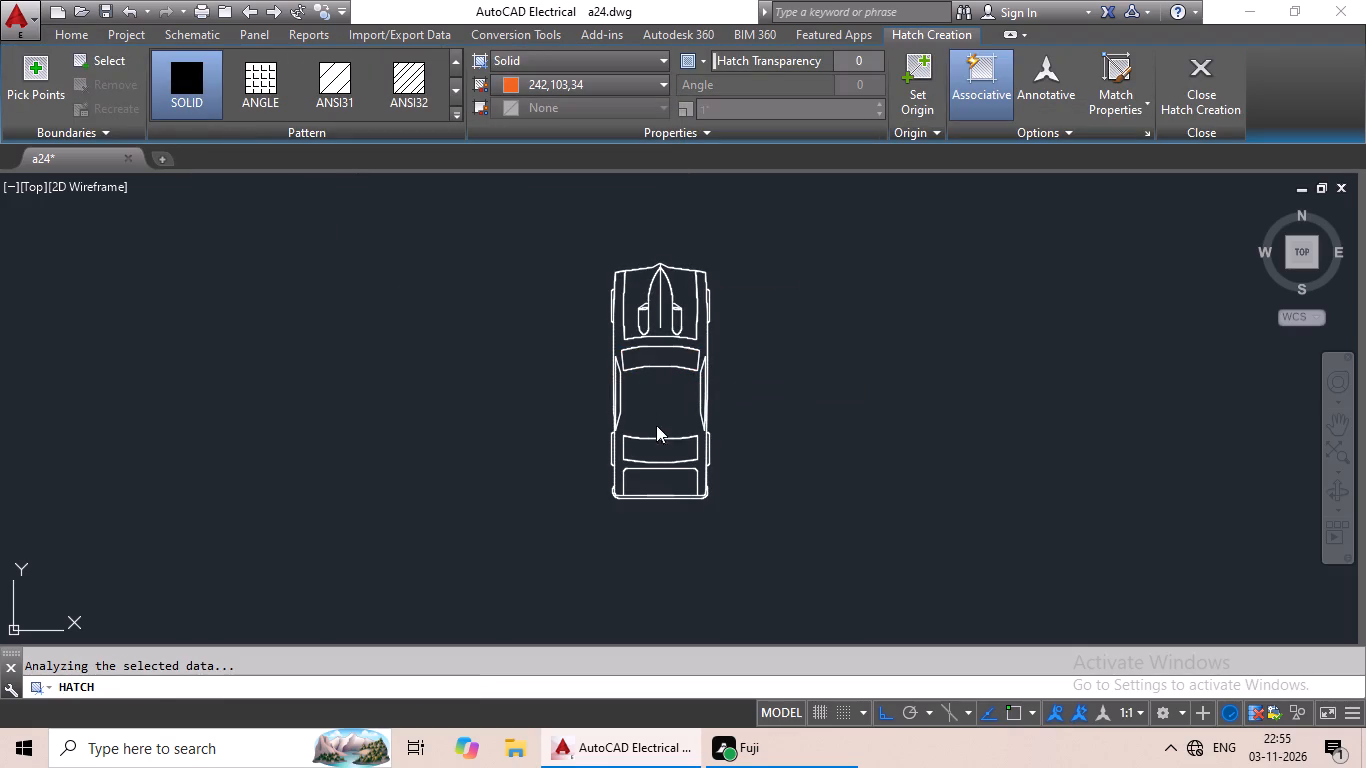
pyautogui.click(655, 445)
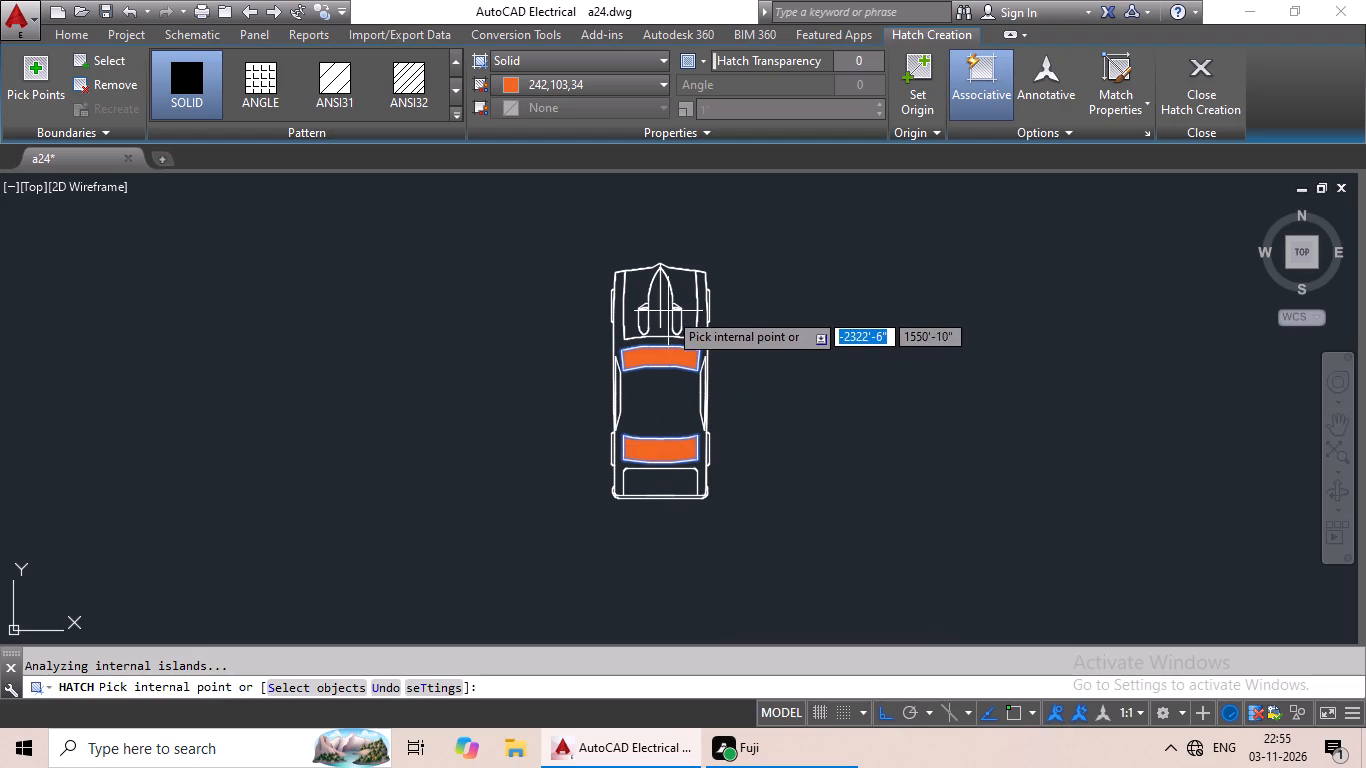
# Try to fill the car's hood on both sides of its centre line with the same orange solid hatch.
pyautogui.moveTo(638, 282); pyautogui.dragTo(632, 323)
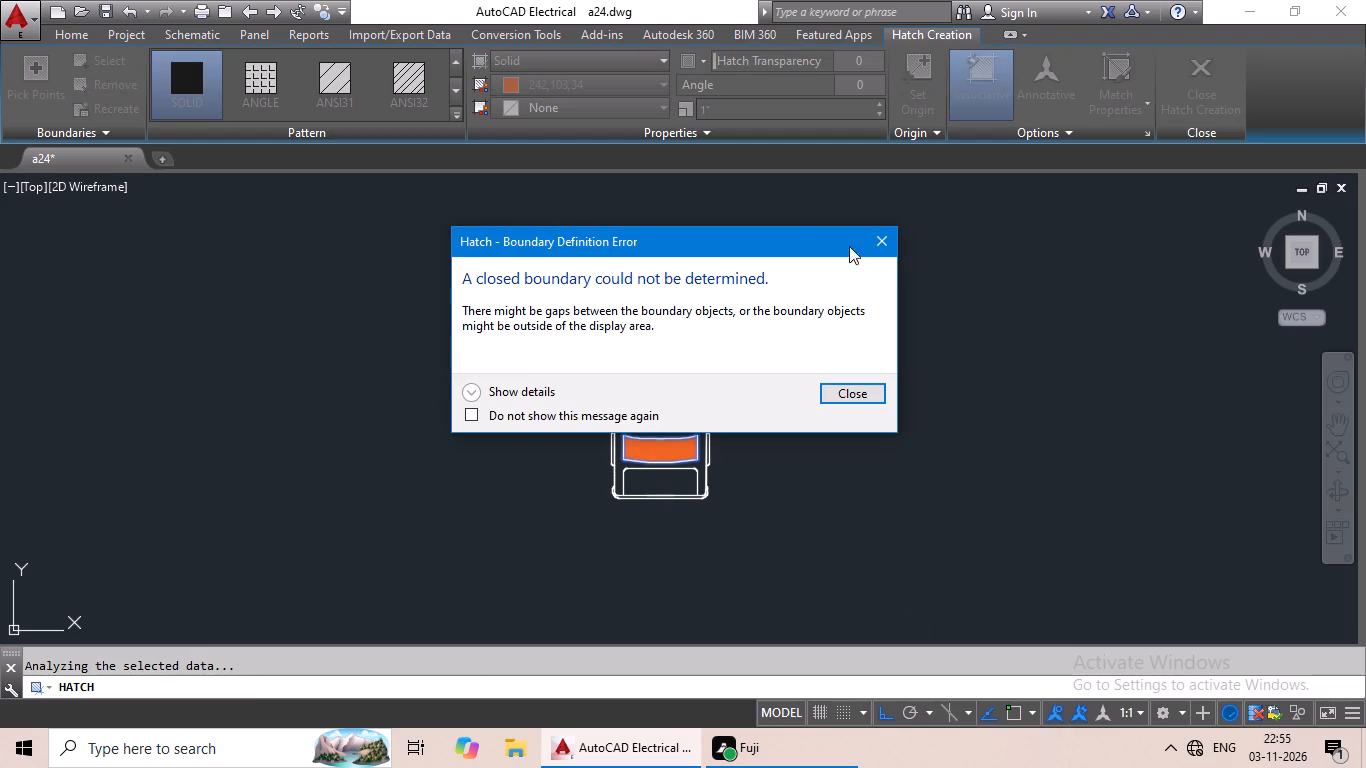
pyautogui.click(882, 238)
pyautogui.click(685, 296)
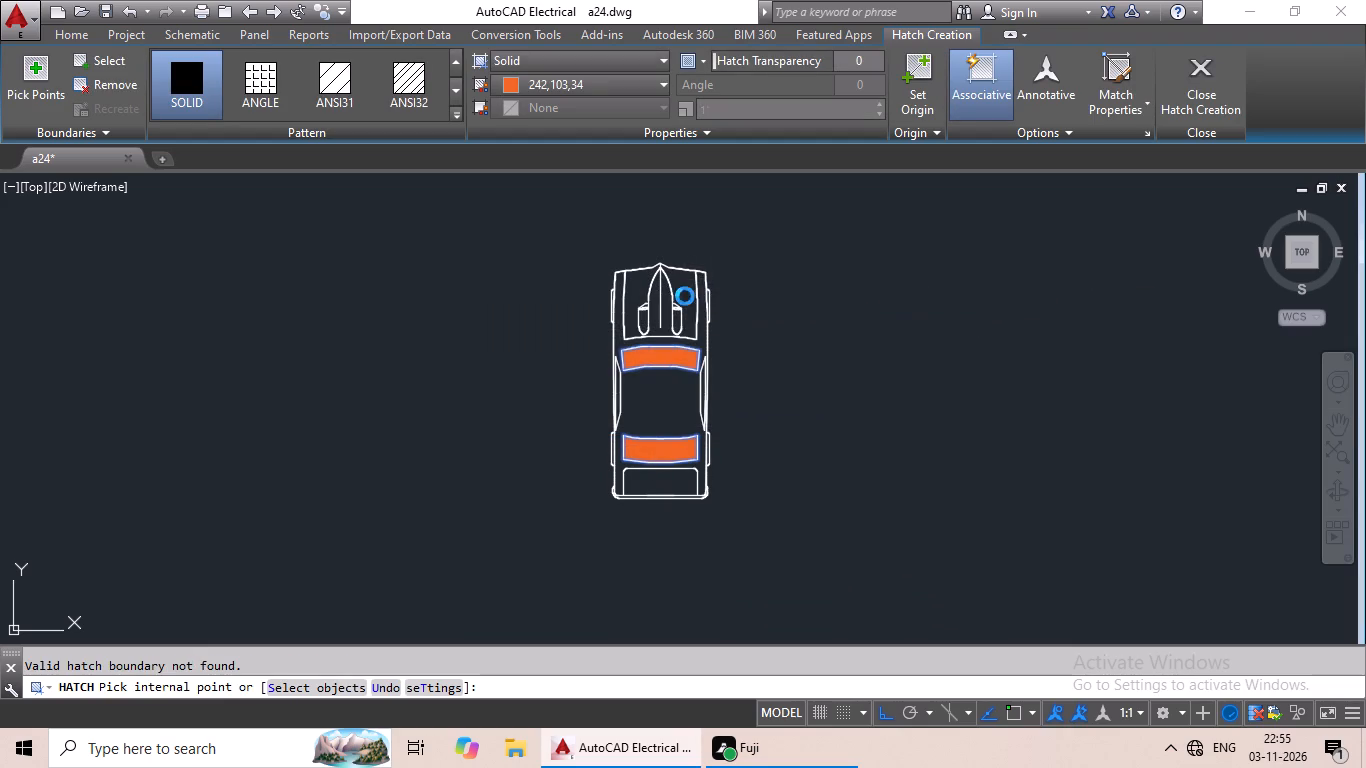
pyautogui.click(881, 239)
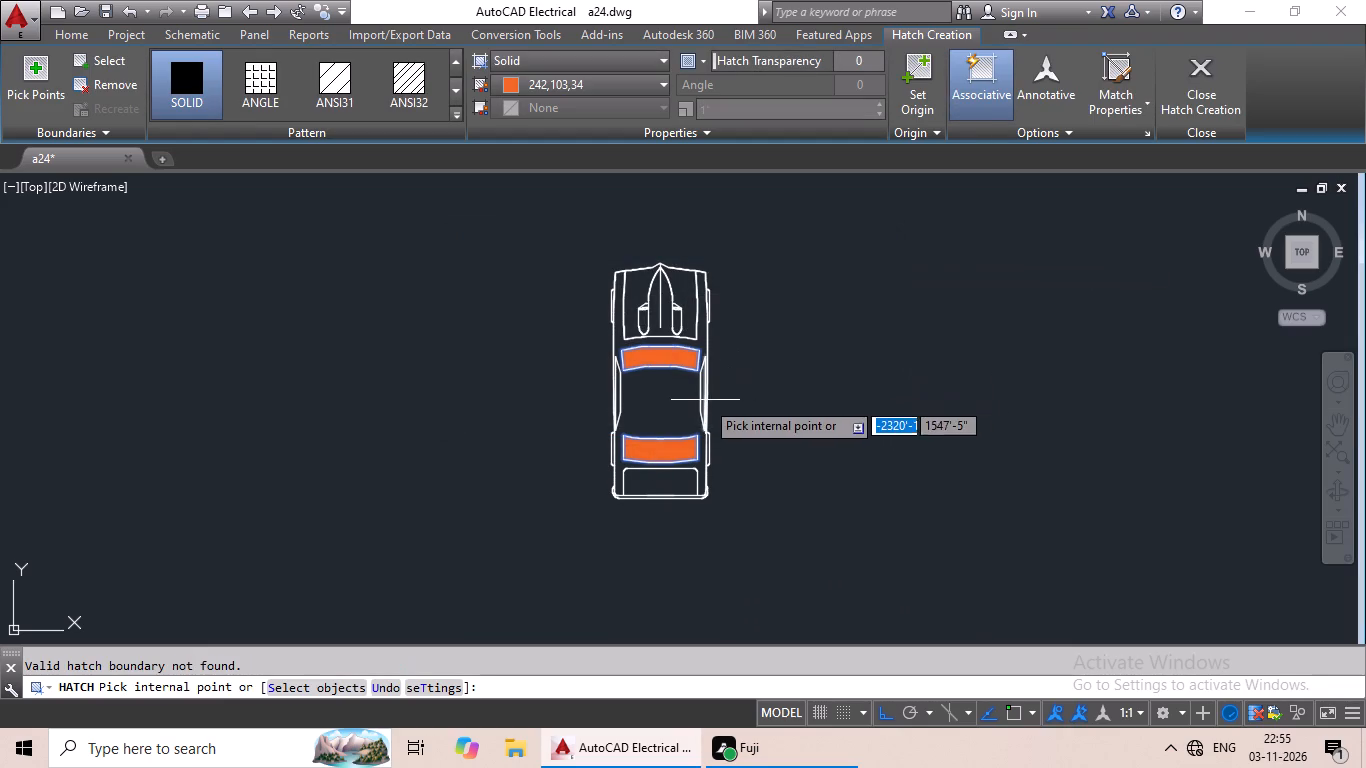
# Fill the narrow side windows on both sides of the car with the same orange solid hatch and finish the hatch.
pyautogui.click(702, 401)
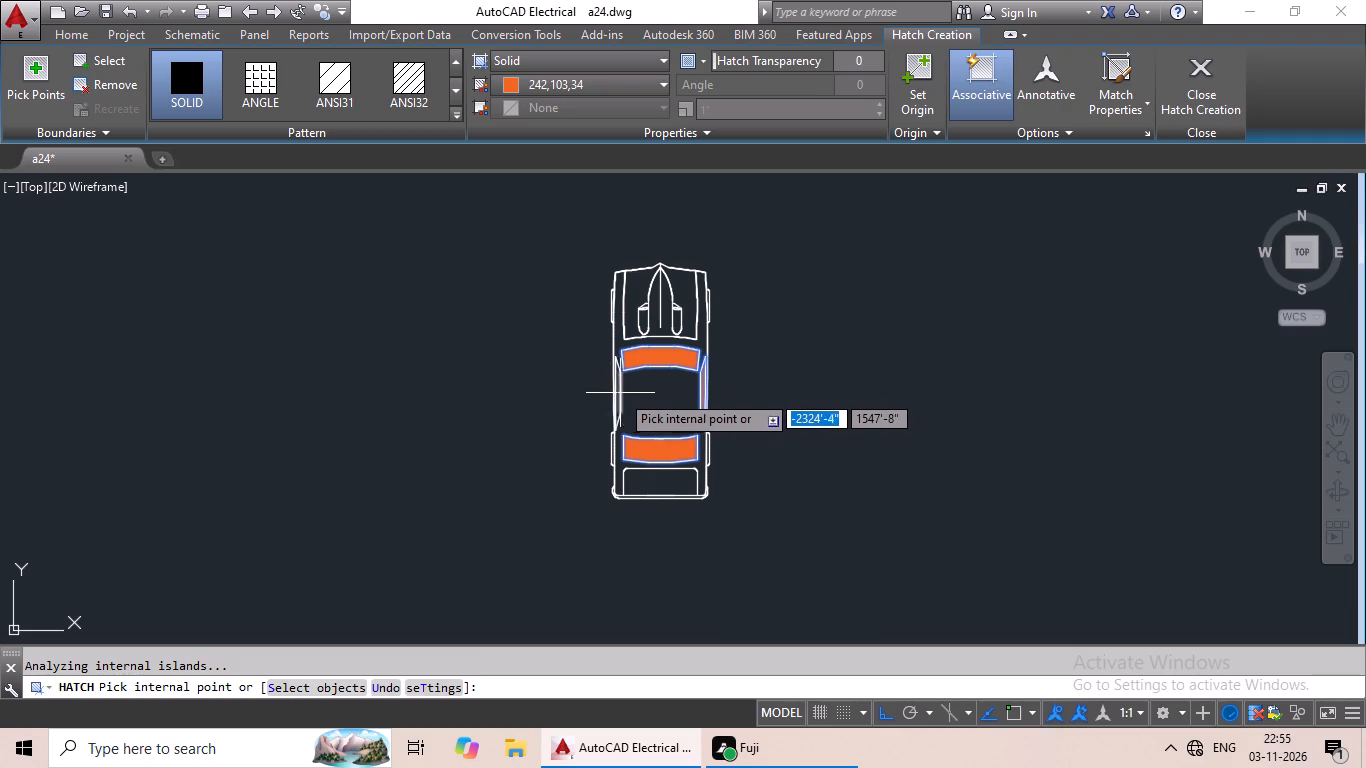
pyautogui.scroll(4, 614, 385)
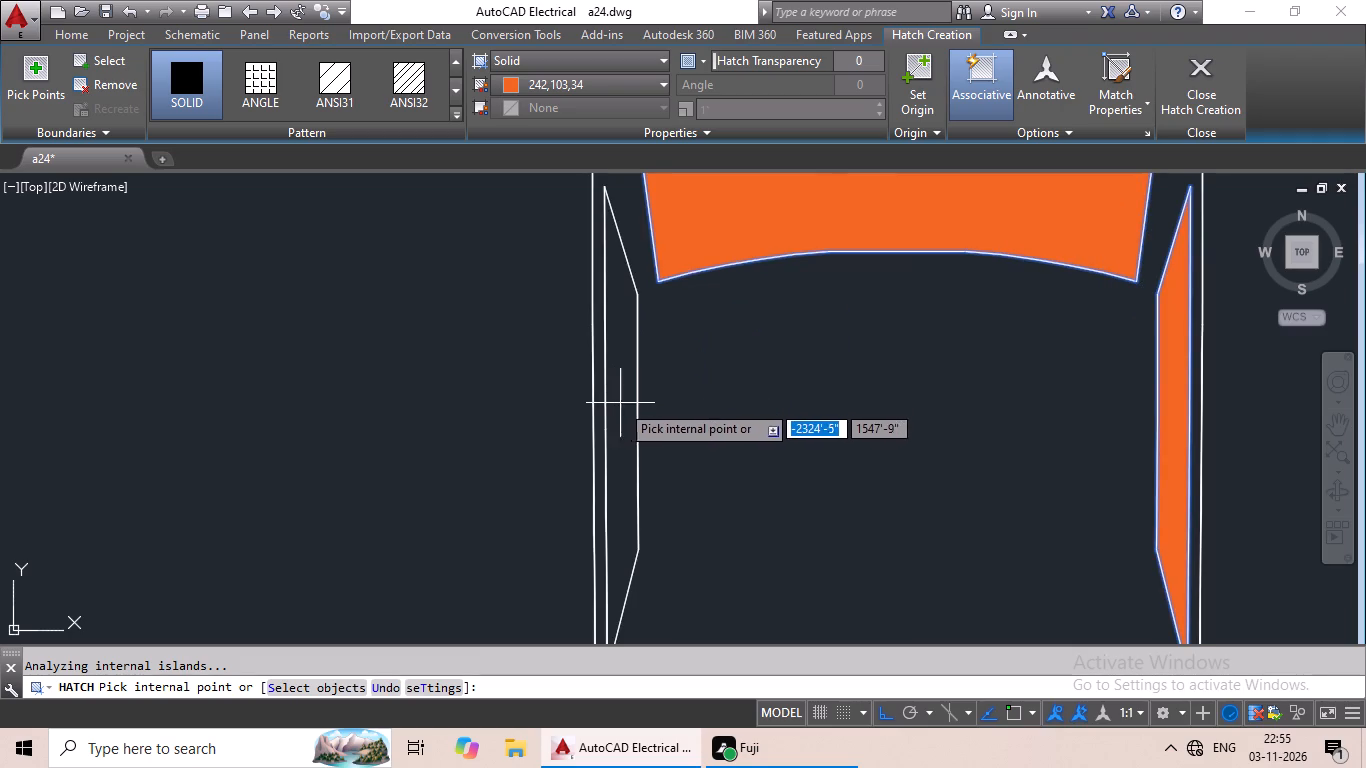
pyautogui.click(620, 403)
pyautogui.click(878, 247)
pyautogui.scroll(-3, 878, 253)
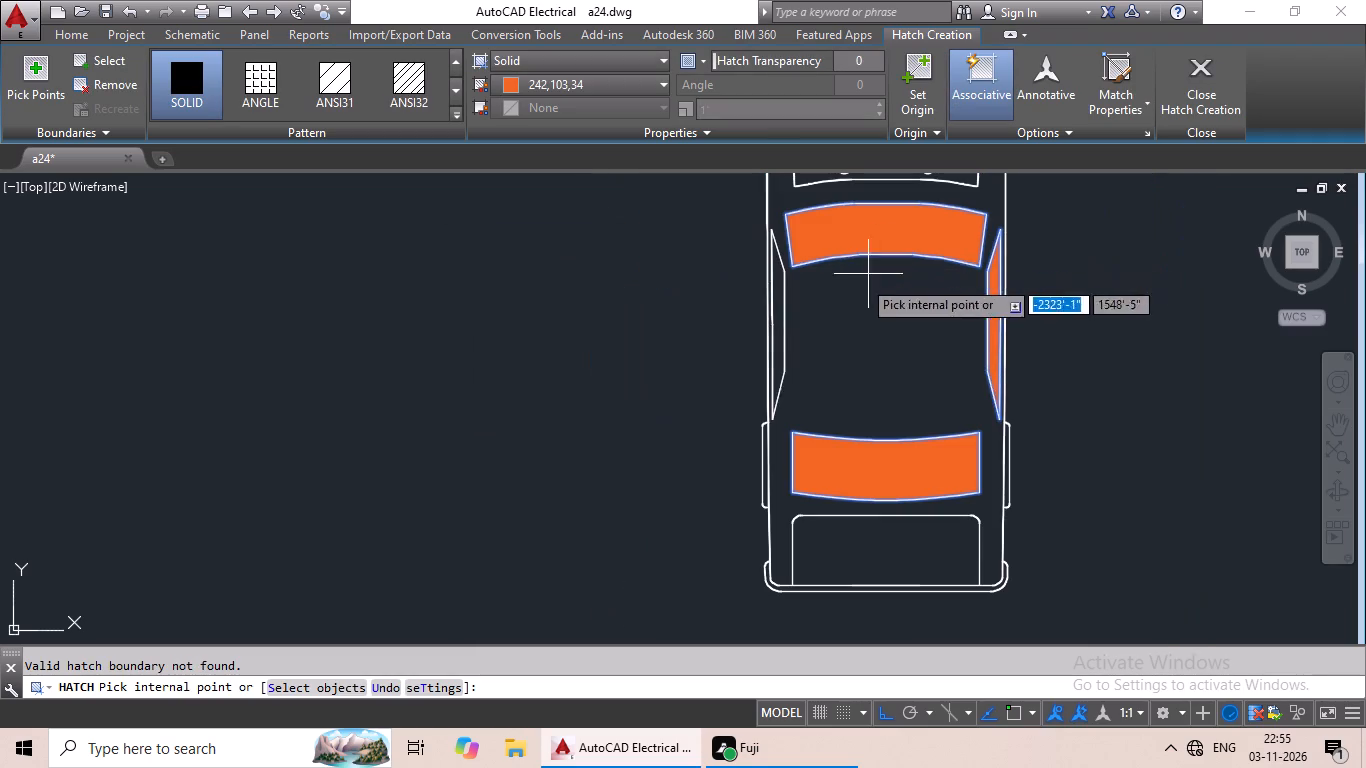
pyautogui.click(775, 353)
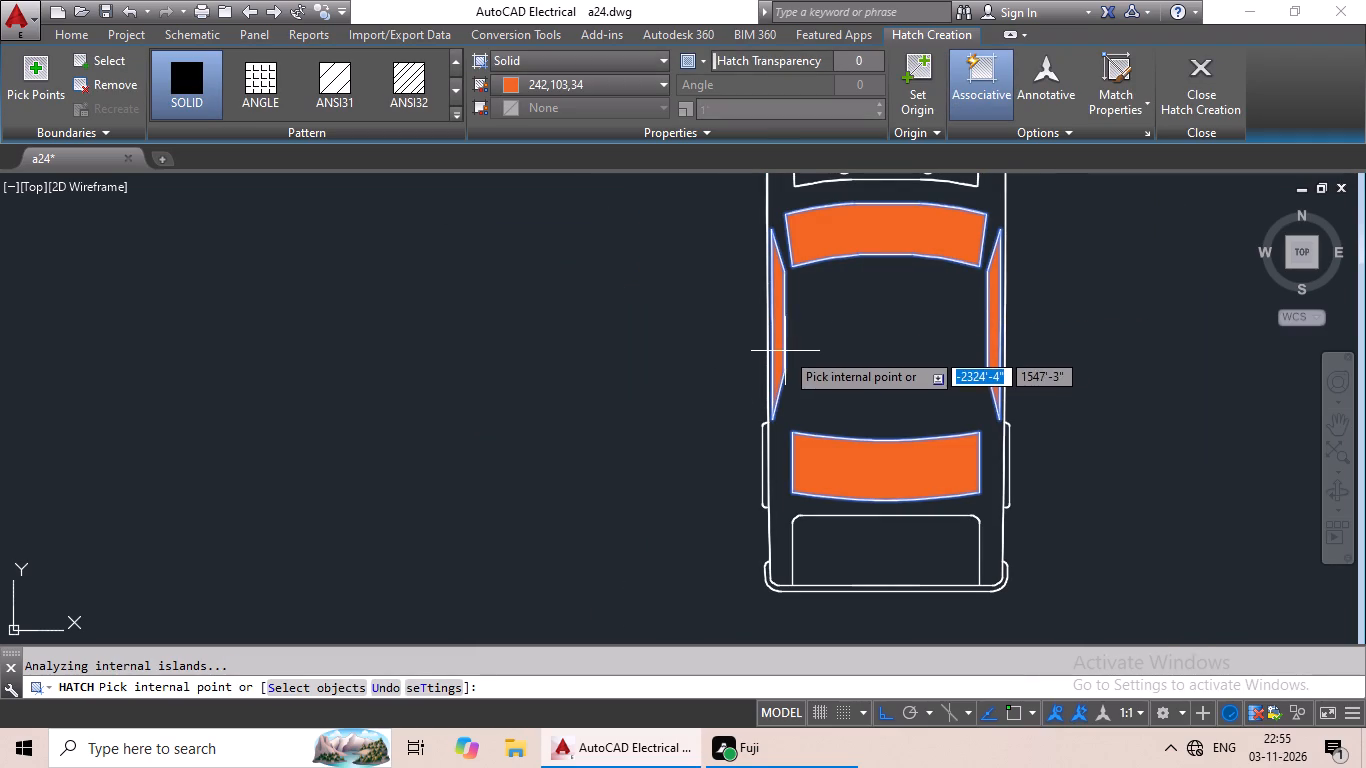
pyautogui.press('Escape')
# Fill the car's roof and surrounding body with a solid hatch in yellow 244,238,81.
pyautogui.scroll(-2, 963, 367)
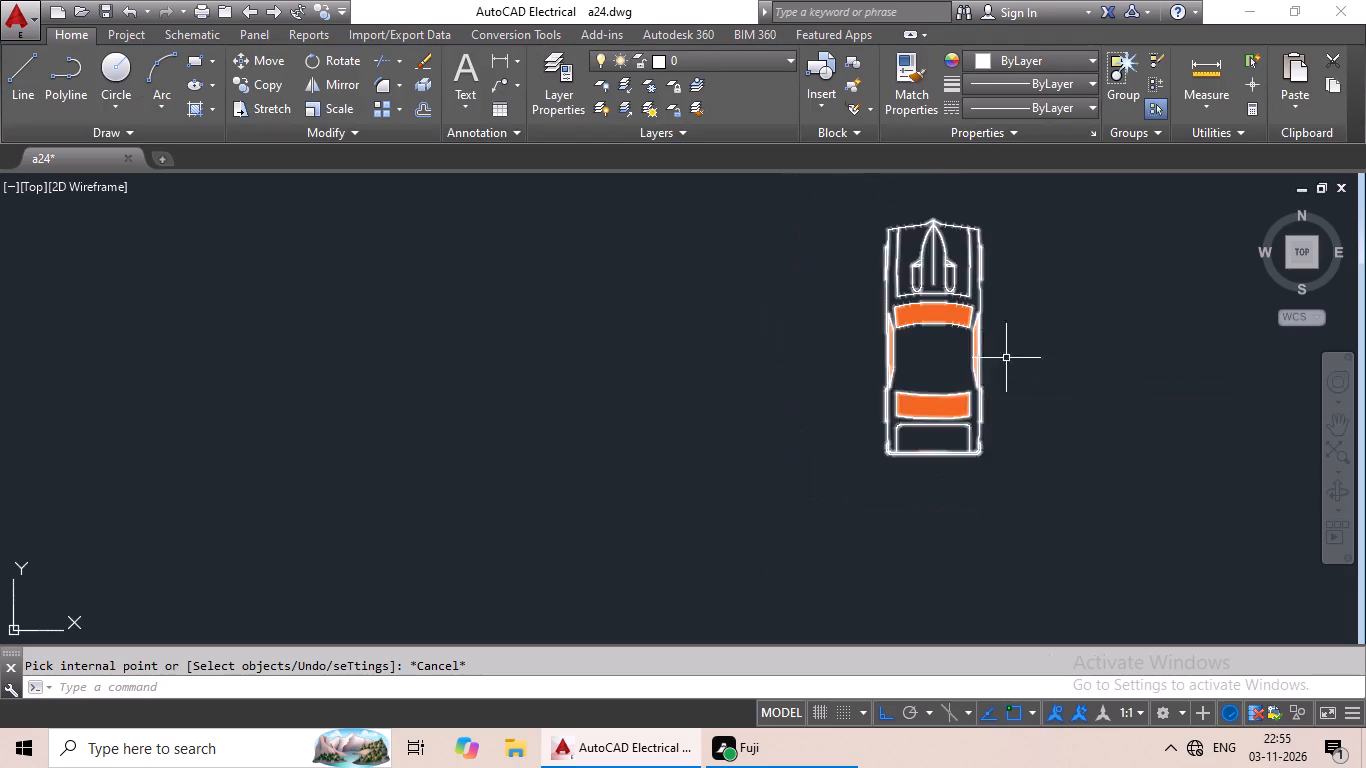
pyautogui.moveTo(1025, 350); pyautogui.dragTo(794, 328, button='middle')
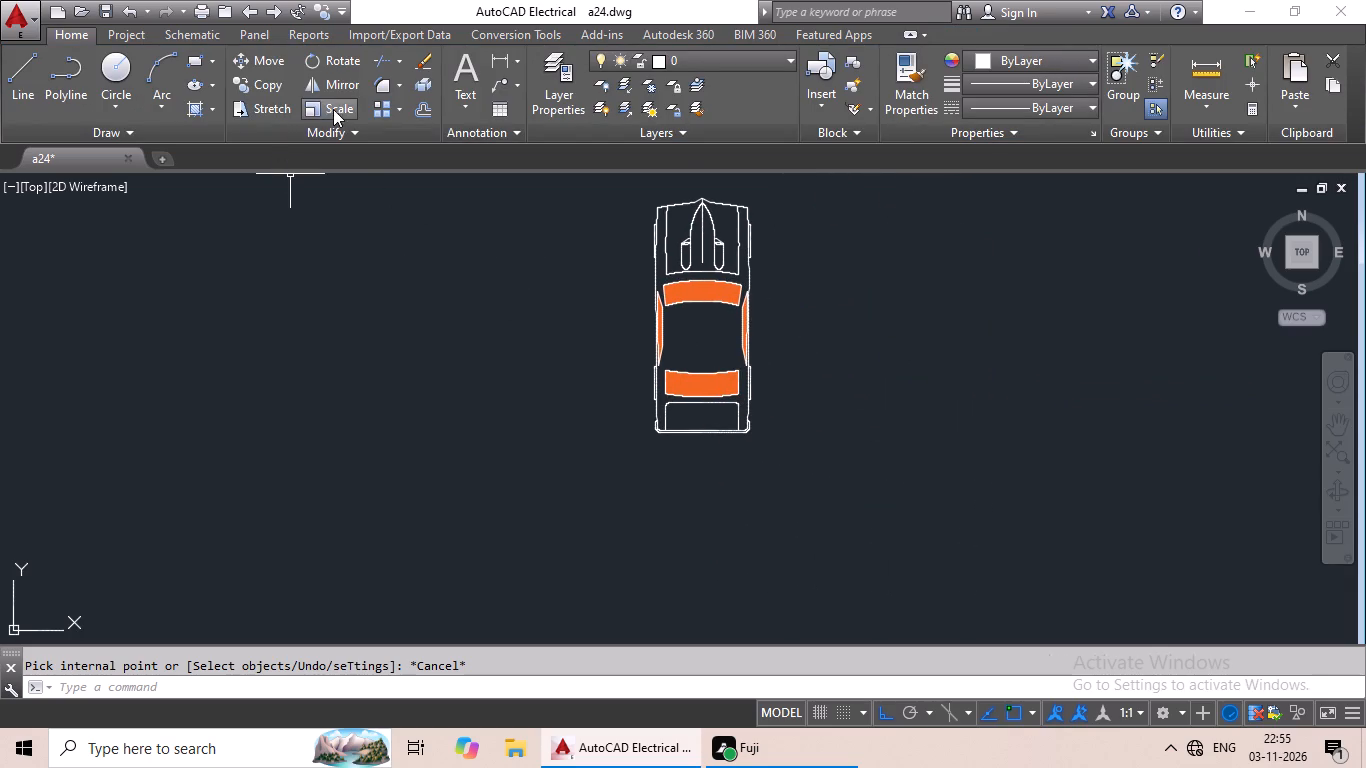
pyautogui.click(194, 110)
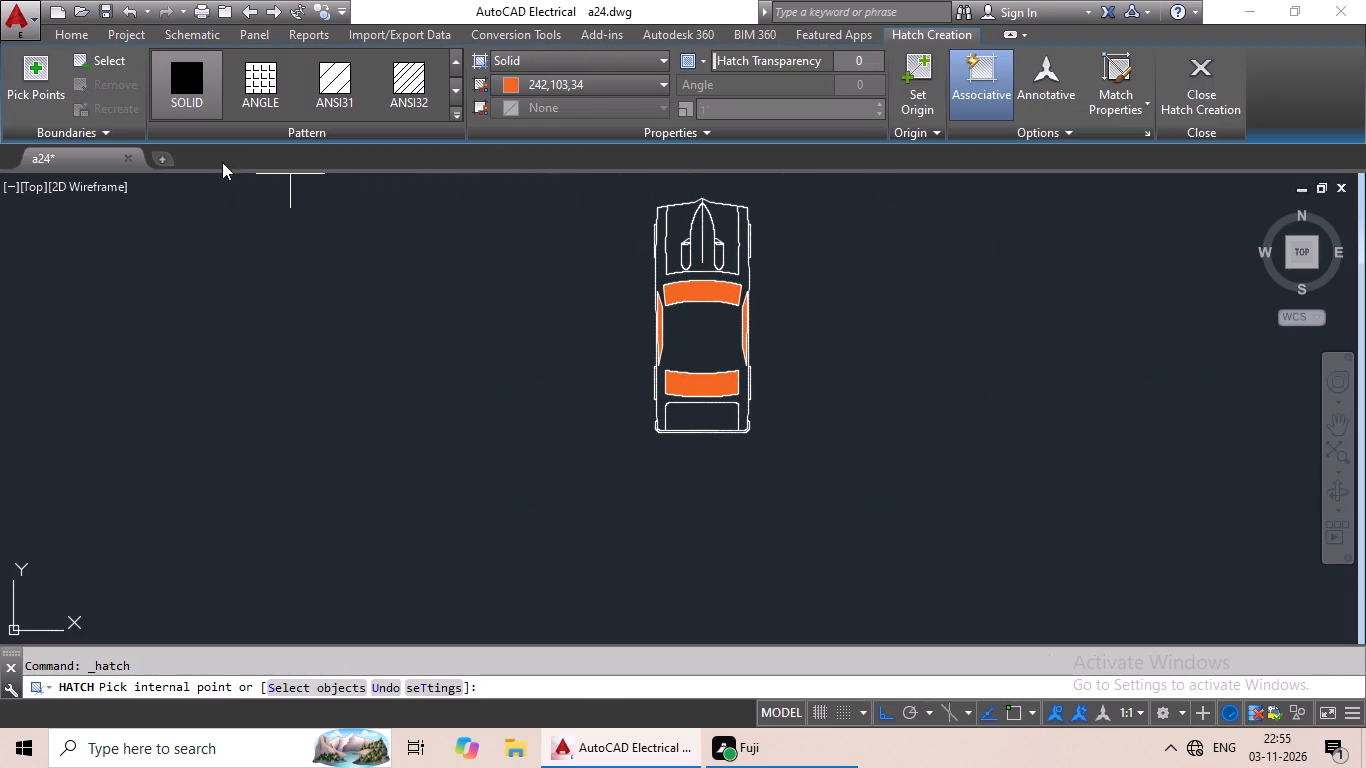
pyautogui.click(568, 84)
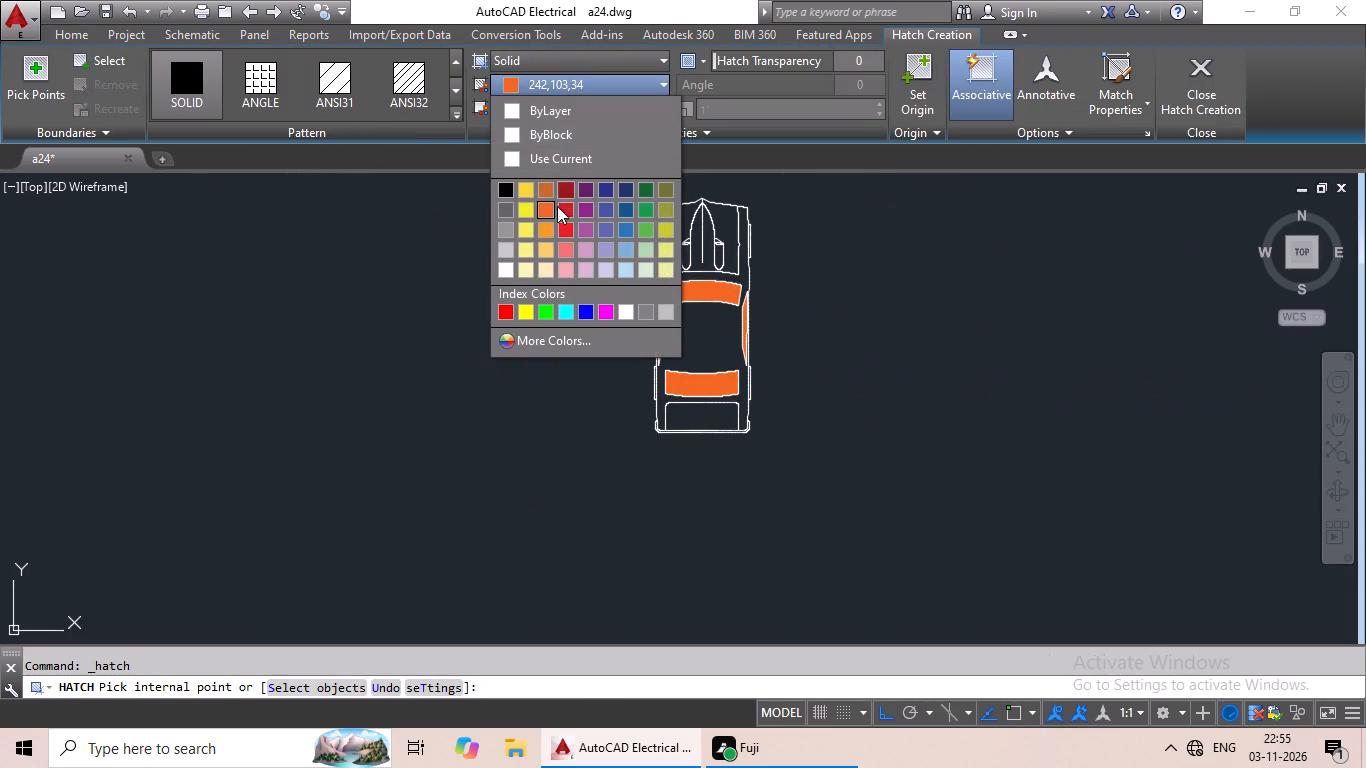
pyautogui.click(528, 228)
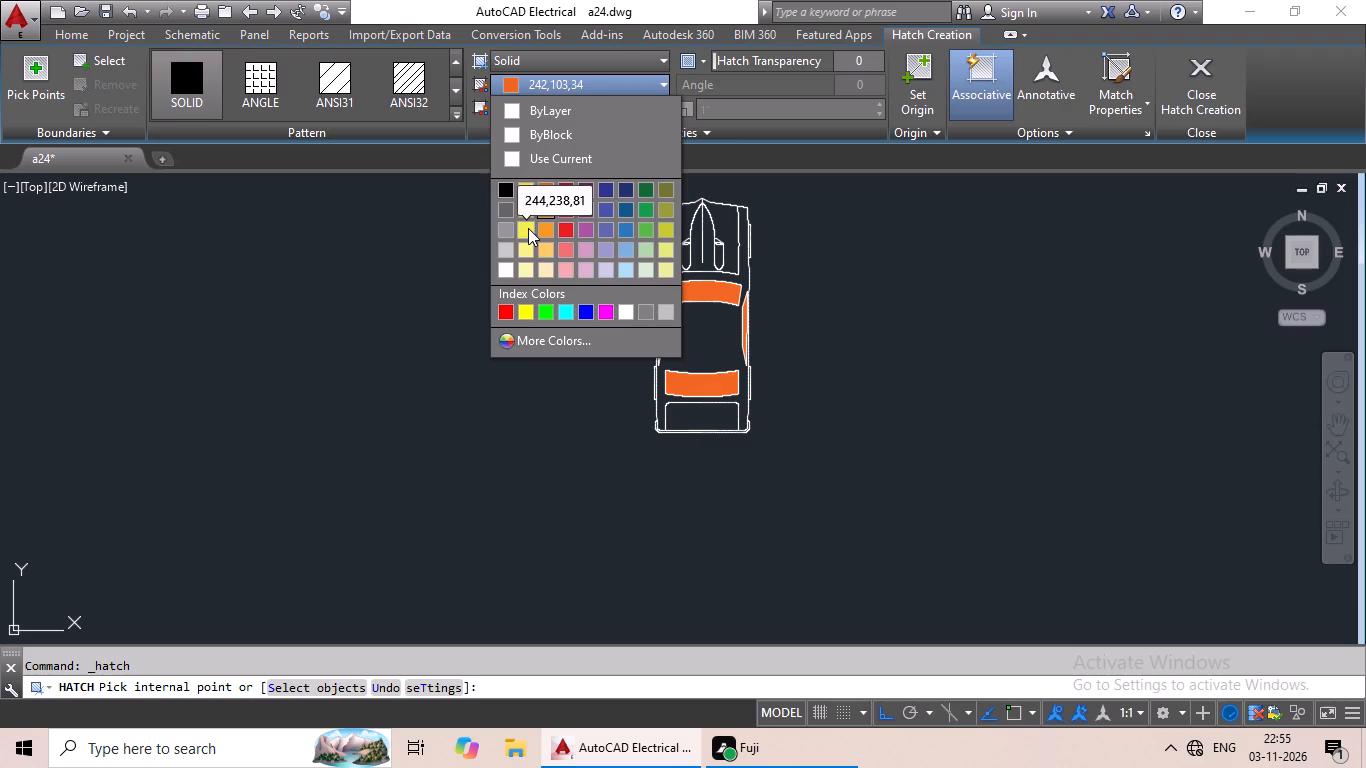
pyautogui.click(679, 333)
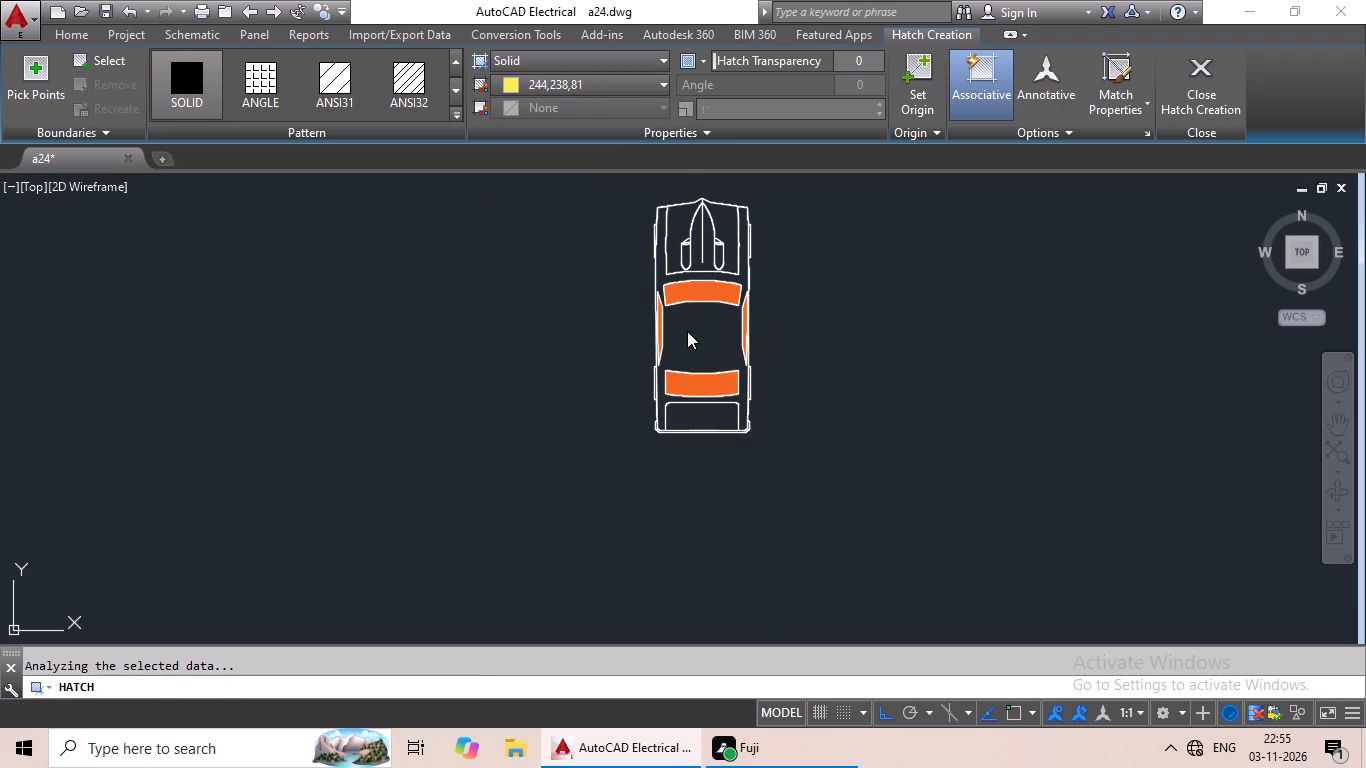
pyautogui.press('Escape')
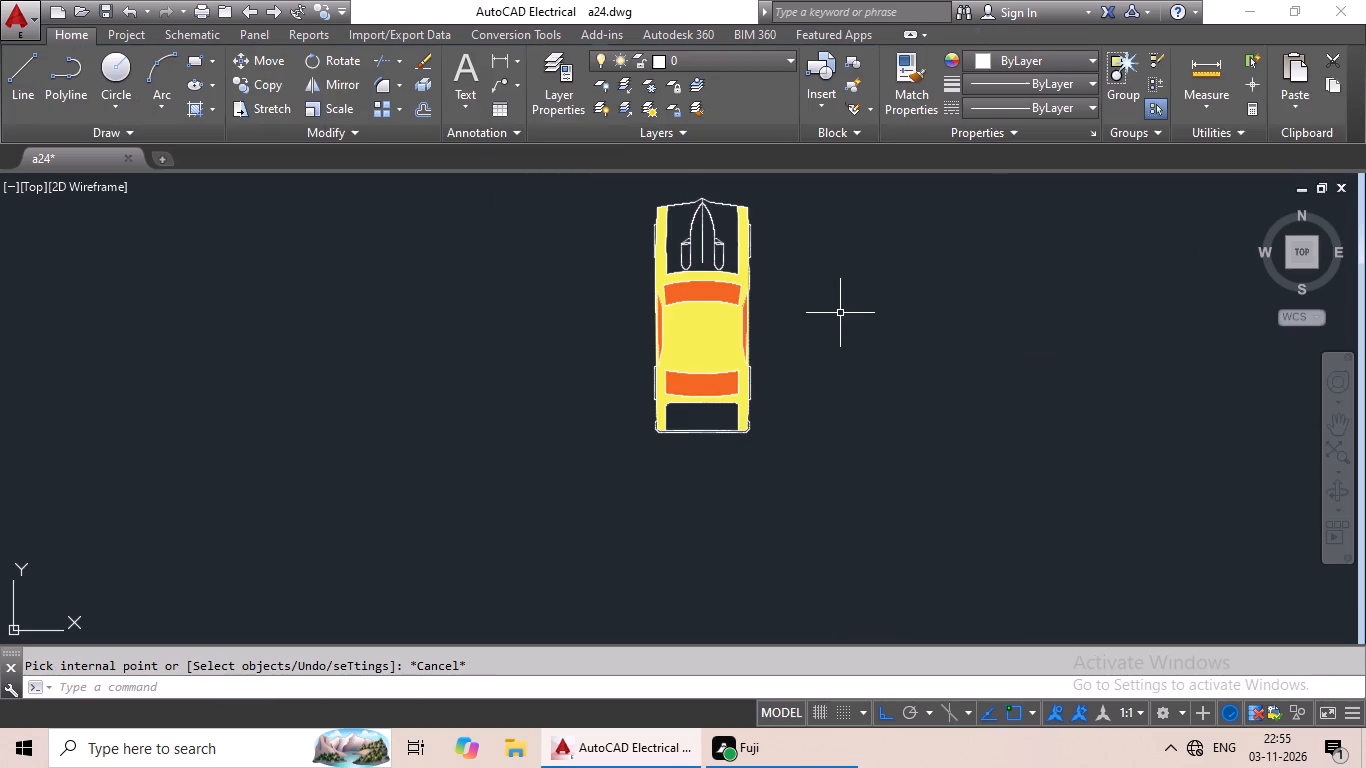
# Fill the car's hood panel and rear deck panel with a solid hatch in blue 39,118,187.
pyautogui.moveTo(836, 315); pyautogui.dragTo(712, 333, button='middle')
pyautogui.middleClick(712, 333)
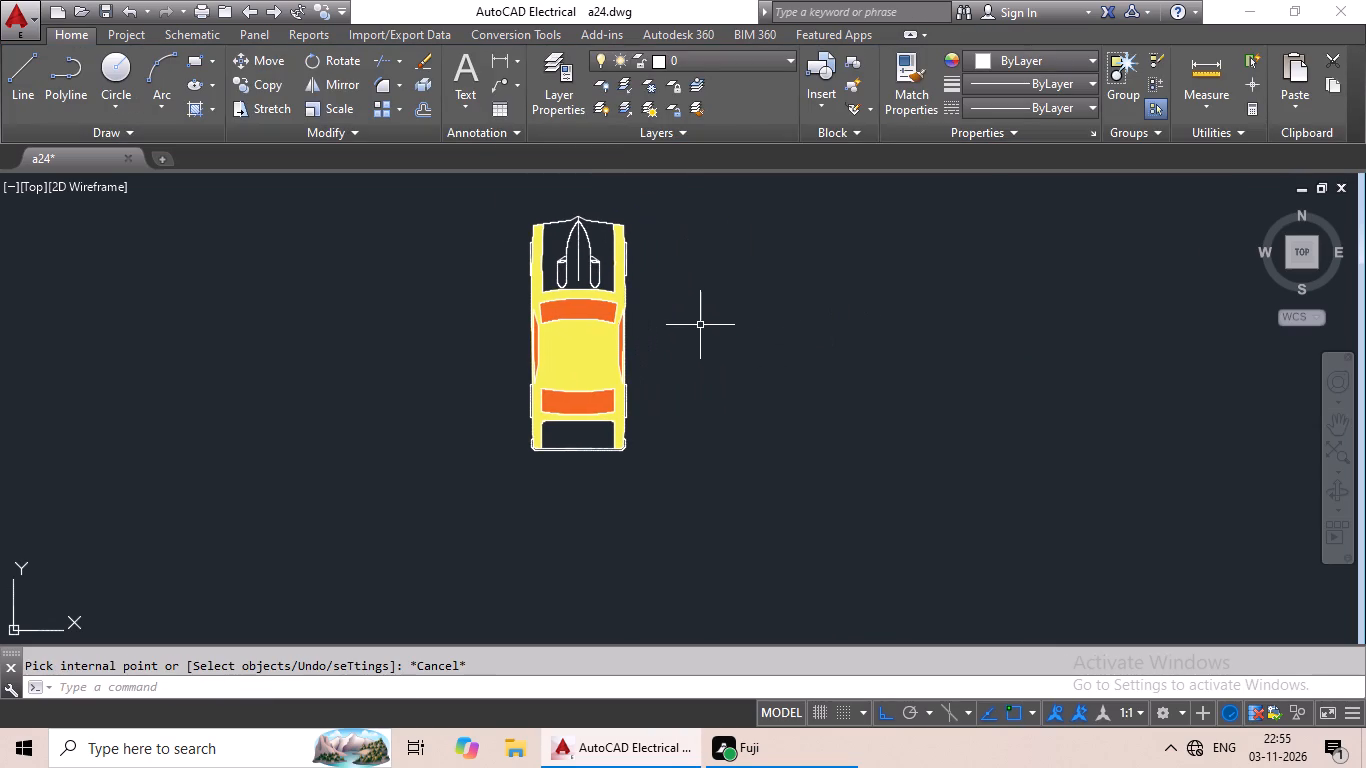
pyautogui.click(202, 110)
pyautogui.click(522, 89)
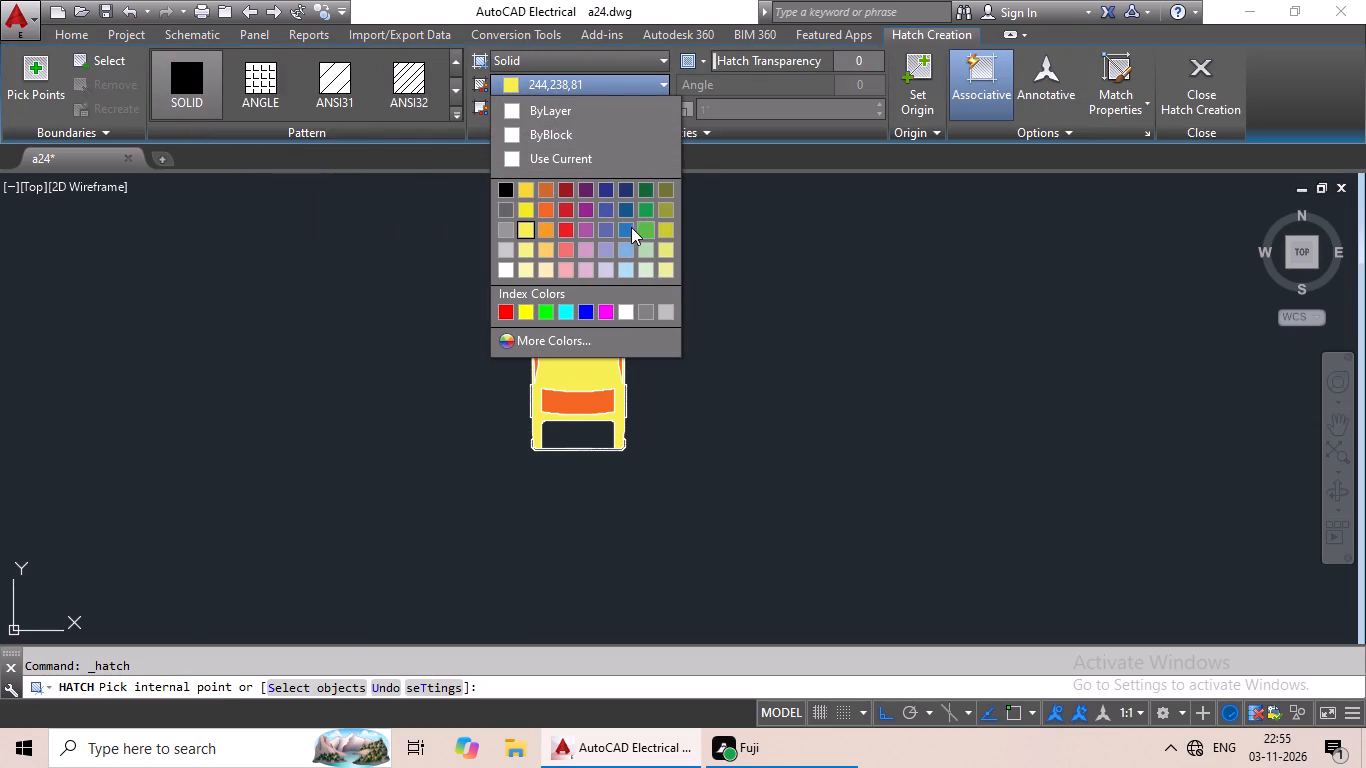
pyautogui.click(625, 228)
pyautogui.click(584, 256)
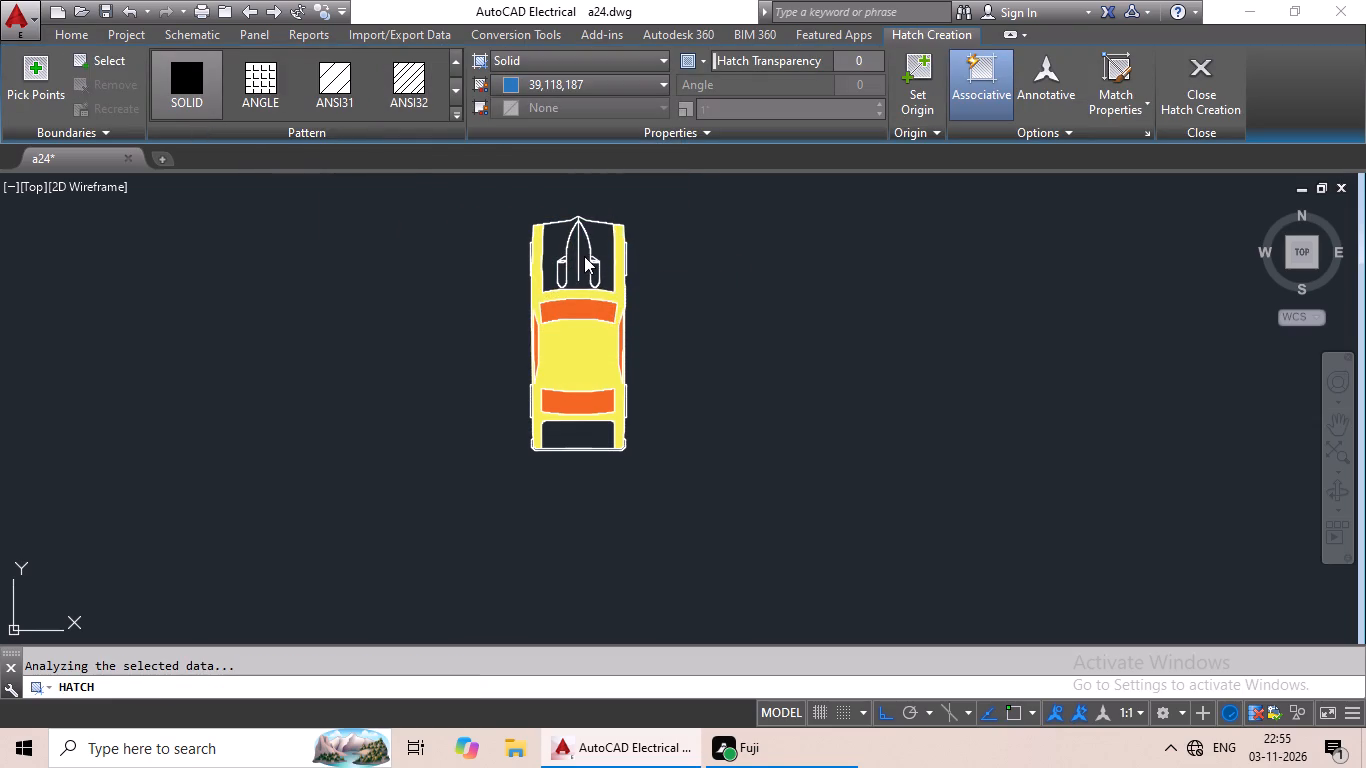
pyautogui.click(578, 438)
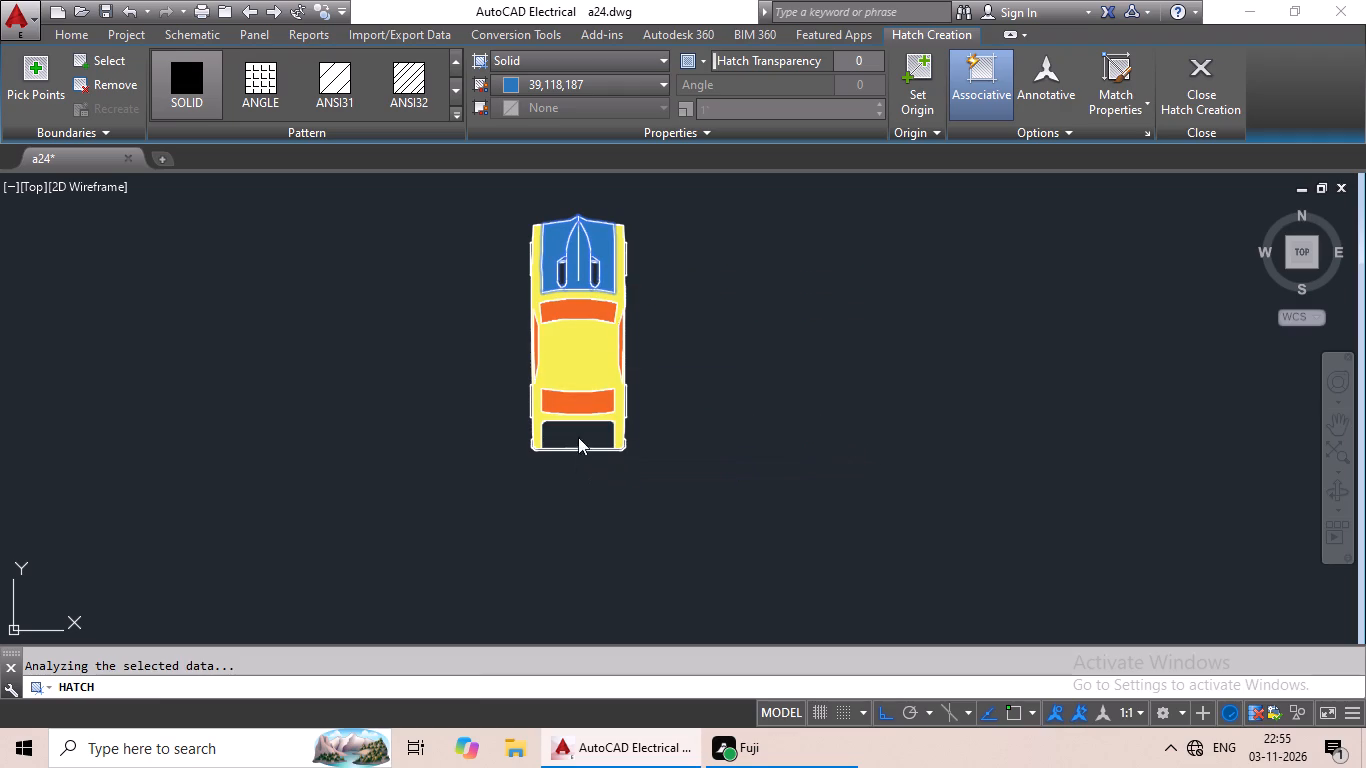
# Fill the rear wheels on both sides of the car with the same blue solid hatch.
pyautogui.scroll(3, 637, 406)
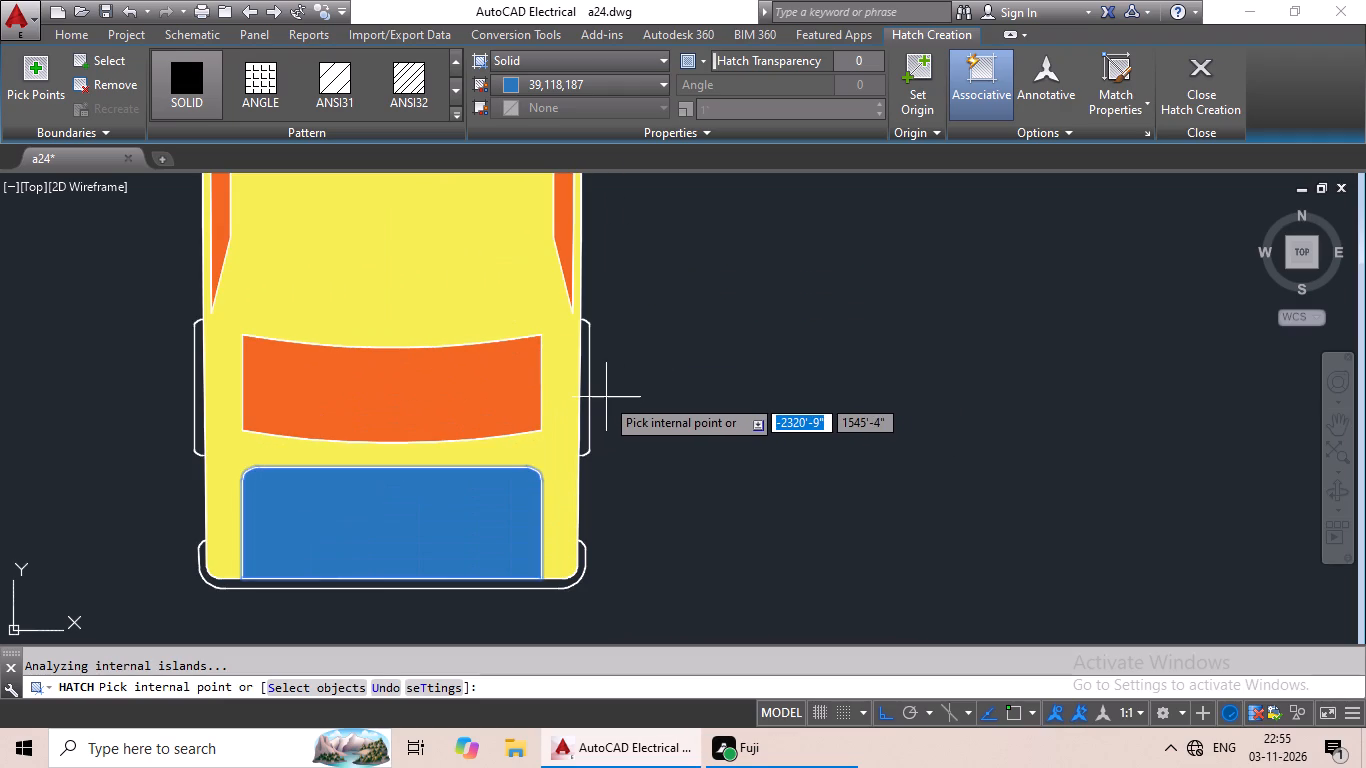
pyautogui.click(588, 399)
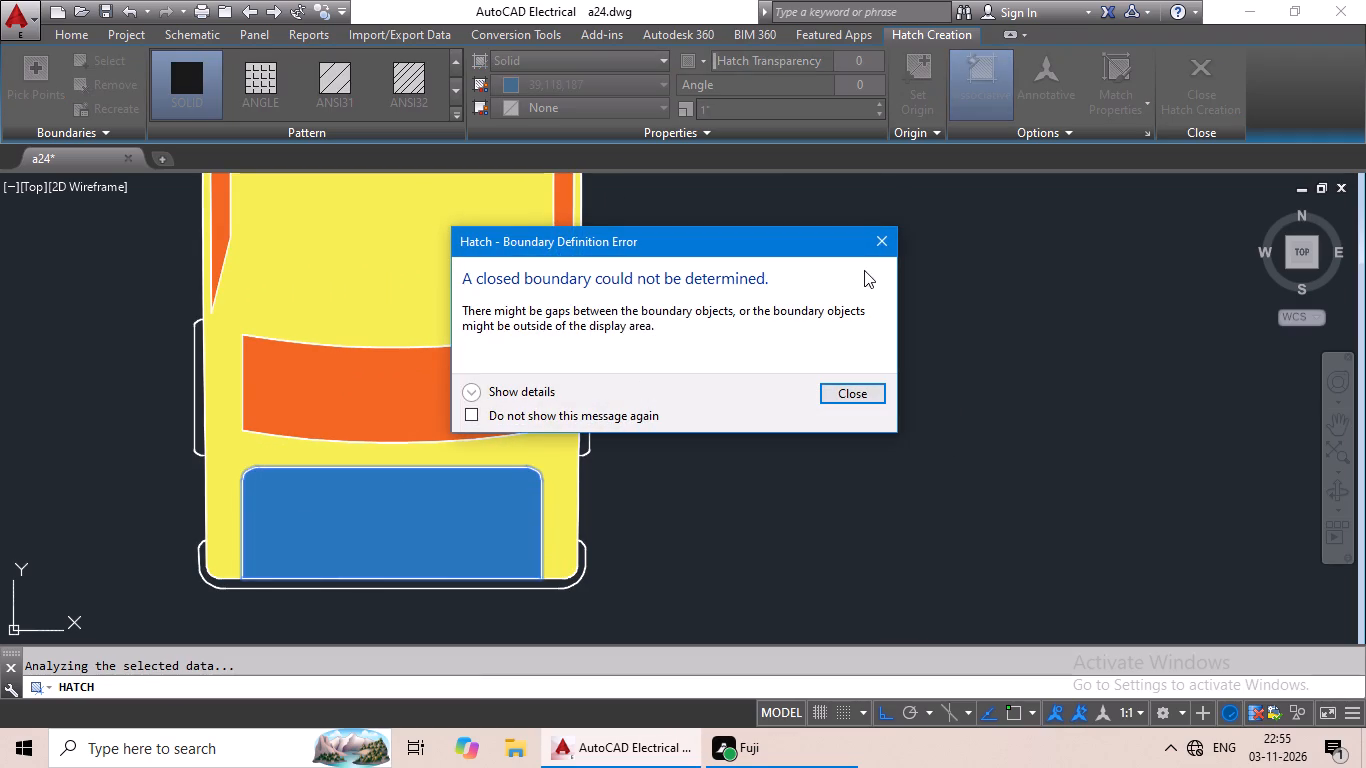
pyautogui.click(886, 242)
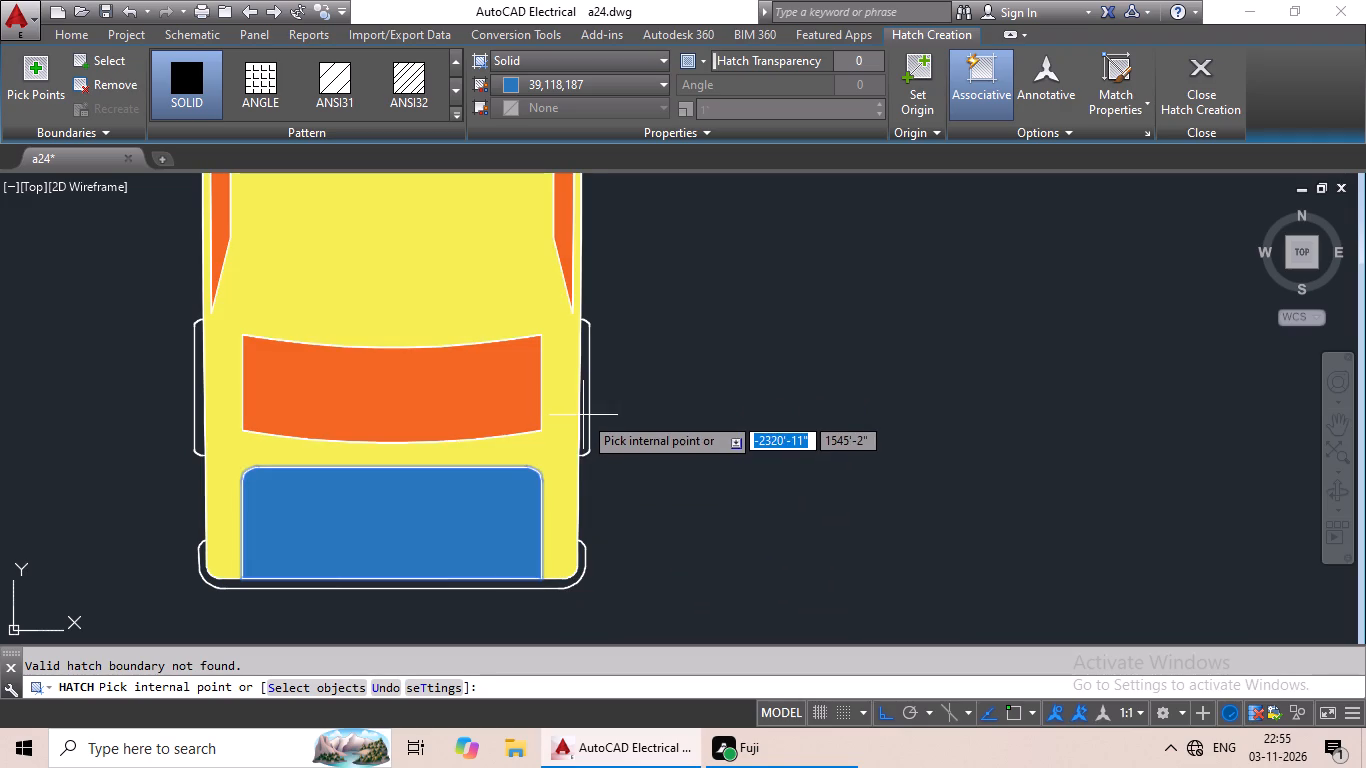
pyautogui.click(583, 415)
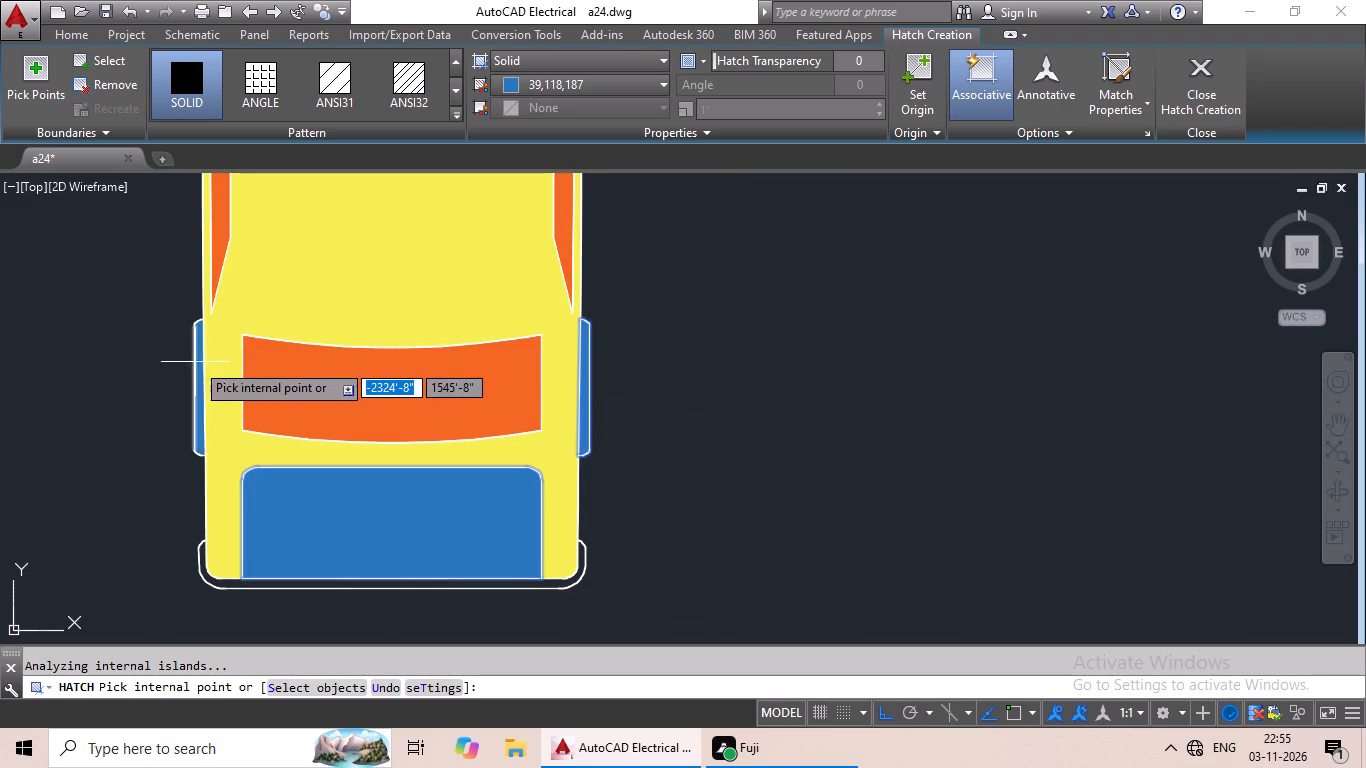
pyautogui.click(201, 364)
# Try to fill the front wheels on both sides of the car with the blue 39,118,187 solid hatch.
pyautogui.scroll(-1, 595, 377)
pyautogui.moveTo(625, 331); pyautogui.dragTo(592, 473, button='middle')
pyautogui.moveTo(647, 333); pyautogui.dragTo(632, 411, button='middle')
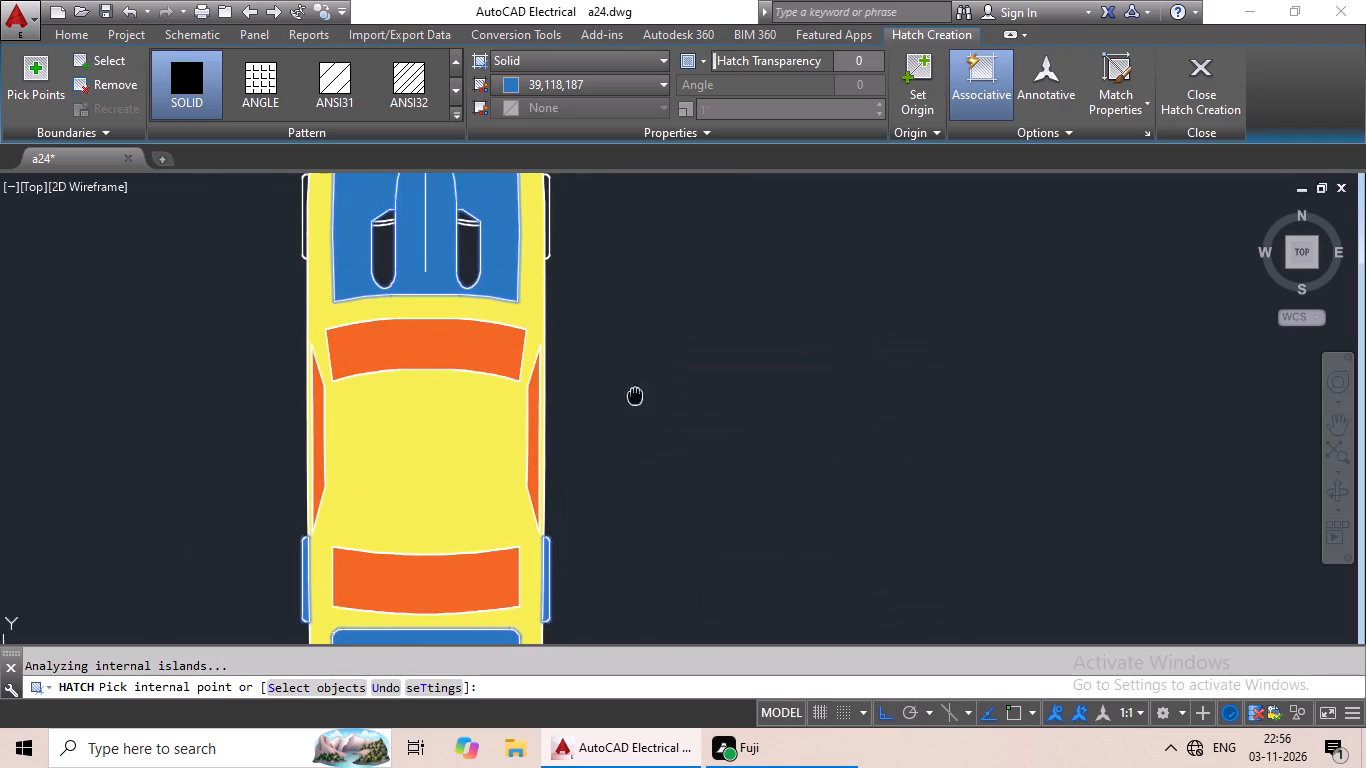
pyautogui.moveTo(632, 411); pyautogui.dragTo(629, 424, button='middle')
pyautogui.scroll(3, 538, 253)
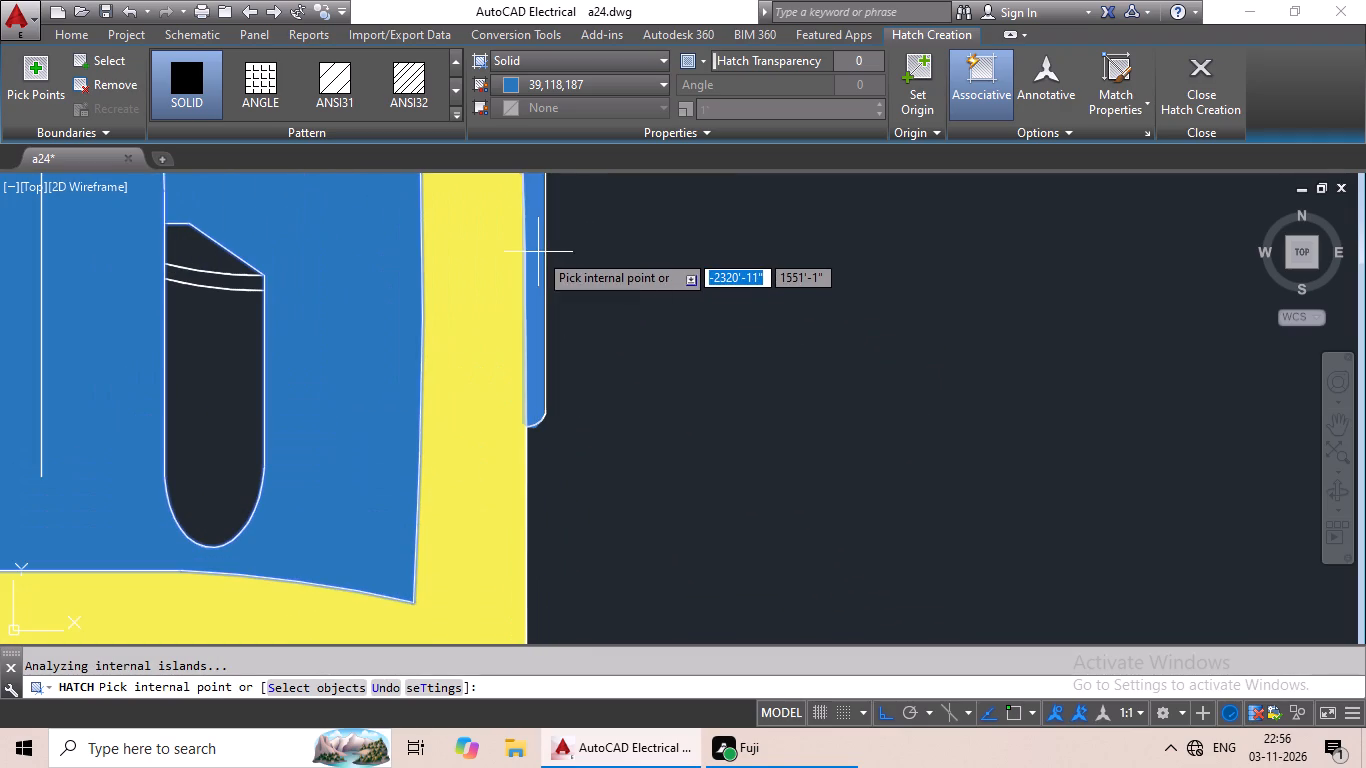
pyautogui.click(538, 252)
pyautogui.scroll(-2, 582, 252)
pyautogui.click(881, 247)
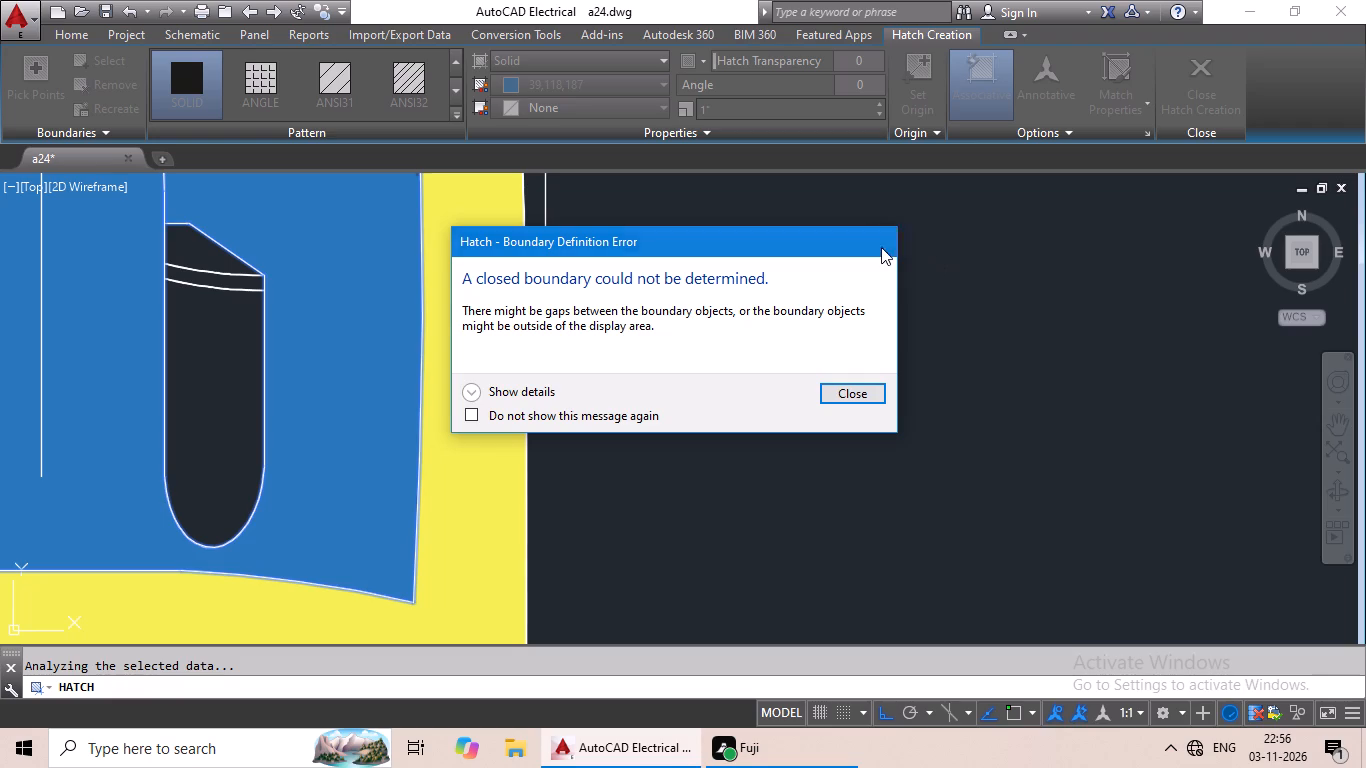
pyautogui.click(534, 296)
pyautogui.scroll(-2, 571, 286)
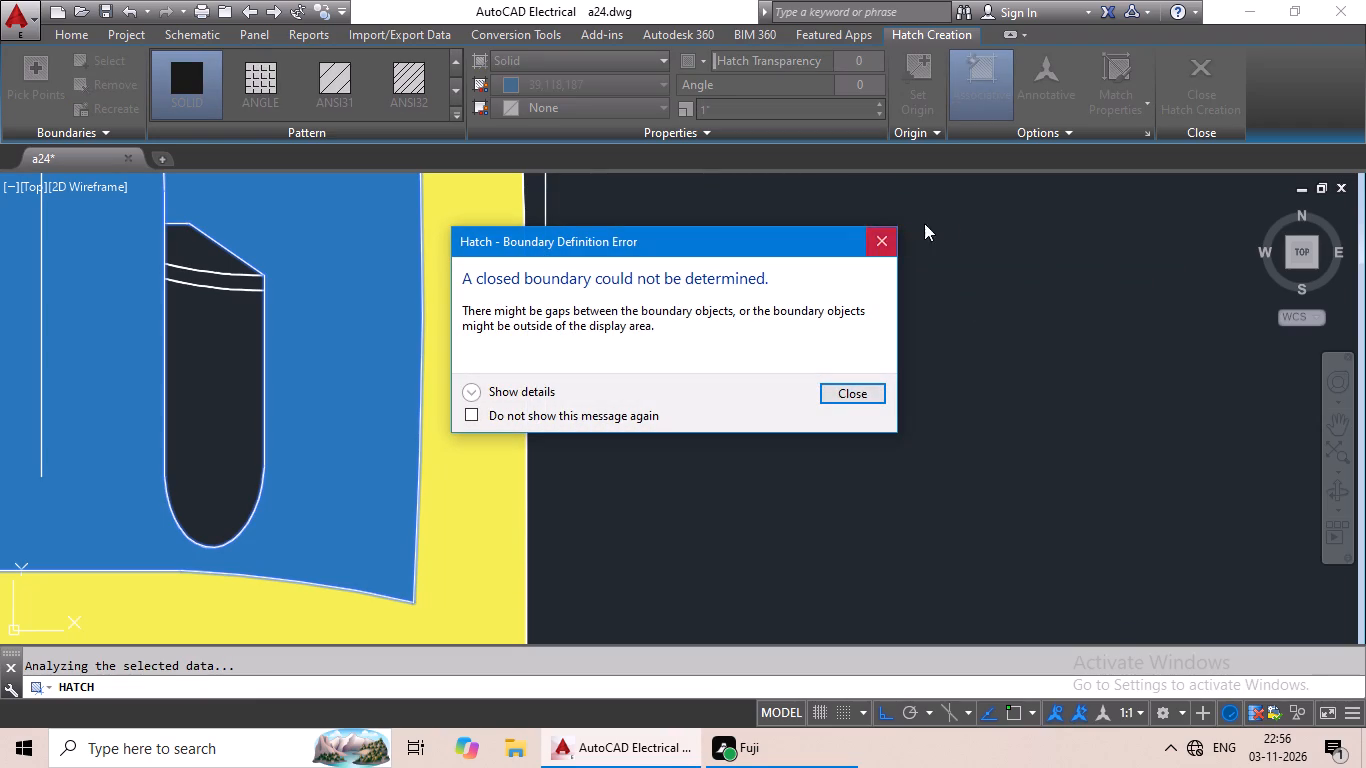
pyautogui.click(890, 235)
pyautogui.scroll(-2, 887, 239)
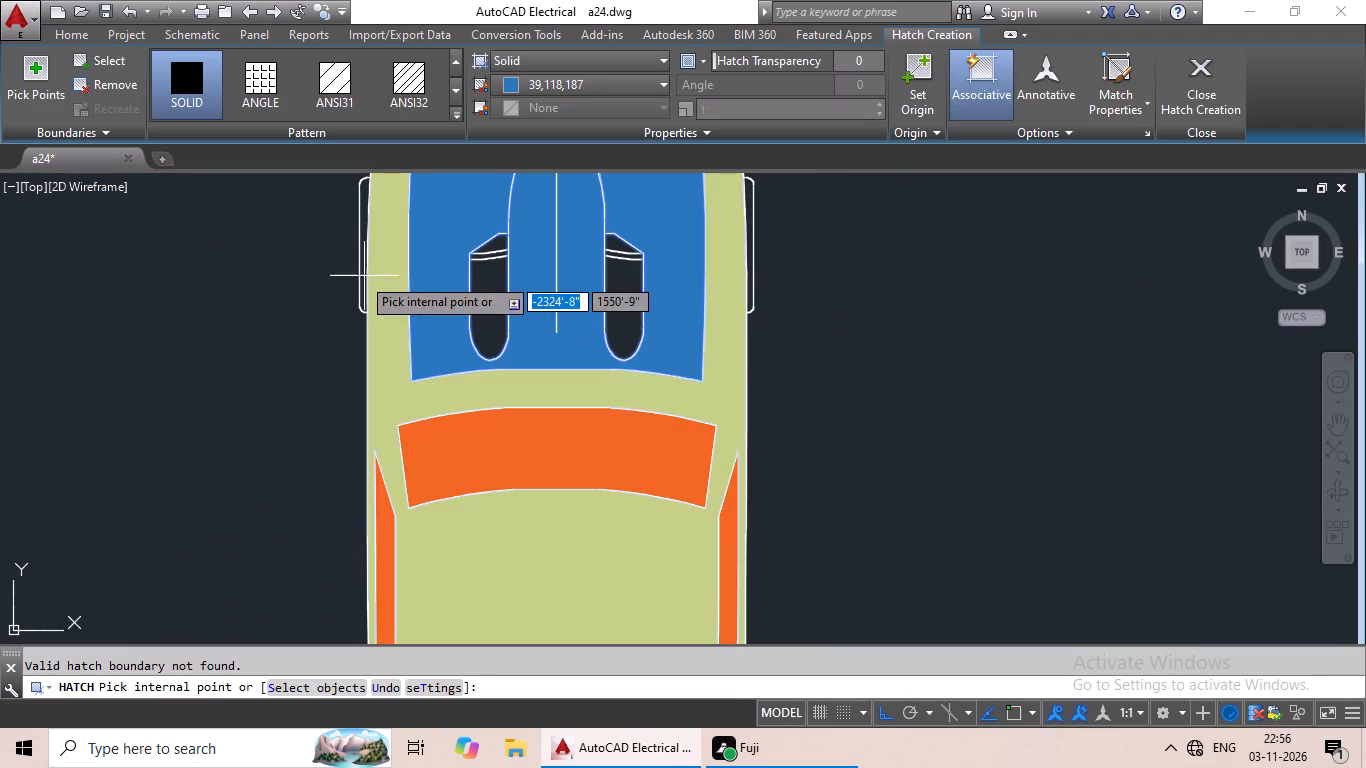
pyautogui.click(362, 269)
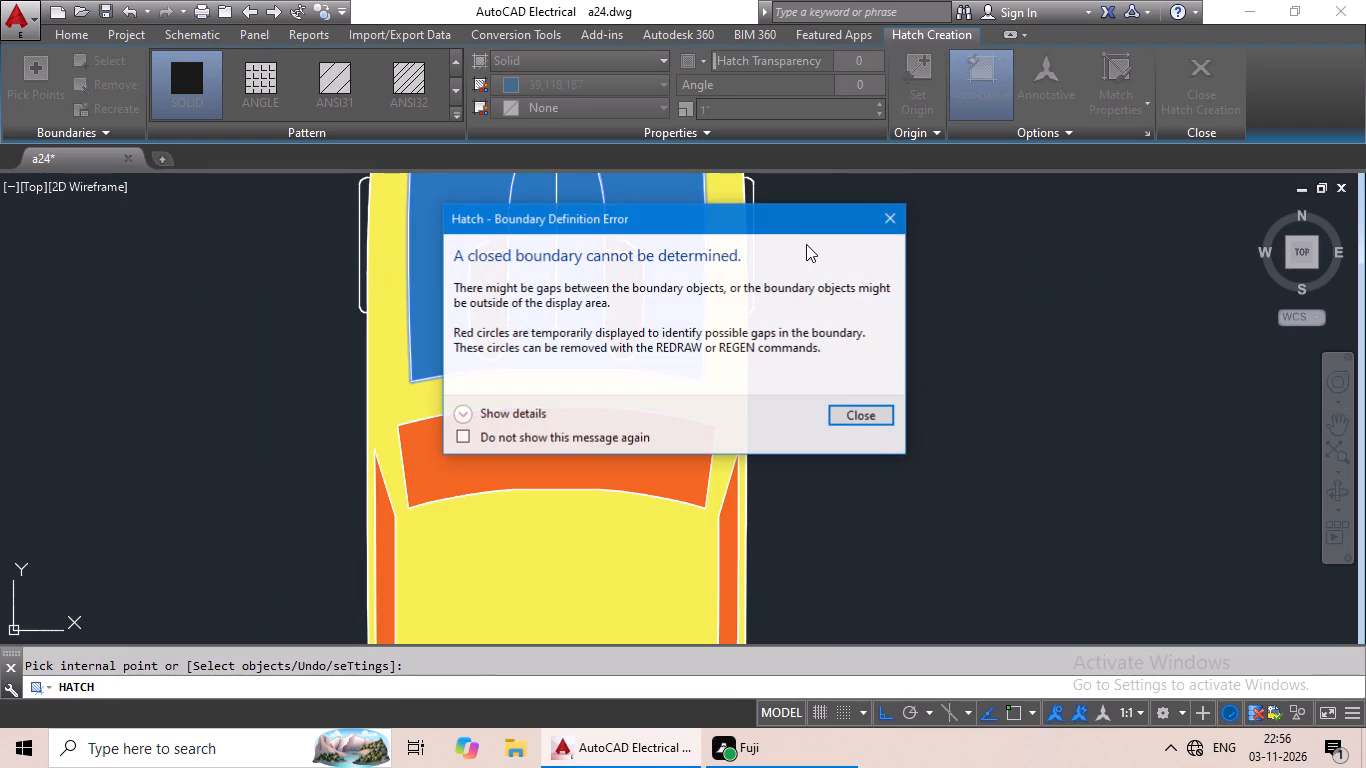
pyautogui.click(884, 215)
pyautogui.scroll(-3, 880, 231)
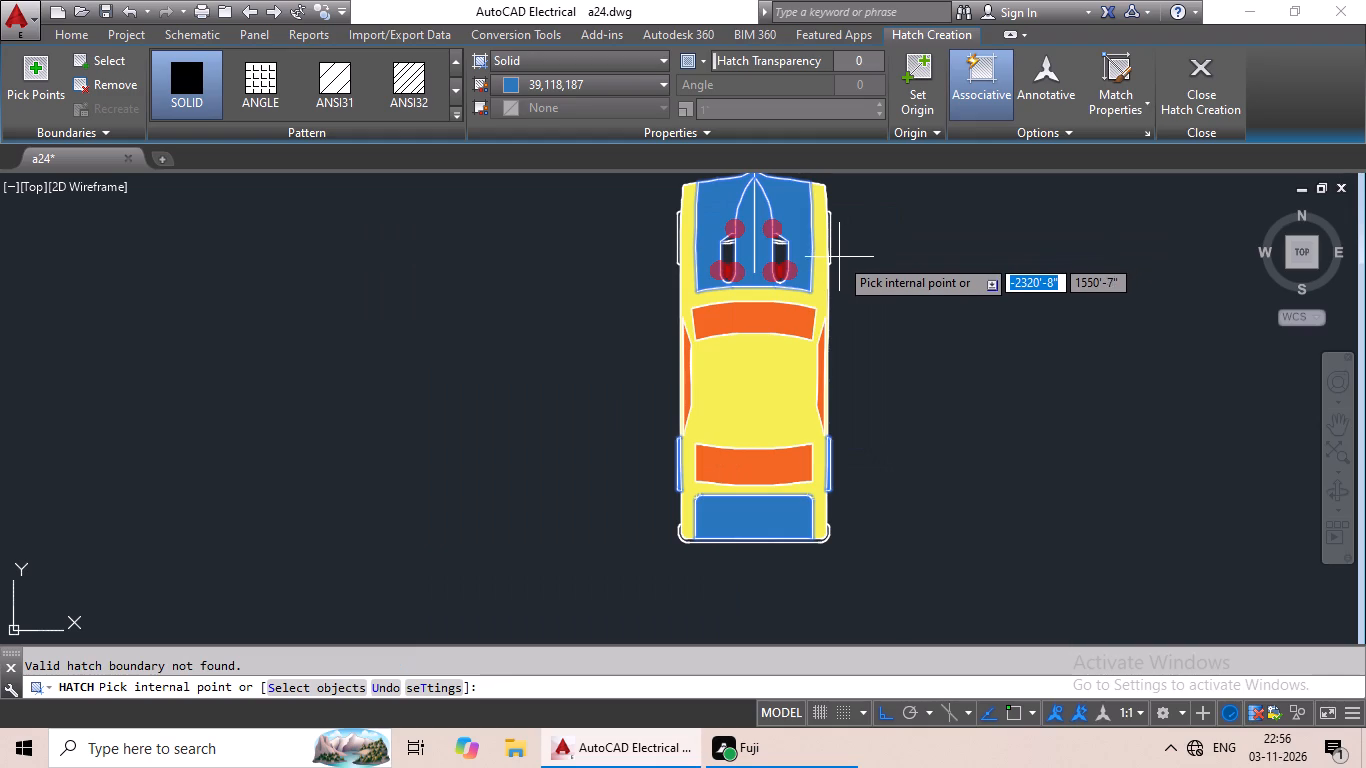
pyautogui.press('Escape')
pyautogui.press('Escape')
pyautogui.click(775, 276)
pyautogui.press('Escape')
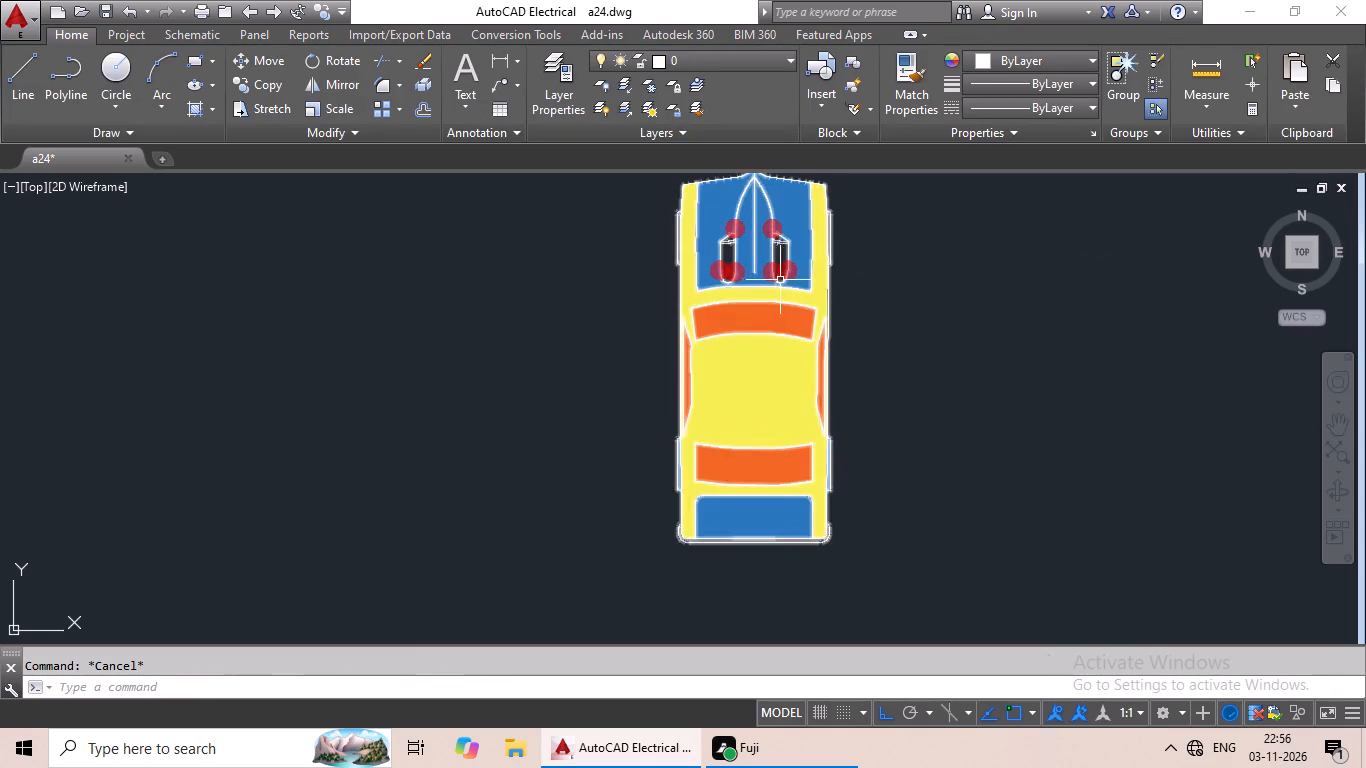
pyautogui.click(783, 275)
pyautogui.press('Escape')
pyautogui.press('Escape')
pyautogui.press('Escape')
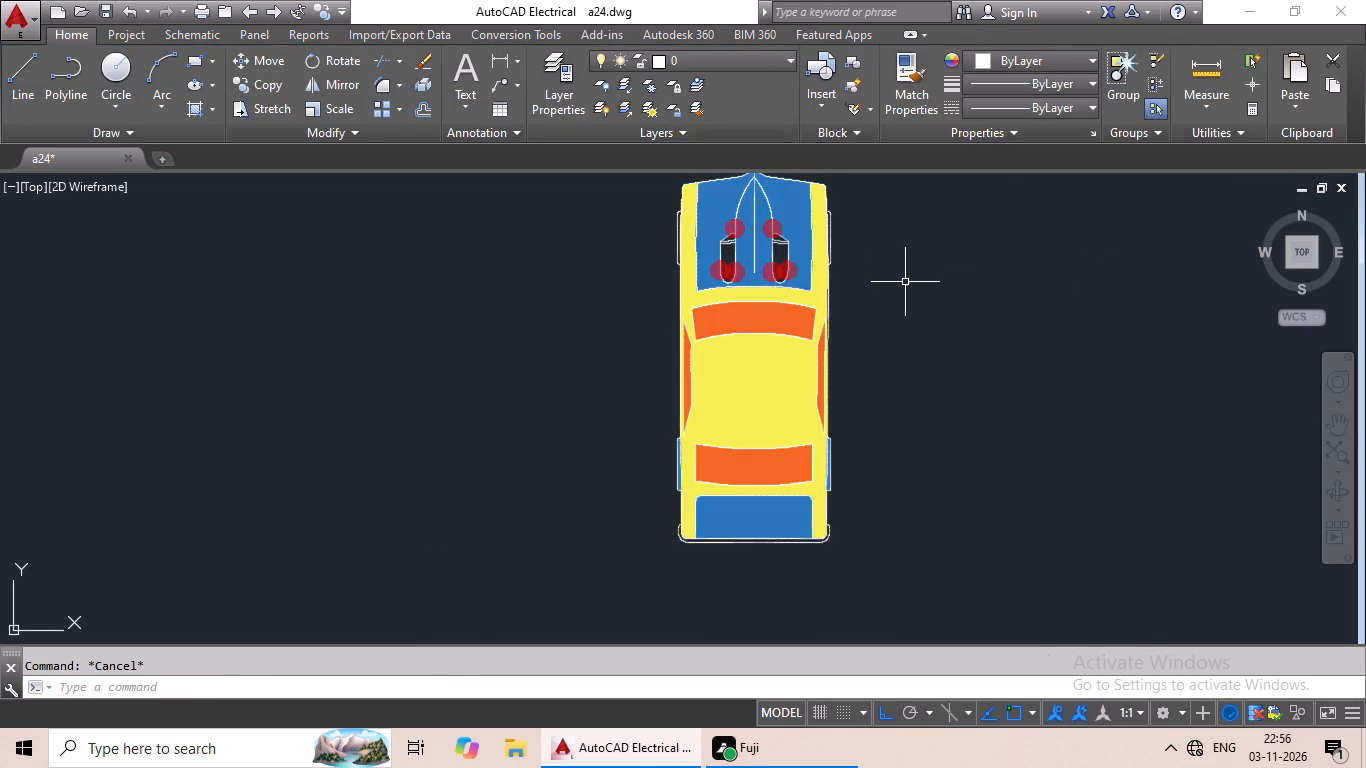
# Undo the car's blue, yellow and orange solid hatches, back to its plain outline.
pyautogui.hotkey('ctrl', 'z')
pyautogui.hotkey('ctrl', 'z')
pyautogui.hotkey('ctrl', 'z')
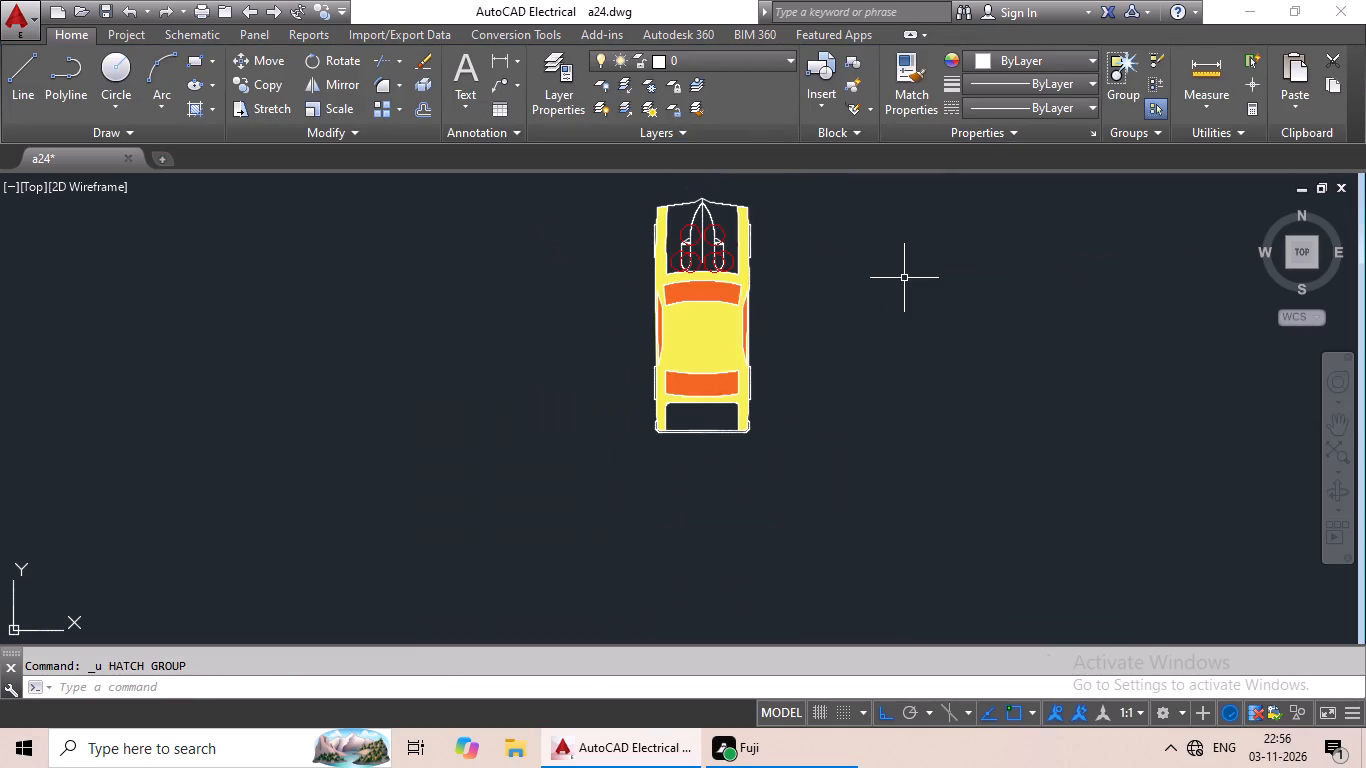
pyautogui.hotkey('ctrl', 'z')
pyautogui.hotkey('ctrl', 'z')
pyautogui.hotkey('ctrl', 'z')
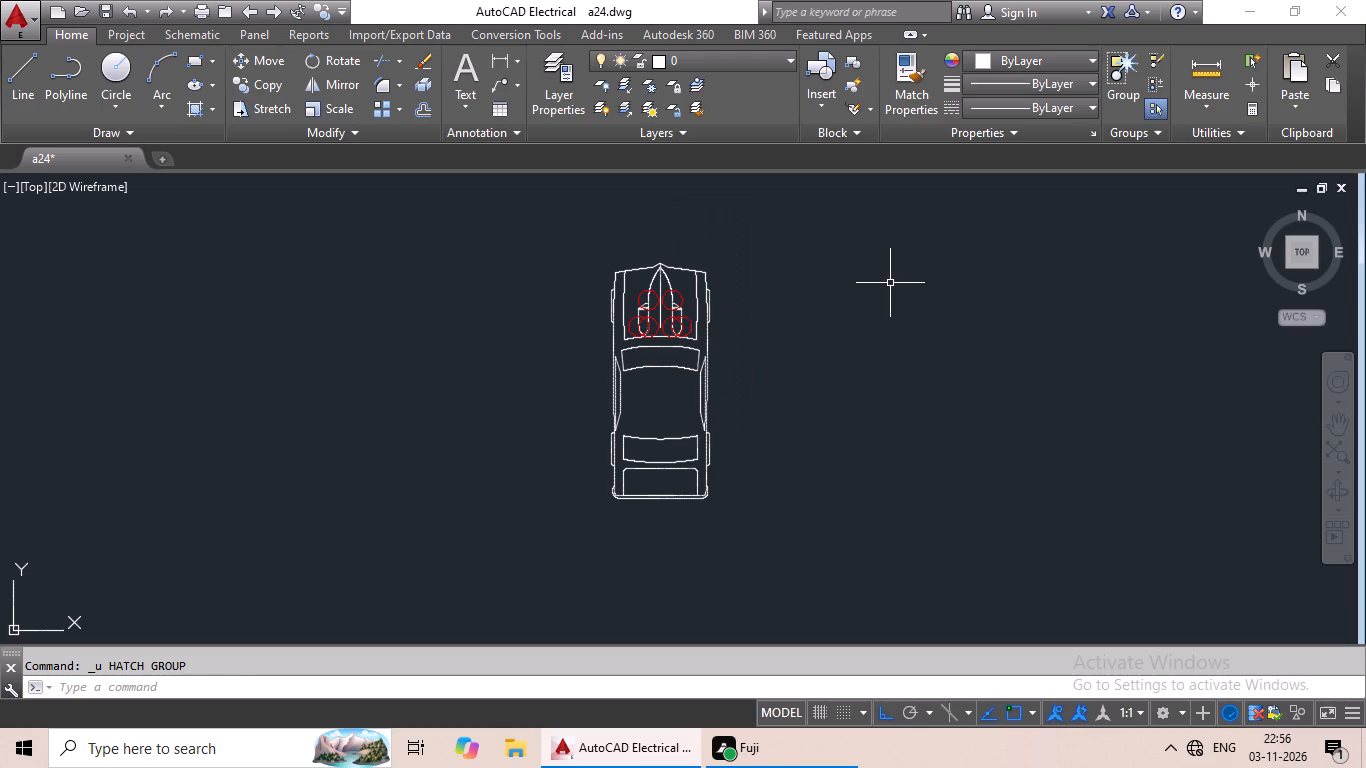
pyautogui.press('z')
pyautogui.press('z')
pyautogui.press('Escape')
pyautogui.press('Escape')
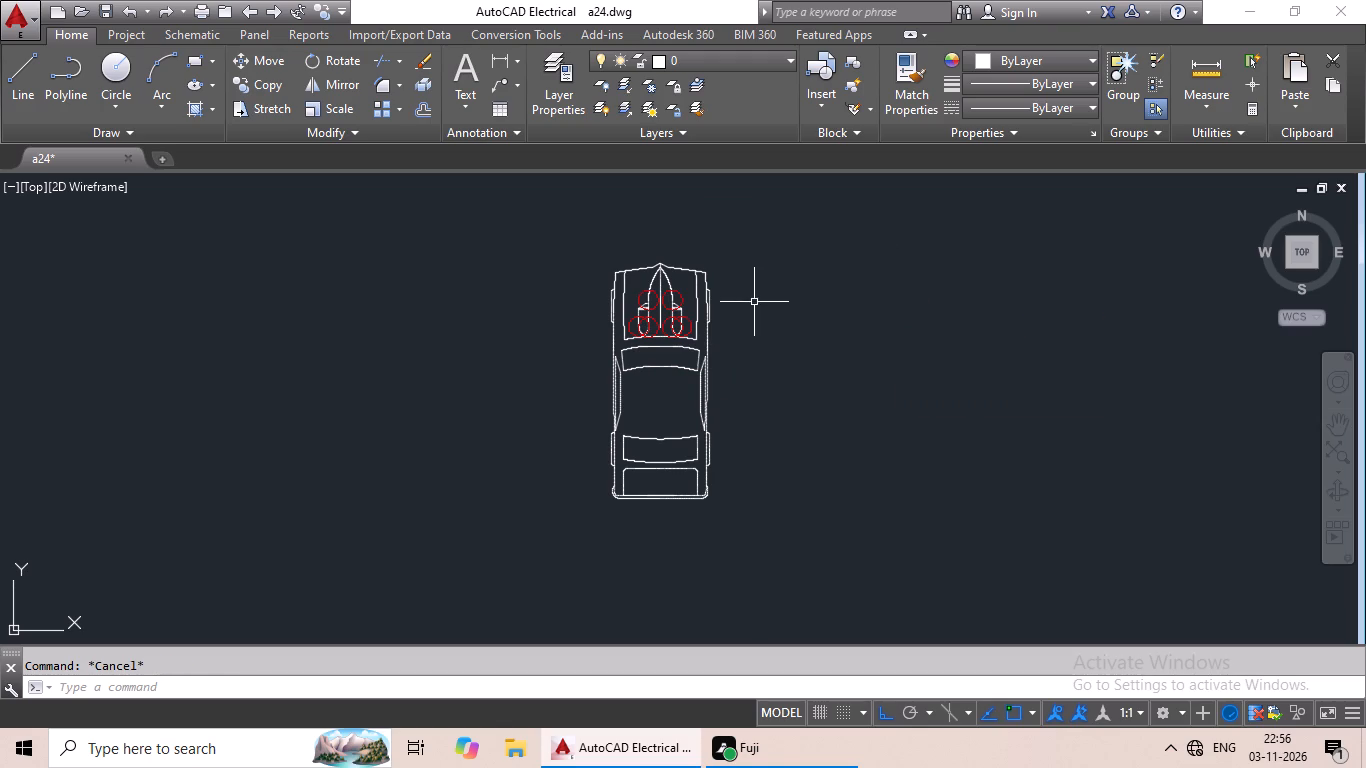
pyautogui.press('Escape')
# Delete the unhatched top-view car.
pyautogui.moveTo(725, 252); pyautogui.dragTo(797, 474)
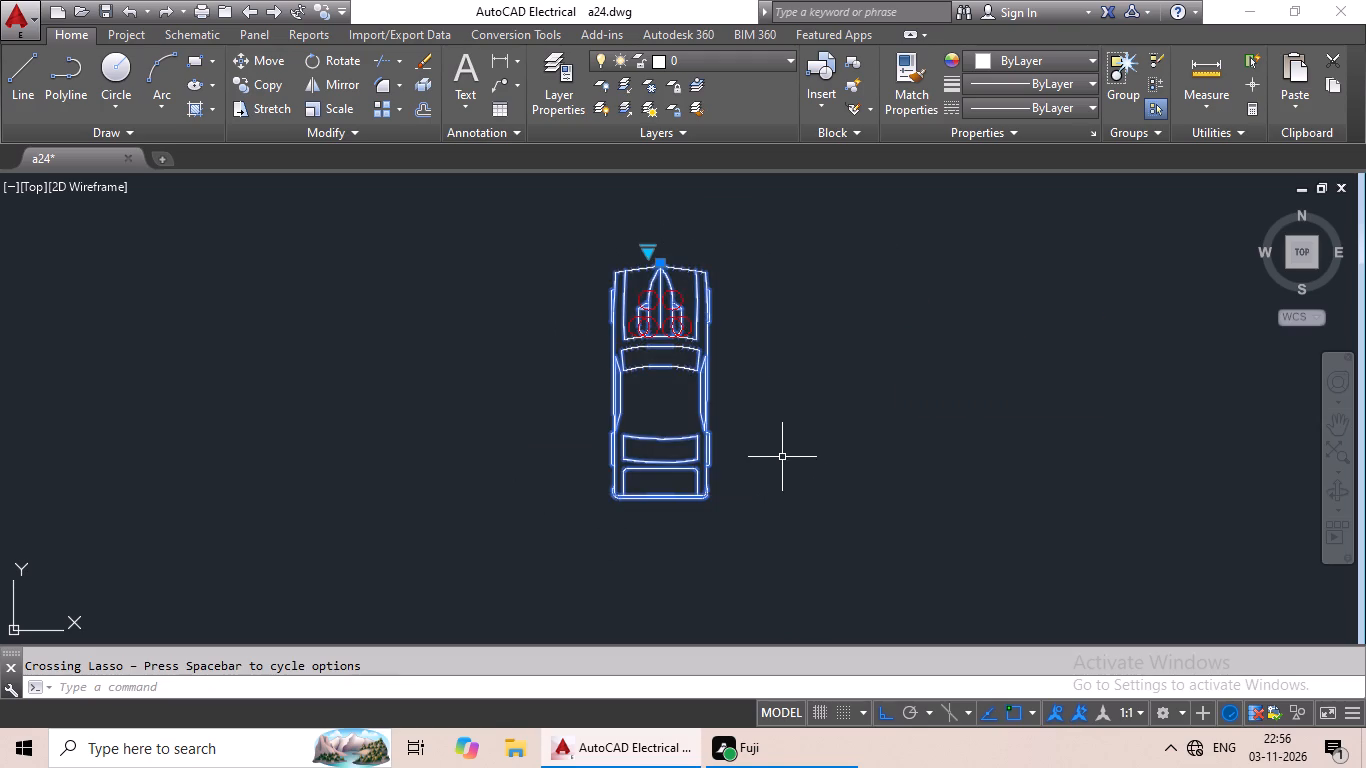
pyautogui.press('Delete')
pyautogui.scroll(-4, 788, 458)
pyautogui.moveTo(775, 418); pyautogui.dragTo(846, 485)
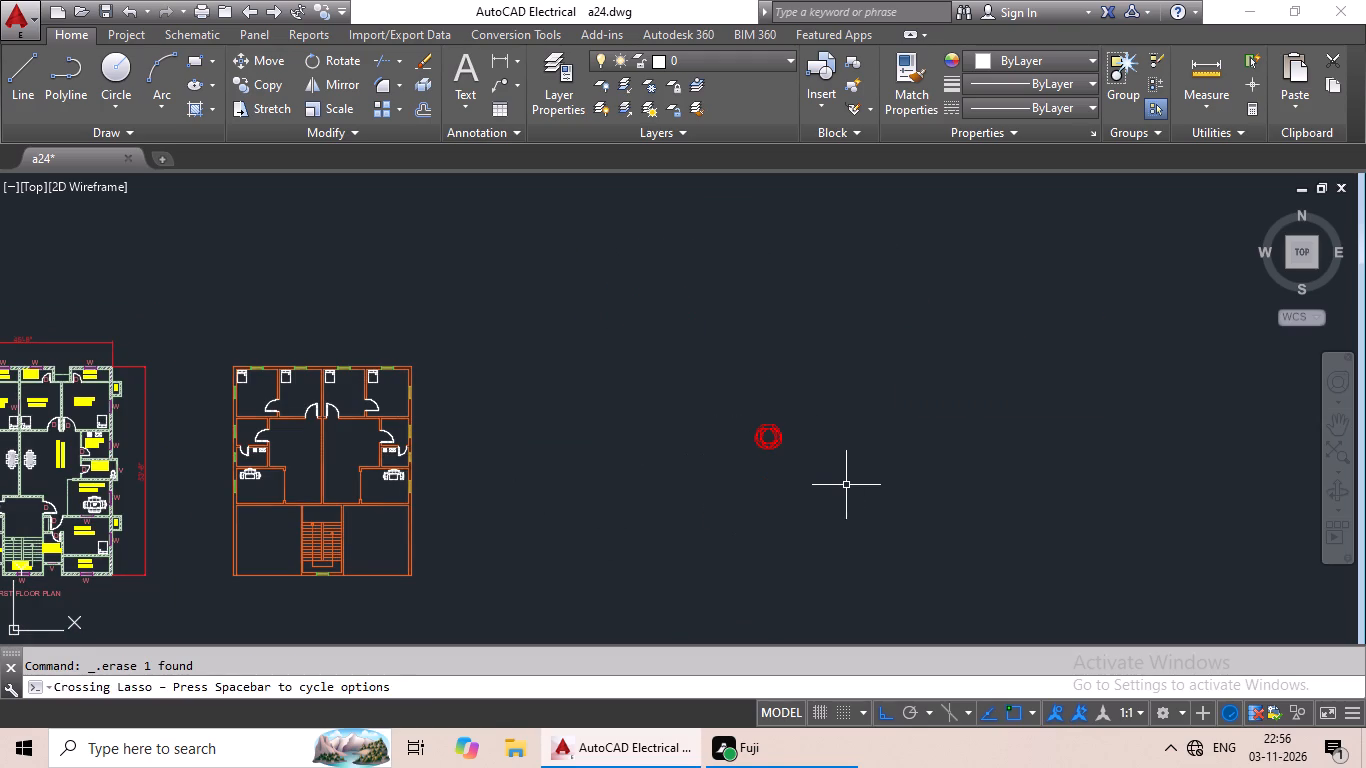
# Undo the deletion and the preceding car operations, back to the plan without the car.
pyautogui.hotkey('ctrl', 'z')
pyautogui.hotkey('ctrl', 'z')
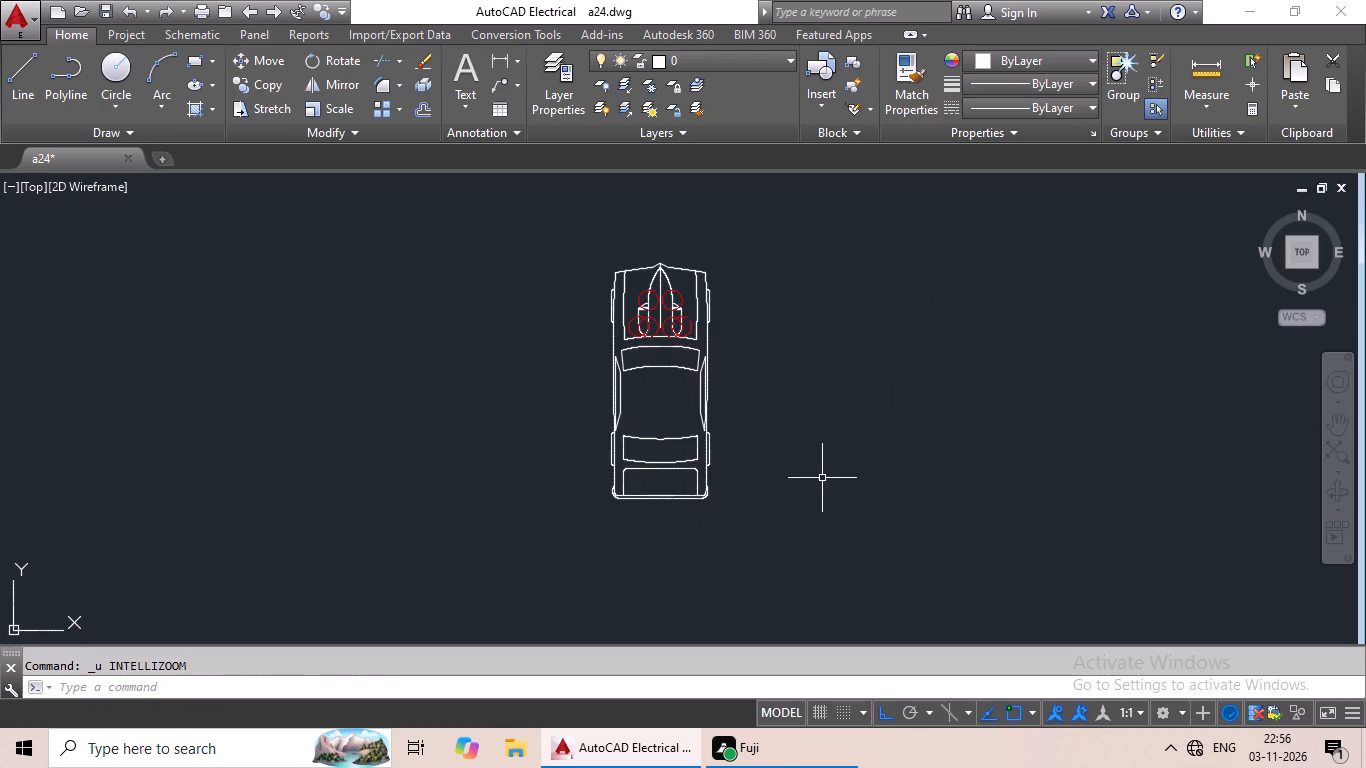
pyautogui.hotkey('ctrl', 'z')
pyautogui.hotkey('ctrl', 'z')
pyautogui.hotkey('ctrl', 'z')
pyautogui.hotkey('ctrl', 'z')
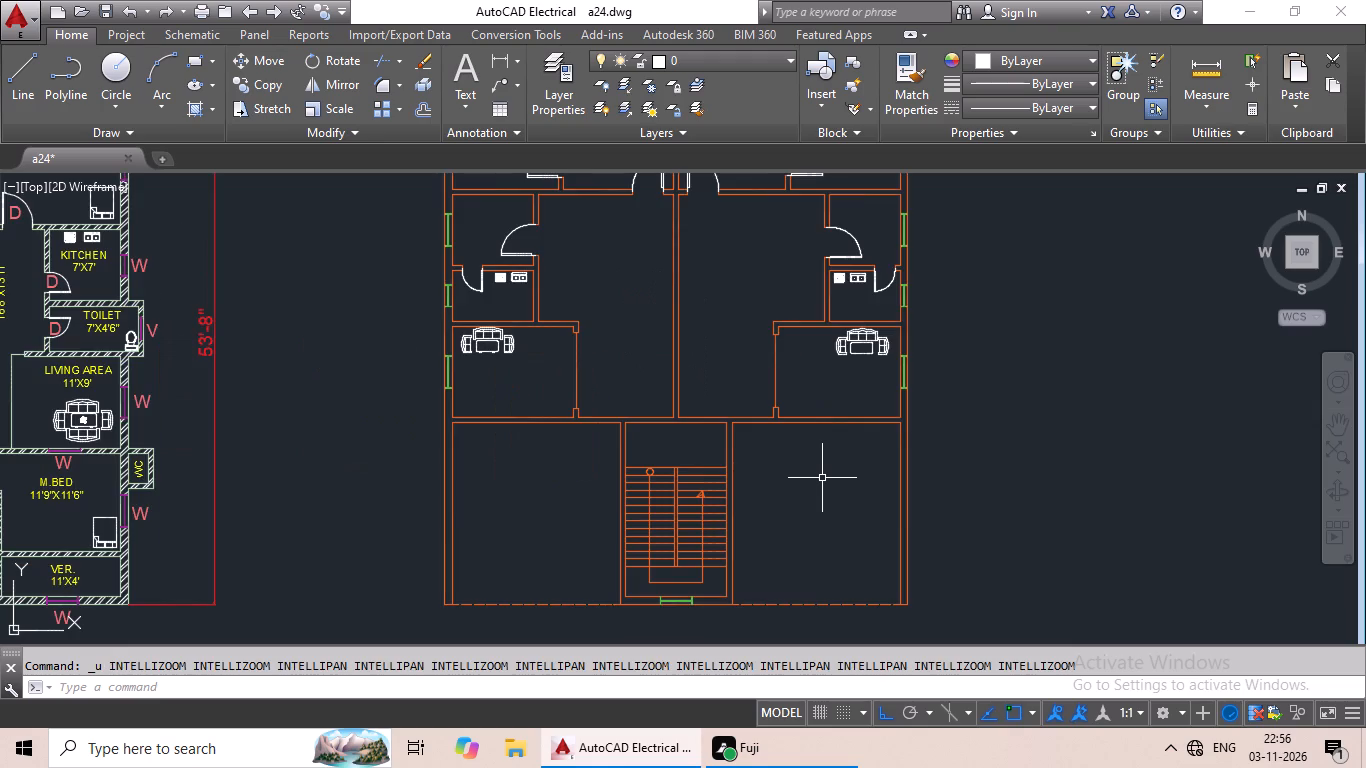
pyautogui.keyDown('ctrl'); pyautogui.scroll(-3, 826, 477); pyautogui.keyUp('ctrl')
pyautogui.hotkey('ctrl', 'z')
pyautogui.hotkey('ctrl', 'z')
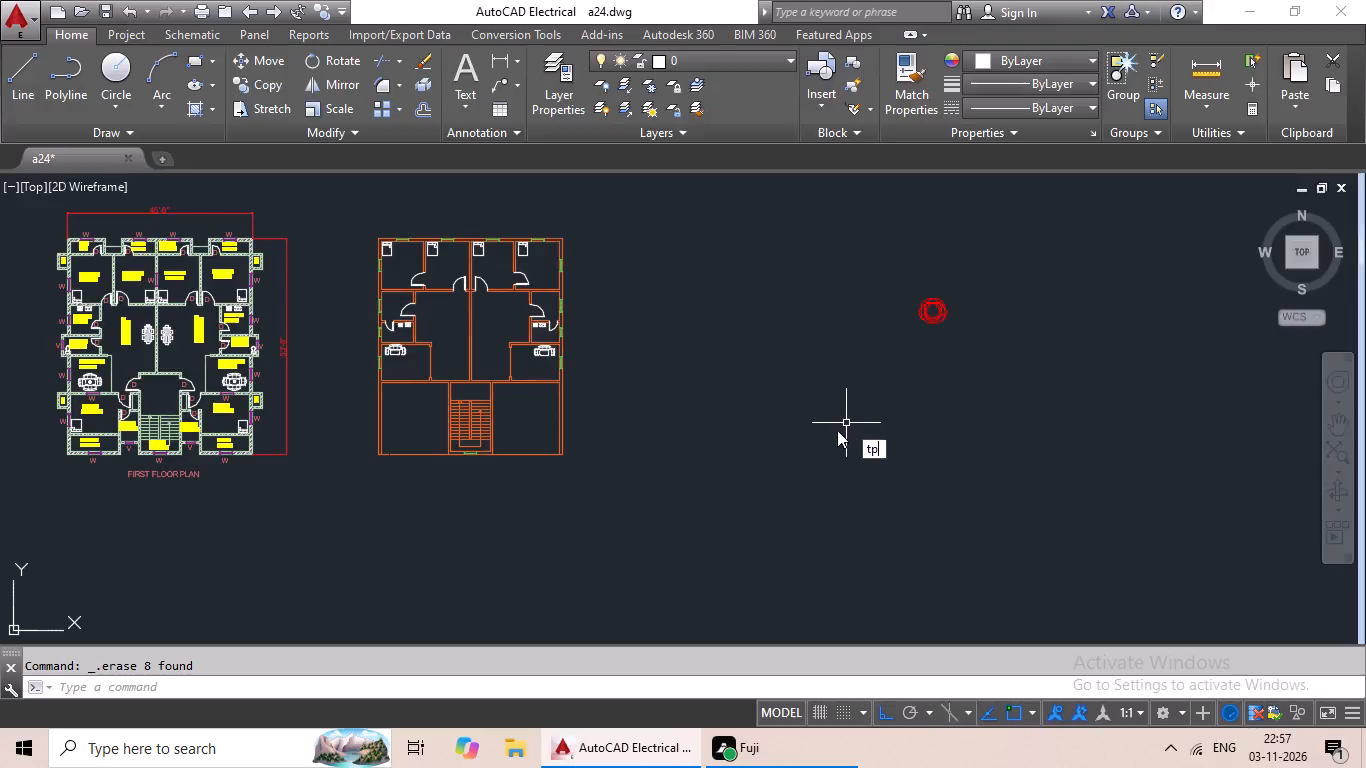
# Insert a Vehicles - Metric block from the architectural tool palette into the empty space east of the plan.
pyautogui.press('space')
pyautogui.press('space')
pyautogui.doubleClick(1196, 339)
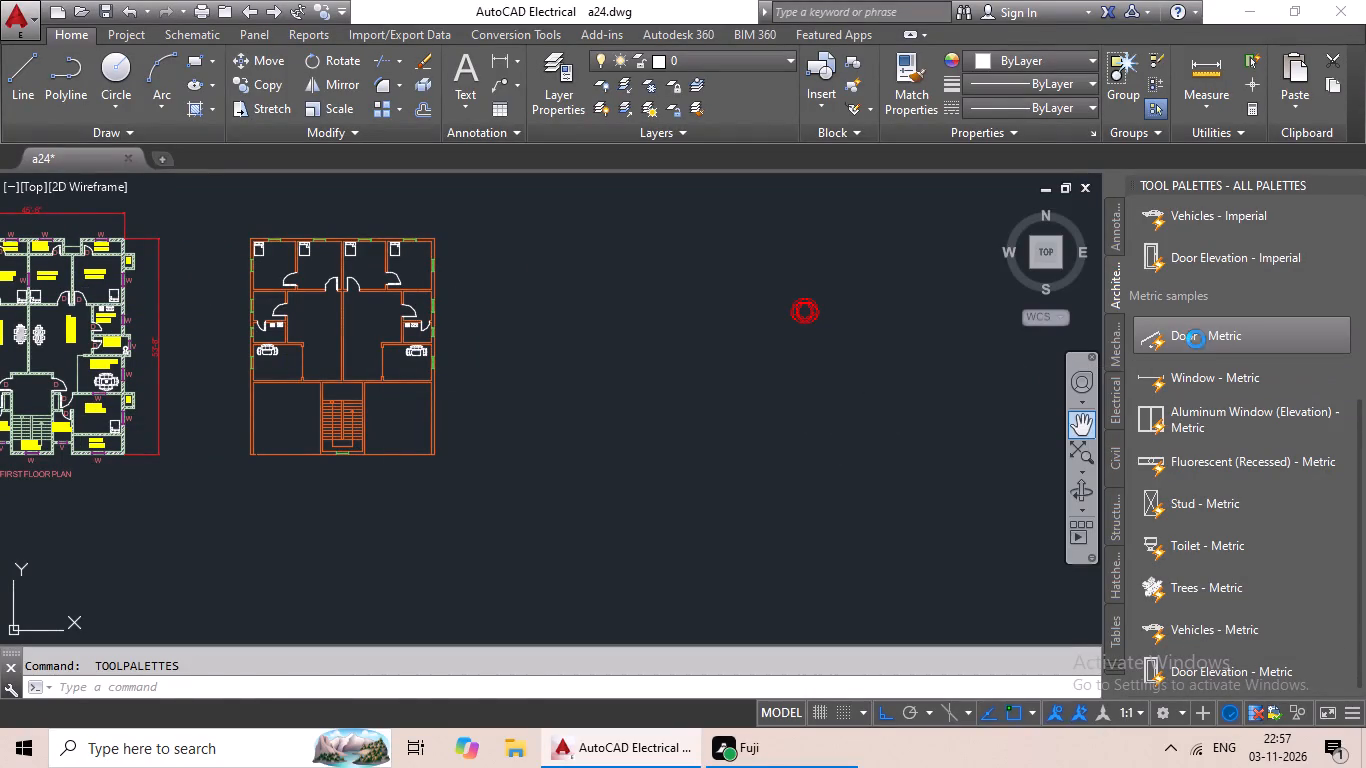
pyautogui.press('Escape')
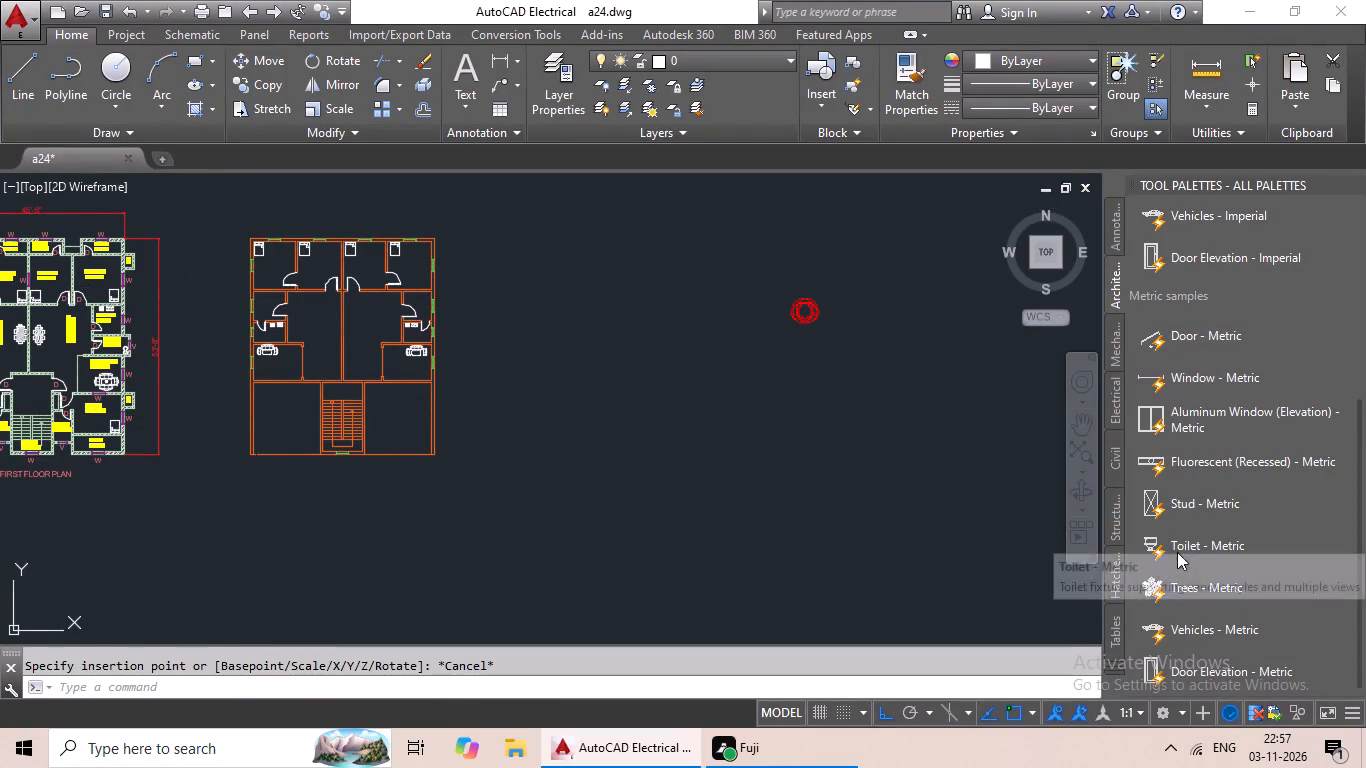
pyautogui.scroll(-1, 1182, 551)
pyautogui.doubleClick(1194, 626)
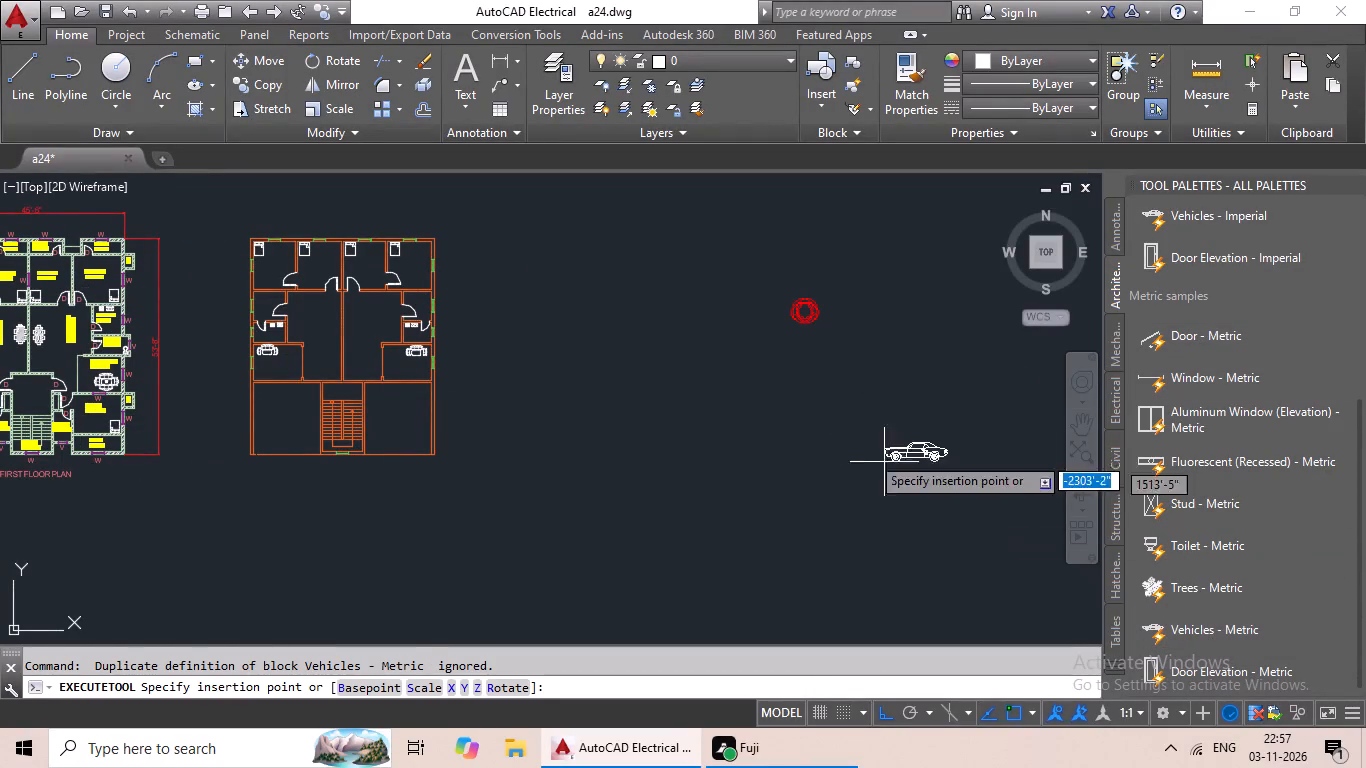
pyautogui.click(757, 418)
pyautogui.scroll(1, 799, 428)
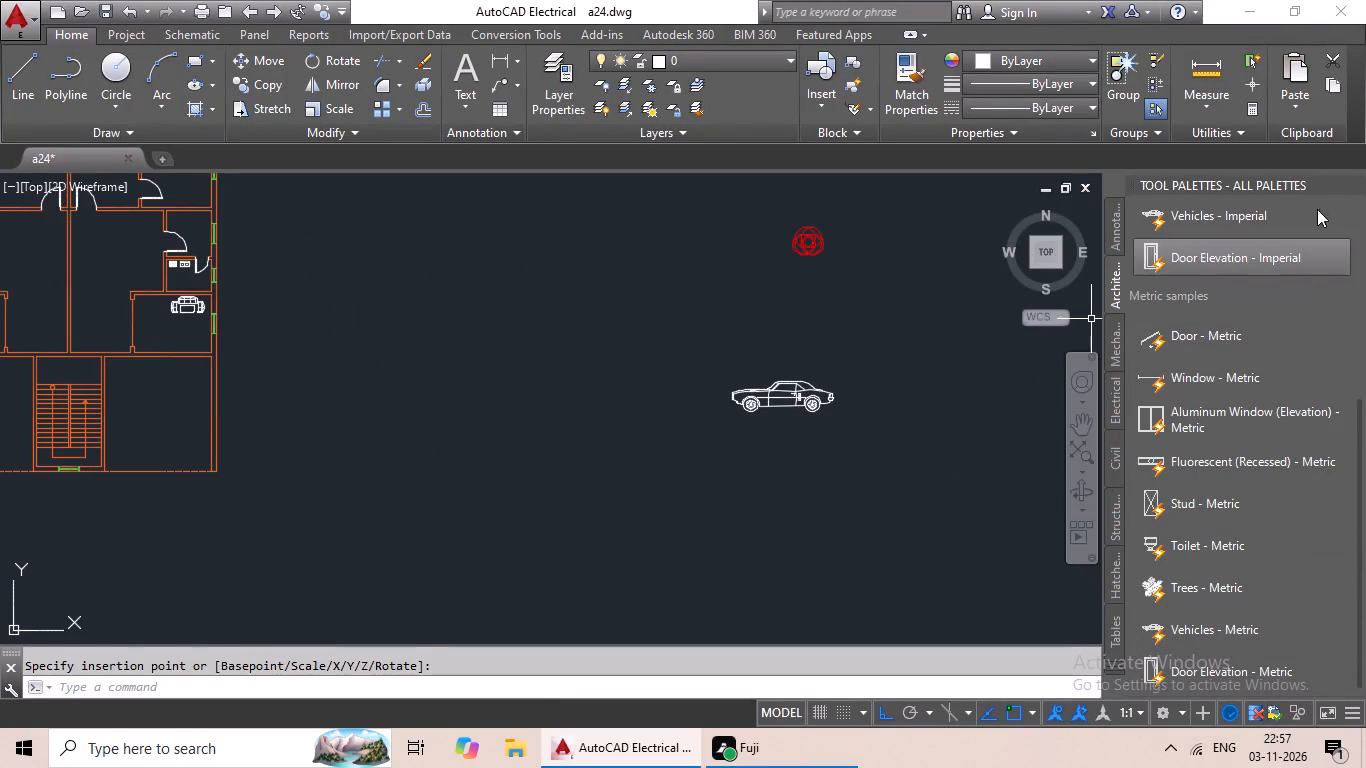
pyautogui.click(1354, 187)
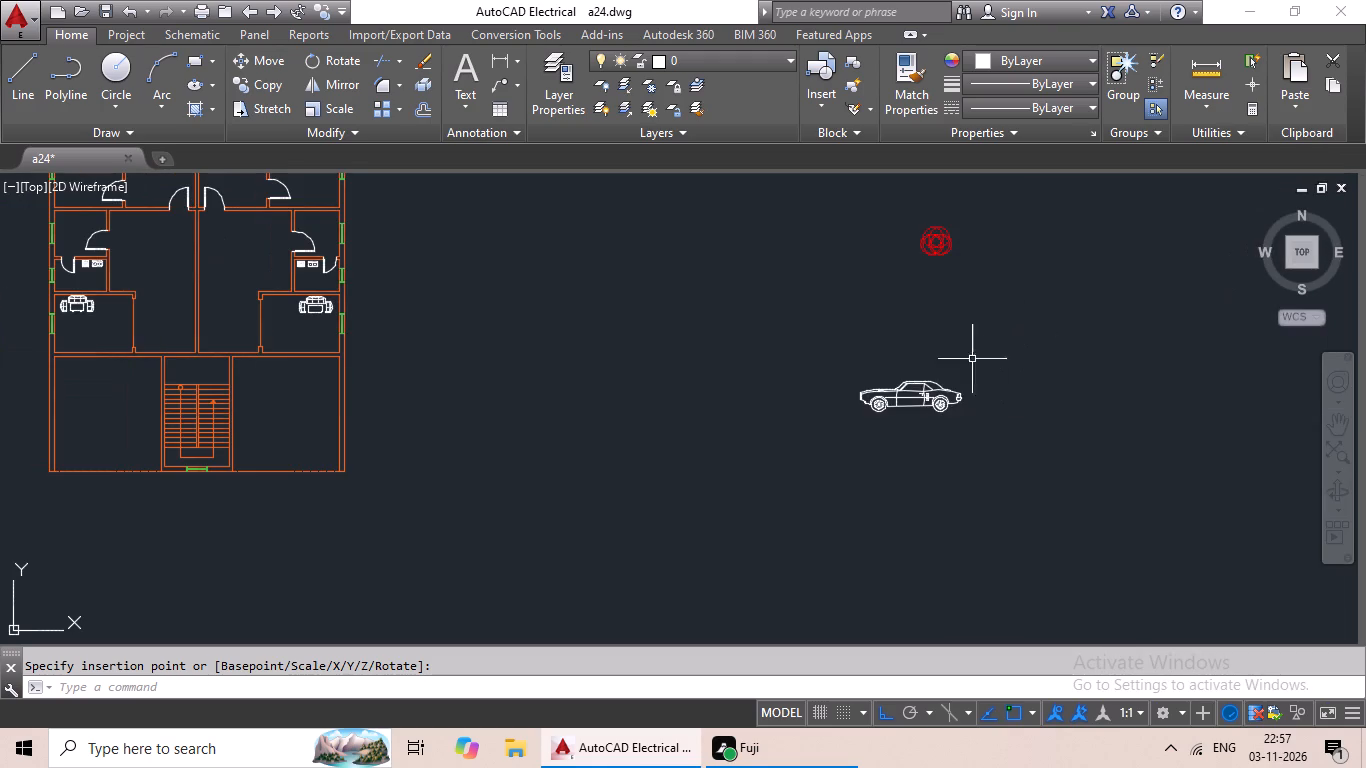
# Set the inserted vehicle block's view to Sports Car (Top).
pyautogui.click(916, 395)
pyautogui.click(854, 425)
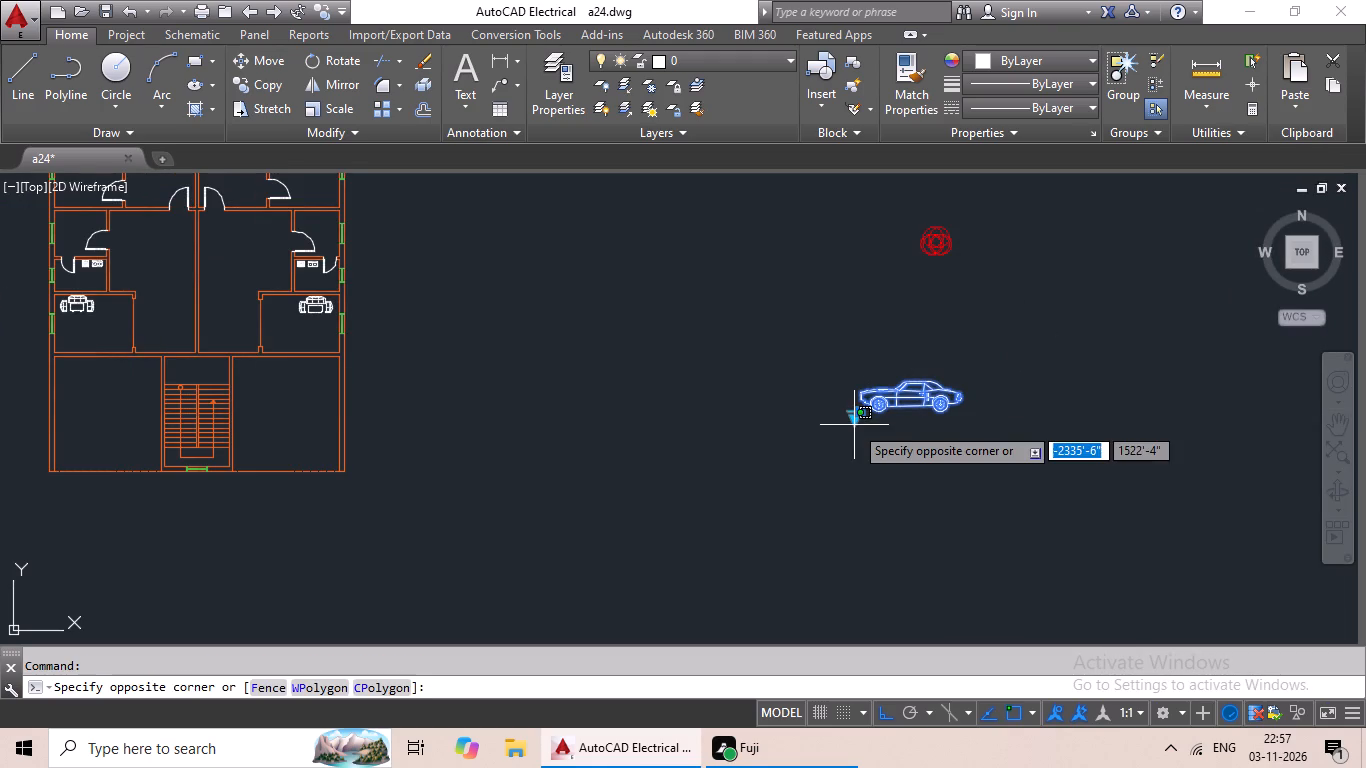
pyautogui.click(850, 415)
pyautogui.click(850, 416)
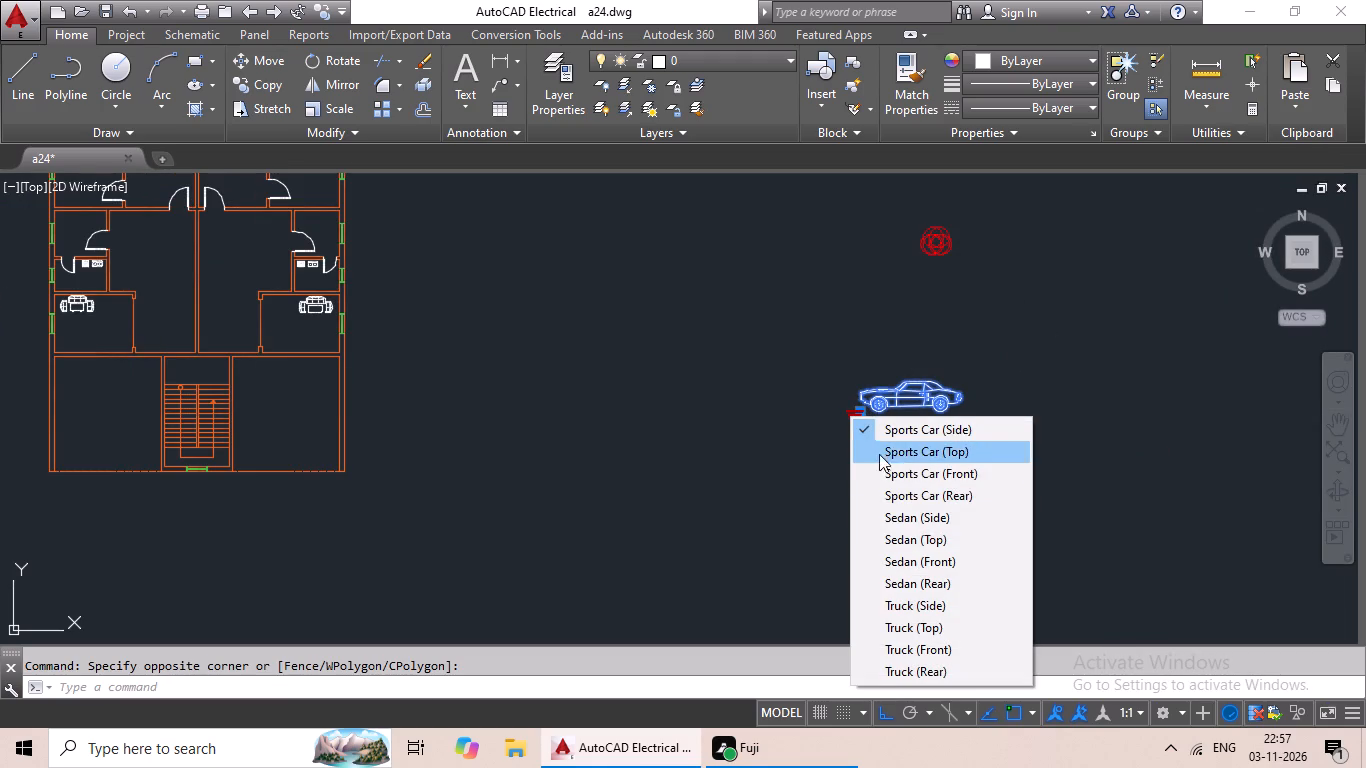
pyautogui.click(918, 457)
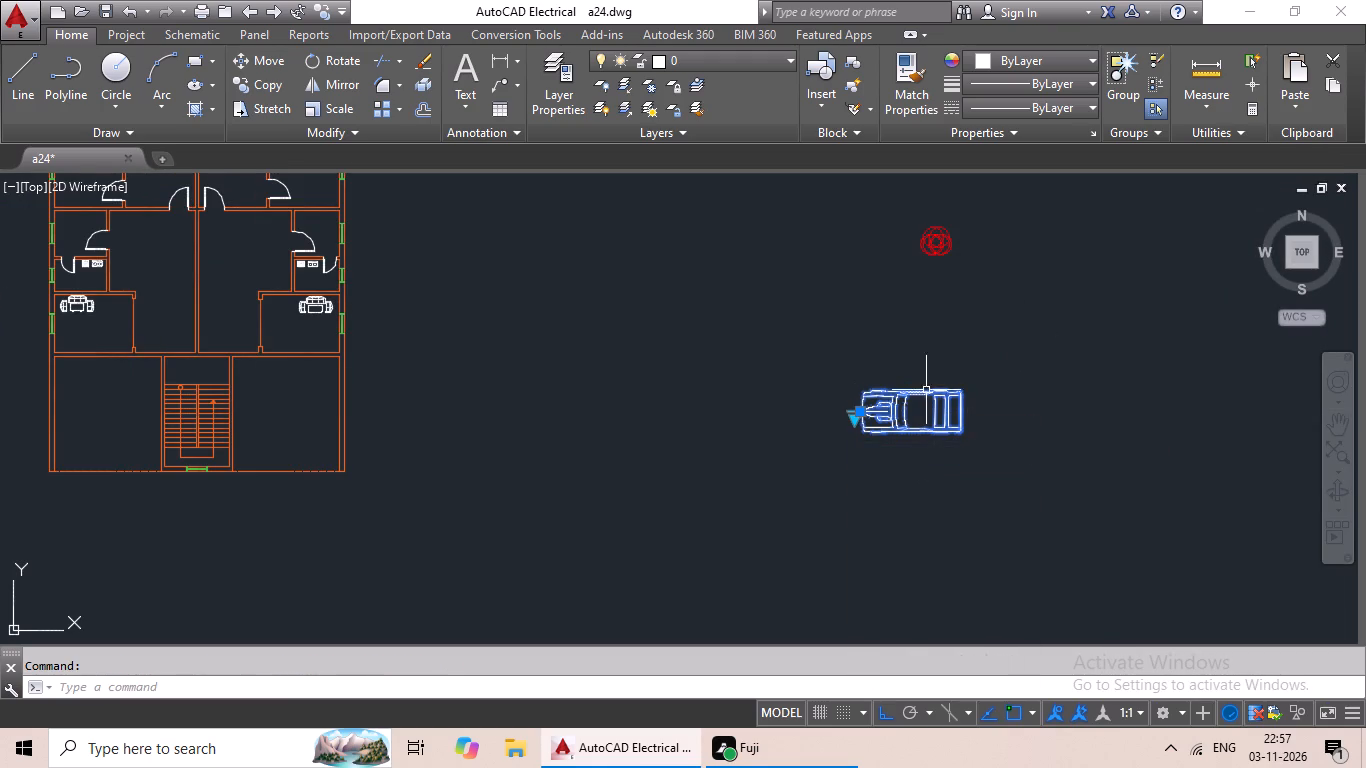
# Rotate the car a quarter turn clockwise about its rear corner so its hood points north.
pyautogui.click(328, 61)
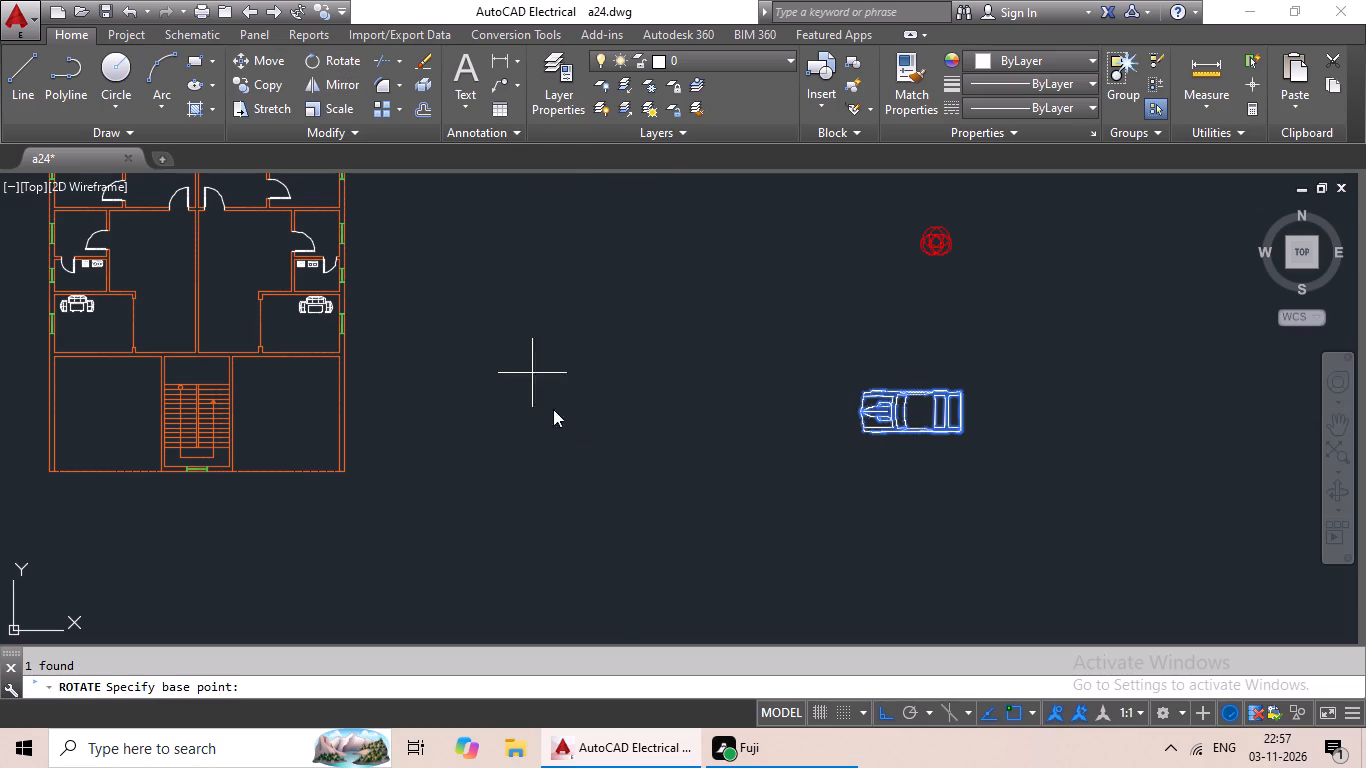
pyautogui.click(961, 394)
pyautogui.click(939, 465)
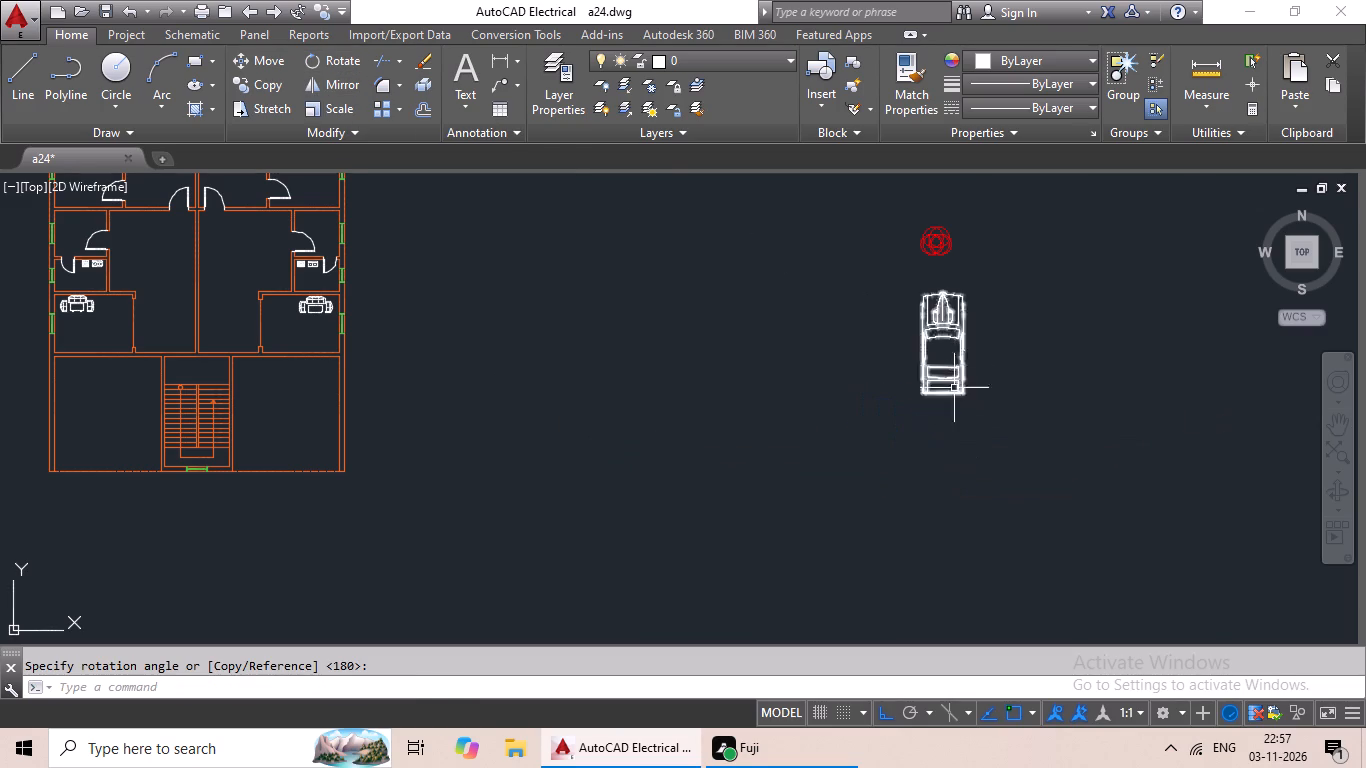
pyautogui.scroll(3, 953, 344)
pyautogui.moveTo(1087, 341); pyautogui.dragTo(810, 441, button='middle')
pyautogui.scroll(-3, 788, 429)
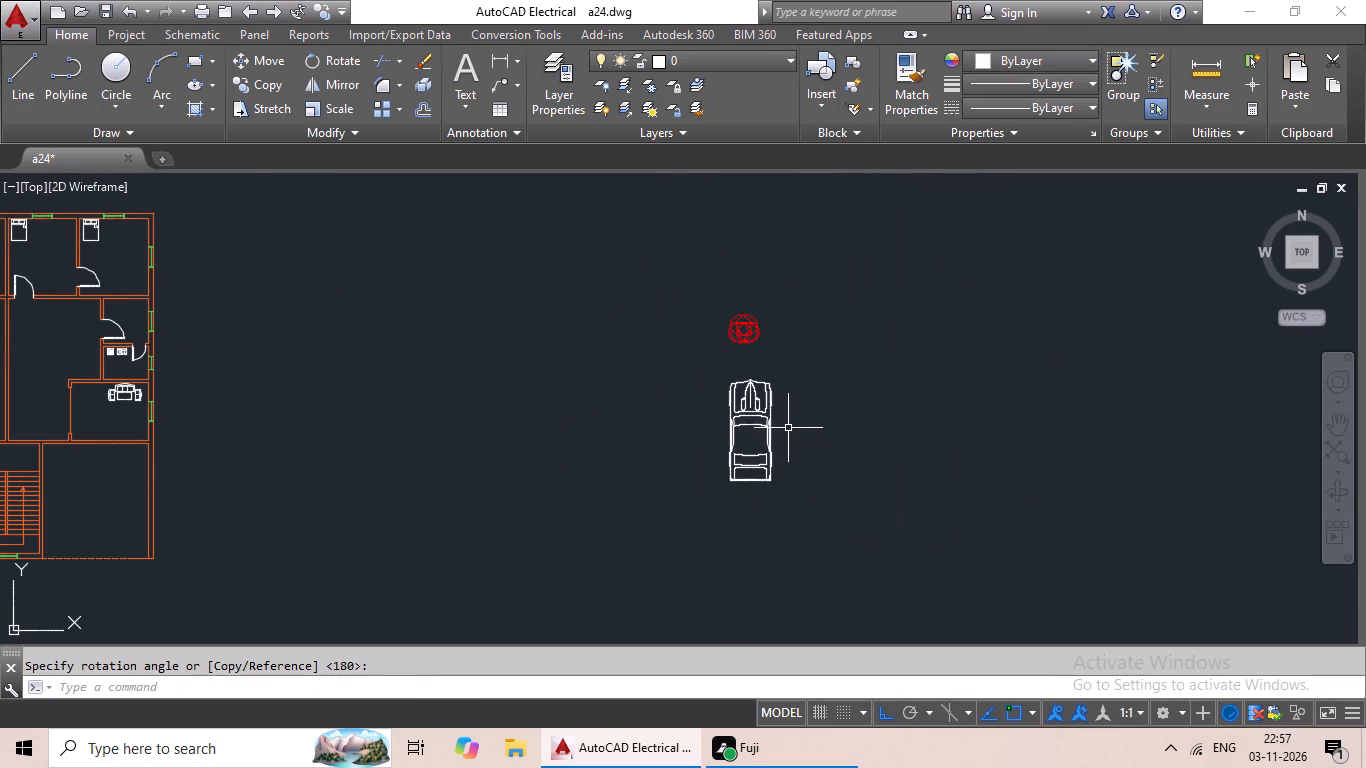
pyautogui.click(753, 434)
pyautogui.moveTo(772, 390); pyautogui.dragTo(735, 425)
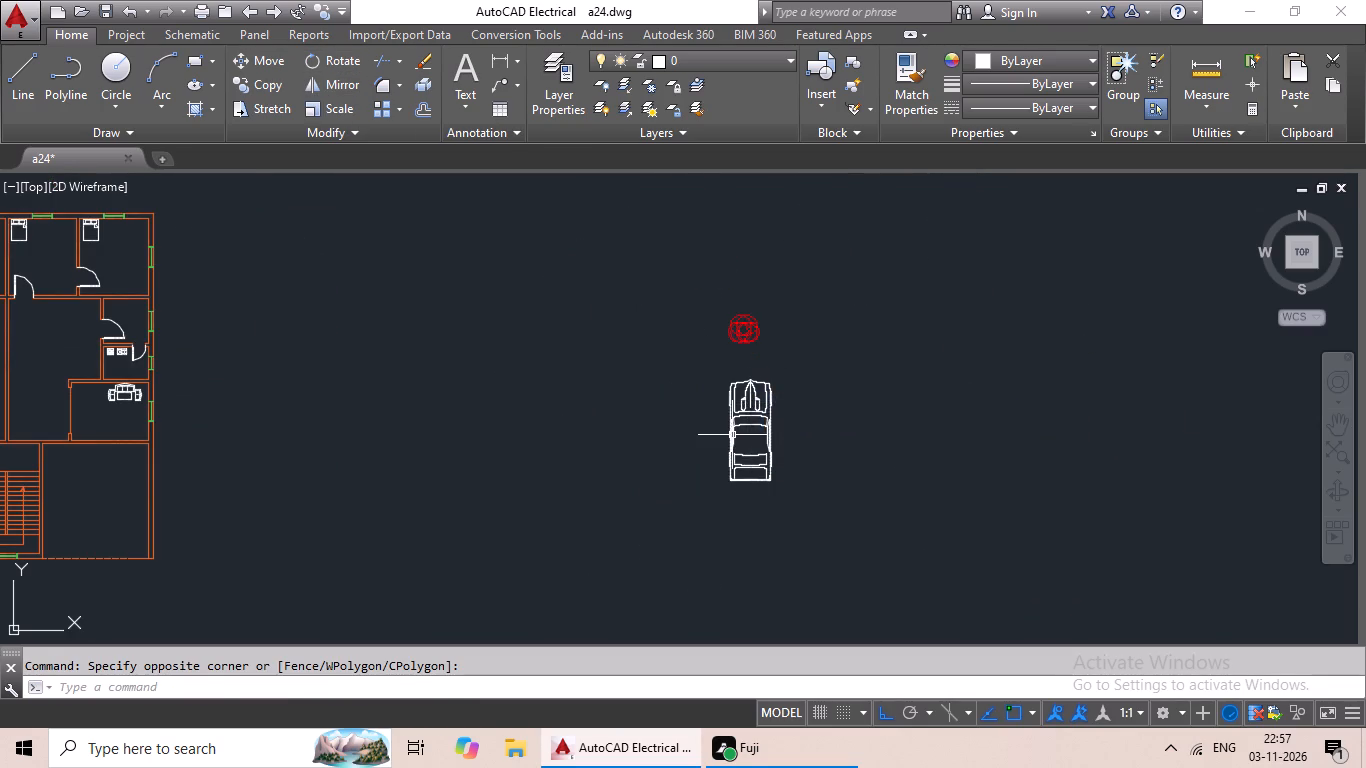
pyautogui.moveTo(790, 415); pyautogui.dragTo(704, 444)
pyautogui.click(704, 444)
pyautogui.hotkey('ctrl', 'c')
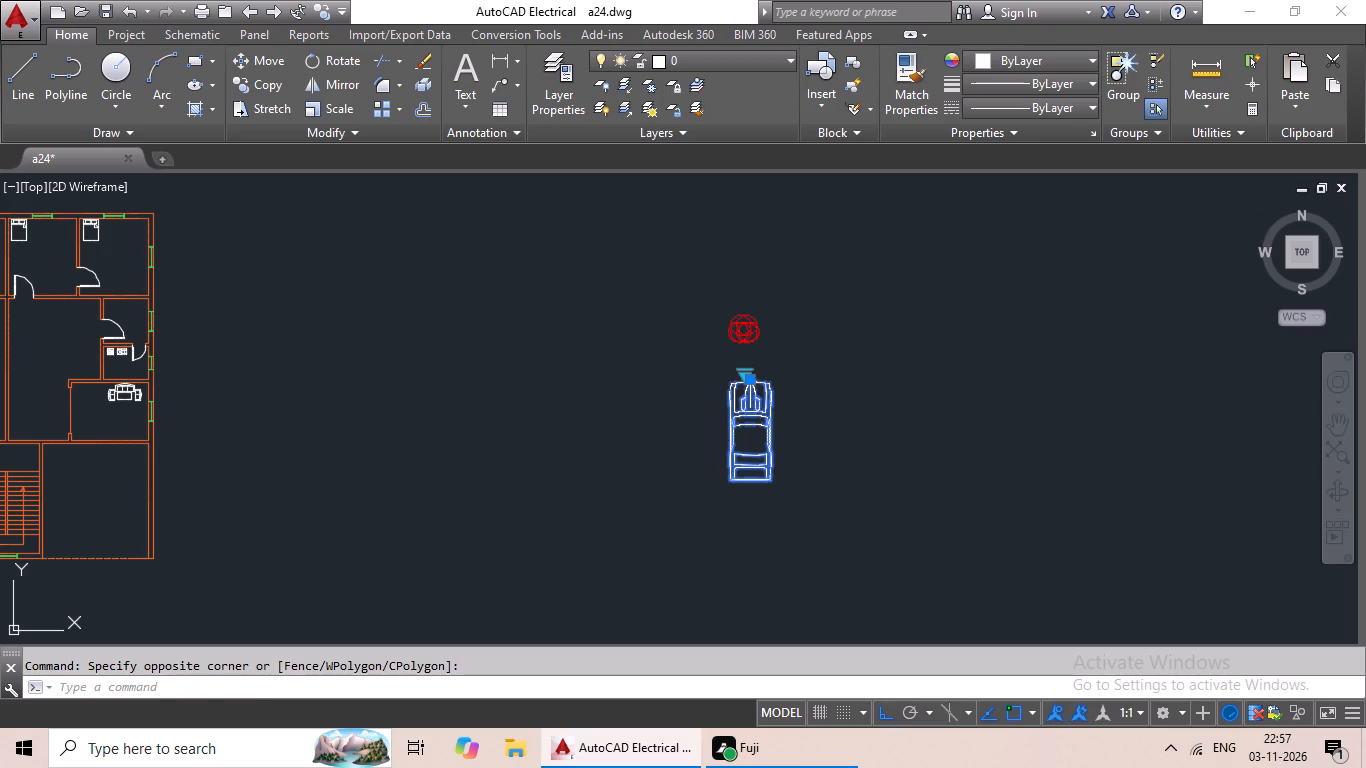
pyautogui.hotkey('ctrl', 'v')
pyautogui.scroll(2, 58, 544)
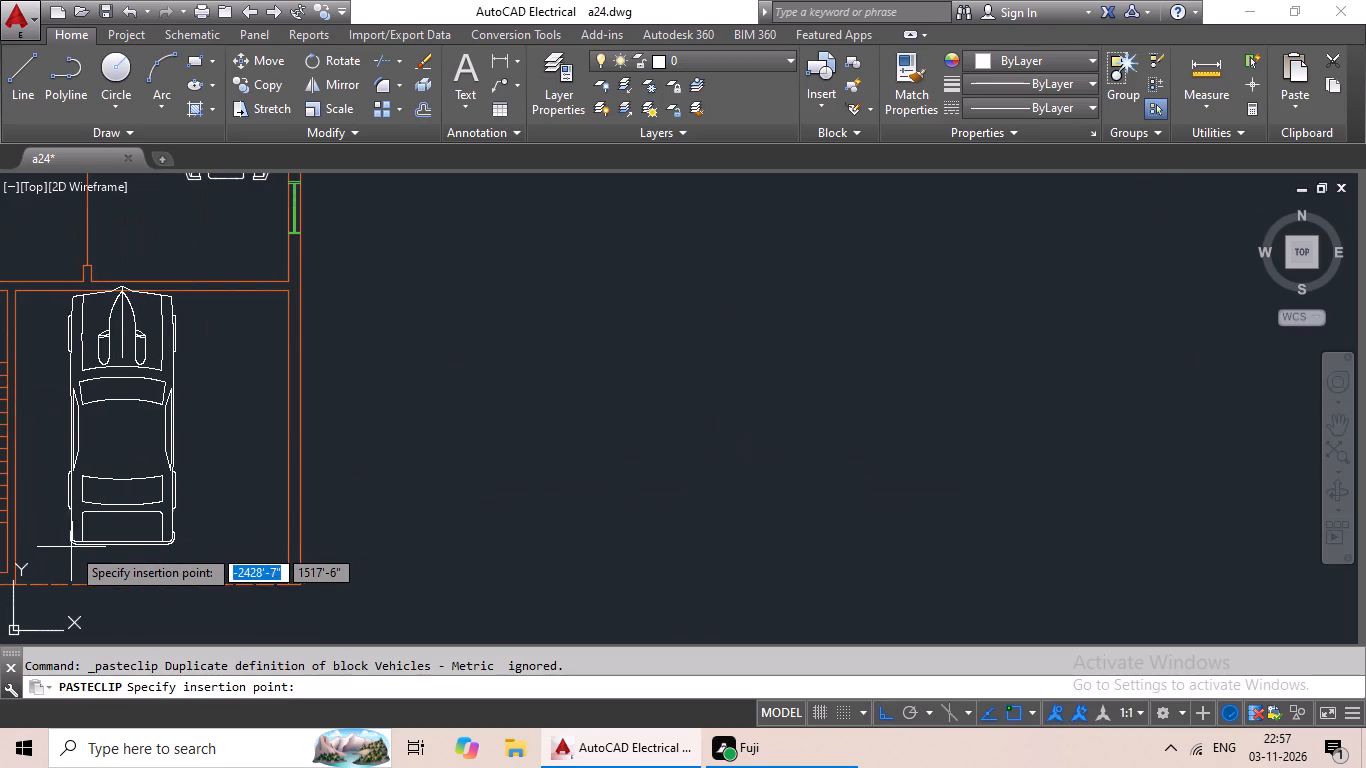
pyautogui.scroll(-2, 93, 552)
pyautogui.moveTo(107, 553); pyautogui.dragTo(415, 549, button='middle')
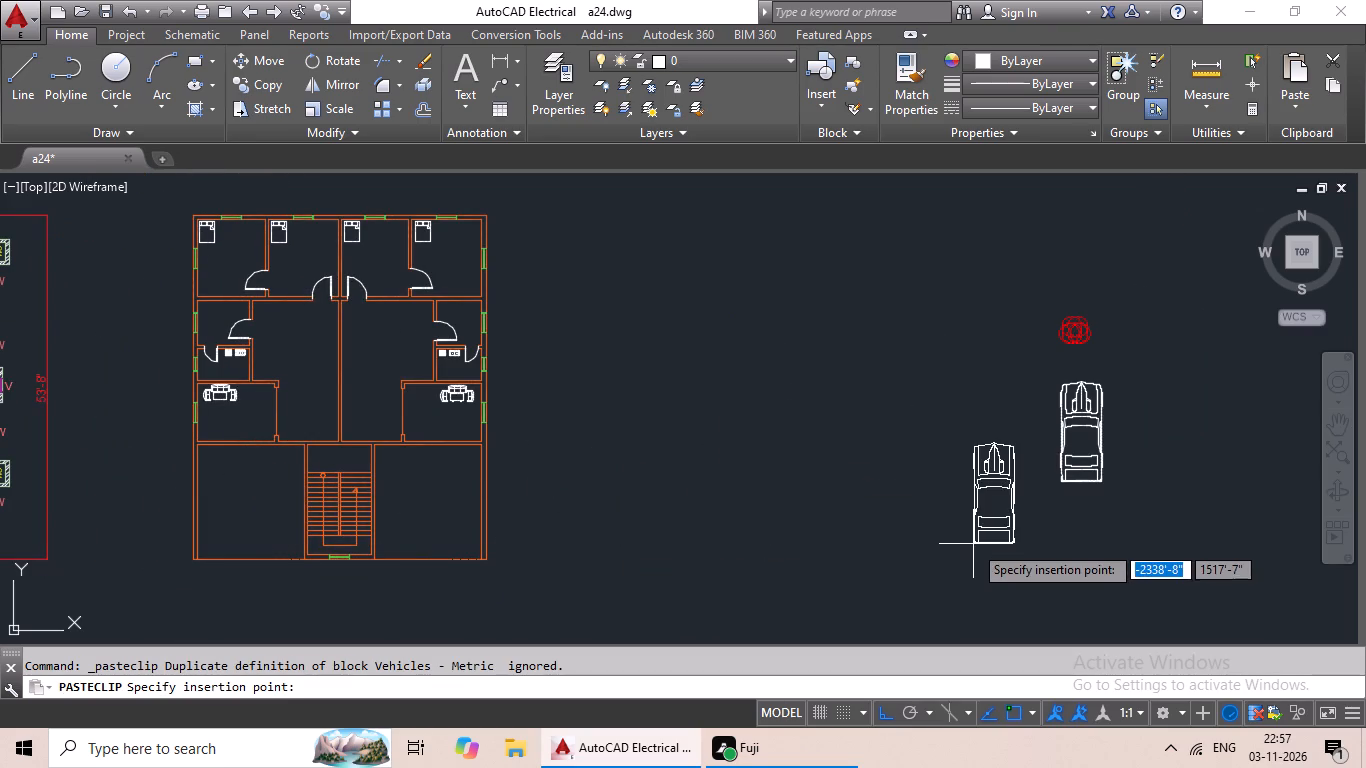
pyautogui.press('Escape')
# Scale the sports car down about its nose, using its nose-to-tail length as reference, to roughly three-fifths of that length.
pyautogui.moveTo(1225, 472); pyautogui.dragTo(853, 483, button='middle')
pyautogui.click(703, 433)
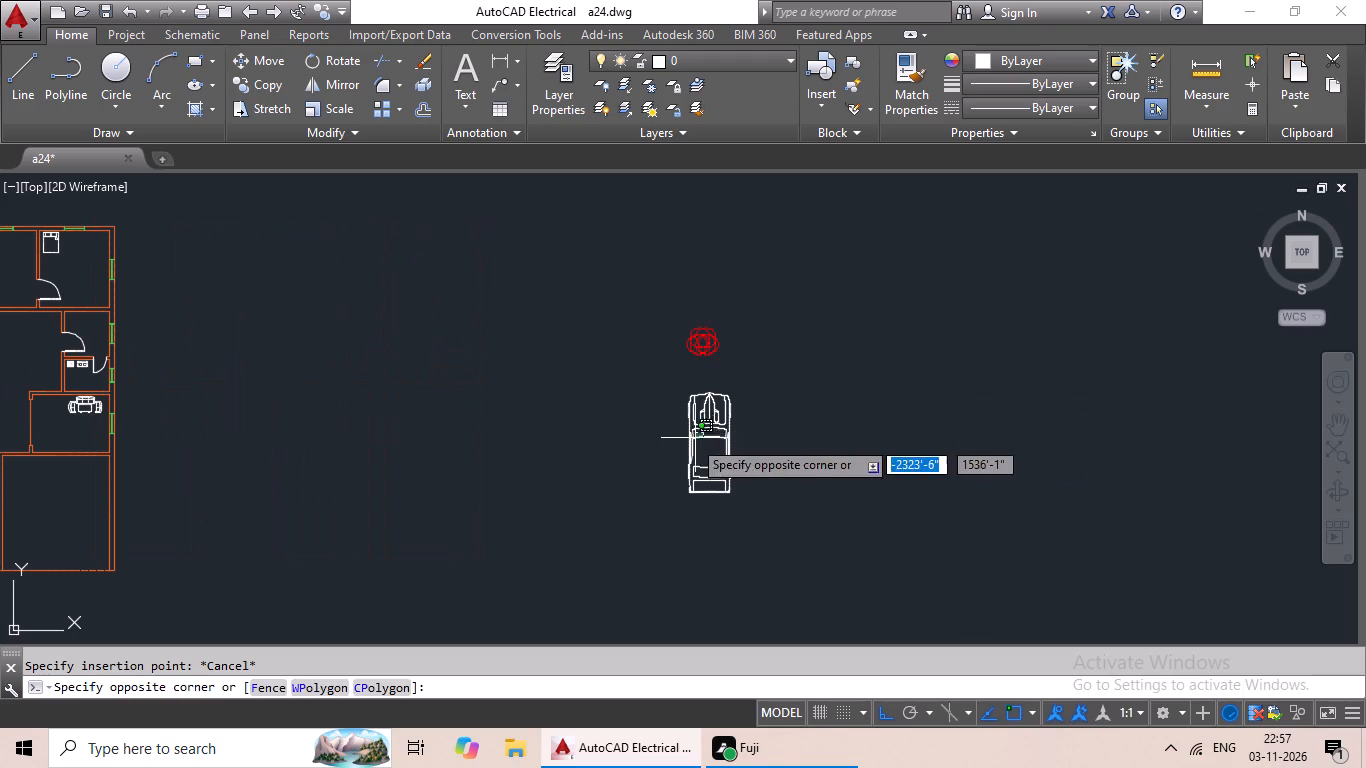
pyautogui.click(678, 451)
pyautogui.click(340, 112)
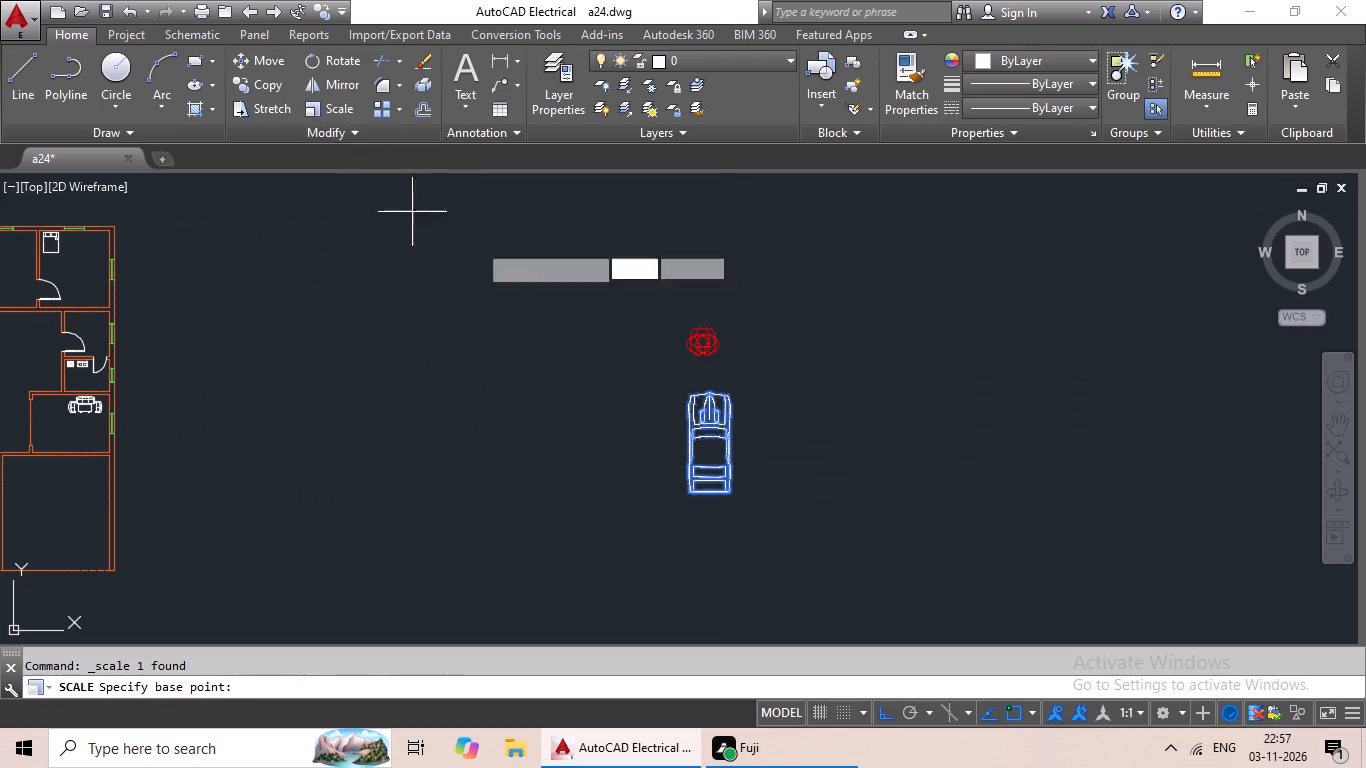
pyautogui.click(712, 393)
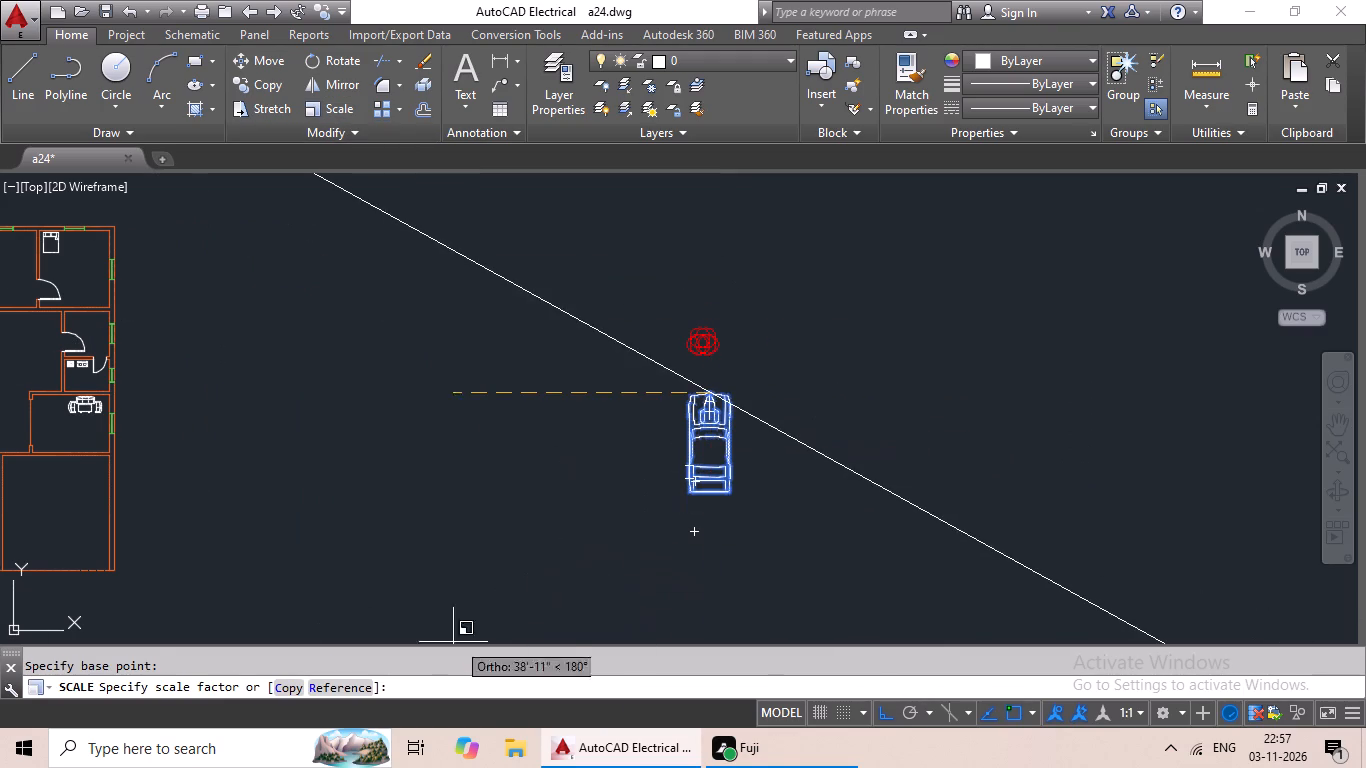
pyautogui.click(349, 695)
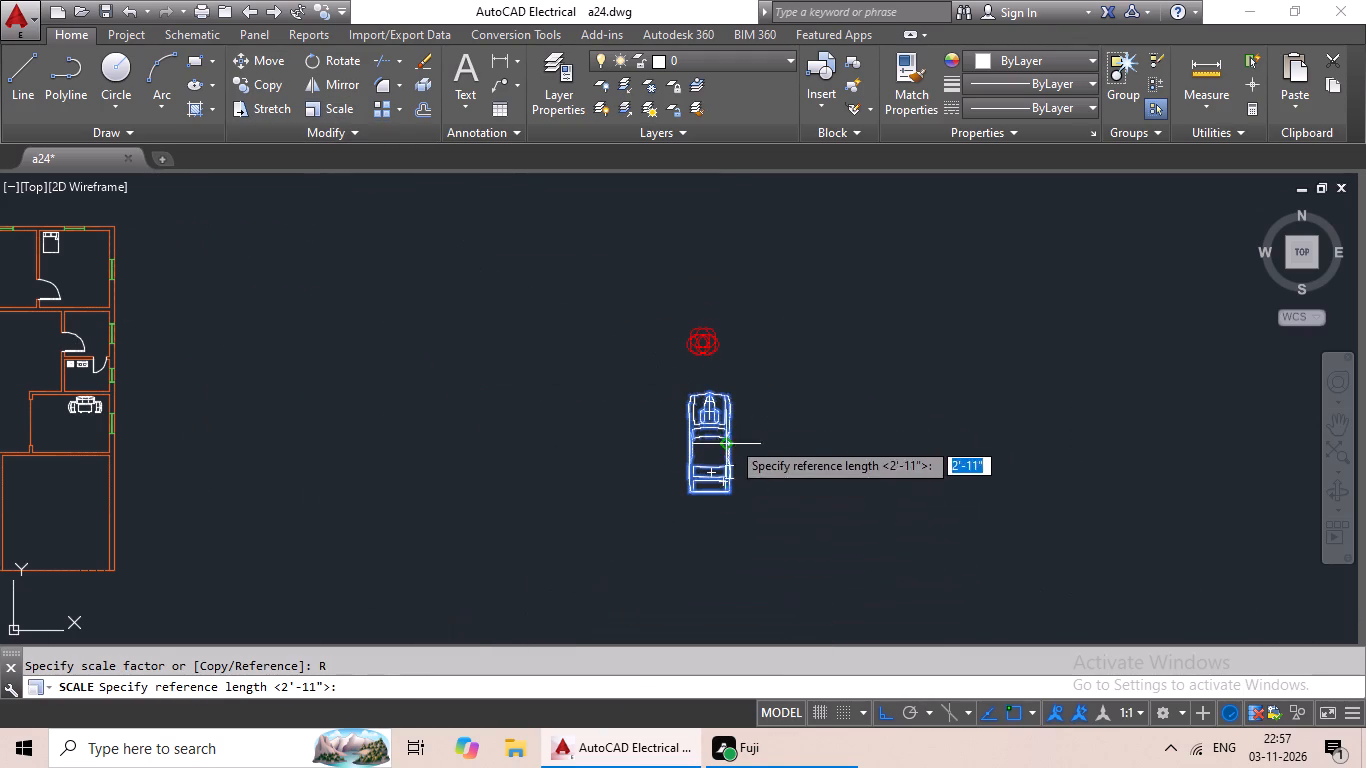
pyautogui.click(714, 390)
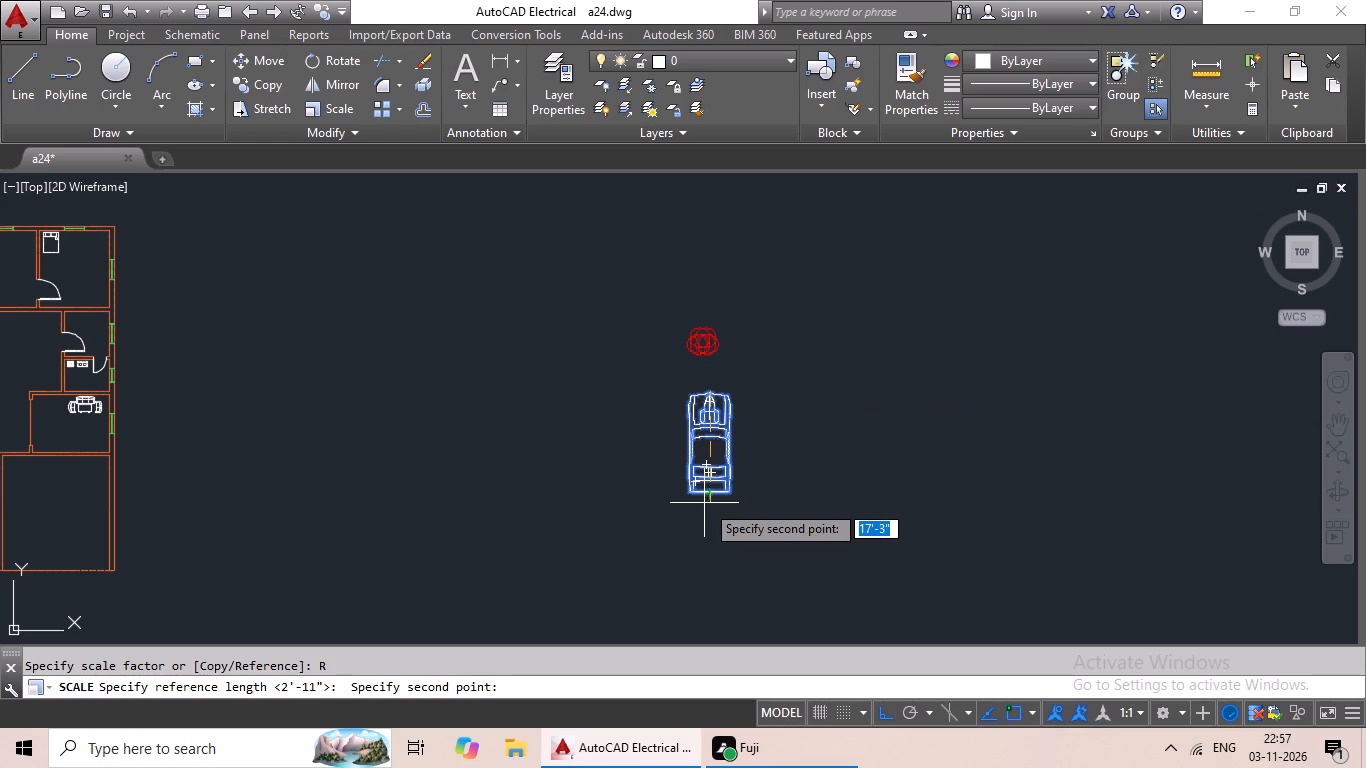
pyautogui.click(706, 503)
pyautogui.click(709, 453)
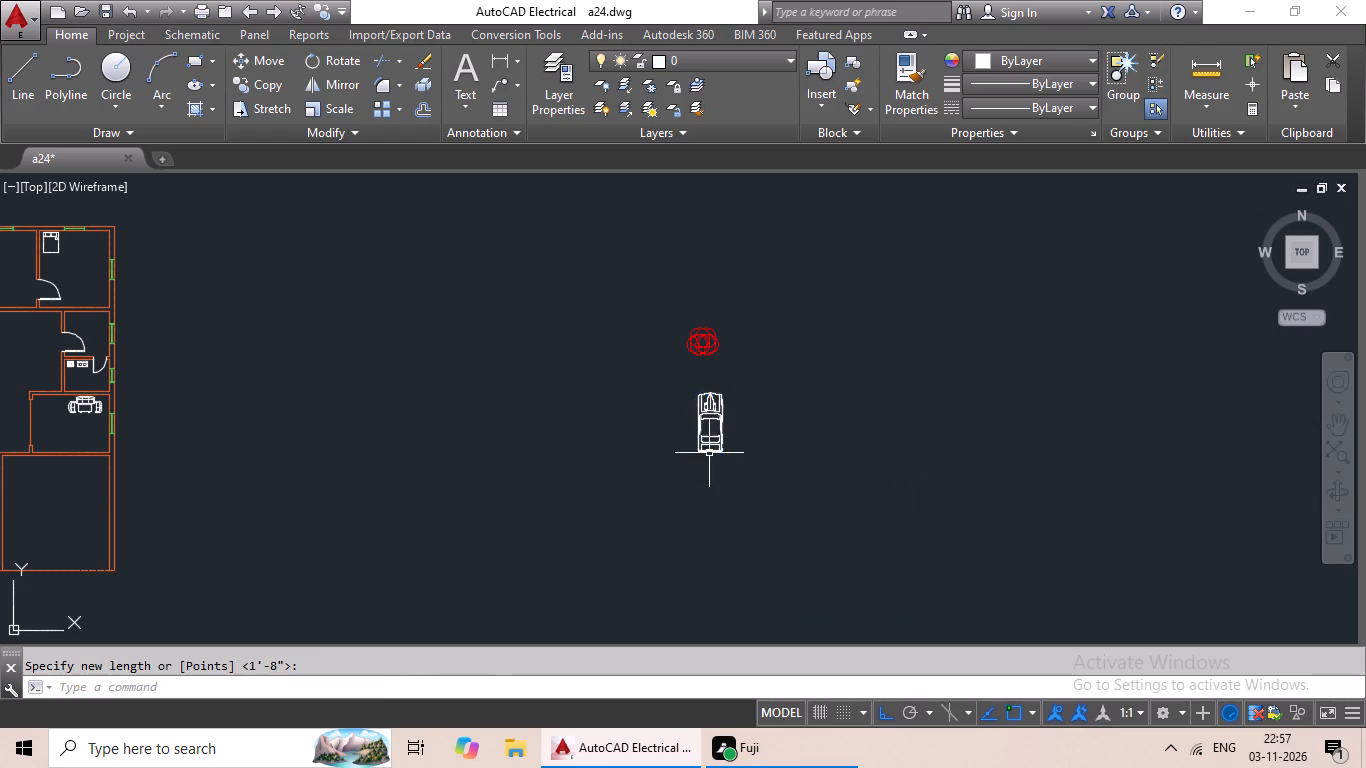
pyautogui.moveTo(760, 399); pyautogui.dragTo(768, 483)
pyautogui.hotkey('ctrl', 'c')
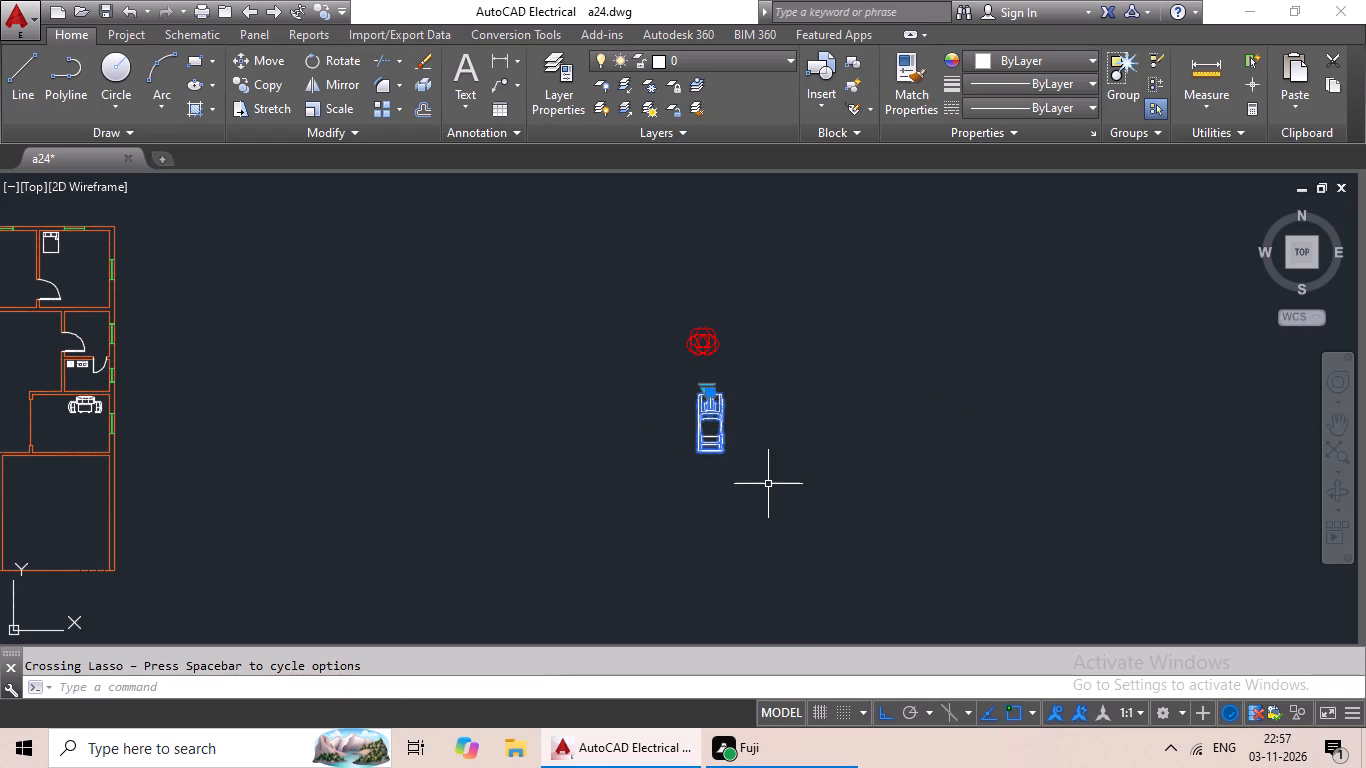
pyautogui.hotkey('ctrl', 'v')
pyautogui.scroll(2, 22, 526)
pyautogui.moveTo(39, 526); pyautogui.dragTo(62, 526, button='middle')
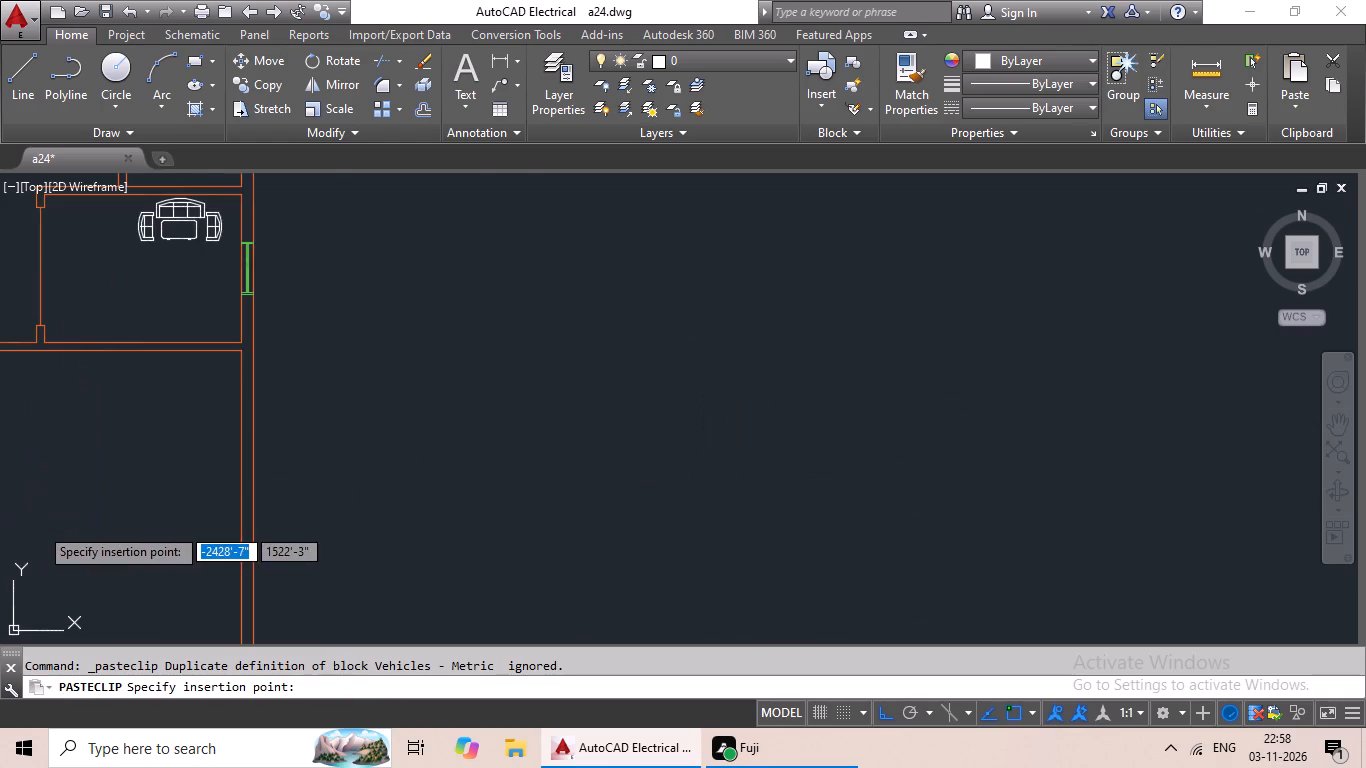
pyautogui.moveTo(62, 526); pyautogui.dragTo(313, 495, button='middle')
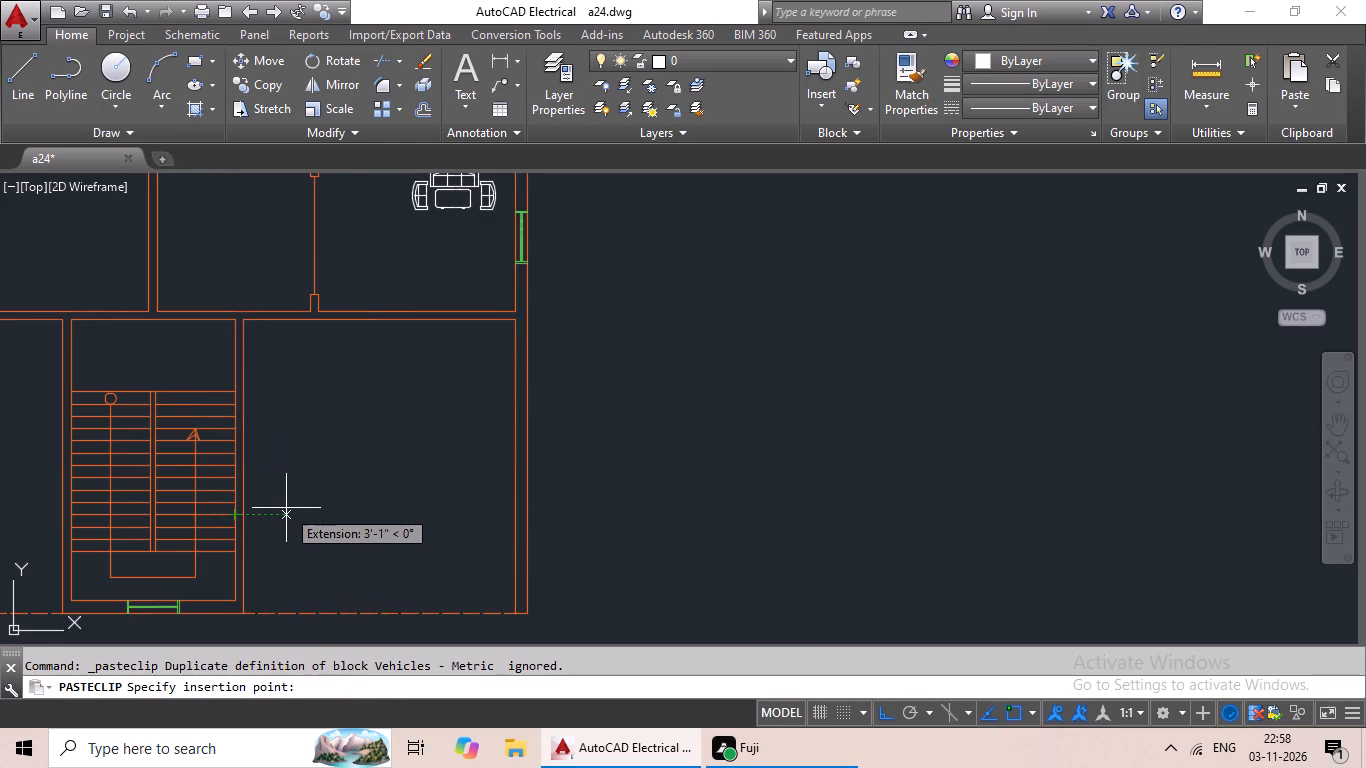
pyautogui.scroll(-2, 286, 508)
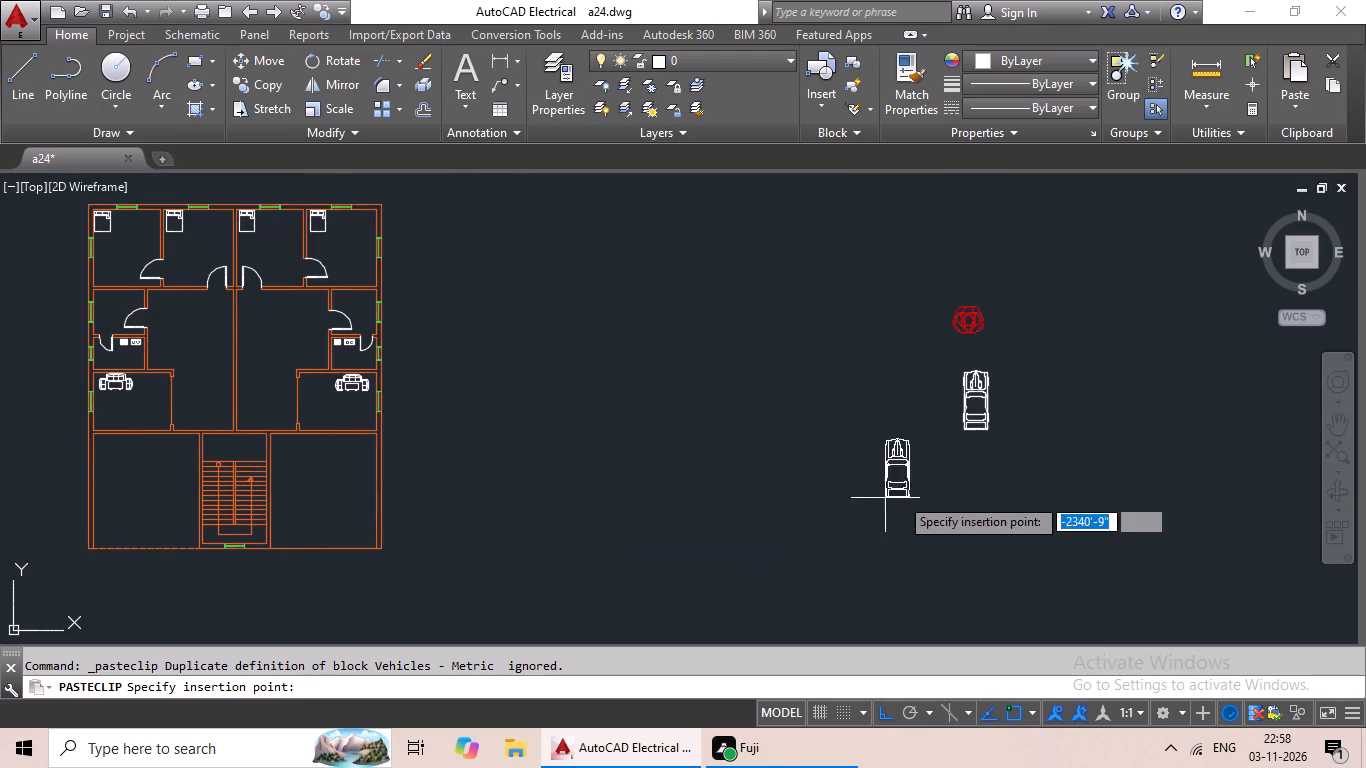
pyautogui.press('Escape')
# Paste a copy of the scaled sports car into the empty space east of the original.
pyautogui.scroll(2, 1068, 405)
pyautogui.moveTo(849, 342); pyautogui.dragTo(734, 340, button='middle')
pyautogui.scroll(2, 688, 395)
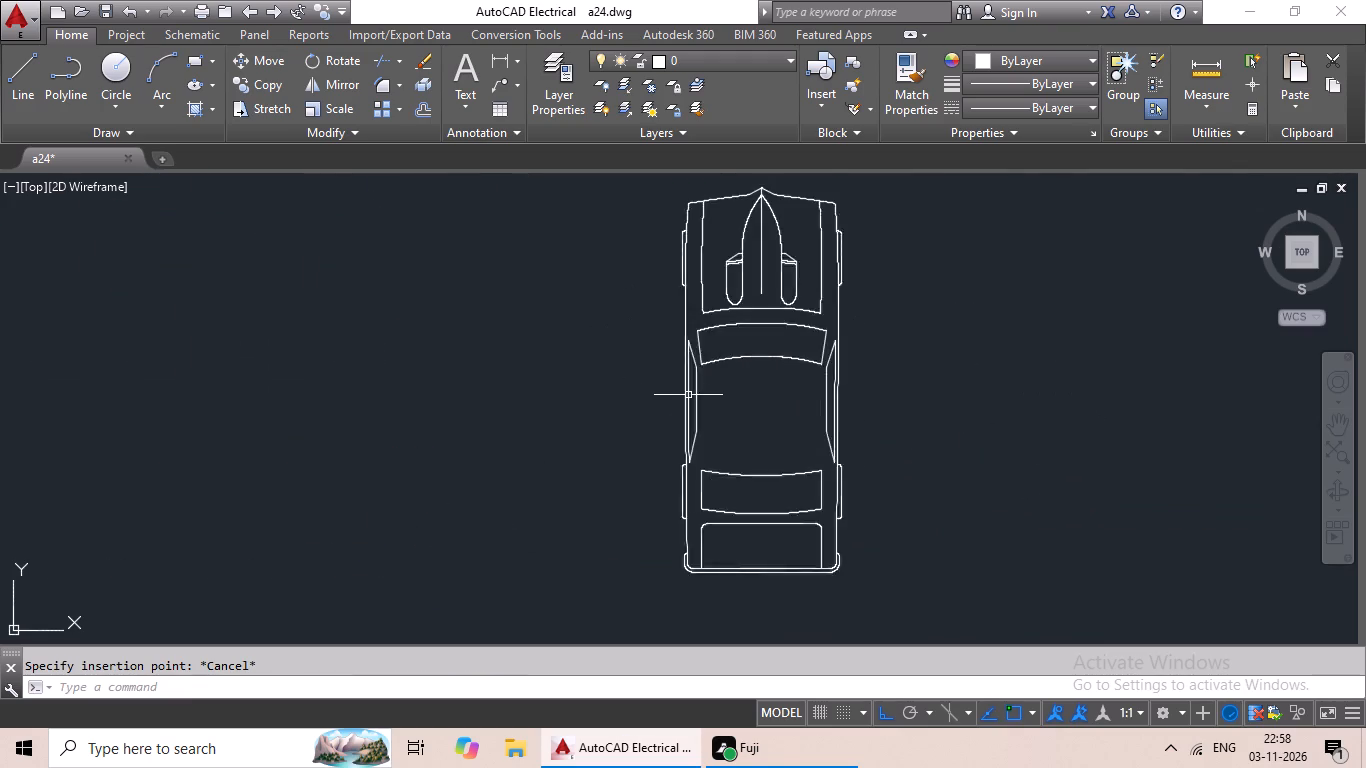
pyautogui.moveTo(977, 417); pyautogui.dragTo(815, 396, button='middle')
pyautogui.scroll(-2, 758, 379)
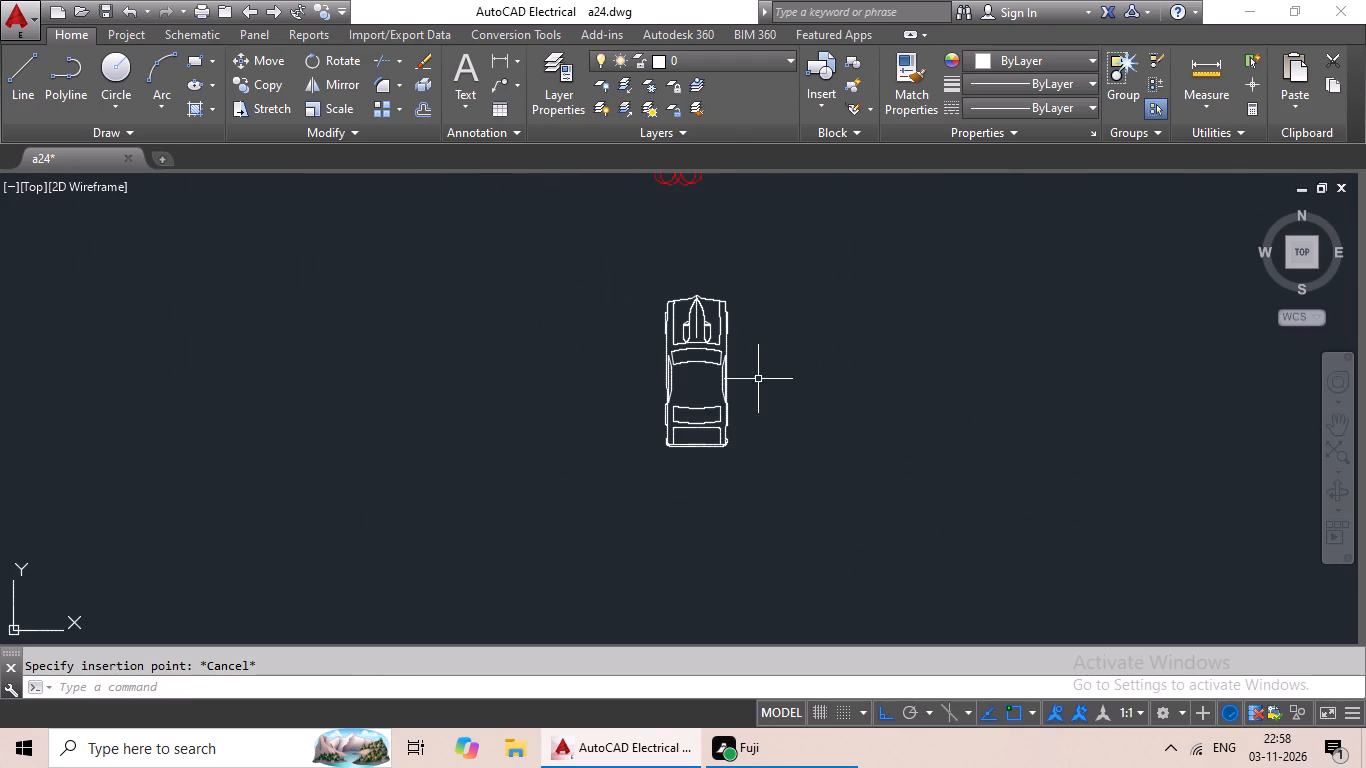
pyautogui.moveTo(720, 253); pyautogui.dragTo(775, 470)
pyautogui.hotkey('ctrl', 'c')
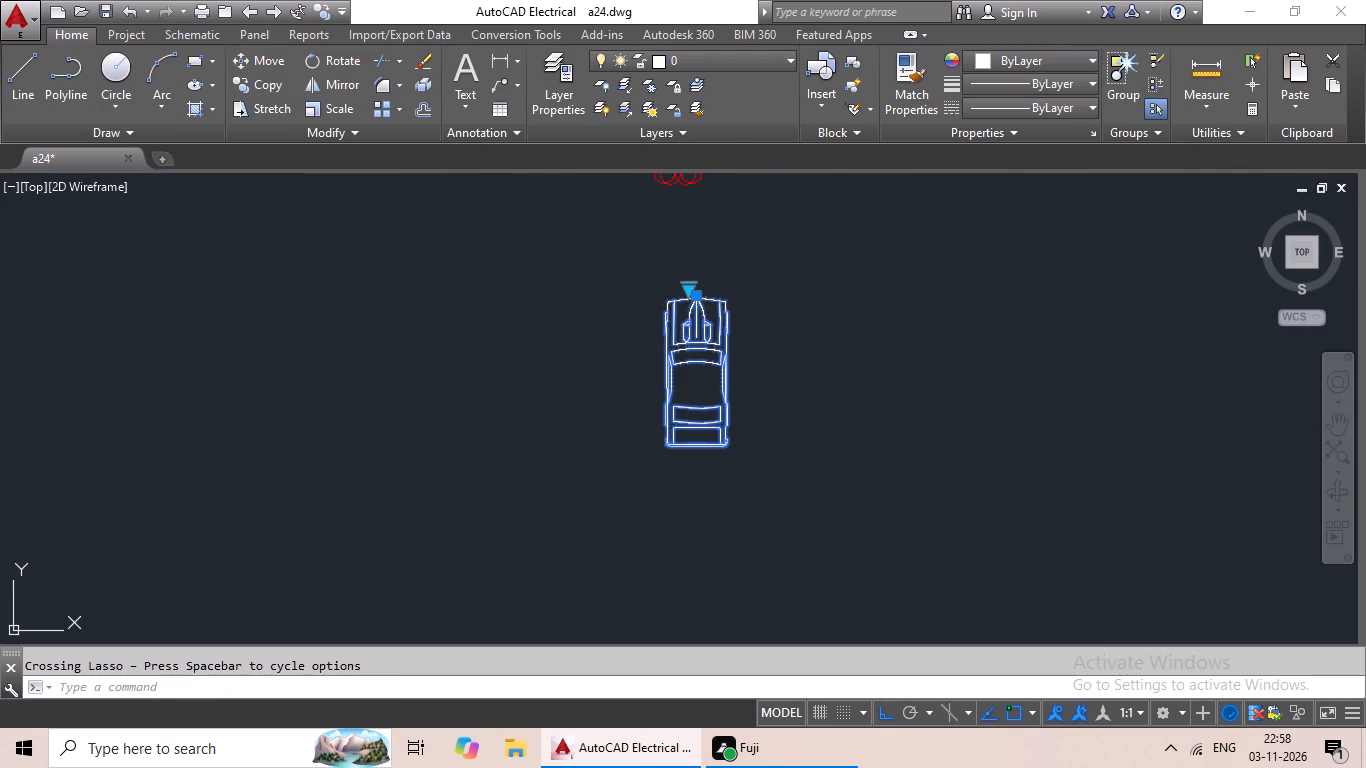
pyautogui.hotkey('ctrl', 'v')
pyautogui.keyDown('ctrl'); pyautogui.click(1075, 423); pyautogui.keyUp('ctrl')
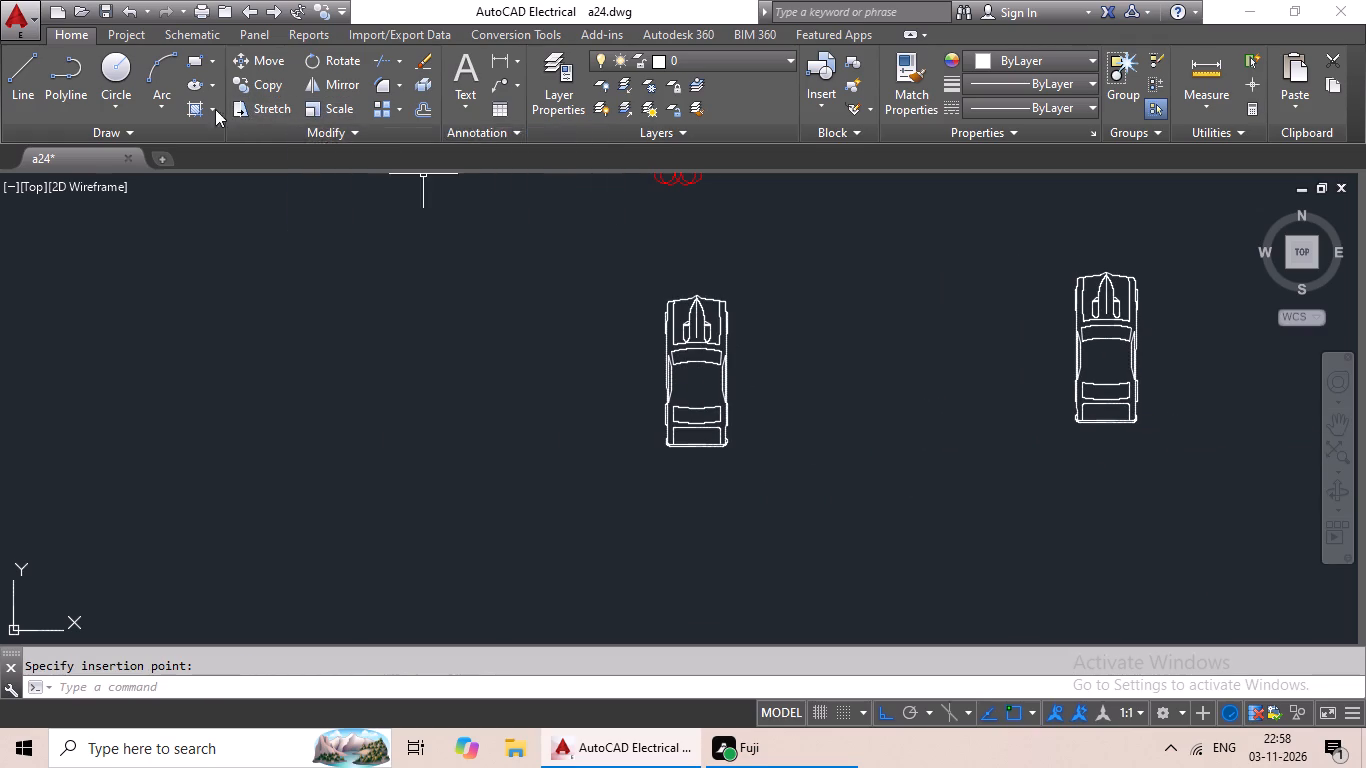
# Fill the original car's roof and surrounding body with a solid hatch in red 237,31,36.
pyautogui.click(187, 109)
pyautogui.scroll(2, 677, 359)
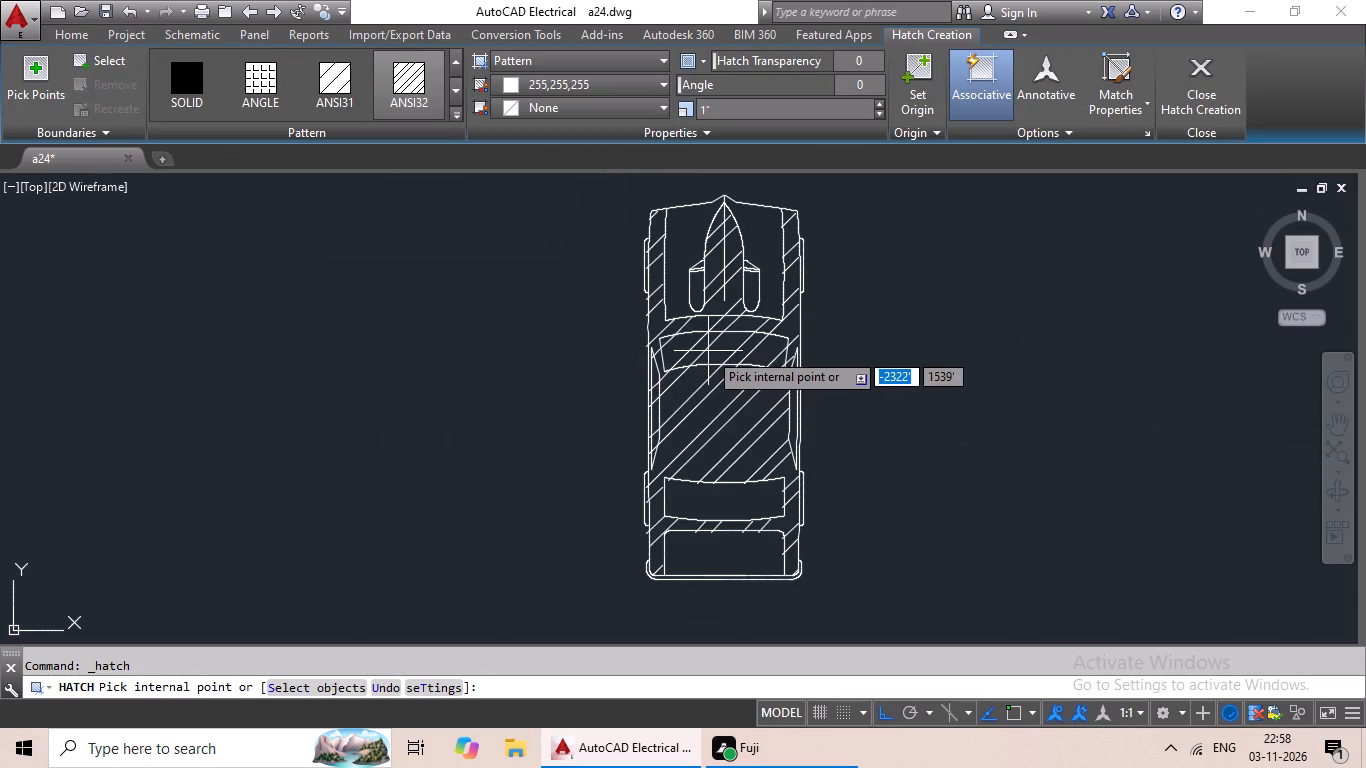
pyautogui.click(184, 80)
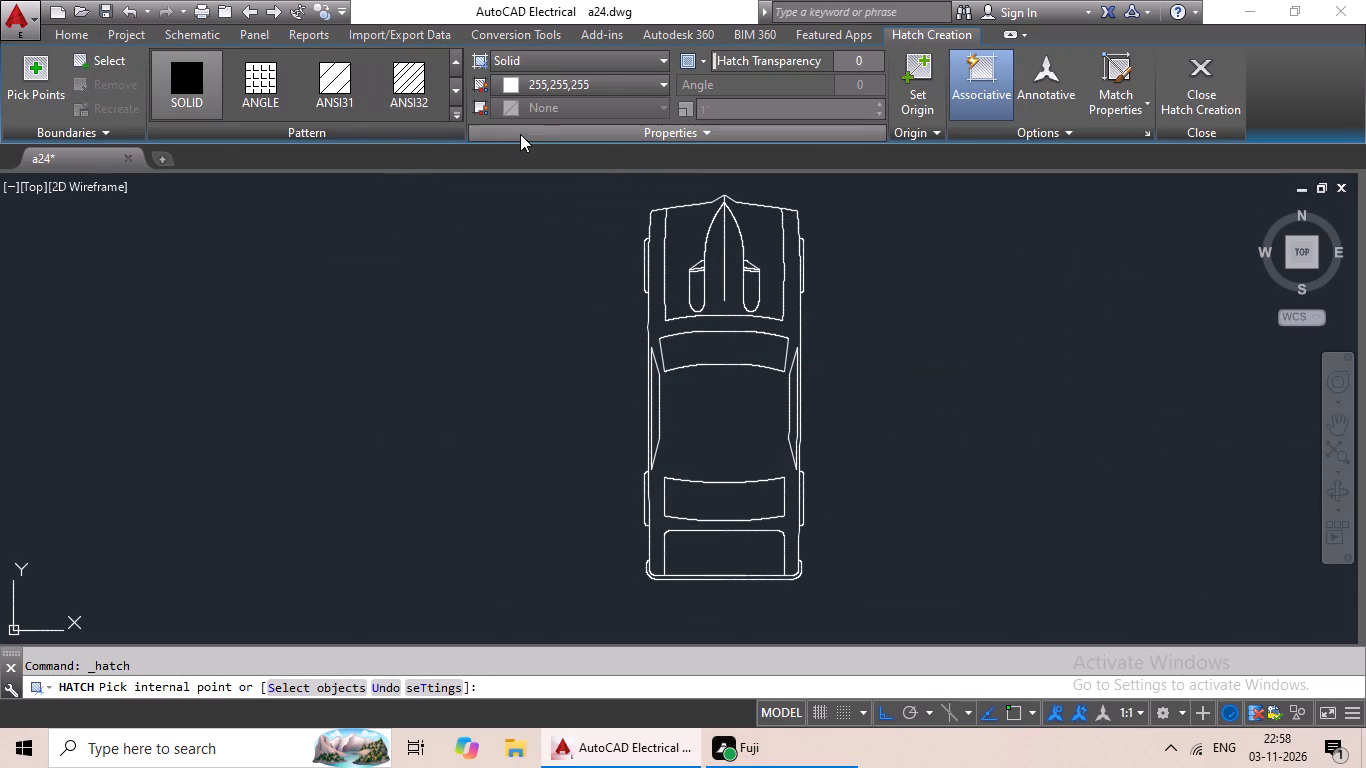
pyautogui.click(570, 87)
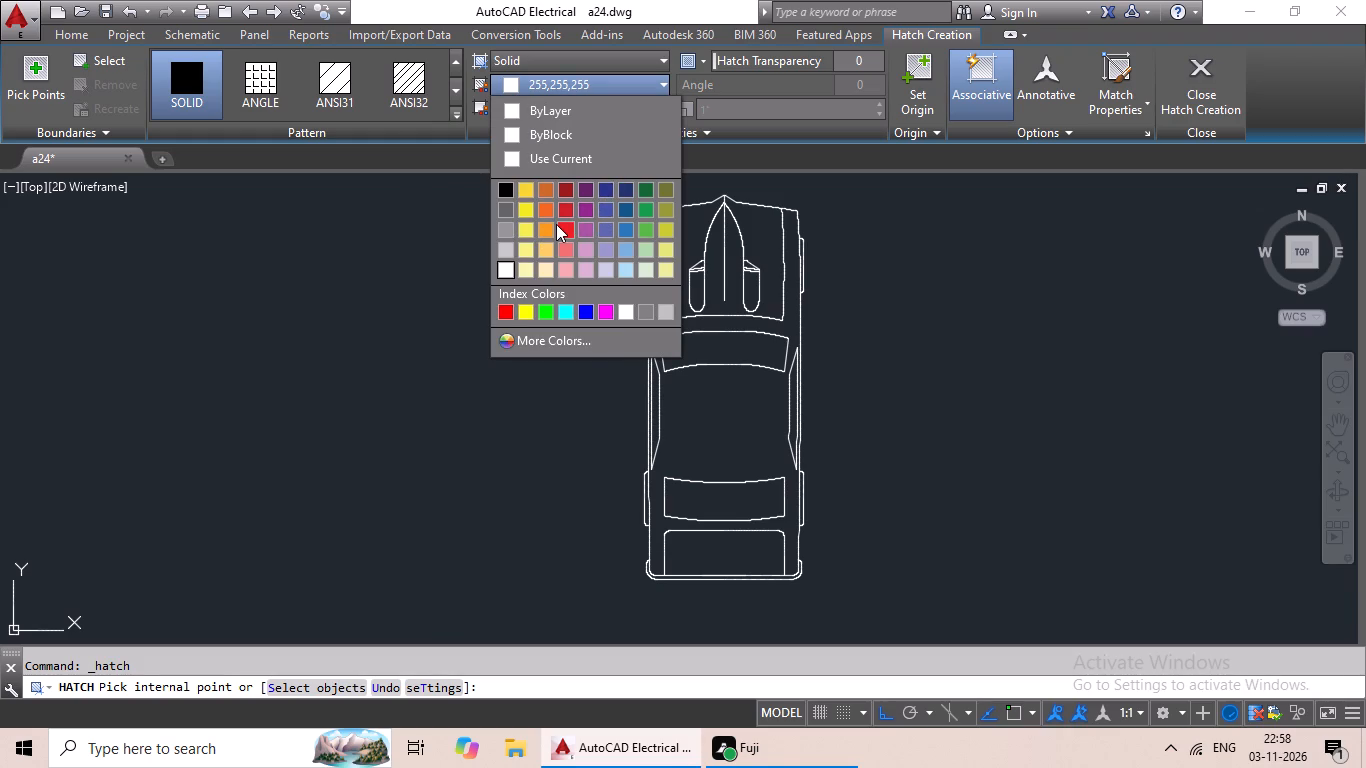
pyautogui.click(556, 224)
pyautogui.click(689, 401)
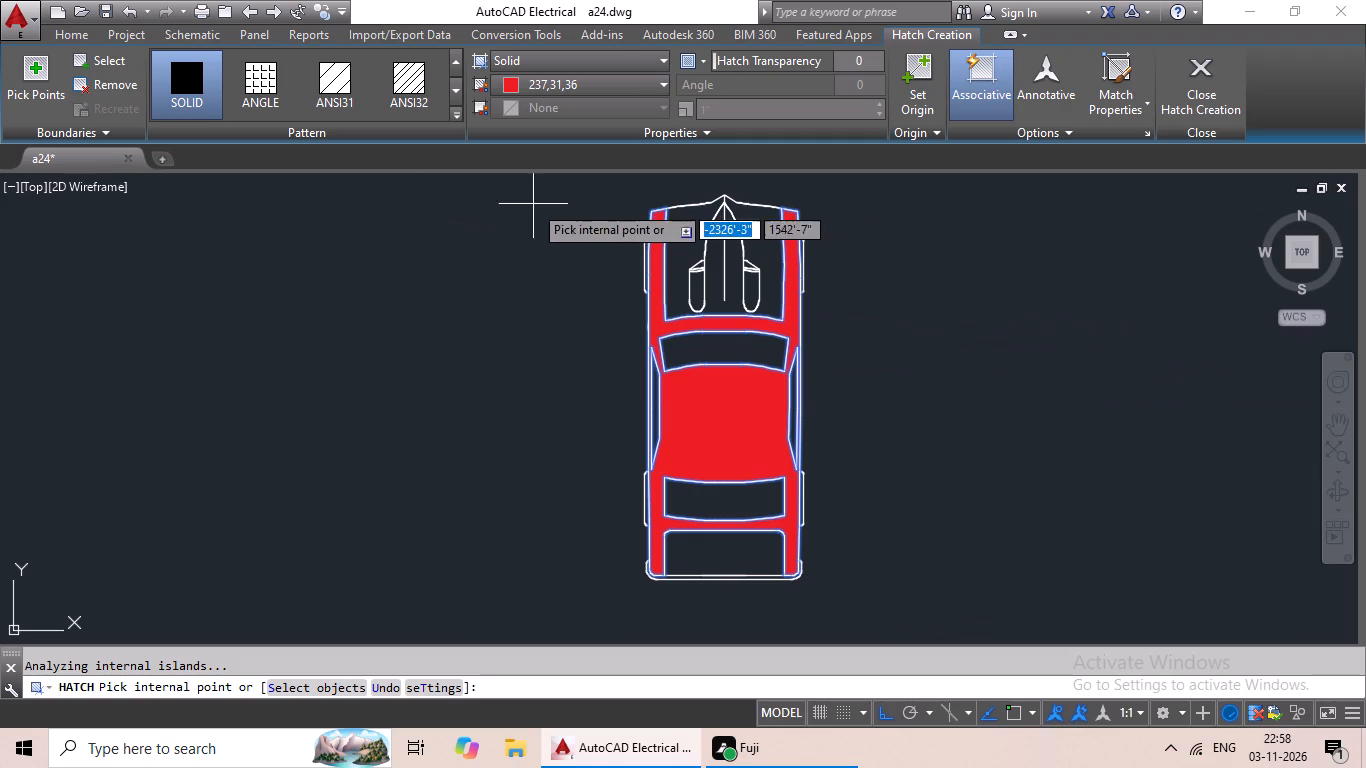
pyautogui.press('Escape')
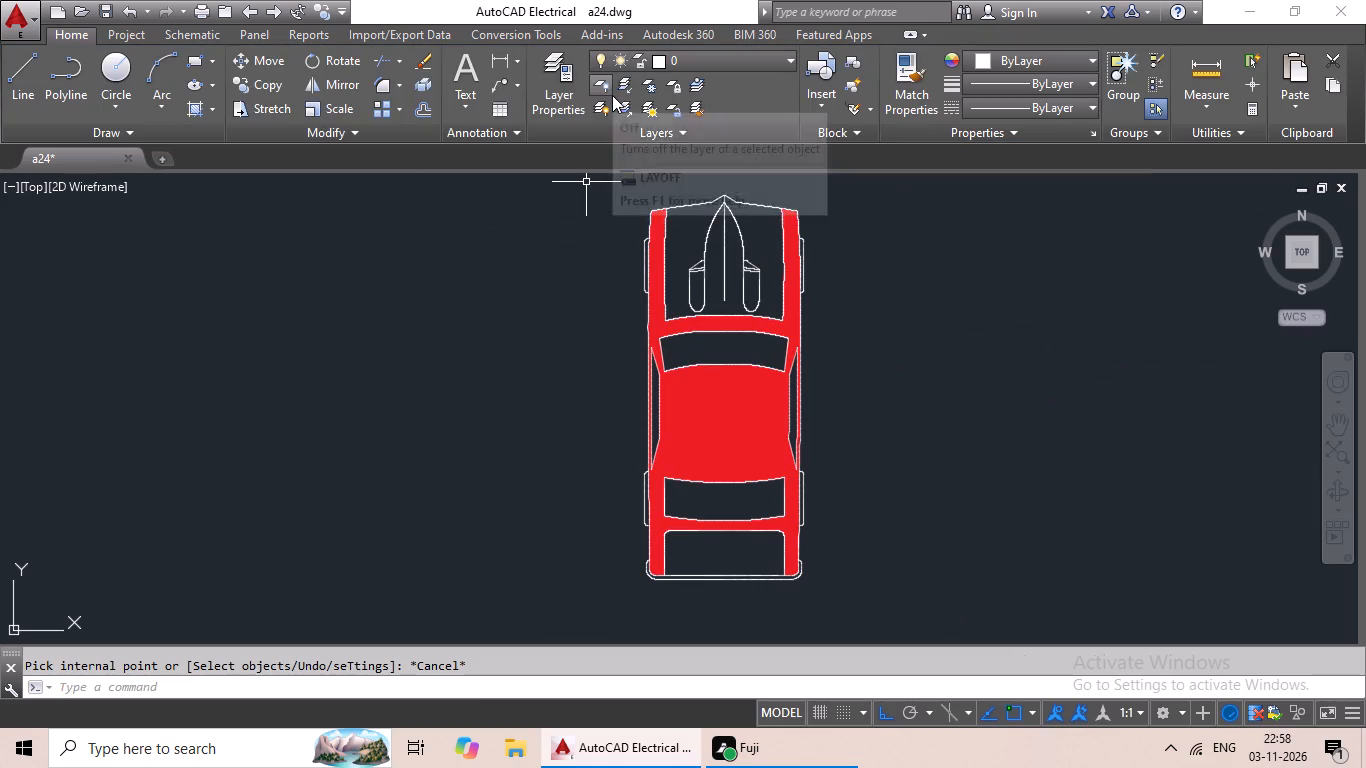
# Fill the car's windshield, both side windows, rear window and rear bumper with a solid hatch in yellow 244,238,81.
pyautogui.click(191, 112)
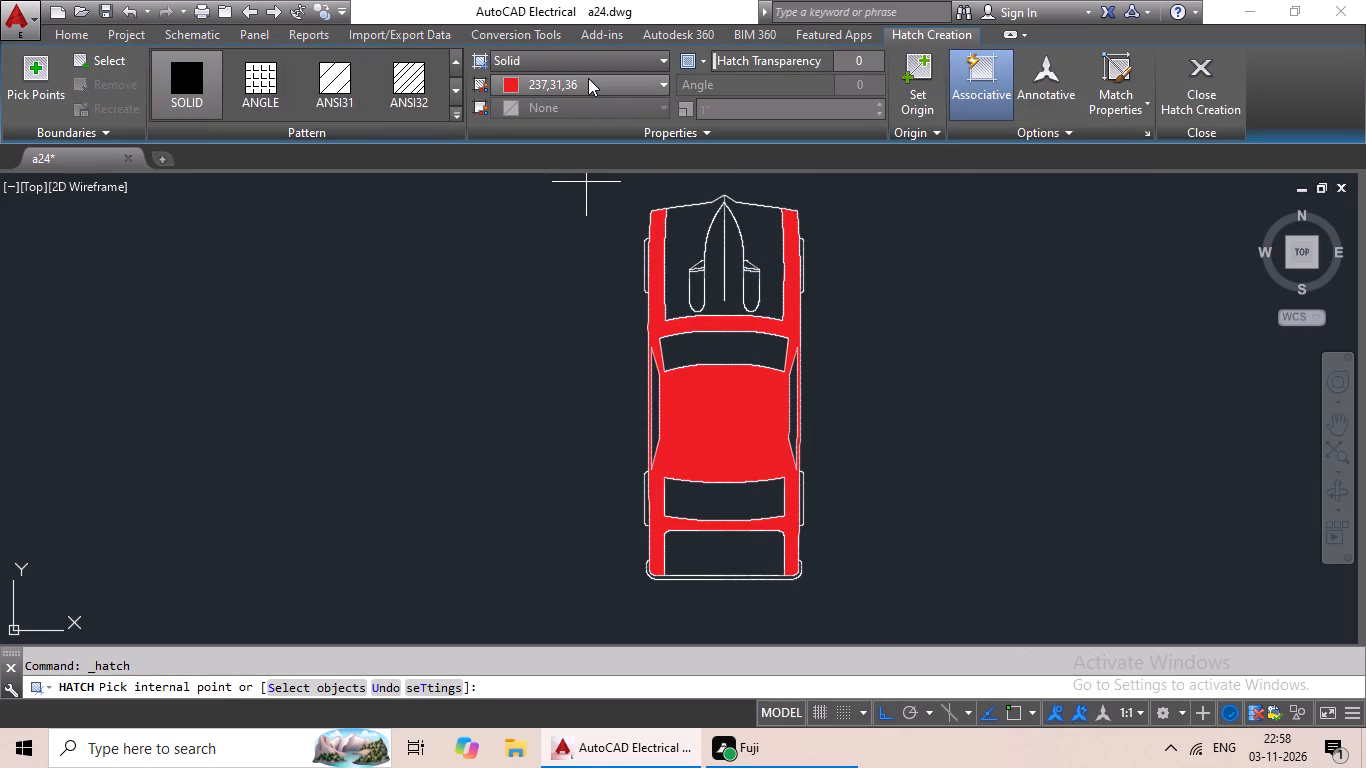
pyautogui.click(588, 78)
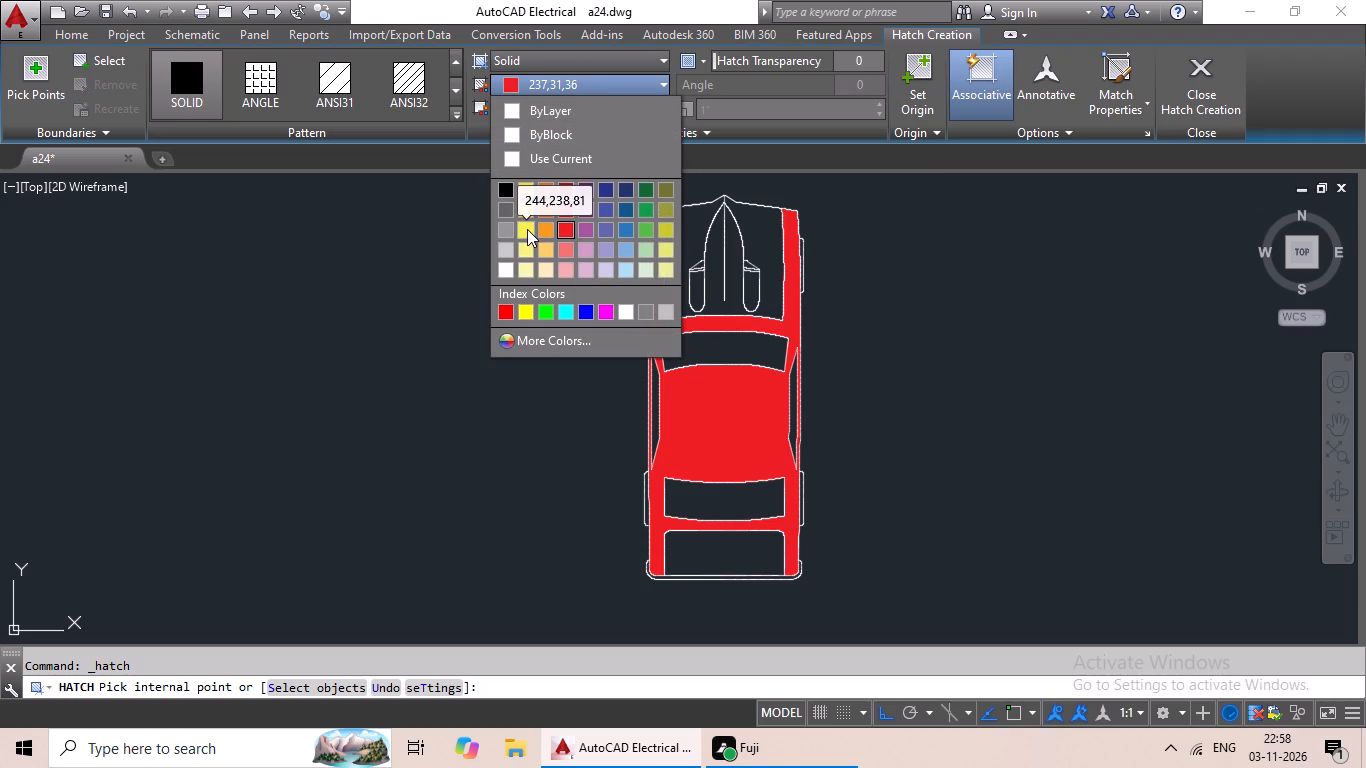
pyautogui.click(527, 229)
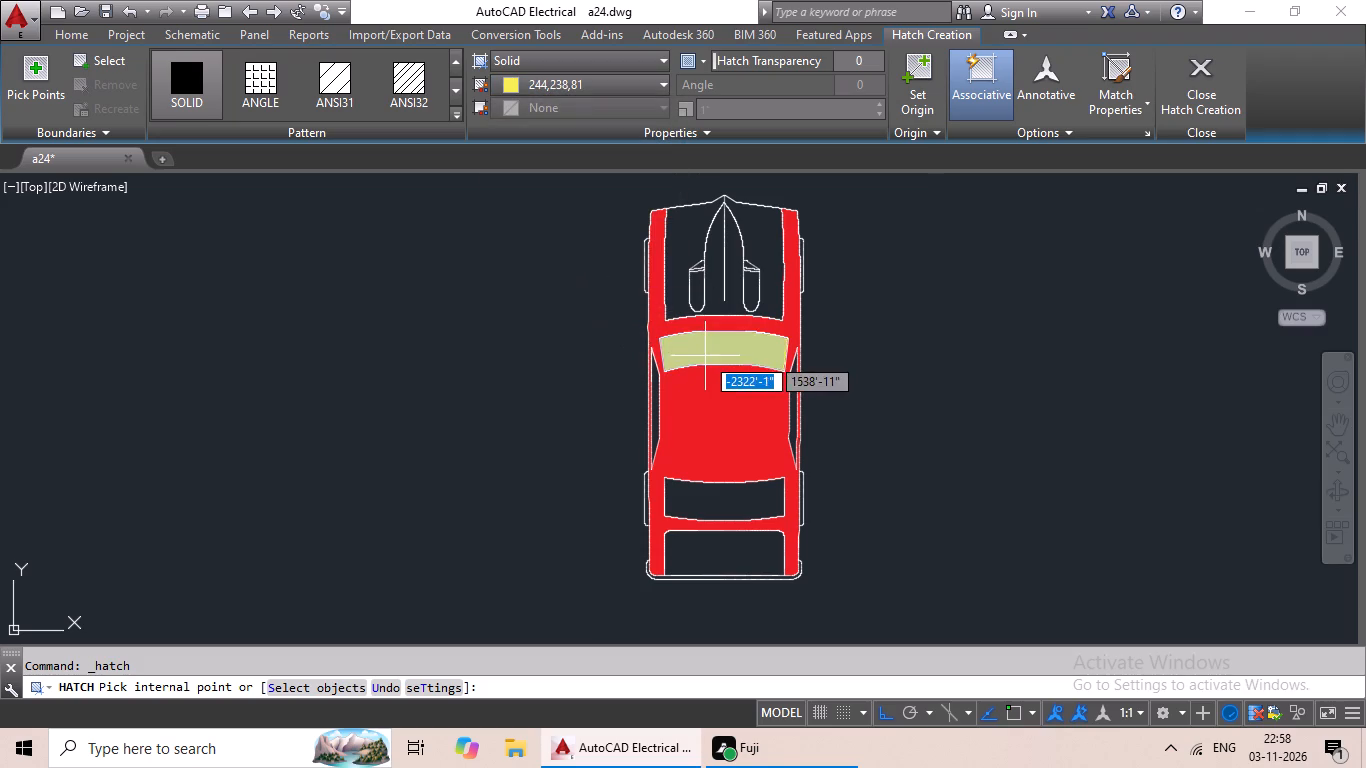
pyautogui.click(705, 356)
pyautogui.click(656, 410)
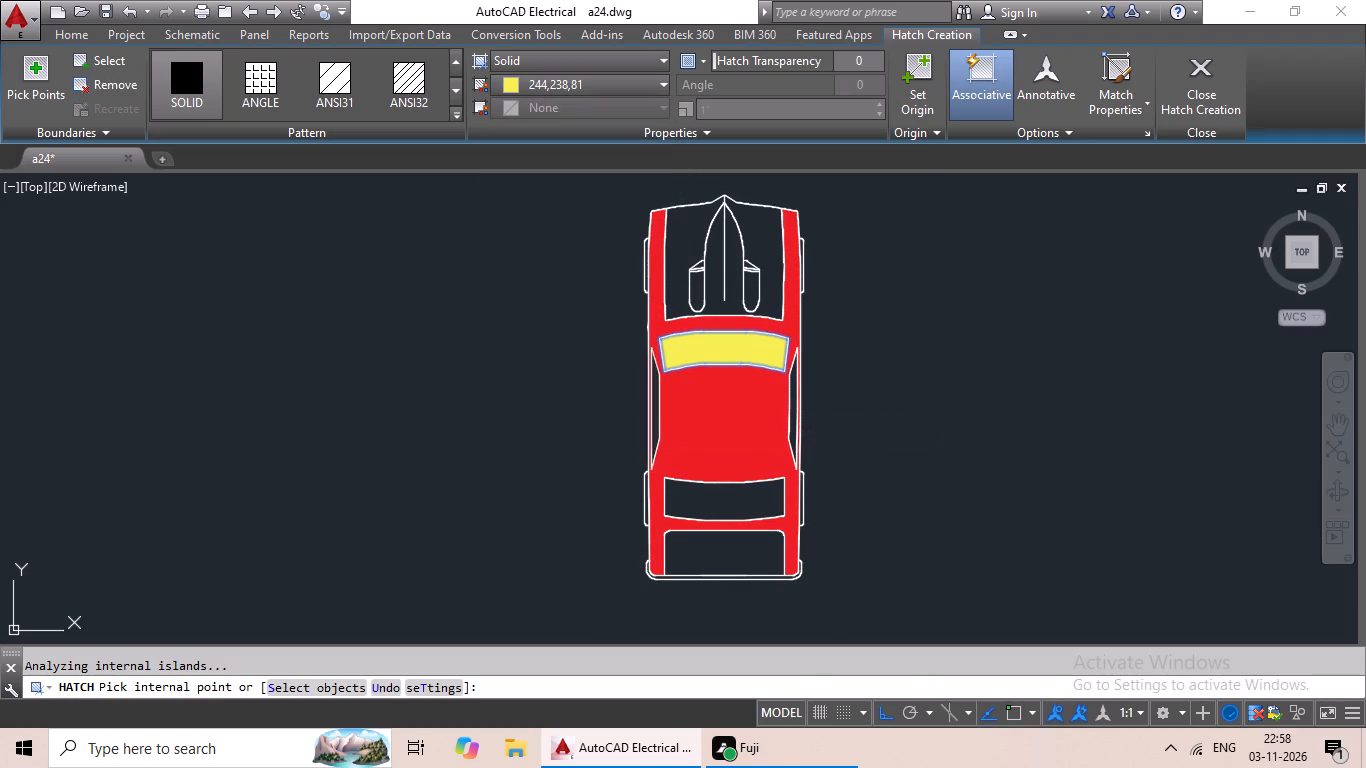
pyautogui.click(796, 422)
pyautogui.click(743, 496)
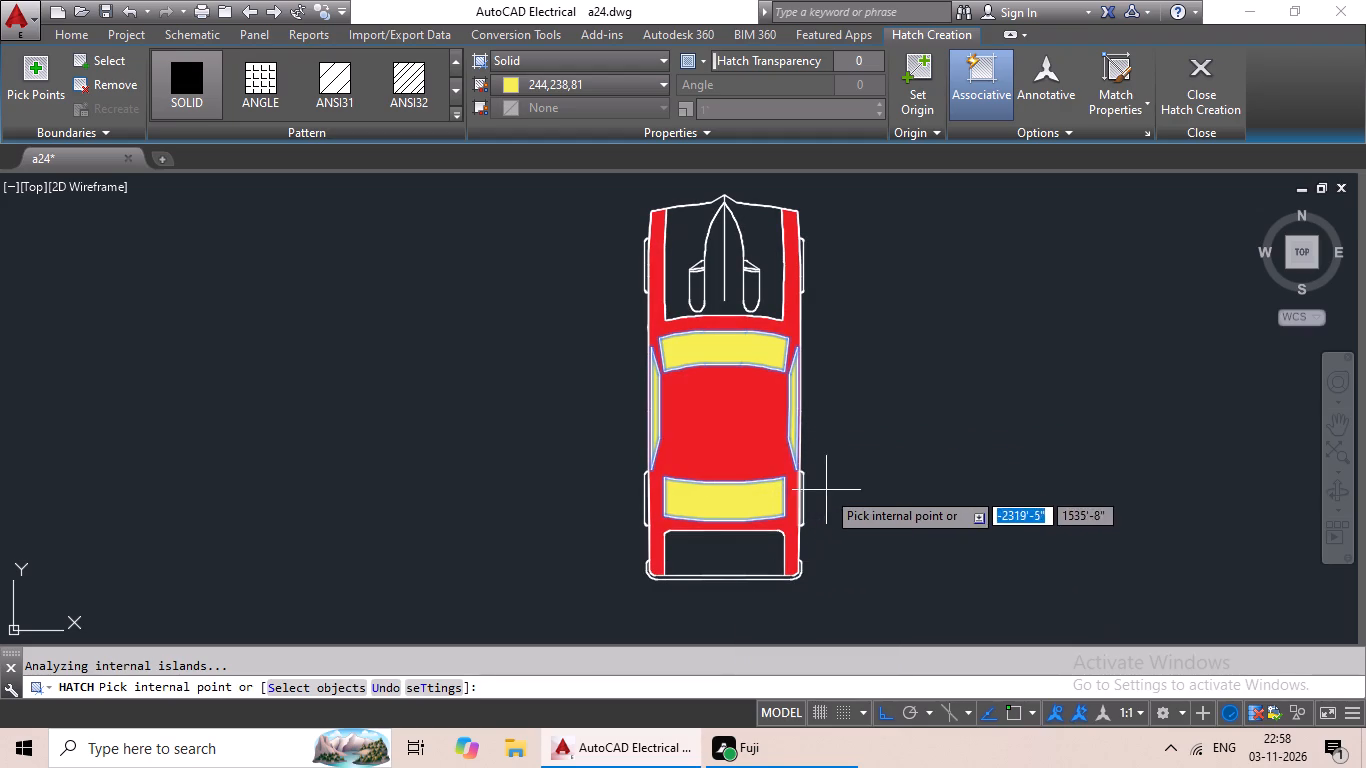
pyautogui.scroll(1, 772, 585)
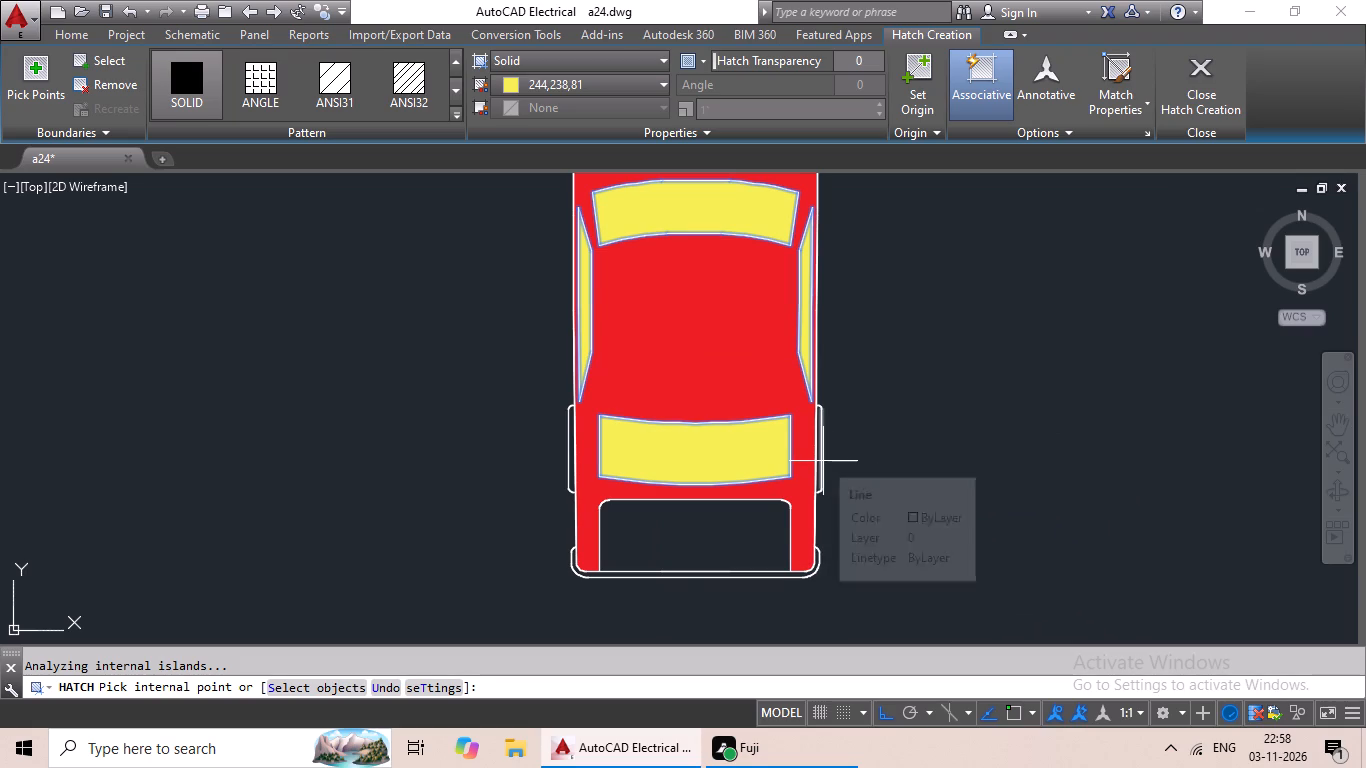
pyautogui.click(798, 576)
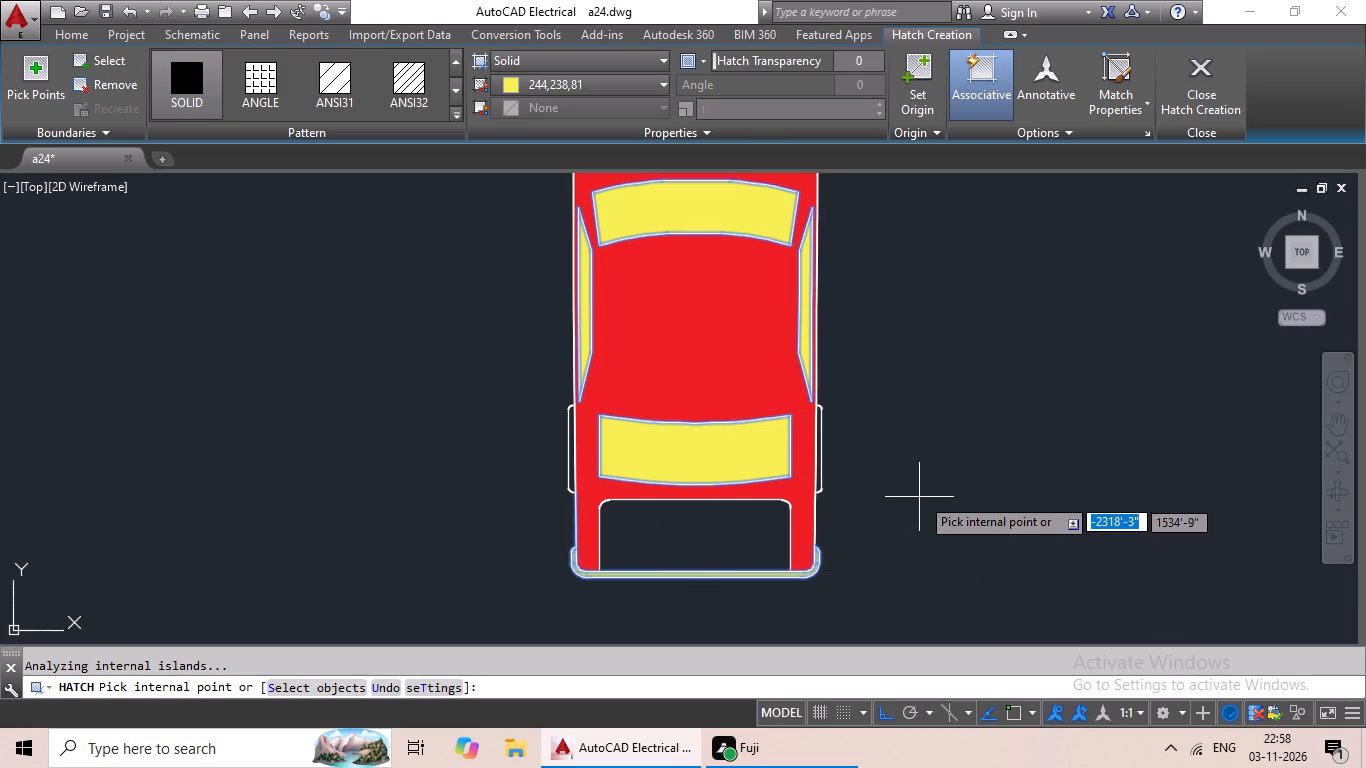
pyautogui.scroll(-1, 921, 496)
pyautogui.moveTo(964, 471); pyautogui.dragTo(933, 476, button='middle')
pyautogui.moveTo(912, 483); pyautogui.dragTo(892, 491, button='middle')
pyautogui.press('Escape')
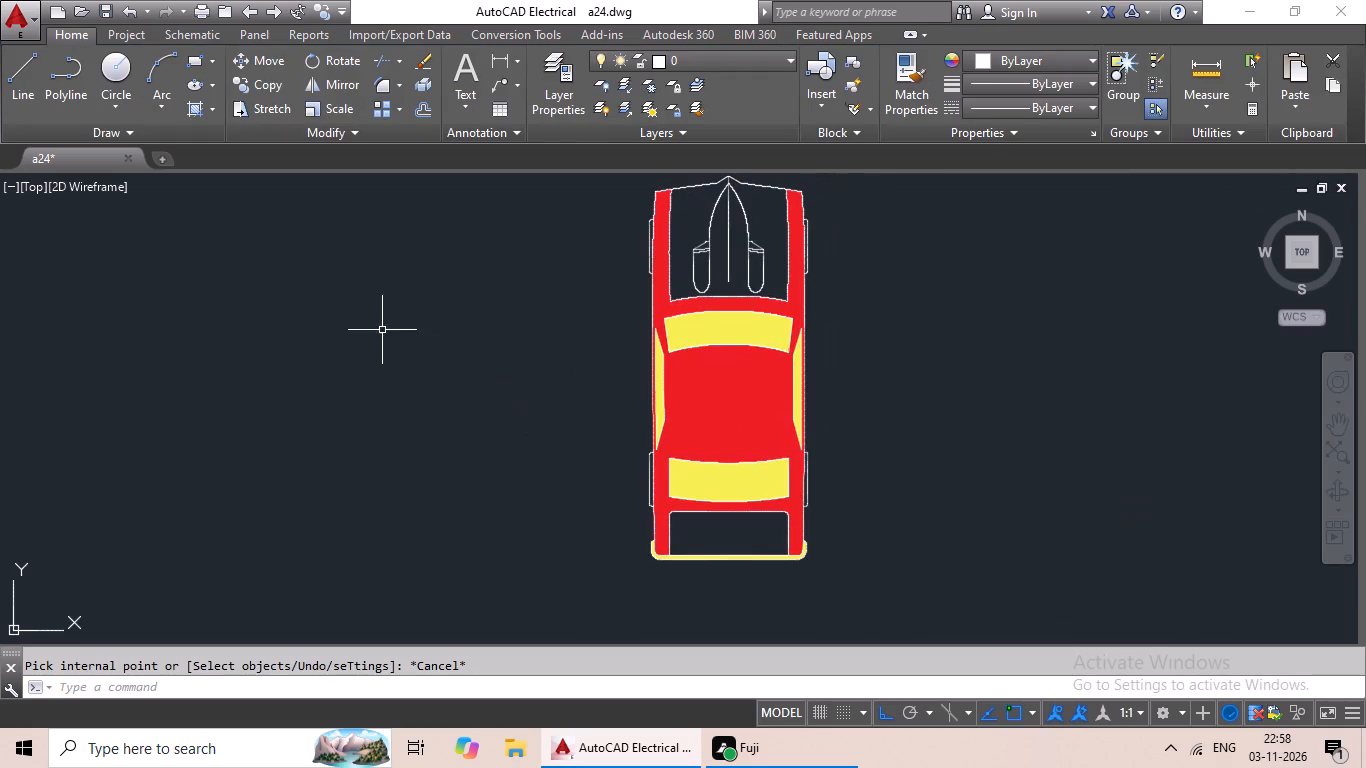
# Fill the car's west rear wheel and trunk panel with a solid hatch in light blue 122,175,223.
pyautogui.click(200, 107)
pyautogui.click(586, 89)
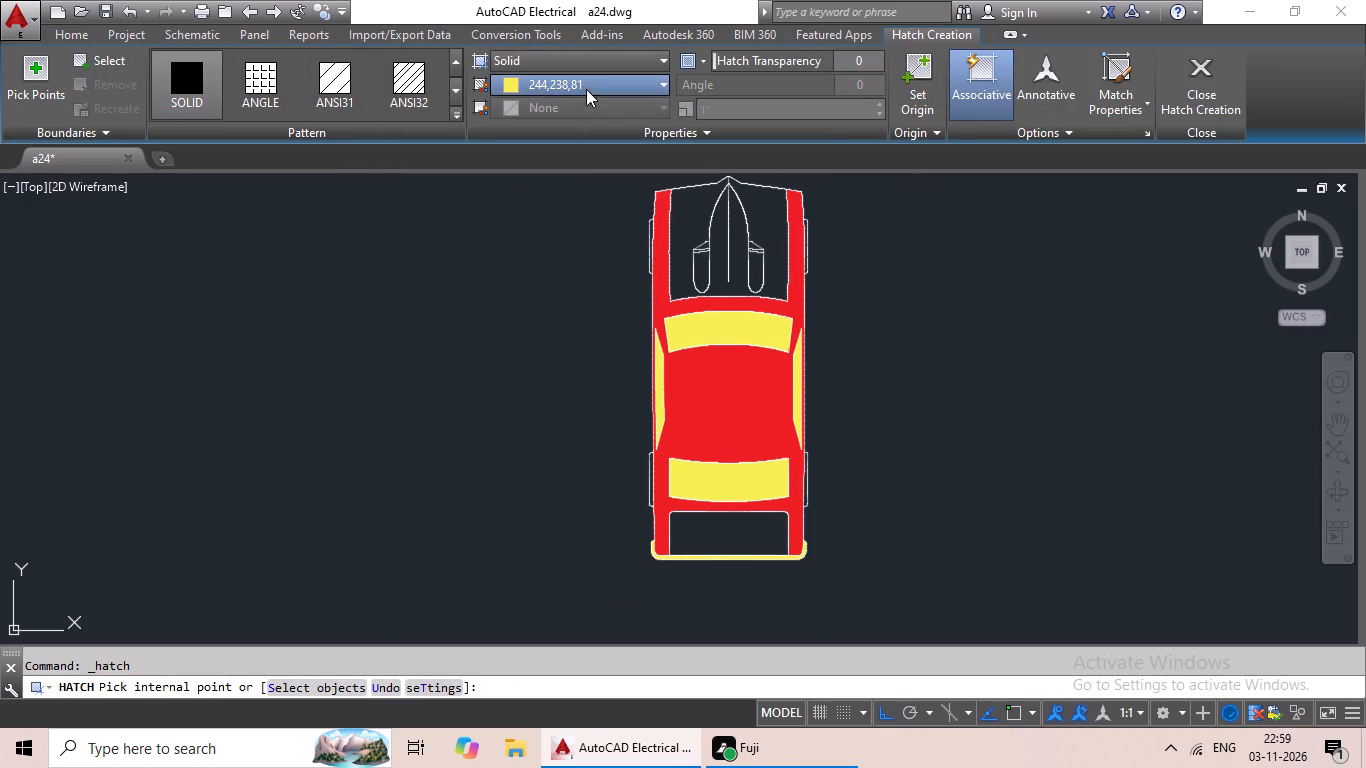
pyautogui.click(620, 251)
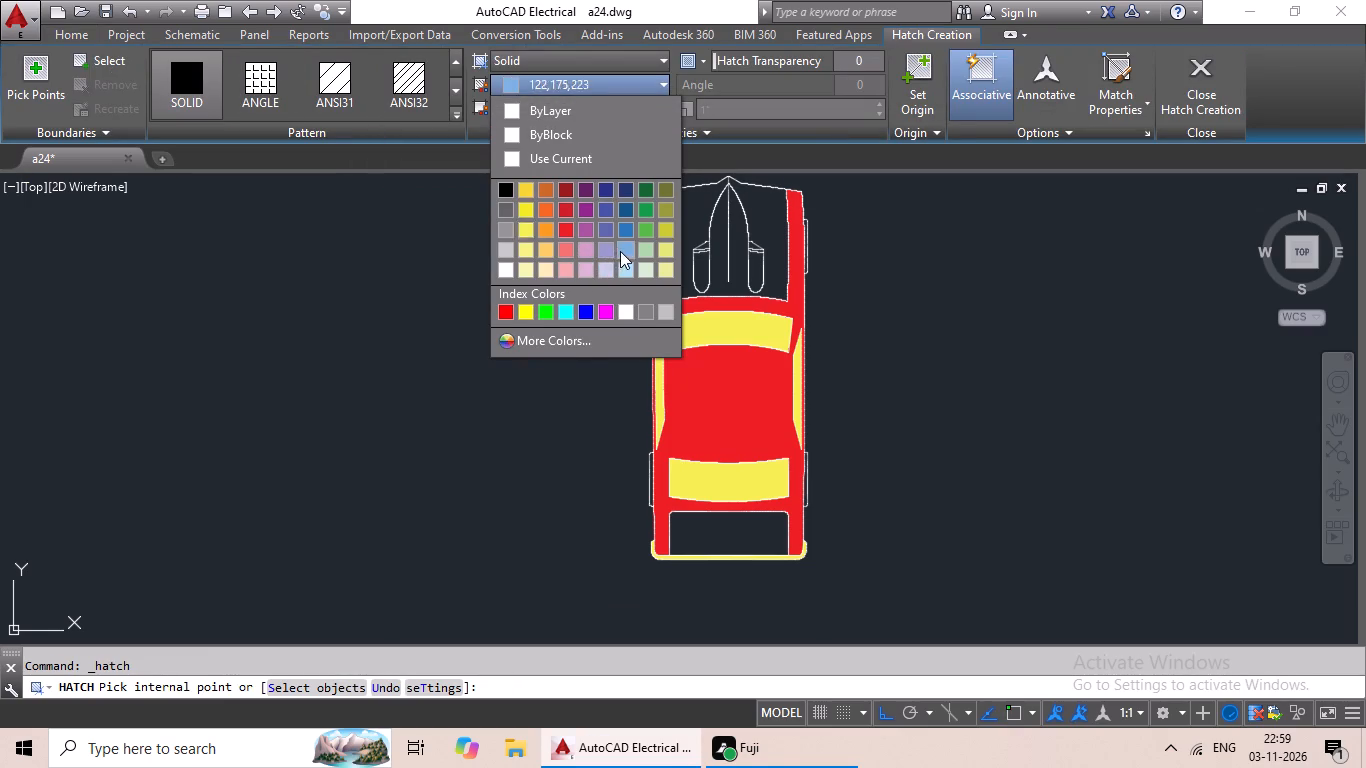
pyautogui.click(651, 486)
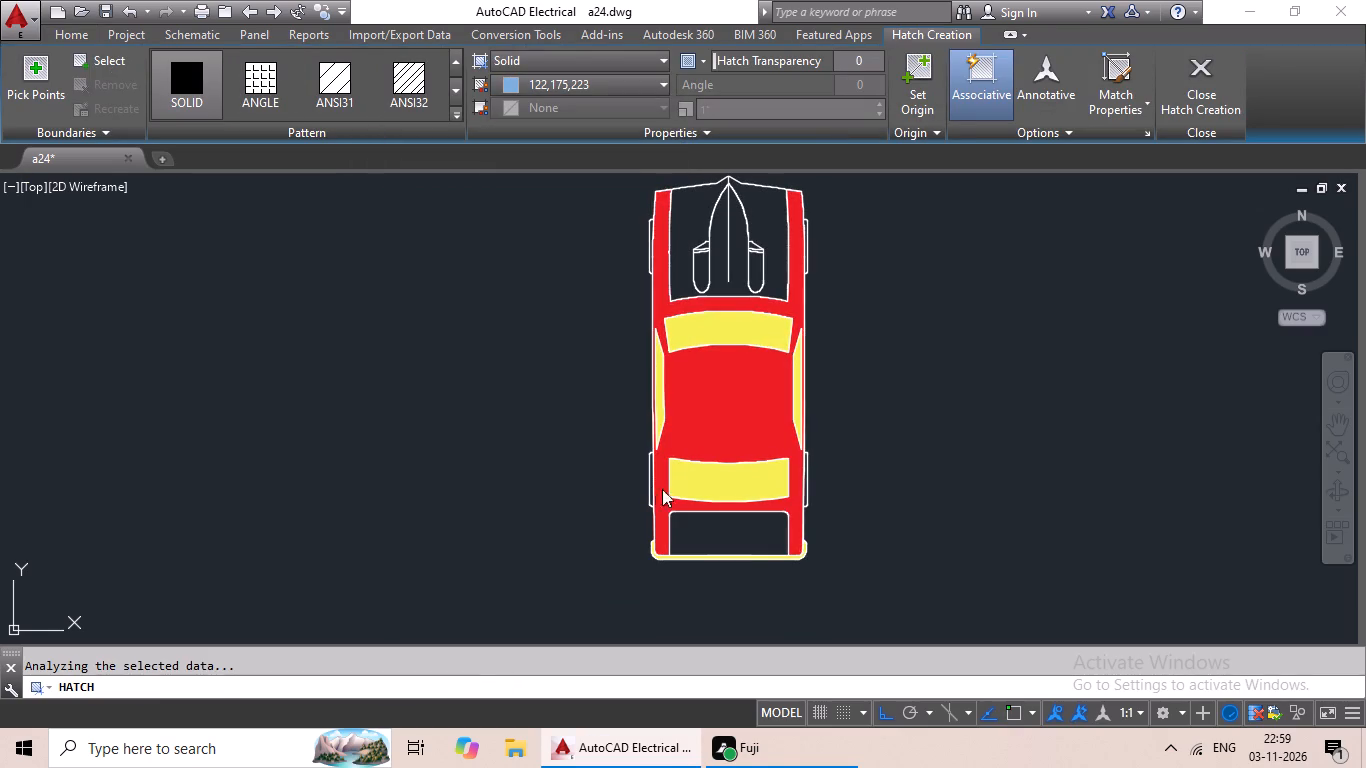
pyautogui.click(735, 542)
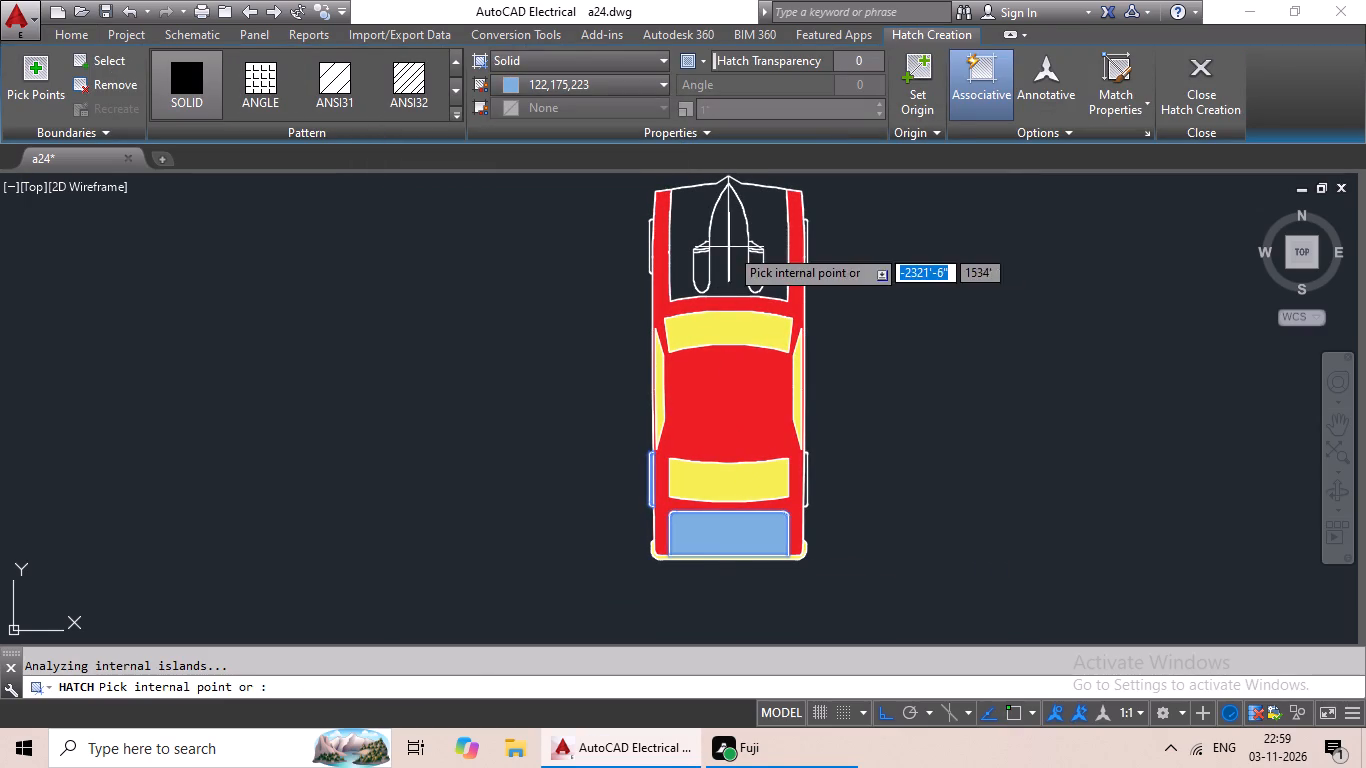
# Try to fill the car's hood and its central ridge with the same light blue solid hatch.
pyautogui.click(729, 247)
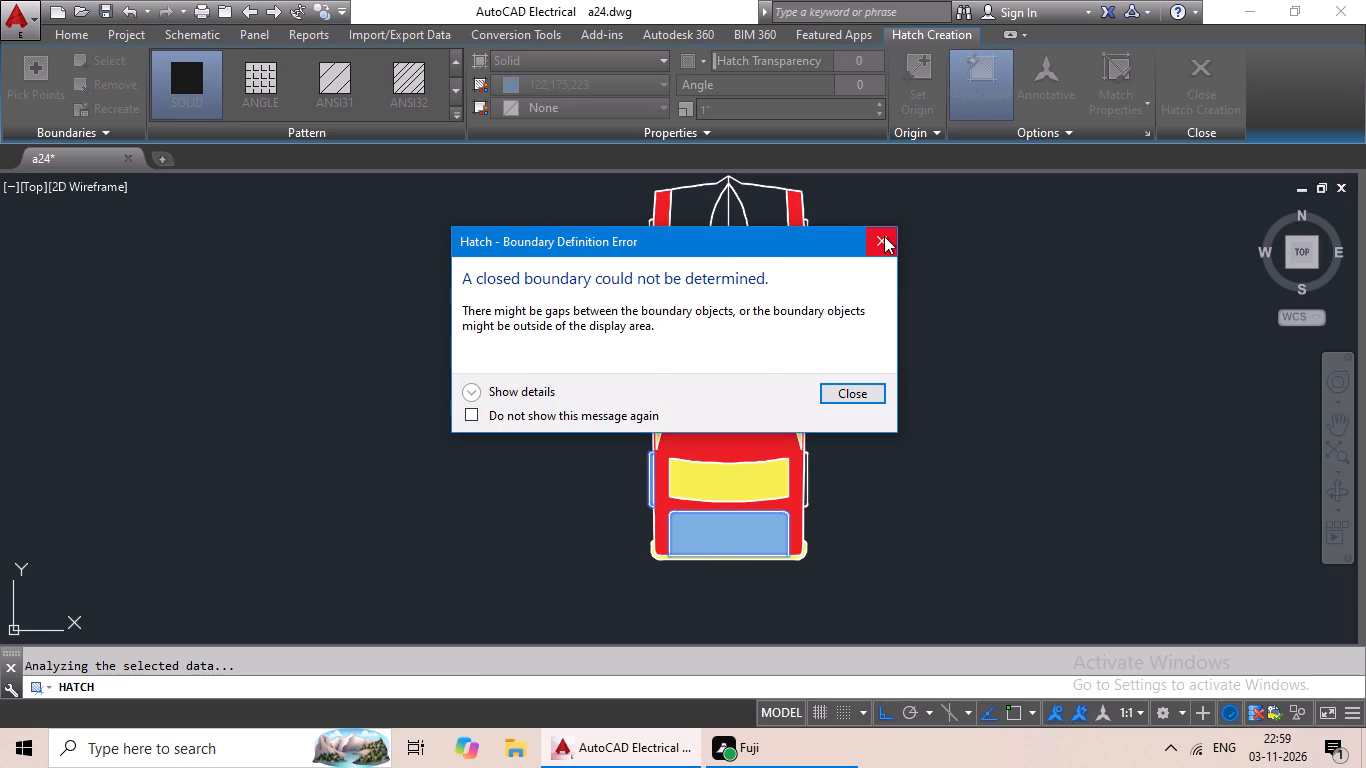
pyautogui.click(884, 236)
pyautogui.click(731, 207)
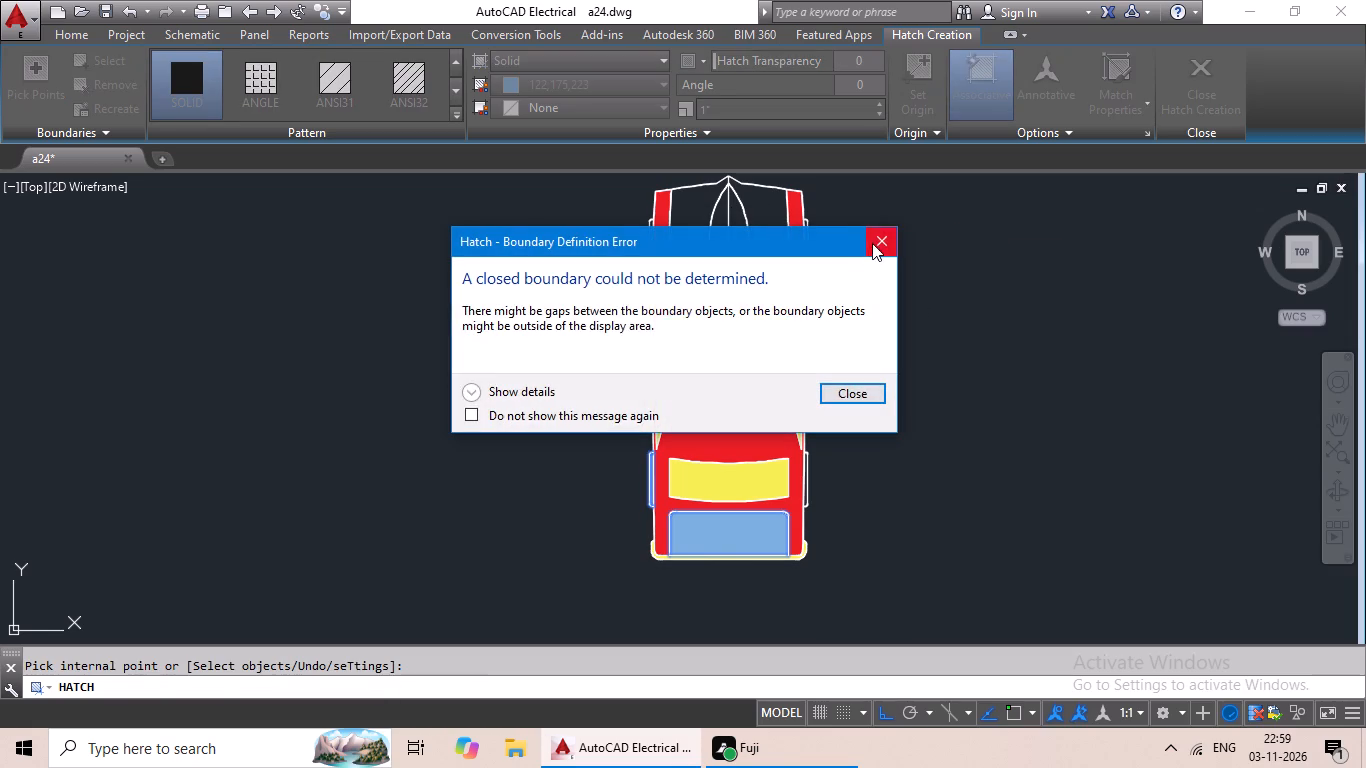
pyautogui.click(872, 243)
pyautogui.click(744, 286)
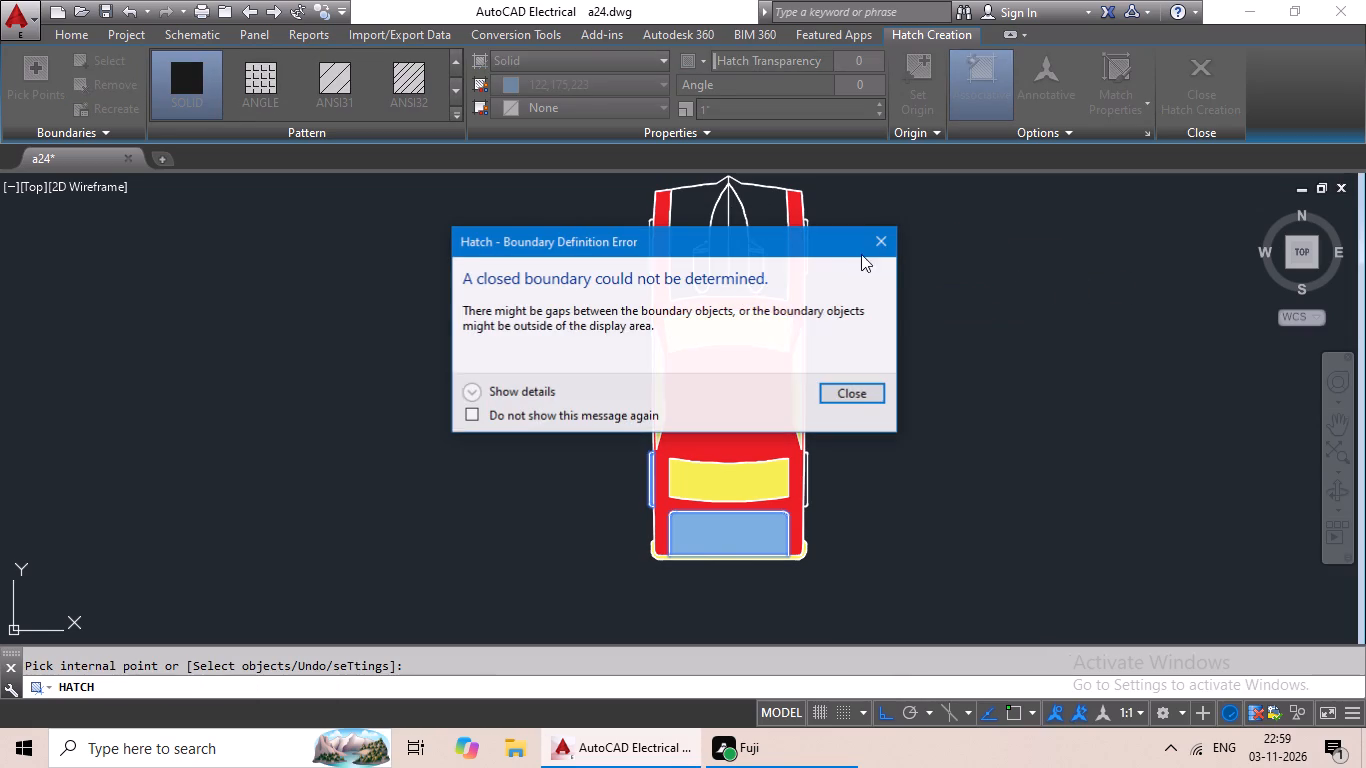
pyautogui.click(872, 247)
# Fill the car's east rear wheel with the light blue solid hatch, and try the east front wheel as well.
pyautogui.click(805, 460)
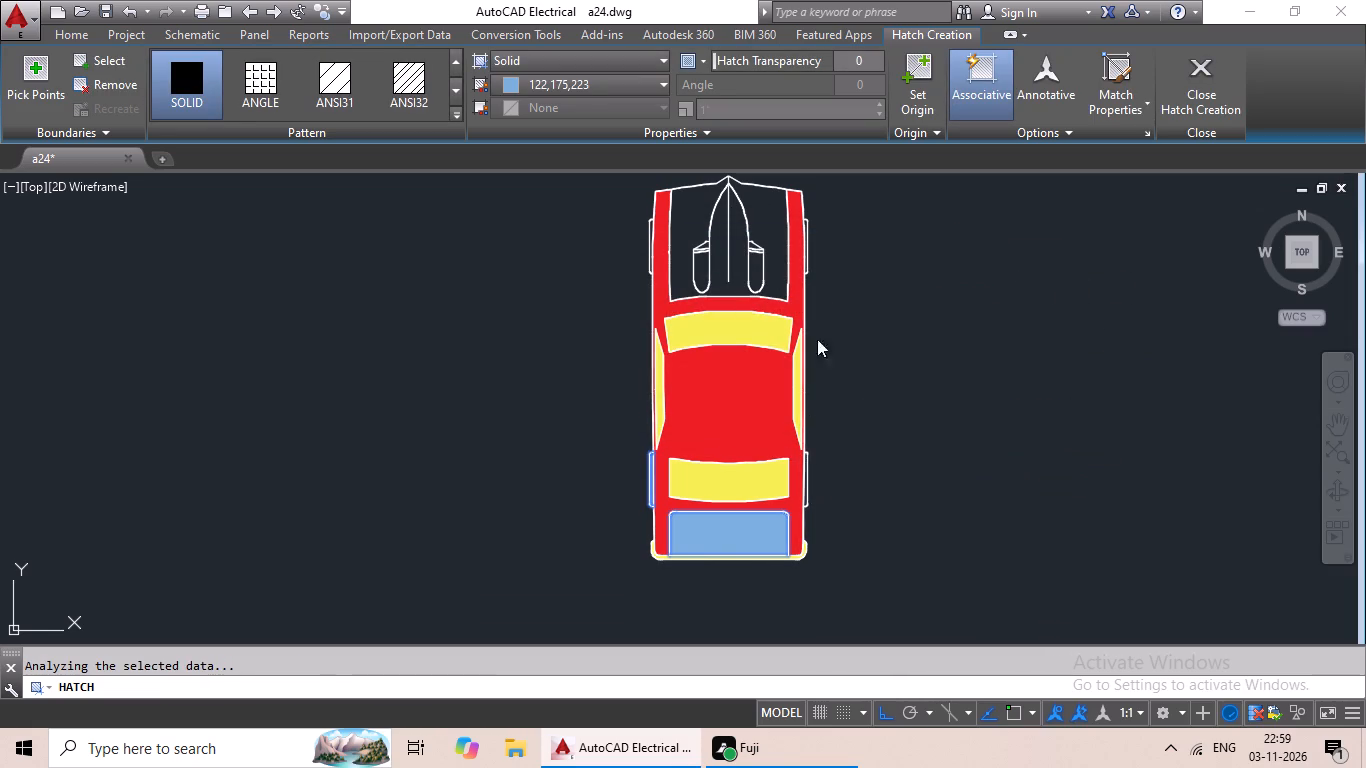
pyautogui.scroll(2, 815, 262)
pyautogui.click(794, 254)
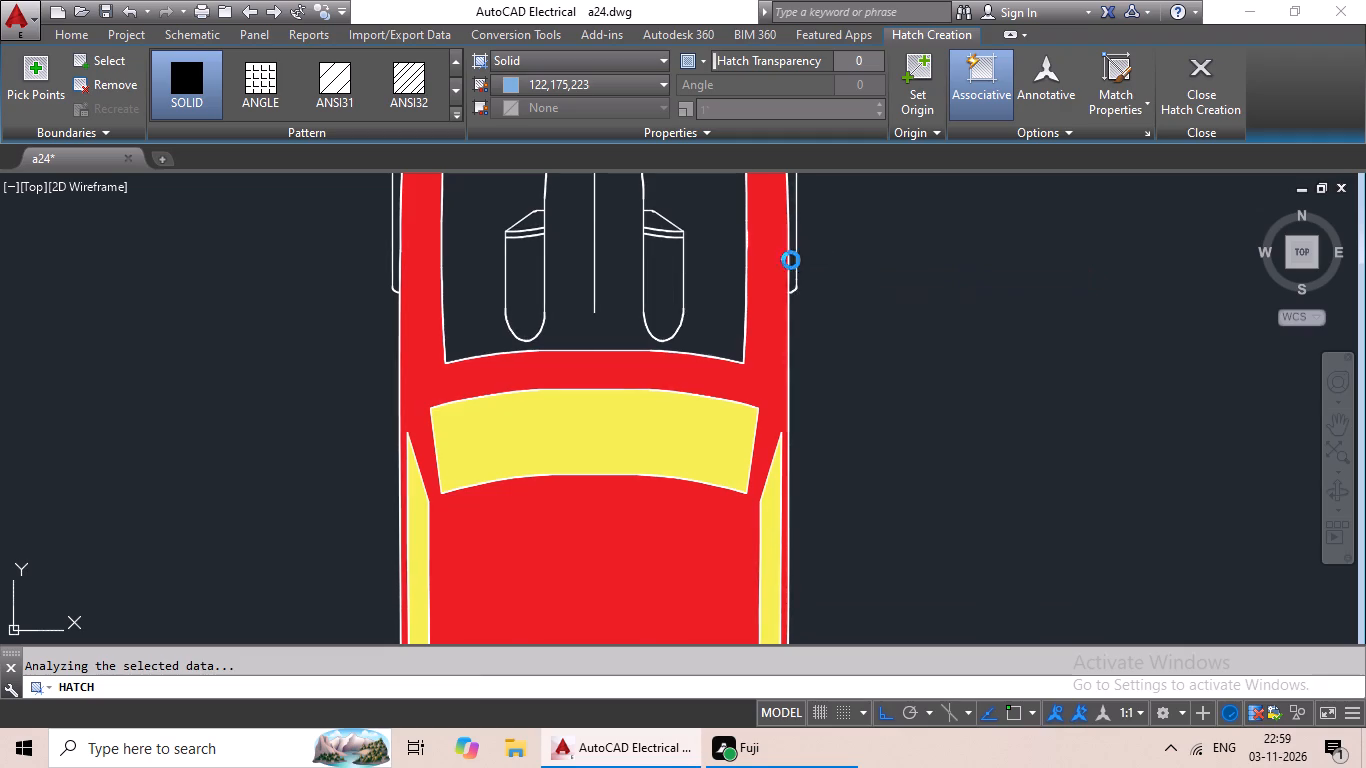
pyautogui.click(895, 239)
pyautogui.scroll(-3, 660, 284)
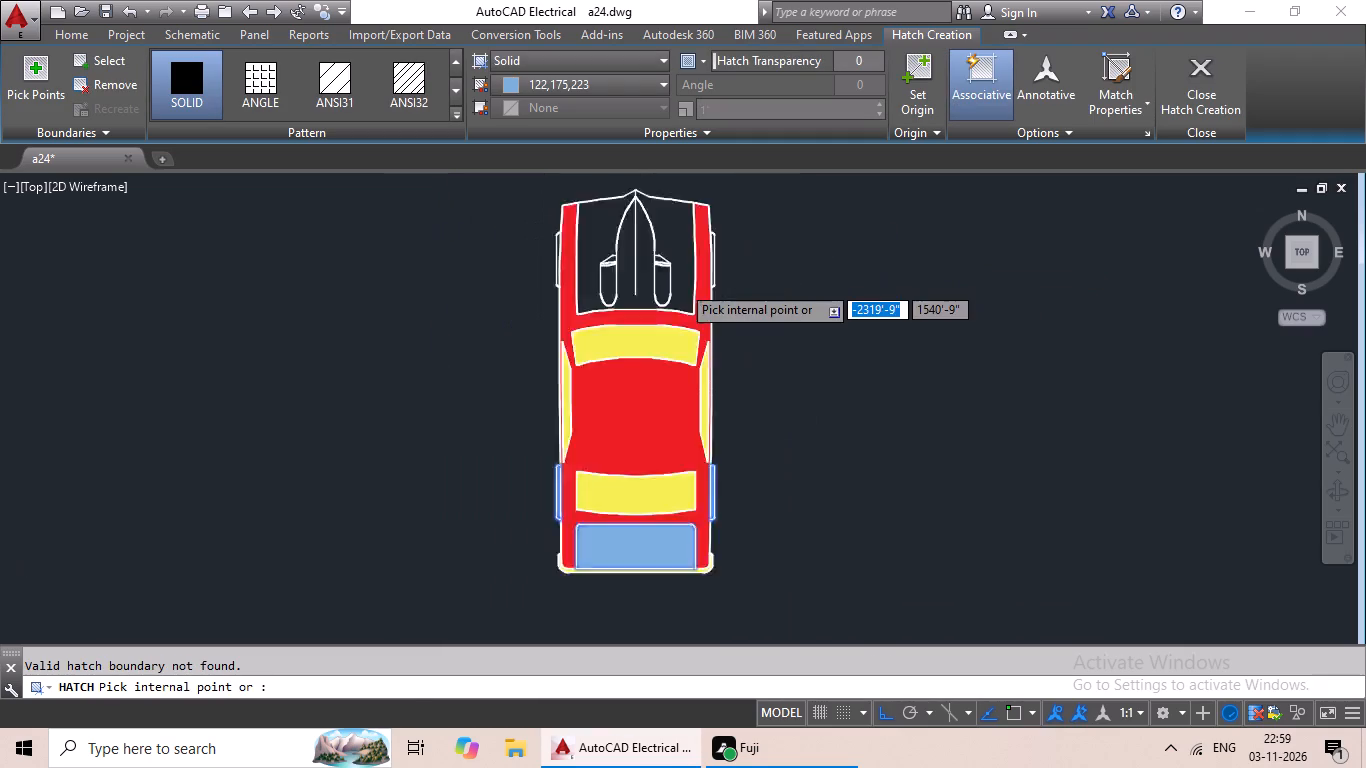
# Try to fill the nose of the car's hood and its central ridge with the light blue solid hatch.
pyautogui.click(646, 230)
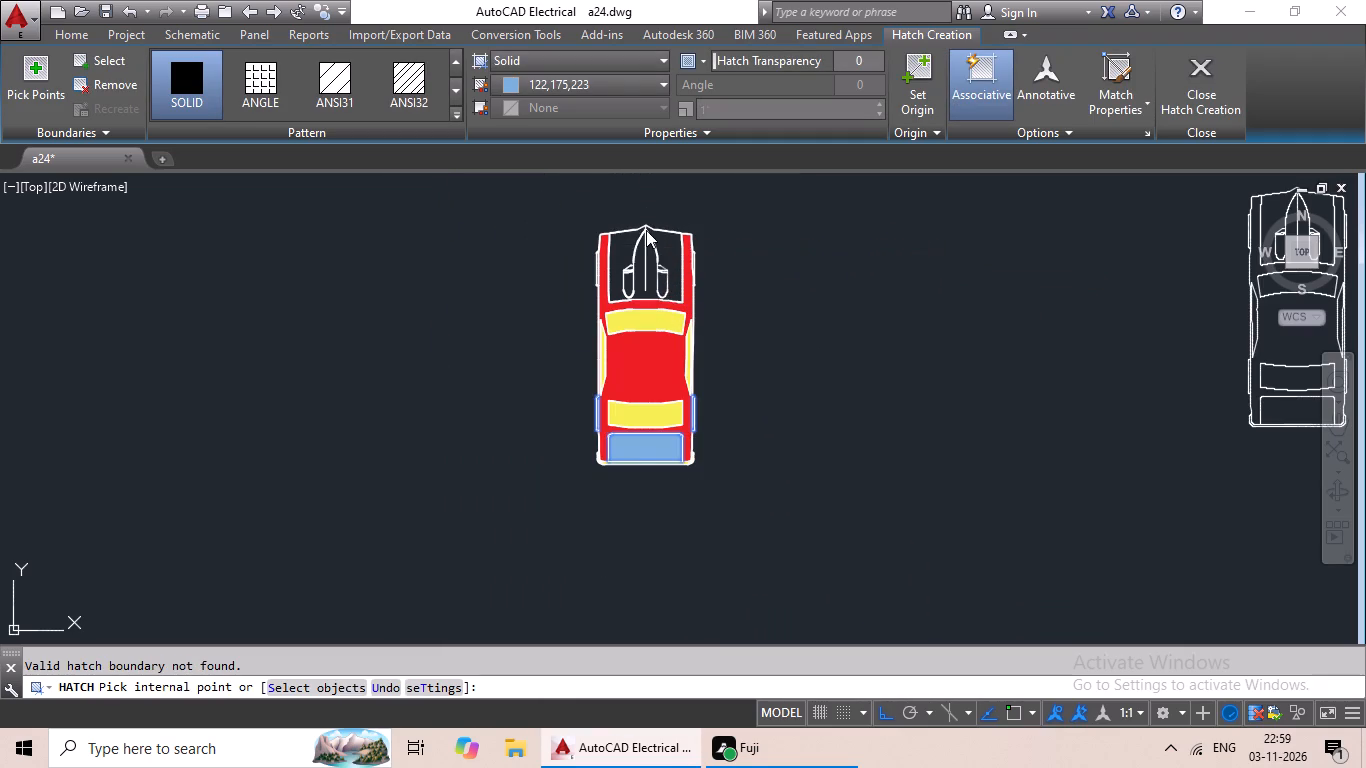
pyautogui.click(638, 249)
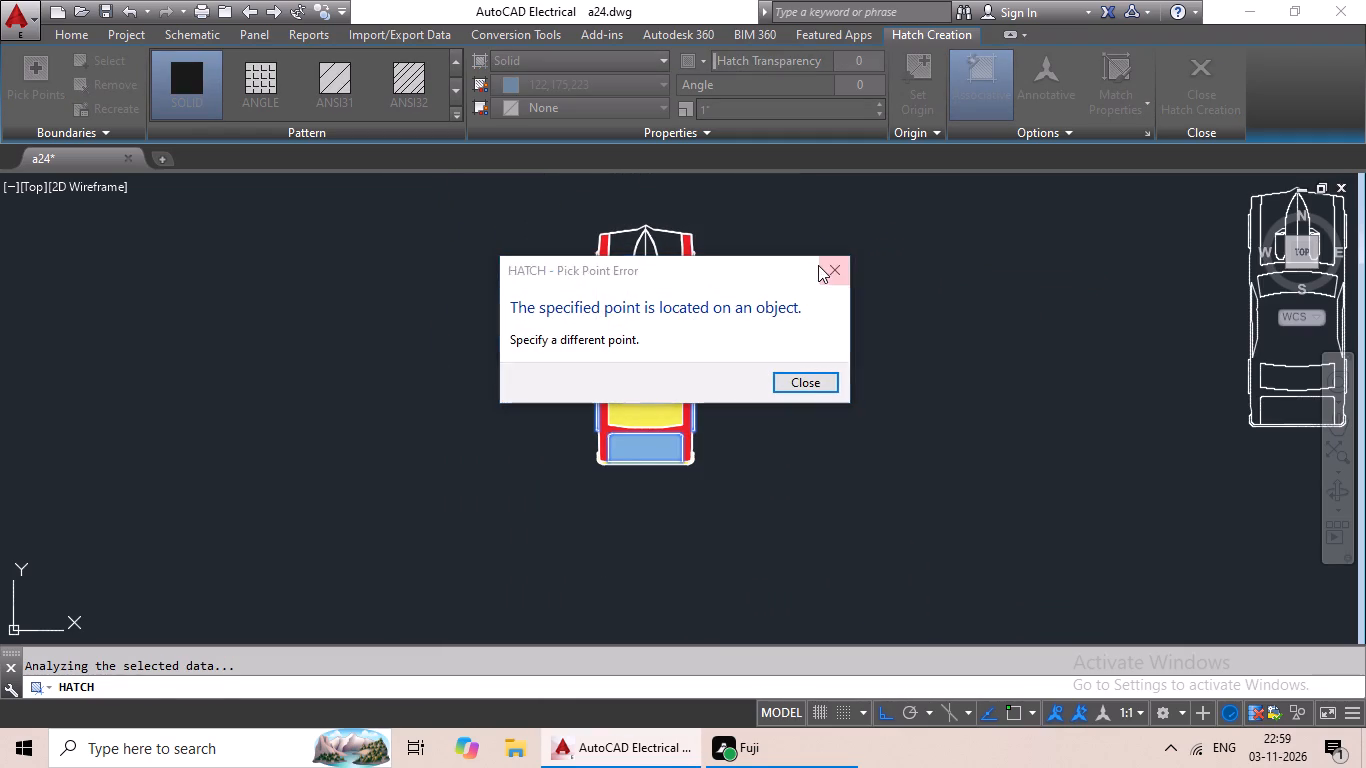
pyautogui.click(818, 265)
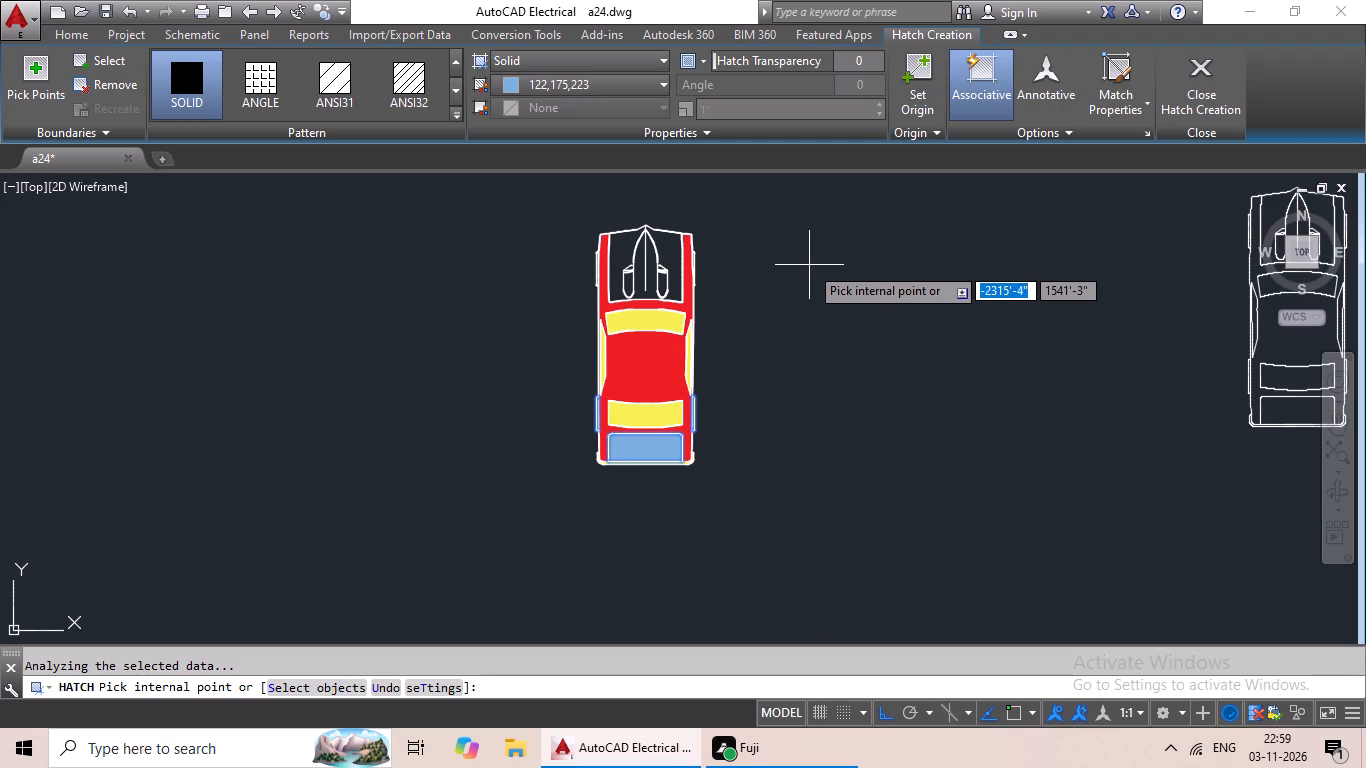
# Change the current trunk and rear-wheel hatch to blue 39,118,187 and extend it over the car's hood and central ridge.
pyautogui.click(594, 82)
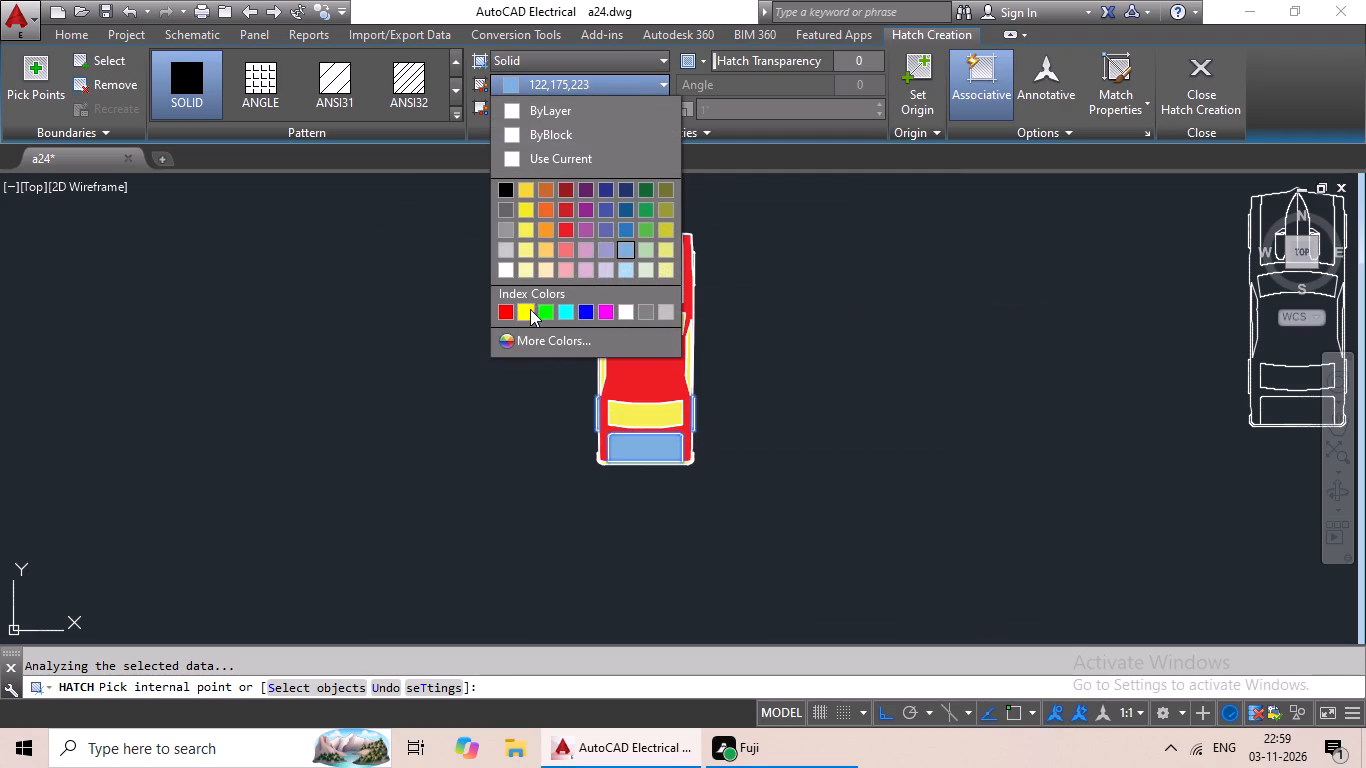
pyautogui.click(619, 233)
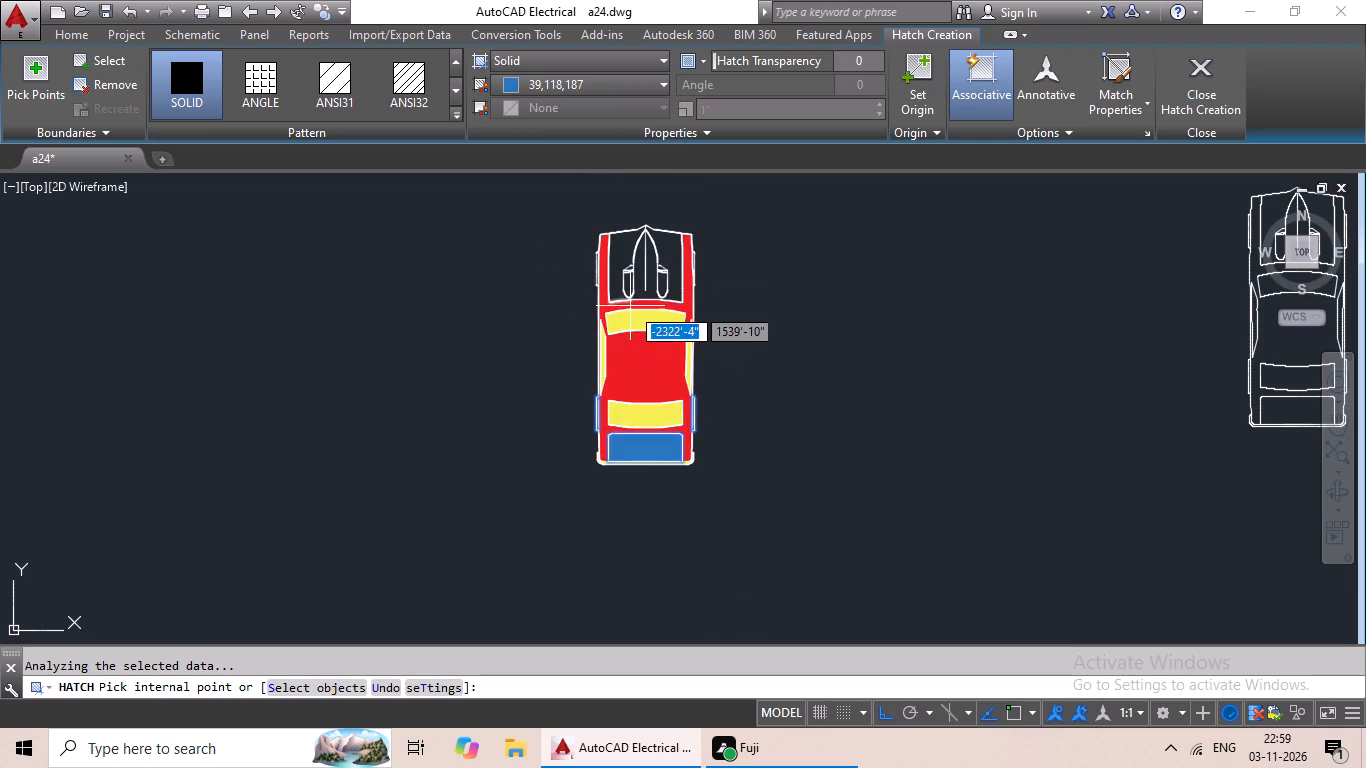
pyautogui.click(668, 294)
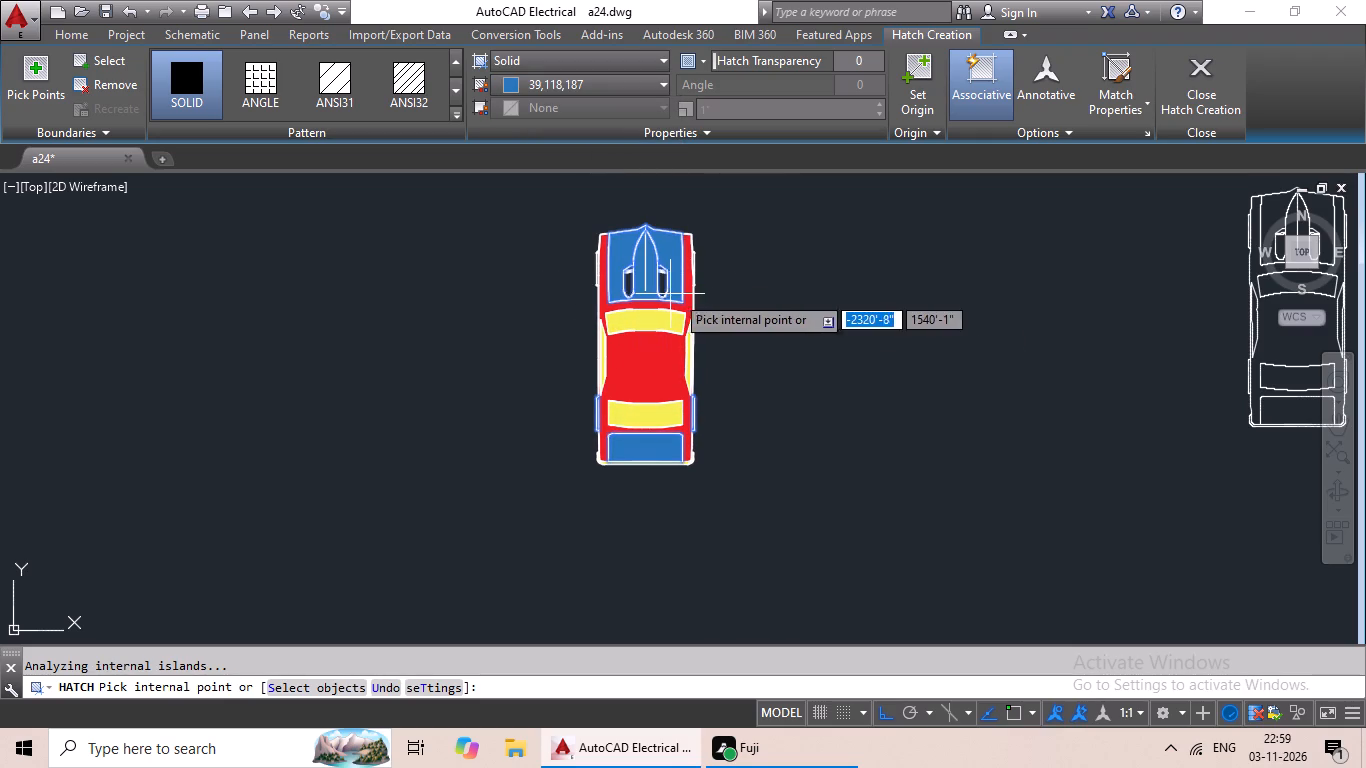
pyautogui.scroll(2, 678, 265)
pyautogui.click(719, 282)
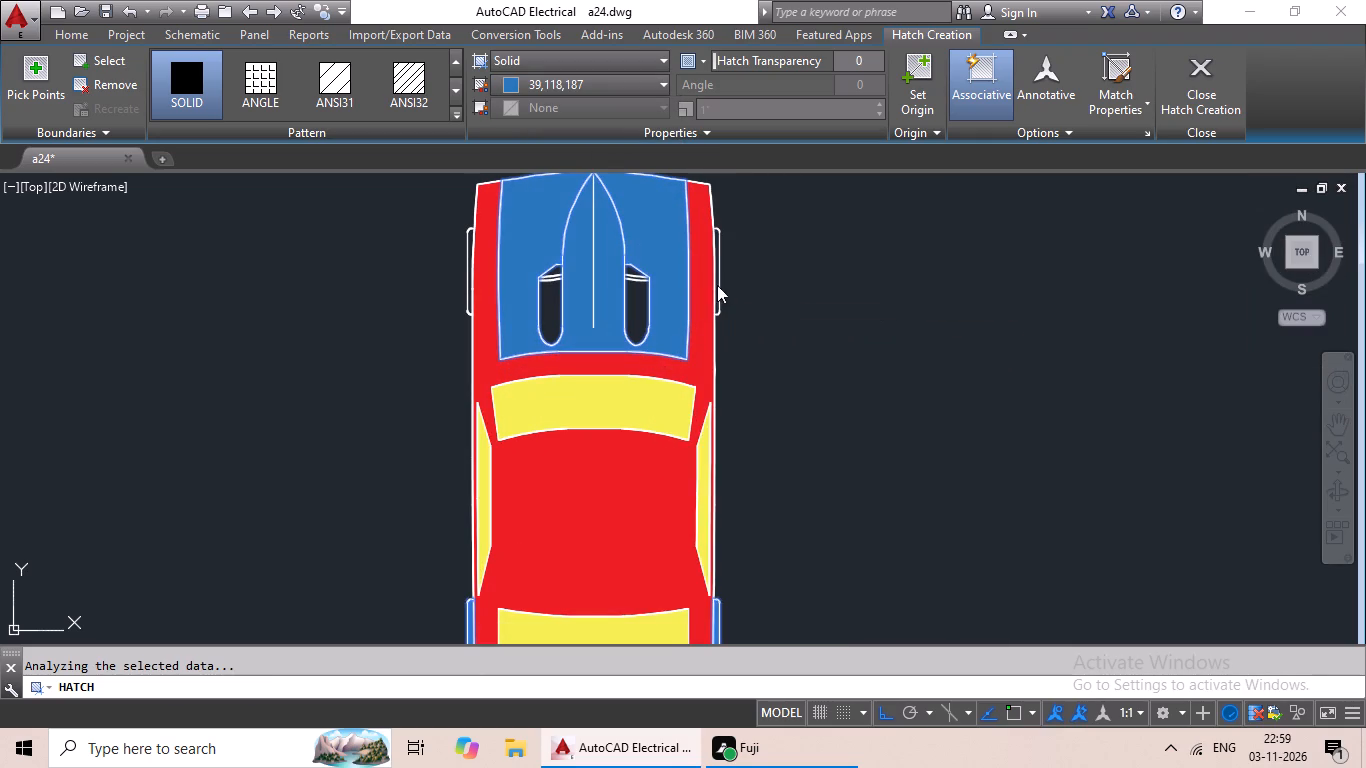
pyautogui.click(825, 262)
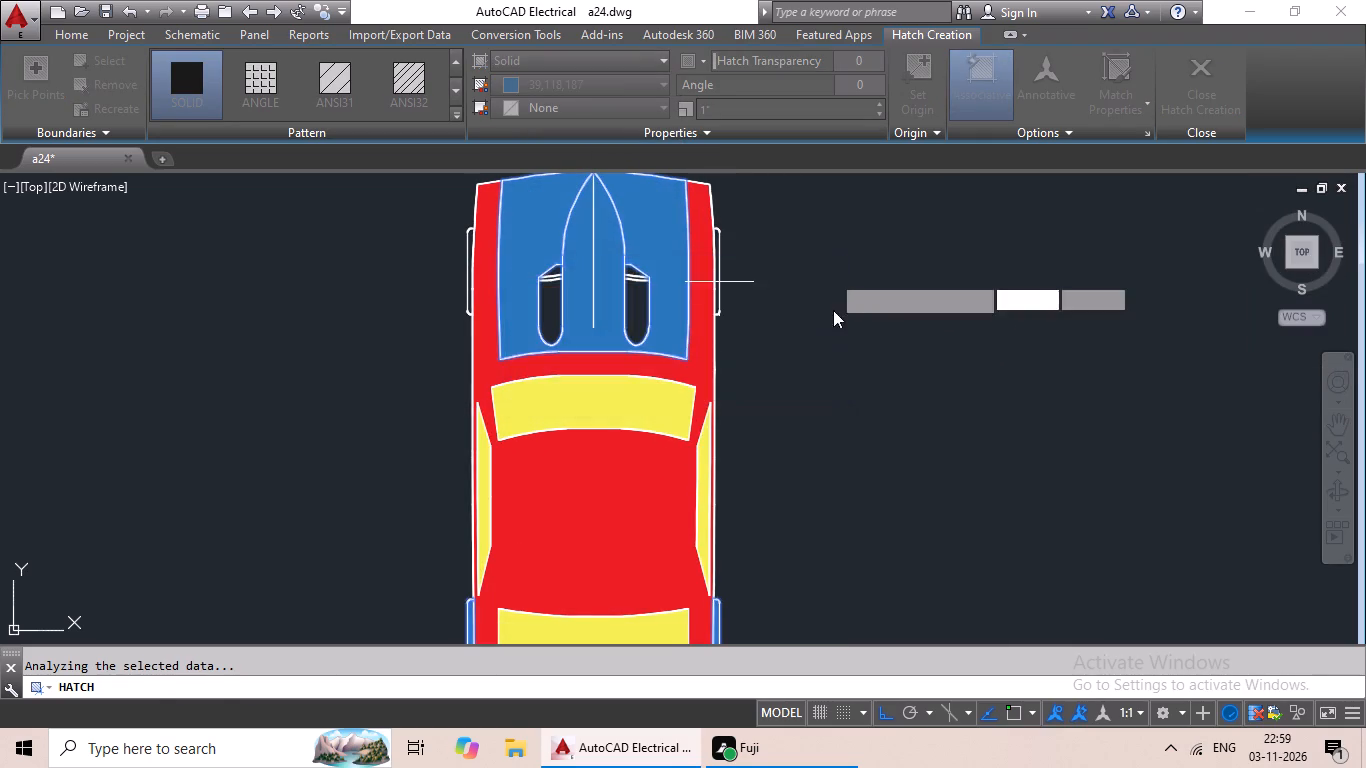
pyautogui.scroll(-1, 819, 334)
pyautogui.press('Escape')
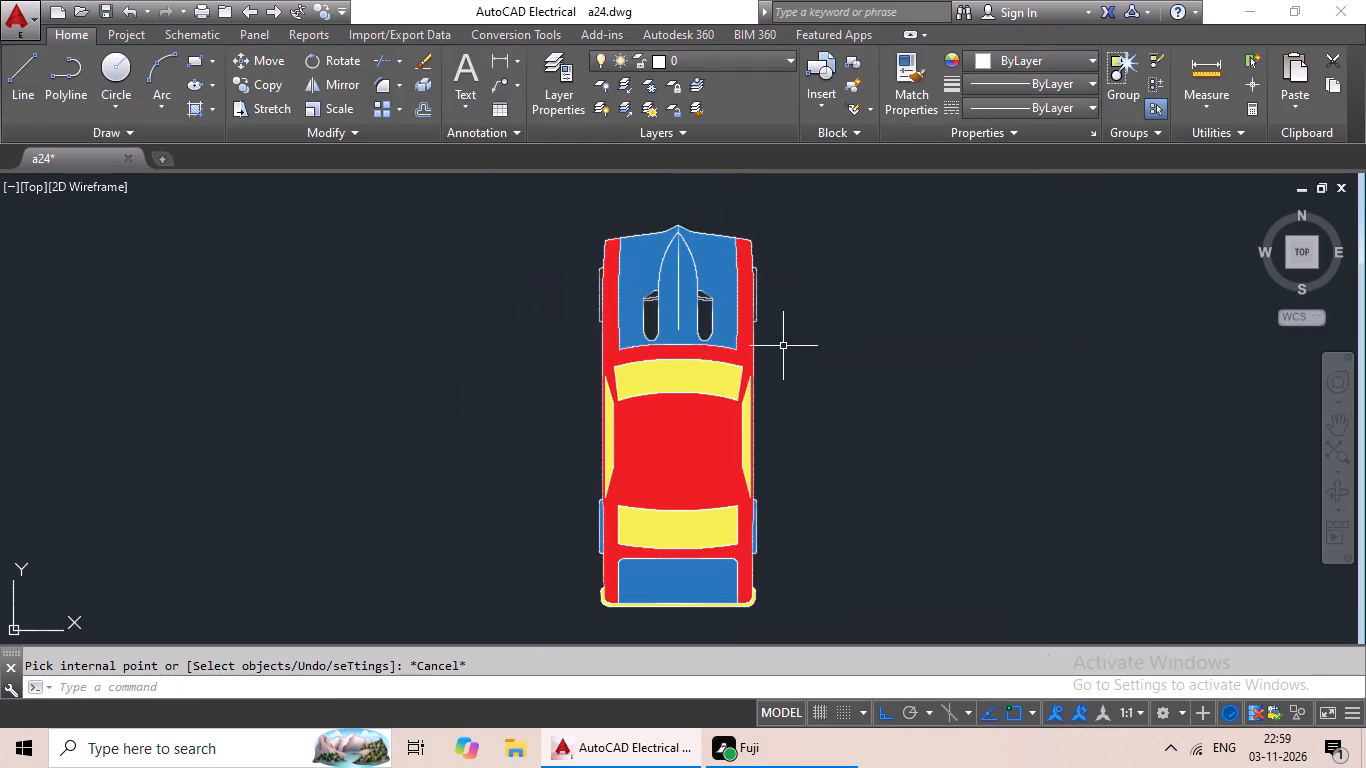
# Fill the car's two rear wheels and two front wheels with a solid hatch in purple 147,39,143.
pyautogui.click(192, 107)
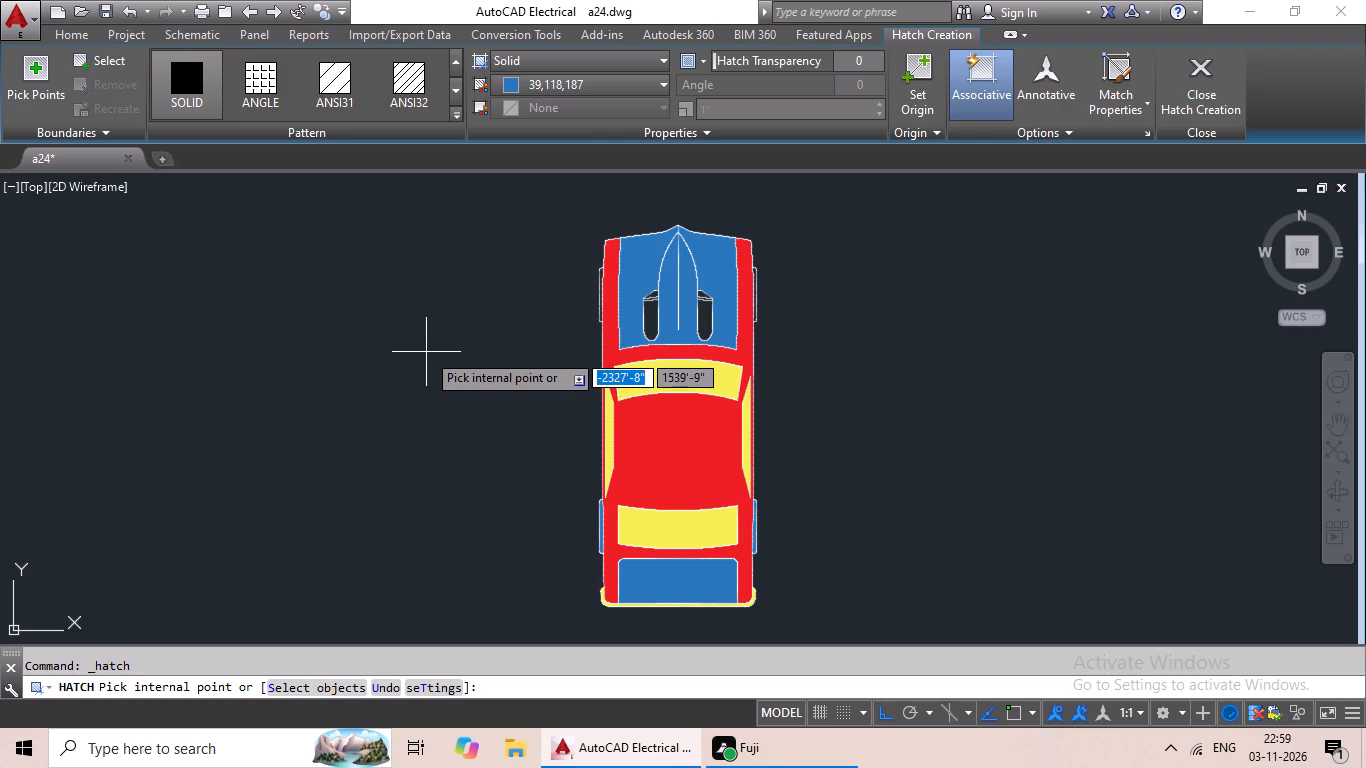
pyautogui.click(572, 86)
pyautogui.click(580, 205)
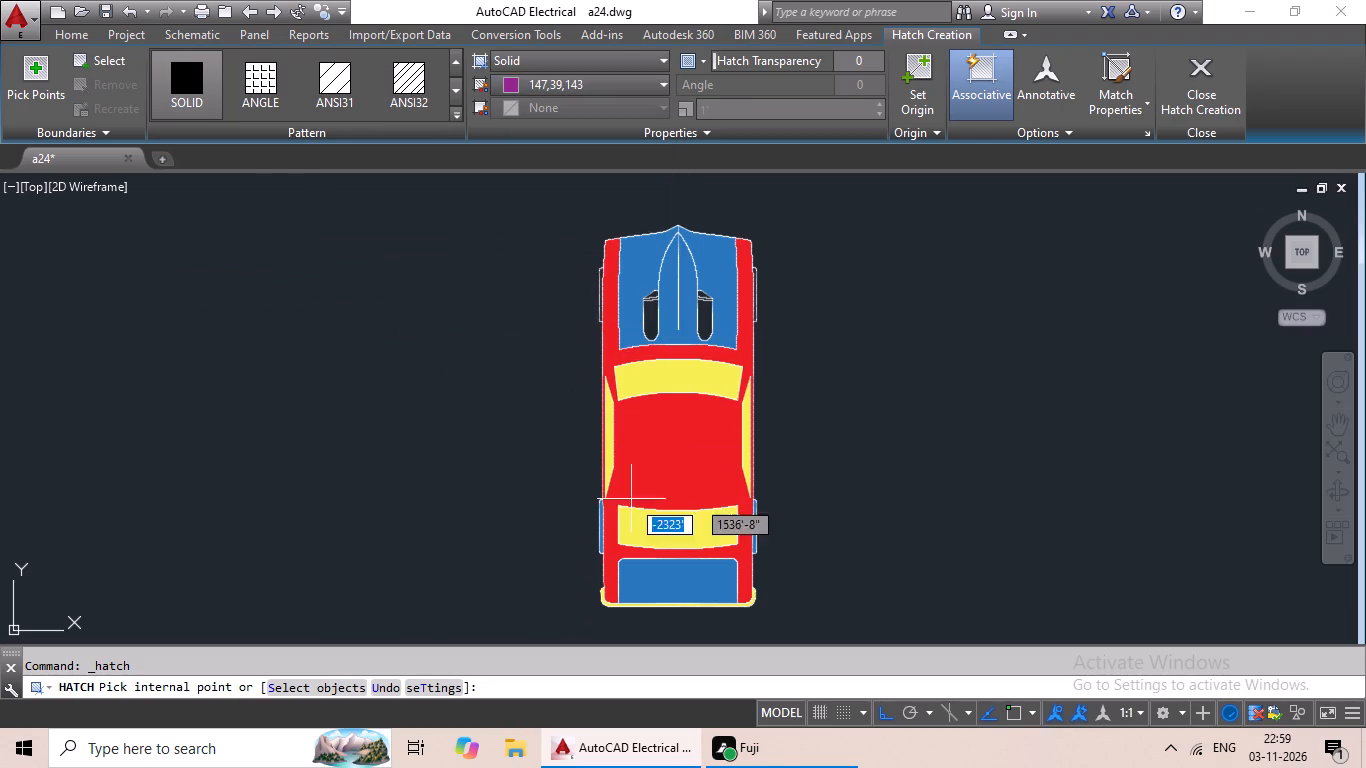
pyautogui.scroll(1, 755, 542)
pyautogui.click(756, 537)
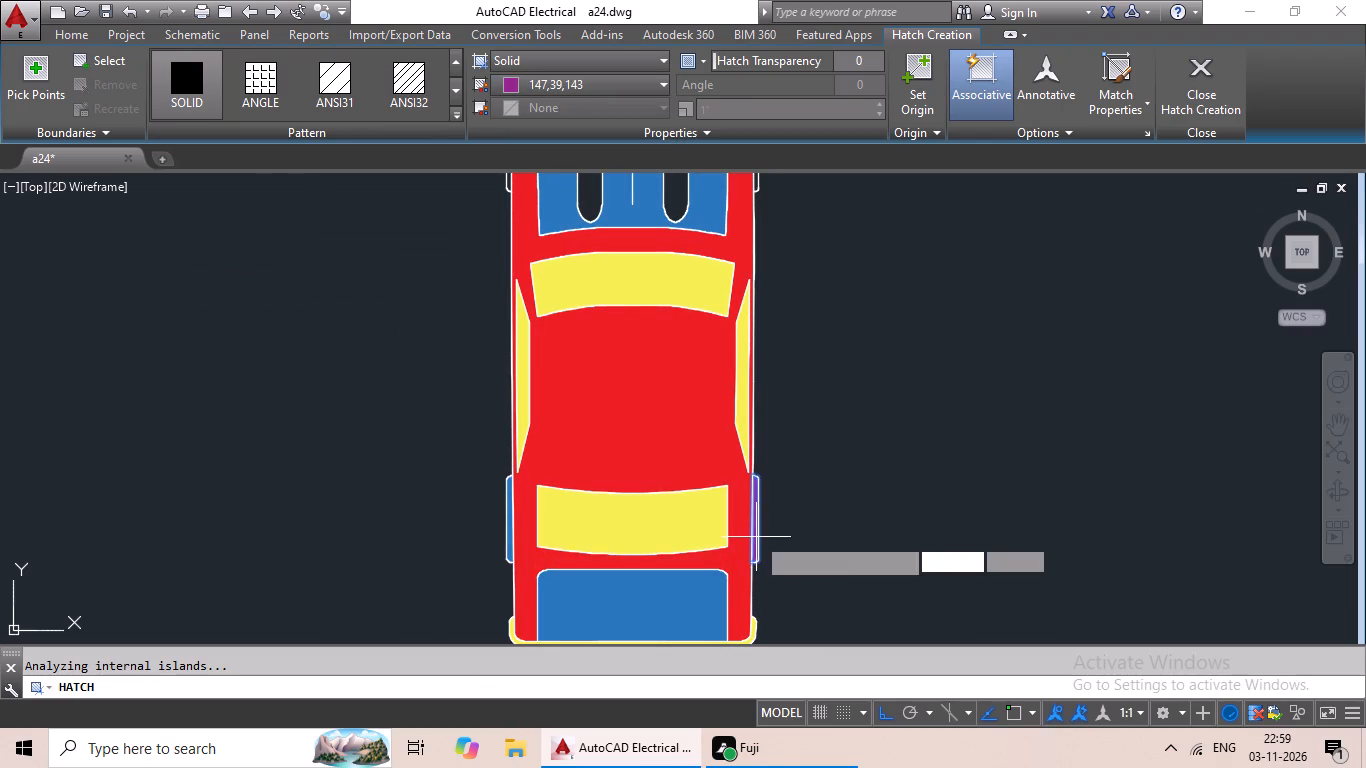
pyautogui.click(511, 516)
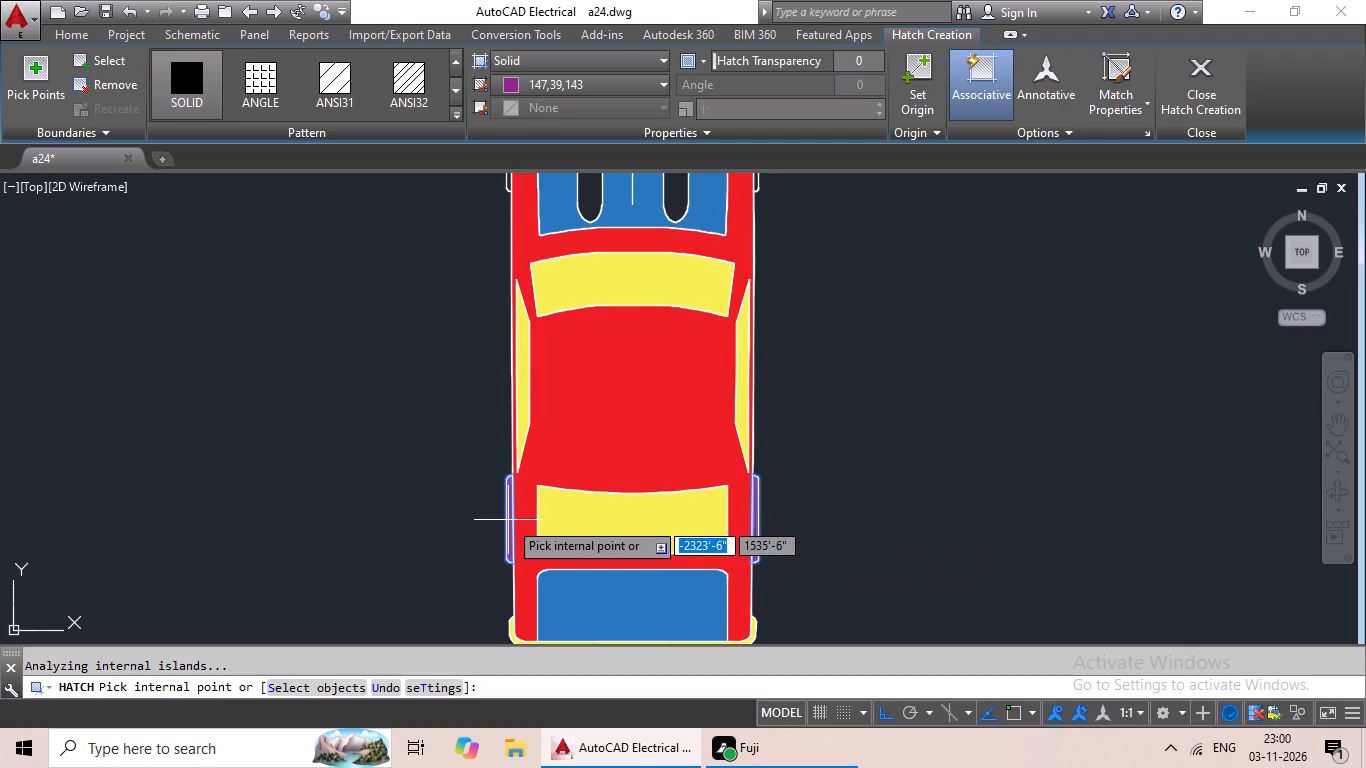
pyautogui.moveTo(729, 405); pyautogui.dragTo(680, 653, button='middle')
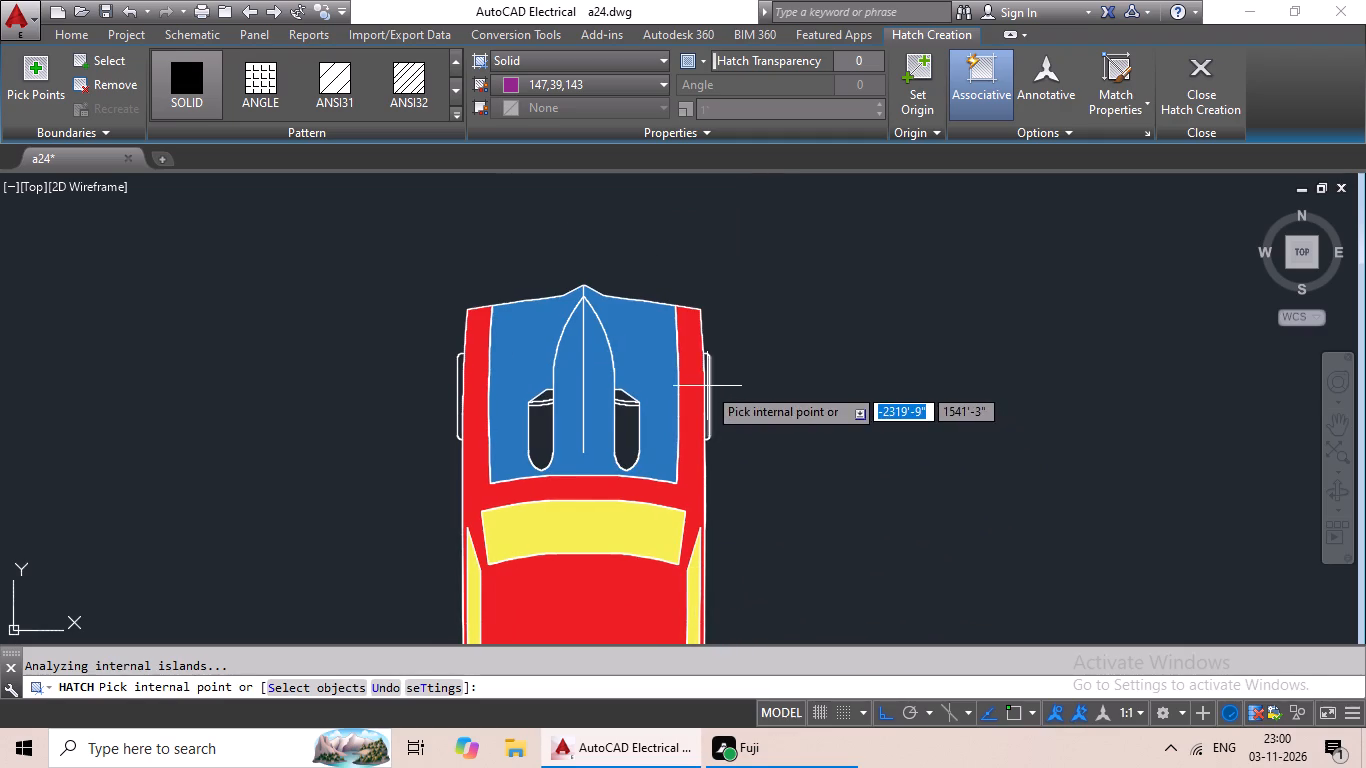
pyautogui.click(707, 386)
pyautogui.click(458, 408)
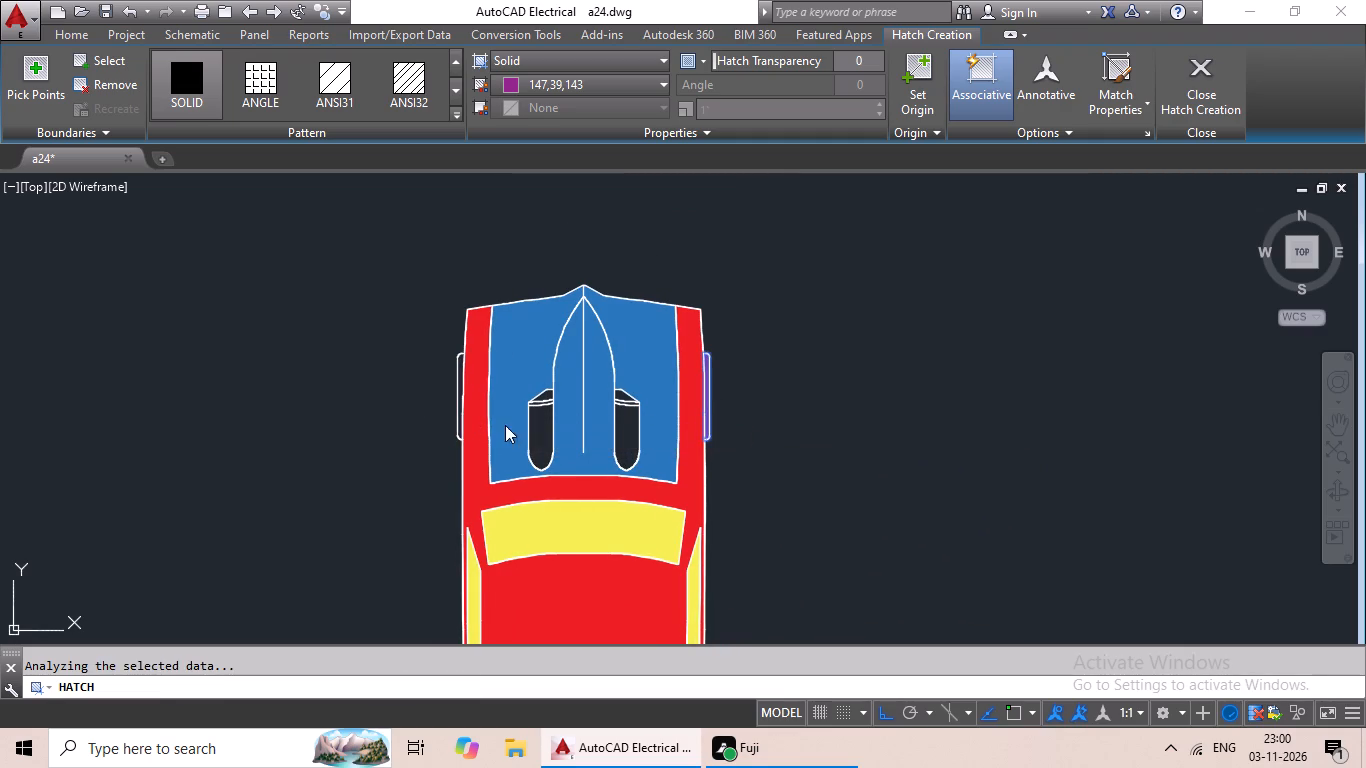
# Fill the bodies and front tips of both hood scoops with the same purple solid hatch.
pyautogui.click(545, 438)
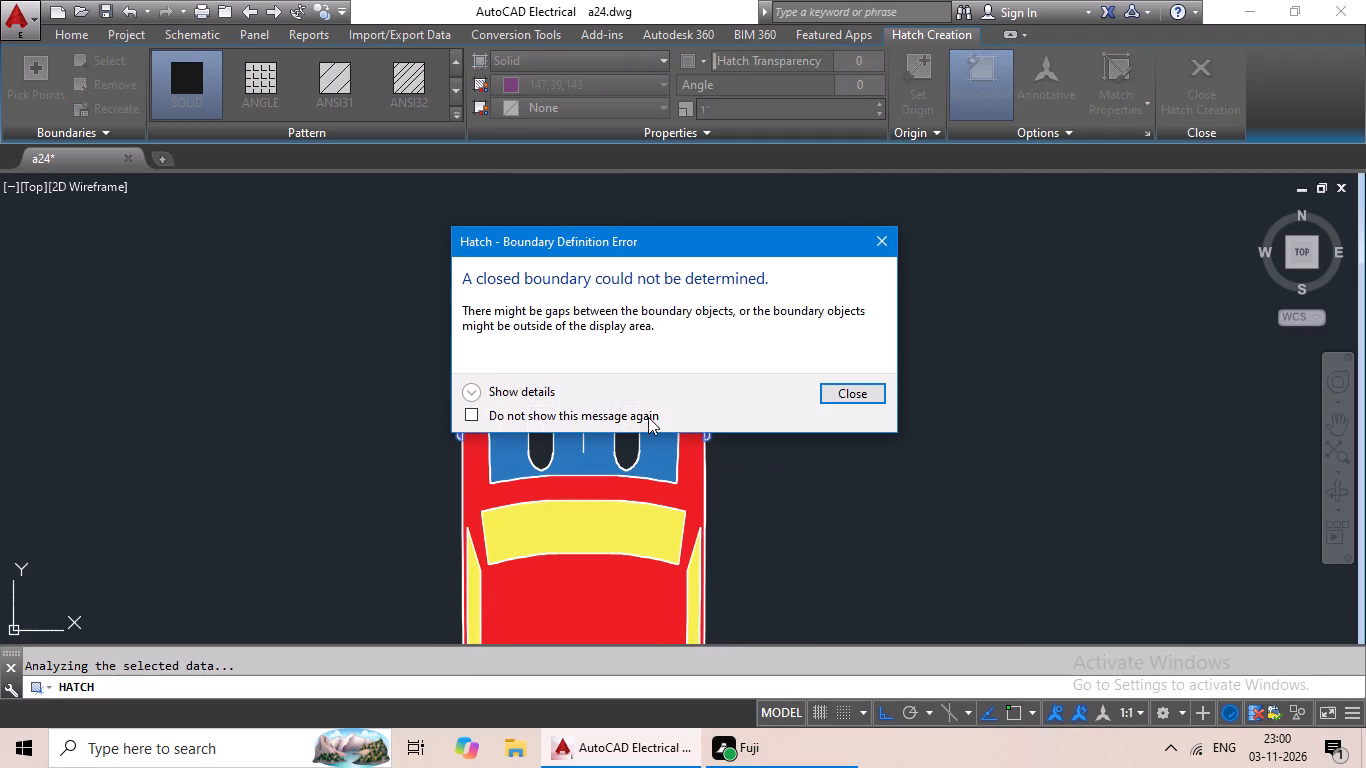
pyautogui.click(877, 240)
pyautogui.click(618, 427)
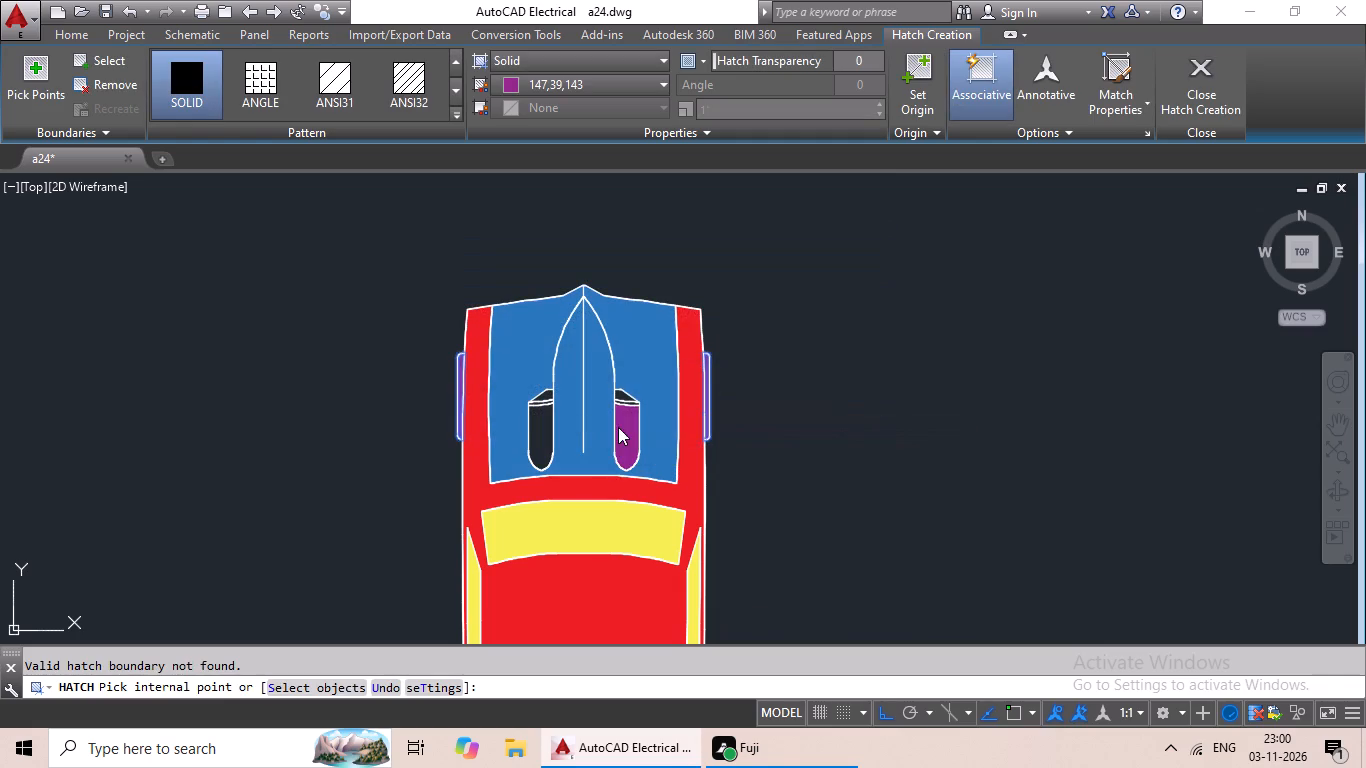
pyautogui.click(621, 396)
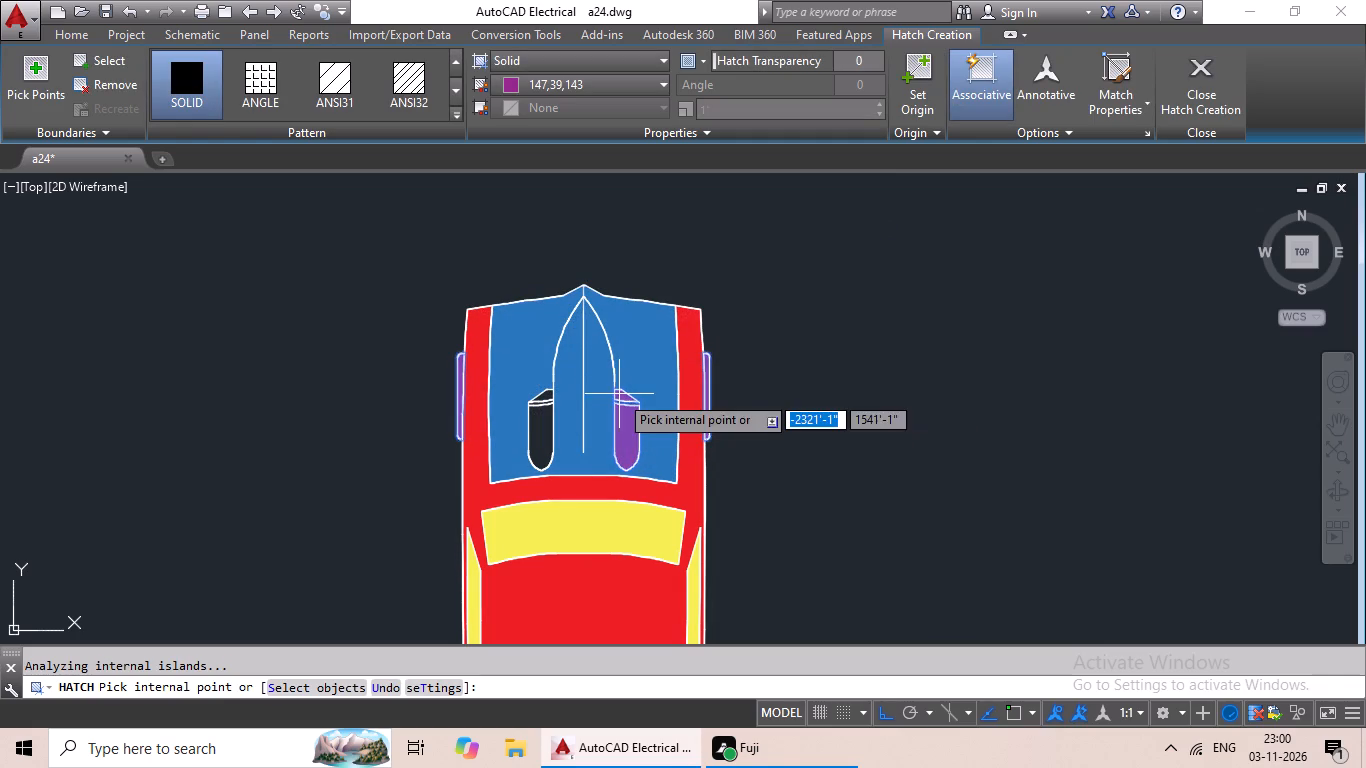
pyautogui.click(540, 396)
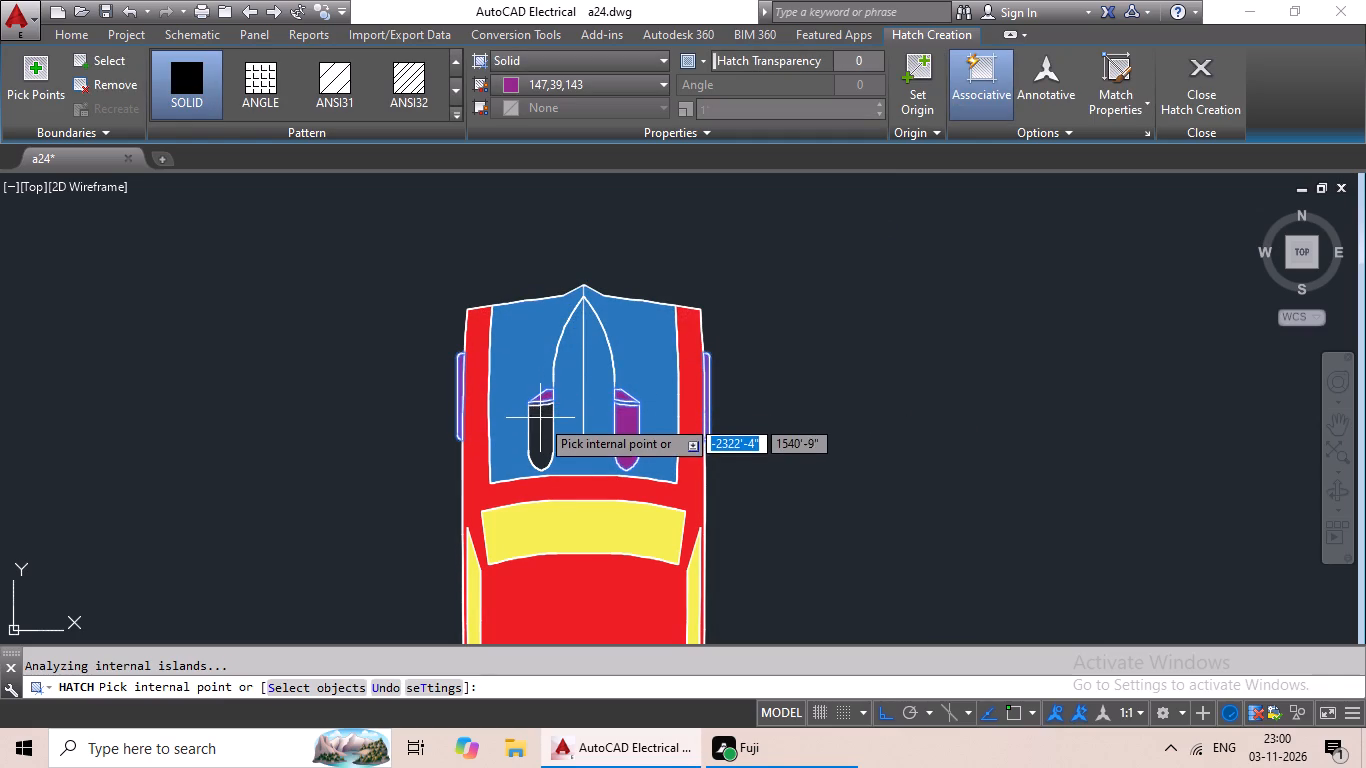
pyautogui.click(540, 425)
pyautogui.click(546, 404)
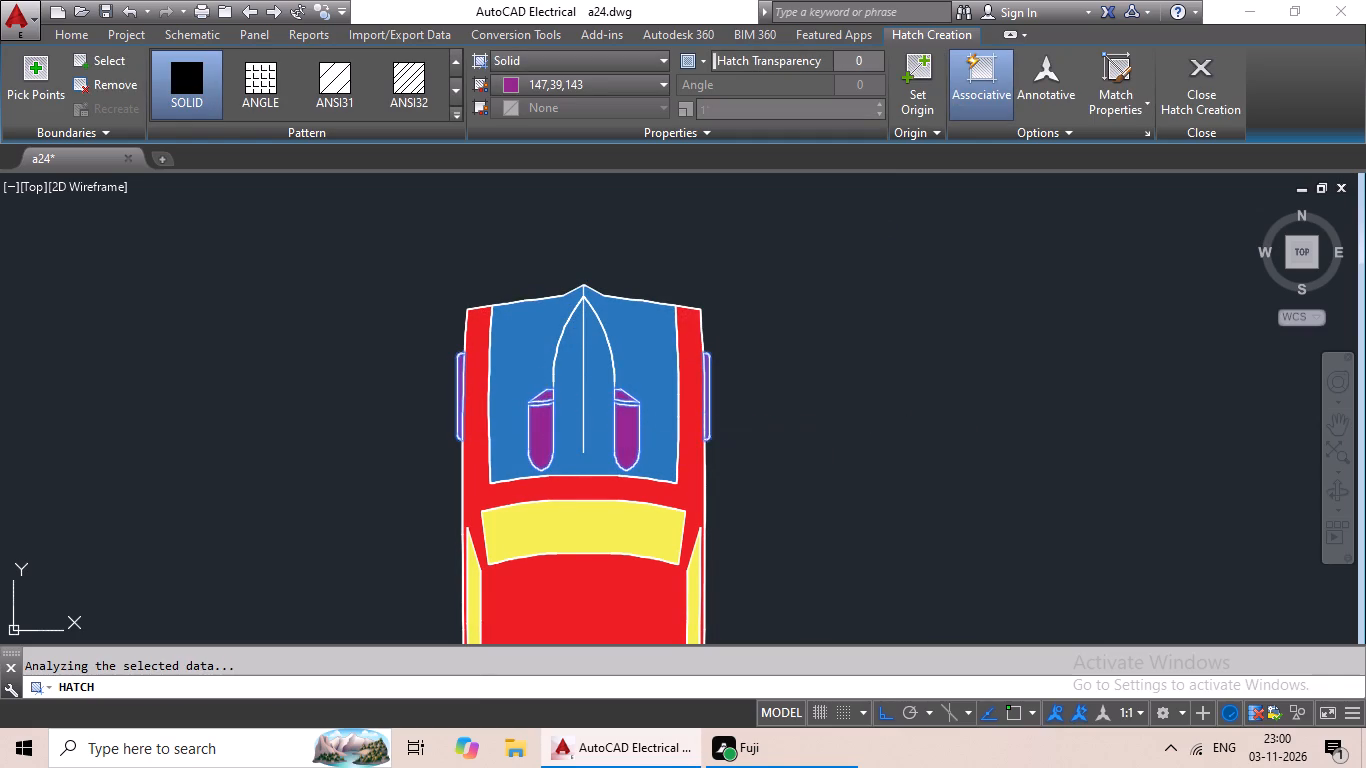
pyautogui.click(888, 218)
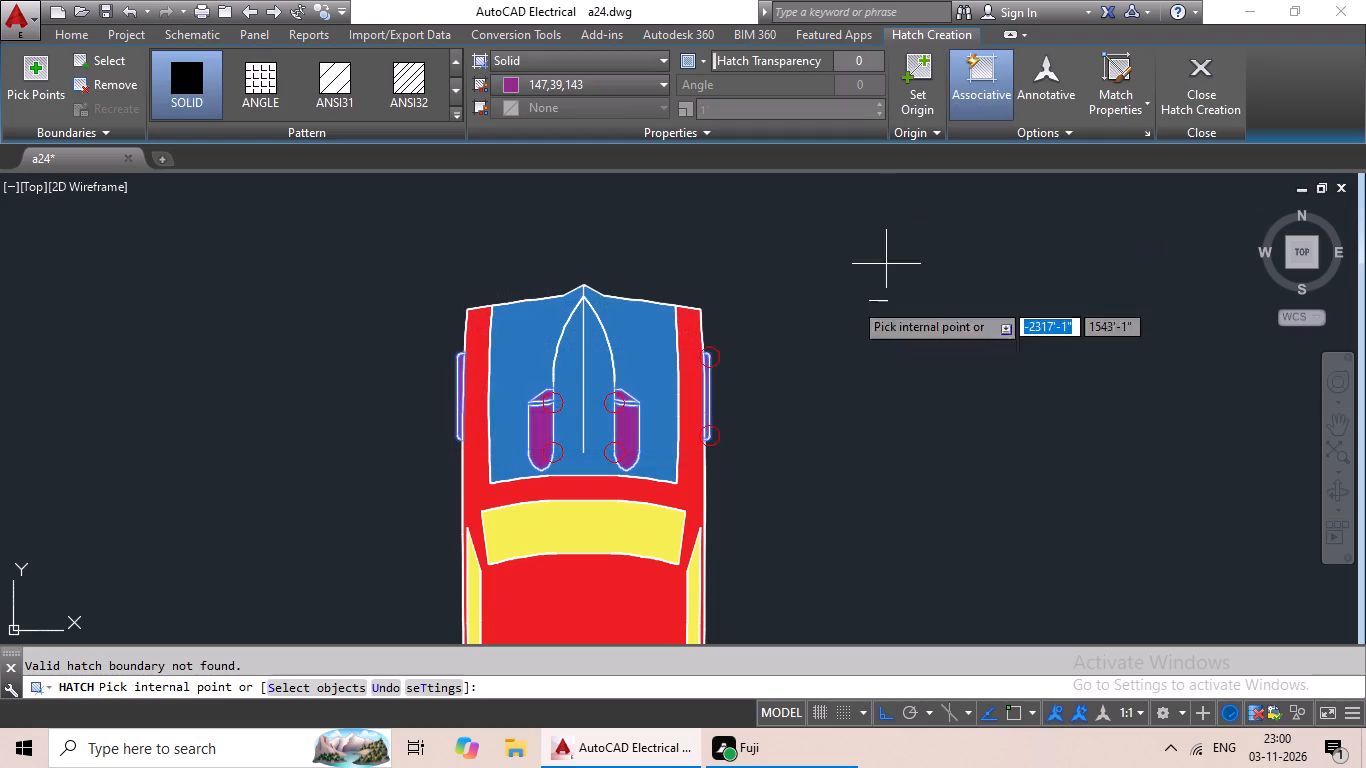
pyautogui.scroll(1, 615, 415)
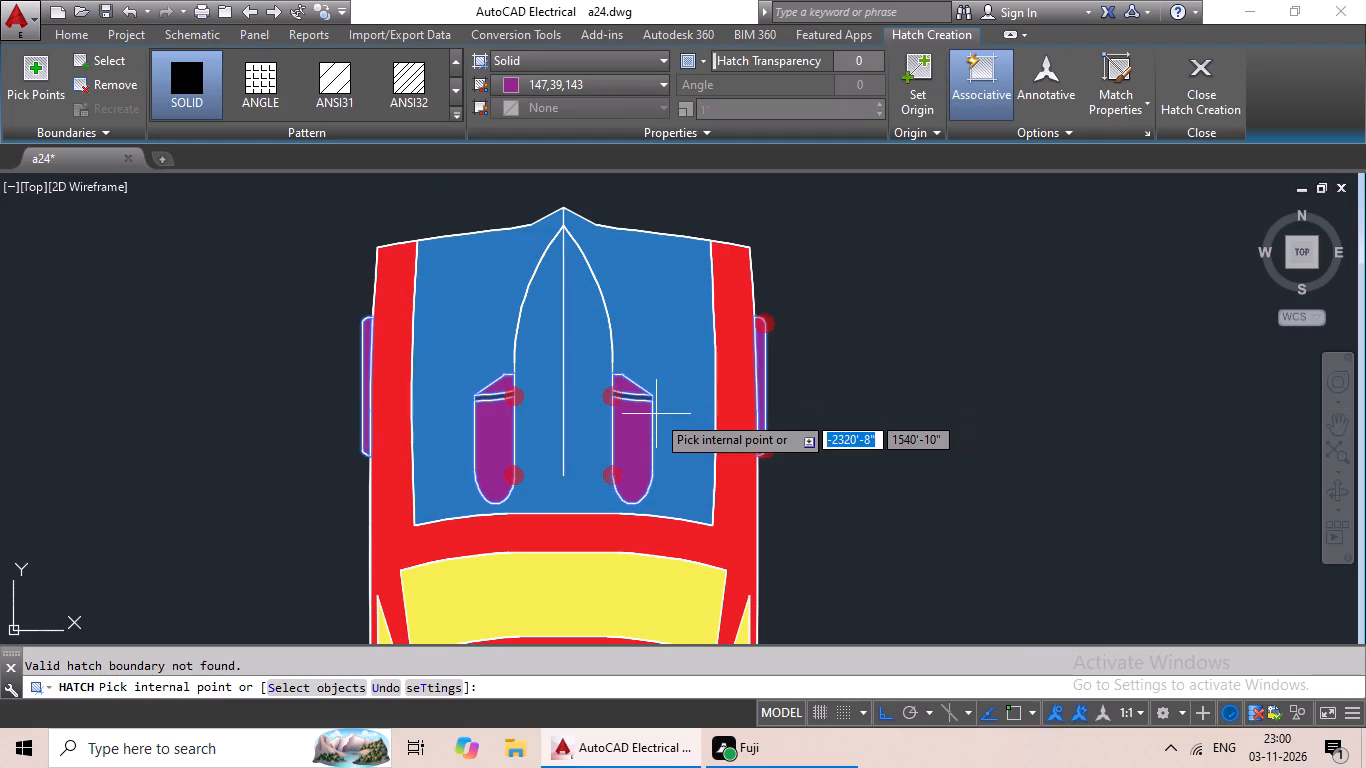
pyautogui.scroll(3, 621, 402)
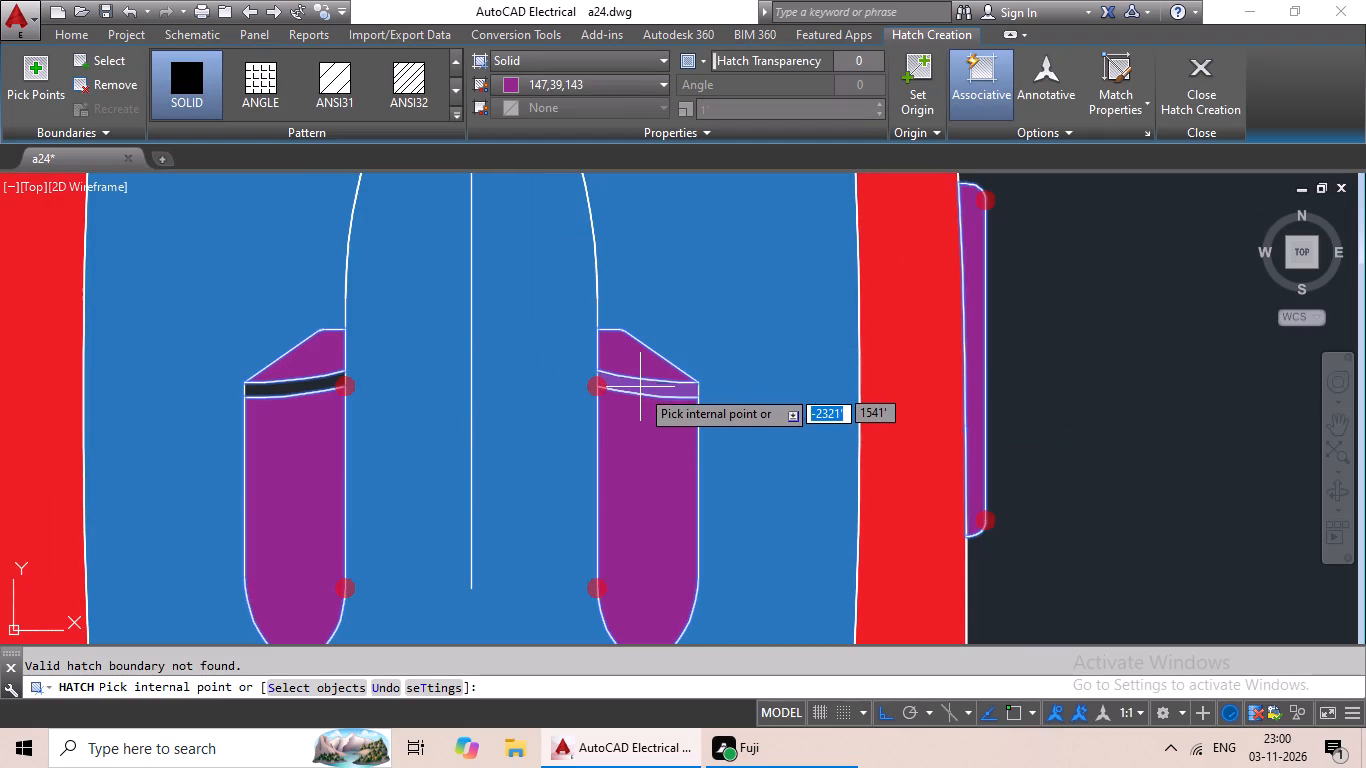
pyautogui.scroll(-3, 380, 359)
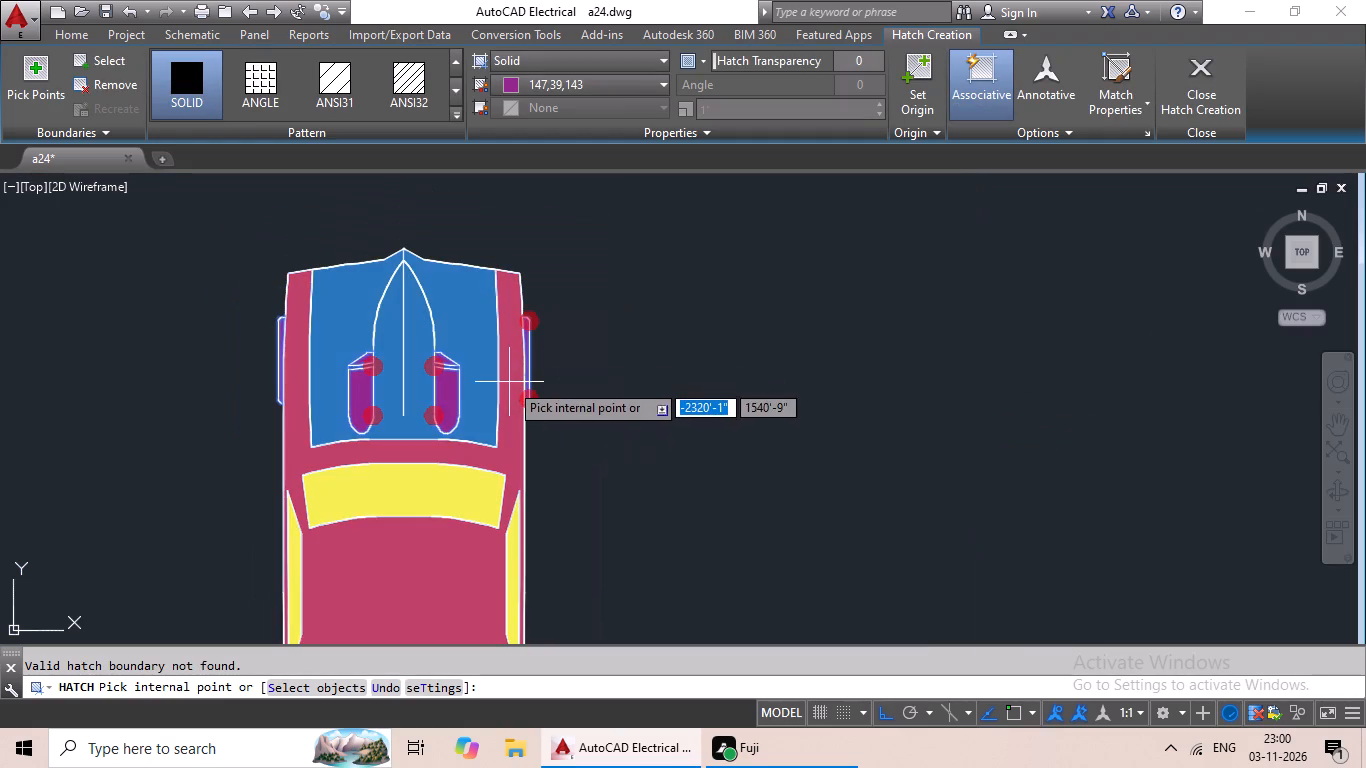
pyautogui.press('Escape')
# Fill the thin curved strip across each hood scoop with a solid hatch in light blue 122,175,223.
pyautogui.click(188, 102)
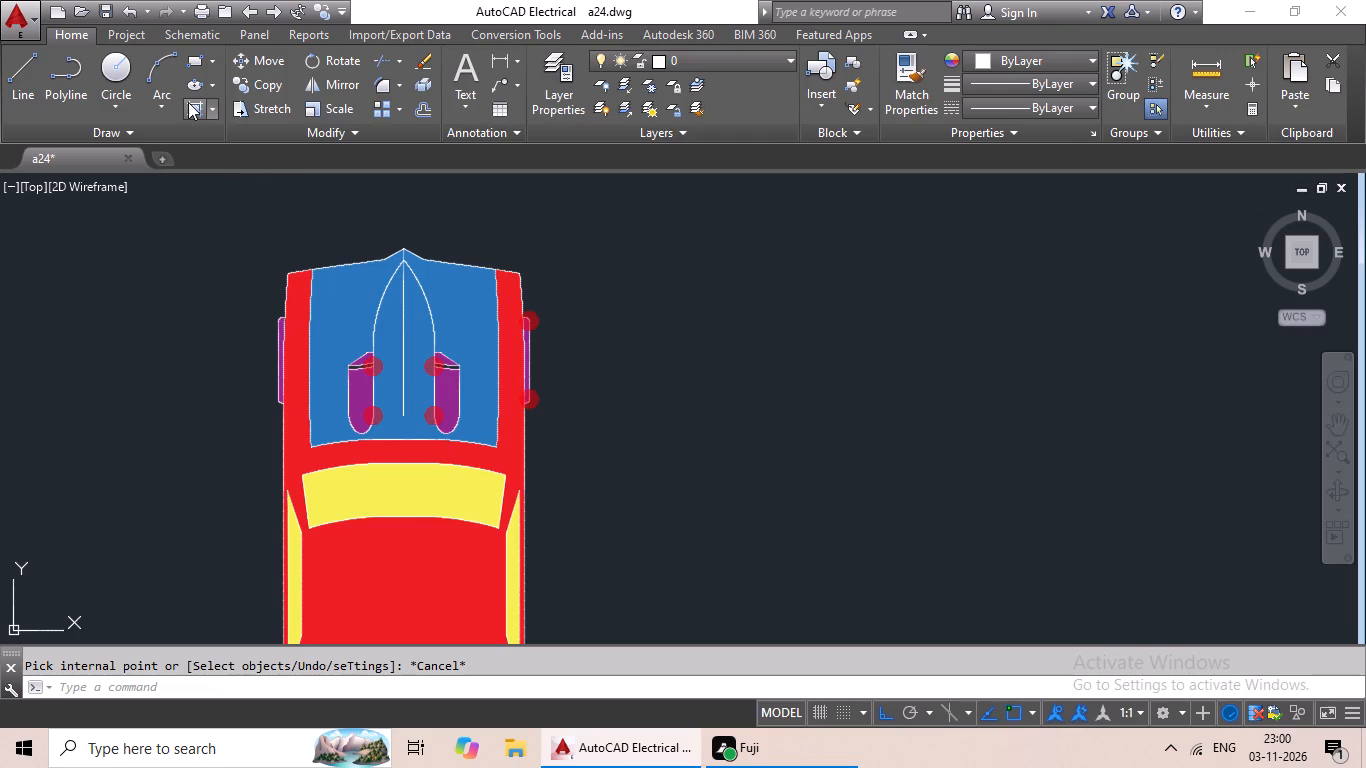
pyautogui.click(536, 87)
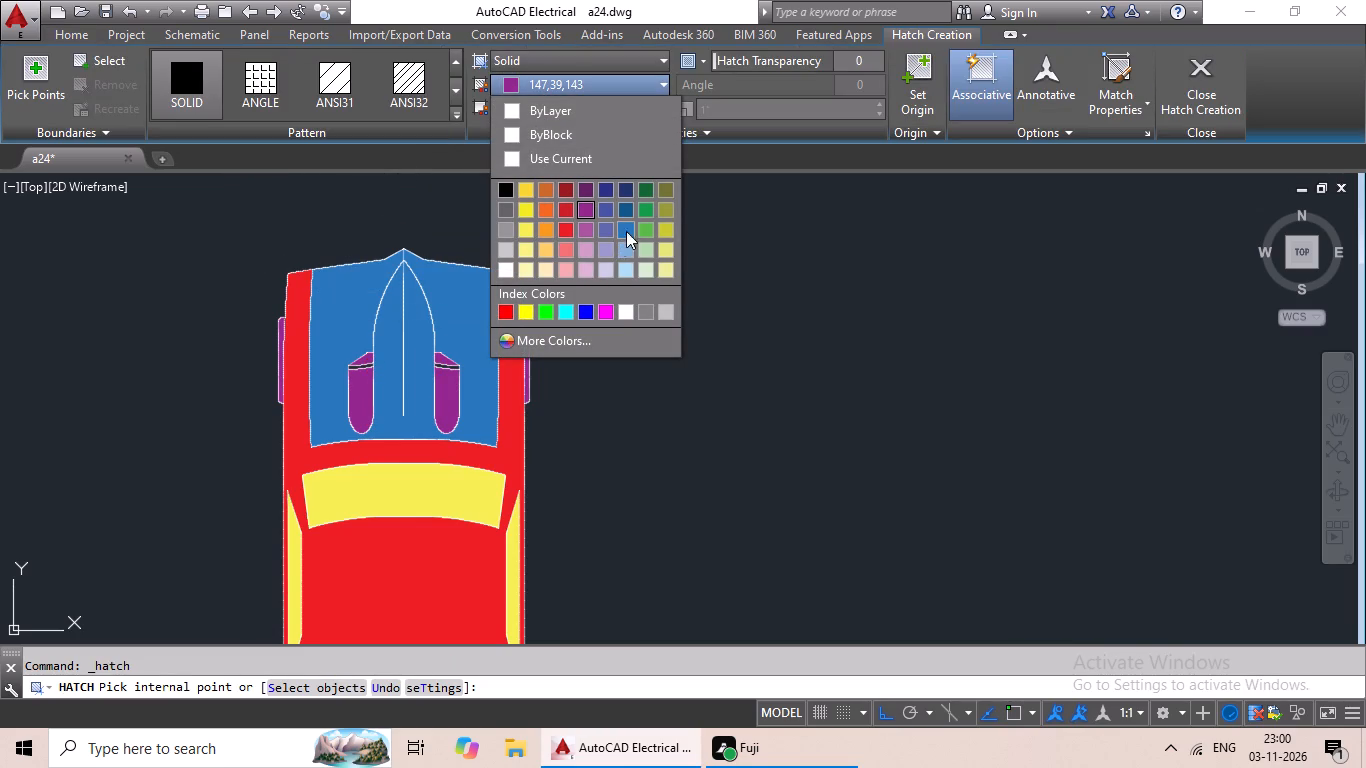
pyautogui.click(622, 247)
pyautogui.scroll(2, 413, 397)
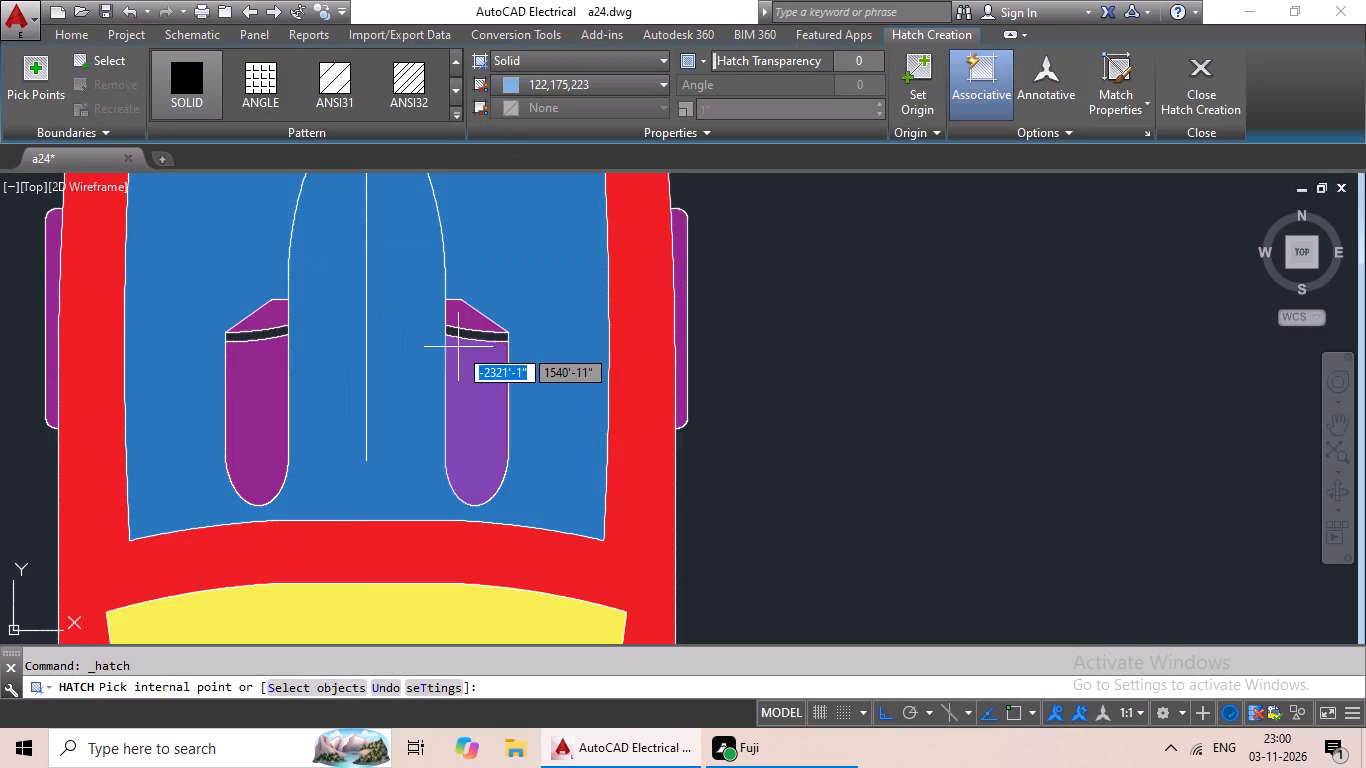
pyautogui.click(474, 332)
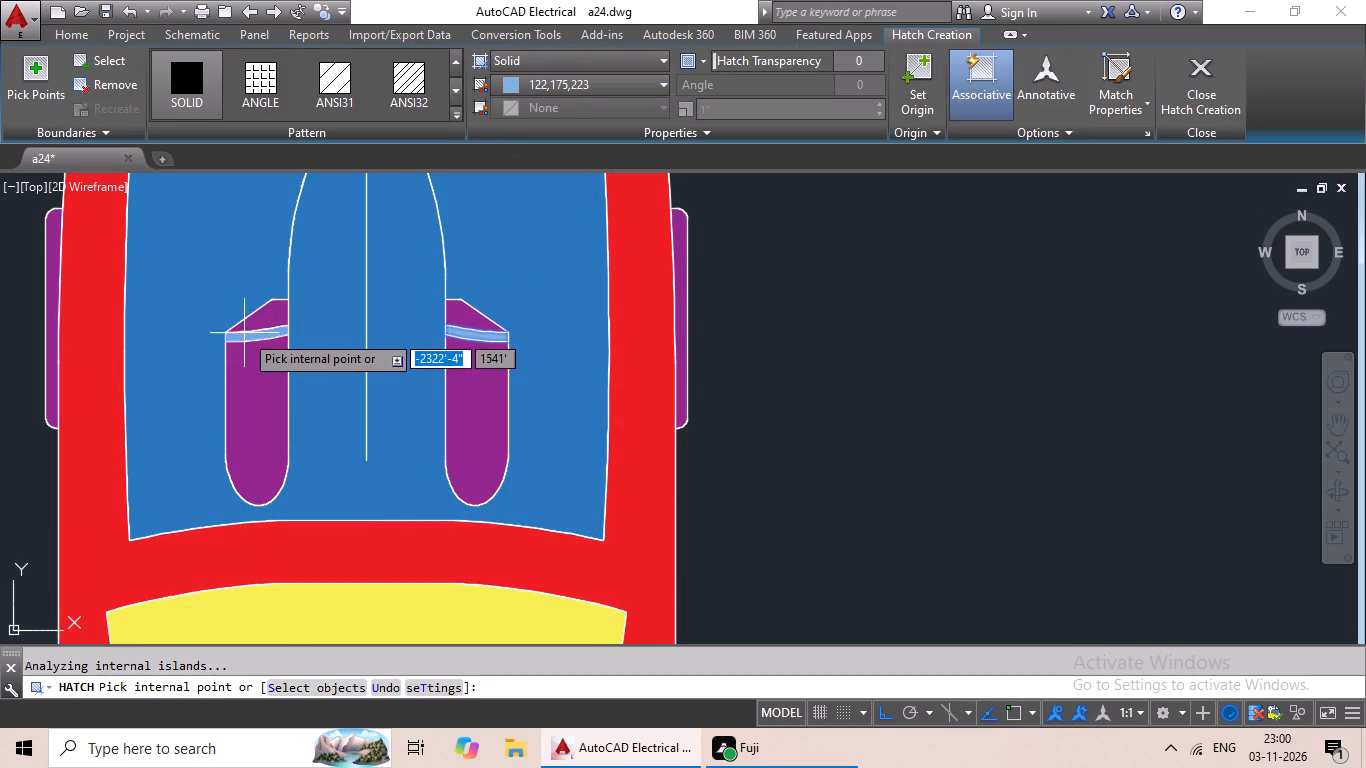
pyautogui.click(244, 333)
# Review the coloured car from its hood to its rear bumper for areas still lacking a fill.
pyautogui.scroll(-2, 837, 365)
pyautogui.moveTo(843, 370); pyautogui.dragTo(812, 279, button='middle')
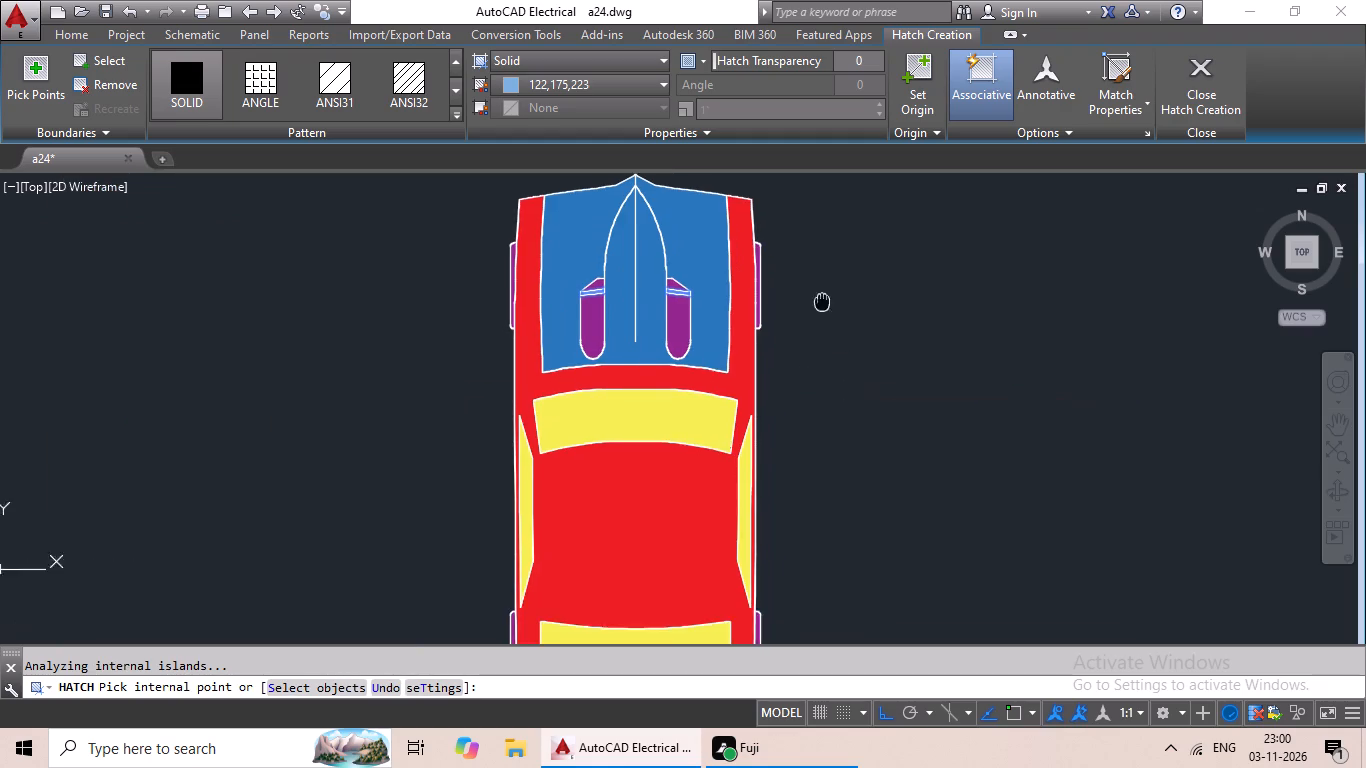
pyautogui.moveTo(812, 279); pyautogui.dragTo(804, 257, button='middle')
pyautogui.scroll(-2, 803, 278)
pyautogui.scroll(2, 756, 448)
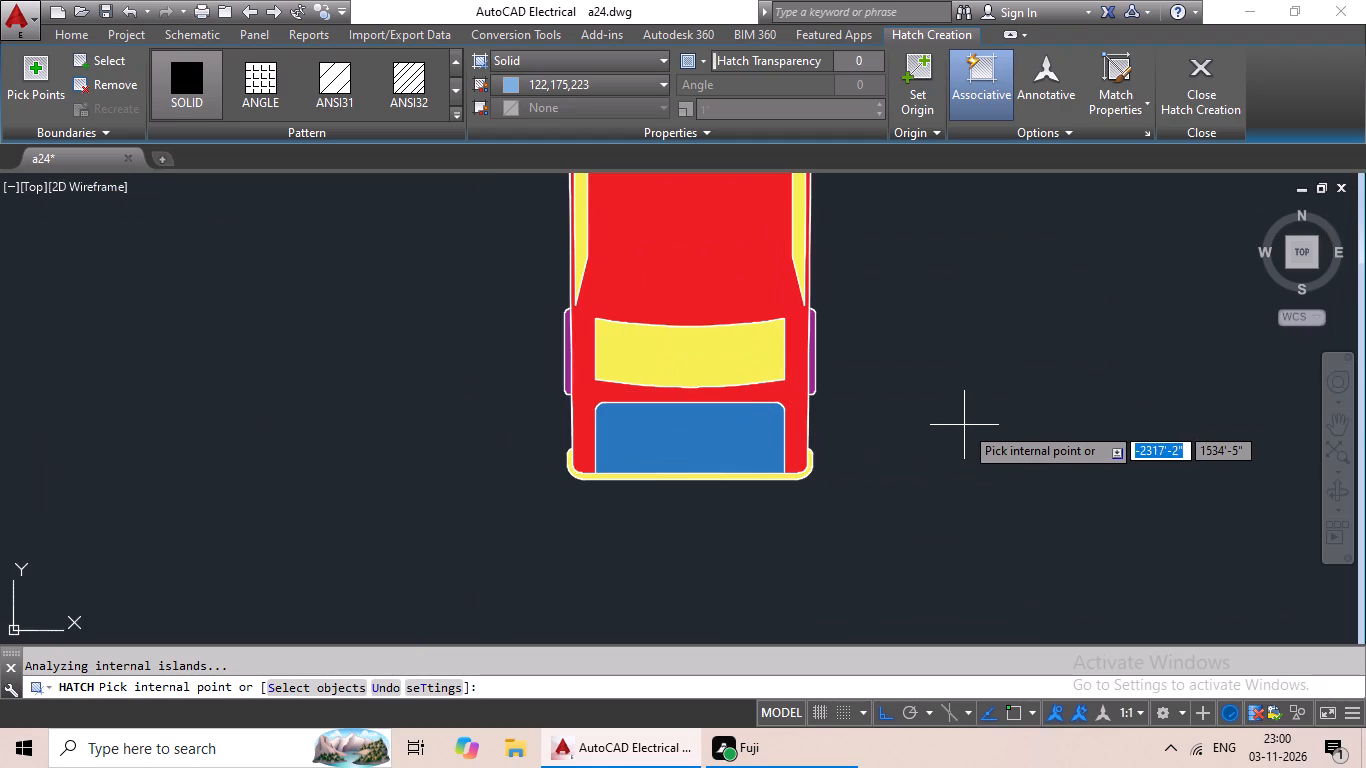
pyautogui.moveTo(934, 379); pyautogui.dragTo(802, 578, button='middle')
pyautogui.scroll(-1, 819, 513)
pyautogui.scroll(-1, 896, 399)
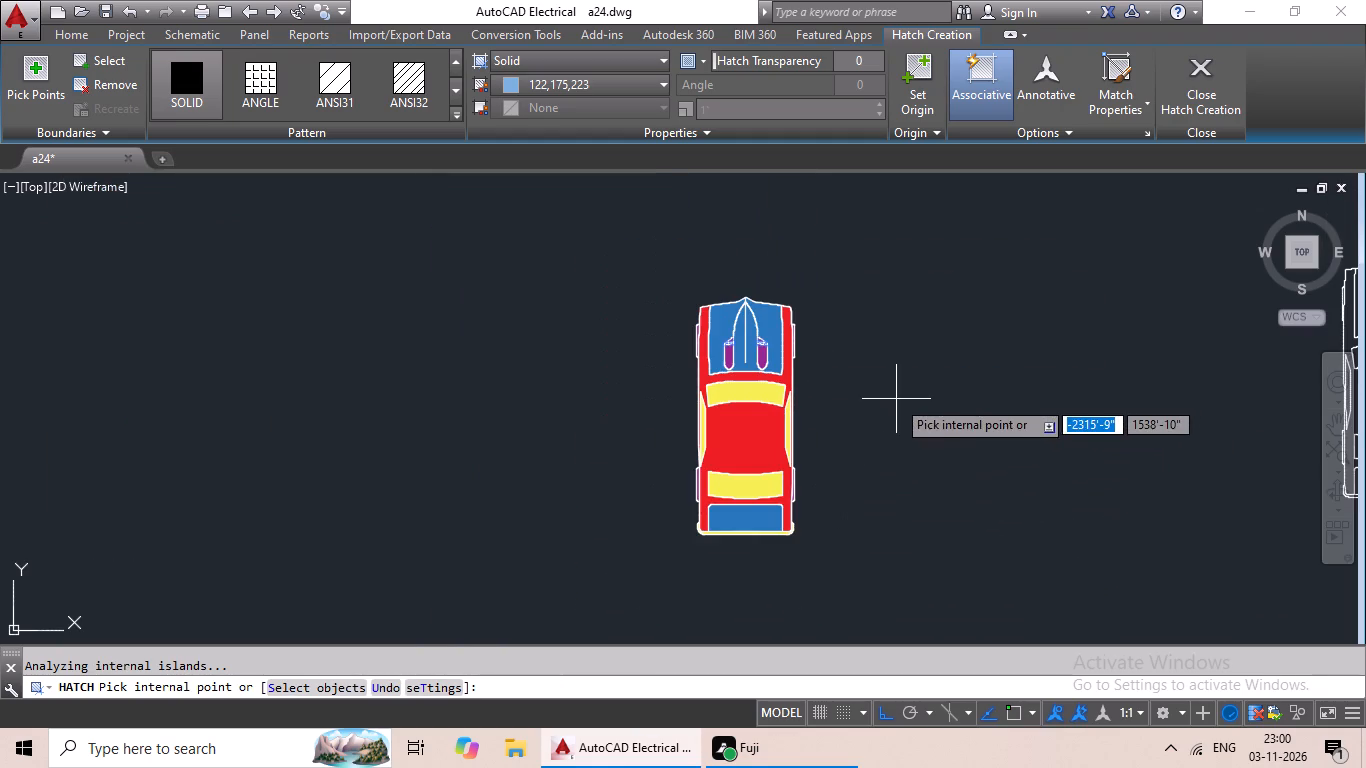
pyautogui.moveTo(933, 292); pyautogui.dragTo(738, 266)
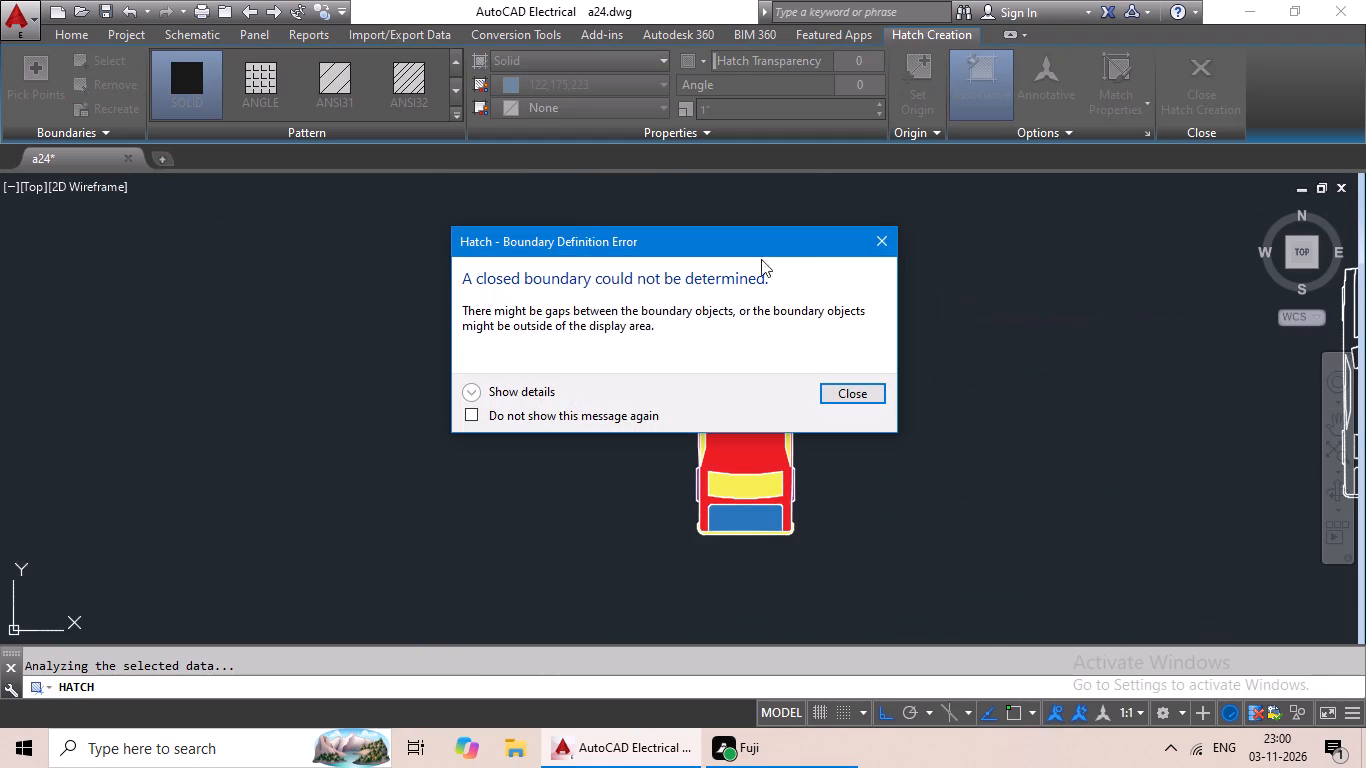
# Copy the red, yellow and blue coloured car into the left part of the floor plan's lower-left bay.
pyautogui.click(887, 240)
pyautogui.press('Escape')
pyautogui.press('Escape')
pyautogui.press('Escape')
pyautogui.moveTo(891, 263); pyautogui.dragTo(913, 544)
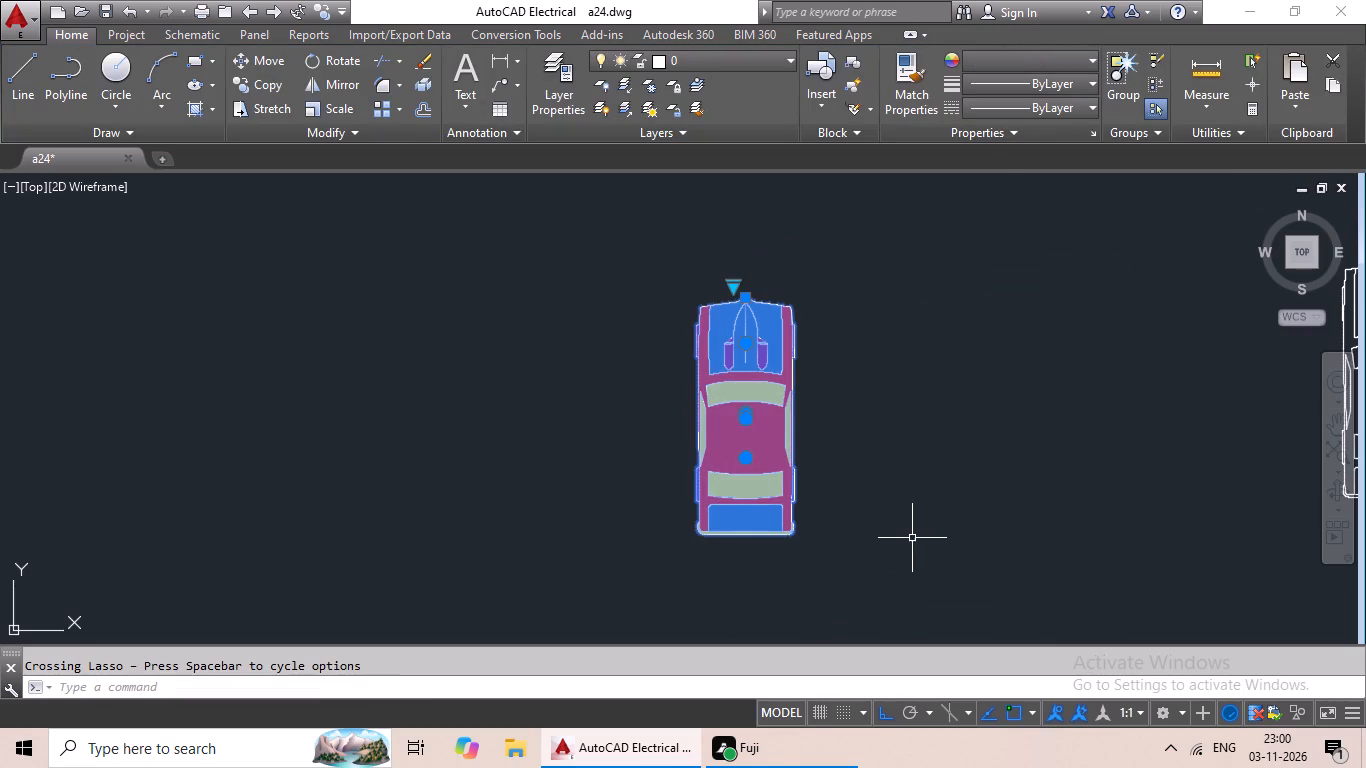
pyautogui.hotkey('ctrl', 'c')
pyautogui.hotkey('ctrl', 'v')
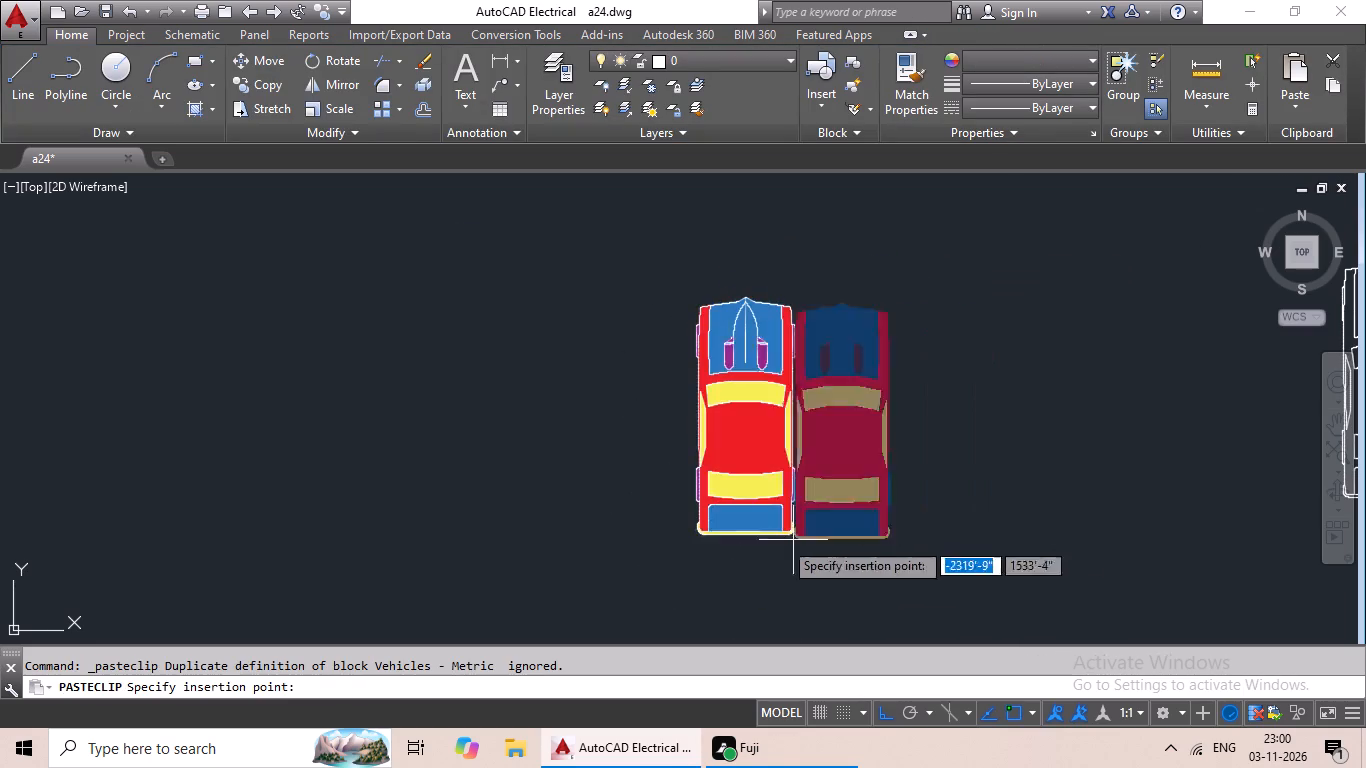
pyautogui.keyDown('ctrl'); pyautogui.scroll(-3, 699, 537); pyautogui.keyUp('ctrl')
pyautogui.moveTo(664, 543); pyautogui.dragTo(821, 447, button='middle')
pyautogui.moveTo(437, 487); pyautogui.dragTo(893, 456, button='middle')
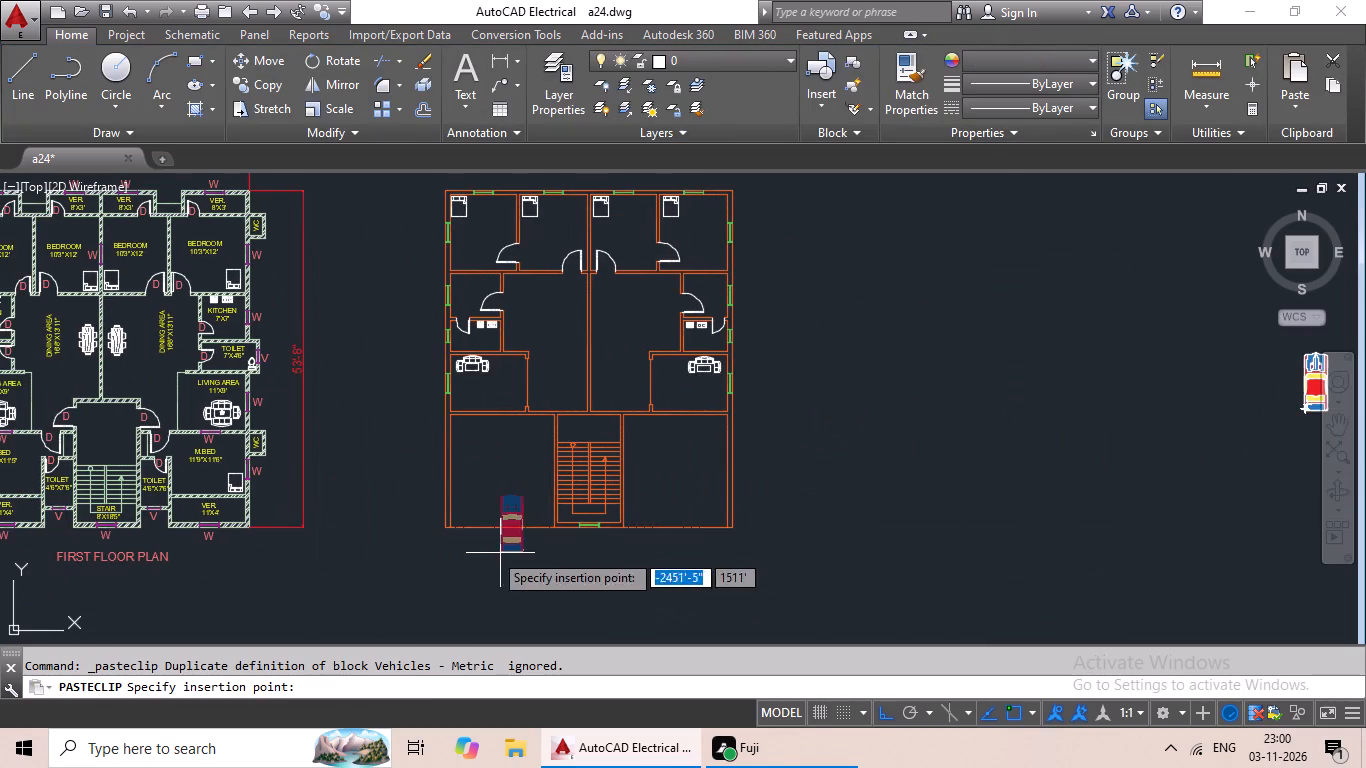
pyautogui.scroll(3, 459, 485)
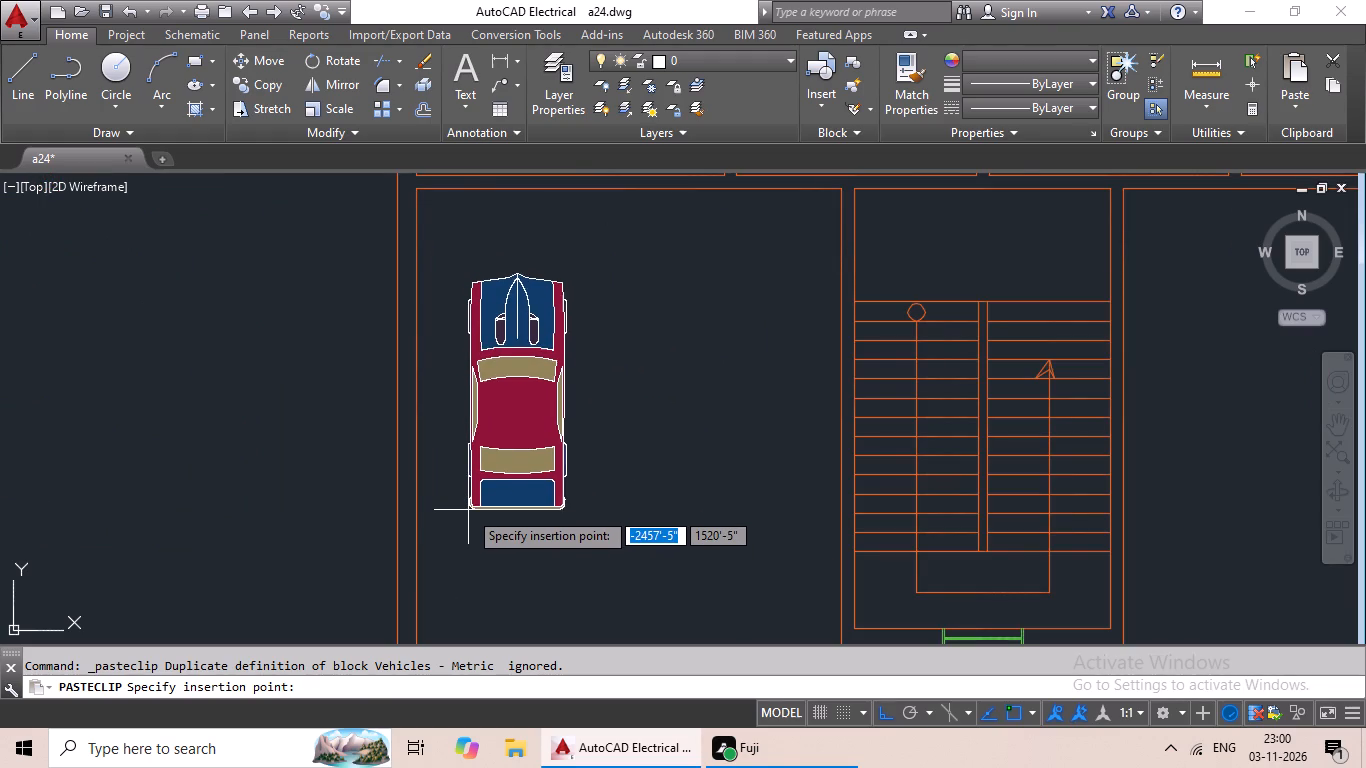
pyautogui.scroll(-1, 468, 510)
pyautogui.click(461, 514)
# Paste a second copy of the coloured car beside the first one in the lower-left bay, next to the staircase.
pyautogui.scroll(-2, 660, 488)
pyautogui.moveTo(1051, 489); pyautogui.dragTo(821, 501, button='middle')
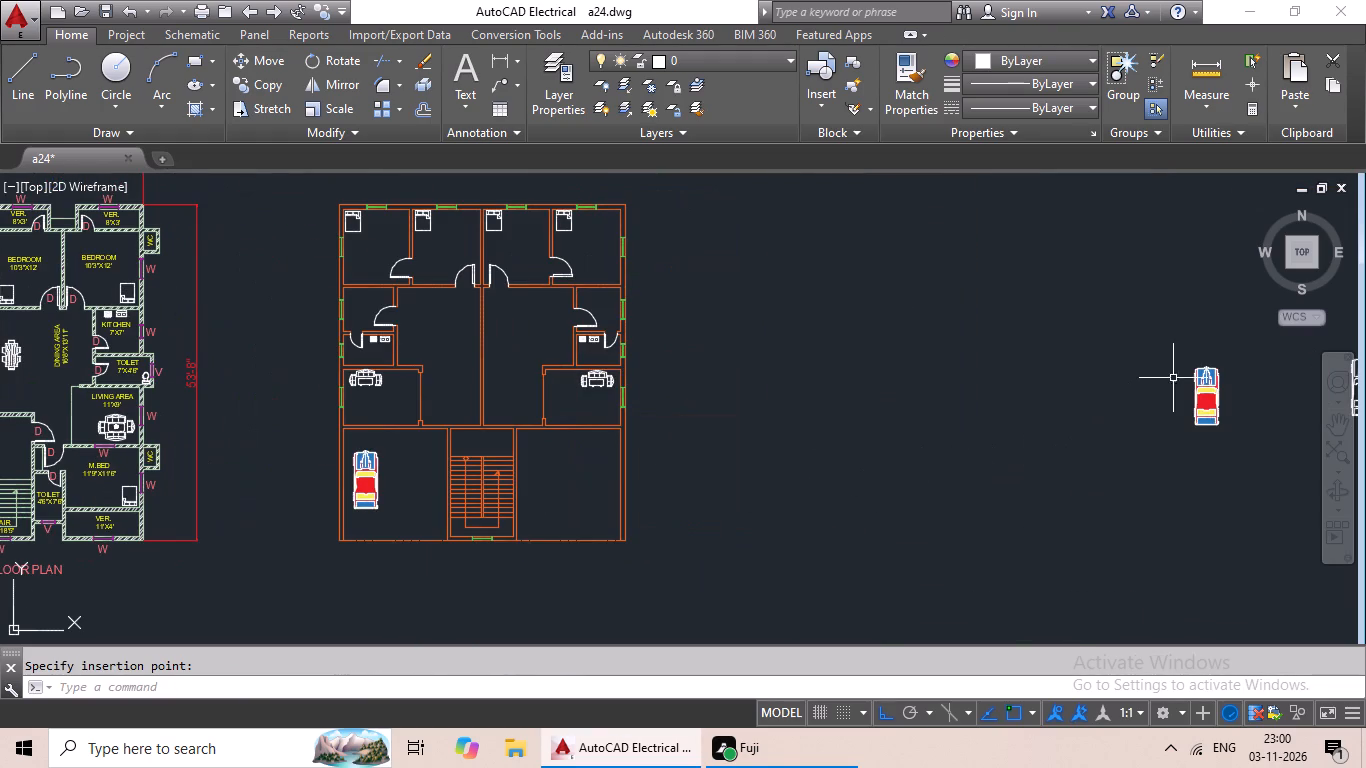
pyautogui.moveTo(1162, 375); pyautogui.dragTo(910, 375, button='middle')
pyautogui.moveTo(1035, 318); pyautogui.dragTo(1022, 466)
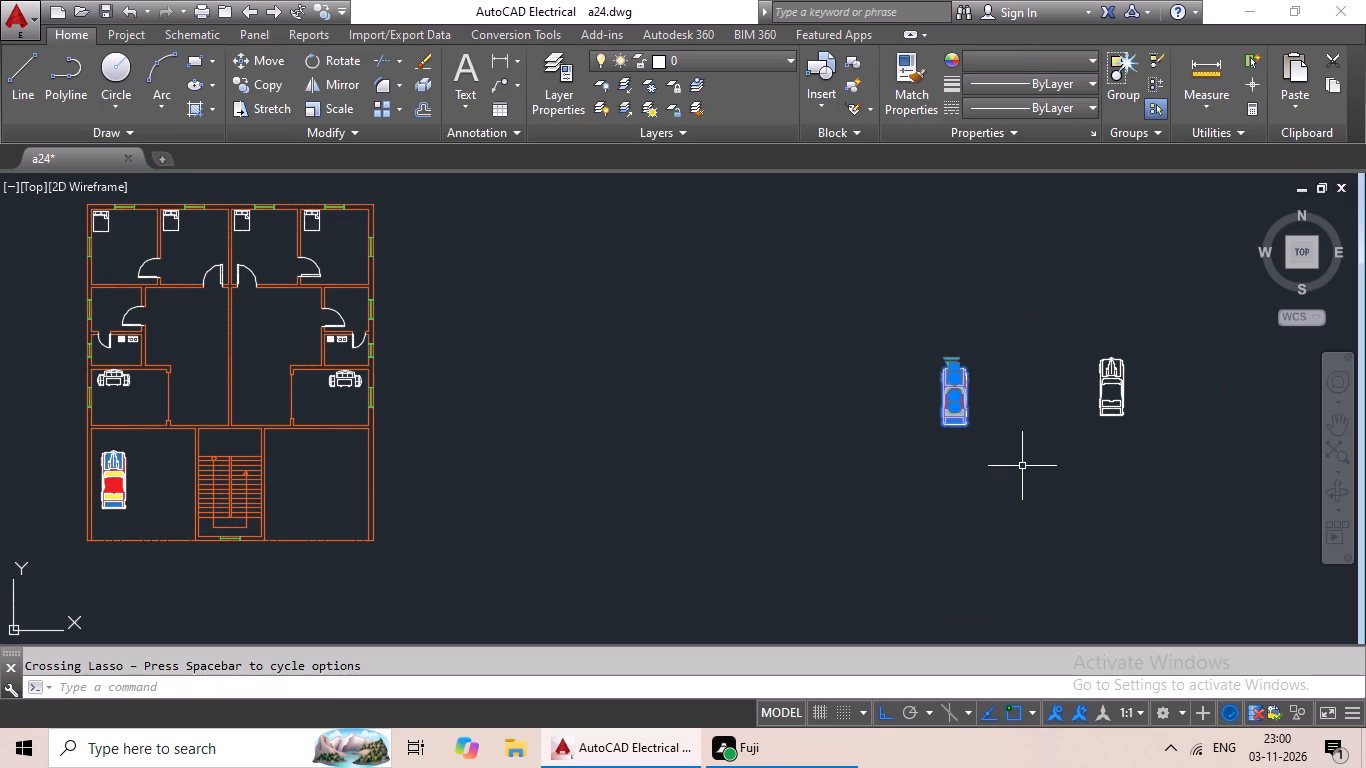
pyautogui.hotkey('ctrl', 'c')
pyautogui.hotkey('ctrl', 'v')
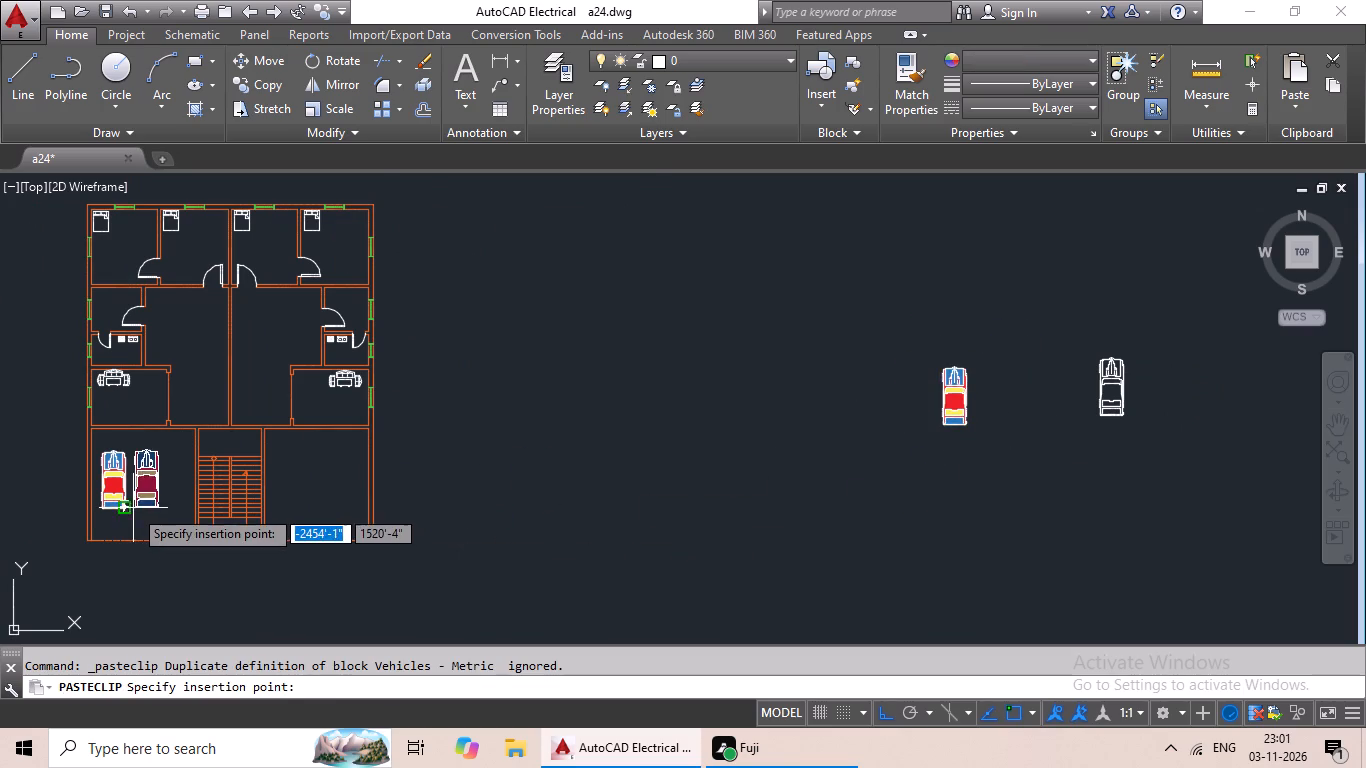
pyautogui.scroll(2, 133, 508)
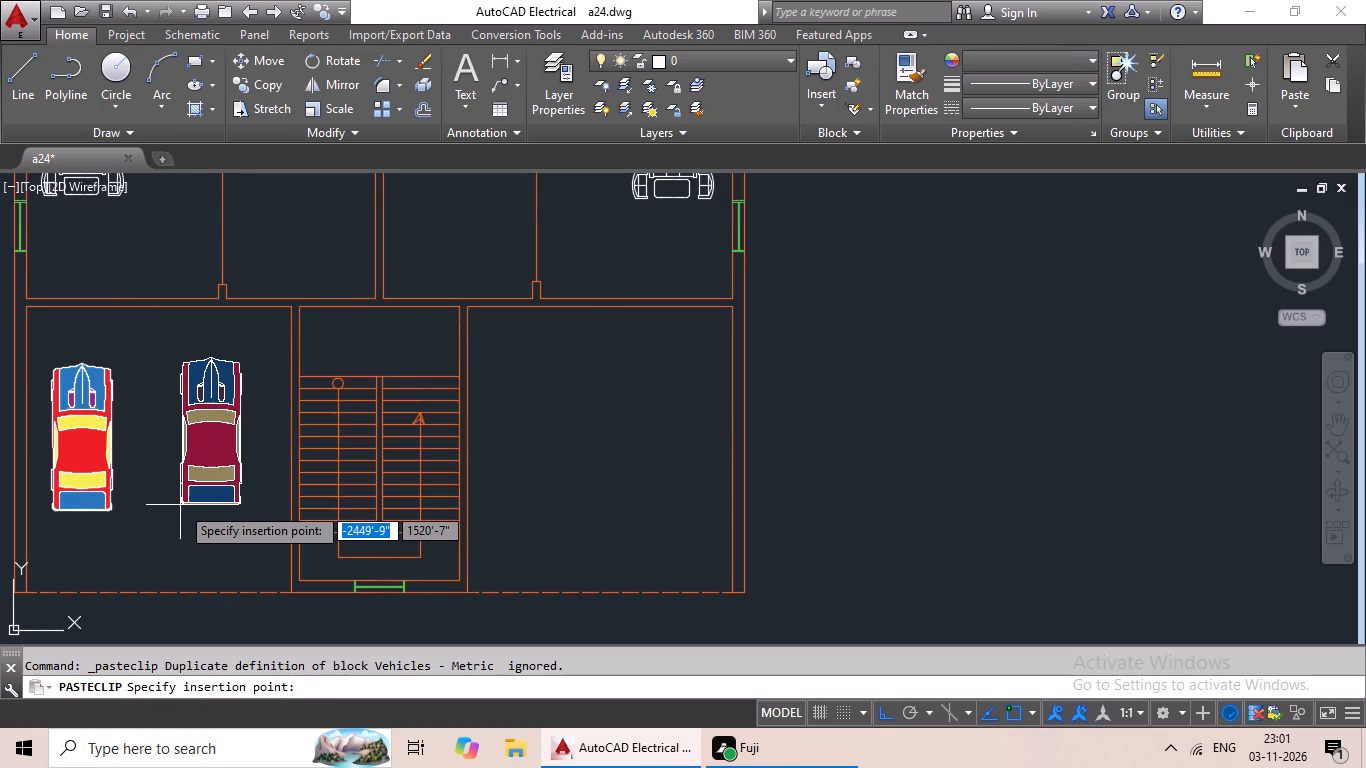
pyautogui.click(179, 509)
# Fill the uncoloured car's body and roof with a solid hatch in orange 248,153,30.
pyautogui.scroll(-2, 453, 467)
pyautogui.scroll(-1, 604, 460)
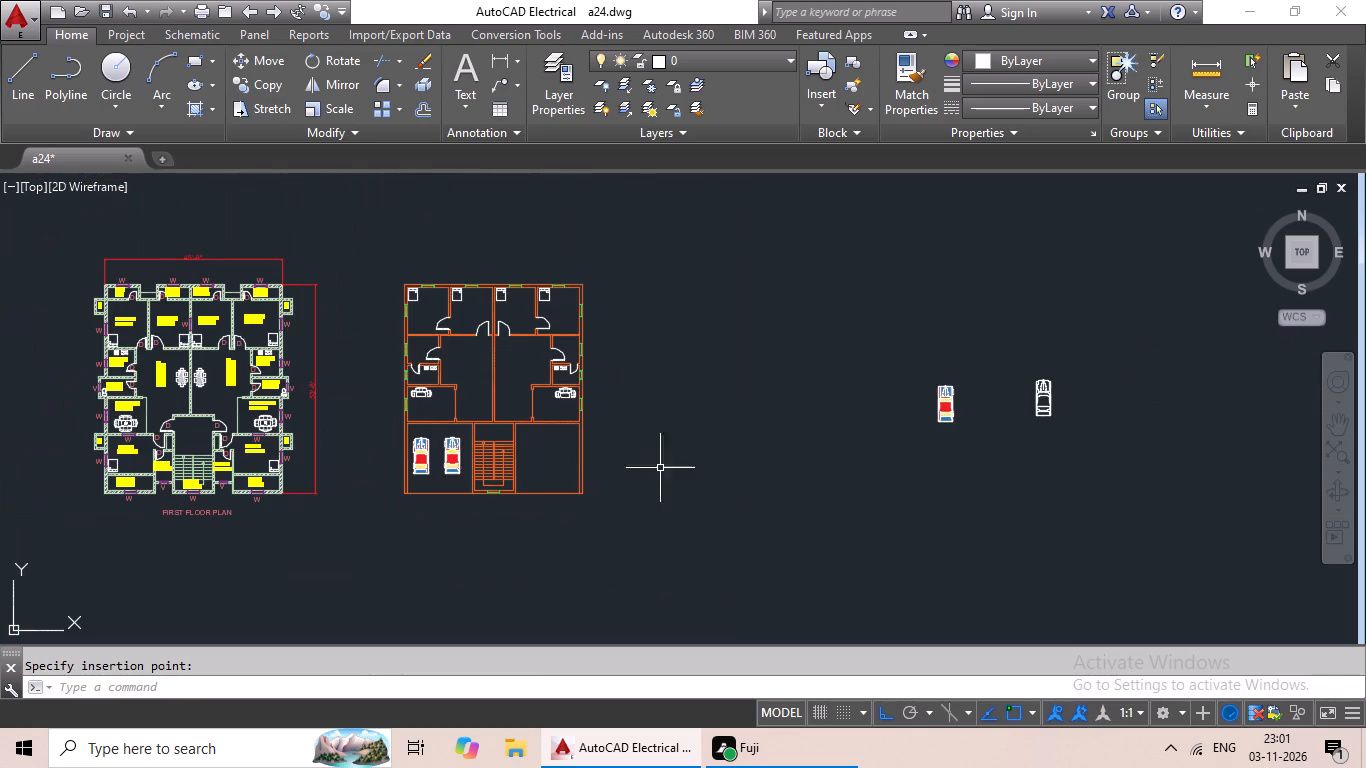
pyautogui.moveTo(745, 473); pyautogui.dragTo(613, 486, button='middle')
pyautogui.moveTo(738, 492); pyautogui.dragTo(644, 499, button='middle')
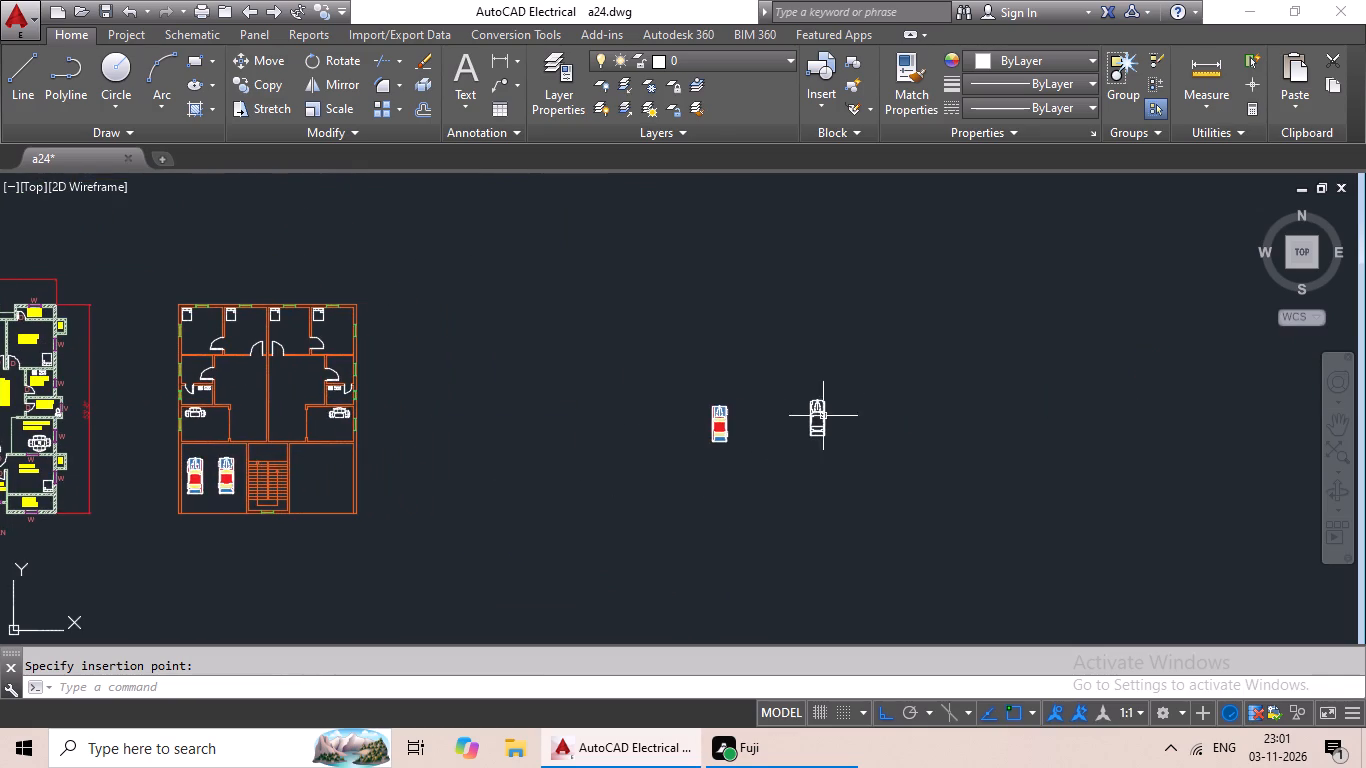
pyautogui.scroll(4, 827, 416)
pyautogui.scroll(-1, 795, 402)
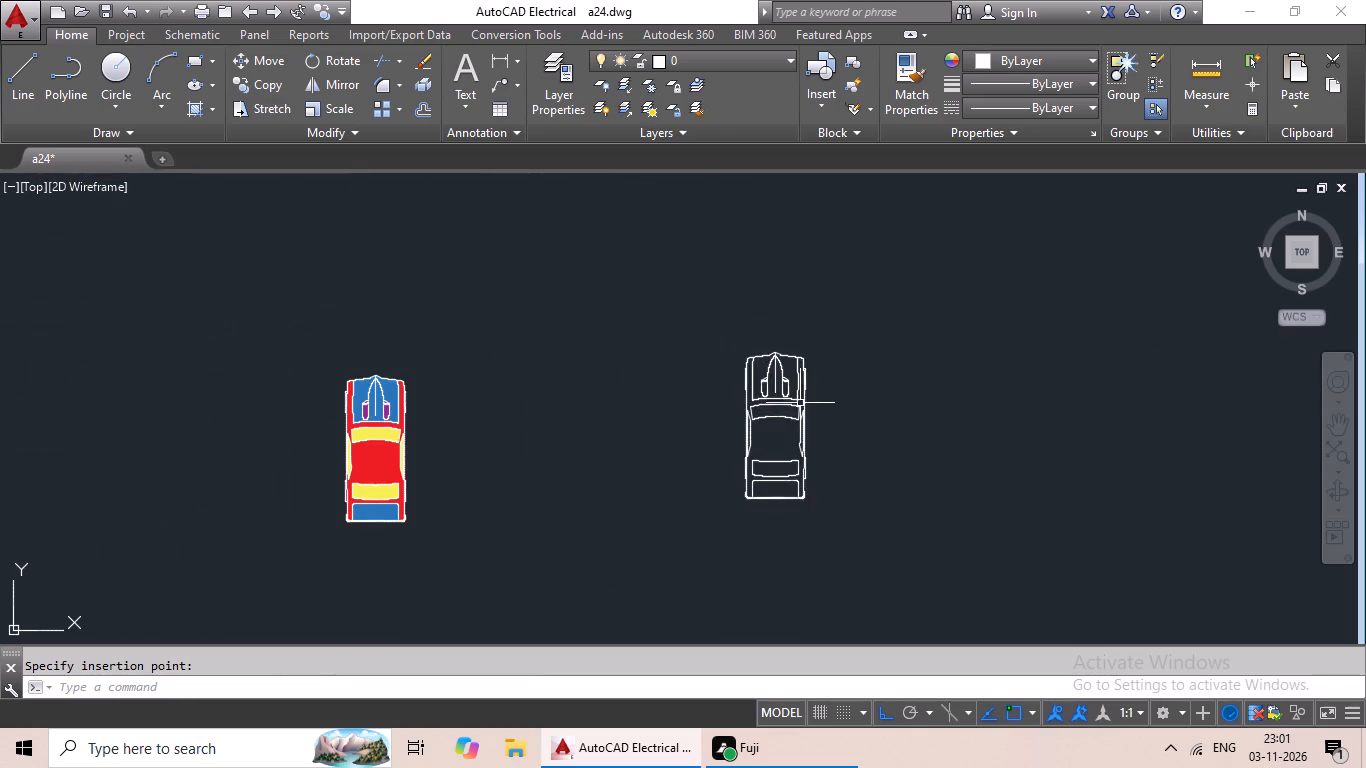
pyautogui.click(187, 106)
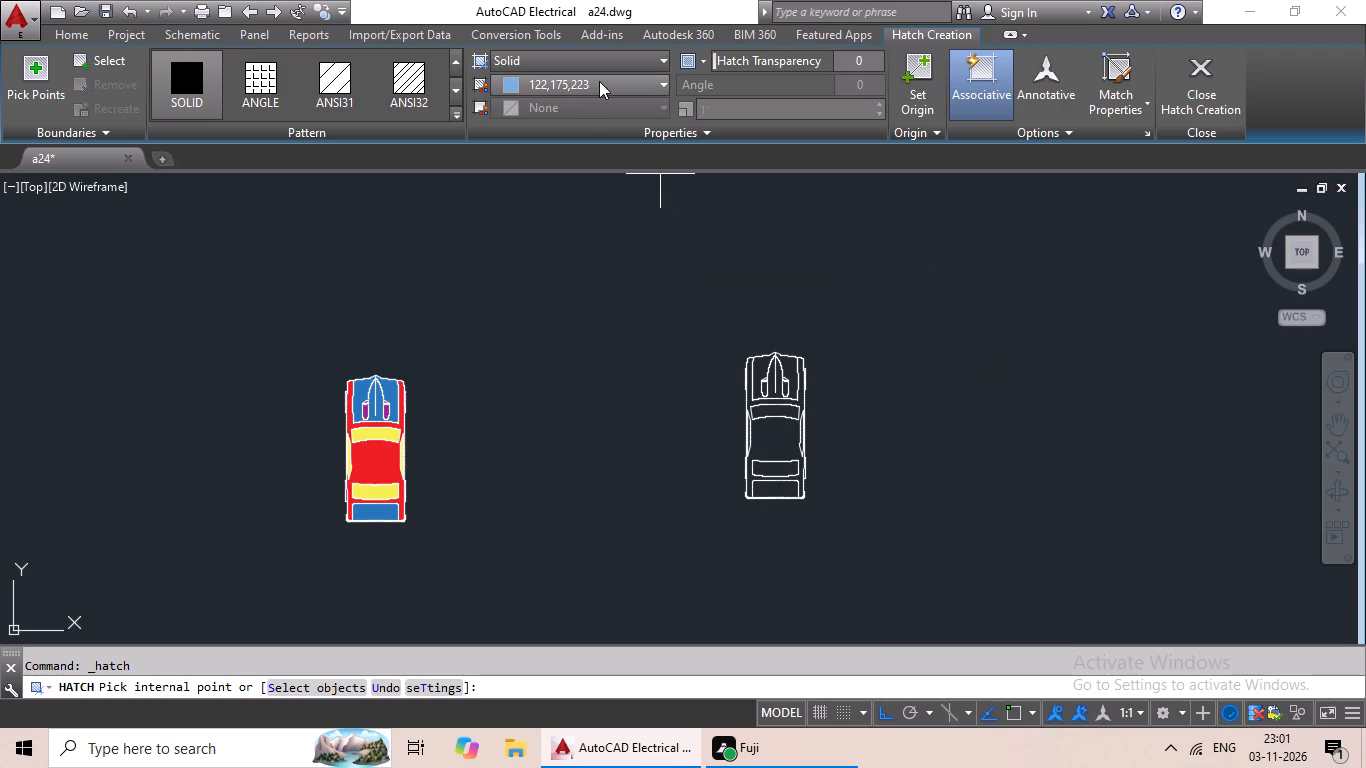
pyautogui.click(599, 81)
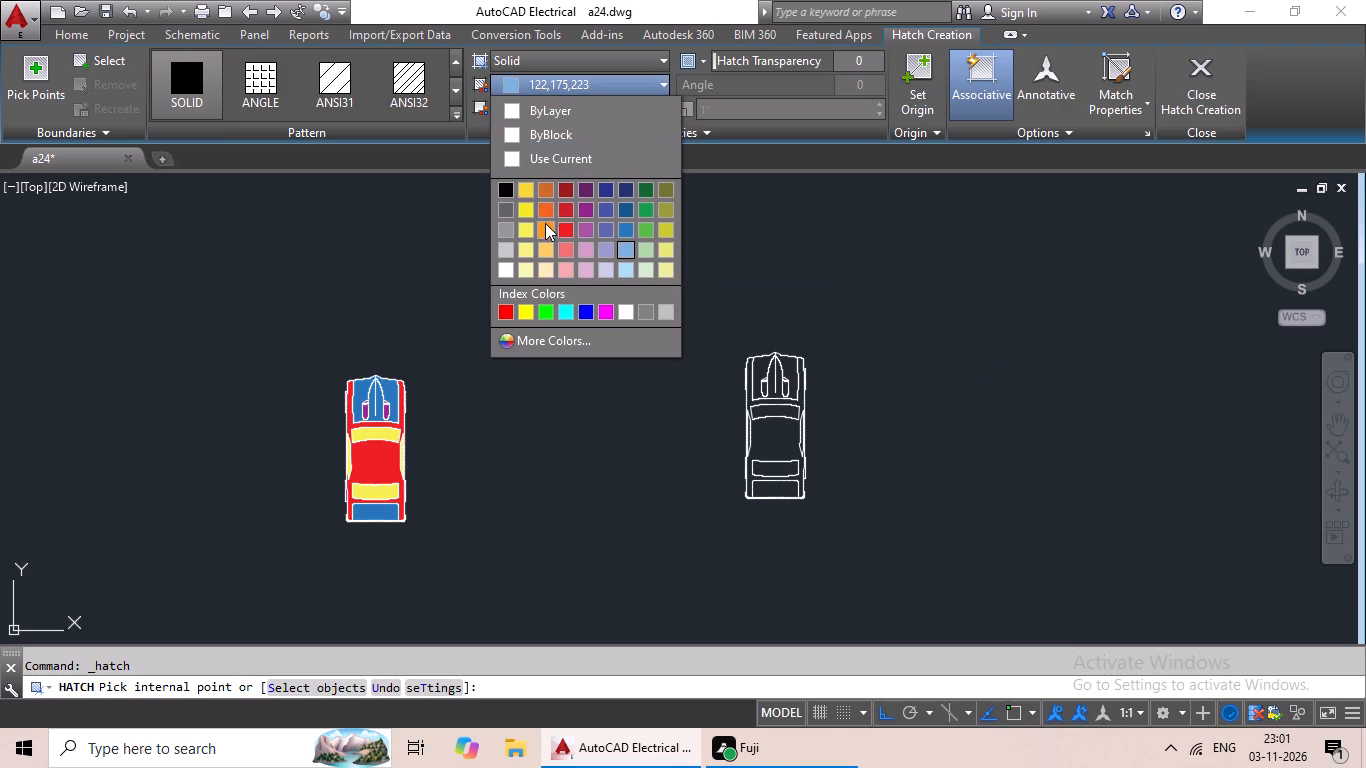
pyautogui.click(545, 225)
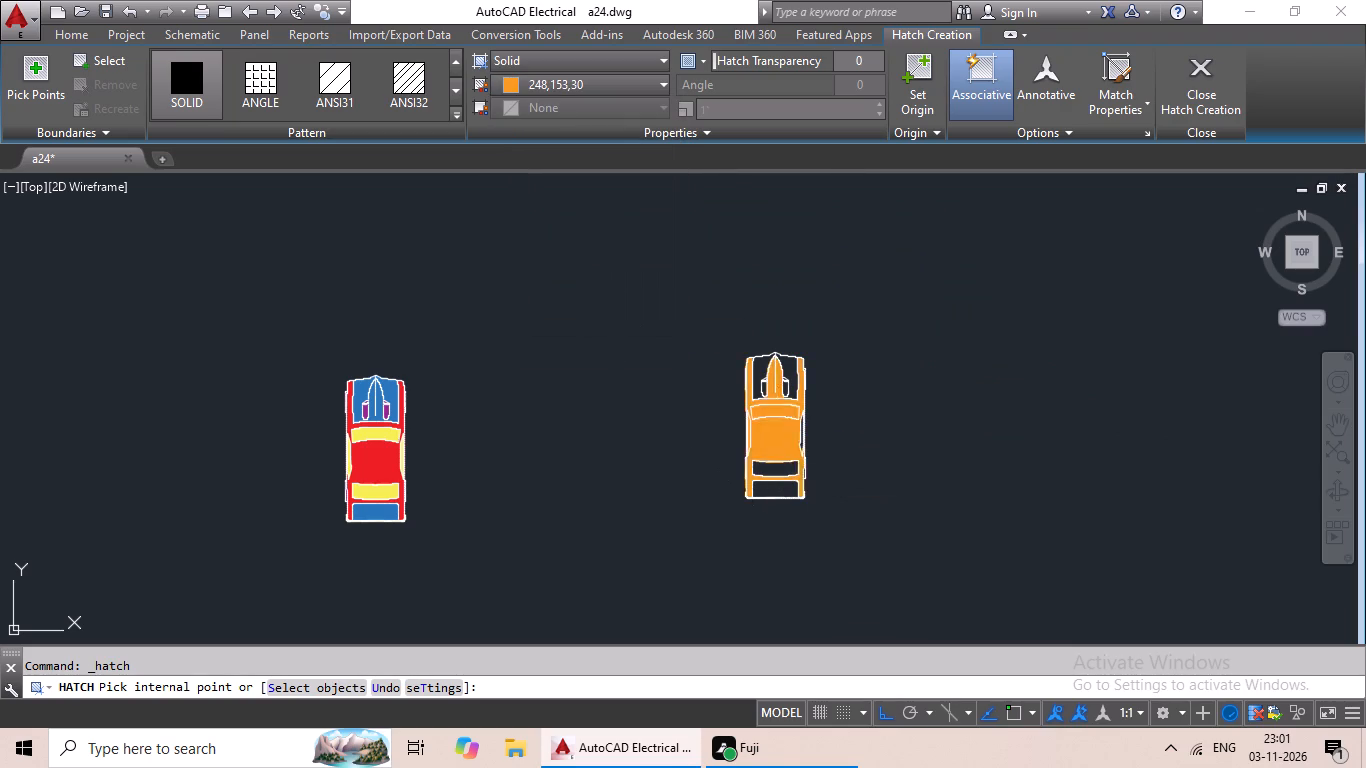
pyautogui.click(777, 422)
pyautogui.scroll(2, 806, 408)
pyautogui.moveTo(891, 397); pyautogui.dragTo(742, 411, button='middle')
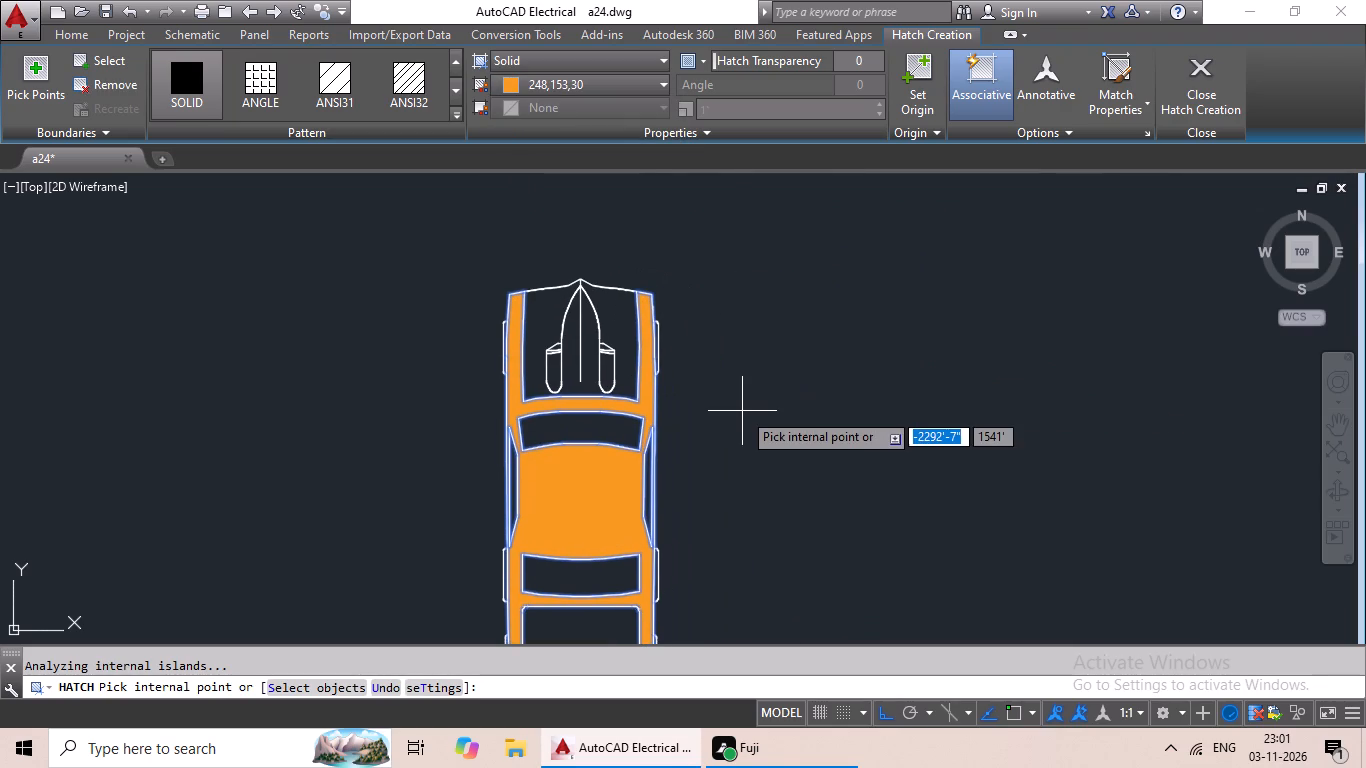
pyautogui.press('Escape')
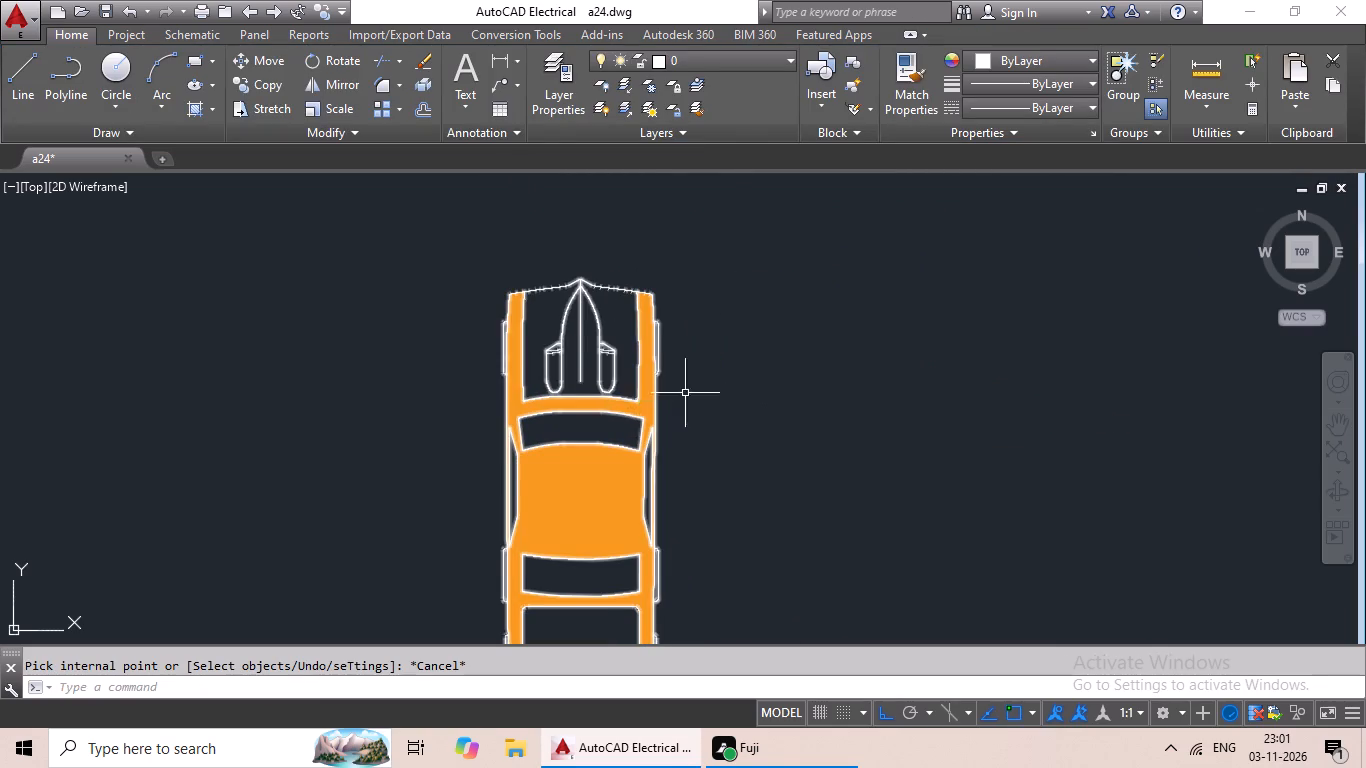
# Fill the orange car's windshield, hood, side windows, rear window and trunk lid with a solid hatch in Green.
pyautogui.click(208, 102)
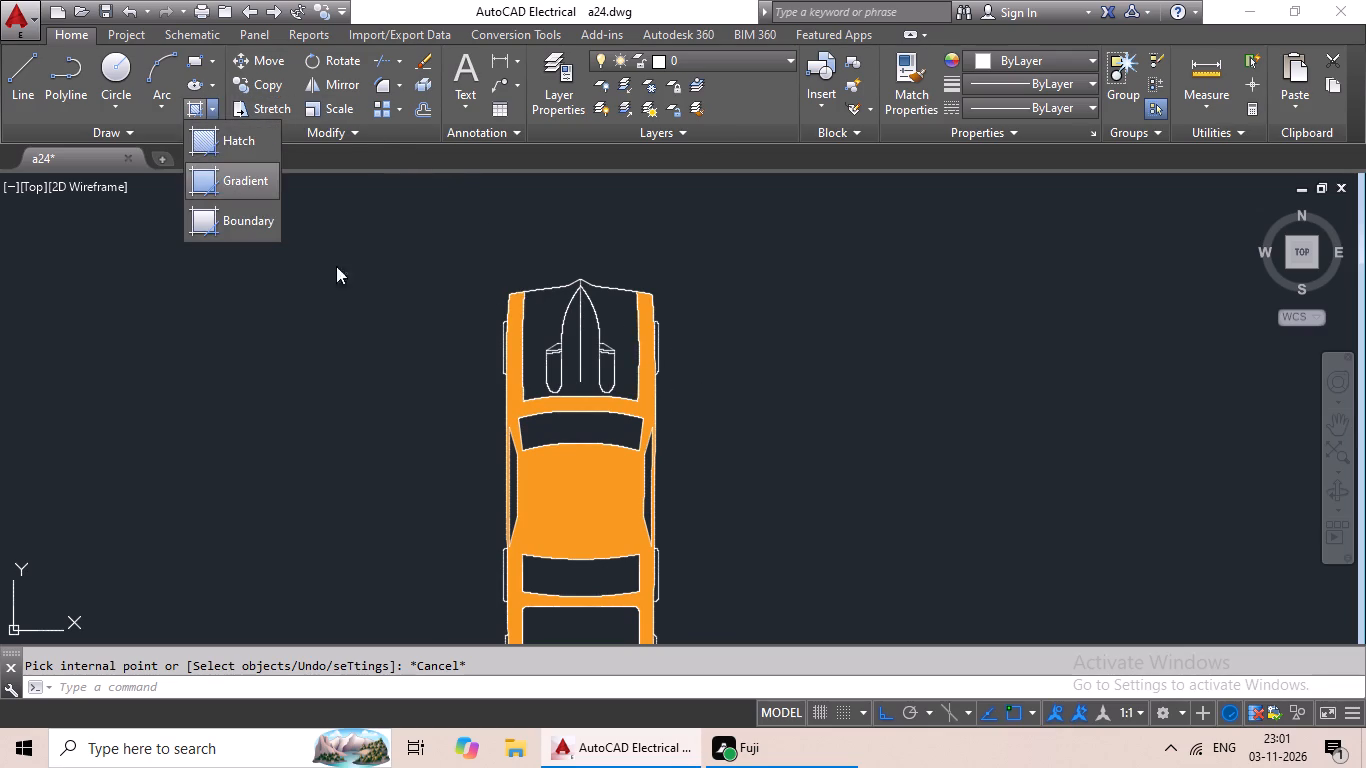
pyautogui.click(201, 109)
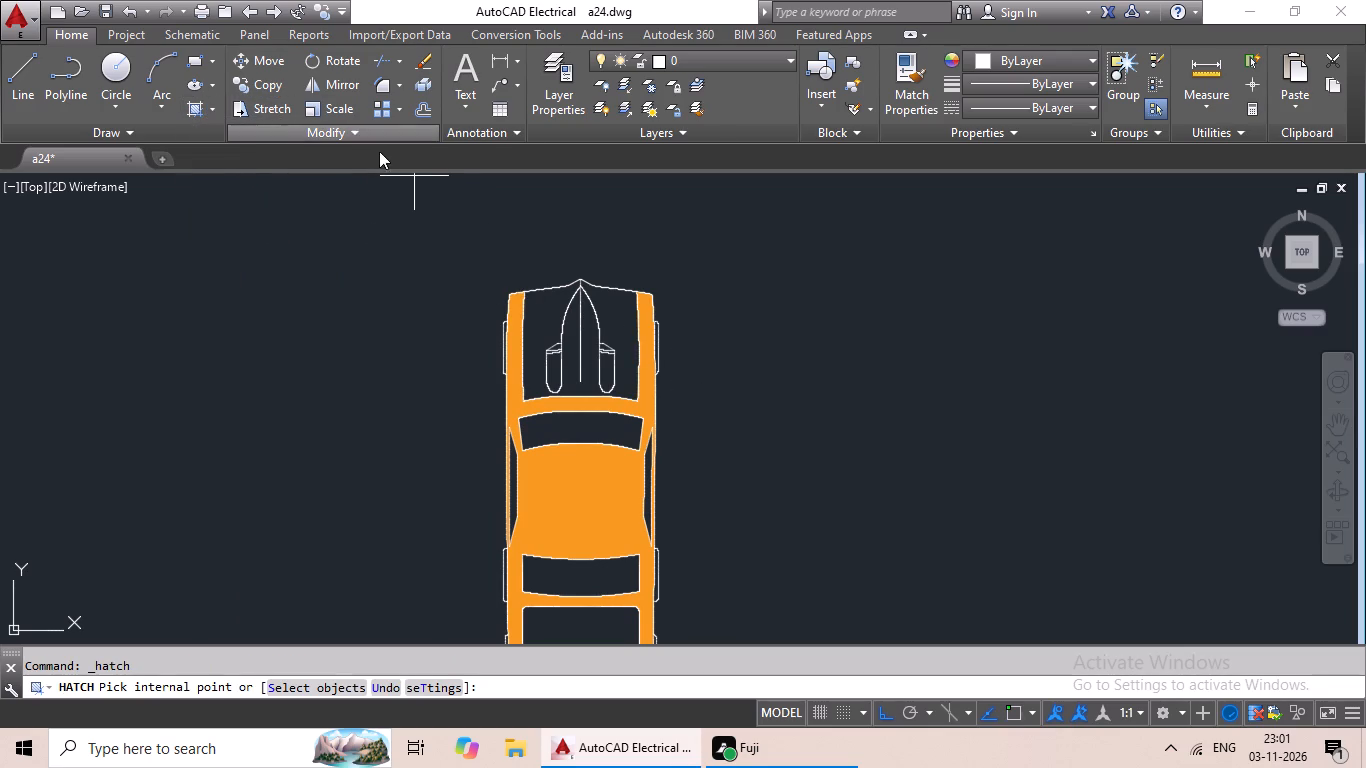
pyautogui.click(567, 86)
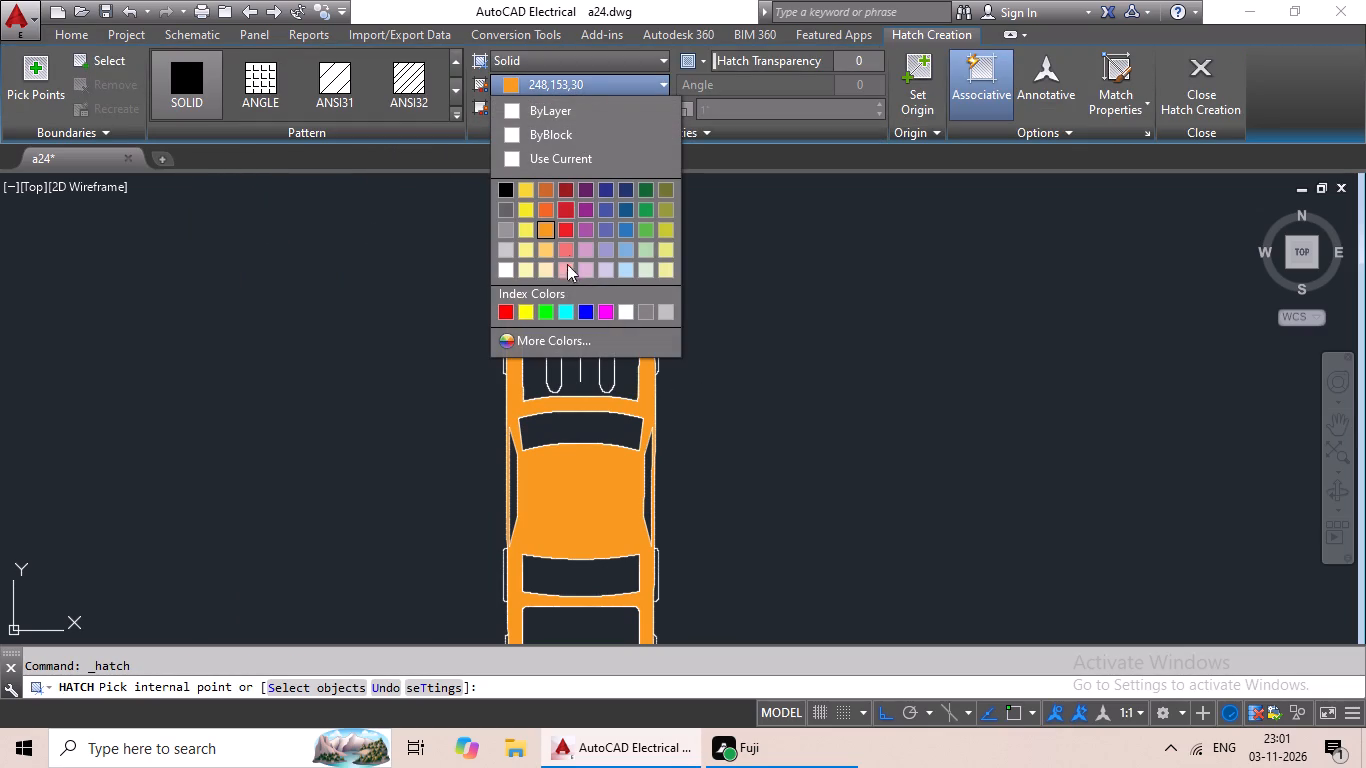
pyautogui.click(542, 310)
pyautogui.click(563, 432)
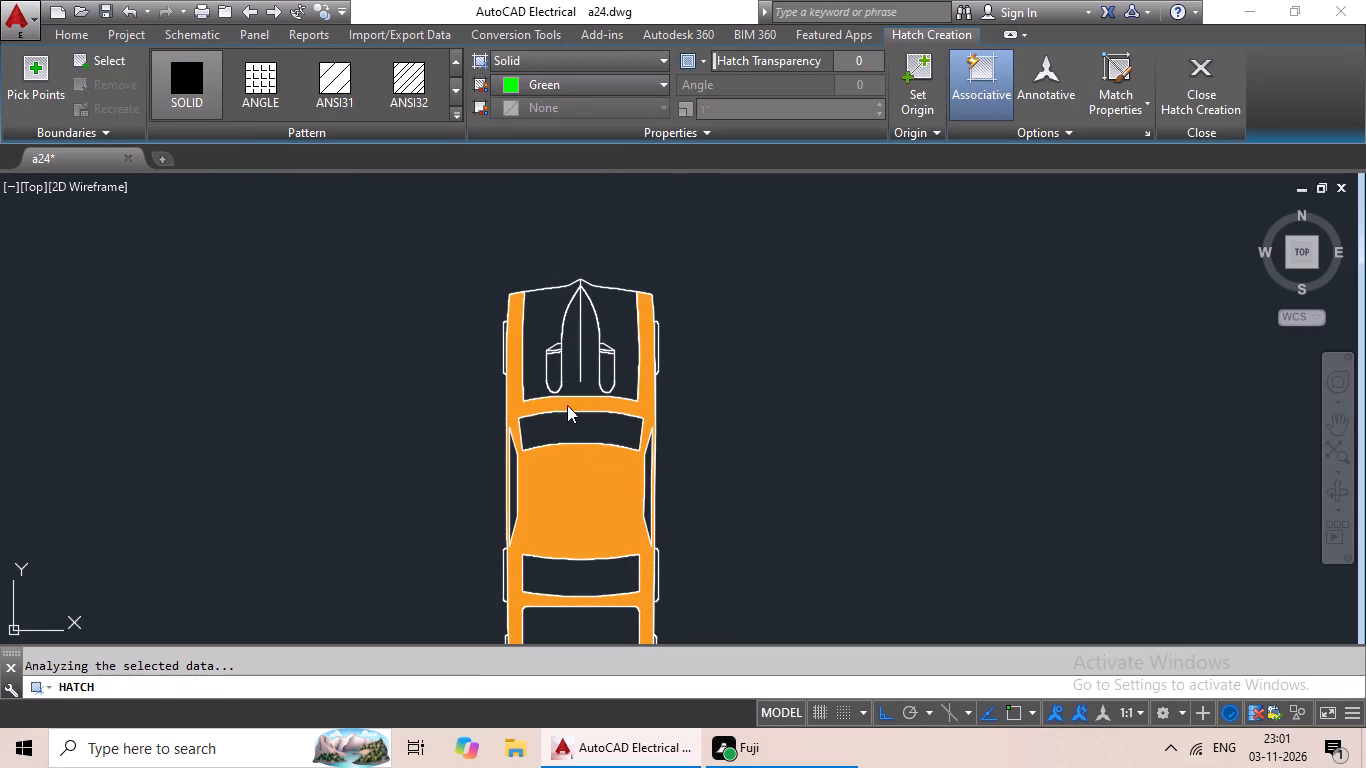
pyautogui.click(584, 358)
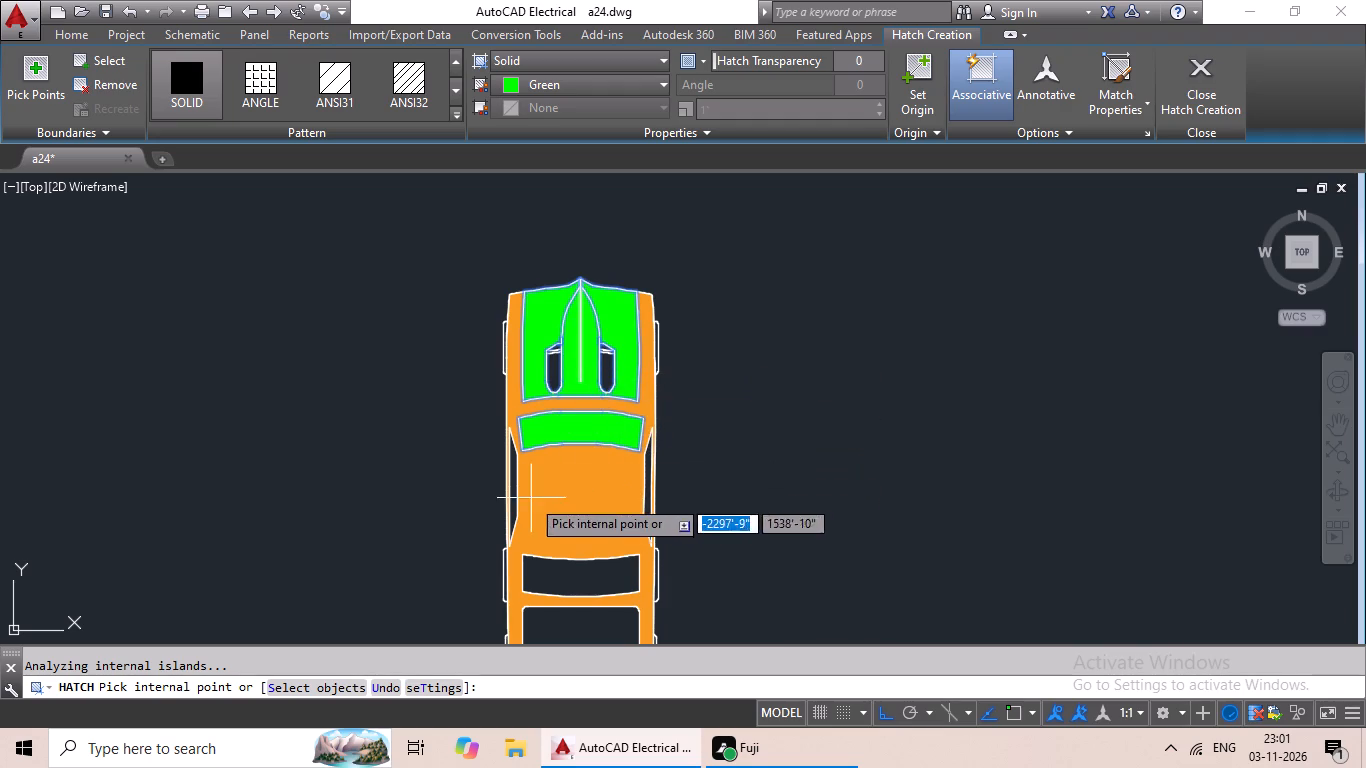
pyautogui.click(514, 504)
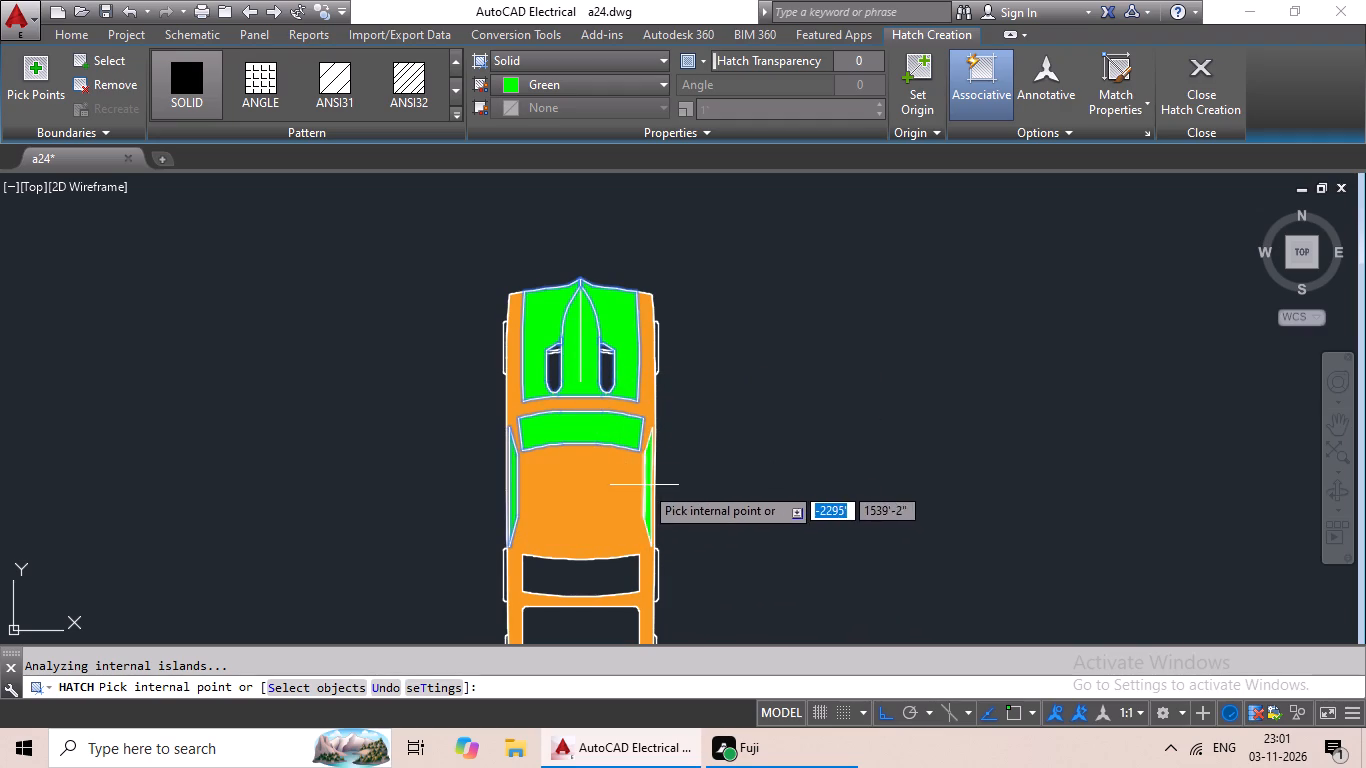
pyautogui.click(647, 484)
pyautogui.moveTo(610, 567); pyautogui.dragTo(637, 490, button='middle')
pyautogui.click(632, 497)
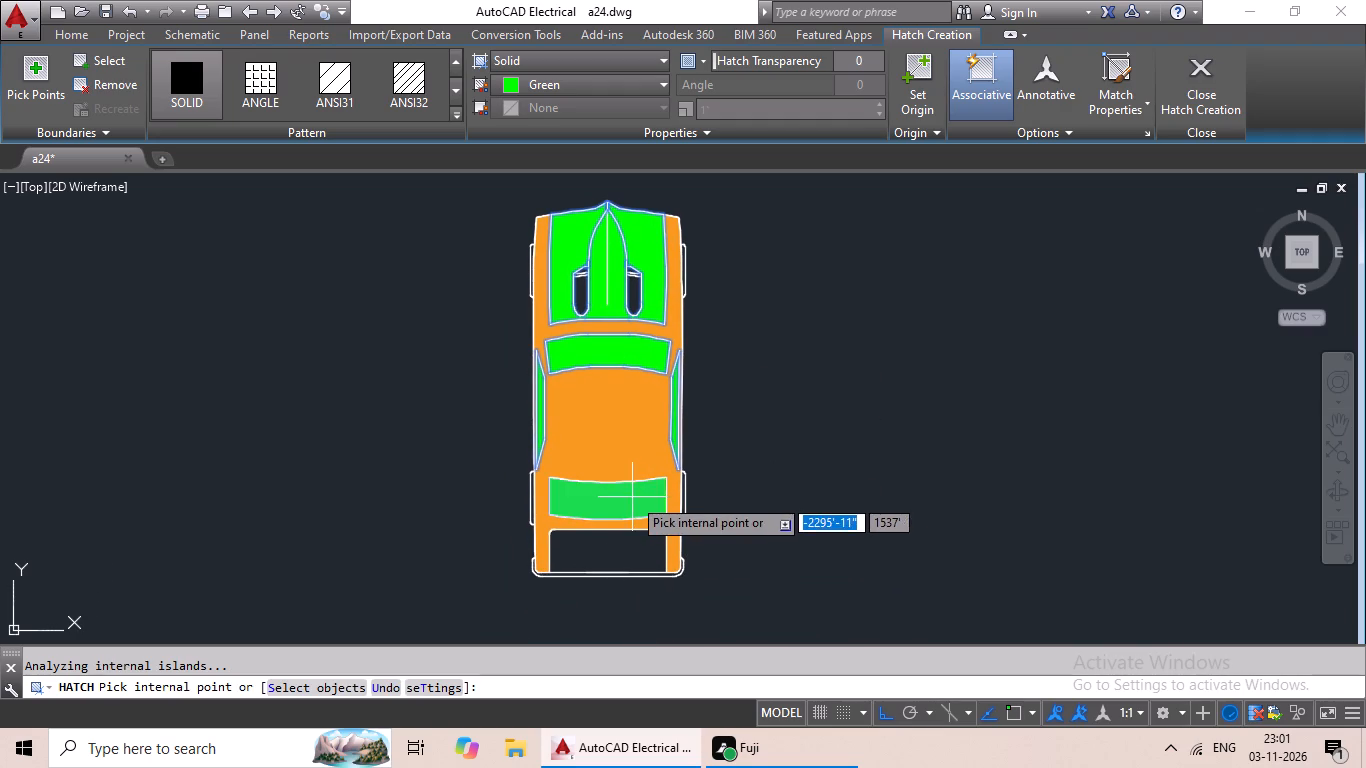
pyautogui.click(617, 567)
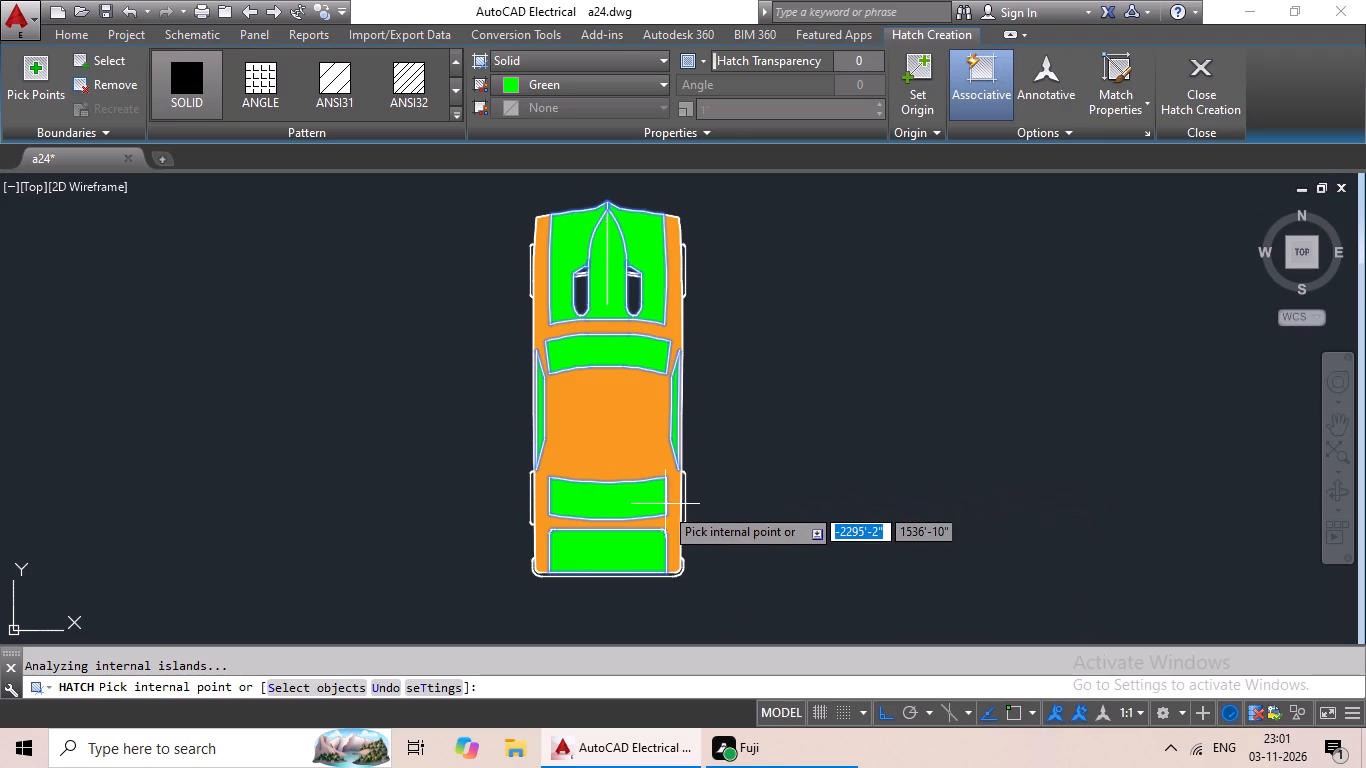
pyautogui.click(685, 498)
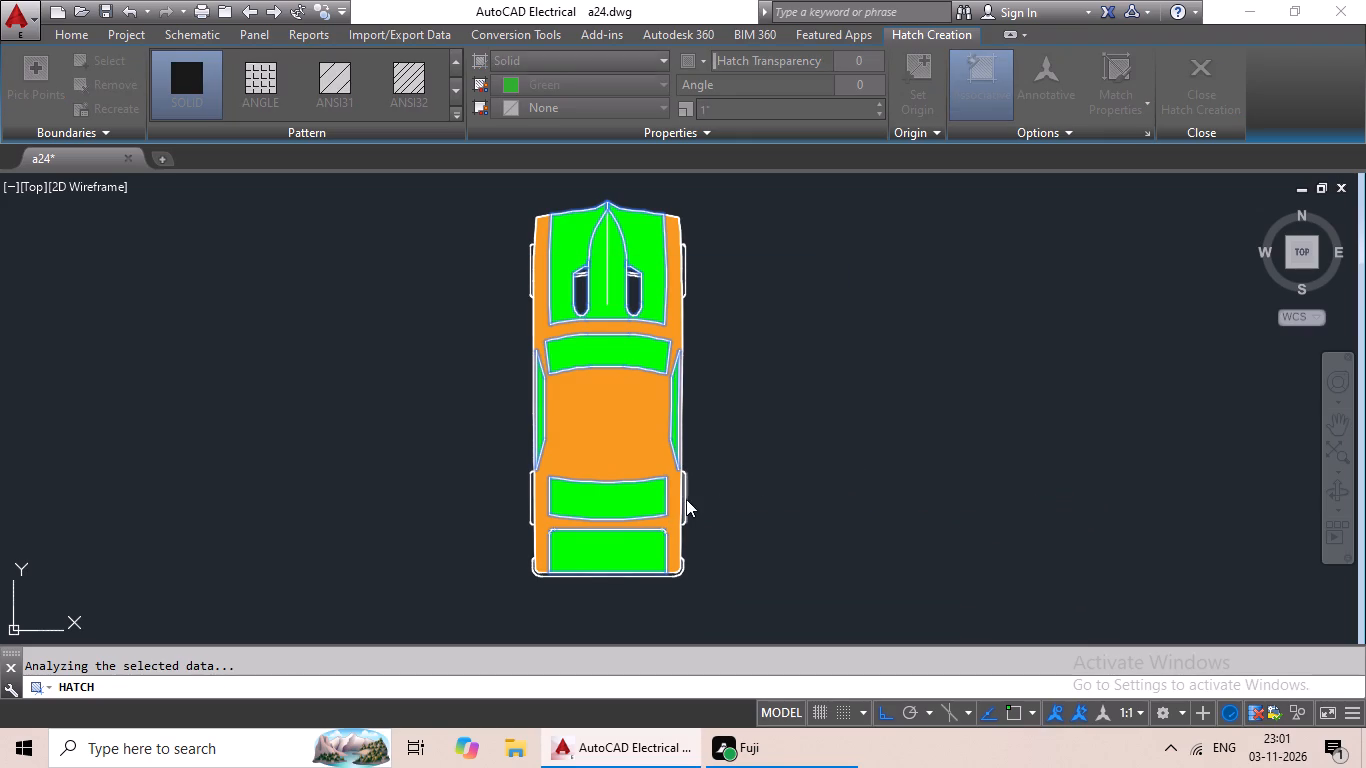
pyautogui.click(832, 275)
pyautogui.press('Escape')
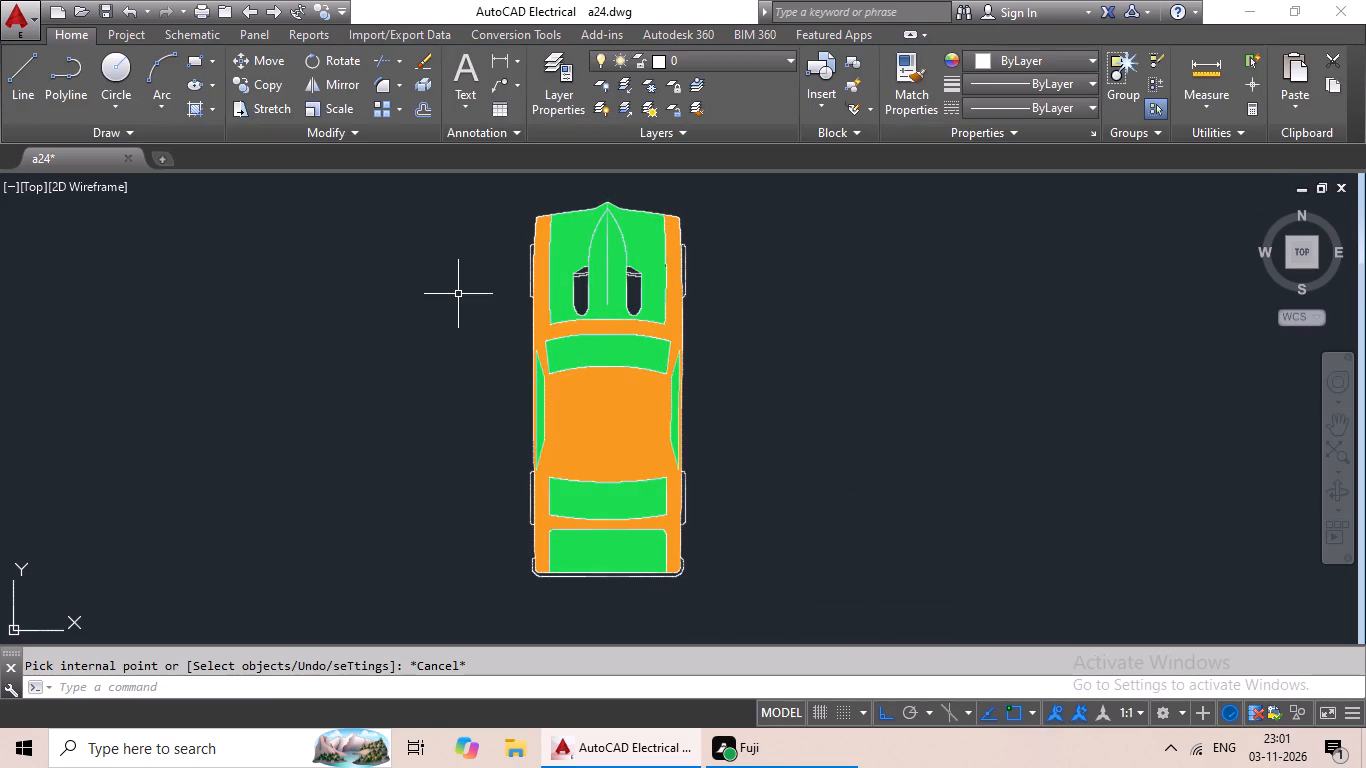
# Fill the rounded part of the orange car's right hood scoop with a solid hatch in Cyan.
pyautogui.scroll(-2, 586, 365)
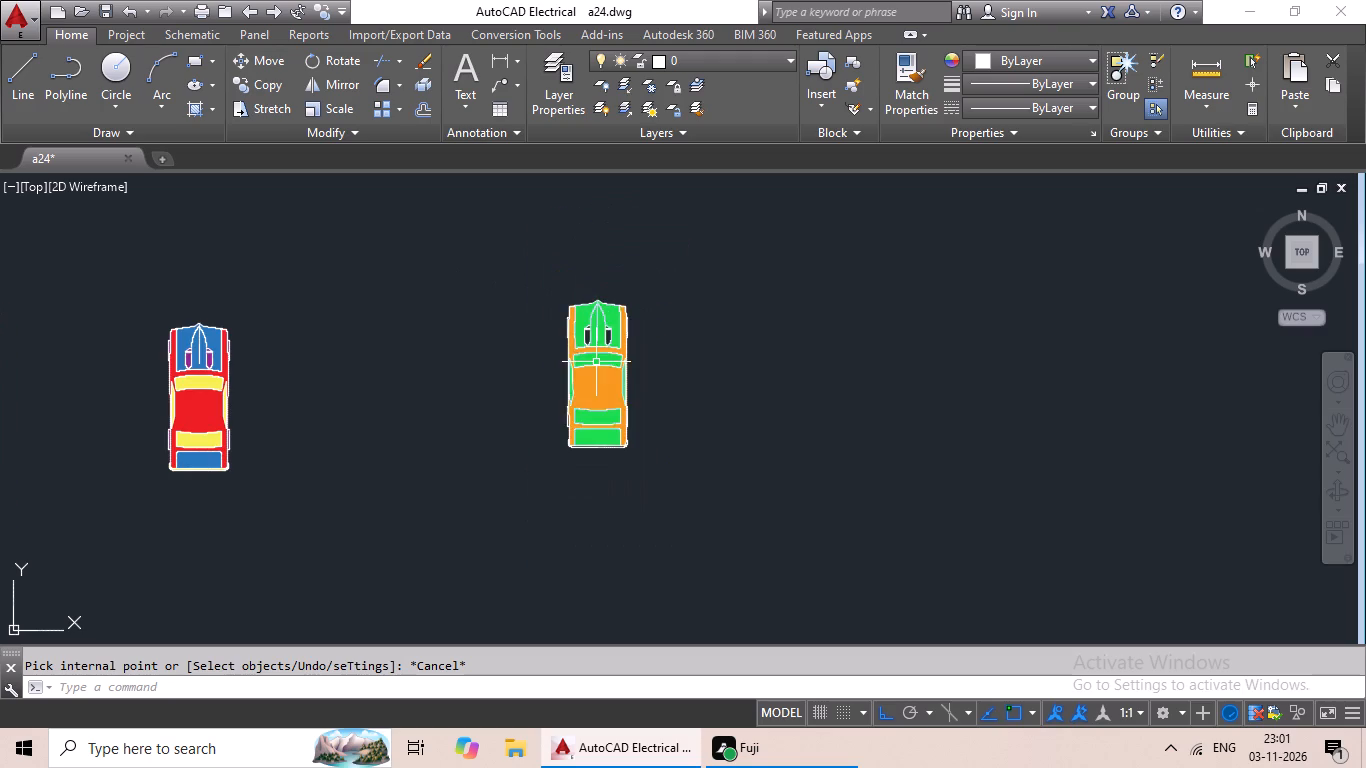
pyautogui.scroll(1, 596, 324)
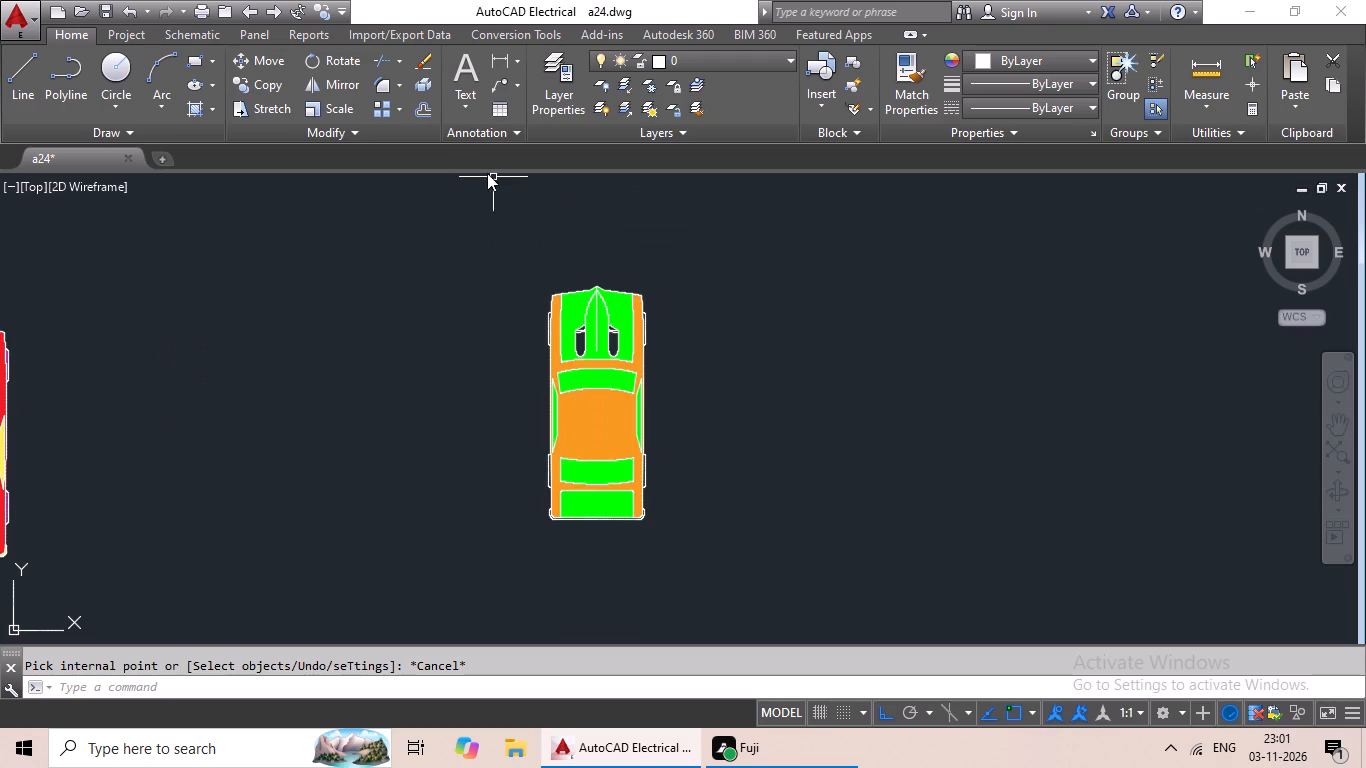
pyautogui.click(192, 101)
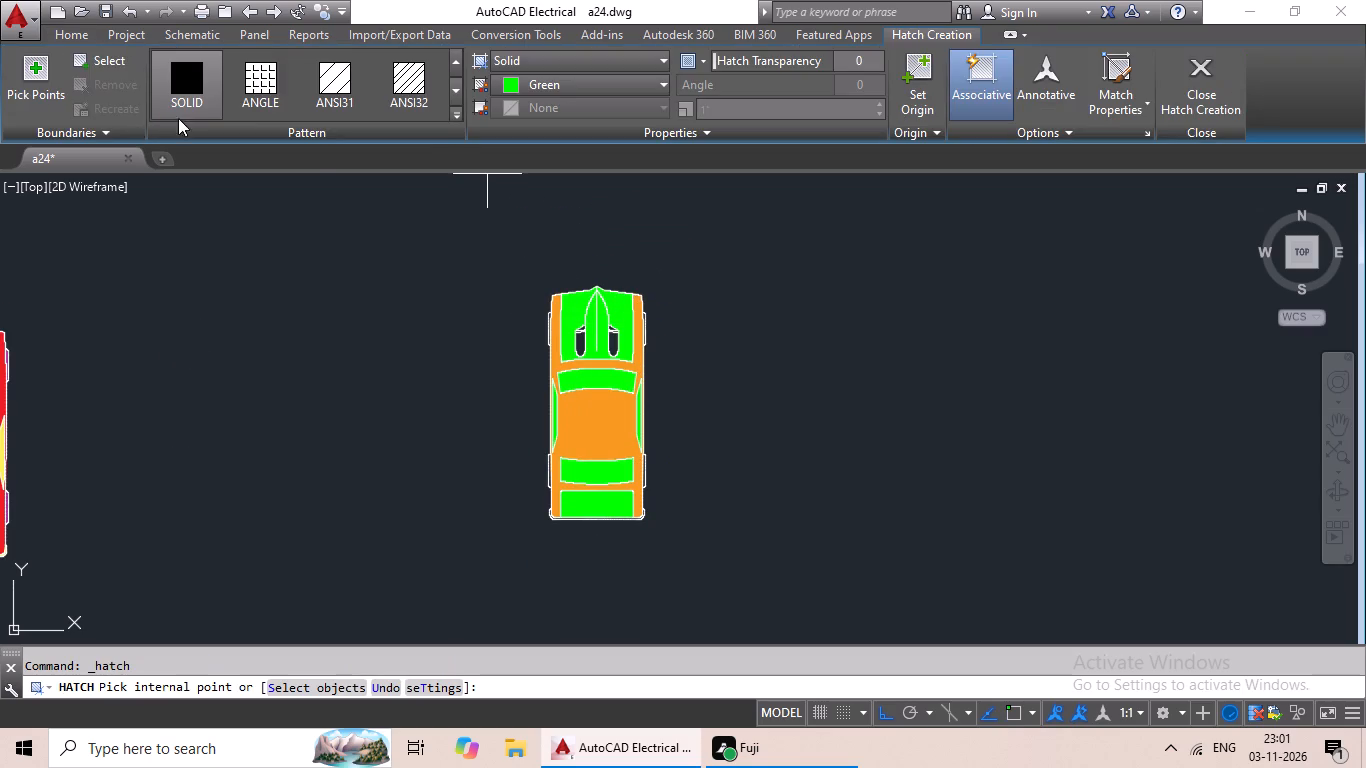
pyautogui.click(540, 89)
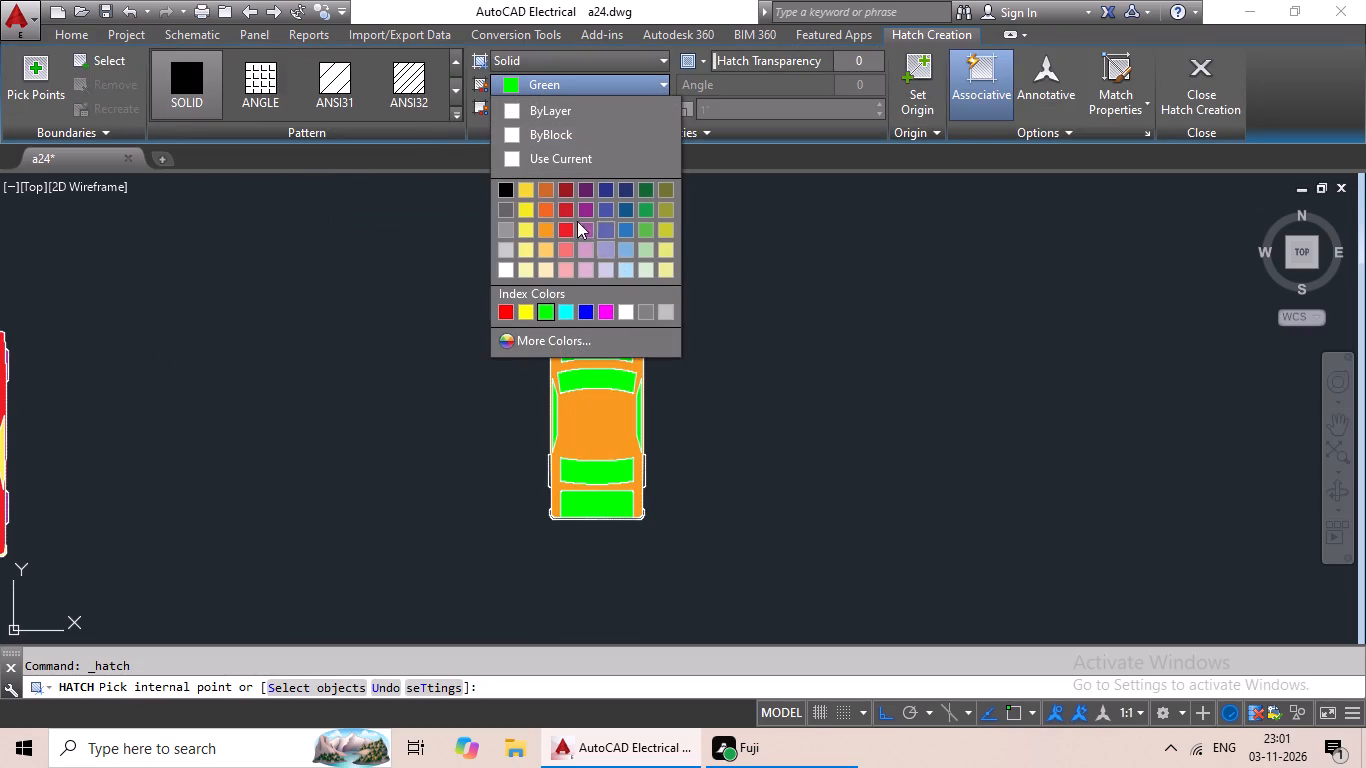
pyautogui.click(563, 312)
pyautogui.scroll(2, 602, 344)
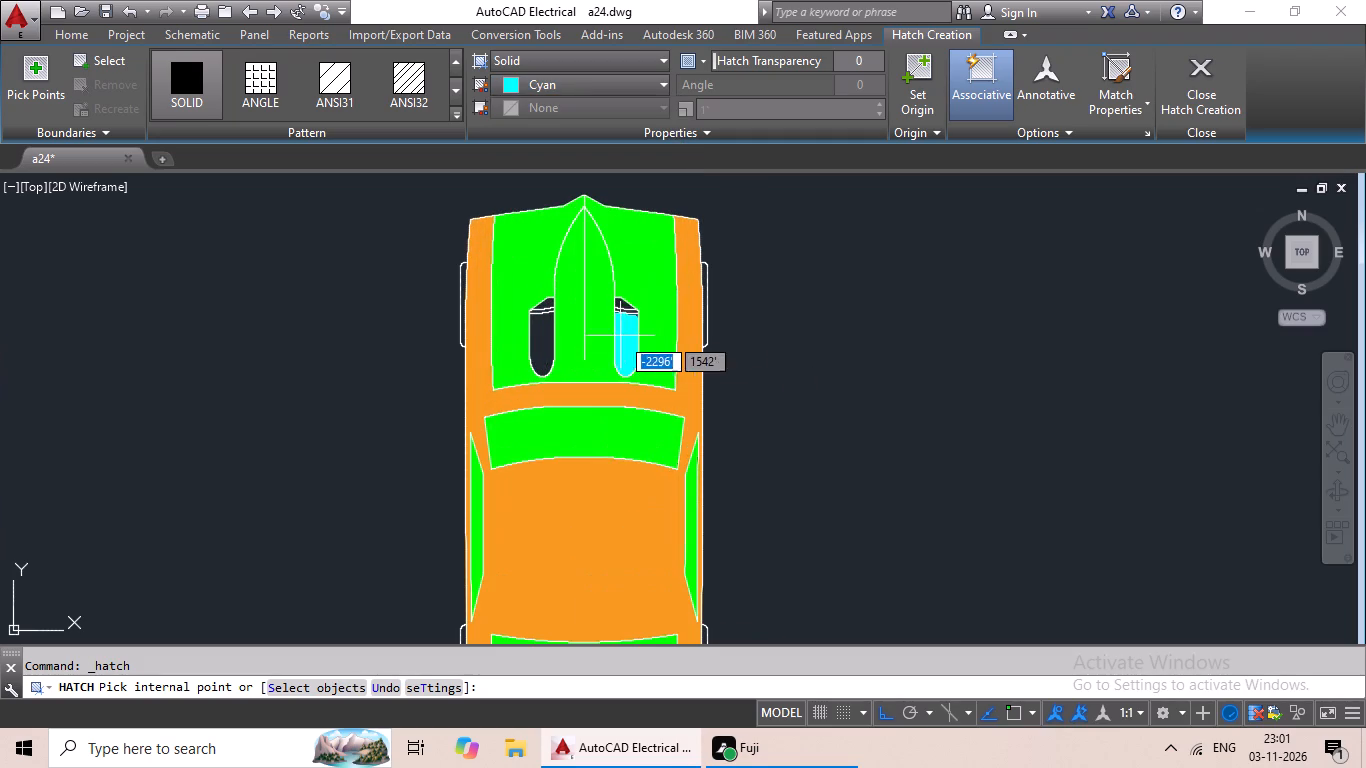
pyautogui.click(624, 328)
pyautogui.click(622, 306)
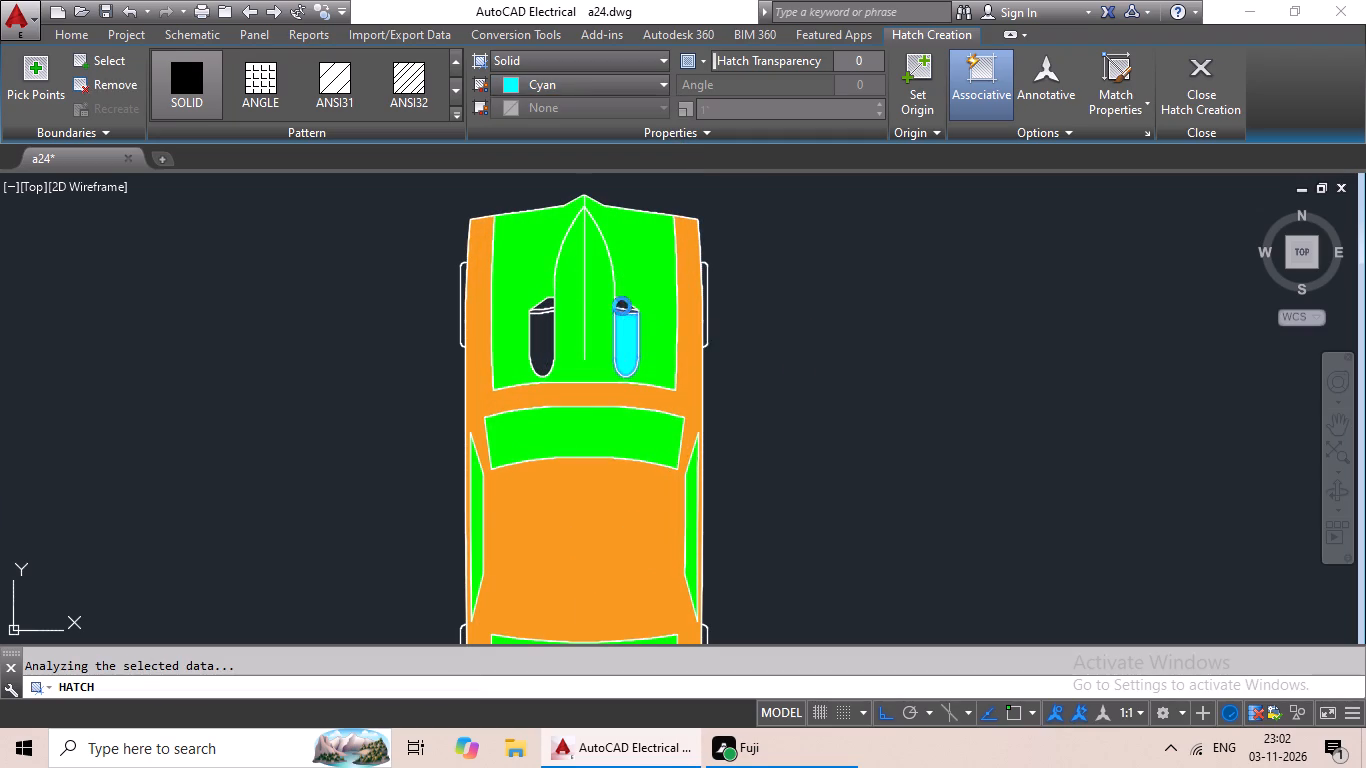
pyautogui.click(874, 246)
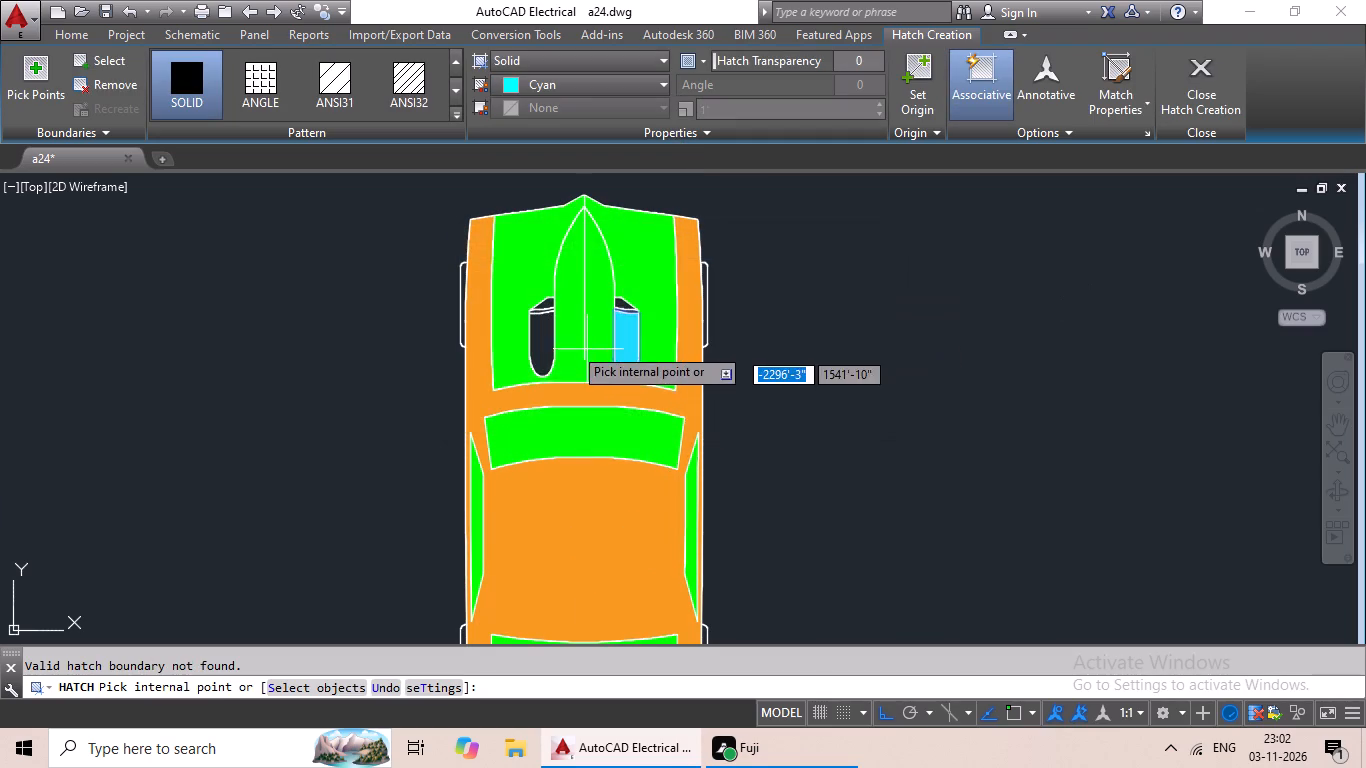
# Fill the left hood scoop's pointed tip and rounded part with the same solid Cyan hatch.
pyautogui.click(553, 344)
pyautogui.scroll(3, 551, 304)
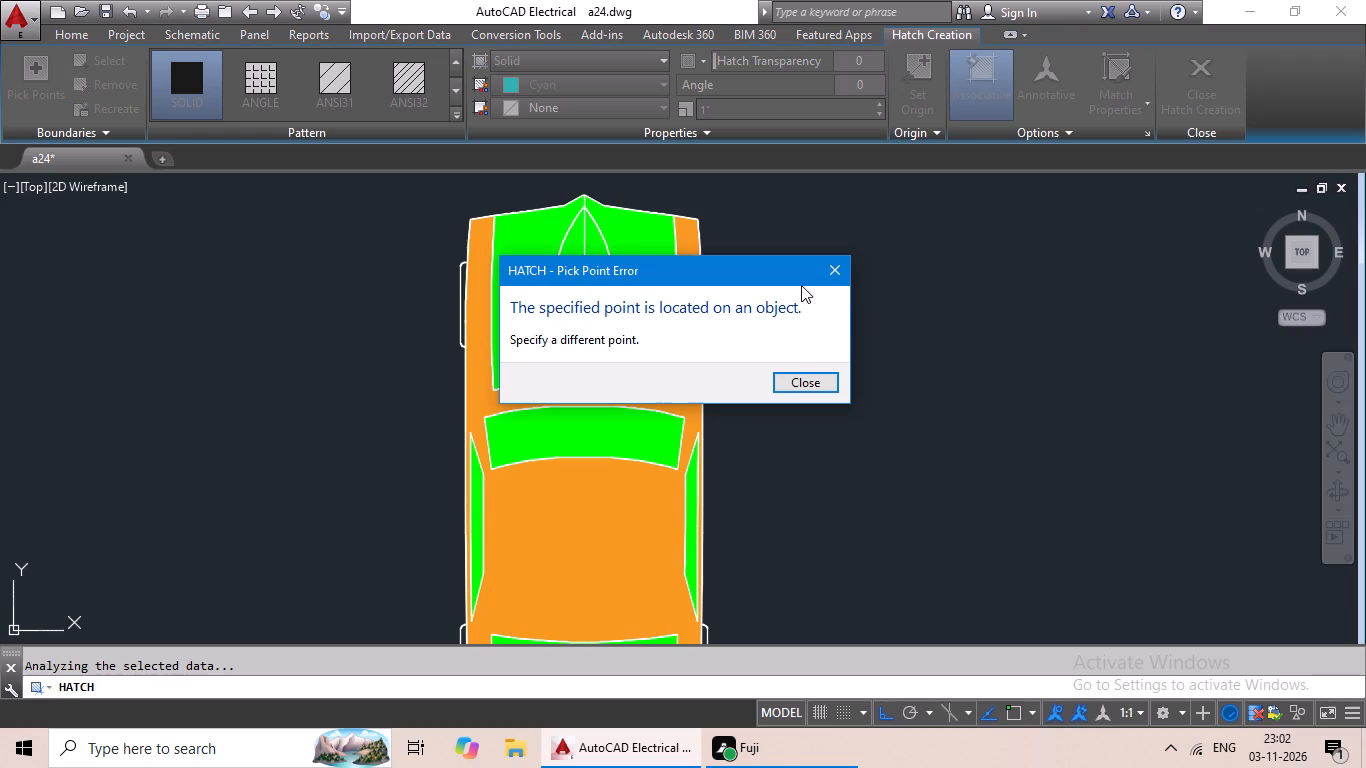
pyautogui.click(839, 269)
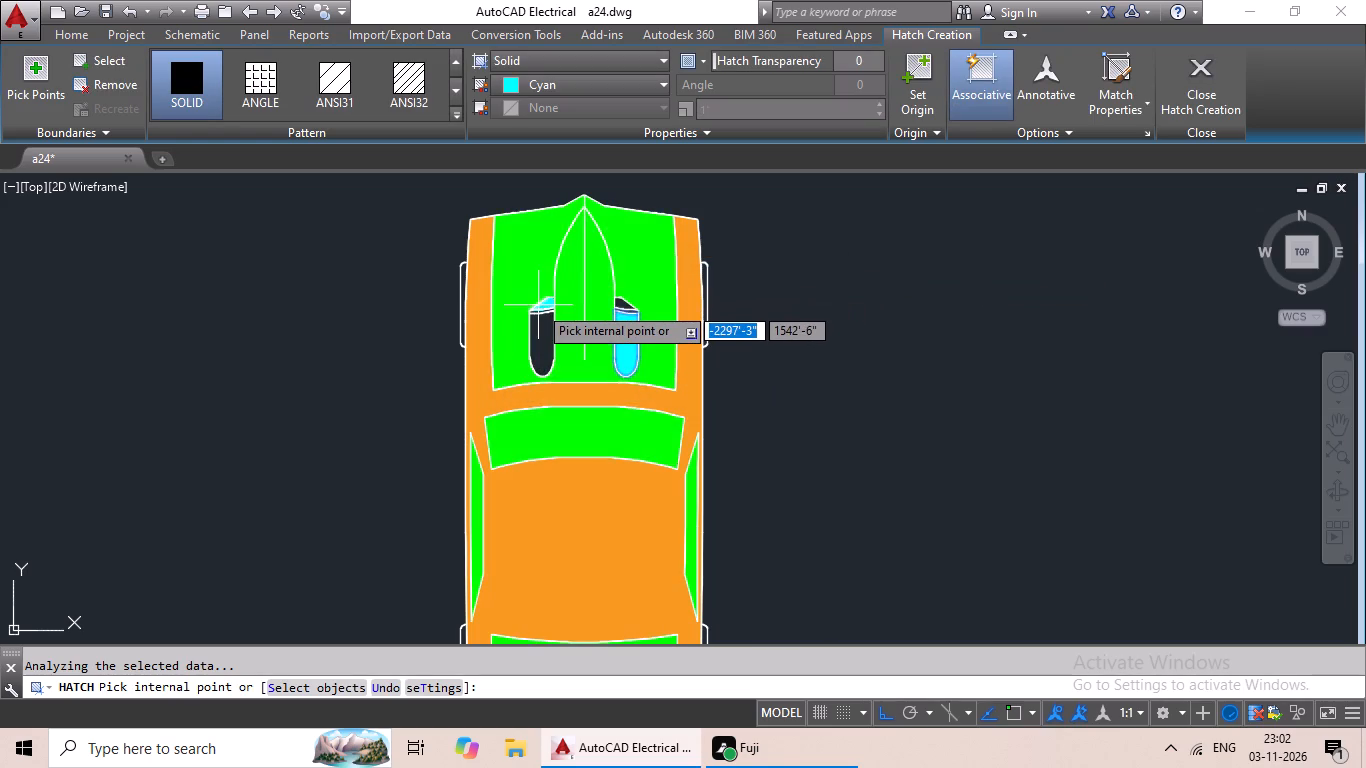
pyautogui.scroll(2, 539, 305)
pyautogui.click(543, 305)
pyautogui.click(551, 383)
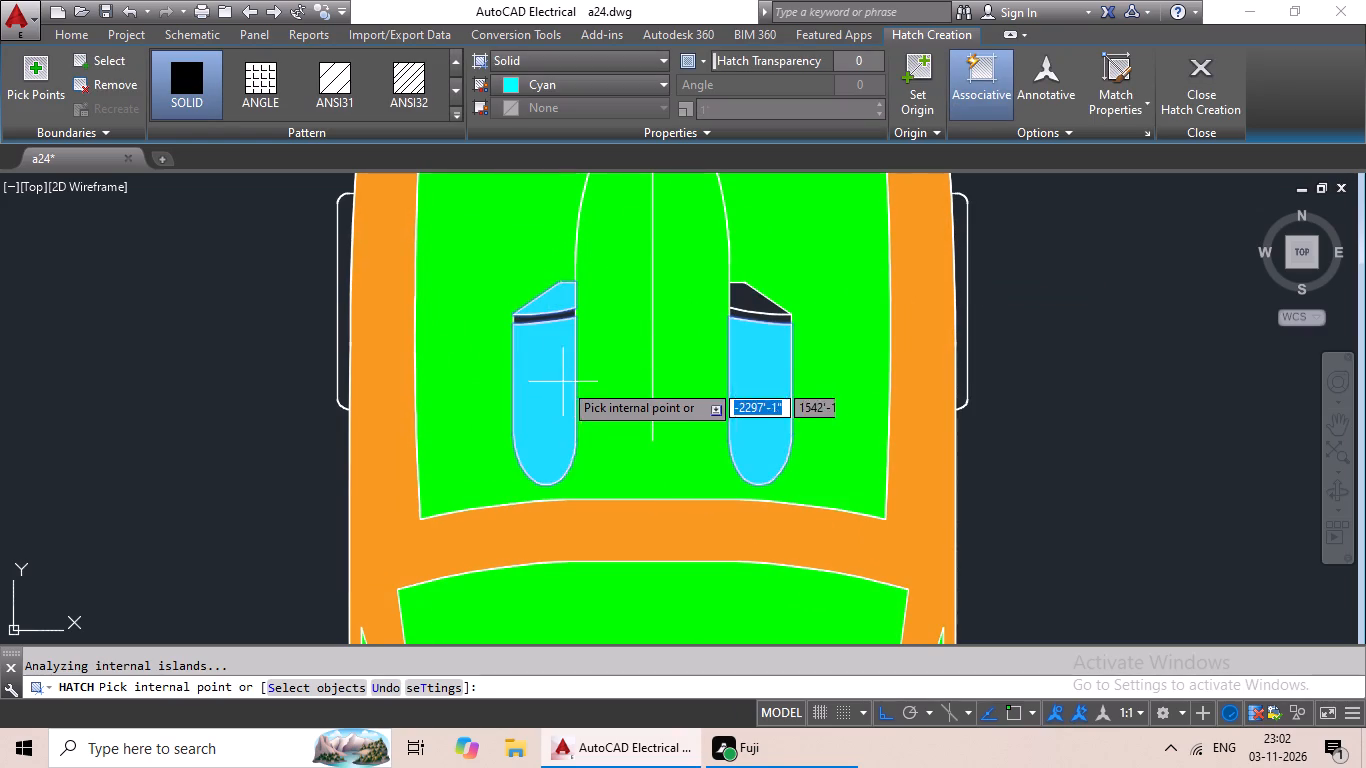
# Fill the pointed tip of the right hood scoop with the solid Cyan hatch and finish the hatch.
pyautogui.click(753, 298)
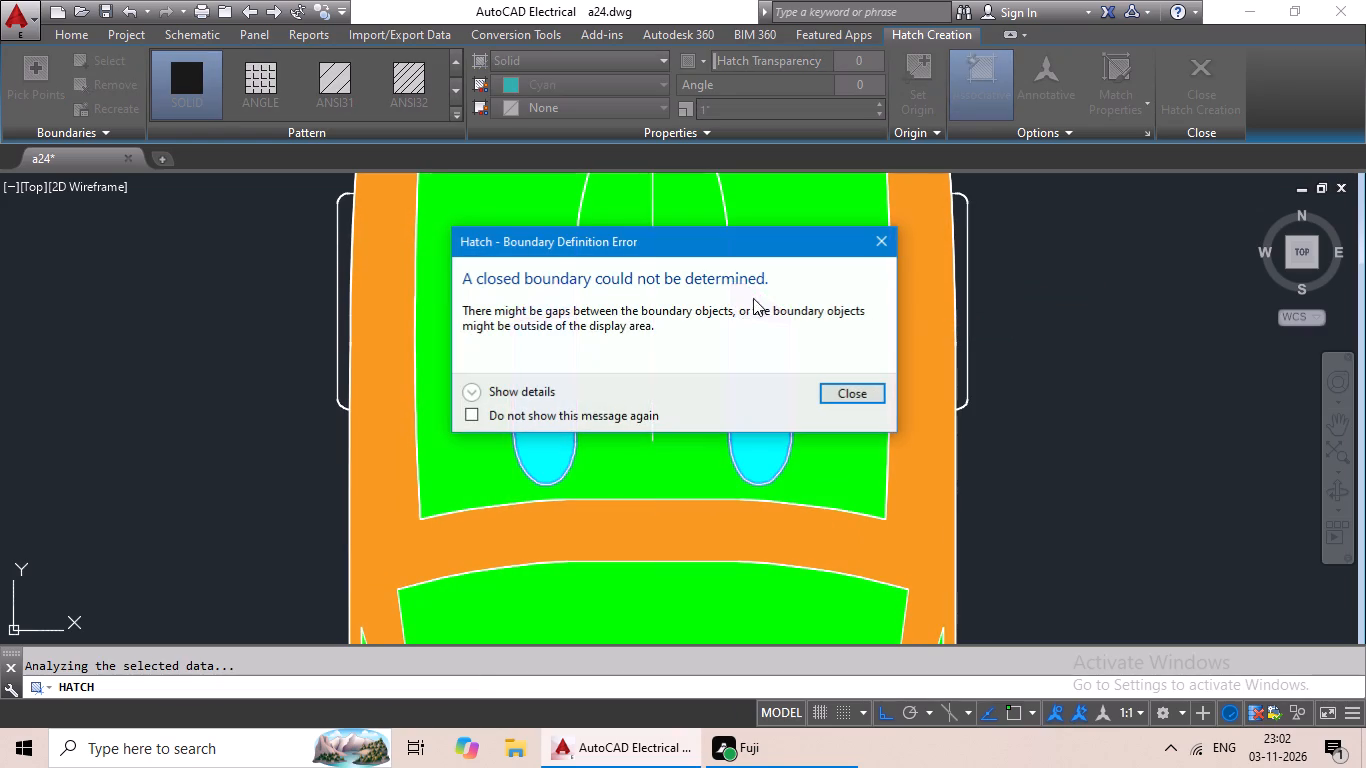
pyautogui.click(883, 238)
pyautogui.scroll(-1, 808, 294)
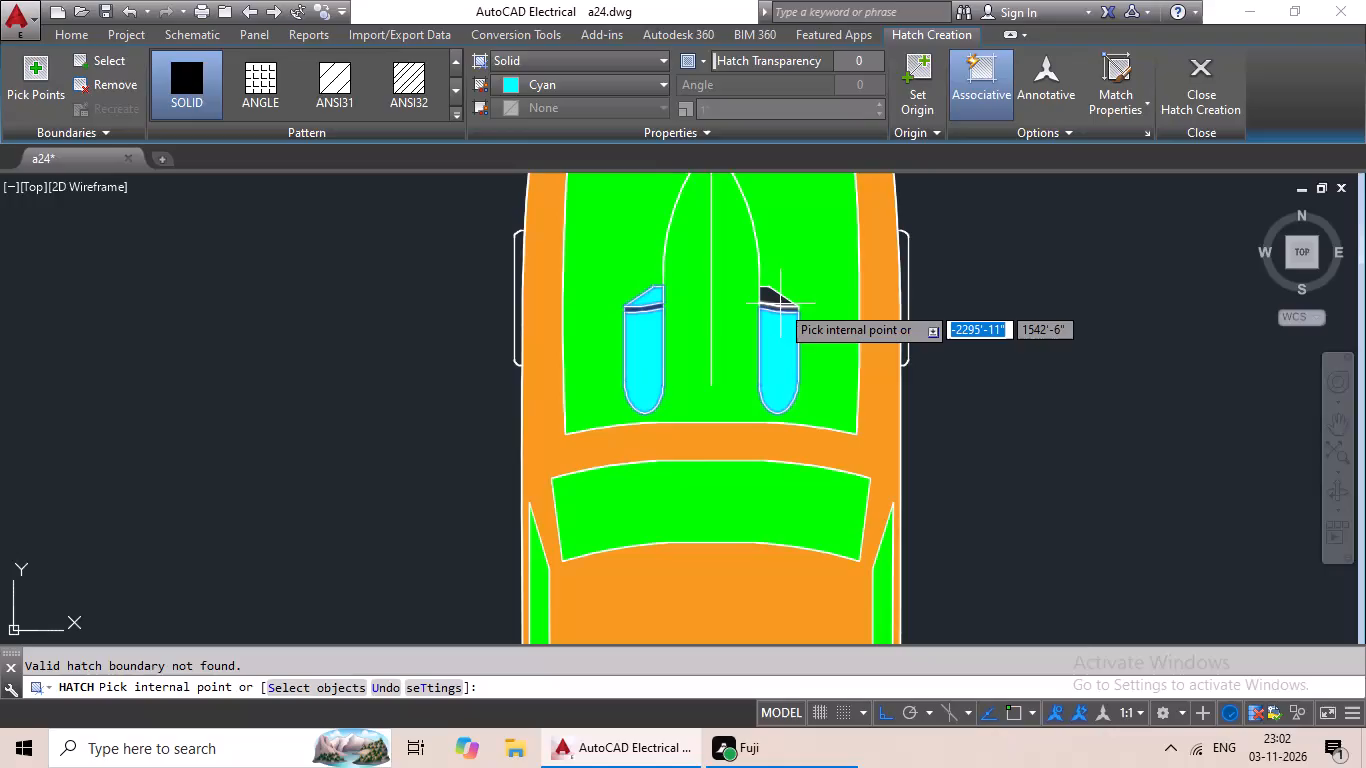
pyautogui.scroll(2, 780, 303)
pyautogui.click(780, 300)
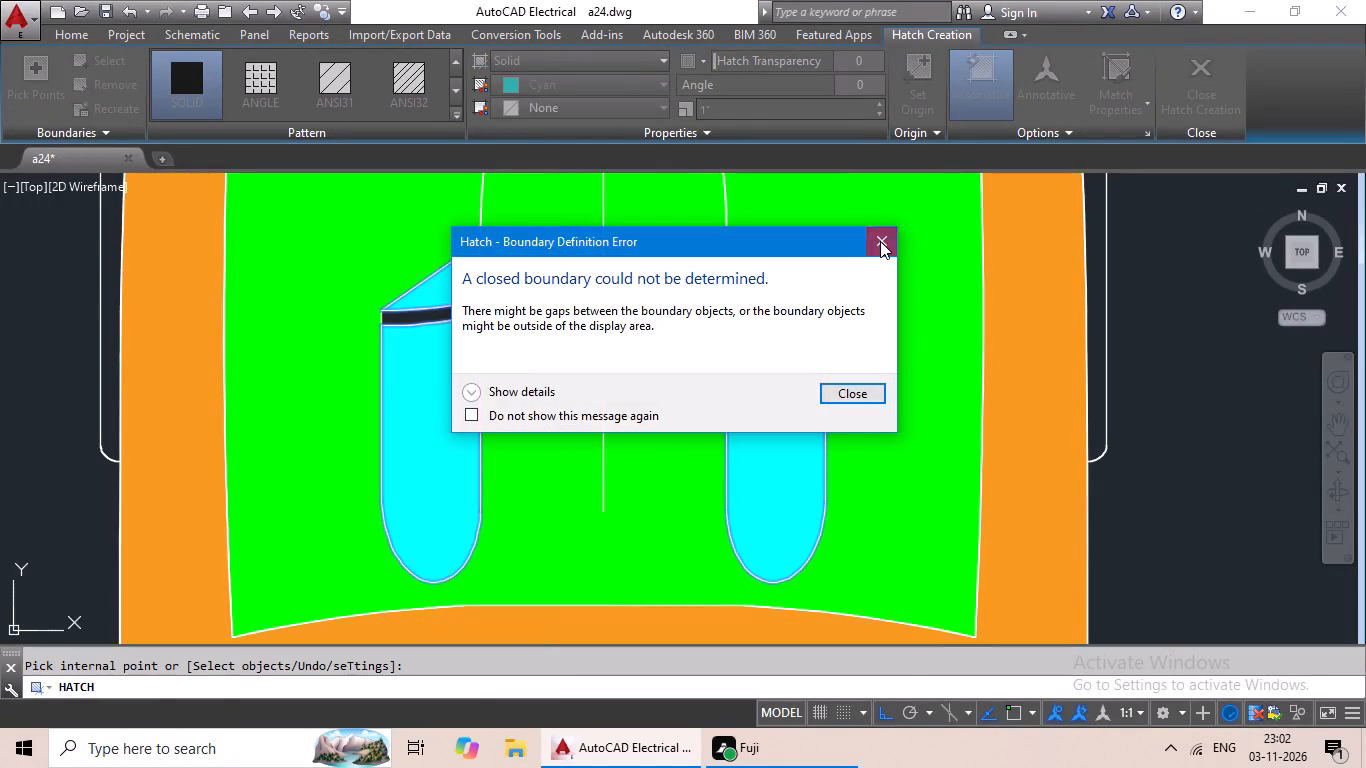
pyautogui.click(880, 241)
pyautogui.click(771, 295)
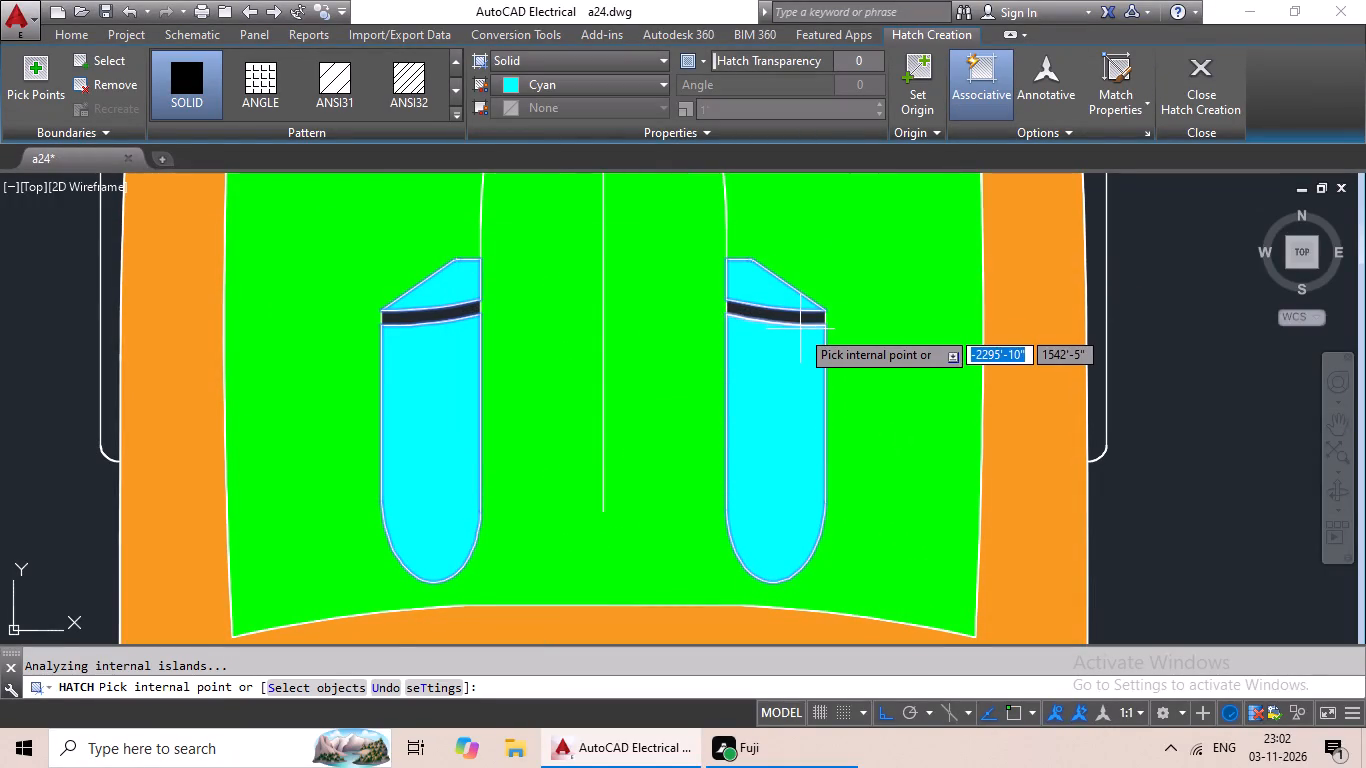
pyautogui.scroll(-2, 815, 313)
pyautogui.press('Escape')
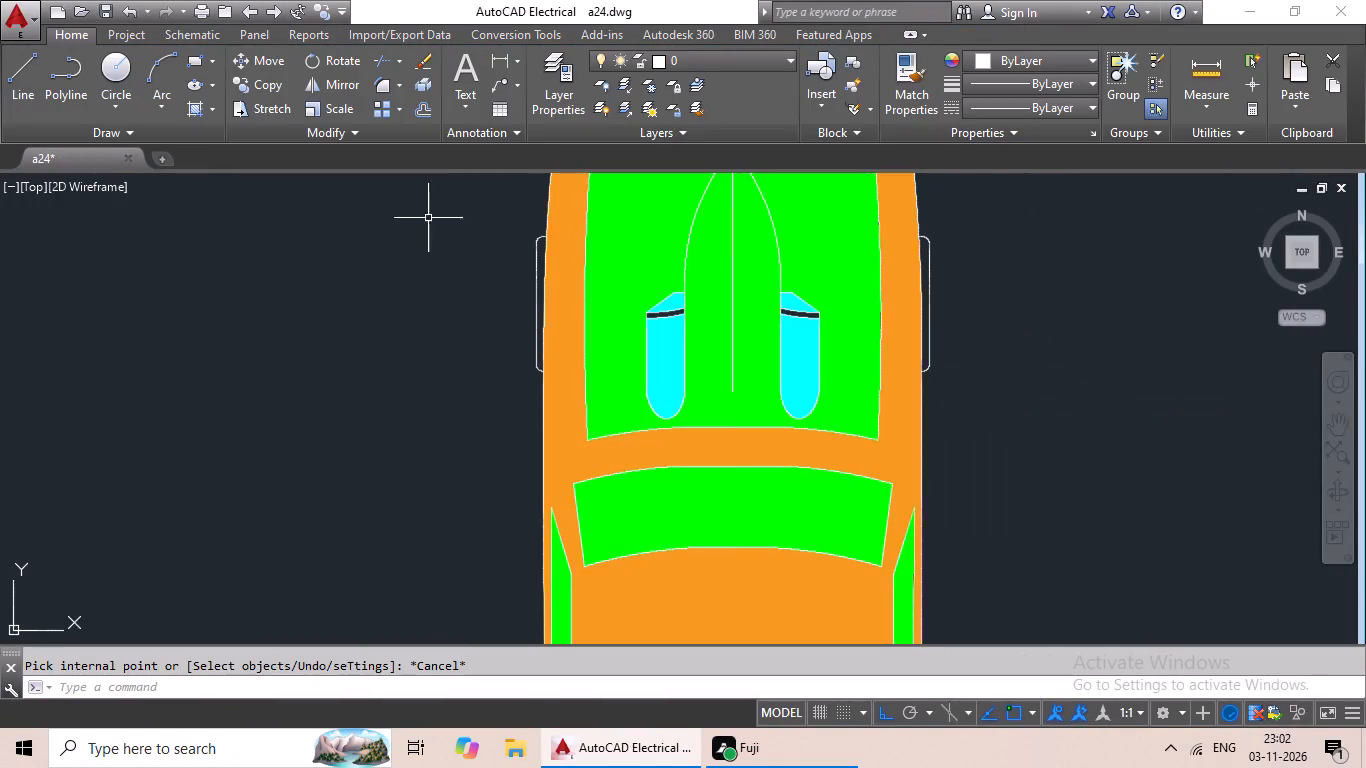
# Fill the narrow curved bands across both hood scoops with a solid hatch in dark green 19,155,72.
pyautogui.click(192, 107)
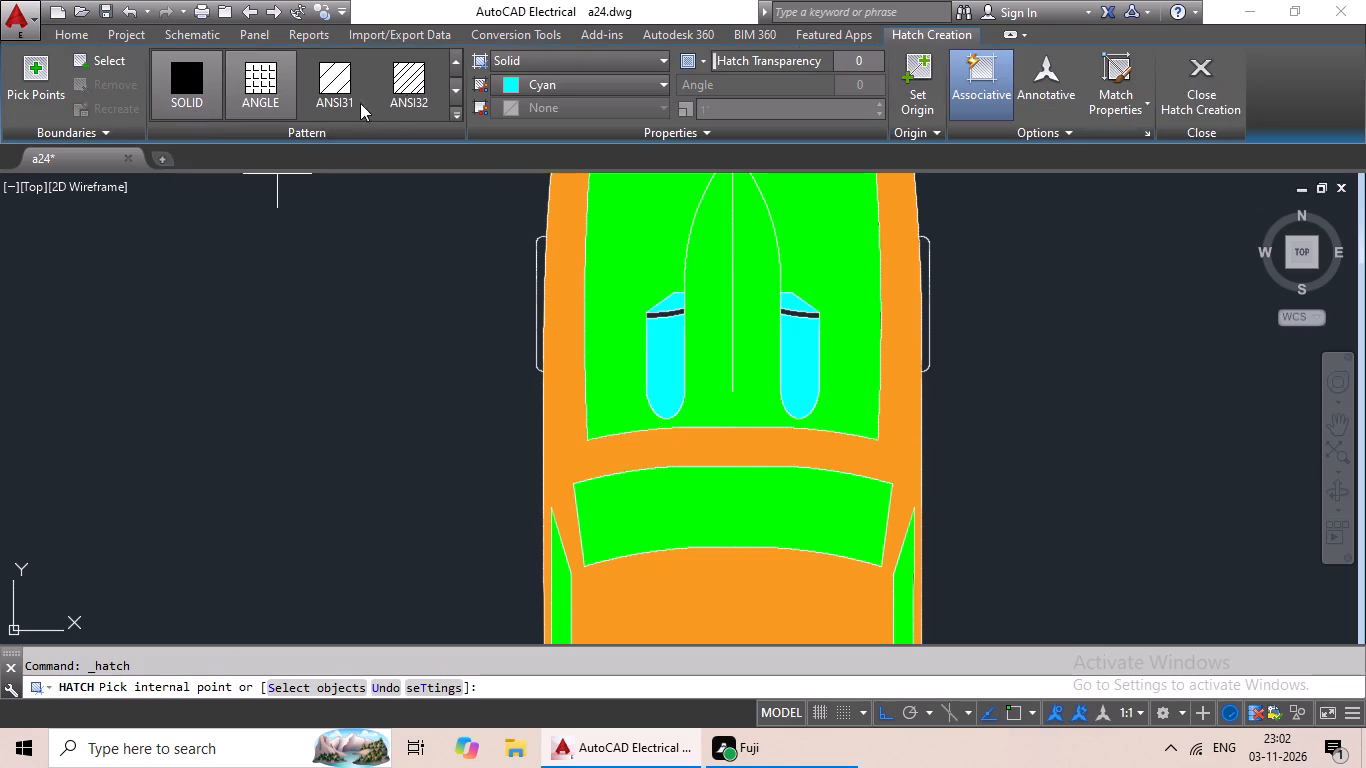
pyautogui.click(560, 86)
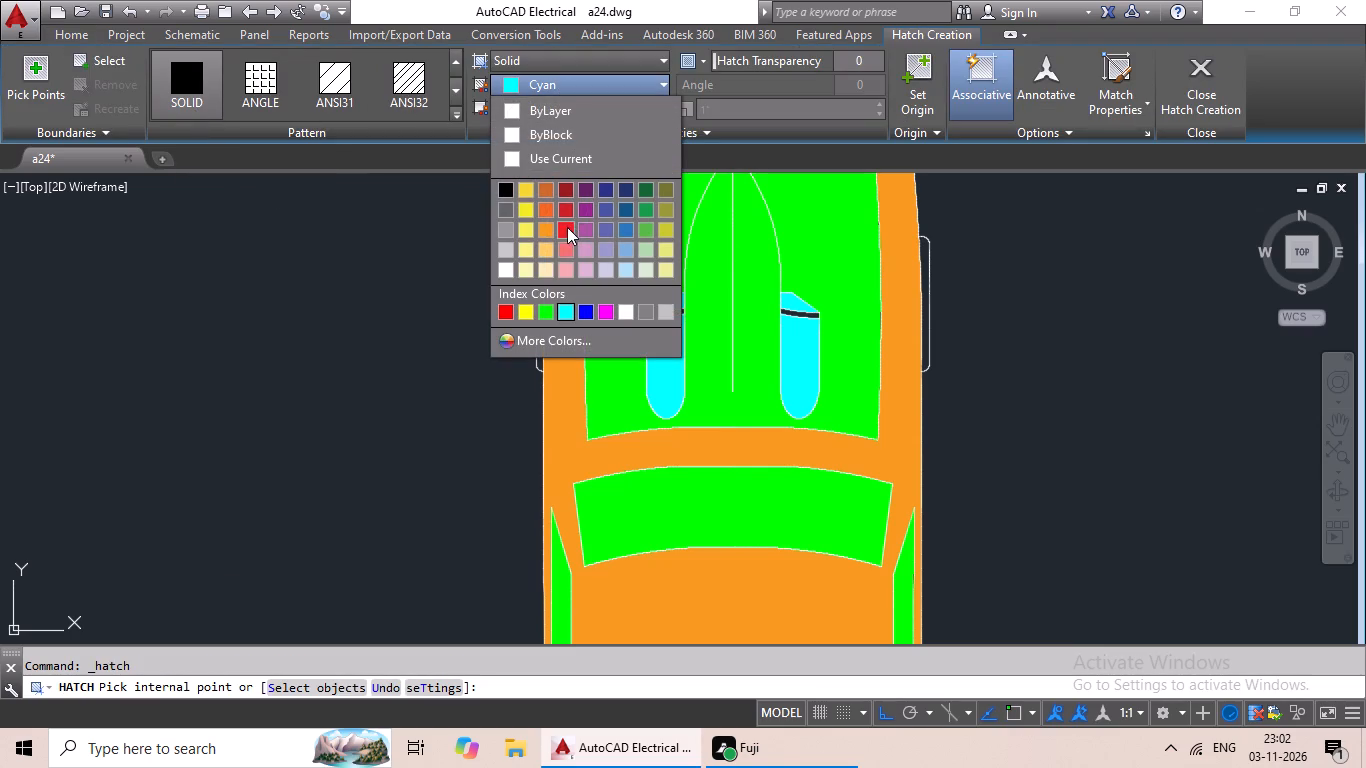
pyautogui.click(641, 213)
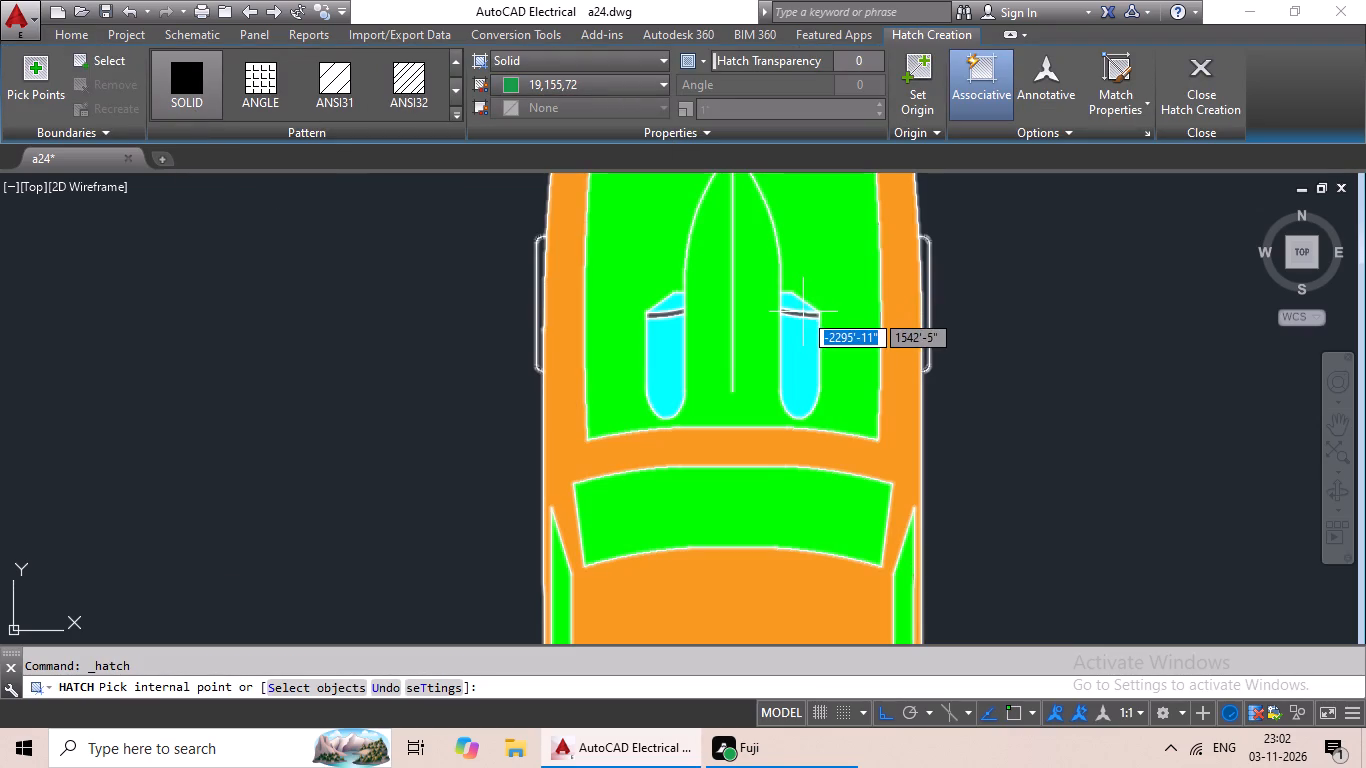
pyautogui.scroll(3, 803, 323)
pyautogui.click(804, 296)
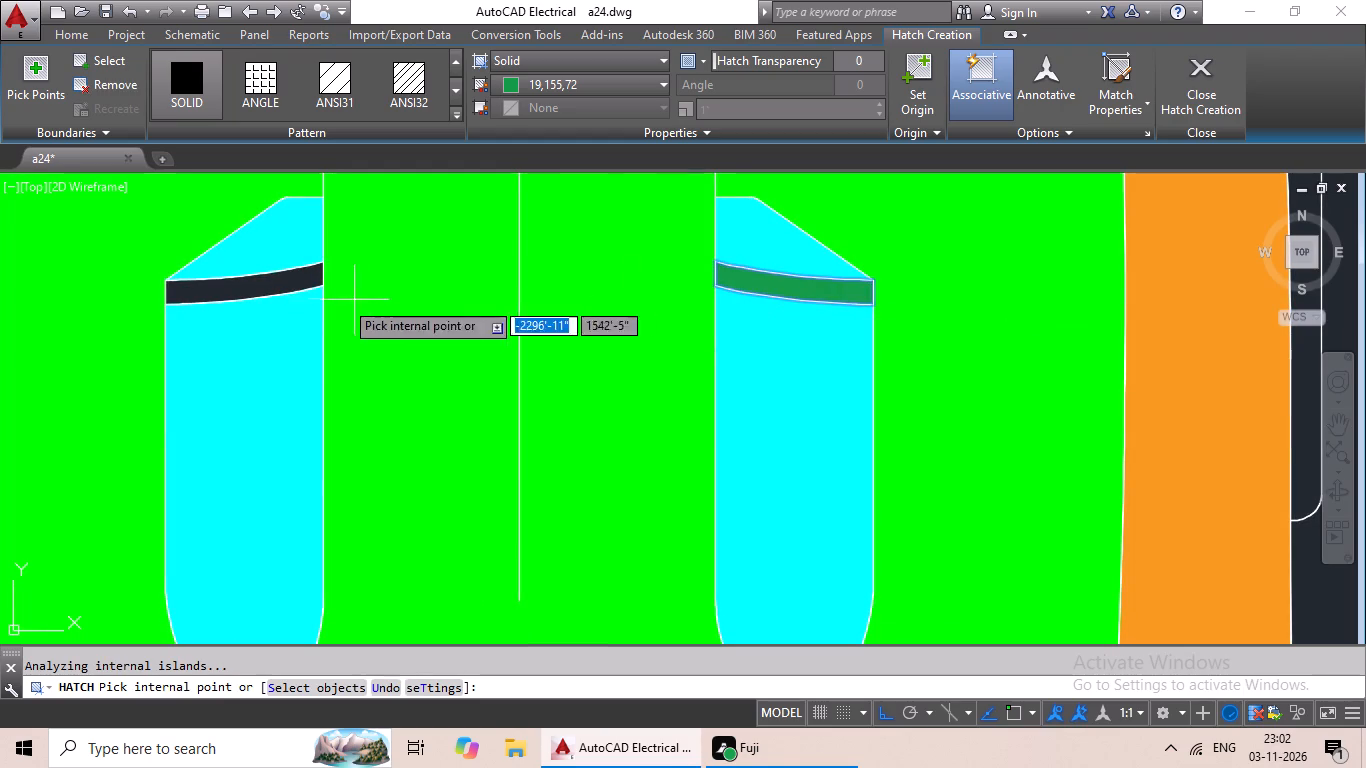
pyautogui.click(271, 279)
pyautogui.scroll(-3, 371, 278)
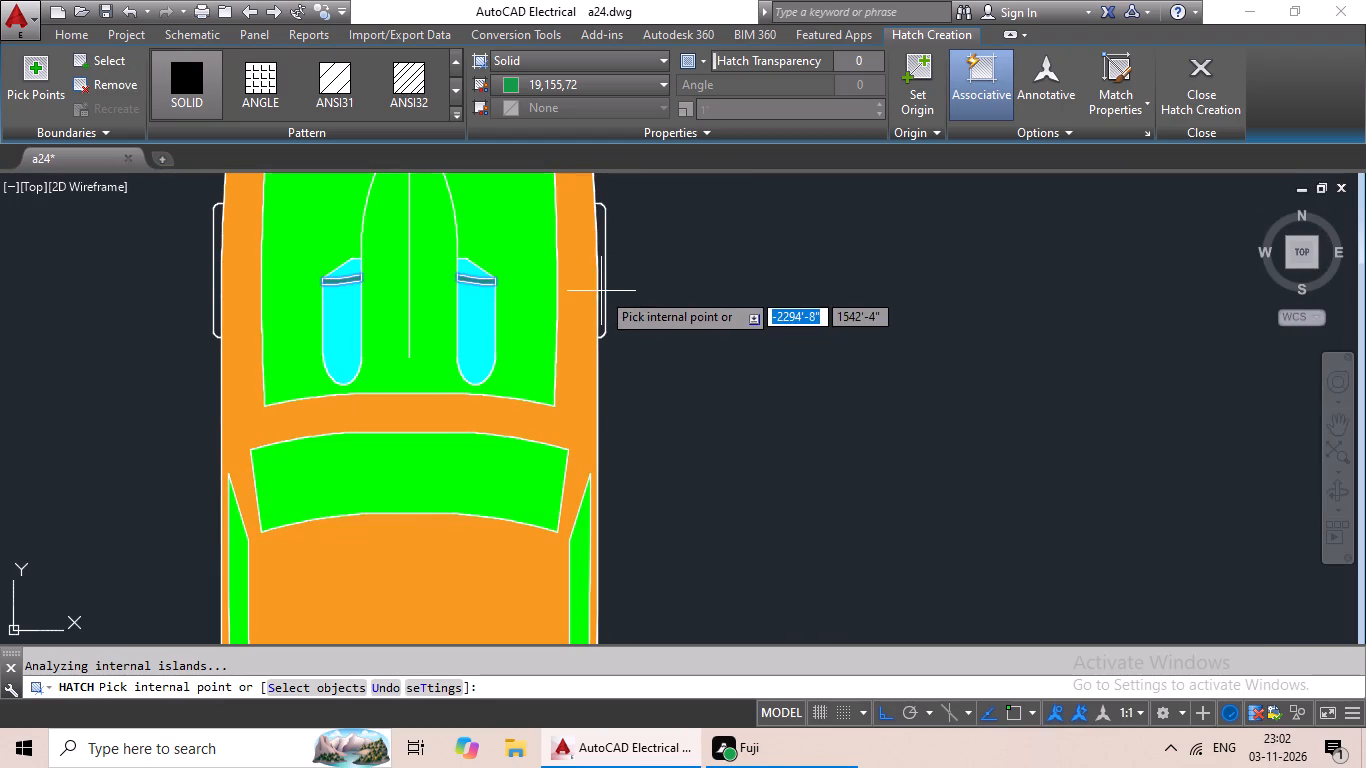
# Fill both front wheels of the orange car with the solid 19,155,72 green hatch.
pyautogui.click(601, 291)
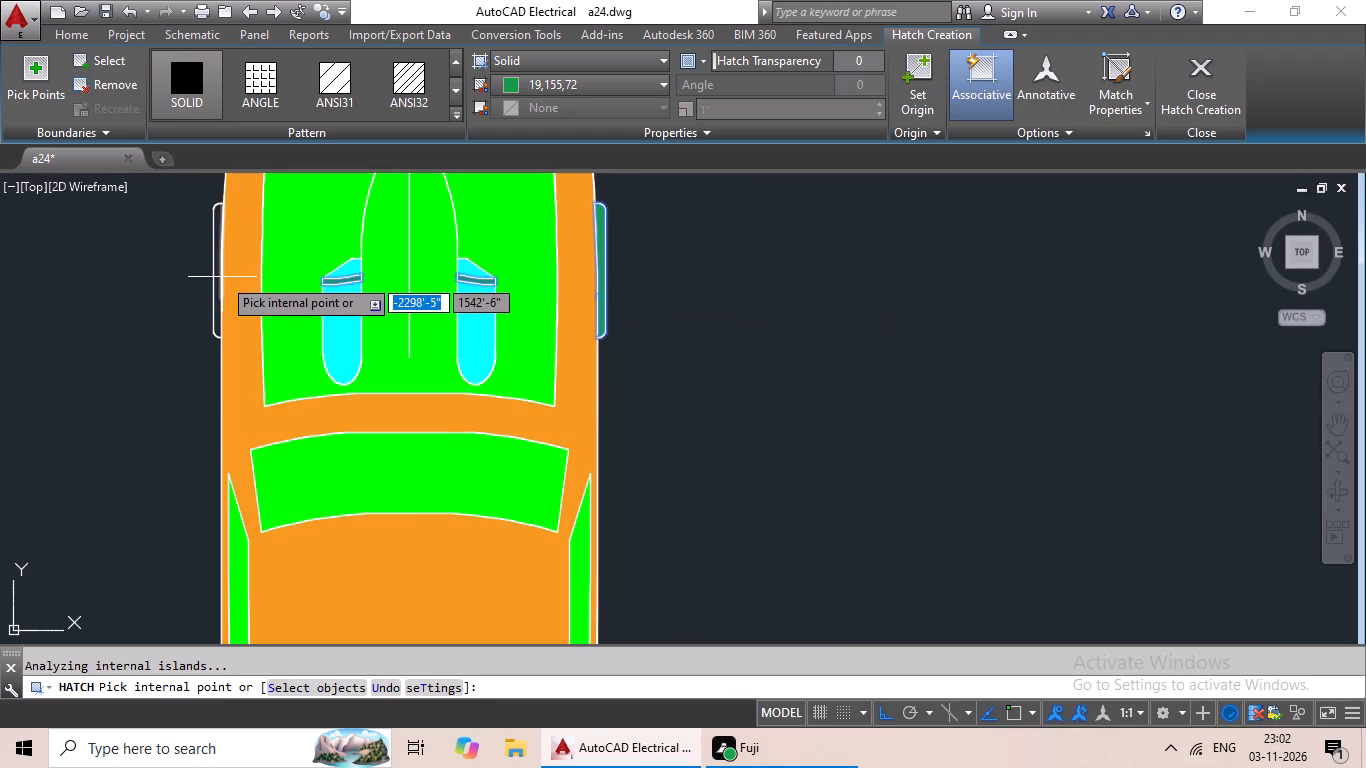
pyautogui.click(214, 279)
# Fill the rear bumper strip of the orange car with the solid 19,155,72 green hatch.
pyautogui.scroll(-2, 262, 340)
pyautogui.moveTo(272, 338); pyautogui.dragTo(335, 185, button='middle')
pyautogui.scroll(1, 440, 465)
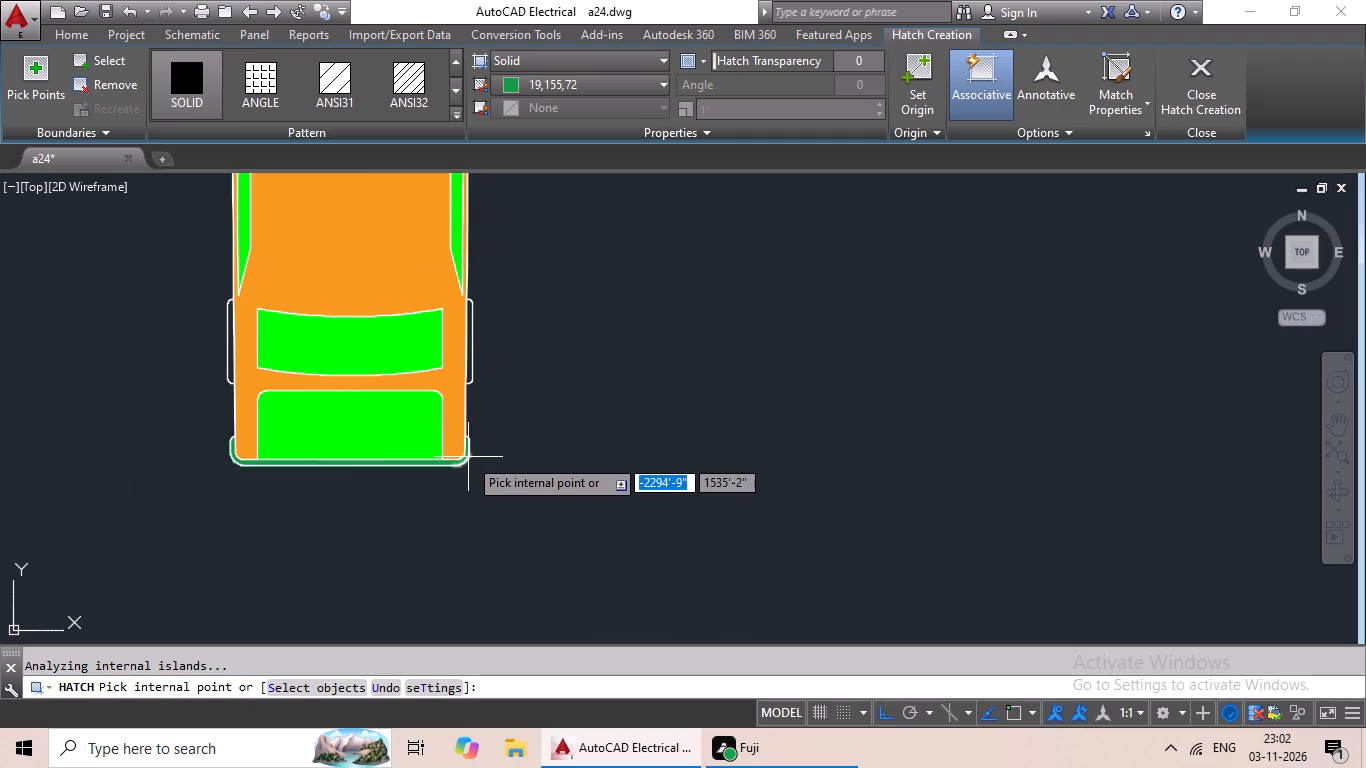
pyautogui.click(469, 458)
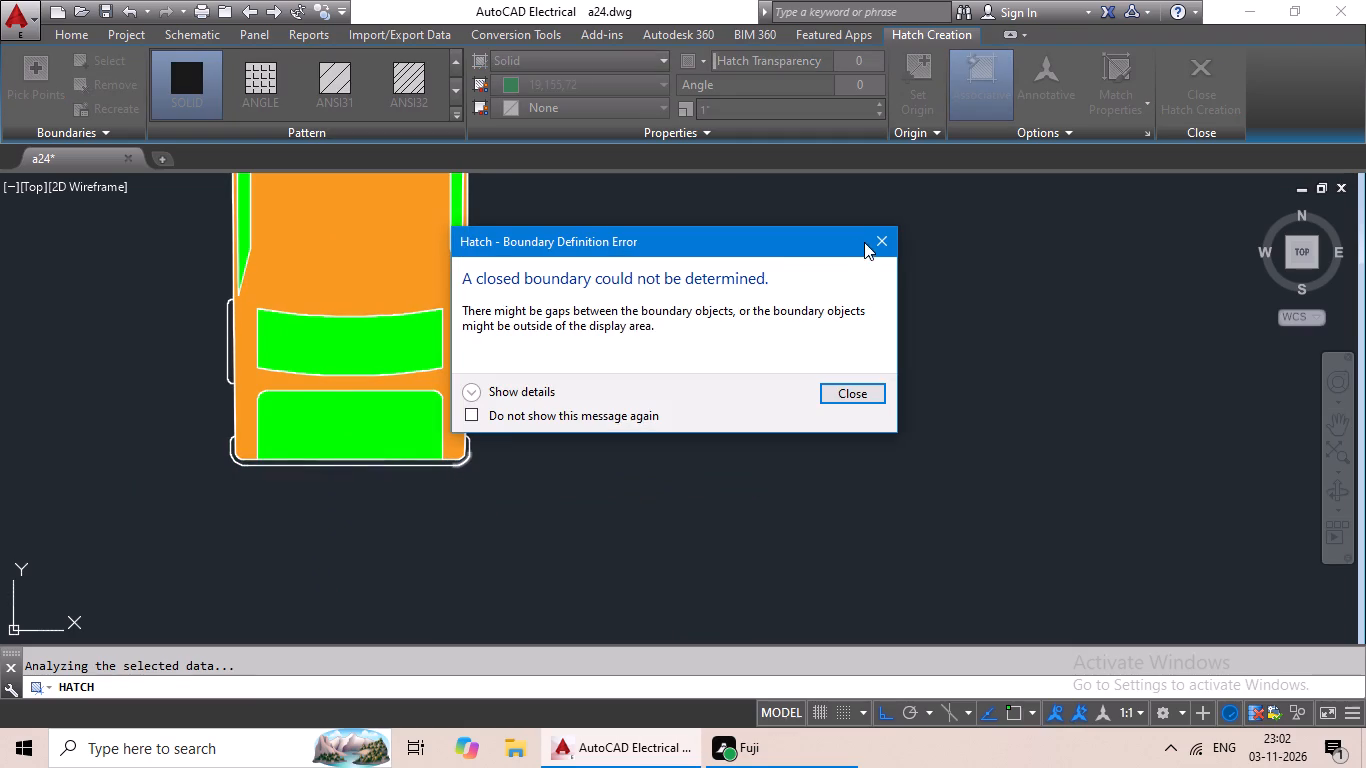
pyautogui.click(879, 239)
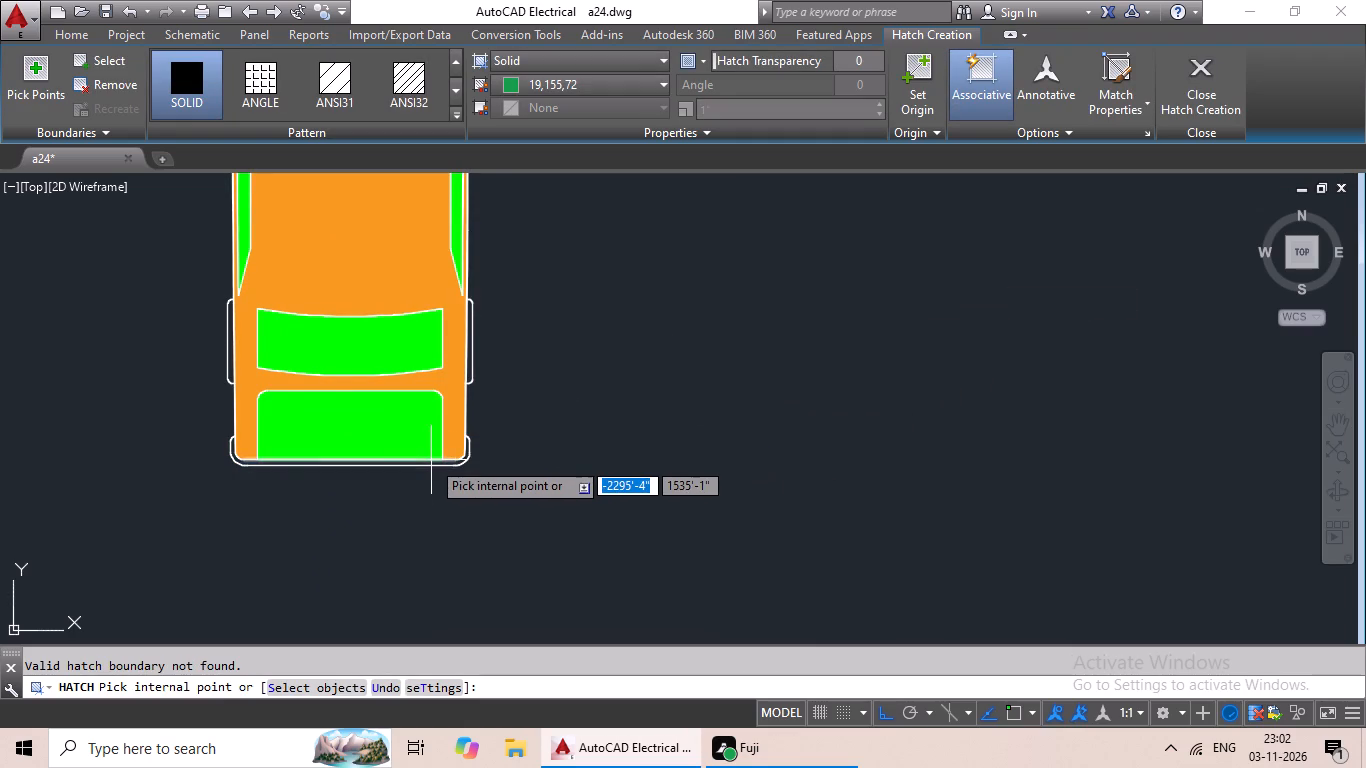
pyautogui.click(428, 462)
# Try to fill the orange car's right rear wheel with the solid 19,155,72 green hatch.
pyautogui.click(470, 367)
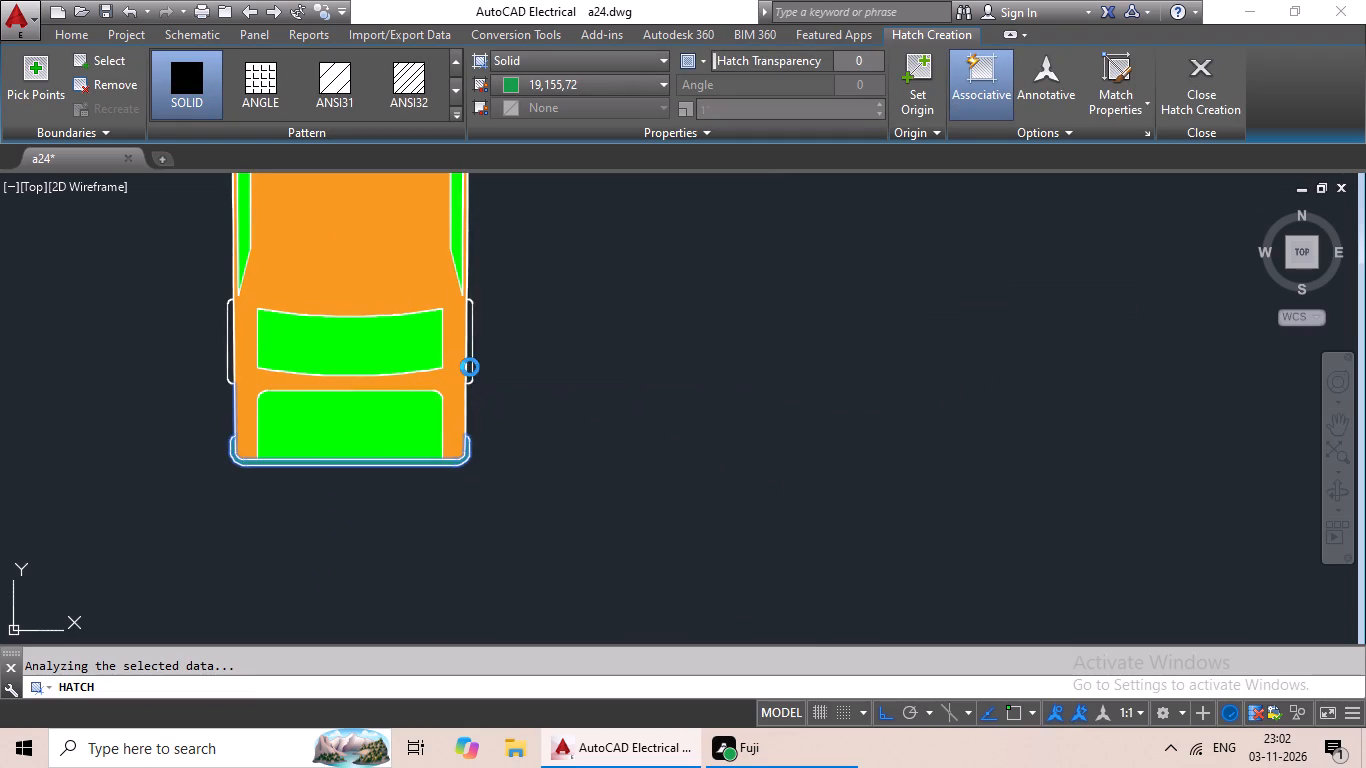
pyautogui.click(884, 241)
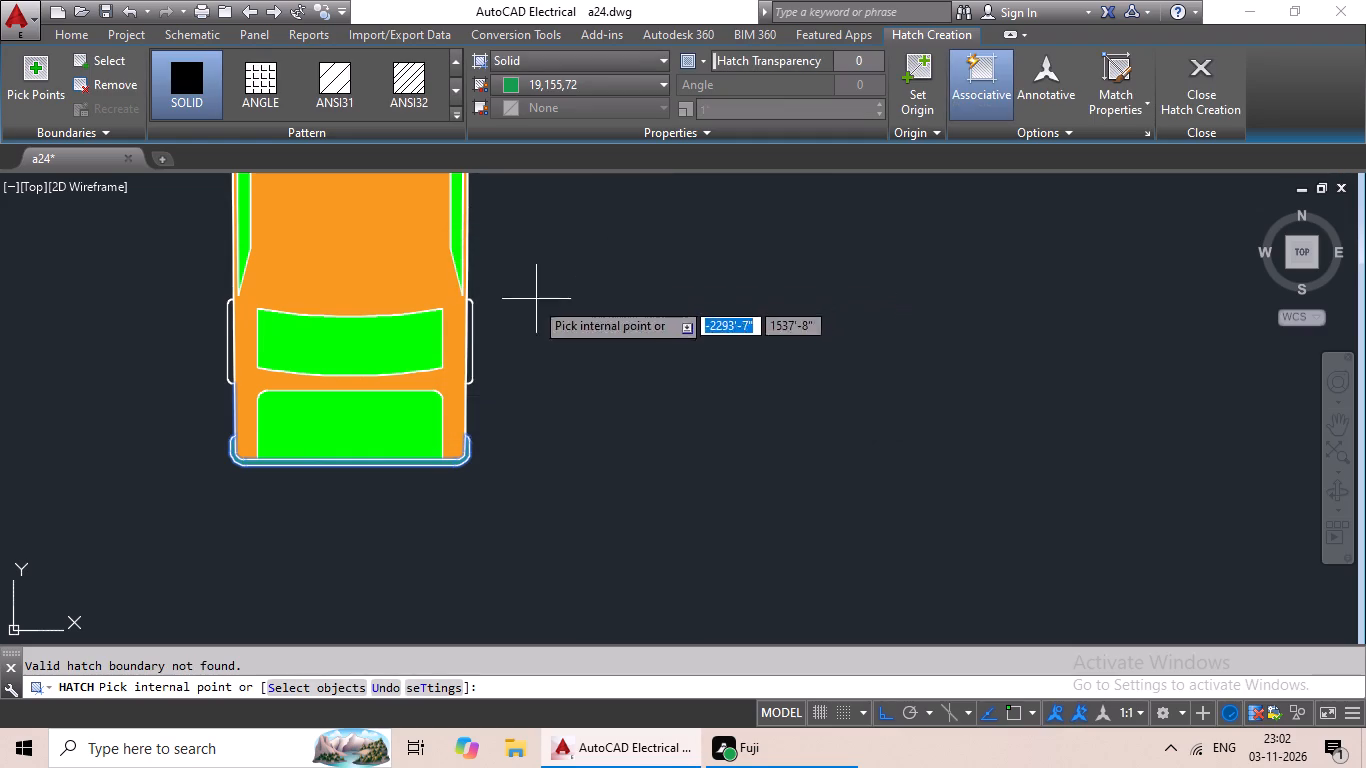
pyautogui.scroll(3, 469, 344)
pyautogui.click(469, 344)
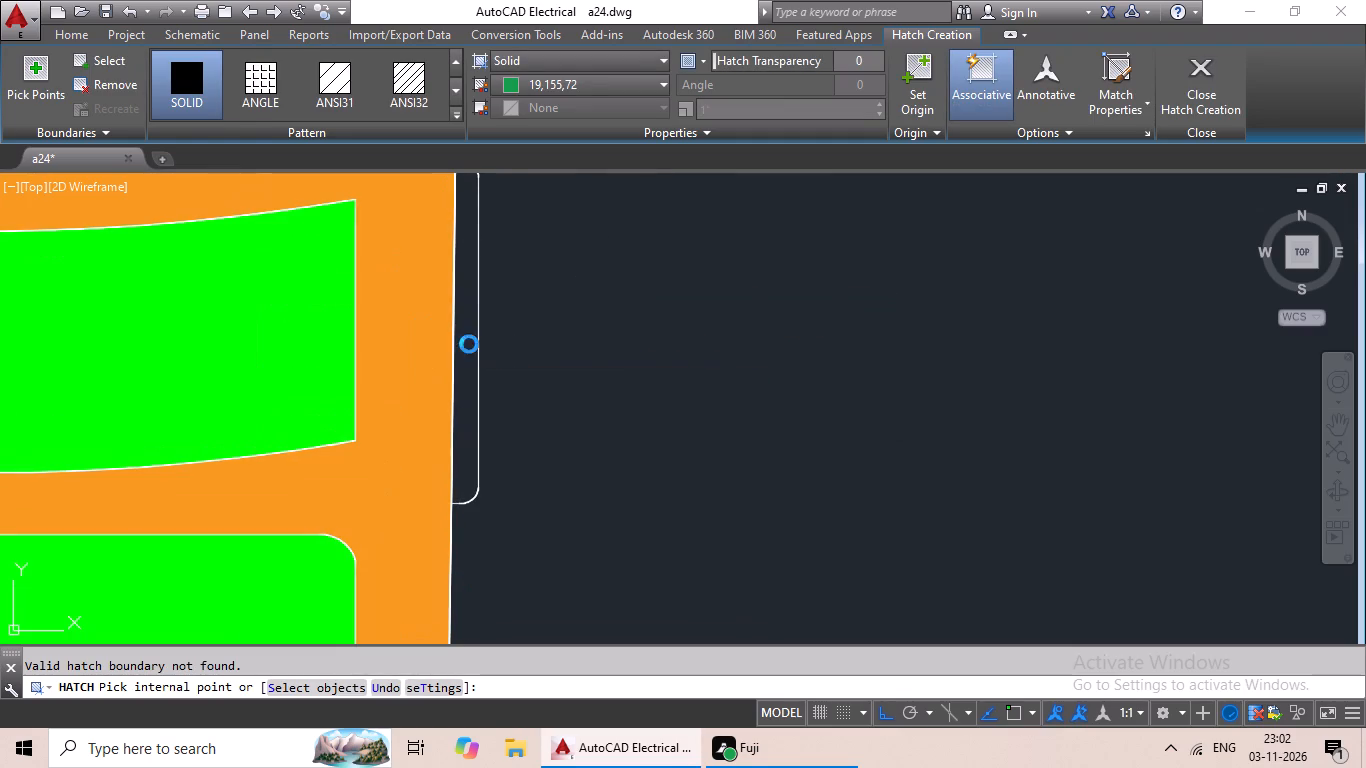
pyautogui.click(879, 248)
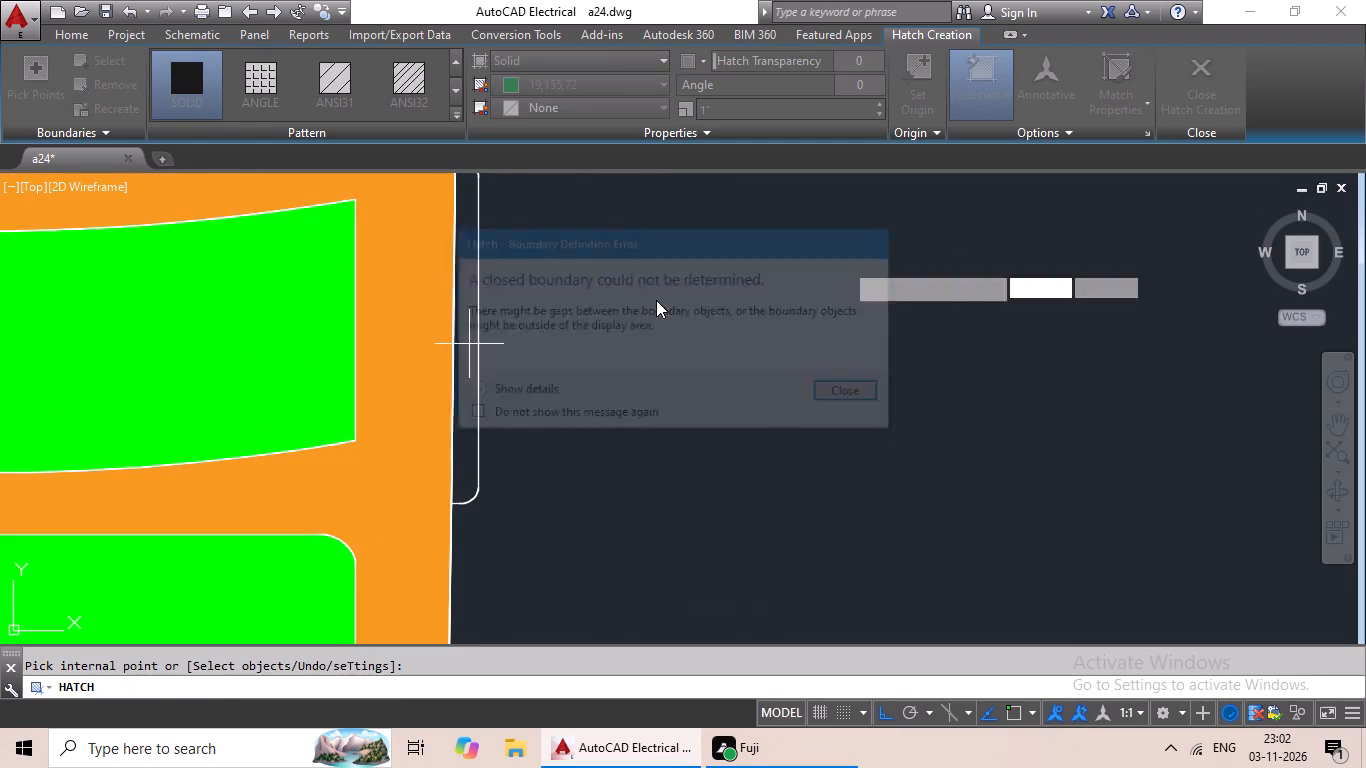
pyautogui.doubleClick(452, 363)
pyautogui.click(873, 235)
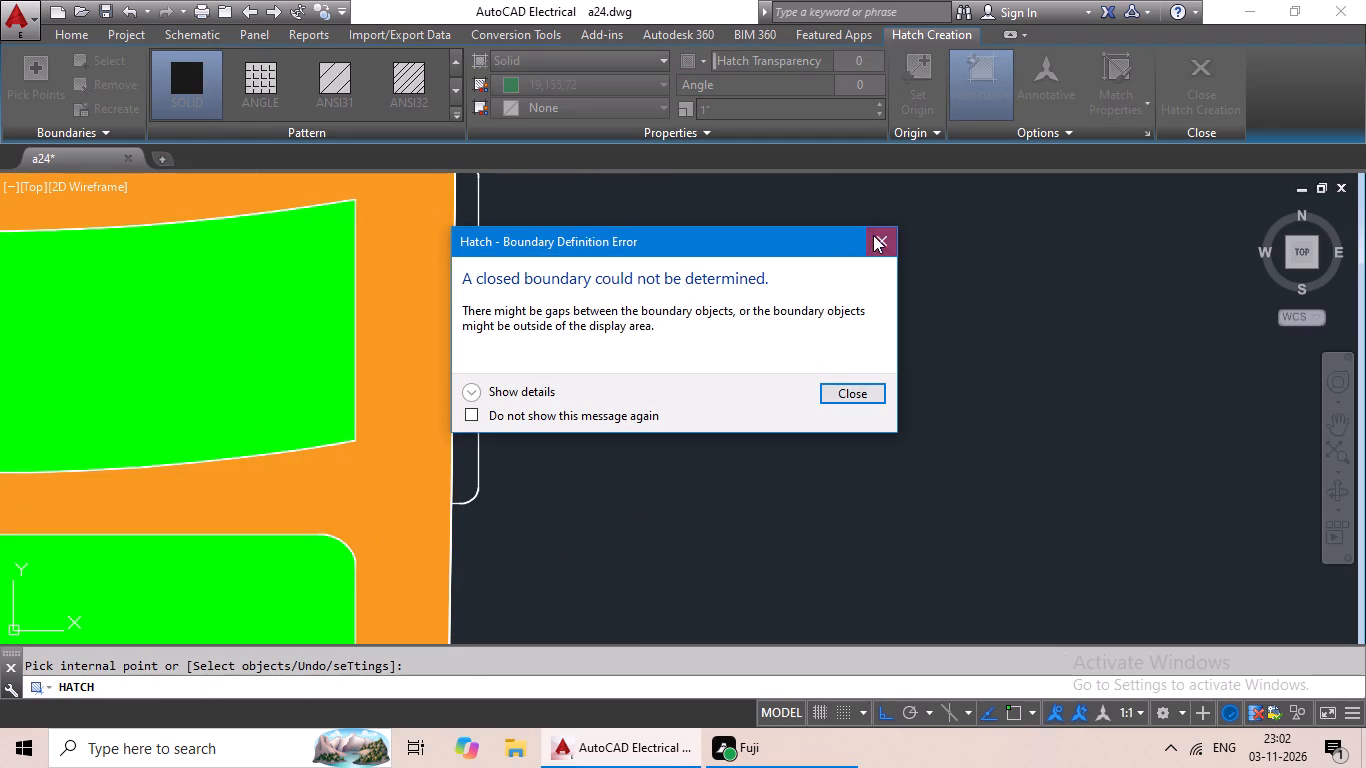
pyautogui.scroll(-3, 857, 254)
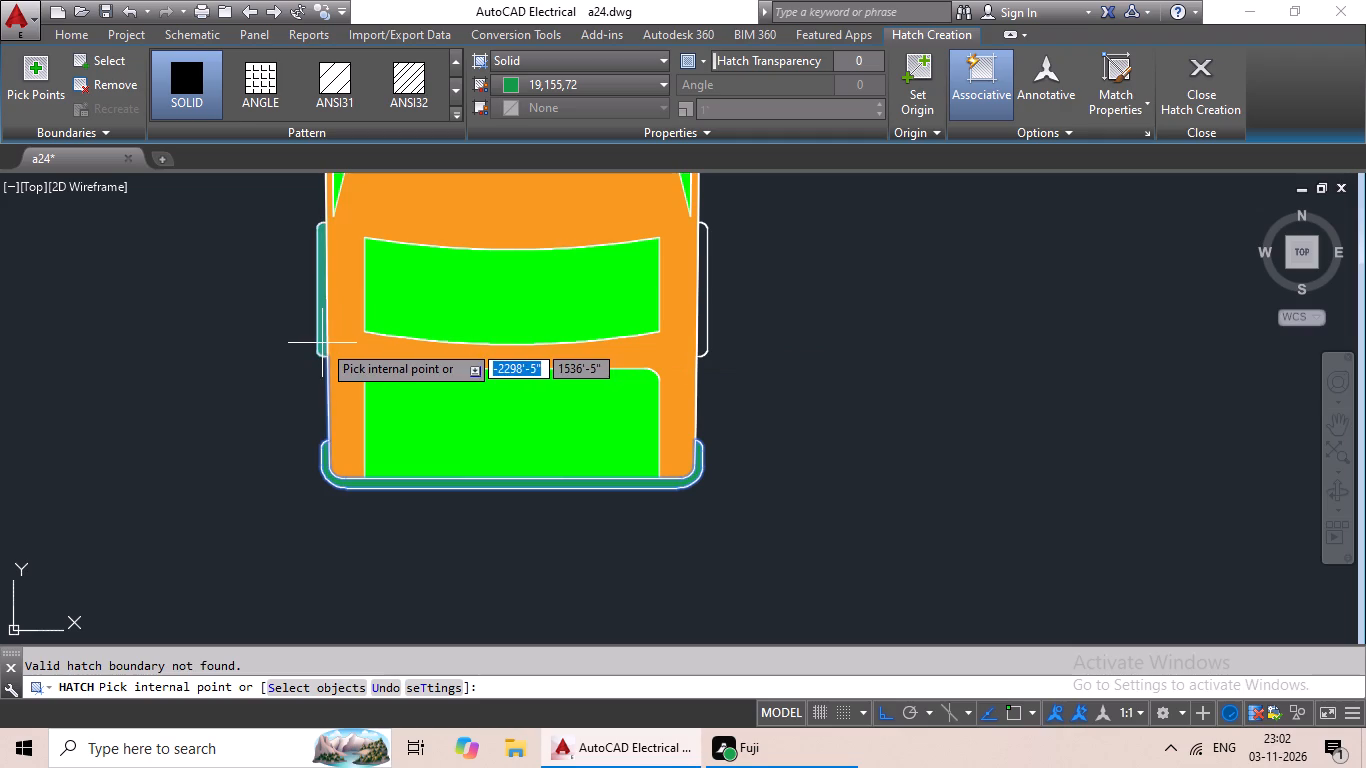
# Fill the orange car's left rear wheel with the solid 19,155,72 green hatch.
pyautogui.click(322, 343)
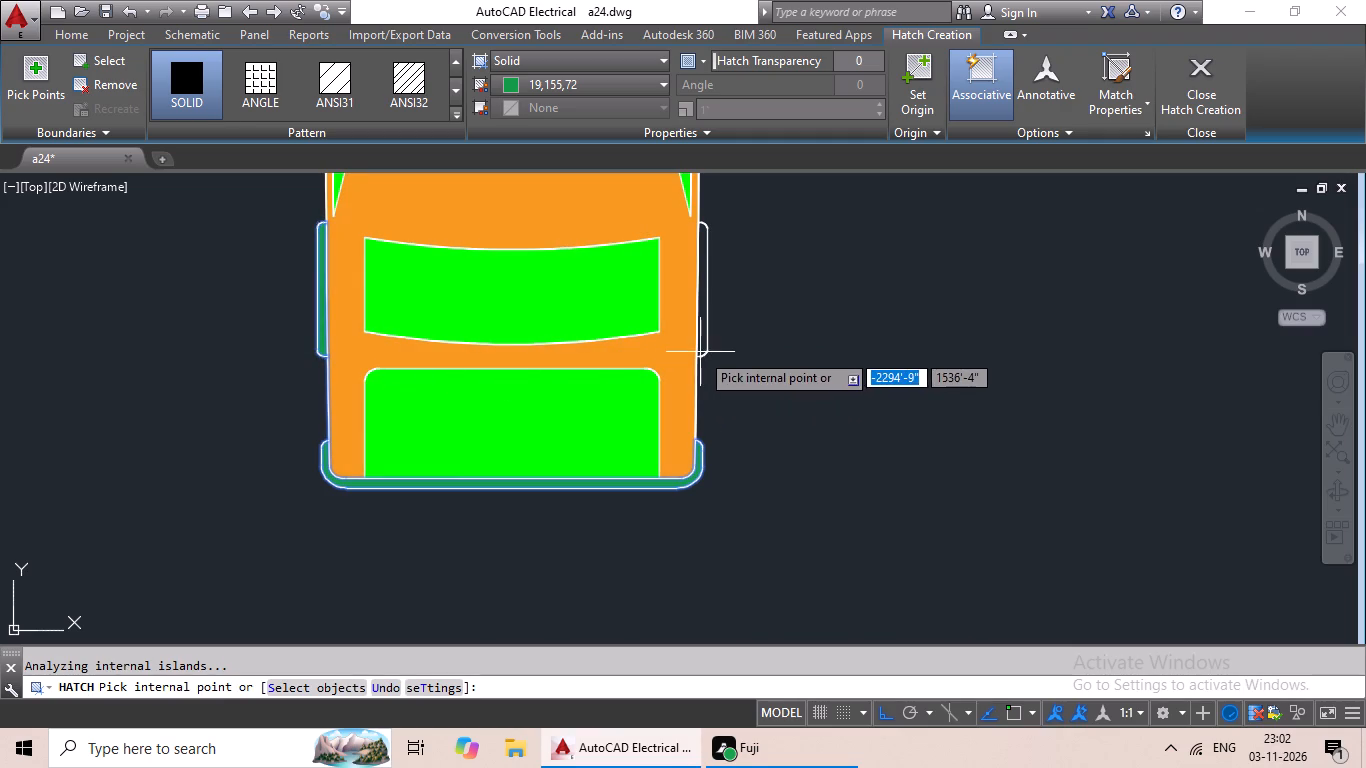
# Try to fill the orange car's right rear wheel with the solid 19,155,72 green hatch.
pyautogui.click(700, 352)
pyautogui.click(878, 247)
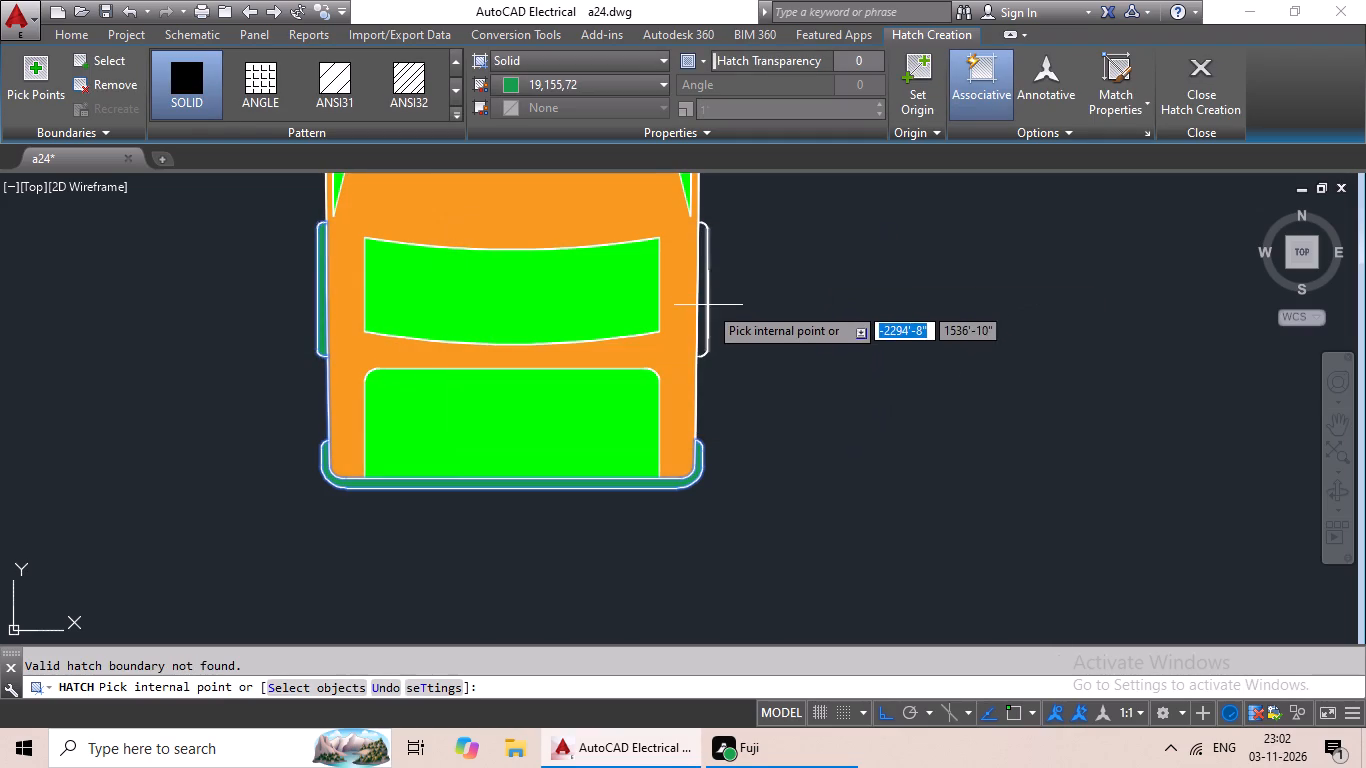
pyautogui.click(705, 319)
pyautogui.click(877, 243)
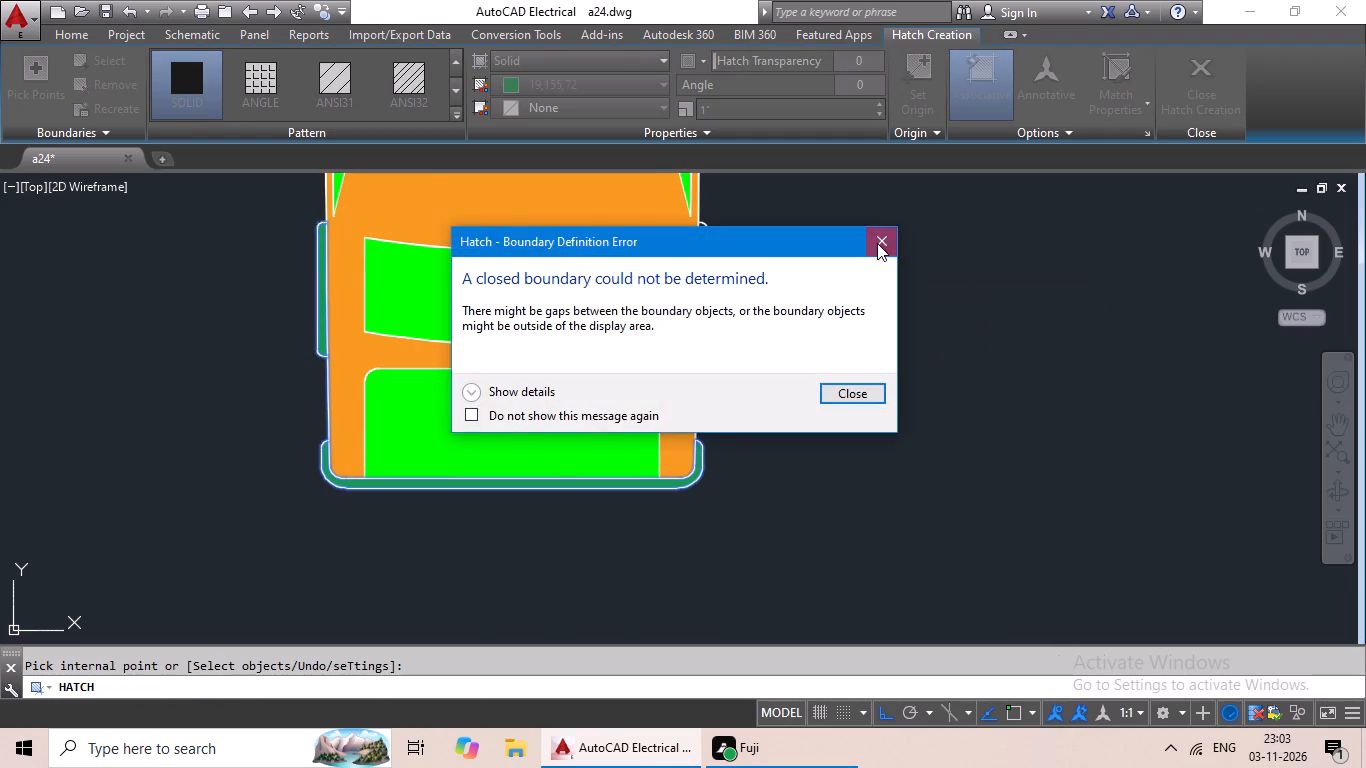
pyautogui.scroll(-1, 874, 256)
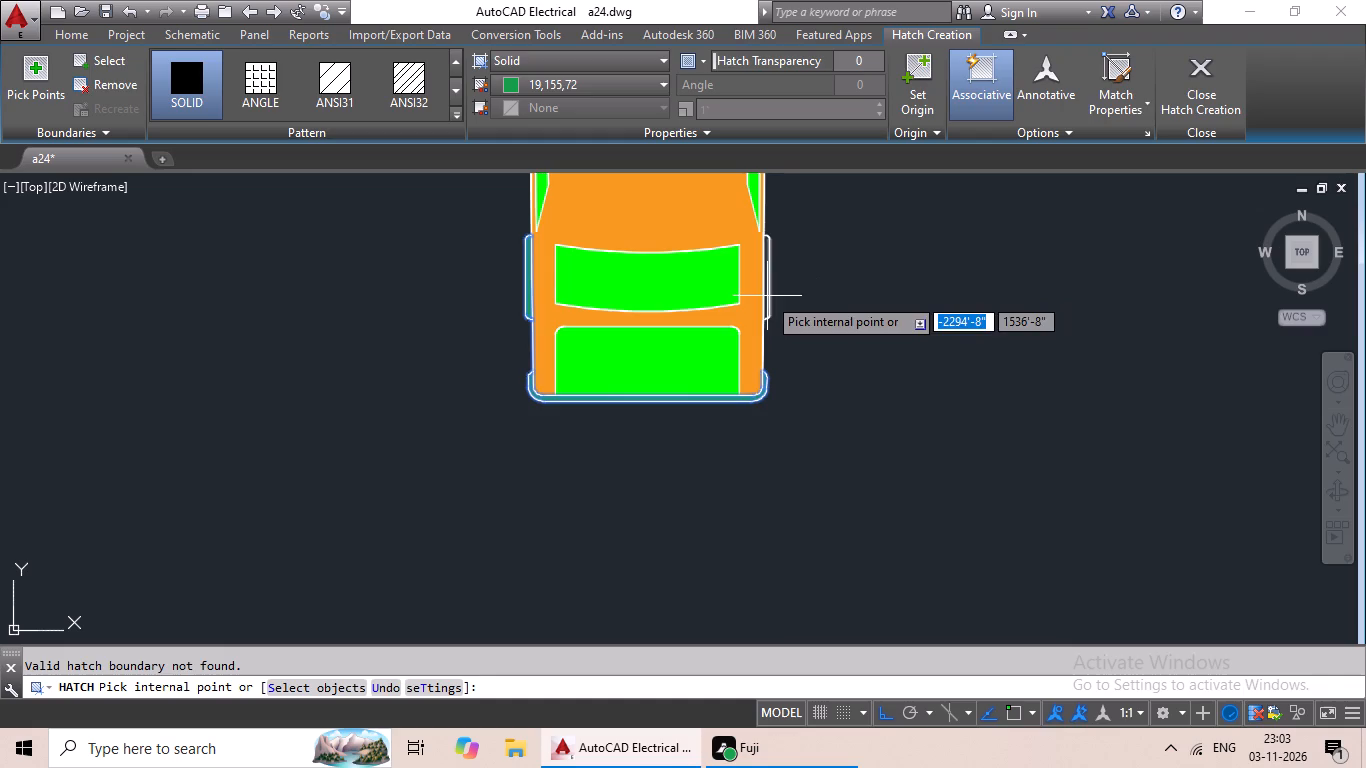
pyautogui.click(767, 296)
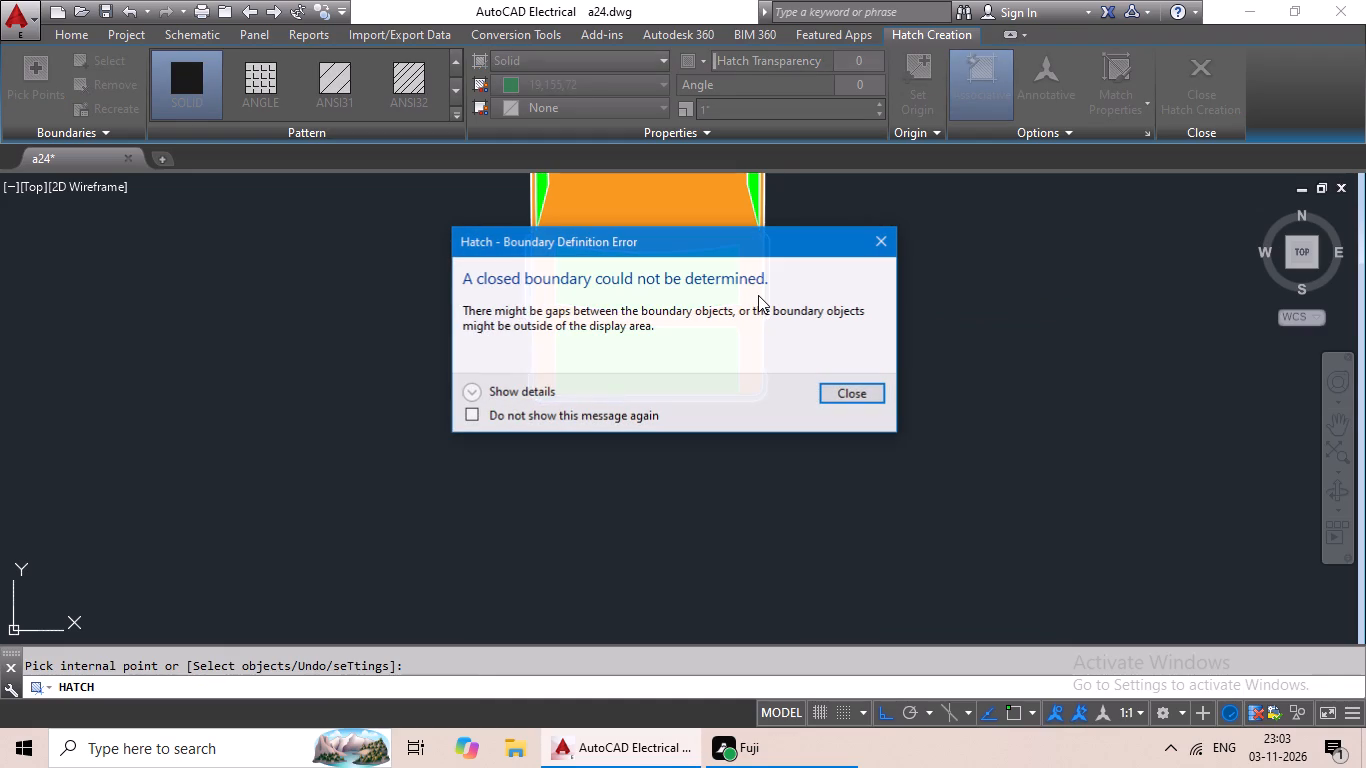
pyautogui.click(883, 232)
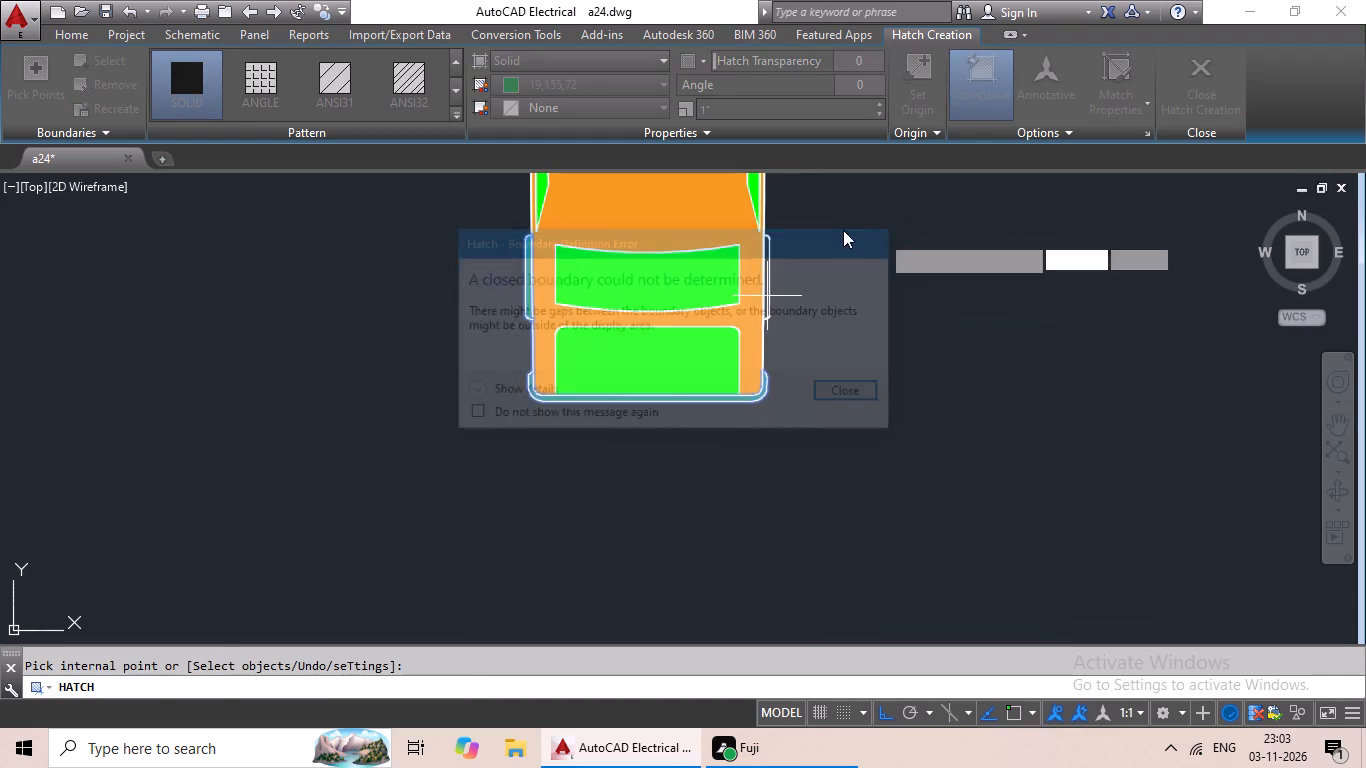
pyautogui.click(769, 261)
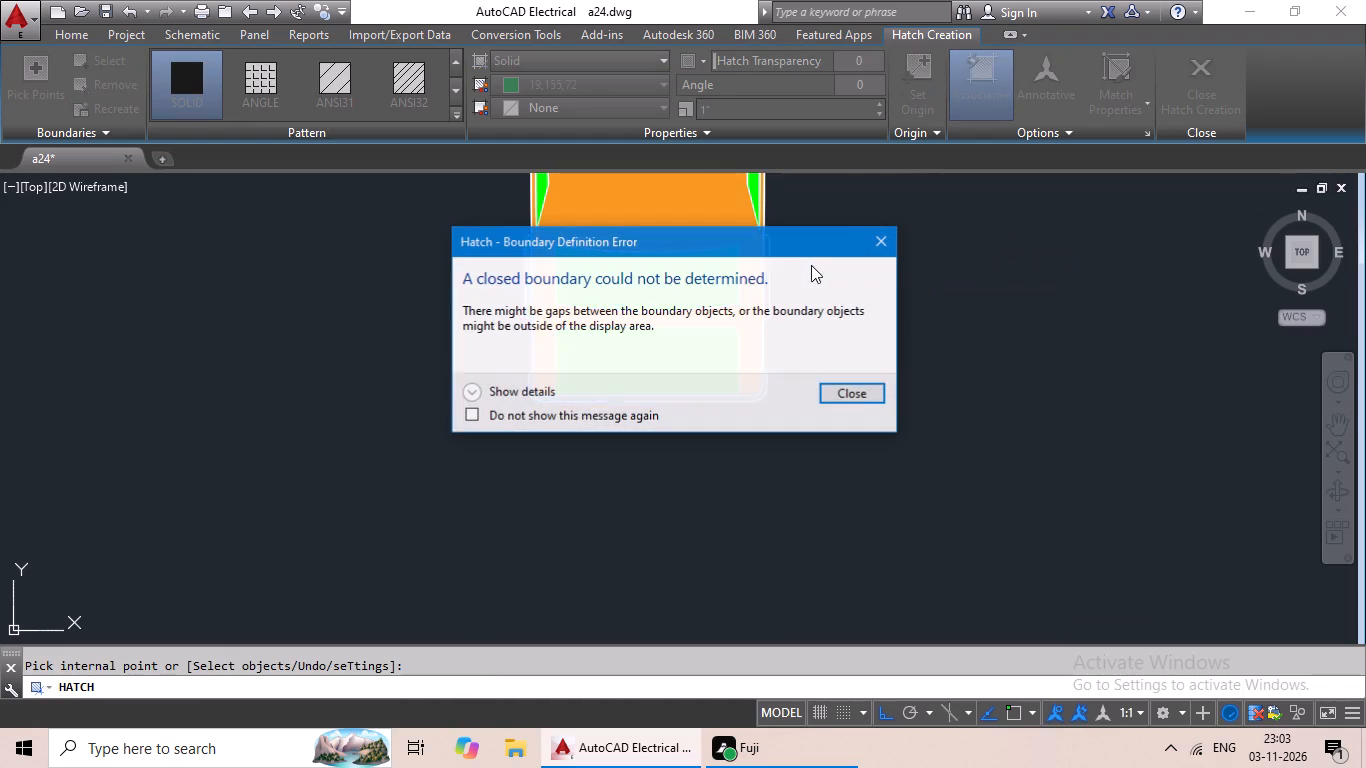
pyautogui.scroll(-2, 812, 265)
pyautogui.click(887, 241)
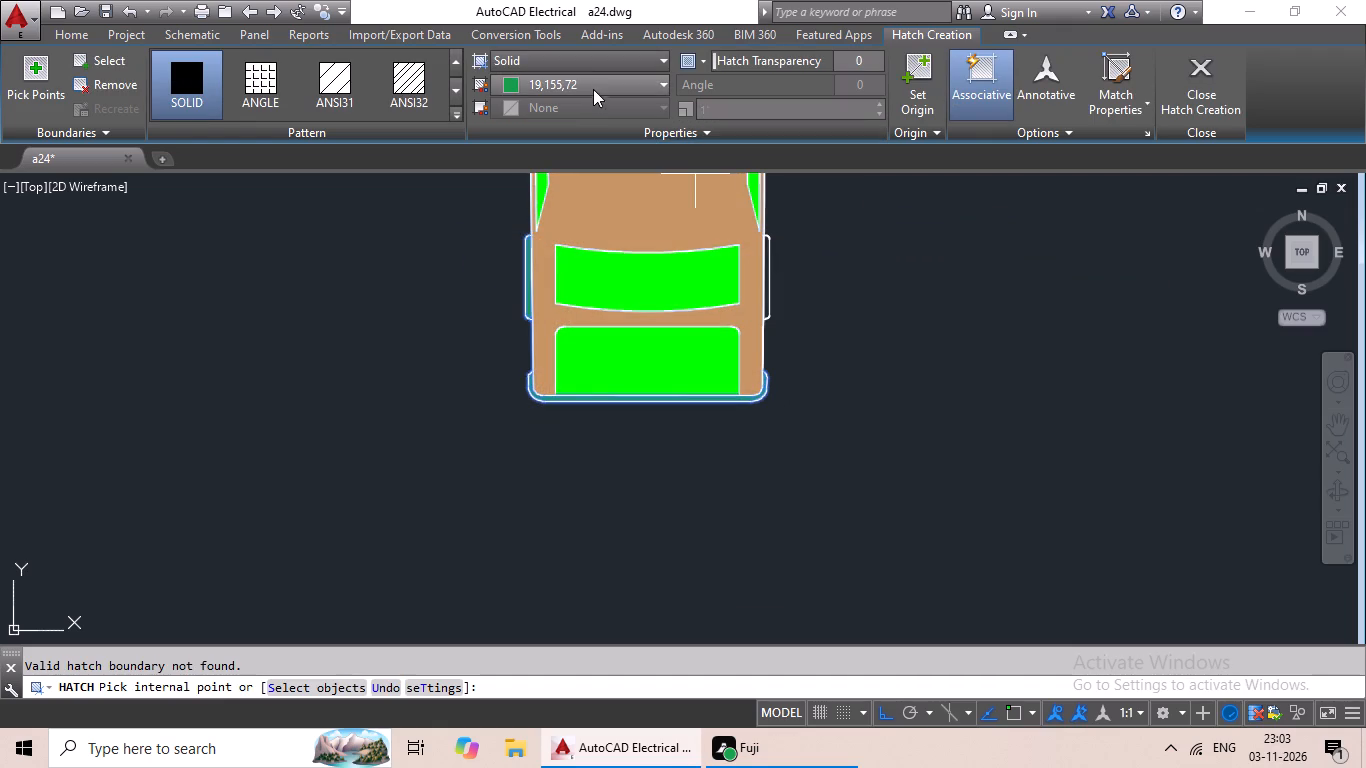
# Change the current solid hatch's colour to 147,39,143 and fill the orange car's right rear wheel with it.
pyautogui.click(595, 85)
pyautogui.click(586, 206)
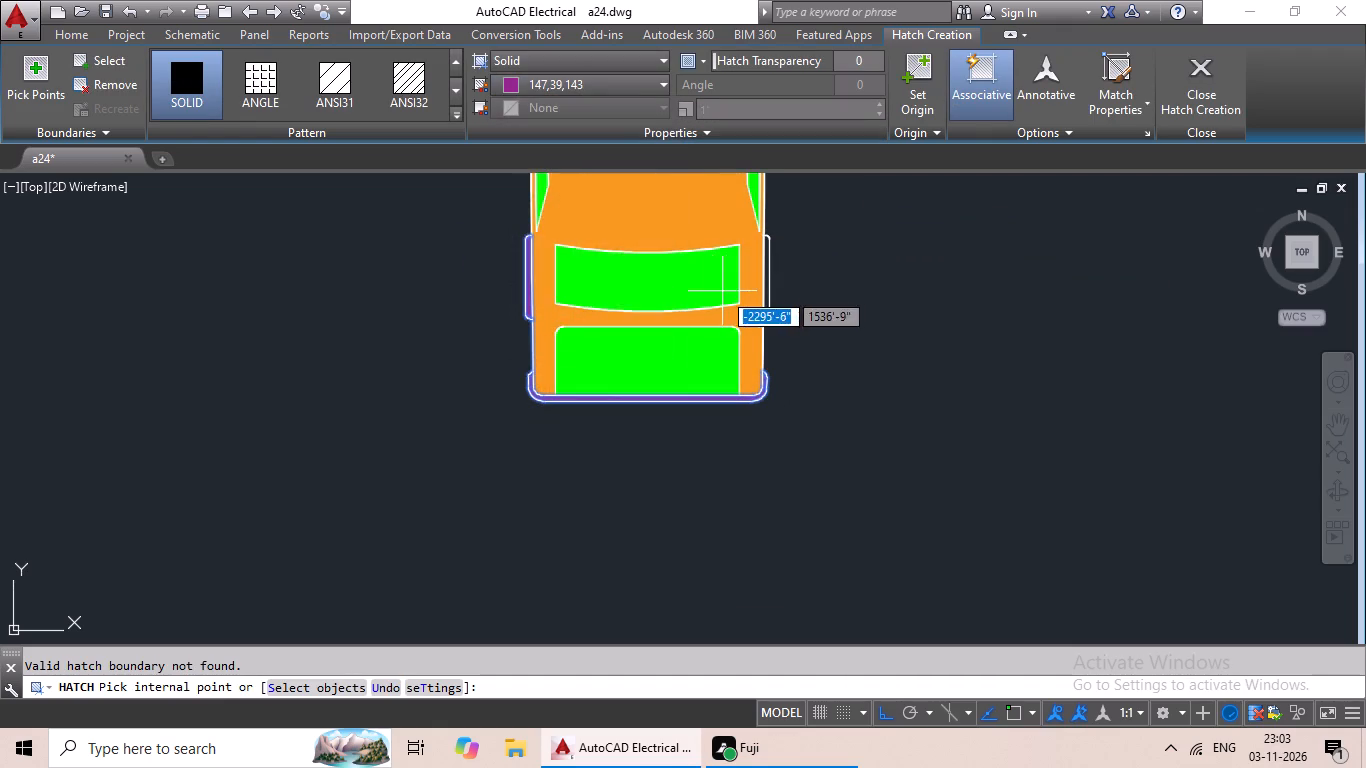
pyautogui.click(767, 280)
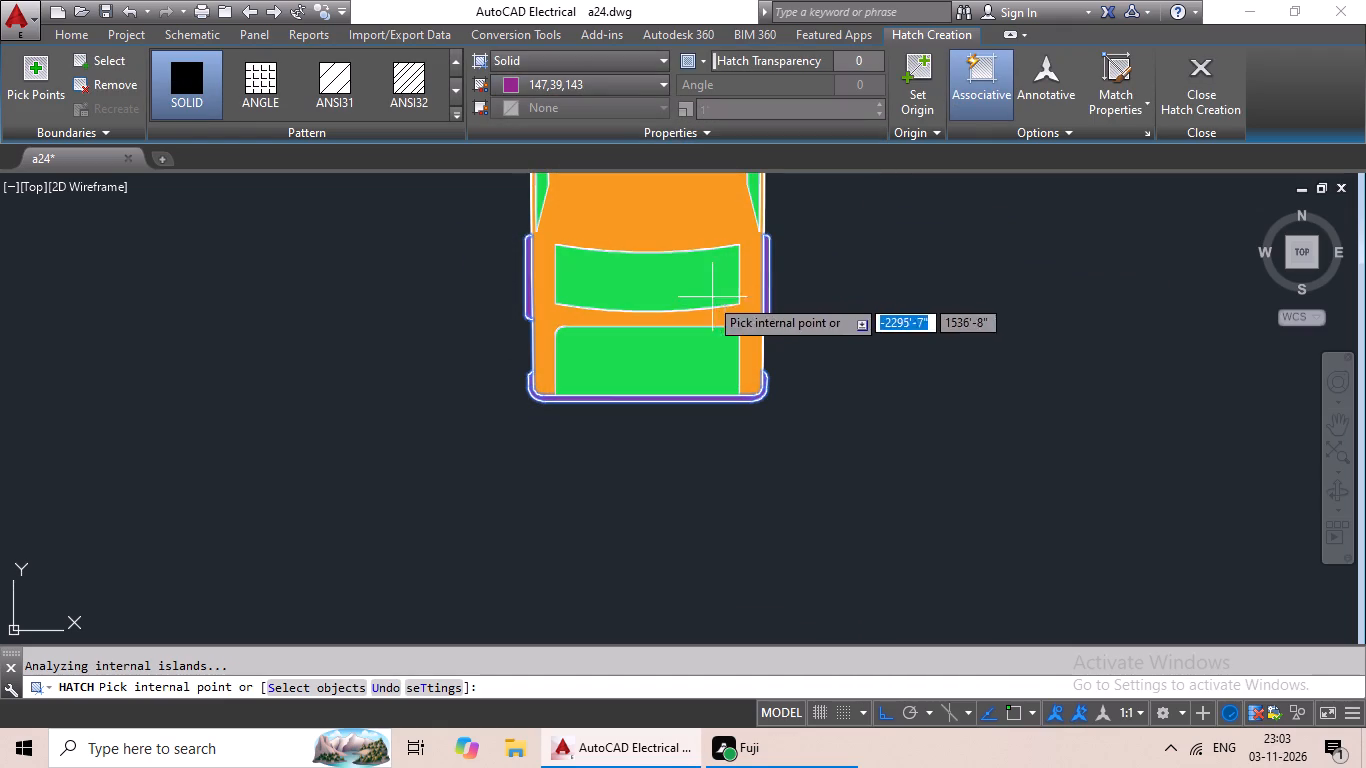
pyautogui.moveTo(820, 303); pyautogui.dragTo(759, 401, button='middle')
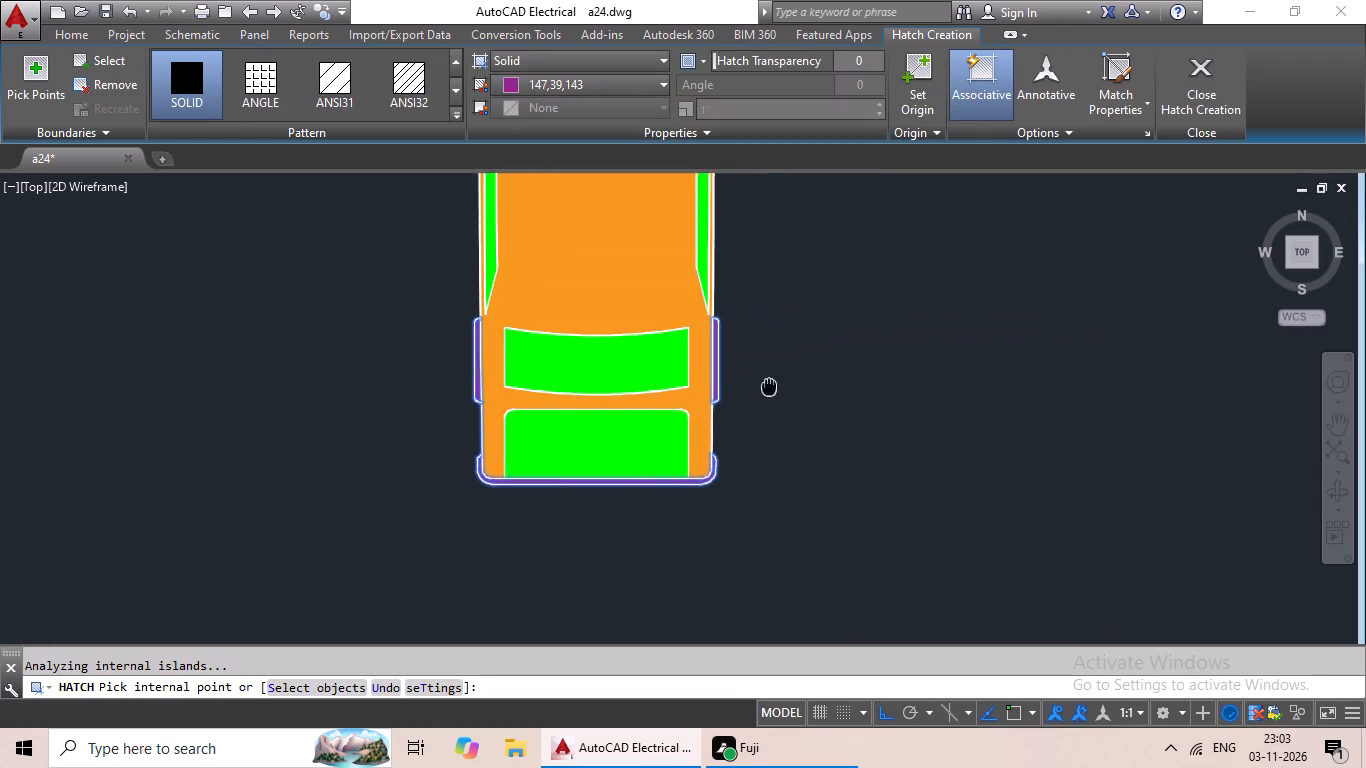
pyautogui.moveTo(759, 401); pyautogui.dragTo(745, 423, button='middle')
pyautogui.scroll(-1, 844, 312)
pyautogui.moveTo(832, 336); pyautogui.dragTo(757, 443, button='middle')
pyautogui.scroll(2, 702, 254)
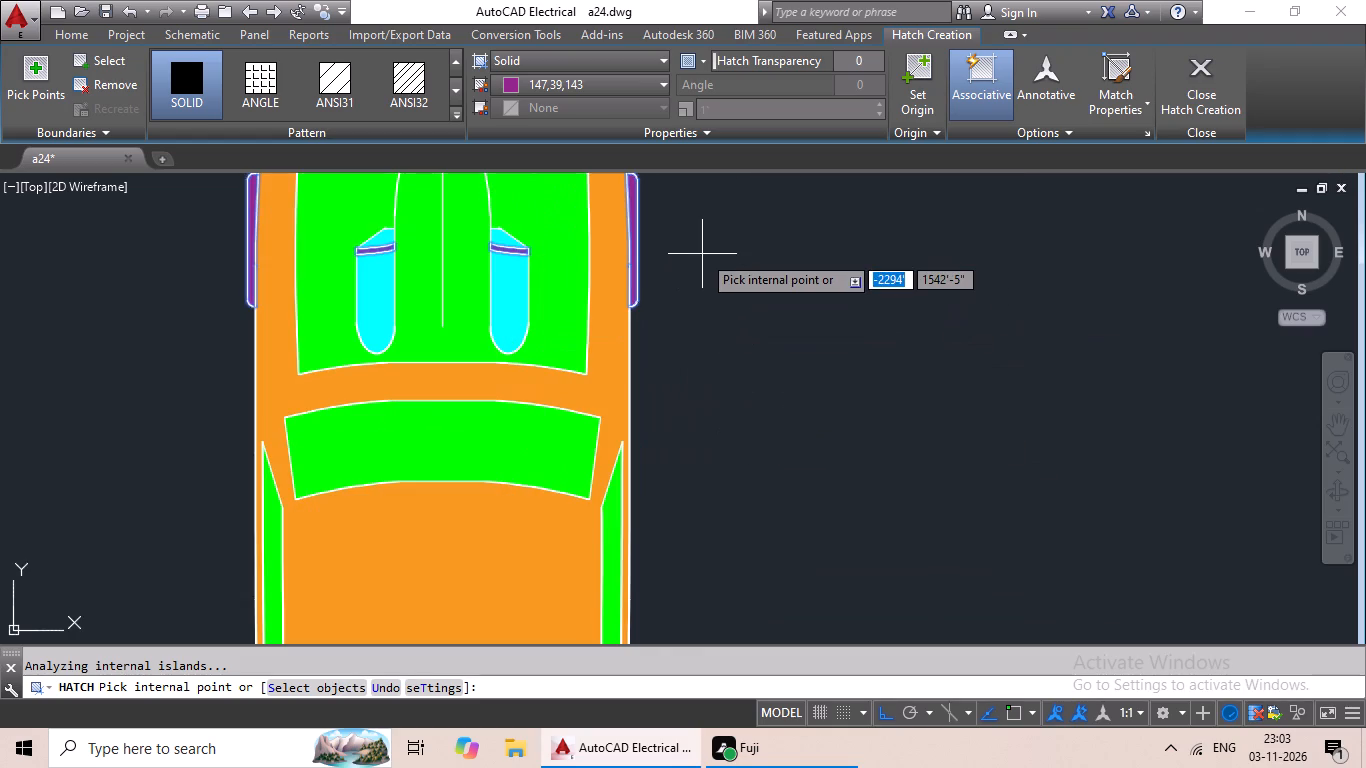
pyautogui.scroll(-3, 702, 254)
pyautogui.press('Escape')
# Copy the finished orange-and-green car and paste it into the plan's lower bay east of the stairs, near the stair wall.
pyautogui.scroll(-2, 762, 304)
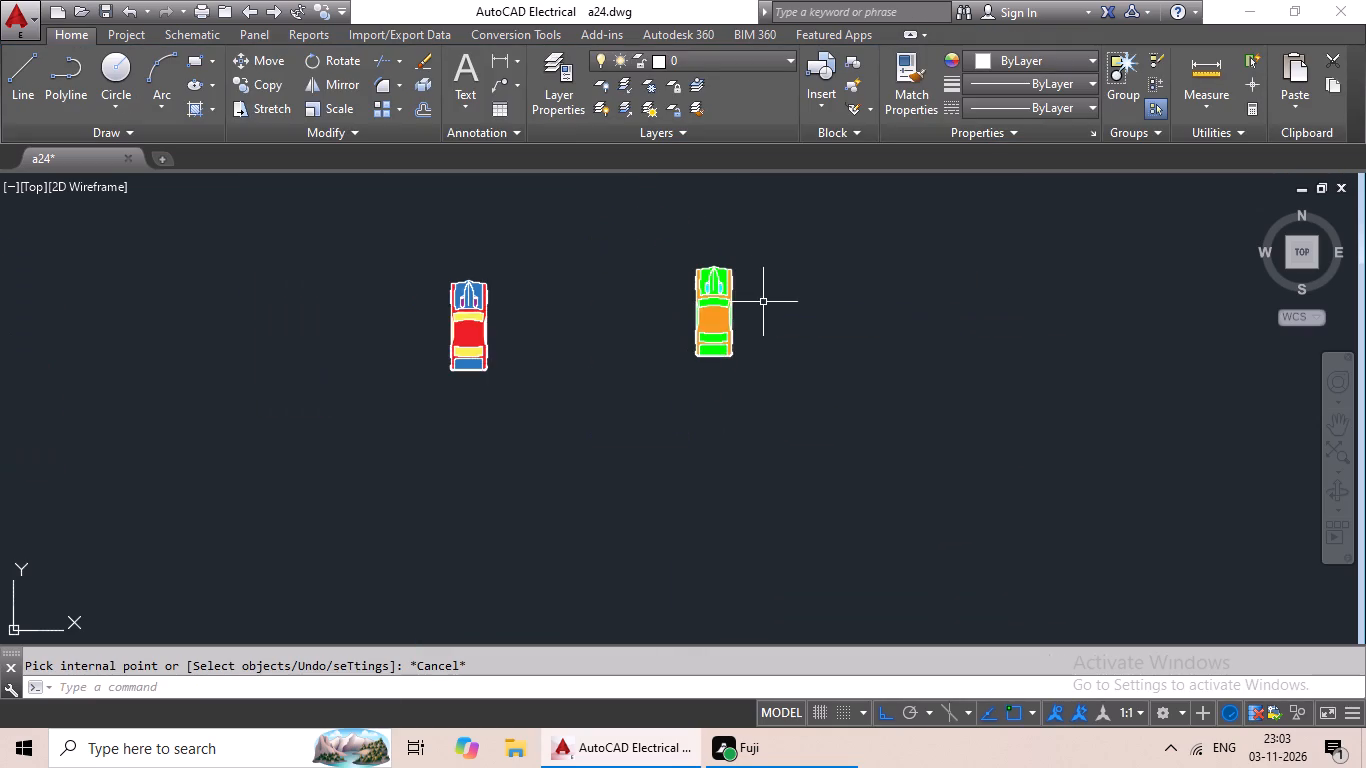
pyautogui.moveTo(778, 296); pyautogui.dragTo(751, 337, button='middle')
pyautogui.moveTo(783, 294); pyautogui.dragTo(746, 429)
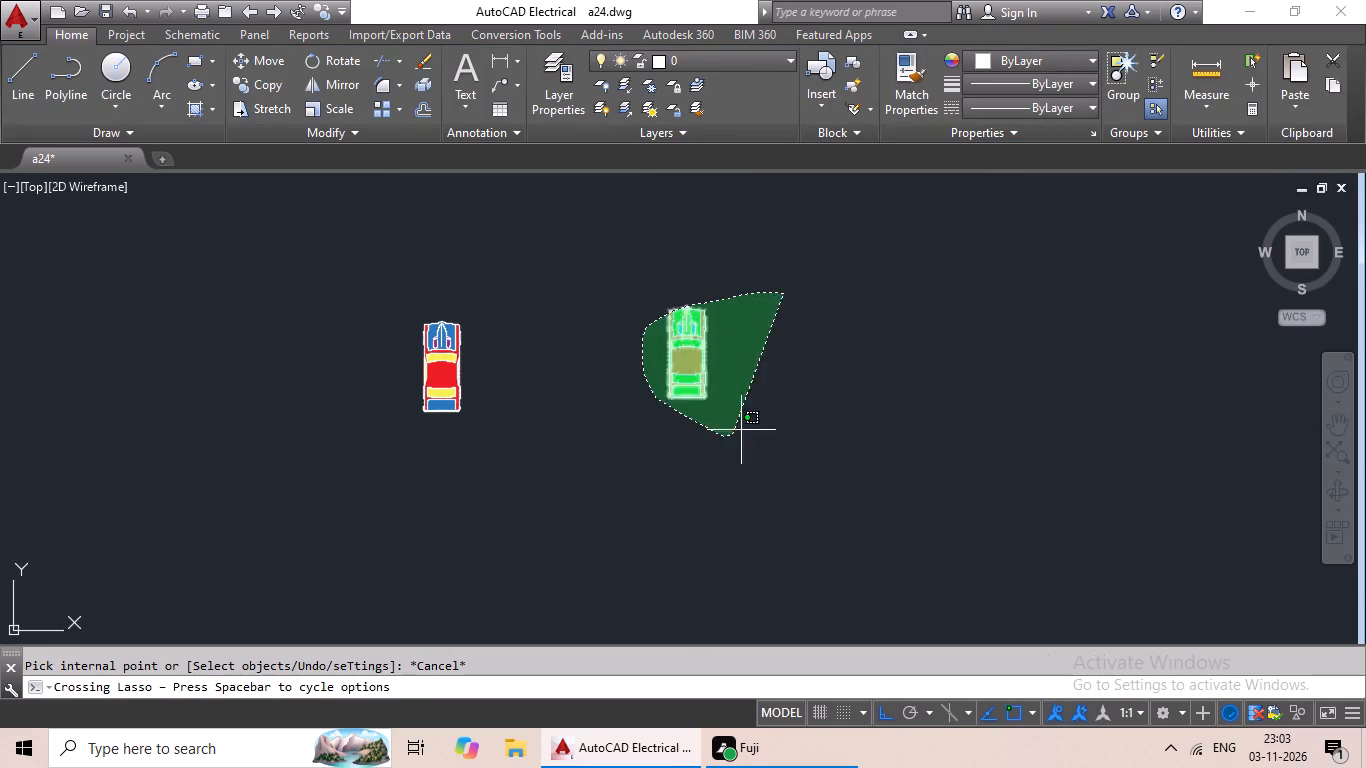
pyautogui.moveTo(746, 429); pyautogui.dragTo(768, 418)
pyautogui.hotkey('ctrl', 'c')
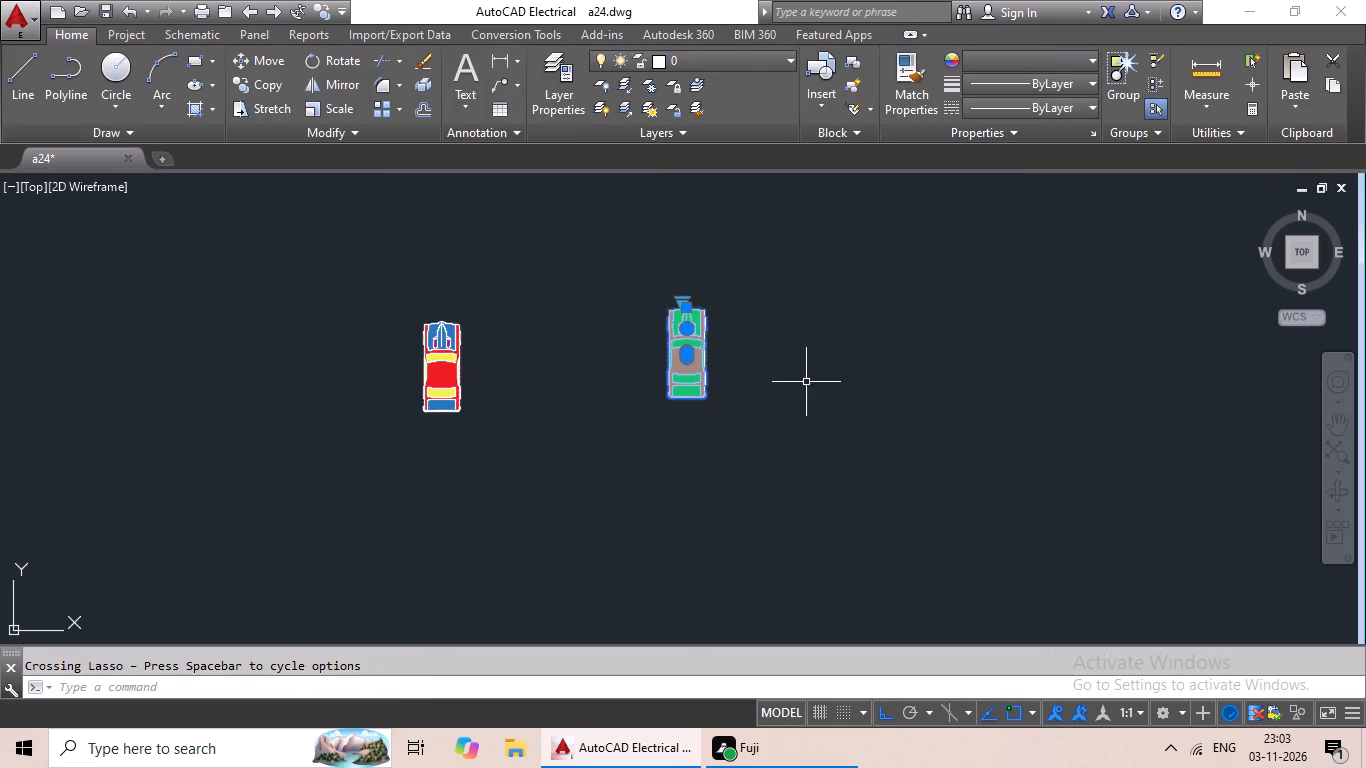
pyautogui.hotkey('ctrl', 'v')
pyautogui.keyDown('ctrl'); pyautogui.scroll(-1, 646, 413); pyautogui.keyUp('ctrl')
pyautogui.moveTo(627, 424); pyautogui.dragTo(749, 359, button='middle')
pyautogui.scroll(-2, 777, 343)
pyautogui.scroll(4, 469, 390)
pyautogui.scroll(-2, 467, 373)
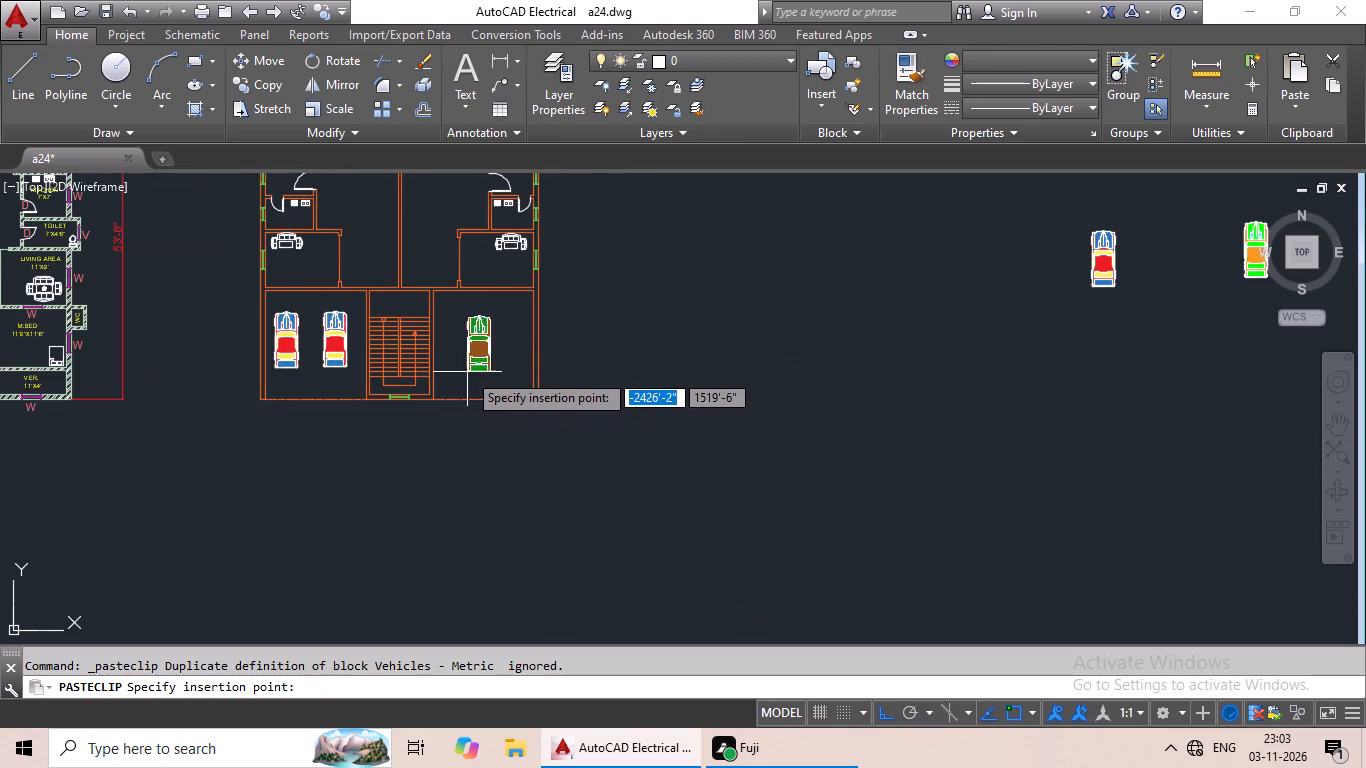
pyautogui.scroll(2, 458, 364)
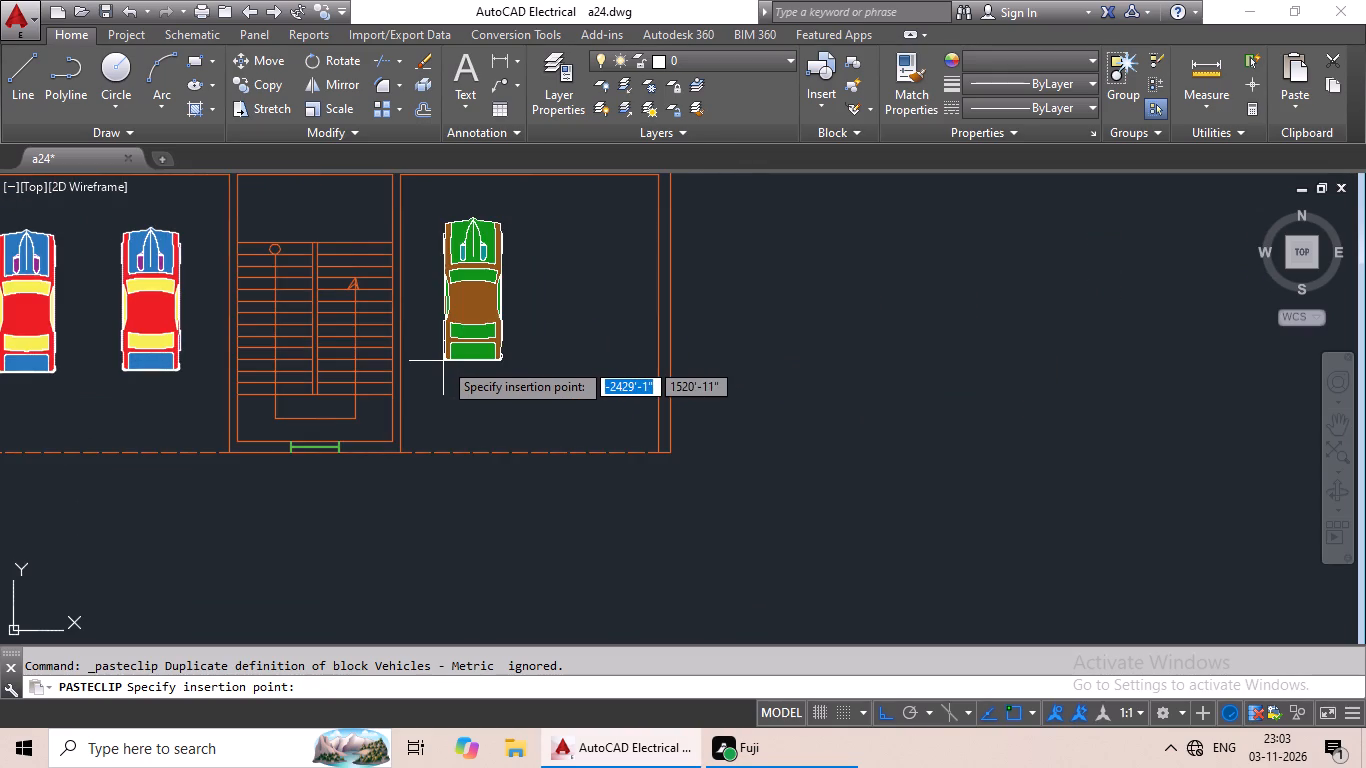
pyautogui.scroll(-1, 441, 359)
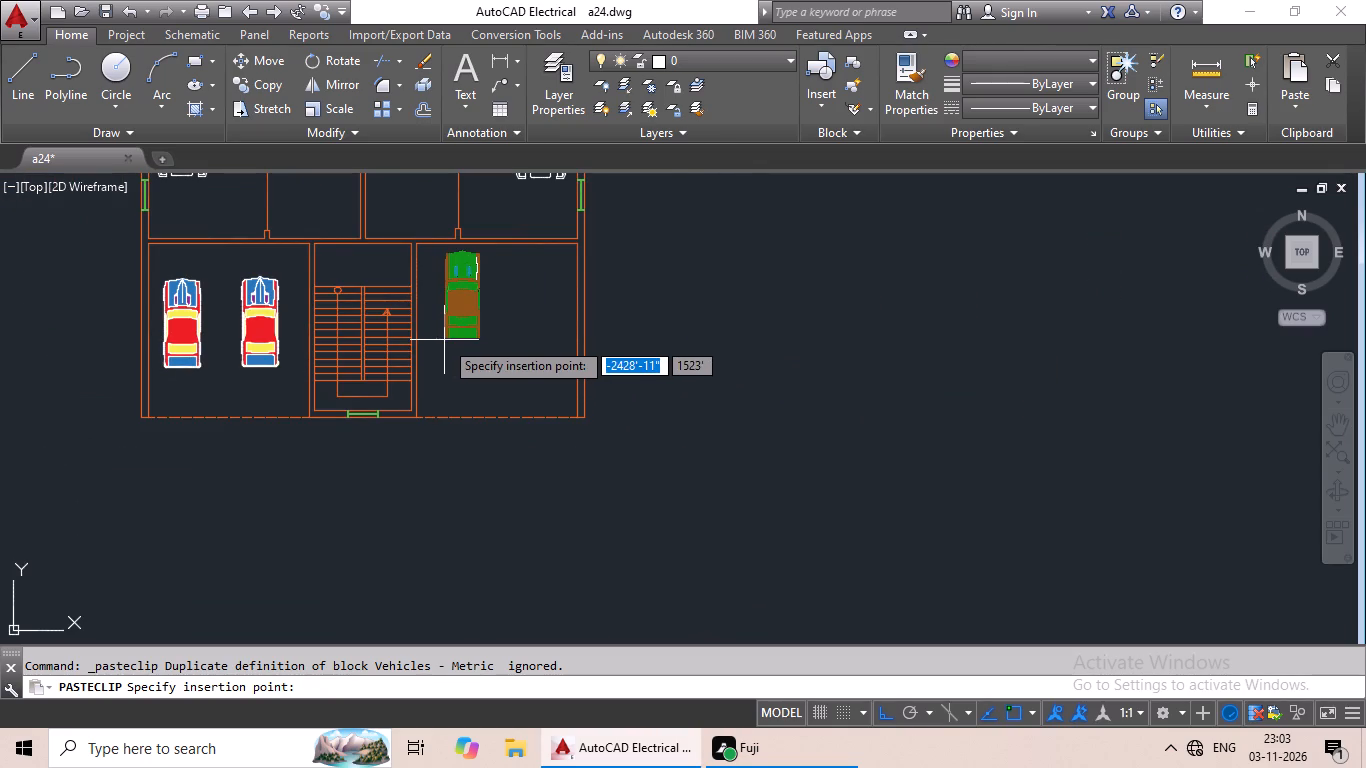
pyautogui.click(443, 343)
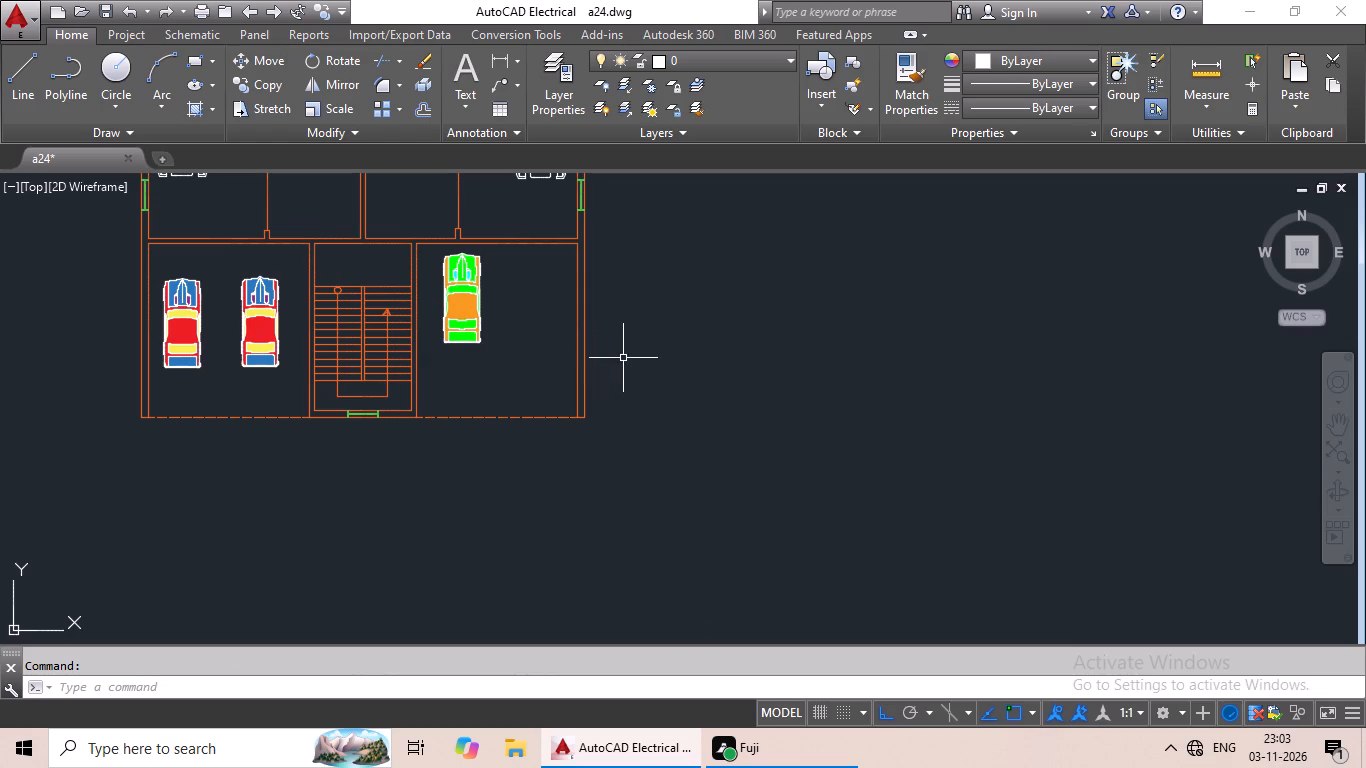
# Paste a second orange-and-green car beside the first in the bay east of the stairs.
pyautogui.hotkey('ctrl', 'v')
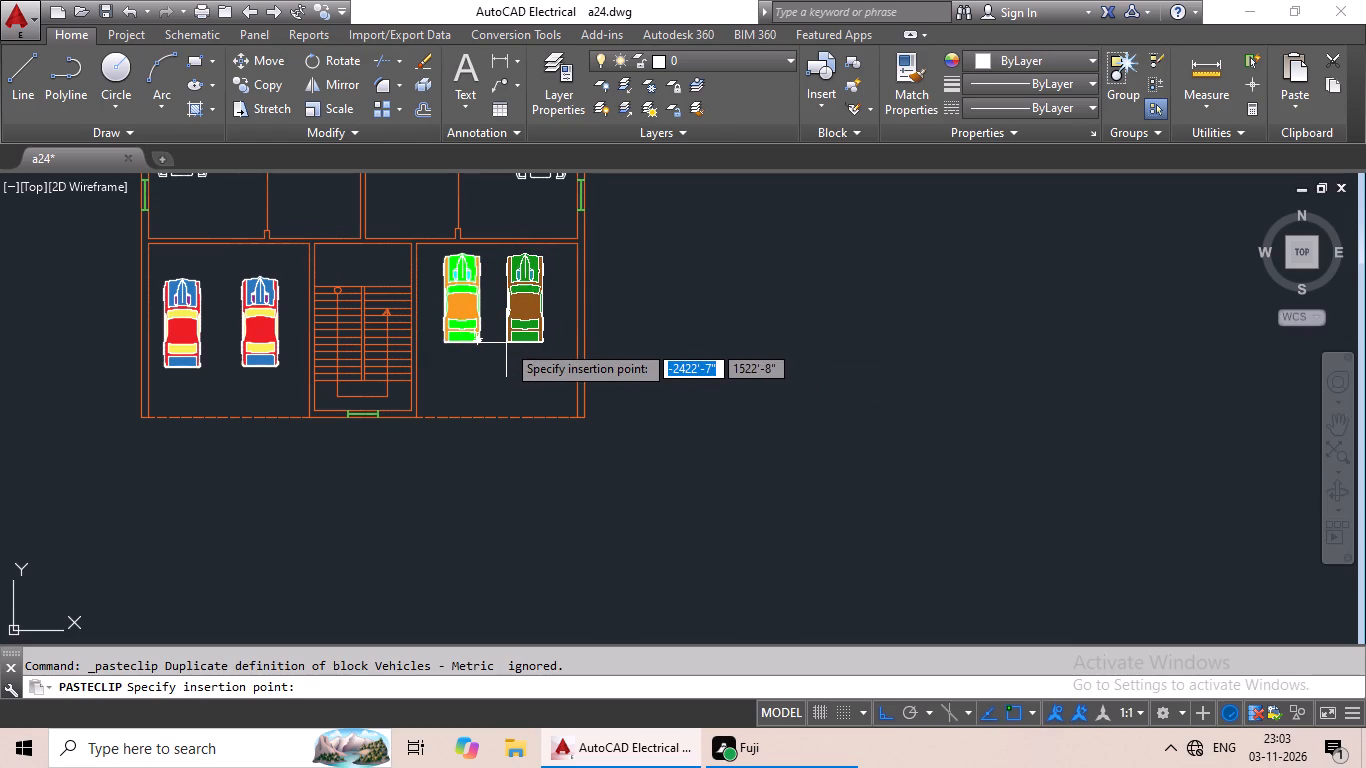
pyautogui.click(508, 342)
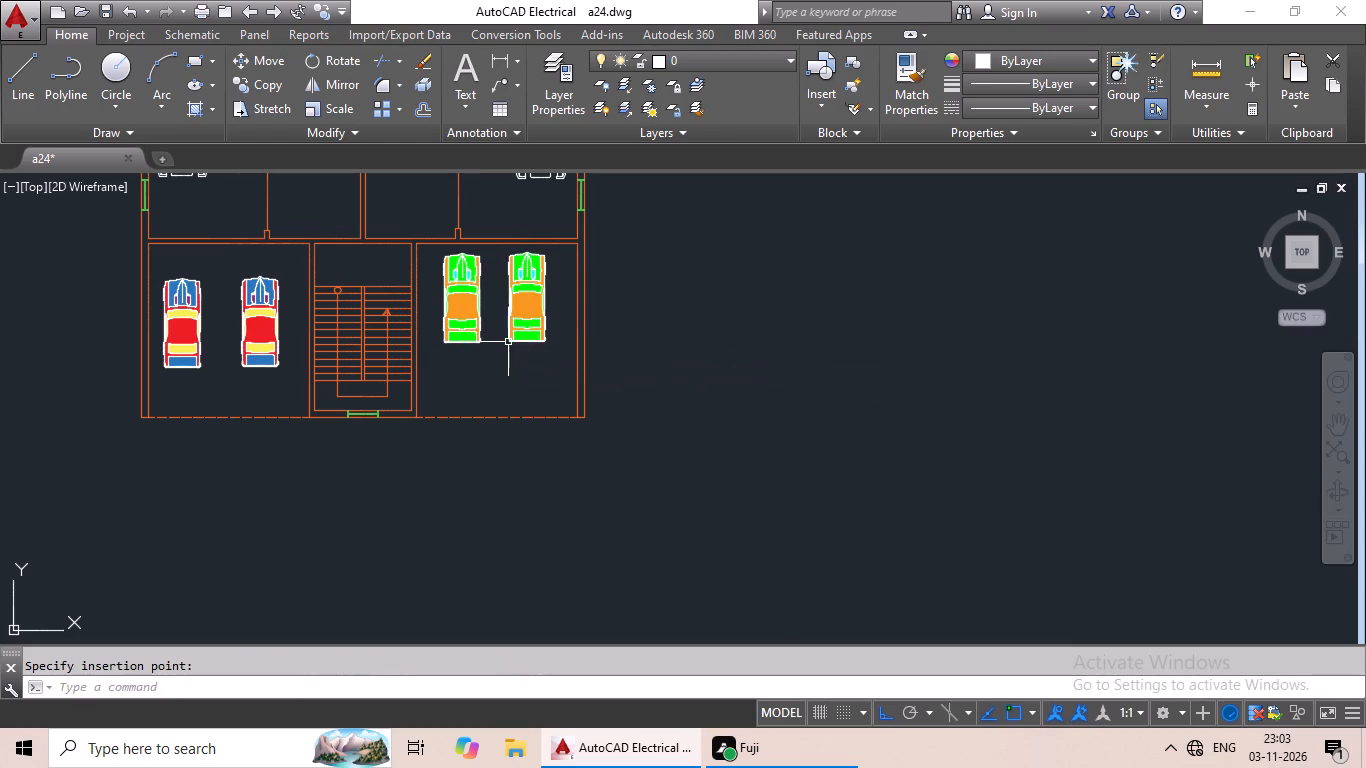
# Erase both red-and-blue cars, including their hatches, from the plan's lower bay west of the stairs.
pyautogui.scroll(-2, 643, 343)
pyautogui.moveTo(685, 360); pyautogui.dragTo(1044, 406, button='middle')
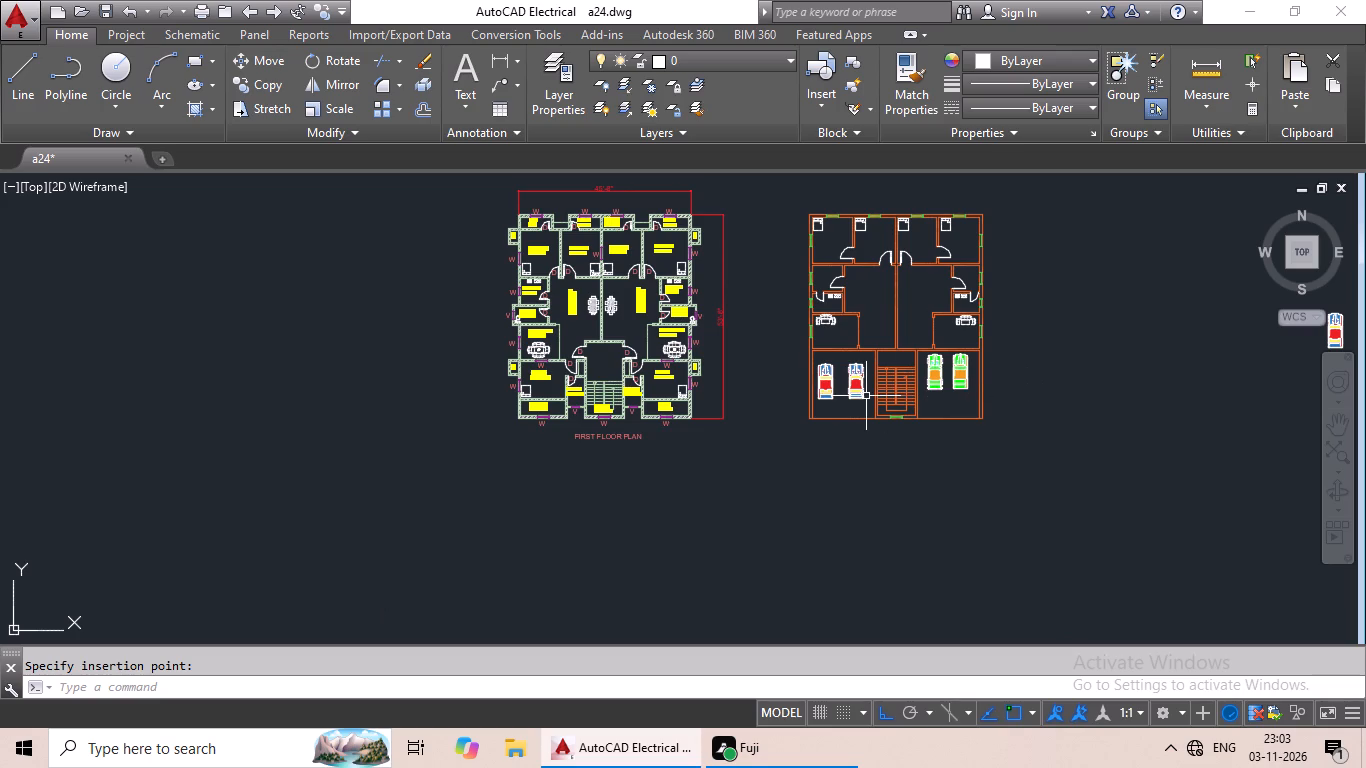
pyautogui.click(863, 396)
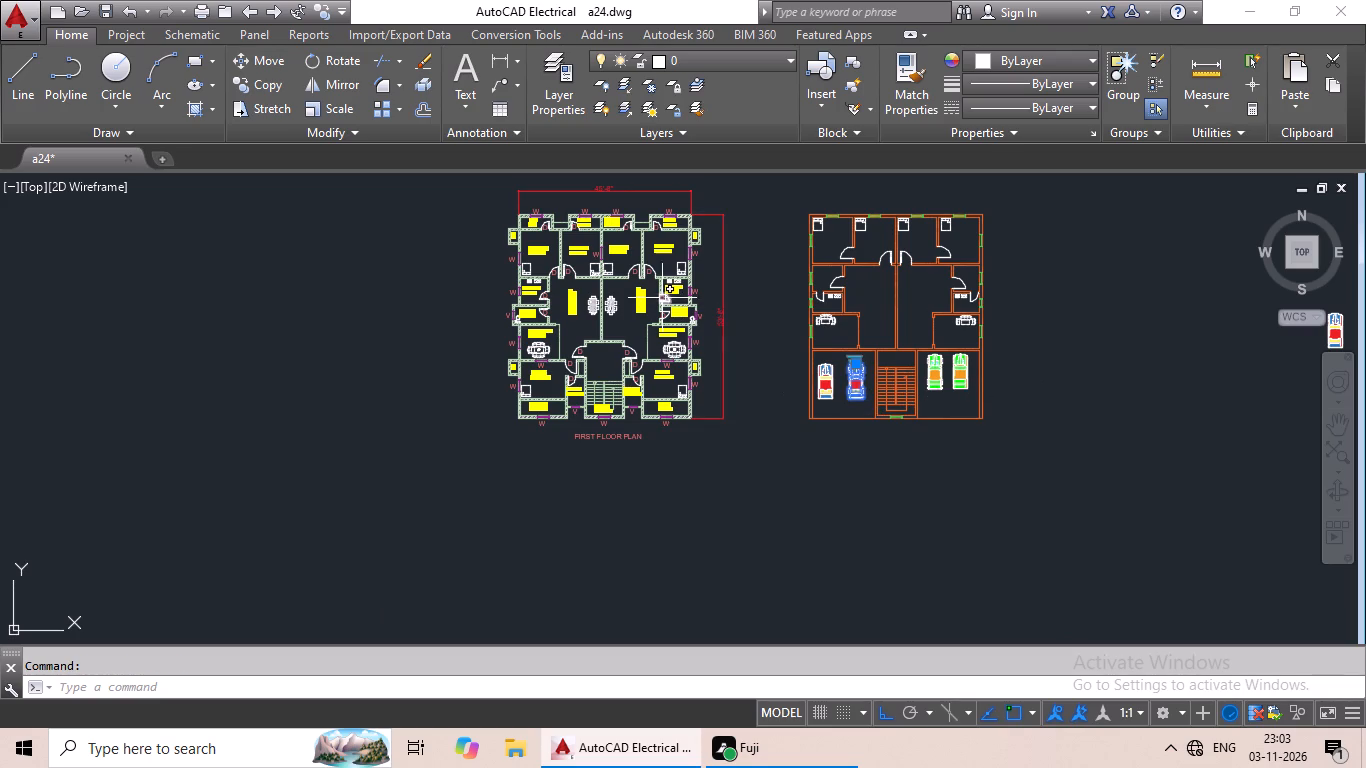
pyautogui.scroll(3, 846, 393)
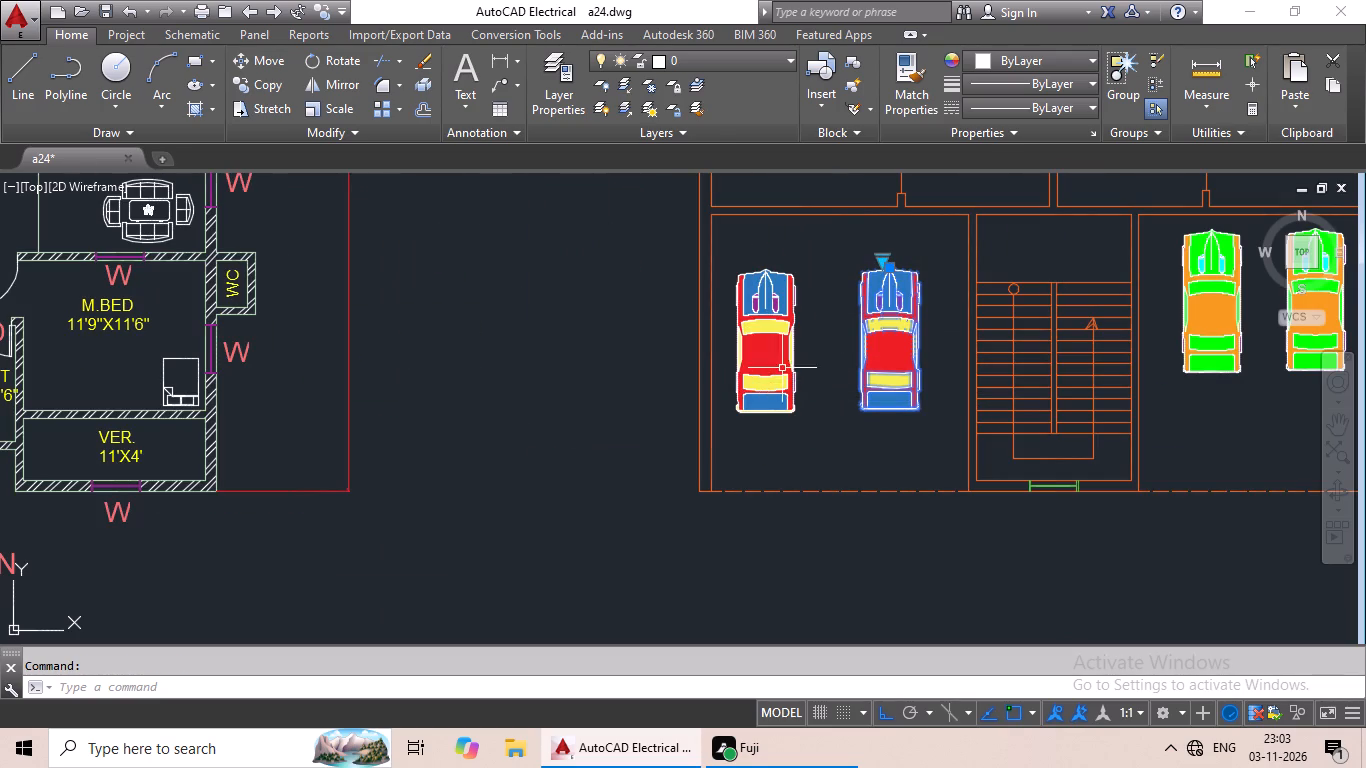
pyautogui.click(749, 349)
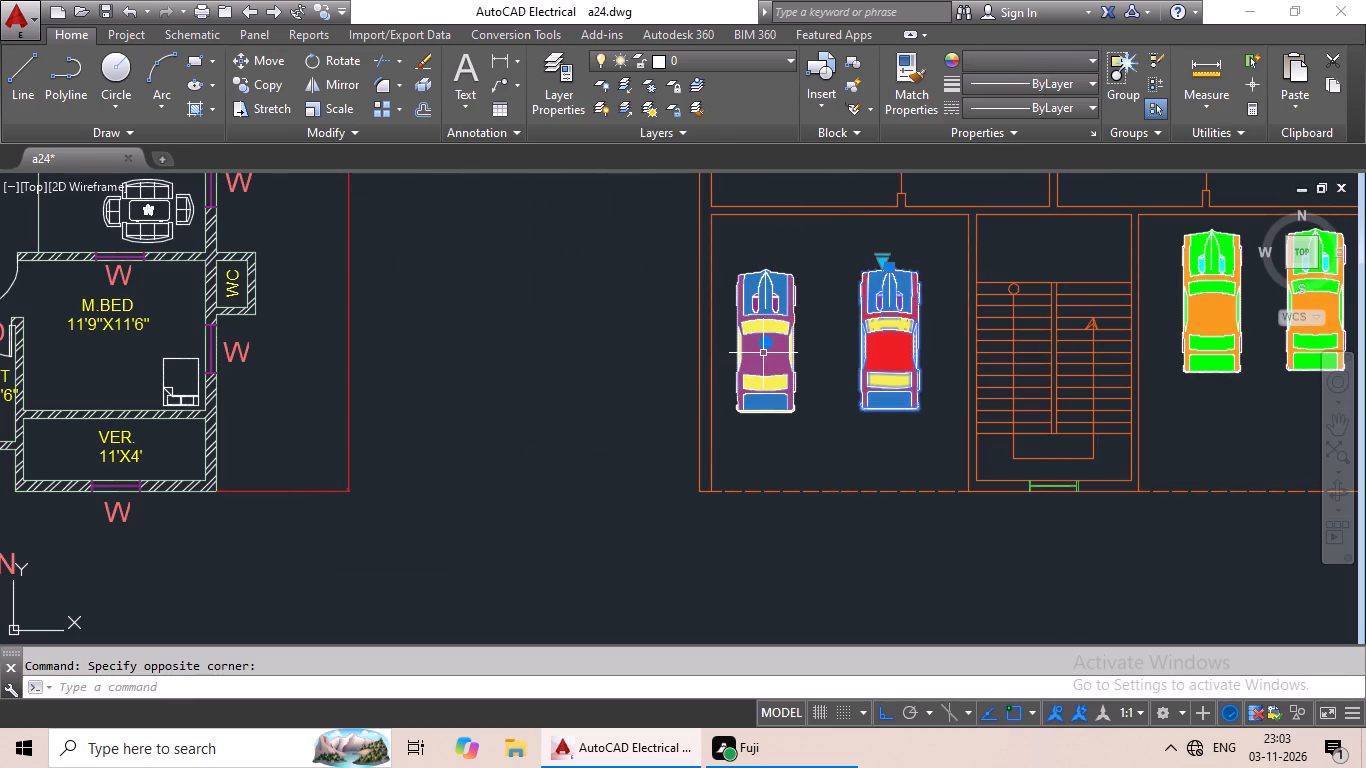
pyautogui.press('Delete')
pyautogui.press('Delete')
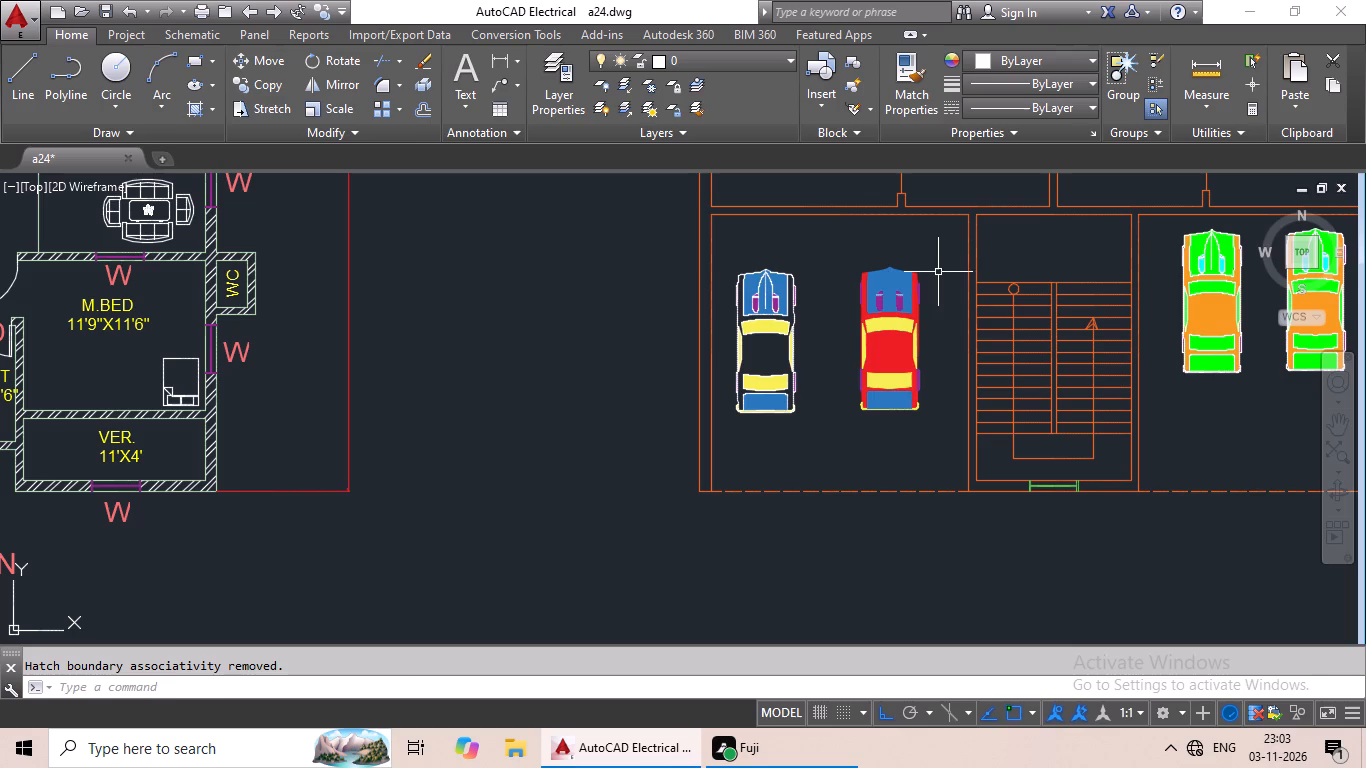
pyautogui.moveTo(938, 272); pyautogui.dragTo(908, 427)
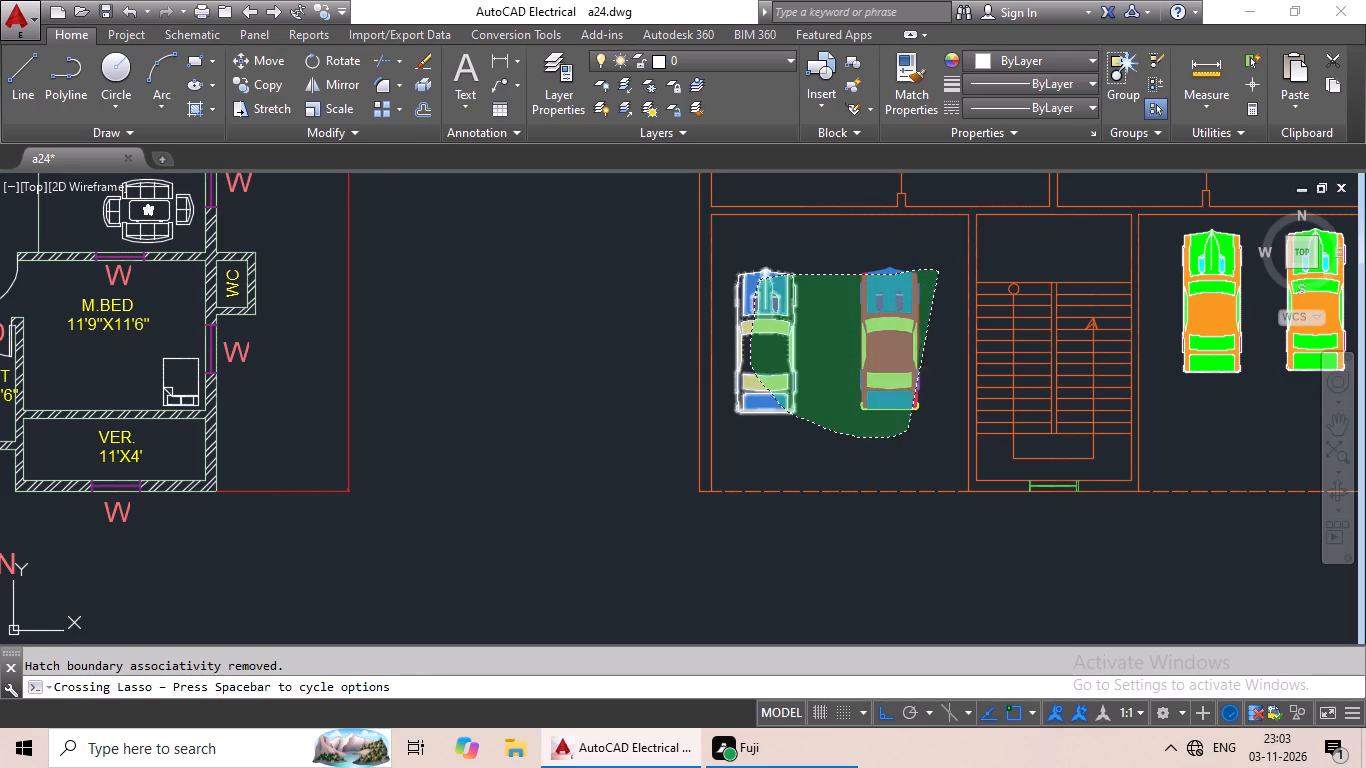
pyautogui.press('Delete')
# Copy the red-and-blue car standing outside the plan and paste it near the outer wall of the bay west of the stairs.
pyautogui.scroll(-2, 857, 370)
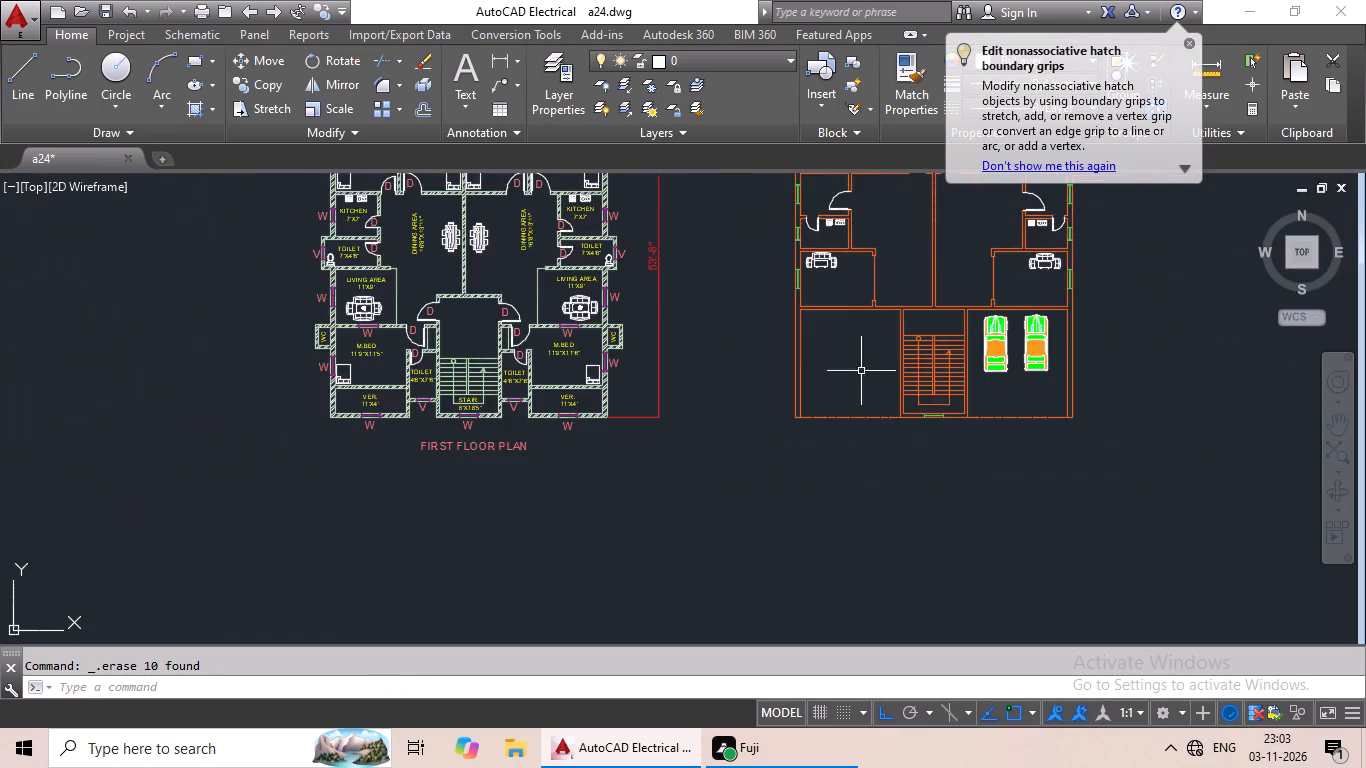
pyautogui.moveTo(912, 407); pyautogui.dragTo(726, 435, button='middle')
pyautogui.scroll(-1, 797, 420)
pyautogui.moveTo(1016, 398); pyautogui.dragTo(785, 437, button='middle')
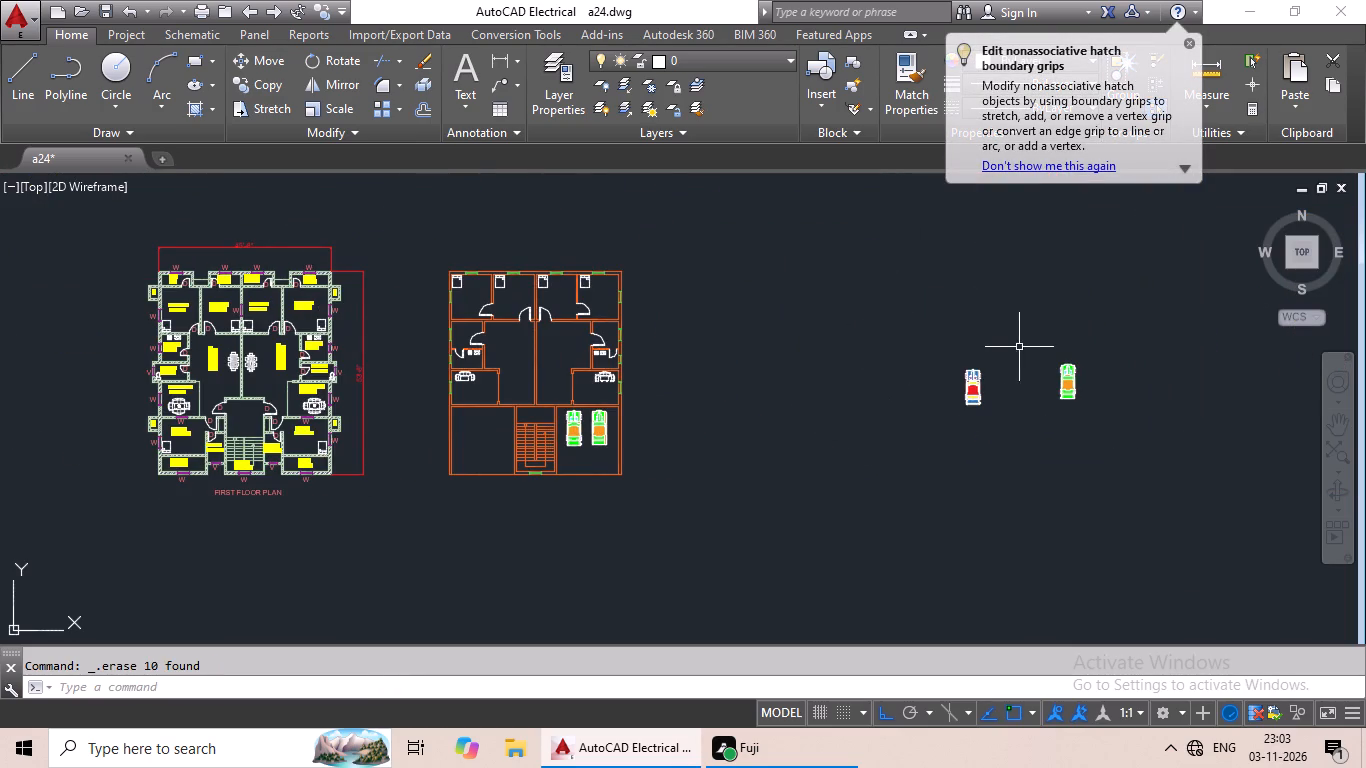
pyautogui.scroll(2, 981, 361)
pyautogui.moveTo(1021, 337); pyautogui.dragTo(1091, 547)
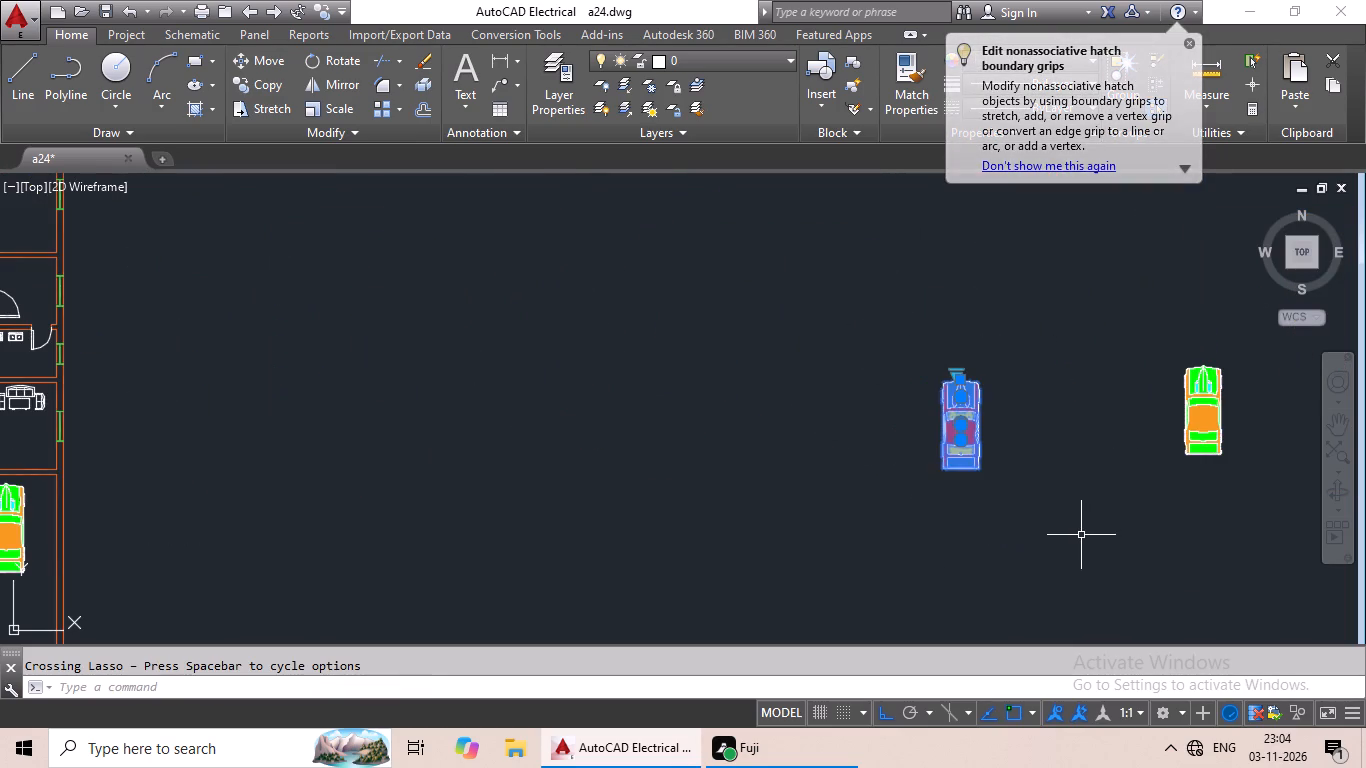
pyautogui.hotkey('ctrl', 'c')
pyautogui.hotkey('ctrl', 'v')
pyautogui.scroll(-1, 658, 526)
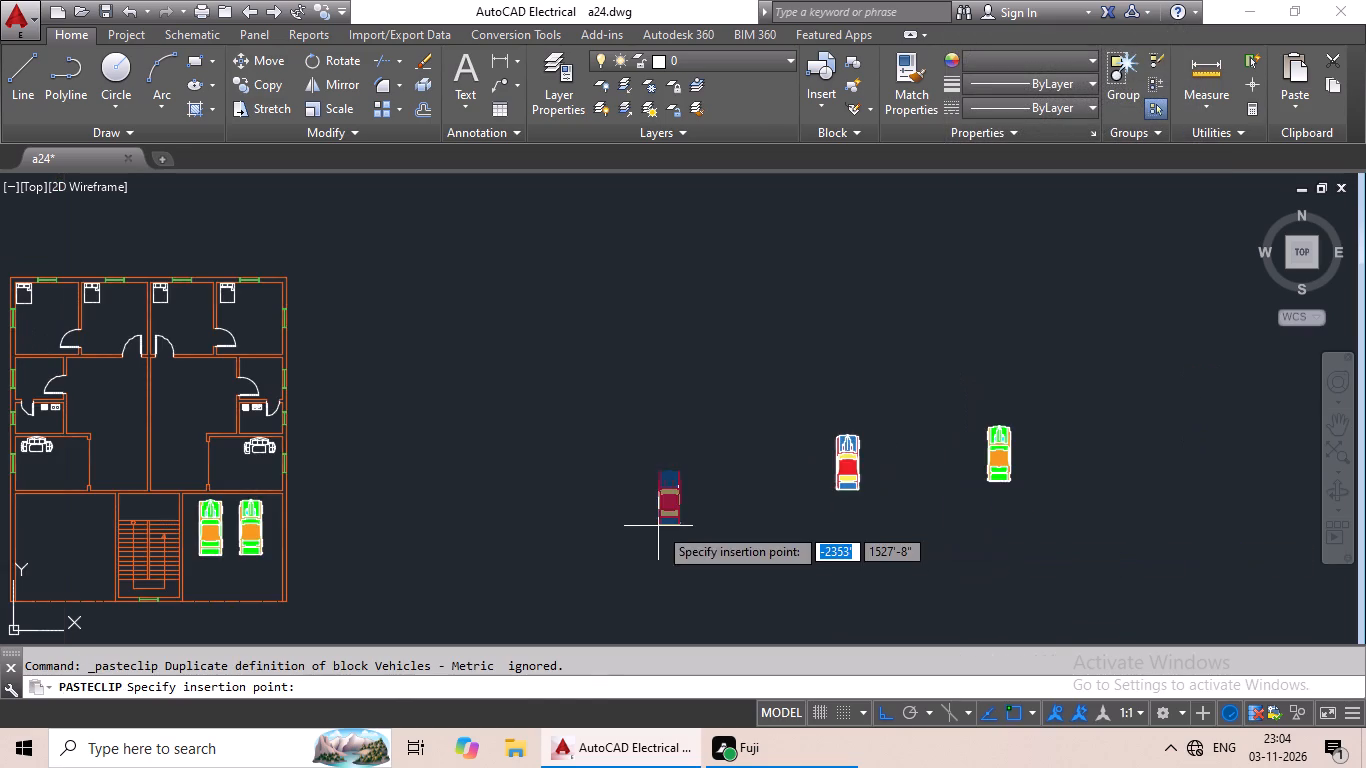
pyautogui.moveTo(841, 498); pyautogui.dragTo(975, 457, button='middle')
pyautogui.scroll(2, 164, 496)
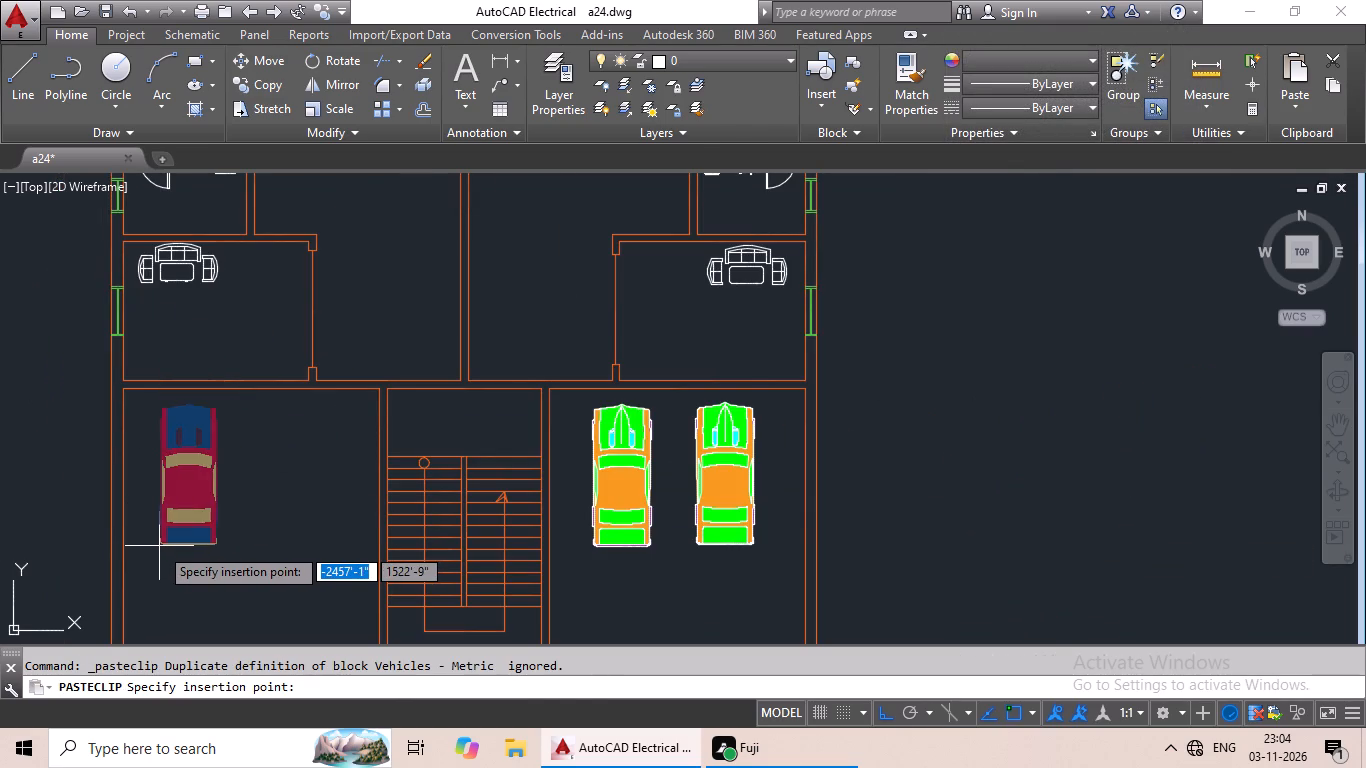
pyautogui.click(159, 543)
# Copy the red-and-blue car standing outside the plan and paste it beside the first one in the bay west of the stairs.
pyautogui.scroll(-2, 449, 508)
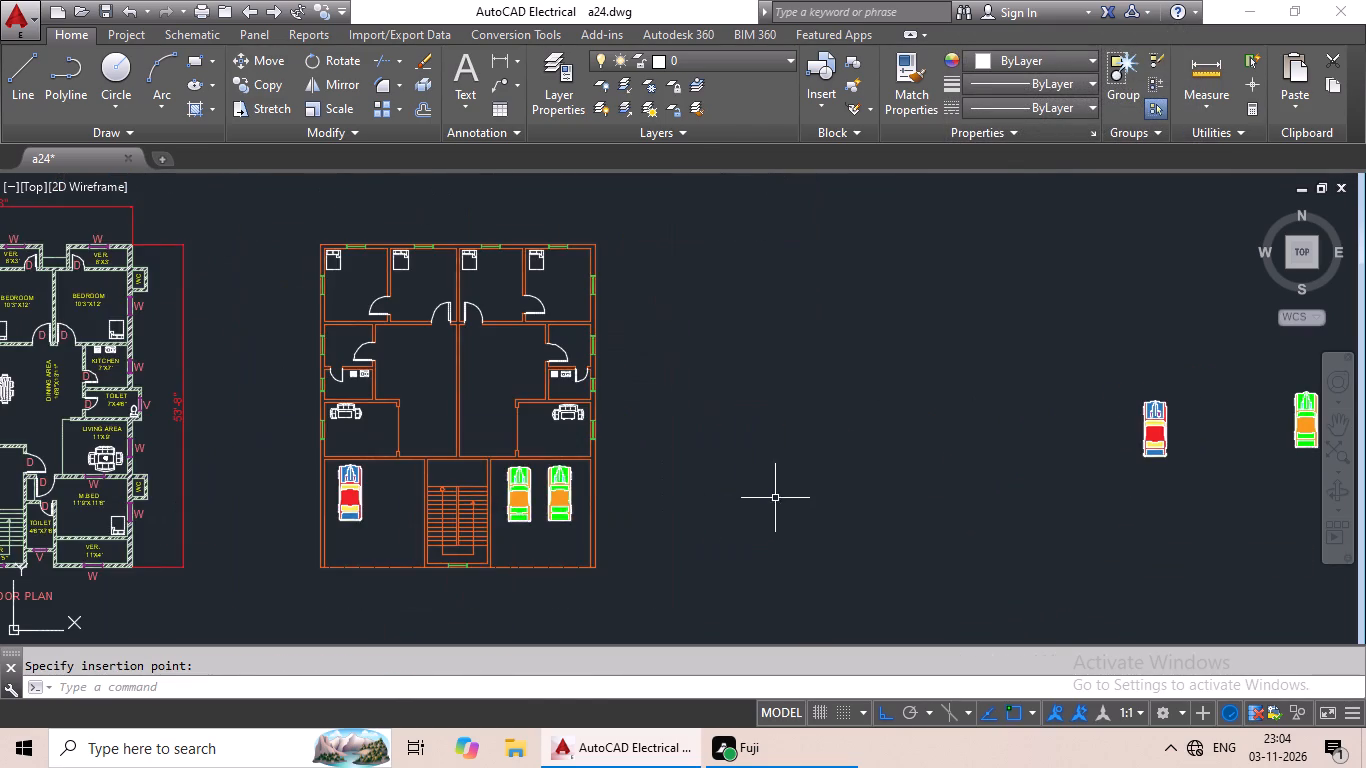
pyautogui.moveTo(775, 498); pyautogui.dragTo(560, 483, button='middle')
pyautogui.moveTo(998, 366); pyautogui.dragTo(991, 510)
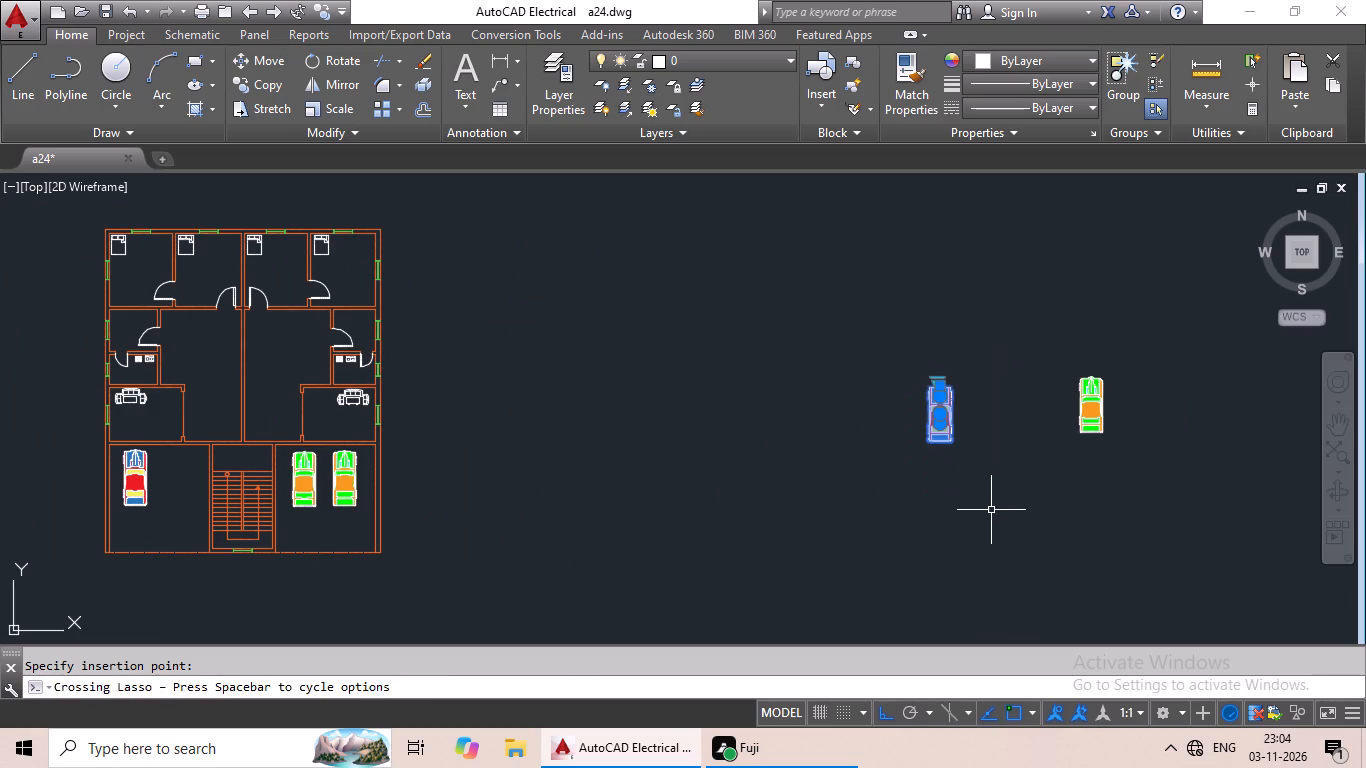
pyautogui.hotkey('ctrl', 'c')
pyautogui.hotkey('ctrl', 'v')
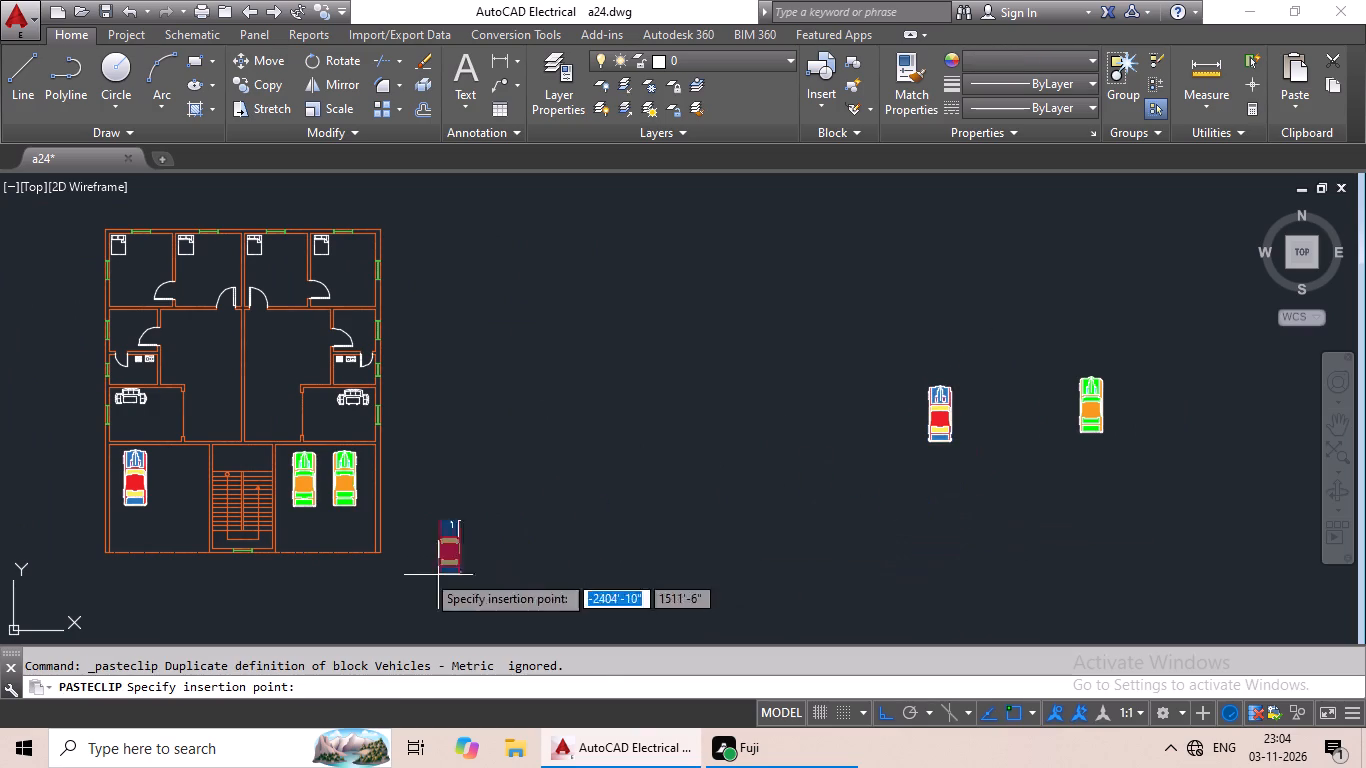
pyautogui.scroll(3, 146, 507)
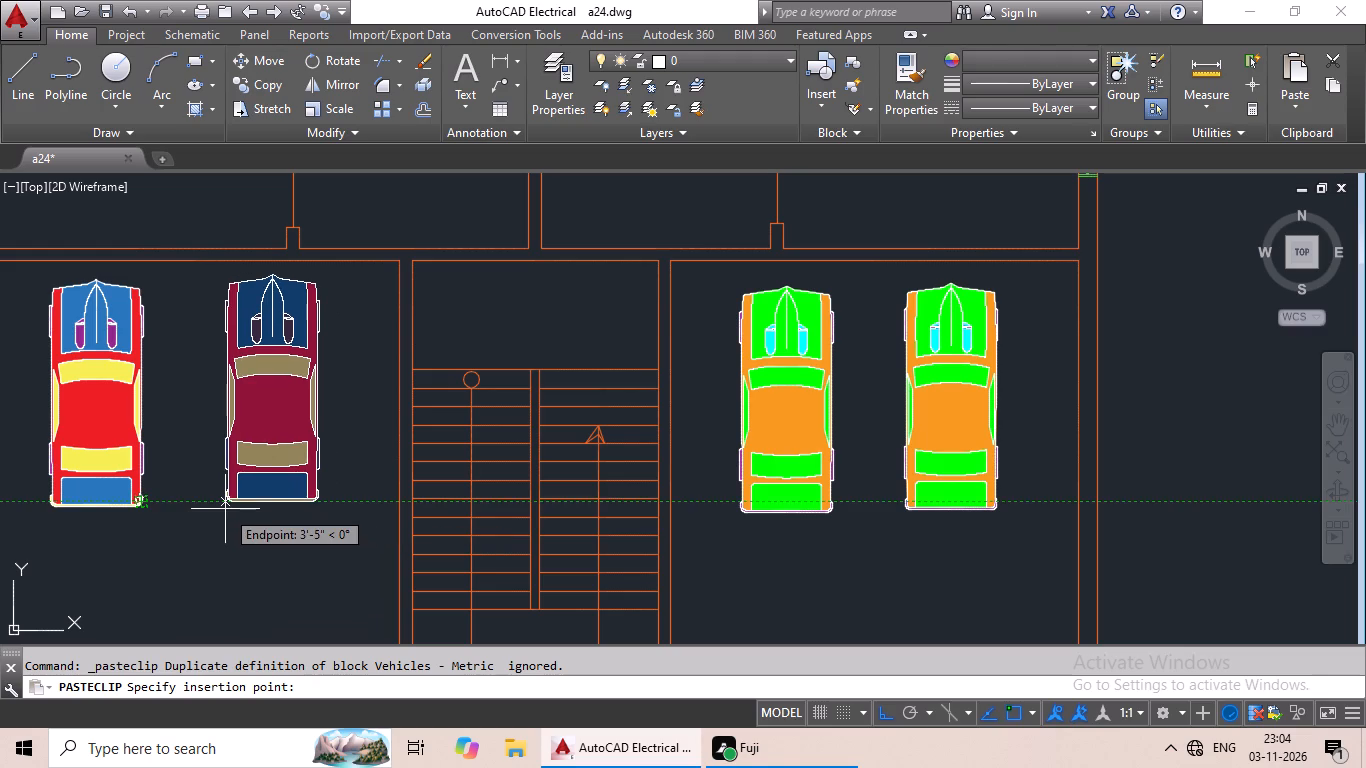
pyautogui.click(225, 509)
# Erase the two spare cars, red-and-blue and orange-and-green, standing outside the plan to the east.
pyautogui.scroll(-4, 410, 520)
pyautogui.moveTo(807, 532); pyautogui.dragTo(831, 449, button='middle')
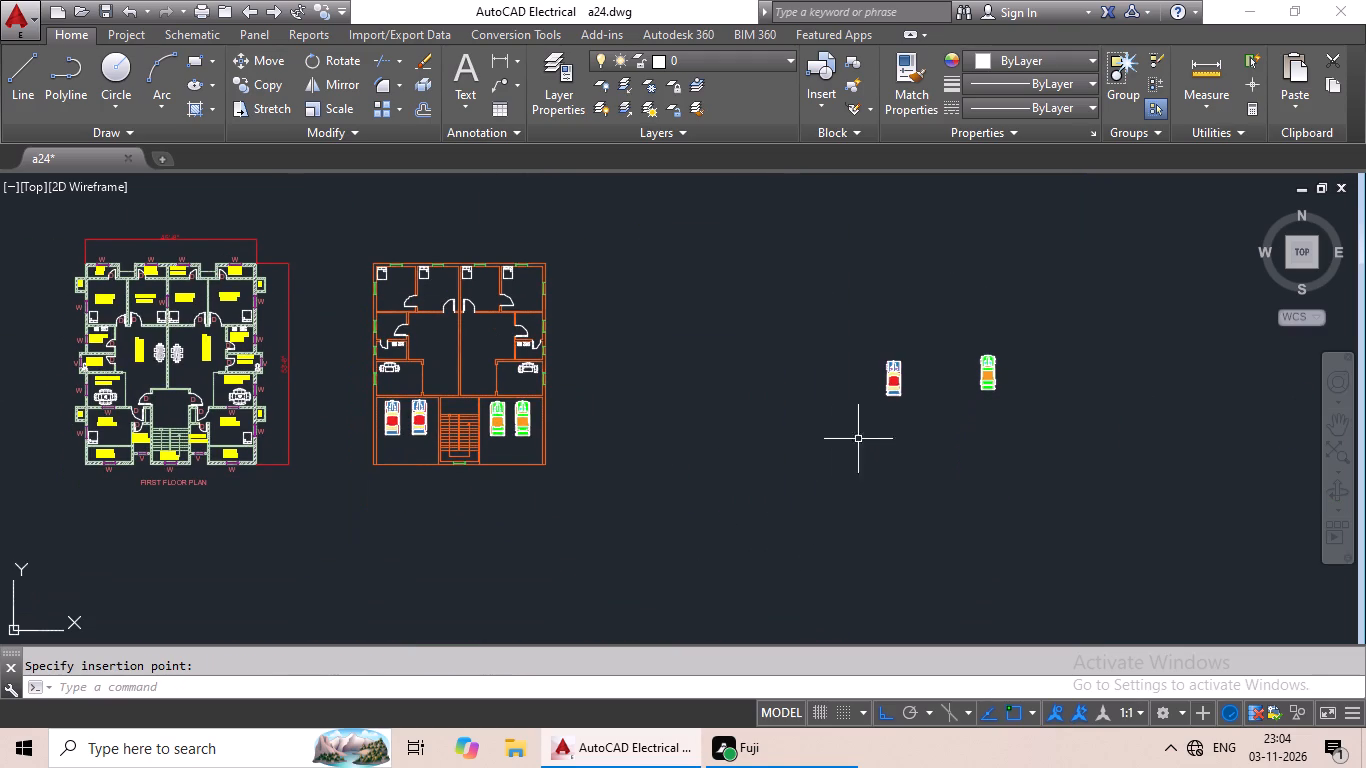
pyautogui.moveTo(884, 432); pyautogui.dragTo(700, 437, button='middle')
pyautogui.moveTo(847, 295); pyautogui.dragTo(905, 466)
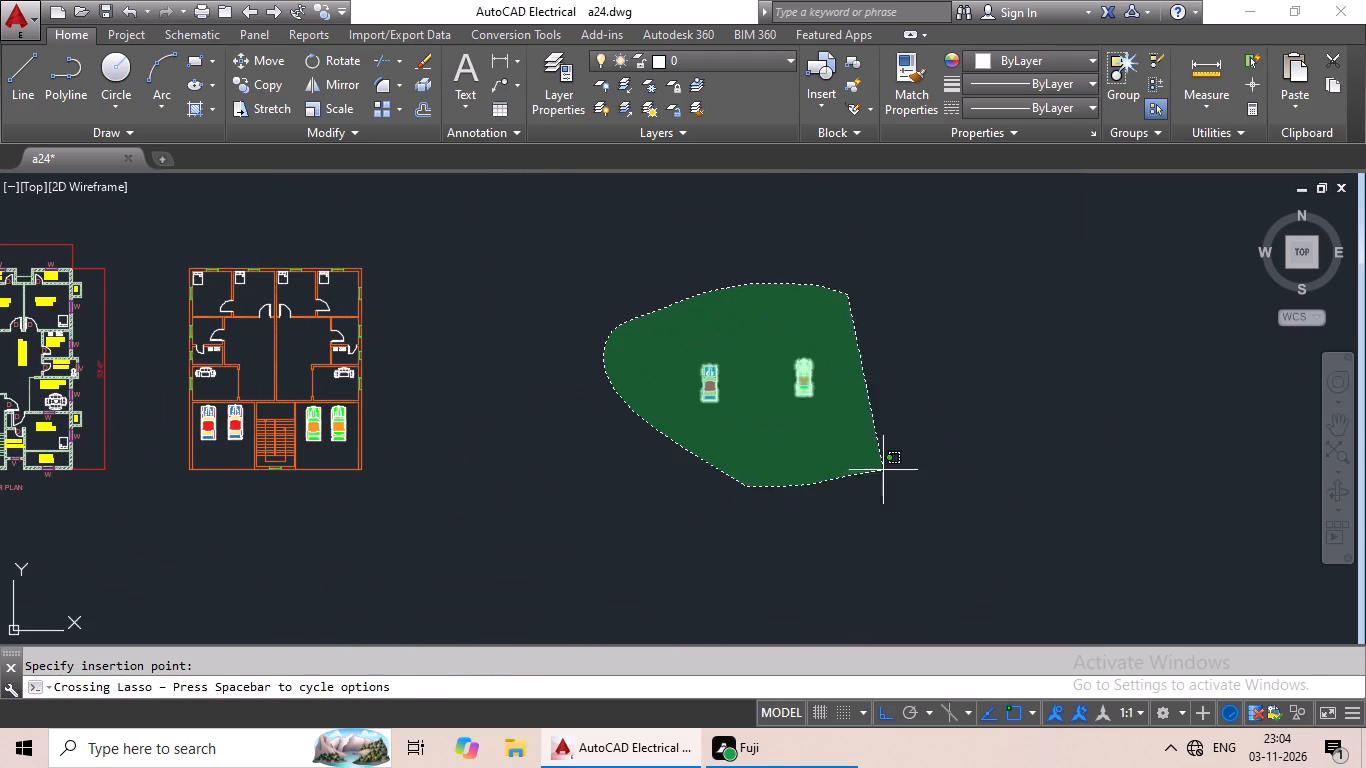
pyautogui.moveTo(905, 466); pyautogui.dragTo(973, 436)
pyautogui.press('Delete')
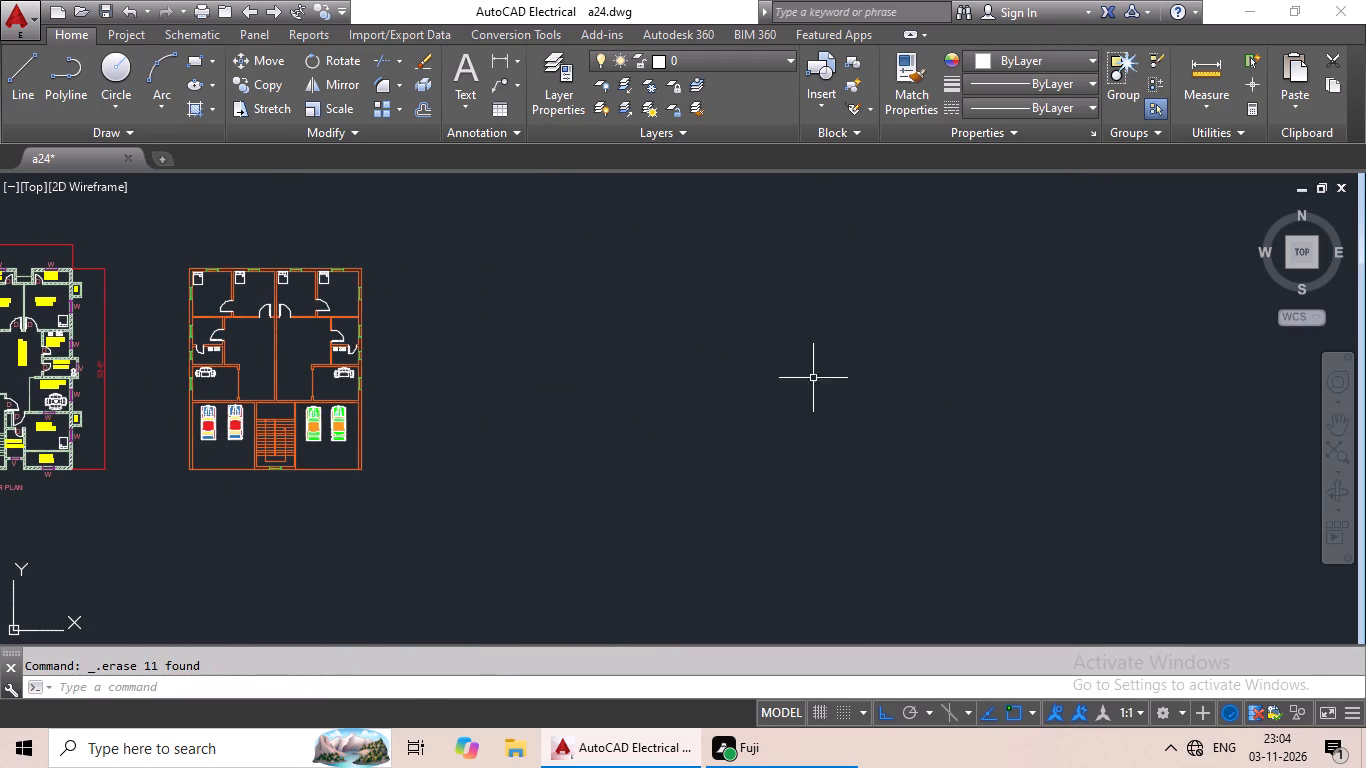
# Look over the placed cars and furniture across the plan and the neighbouring first floor plan.
pyautogui.scroll(1, 371, 505)
pyautogui.moveTo(377, 501); pyautogui.dragTo(692, 540, button='middle')
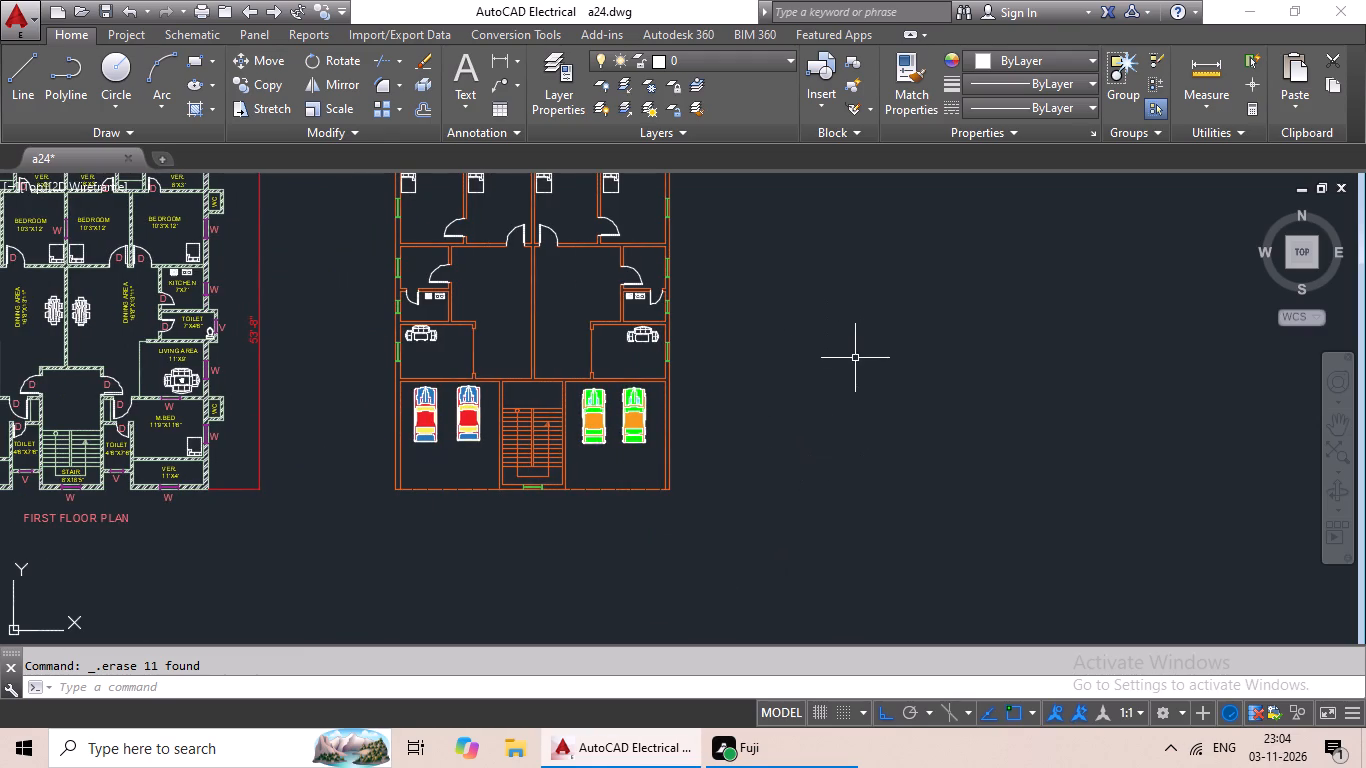
pyautogui.scroll(1, 635, 312)
pyautogui.moveTo(632, 327); pyautogui.dragTo(592, 435, button='middle')
pyautogui.scroll(-1, 900, 333)
pyautogui.moveTo(968, 334); pyautogui.dragTo(854, 340, button='middle')
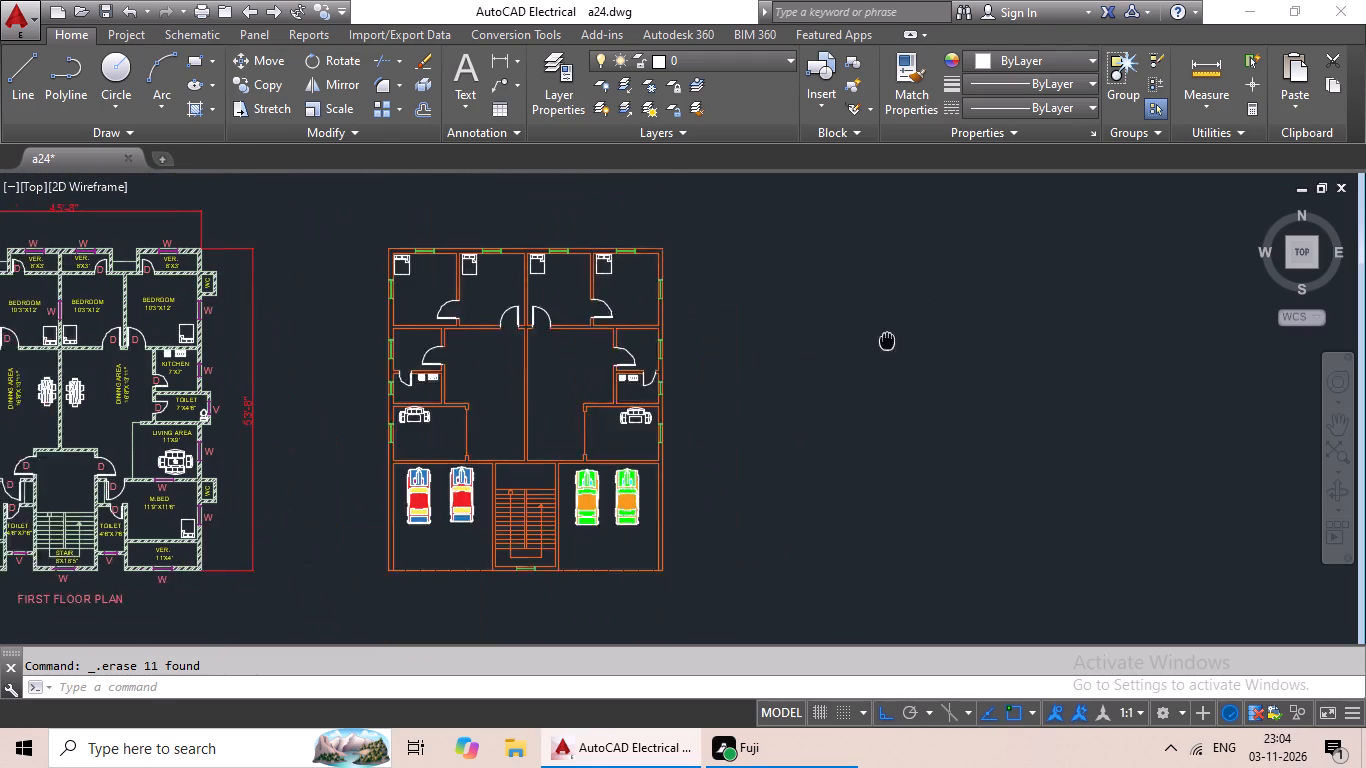
pyautogui.moveTo(854, 340); pyautogui.dragTo(805, 340, button='middle')
pyautogui.moveTo(813, 355); pyautogui.dragTo(977, 335, button='middle')
pyautogui.scroll(-1, 971, 335)
pyautogui.moveTo(970, 335); pyautogui.dragTo(774, 353, button='middle')
# Insert the DesignCenter block Dining Set - 36 x 72 in. at scale 1 in the empty area southeast of the plan.
pyautogui.write('dc')
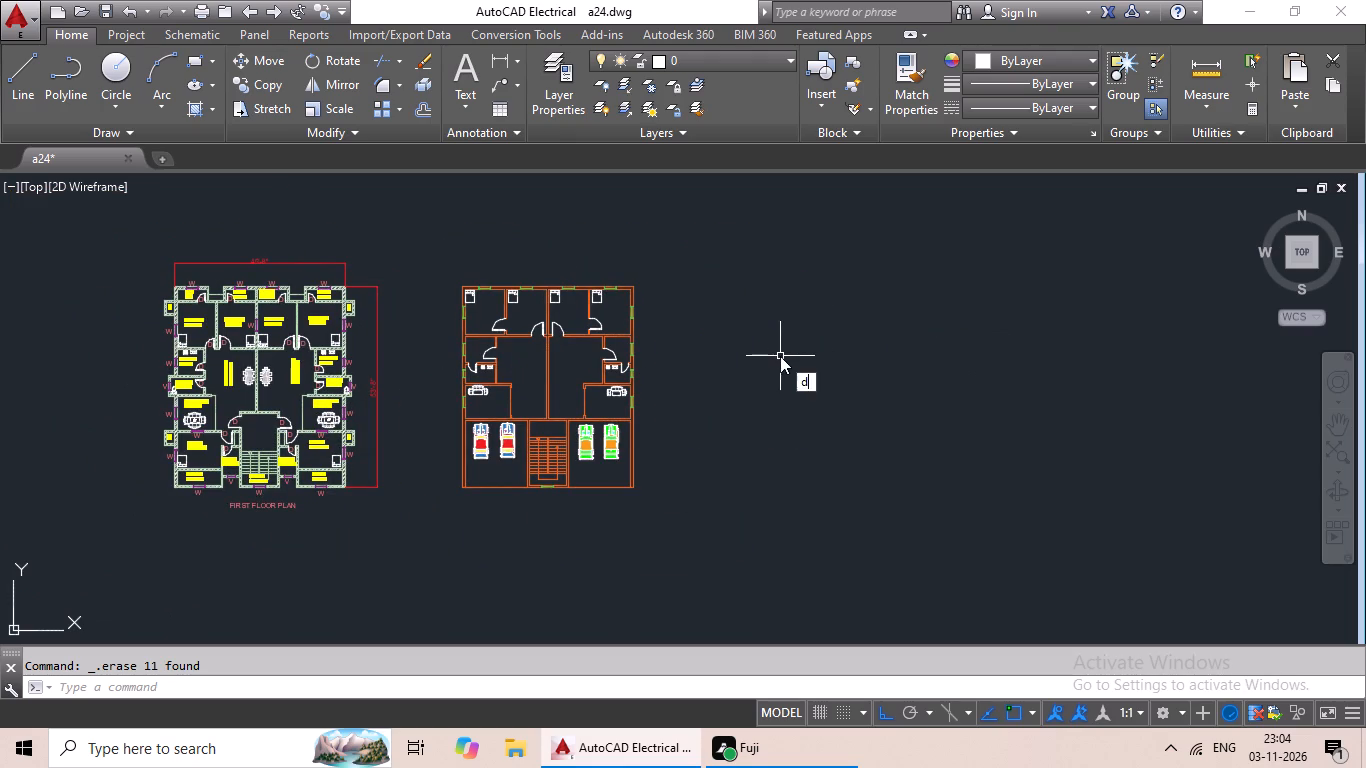
pyautogui.press('space')
pyautogui.press('space')
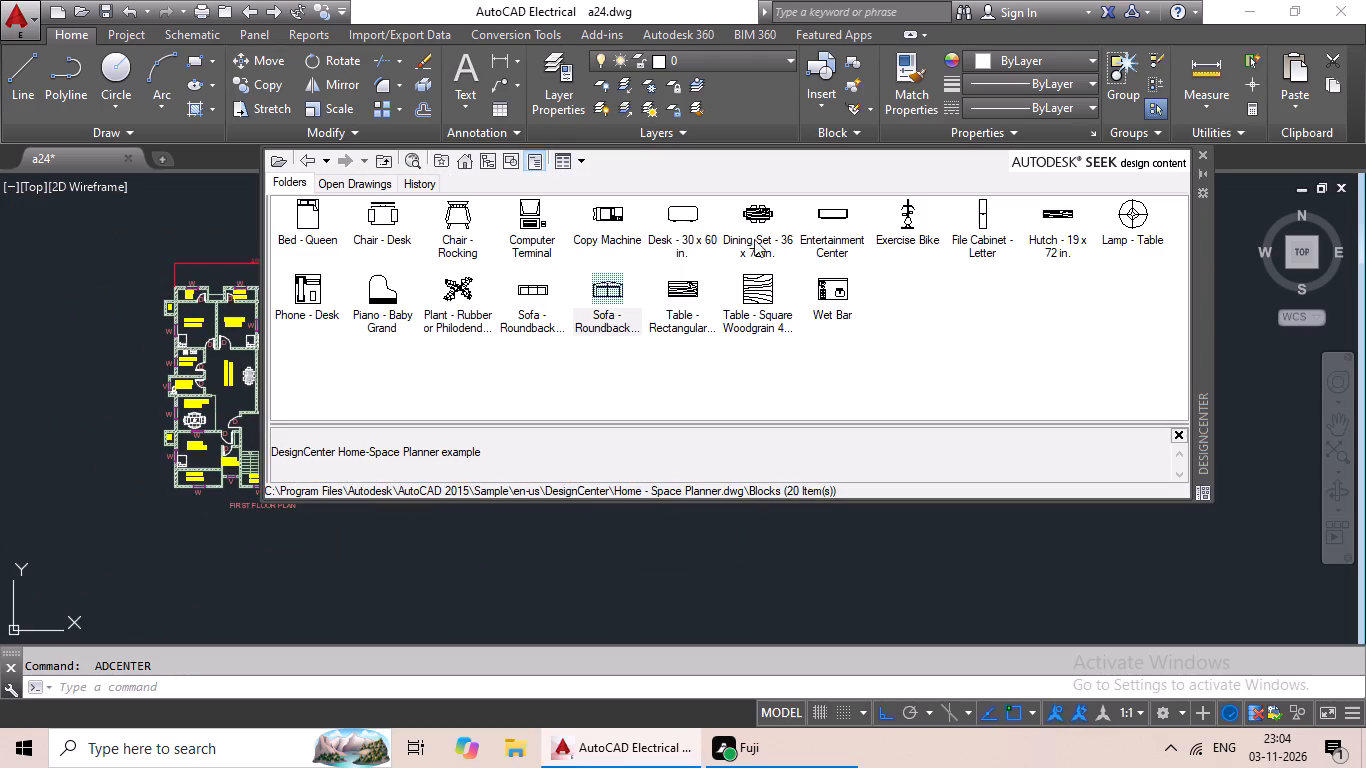
pyautogui.doubleClick(766, 222)
pyautogui.click(731, 489)
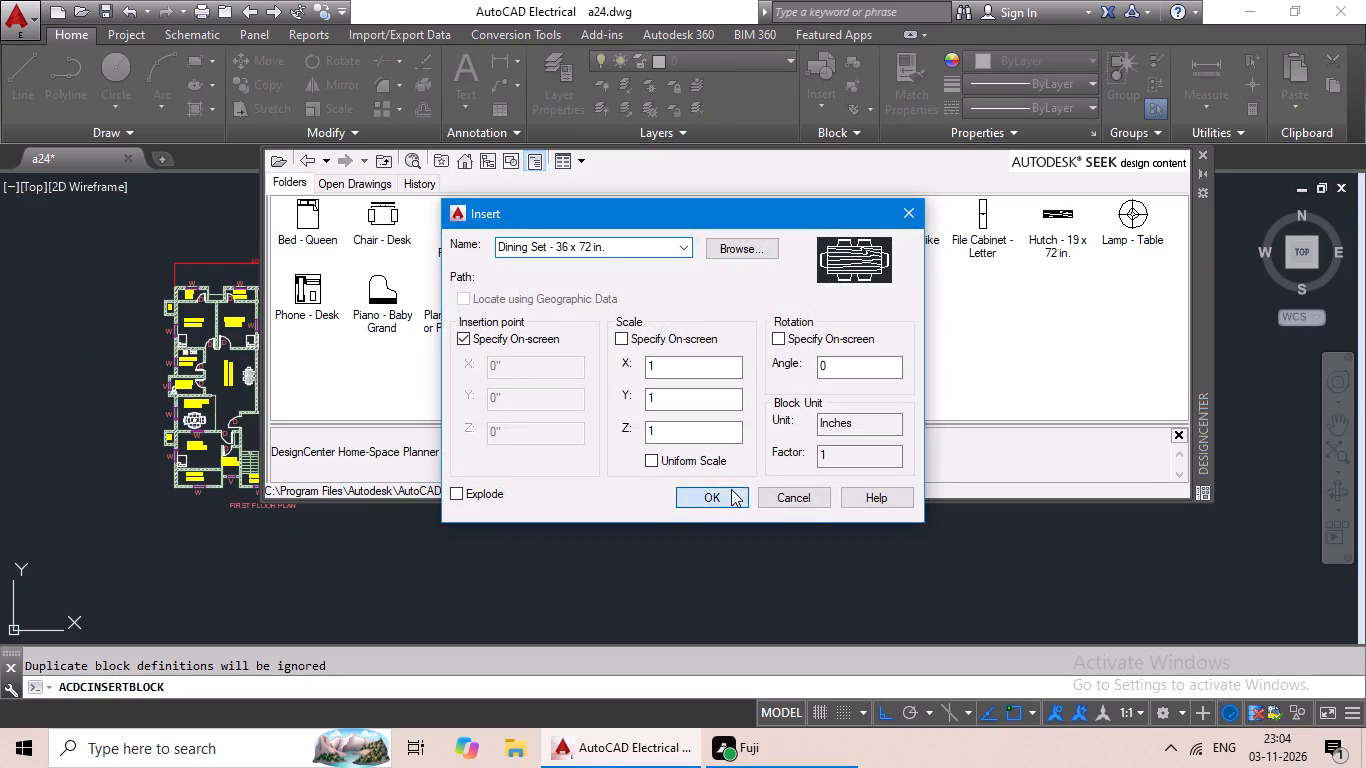
pyautogui.click(838, 519)
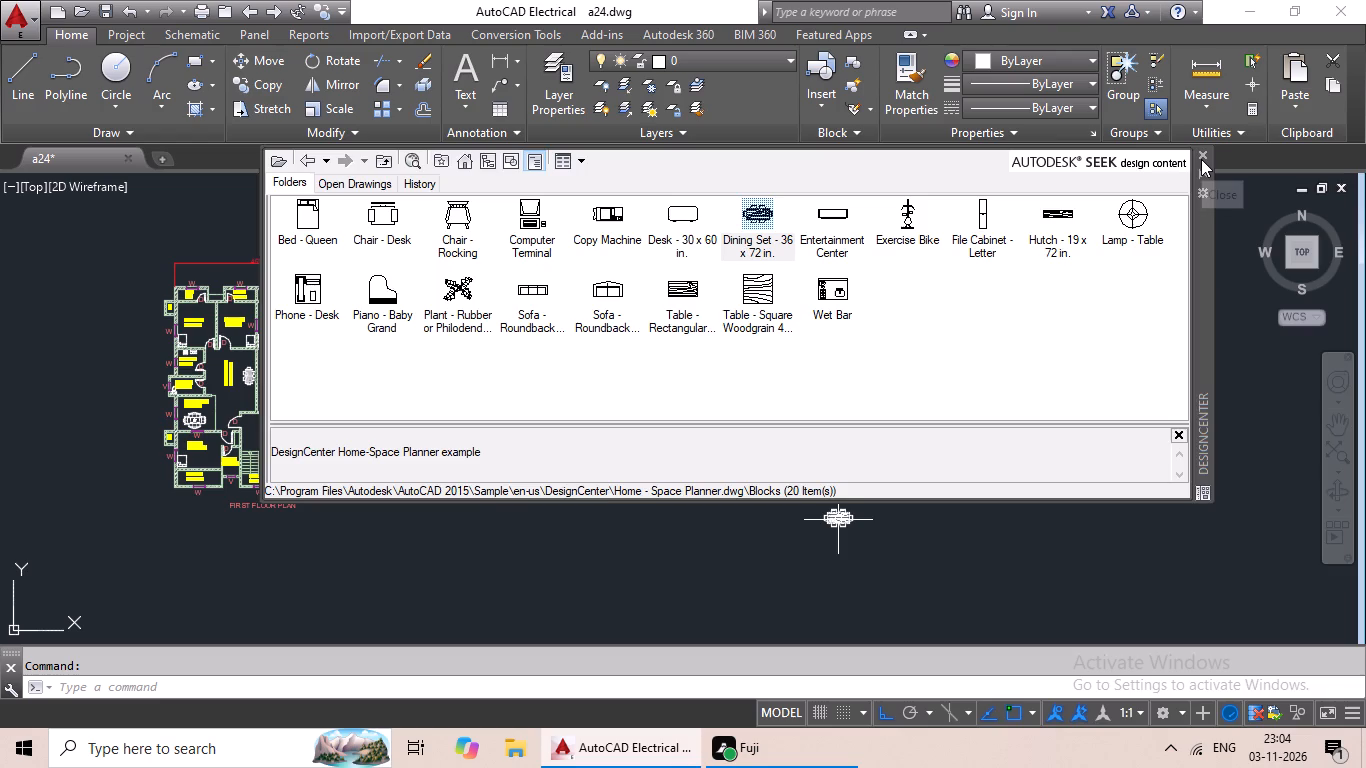
pyautogui.click(1201, 159)
# Scale the dining set by reference from its east chair, reducing its overall length to roughly three-fifths.
pyautogui.scroll(3, 816, 574)
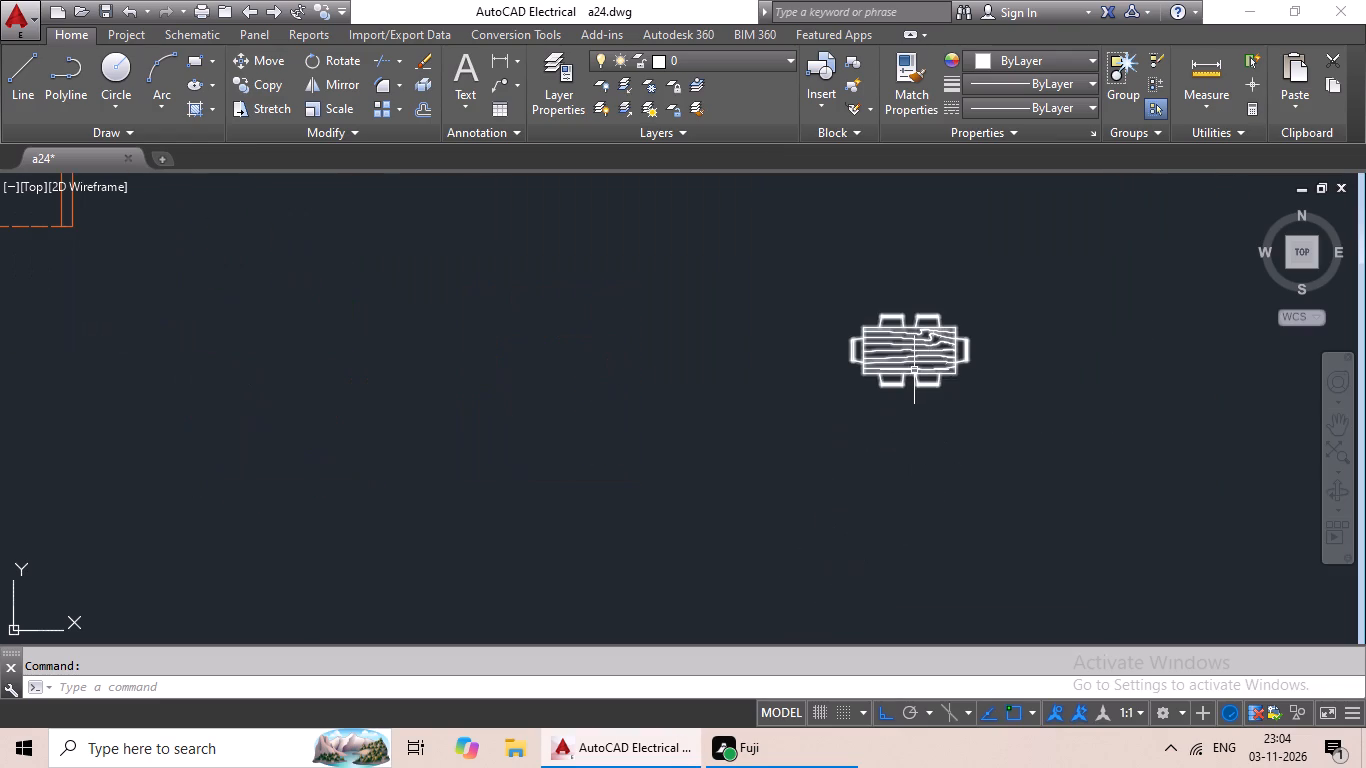
pyautogui.click(914, 369)
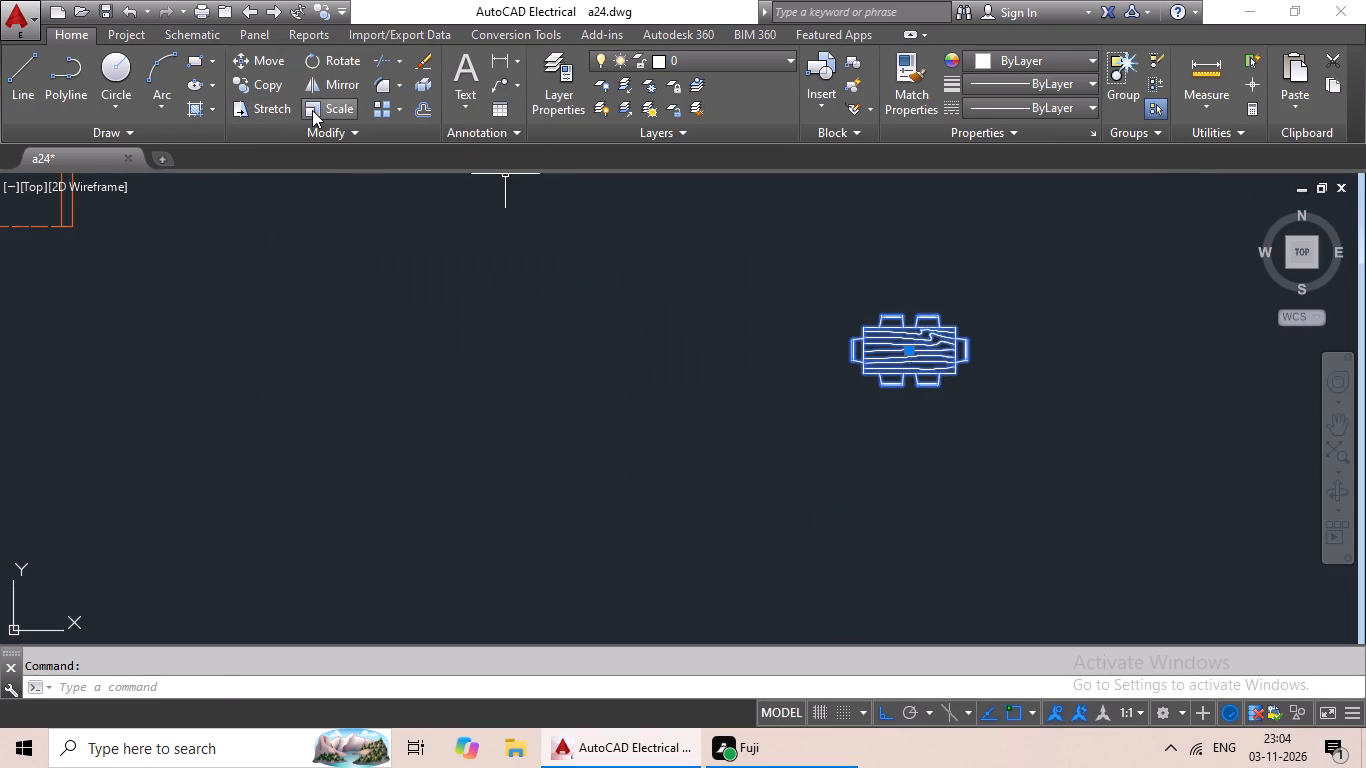
pyautogui.click(312, 110)
pyautogui.scroll(2, 1032, 377)
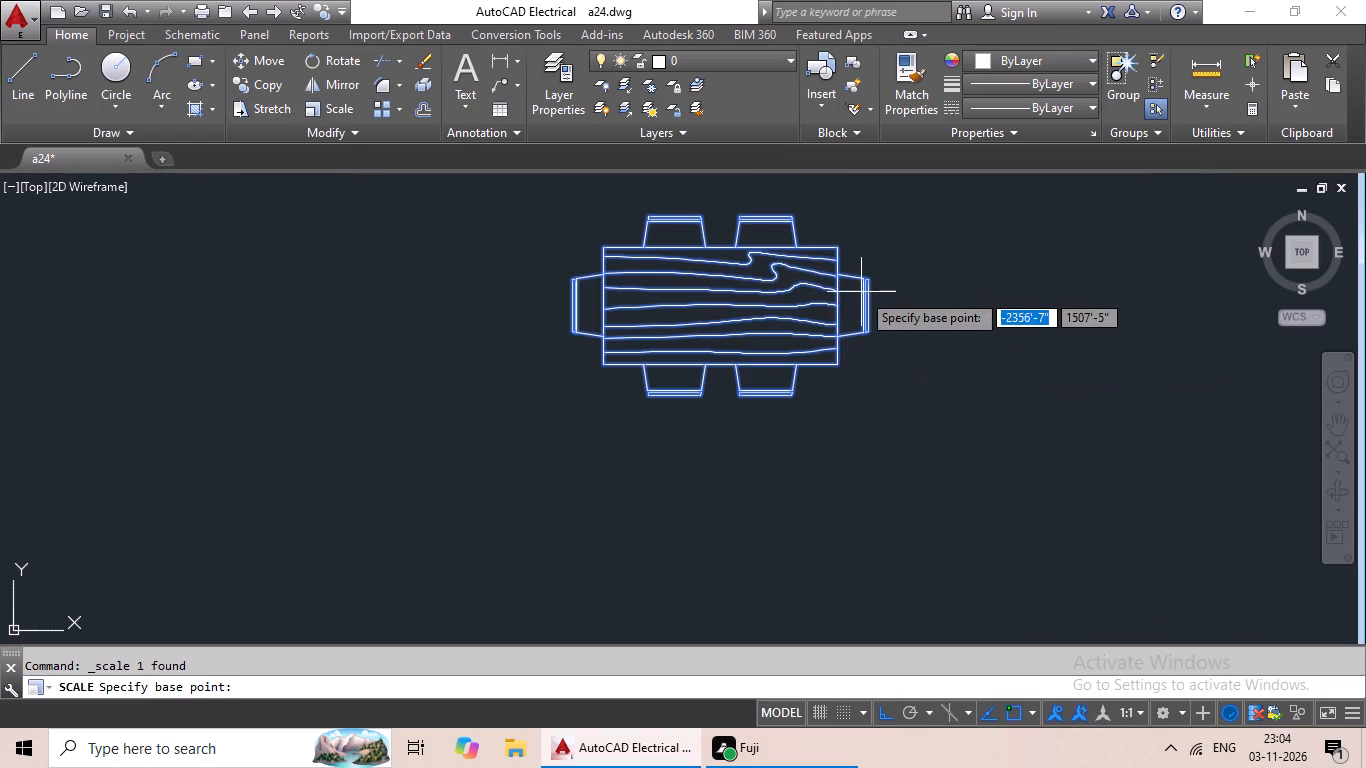
pyautogui.click(867, 300)
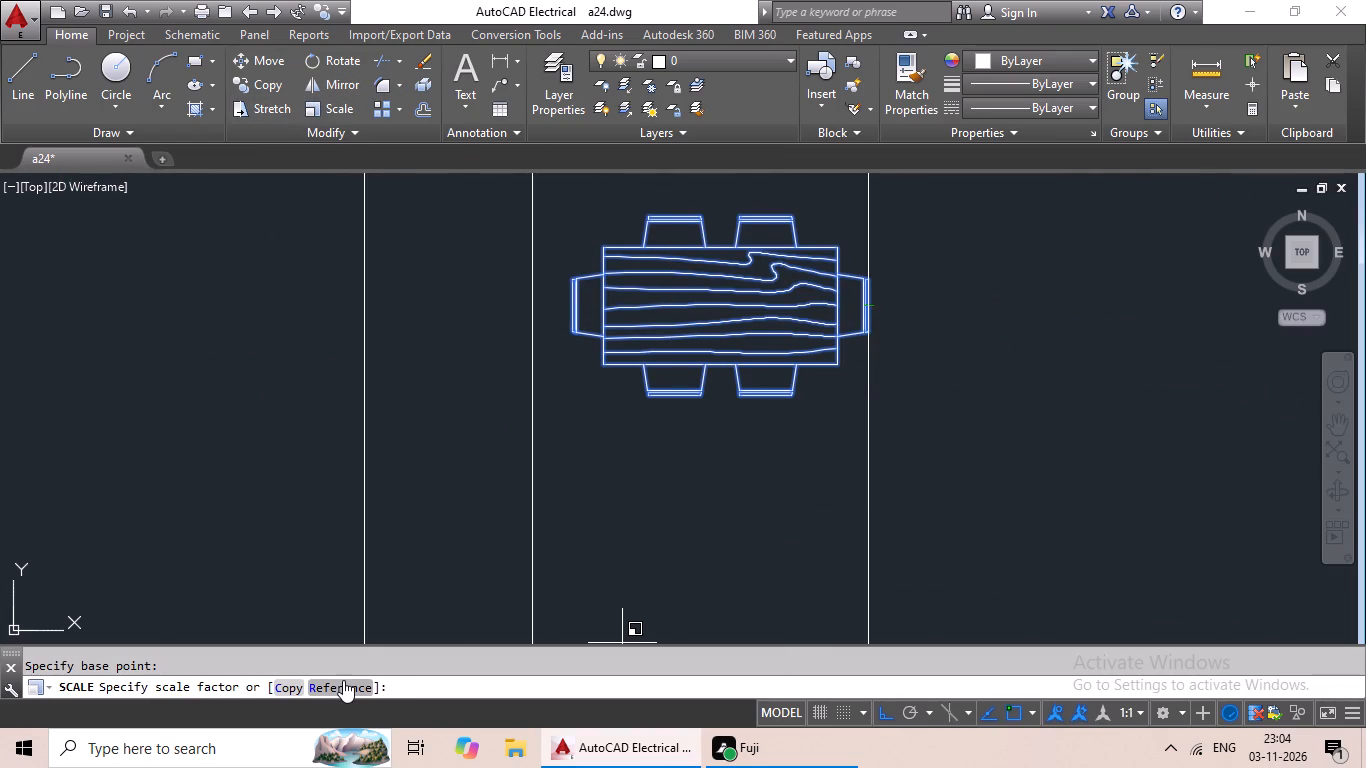
pyautogui.click(343, 680)
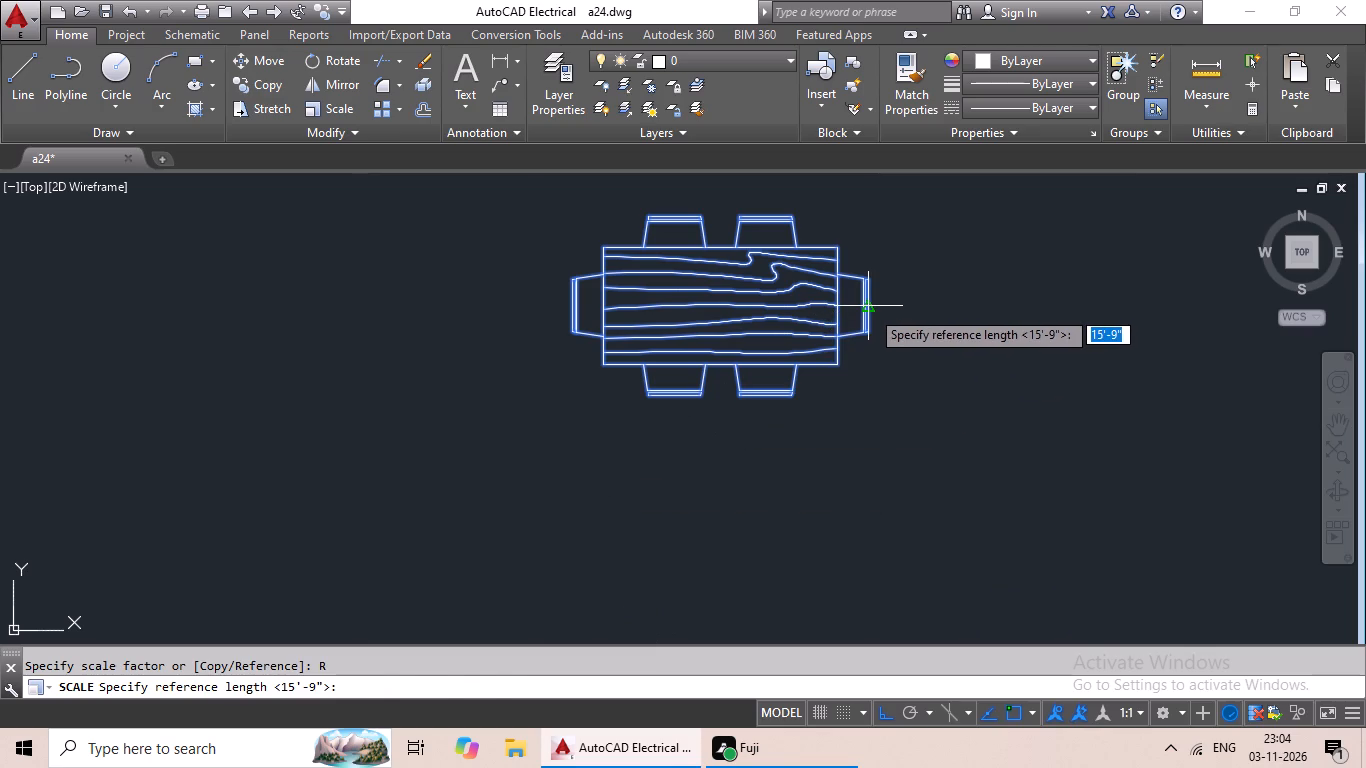
pyautogui.click(870, 308)
pyautogui.click(573, 304)
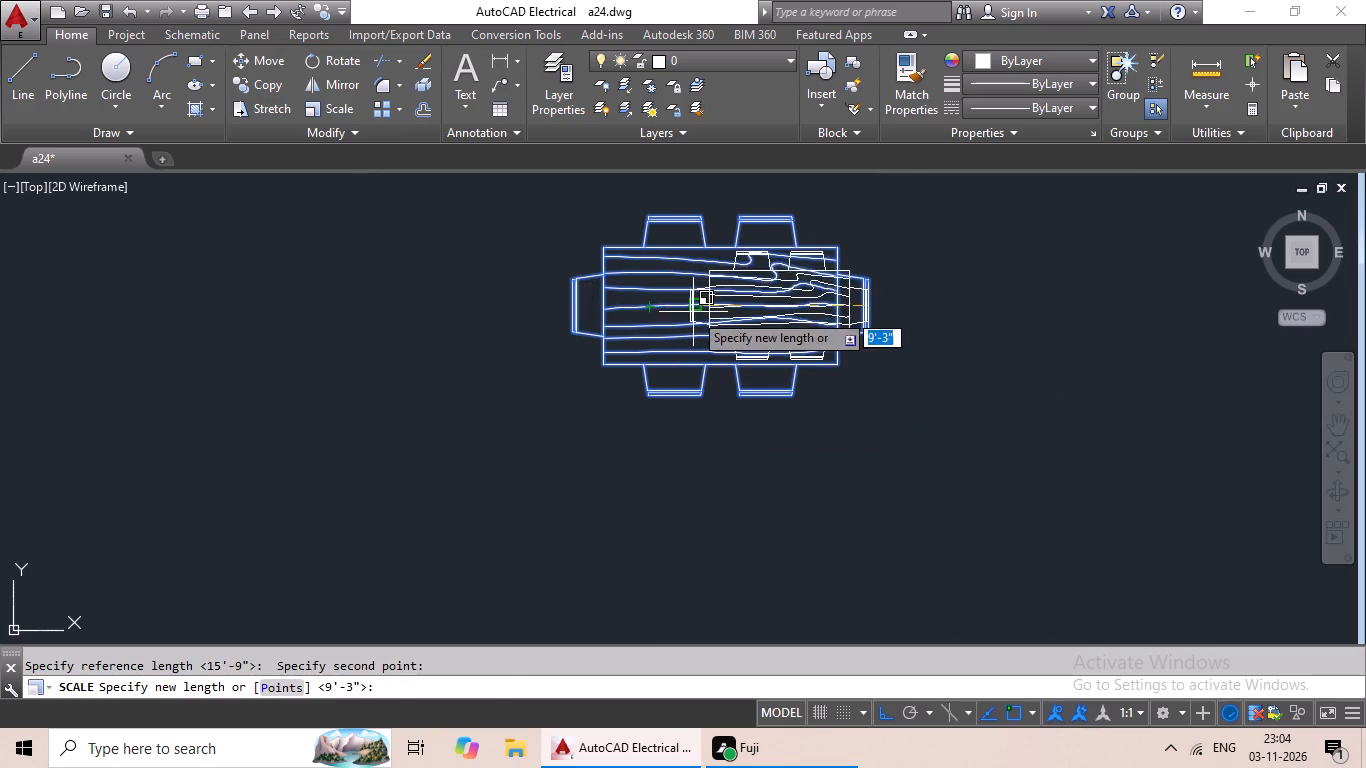
pyautogui.click(697, 313)
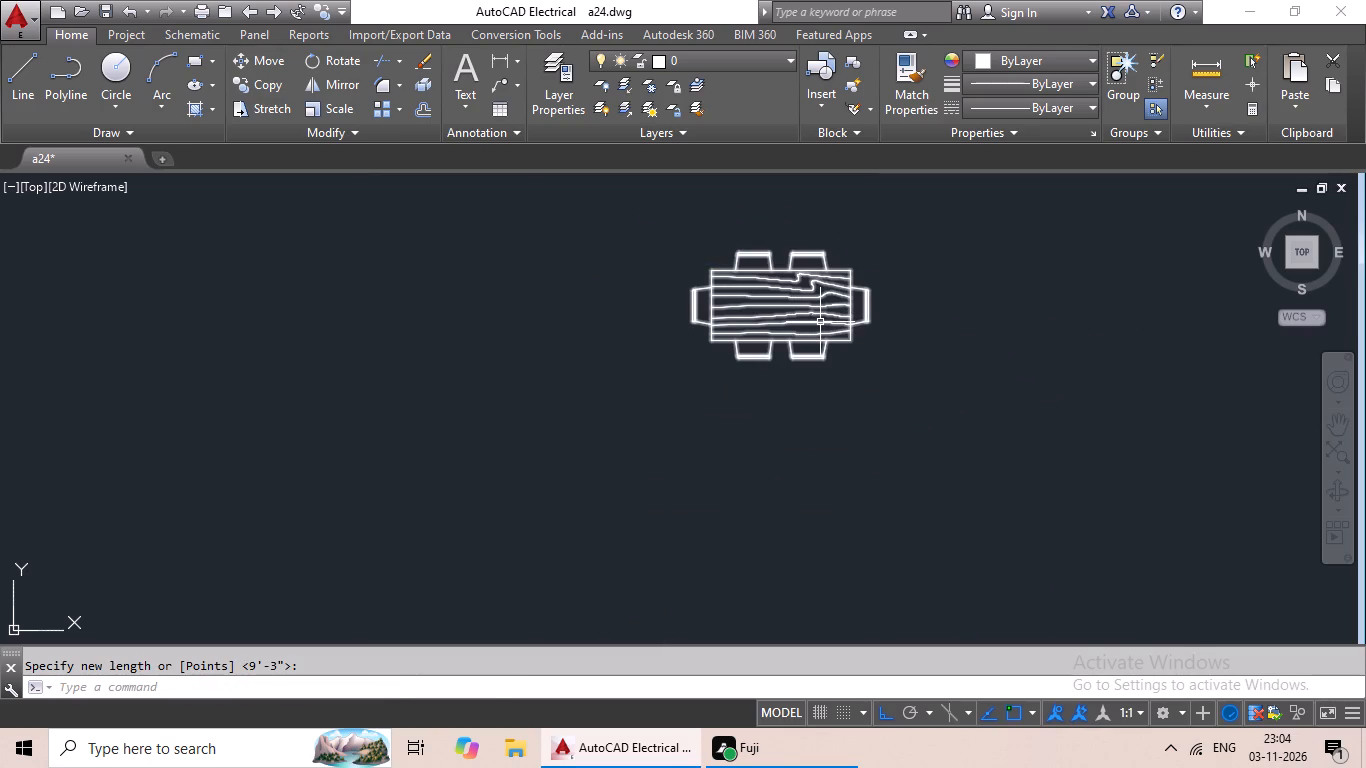
# Rotate the dining set a quarter turn about its east chair so its long side runs north-south.
pyautogui.moveTo(909, 248); pyautogui.dragTo(900, 488)
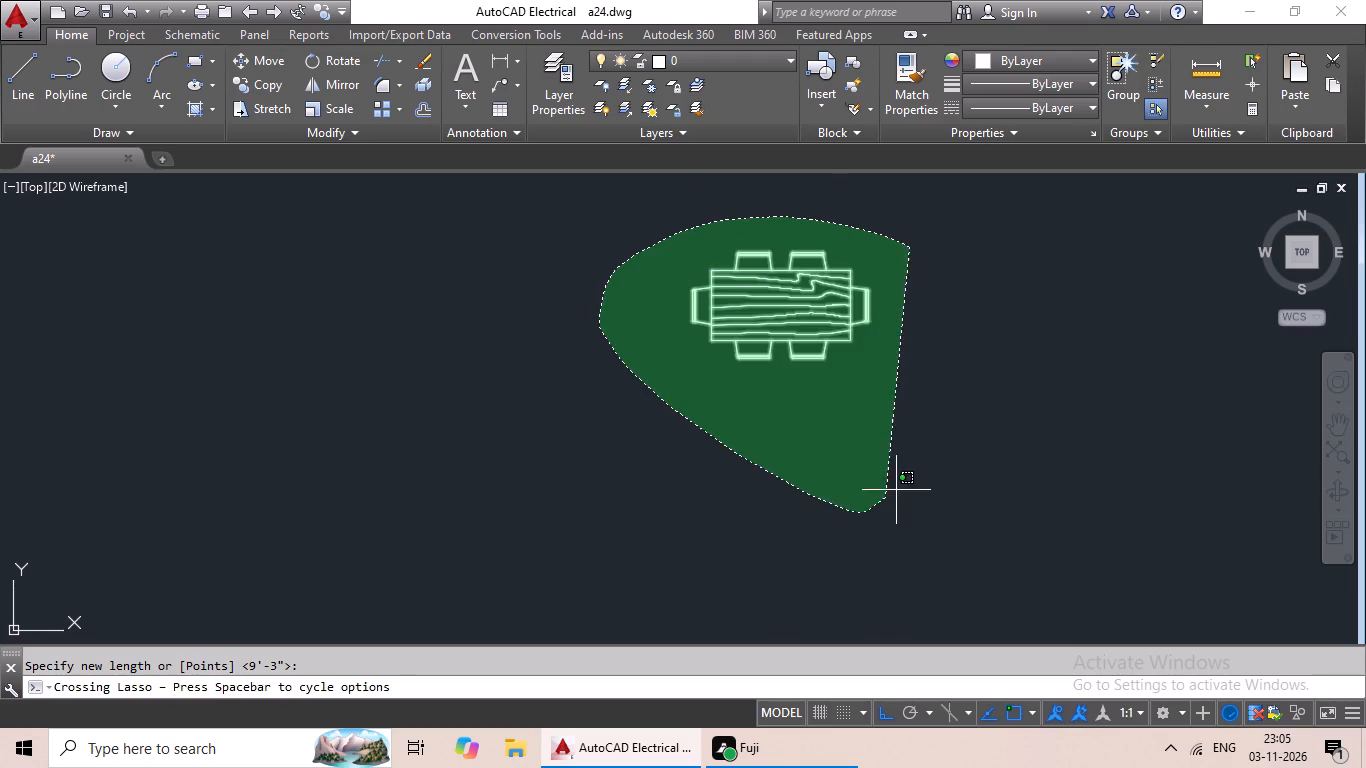
pyautogui.moveTo(900, 488); pyautogui.dragTo(906, 478)
pyautogui.scroll(-3, 914, 410)
pyautogui.moveTo(969, 389); pyautogui.dragTo(787, 438, button='middle')
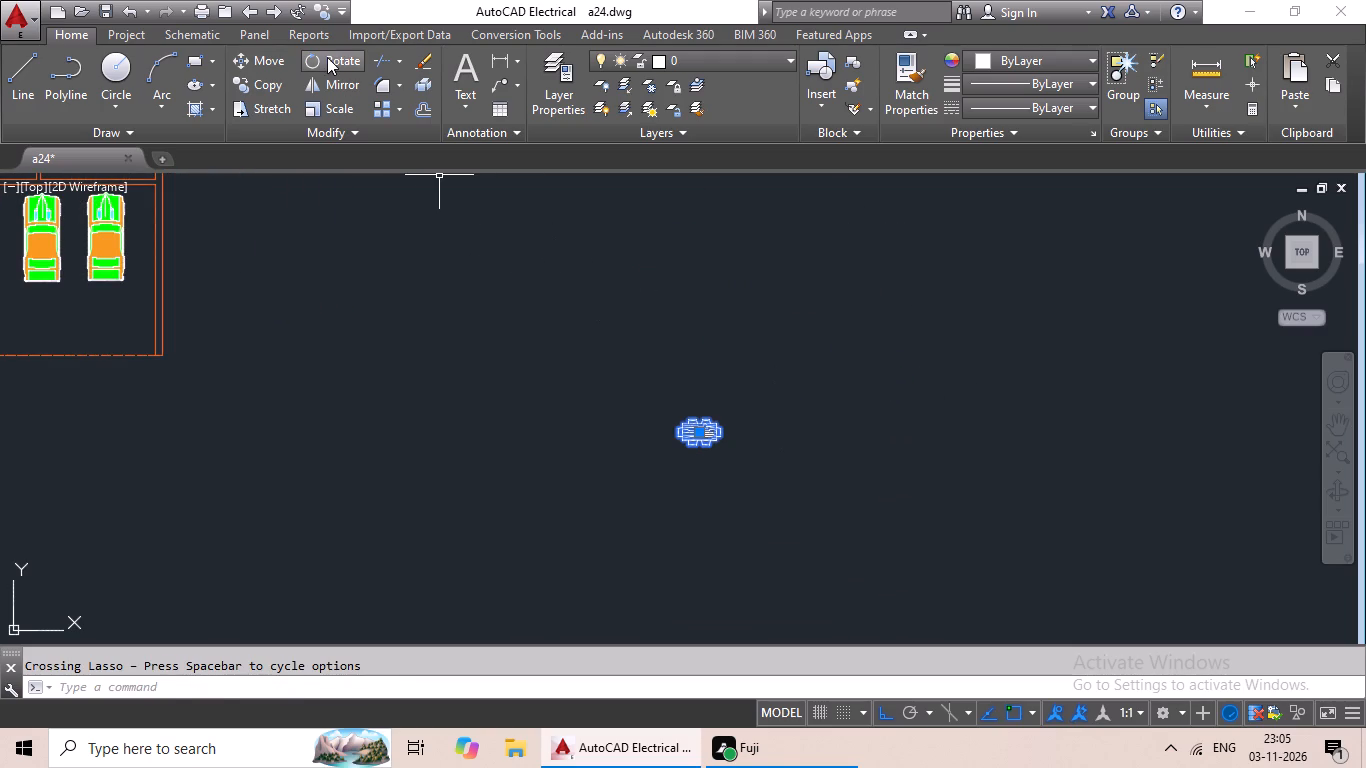
pyautogui.click(327, 57)
pyautogui.scroll(3, 741, 430)
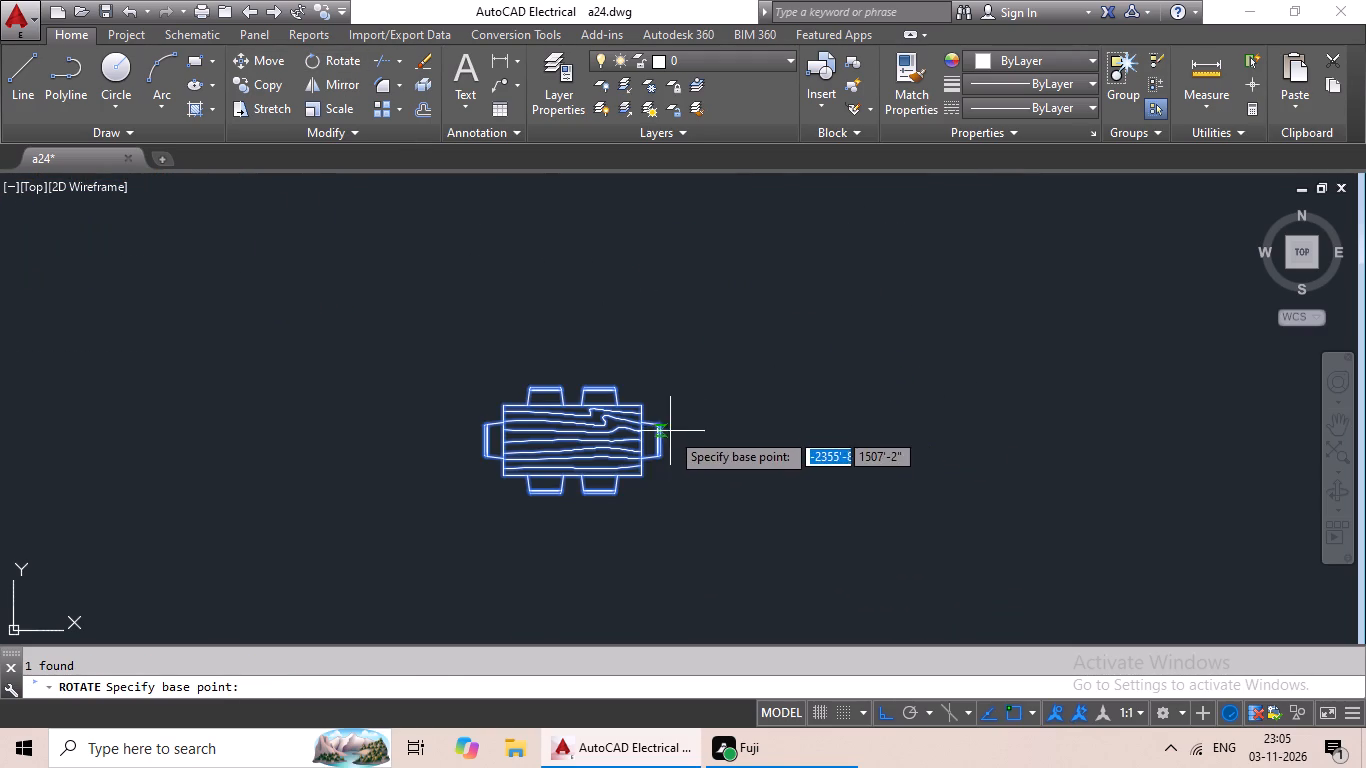
pyautogui.click(660, 431)
pyautogui.click(632, 341)
# Copy the rotated dining set and paste it in the east apartment's central room, beside the dividing wall.
pyautogui.scroll(-2, 889, 429)
pyautogui.moveTo(874, 393); pyautogui.dragTo(766, 485)
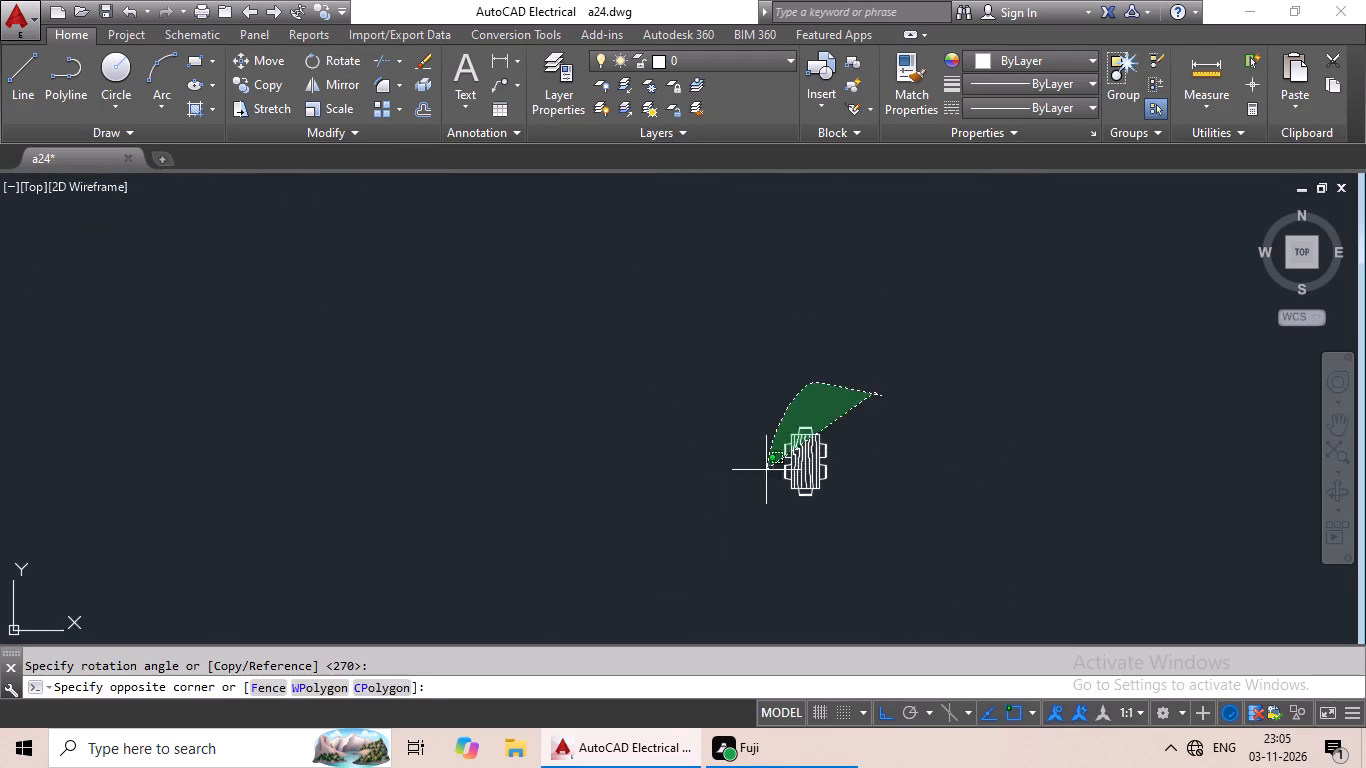
pyautogui.moveTo(766, 485); pyautogui.dragTo(924, 563)
pyautogui.hotkey('ctrl', 'c')
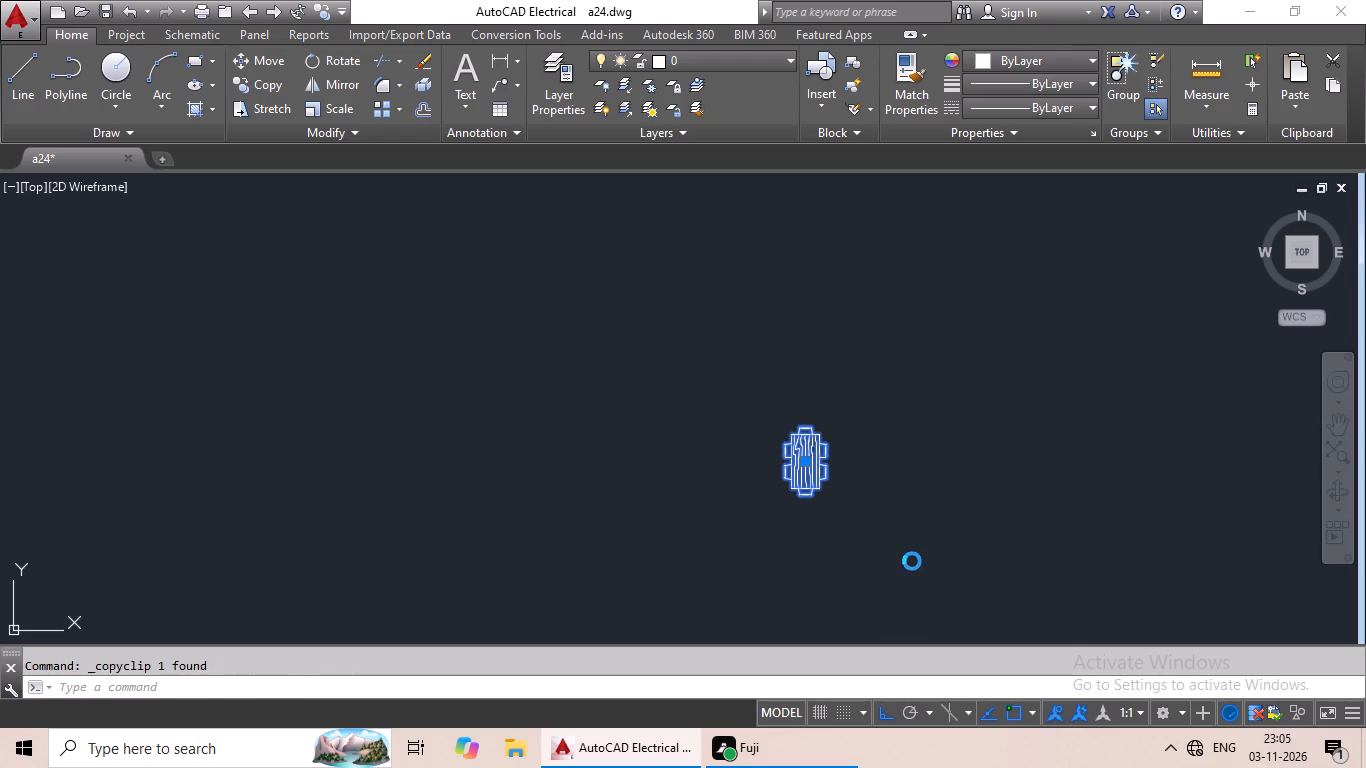
pyautogui.hotkey('ctrl', 'v')
pyautogui.keyDown('ctrl'); pyautogui.scroll(-1, 835, 547); pyautogui.keyUp('ctrl')
pyautogui.moveTo(704, 520); pyautogui.dragTo(745, 520, button='middle')
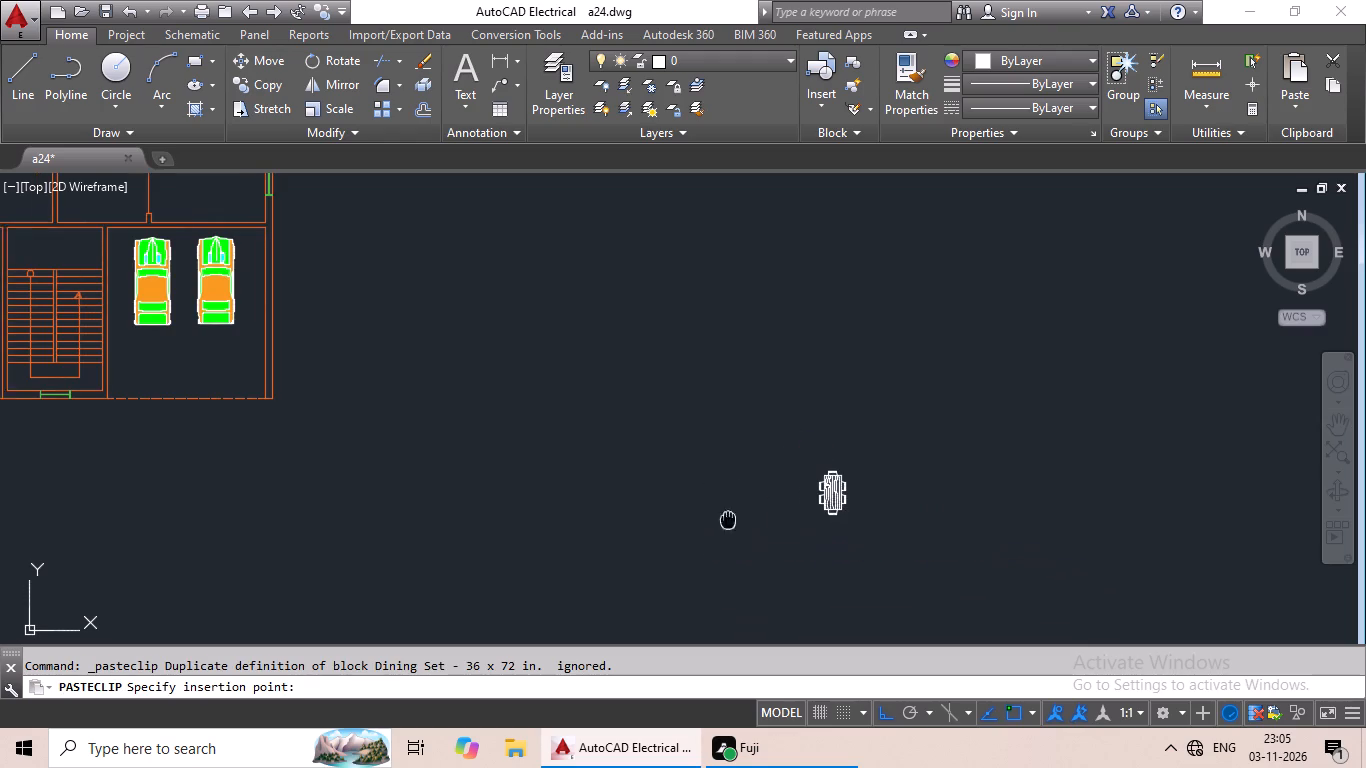
pyautogui.moveTo(745, 520); pyautogui.dragTo(825, 523, button='middle')
pyautogui.moveTo(568, 479); pyautogui.dragTo(826, 619, button='middle')
pyautogui.scroll(-2, 769, 545)
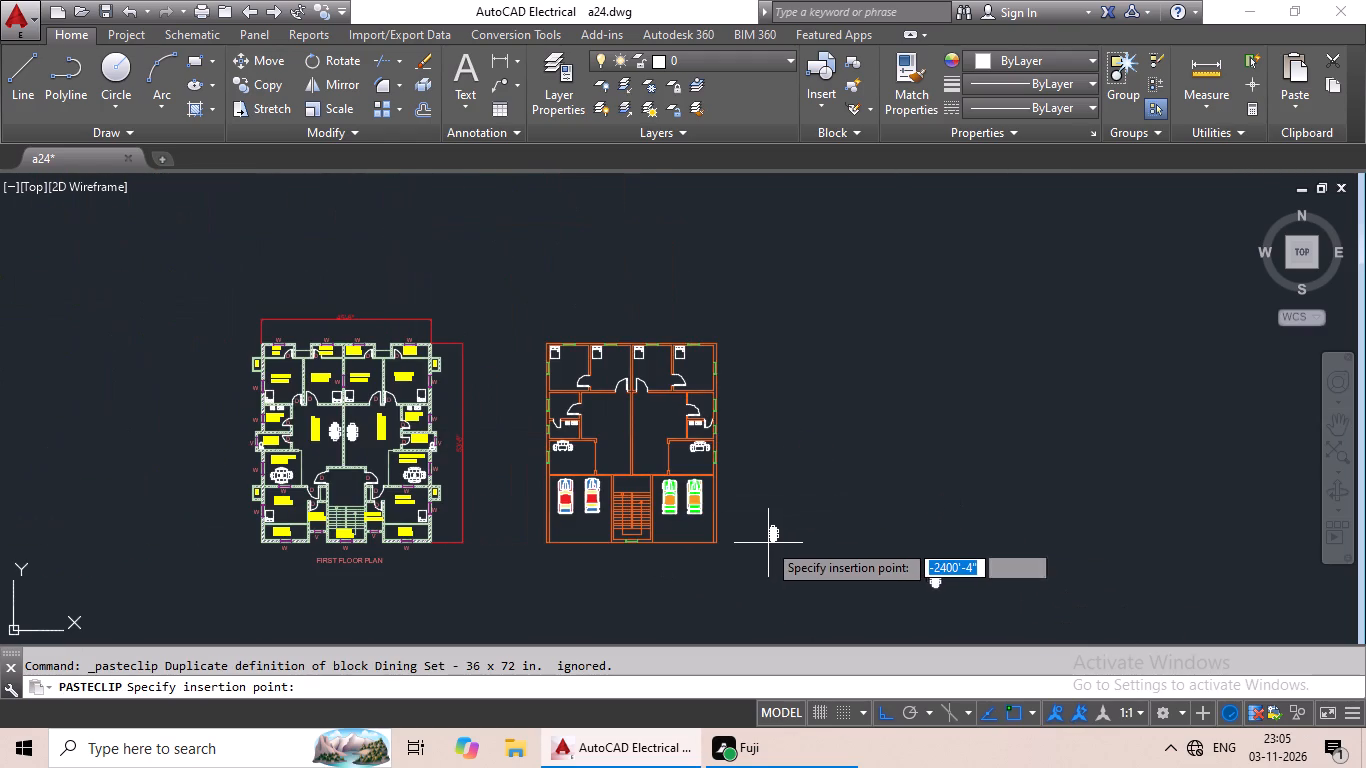
pyautogui.scroll(3, 634, 421)
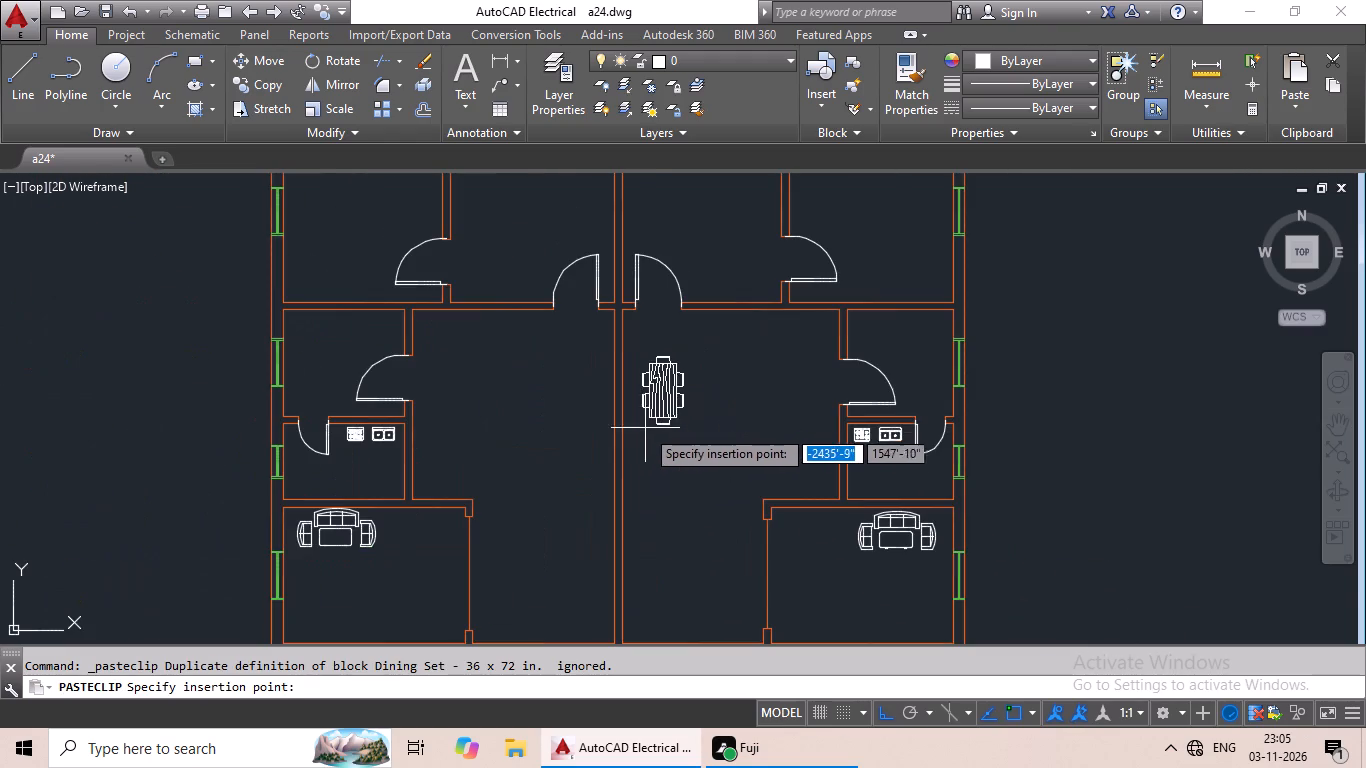
pyautogui.scroll(2, 647, 442)
pyautogui.click(601, 484)
# Paste a second dining set in the west apartment's central room, across the dividing wall and level with the first.
pyautogui.scroll(-2, 707, 472)
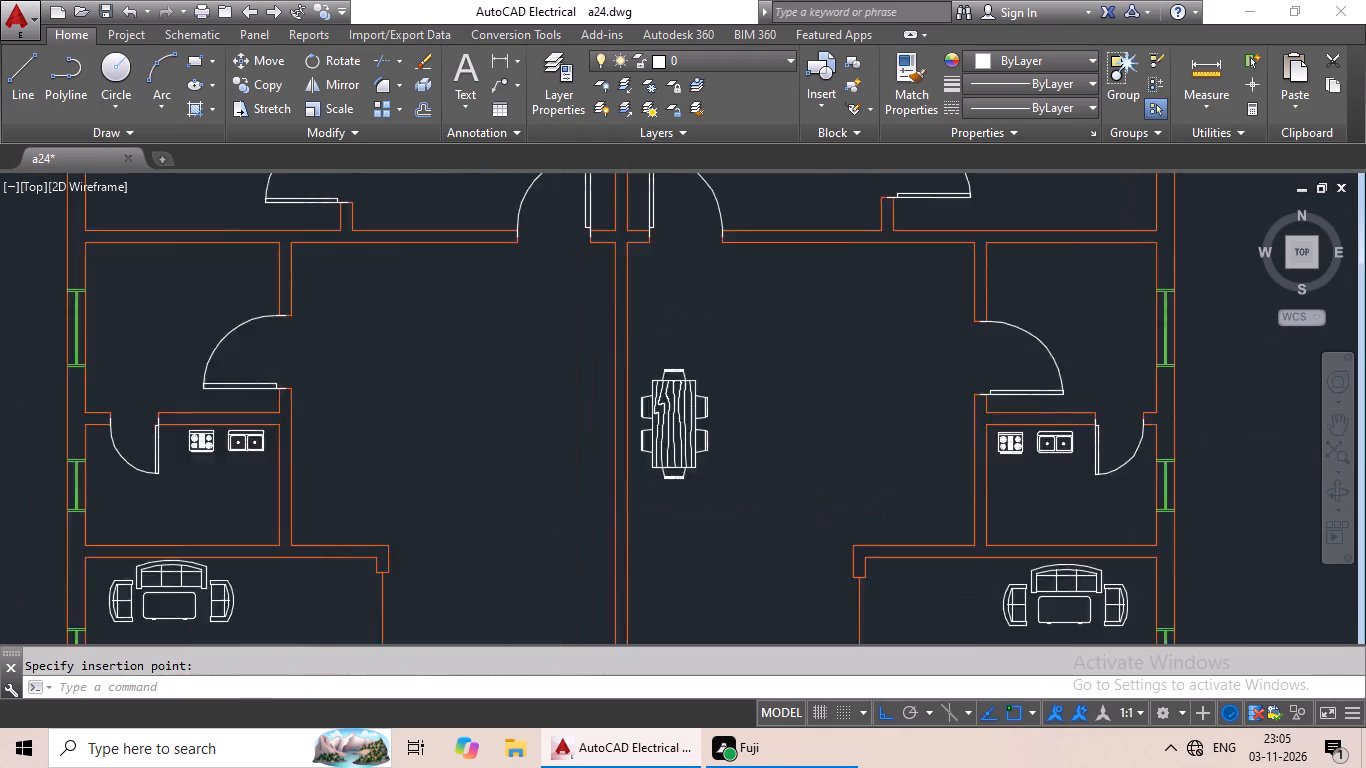
pyautogui.hotkey('ctrl', 'v')
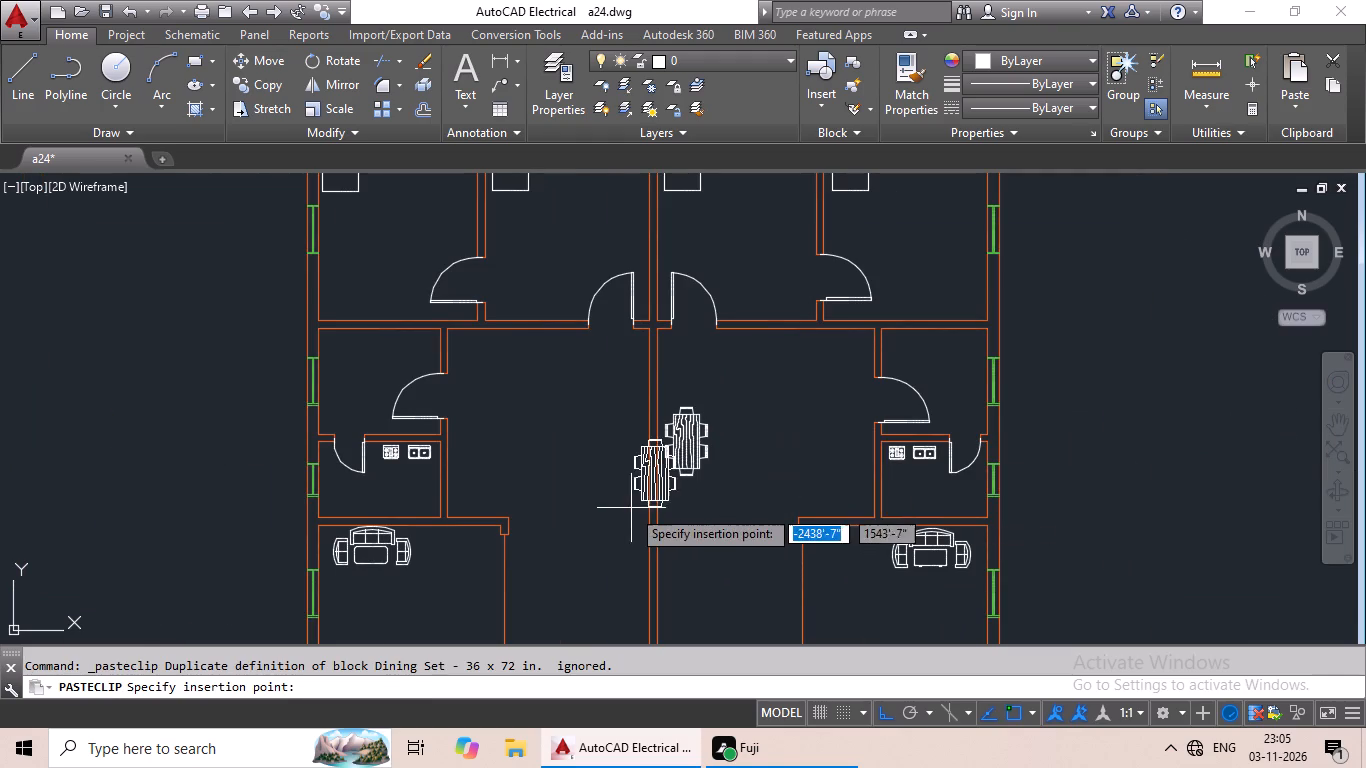
pyautogui.scroll(1, 593, 483)
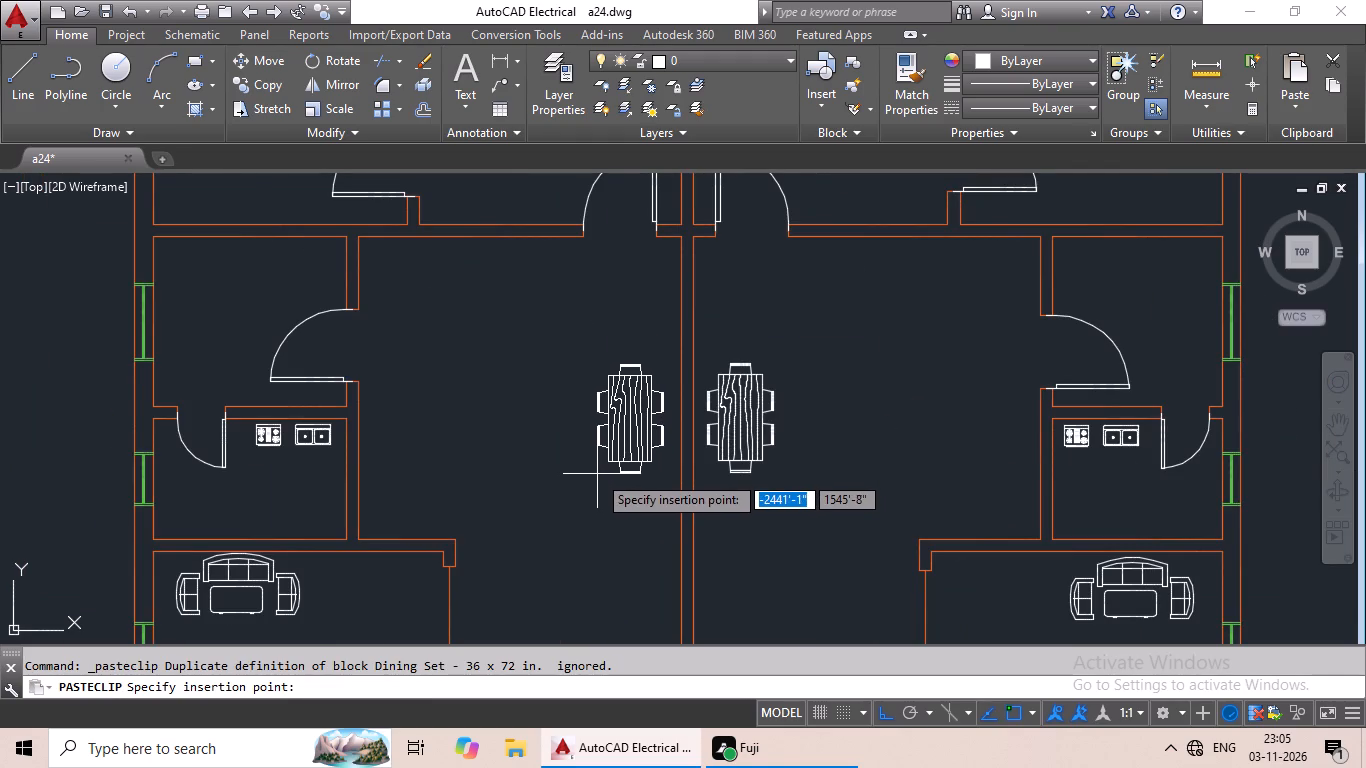
pyautogui.click(597, 474)
# Erase the spare dining set left outside the plan to the southeast.
pyautogui.scroll(-4, 723, 466)
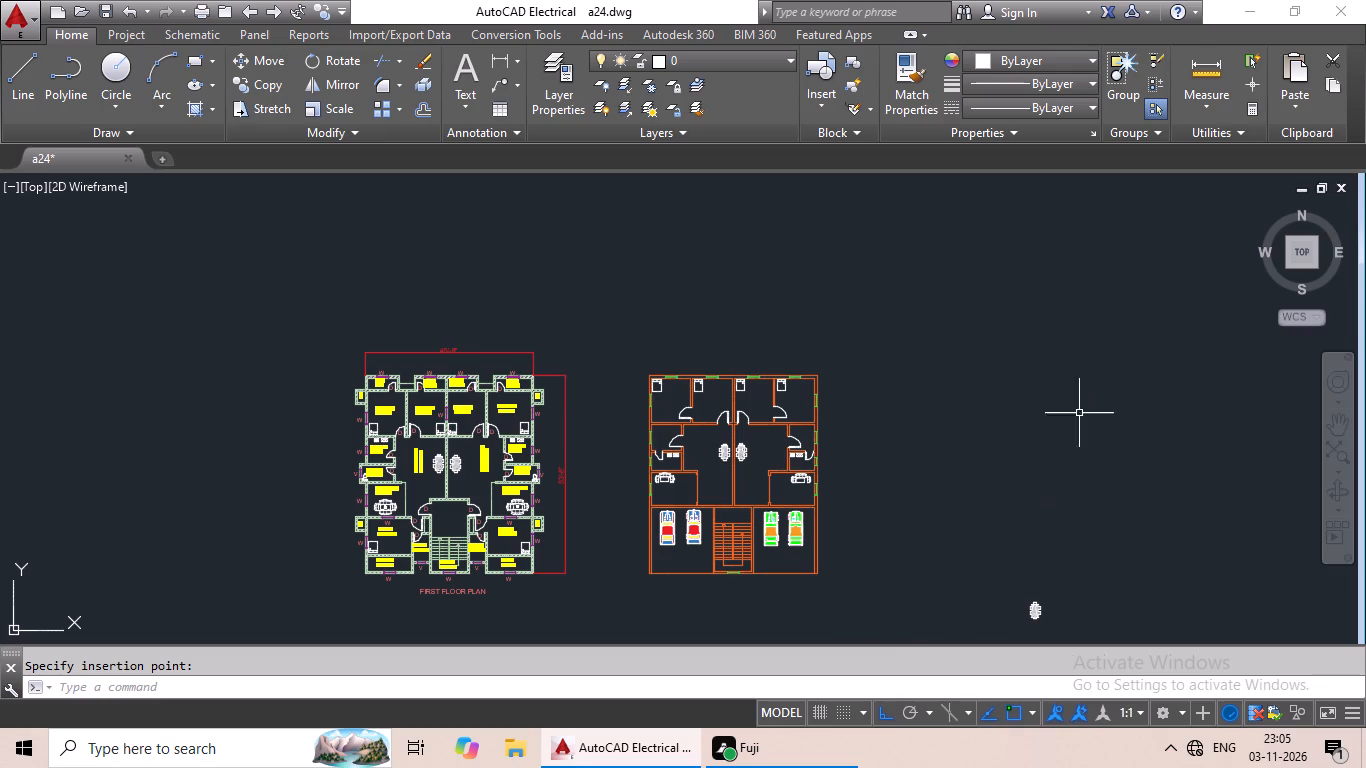
pyautogui.scroll(-2, 1078, 414)
pyautogui.moveTo(1043, 419); pyautogui.dragTo(794, 397, button='middle')
pyautogui.scroll(2, 809, 439)
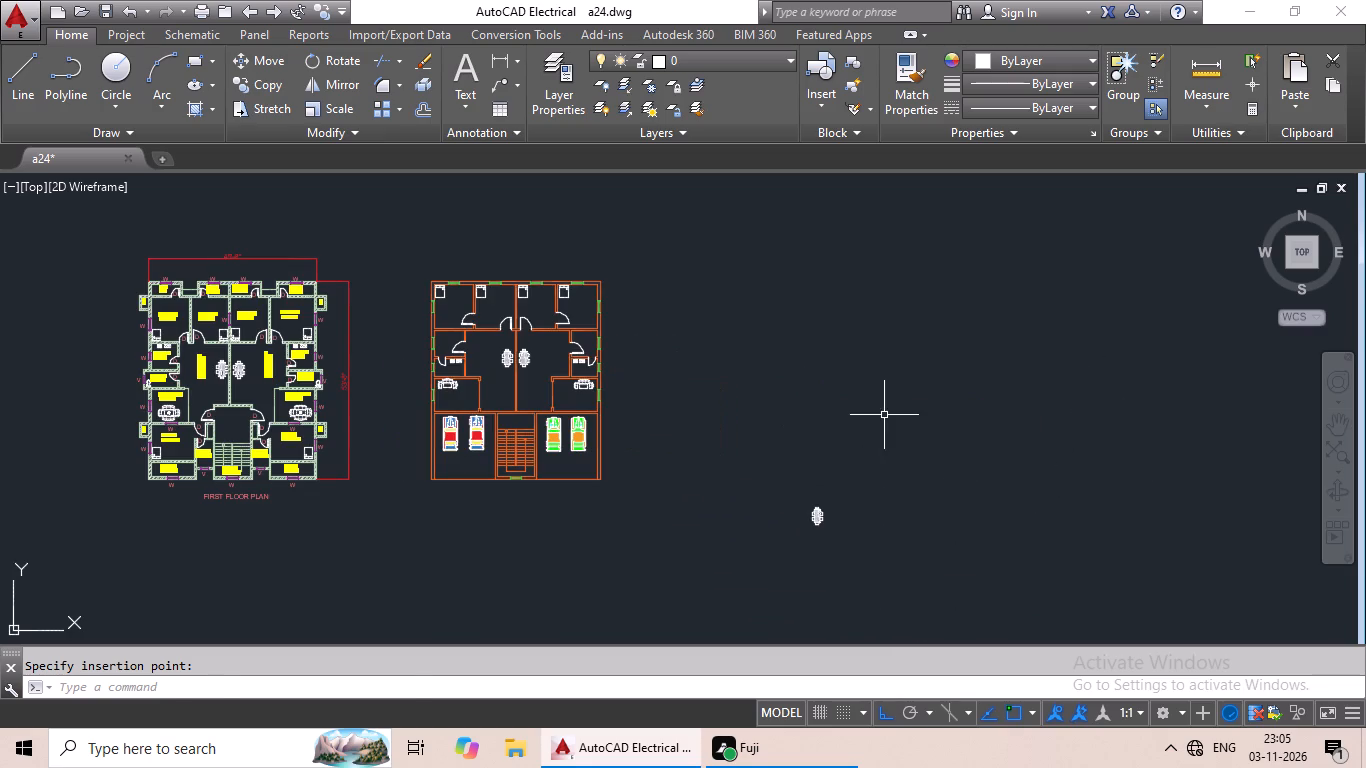
pyautogui.moveTo(886, 411); pyautogui.dragTo(901, 601)
pyautogui.press('Delete')
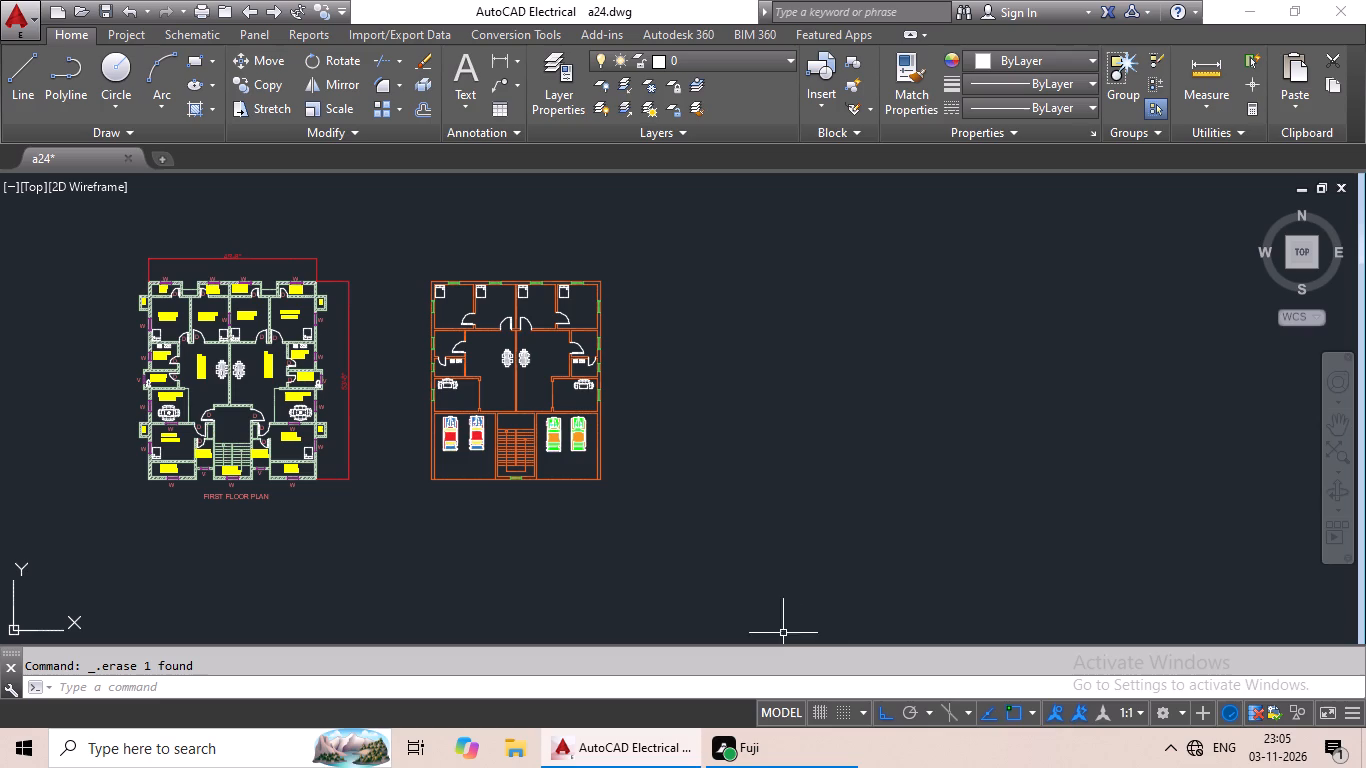
pyautogui.scroll(1, 672, 423)
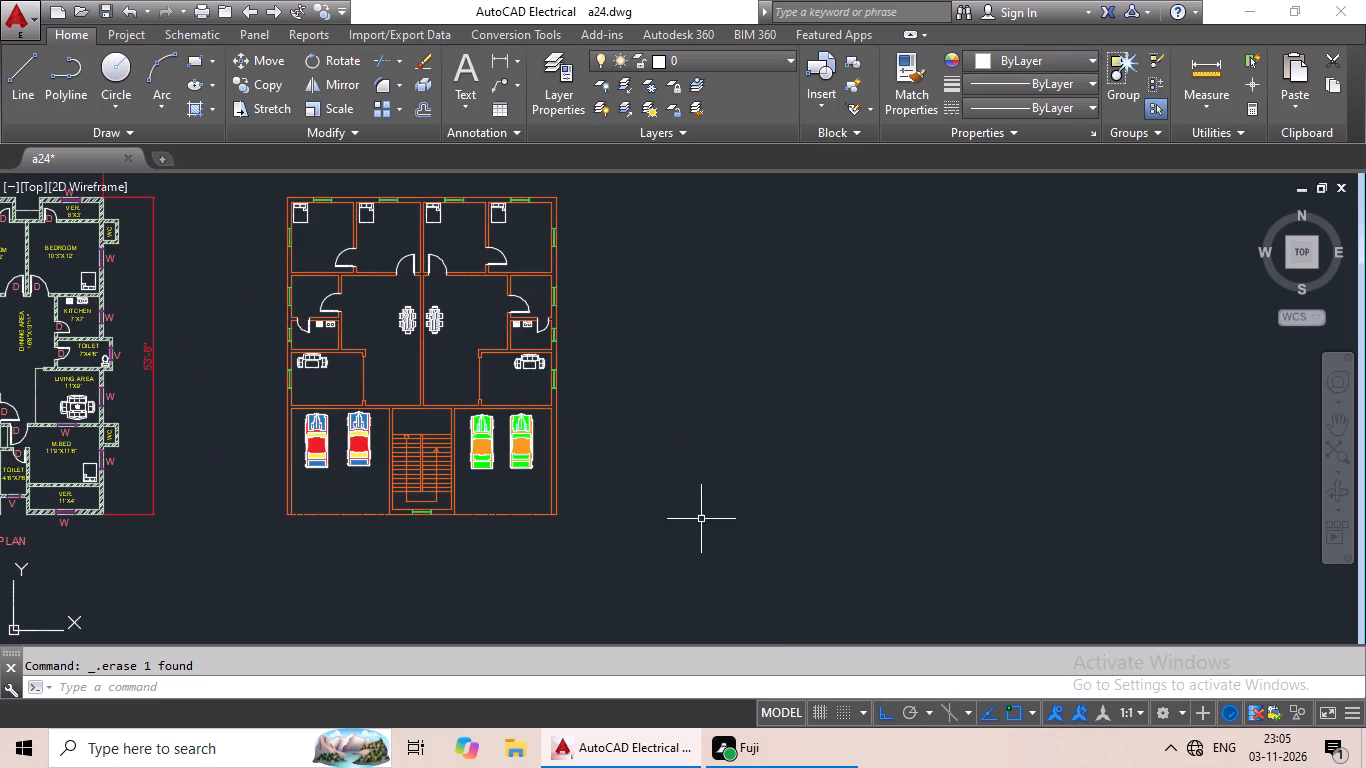
# Add a red multiline text reading BEDROOM, 9" high, in the empty area east of the furnished plan.
pyautogui.moveTo(719, 426); pyautogui.dragTo(744, 527, button='middle')
pyautogui.middleClick(744, 528)
pyautogui.moveTo(733, 533); pyautogui.dragTo(769, 459, button='middle')
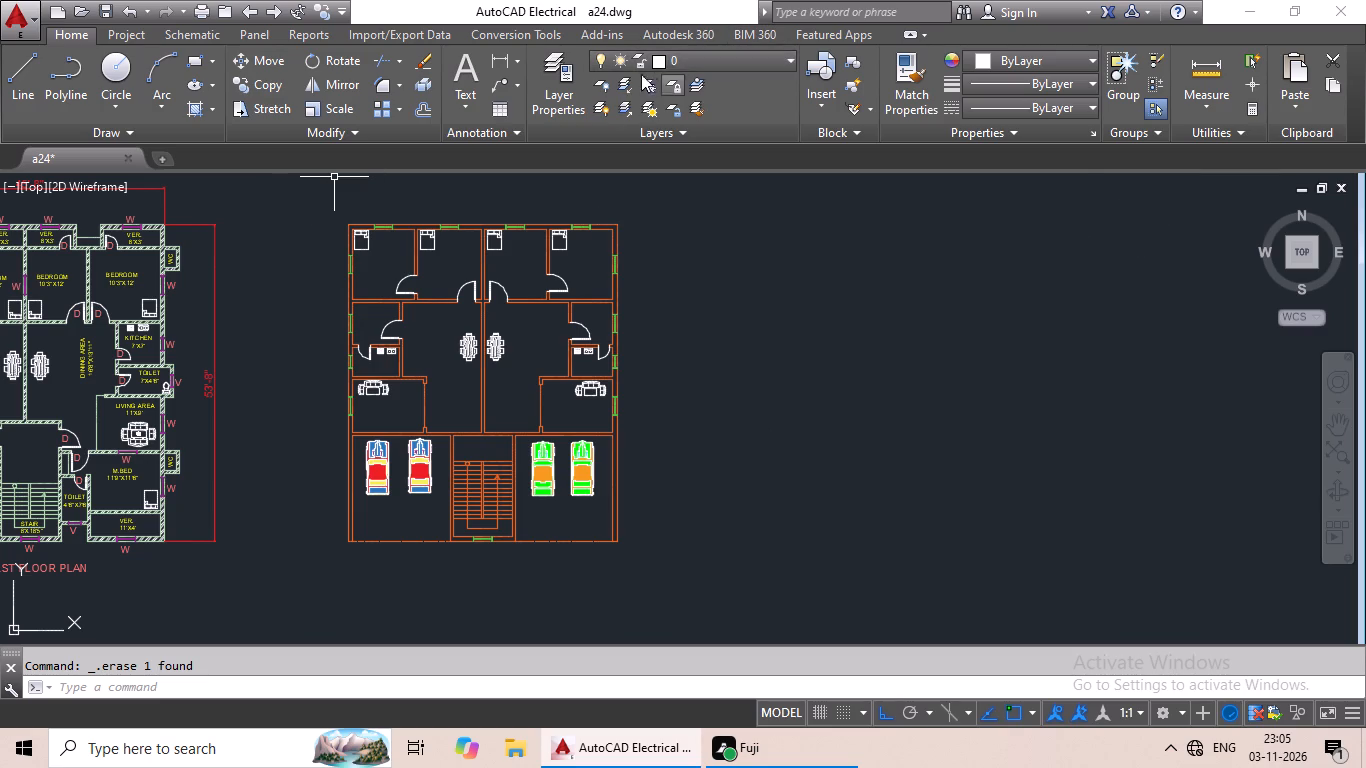
pyautogui.click(463, 84)
pyautogui.moveTo(725, 260); pyautogui.dragTo(715, 272, button='middle')
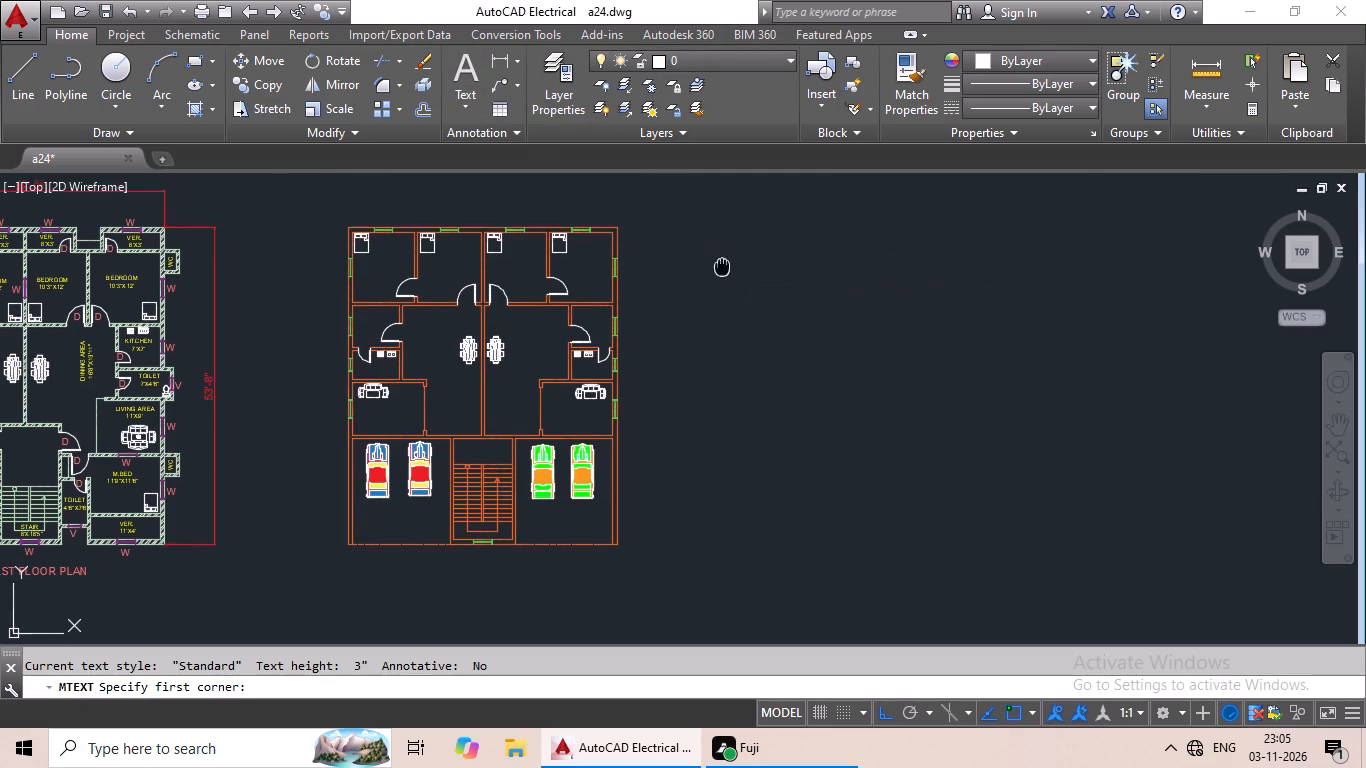
pyautogui.moveTo(715, 272); pyautogui.dragTo(647, 289, button='middle')
pyautogui.click(730, 283)
pyautogui.click(1105, 366)
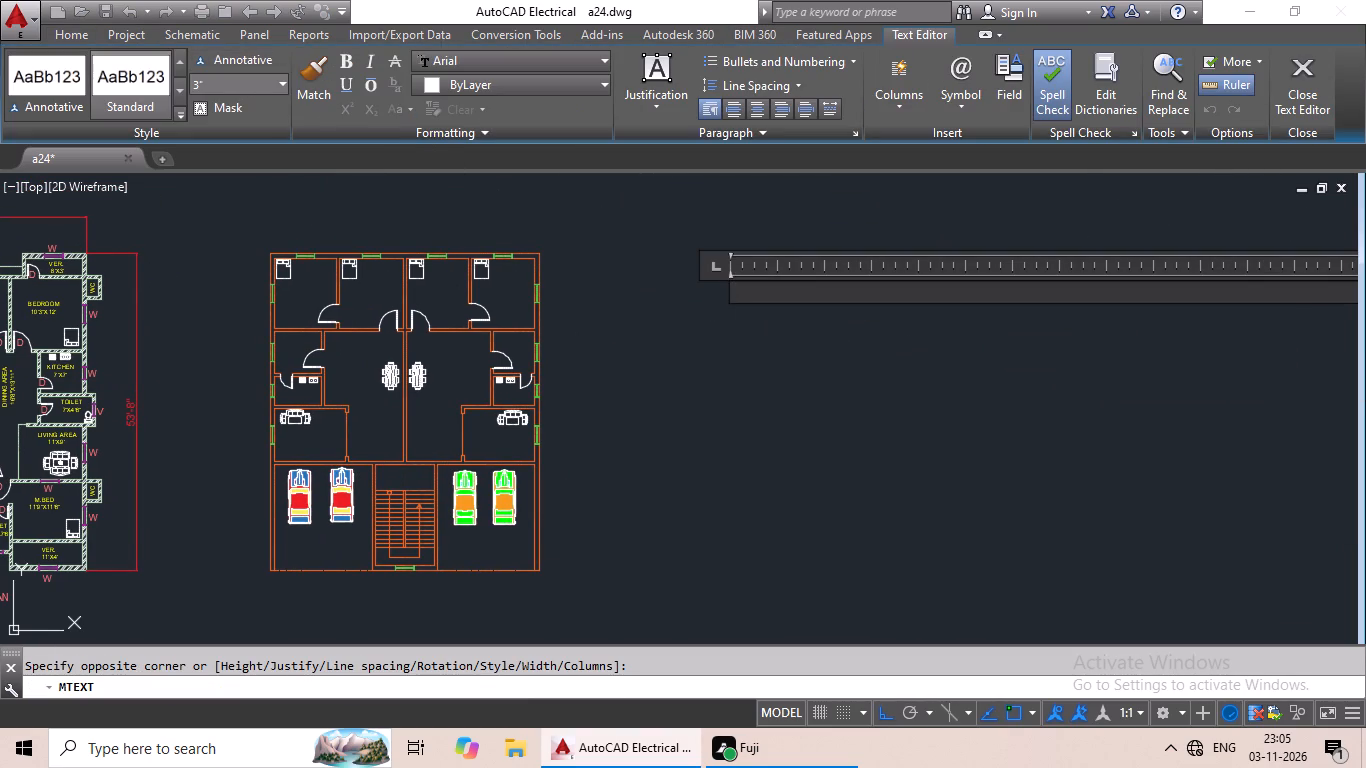
pyautogui.click(284, 86)
pyautogui.click(231, 159)
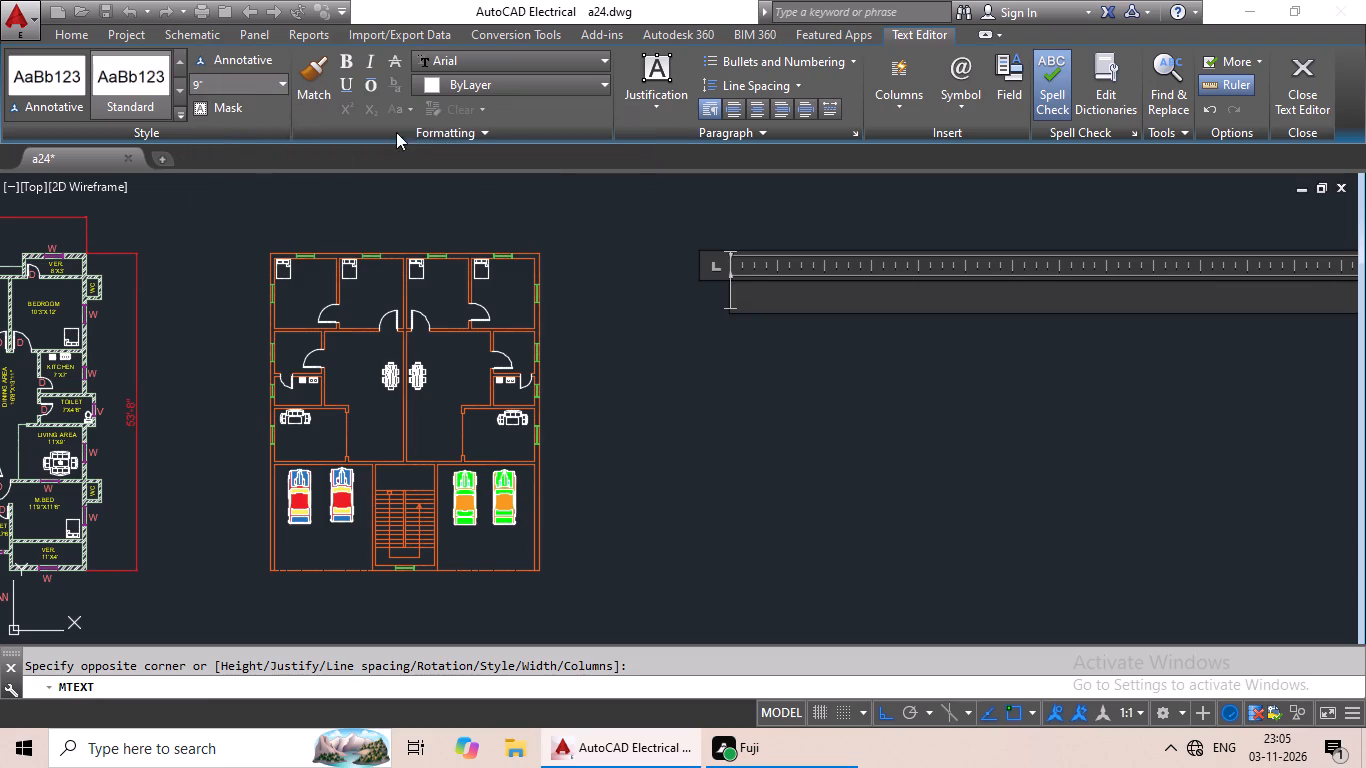
pyautogui.click(507, 91)
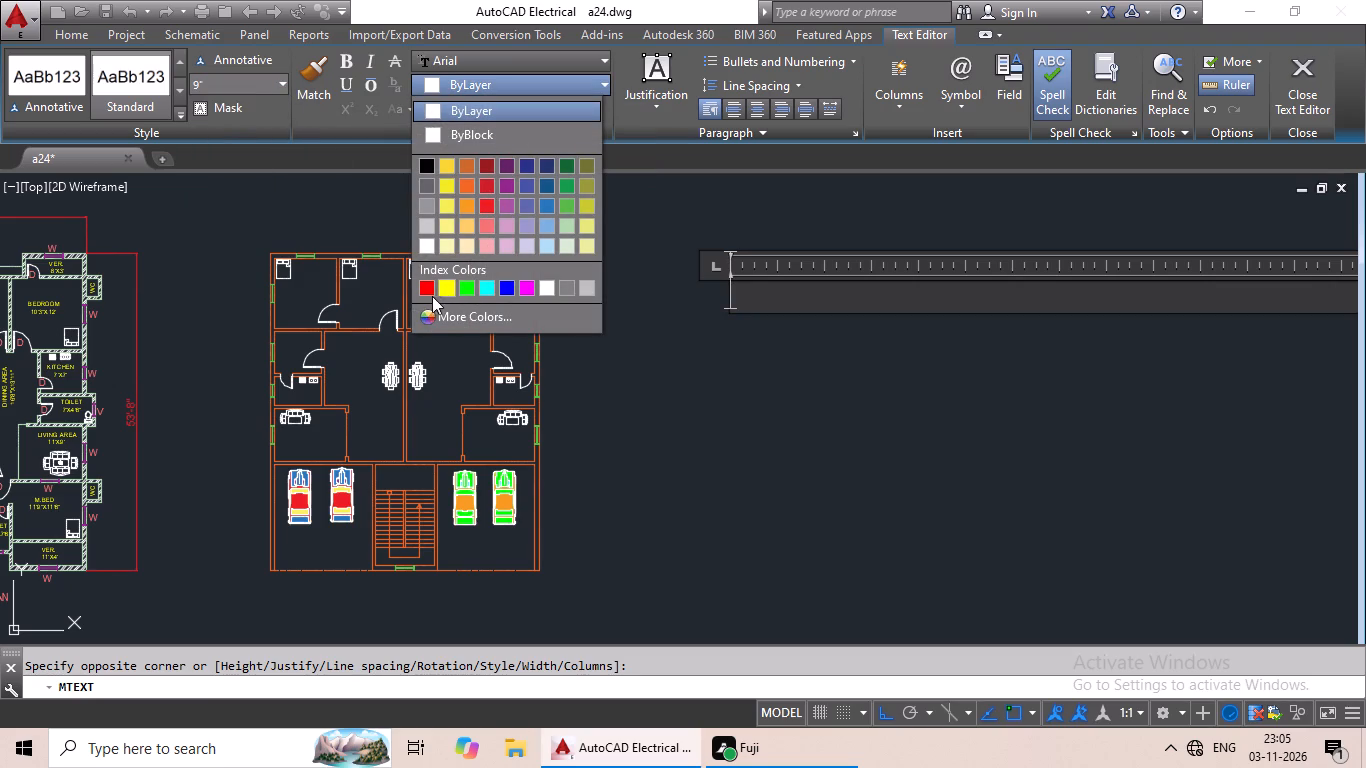
pyautogui.click(425, 289)
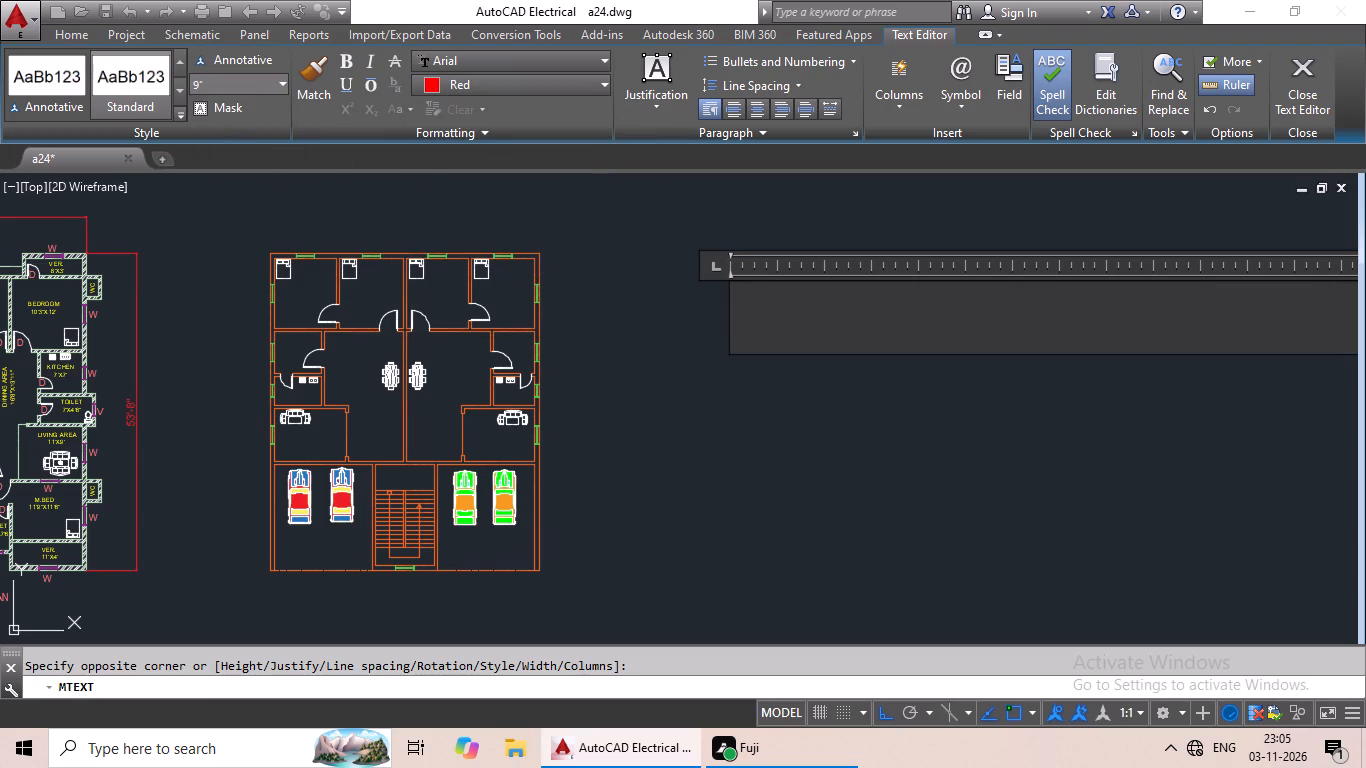
pyautogui.write('BED')
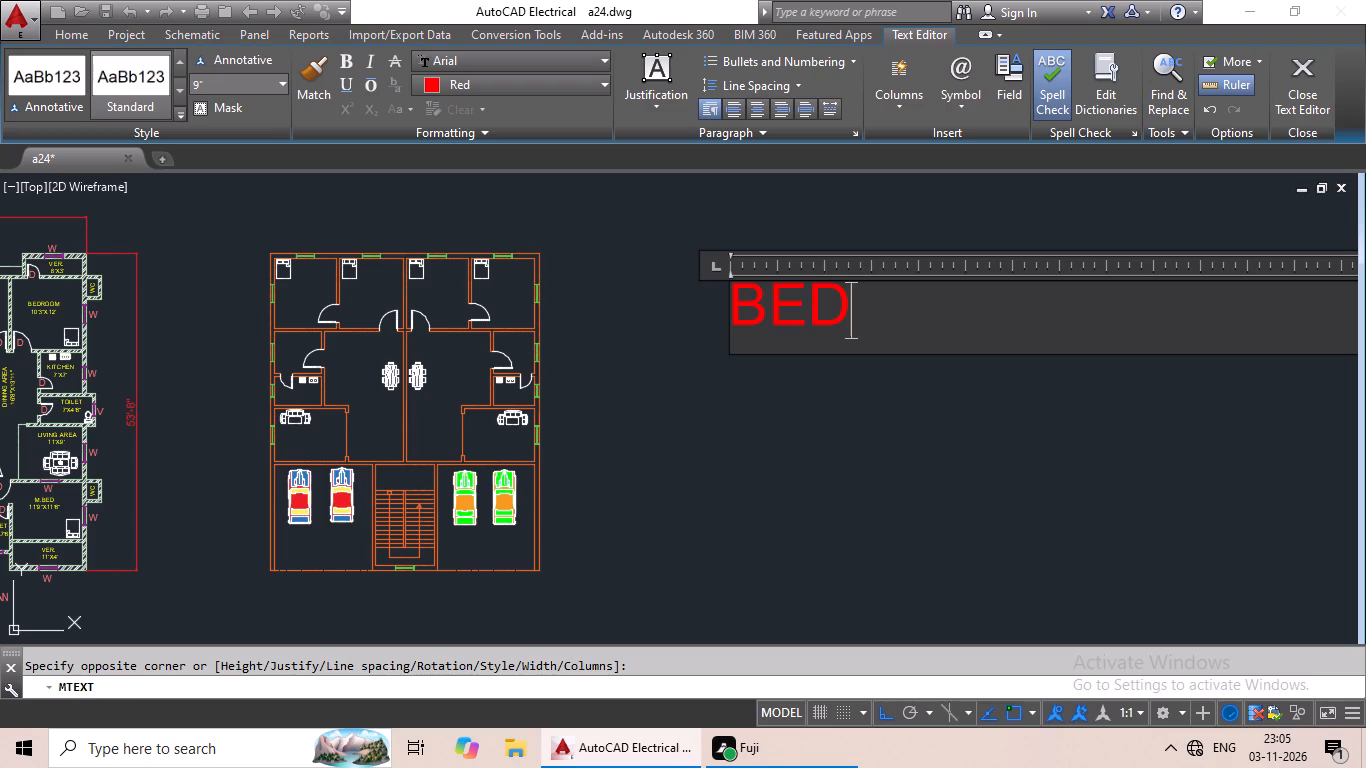
pyautogui.write('ROOM')
pyautogui.click(800, 382)
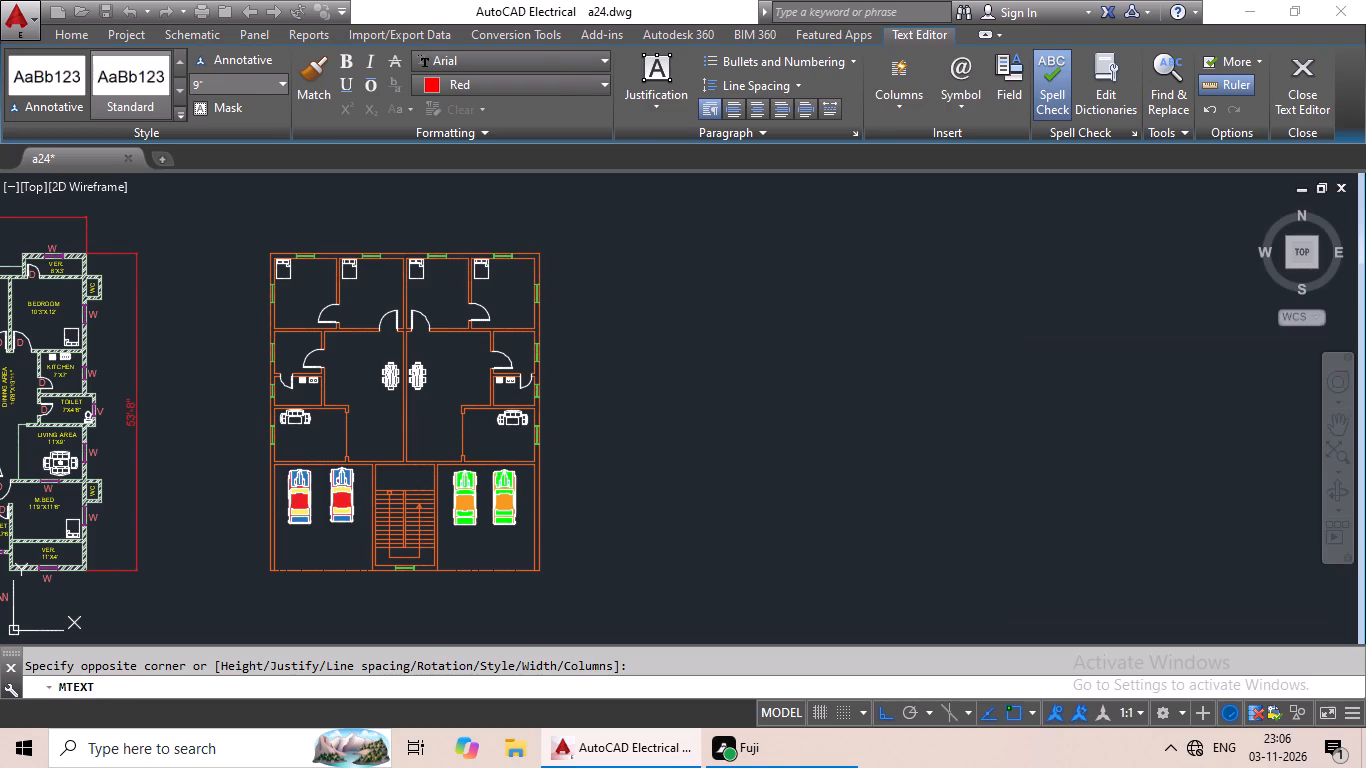
# Measure the northeast bedroom's inside width along its north wall with a temporary linear dimension.
pyautogui.scroll(2, 503, 279)
pyautogui.moveTo(505, 287); pyautogui.dragTo(587, 376, button='middle')
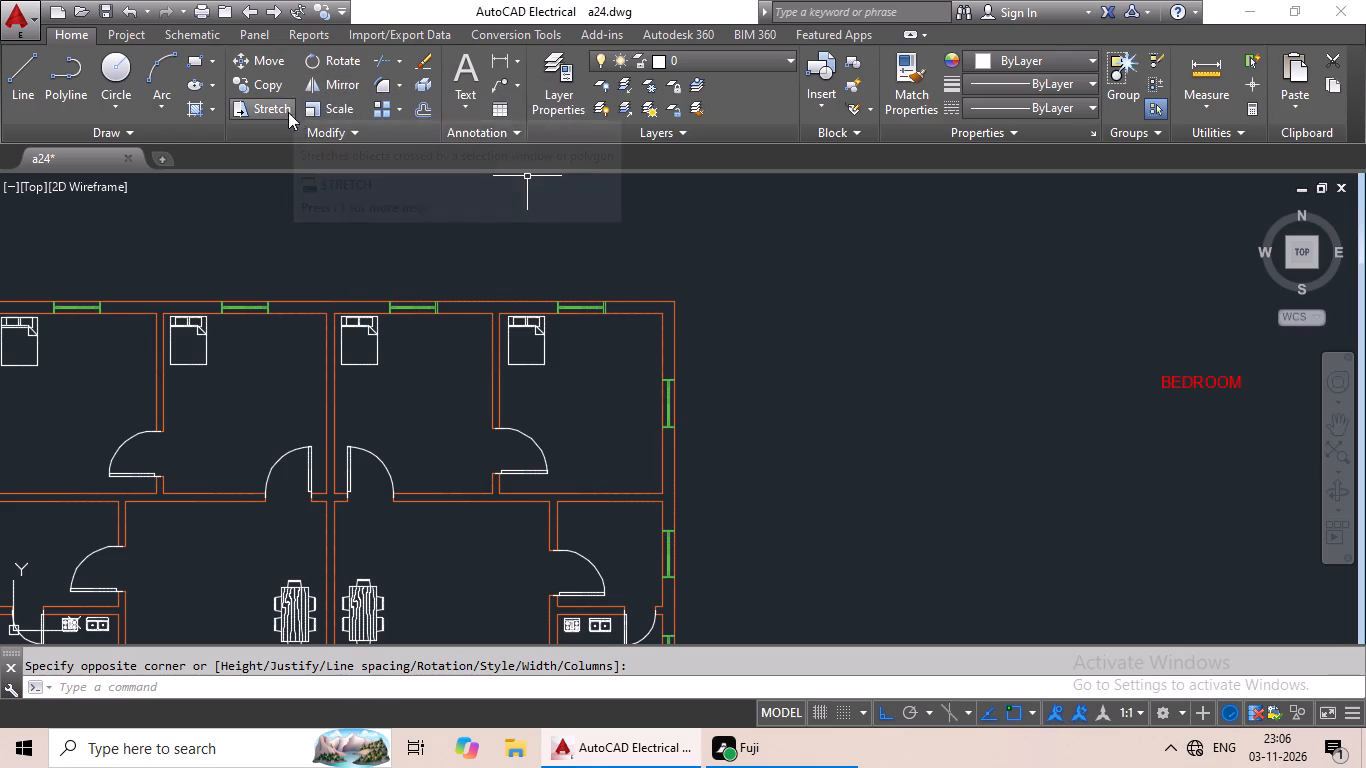
pyautogui.click(497, 55)
pyautogui.scroll(2, 529, 310)
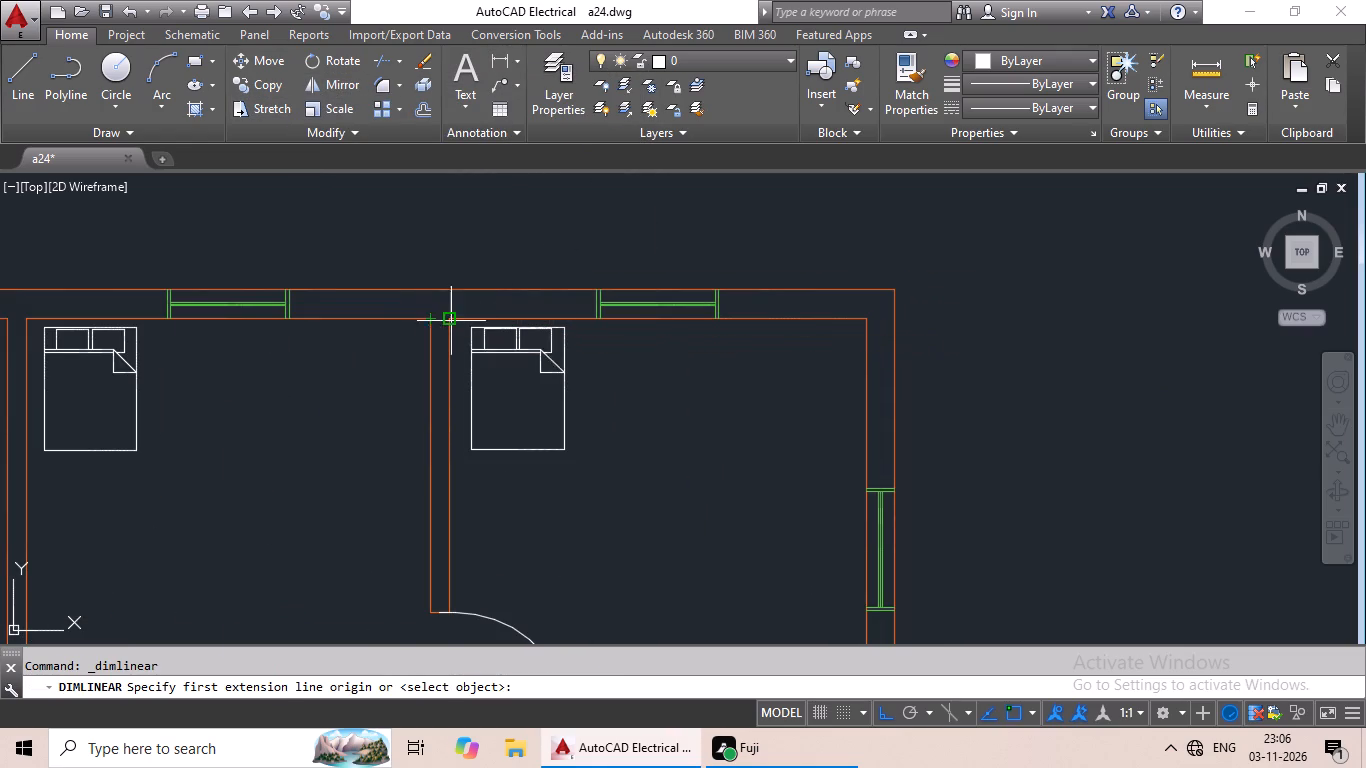
pyautogui.scroll(2, 481, 326)
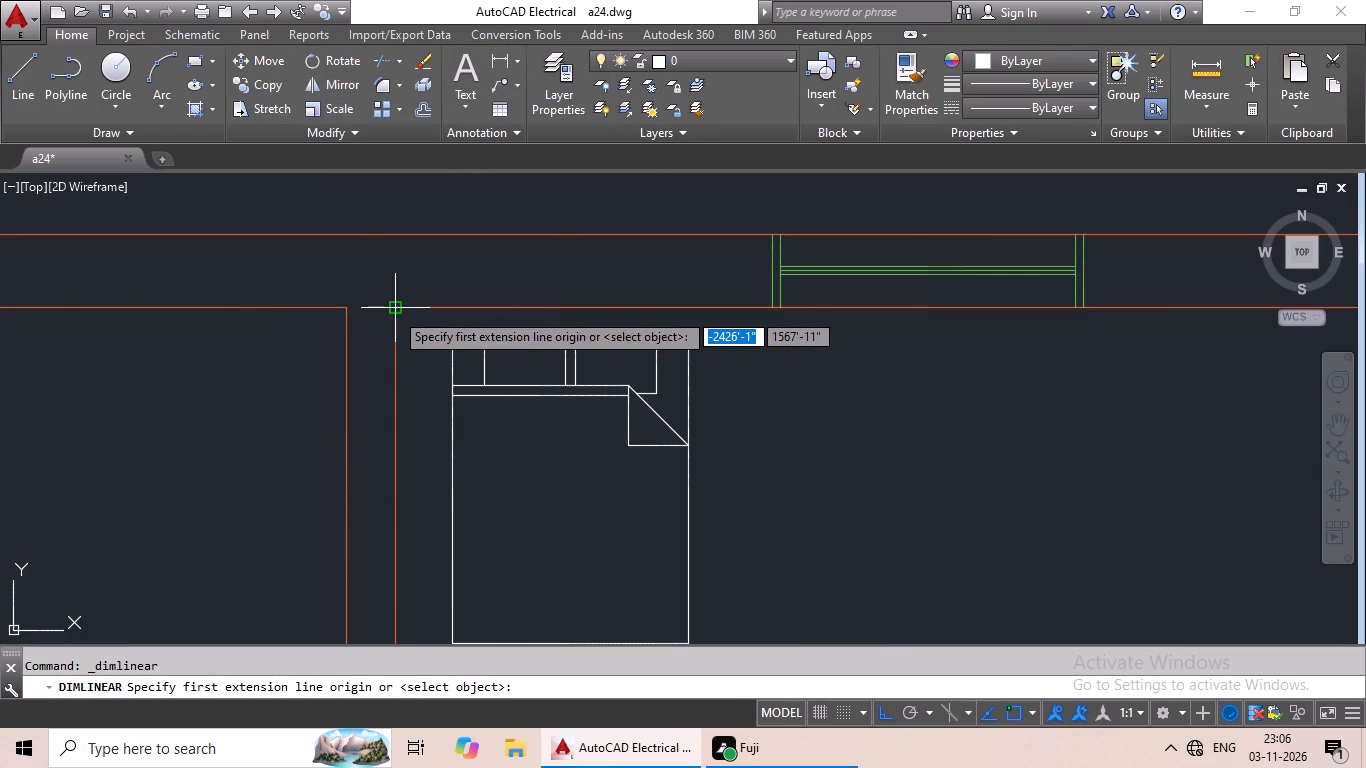
pyautogui.click(395, 311)
pyautogui.scroll(-1, 792, 338)
pyautogui.moveTo(792, 338); pyautogui.dragTo(346, 317, button='middle')
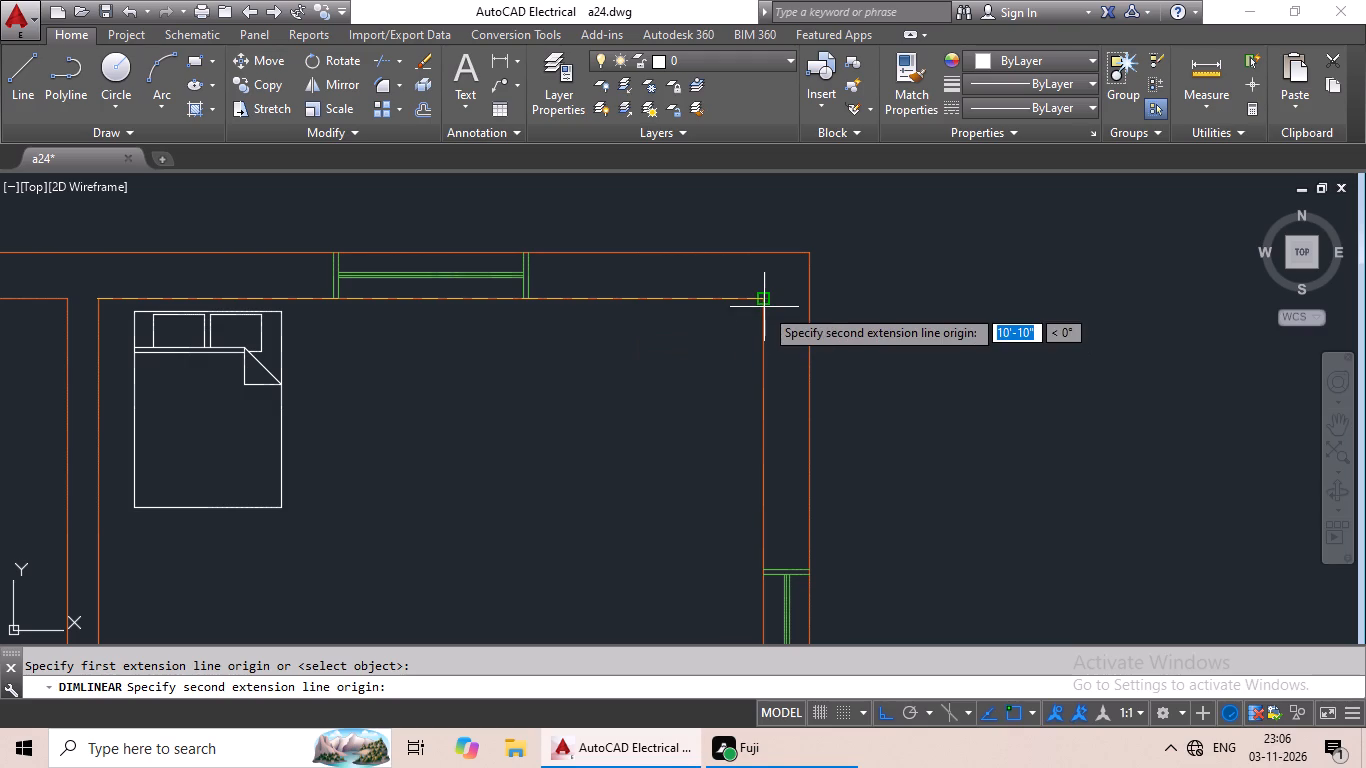
pyautogui.click(766, 300)
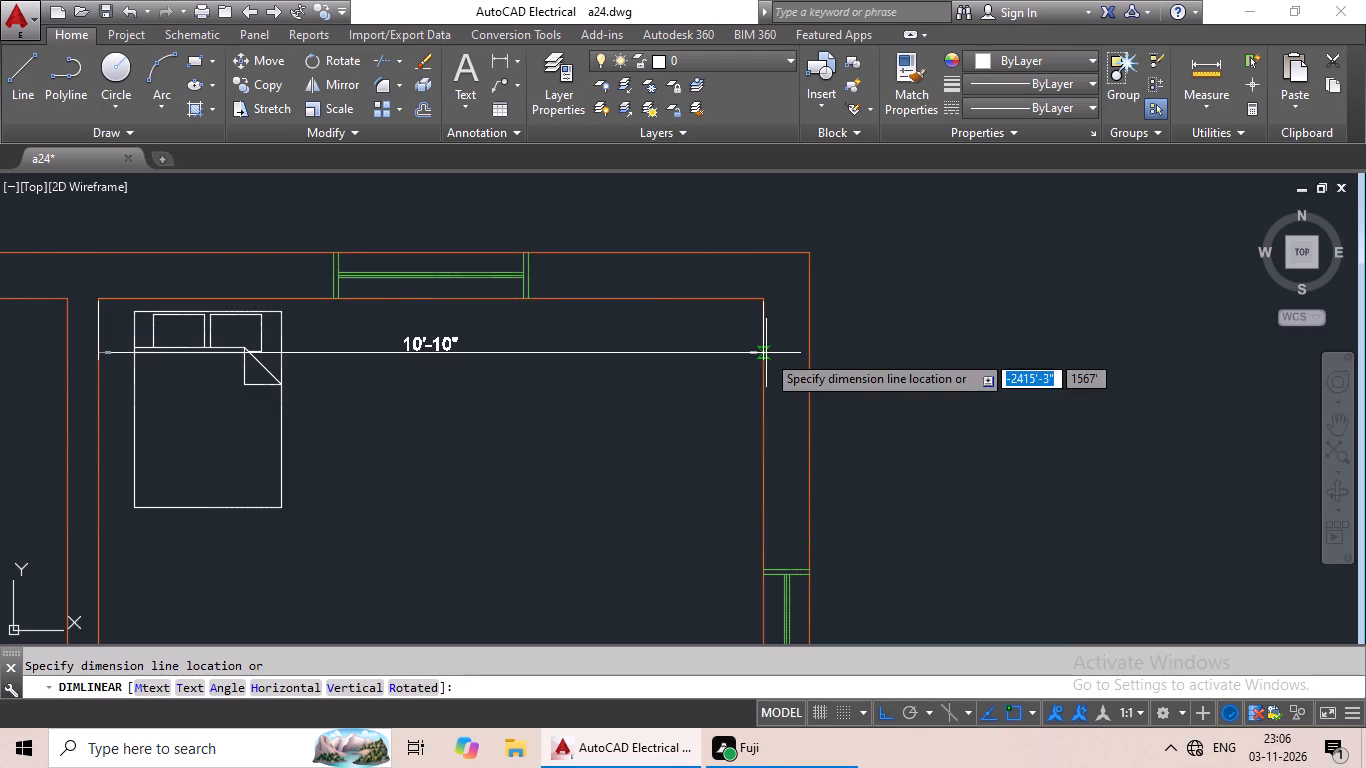
pyautogui.press('Escape')
# Measure the northwest bedroom's inside width along its north wall with a temporary linear dimension.
pyautogui.scroll(-3, 769, 352)
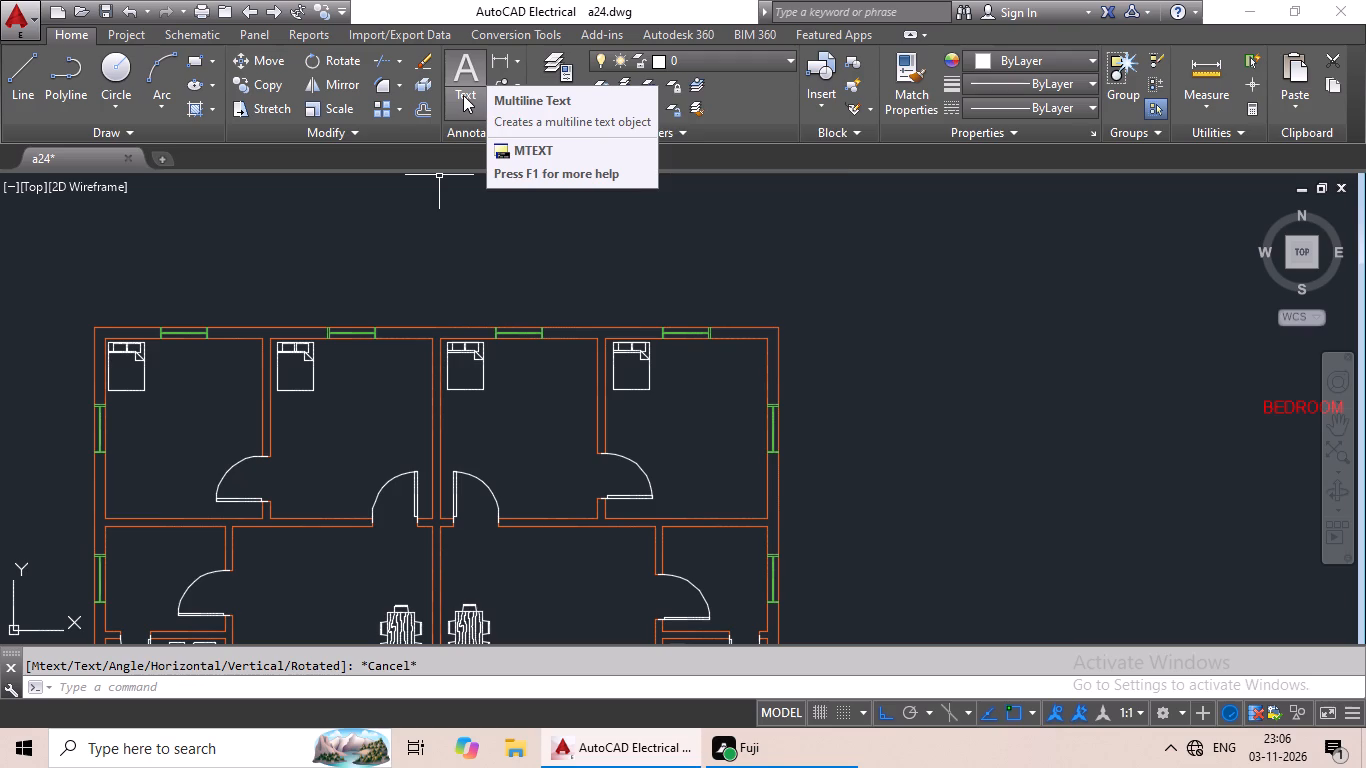
pyautogui.click(498, 61)
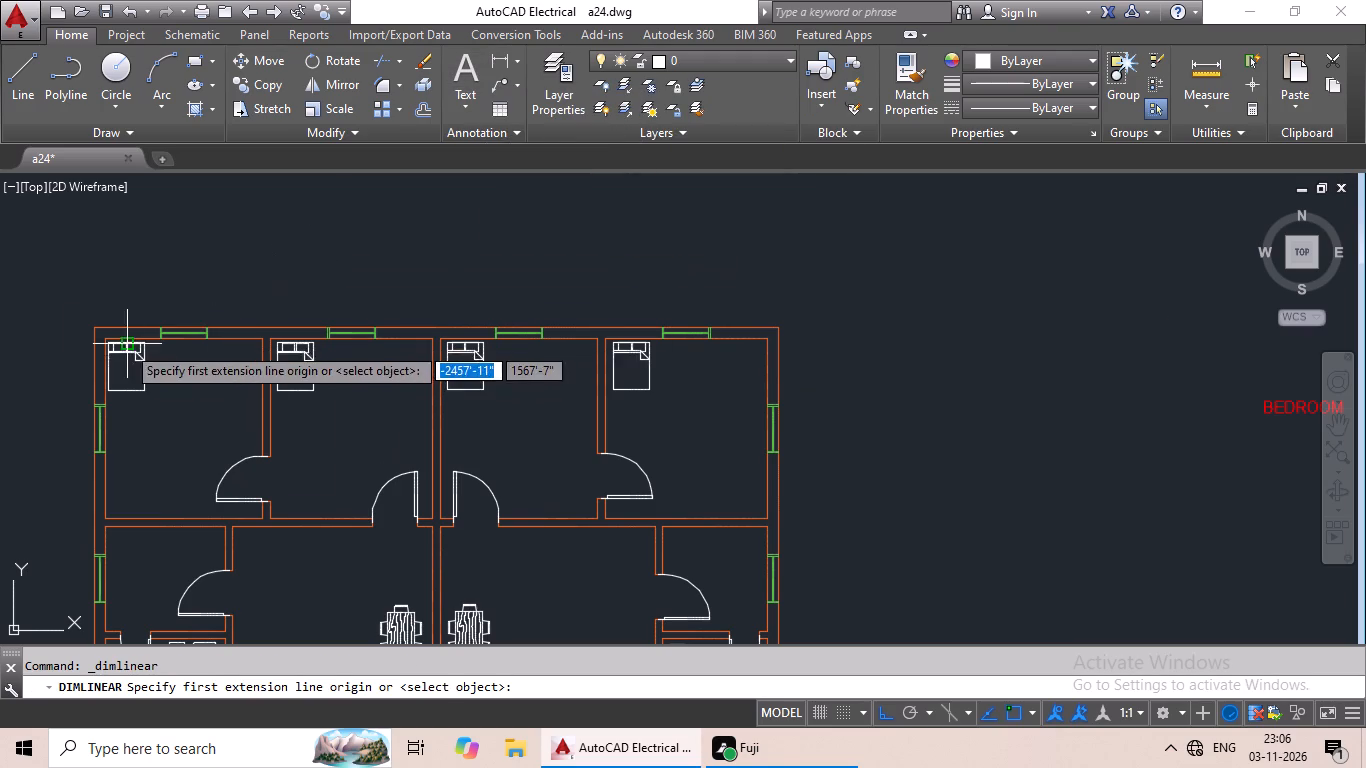
pyautogui.scroll(3, 126, 344)
pyautogui.click(35, 325)
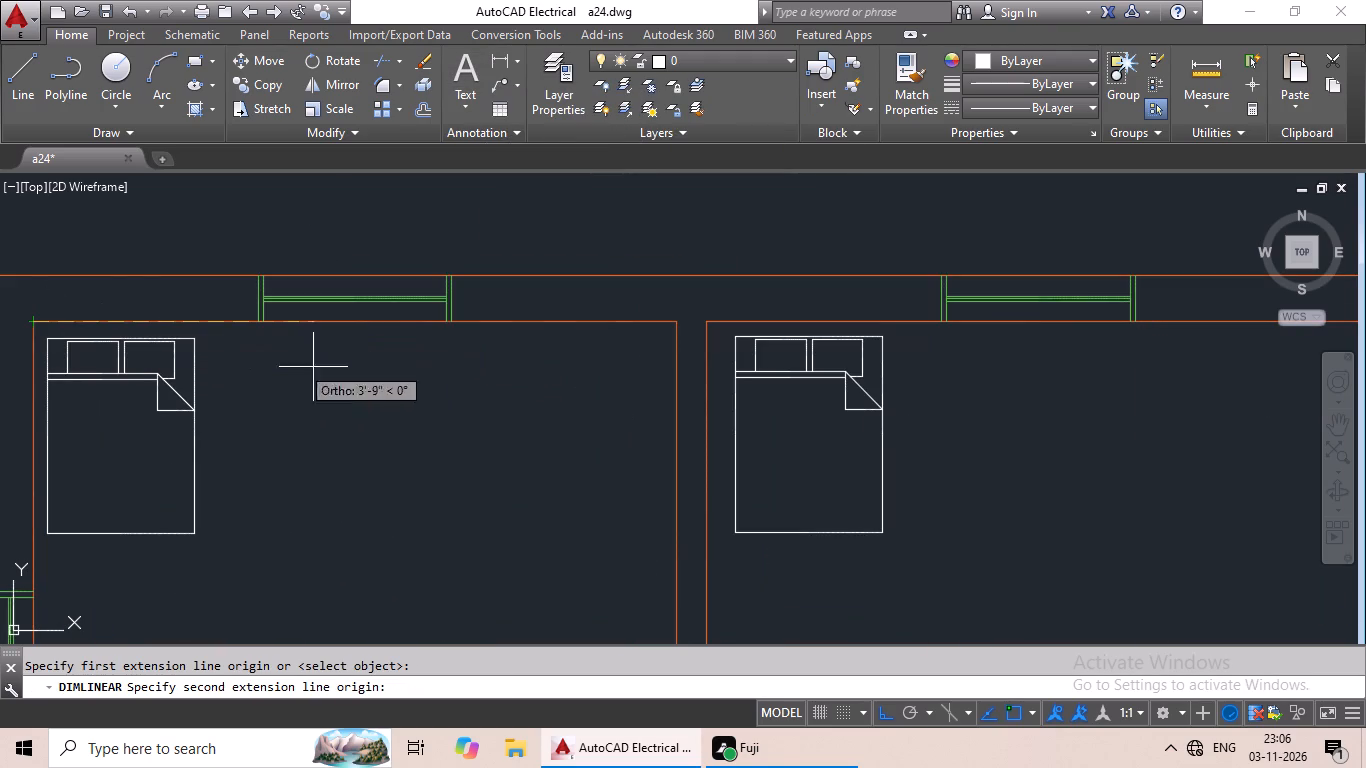
pyautogui.click(676, 325)
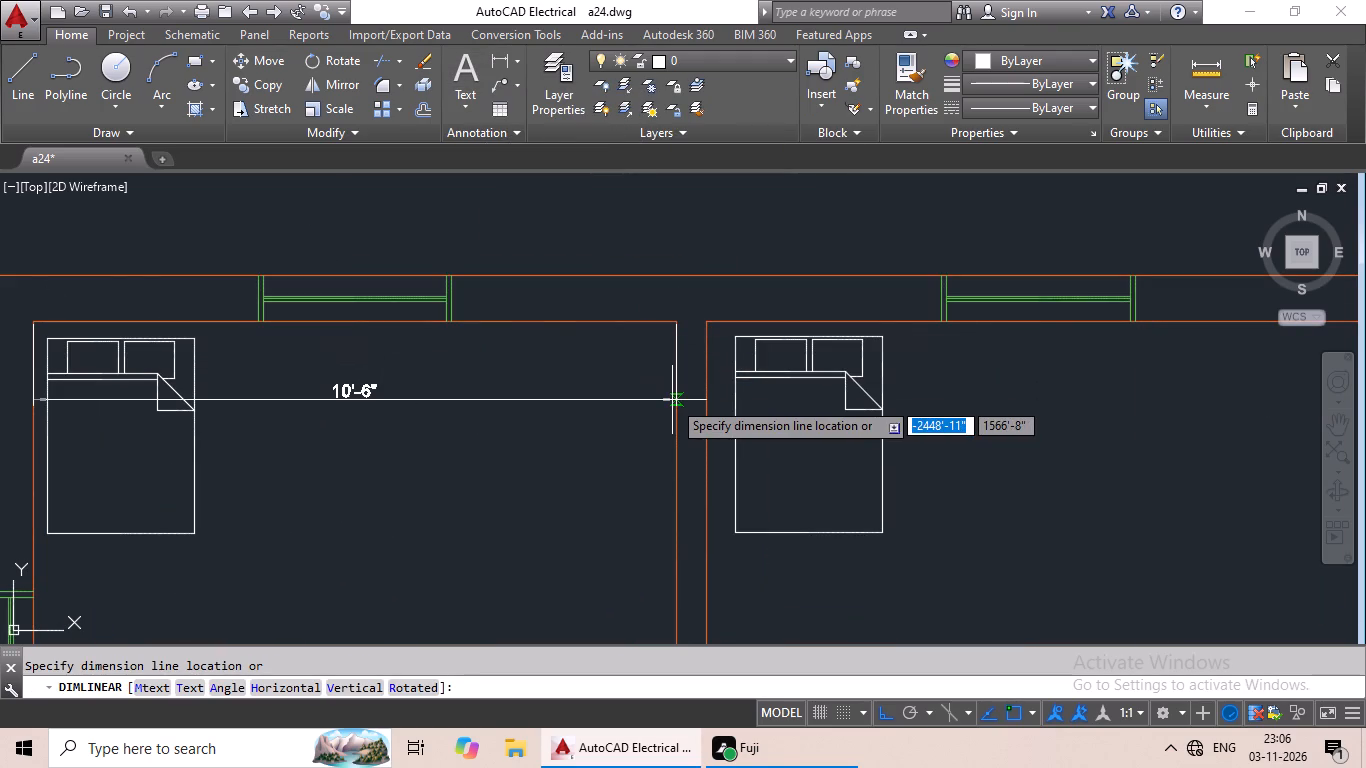
pyautogui.scroll(-1, 673, 400)
pyautogui.press('Escape')
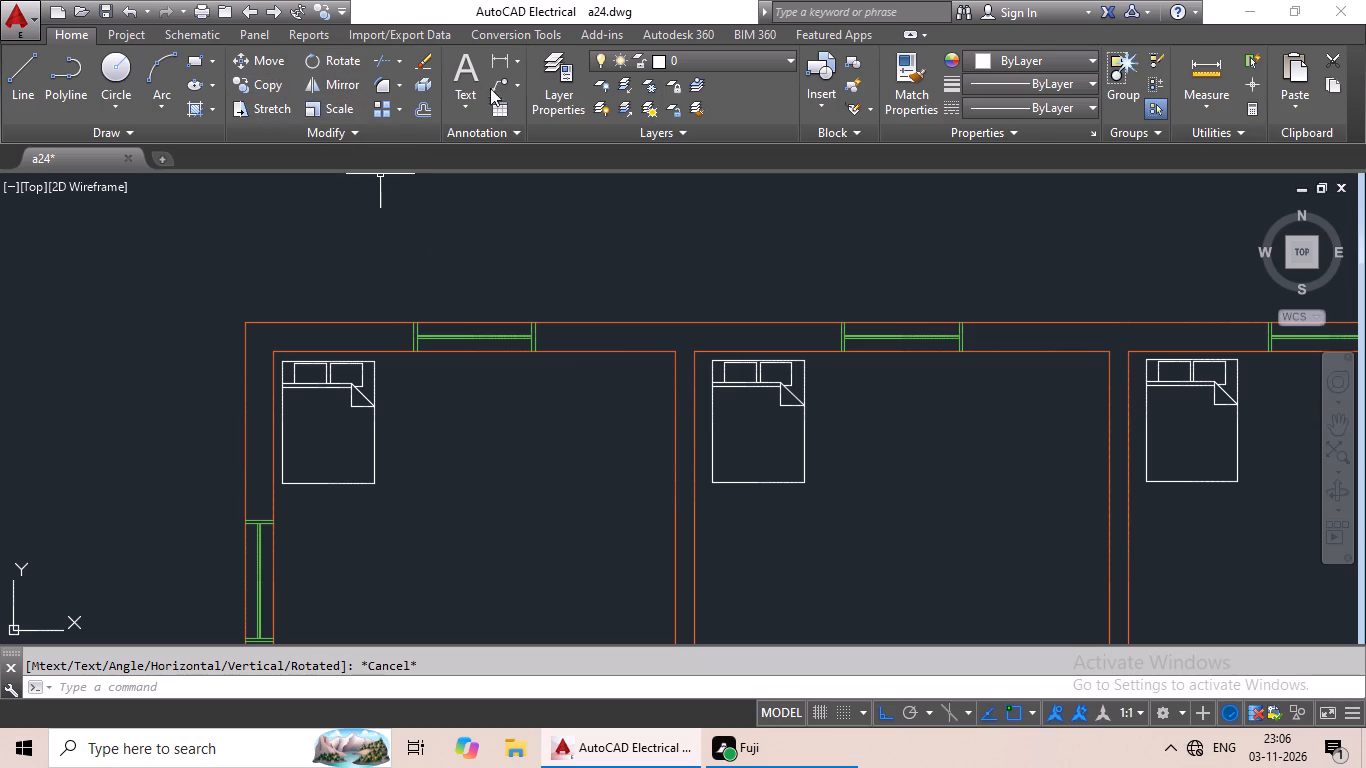
# Measure the northwest bedroom's inside north-south length along its east wall with a temporary linear dimension.
pyautogui.click(505, 65)
pyautogui.scroll(-2, 575, 378)
pyautogui.scroll(2, 612, 379)
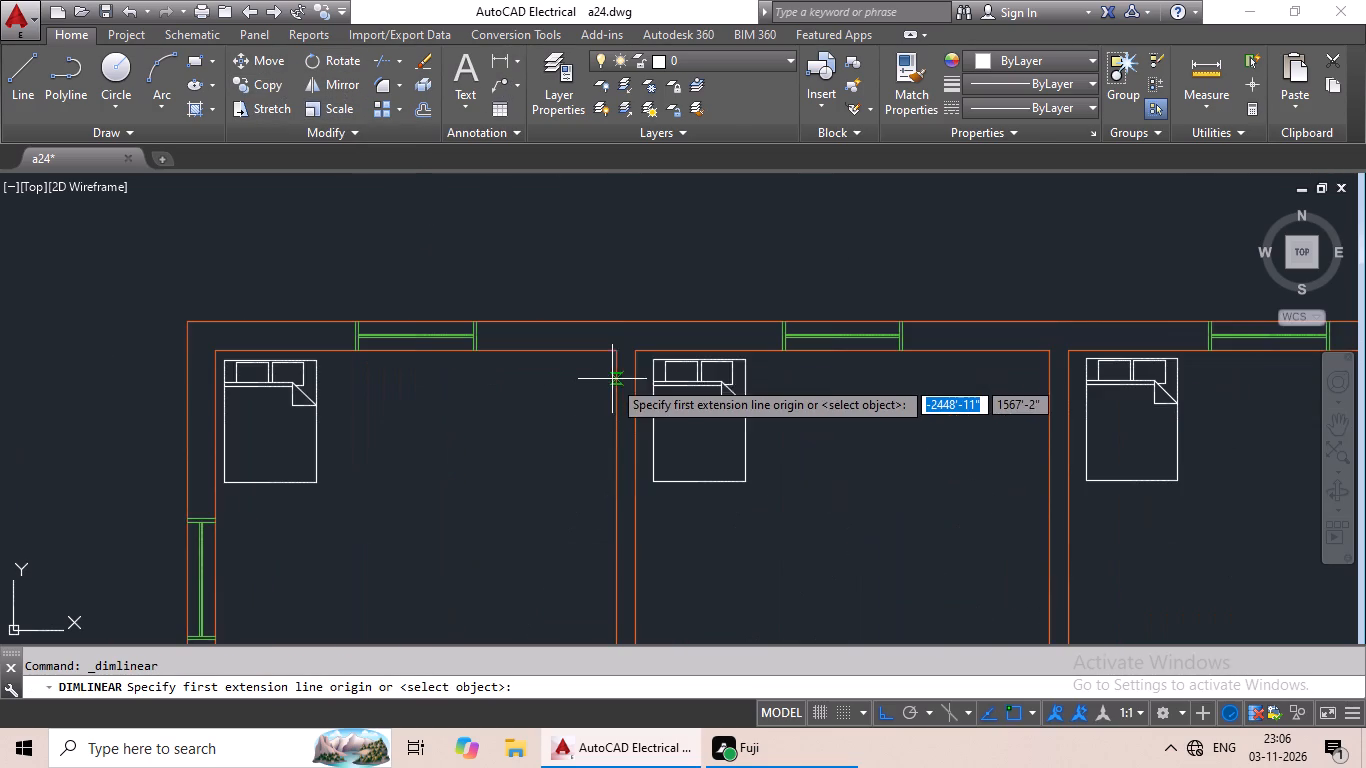
pyautogui.click(619, 353)
pyautogui.scroll(-1, 632, 498)
pyautogui.moveTo(631, 499); pyautogui.dragTo(596, 286, button='middle')
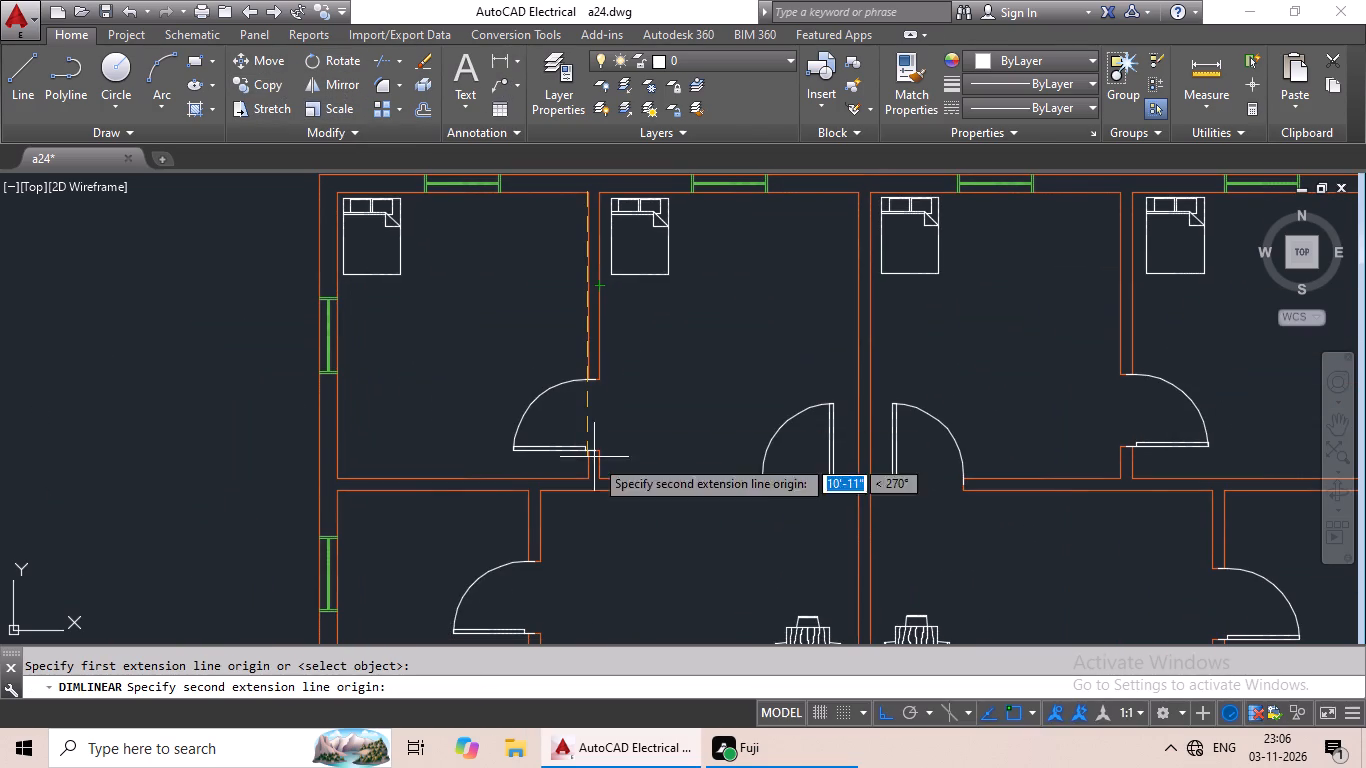
pyautogui.click(588, 477)
pyautogui.scroll(1, 544, 477)
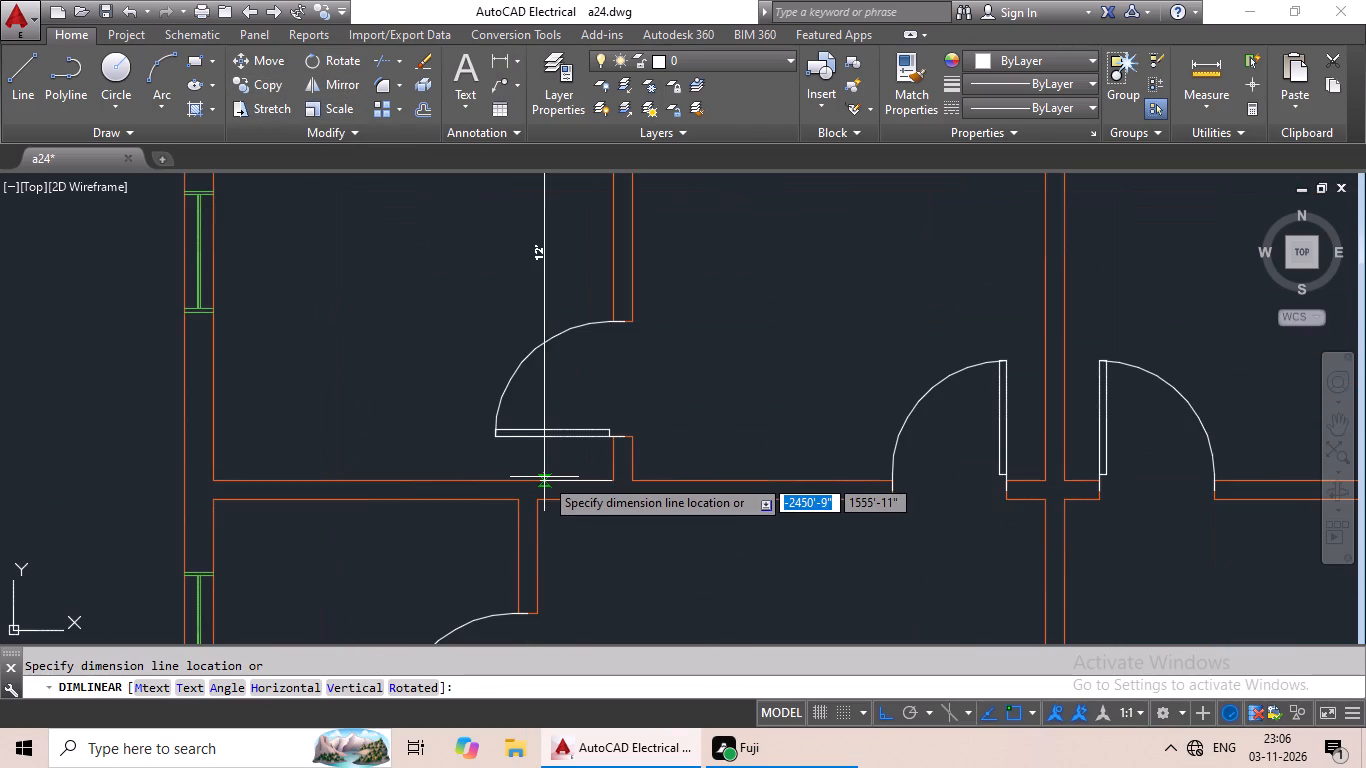
pyautogui.scroll(-4, 549, 482)
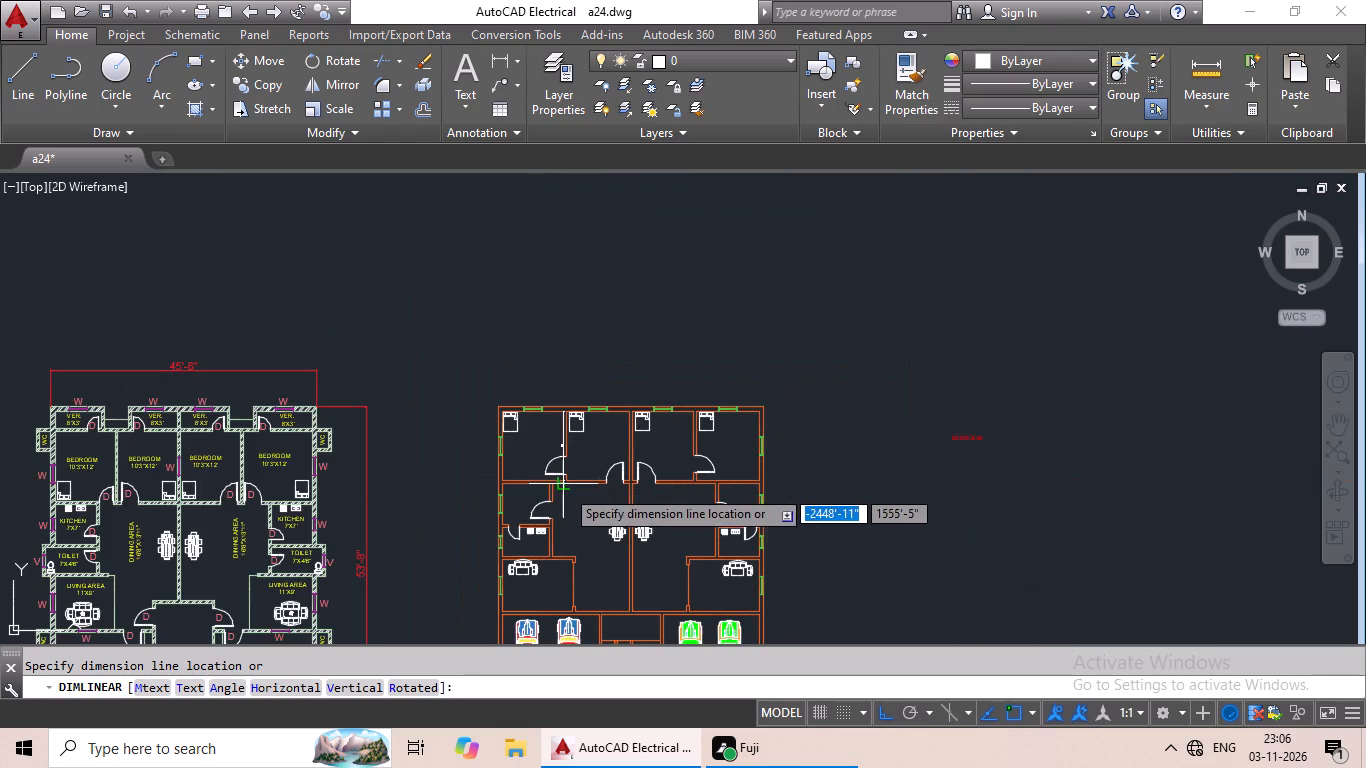
pyautogui.press('Escape')
# Add a second line reading 10'6"X12' to the BEDROOM text, indented with a space beneath the room name.
pyautogui.scroll(-1, 981, 498)
pyautogui.moveTo(1004, 490); pyautogui.dragTo(831, 434, button='middle')
pyautogui.scroll(3, 830, 434)
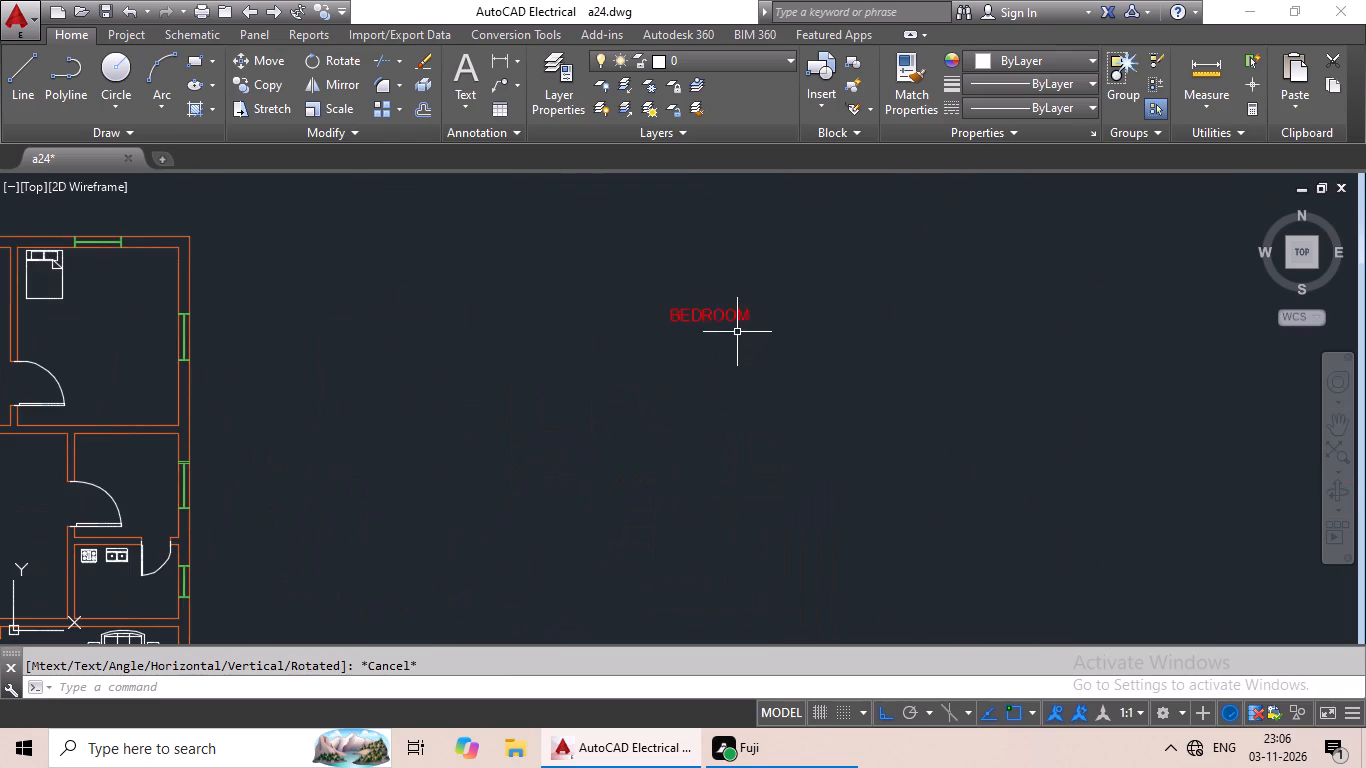
pyautogui.doubleClick(731, 321)
pyautogui.scroll(2, 772, 317)
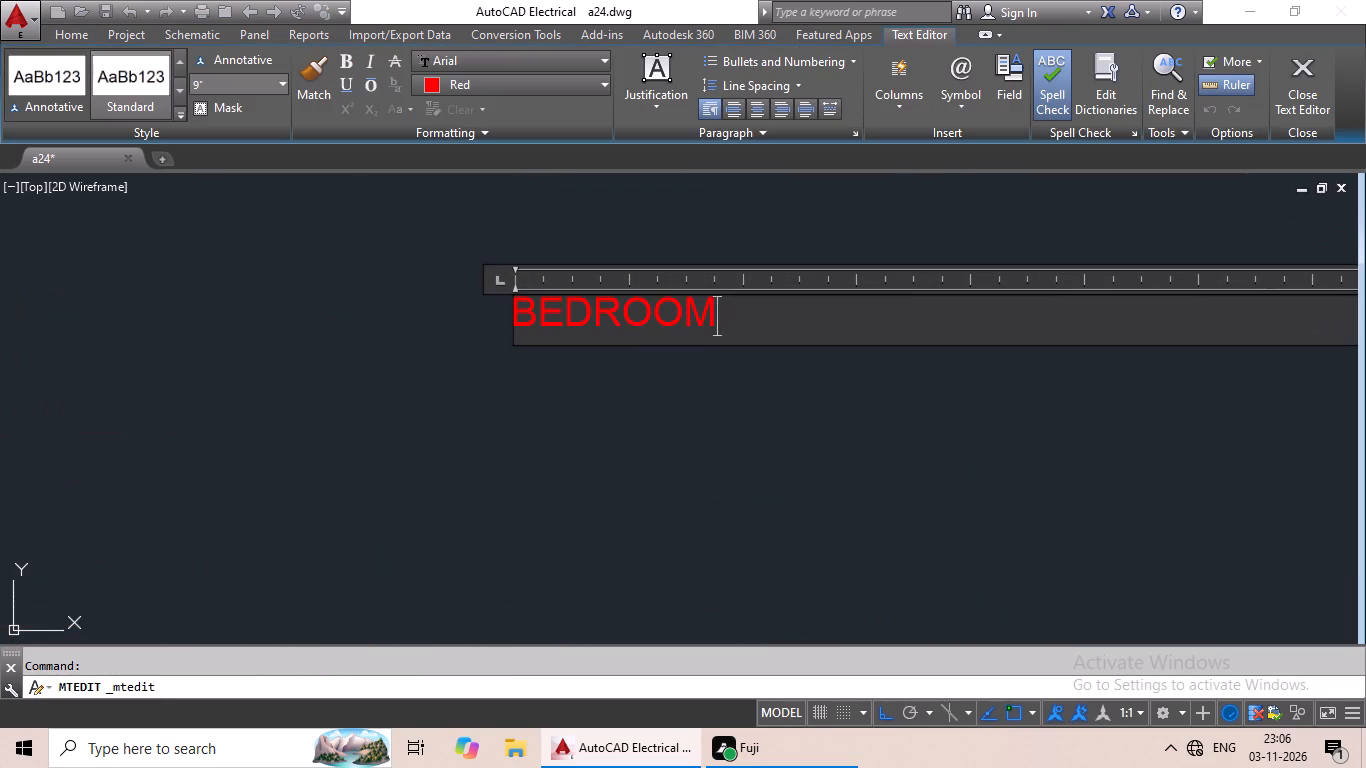
pyautogui.click(755, 328)
pyautogui.press('Return')
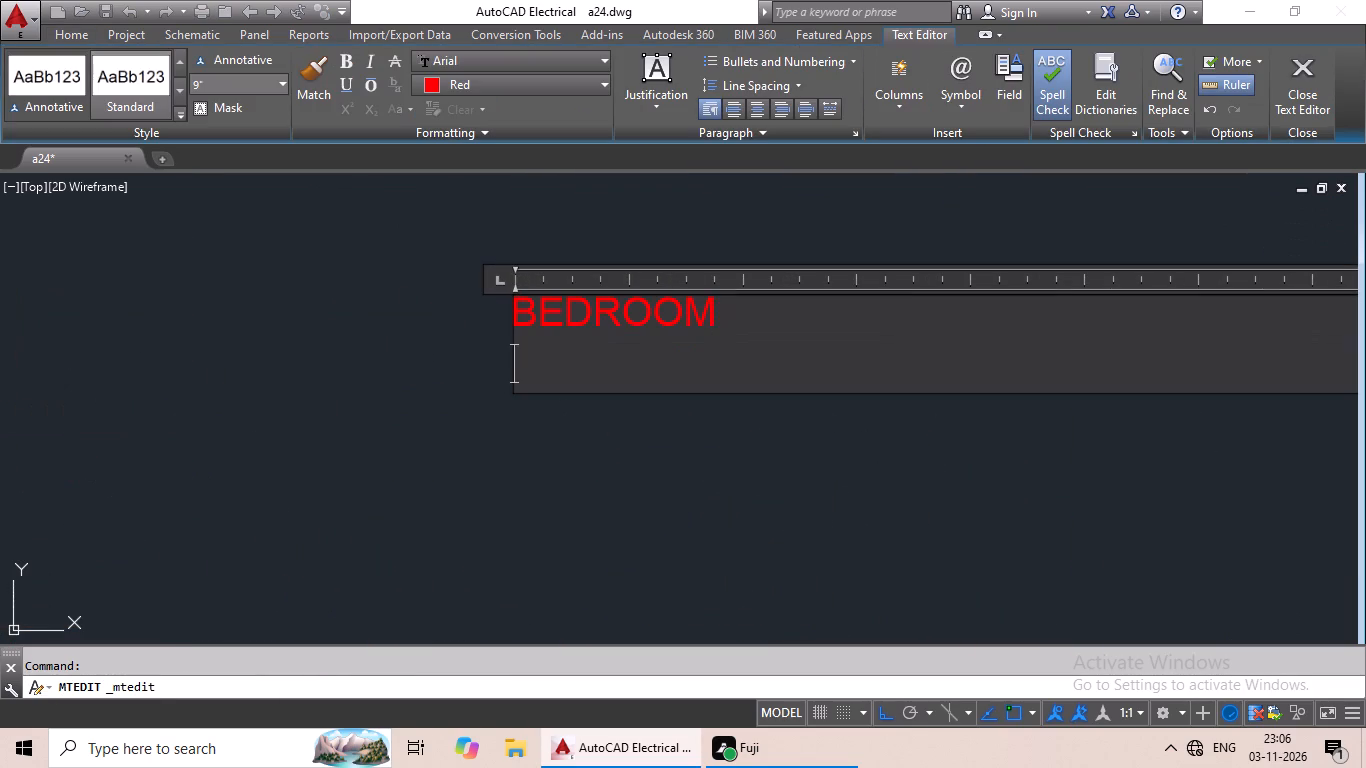
pyautogui.write('10')
pyautogui.press("'")
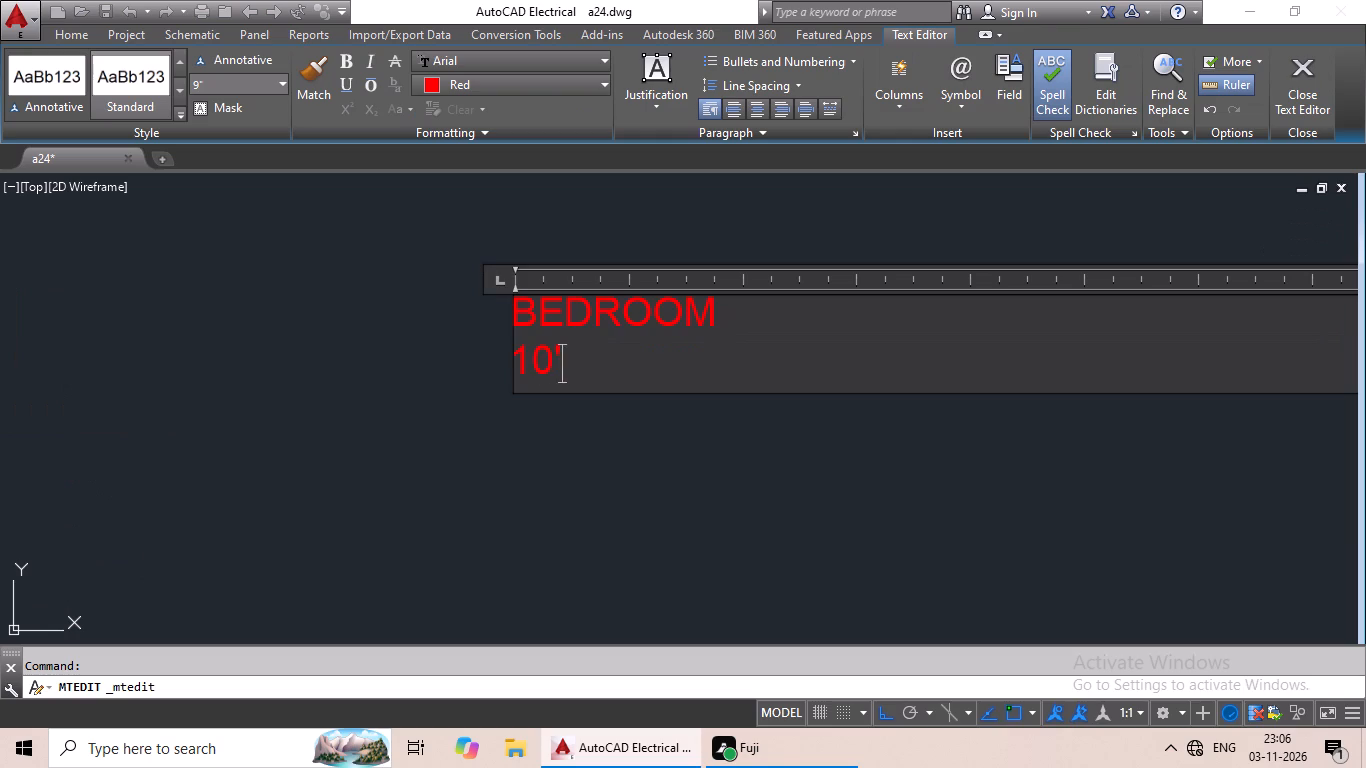
pyautogui.press('6')
pyautogui.write('"X')
pyautogui.write('12')
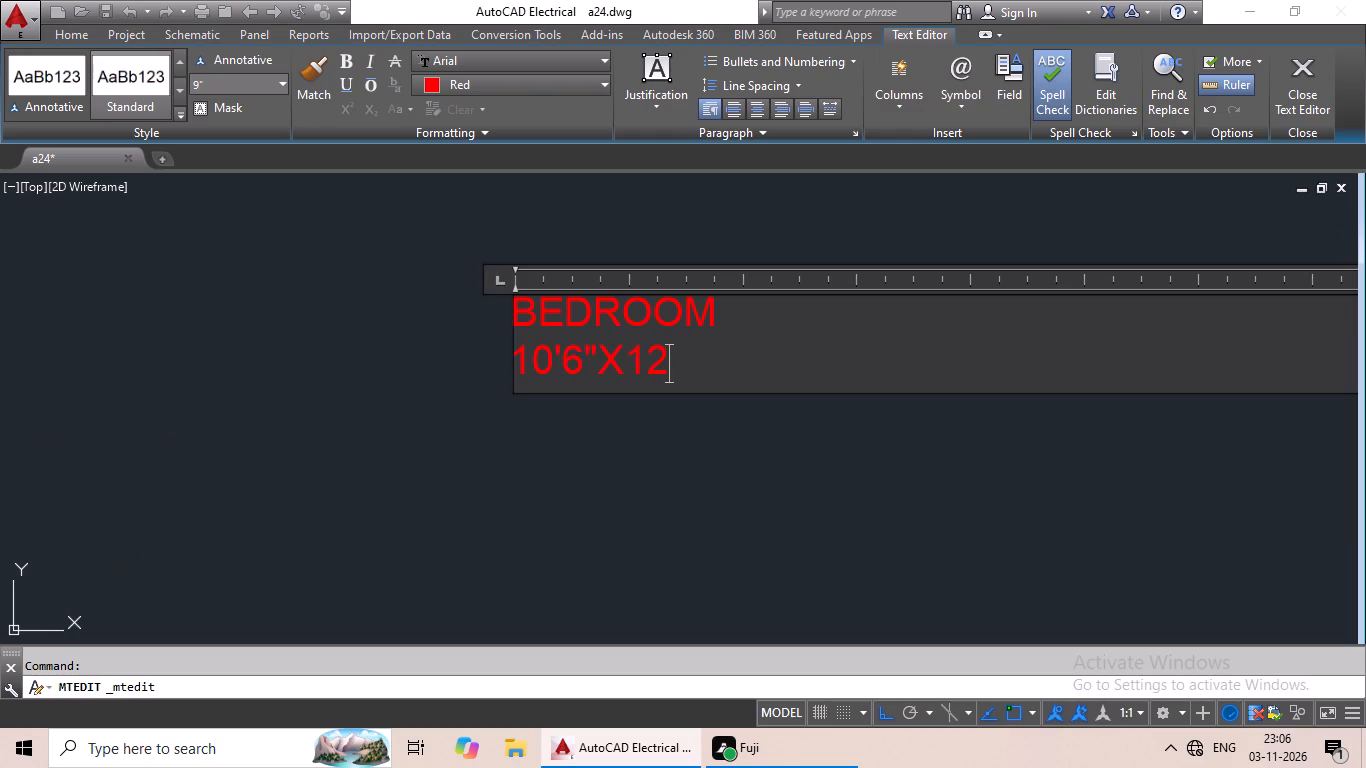
pyautogui.press("'")
pyautogui.click(517, 343)
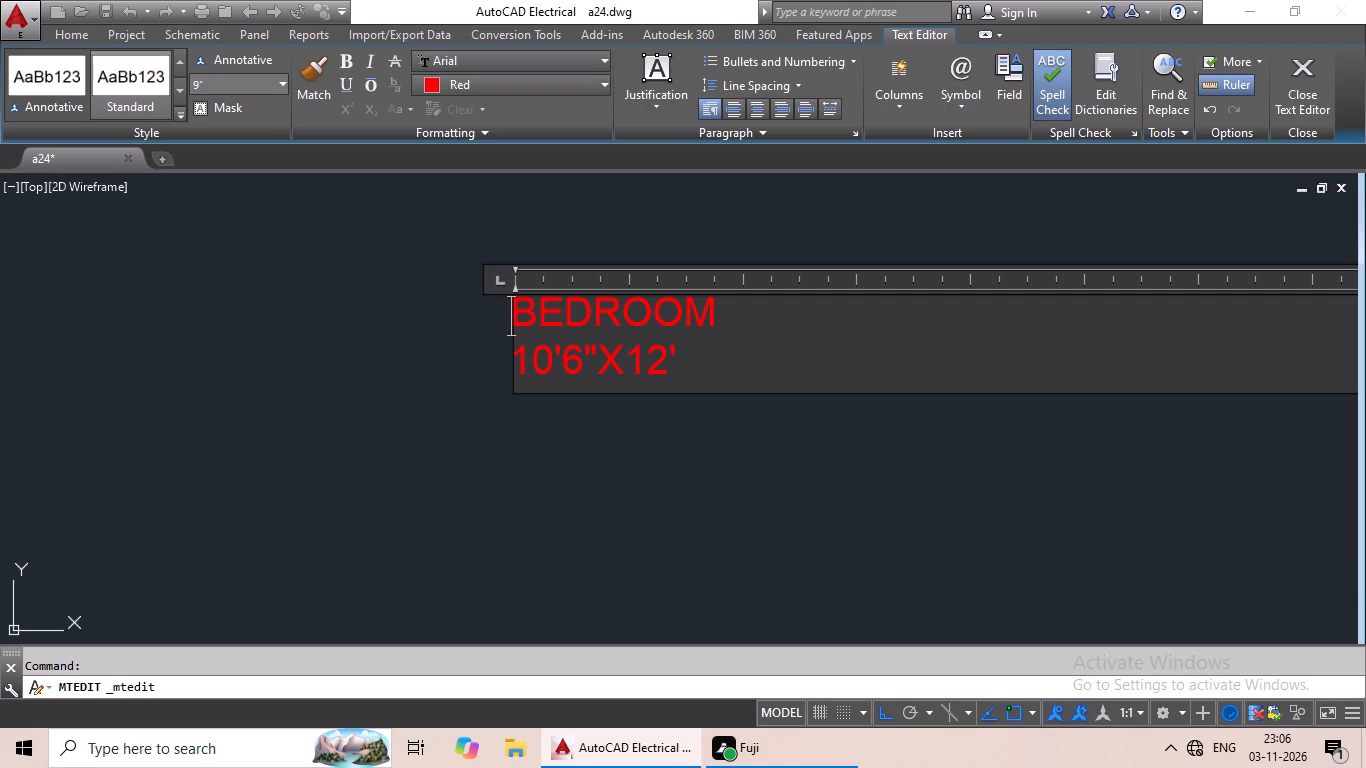
pyautogui.click(519, 366)
pyautogui.press('space')
pyautogui.click(621, 453)
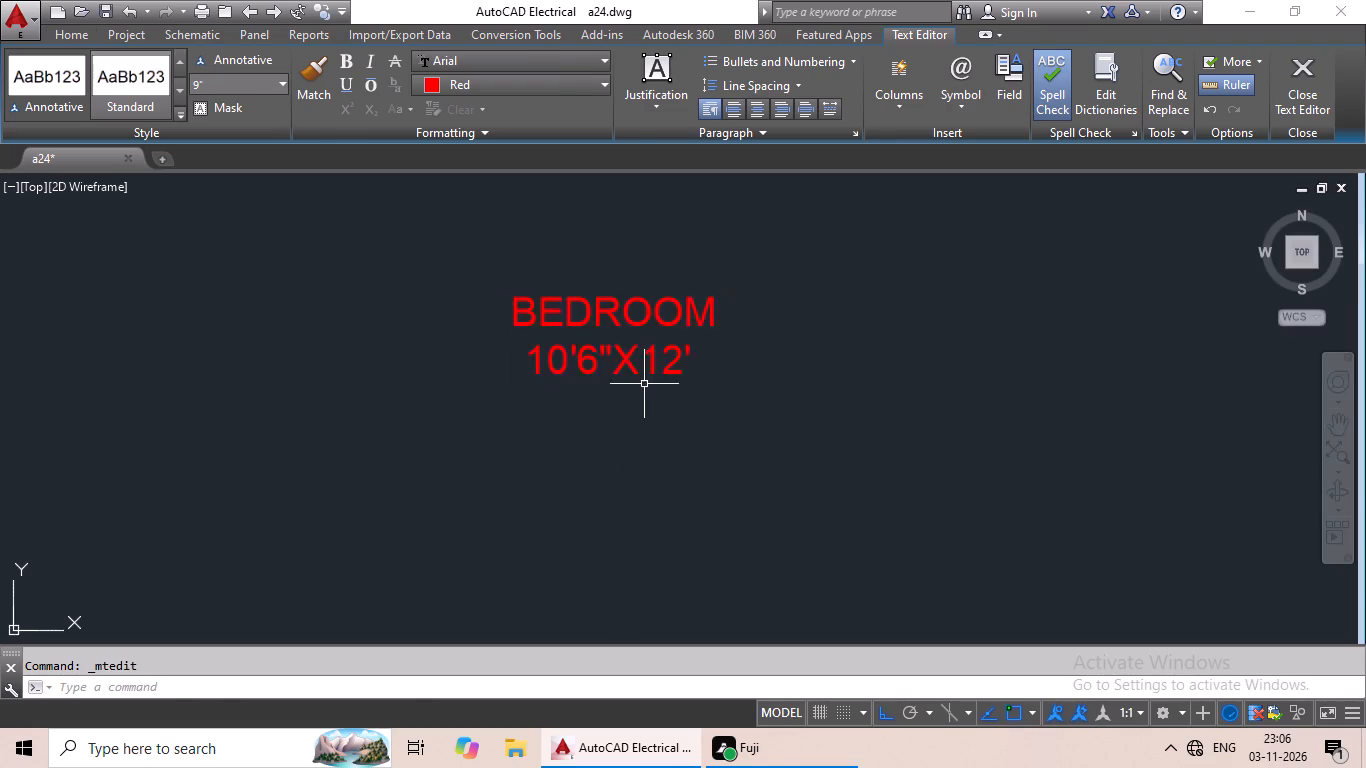
# Copy the two-line BEDROOM label and paste it into both north bedrooms of the west apartment, below the beds.
pyautogui.moveTo(692, 260); pyautogui.dragTo(761, 406)
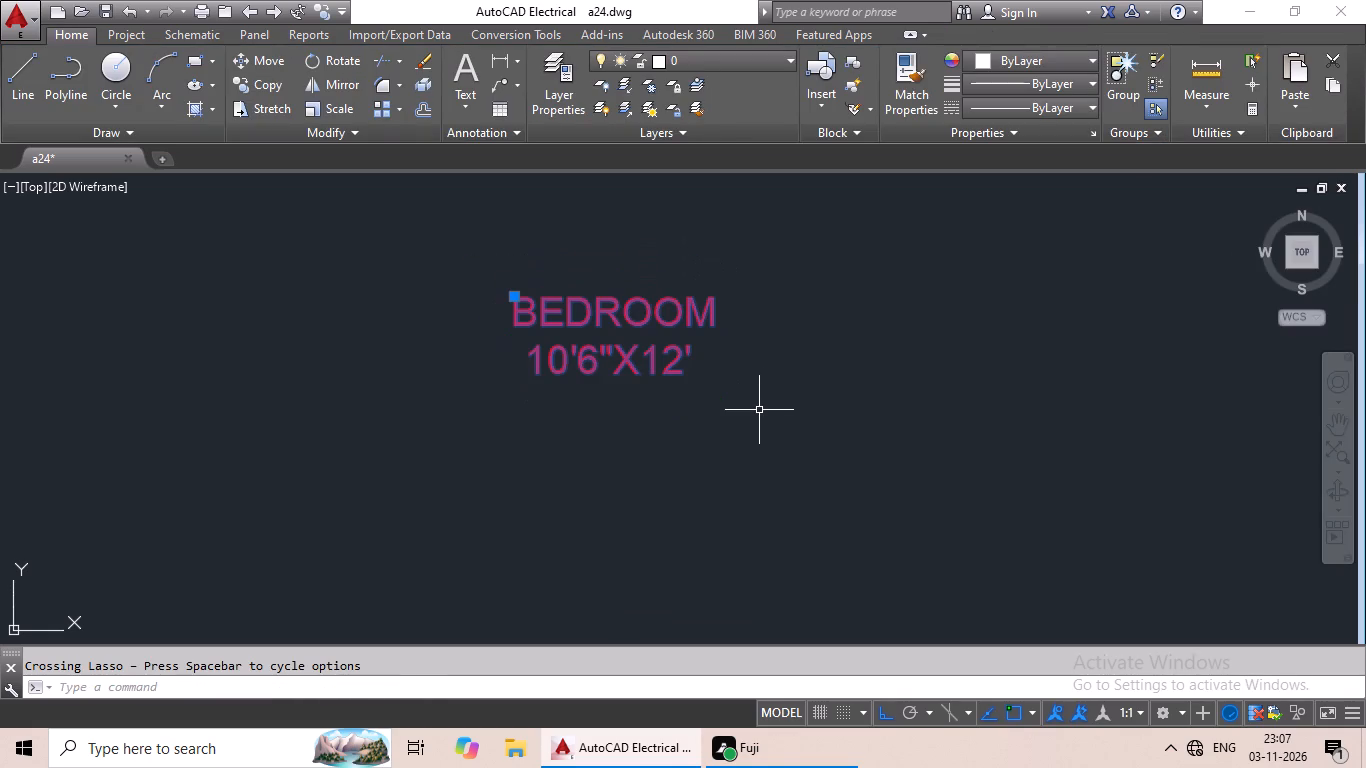
pyautogui.hotkey('ctrl', 'c')
pyautogui.hotkey('ctrl', 'v')
pyautogui.keyDown('ctrl'); pyautogui.scroll(-3, 672, 426); pyautogui.keyUp('ctrl')
pyautogui.moveTo(569, 489); pyautogui.dragTo(946, 408, button='middle')
pyautogui.scroll(3, 293, 341)
pyautogui.click(317, 401)
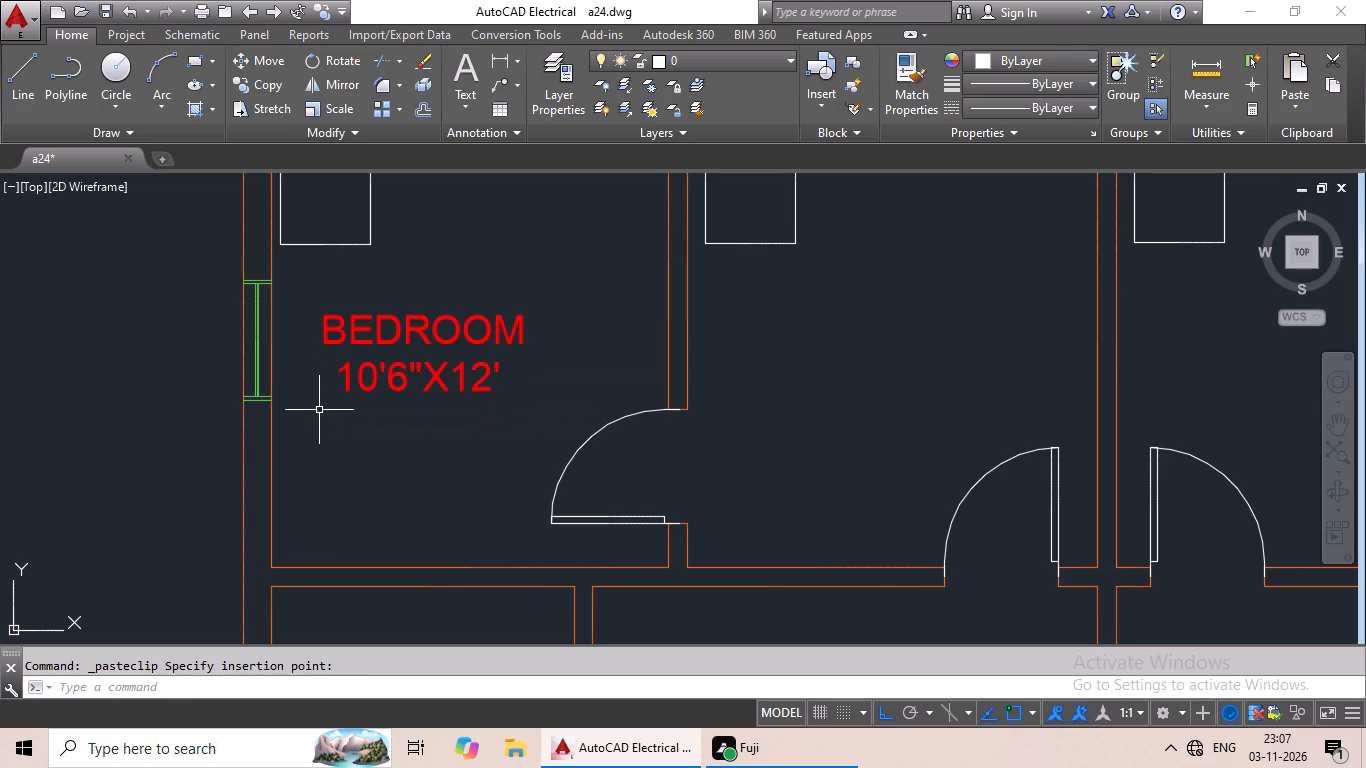
pyautogui.hotkey('ctrl', 'v')
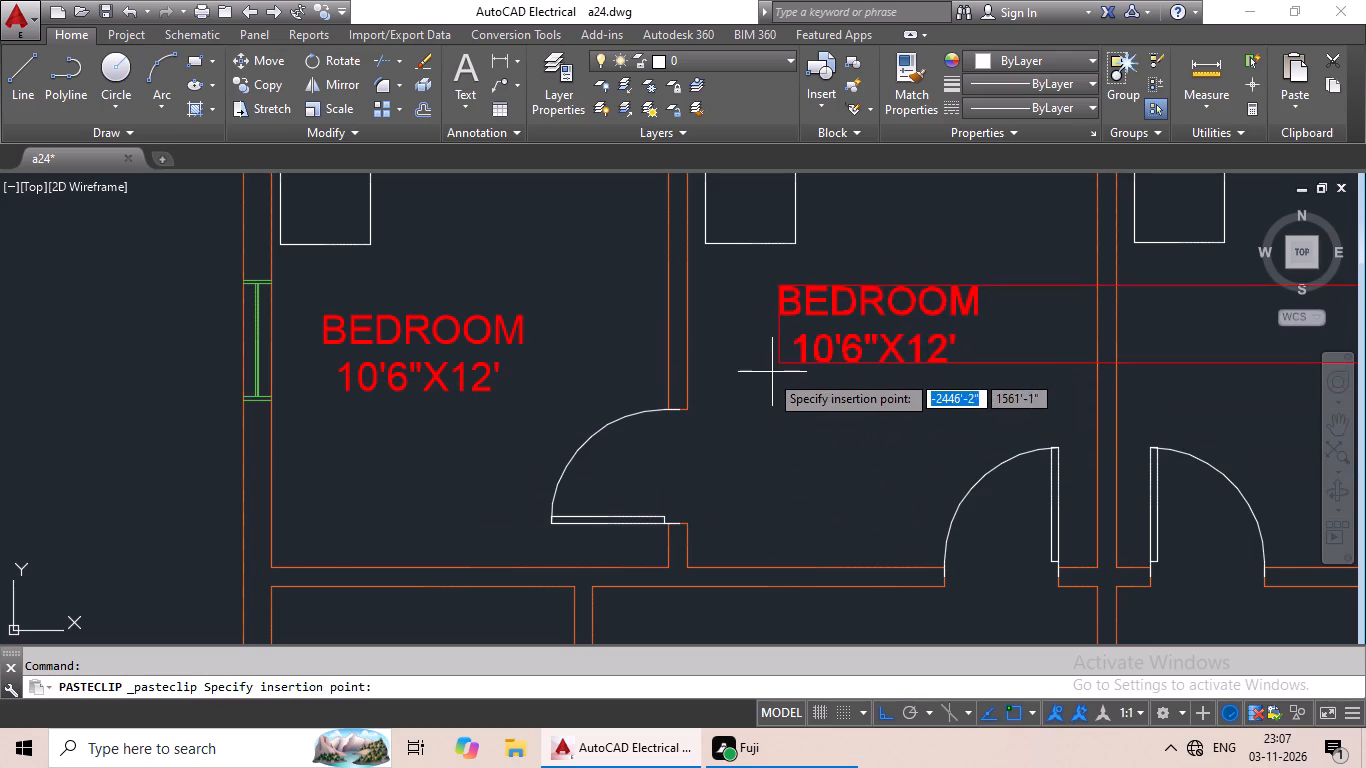
pyautogui.click(751, 389)
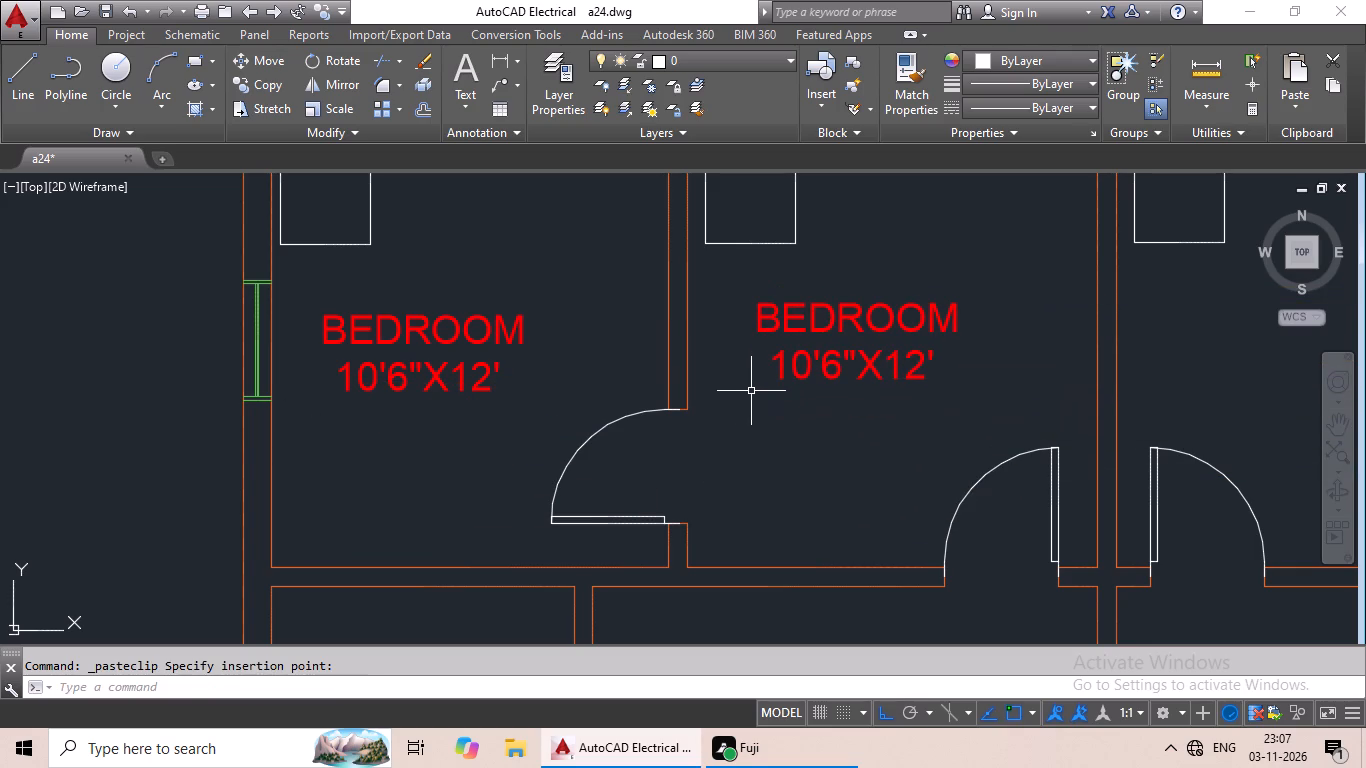
# Paste the two-line BEDROOM 10'6"X12' label into both north bedrooms of the east apartment, below the beds.
pyautogui.hotkey('ctrl', 'v')
pyautogui.keyDown('ctrl'); pyautogui.scroll(-1, 819, 419); pyautogui.keyUp('ctrl')
pyautogui.moveTo(938, 400); pyautogui.dragTo(645, 395, button='middle')
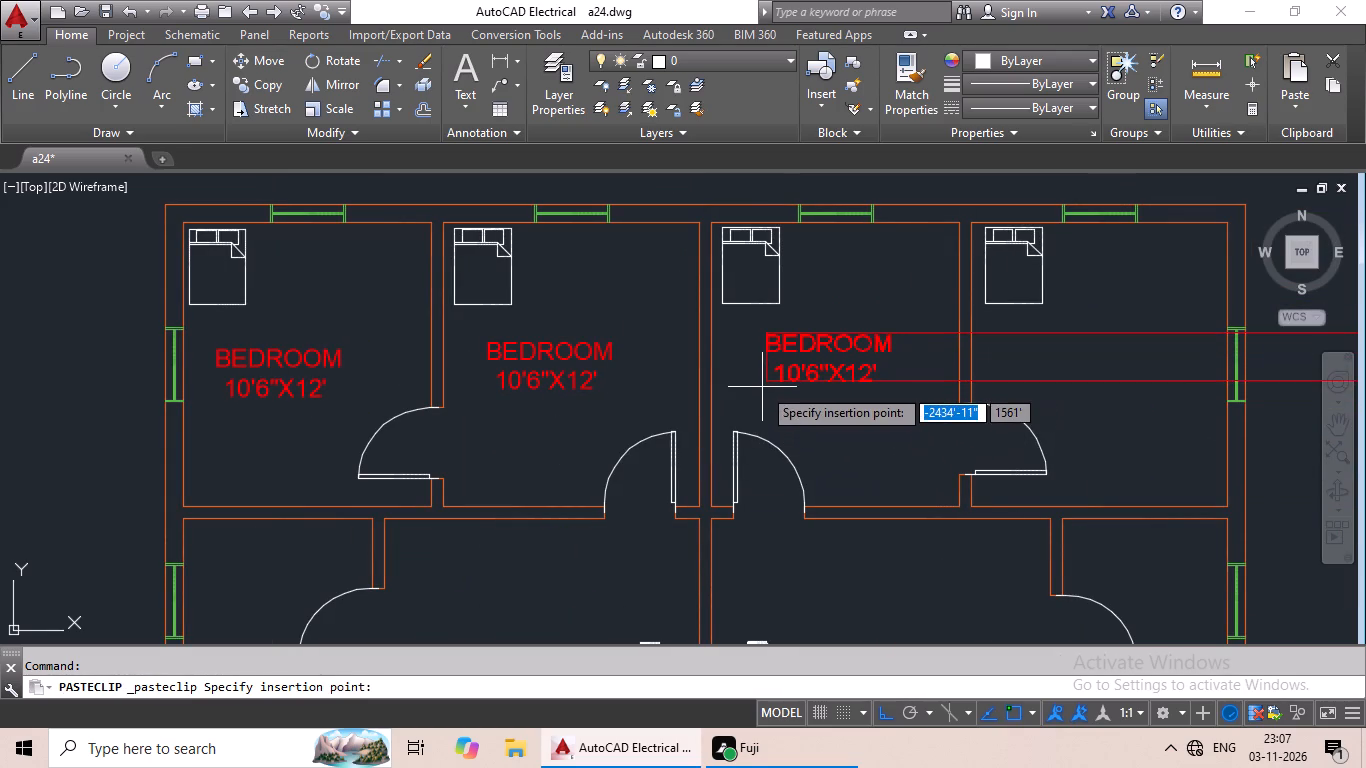
pyautogui.click(762, 387)
pyautogui.hotkey('ctrl', 'v')
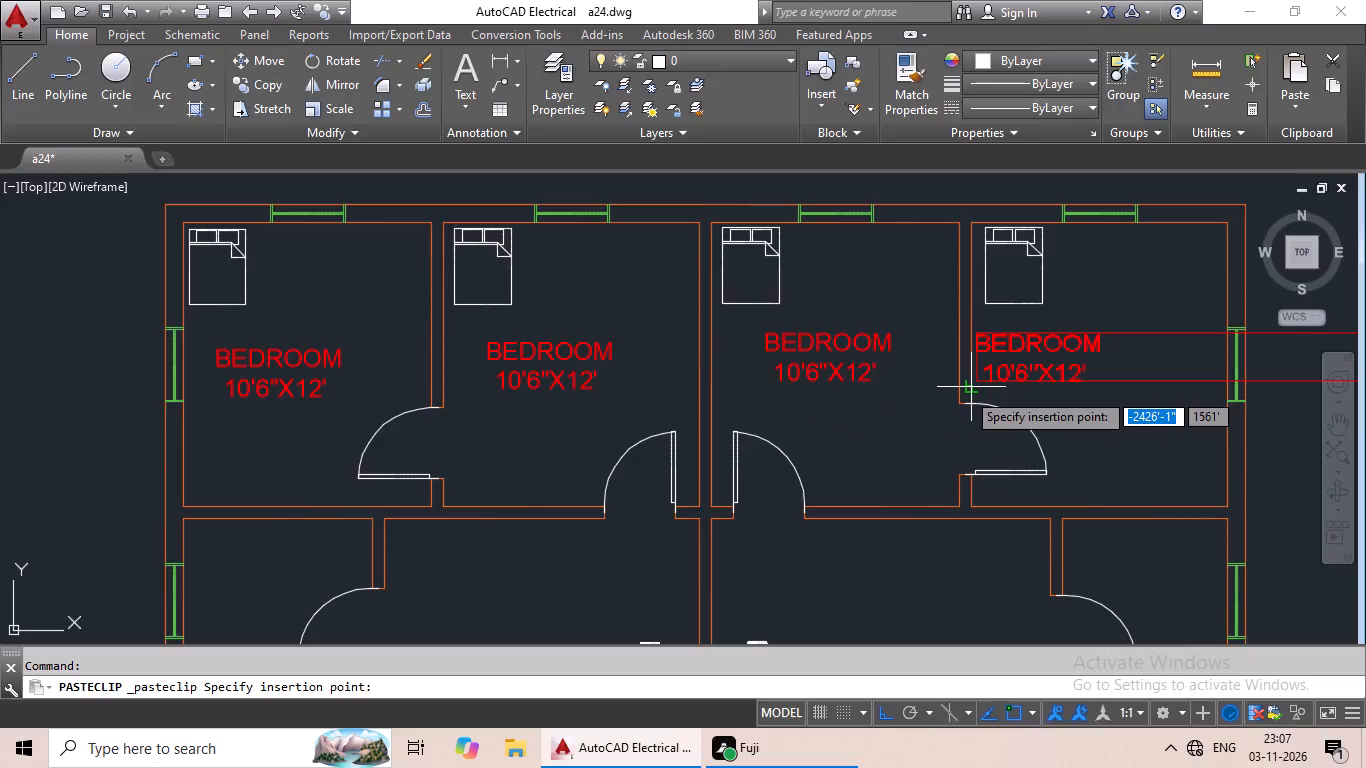
pyautogui.click(1025, 390)
# Examine the rooms south of the bedrooms in both apartments alongside the neighbouring labelled reference plan's kitchen and toilet layout.
pyautogui.scroll(-1, 944, 446)
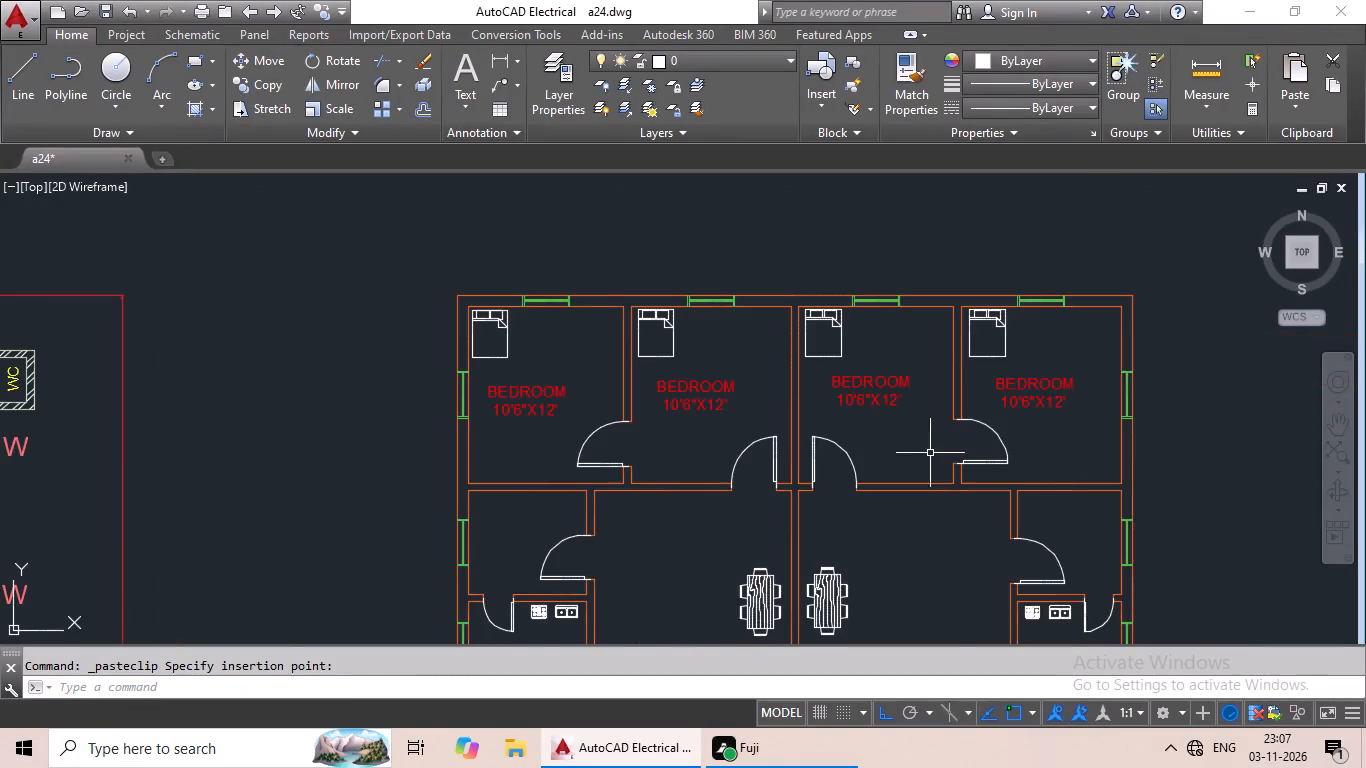
pyautogui.moveTo(914, 454); pyautogui.dragTo(924, 339, button='middle')
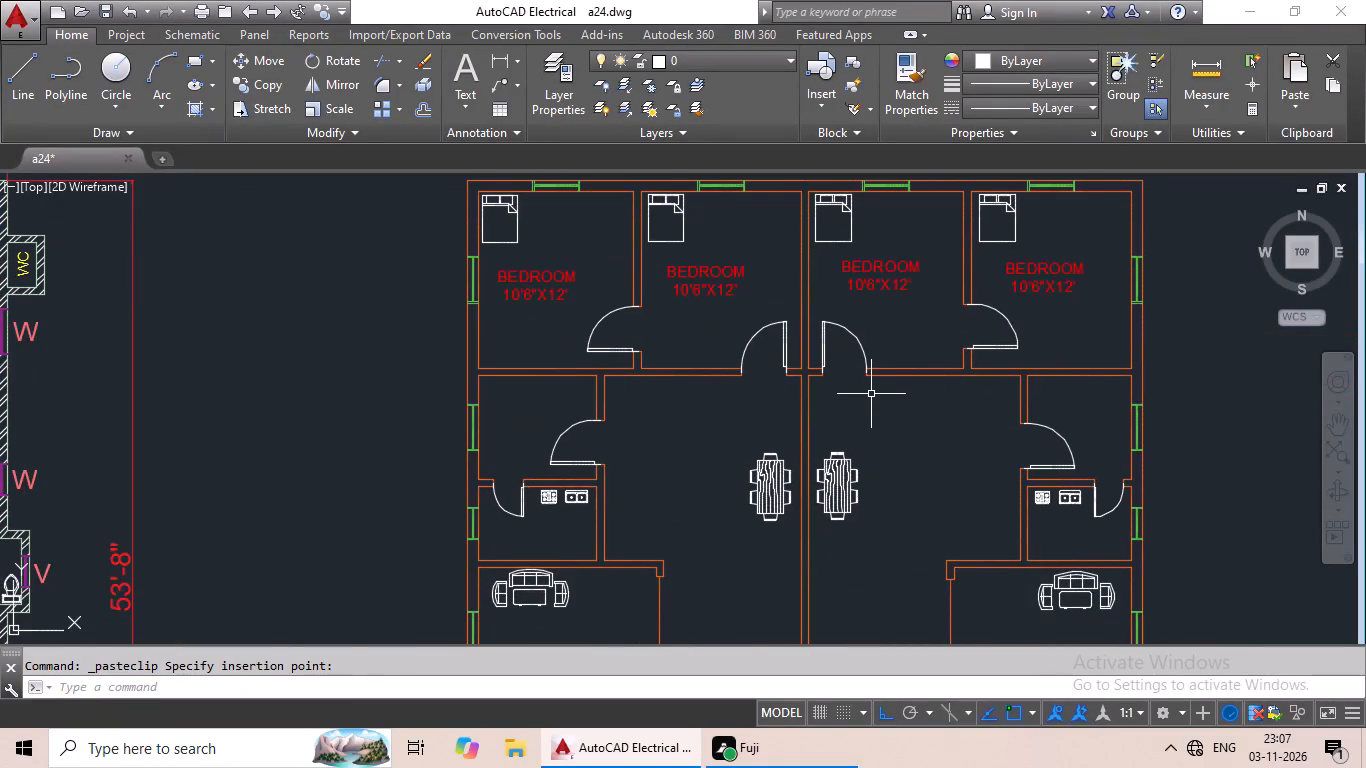
pyautogui.keyDown('ctrl'); pyautogui.scroll(-2, 871, 394); pyautogui.keyUp('ctrl')
pyautogui.scroll(2, 856, 458)
pyautogui.moveTo(862, 456); pyautogui.dragTo(702, 433, button='middle')
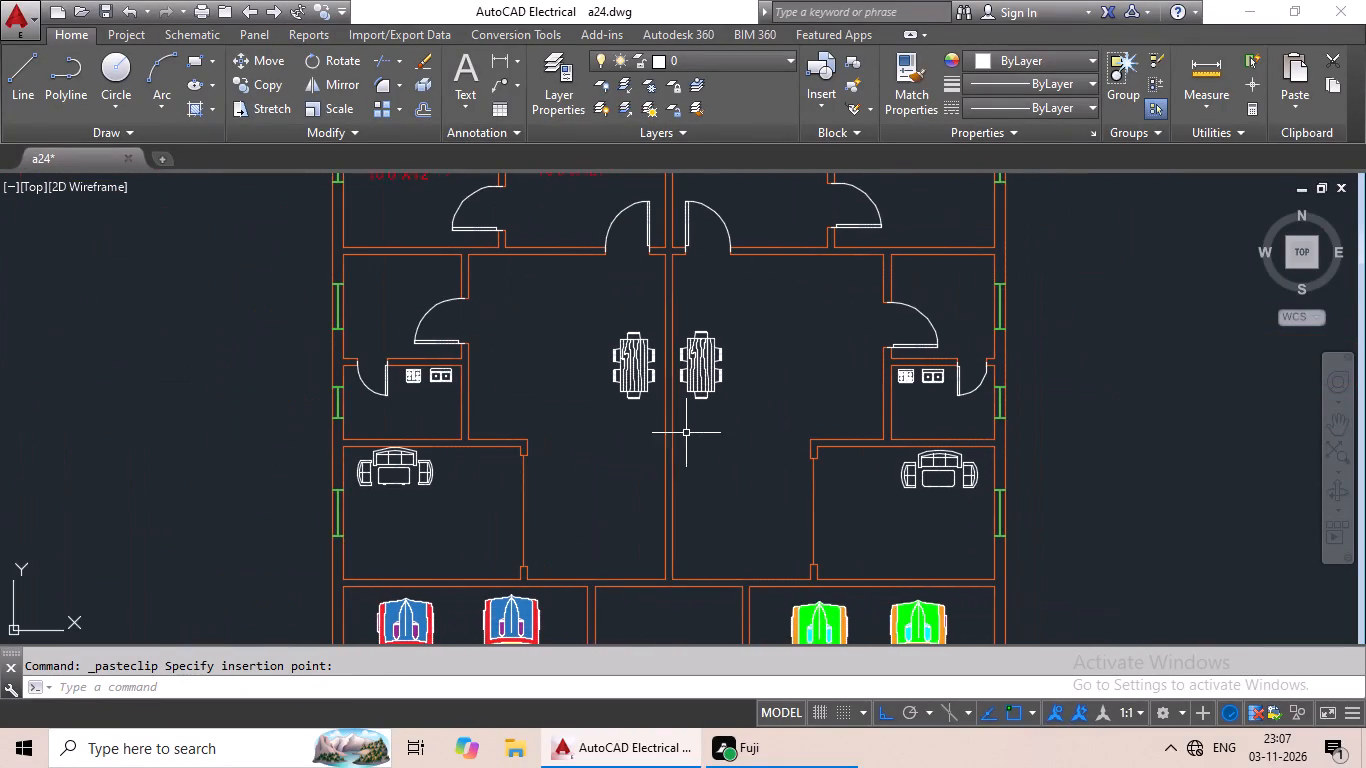
pyautogui.moveTo(713, 423); pyautogui.dragTo(677, 470, button='middle')
pyautogui.scroll(-1, 667, 467)
pyautogui.moveTo(568, 467); pyautogui.dragTo(725, 424, button='middle')
pyautogui.moveTo(797, 434); pyautogui.dragTo(686, 445, button='middle')
pyautogui.moveTo(686, 446); pyautogui.dragTo(886, 447, button='middle')
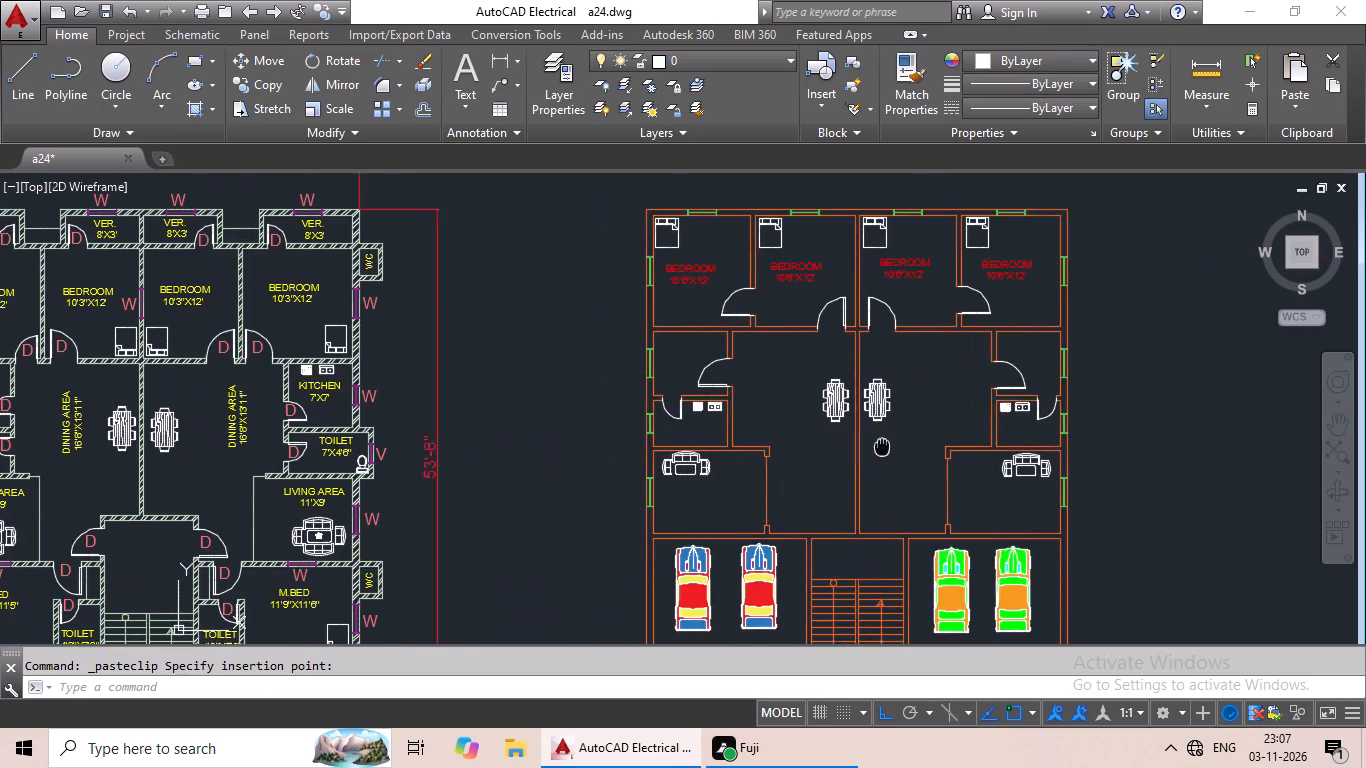
pyautogui.moveTo(886, 447); pyautogui.dragTo(892, 447, button='middle')
pyautogui.moveTo(885, 449); pyautogui.dragTo(1015, 460, button='middle')
pyautogui.scroll(1, 1148, 447)
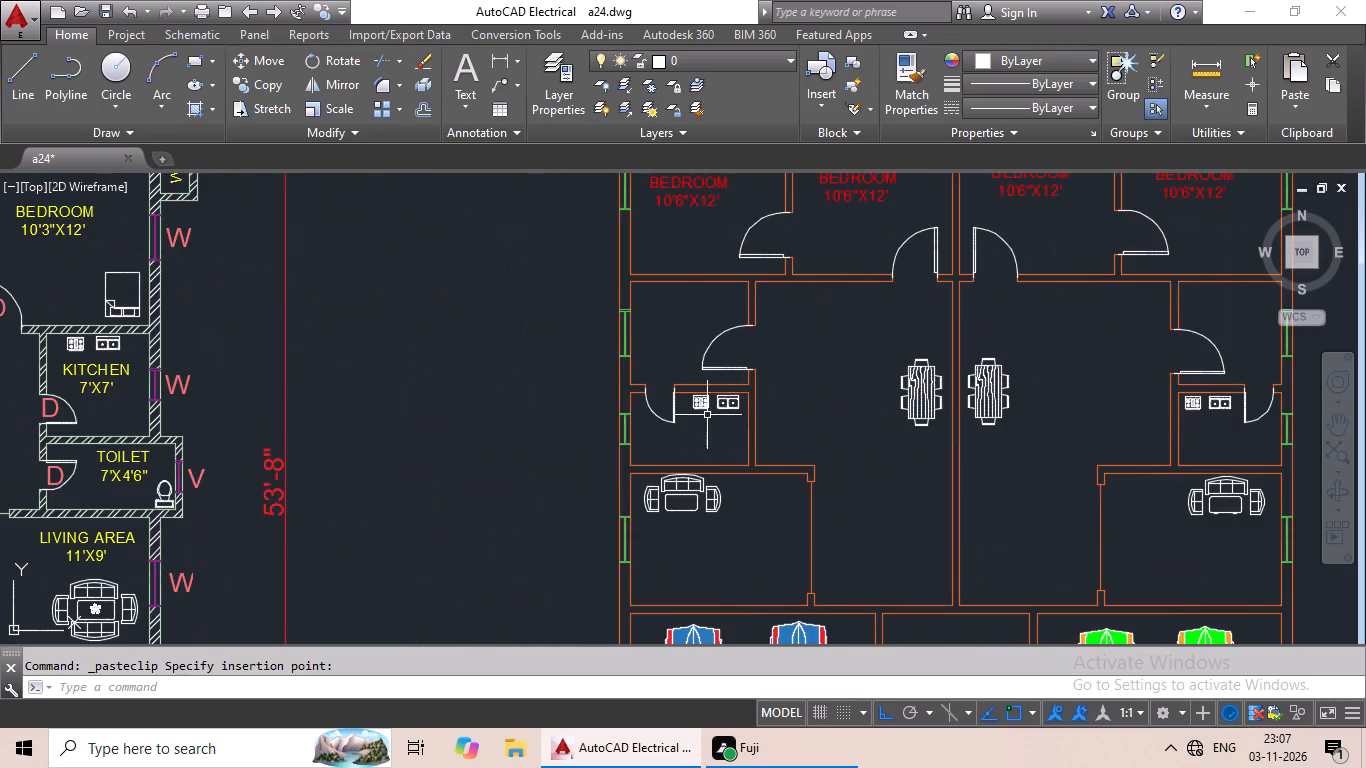
# Copy the west apartment's stove and double sink into the room directly north of them, near its north wall.
pyautogui.scroll(3, 705, 414)
pyautogui.moveTo(865, 368); pyautogui.dragTo(692, 395)
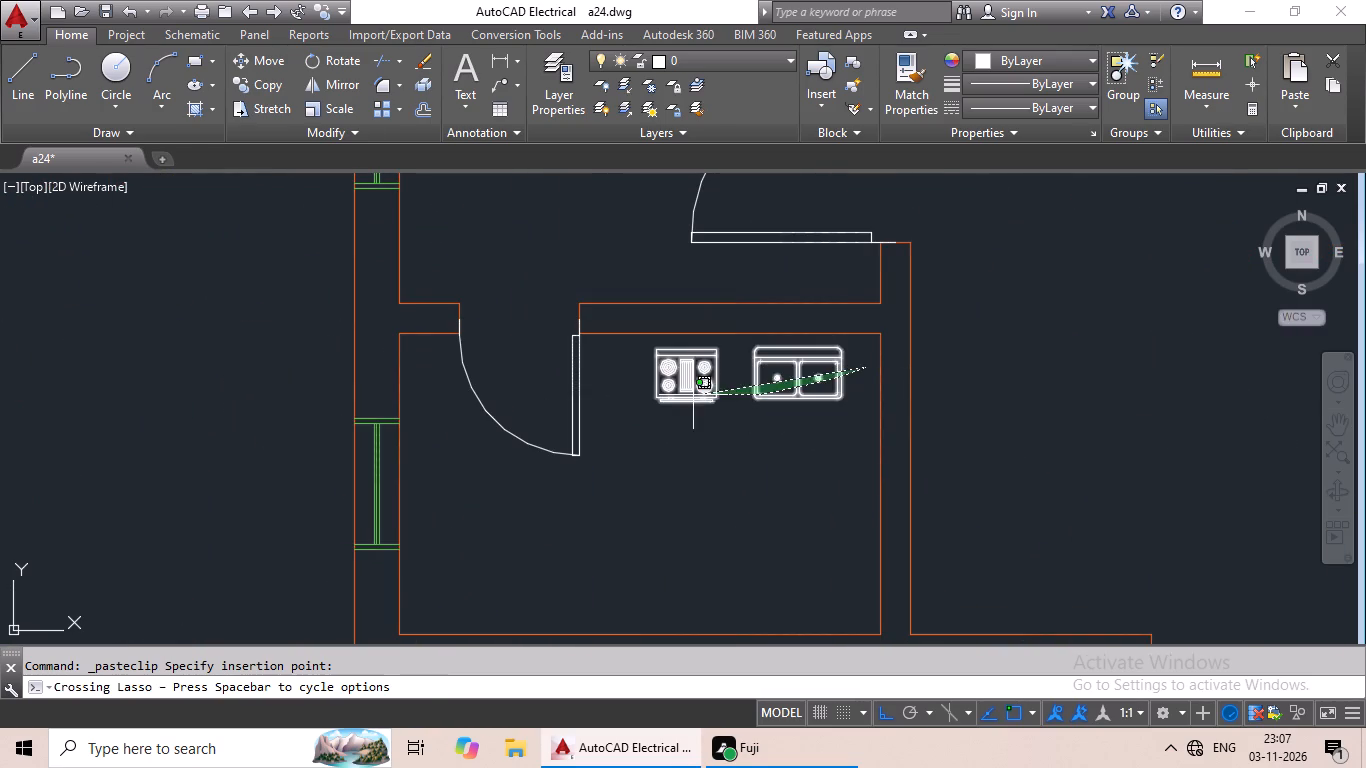
pyautogui.moveTo(692, 395); pyautogui.dragTo(656, 366)
pyautogui.hotkey('ctrl', 'c')
pyautogui.hotkey('ctrl', 'v')
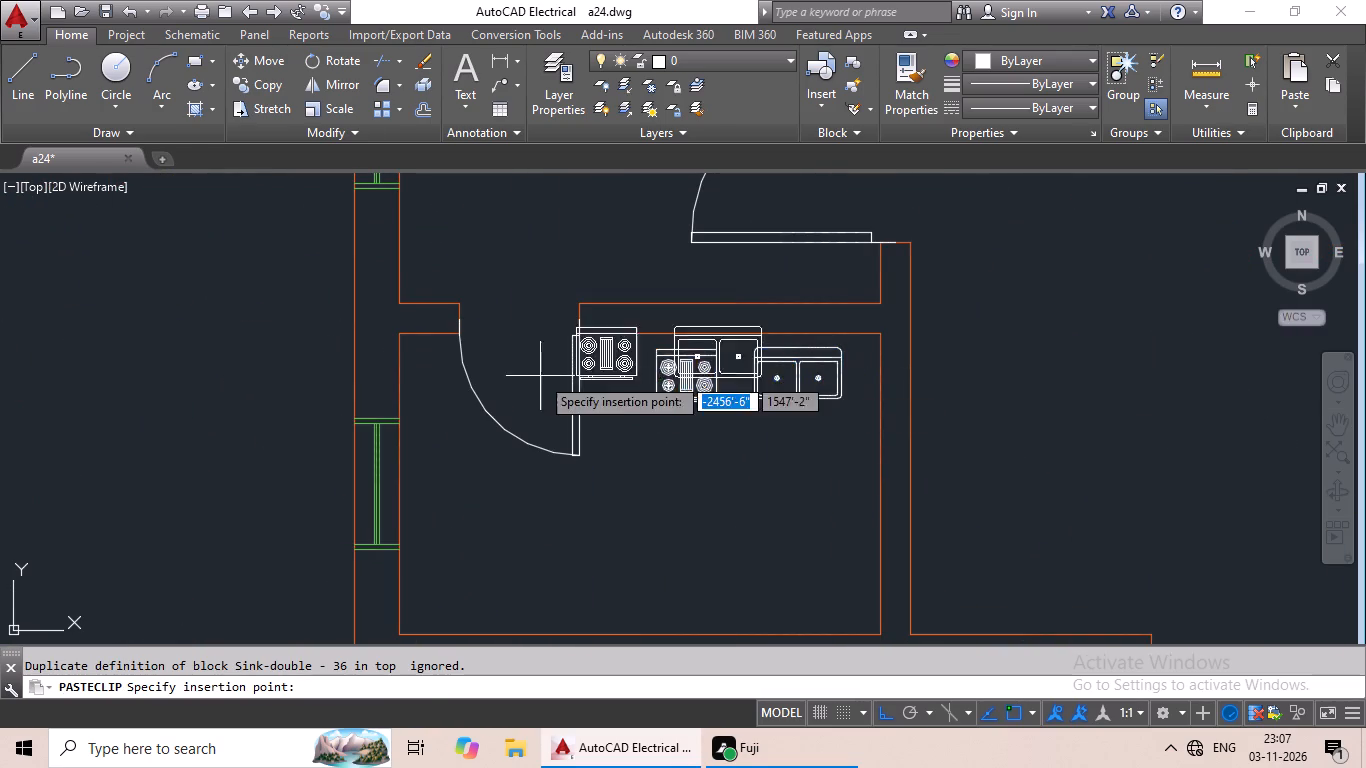
pyautogui.moveTo(533, 260); pyautogui.dragTo(544, 539, button='middle')
pyautogui.moveTo(493, 338); pyautogui.dragTo(490, 529, button='middle')
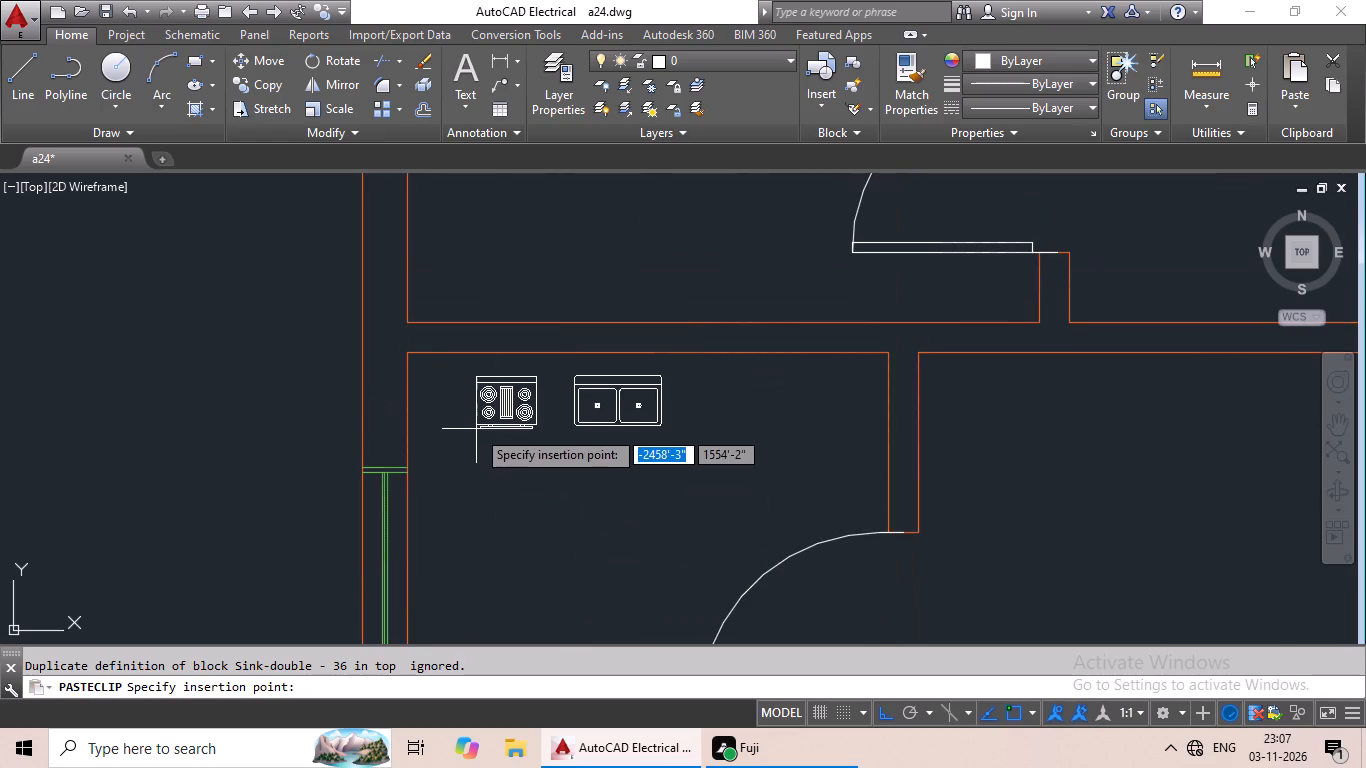
pyautogui.click(479, 419)
# Paste the copied stove and double sink into the matching east apartment room below the northeast bedroom, near its north wall.
pyautogui.scroll(-2, 598, 420)
pyautogui.moveTo(721, 458); pyautogui.dragTo(555, 455, button='middle')
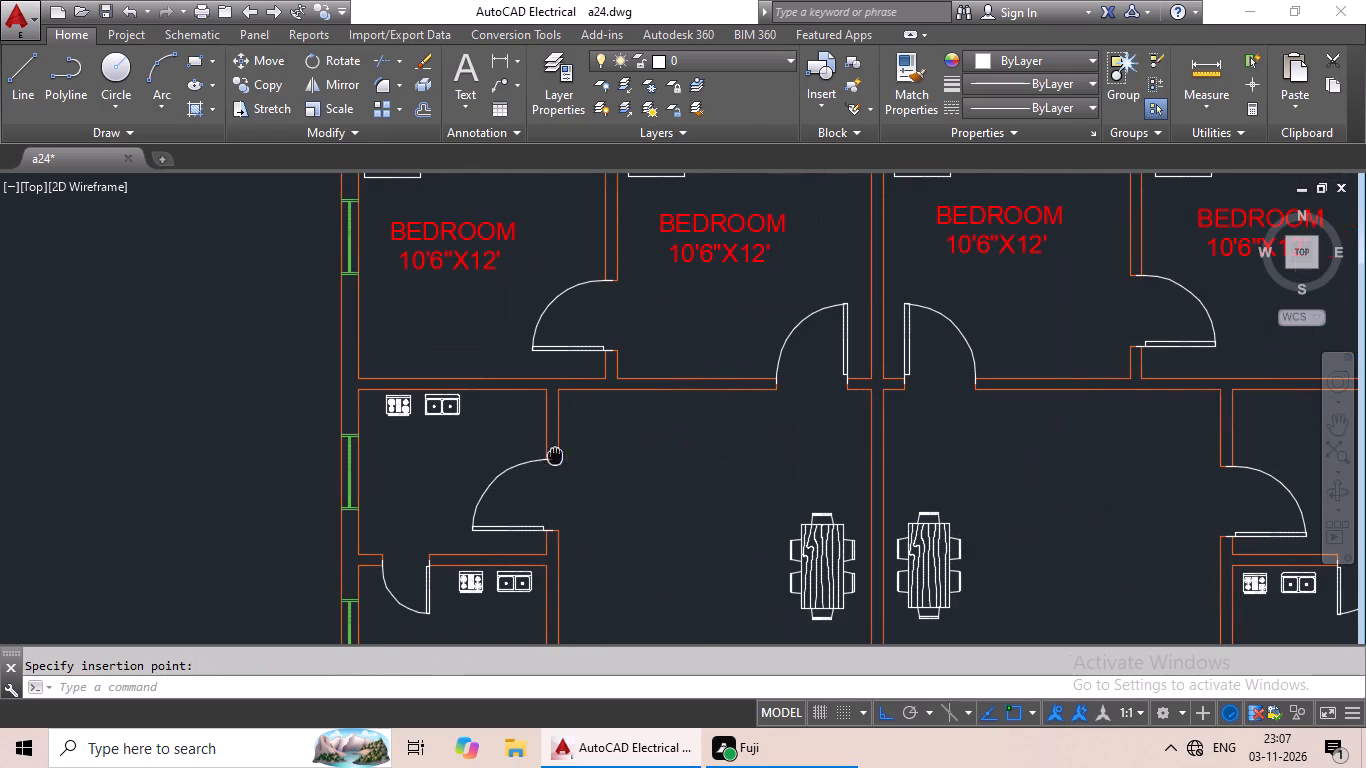
pyautogui.hotkey('ctrl', 'v')
pyautogui.keyDown('ctrl'); pyautogui.scroll(-2, 722, 504); pyautogui.keyUp('ctrl')
pyautogui.moveTo(721, 503); pyautogui.dragTo(532, 497, button='middle')
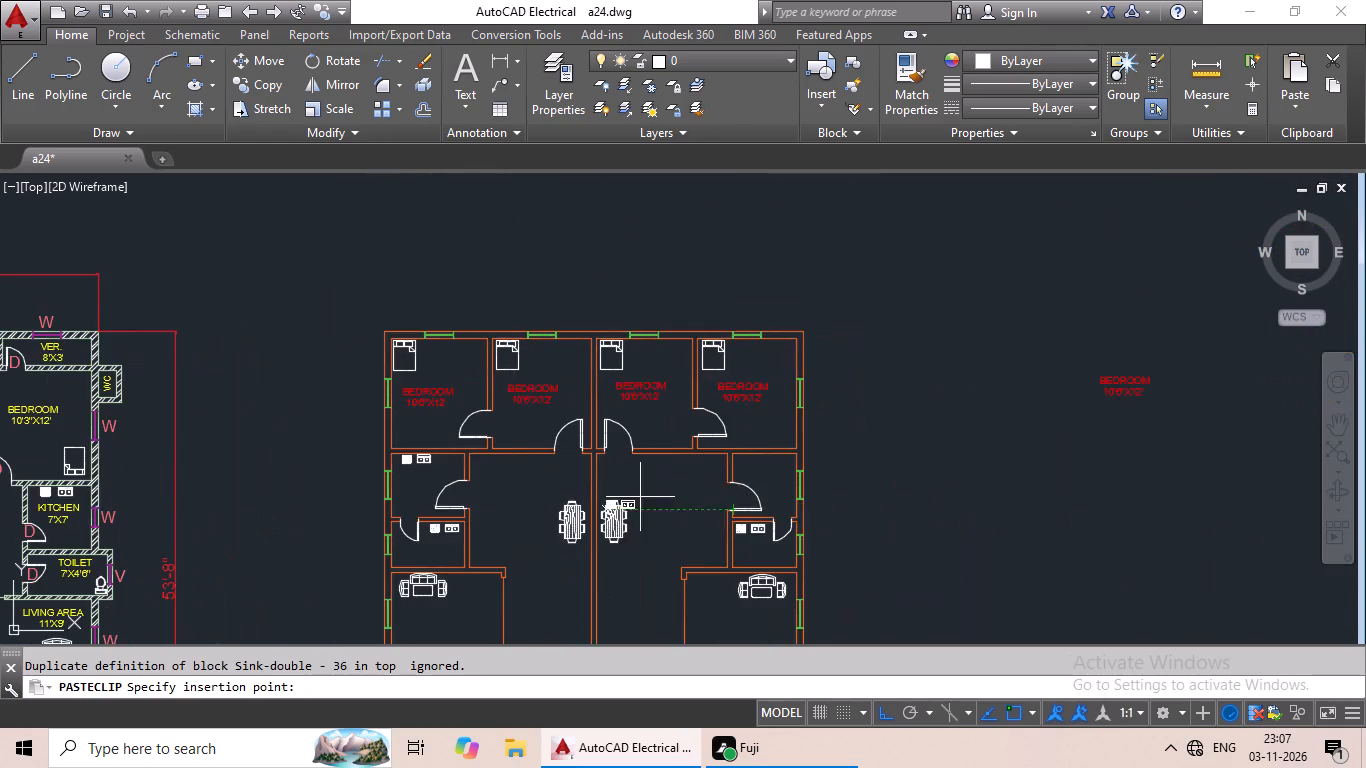
pyautogui.scroll(3, 720, 479)
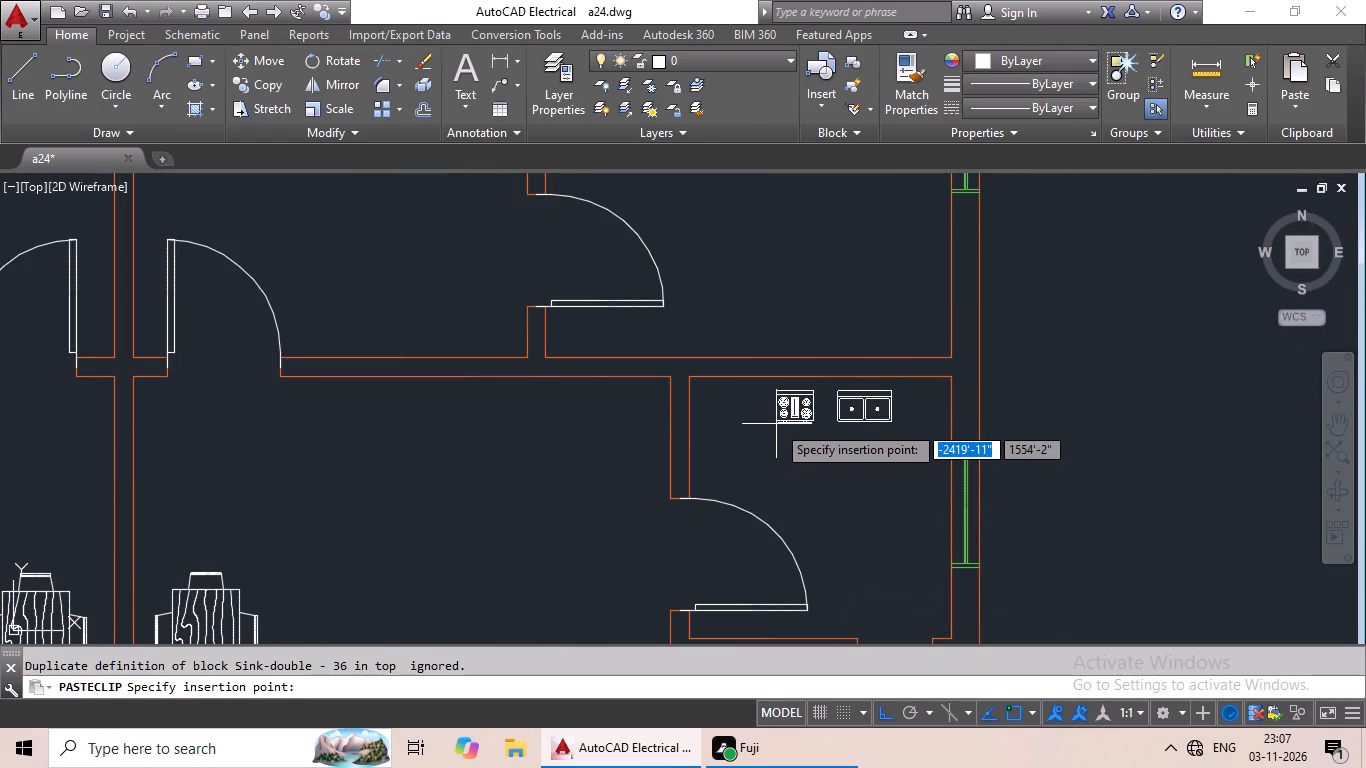
pyautogui.click(776, 424)
# Erase the original stove and double sink from the smaller room above the sofa area in both apartments.
pyautogui.scroll(-1, 780, 501)
pyautogui.moveTo(776, 500); pyautogui.dragTo(744, 356, button='middle')
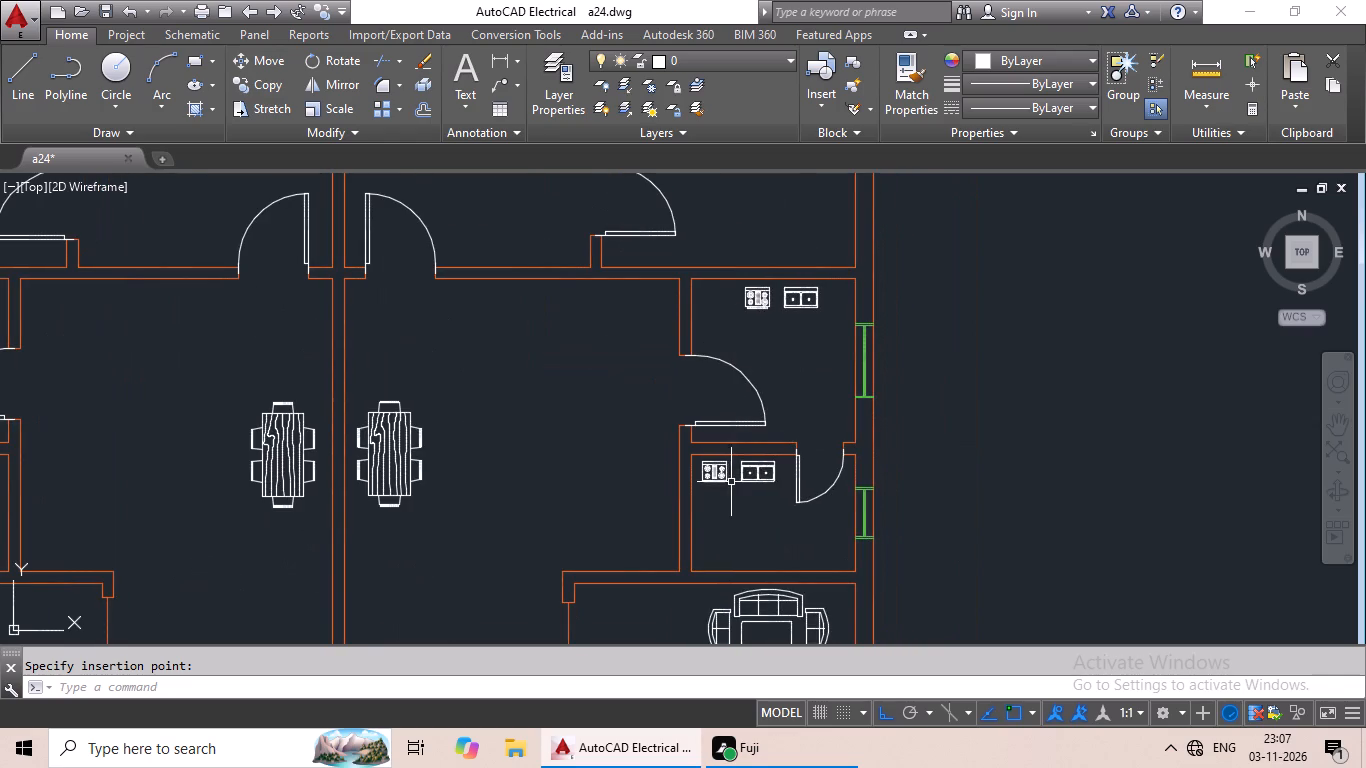
pyautogui.scroll(2, 739, 483)
pyautogui.moveTo(863, 444); pyautogui.dragTo(659, 458)
pyautogui.scroll(-4, 716, 460)
pyautogui.scroll(5, 424, 468)
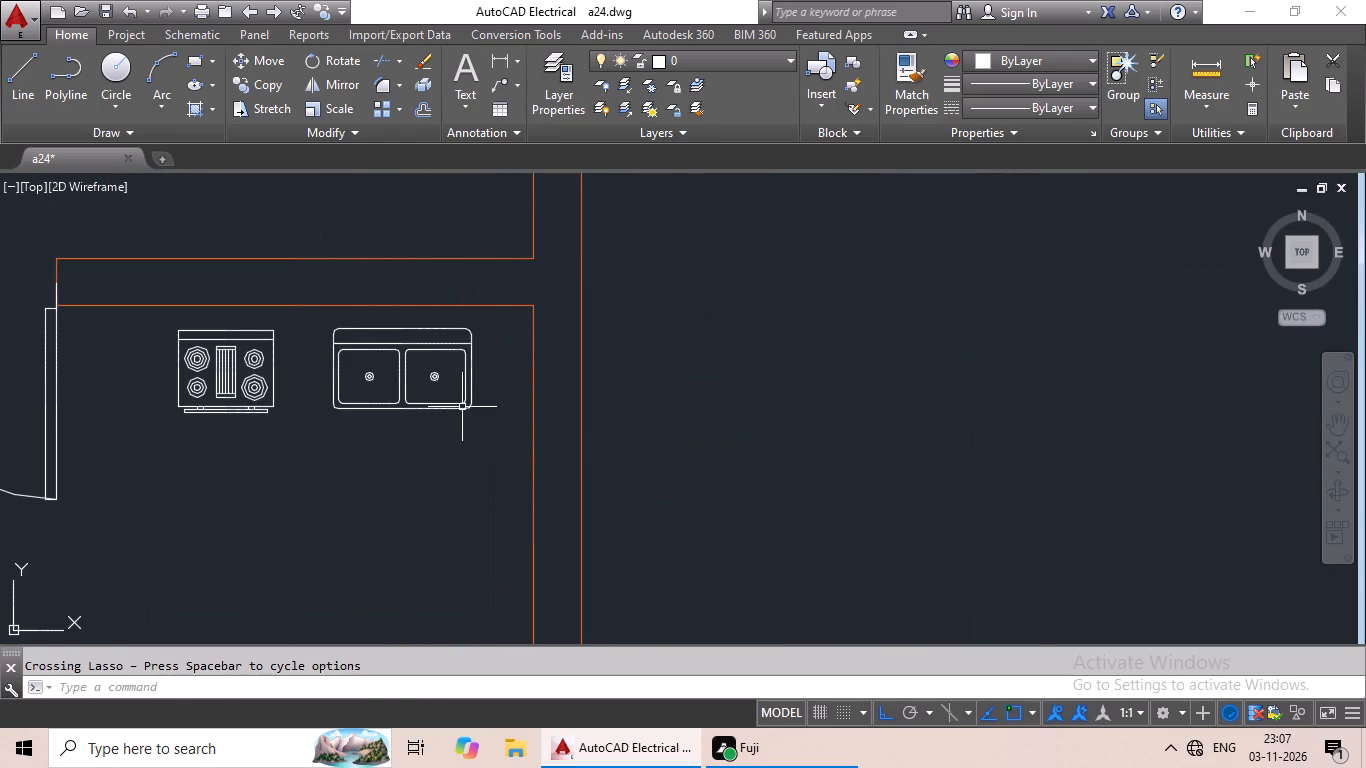
pyautogui.moveTo(493, 350); pyautogui.dragTo(272, 371)
pyautogui.press('Delete')
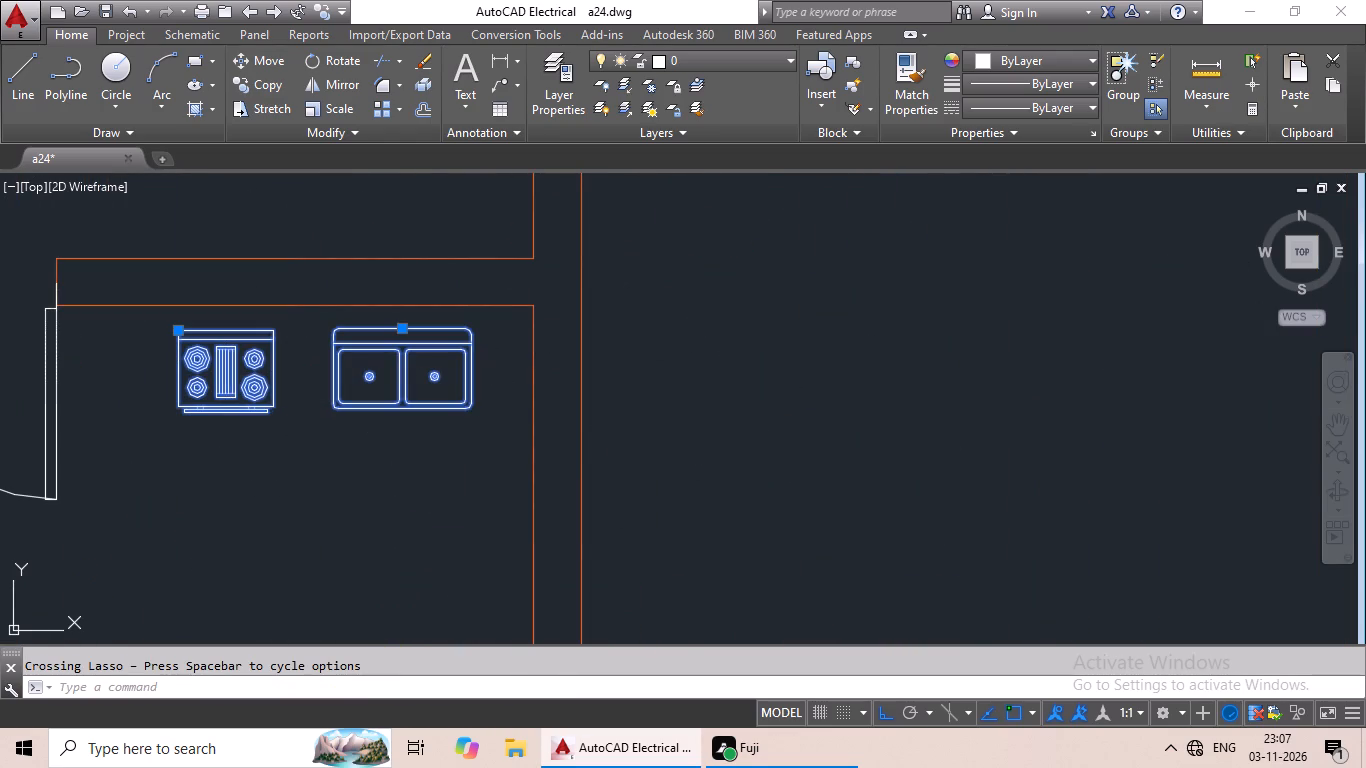
# Insert the Toilet - top block from DesignCenter's House Designer.dwg into the empty space east of the plan, and close DesignCenter.
pyautogui.scroll(-5, 330, 390)
pyautogui.moveTo(846, 492); pyautogui.dragTo(728, 497, button='middle')
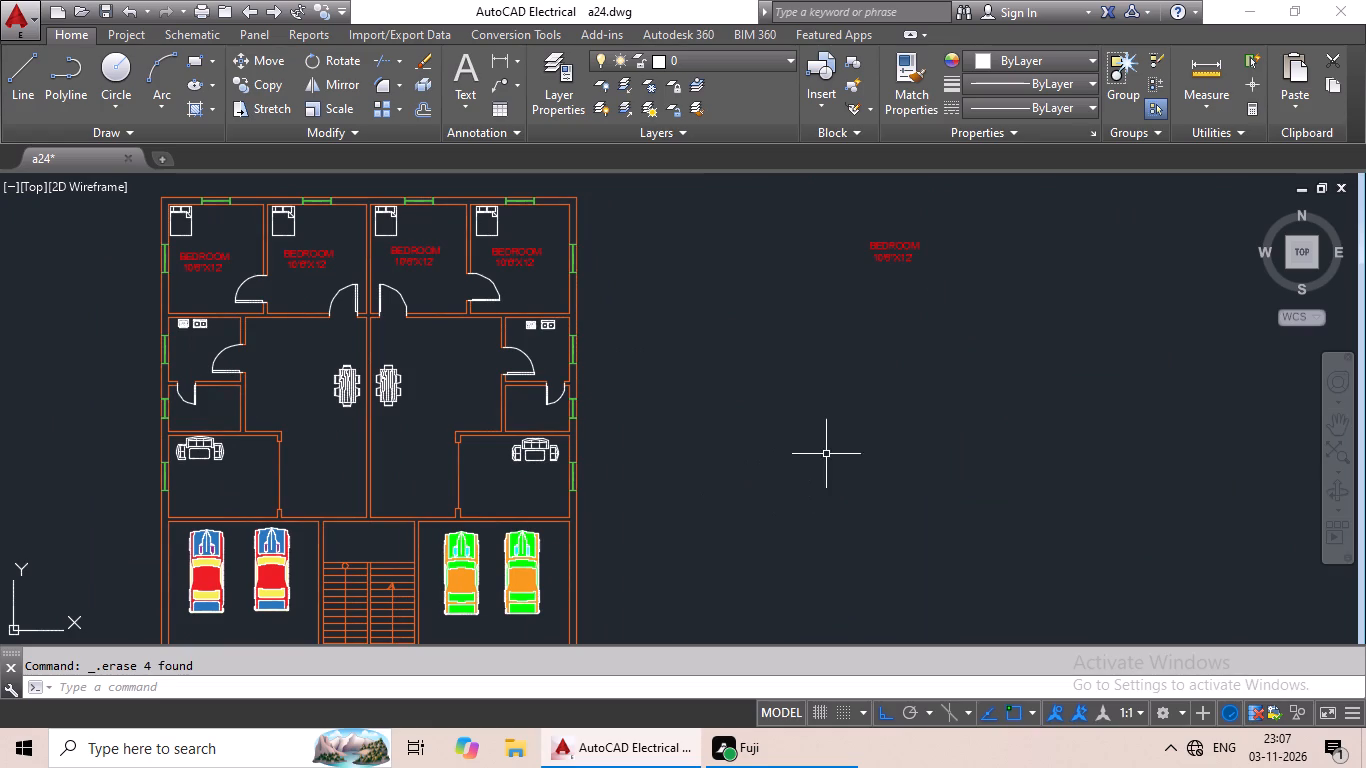
pyautogui.press('d')
pyautogui.press('c')
pyautogui.press('space')
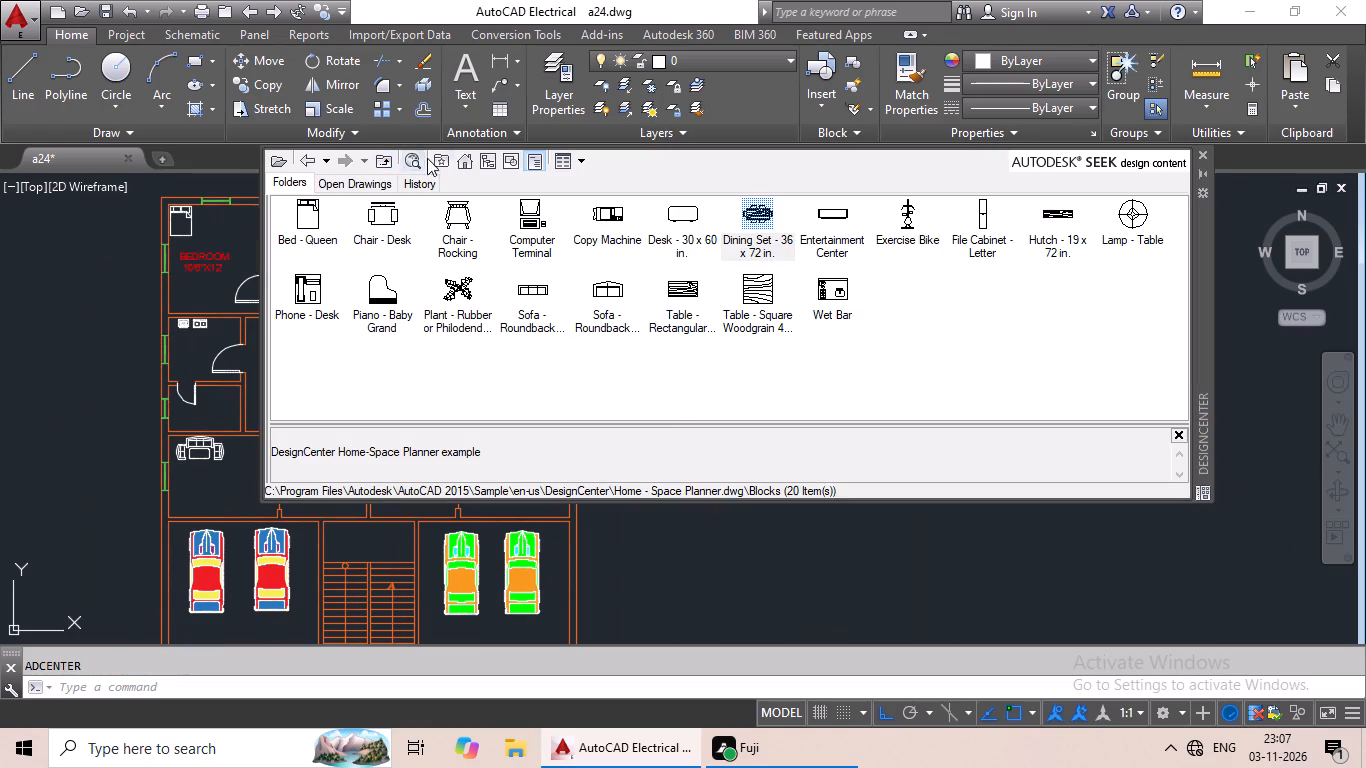
pyautogui.click(466, 162)
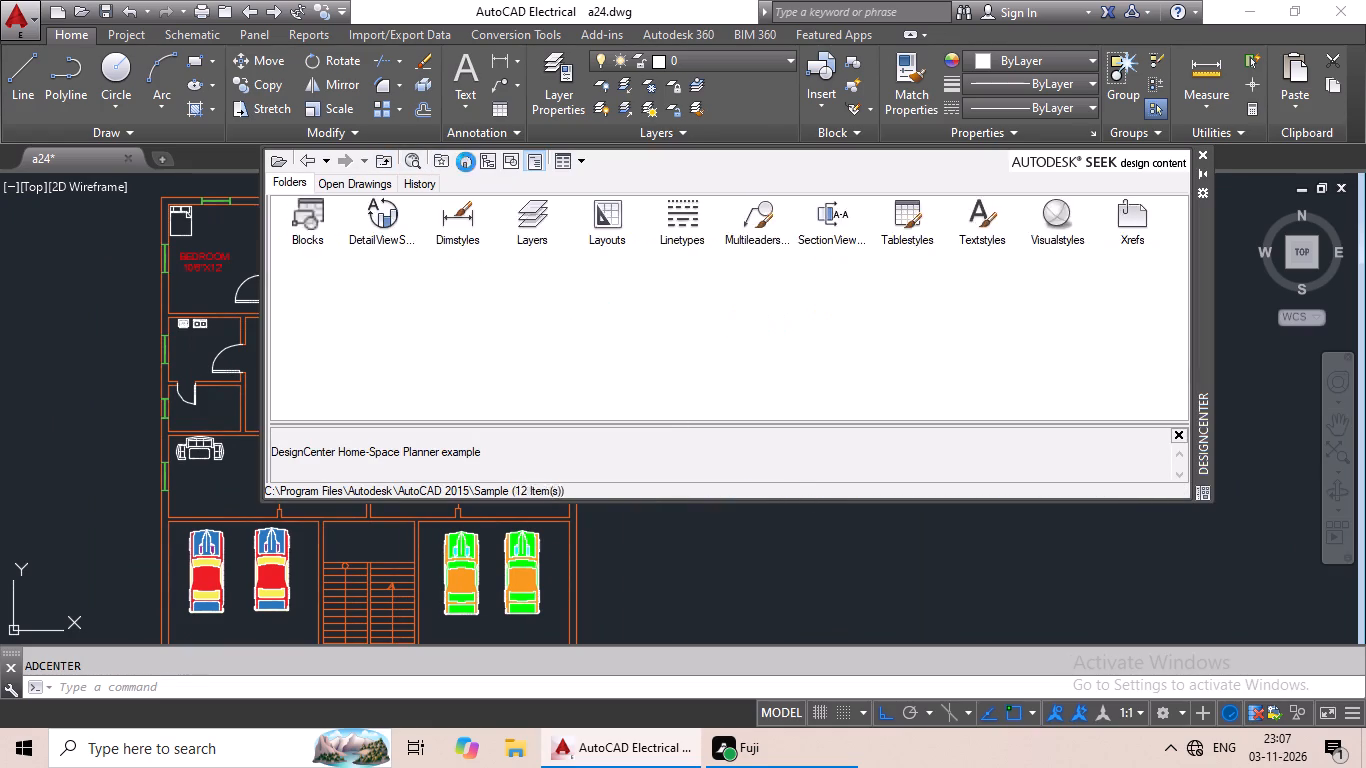
pyautogui.doubleClick(463, 217)
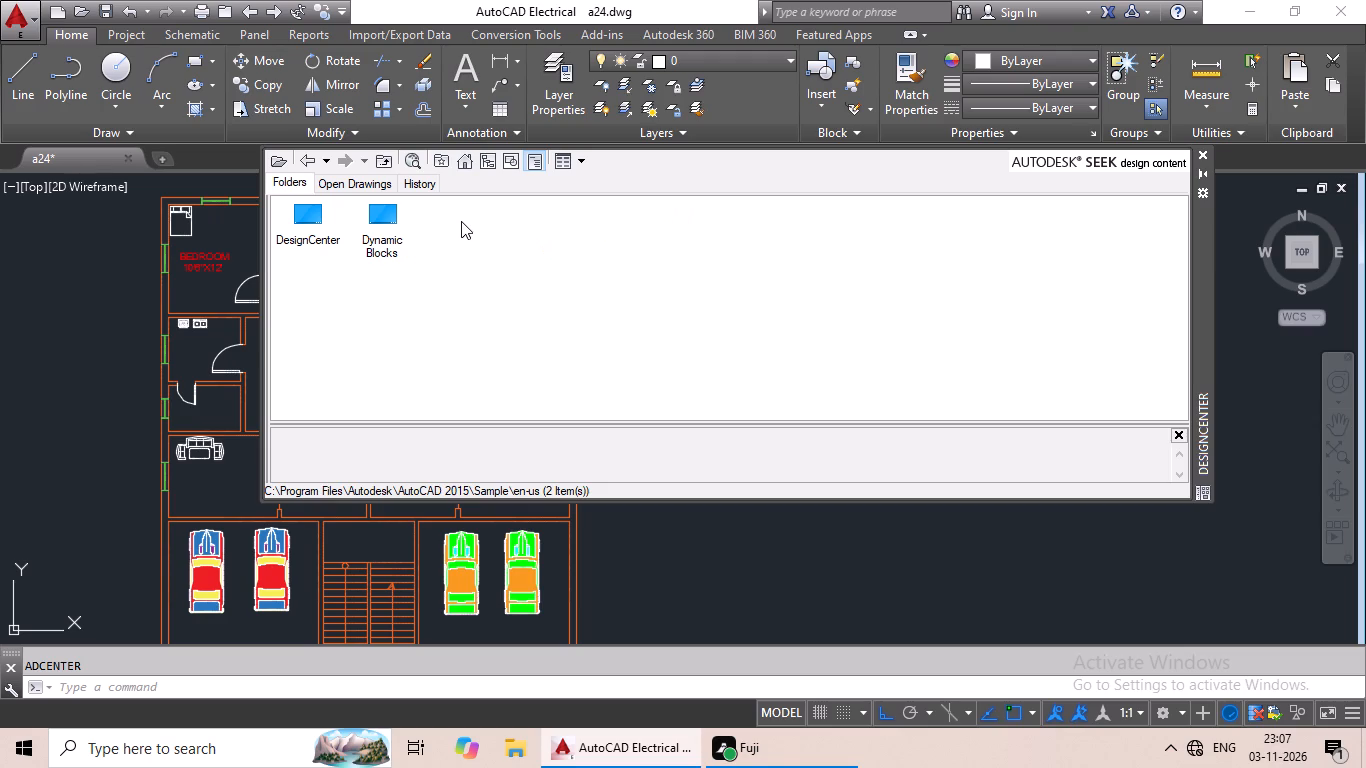
pyautogui.doubleClick(300, 227)
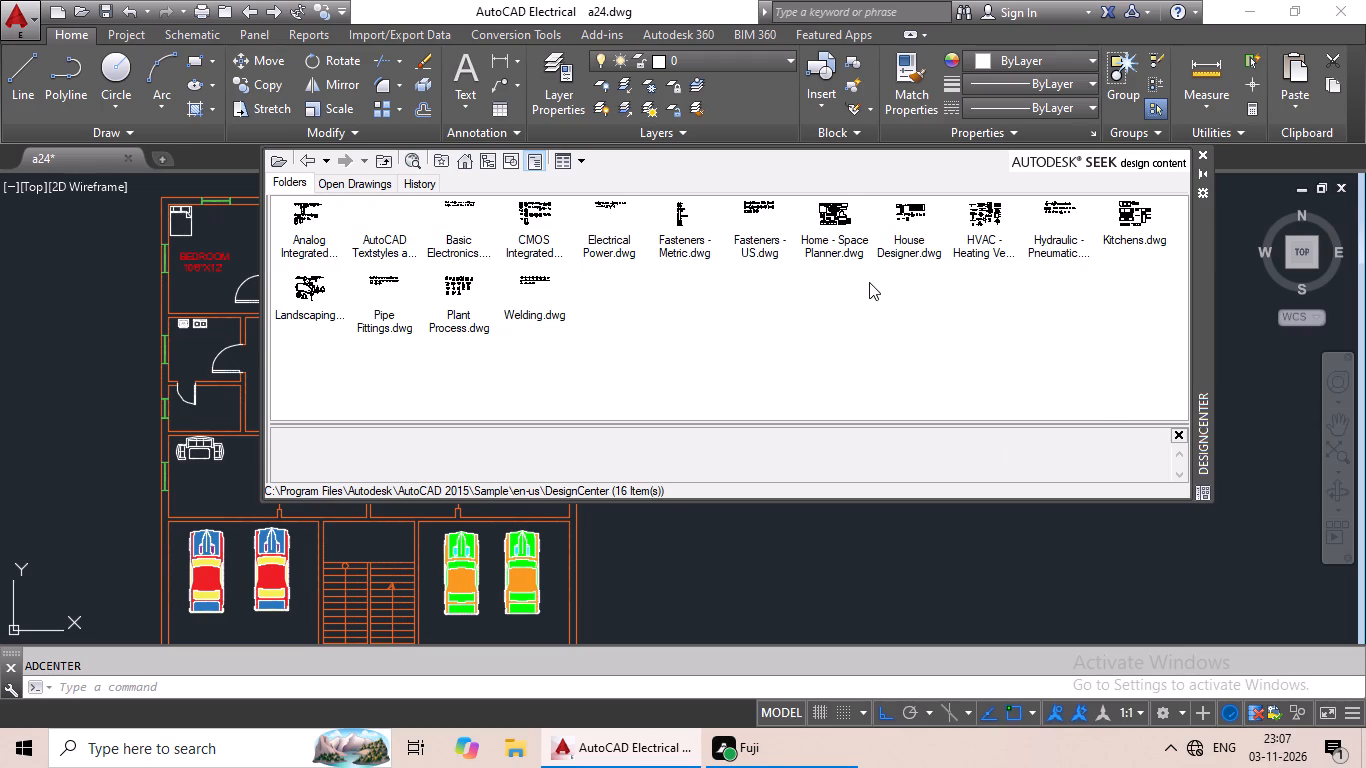
pyautogui.doubleClick(907, 253)
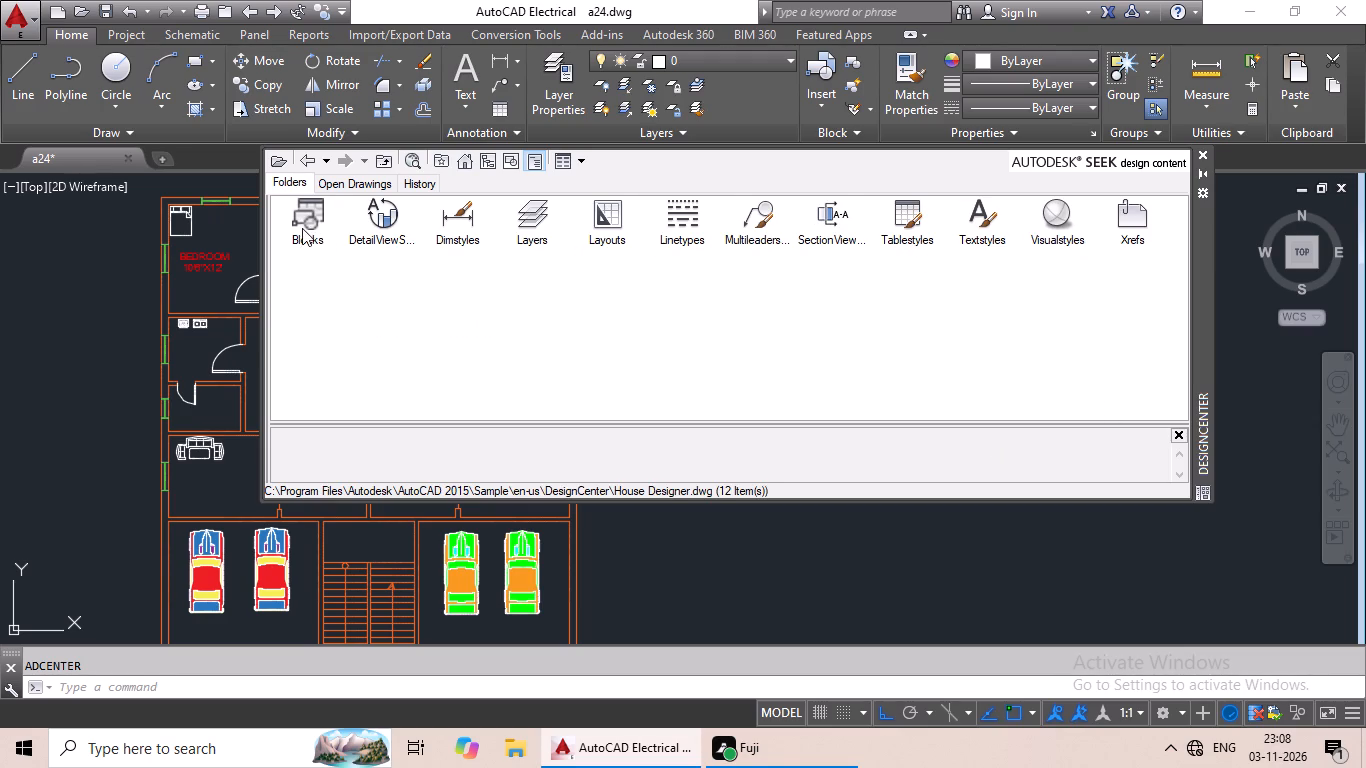
pyautogui.doubleClick(302, 228)
pyautogui.doubleClick(613, 300)
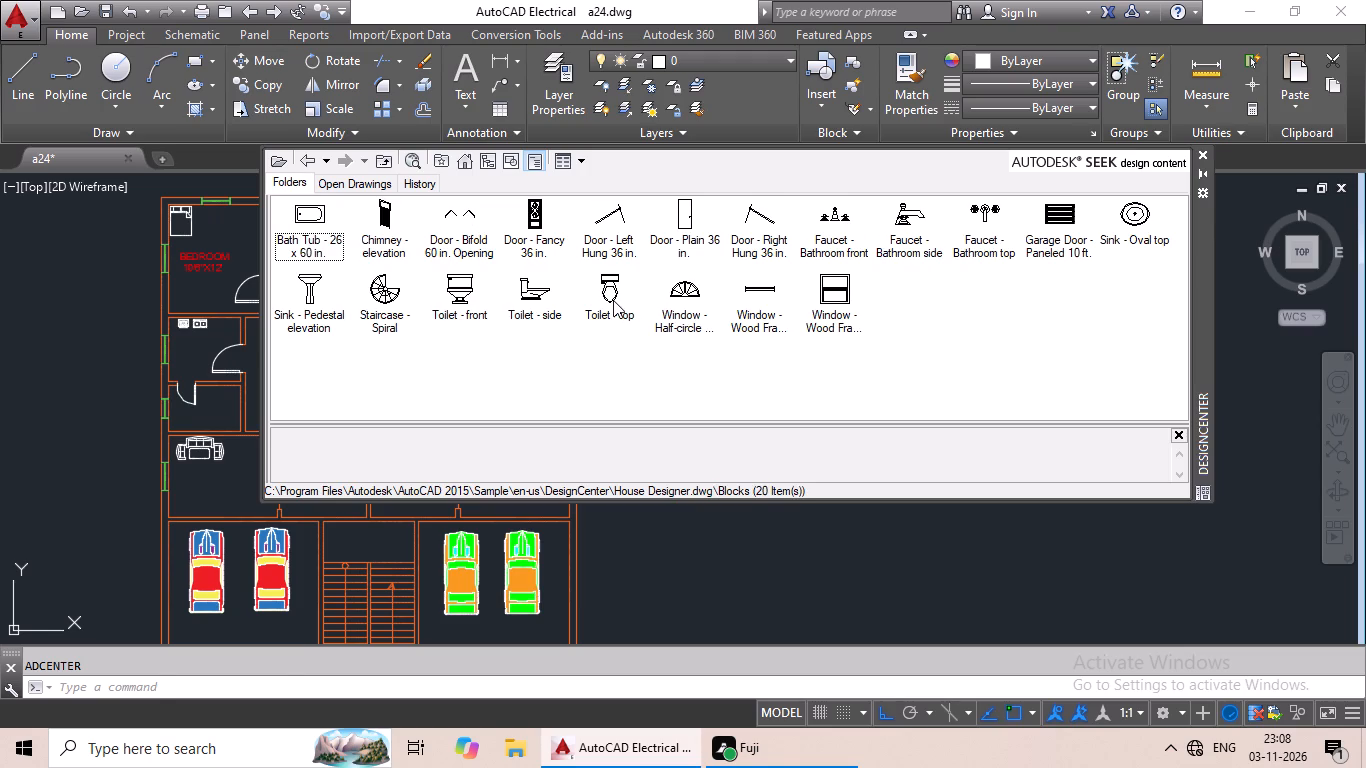
pyautogui.click(714, 493)
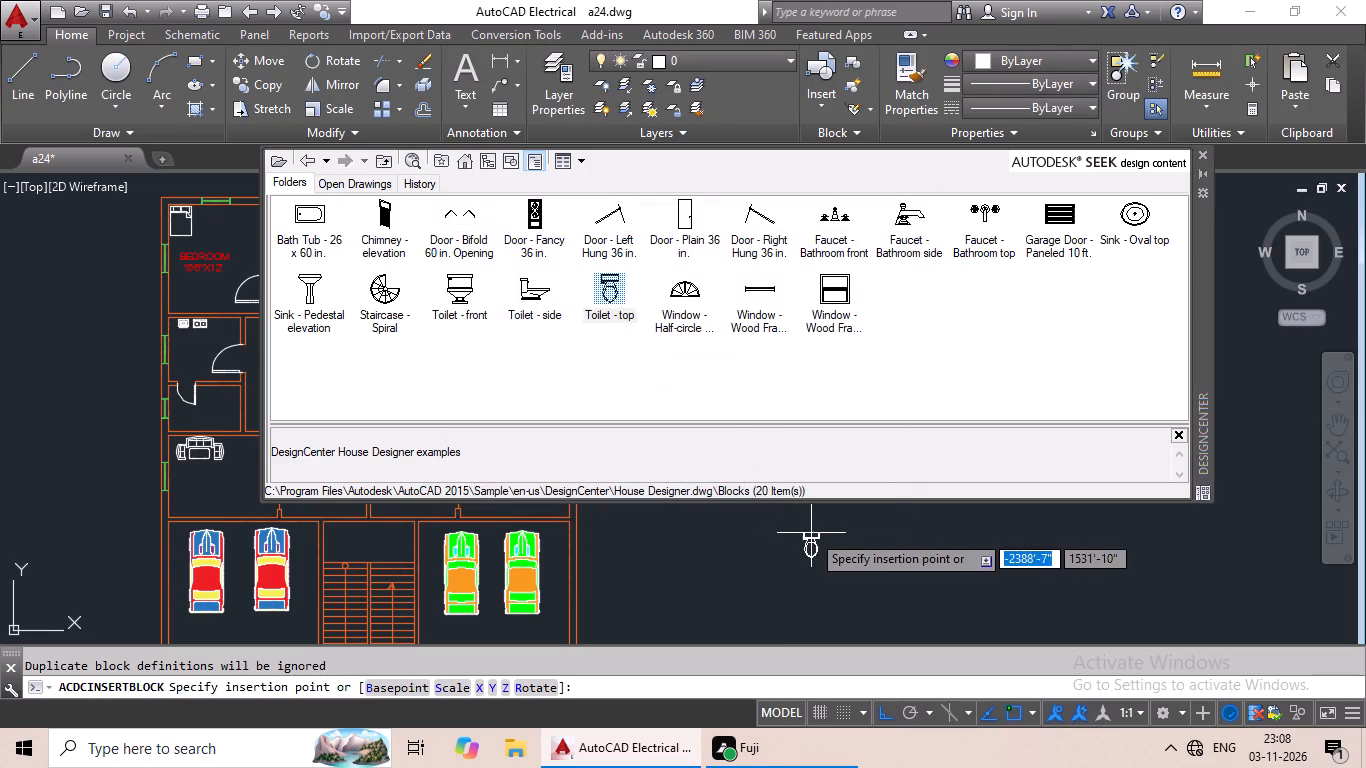
pyautogui.click(812, 533)
pyautogui.click(1200, 153)
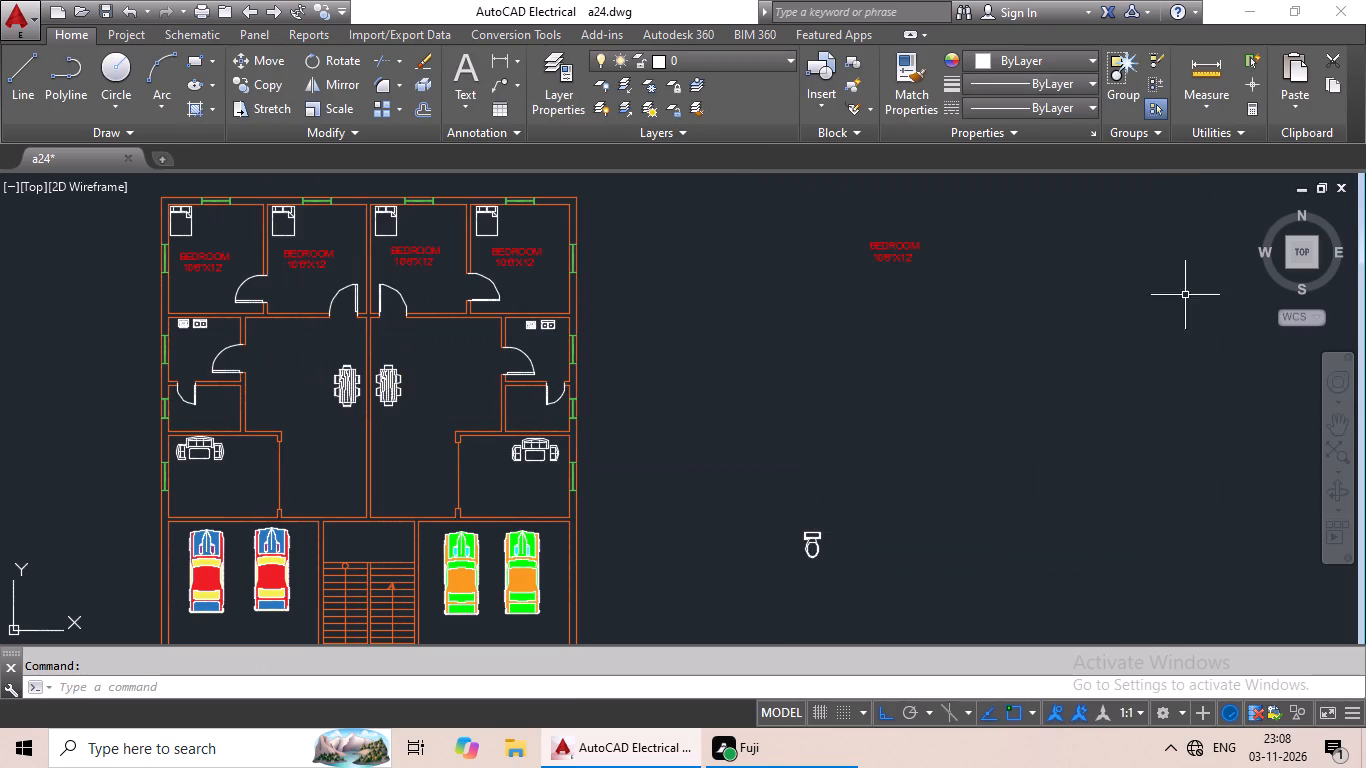
# Rotate the toilet block 180° about a corner of its tank so the bowl points north.
pyautogui.moveTo(1062, 377); pyautogui.dragTo(1076, 310, button='middle')
pyautogui.scroll(1, 903, 542)
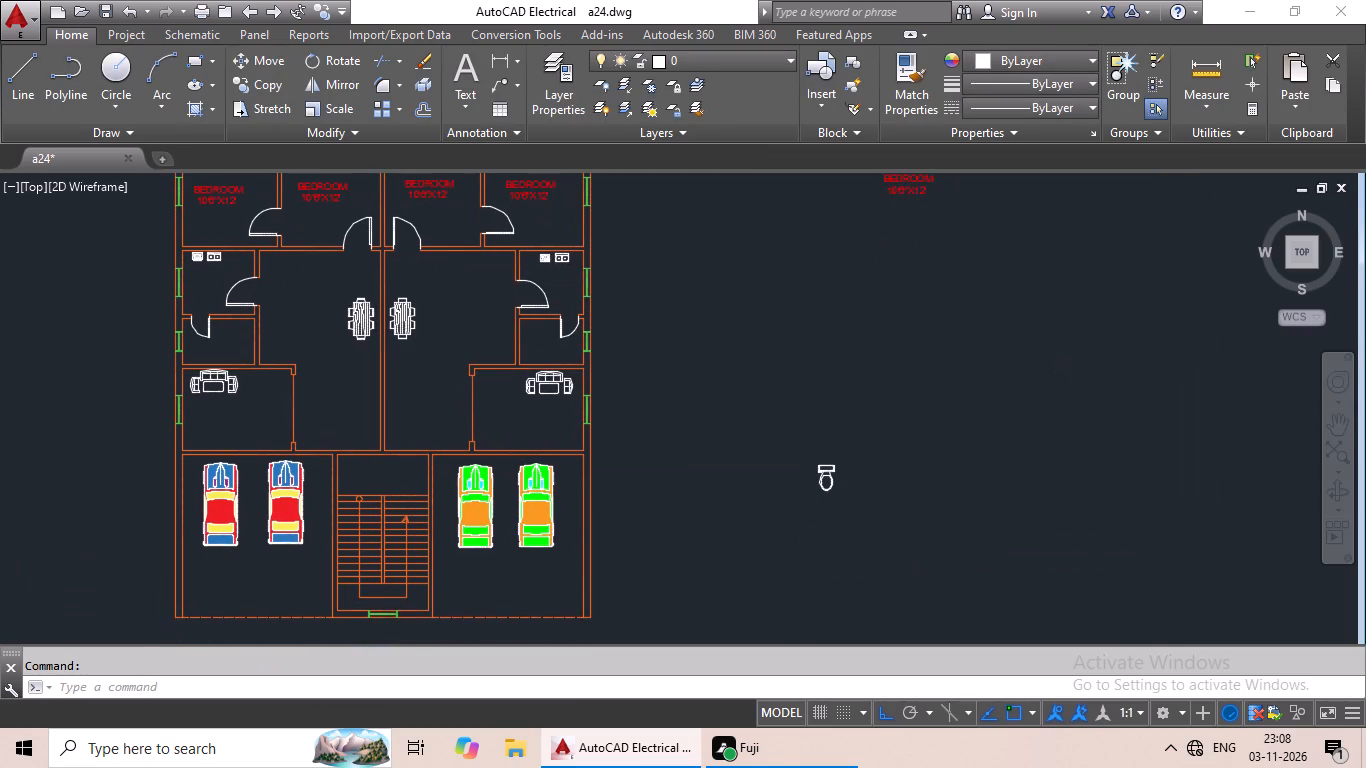
pyautogui.click(787, 452)
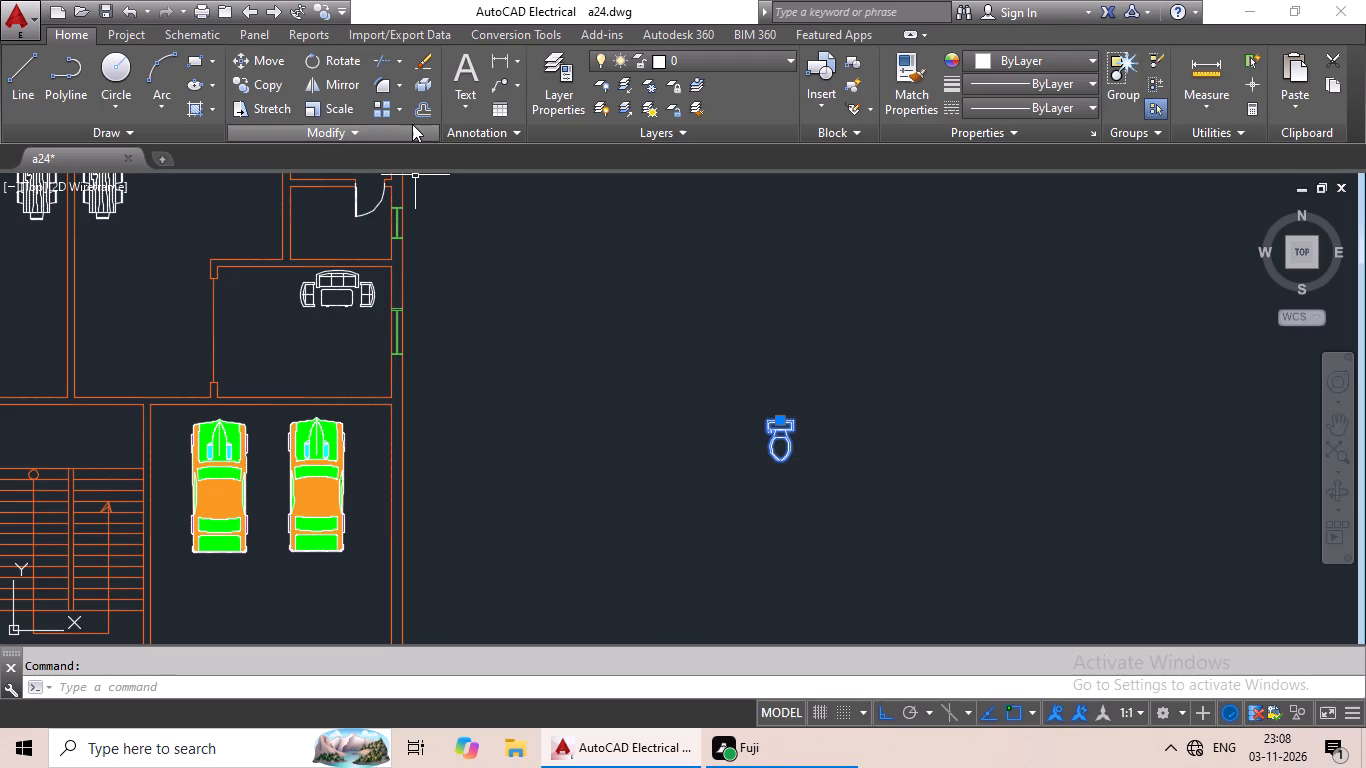
pyautogui.click(341, 63)
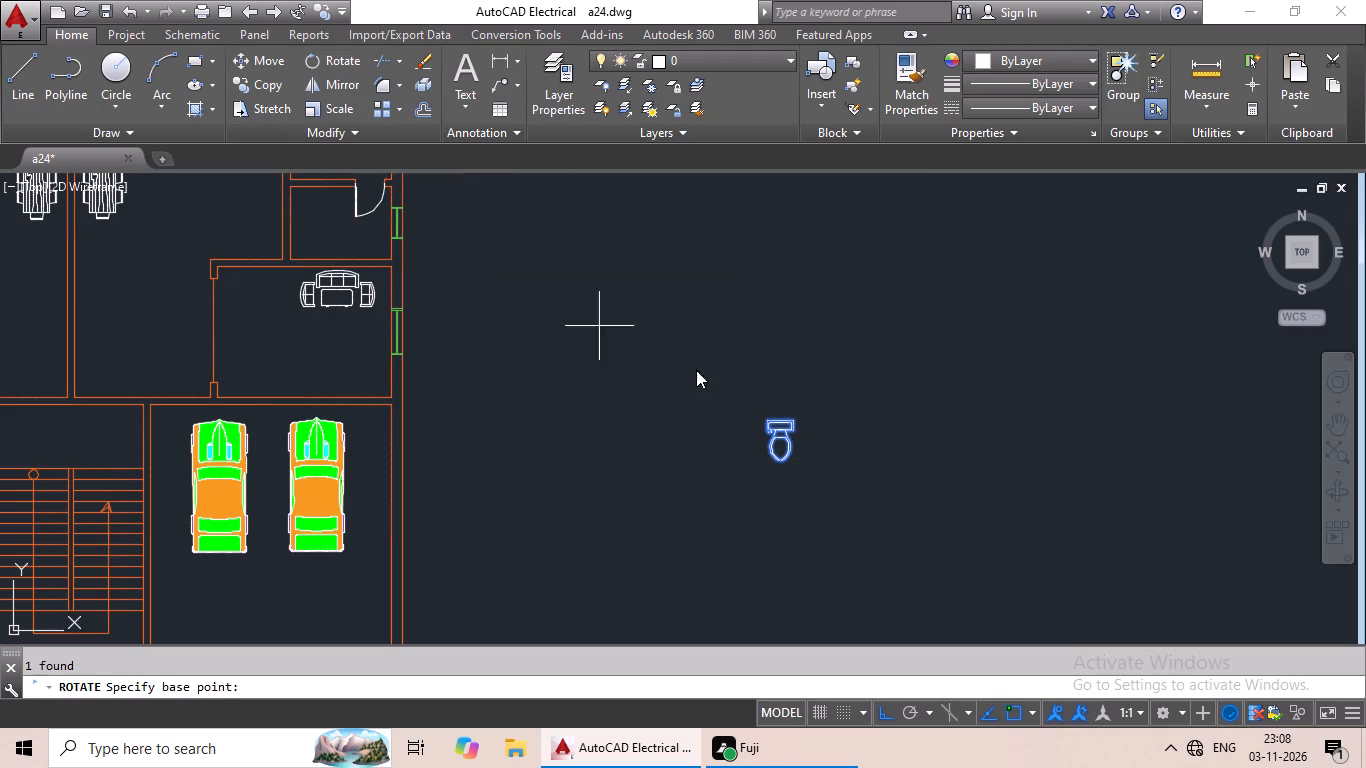
pyautogui.scroll(1, 791, 436)
pyautogui.click(797, 412)
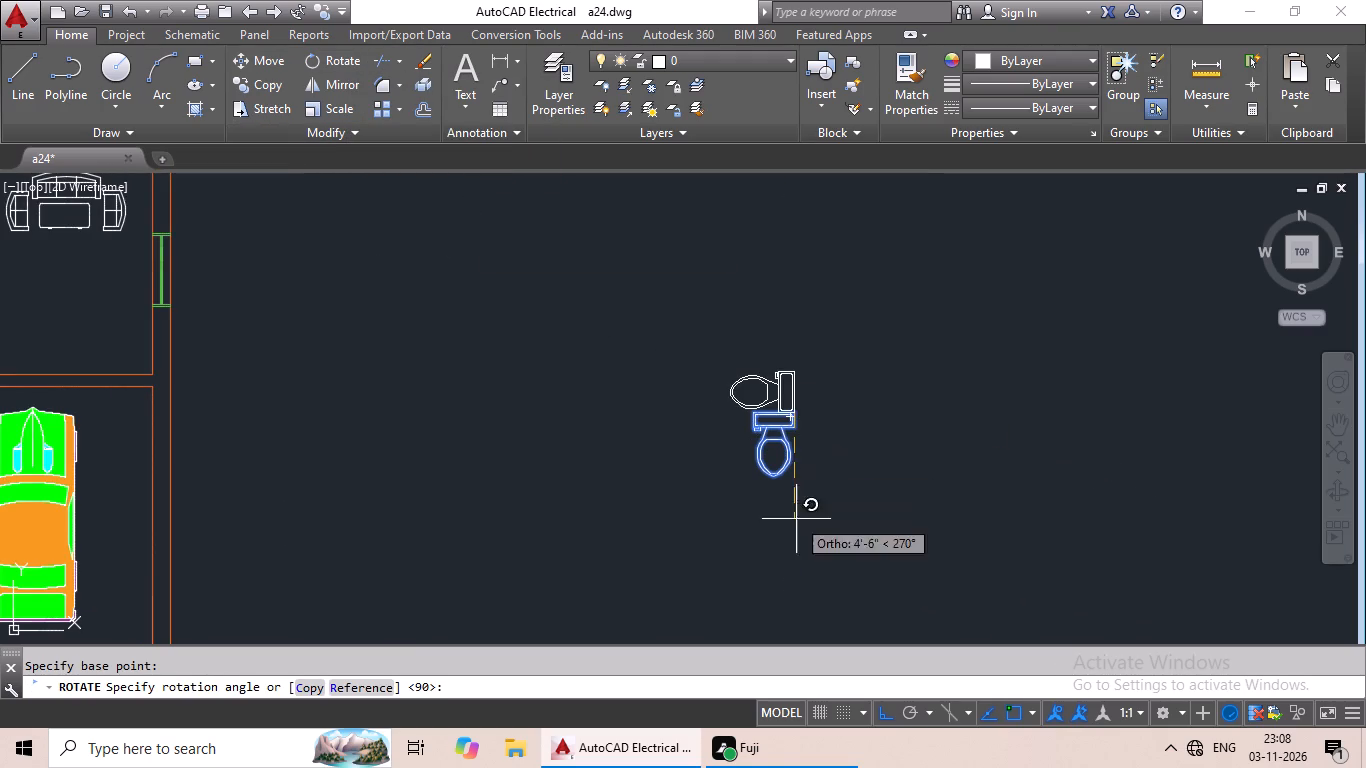
pyautogui.click(621, 448)
# Scale the toilet block by reference from the bowl's tip, reducing its length to a little over half.
pyautogui.scroll(2, 844, 400)
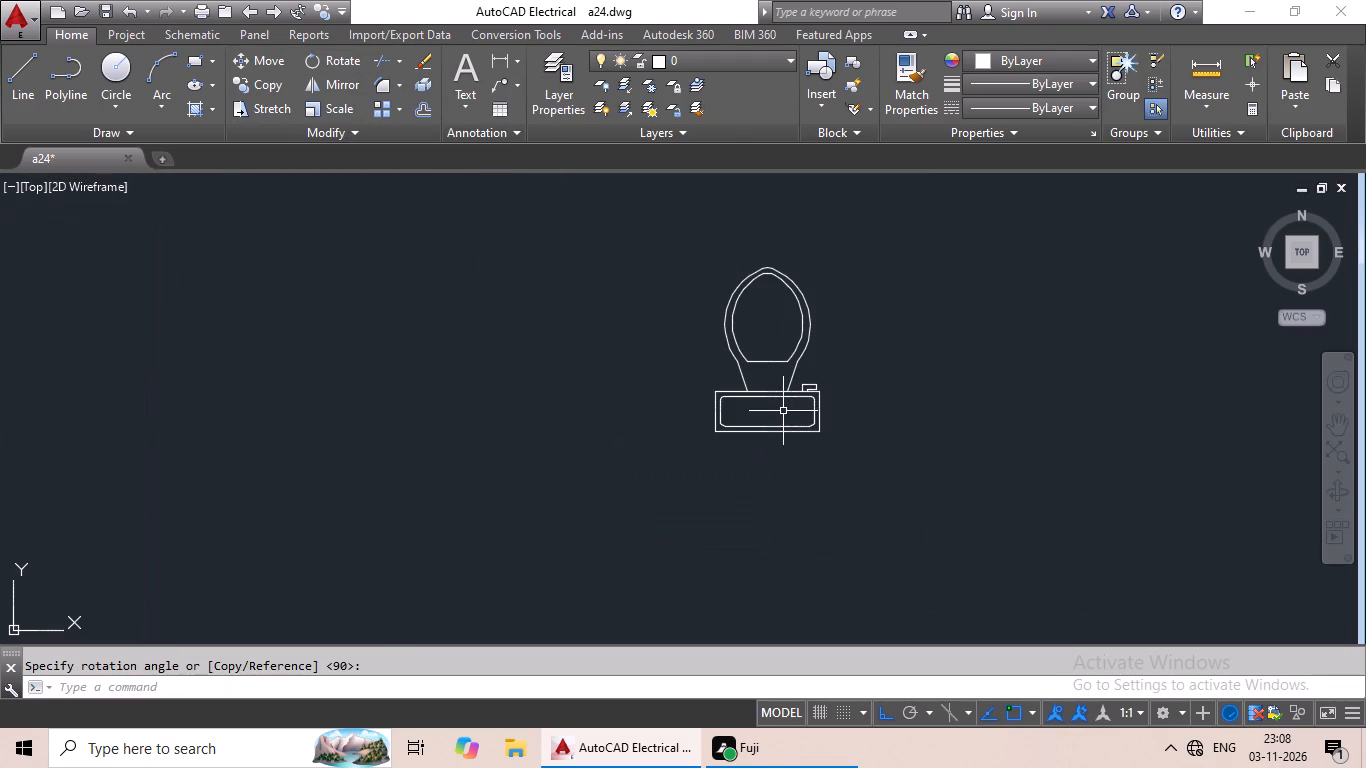
pyautogui.click(781, 412)
pyautogui.click(734, 427)
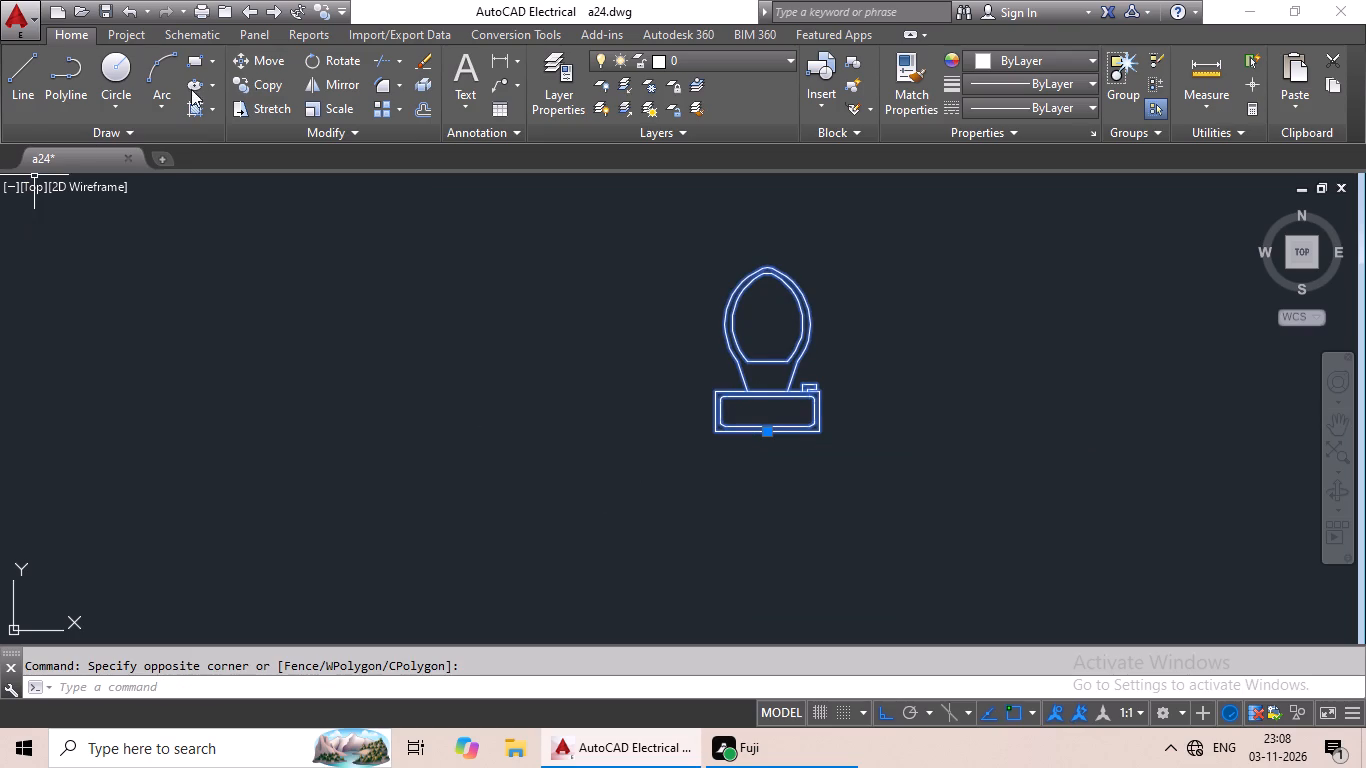
pyautogui.click(314, 103)
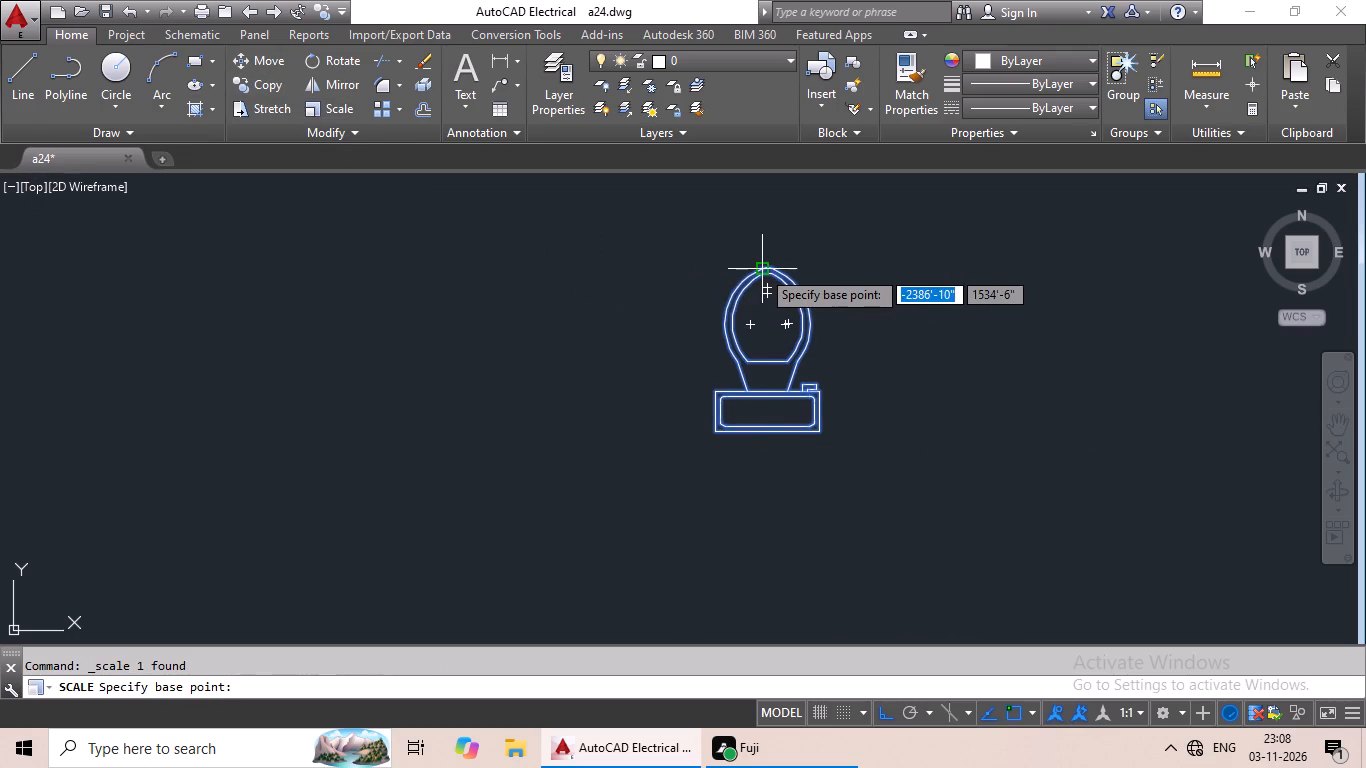
pyautogui.click(764, 266)
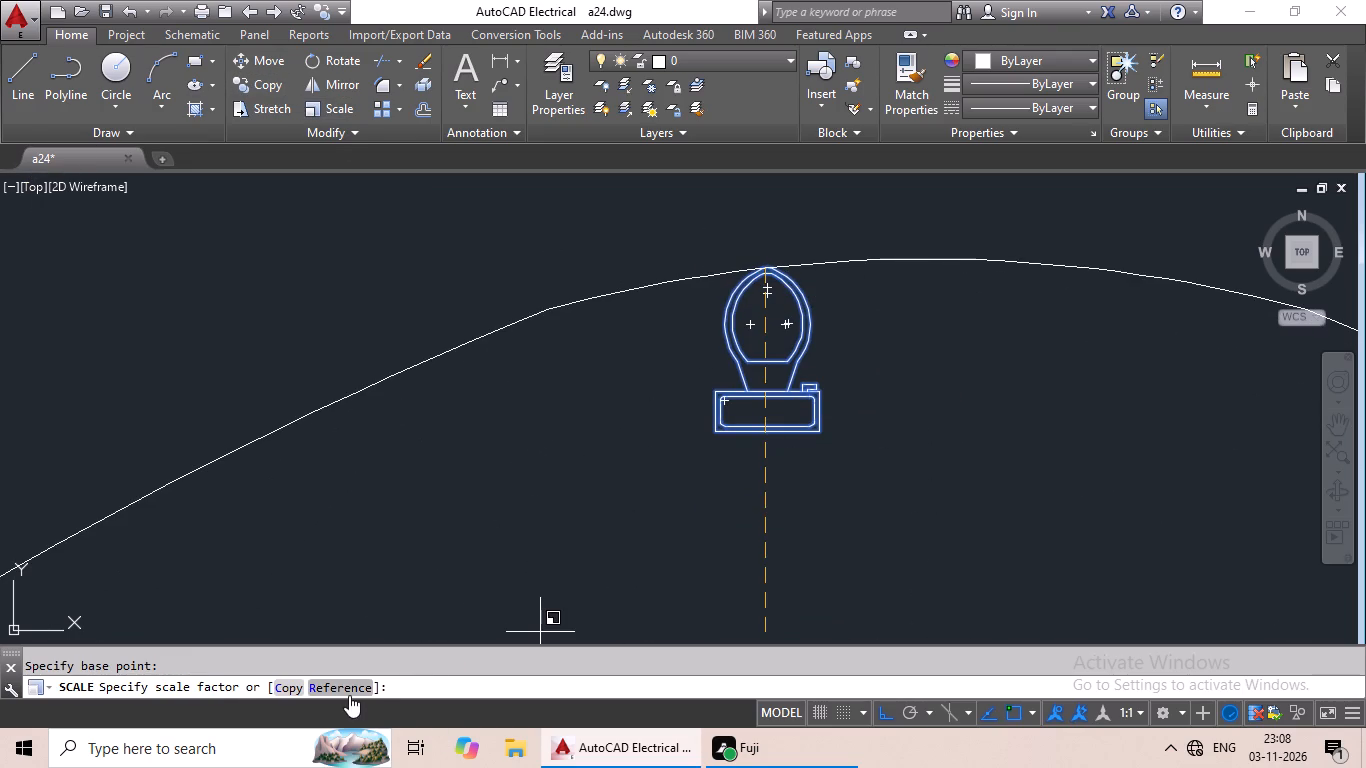
pyautogui.click(347, 690)
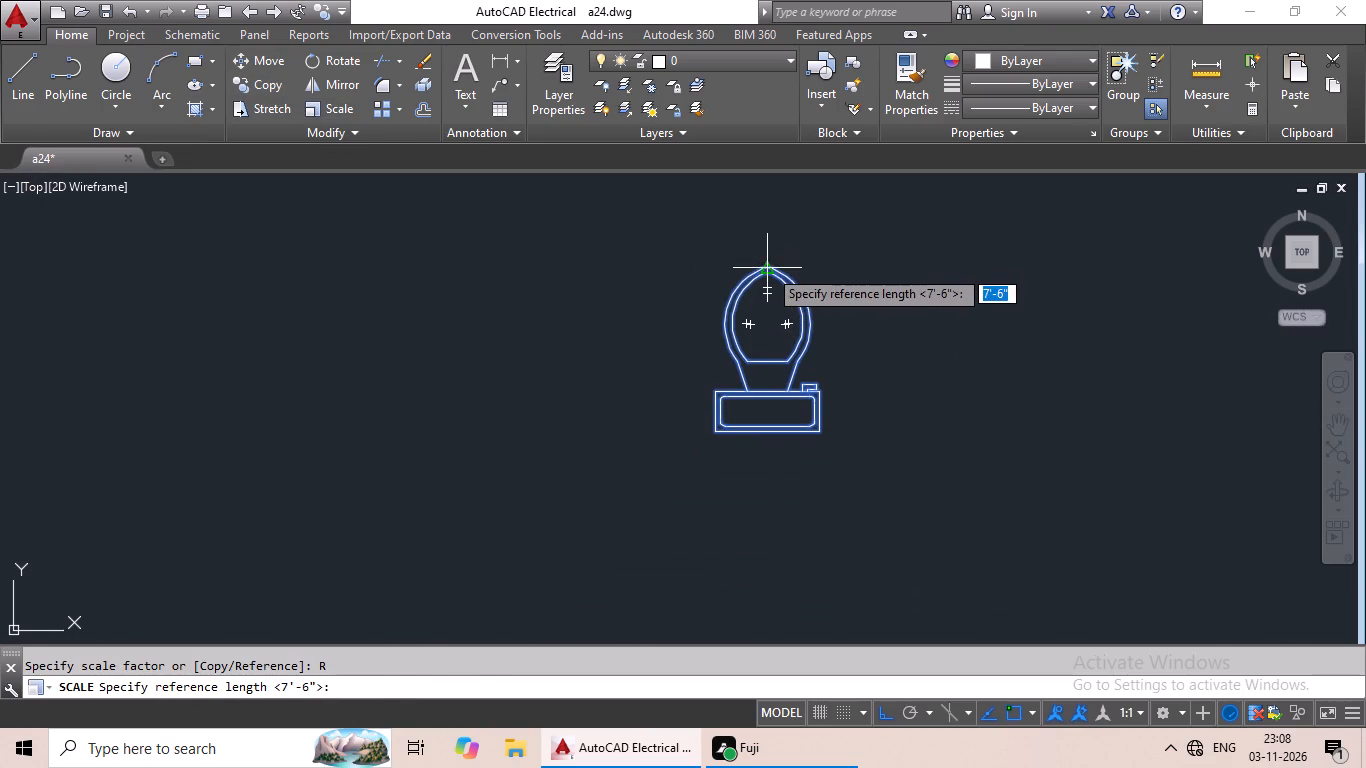
pyautogui.click(768, 268)
pyautogui.click(762, 434)
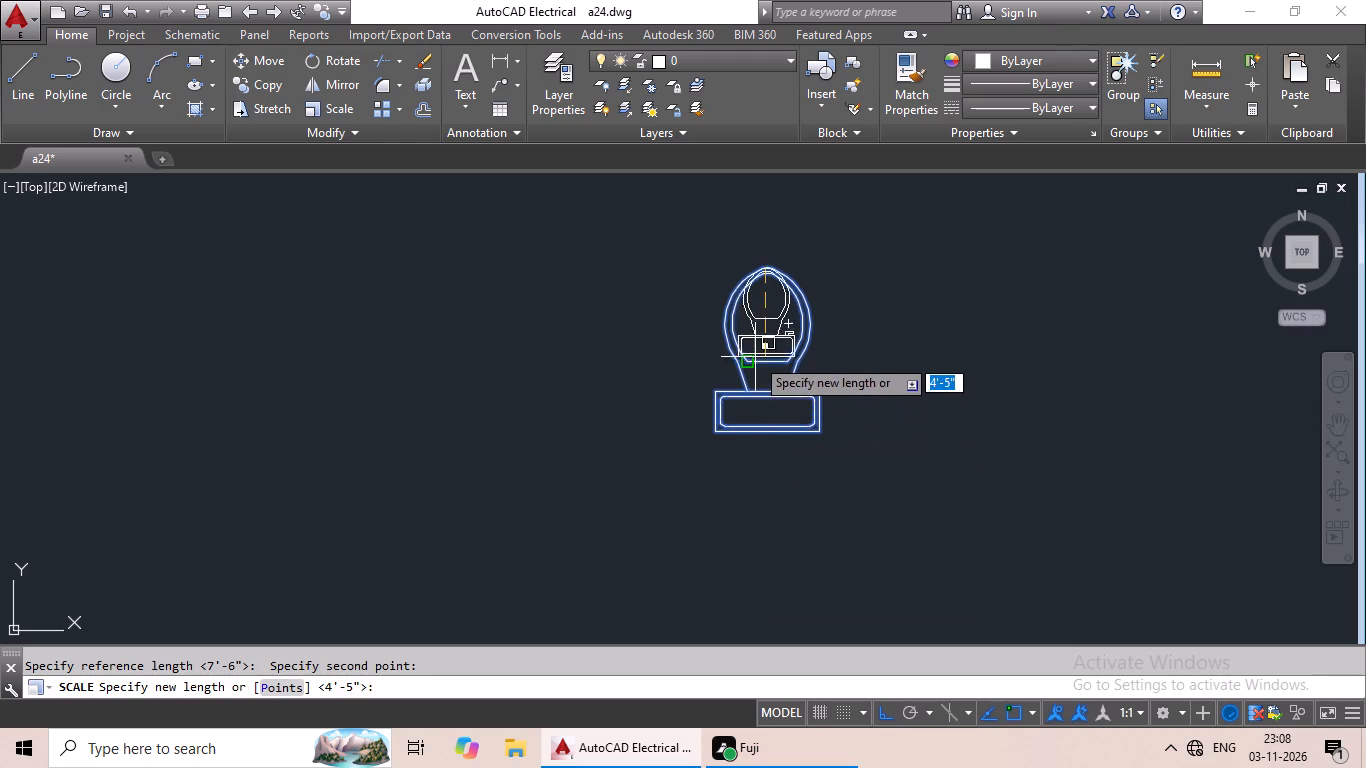
pyautogui.click(755, 357)
# Copy the resized toilet and paste it into the southeast corner of the east apartment's small room above the sofas.
pyautogui.moveTo(827, 274); pyautogui.dragTo(795, 393)
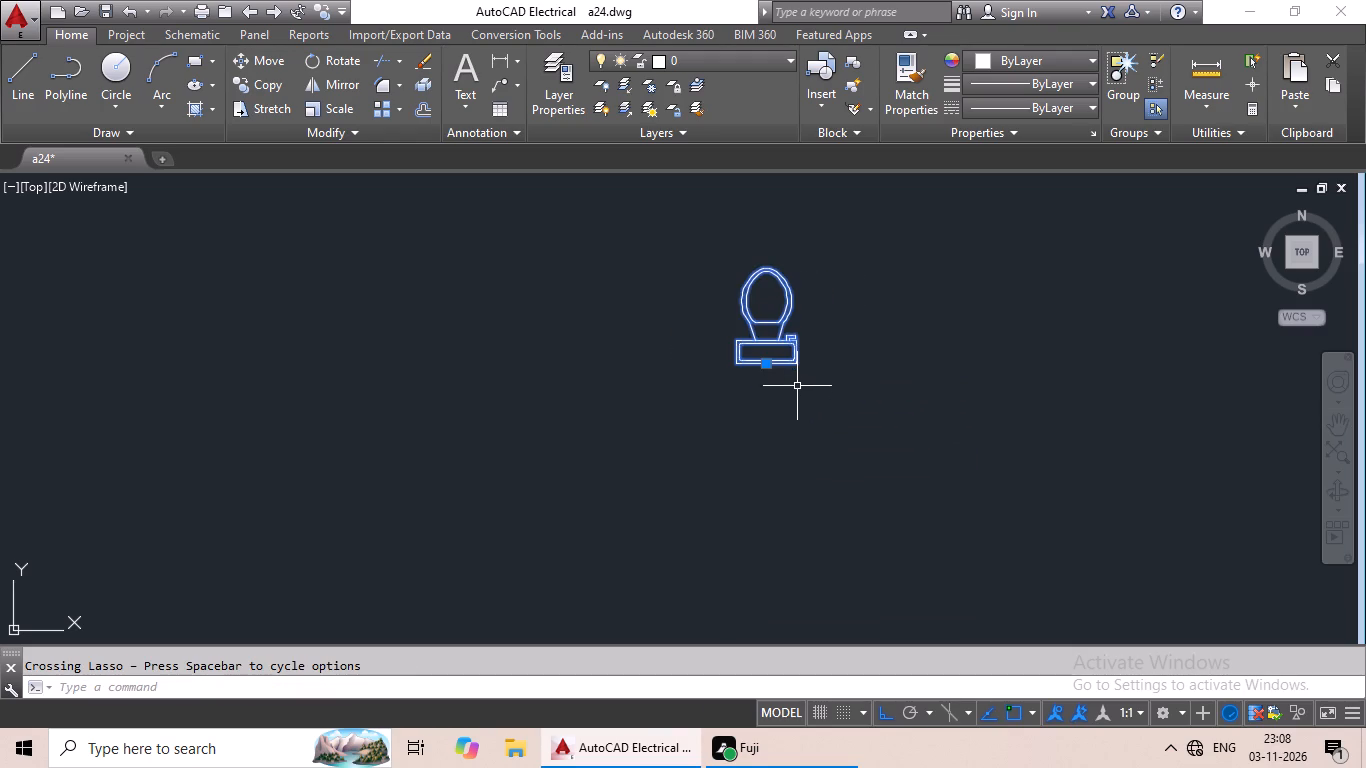
pyautogui.hotkey('ctrl', 'c')
pyautogui.hotkey('ctrl', 'v')
pyautogui.scroll(-3, 489, 460)
pyautogui.moveTo(484, 468); pyautogui.dragTo(880, 461, button='middle')
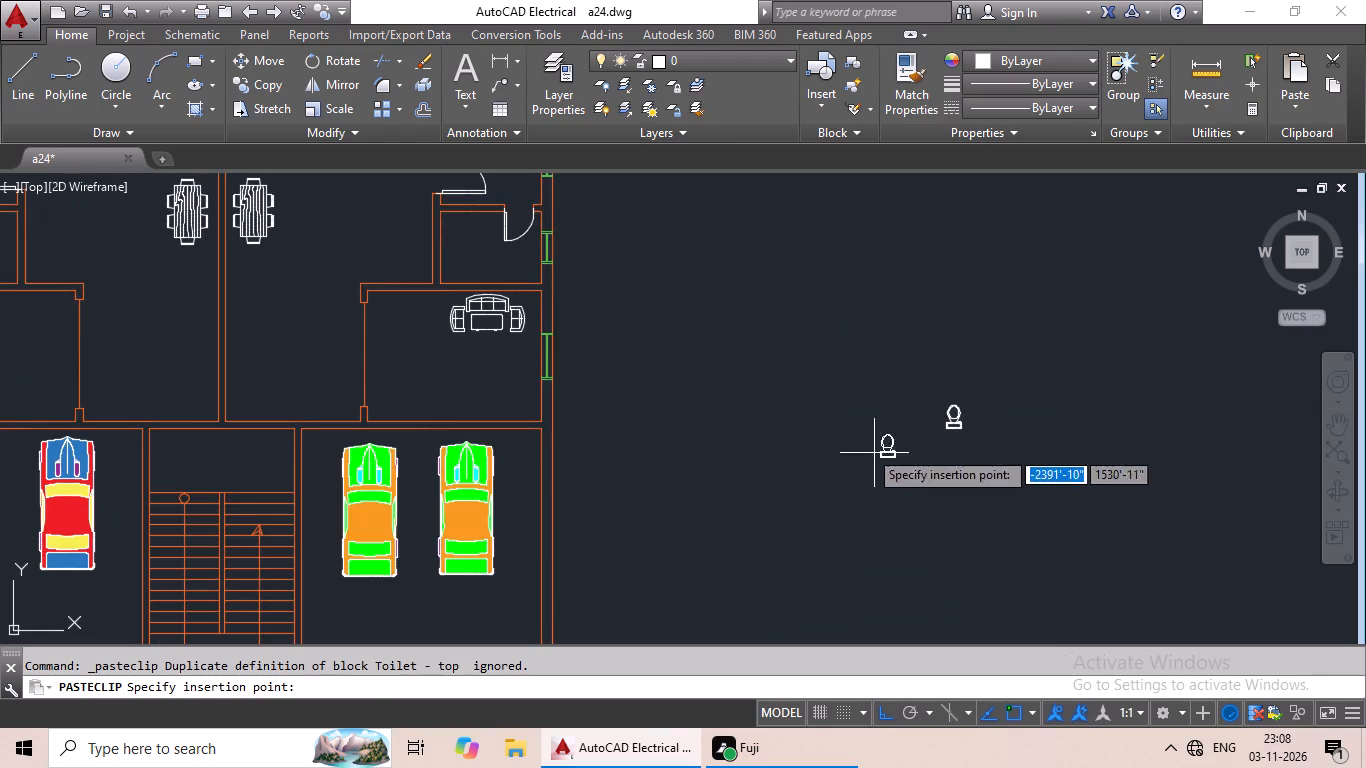
pyautogui.moveTo(638, 351); pyautogui.dragTo(667, 462, button='middle')
pyautogui.scroll(4, 563, 390)
pyautogui.scroll(-2, 476, 393)
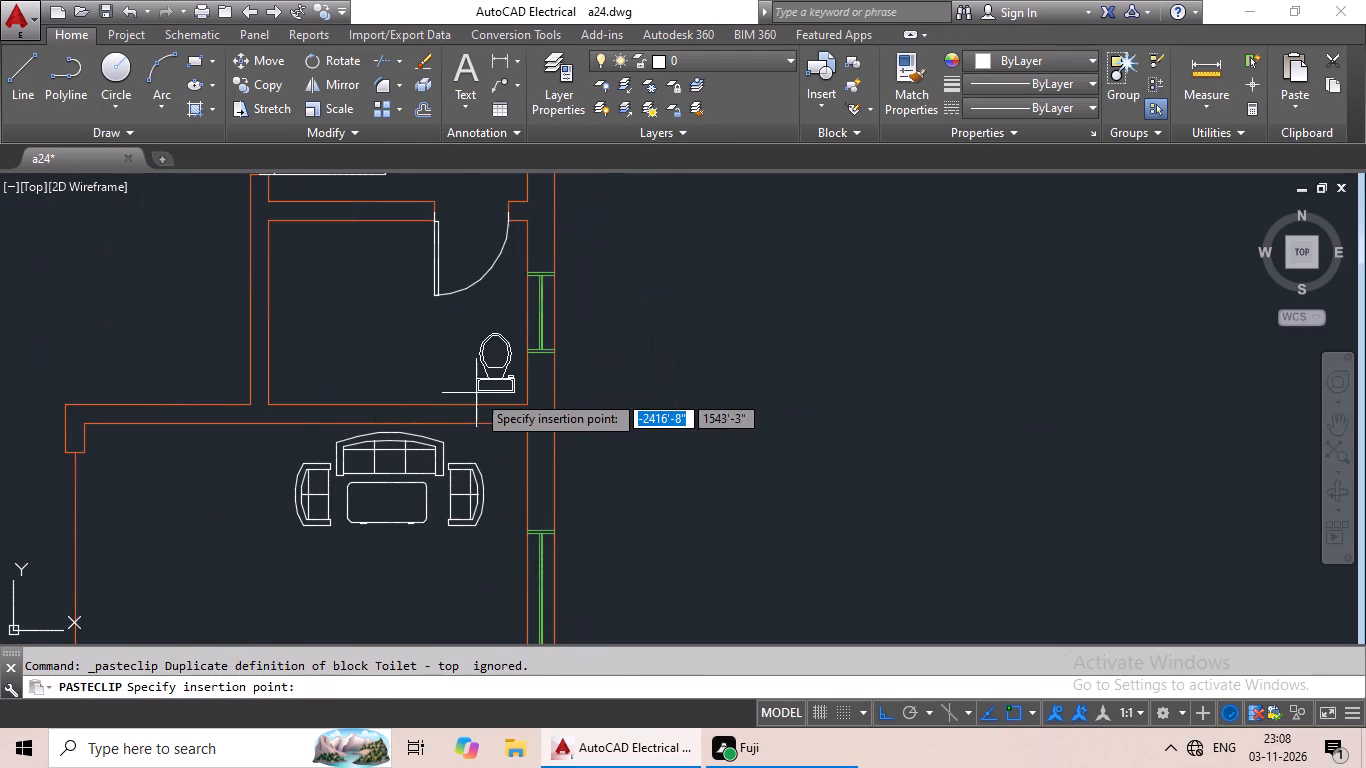
pyautogui.click(476, 395)
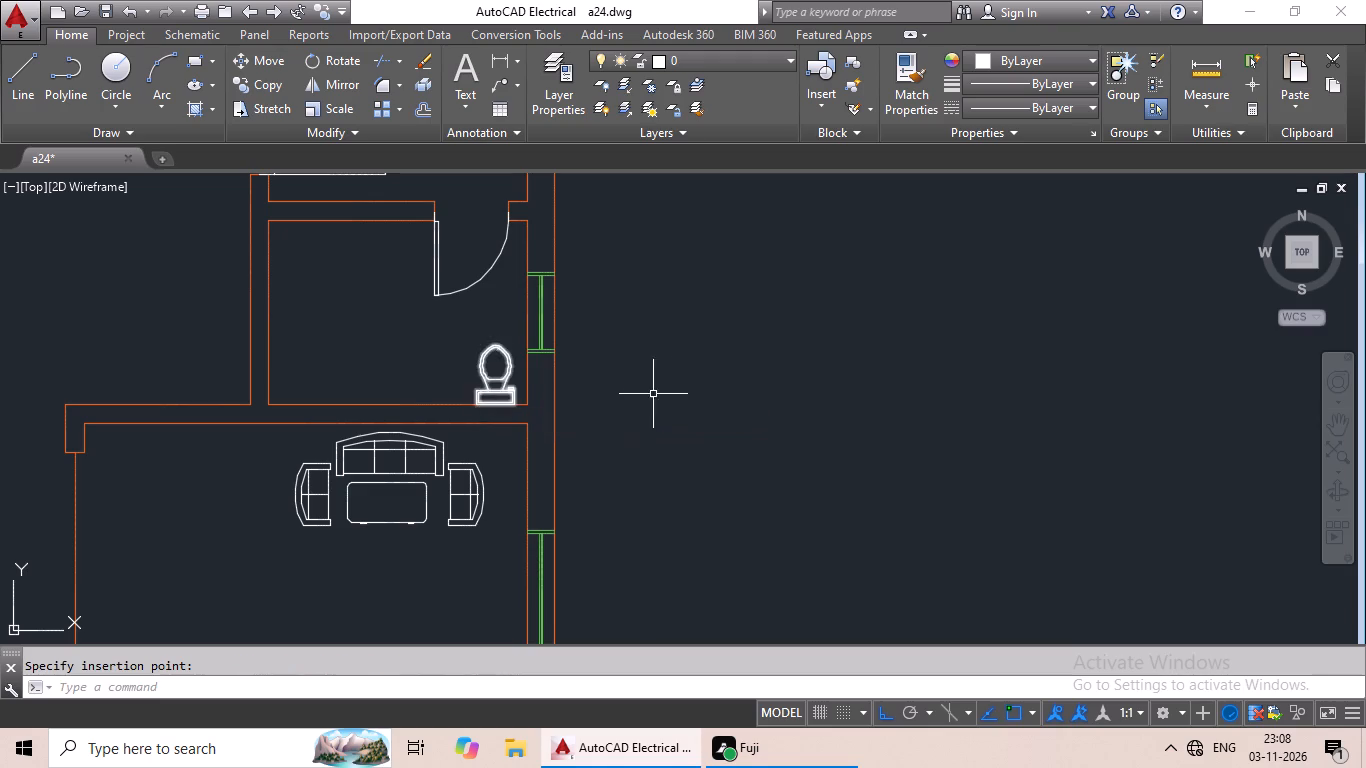
# Move the pasted toilet slightly north so its tank stands clear of the room's south wall.
pyautogui.click(496, 400)
pyautogui.click(474, 359)
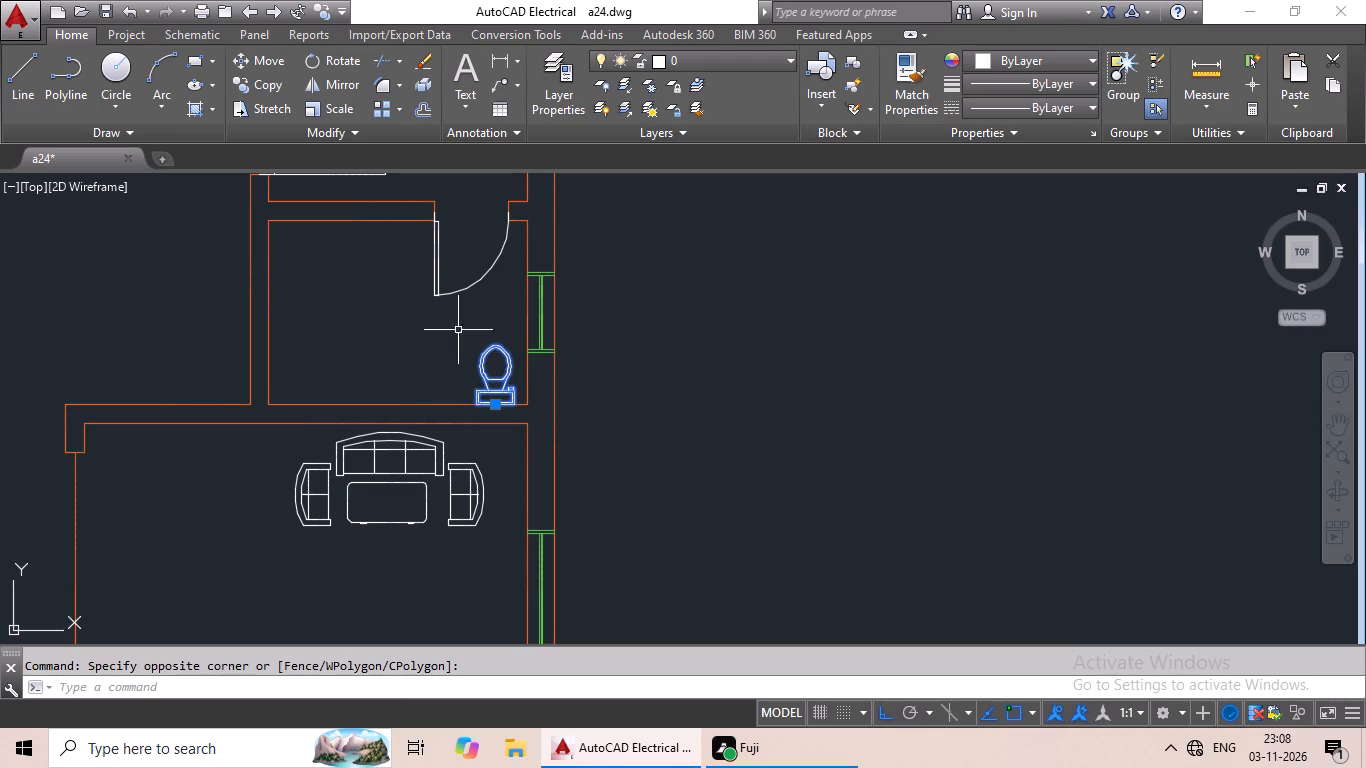
pyautogui.click(272, 59)
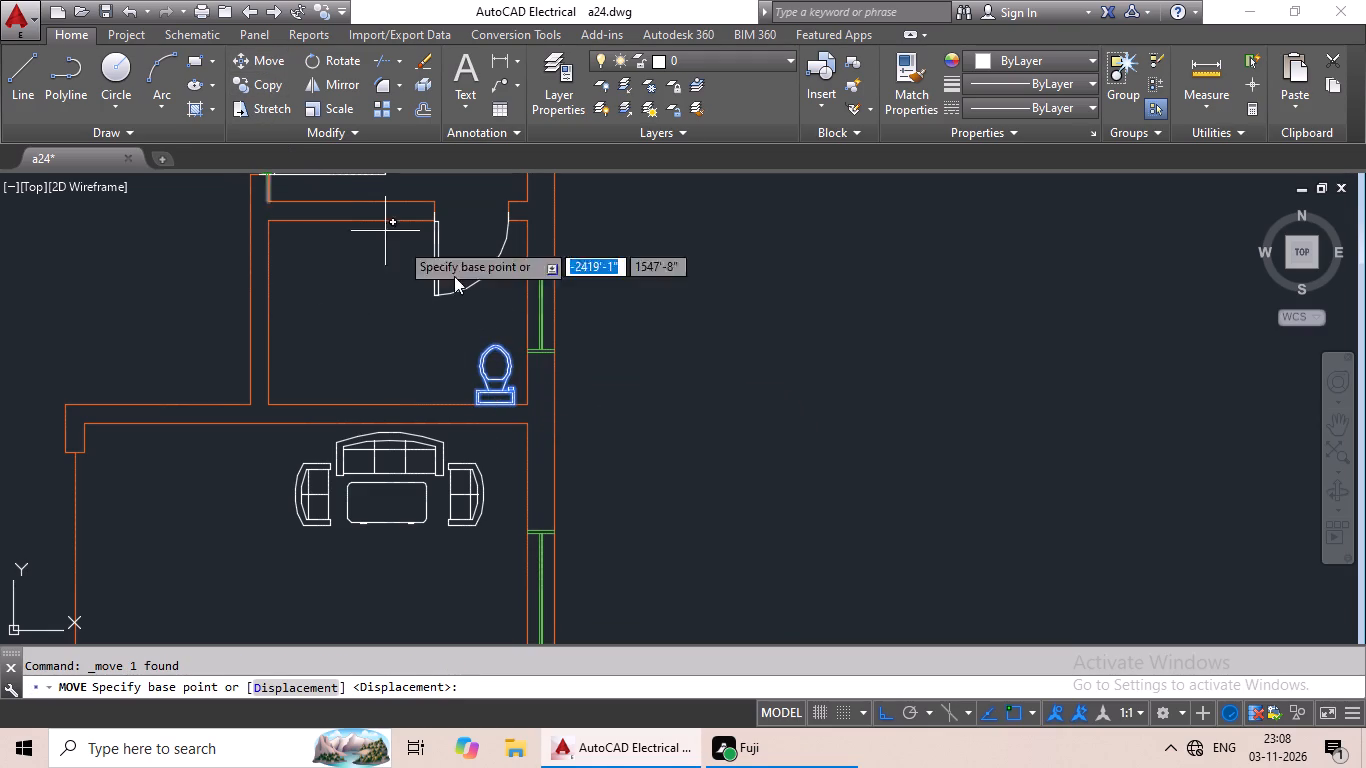
pyautogui.click(500, 342)
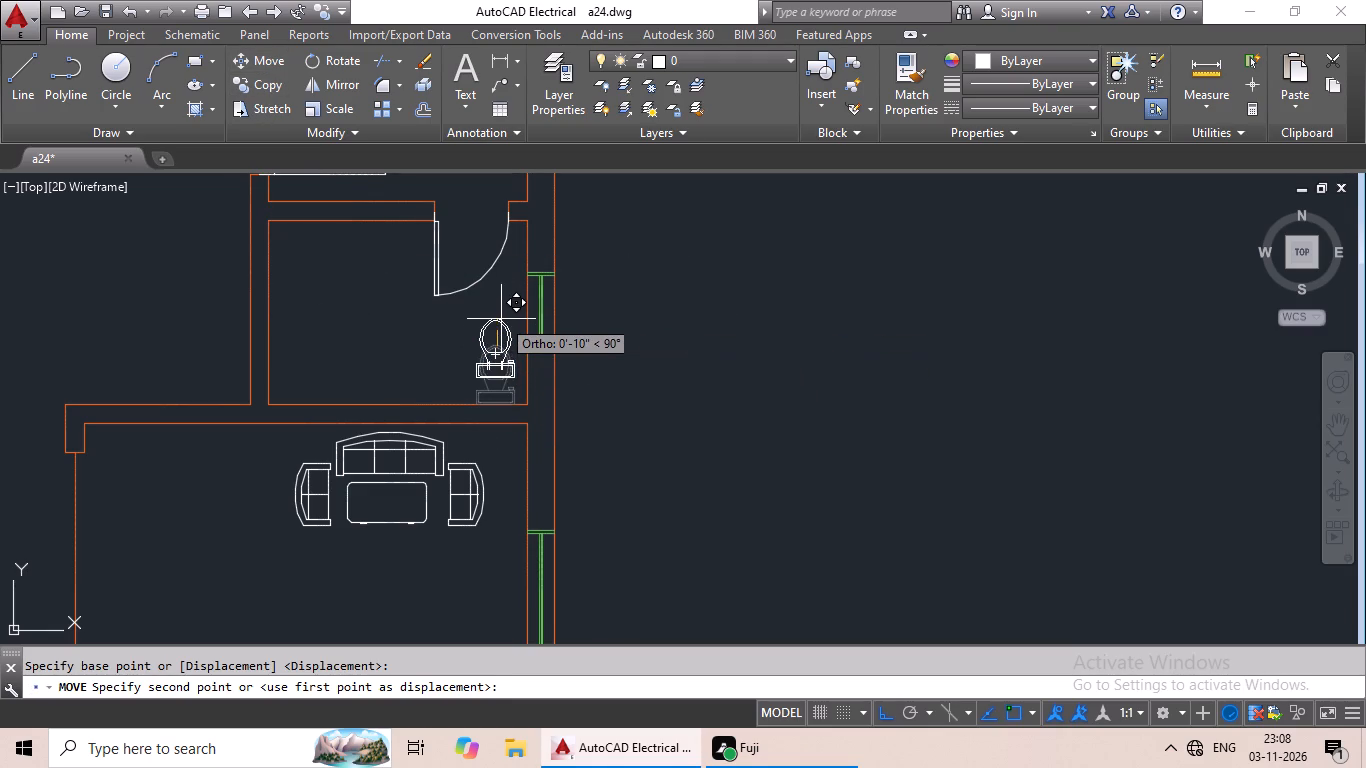
pyautogui.click(501, 329)
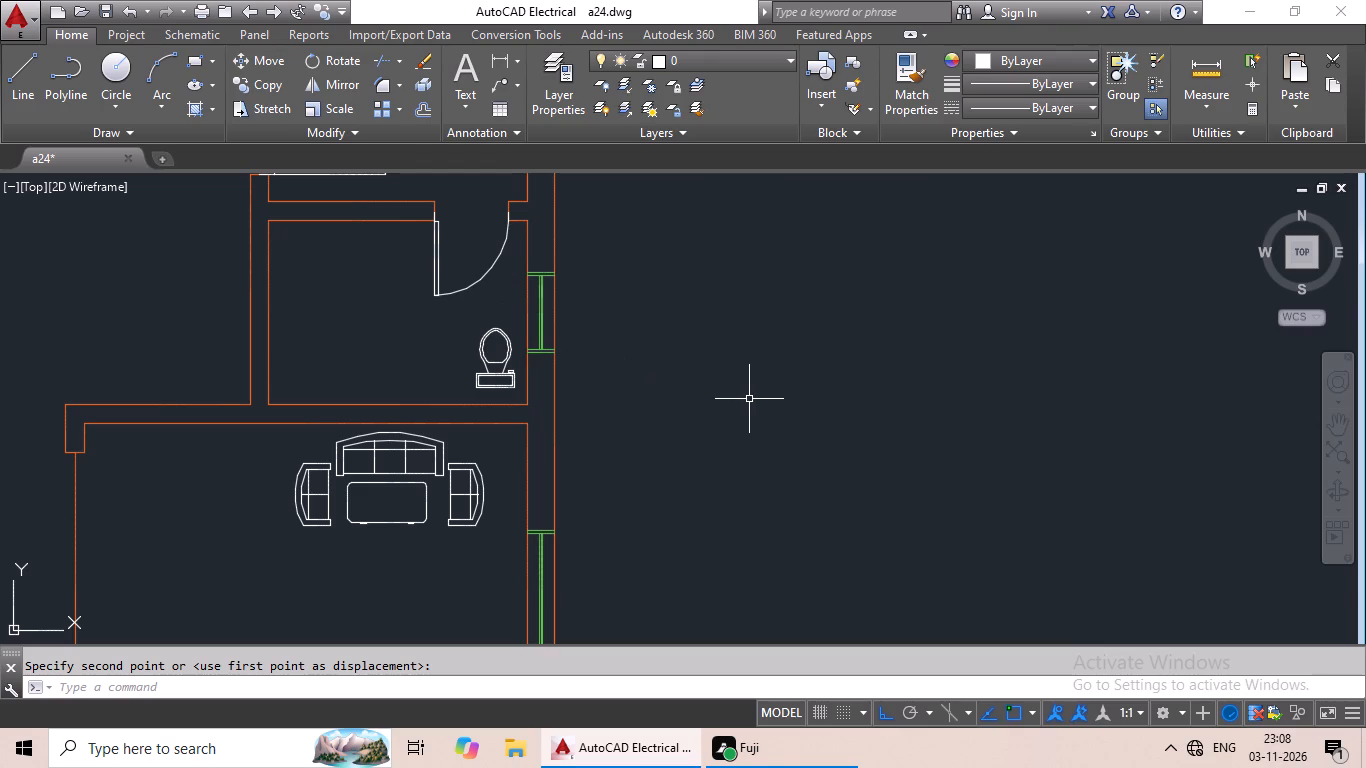
# Paste the toilet into the southwest corner of the west apartment's small room above the sofas.
pyautogui.hotkey('ctrl', 'v')
pyautogui.keyDown('ctrl'); pyautogui.scroll(-3, 736, 397); pyautogui.keyUp('ctrl')
pyautogui.moveTo(592, 433); pyautogui.dragTo(630, 452, button='middle')
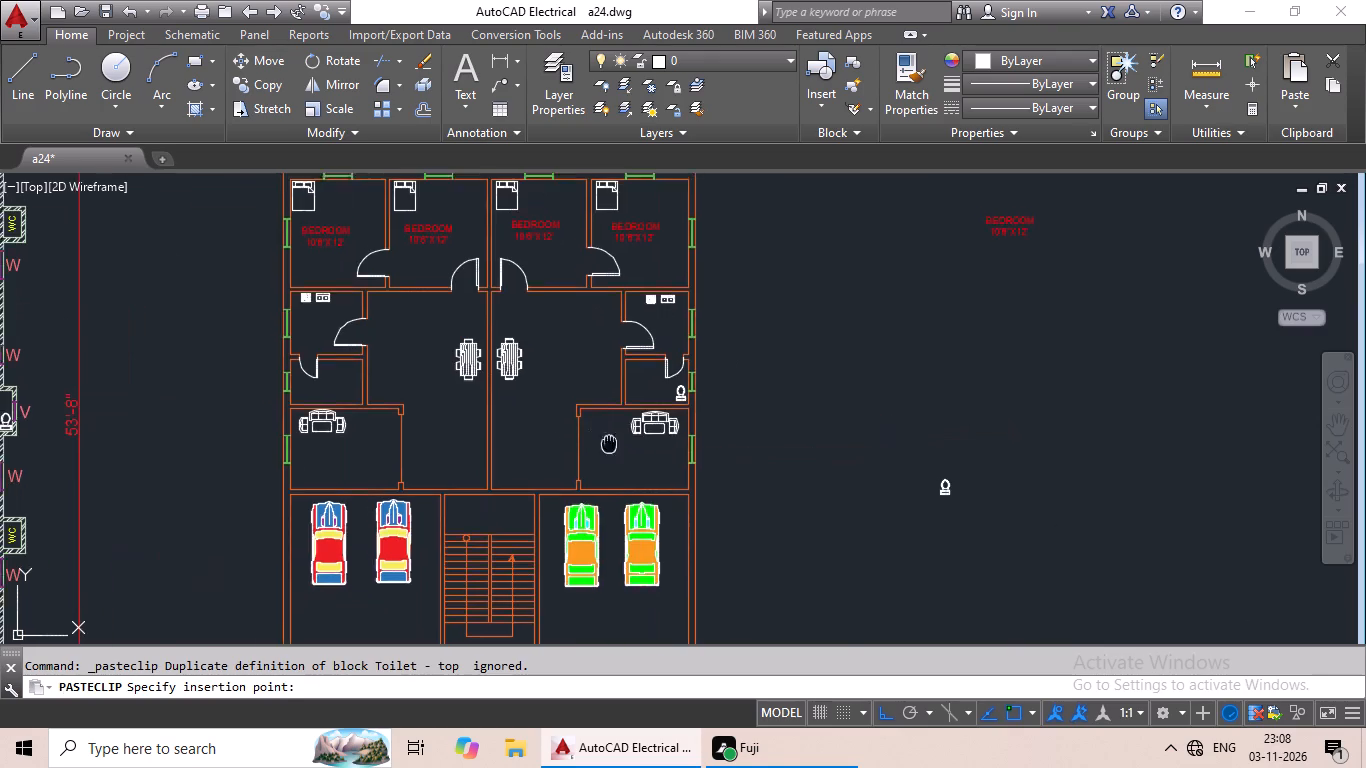
pyautogui.moveTo(630, 452); pyautogui.dragTo(754, 438, button='middle')
pyautogui.scroll(3, 474, 399)
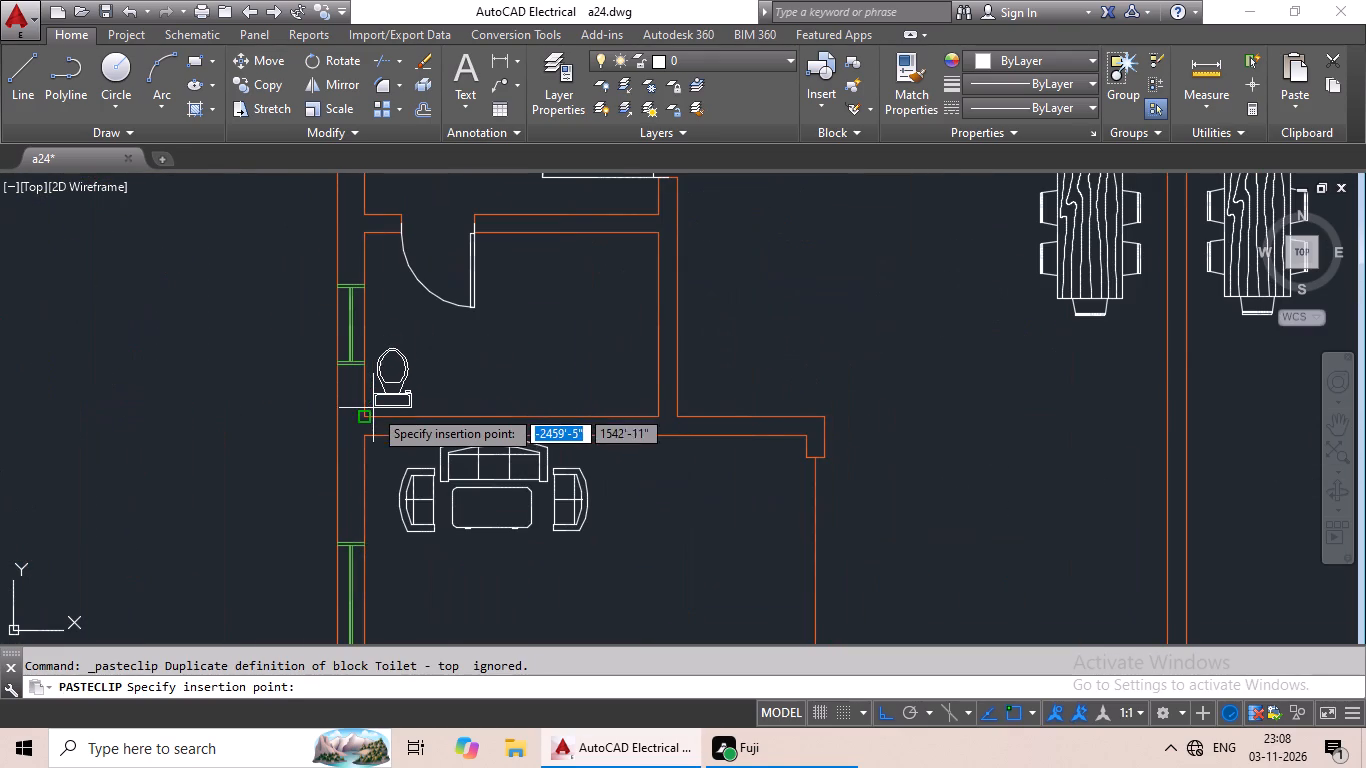
pyautogui.scroll(2, 376, 414)
pyautogui.click(362, 409)
# Erase the spare toilet block from the empty space east of the plan.
pyautogui.scroll(-2, 615, 404)
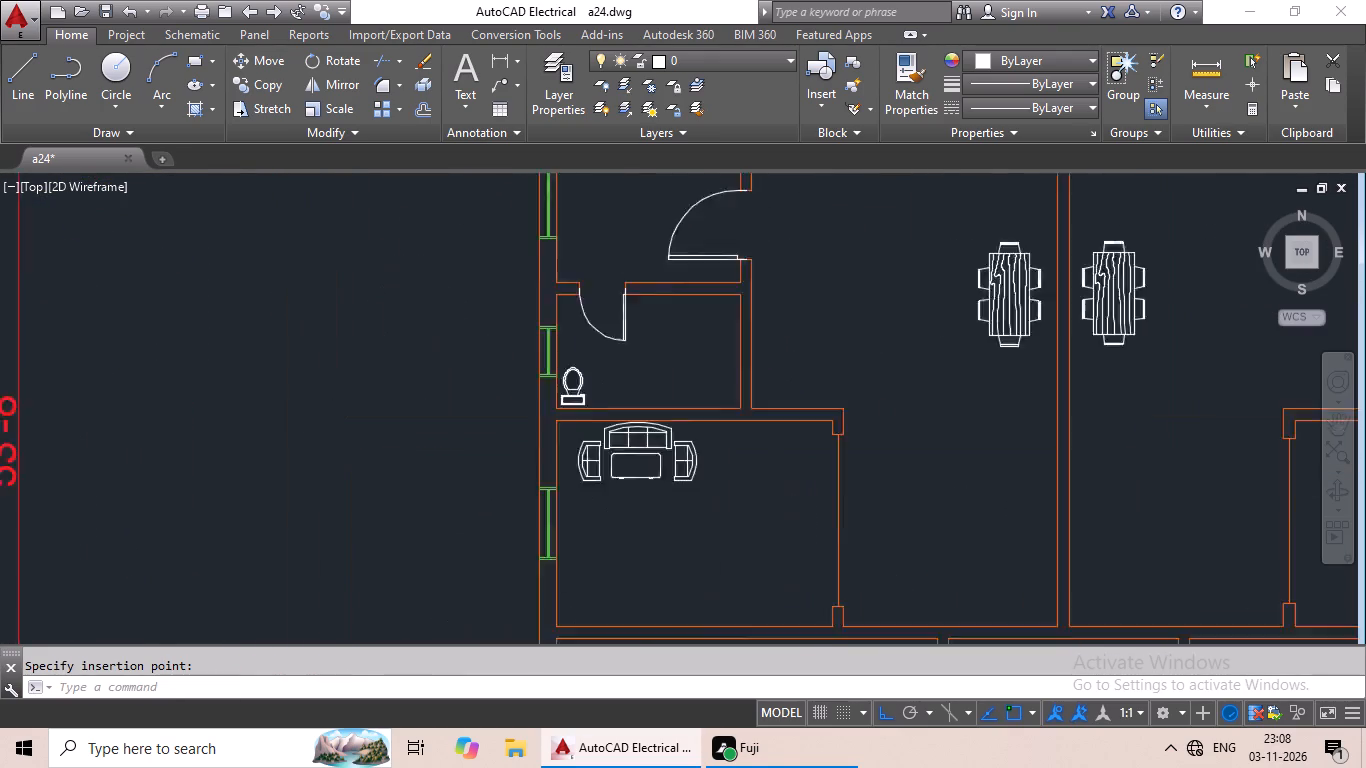
pyautogui.scroll(-3, 650, 415)
pyautogui.moveTo(774, 476); pyautogui.dragTo(725, 486, button='middle')
pyautogui.moveTo(559, 494); pyautogui.dragTo(376, 473, button='middle')
pyautogui.moveTo(1043, 473); pyautogui.dragTo(810, 451, button='middle')
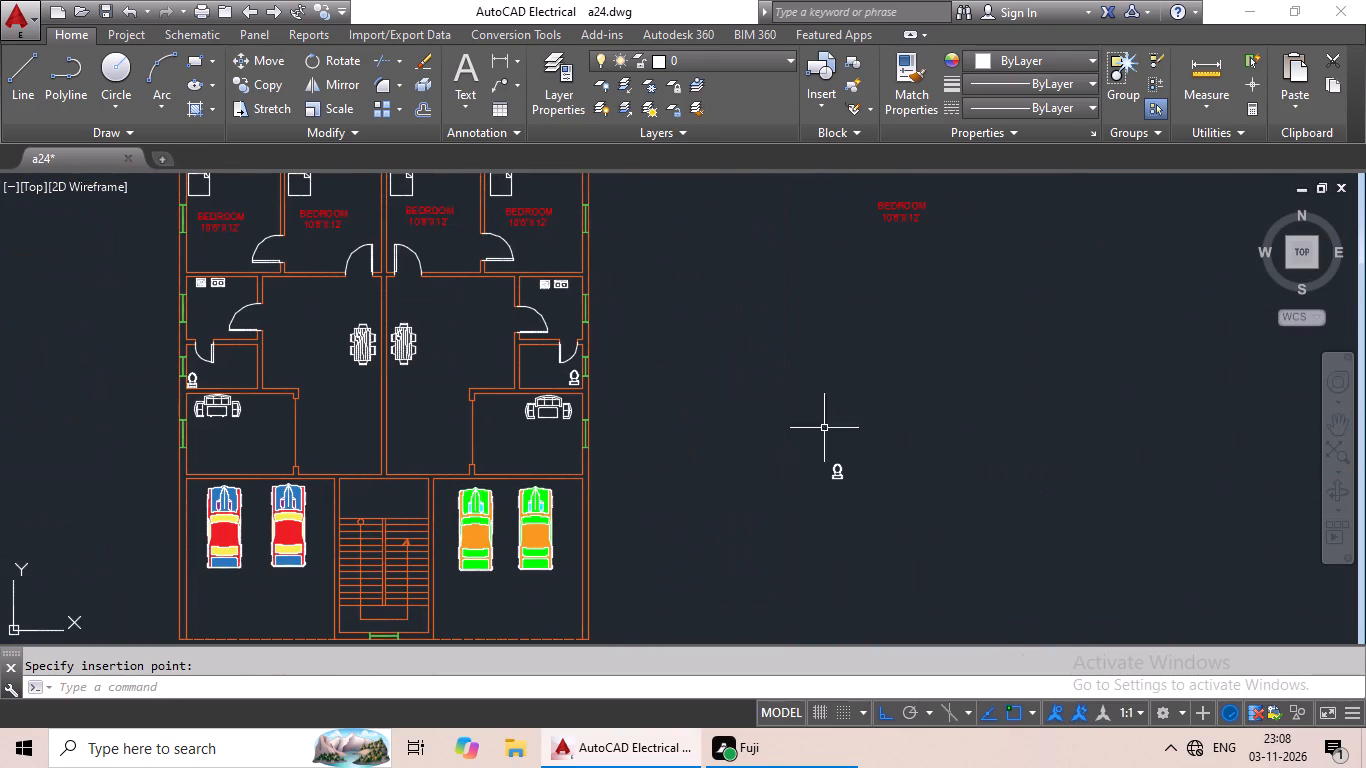
pyautogui.moveTo(1010, 378); pyautogui.dragTo(841, 513)
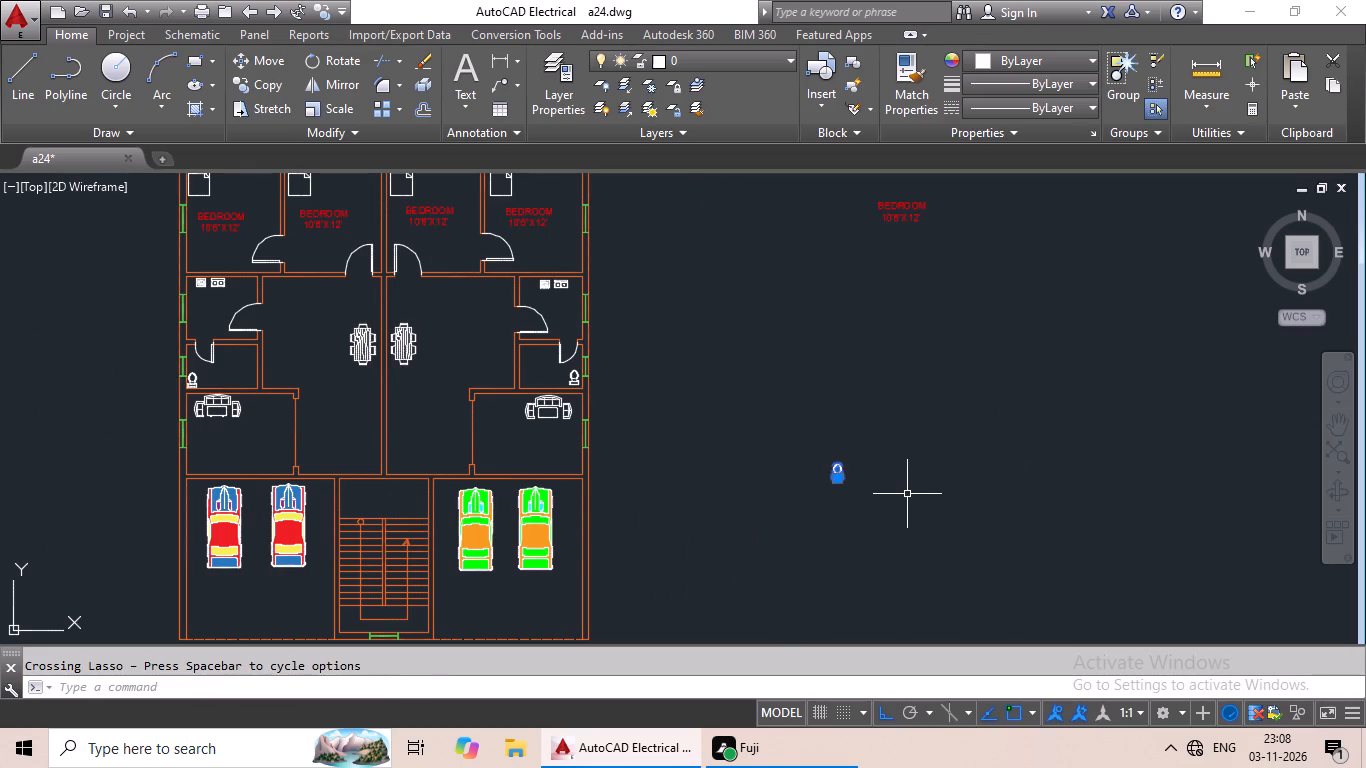
pyautogui.press('Delete')
# Copy the spare red BEDROOM 10'6"X12' label east of the plan and paste it into the east apartment's kitchen.
pyautogui.moveTo(977, 318); pyautogui.dragTo(943, 388, button='middle')
pyautogui.moveTo(1001, 220); pyautogui.dragTo(748, 314)
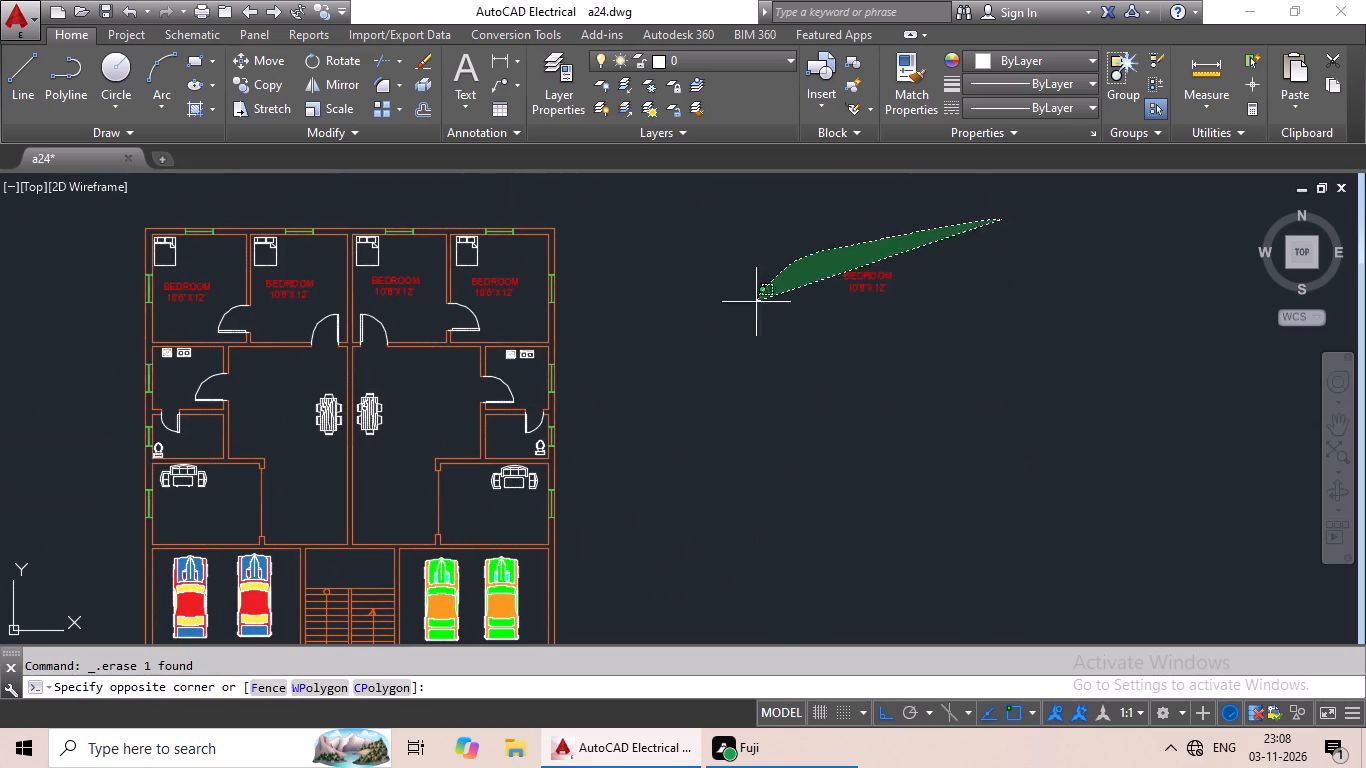
pyautogui.moveTo(748, 314); pyautogui.dragTo(850, 353)
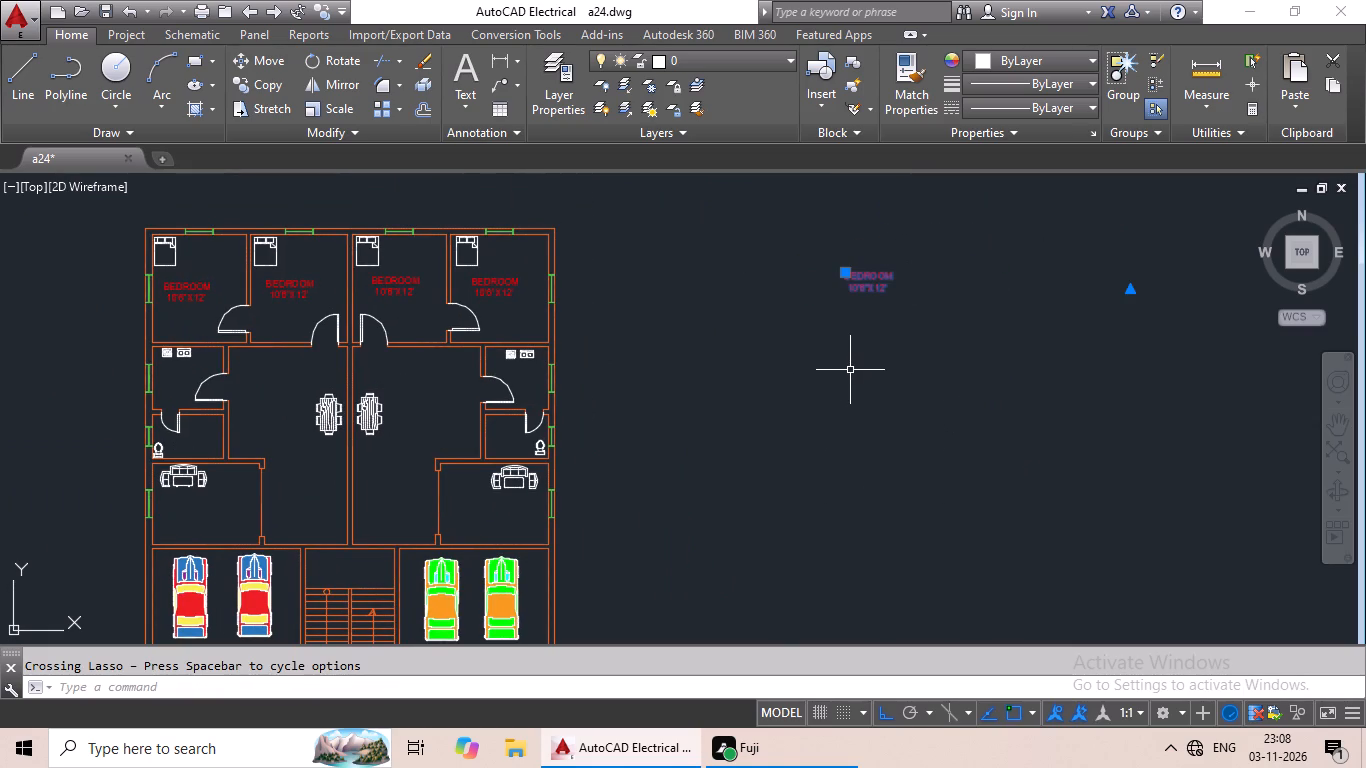
pyautogui.hotkey('ctrl', 'c')
pyautogui.hotkey('ctrl', 'v')
pyautogui.scroll(4, 507, 395)
pyautogui.scroll(-1, 411, 342)
pyautogui.moveTo(411, 342); pyautogui.dragTo(380, 507, button='middle')
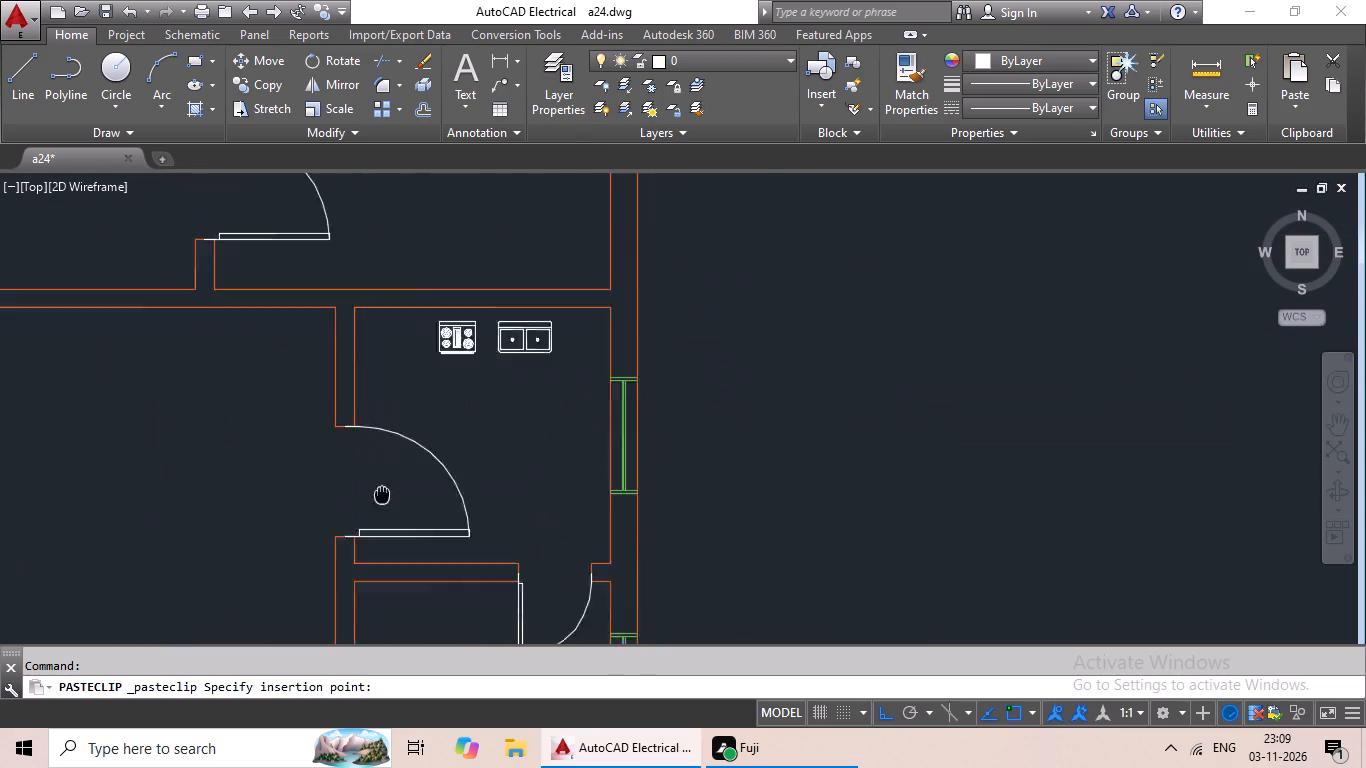
pyautogui.moveTo(380, 507); pyautogui.dragTo(379, 511, button='middle')
pyautogui.click(371, 508)
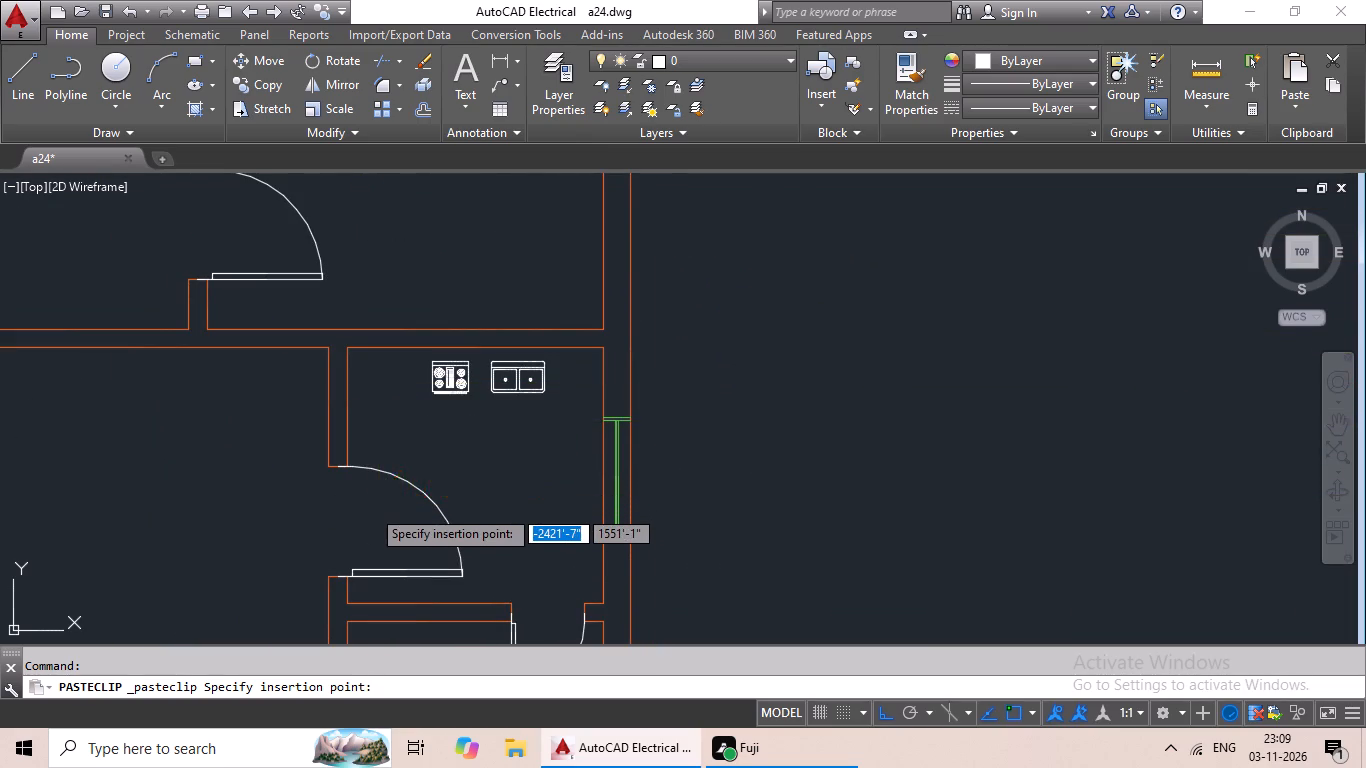
# Paste the BEDROOM 10'6"X12' label into the west apartment's kitchen, below the stove and double sink.
pyautogui.hotkey('ctrl', 'v')
pyautogui.keyDown('ctrl'); pyautogui.scroll(-3, 382, 498); pyautogui.keyUp('ctrl')
pyautogui.moveTo(345, 518); pyautogui.dragTo(487, 518, button='middle')
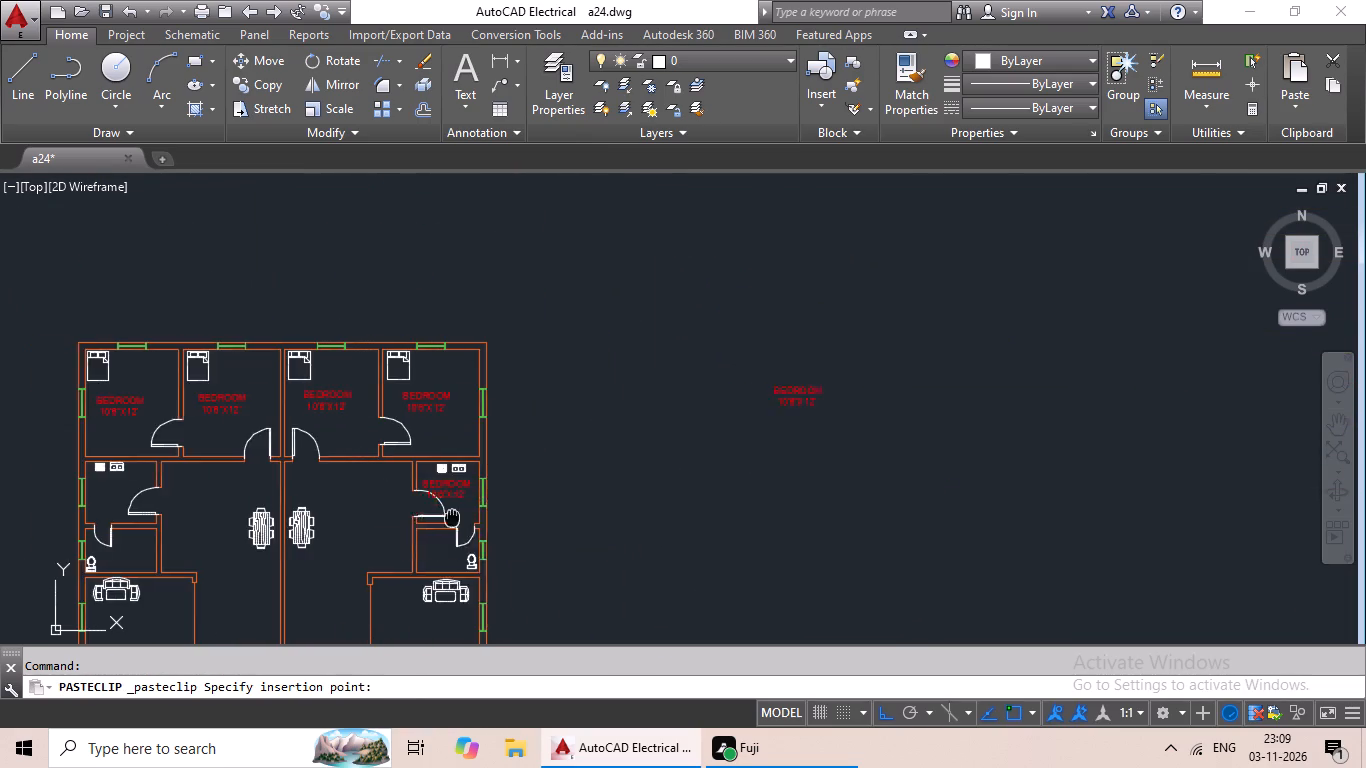
pyautogui.moveTo(487, 518); pyautogui.dragTo(631, 518, button='middle')
pyautogui.scroll(3, 348, 510)
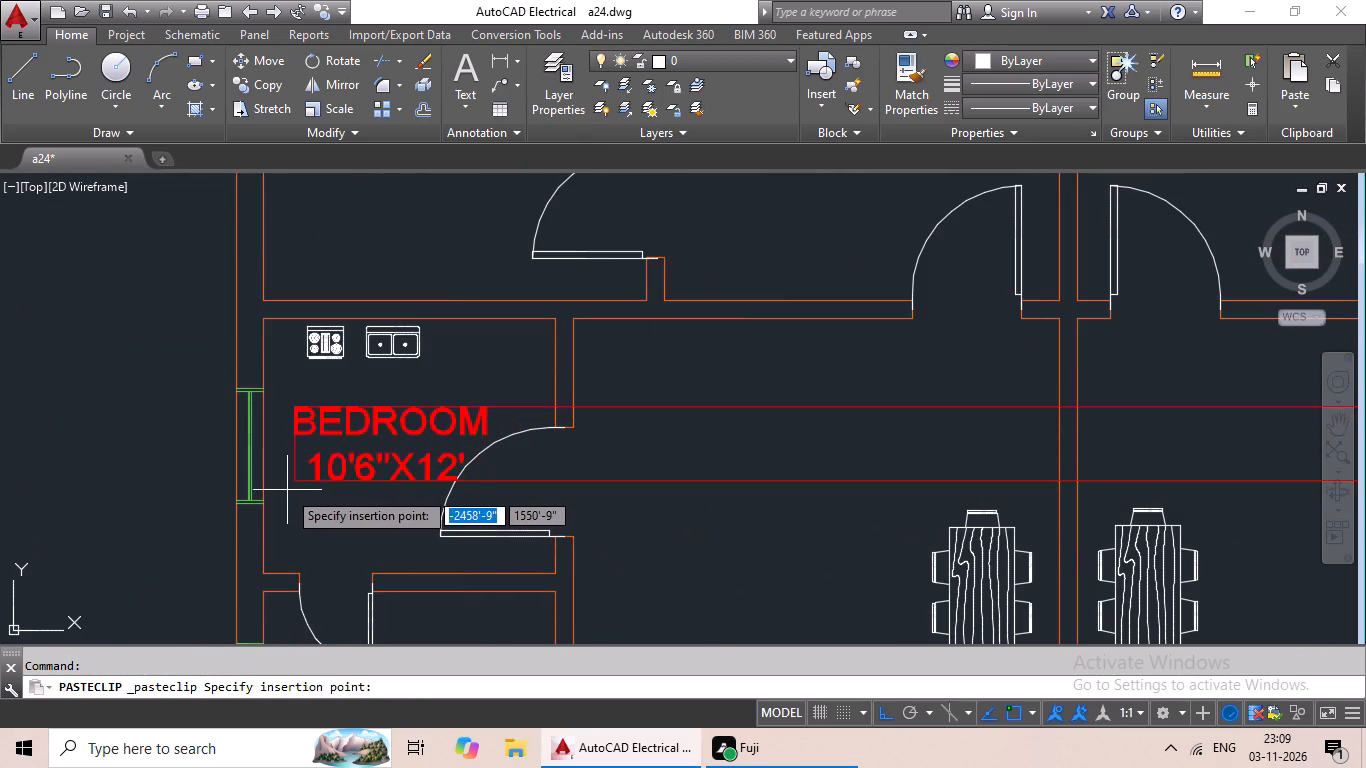
pyautogui.click(277, 484)
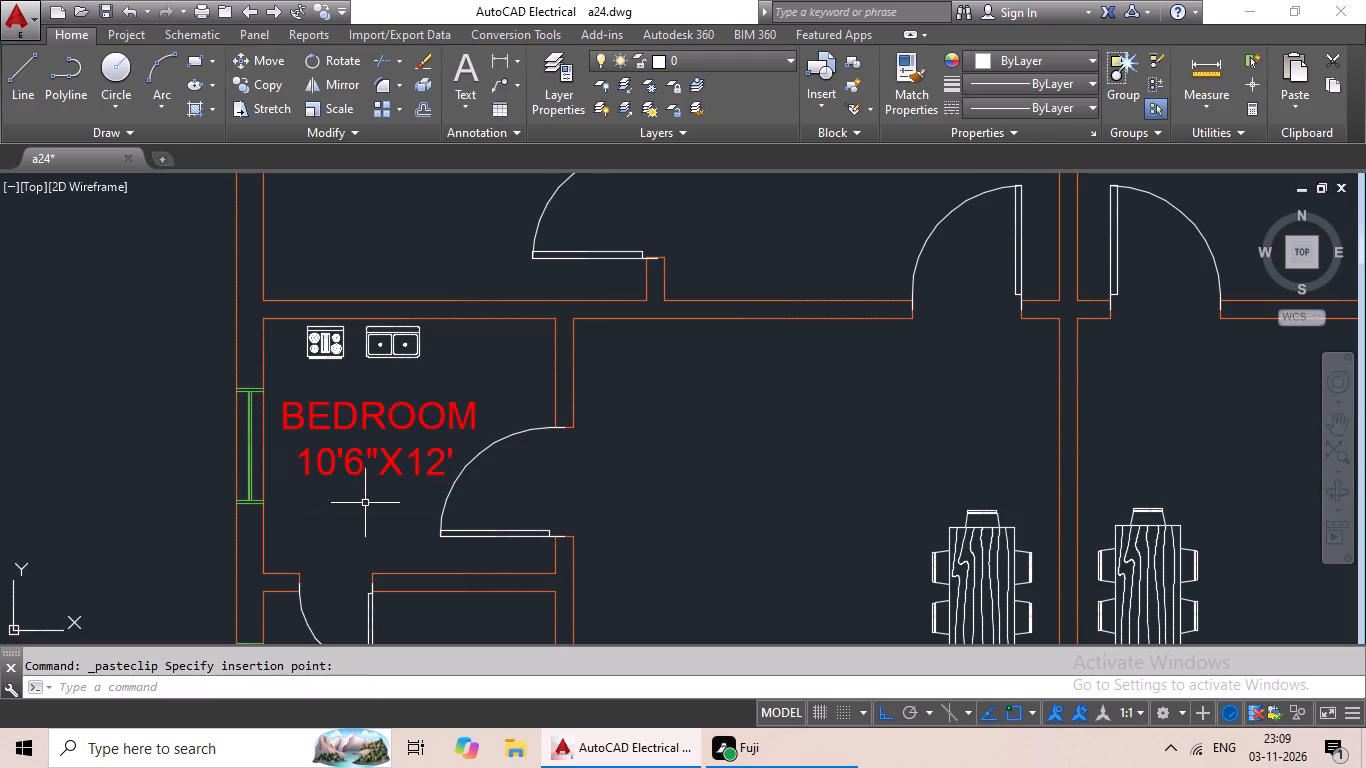
# Paste the BEDROOM 10'6"X12' label into the west apartment's toilet room, just east of the toilet.
pyautogui.hotkey('ctrl', 'v')
pyautogui.keyDown('ctrl'); pyautogui.scroll(-2, 540, 497); pyautogui.keyUp('ctrl')
pyautogui.moveTo(551, 522); pyautogui.dragTo(669, 357, button='middle')
pyautogui.scroll(3, 574, 445)
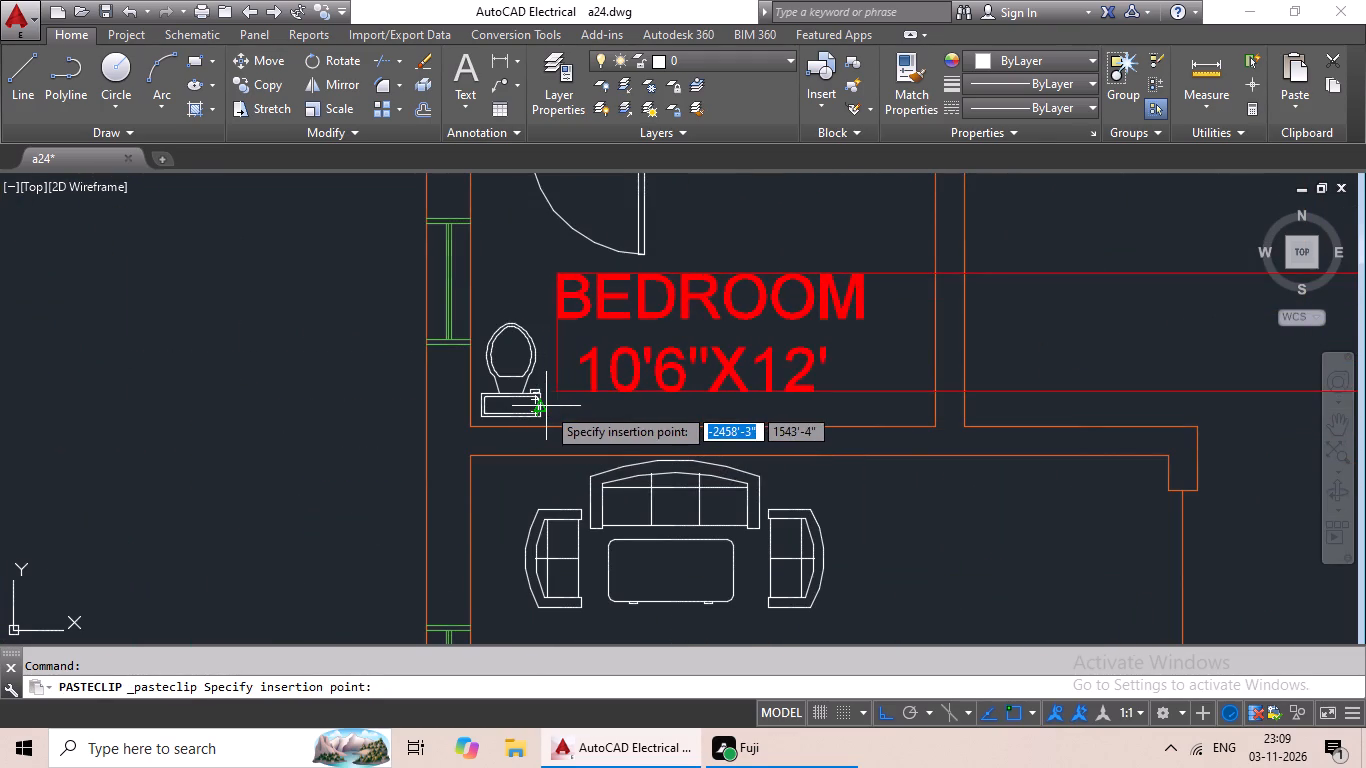
pyautogui.click(546, 406)
# Paste the BEDROOM 10'6"X12' label into the east apartment's toilet room, just west of the toilet.
pyautogui.hotkey('ctrl', 'v')
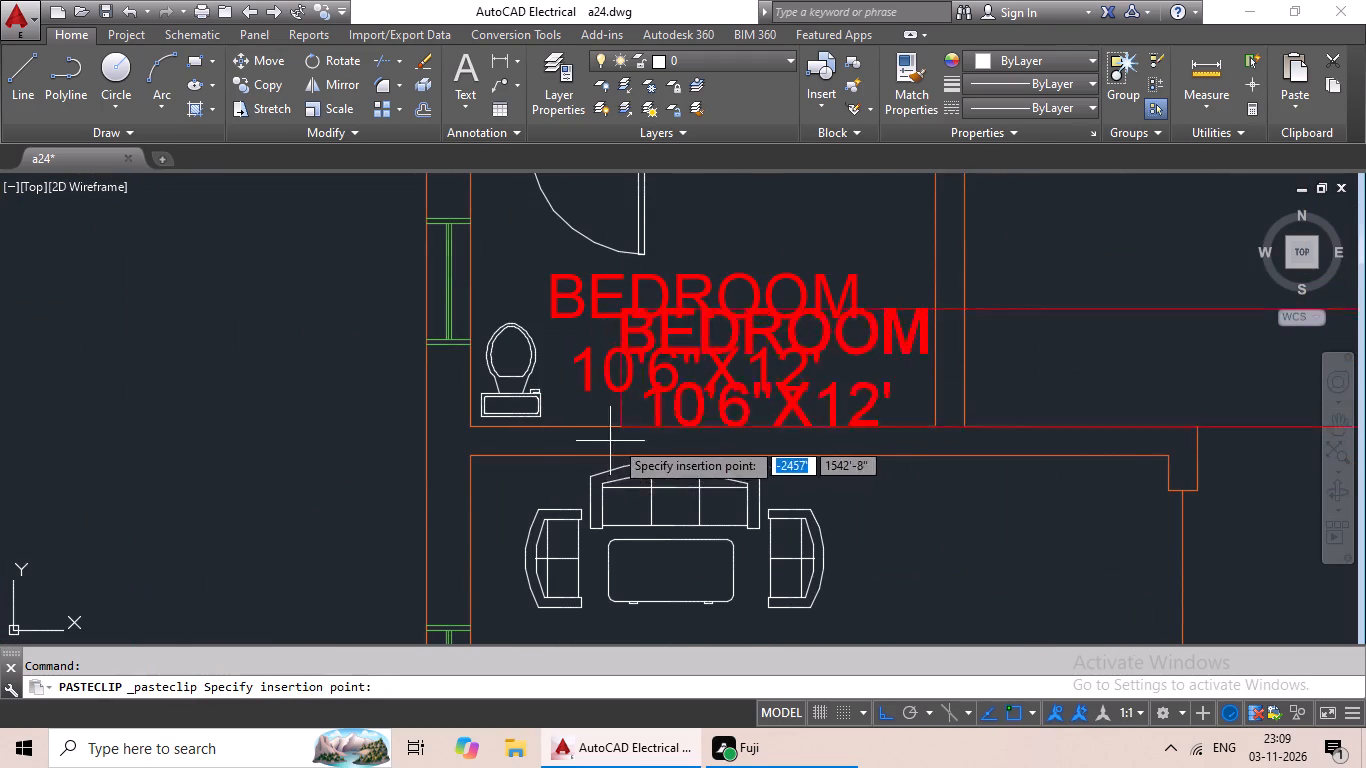
pyautogui.keyDown('ctrl'); pyautogui.scroll(-3, 632, 437); pyautogui.keyUp('ctrl')
pyautogui.moveTo(734, 478); pyautogui.dragTo(457, 506, button='middle')
pyautogui.moveTo(710, 548); pyautogui.dragTo(662, 403, button='middle')
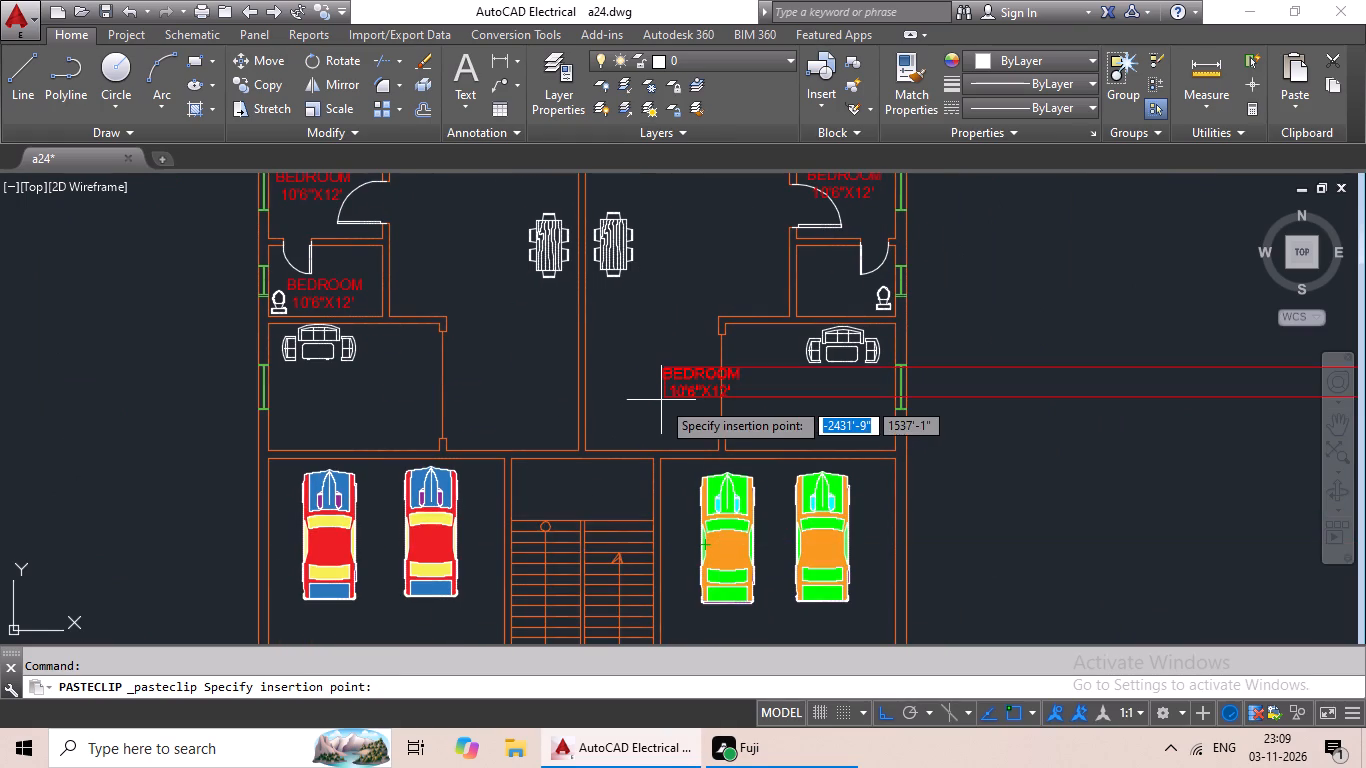
pyautogui.scroll(2, 785, 445)
pyautogui.moveTo(787, 402); pyautogui.dragTo(783, 430, button='middle')
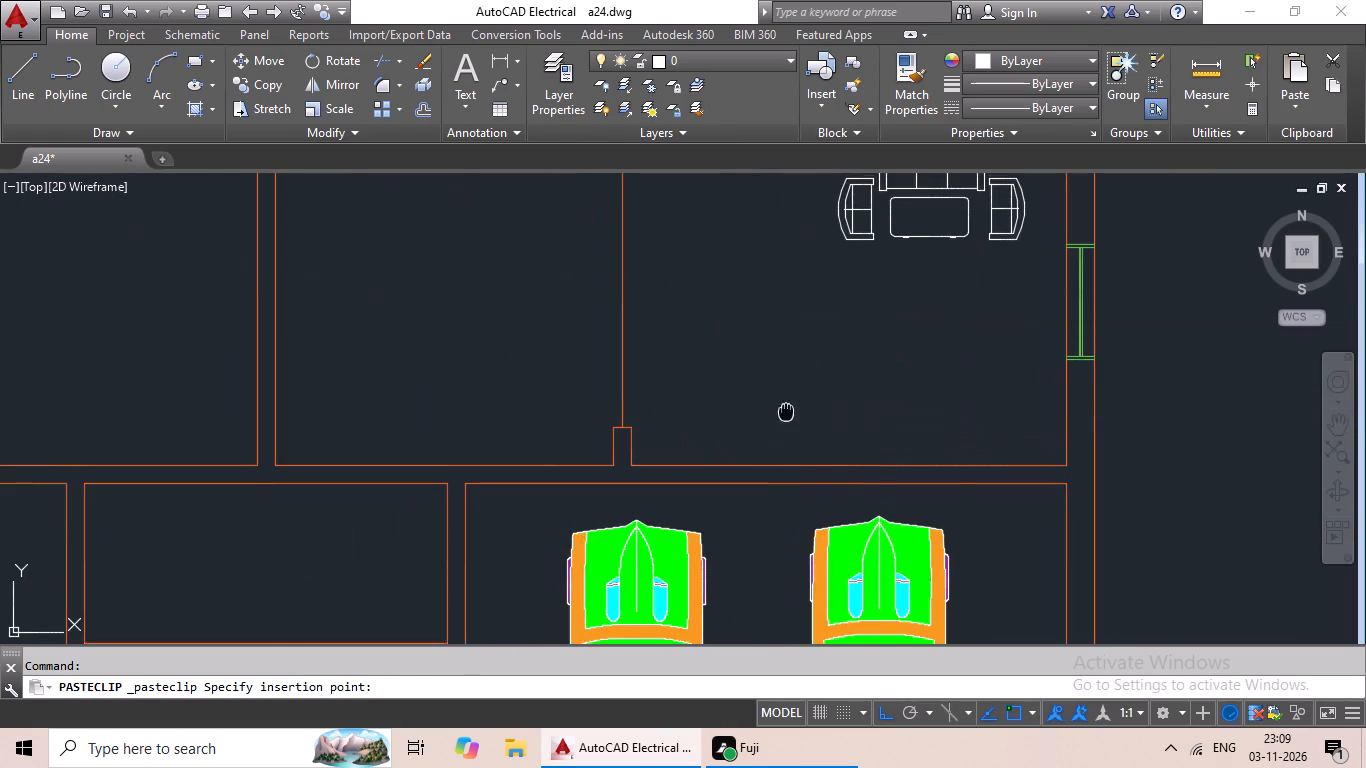
pyautogui.moveTo(783, 430); pyautogui.dragTo(751, 566, button='middle')
pyautogui.moveTo(738, 382); pyautogui.dragTo(719, 554, button='middle')
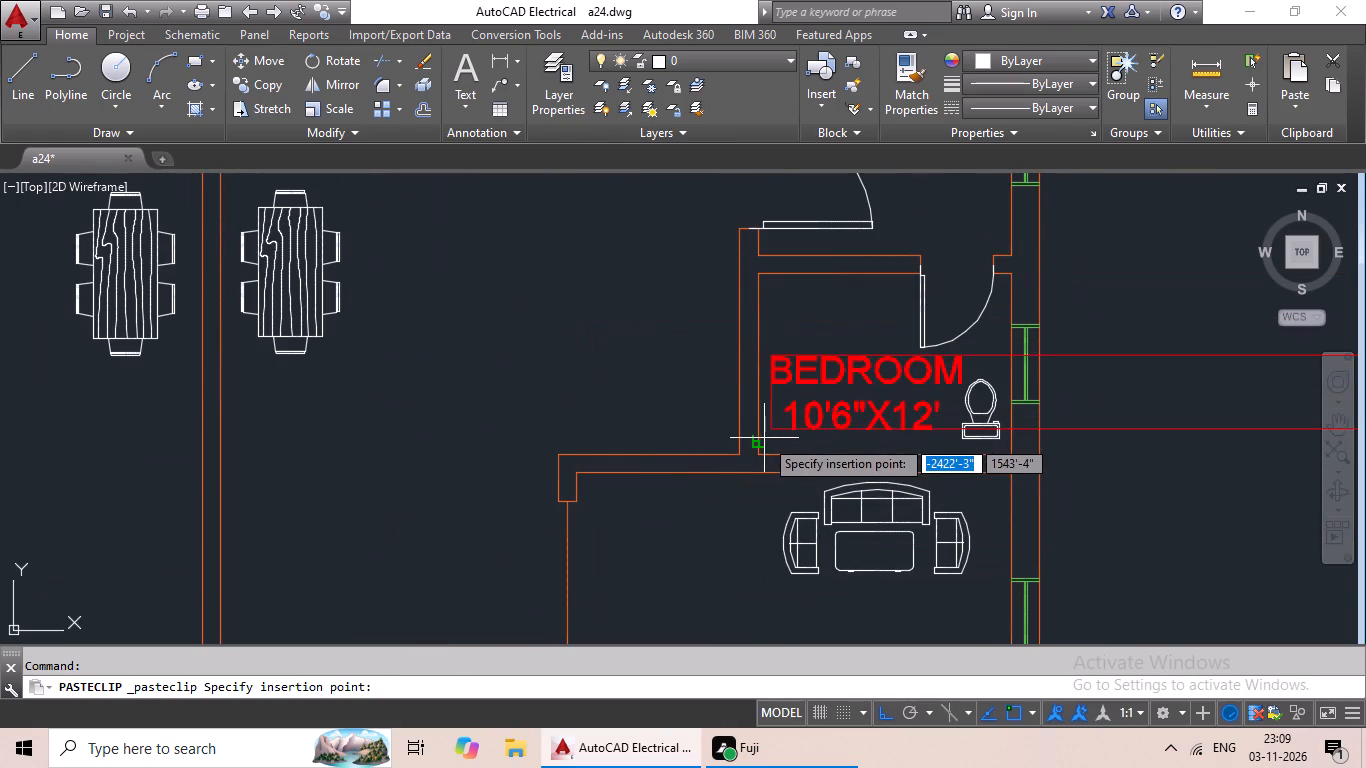
pyautogui.click(764, 438)
# Paste the BEDROOM 10'6"X12' label into the east apartment's sofa room, in the open floor below the sofas.
pyautogui.hotkey('ctrl', 'v')
pyautogui.keyDown('ctrl'); pyautogui.scroll(-2, 748, 441); pyautogui.keyUp('ctrl')
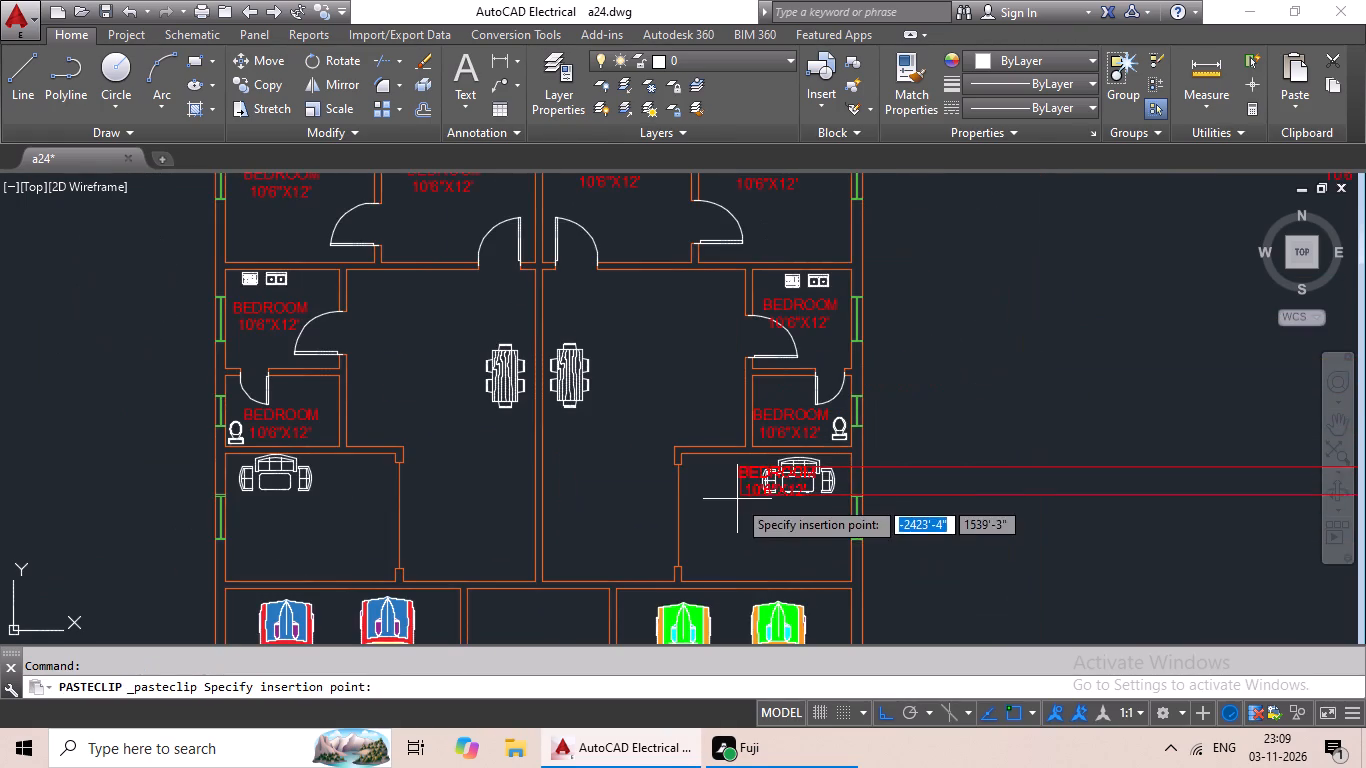
pyautogui.moveTo(737, 499); pyautogui.dragTo(774, 344, button='middle')
pyautogui.scroll(3, 760, 402)
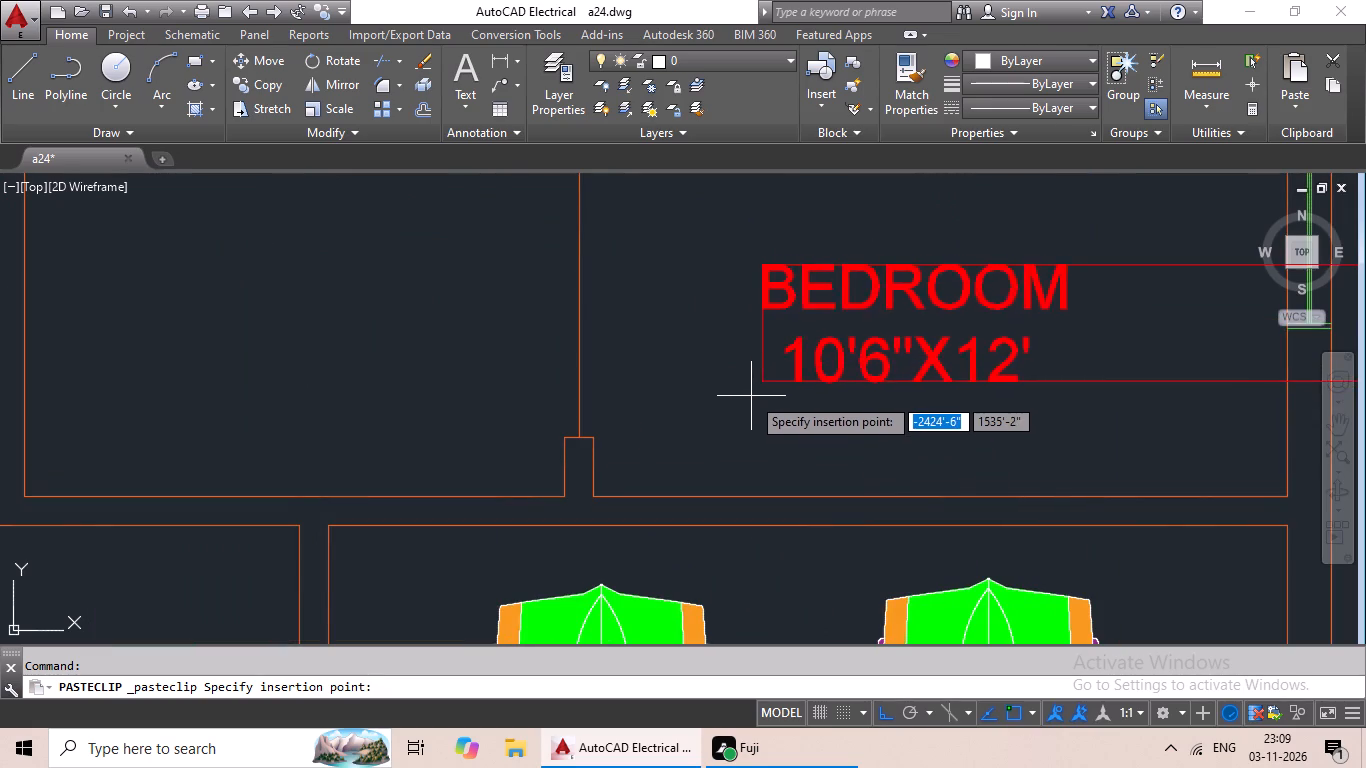
pyautogui.click(754, 386)
# Paste the BEDROOM 10'6"X12' label as a block into the west apartment's sofa room, in the open floor below the sofas.
pyautogui.hotkey('ctrl', 'shift', 'v')
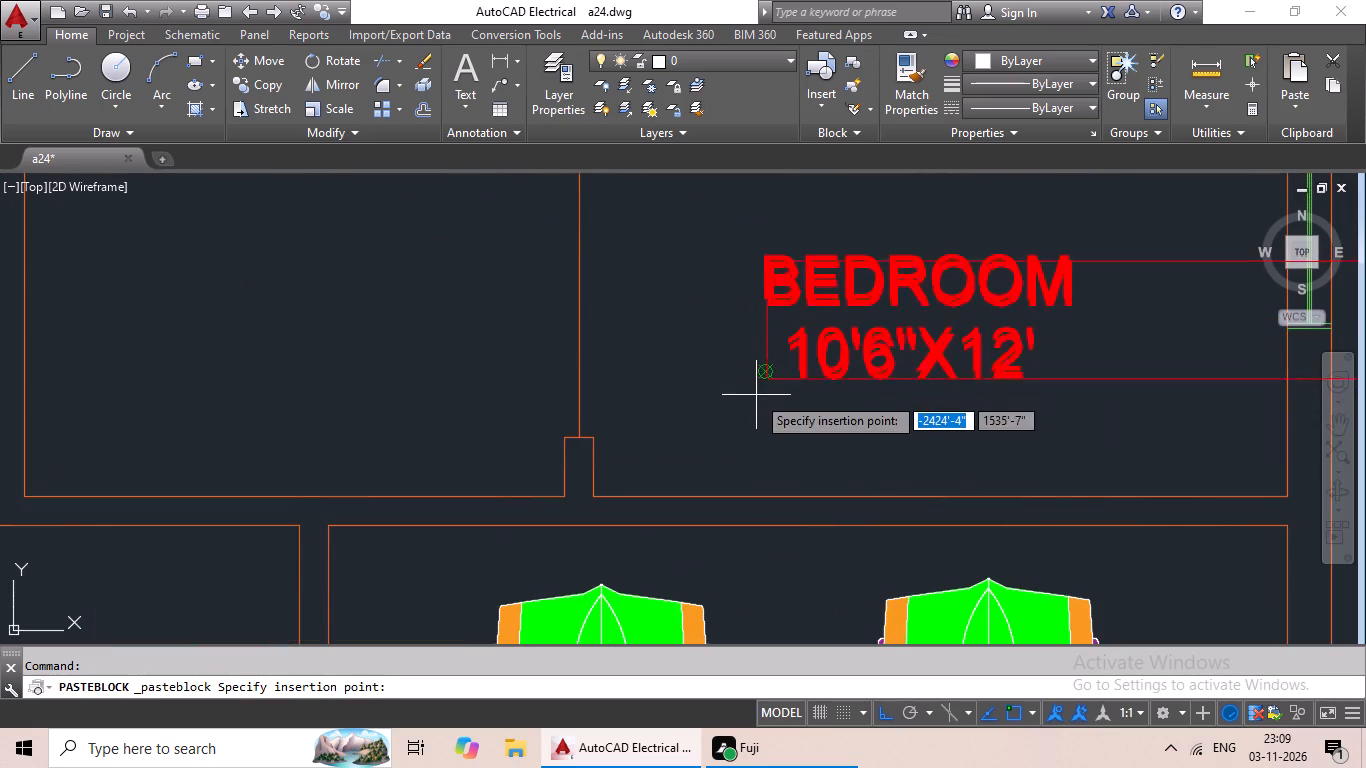
pyautogui.scroll(-3, 744, 417)
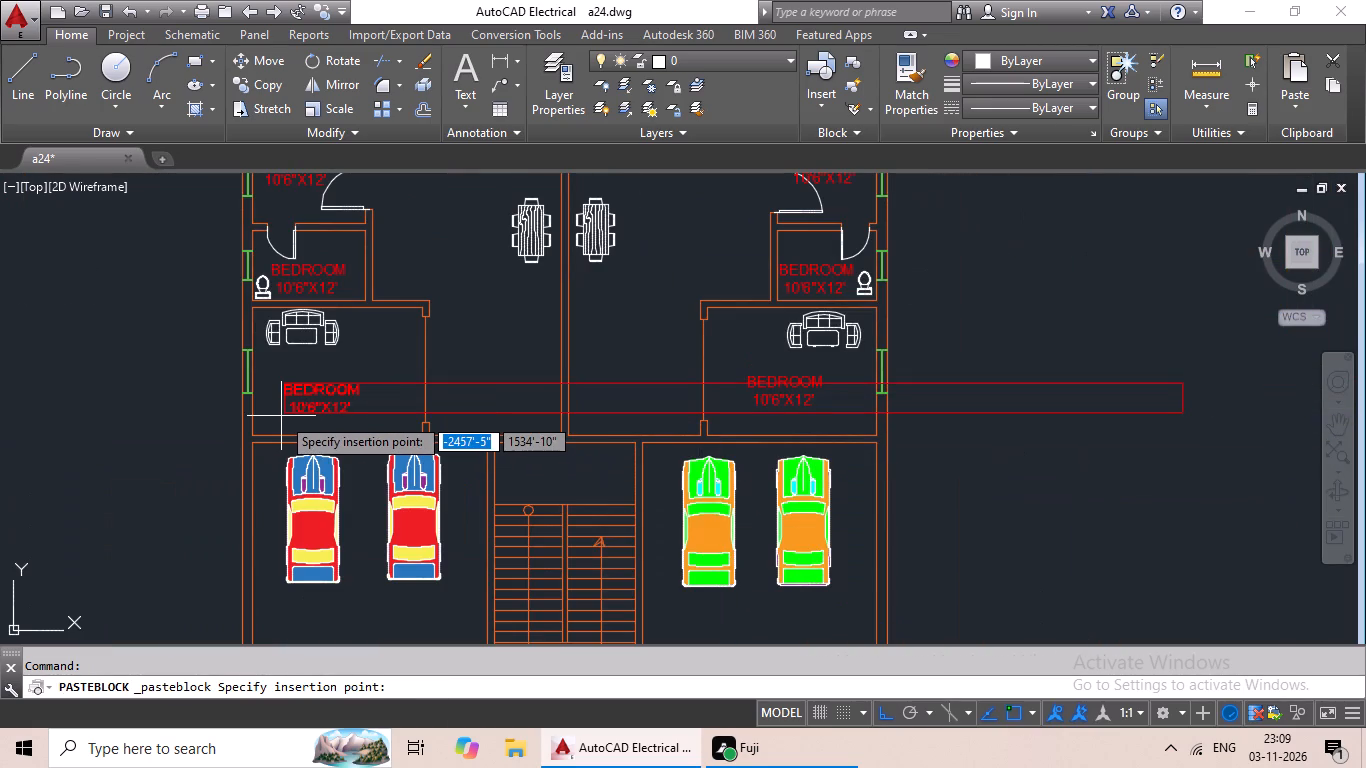
pyautogui.click(281, 416)
# Paste the BEDROOM 10'6"X12' label into the west parking bay, below the two red and blue cars.
pyautogui.scroll(-1, 512, 427)
pyautogui.moveTo(545, 455); pyautogui.dragTo(603, 341, button='middle')
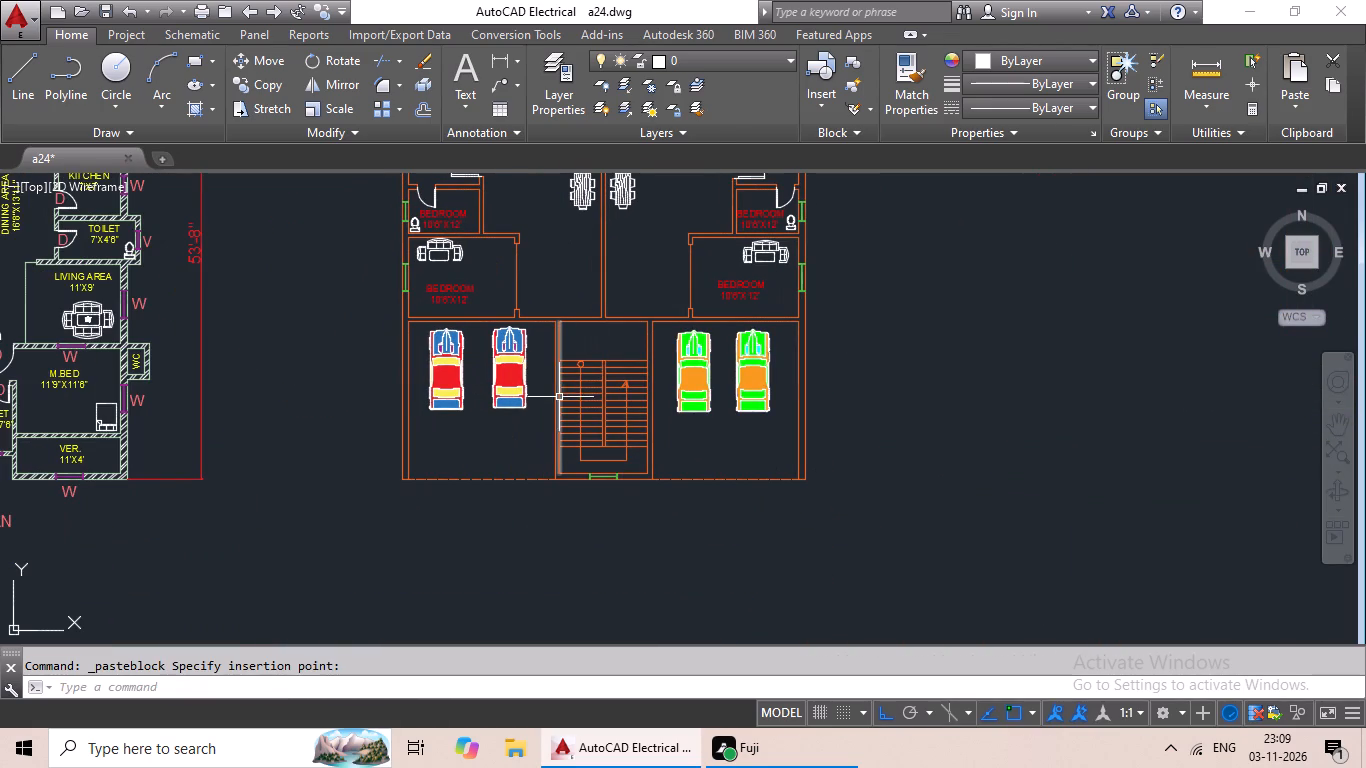
pyautogui.hotkey('ctrl', 'v')
pyautogui.scroll(4, 427, 447)
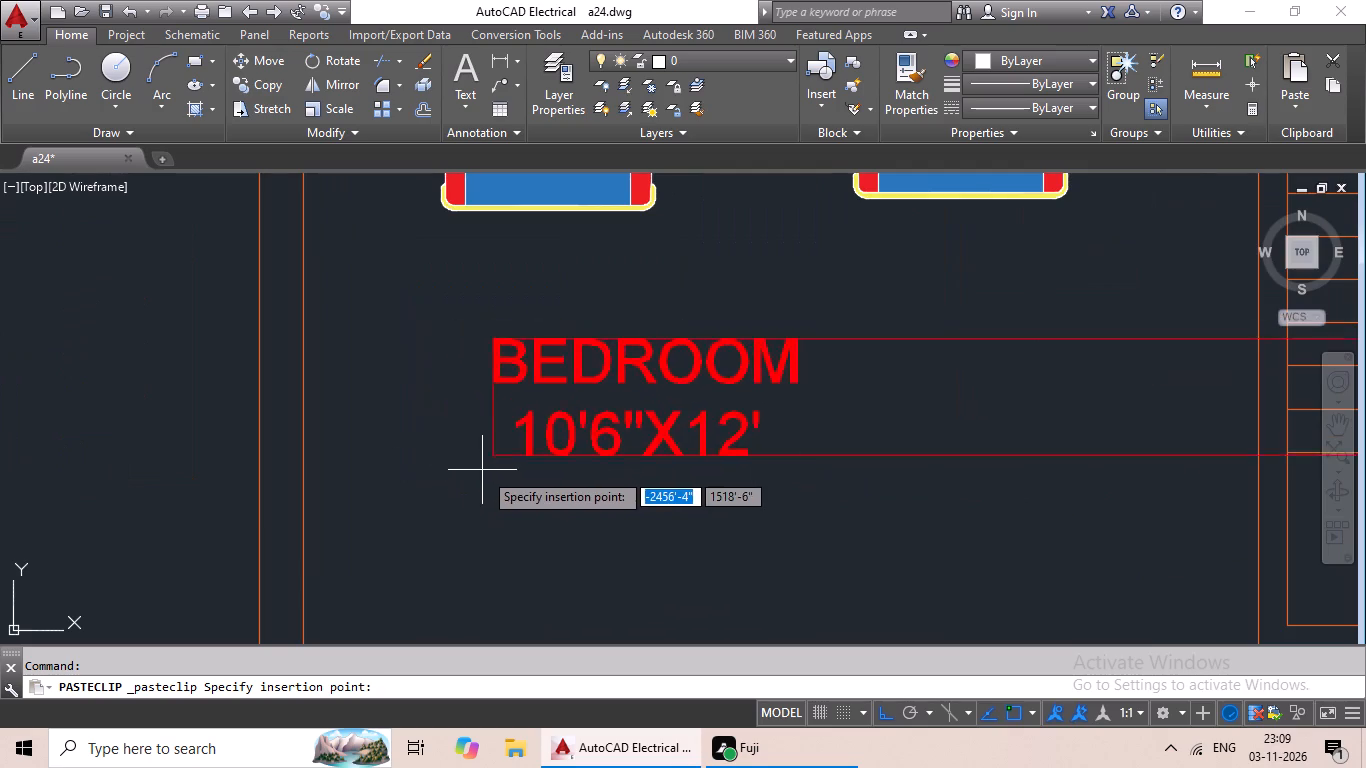
pyautogui.scroll(-2, 501, 485)
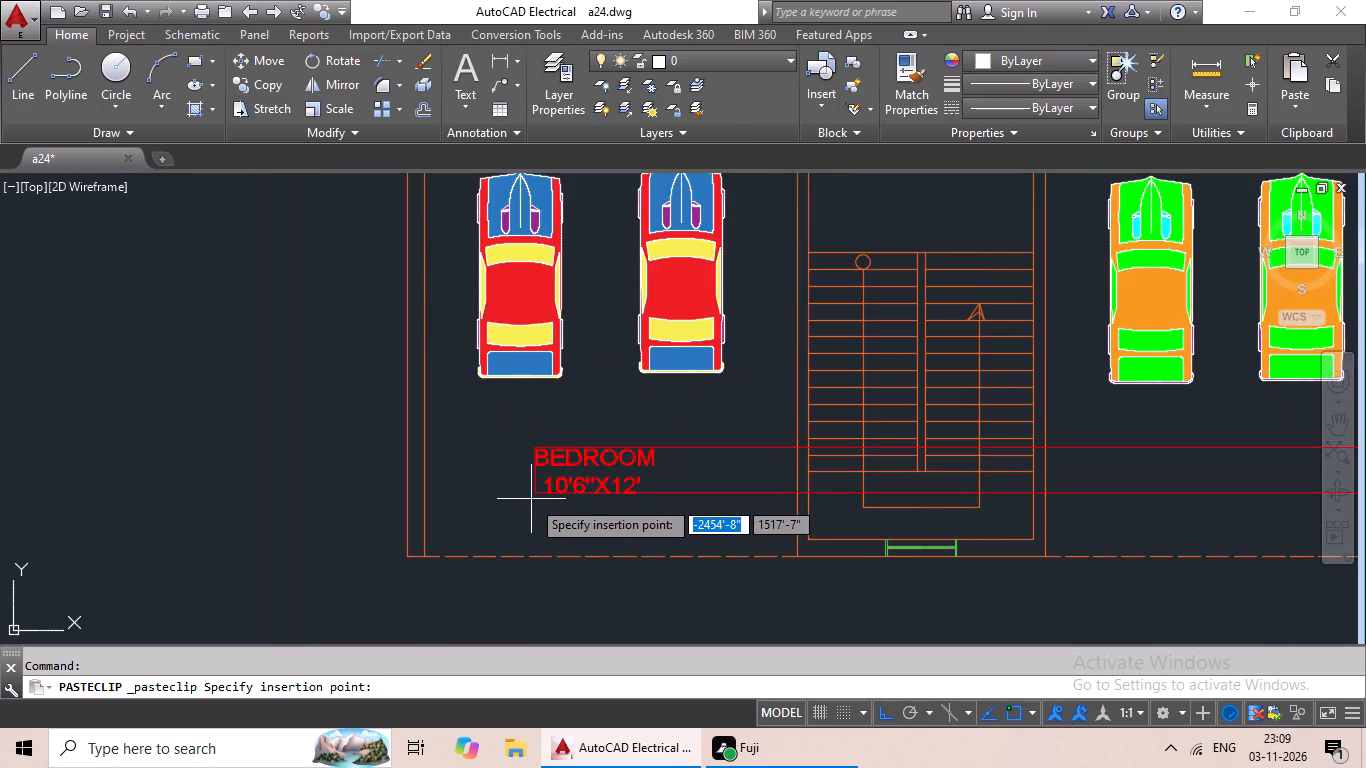
pyautogui.click(535, 494)
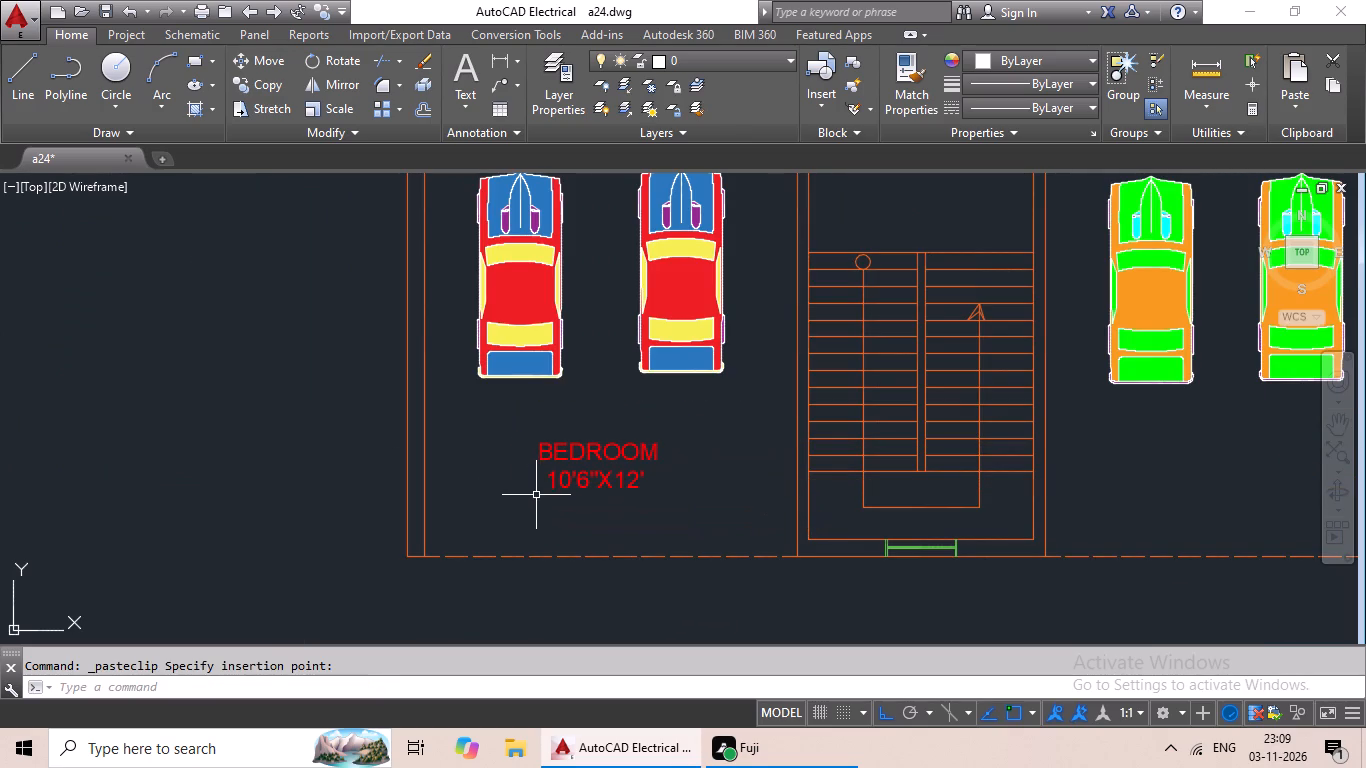
# Paste the BEDROOM 10'6"X12' label into the east parking bay, below the two green and orange cars.
pyautogui.hotkey('ctrl', 'v')
pyautogui.moveTo(853, 533); pyautogui.dragTo(477, 506, button='middle')
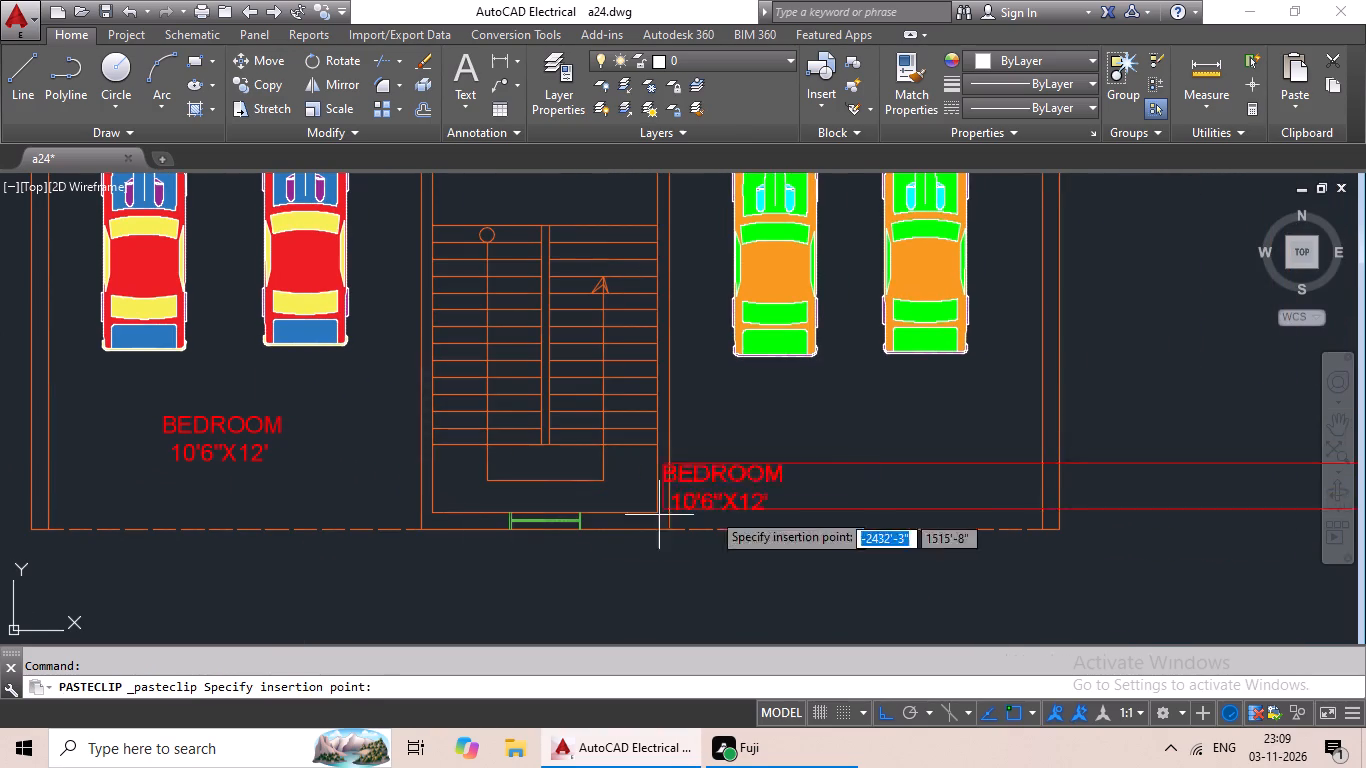
pyautogui.click(788, 459)
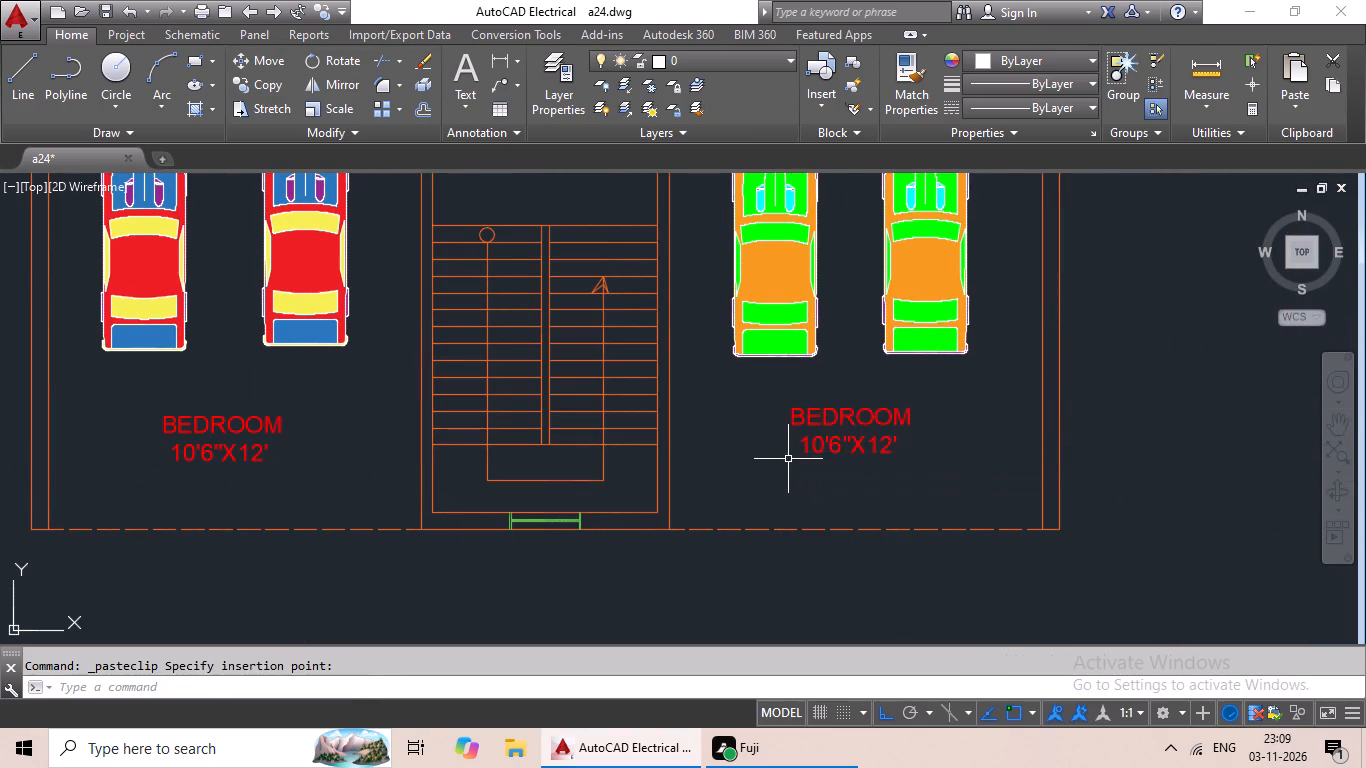
# Rotate the spare BEDROOM 10'6"X12' label outside the plan by 90° so it reads vertically.
pyautogui.scroll(-4, 850, 455)
pyautogui.moveTo(921, 469); pyautogui.dragTo(856, 520, button='middle')
pyautogui.scroll(2, 744, 415)
pyautogui.moveTo(774, 409); pyautogui.dragTo(549, 443, button='middle')
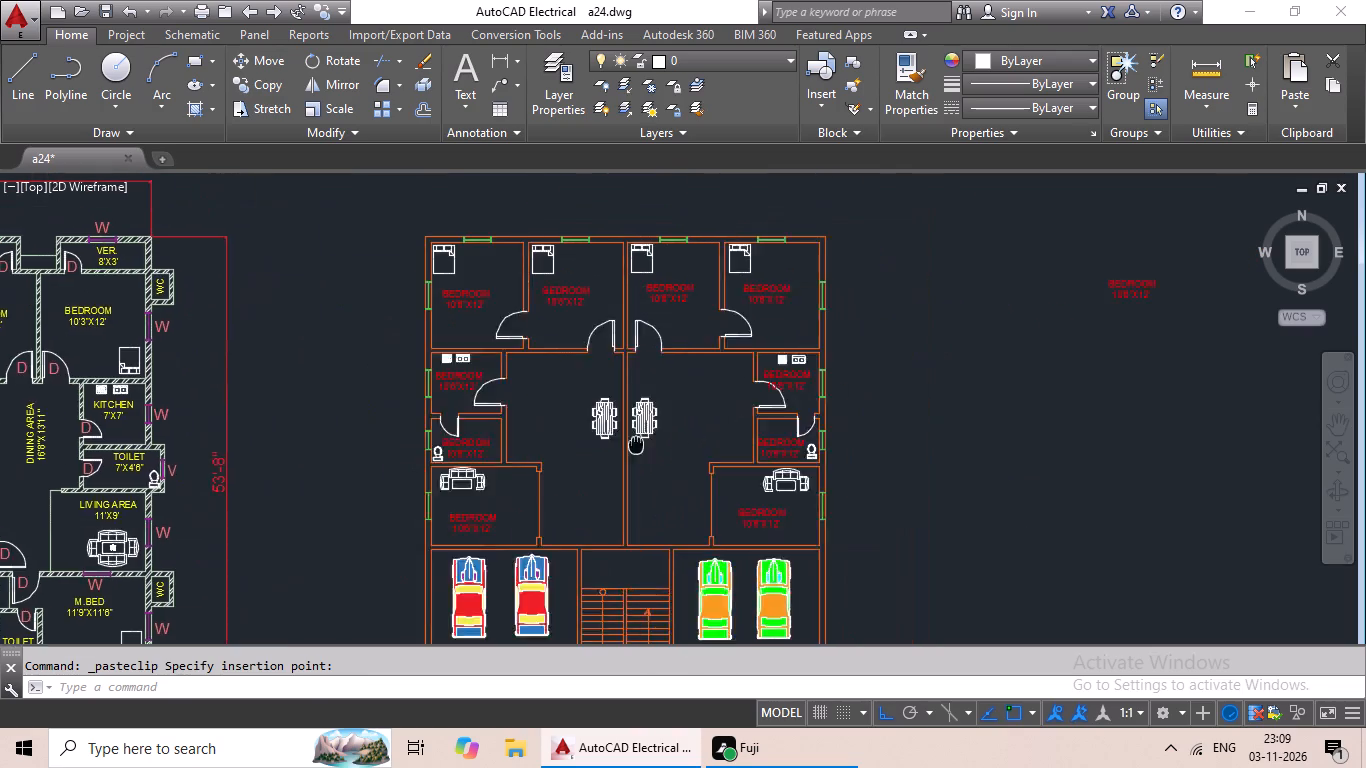
pyautogui.moveTo(968, 398); pyautogui.dragTo(832, 489, button='middle')
pyautogui.scroll(2, 911, 381)
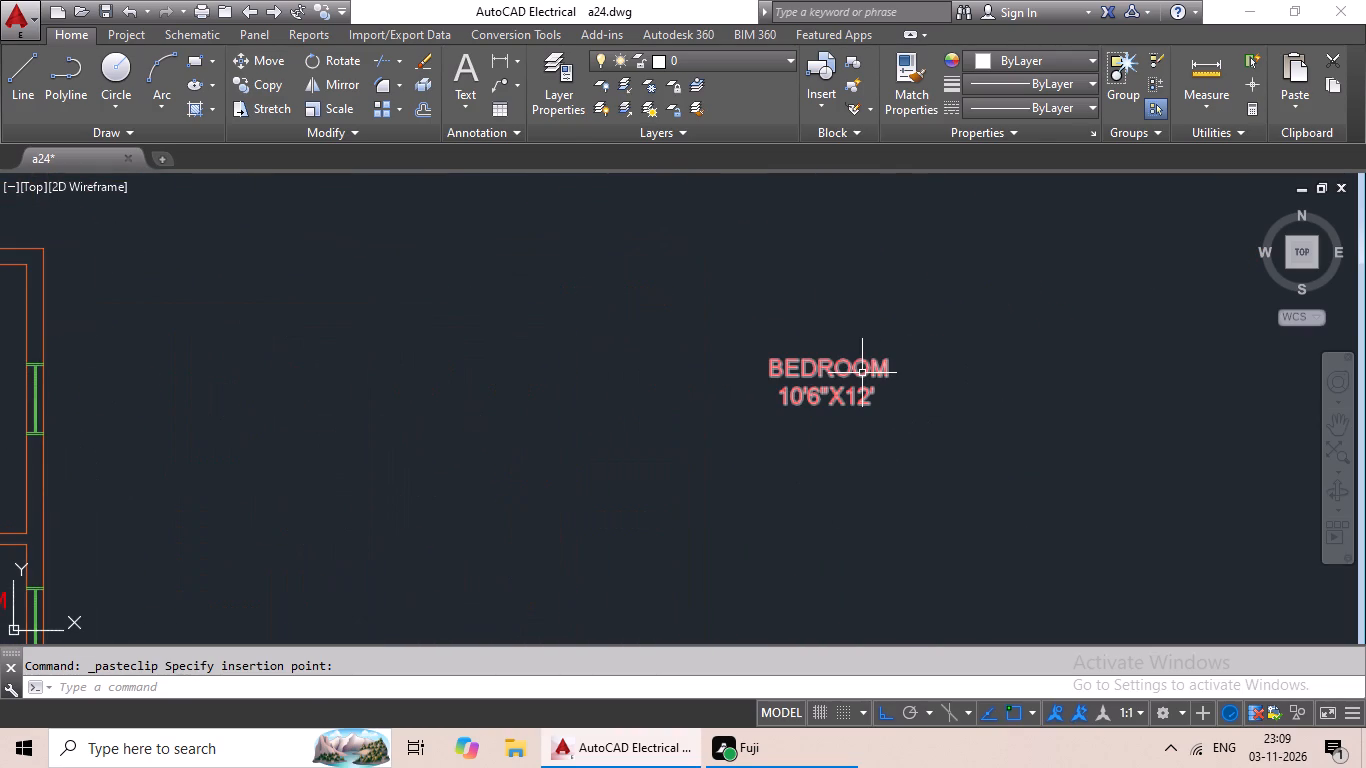
pyautogui.scroll(-3, 862, 373)
pyautogui.moveTo(716, 415); pyautogui.dragTo(783, 397, button='middle')
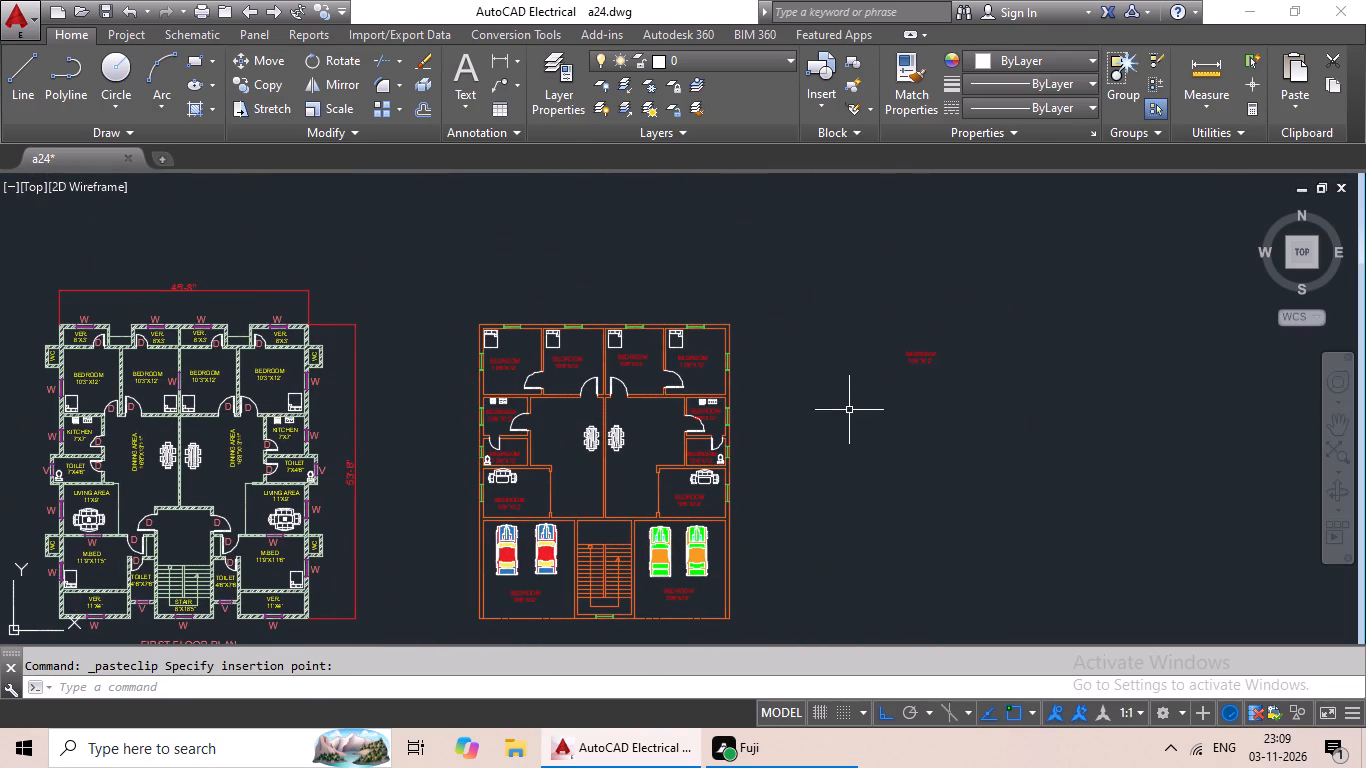
pyautogui.click(924, 362)
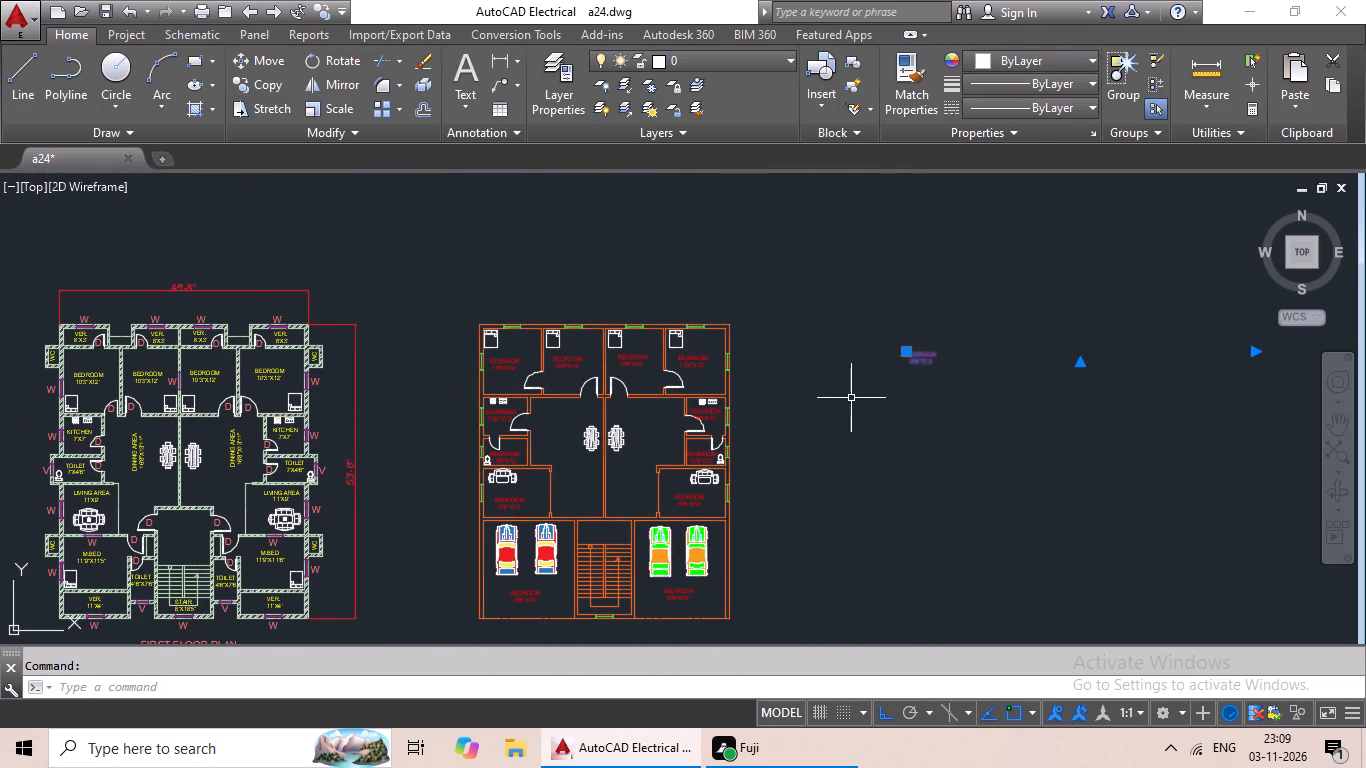
pyautogui.click(351, 66)
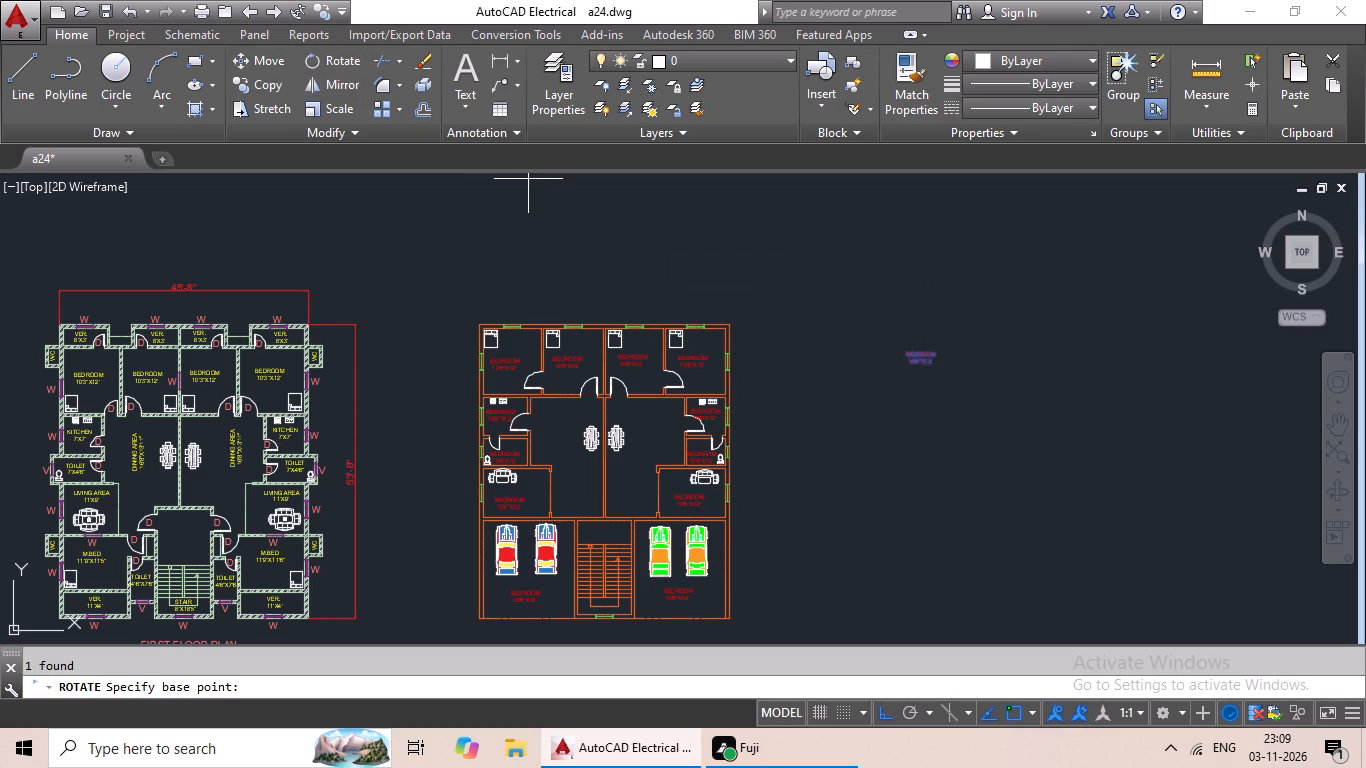
pyautogui.scroll(3, 947, 343)
pyautogui.click(893, 376)
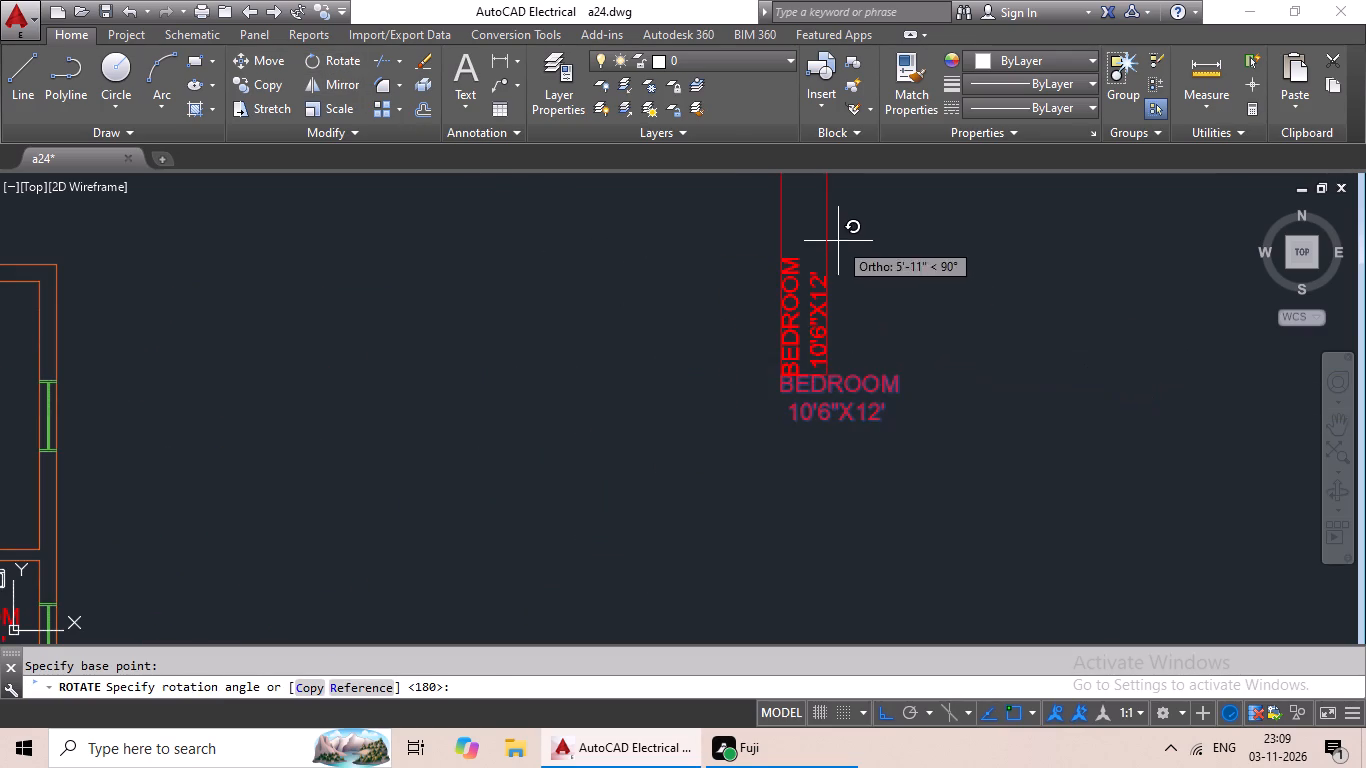
pyautogui.click(838, 241)
# Copy the rotated BEDROOM label into the east apartment's dining hall, between the dining table and the kitchen wall.
pyautogui.click(797, 317)
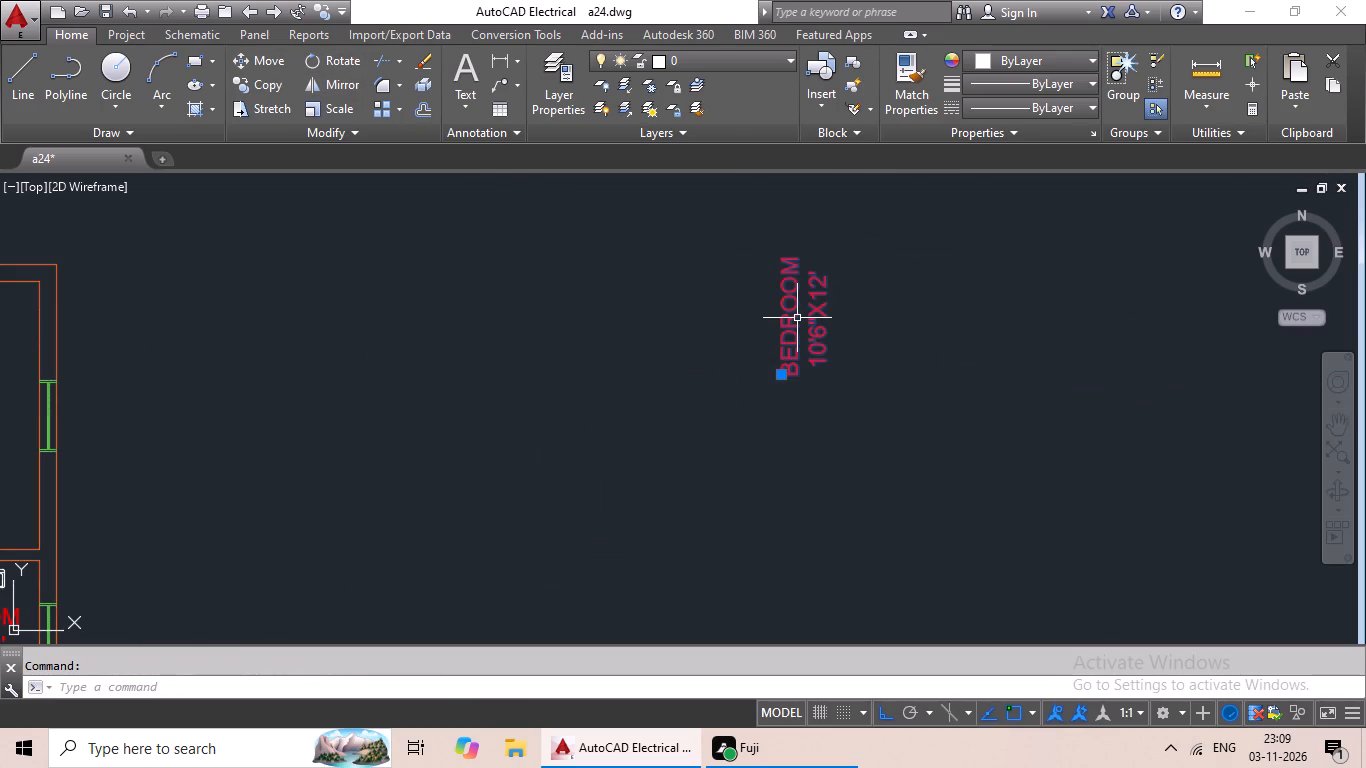
pyautogui.hotkey('ctrl', 'c')
pyautogui.hotkey('ctrl', 'v')
pyautogui.keyDown('ctrl'); pyautogui.scroll(-3, 687, 339); pyautogui.keyUp('ctrl')
pyautogui.scroll(4, 458, 463)
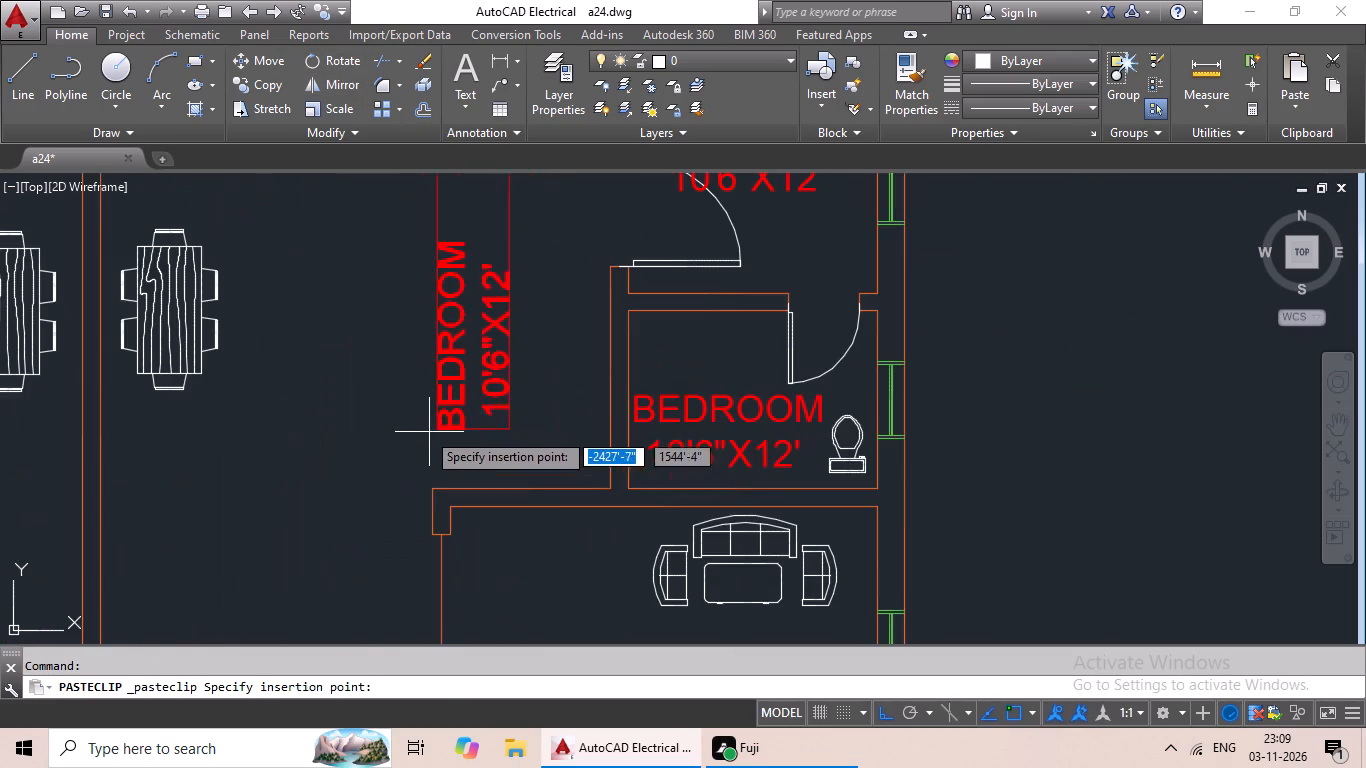
pyautogui.scroll(-2, 407, 411)
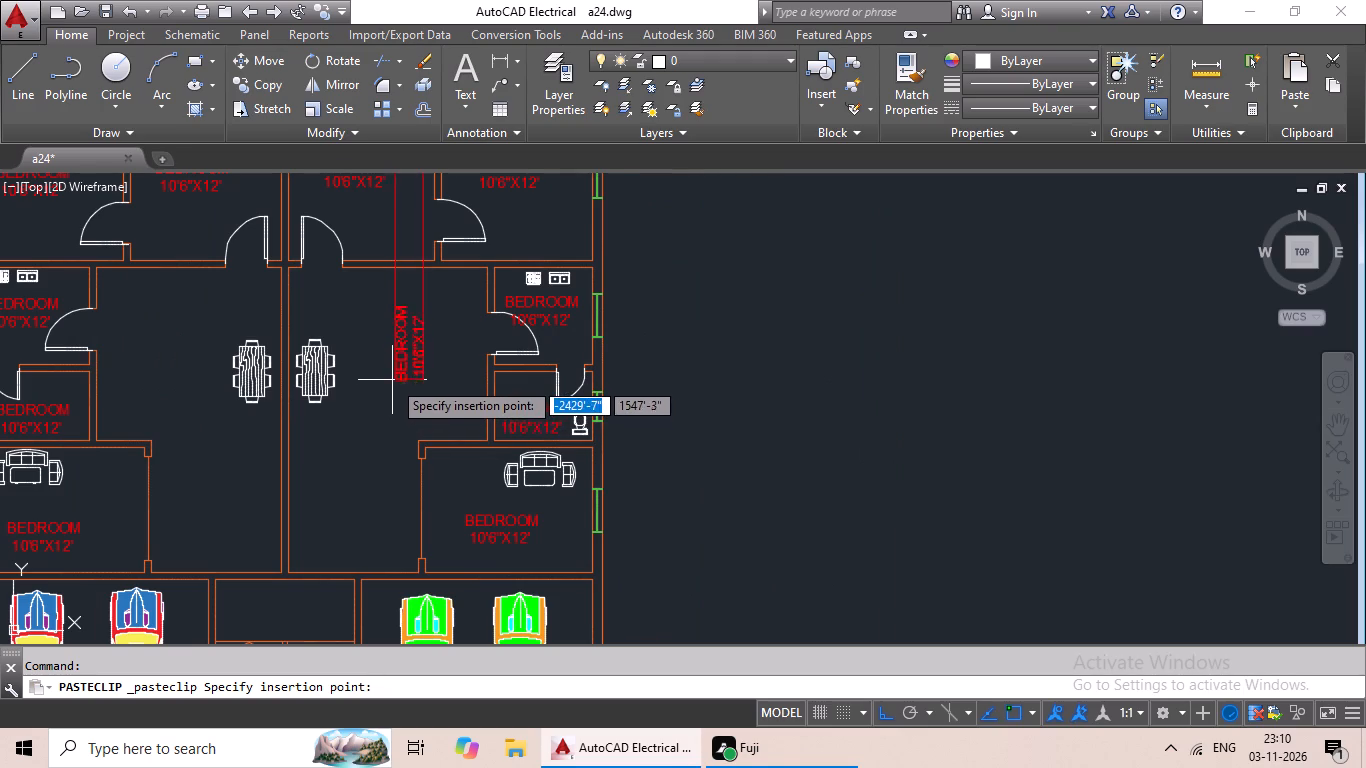
pyautogui.click(392, 380)
# Paste the rotated BEDROOM label into the west apartment's dining hall, west of the dining table.
pyautogui.hotkey('ctrl', 'v')
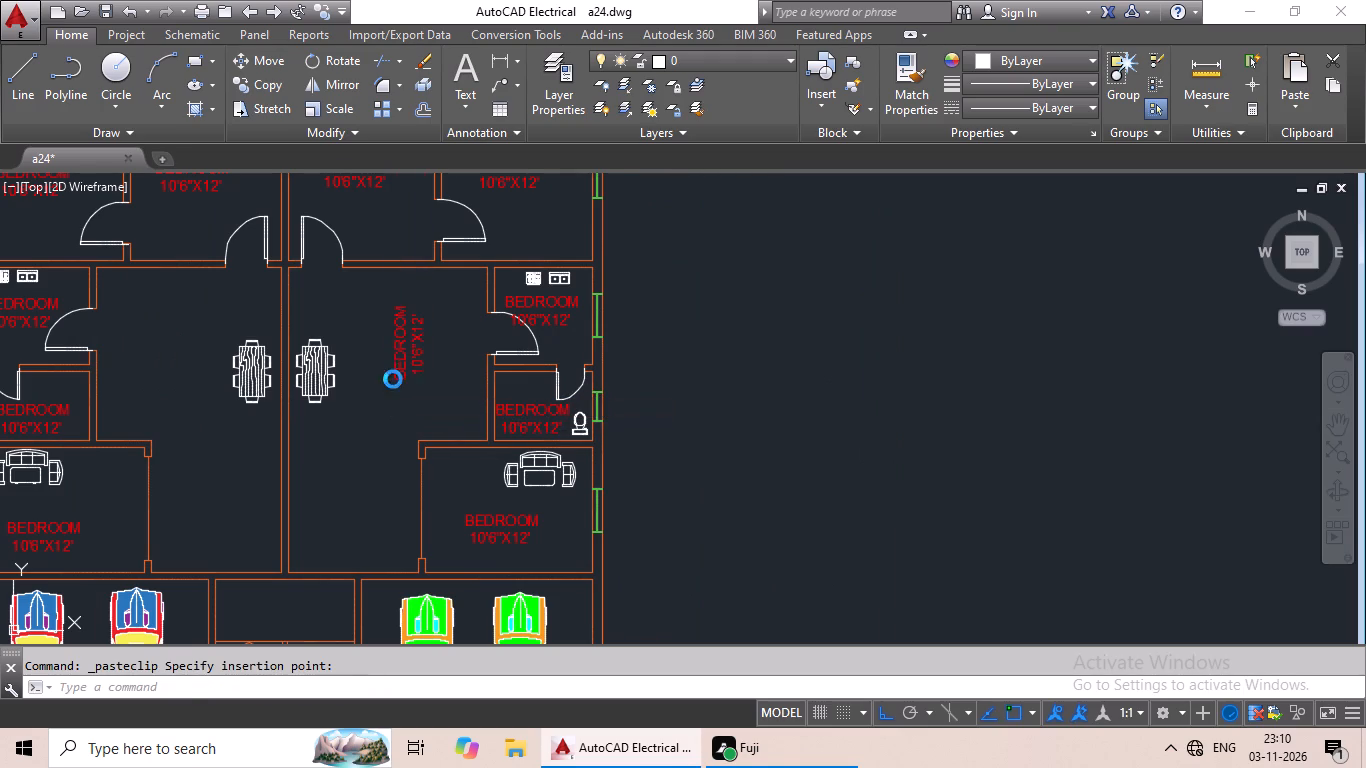
pyautogui.click(141, 388)
# Delete the spare rotated BEDROOM label outside the plan, east of the building.
pyautogui.scroll(-2, 229, 376)
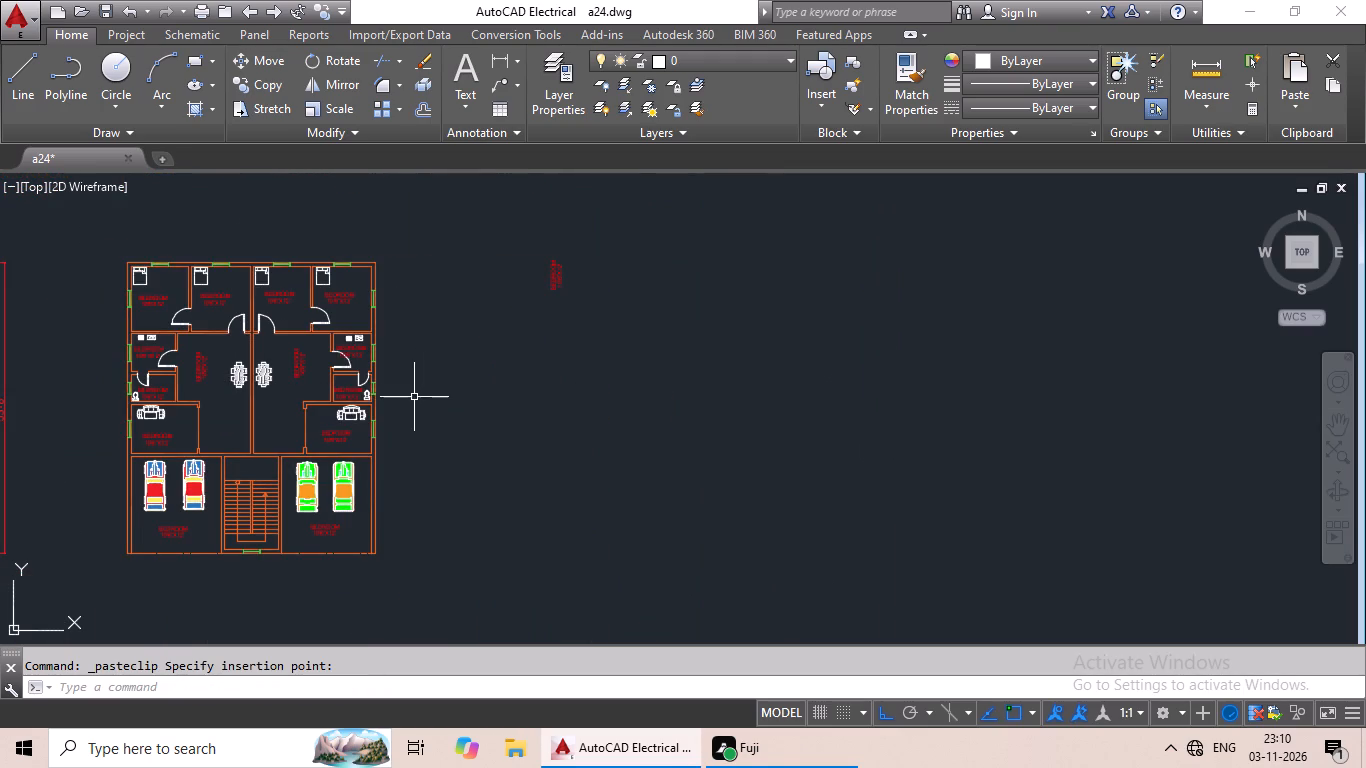
pyautogui.moveTo(449, 378); pyautogui.dragTo(497, 392, button='middle')
pyautogui.moveTo(519, 401); pyautogui.dragTo(546, 411, button='middle')
pyautogui.moveTo(816, 262); pyautogui.dragTo(634, 384)
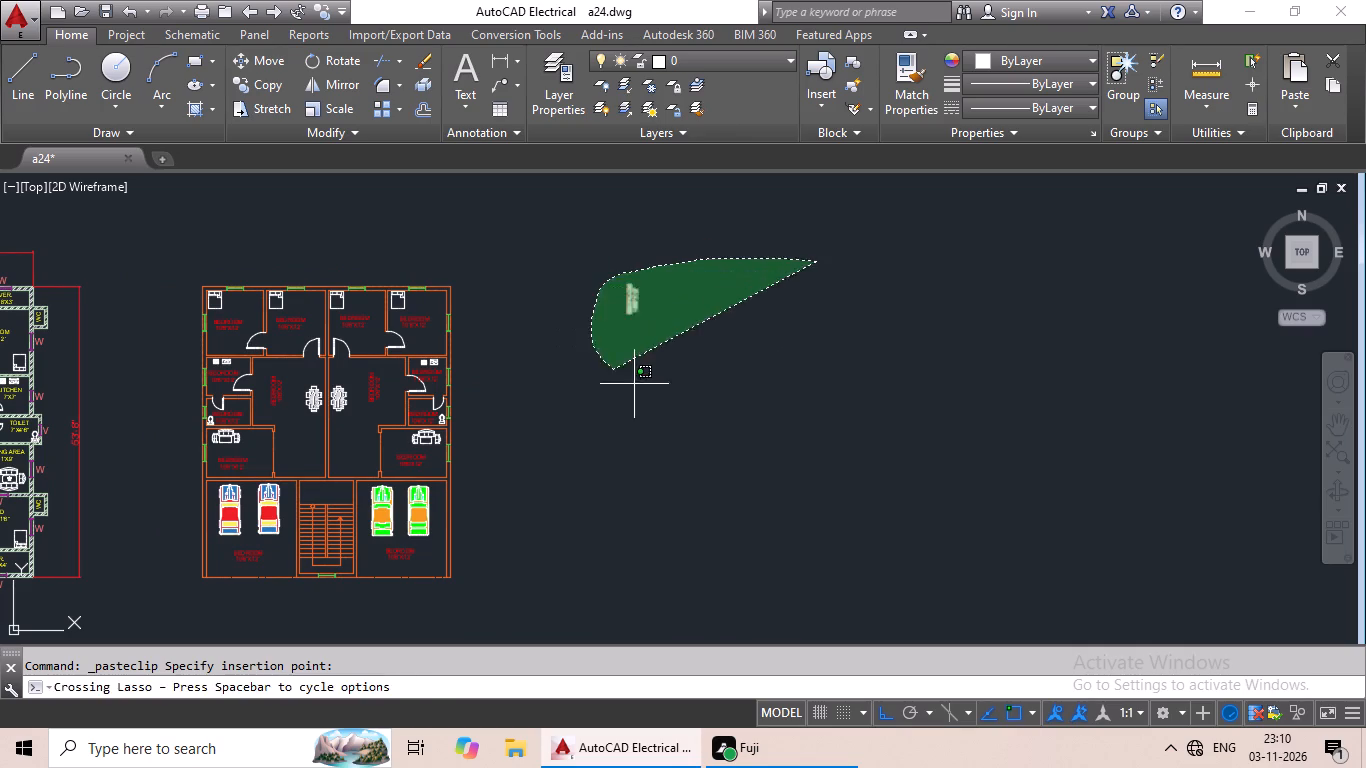
pyautogui.moveTo(634, 384); pyautogui.dragTo(653, 395)
pyautogui.press('Delete')
# Change the easternmost bedroom's label dimensions to 10'10"X12' and indent its BEDROOM line by one space.
pyautogui.scroll(3, 422, 314)
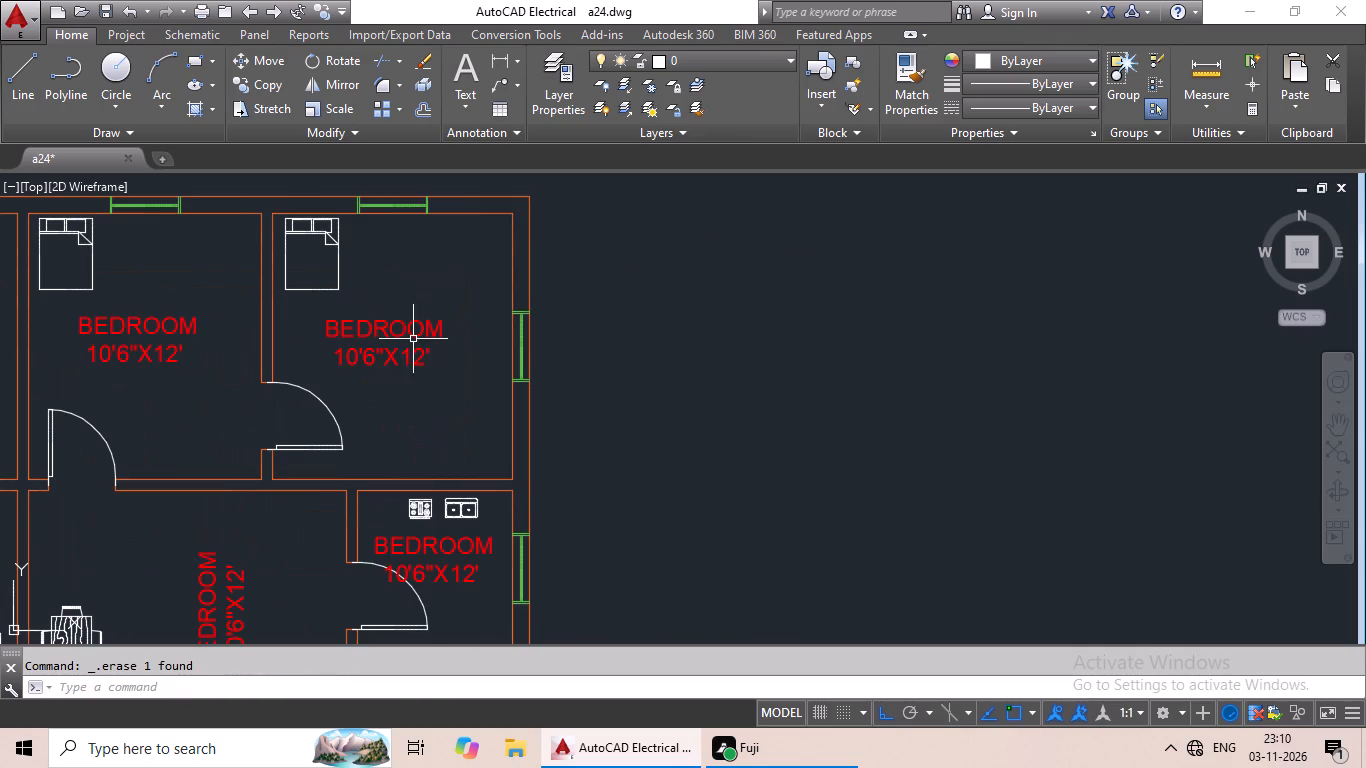
pyautogui.doubleClick(408, 363)
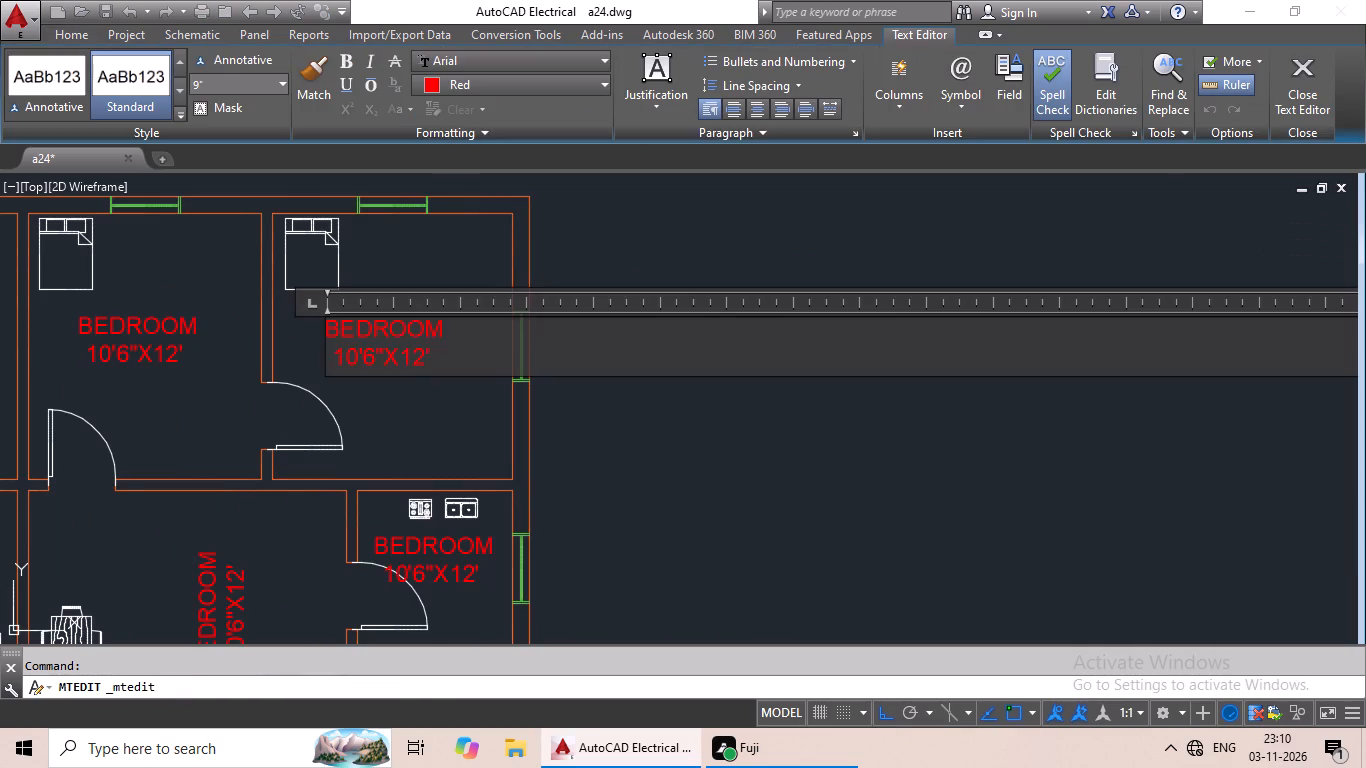
pyautogui.click(370, 351)
pyautogui.press('BackSpace')
pyautogui.write('10')
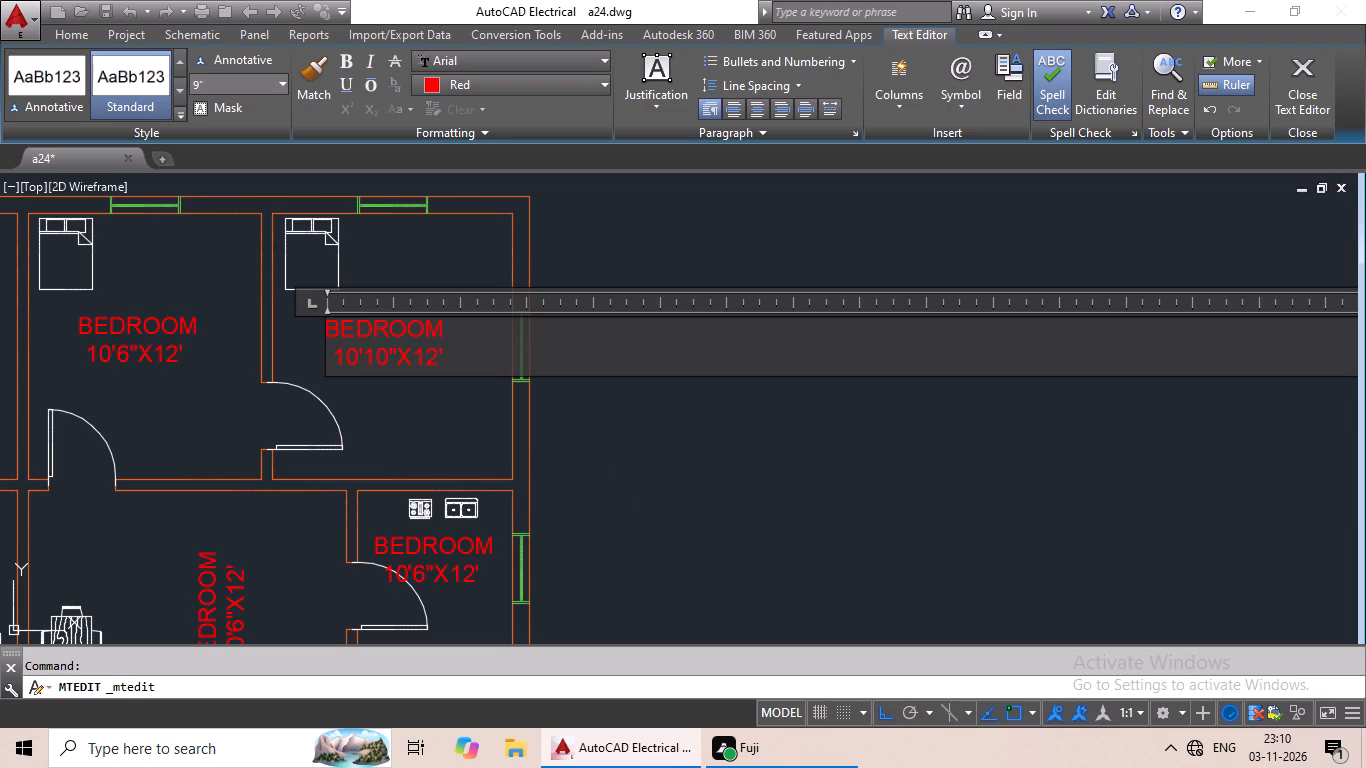
pyautogui.click(327, 330)
pyautogui.press('space')
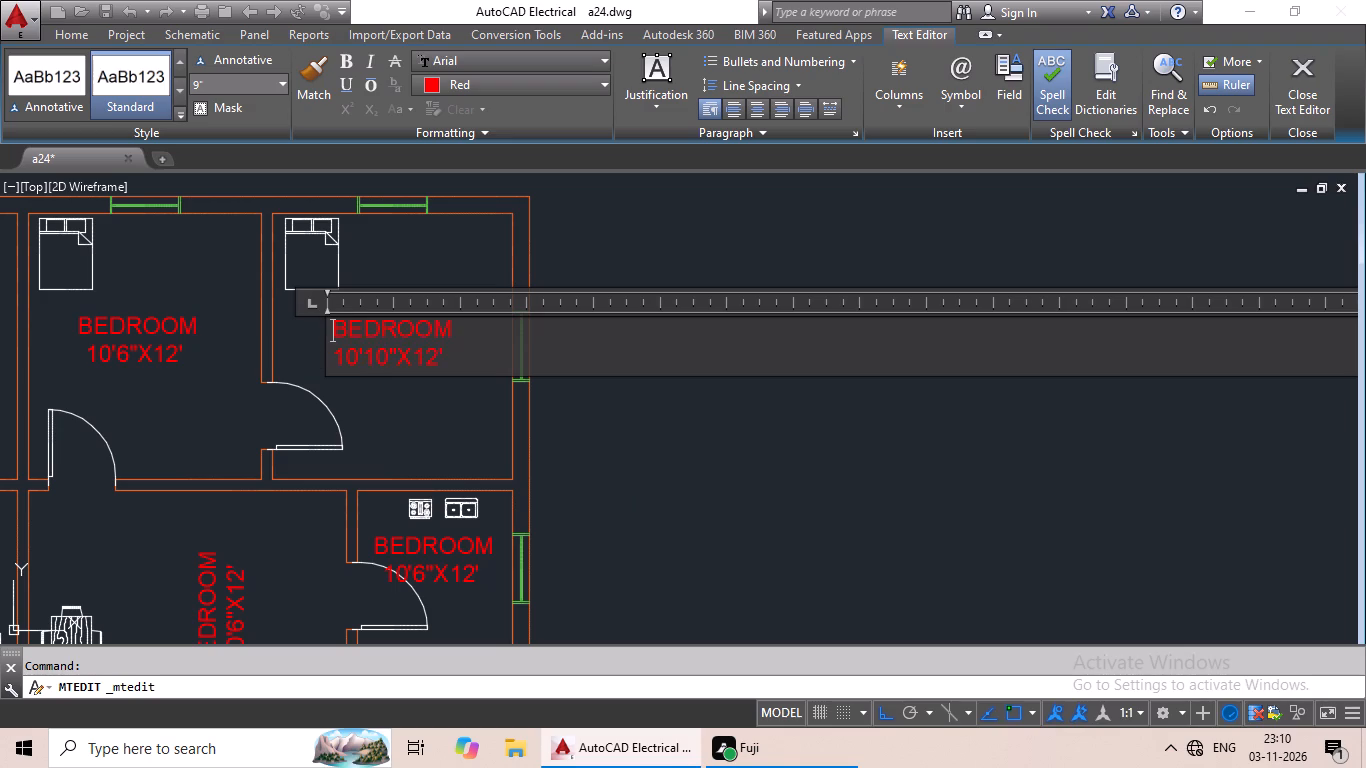
pyautogui.click(630, 439)
# Replace the west apartment's kitchen label text with KITCHEN and 7'X7' on two lines.
pyautogui.scroll(-3, 674, 395)
pyautogui.moveTo(675, 398); pyautogui.dragTo(789, 300, button='middle')
pyautogui.scroll(3, 561, 327)
pyautogui.doubleClick(420, 349)
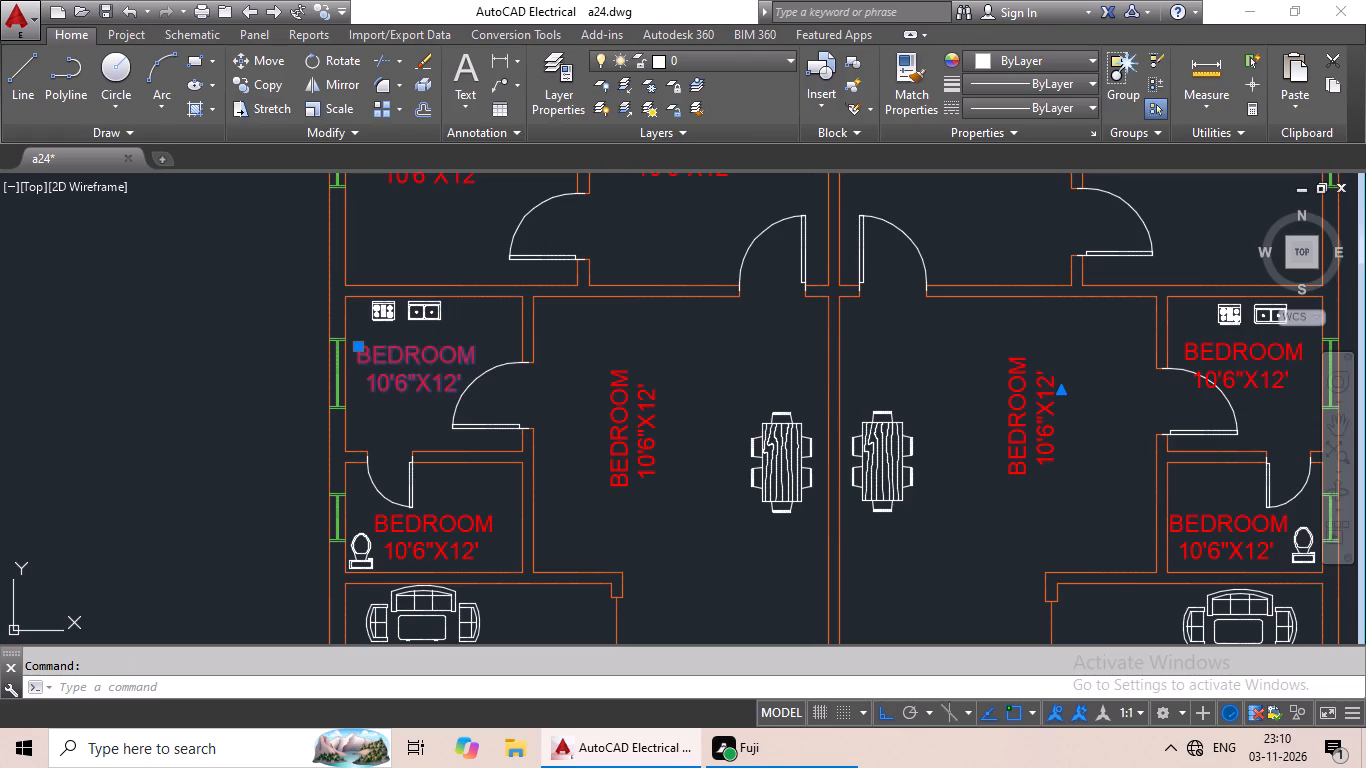
pyautogui.scroll(2, 427, 360)
pyautogui.click(523, 408)
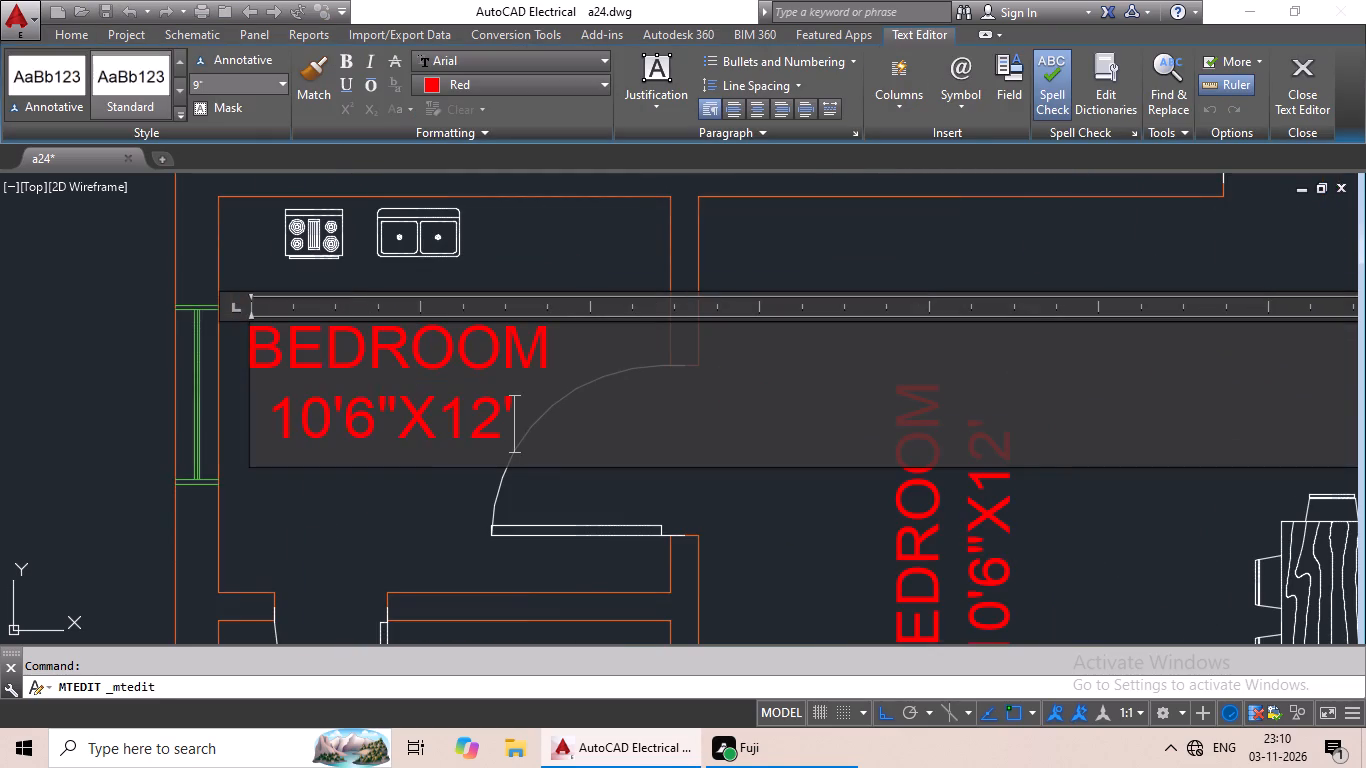
pyautogui.press('BackSpace')
pyautogui.press('BackSpace')
pyautogui.press('BackSpace')
pyautogui.press('BackSpace')
pyautogui.press('BackSpace')
pyautogui.press('BackSpace')
pyautogui.press('BackSpace')
pyautogui.press('BackSpace')
pyautogui.press('BackSpace')
pyautogui.press('BackSpace')
pyautogui.press('BackSpace')
pyautogui.press('BackSpace')
pyautogui.press('BackSpace')
pyautogui.press('BackSpace')
pyautogui.press('BackSpace')
pyautogui.press('BackSpace')
pyautogui.press('BackSpace')
pyautogui.press('BackSpace')
pyautogui.press('BackSpace')
pyautogui.press('BackSpace')
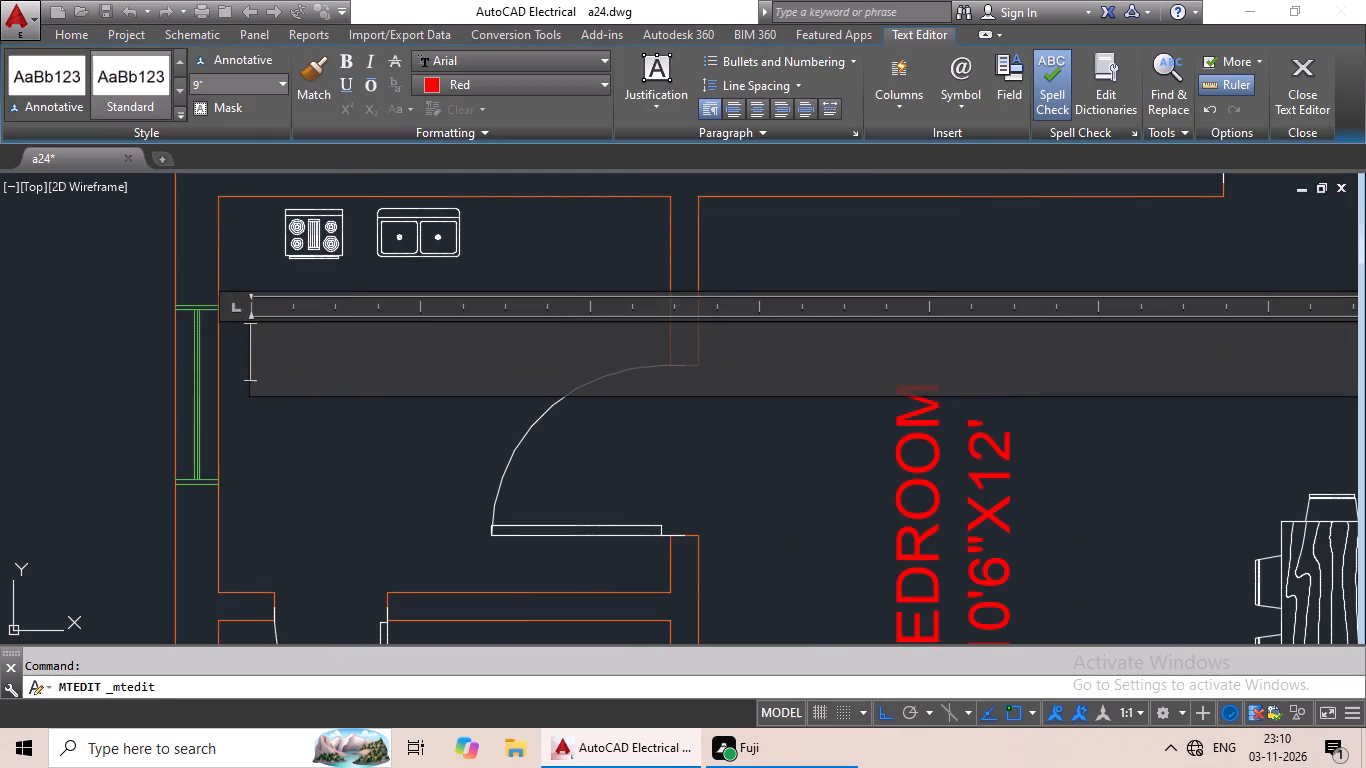
pyautogui.write('KITCHEN')
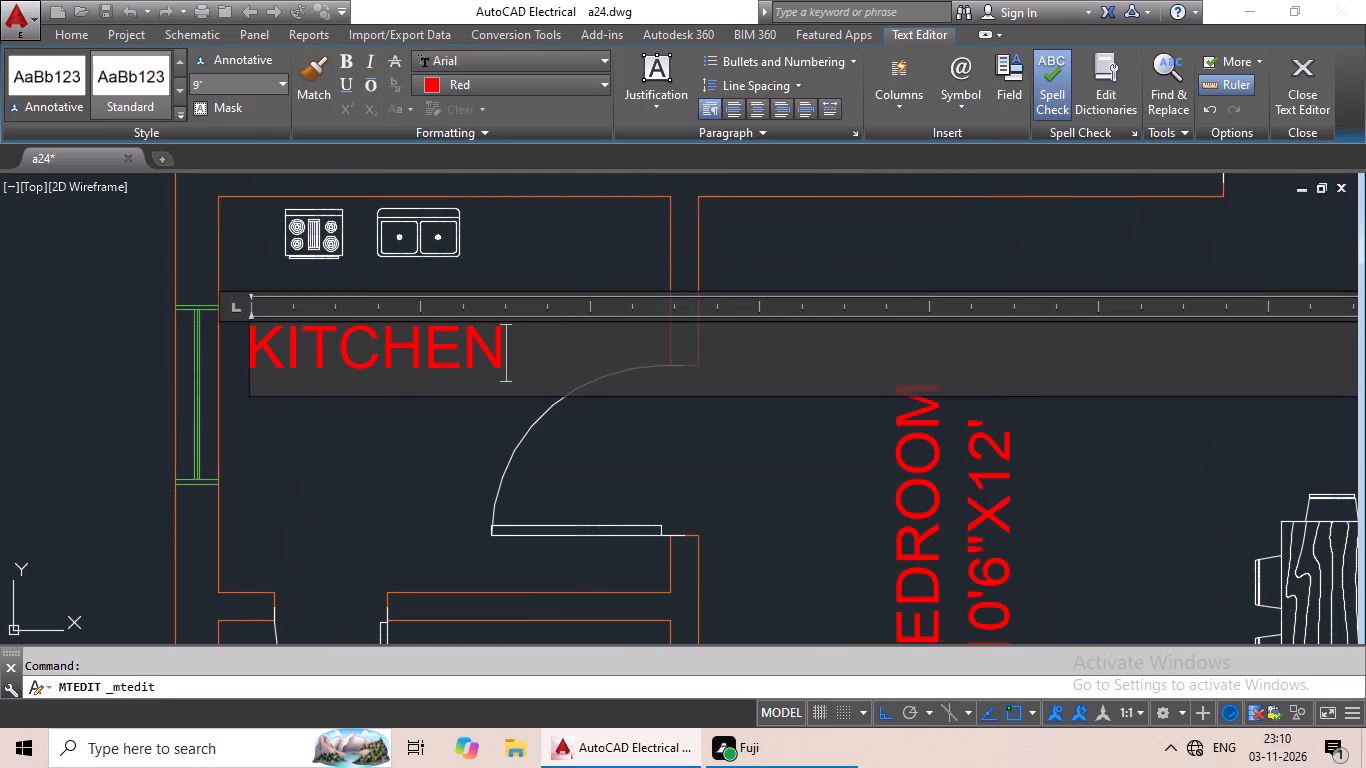
pyautogui.press('Return')
pyautogui.write("7'X7")
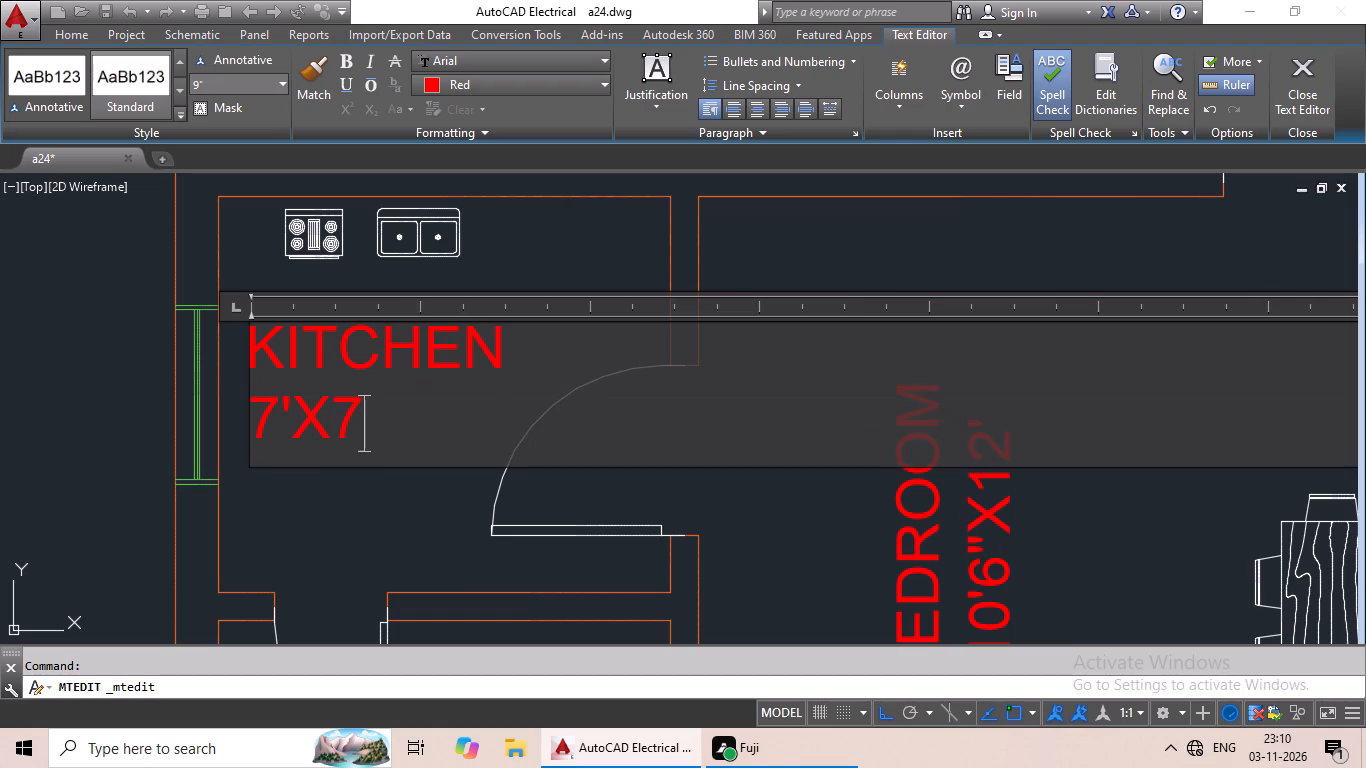
pyautogui.press("'")
# Indent the KITCHEN line by one space and the 7'X7' line by five spaces to centre the label, and finish editing.
pyautogui.click(251, 336)
pyautogui.press('space')
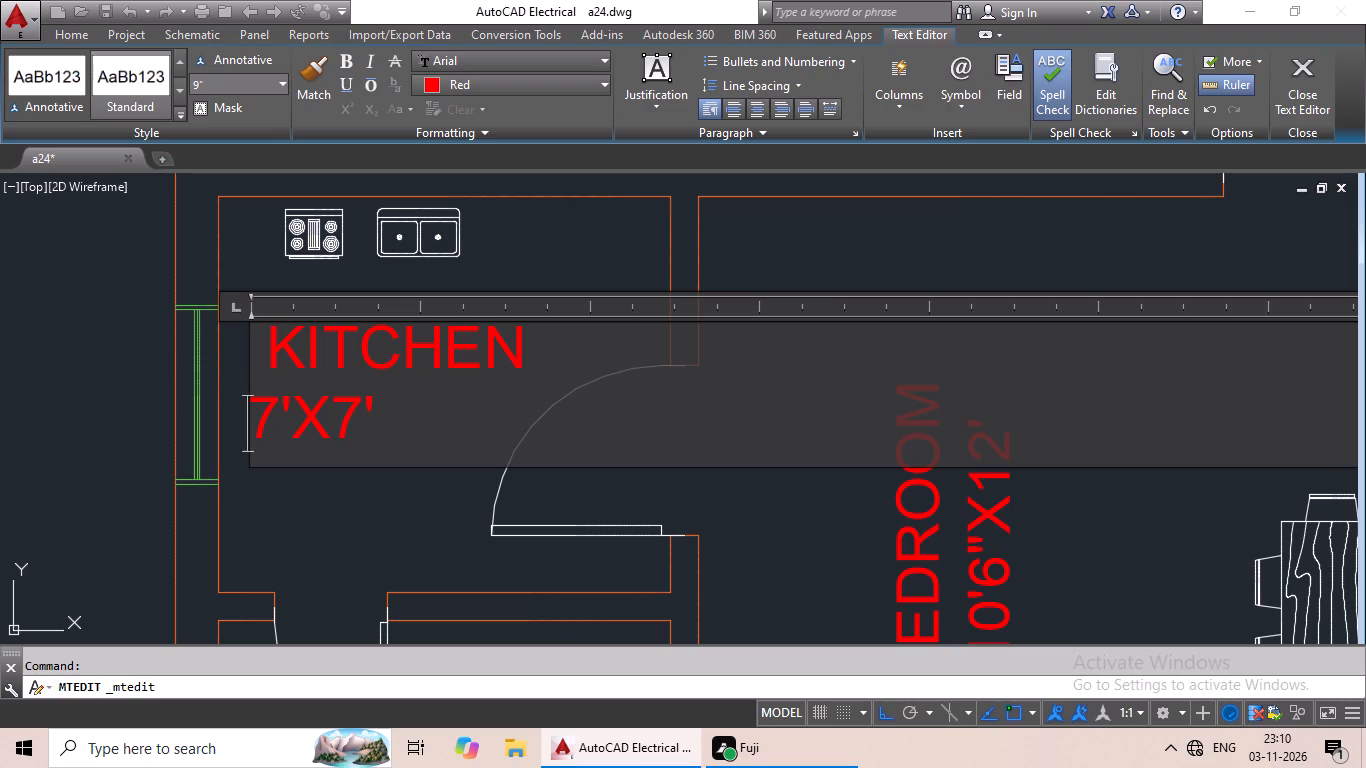
pyautogui.click(258, 412)
pyautogui.press('space')
pyautogui.press('space')
pyautogui.press('space')
pyautogui.press('space')
pyautogui.press('space')
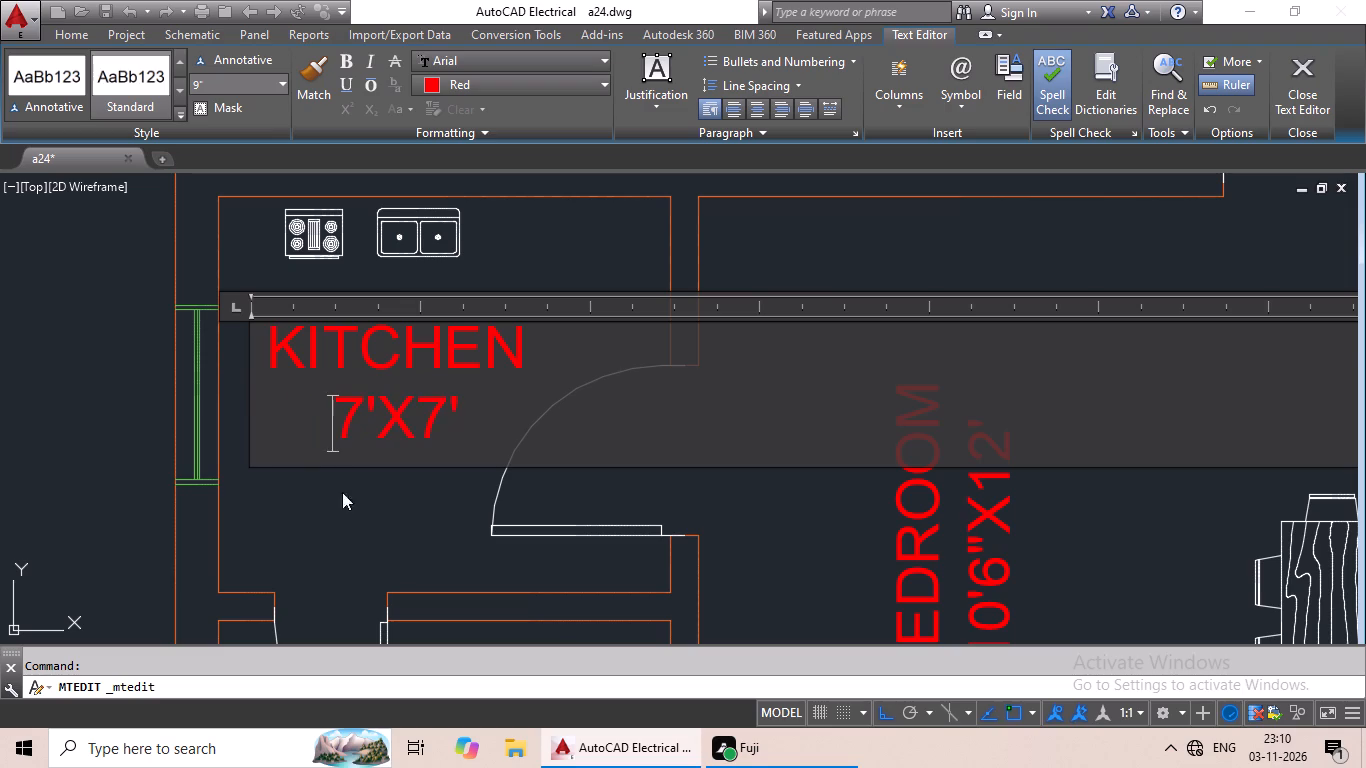
pyautogui.click(387, 503)
pyautogui.scroll(-3, 503, 424)
pyautogui.moveTo(676, 423); pyautogui.dragTo(475, 426, button='middle')
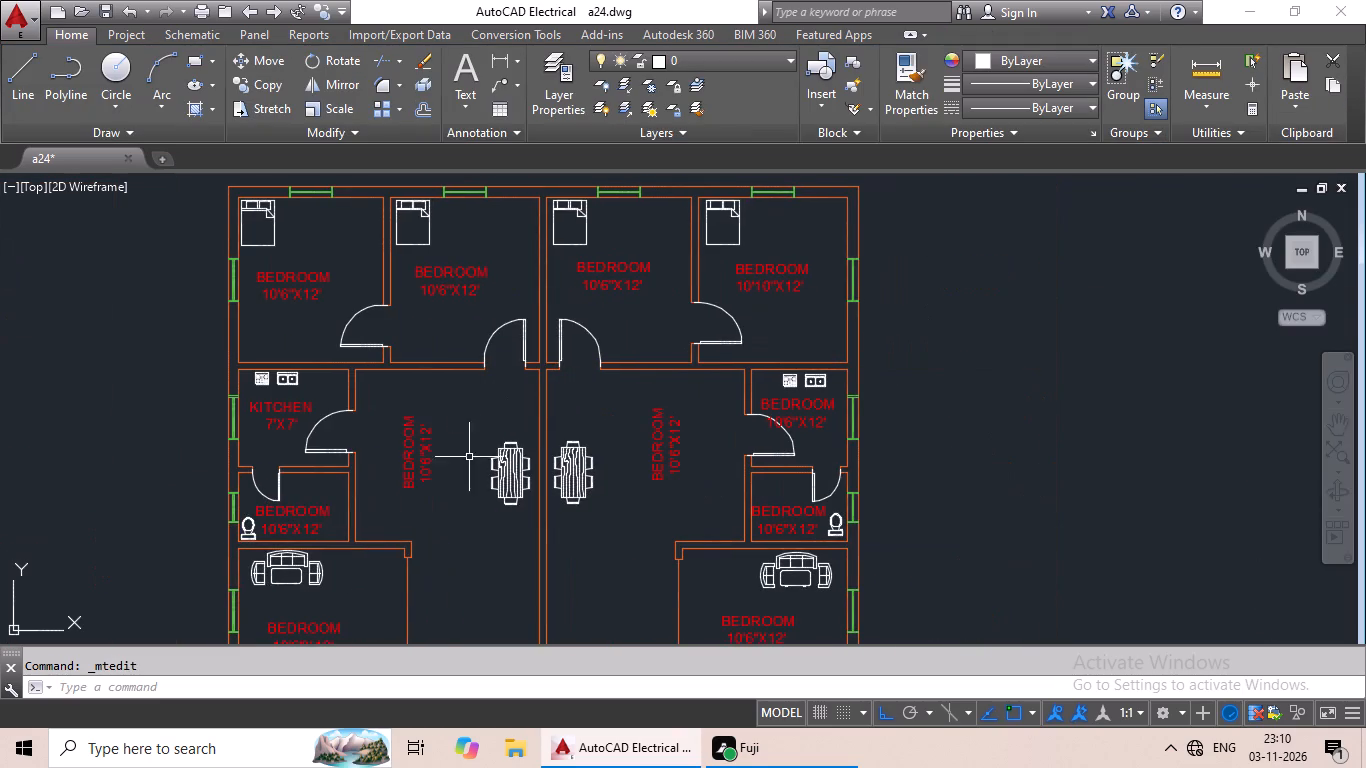
# Replace the BEDROOM label in the west apartment's toilet with TOILET and 7'X5' on two lines.
pyautogui.moveTo(446, 465); pyautogui.dragTo(561, 372, button='middle')
pyautogui.doubleClick(420, 416)
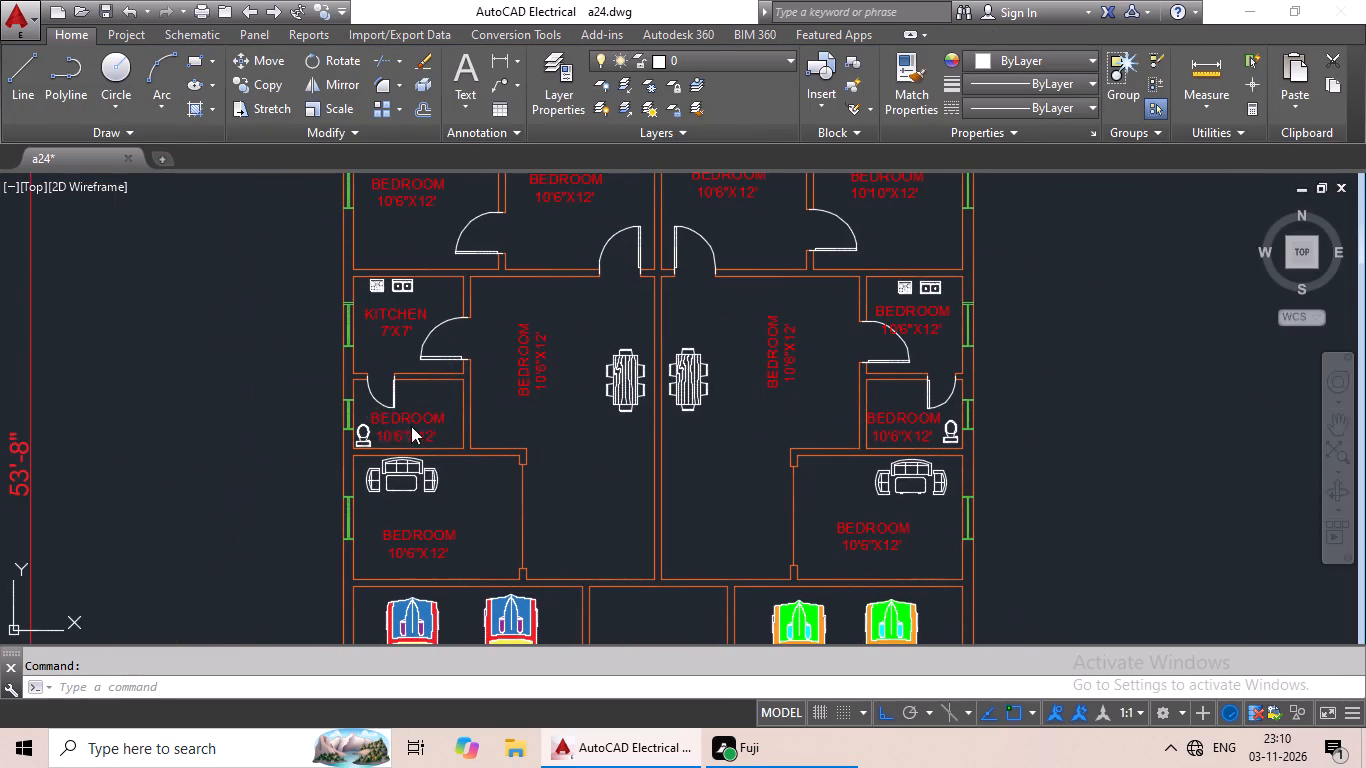
pyautogui.scroll(3, 394, 439)
pyautogui.scroll(-2, 597, 428)
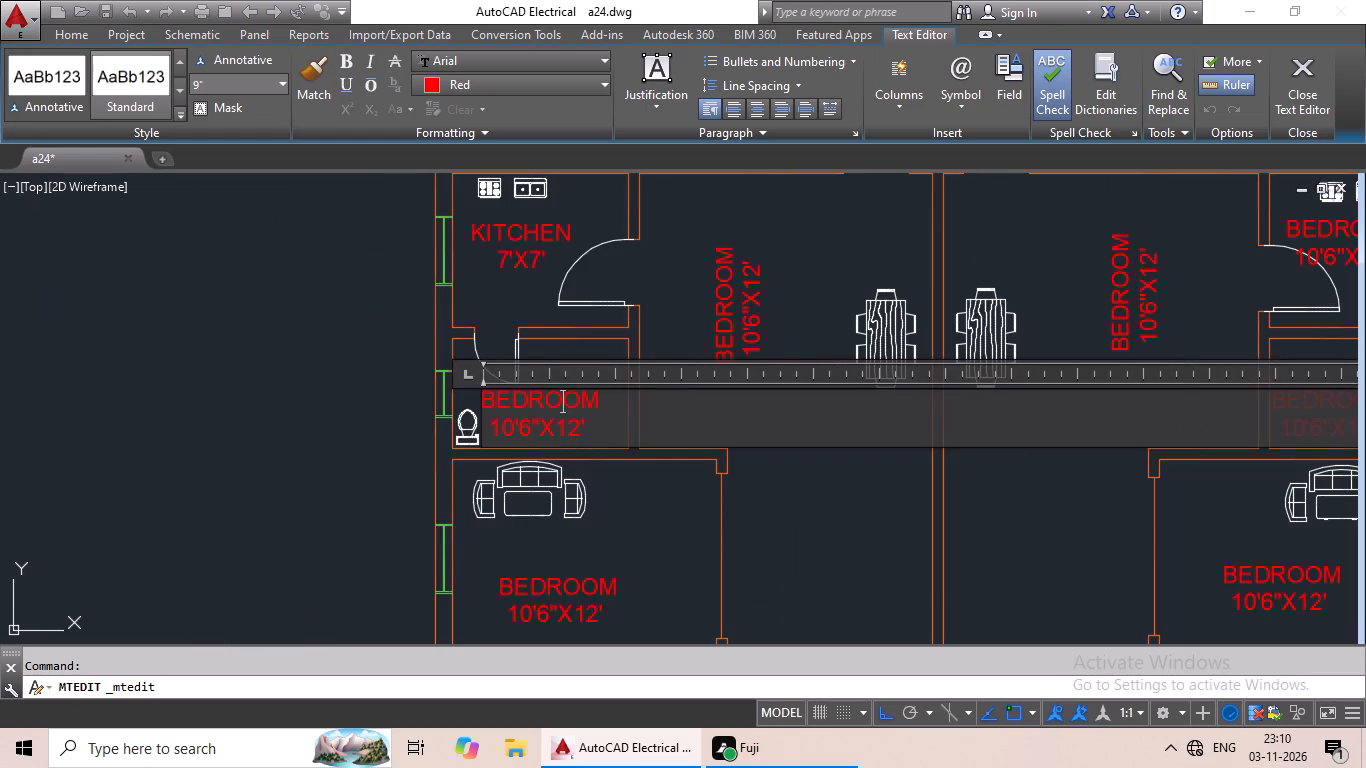
pyautogui.click(857, 529)
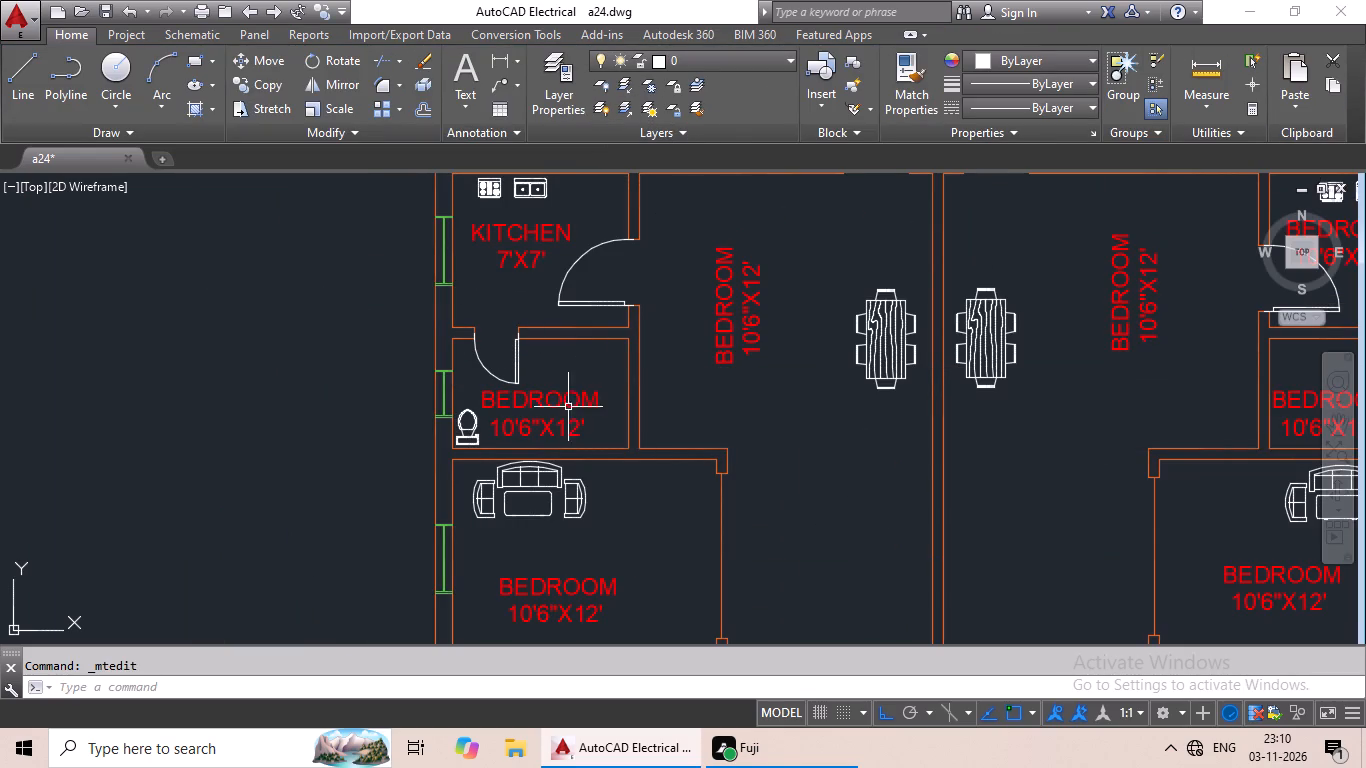
pyautogui.click(546, 424)
pyautogui.doubleClick(546, 424)
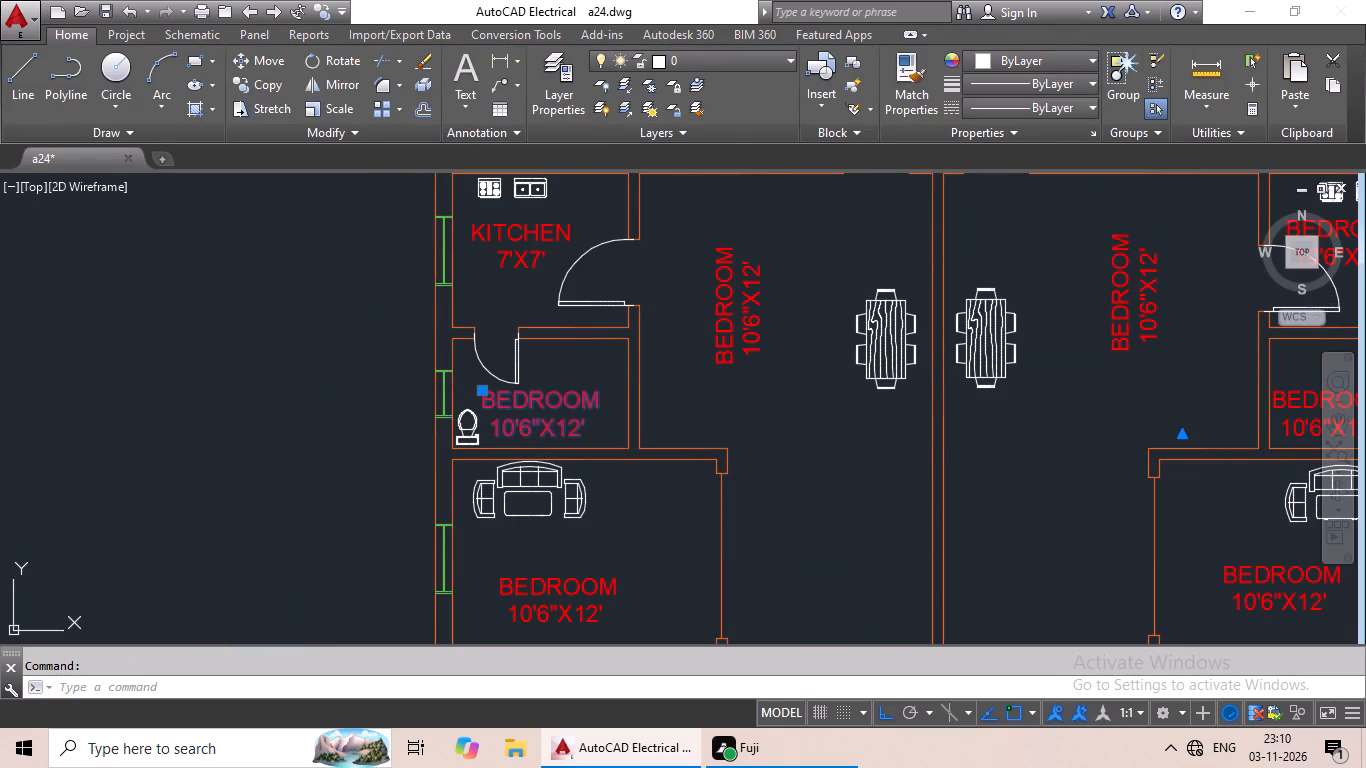
pyautogui.scroll(2, 592, 434)
pyautogui.click(594, 435)
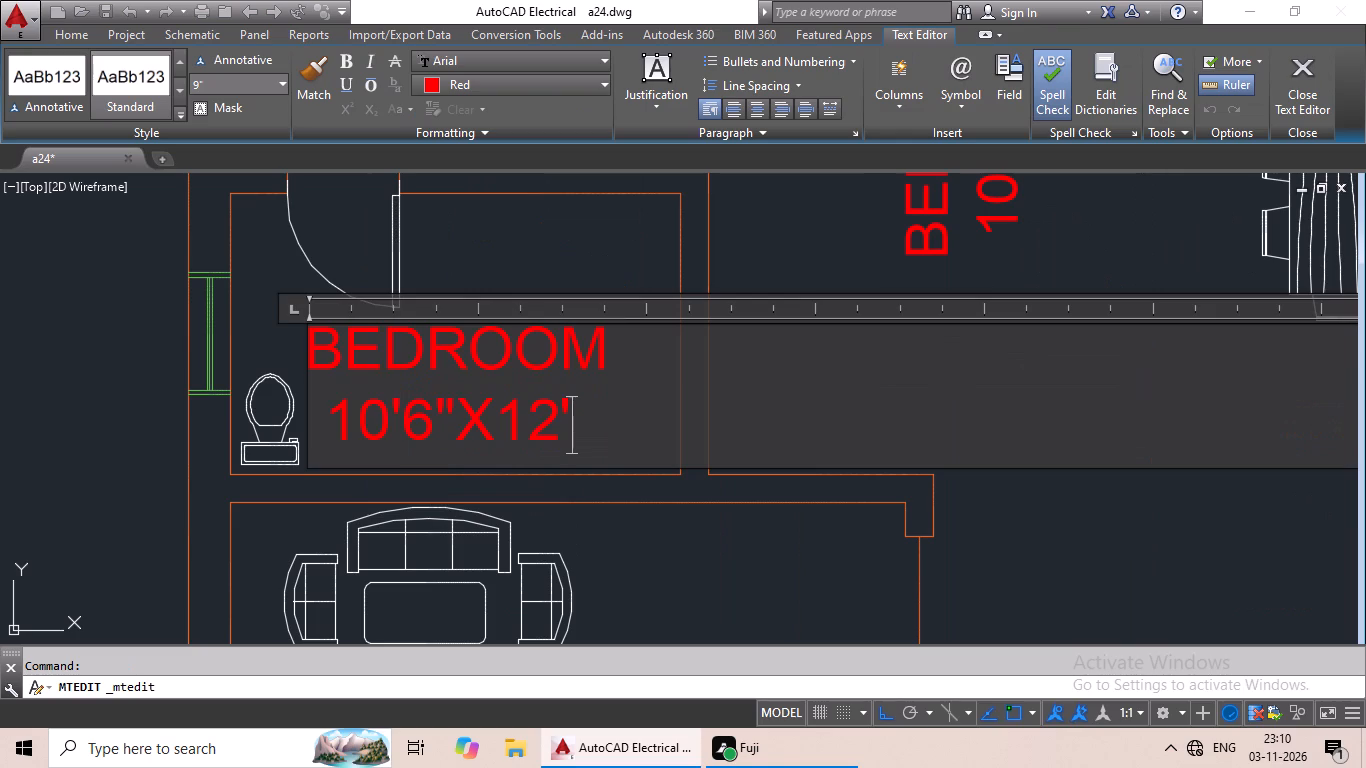
pyautogui.press('BackSpace')
pyautogui.press('BackSpace')
pyautogui.press('BackSpace')
pyautogui.press('BackSpace')
pyautogui.press('BackSpace')
pyautogui.press('BackSpace')
pyautogui.press('BackSpace')
pyautogui.press('BackSpace')
pyautogui.press('BackSpace')
pyautogui.press('BackSpace')
pyautogui.press('BackSpace')
pyautogui.press('BackSpace')
pyautogui.press('BackSpace')
pyautogui.press('BackSpace')
pyautogui.press('BackSpace')
pyautogui.press('BackSpace')
pyautogui.press('BackSpace')
pyautogui.press('BackSpace')
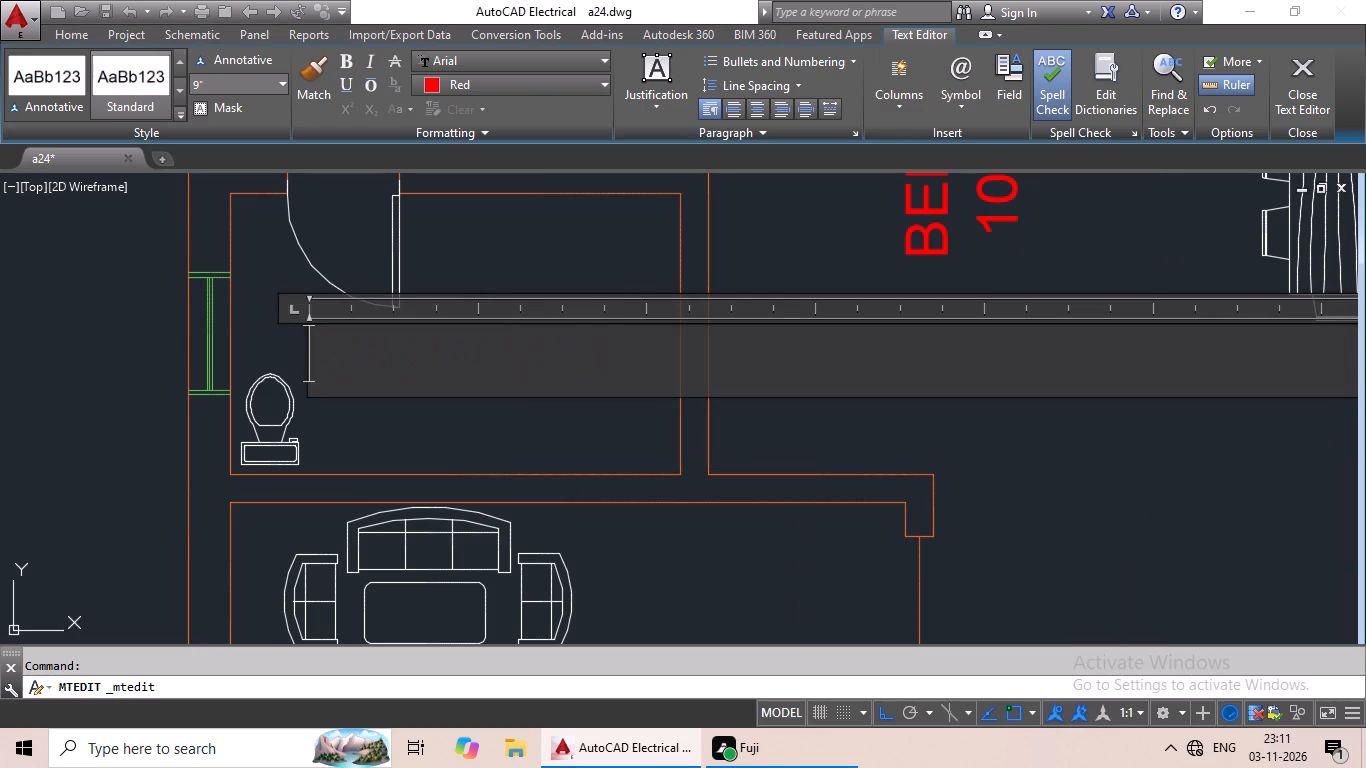
pyautogui.write('TOILET')
pyautogui.press('Return')
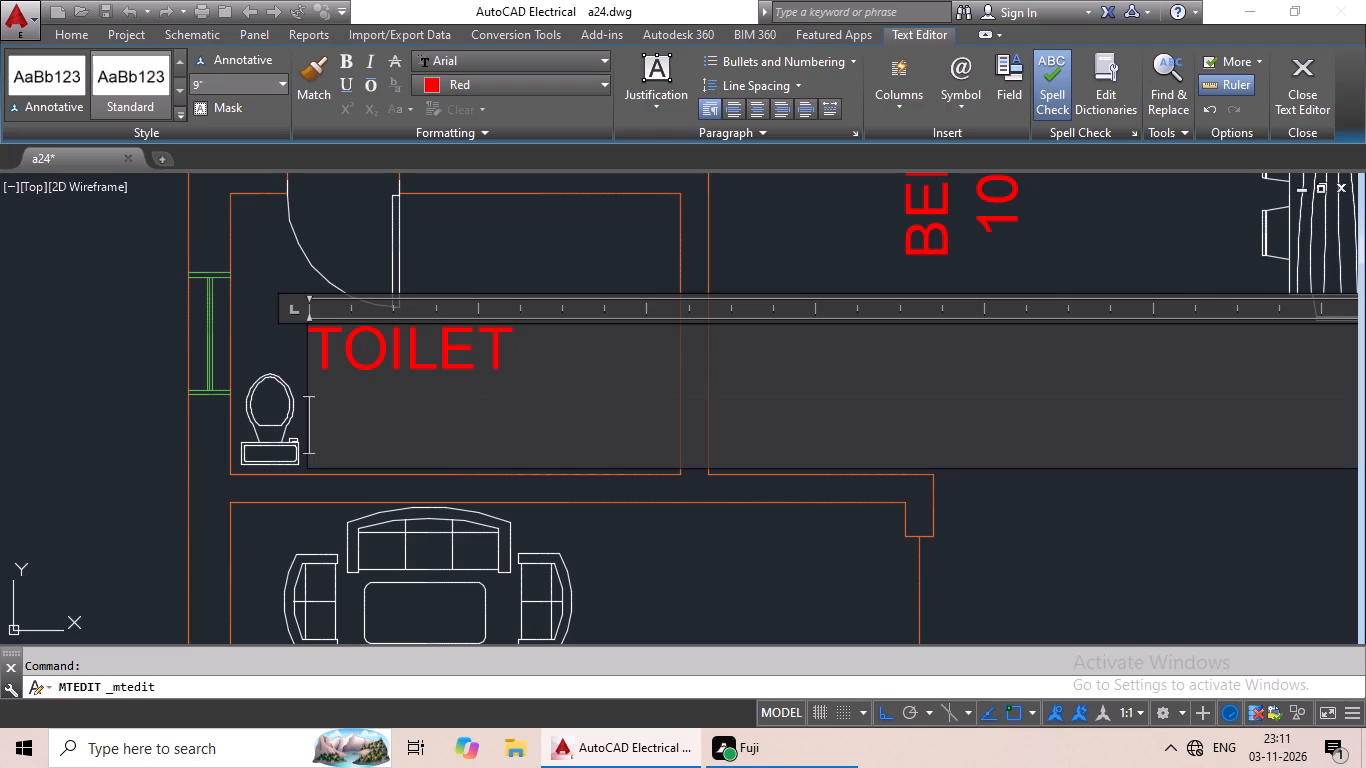
pyautogui.press('7')
pyautogui.press("'")
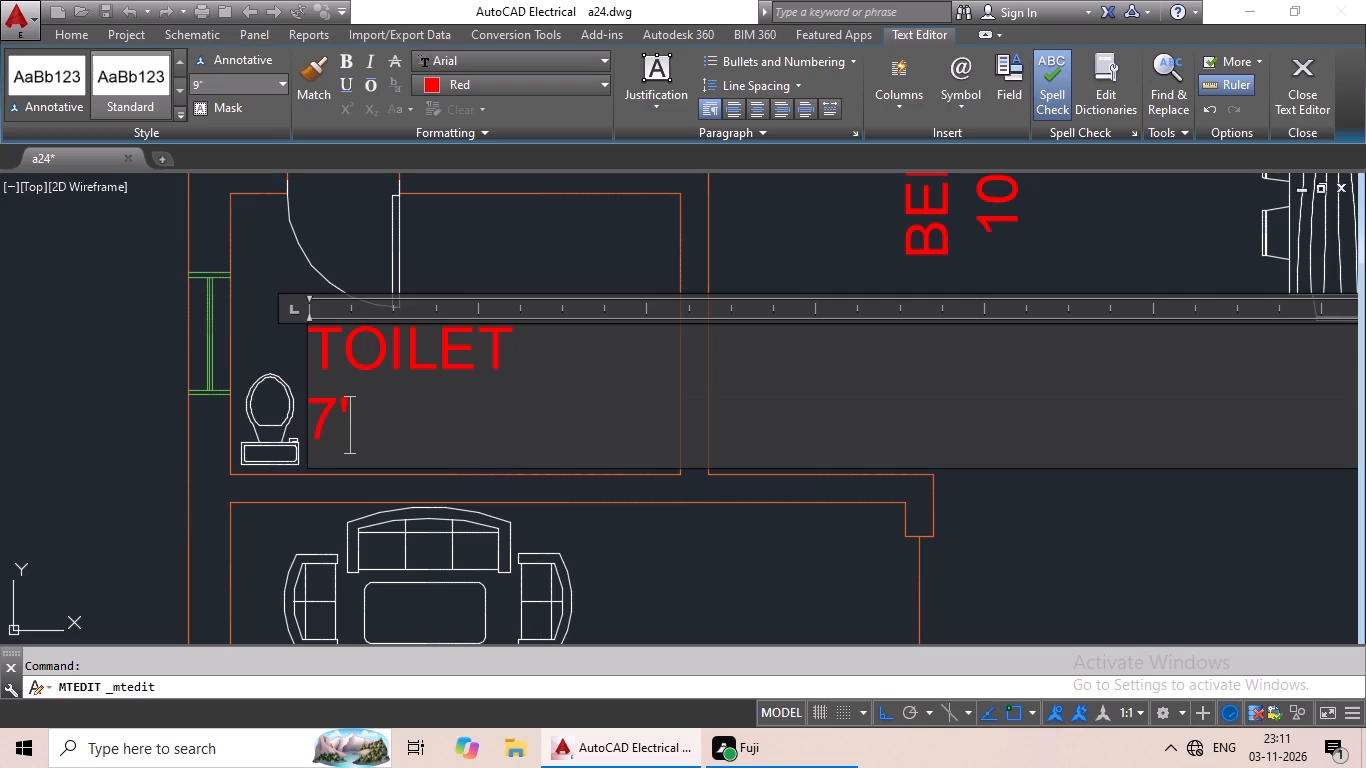
pyautogui.hotkey('shift', 'x')
pyautogui.write("5'")
# Indent the 7'X5' line of the toilet label by two spaces to centre it, and finish editing.
pyautogui.click(316, 417)
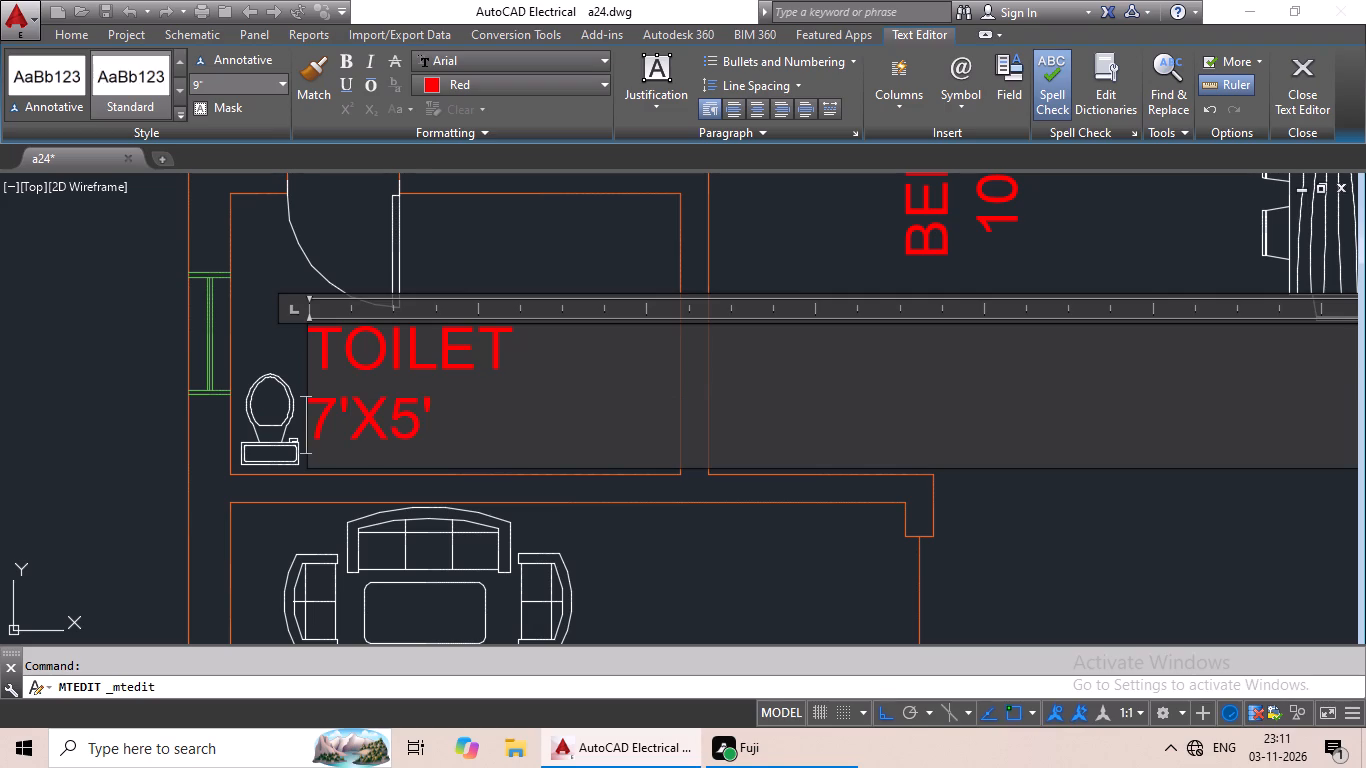
pyautogui.press('space')
pyautogui.press('space')
pyautogui.click(535, 227)
pyautogui.scroll(-4, 563, 277)
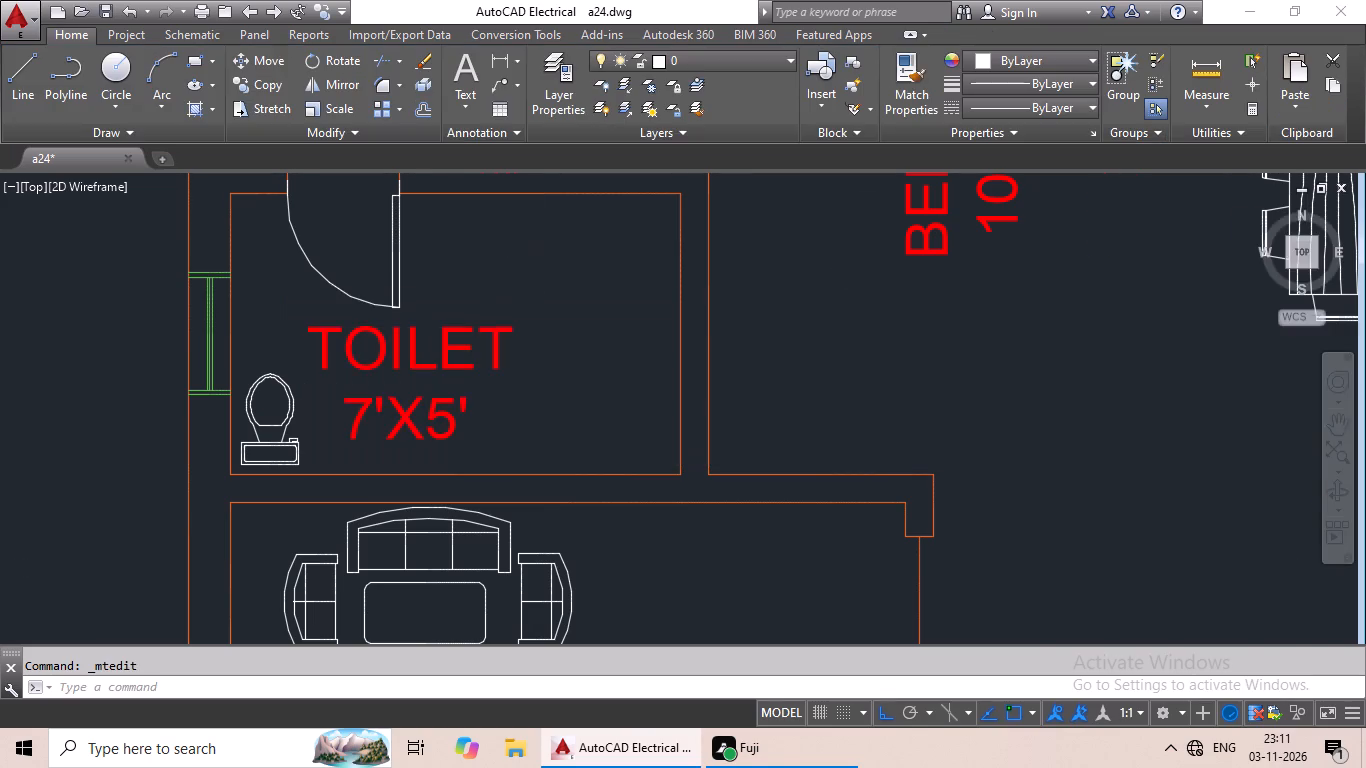
# Measure the west apartment's dining area width along its north wall with a temporary linear dimension.
pyautogui.moveTo(734, 365); pyautogui.dragTo(489, 478, button='middle')
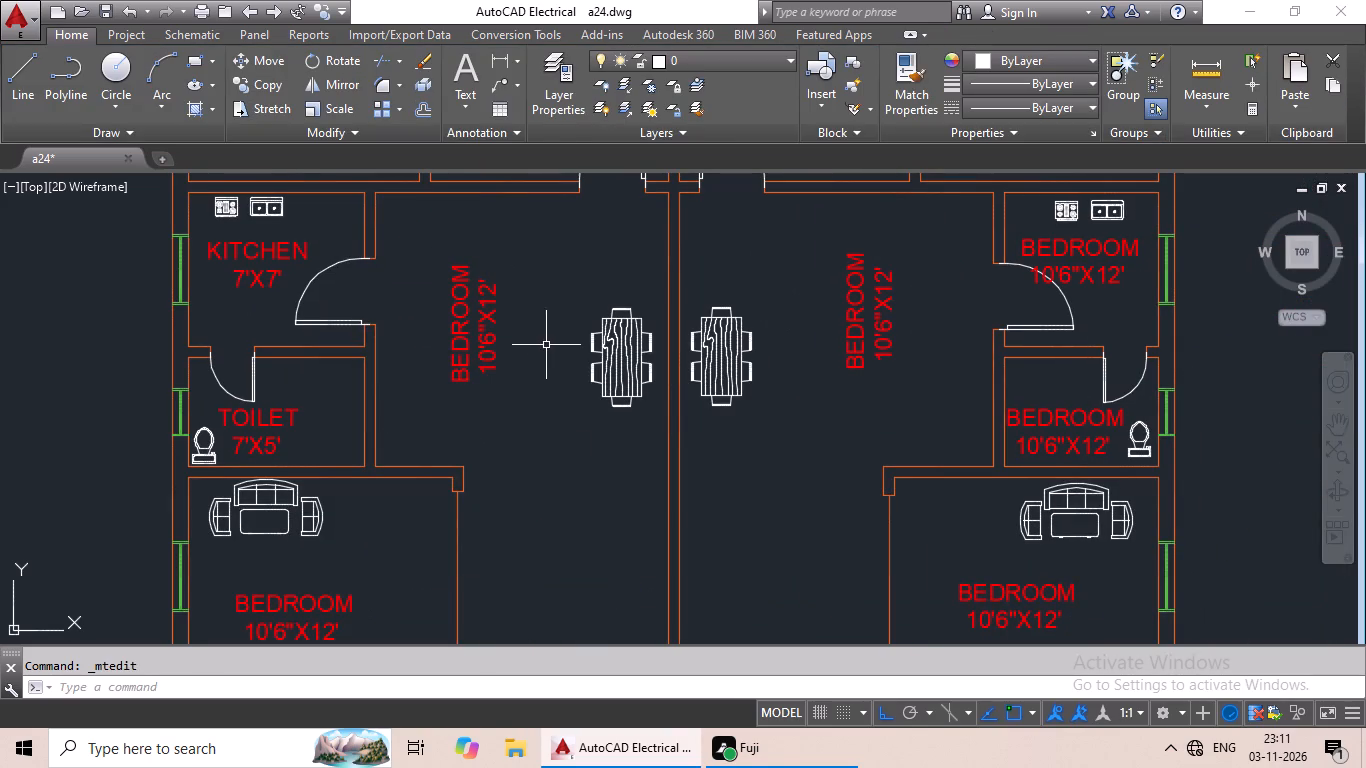
pyautogui.moveTo(548, 346); pyautogui.dragTo(508, 479, button='middle')
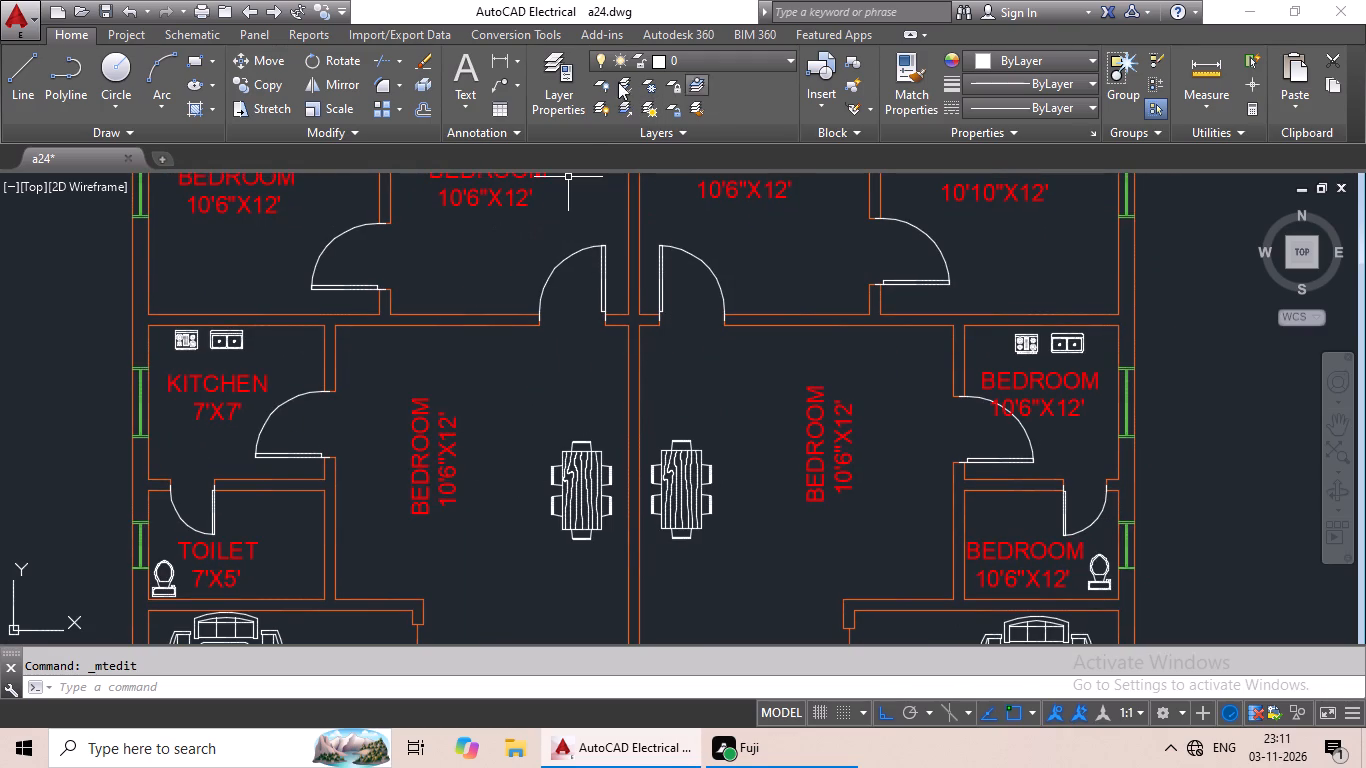
pyautogui.click(499, 60)
pyautogui.click(340, 330)
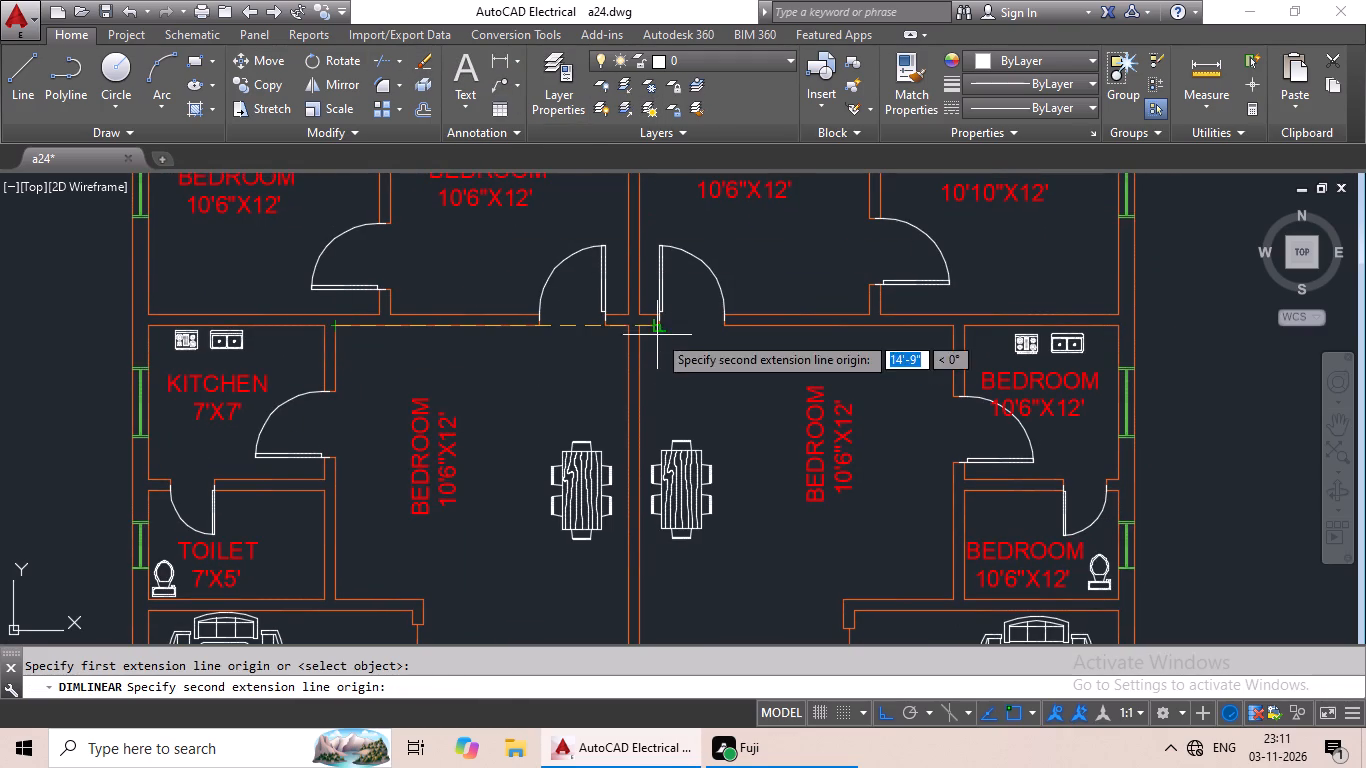
pyautogui.click(631, 328)
pyautogui.scroll(1, 614, 387)
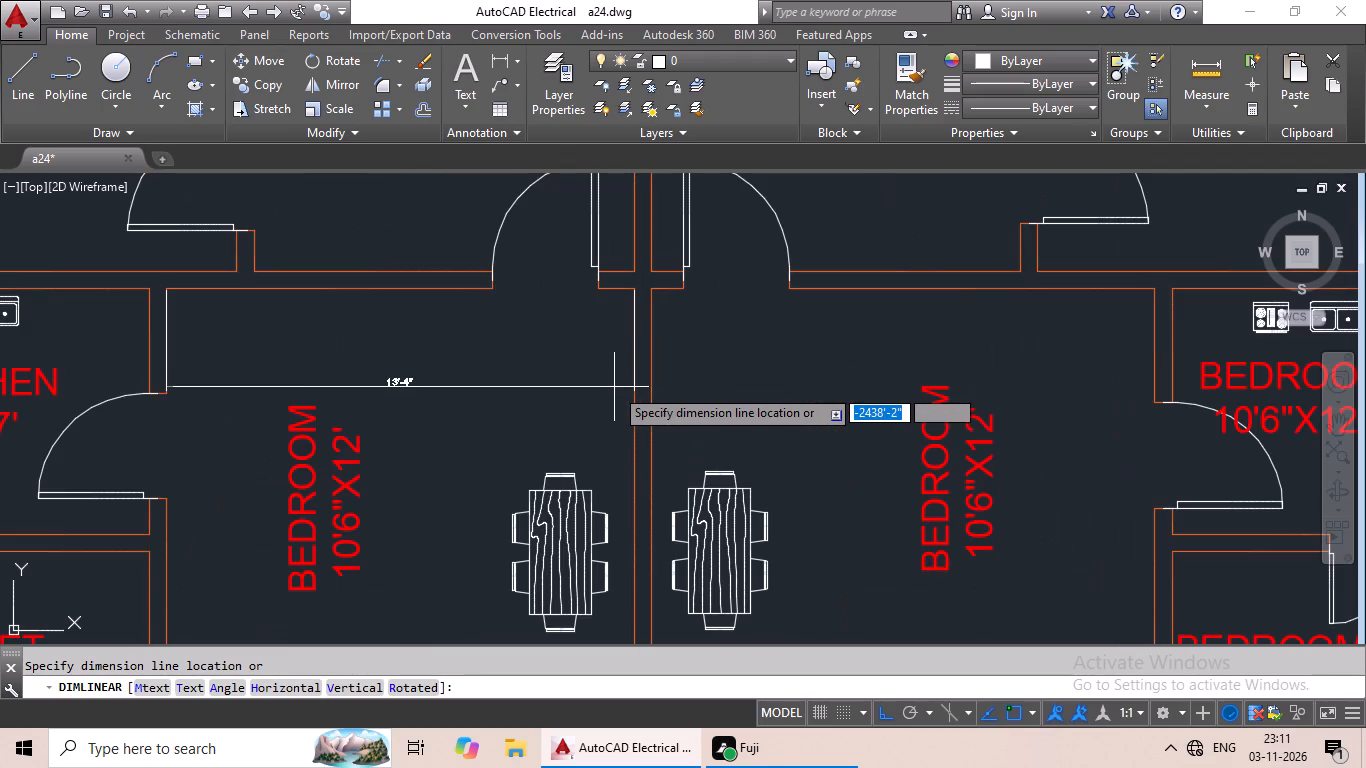
pyautogui.press('Escape')
# Measure the west apartment's dining area length along the central party wall with a temporary linear dimension.
pyautogui.scroll(-3, 614, 387)
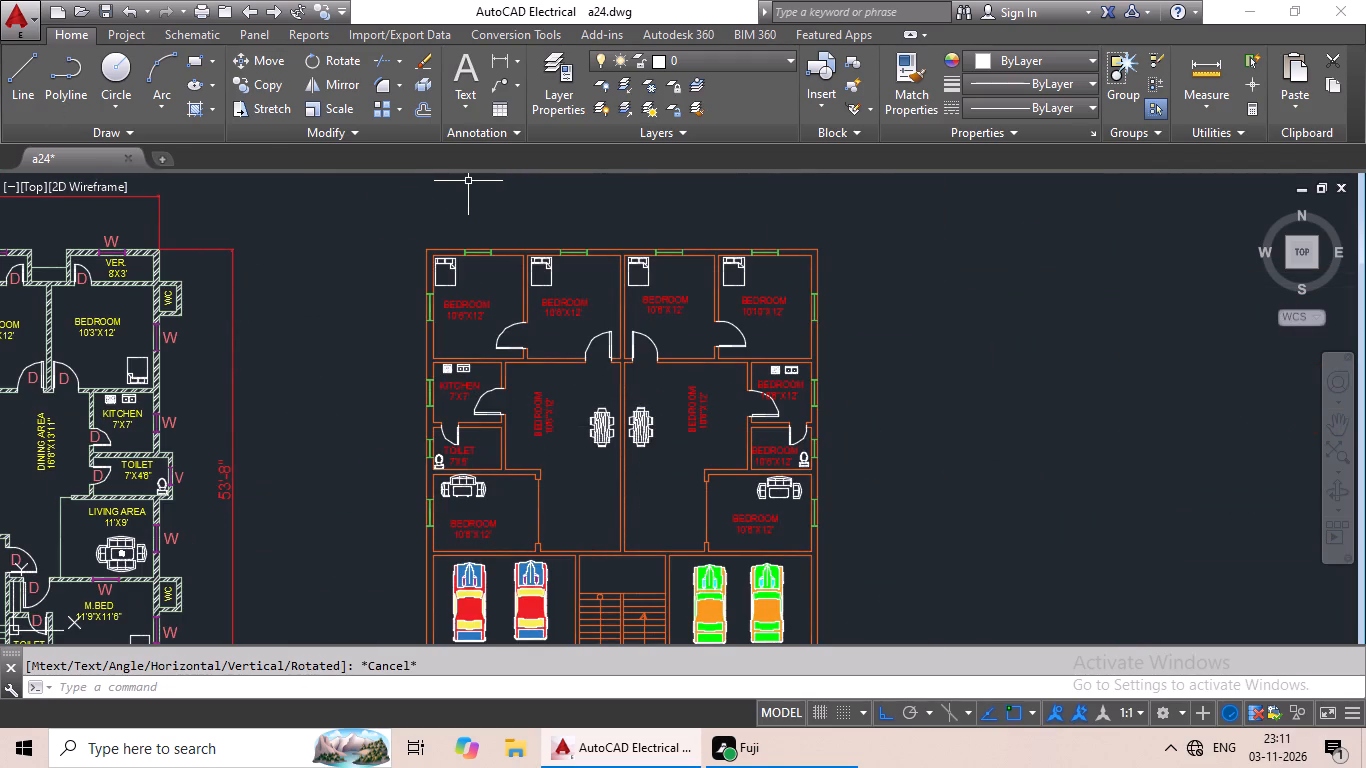
pyautogui.click(498, 52)
pyautogui.scroll(2, 617, 543)
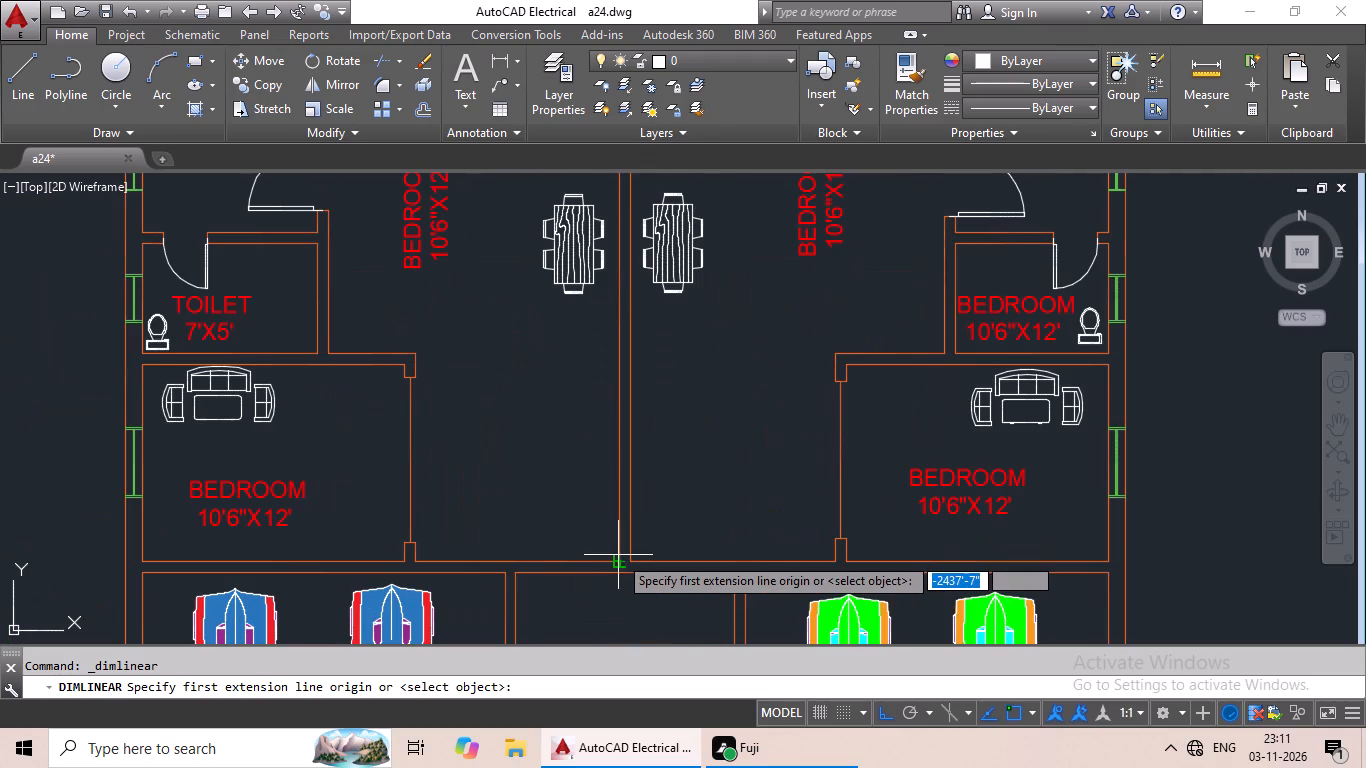
pyautogui.click(618, 562)
pyautogui.moveTo(663, 226); pyautogui.dragTo(644, 440, button='middle')
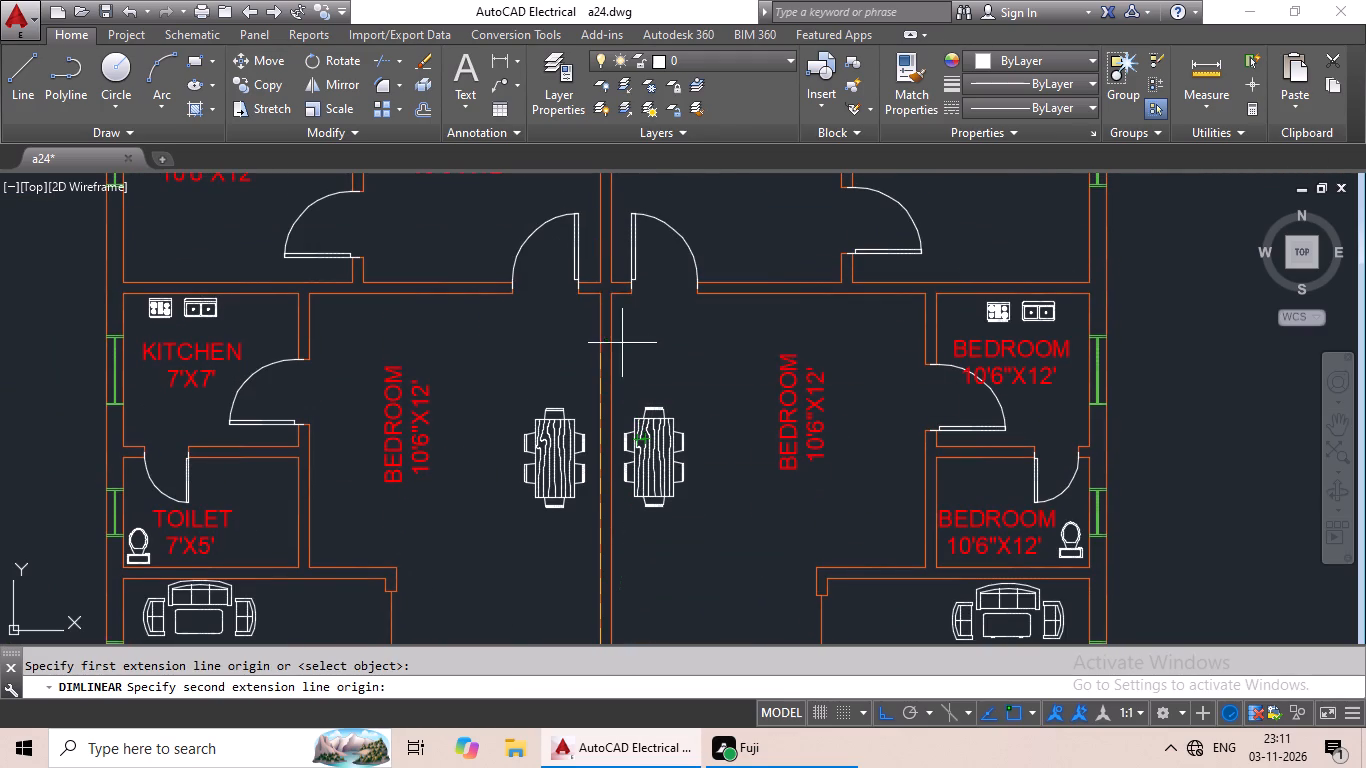
pyautogui.click(604, 289)
pyautogui.scroll(1, 550, 283)
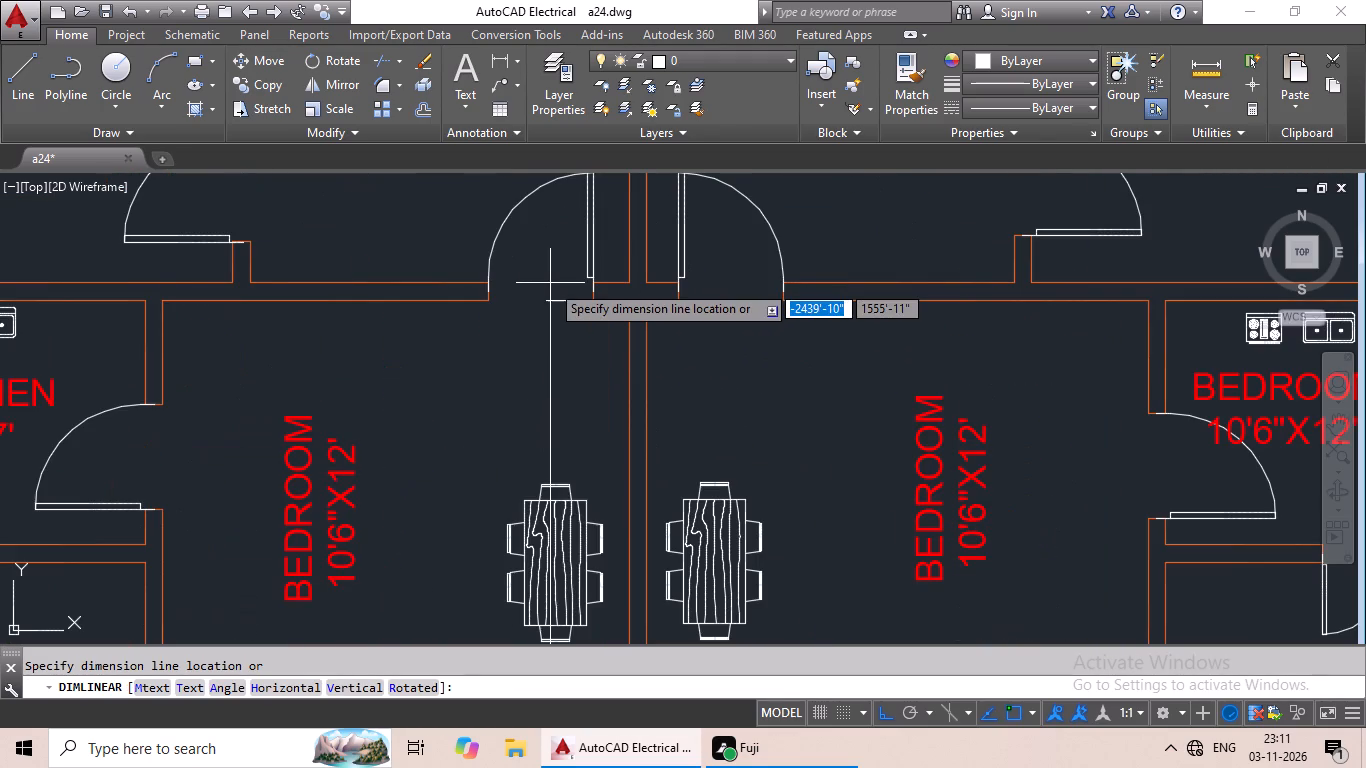
pyautogui.moveTo(549, 283); pyautogui.dragTo(548, 126, button='middle')
pyautogui.scroll(-2, 537, 158)
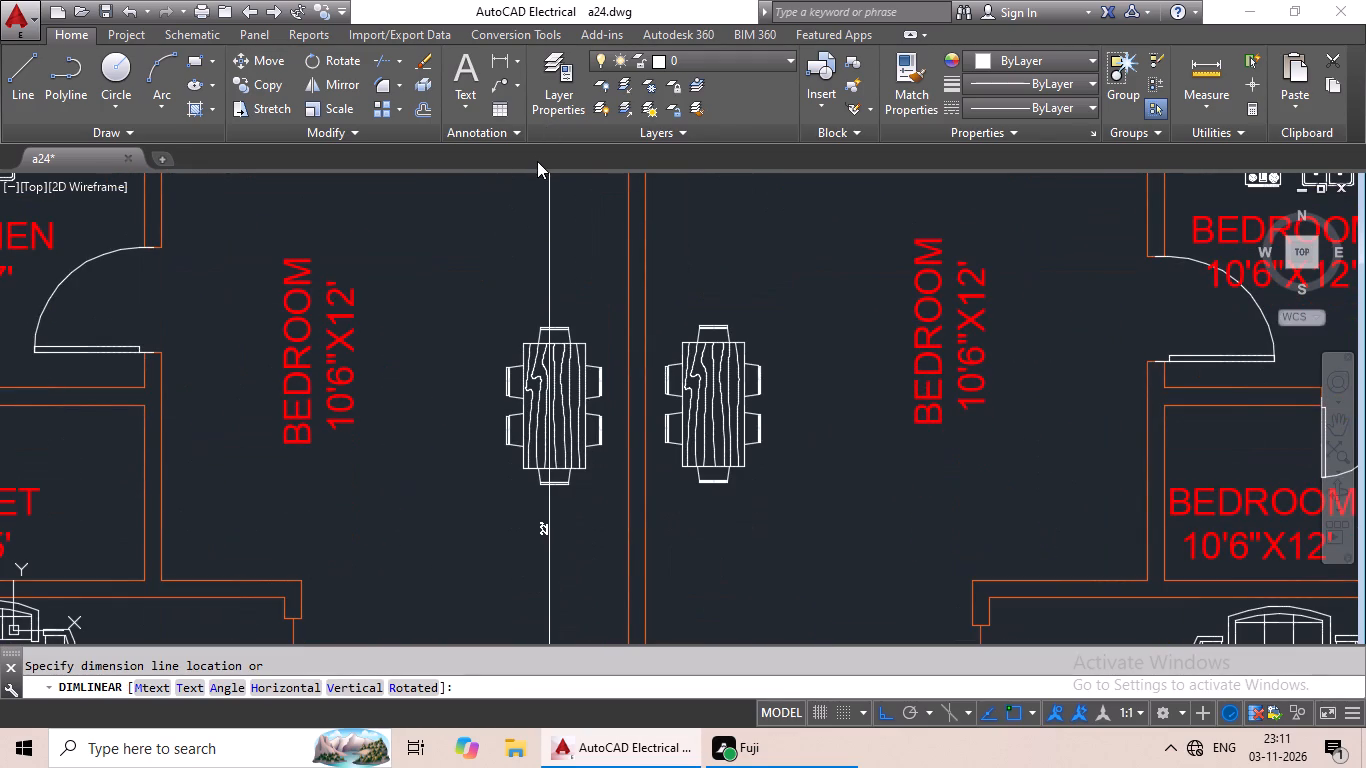
pyautogui.press('Escape')
# Examine the dining area label on the neighbouring reference plan for its wording and size format.
pyautogui.scroll(-3, 572, 215)
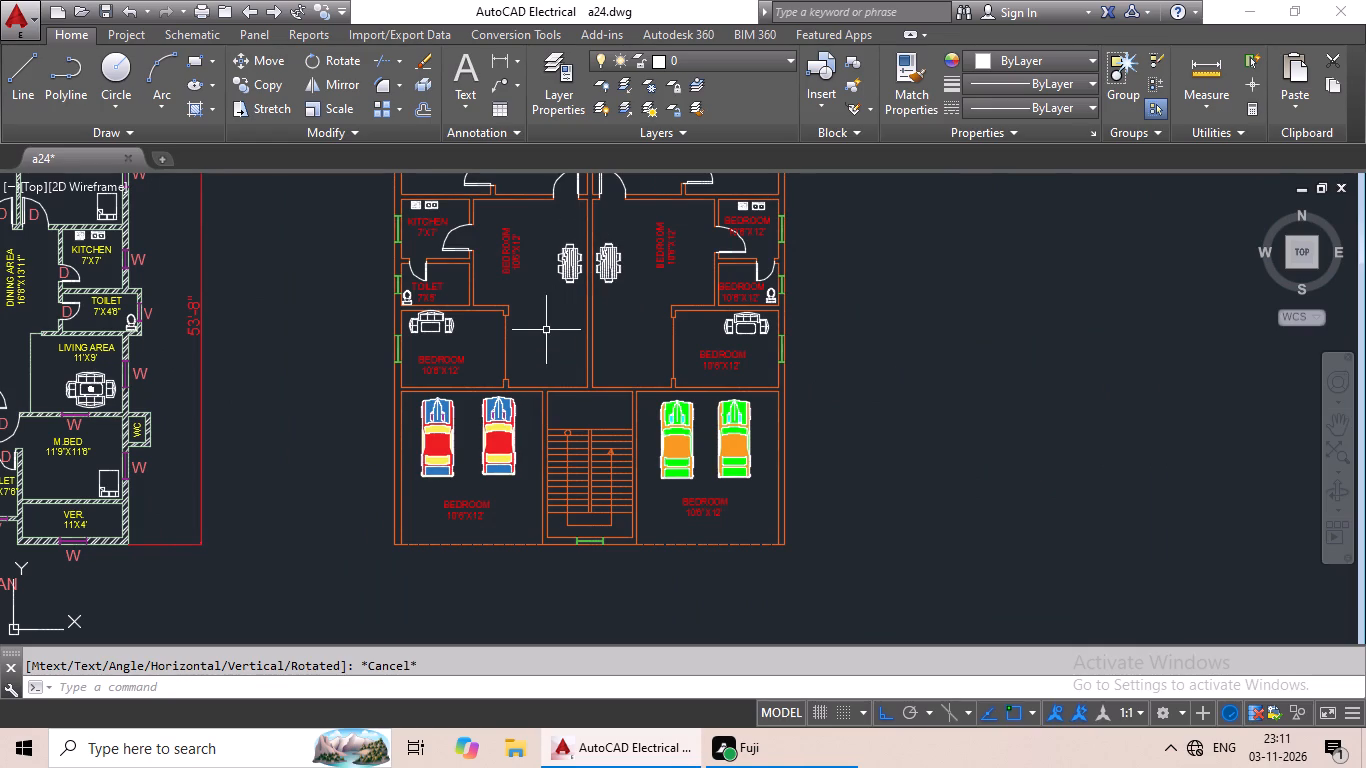
pyautogui.moveTo(531, 353); pyautogui.dragTo(600, 490, button='middle')
pyautogui.middleClick(600, 490)
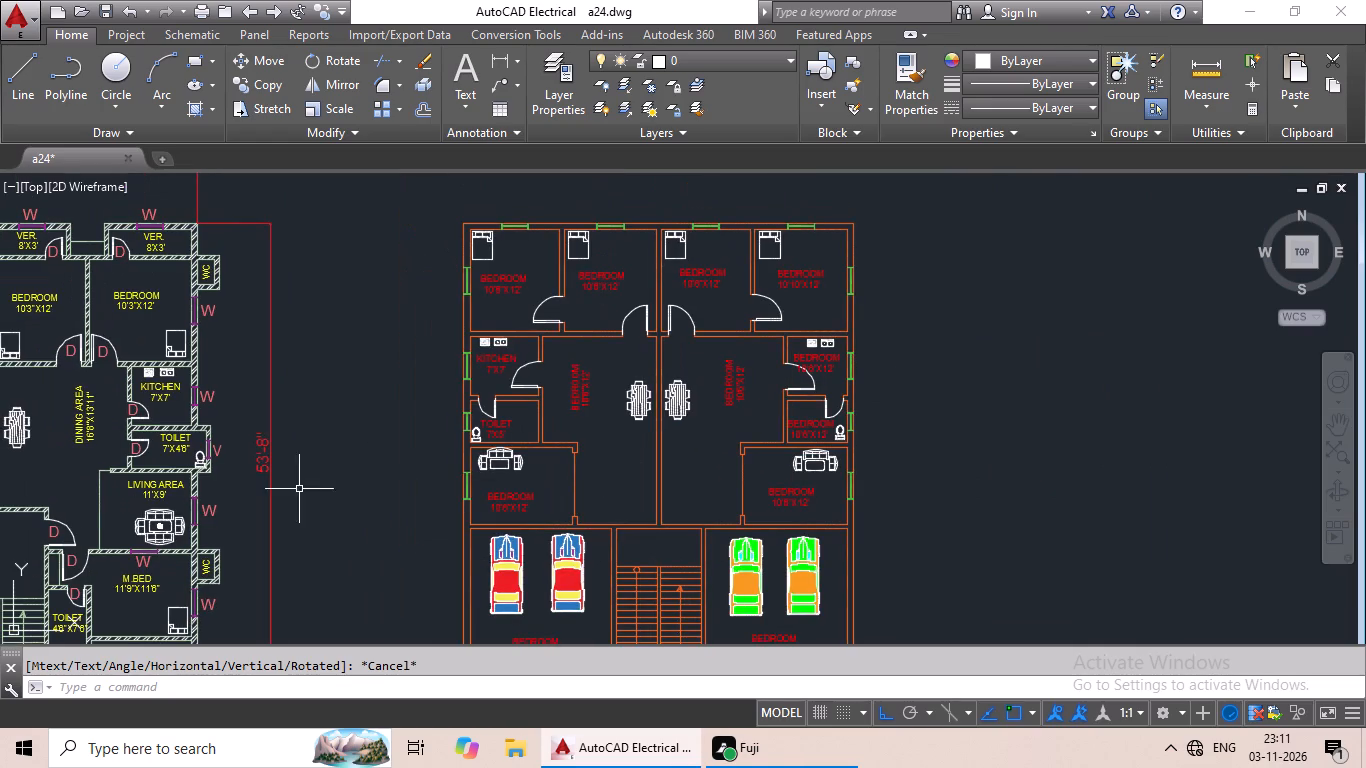
pyautogui.moveTo(298, 489); pyautogui.dragTo(555, 515, button='middle')
pyautogui.scroll(2, 379, 480)
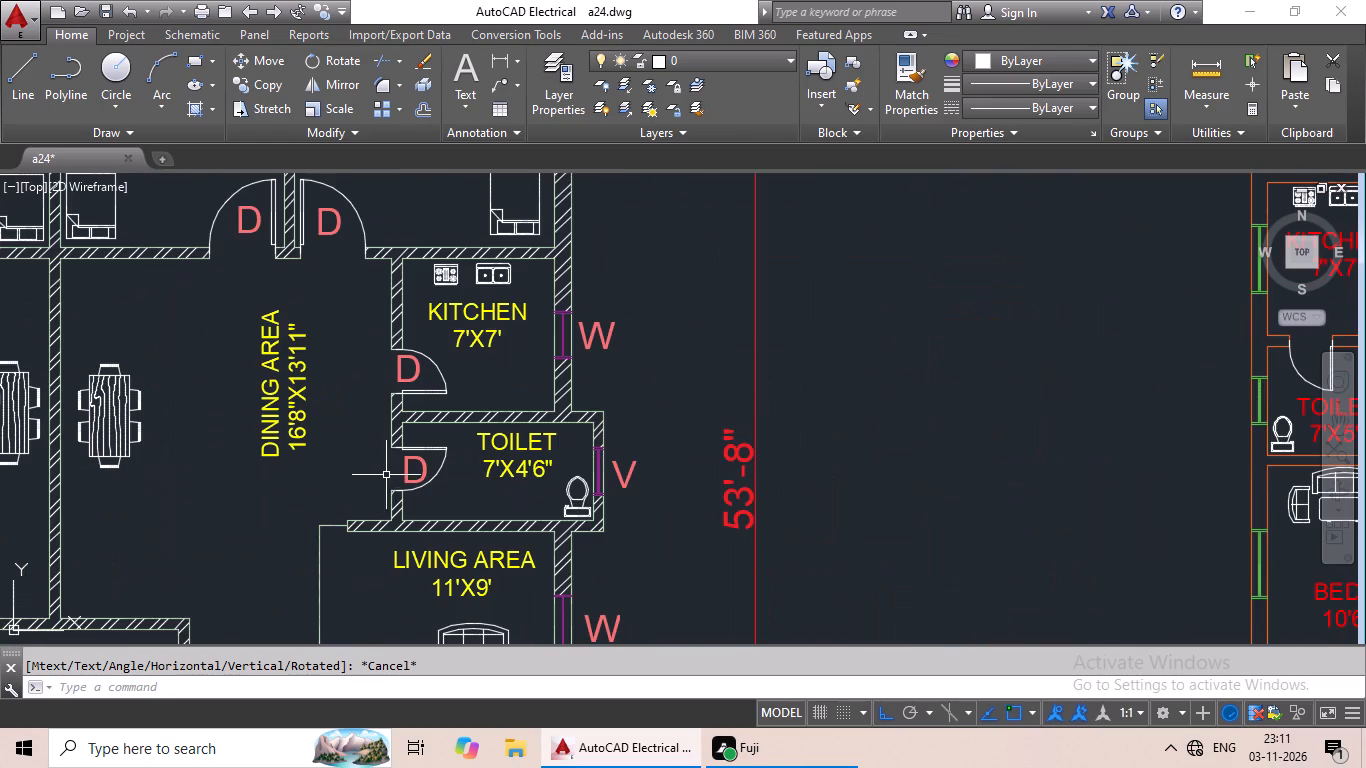
pyautogui.scroll(-3, 391, 471)
pyautogui.moveTo(563, 474); pyautogui.dragTo(389, 502, button='middle')
pyautogui.moveTo(679, 509); pyautogui.dragTo(594, 561, button='middle')
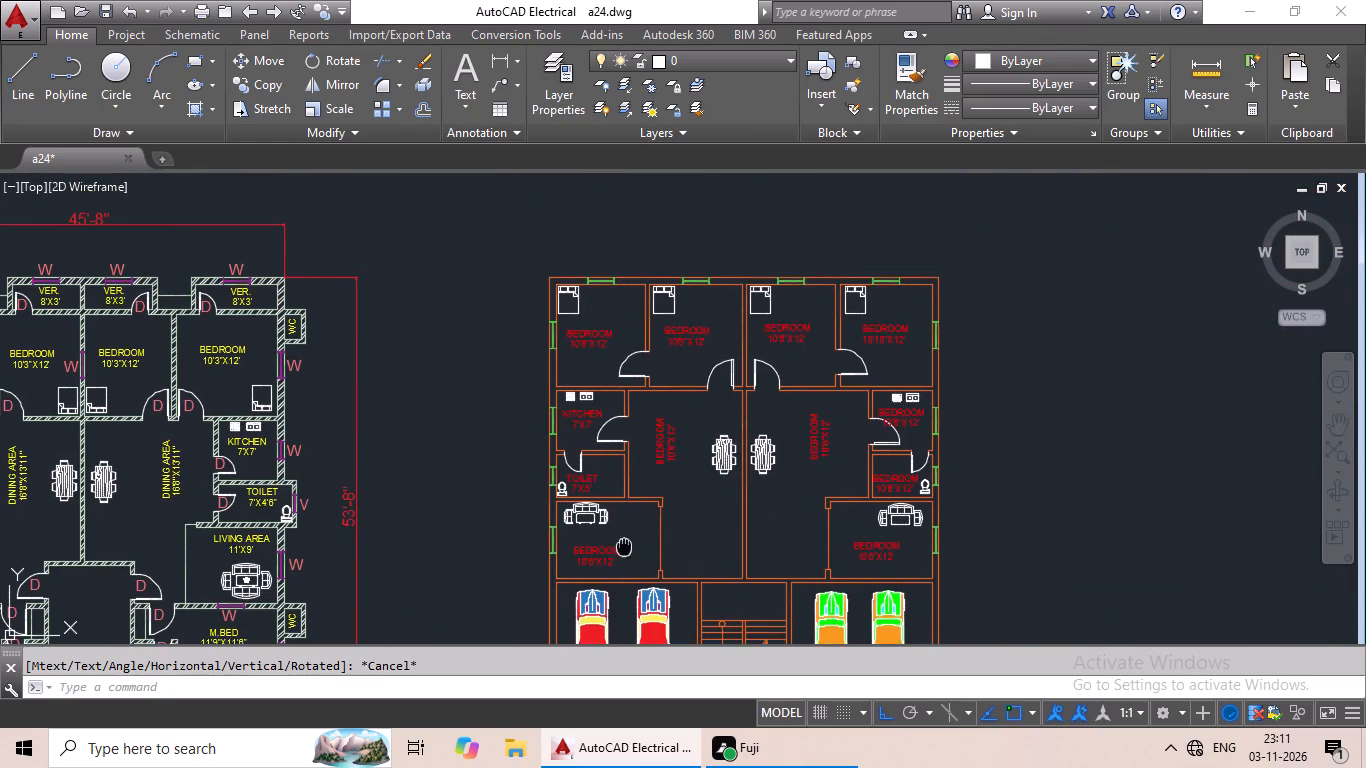
pyautogui.moveTo(594, 561); pyautogui.dragTo(551, 578, button='middle')
pyautogui.press('Escape')
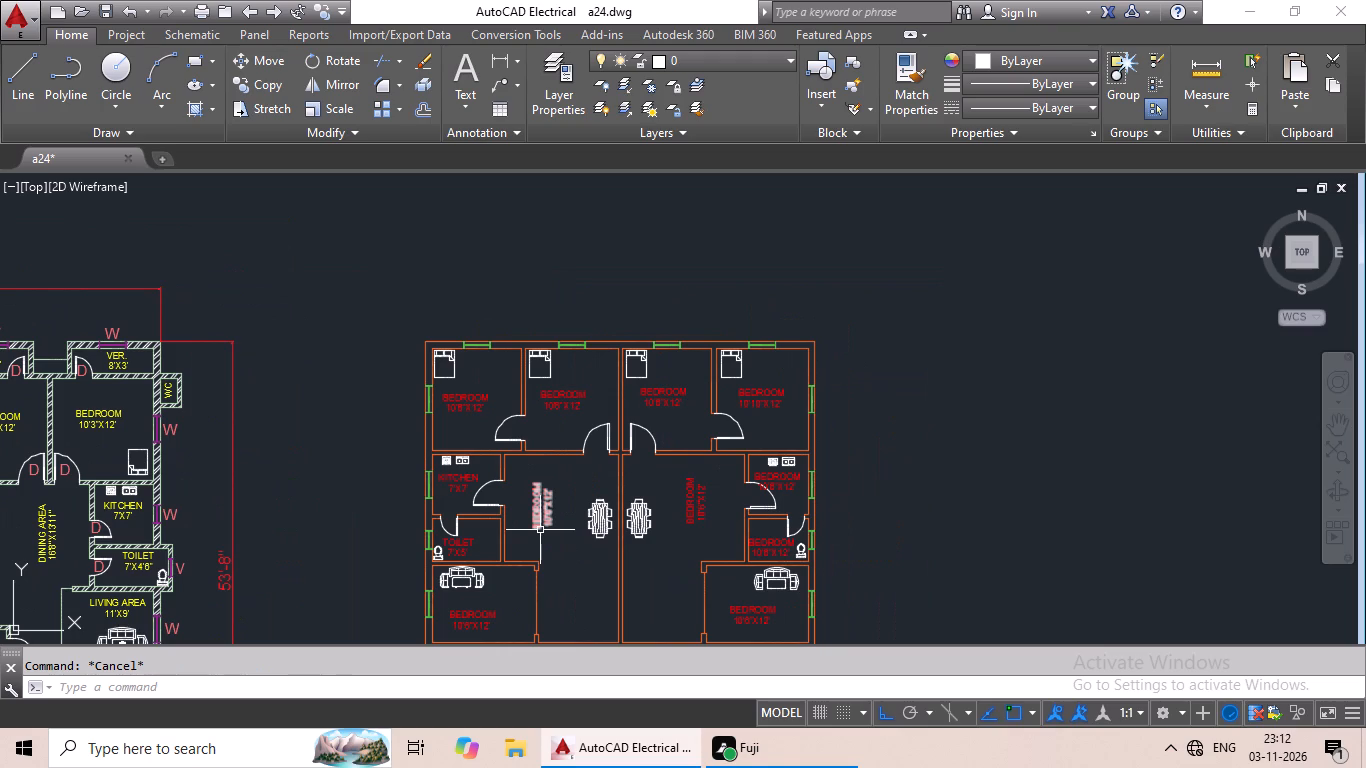
pyautogui.press('Escape')
pyautogui.press('Escape')
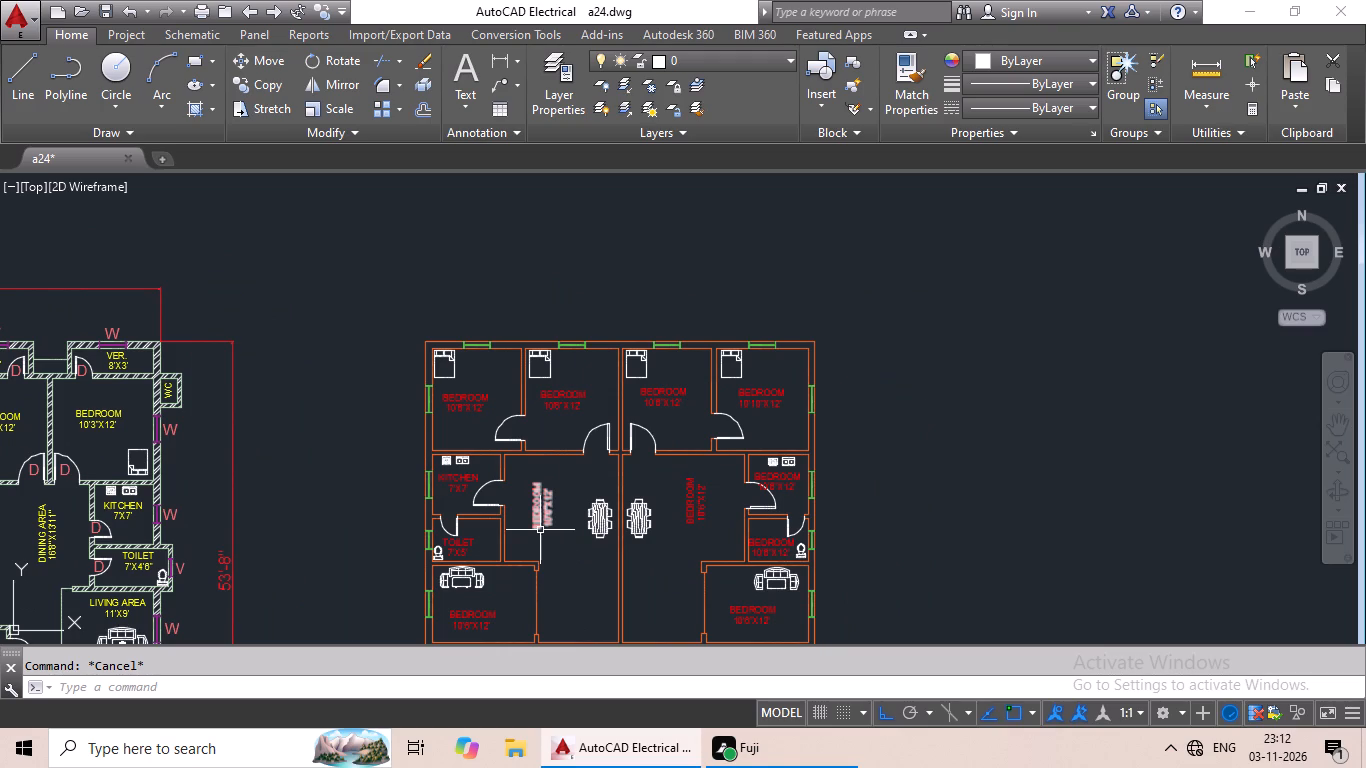
# Replace the rotated BEDROOM label in the west apartment's dining area with DINING AREA and 17'X12' on two lines.
pyautogui.doubleClick(546, 523)
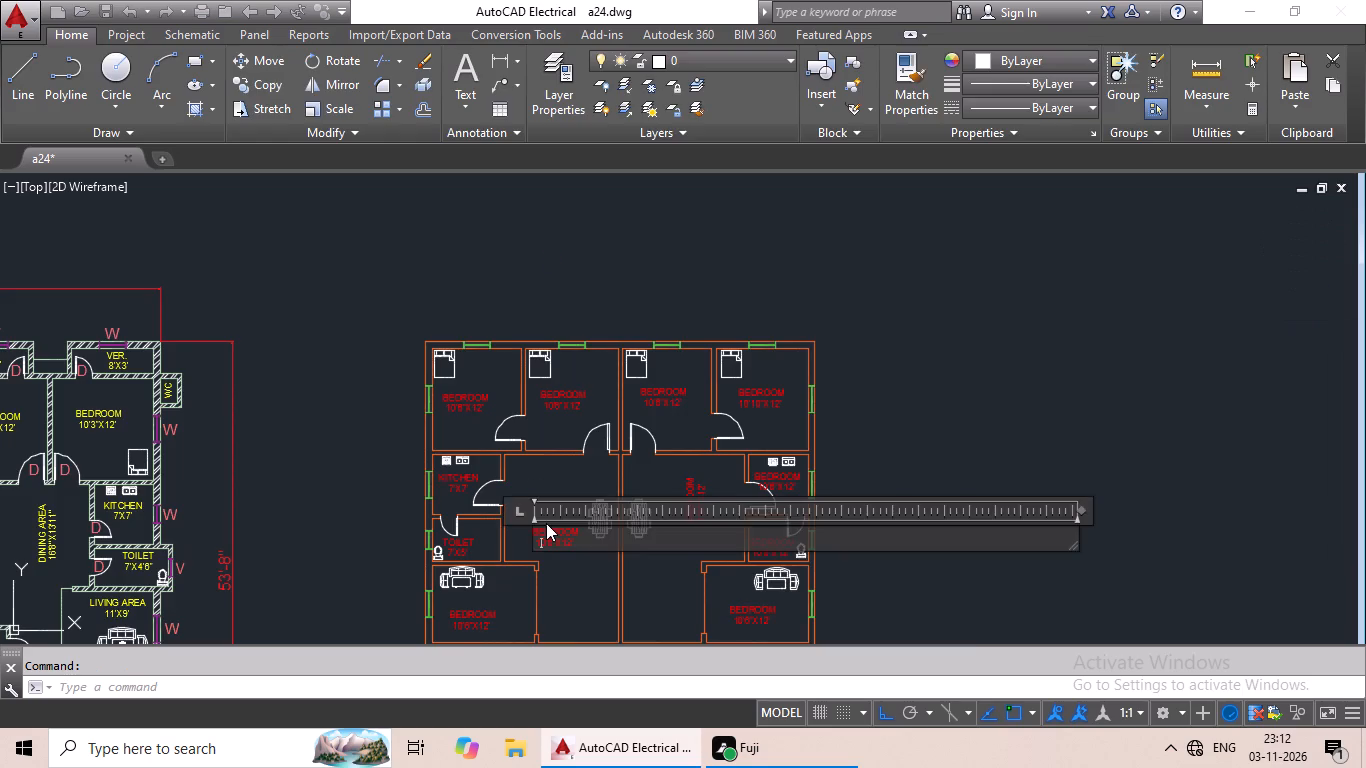
pyautogui.scroll(4, 546, 523)
pyautogui.click(669, 548)
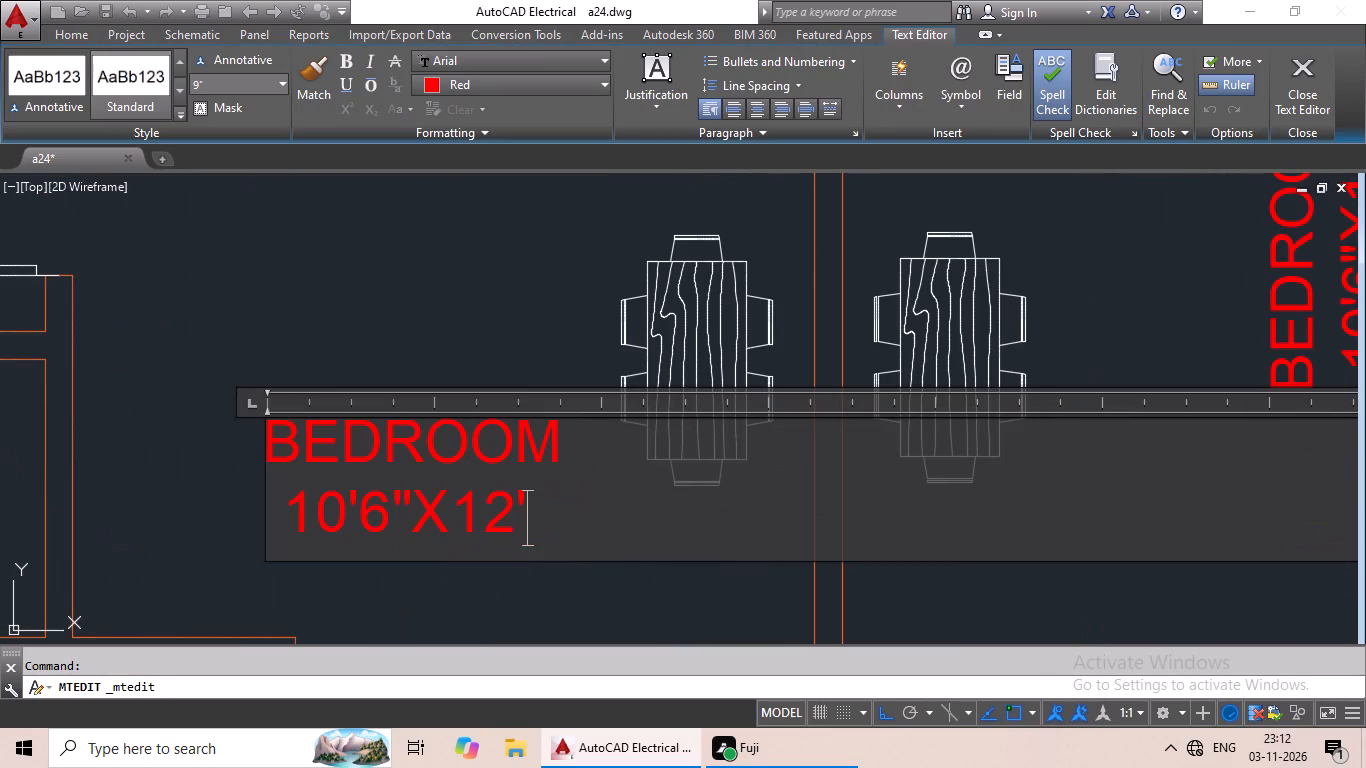
pyautogui.press('BackSpace')
pyautogui.press('BackSpace')
pyautogui.press('BackSpace')
pyautogui.press('BackSpace')
pyautogui.press('BackSpace')
pyautogui.press('BackSpace')
pyautogui.press('BackSpace')
pyautogui.press('BackSpace')
pyautogui.press('BackSpace')
pyautogui.press('BackSpace')
pyautogui.press('BackSpace')
pyautogui.press('BackSpace')
pyautogui.press('BackSpace')
pyautogui.press('BackSpace')
pyautogui.press('BackSpace')
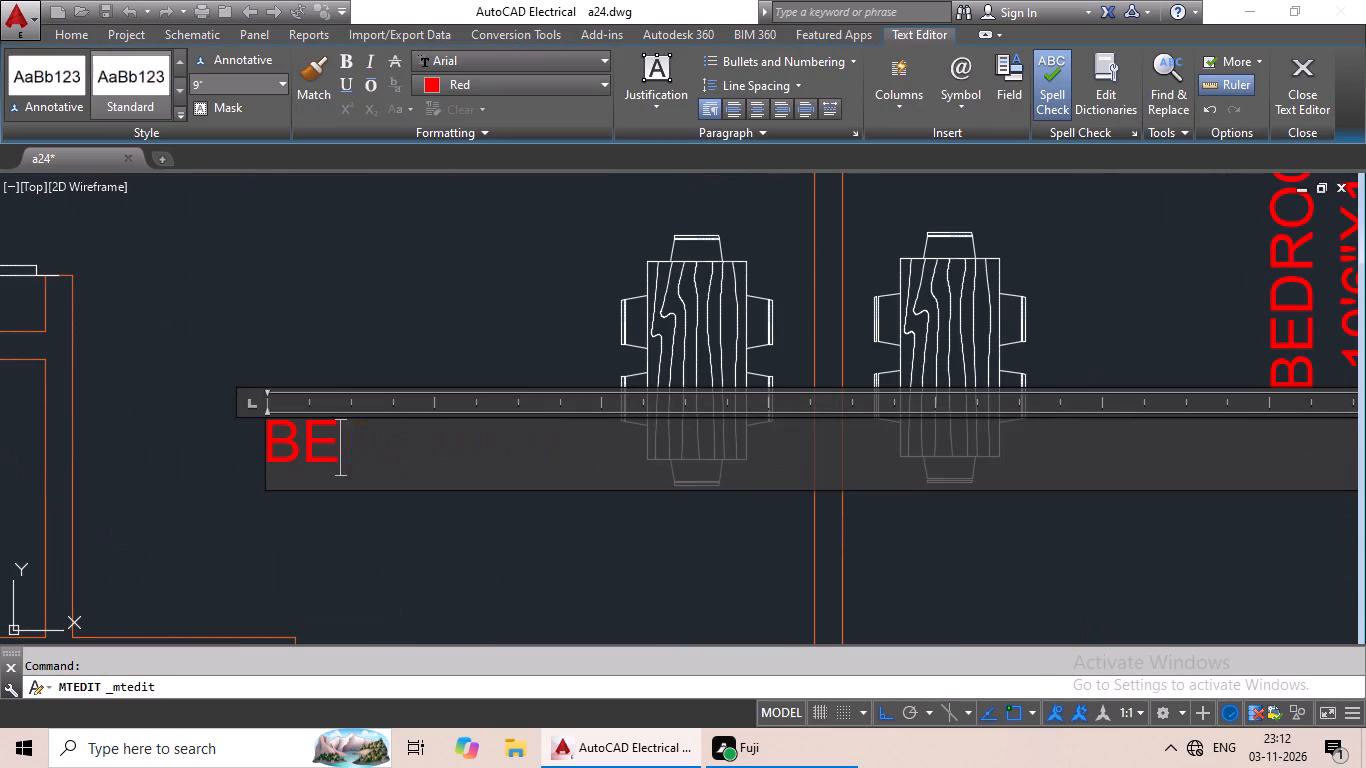
pyautogui.press('BackSpace')
pyautogui.press('BackSpace')
pyautogui.press('BackSpace')
pyautogui.press('BackSpace')
pyautogui.scroll(-3, 669, 550)
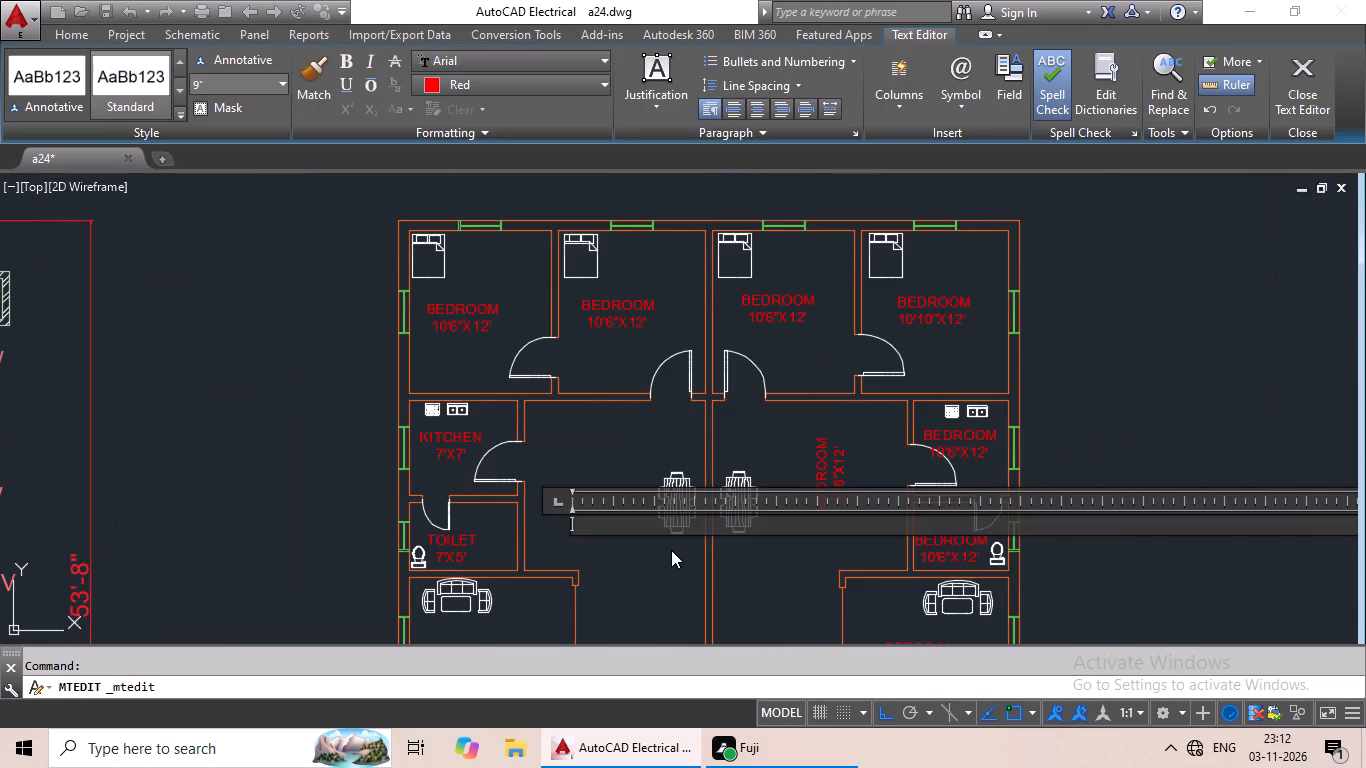
pyautogui.scroll(-1, 671, 550)
pyautogui.scroll(3, 671, 550)
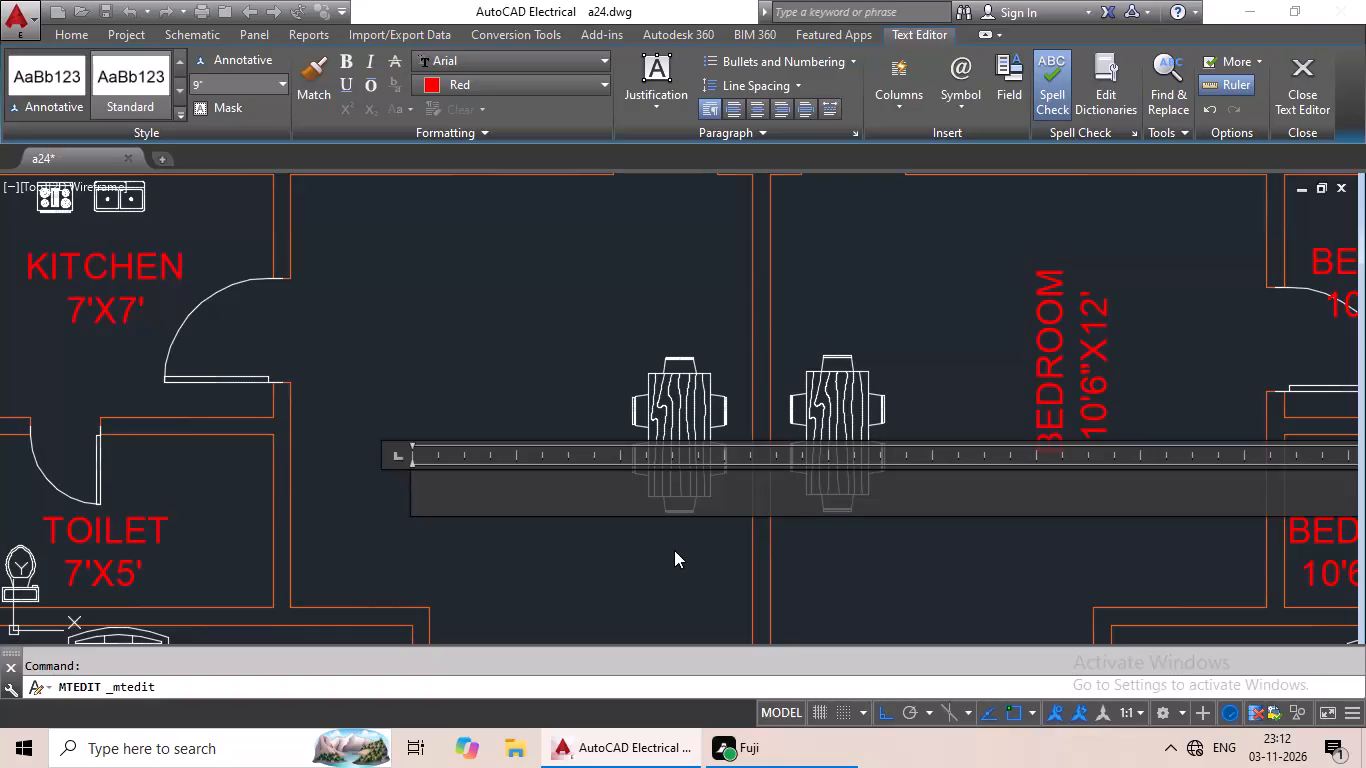
pyautogui.write('DINING')
pyautogui.press('space')
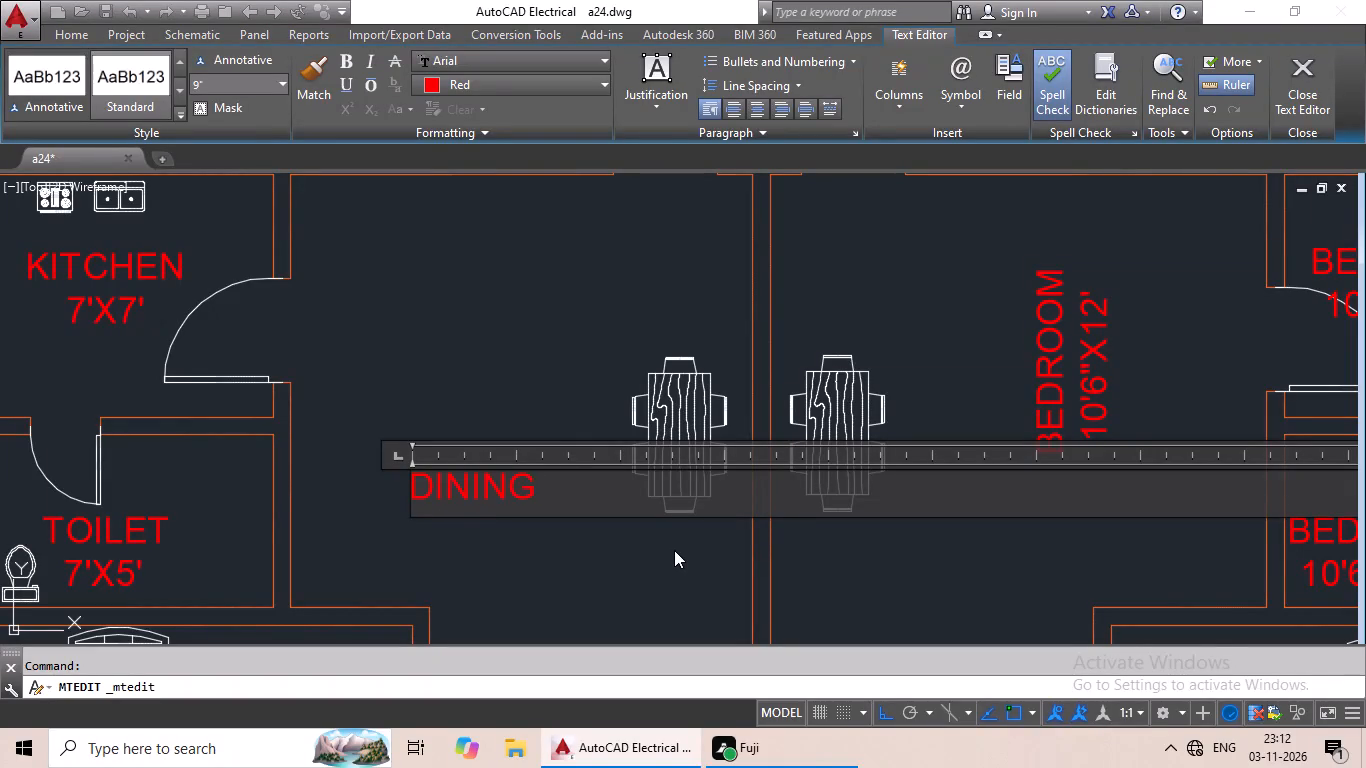
pyautogui.write('AREA')
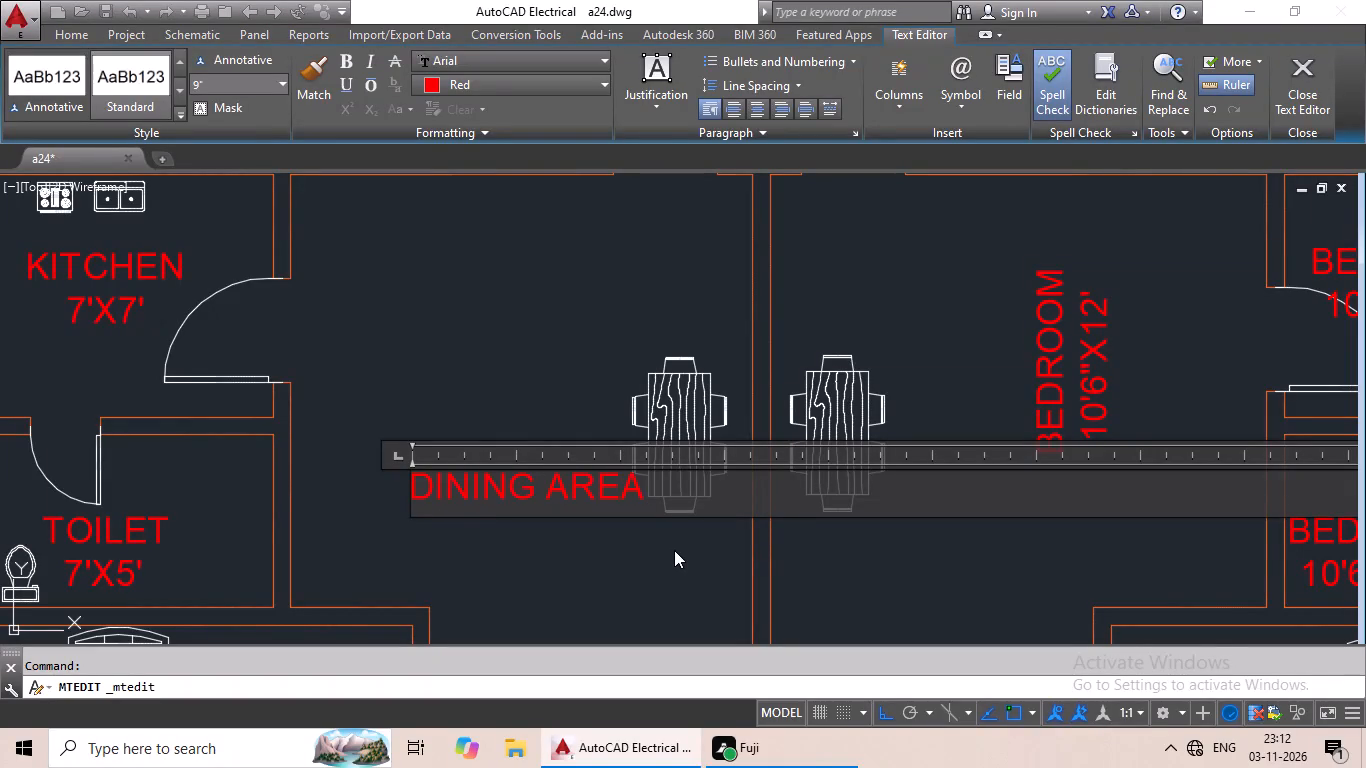
pyautogui.press('Return')
pyautogui.write("17'X")
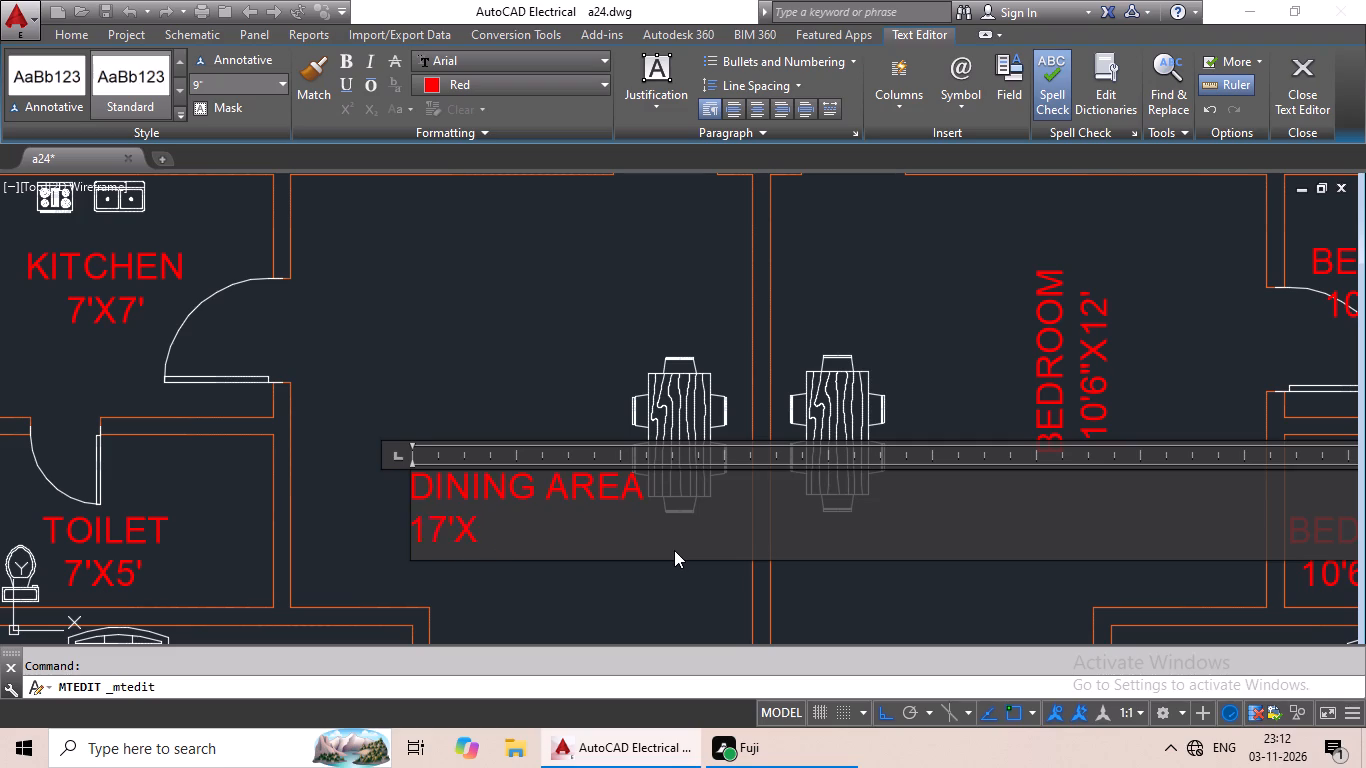
pyautogui.write("12'")
# Indent the 17'X12' line with spaces so it sits centred under DINING AREA in the west apartment's label.
pyautogui.click(416, 541)
pyautogui.press('space')
pyautogui.press('space')
pyautogui.press('space')
pyautogui.press('space')
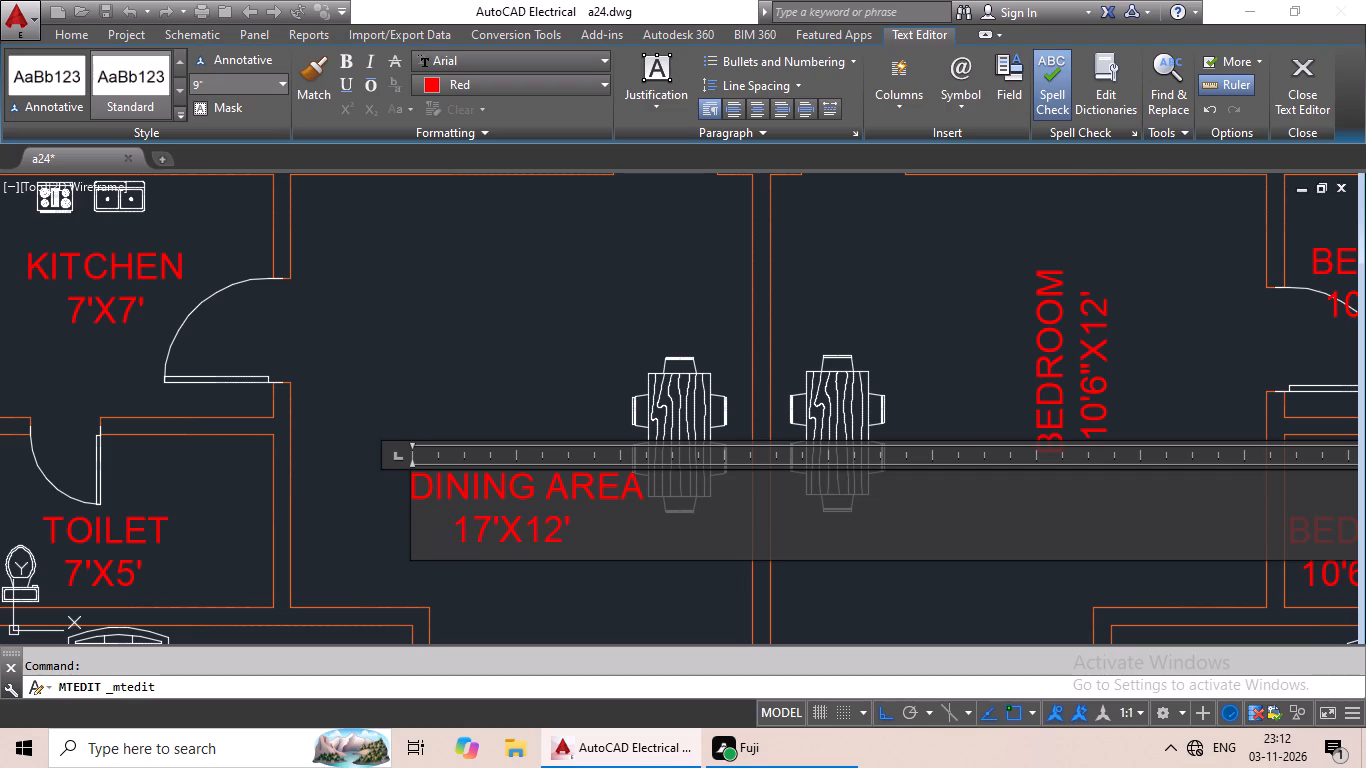
pyautogui.press('space')
pyautogui.click(530, 601)
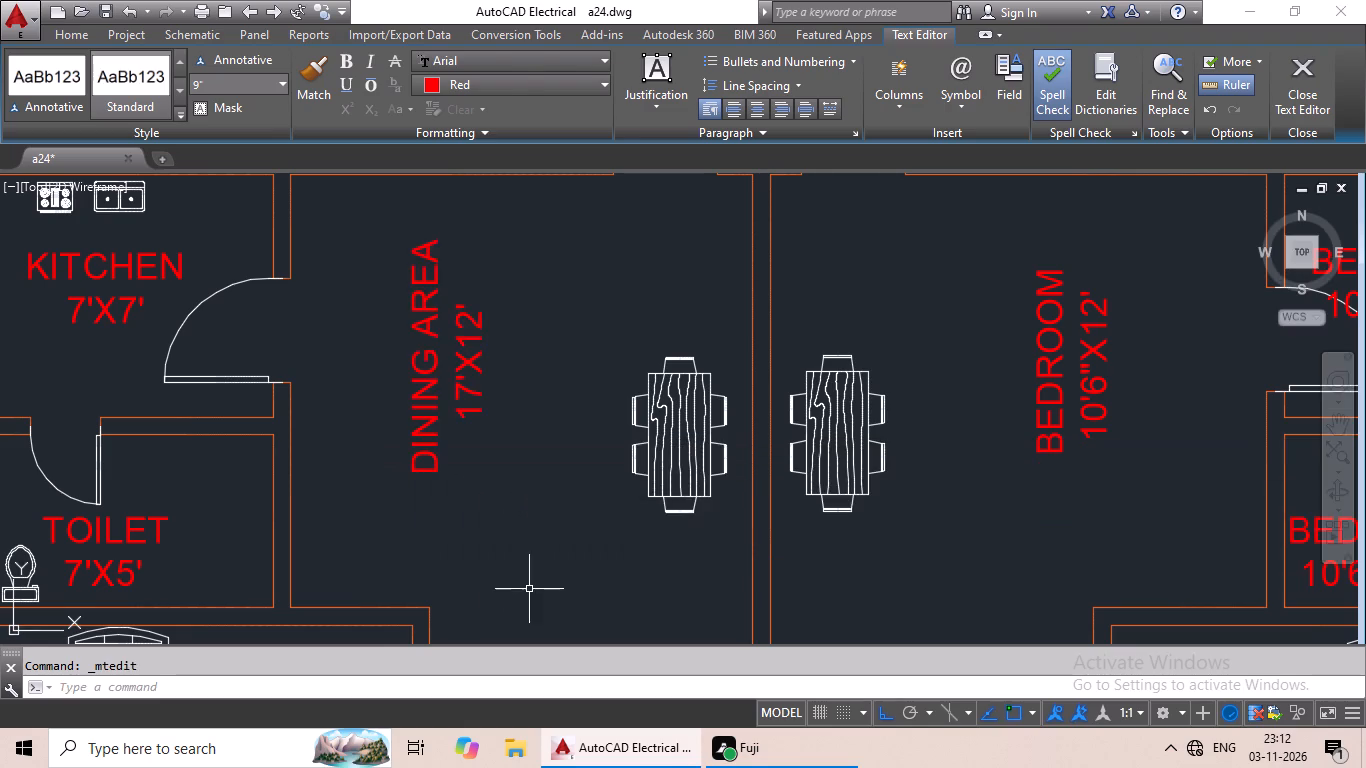
# Replace the rotated BEDROOM label in the east apartment's dining area with DINING AREA and 17'X12' on two lines.
pyautogui.scroll(-3, 526, 587)
pyautogui.doubleClick(661, 549)
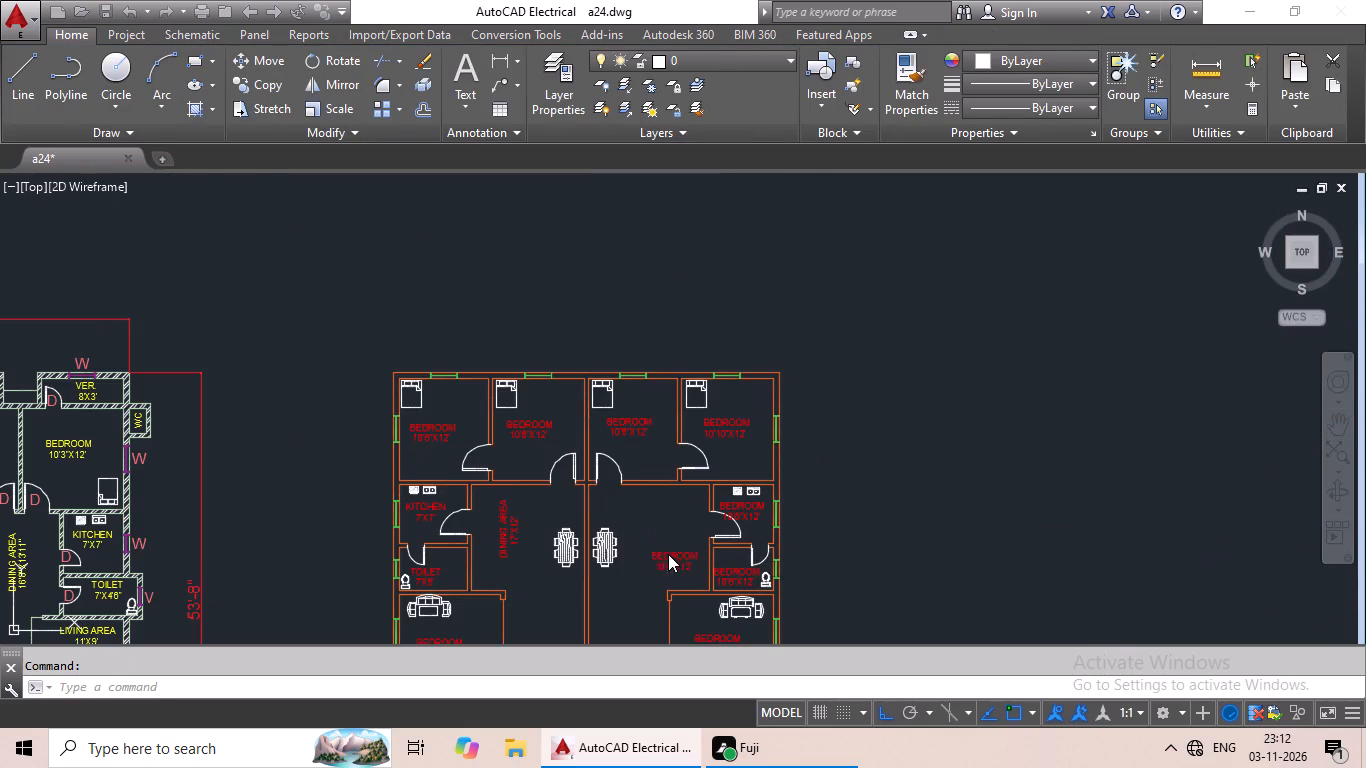
pyautogui.scroll(2, 670, 559)
pyautogui.scroll(2, 755, 595)
pyautogui.click(757, 590)
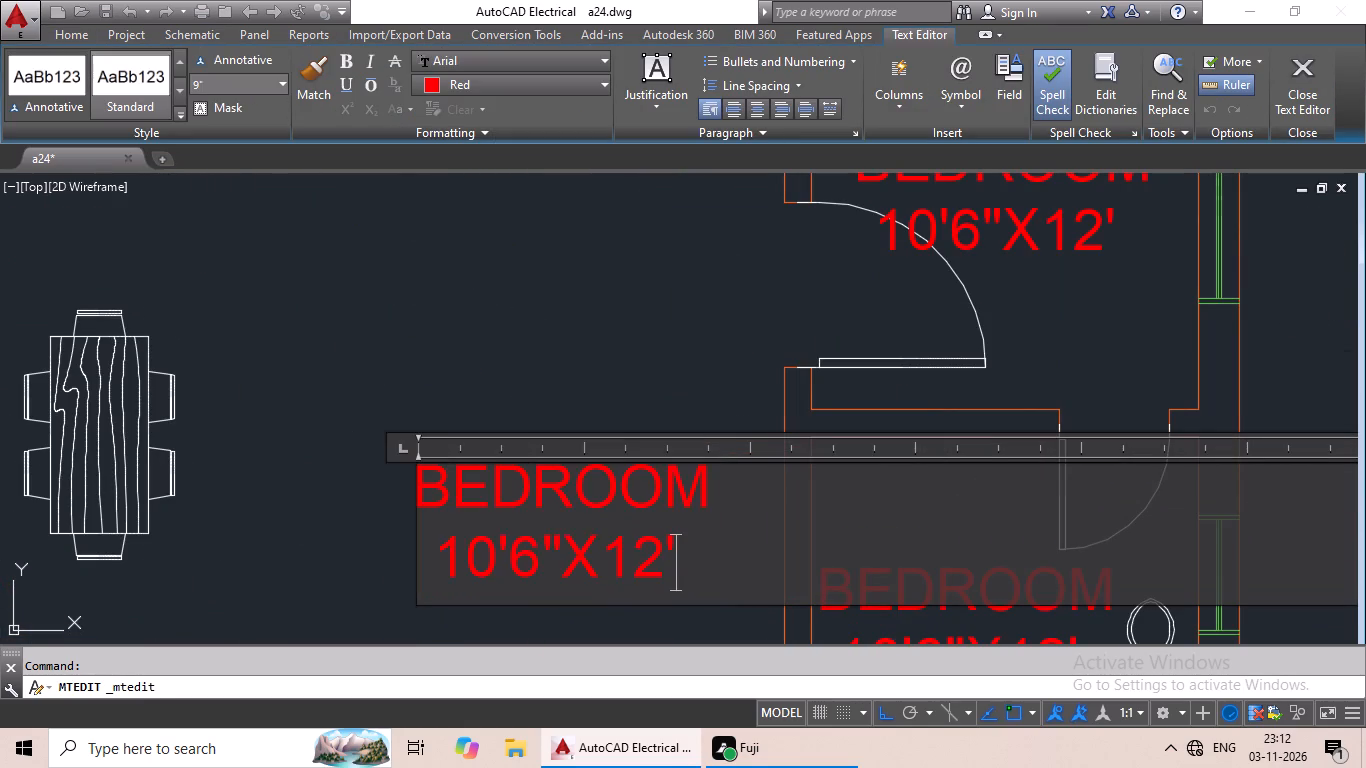
pyautogui.press('BackSpace')
pyautogui.press('BackSpace')
pyautogui.press('BackSpace')
pyautogui.press('BackSpace')
pyautogui.press('BackSpace')
pyautogui.press('BackSpace')
pyautogui.press('BackSpace')
pyautogui.press('BackSpace')
pyautogui.press('BackSpace')
pyautogui.press('BackSpace')
pyautogui.press('BackSpace')
pyautogui.press('BackSpace')
pyautogui.press('BackSpace')
pyautogui.press('BackSpace')
pyautogui.press('BackSpace')
pyautogui.press('BackSpace')
pyautogui.press('BackSpace')
pyautogui.press('BackSpace')
pyautogui.press('BackSpace')
pyautogui.press('BackSpace')
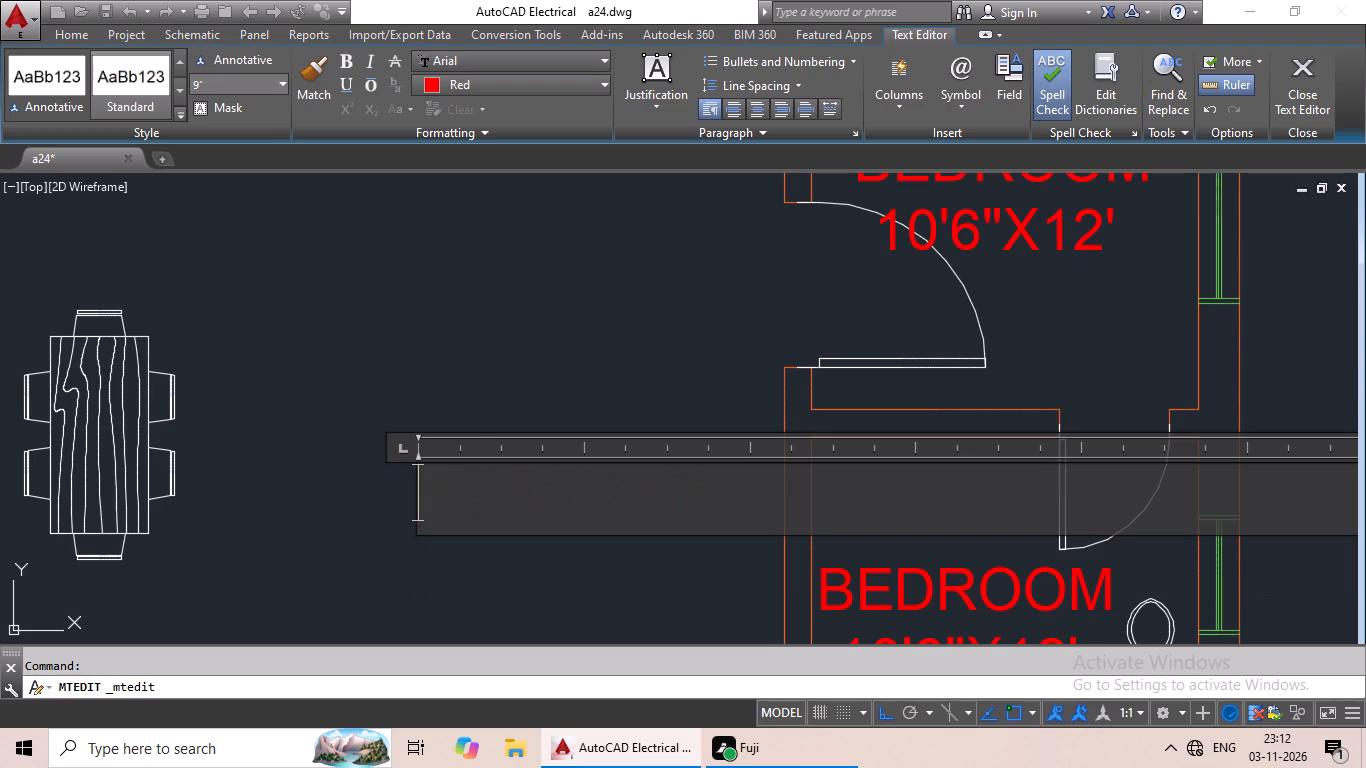
pyautogui.hotkey('shift', 'f')
pyautogui.hotkey('shift', 'BackSpace')
pyautogui.write('DINING')
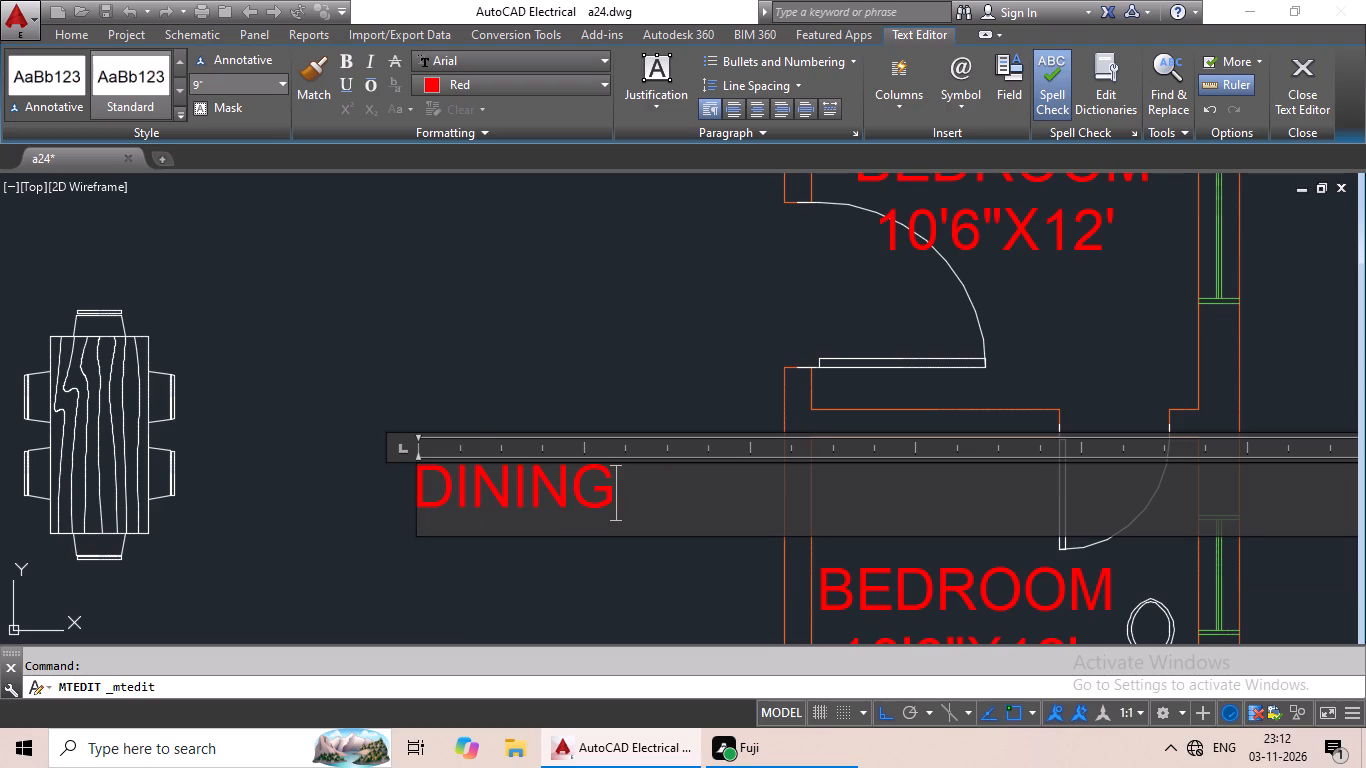
pyautogui.press('space')
pyautogui.write('AREA')
pyautogui.press('Return')
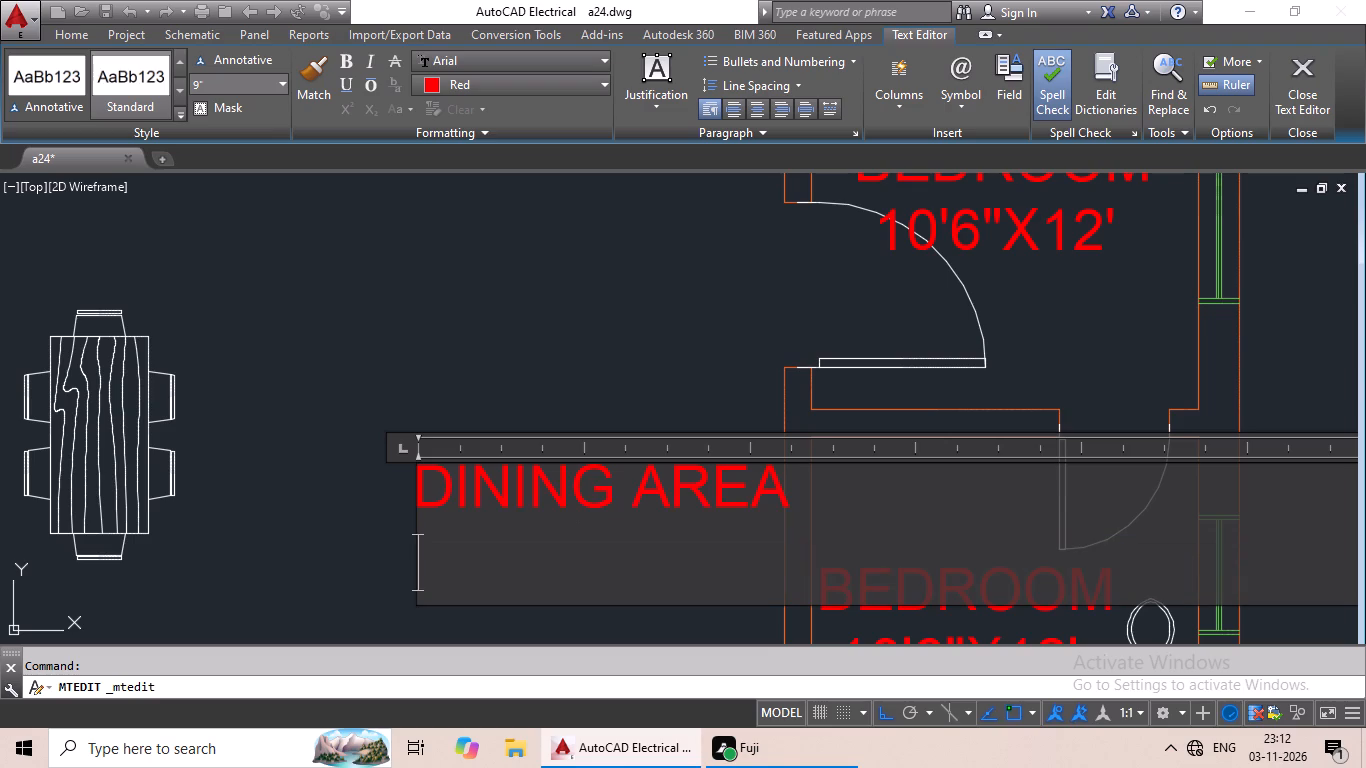
pyautogui.write("17'X")
pyautogui.write('12')
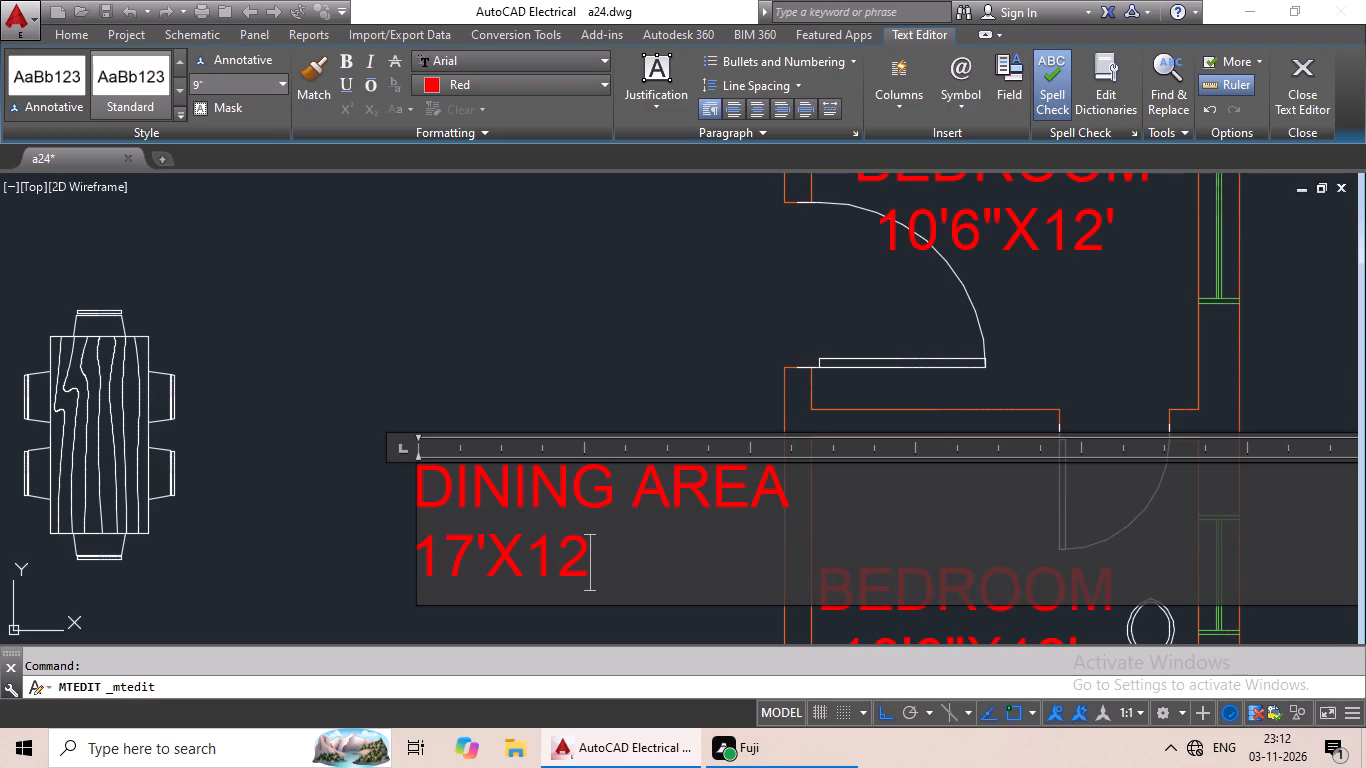
pyautogui.press("'")
# Indent the 17'X12' line with spaces to centre it under DINING AREA in the east apartment's label.
pyautogui.click(420, 554)
pyautogui.press('space')
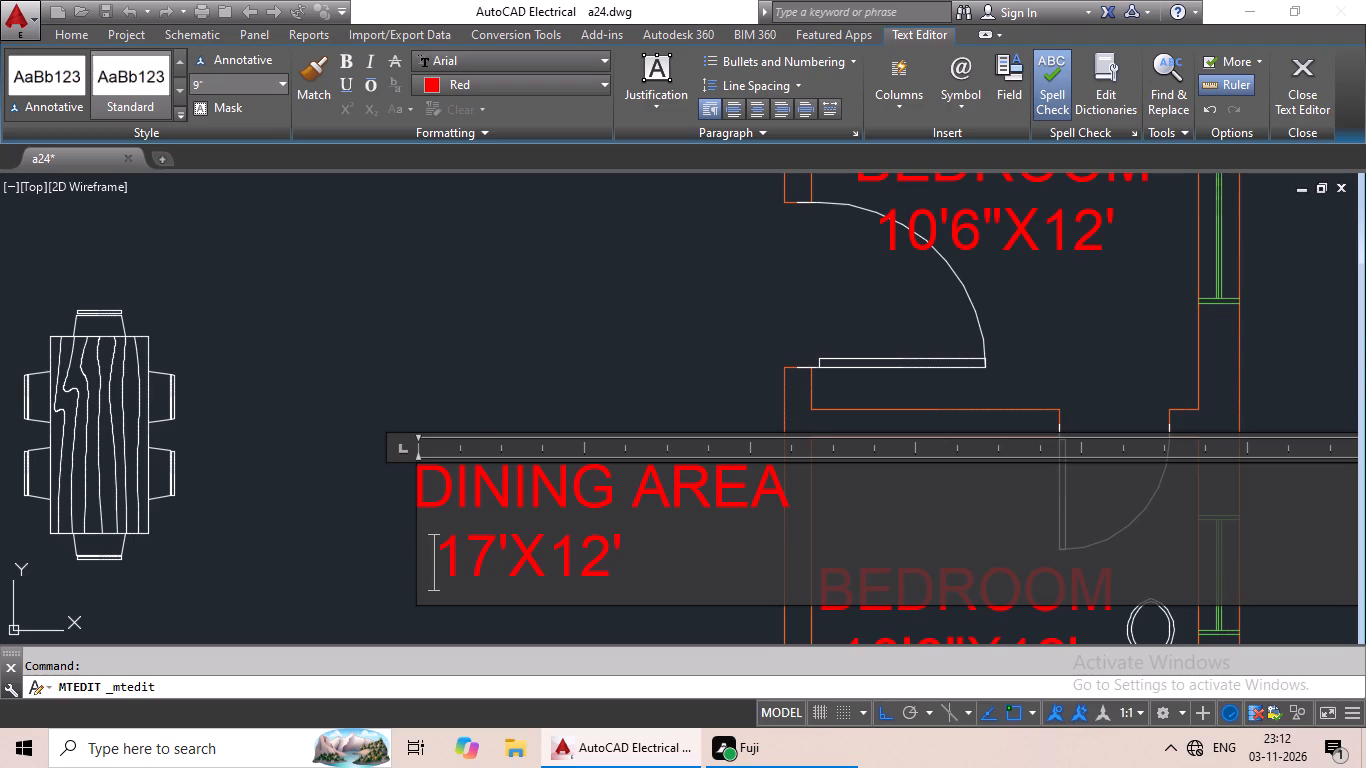
pyautogui.press('space')
pyautogui.press('space')
pyautogui.press('space')
pyautogui.press('space')
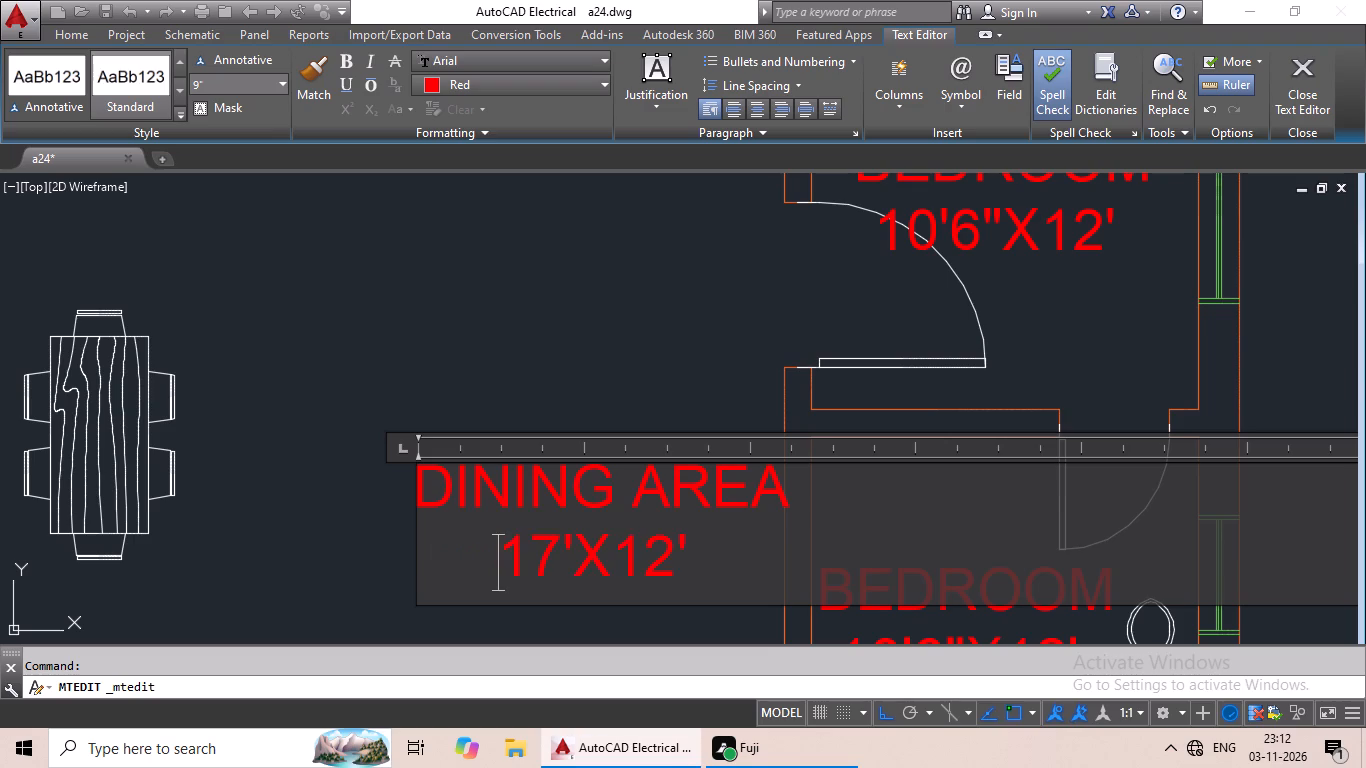
pyautogui.click(600, 374)
# Replace the BEDROOM label in the east apartment's kitchen with KITCHEN and 7'X7' on two lines.
pyautogui.scroll(-3, 588, 413)
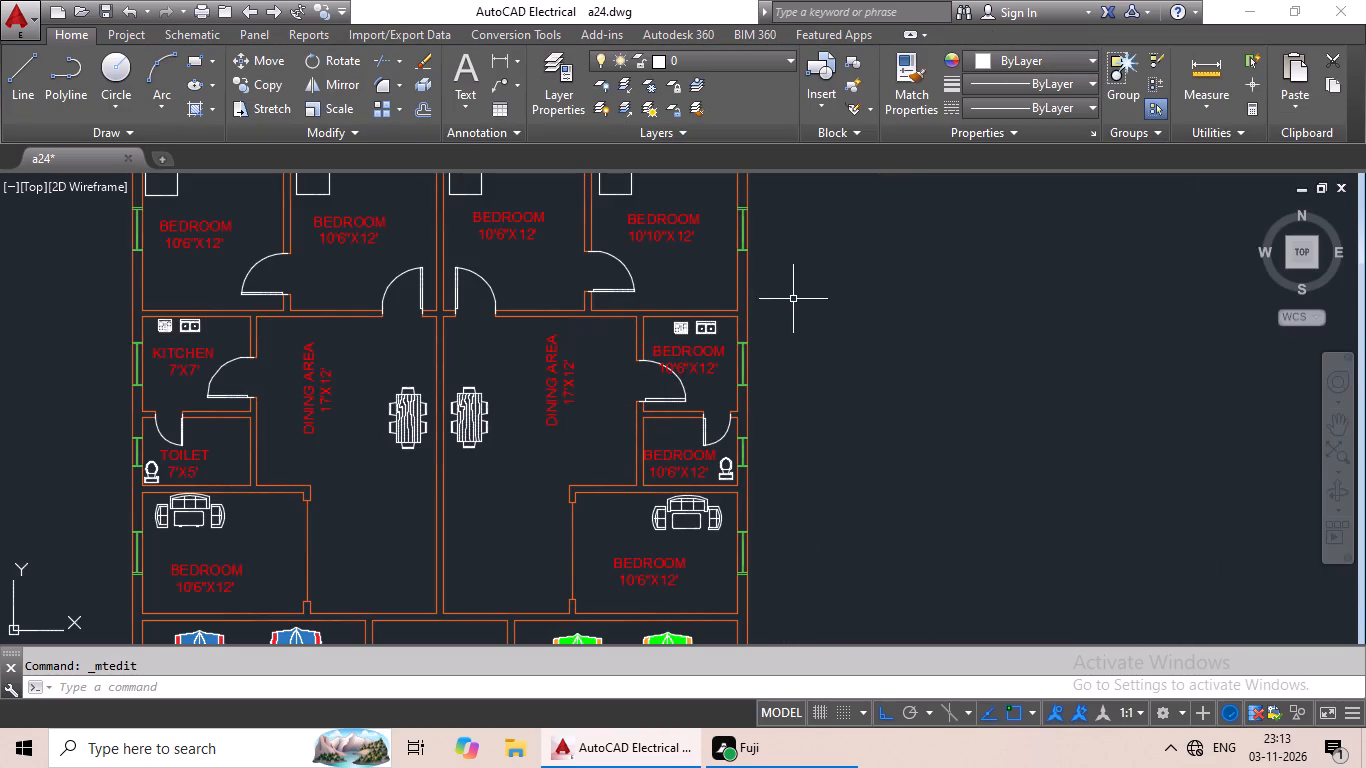
pyautogui.doubleClick(676, 364)
pyautogui.scroll(2, 689, 380)
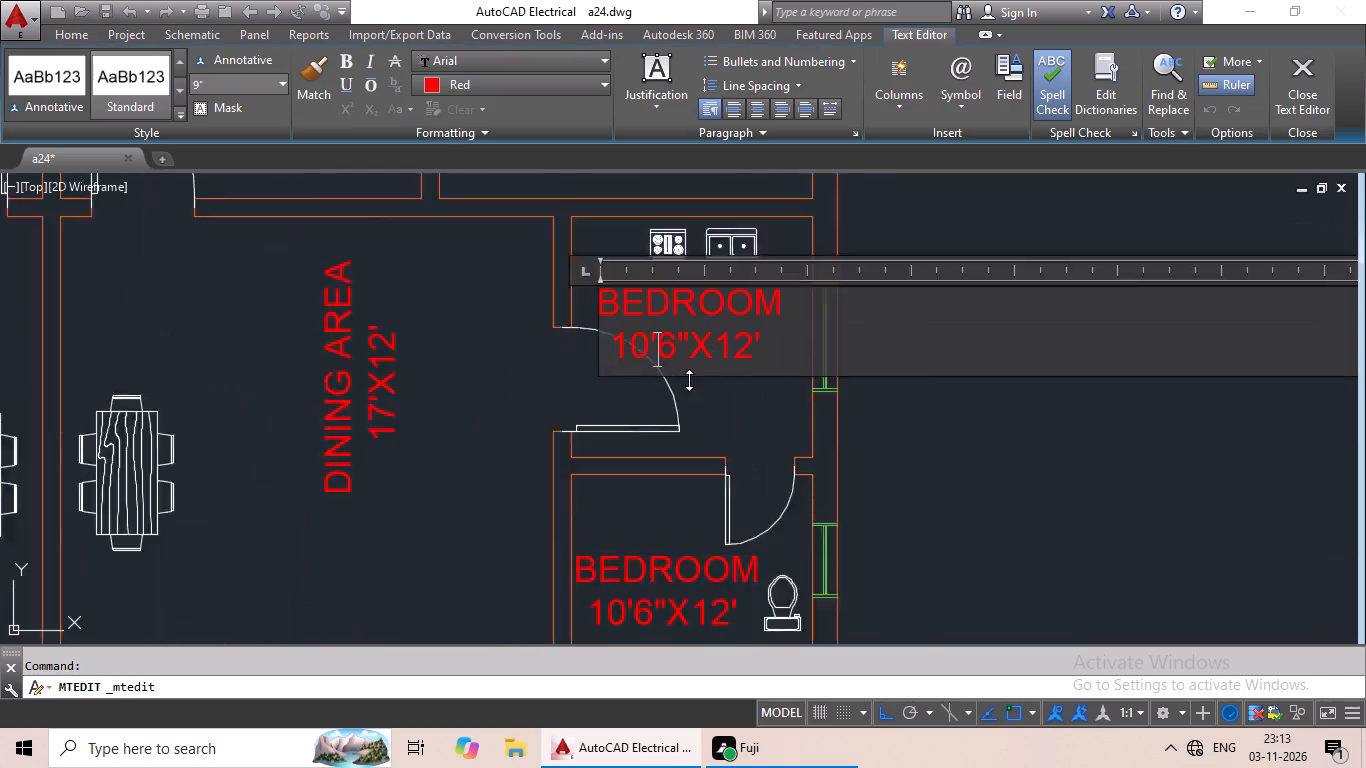
pyautogui.scroll(1, 689, 380)
pyautogui.click(841, 345)
pyautogui.press('BackSpace')
pyautogui.press('BackSpace')
pyautogui.press('BackSpace')
pyautogui.press('BackSpace')
pyautogui.press('BackSpace')
pyautogui.press('BackSpace')
pyautogui.press('BackSpace')
pyautogui.press('BackSpace')
pyautogui.press('BackSpace')
pyautogui.press('BackSpace')
pyautogui.press('BackSpace')
pyautogui.press('BackSpace')
pyautogui.press('BackSpace')
pyautogui.press('BackSpace')
pyautogui.press('BackSpace')
pyautogui.press('BackSpace')
pyautogui.press('BackSpace')
pyautogui.press('BackSpace')
pyautogui.press('BackSpace')
pyautogui.press('BackSpace')
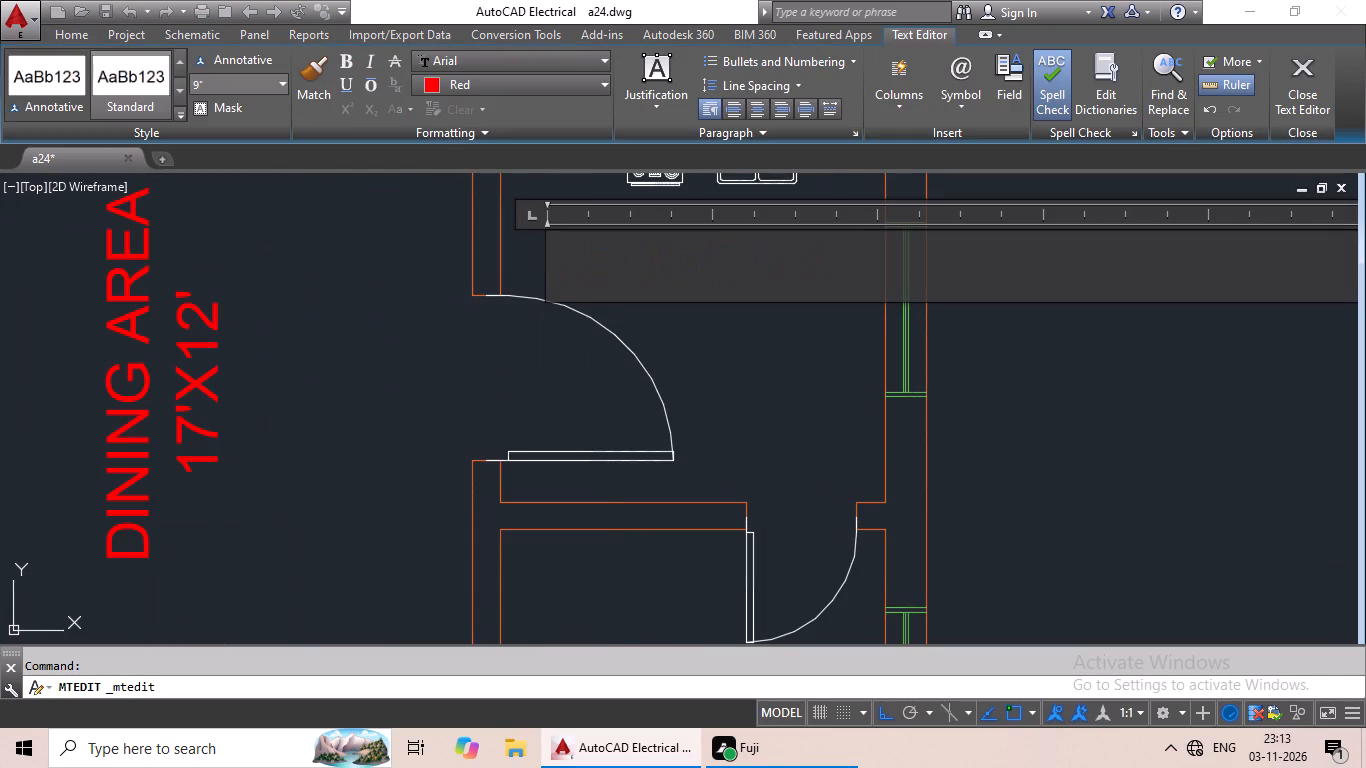
pyautogui.write('KITCHE')
pyautogui.hotkey('shift', 'n')
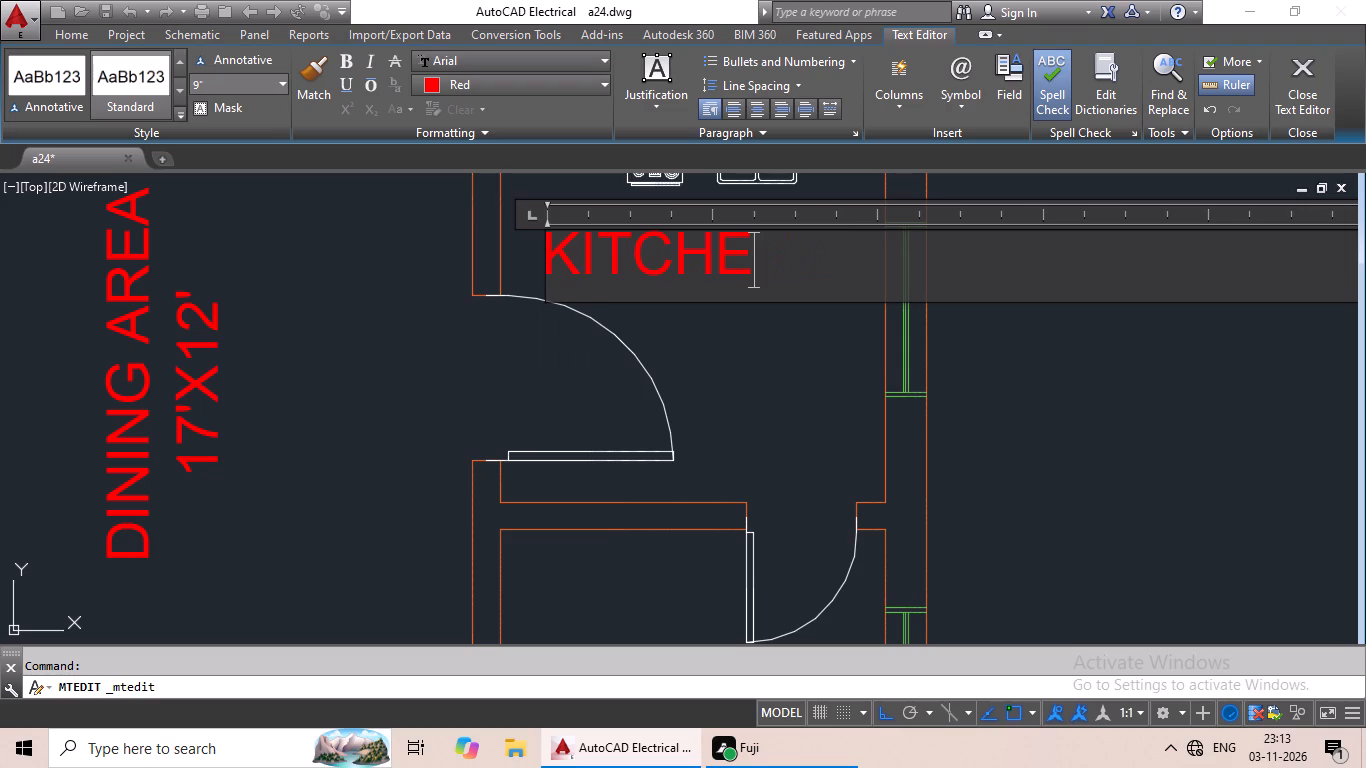
pyautogui.press('Return')
pyautogui.write("7'X7'")
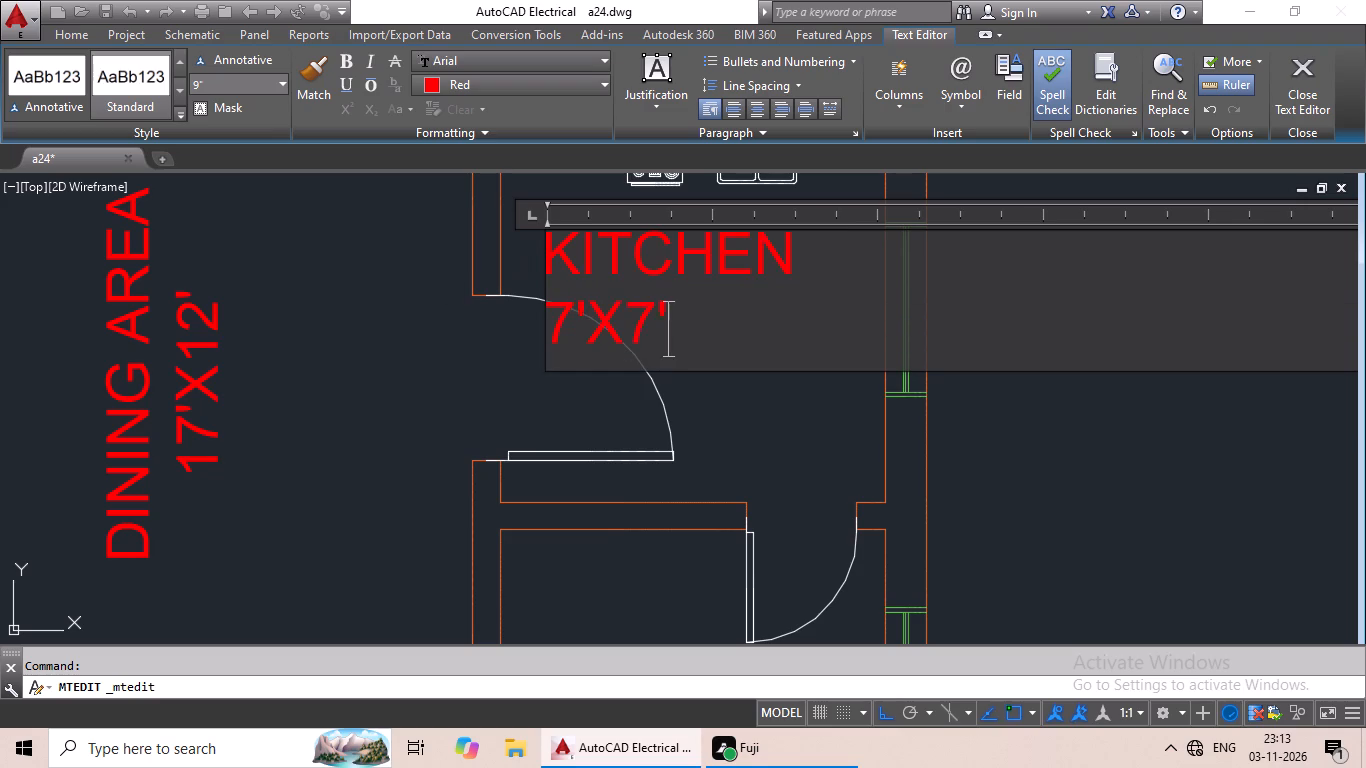
# Indent both lines of the east KITCHEN label with spaces, clearing the door swing and centring 7'X7' under the name.
pyautogui.click(554, 324)
pyautogui.press('space')
pyautogui.press('space')
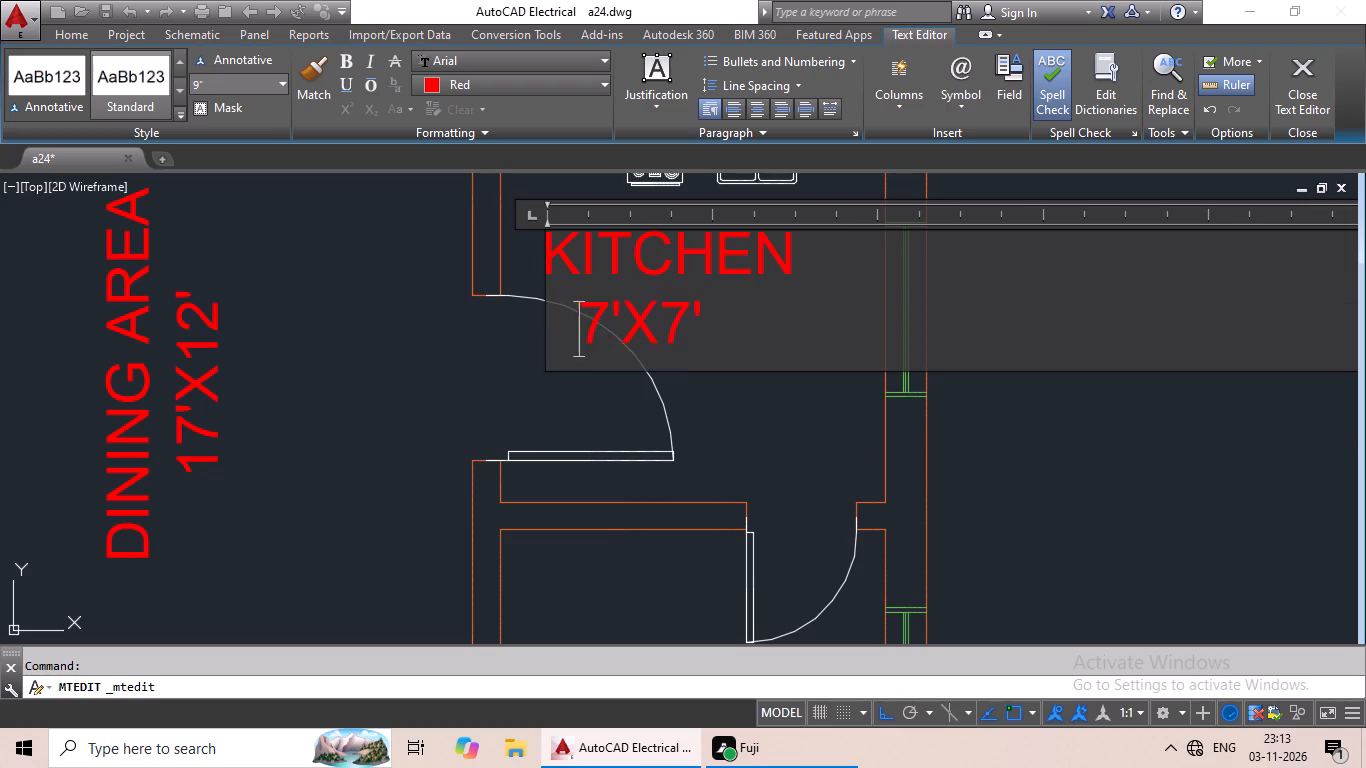
pyautogui.press('space')
pyautogui.press('space')
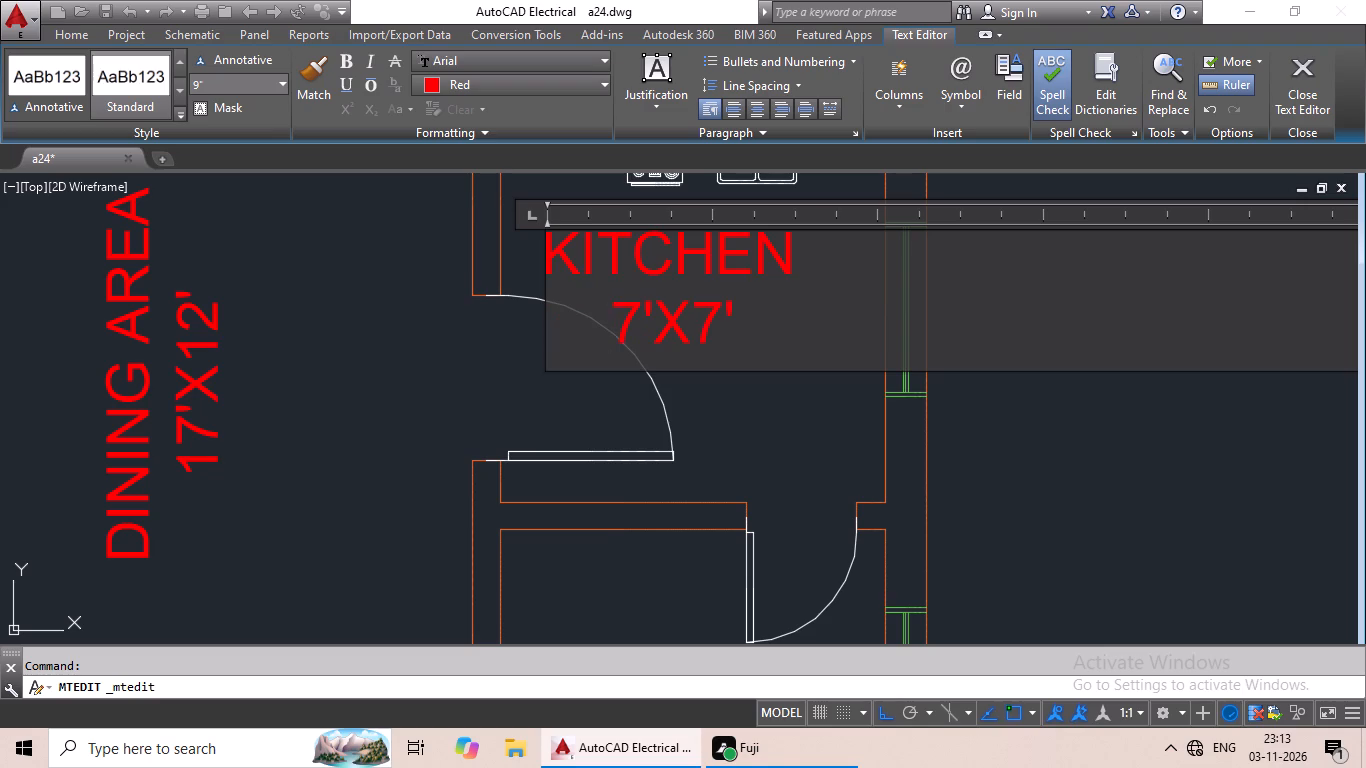
pyautogui.click(558, 252)
pyautogui.press('space')
pyautogui.press('space')
pyautogui.press('space')
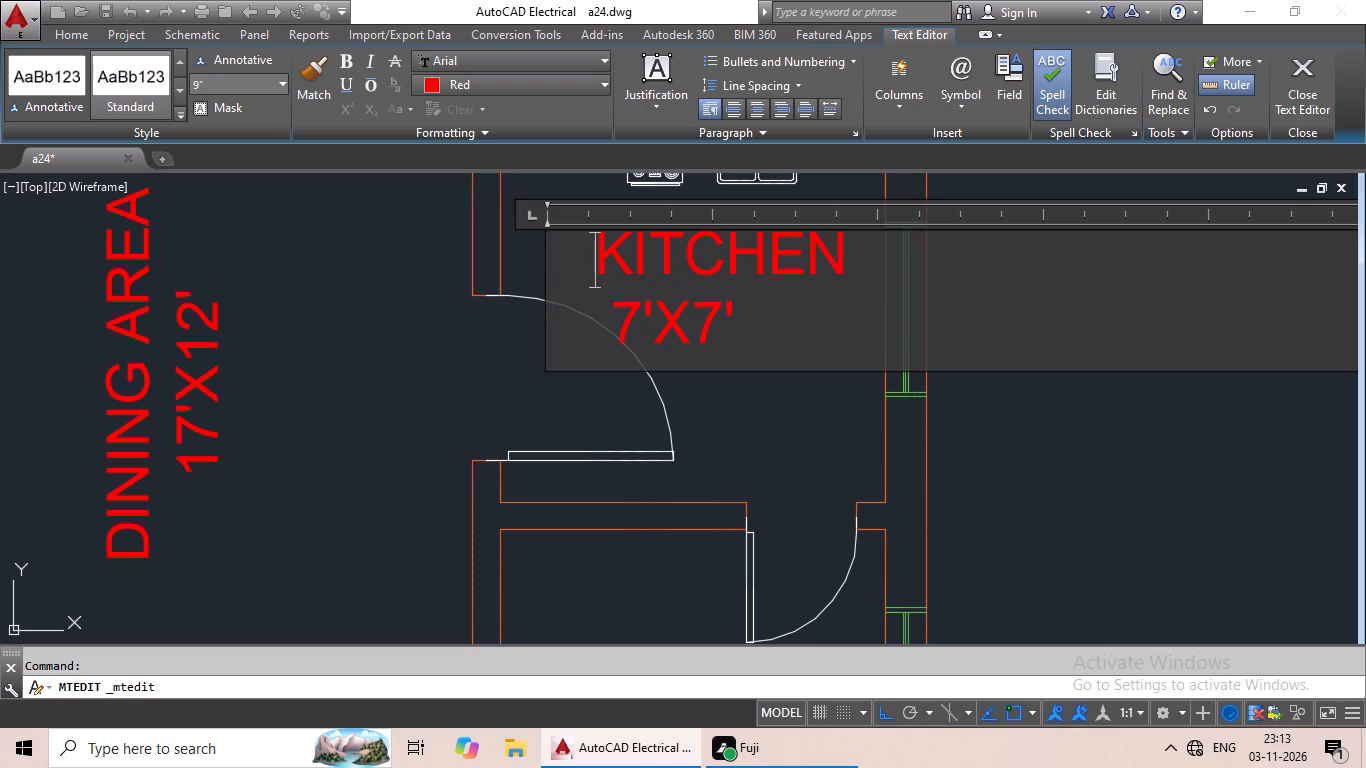
pyautogui.click(612, 325)
pyautogui.press('space')
pyautogui.press('space')
pyautogui.press('space')
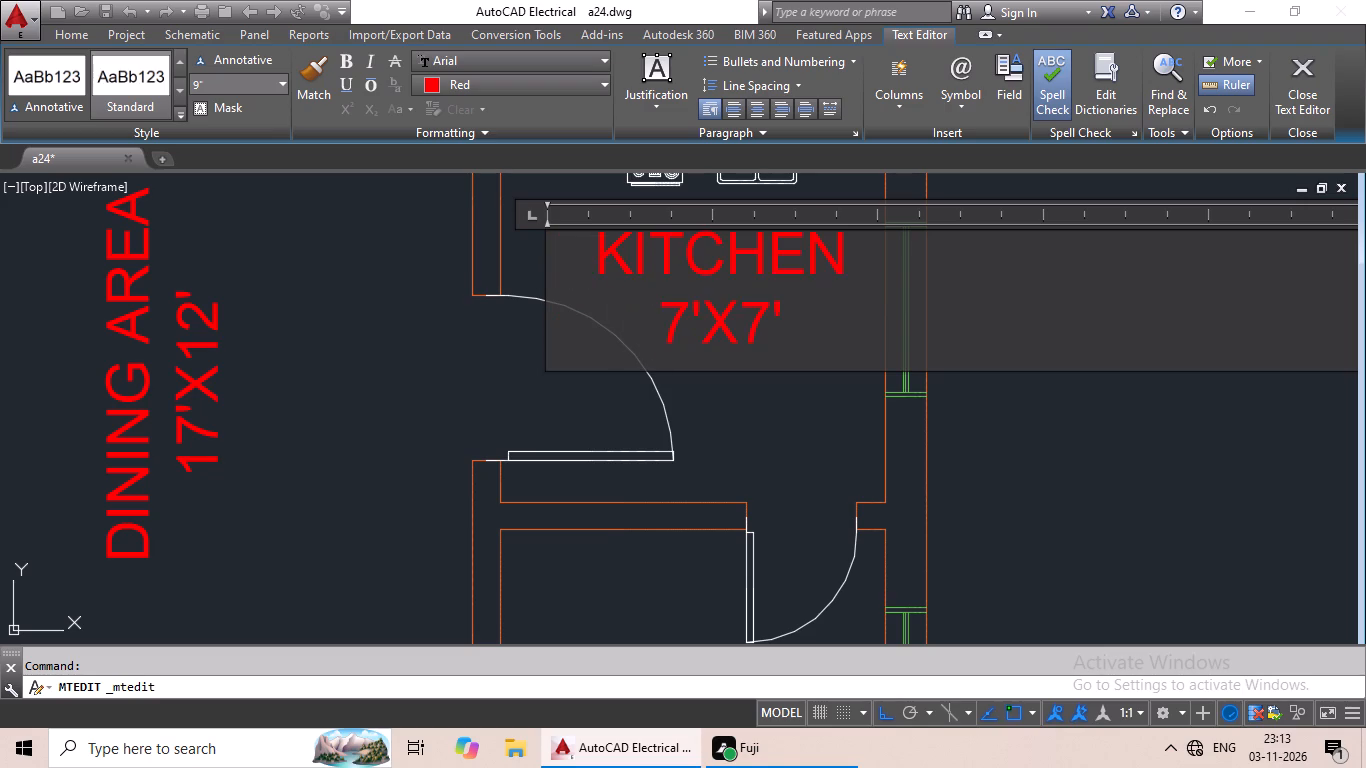
pyautogui.click(712, 441)
# Replace the BEDROOM label in the east apartment's toilet with TOILET and 7'X5' on two lines.
pyautogui.scroll(-2, 735, 421)
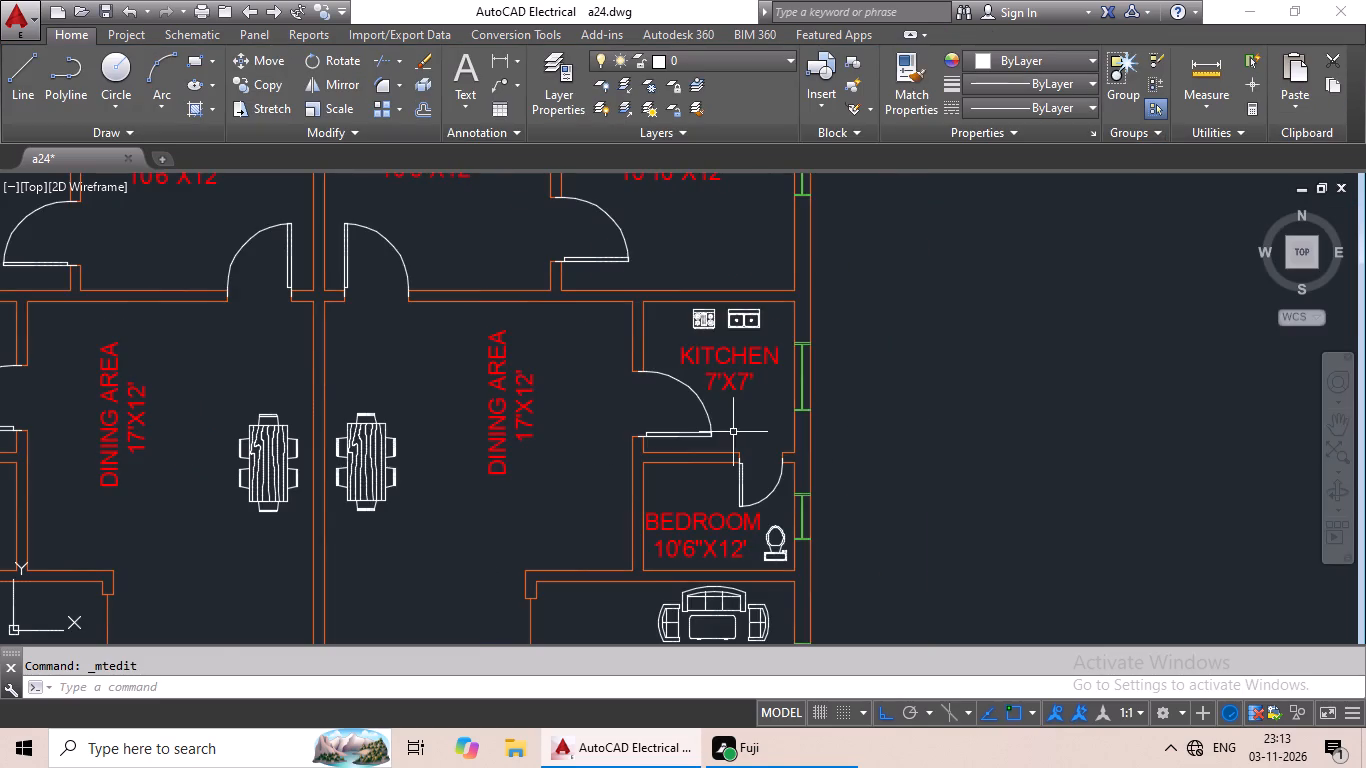
pyautogui.moveTo(733, 432); pyautogui.dragTo(744, 283, button='middle')
pyautogui.doubleClick(720, 376)
pyautogui.scroll(1, 729, 403)
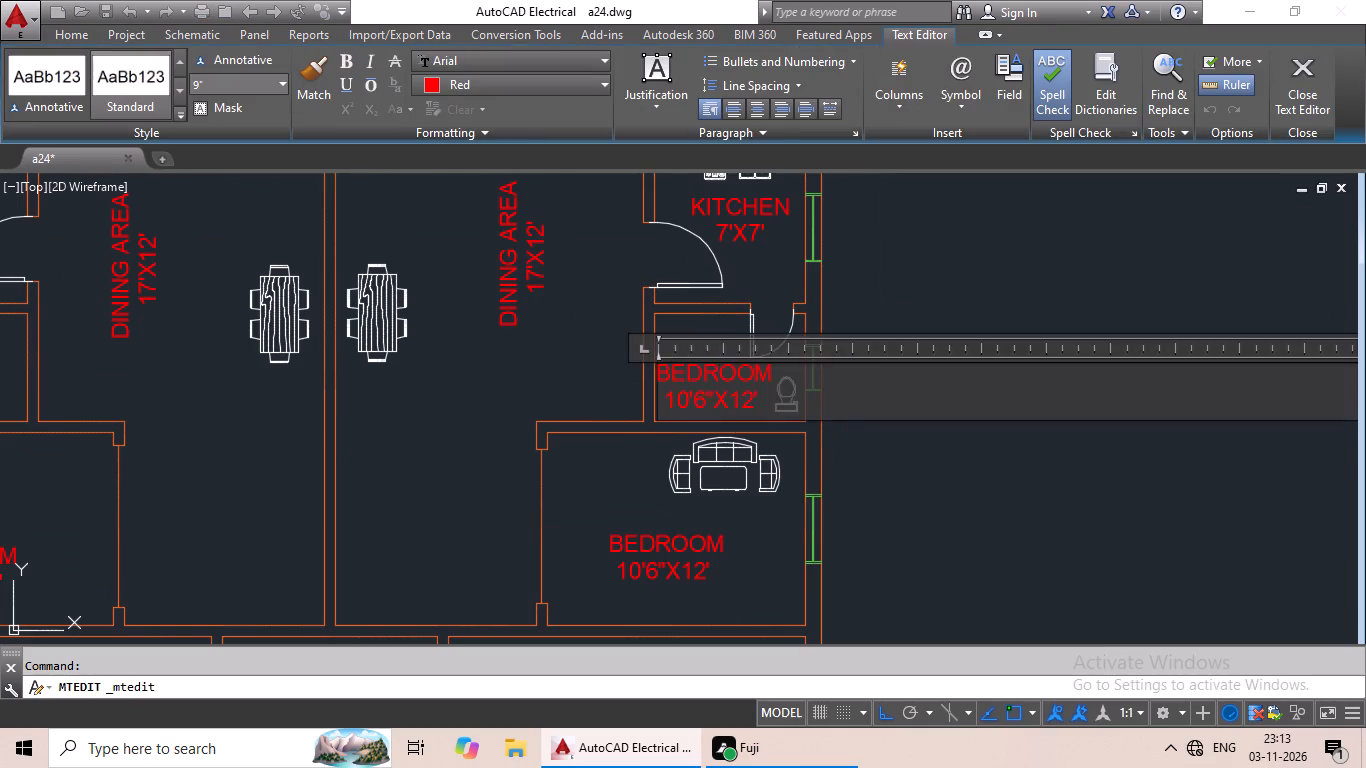
pyautogui.scroll(2, 736, 401)
pyautogui.moveTo(893, 413); pyautogui.dragTo(904, 427)
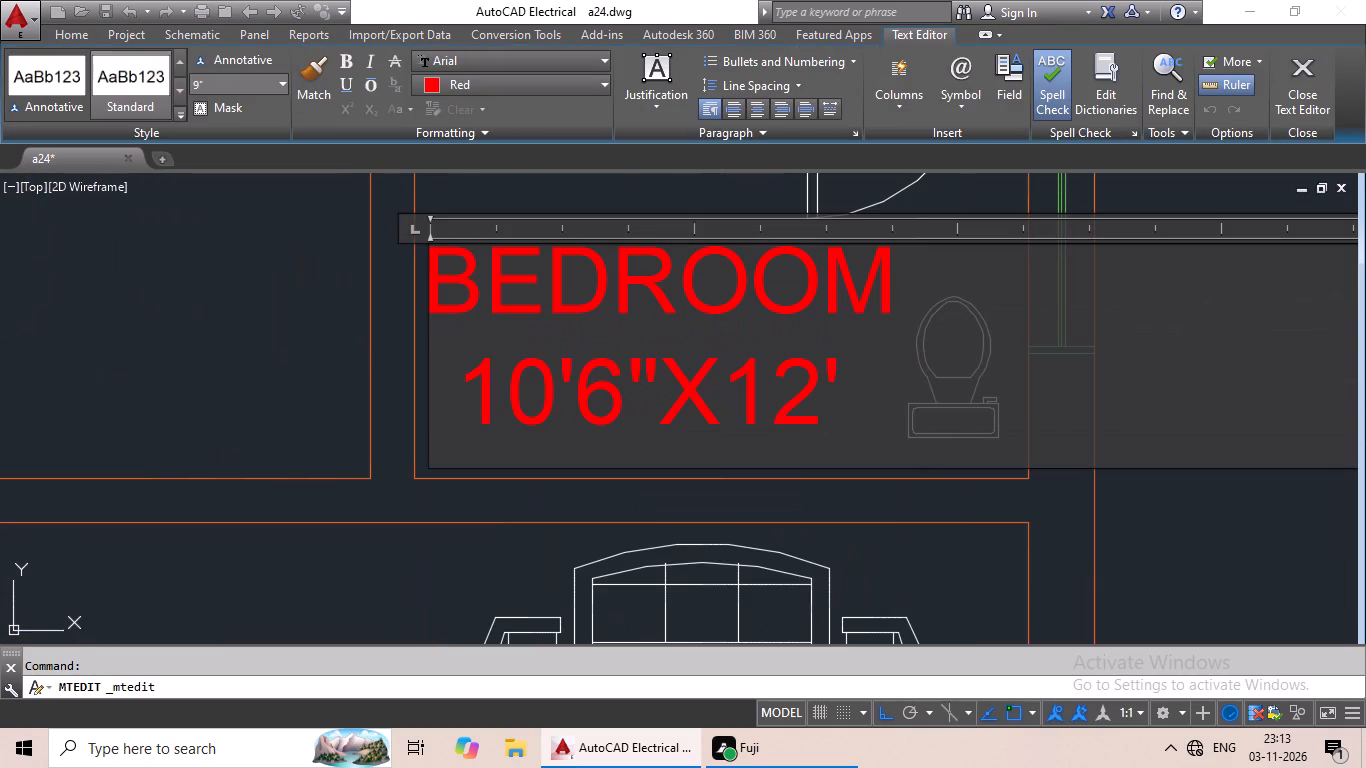
pyautogui.press('BackSpace')
pyautogui.press('BackSpace')
pyautogui.press('BackSpace')
pyautogui.press('BackSpace')
pyautogui.press('BackSpace')
pyautogui.press('BackSpace')
pyautogui.press('BackSpace')
pyautogui.press('BackSpace')
pyautogui.press('BackSpace')
pyautogui.press('BackSpace')
pyautogui.press('BackSpace')
pyautogui.press('BackSpace')
pyautogui.press('BackSpace')
pyautogui.press('BackSpace')
pyautogui.press('BackSpace')
pyautogui.press('BackSpace')
pyautogui.press('BackSpace')
pyautogui.press('BackSpace')
pyautogui.press('BackSpace')
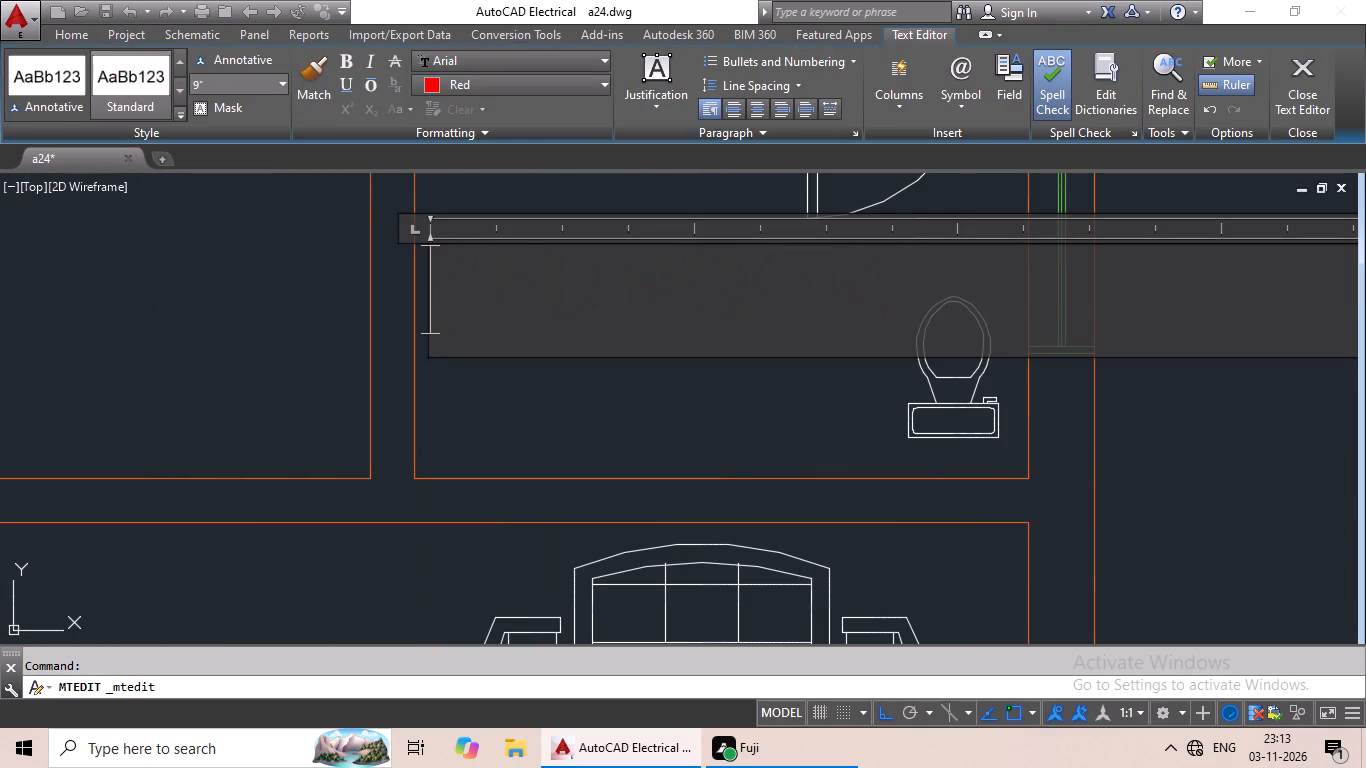
pyautogui.write('TOILET')
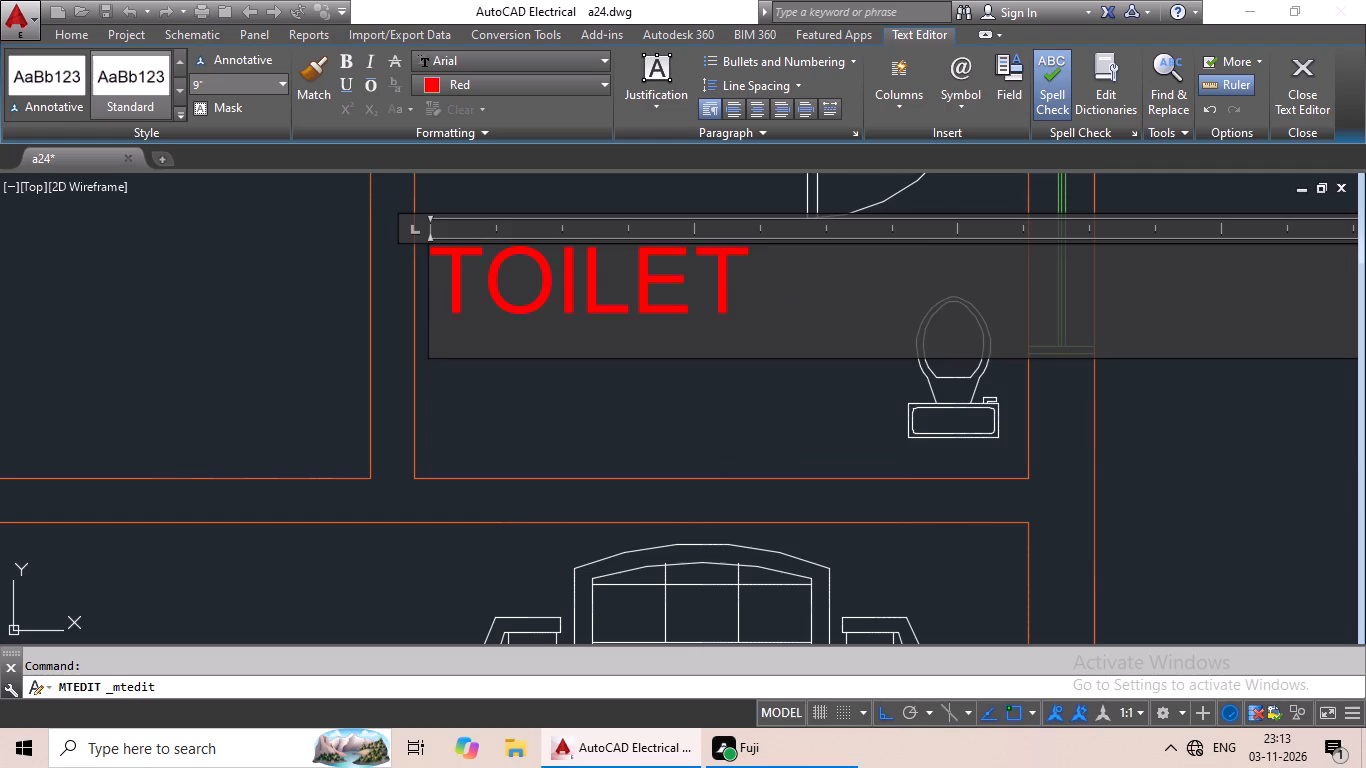
pyautogui.press('Return')
pyautogui.write("7'X")
pyautogui.write("5'")
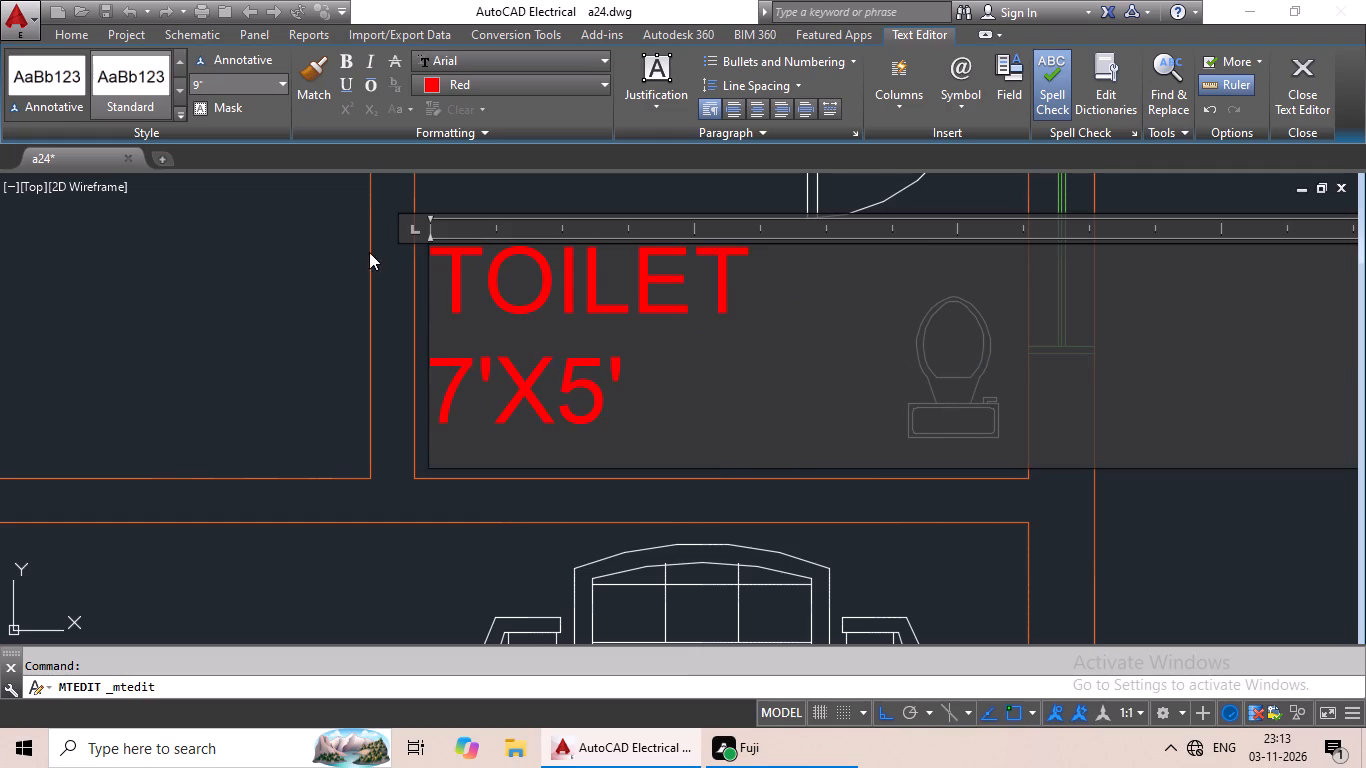
# Indent both lines of the east TOILET label with spaces so the name and 7'X5' are centred on each other.
pyautogui.click(440, 279)
pyautogui.press('space')
pyautogui.press('space')
pyautogui.press('space')
pyautogui.press('space')
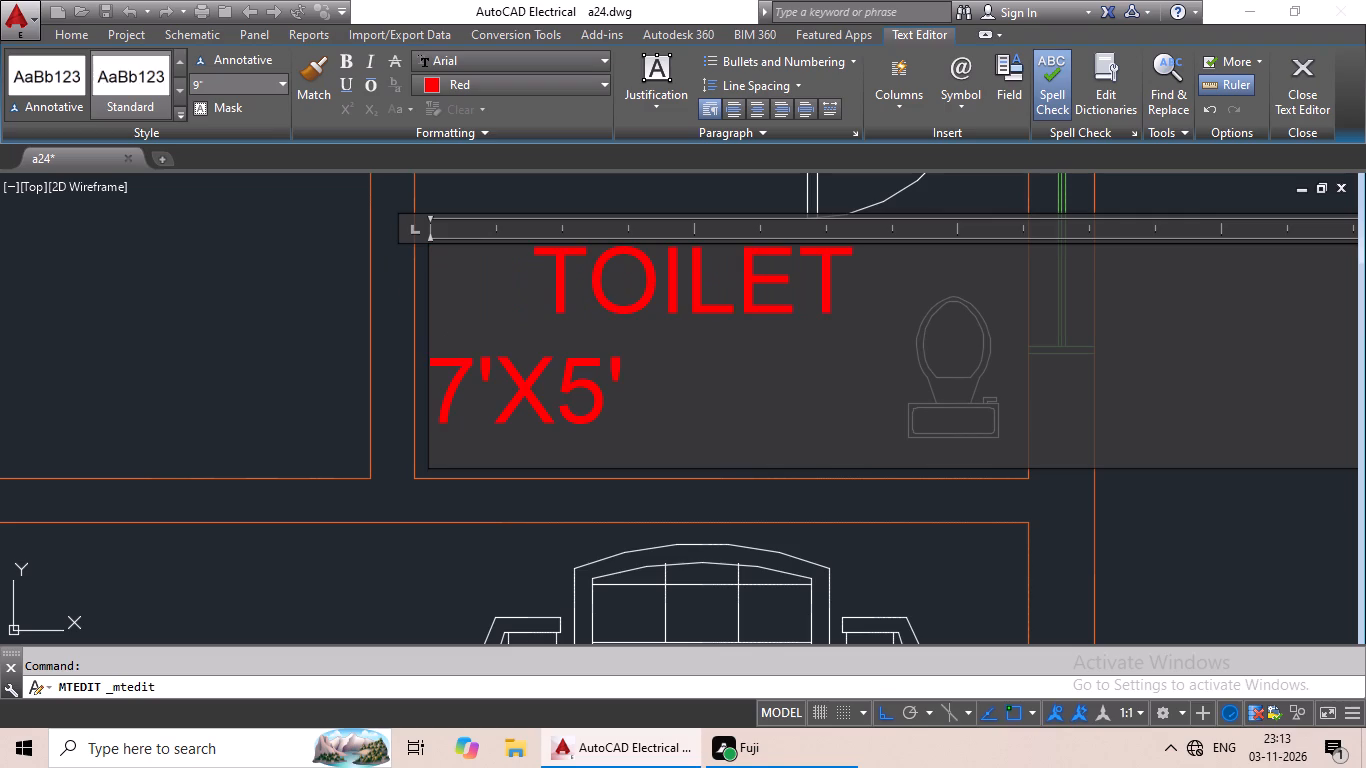
pyautogui.click(432, 378)
pyautogui.press('space')
pyautogui.press('space')
pyautogui.press('space')
pyautogui.press('space')
pyautogui.press('space')
pyautogui.press('space')
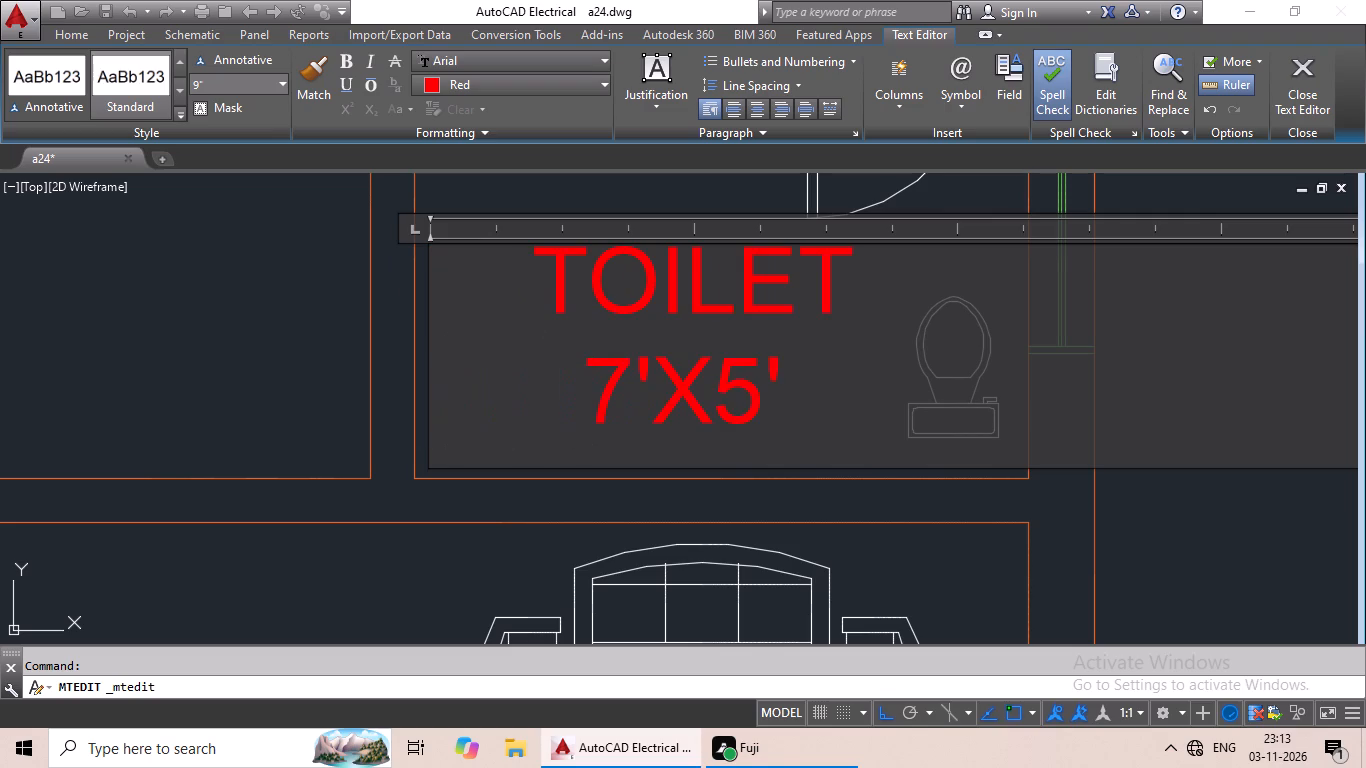
pyautogui.click(431, 566)
# Measure the inside width of the west apartment's sofa room, along the wall shared with the toilet.
pyautogui.scroll(-2, 471, 492)
pyautogui.moveTo(459, 495); pyautogui.dragTo(608, 382, button='middle')
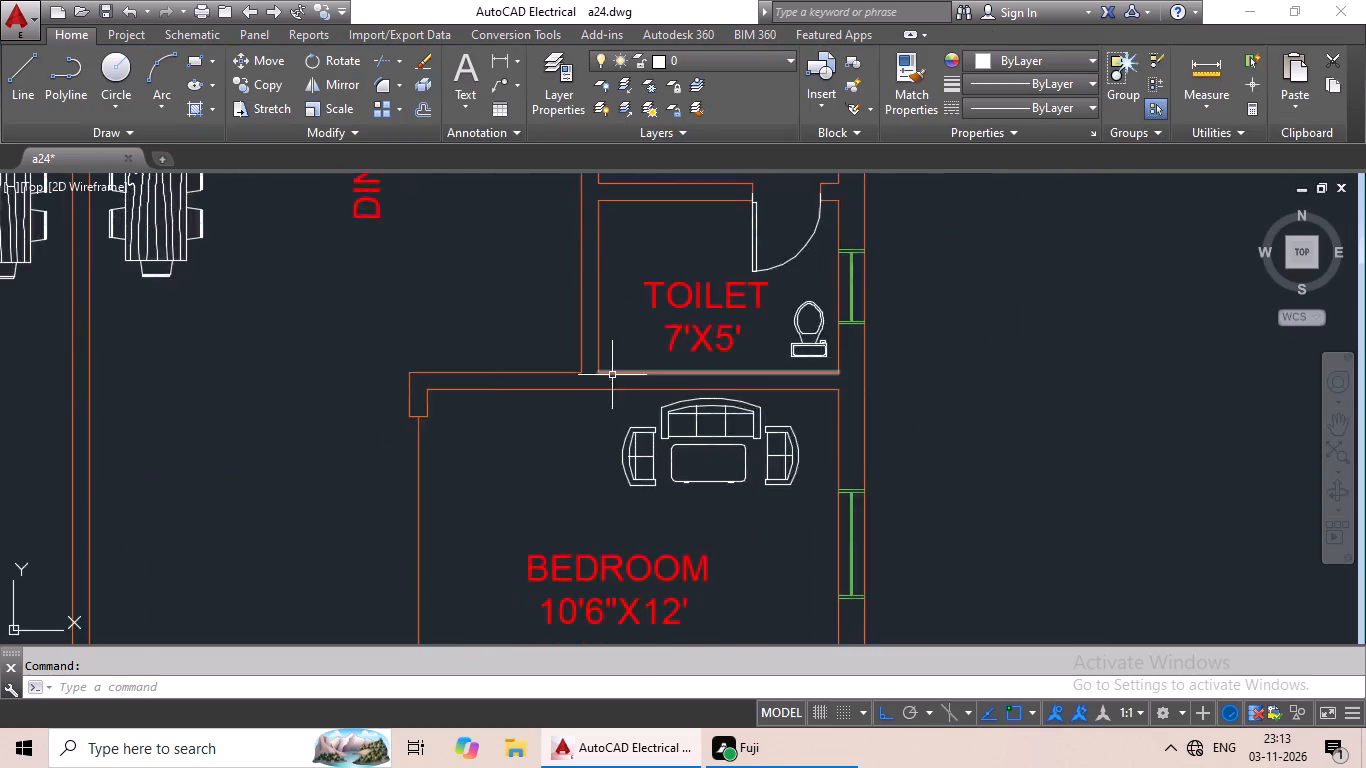
pyautogui.scroll(-2, 610, 388)
pyautogui.moveTo(584, 432); pyautogui.dragTo(685, 405, button='middle')
pyautogui.moveTo(497, 425); pyautogui.dragTo(656, 422, button='middle')
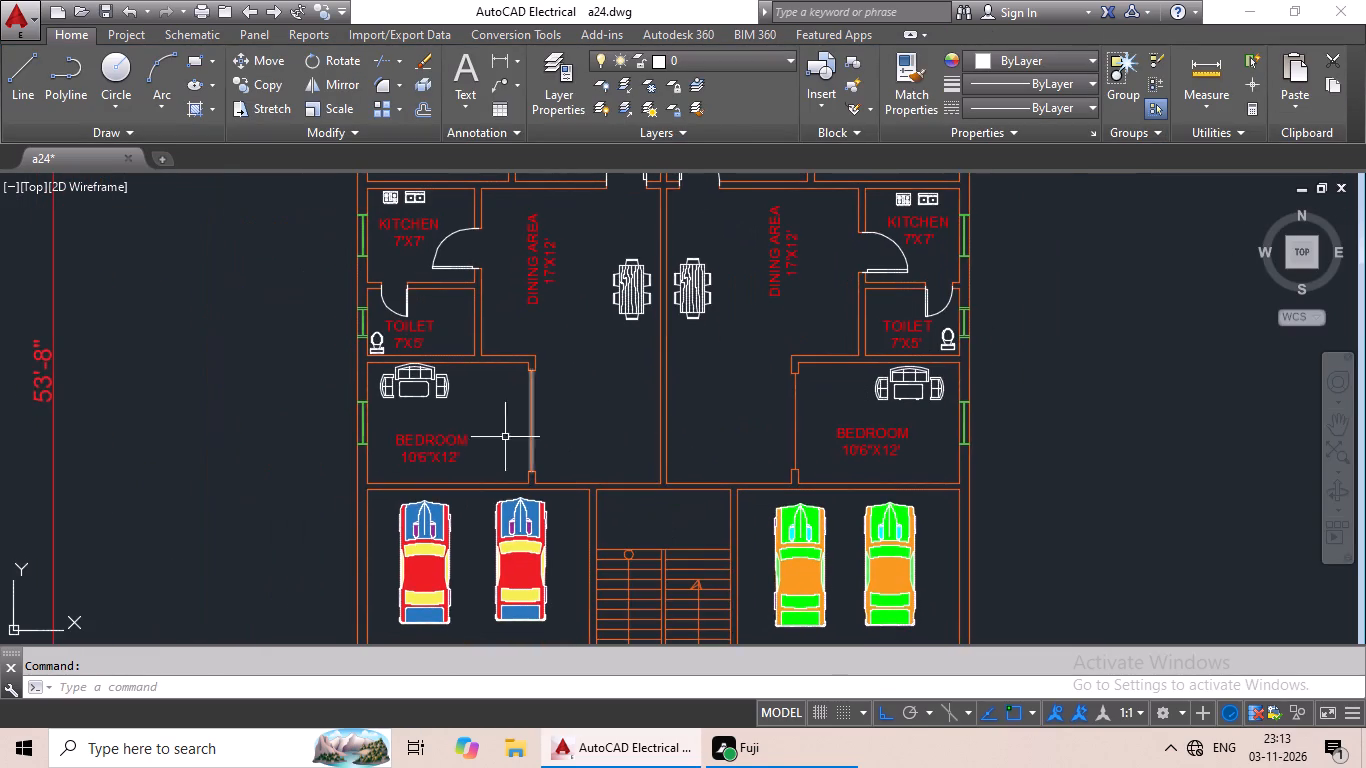
pyautogui.scroll(2, 459, 447)
pyautogui.moveTo(468, 455); pyautogui.dragTo(623, 453, button='middle')
pyautogui.moveTo(625, 361); pyautogui.dragTo(599, 433, button='middle')
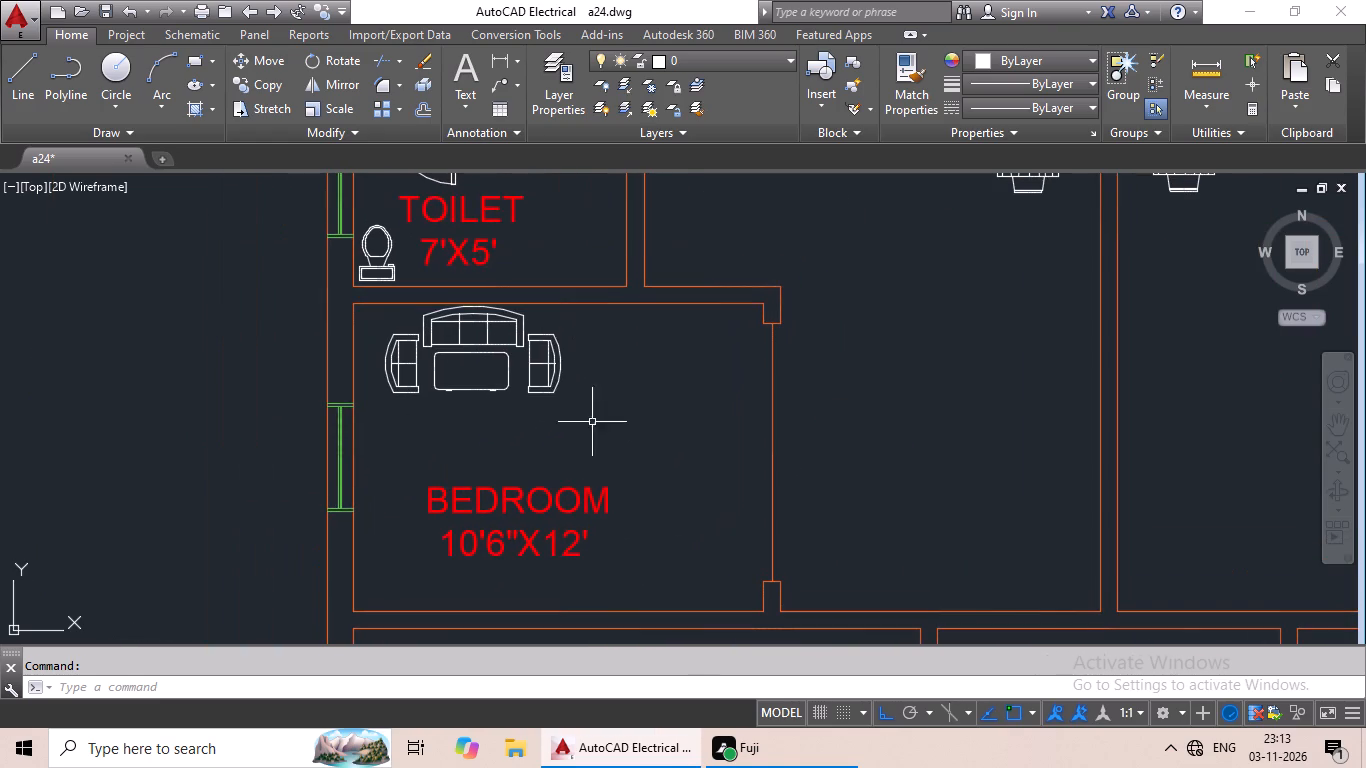
pyautogui.click(505, 65)
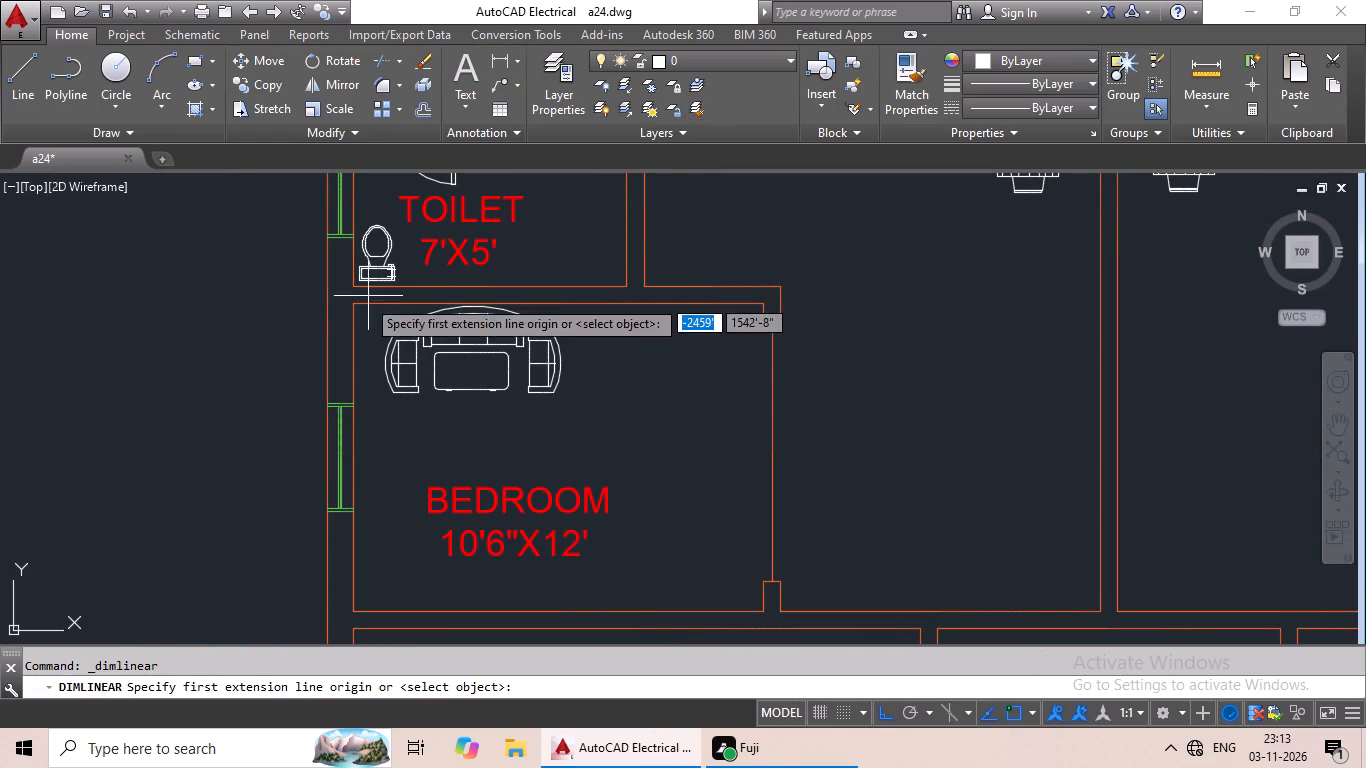
pyautogui.click(349, 306)
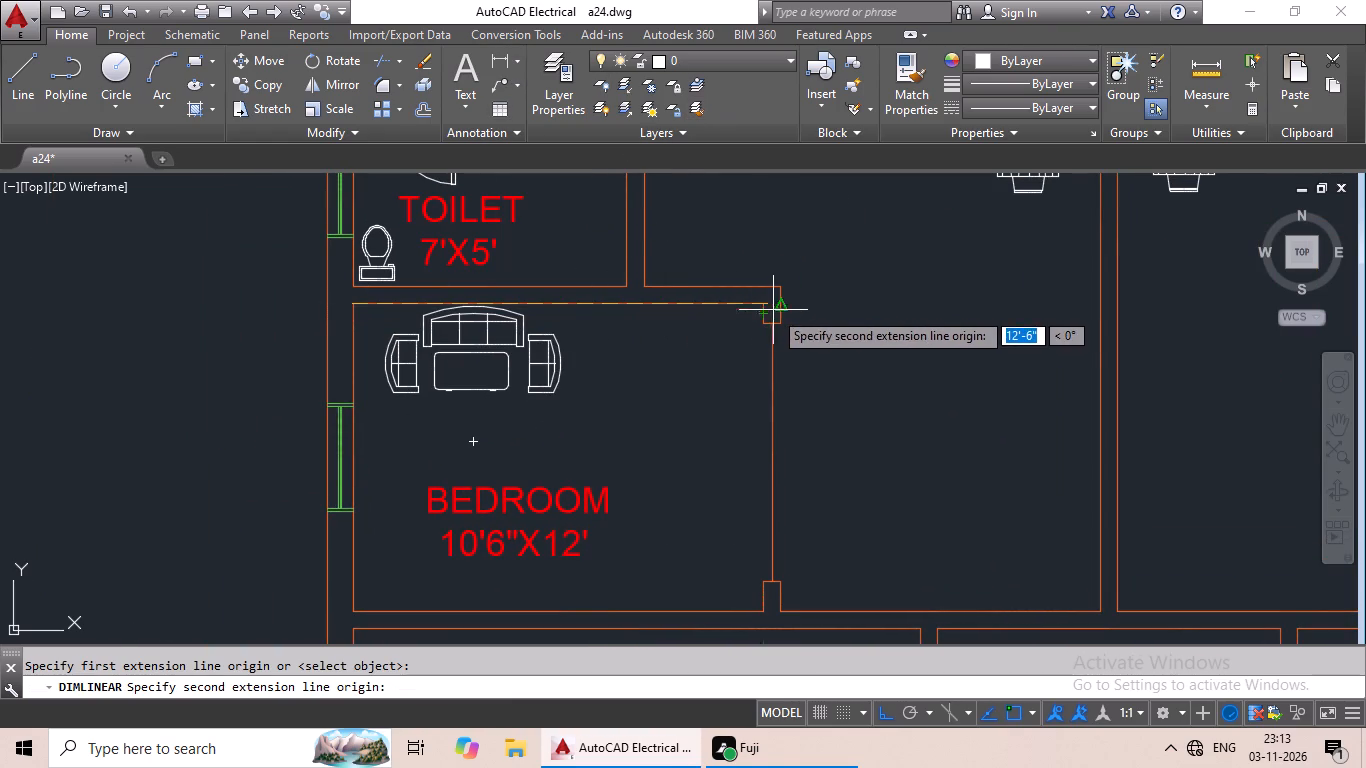
pyautogui.moveTo(761, 304); pyautogui.dragTo(758, 316)
pyautogui.scroll(1, 736, 352)
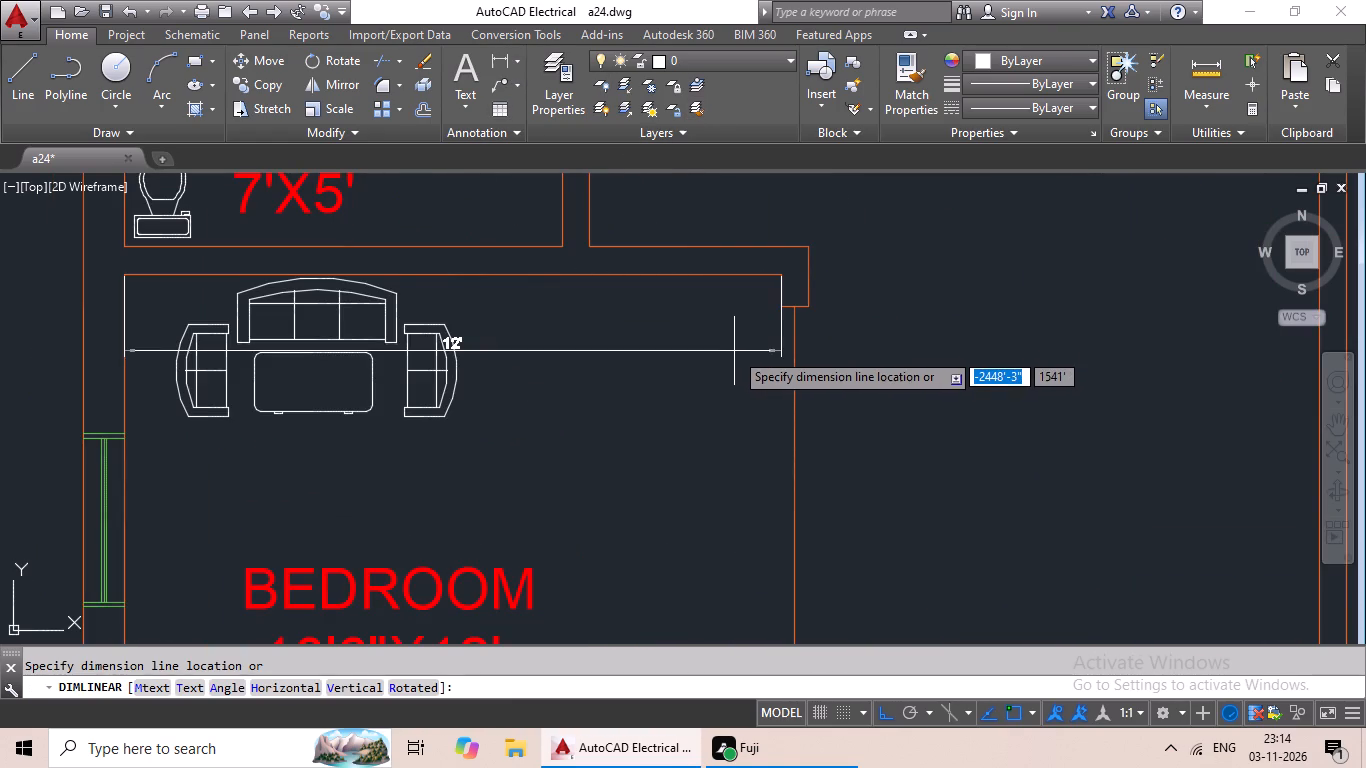
pyautogui.press('Escape')
# Measure the inside depth of the west apartment's sofa room along its inner side, from the toilet wall to the parking wall.
pyautogui.scroll(-2, 735, 338)
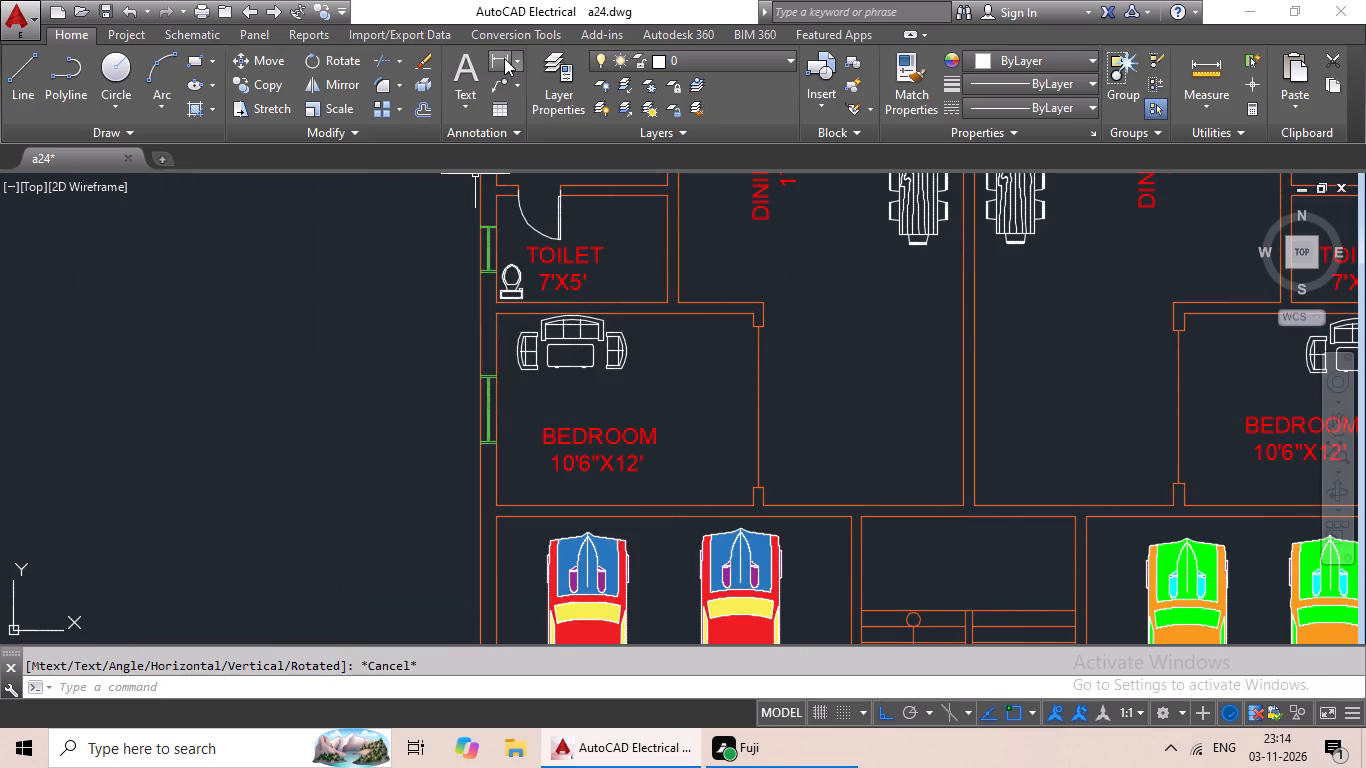
pyautogui.moveTo(640, 360); pyautogui.dragTo(464, 399, button='middle')
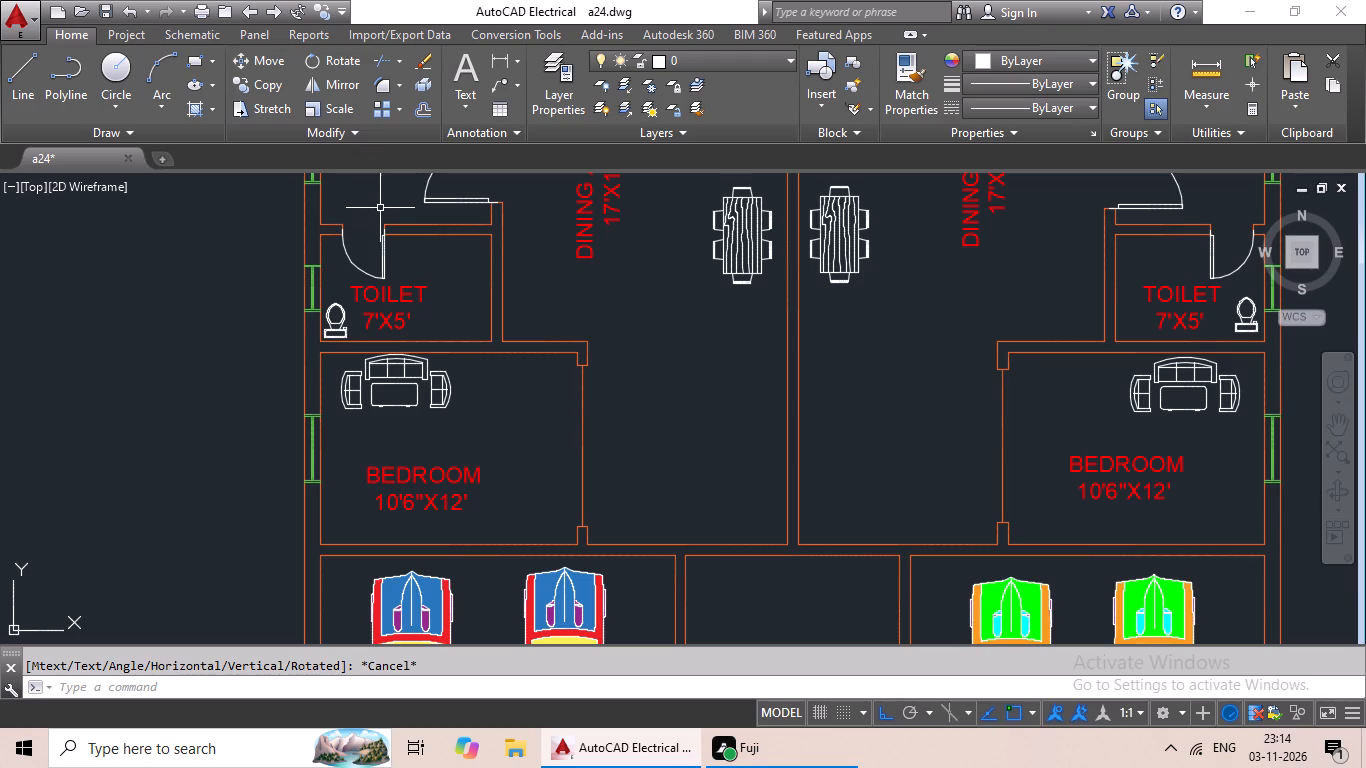
pyautogui.click(498, 55)
pyautogui.scroll(2, 557, 380)
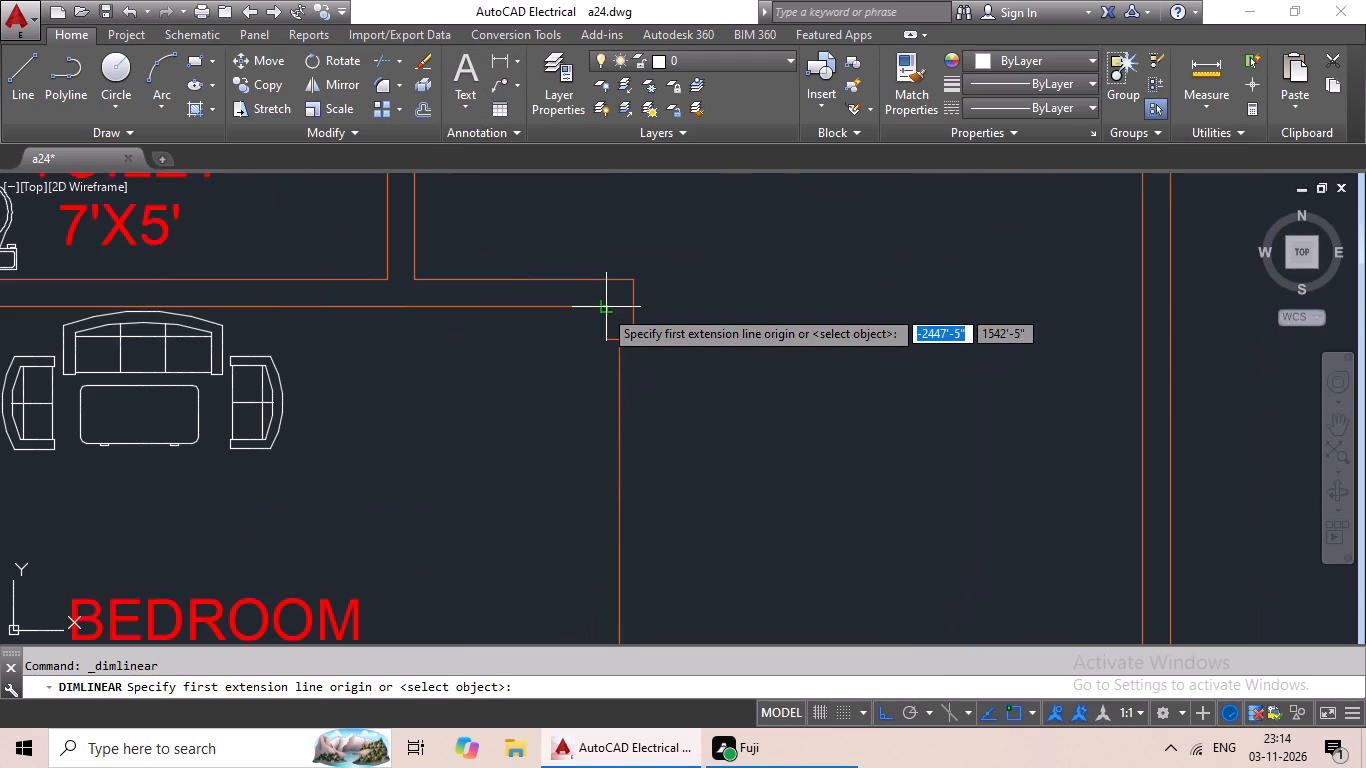
pyautogui.click(605, 310)
pyautogui.moveTo(588, 462); pyautogui.dragTo(576, 300, button='middle')
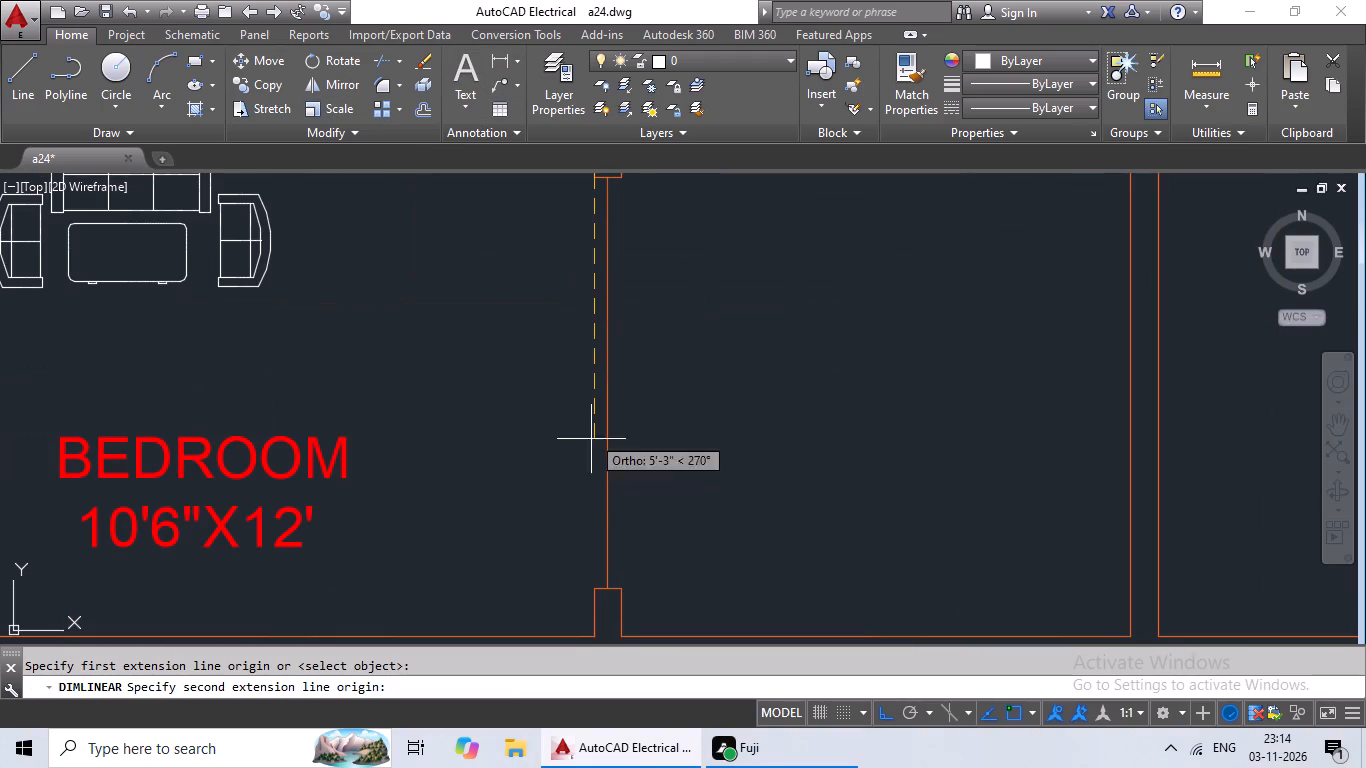
pyautogui.scroll(-1, 600, 579)
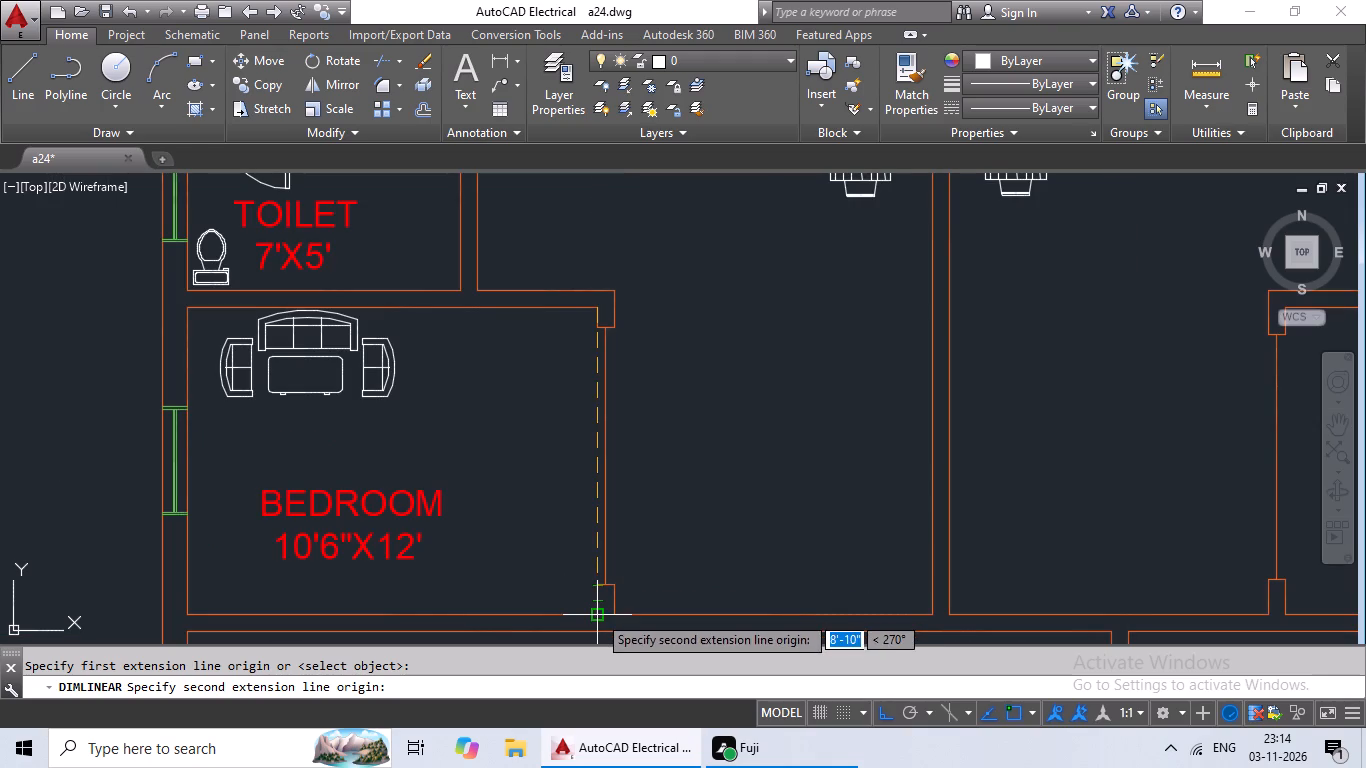
pyautogui.click(597, 614)
pyautogui.scroll(2, 535, 610)
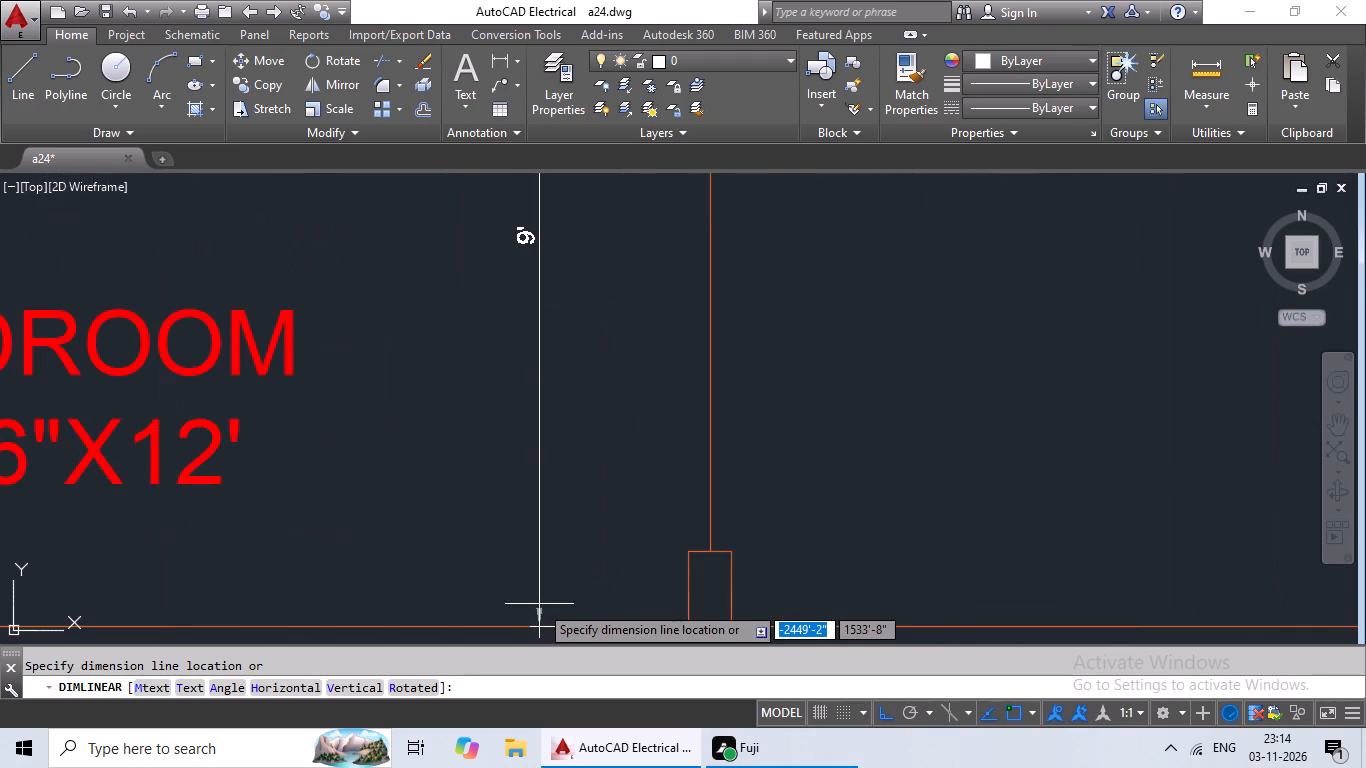
pyautogui.scroll(-2, 540, 605)
pyautogui.press('Escape')
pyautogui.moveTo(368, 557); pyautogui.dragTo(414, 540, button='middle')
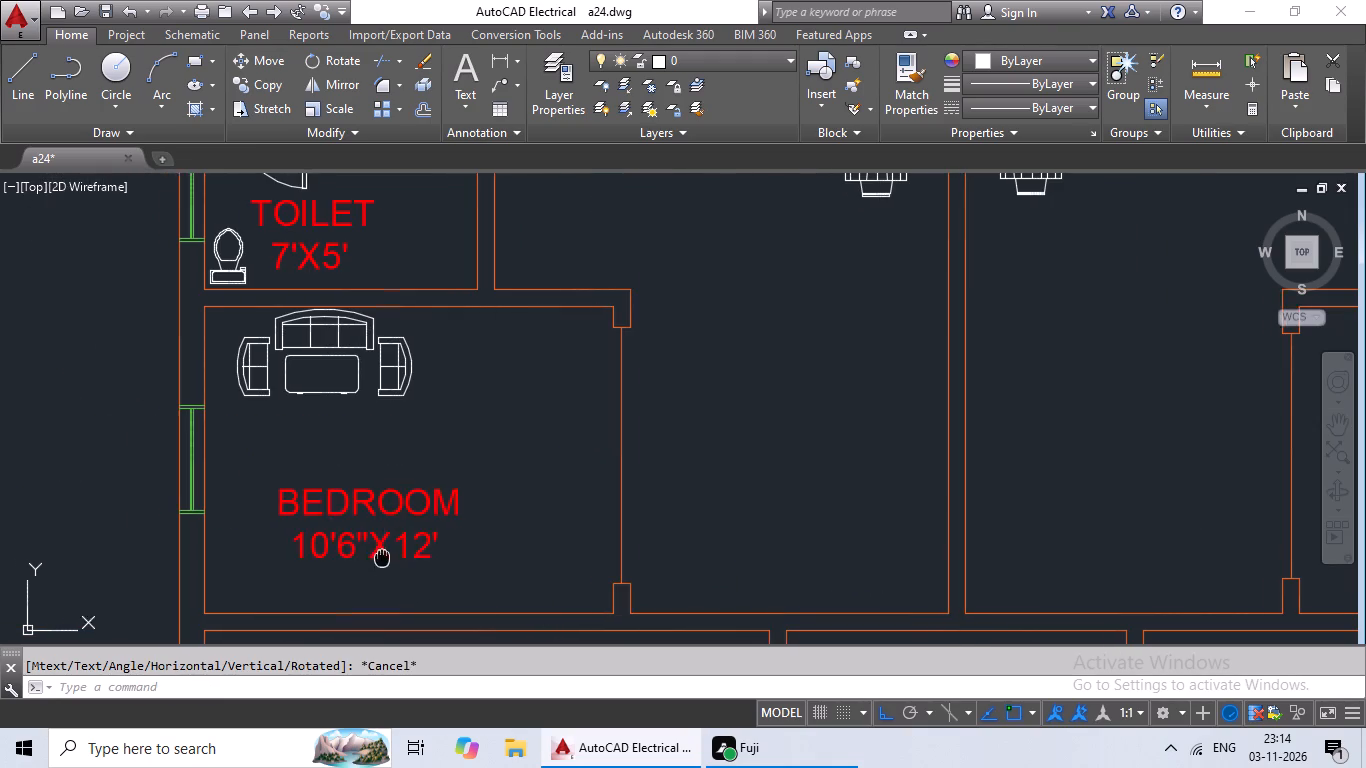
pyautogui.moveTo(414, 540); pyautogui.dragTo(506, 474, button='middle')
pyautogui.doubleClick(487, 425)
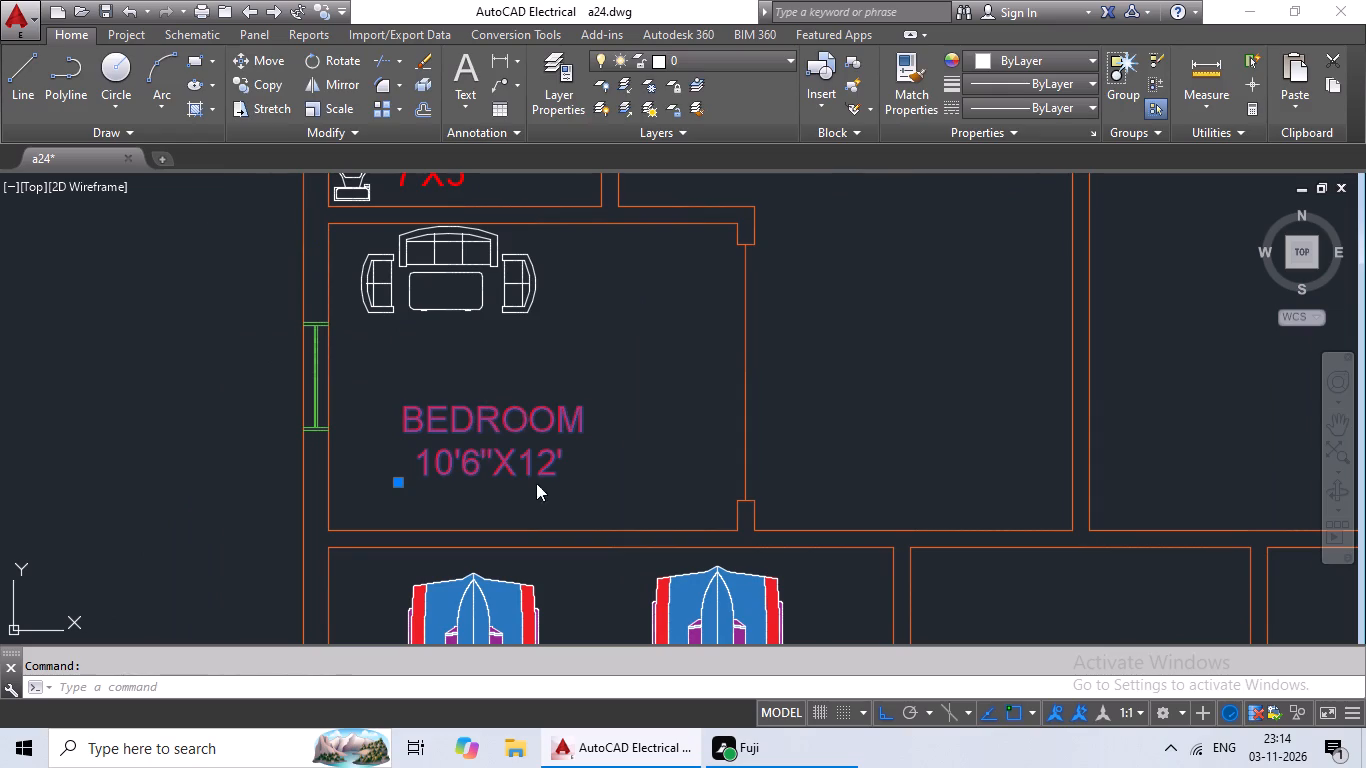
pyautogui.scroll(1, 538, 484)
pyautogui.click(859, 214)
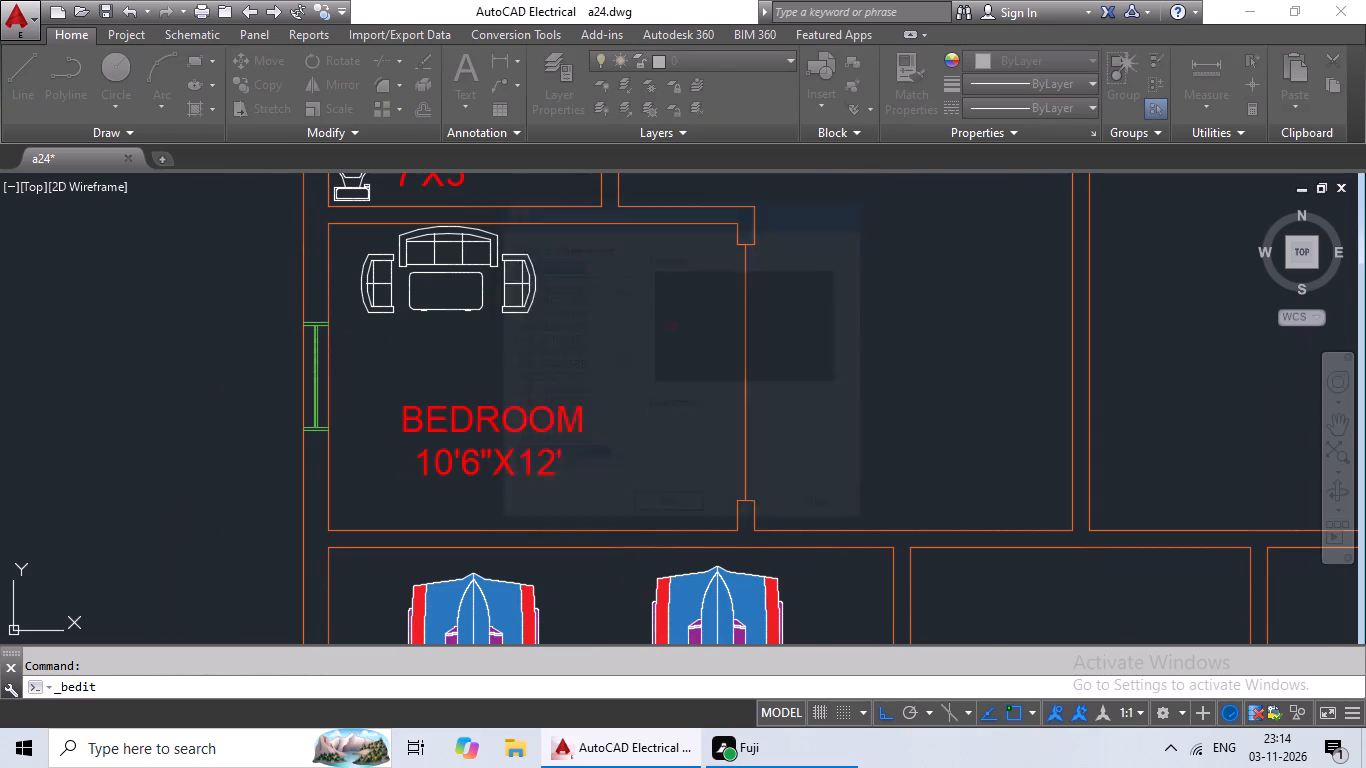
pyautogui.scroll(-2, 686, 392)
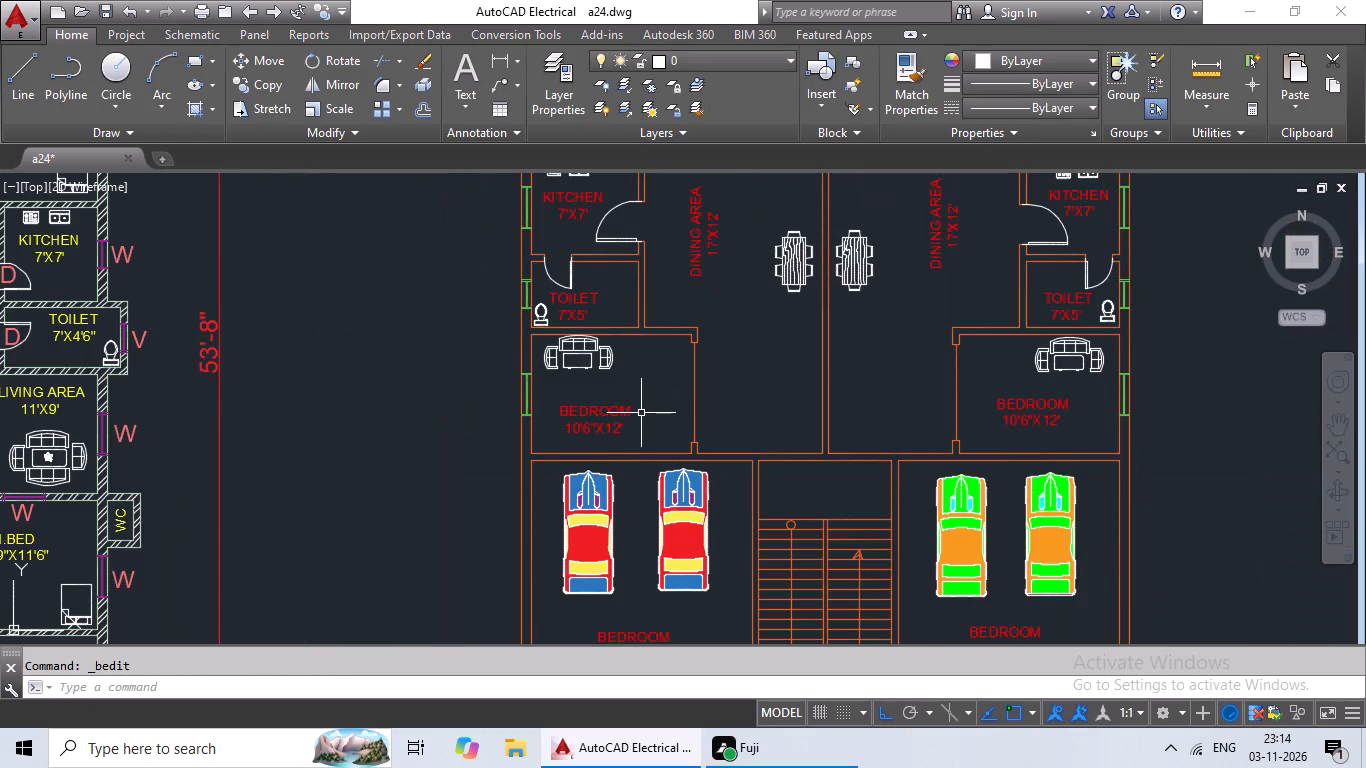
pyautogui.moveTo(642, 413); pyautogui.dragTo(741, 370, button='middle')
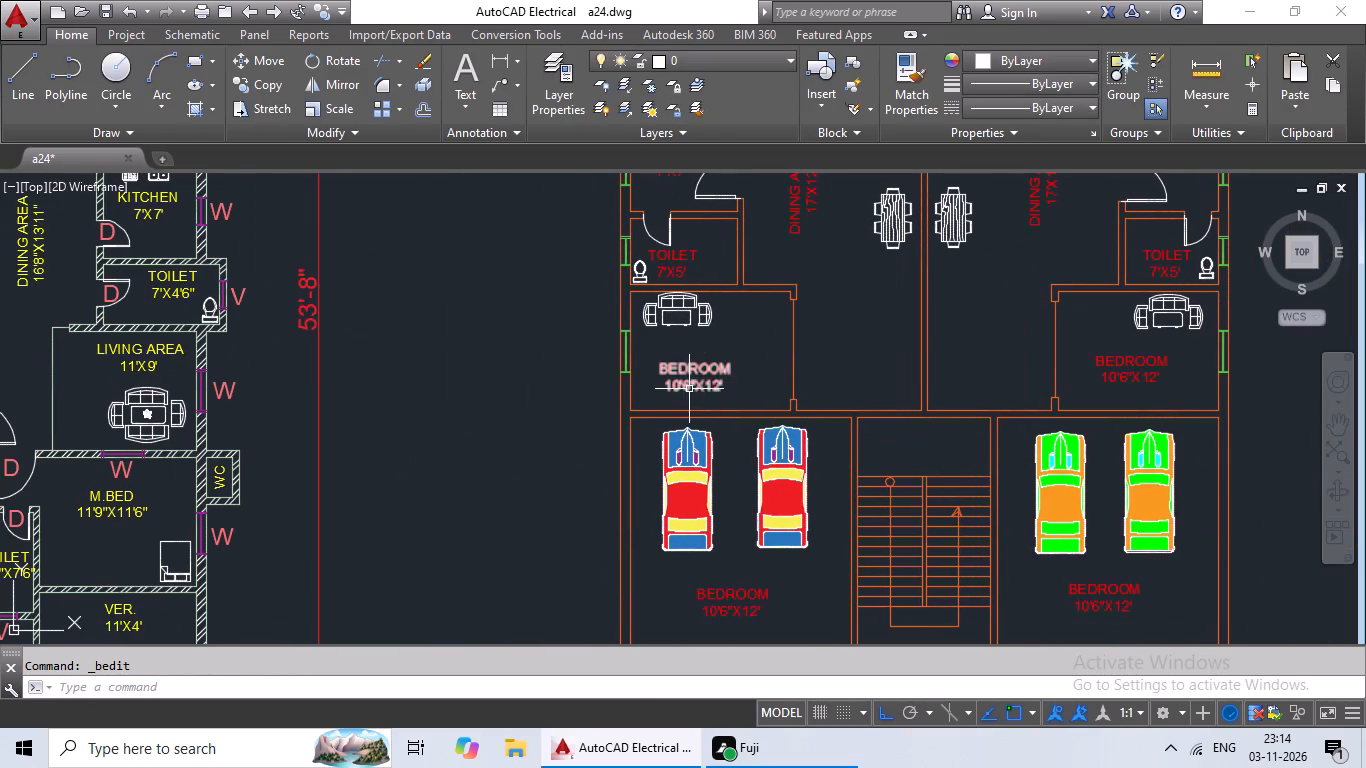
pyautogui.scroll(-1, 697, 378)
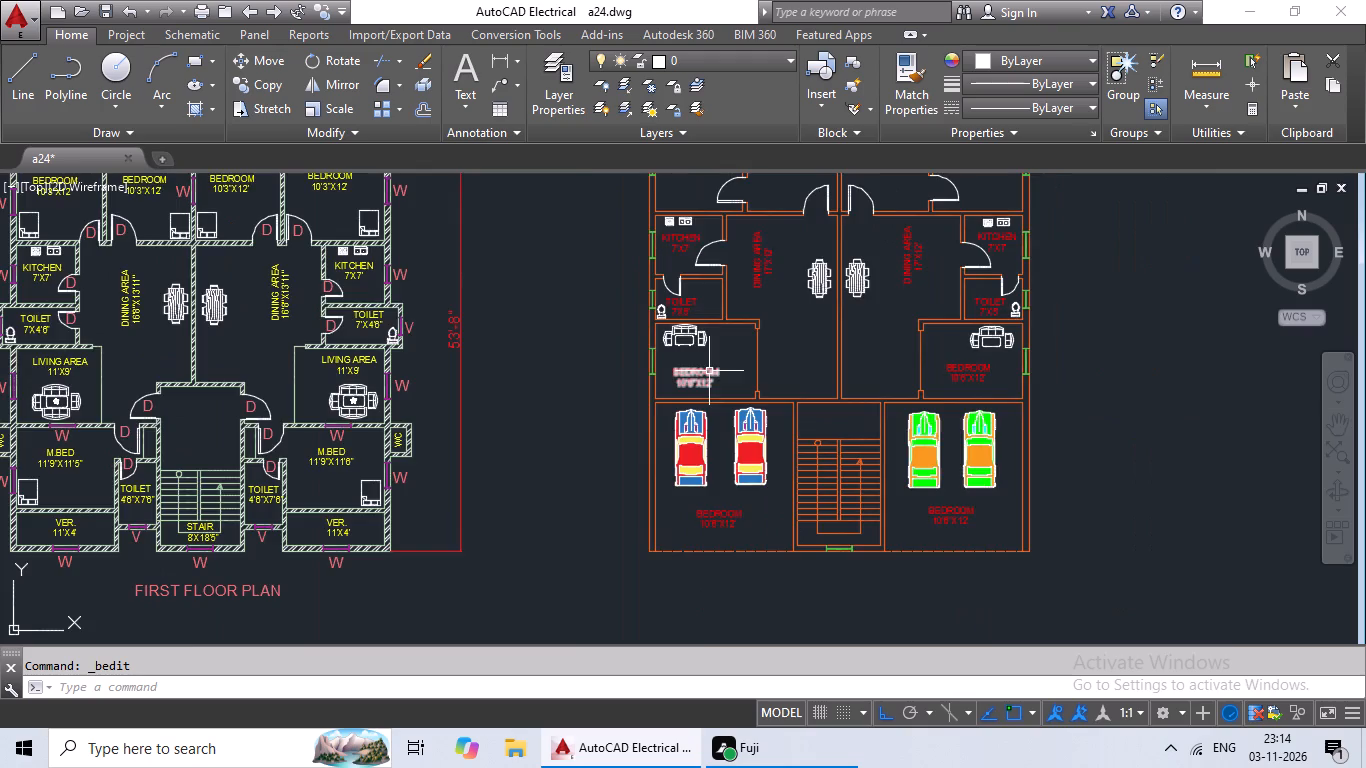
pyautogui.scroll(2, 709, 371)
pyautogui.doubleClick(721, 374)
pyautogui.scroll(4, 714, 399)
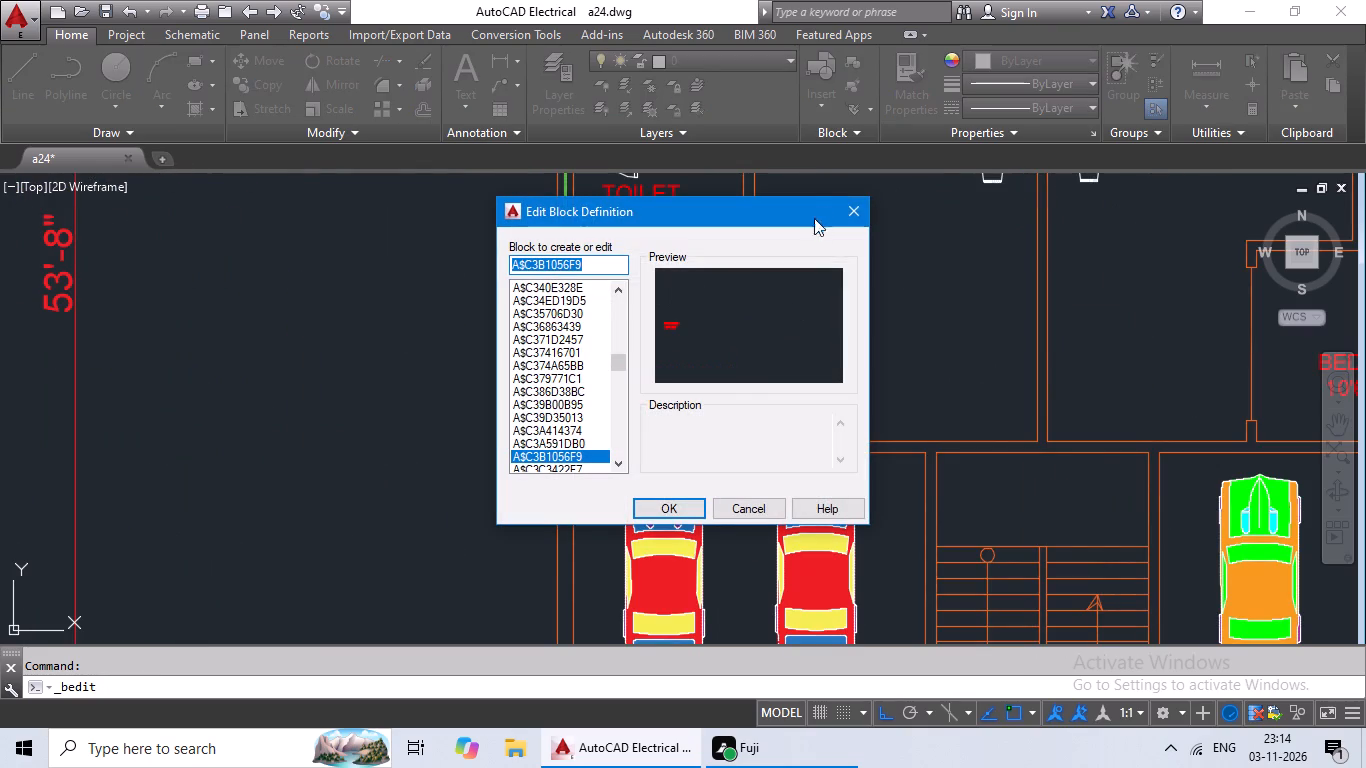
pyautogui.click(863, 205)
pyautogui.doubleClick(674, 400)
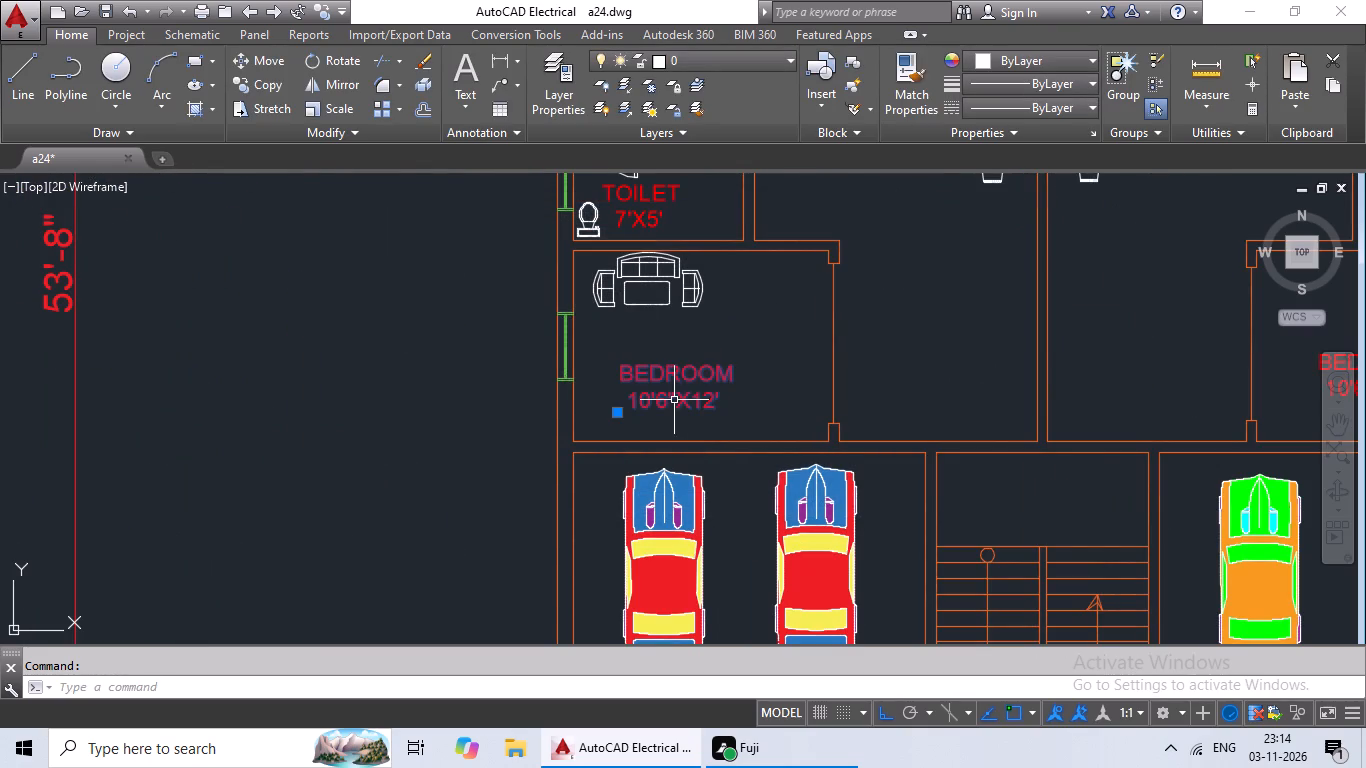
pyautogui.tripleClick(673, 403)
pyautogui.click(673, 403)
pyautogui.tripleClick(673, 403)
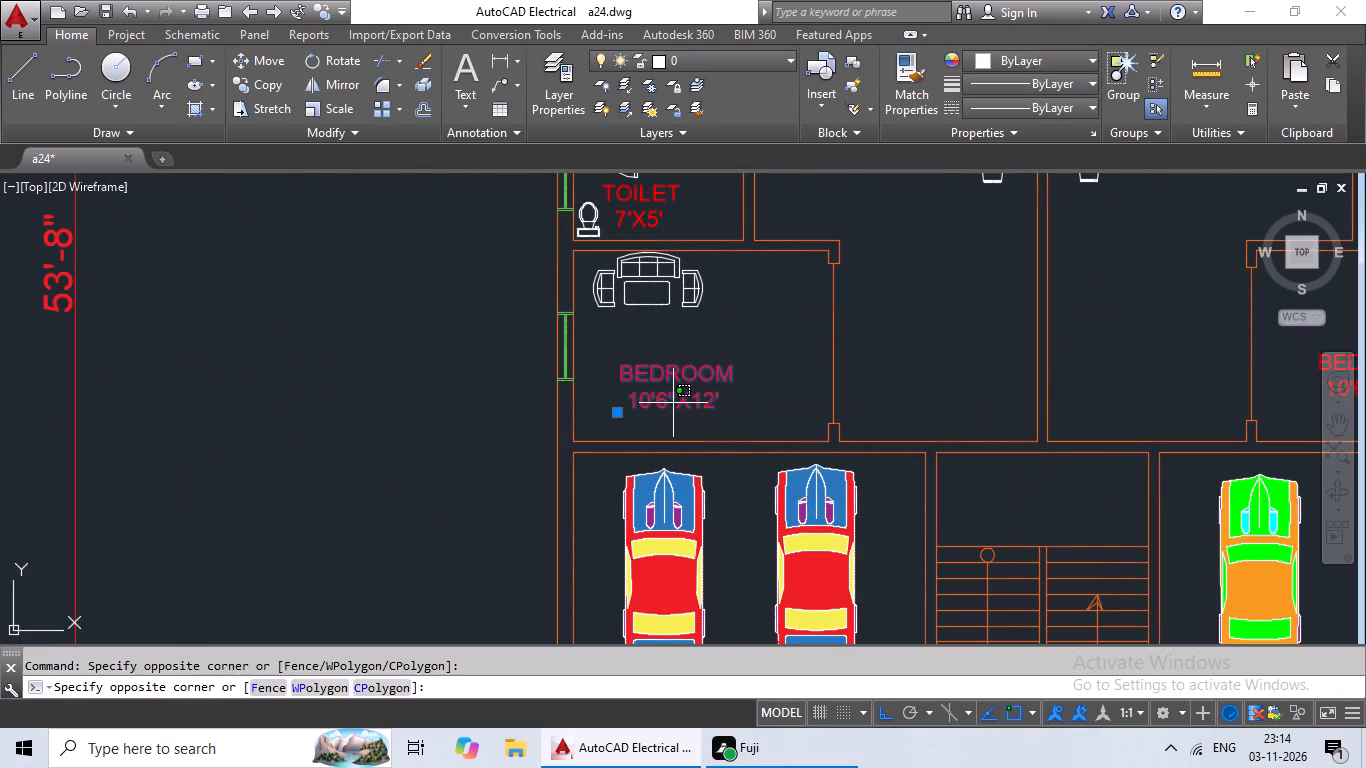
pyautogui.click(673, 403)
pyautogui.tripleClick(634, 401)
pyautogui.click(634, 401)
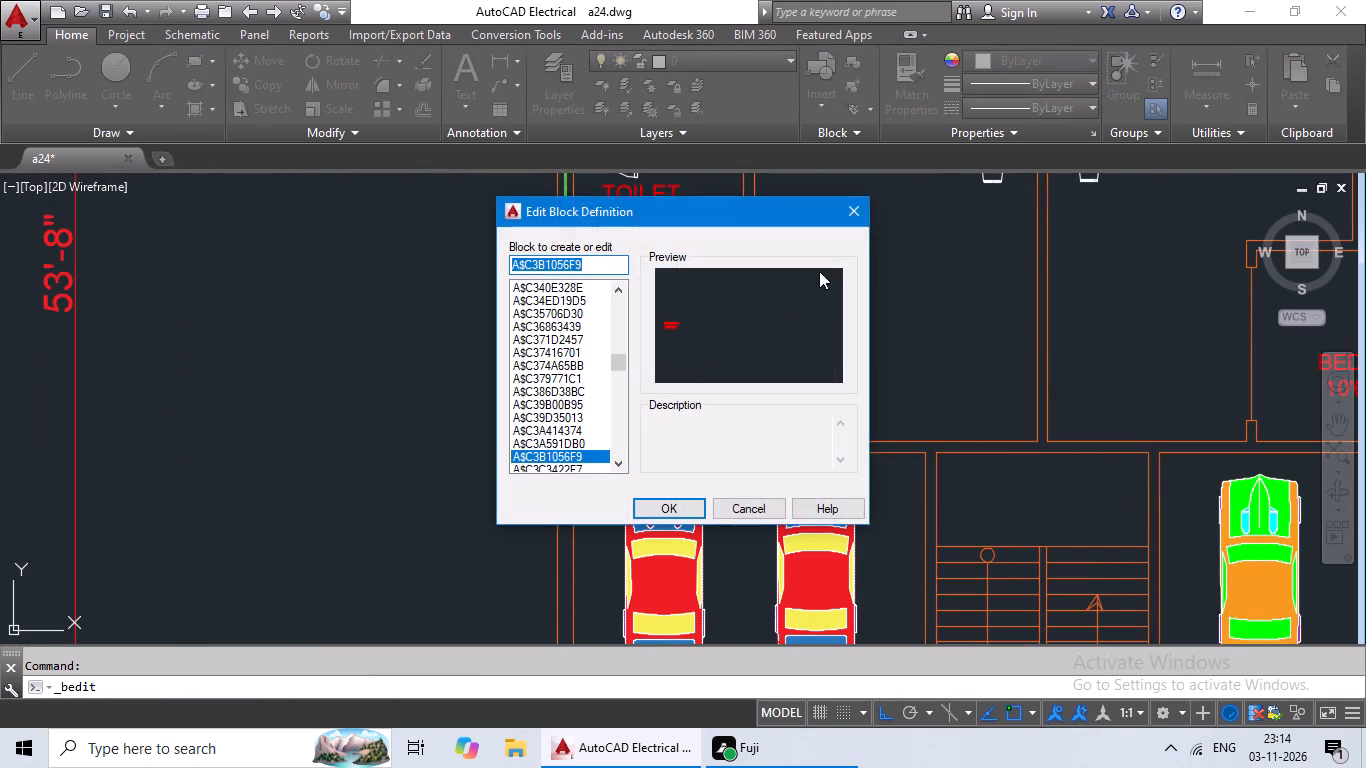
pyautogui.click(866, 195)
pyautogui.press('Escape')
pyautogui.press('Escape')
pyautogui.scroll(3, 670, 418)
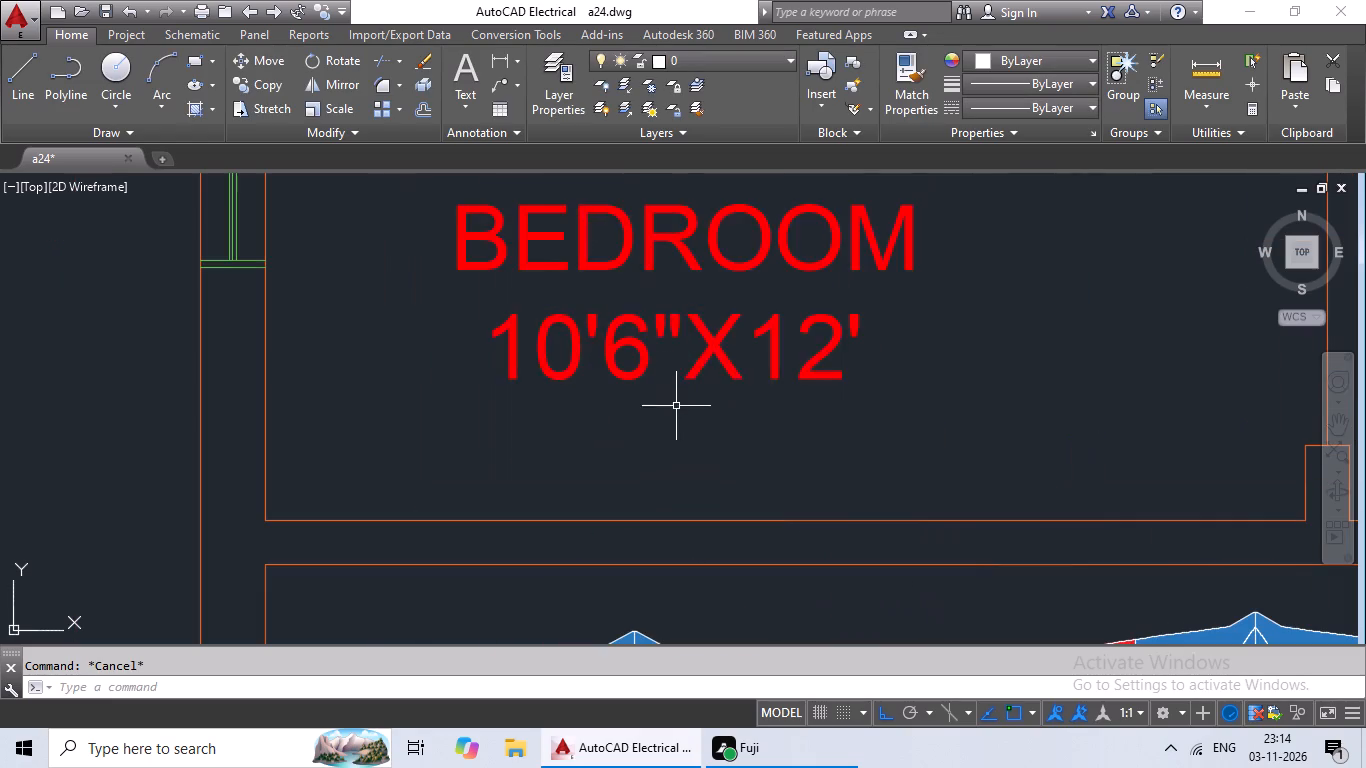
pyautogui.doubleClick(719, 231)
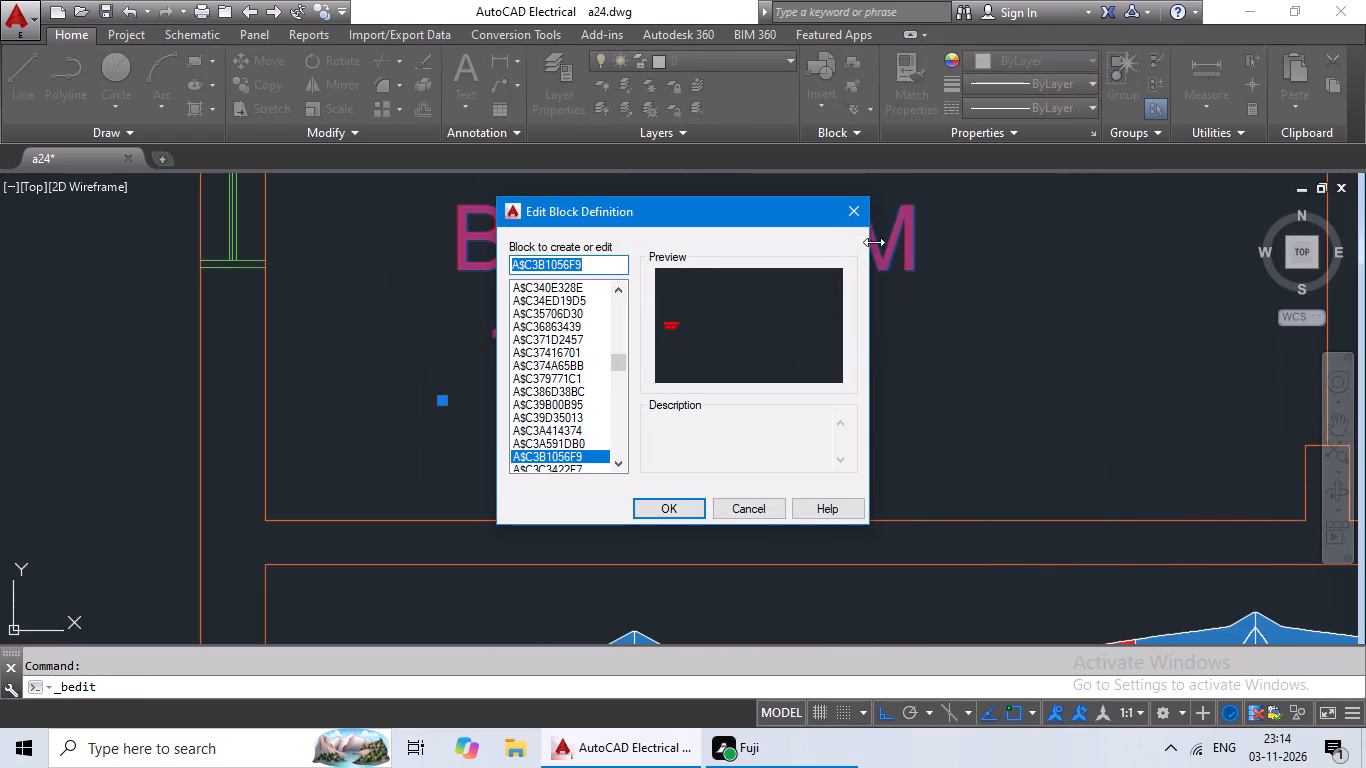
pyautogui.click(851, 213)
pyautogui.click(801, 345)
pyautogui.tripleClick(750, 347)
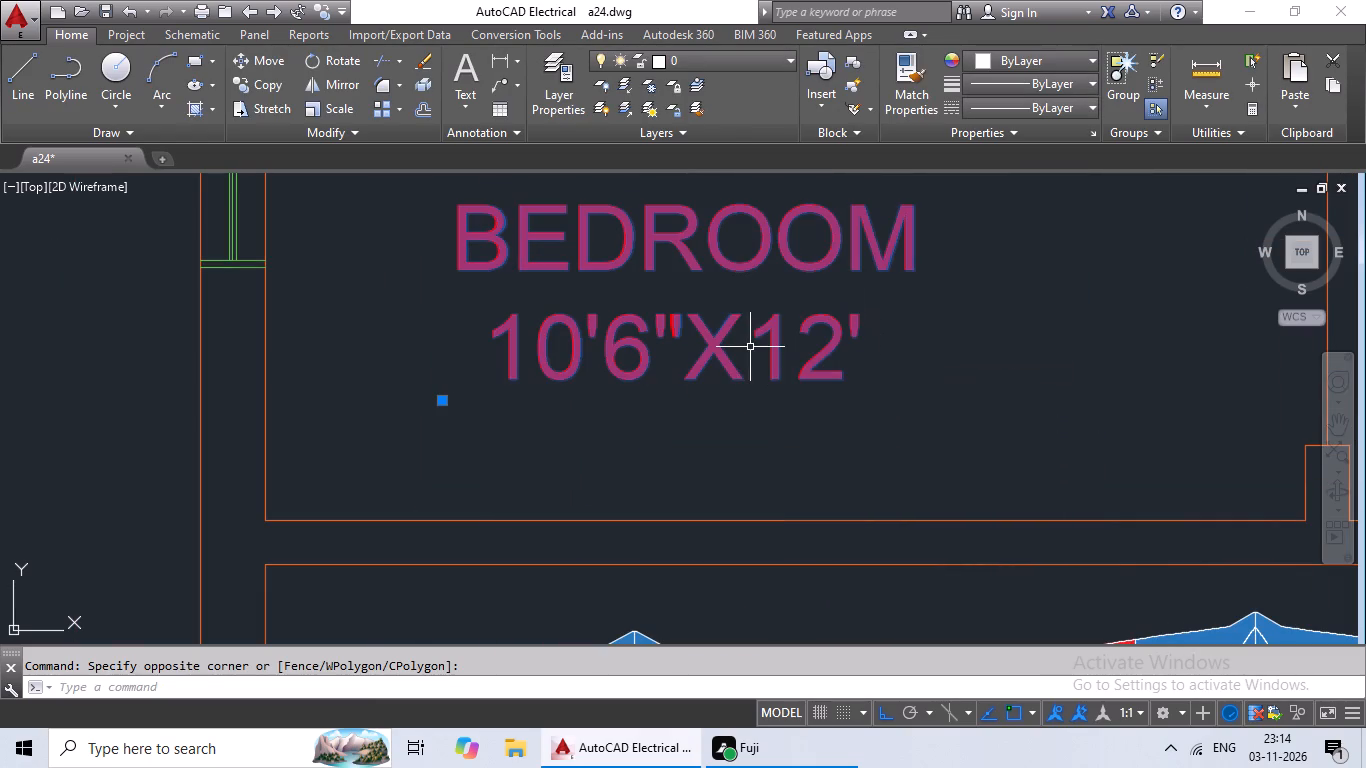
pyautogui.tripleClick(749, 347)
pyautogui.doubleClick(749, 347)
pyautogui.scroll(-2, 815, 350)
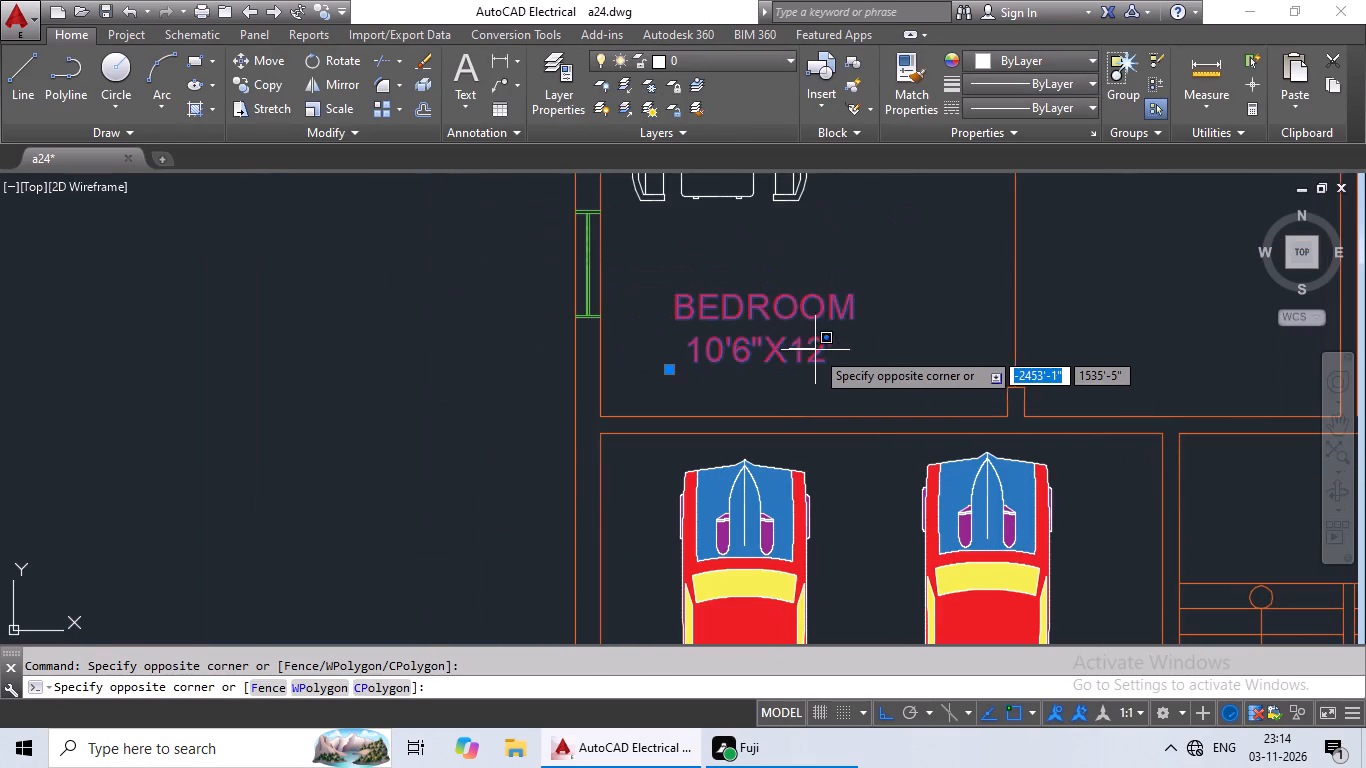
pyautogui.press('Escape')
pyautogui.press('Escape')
# Replace the BEDROOM label in the east apartment's sofa room with LIVING AREA and 12'X9' on two lines.
pyautogui.scroll(-1, 859, 344)
pyautogui.moveTo(859, 344); pyautogui.dragTo(309, 425, button='middle')
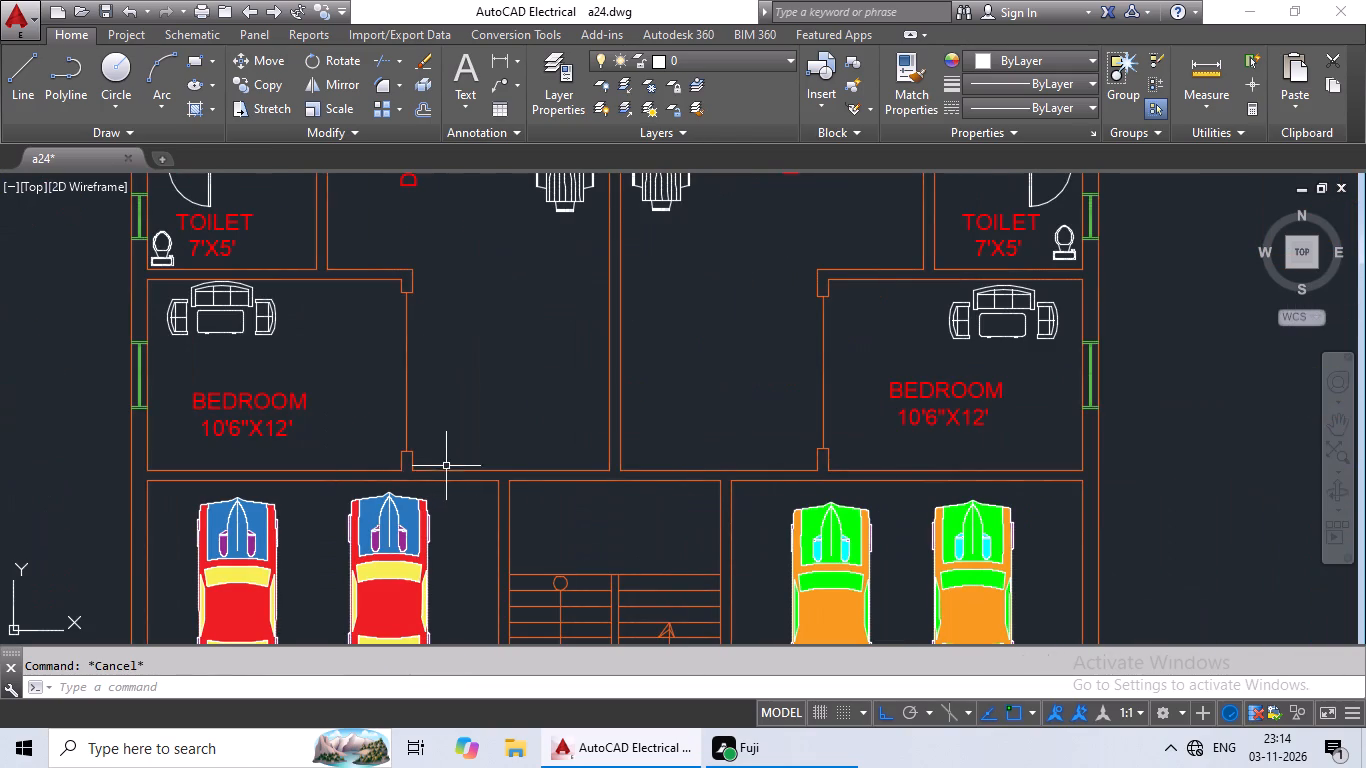
pyautogui.doubleClick(938, 385)
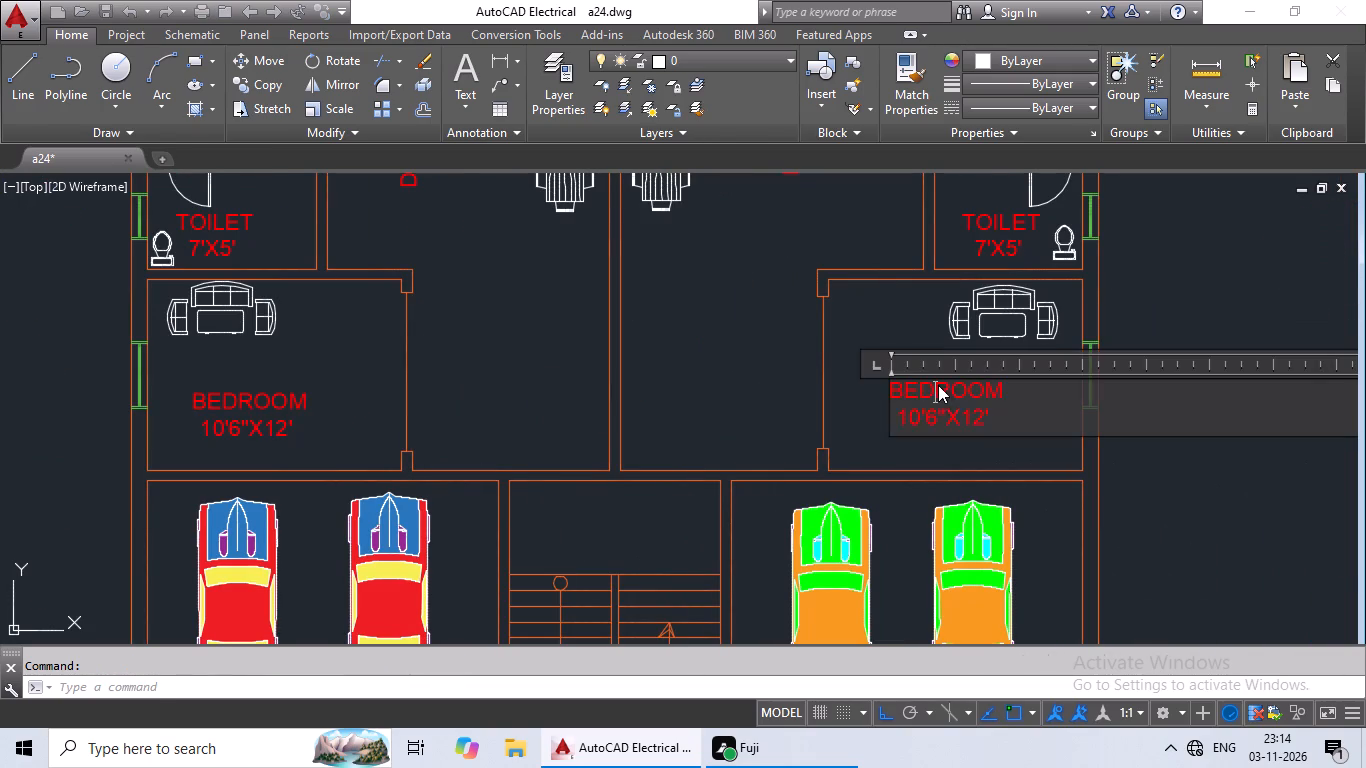
pyautogui.scroll(1, 1049, 435)
pyautogui.scroll(1, 969, 430)
pyautogui.click(991, 407)
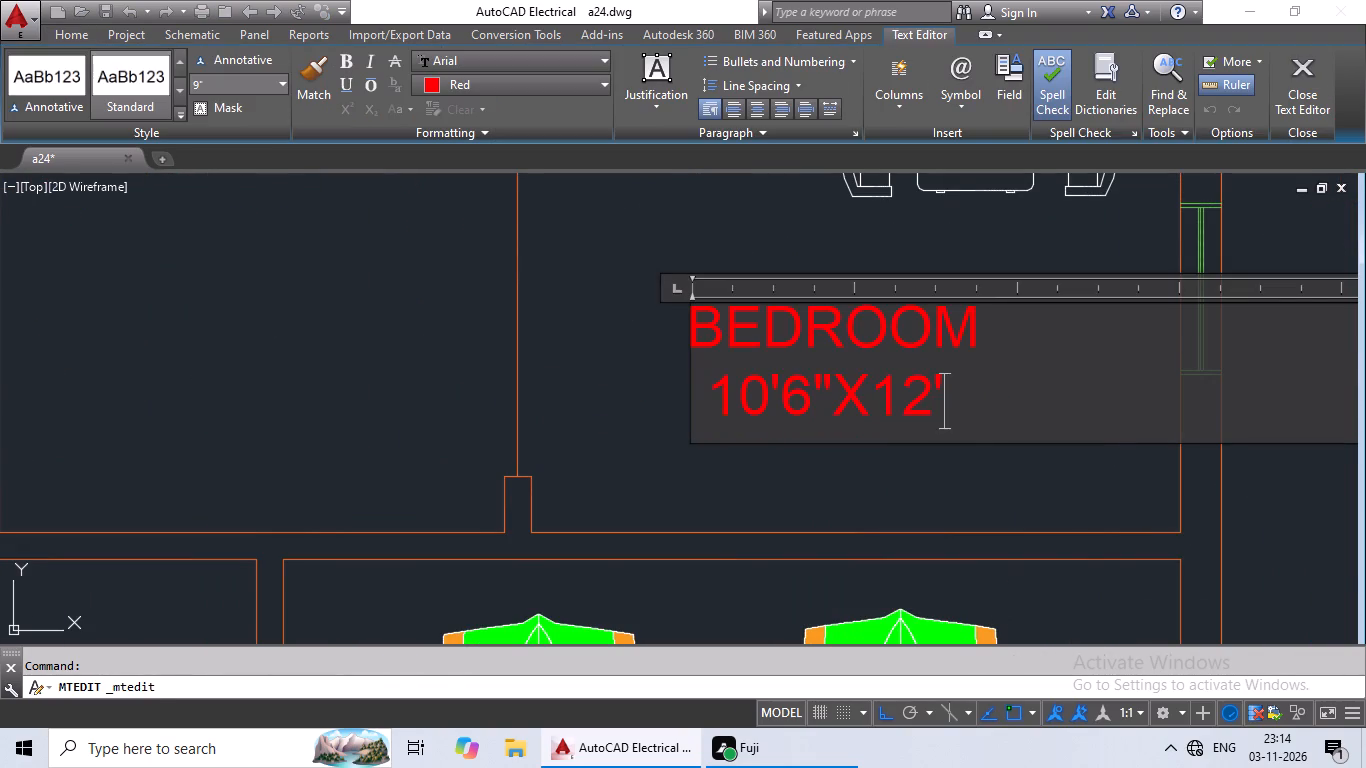
pyautogui.press('BackSpace')
pyautogui.press('BackSpace')
pyautogui.press('BackSpace')
pyautogui.press('BackSpace')
pyautogui.press('BackSpace')
pyautogui.press('BackSpace')
pyautogui.press('BackSpace')
pyautogui.press('BackSpace')
pyautogui.press('BackSpace')
pyautogui.press('BackSpace')
pyautogui.press('BackSpace')
pyautogui.press('BackSpace')
pyautogui.press('BackSpace')
pyautogui.press('BackSpace')
pyautogui.press('BackSpace')
pyautogui.press('BackSpace')
pyautogui.press('BackSpace')
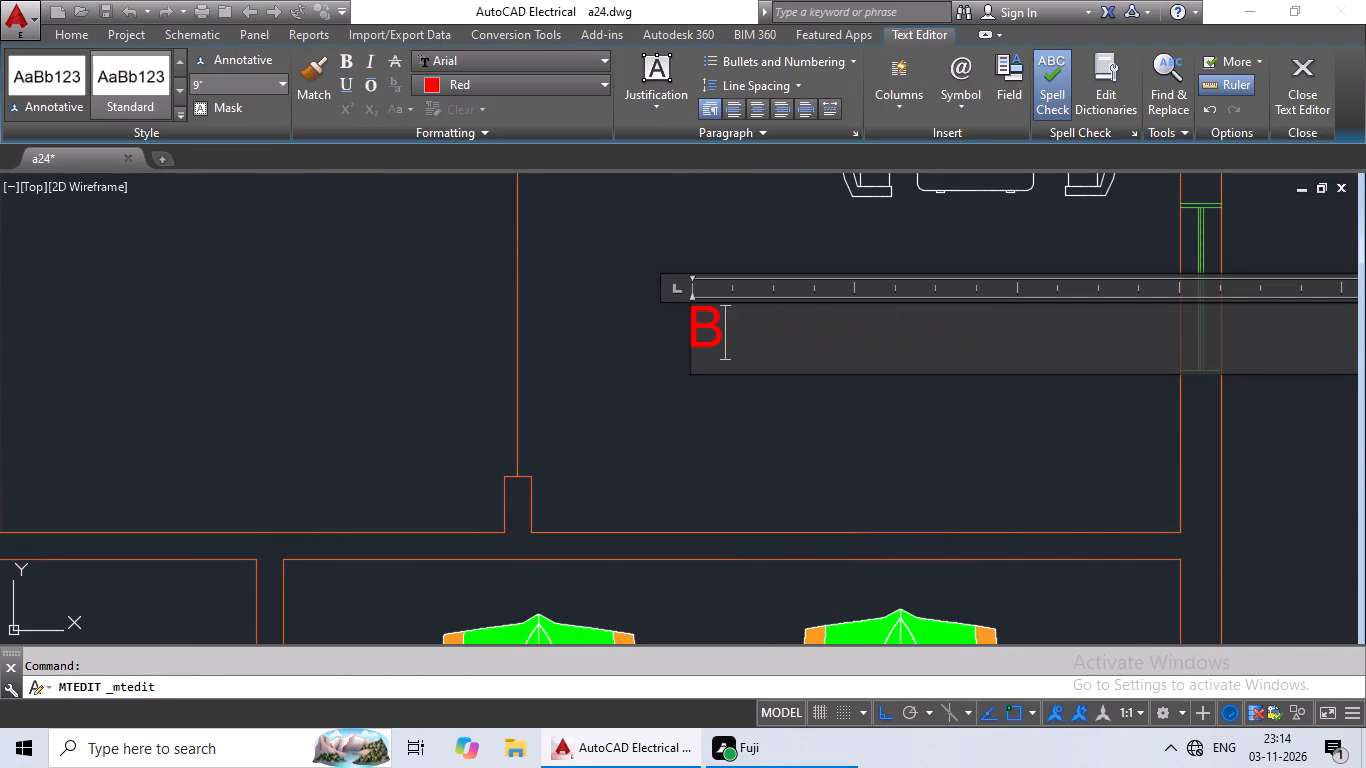
pyautogui.press('BackSpace')
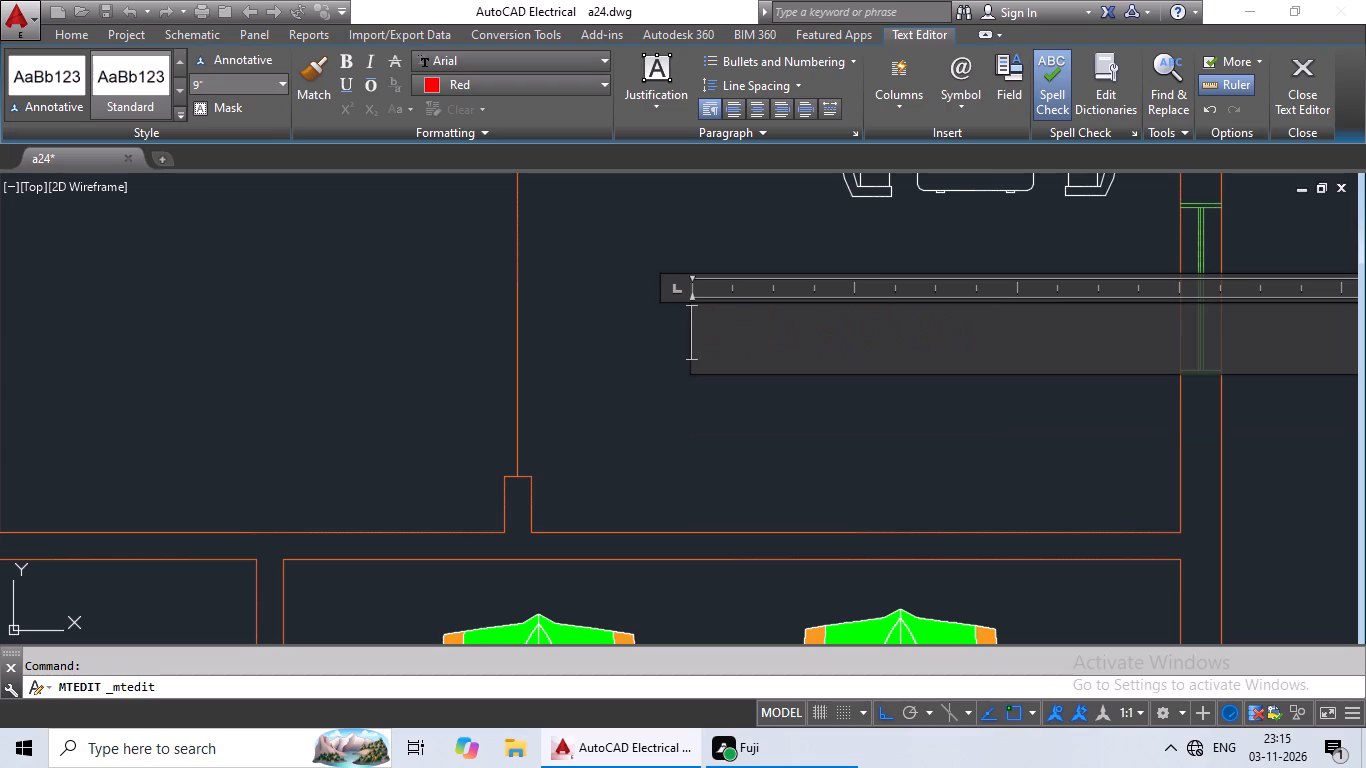
pyautogui.write('LIVING')
pyautogui.press('space')
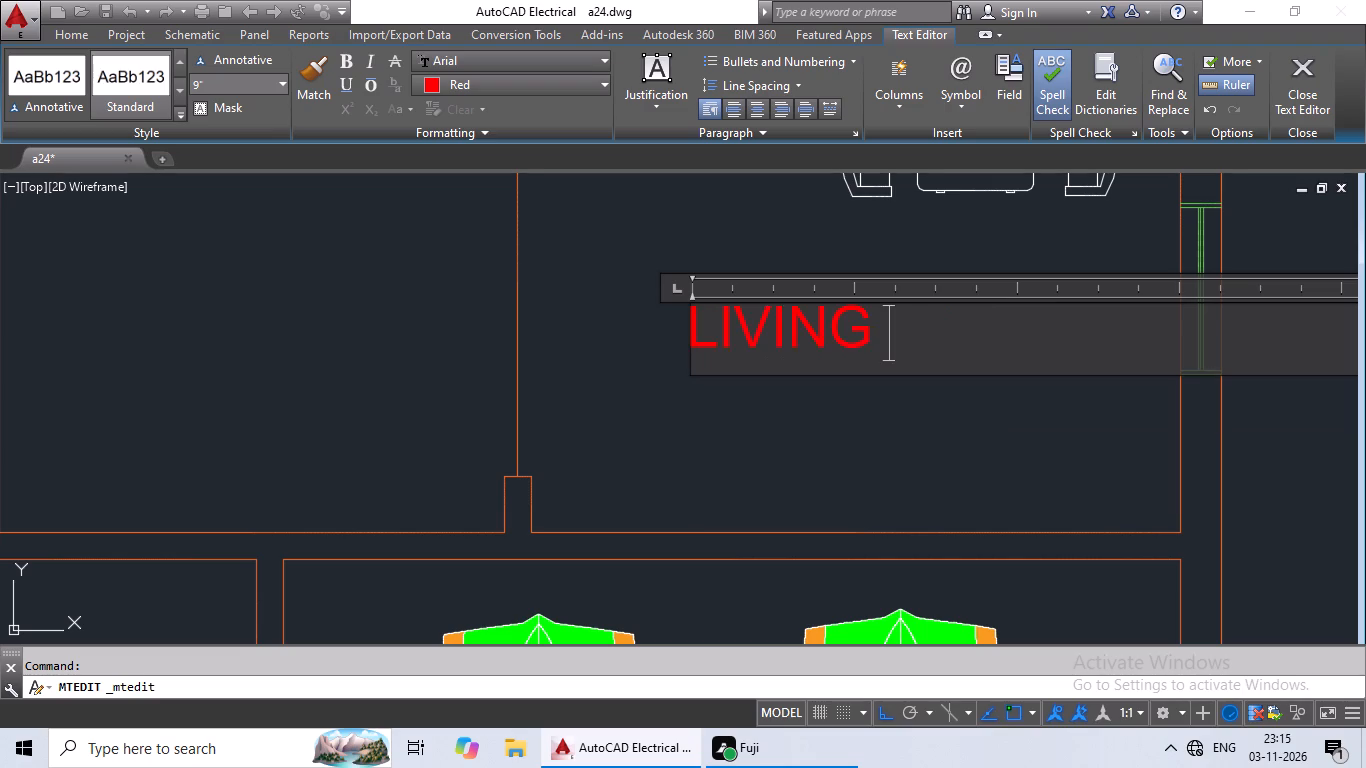
pyautogui.write('AREA')
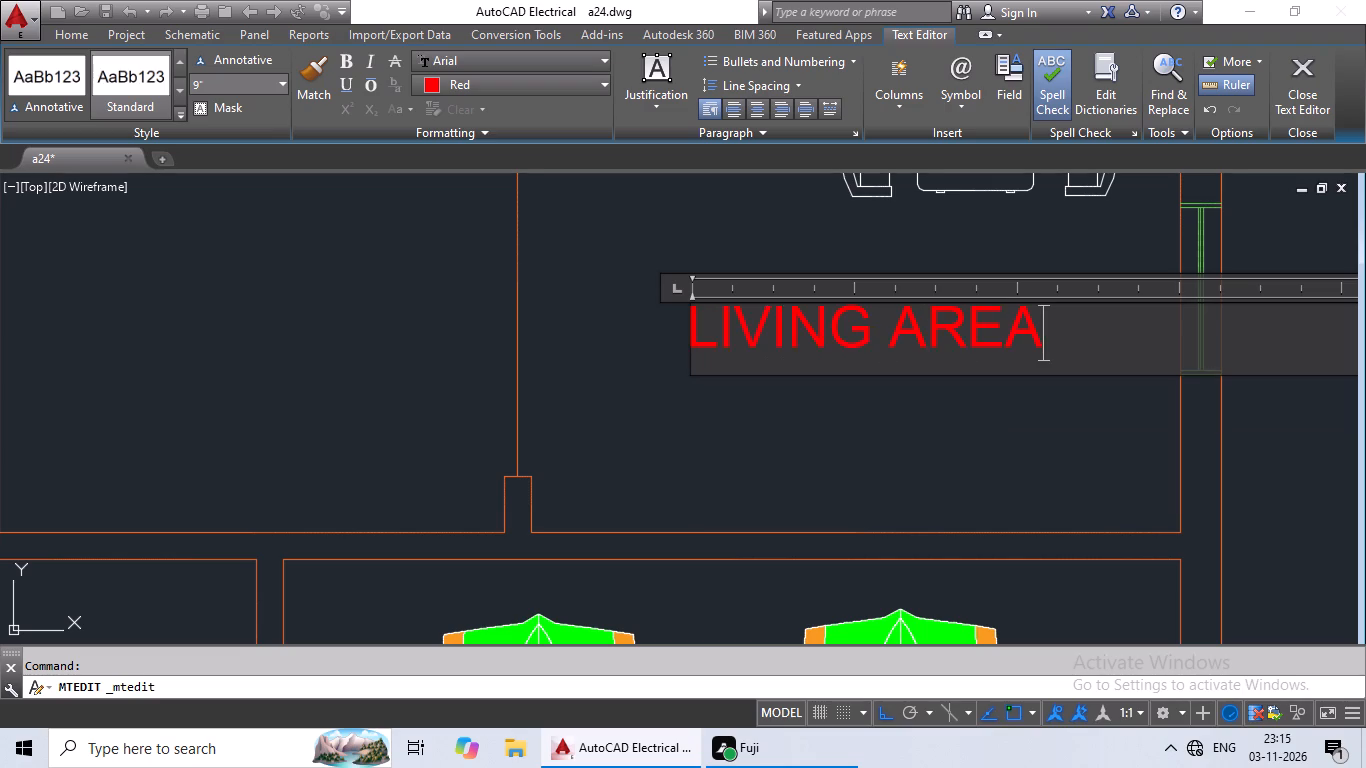
pyautogui.press('Return')
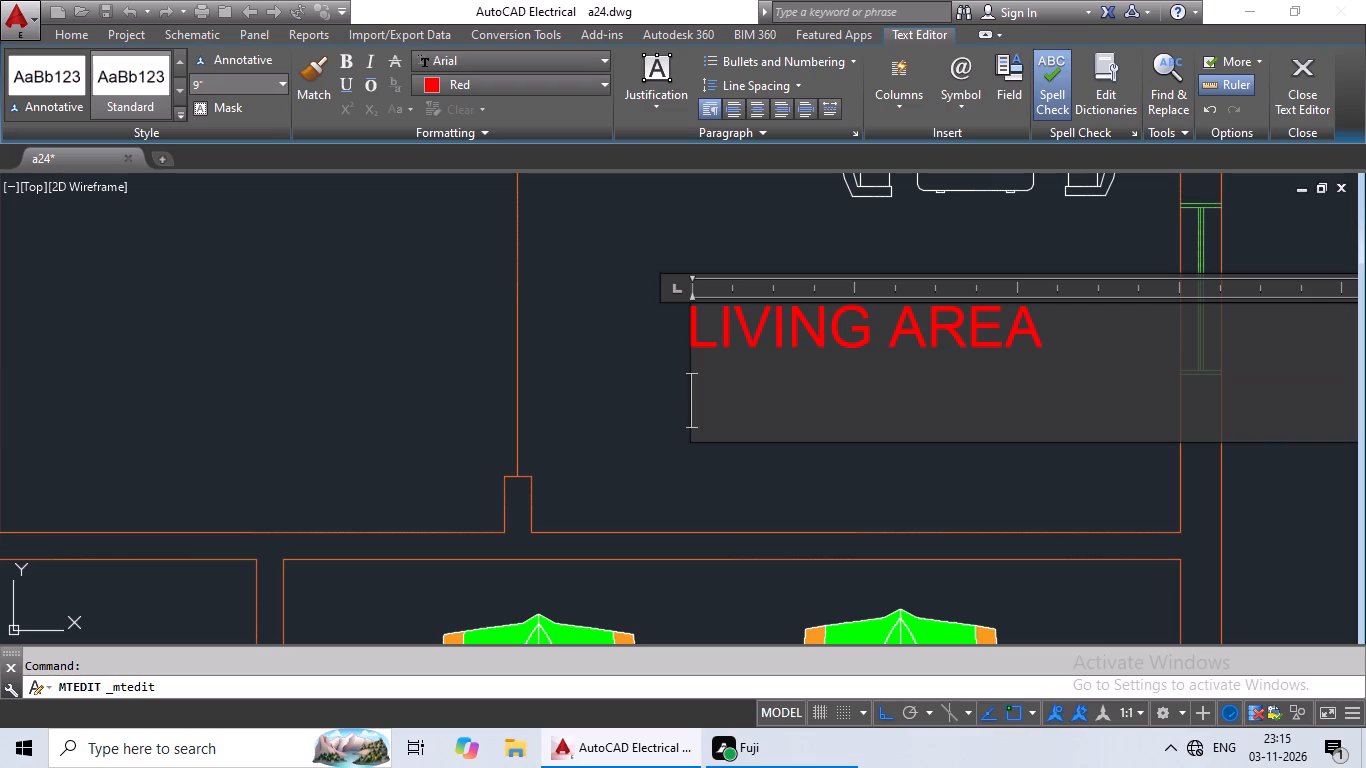
pyautogui.write("12'X")
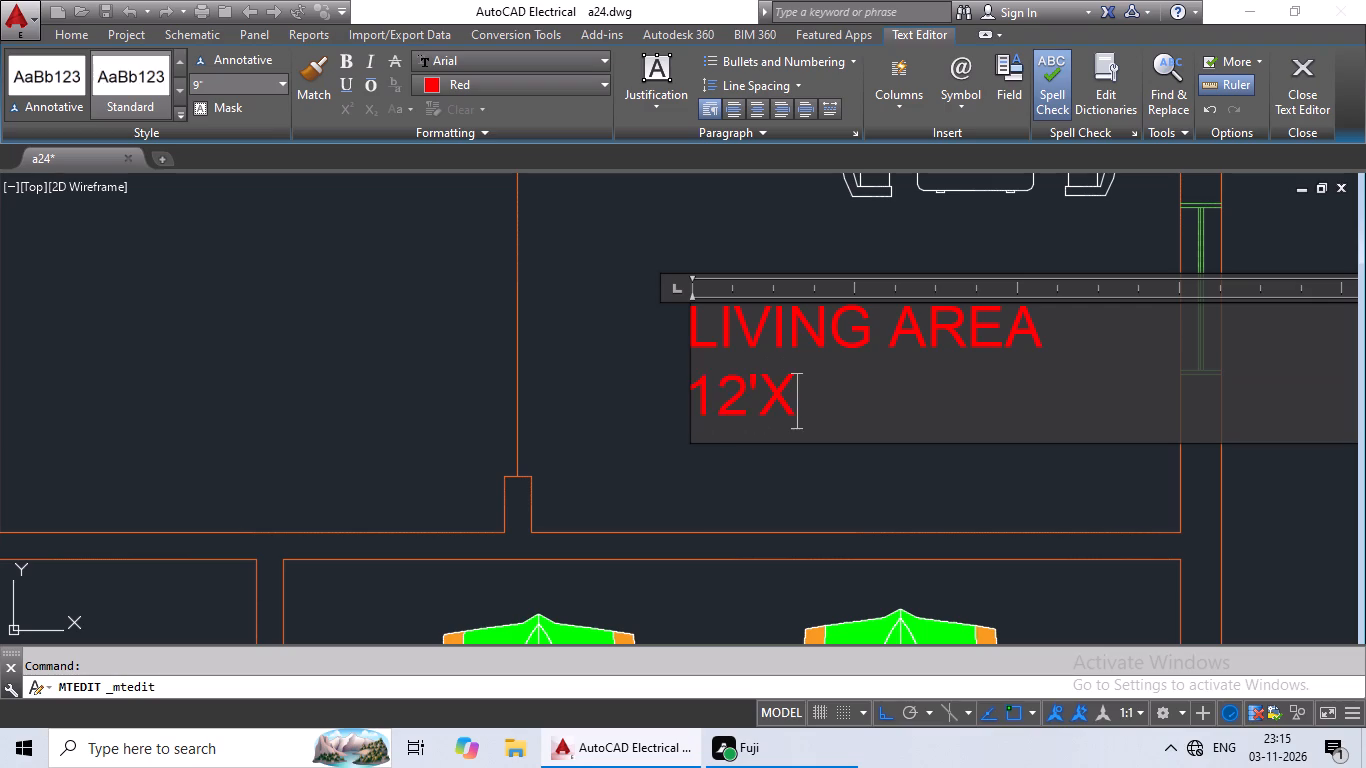
pyautogui.write("9'")
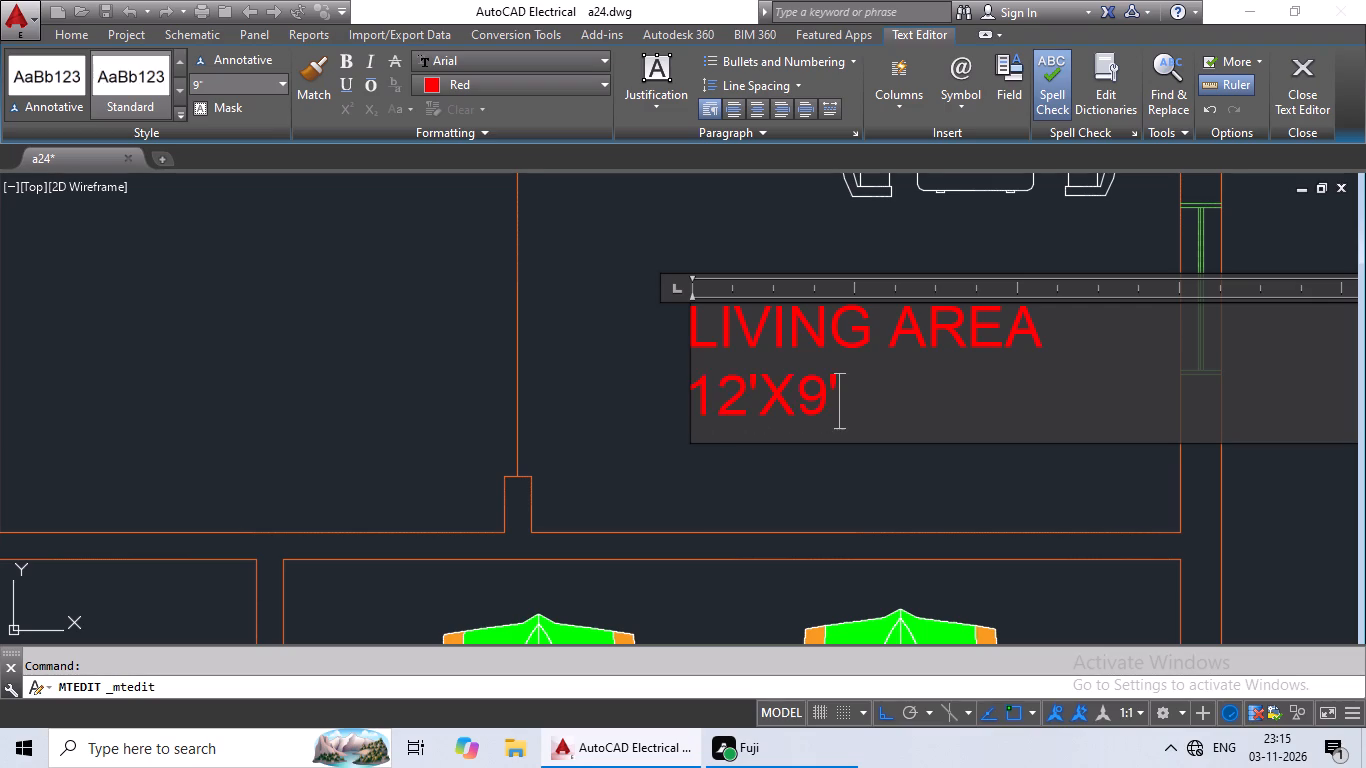
# Indent the 12'X9' line with spaces so it is centred under LIVING AREA, and finish editing the label.
pyautogui.click(694, 376)
pyautogui.press('space')
pyautogui.press('space')
pyautogui.press('space')
pyautogui.press('space')
pyautogui.press('space')
pyautogui.press('space')
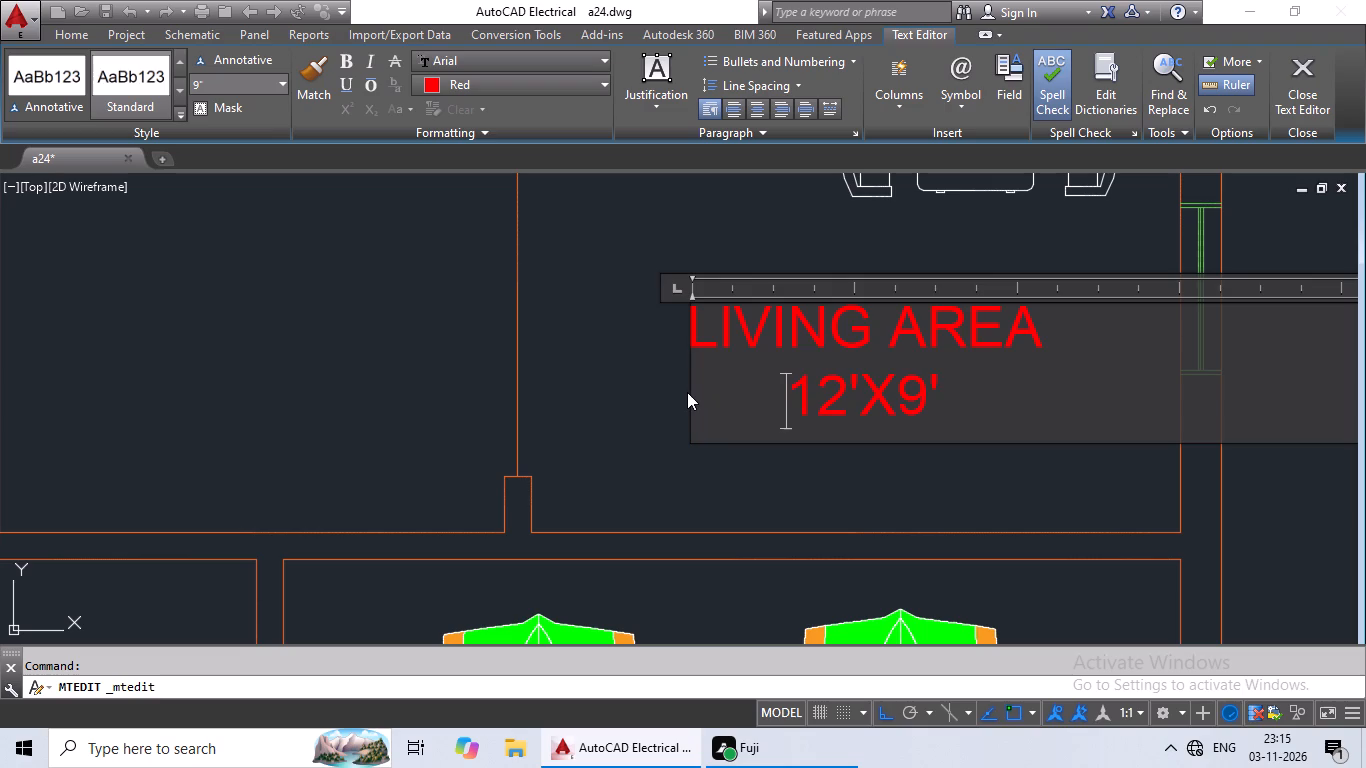
pyautogui.click(634, 348)
# Delete the BEDROOM label in the west apartment's sofa room.
pyautogui.scroll(-3, 678, 358)
pyautogui.moveTo(405, 440); pyautogui.dragTo(559, 496, button='middle')
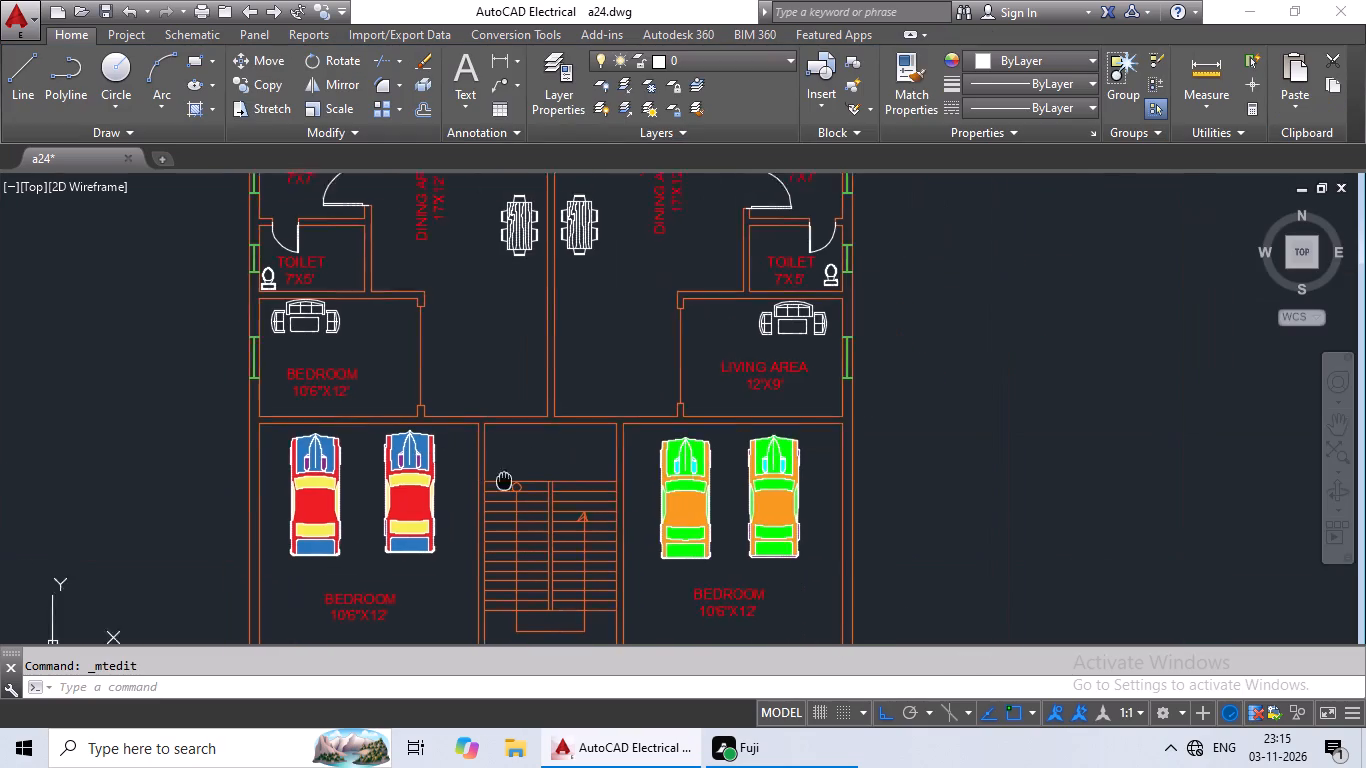
pyautogui.moveTo(559, 496); pyautogui.dragTo(656, 505, button='middle')
pyautogui.doubleClick(529, 428)
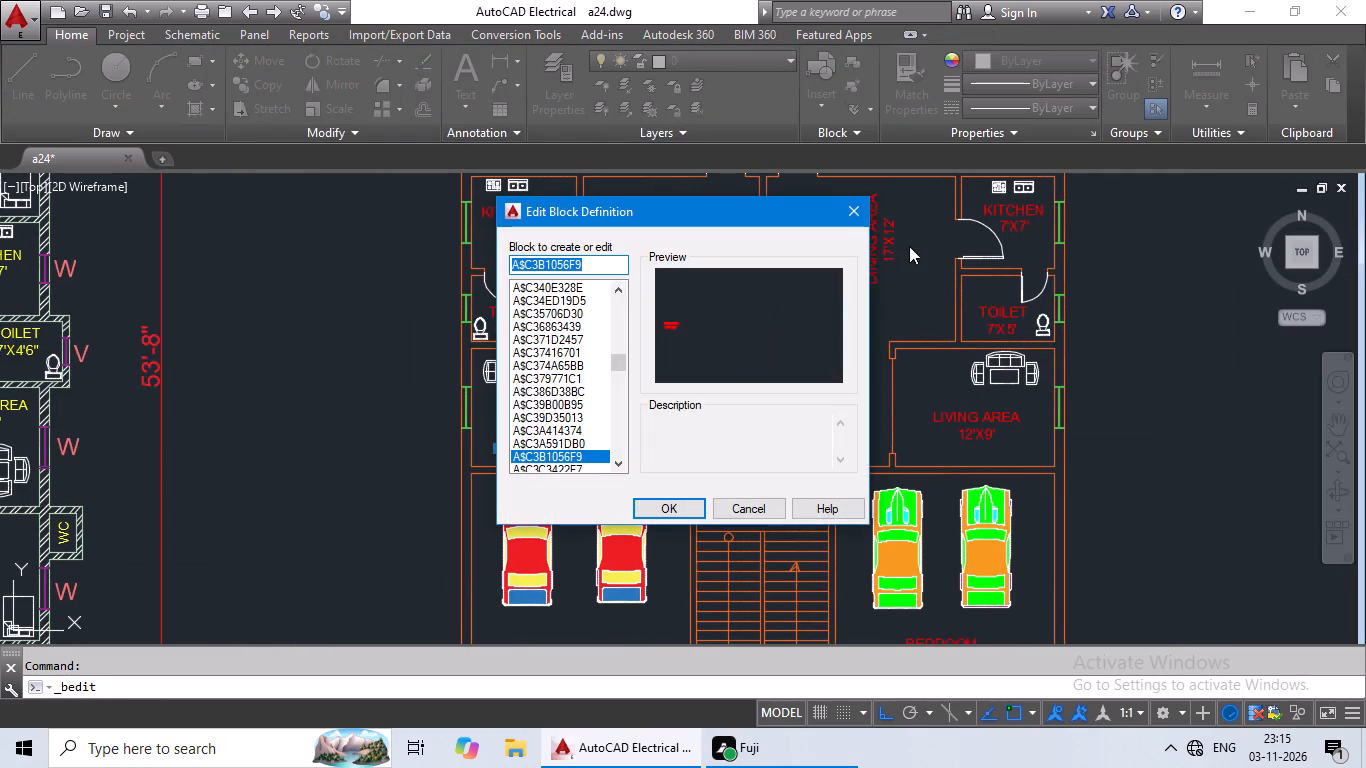
pyautogui.click(844, 207)
pyautogui.click(553, 433)
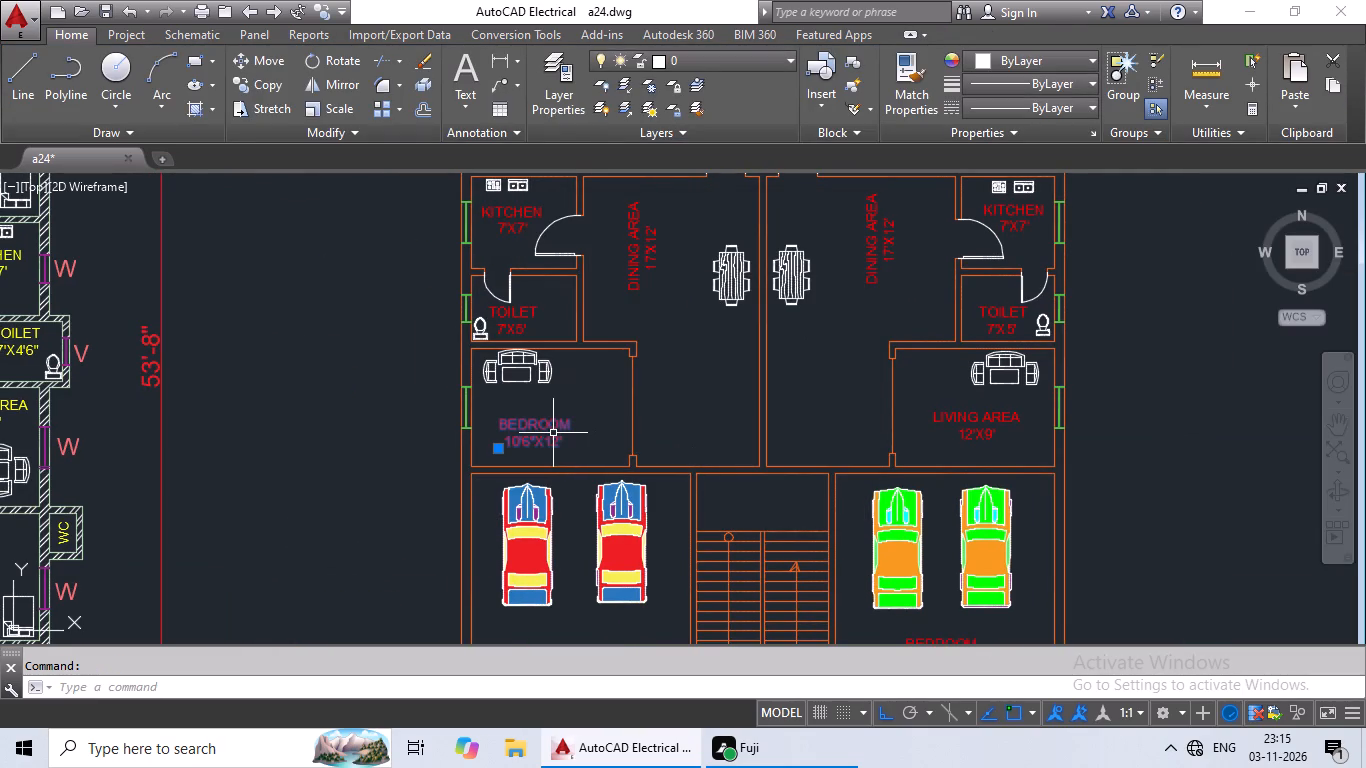
pyautogui.press('Delete')
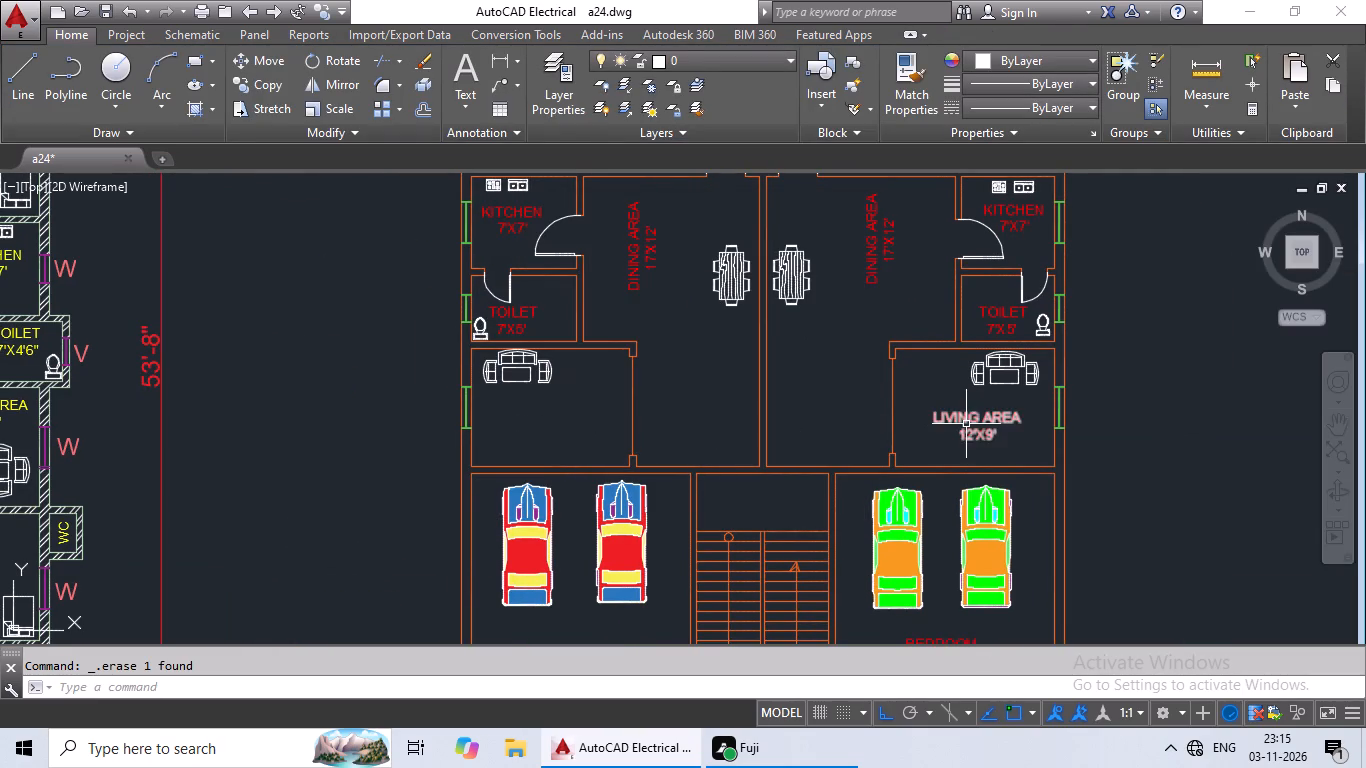
# Copy the east LIVING AREA label into the west apartment's sofa room, below the sofa set.
pyautogui.click(966, 424)
pyautogui.hotkey('ctrl', 'c')
pyautogui.hotkey('ctrl', 'v')
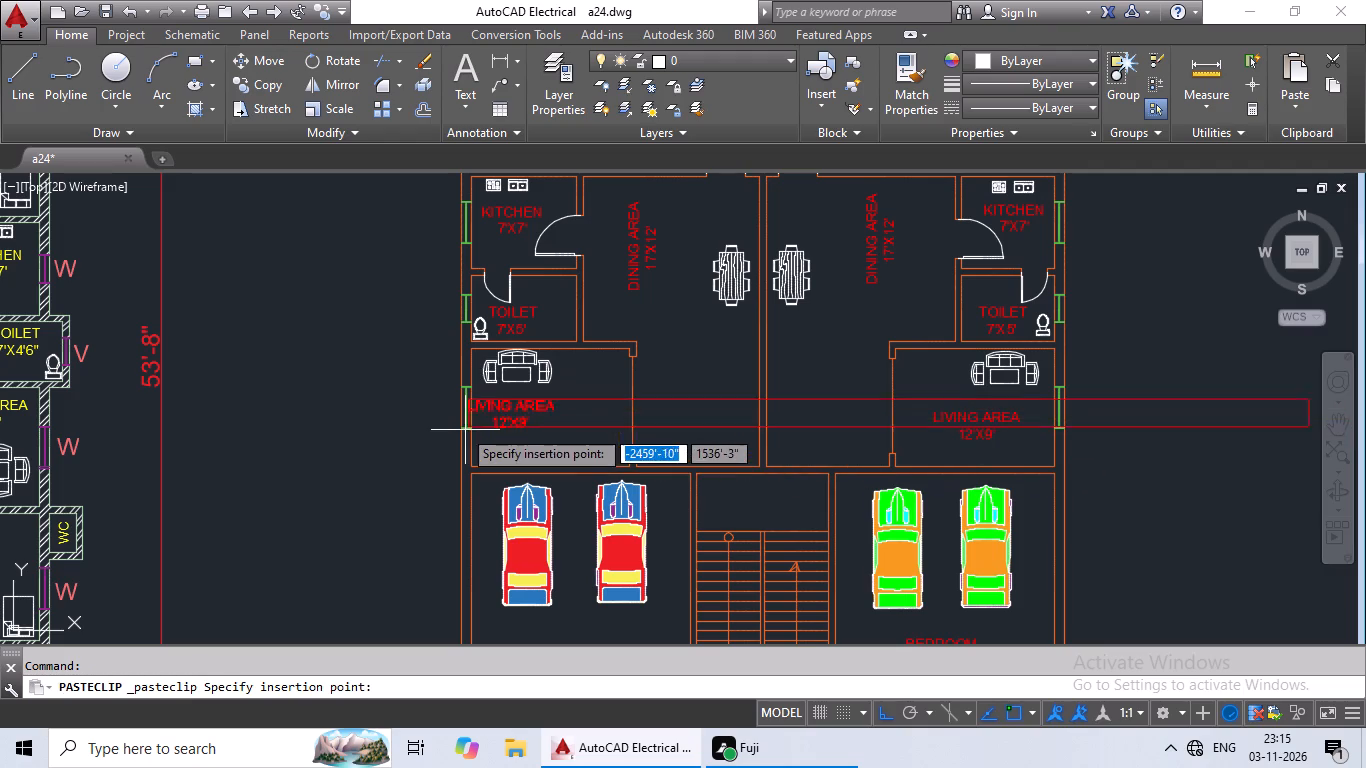
pyautogui.click(499, 440)
# Replace the BEDROOM label in the west parking bay with PARKING and 17'X16' on two lines.
pyautogui.scroll(-2, 682, 440)
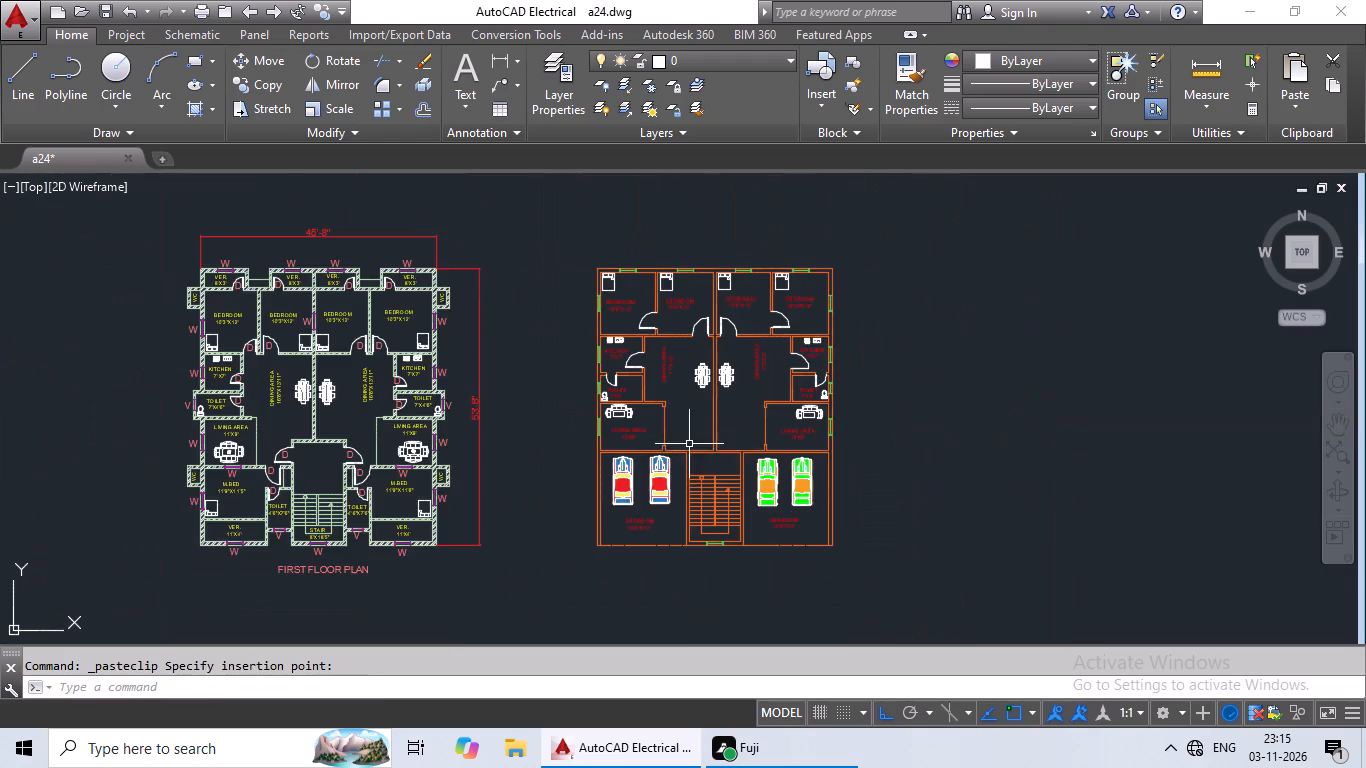
pyautogui.moveTo(712, 453); pyautogui.dragTo(620, 369, button='middle')
pyautogui.scroll(3, 541, 439)
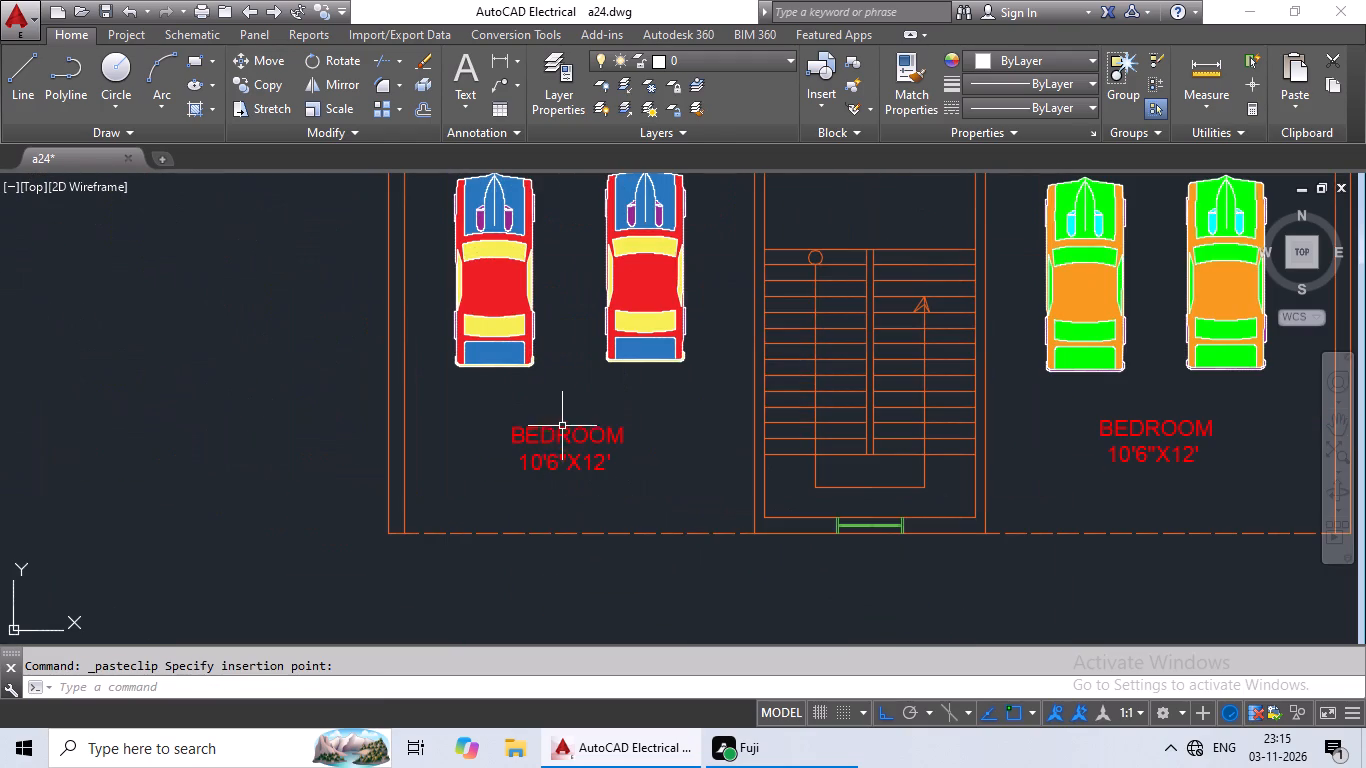
pyautogui.doubleClick(555, 432)
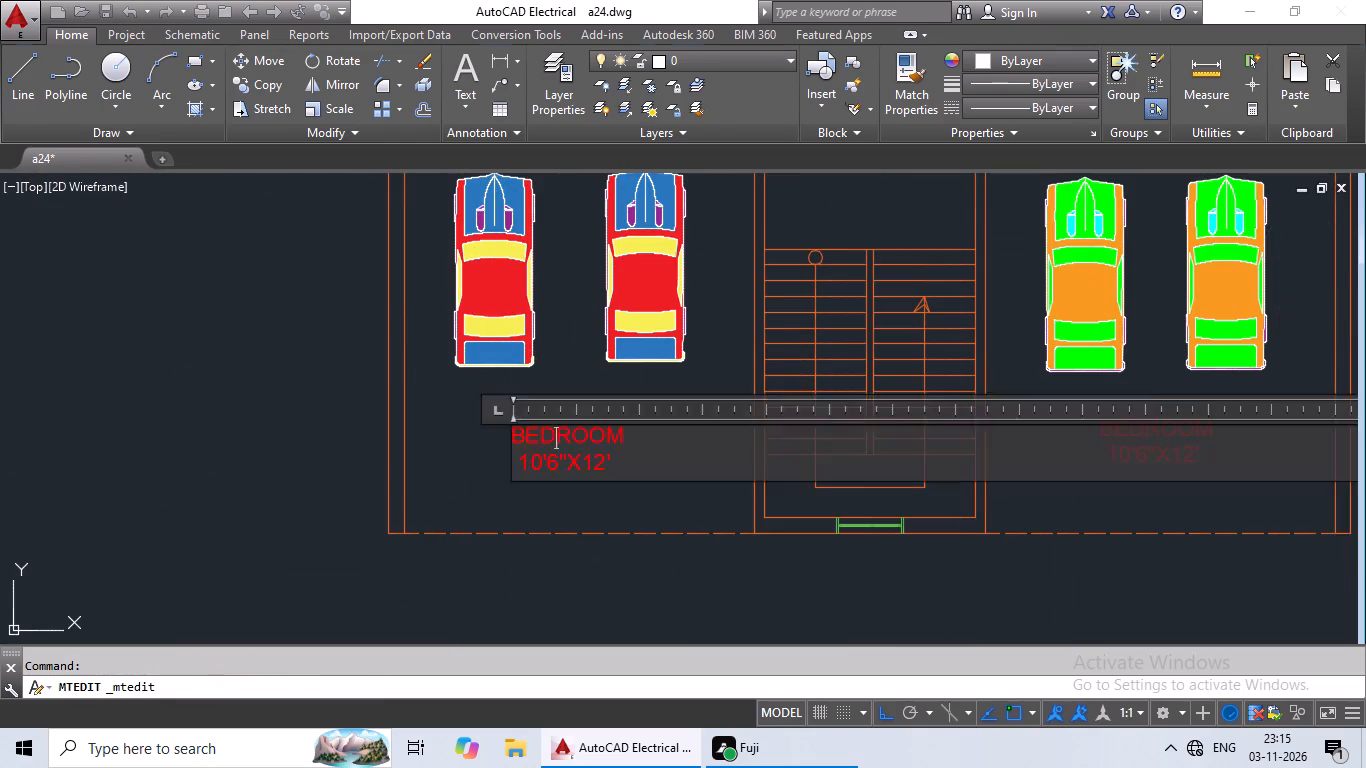
pyautogui.scroll(2, 566, 444)
pyautogui.click(684, 505)
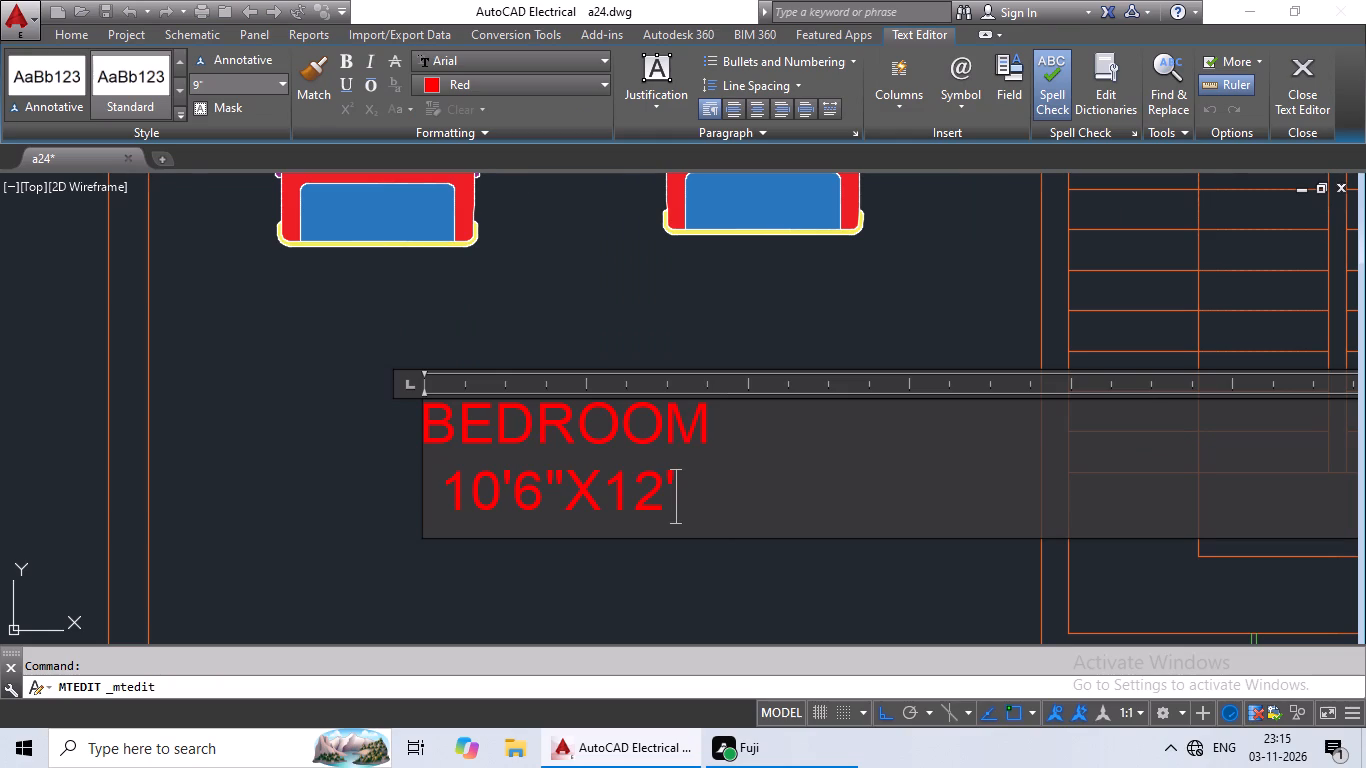
pyautogui.press('BackSpace')
pyautogui.press('BackSpace')
pyautogui.press('BackSpace')
pyautogui.press('BackSpace')
pyautogui.press('BackSpace')
pyautogui.press('BackSpace')
pyautogui.press('BackSpace')
pyautogui.press('BackSpace')
pyautogui.press('BackSpace')
pyautogui.press('BackSpace')
pyautogui.press('BackSpace')
pyautogui.press('BackSpace')
pyautogui.press('BackSpace')
pyautogui.press('BackSpace')
pyautogui.press('BackSpace')
pyautogui.press('BackSpace')
pyautogui.press('BackSpace')
pyautogui.press('BackSpace')
pyautogui.press('BackSpace')
pyautogui.press('BackSpace')
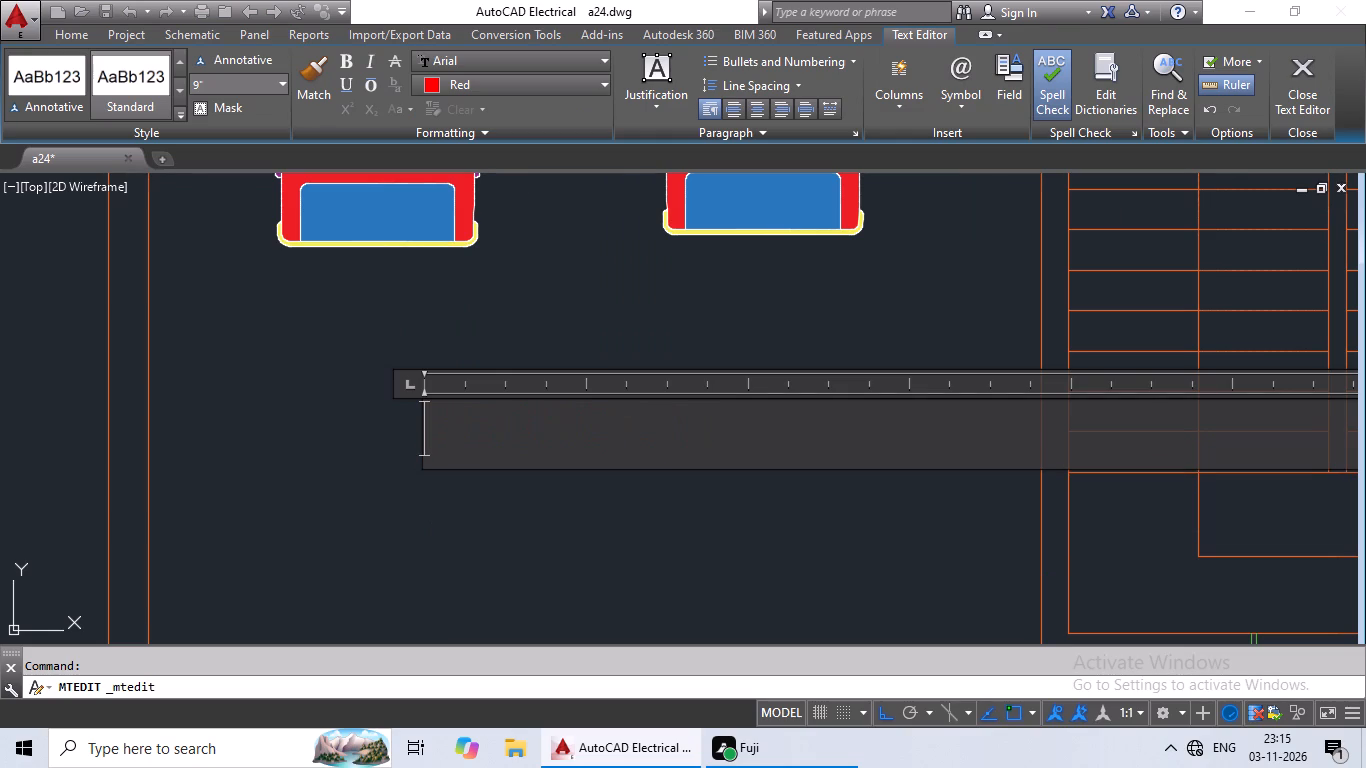
pyautogui.write('PA')
pyautogui.hotkey('shift', 'r')
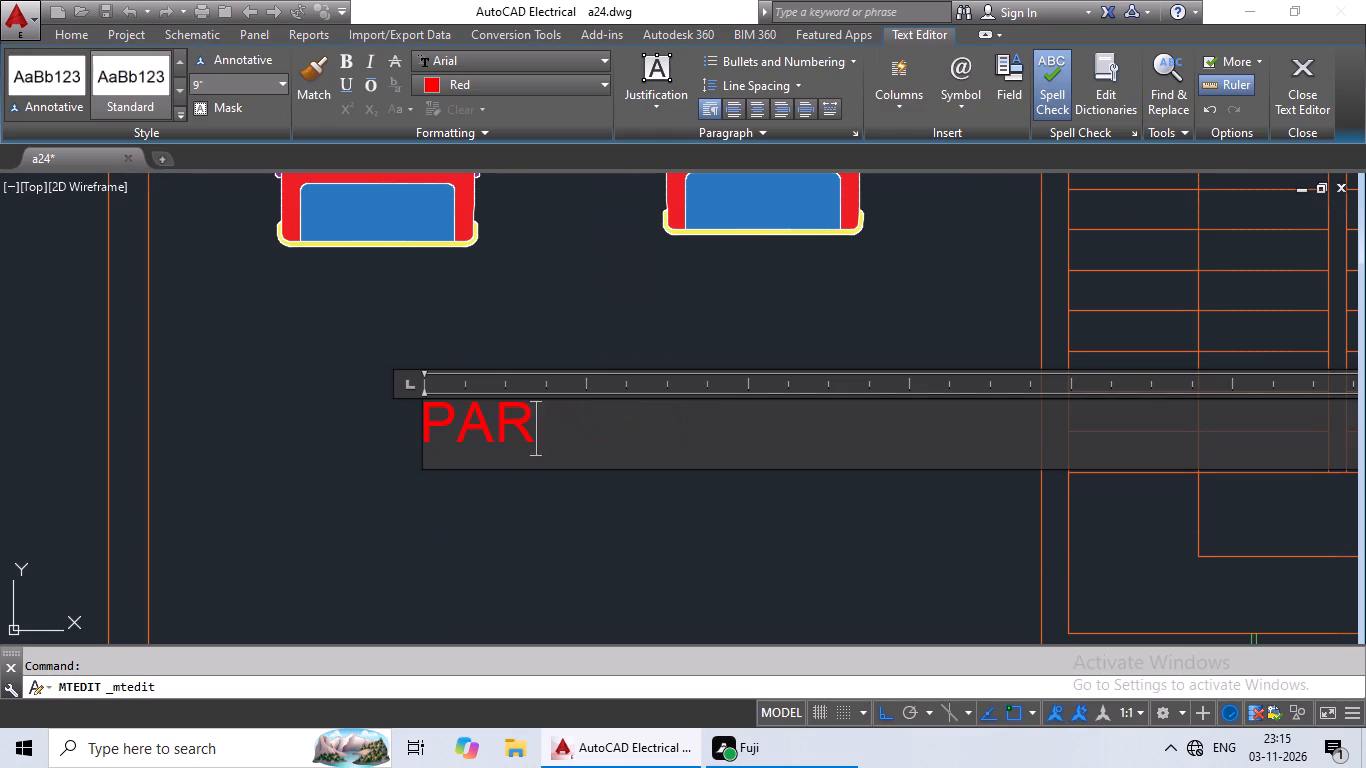
pyautogui.write('KI')
pyautogui.write('NG')
pyautogui.press('Return')
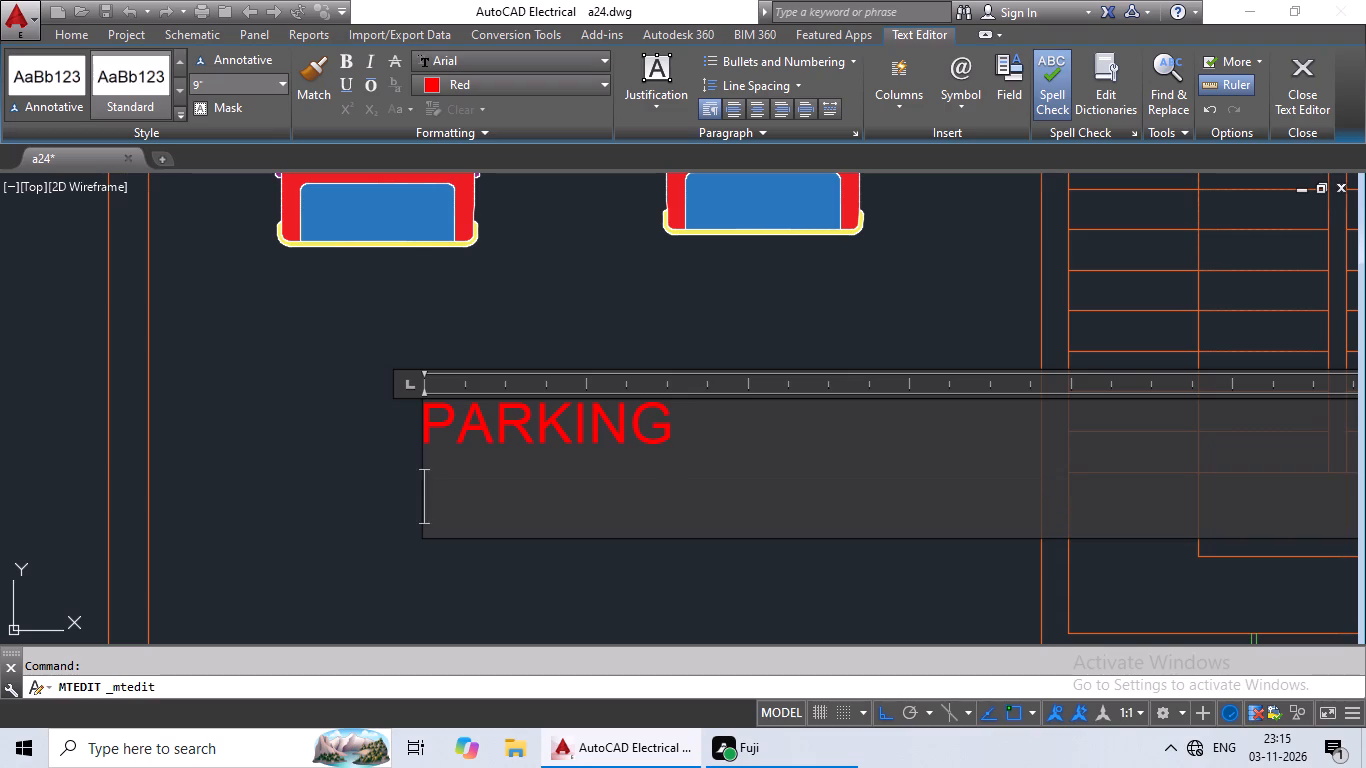
pyautogui.write('17')
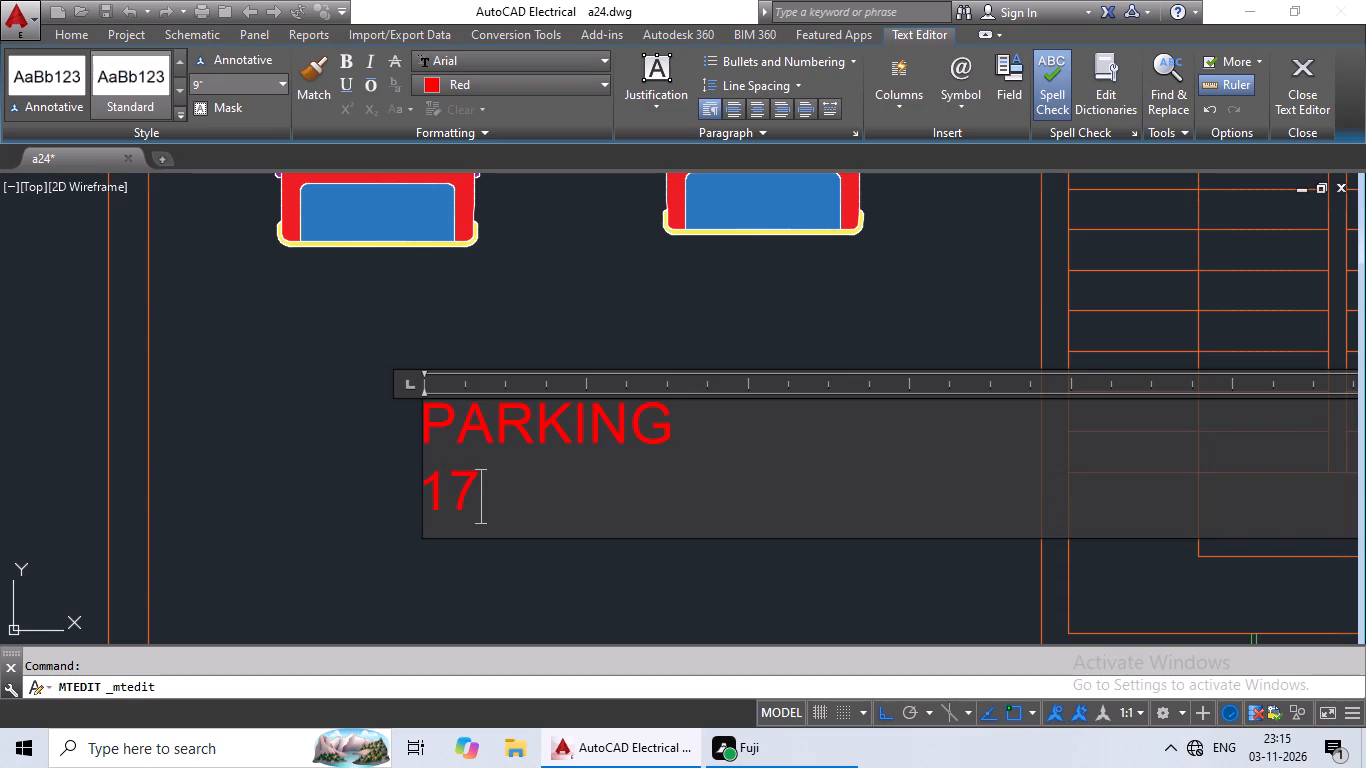
pyautogui.press("'")
pyautogui.hotkey('shift', 'z')
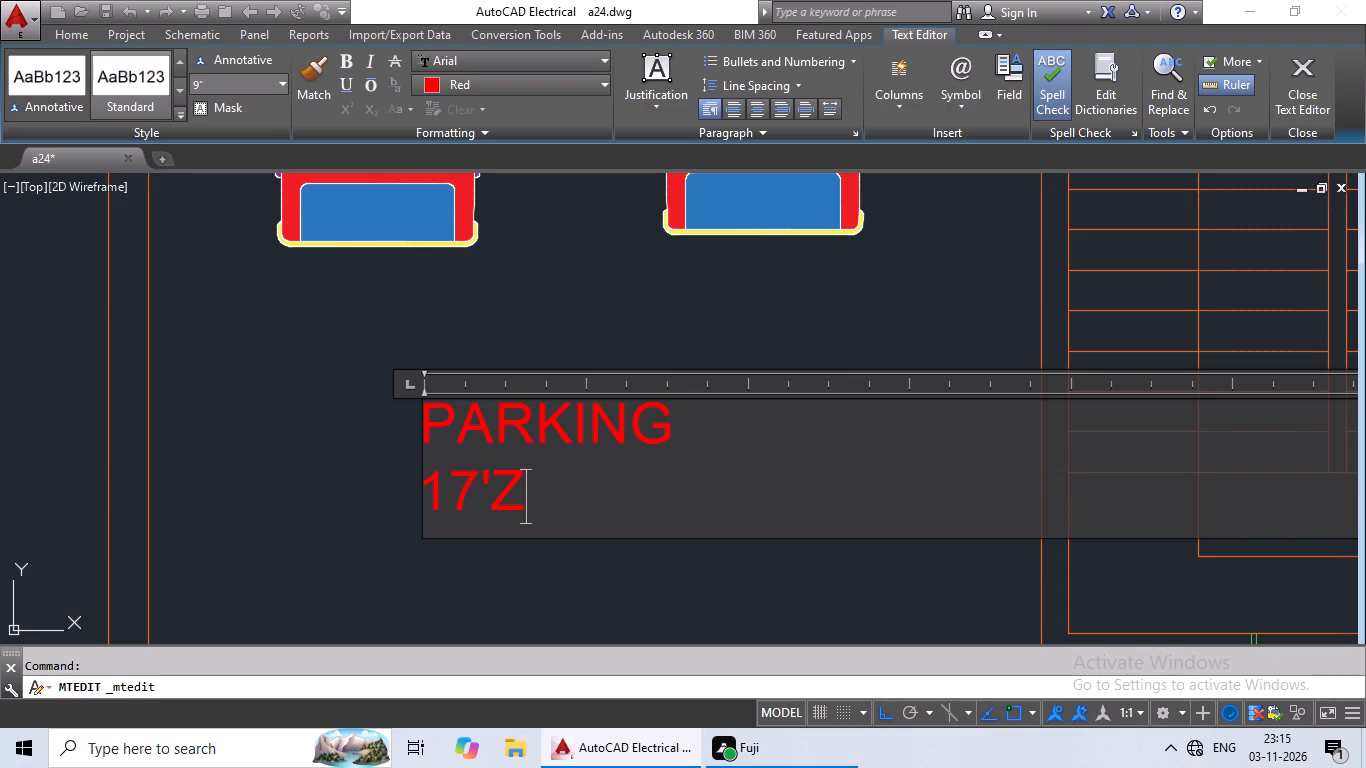
pyautogui.hotkey('shift', 'BackSpace')
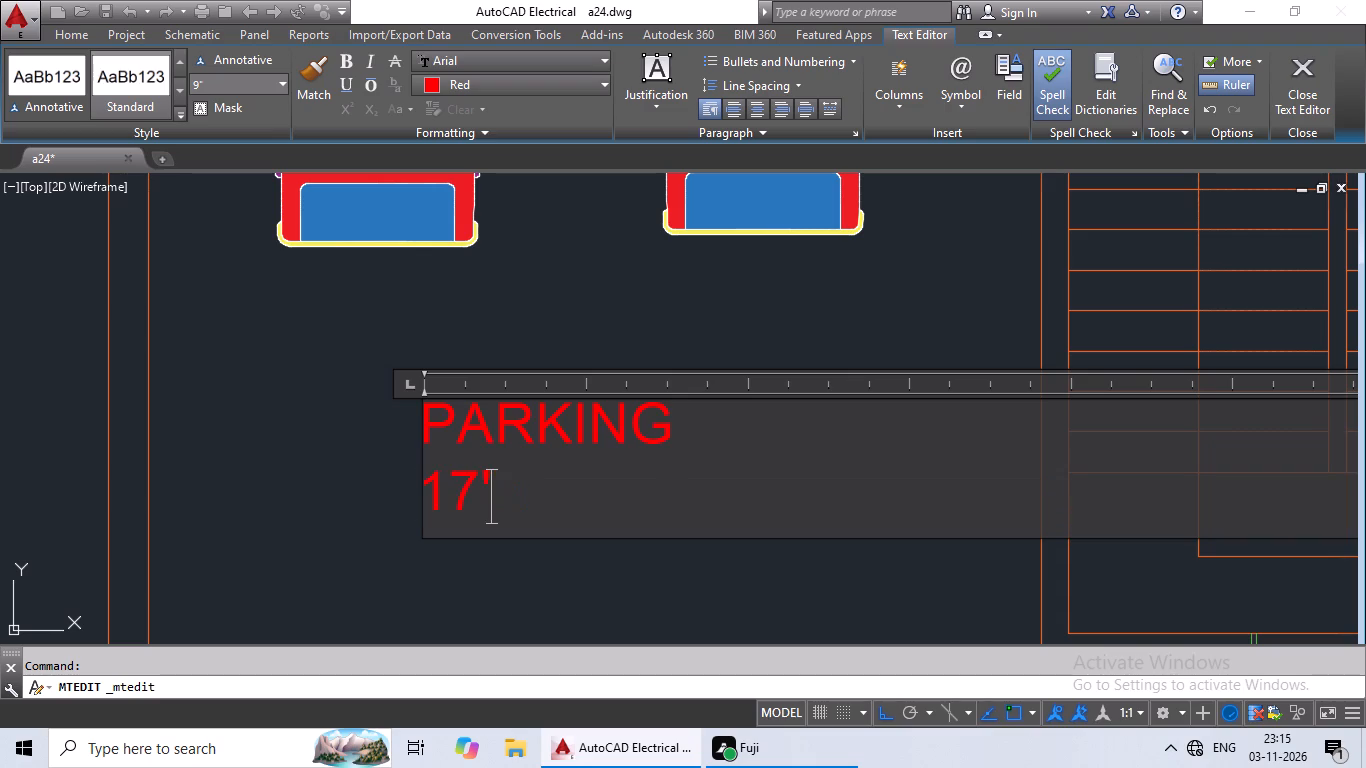
pyautogui.hotkey('shift', 'x')
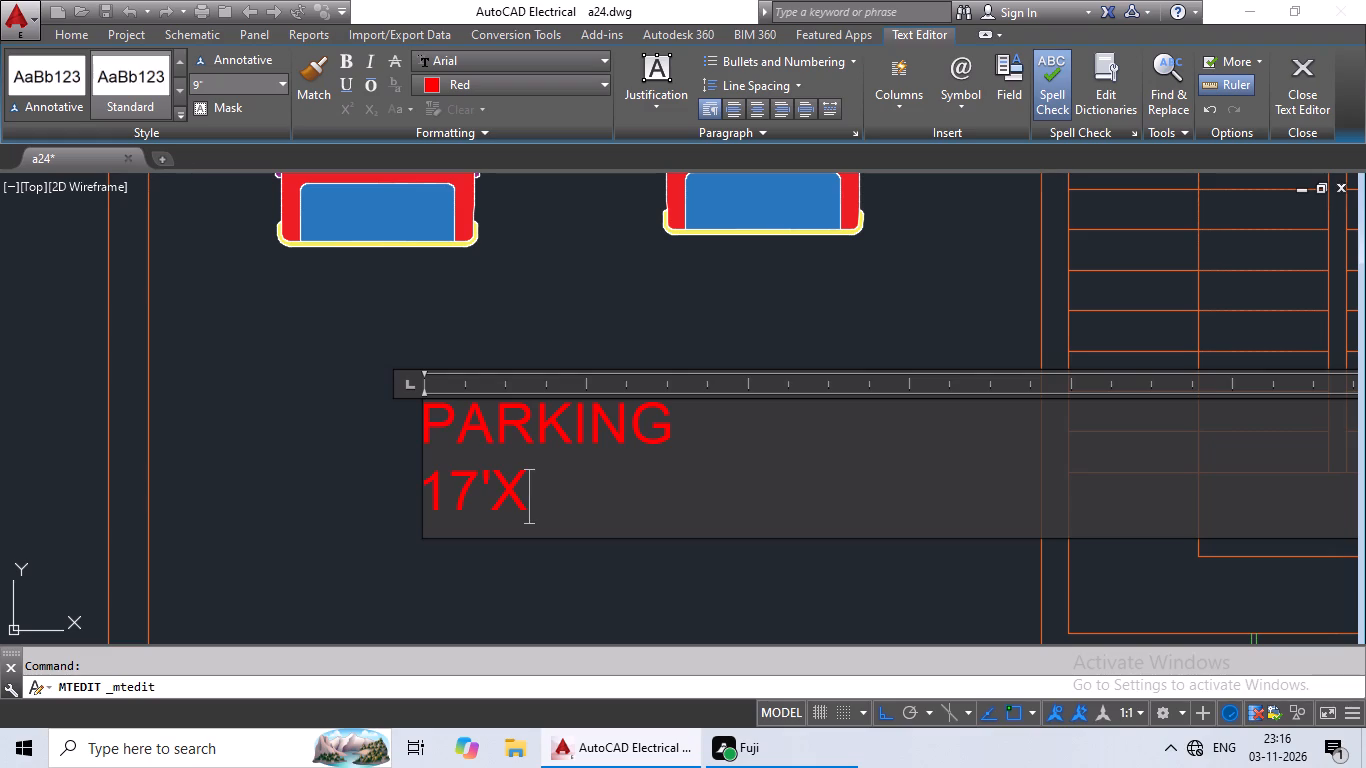
pyautogui.write('13')
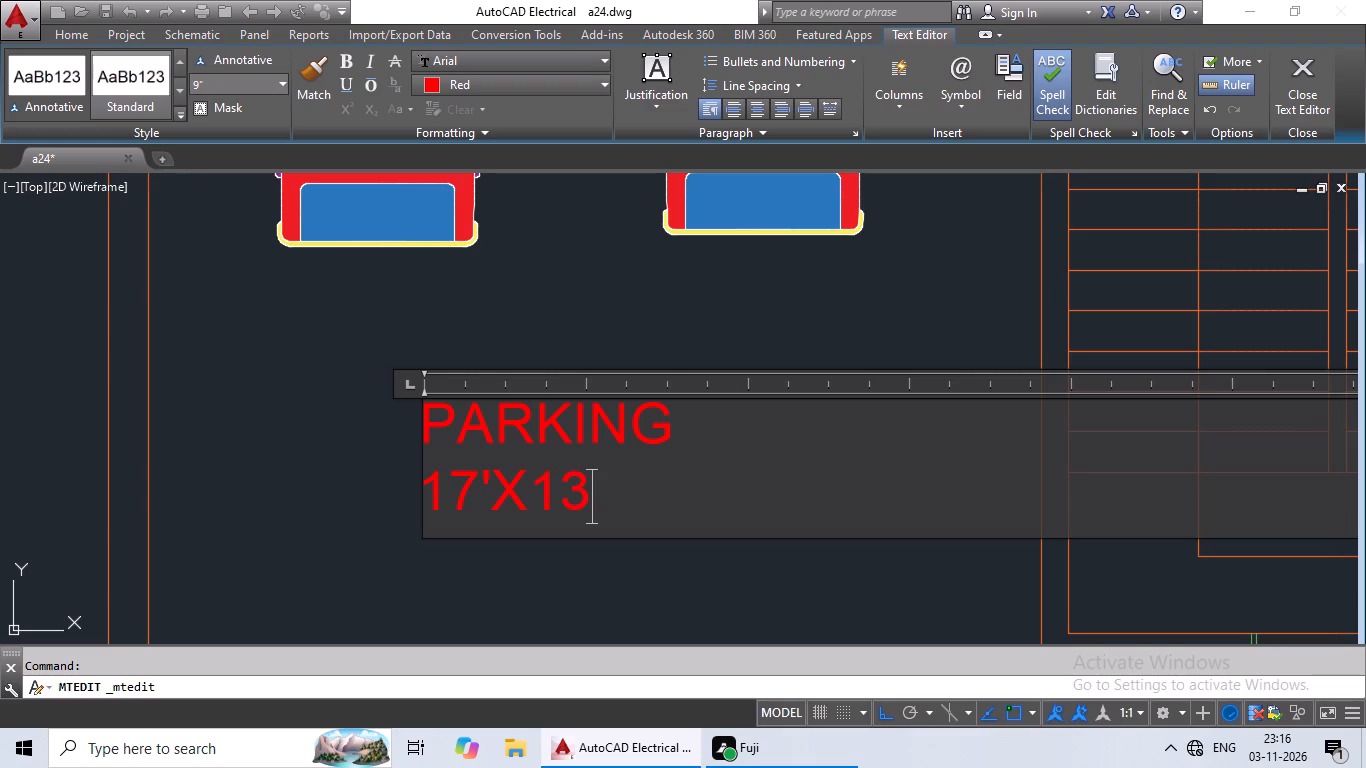
pyautogui.press('BackSpace')
pyautogui.write("6'")
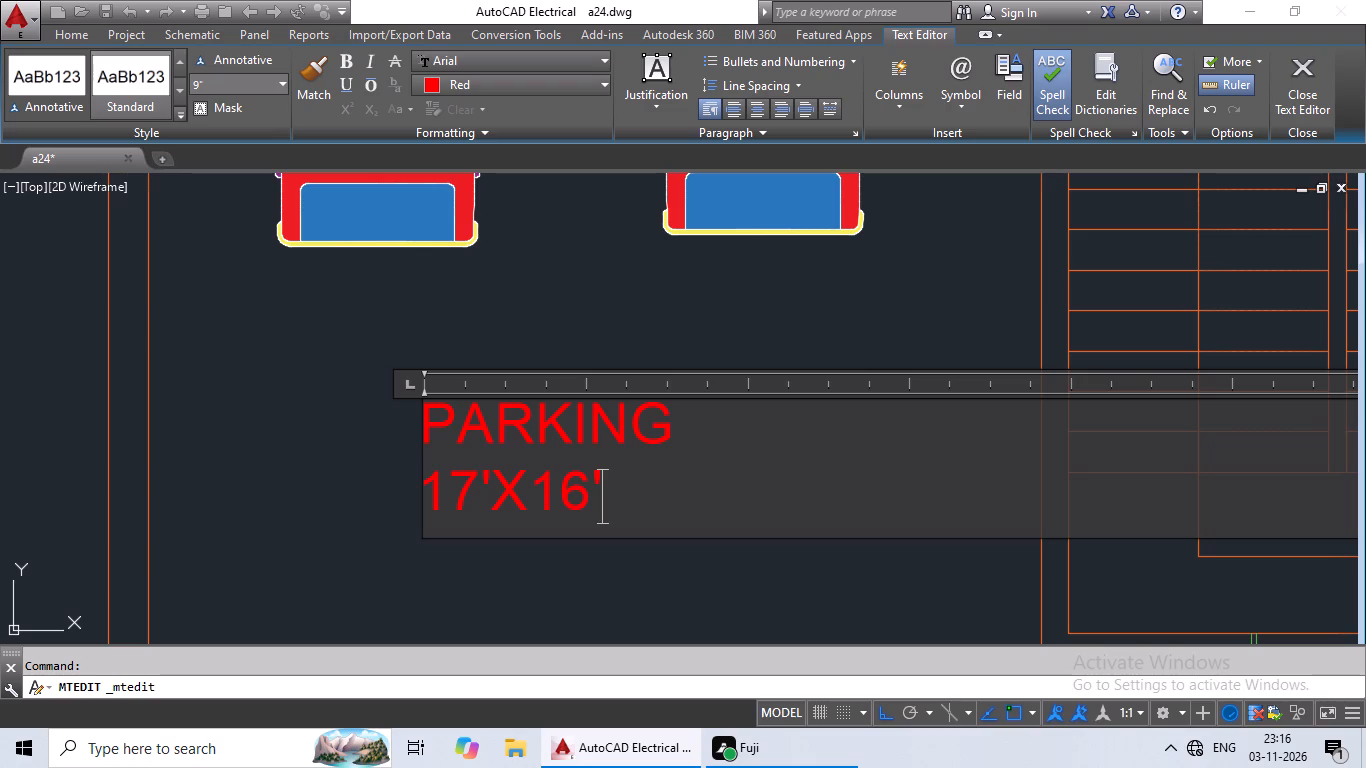
# Indent the 17'X16' line with spaces so it is centred under PARKING, and finish editing the label.
pyautogui.click(424, 482)
pyautogui.press('space')
pyautogui.press('space')
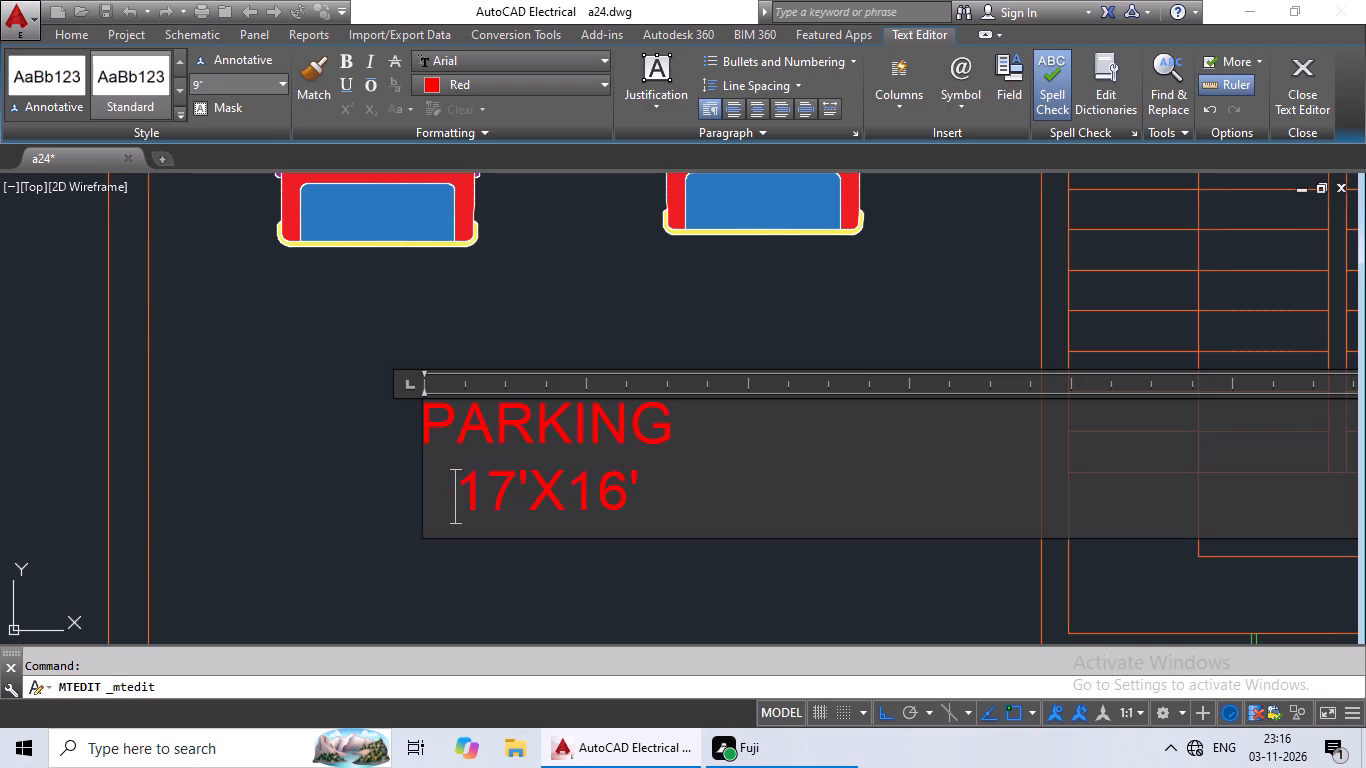
pyautogui.click(515, 577)
# Replace the BEDROOM label in the east parking bay with PARKING and 17'X16' on two lines.
pyautogui.scroll(-2, 589, 546)
pyautogui.moveTo(674, 521); pyautogui.dragTo(405, 470, button='middle')
pyautogui.doubleClick(865, 433)
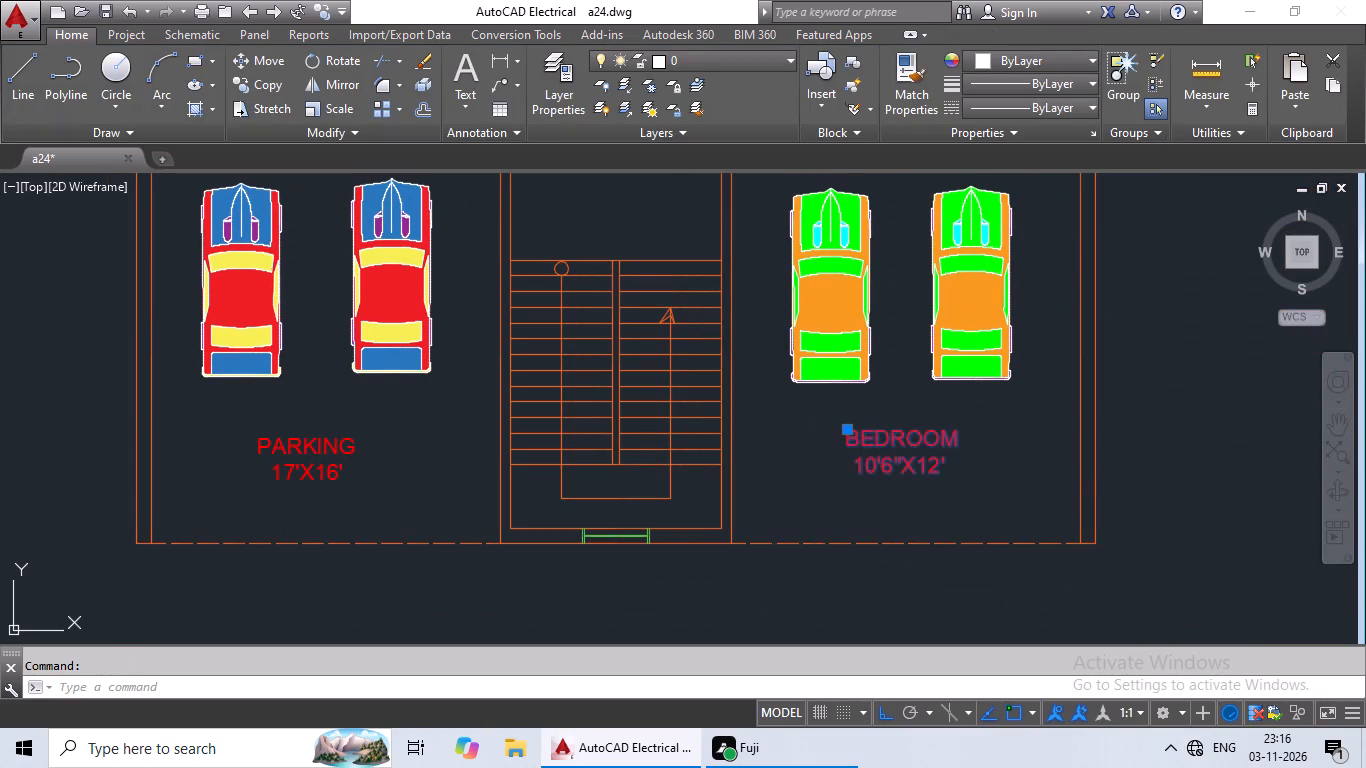
pyautogui.scroll(2, 905, 464)
pyautogui.click(1030, 460)
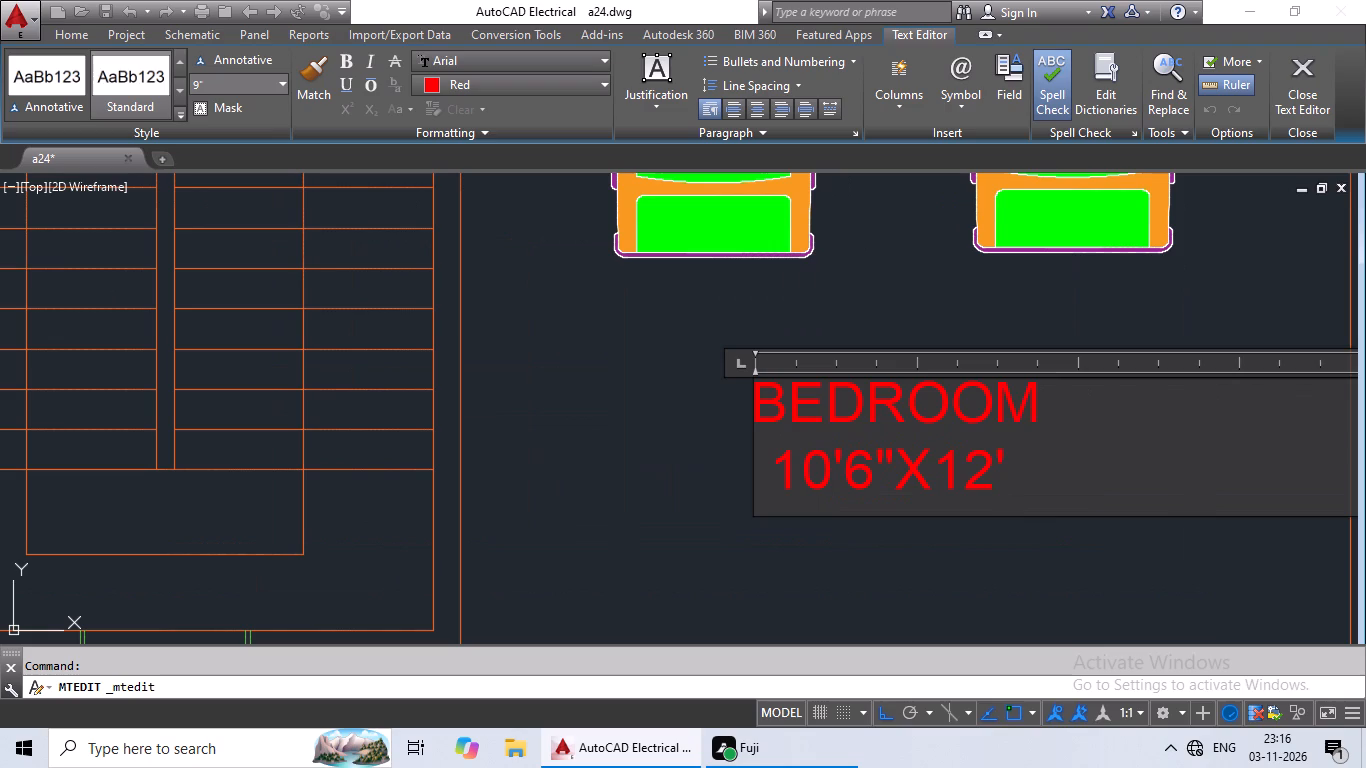
pyautogui.press('BackSpace')
pyautogui.press('BackSpace')
pyautogui.press('BackSpace')
pyautogui.press('BackSpace')
pyautogui.press('BackSpace')
pyautogui.press('BackSpace')
pyautogui.press('BackSpace')
pyautogui.press('BackSpace')
pyautogui.press('BackSpace')
pyautogui.press('BackSpace')
pyautogui.press('BackSpace')
pyautogui.press('BackSpace')
pyautogui.press('BackSpace')
pyautogui.press('BackSpace')
pyautogui.press('BackSpace')
pyautogui.press('BackSpace')
pyautogui.press('BackSpace')
pyautogui.press('BackSpace')
pyautogui.press('BackSpace')
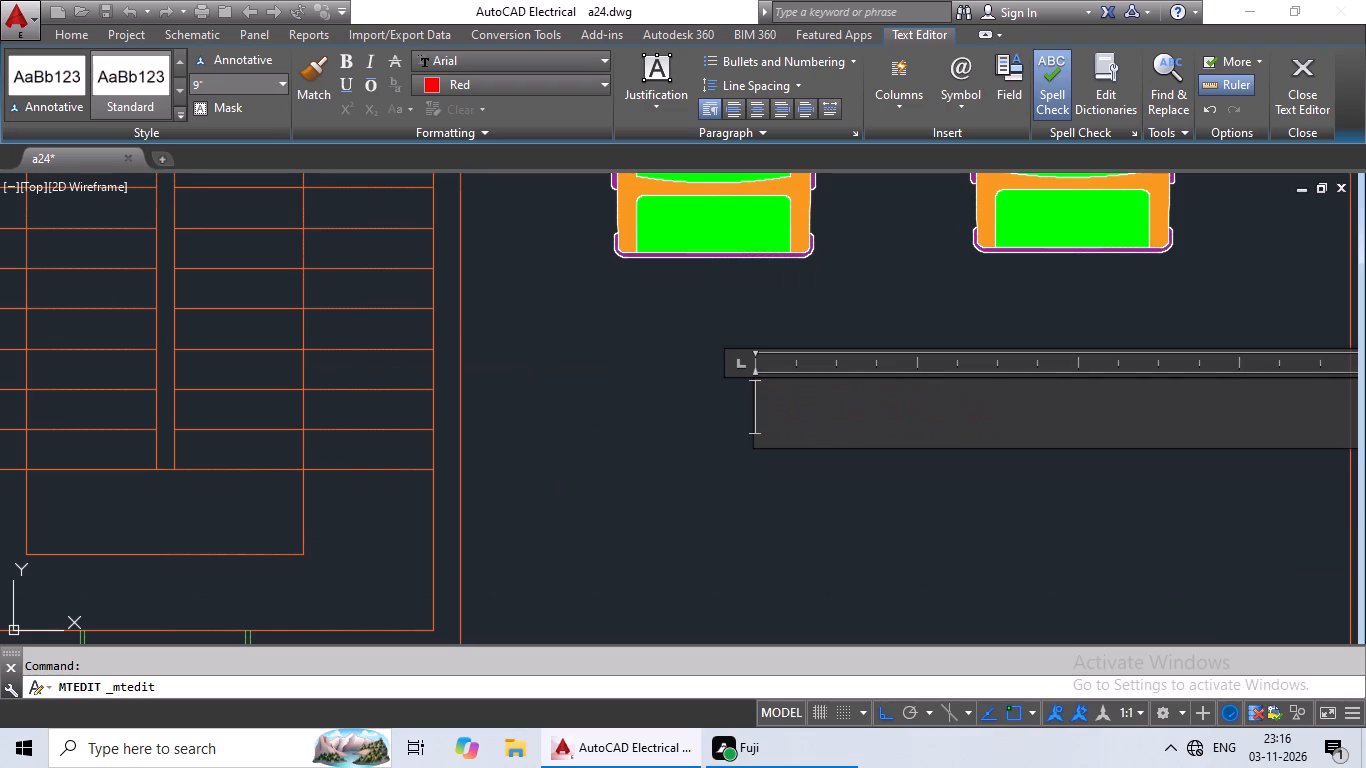
pyautogui.write('PA')
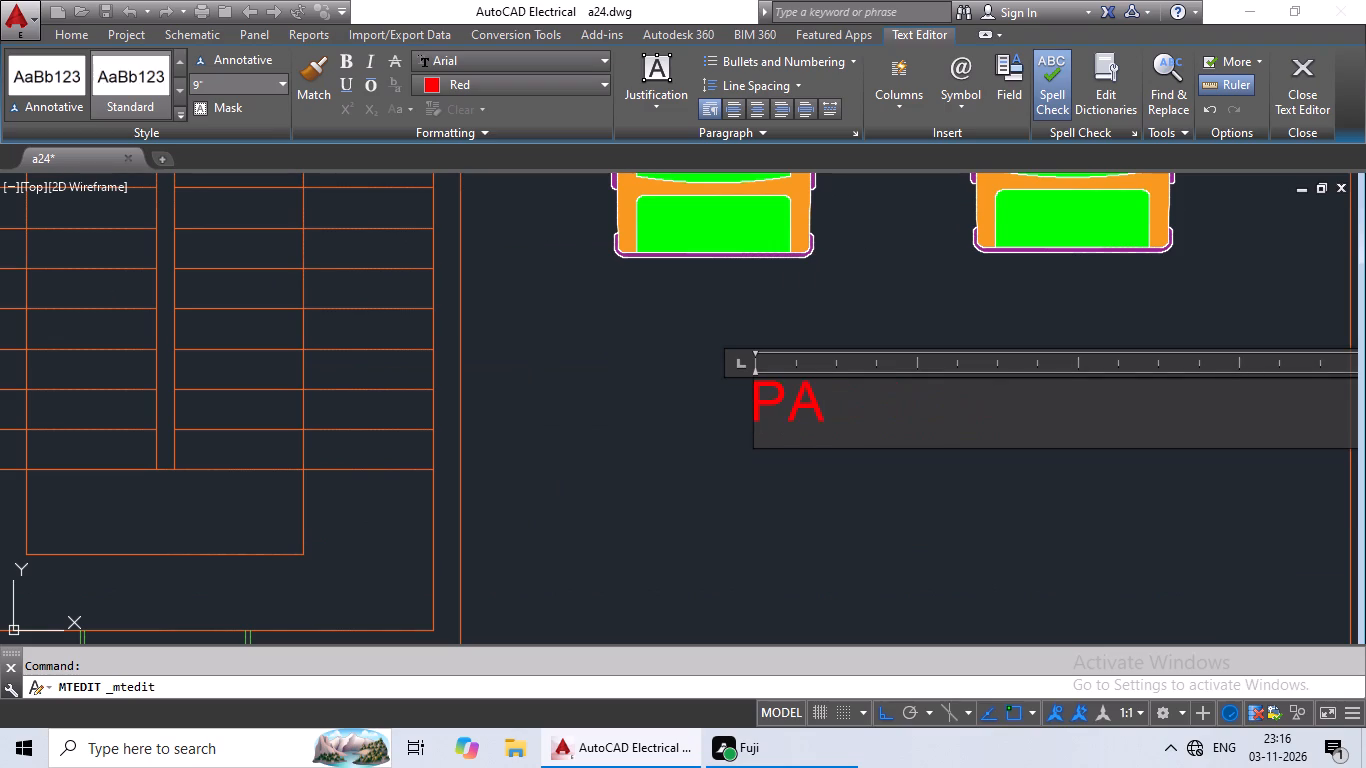
pyautogui.write('RKING')
pyautogui.press('Return')
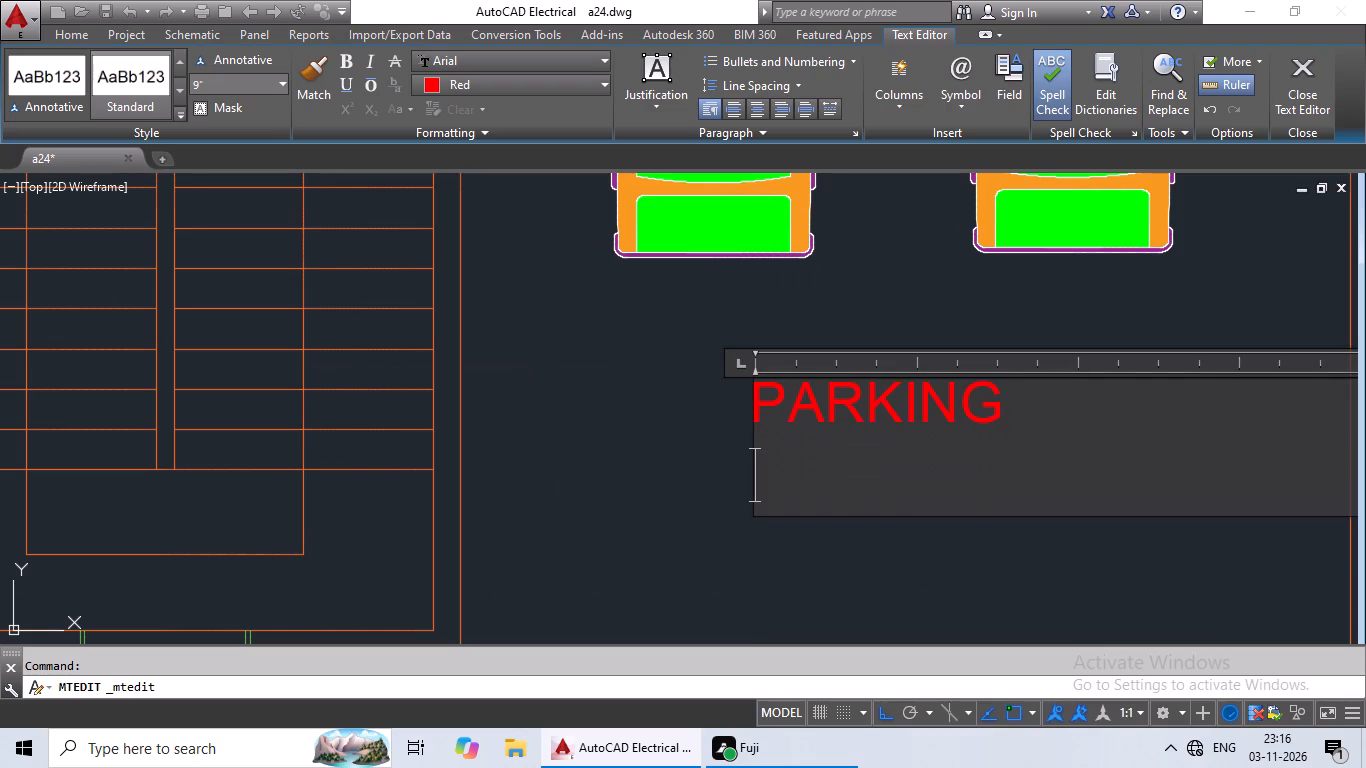
pyautogui.write('17')
pyautogui.write("'X16'")
# Indent the 17'X16' line with two spaces so it is centred under PARKING, and finish editing the label.
pyautogui.click(757, 454)
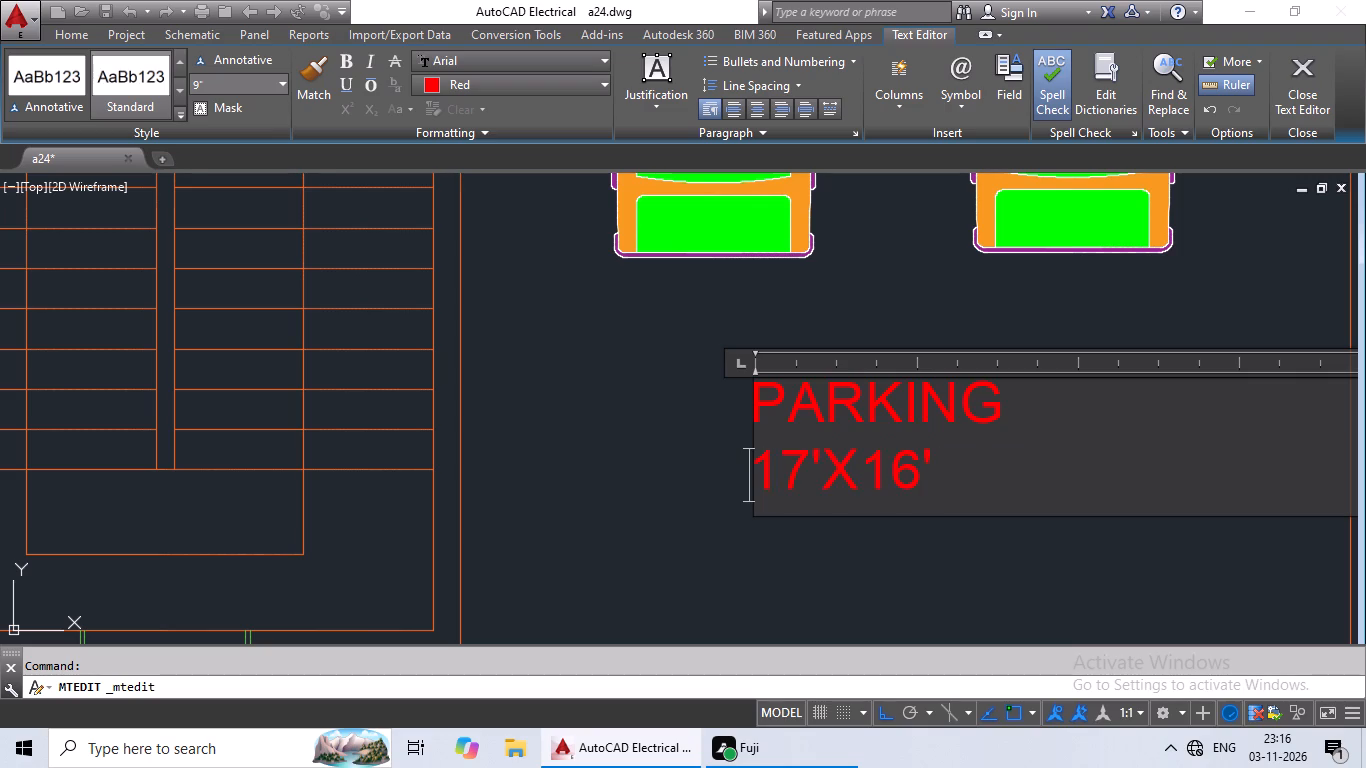
pyautogui.press('space')
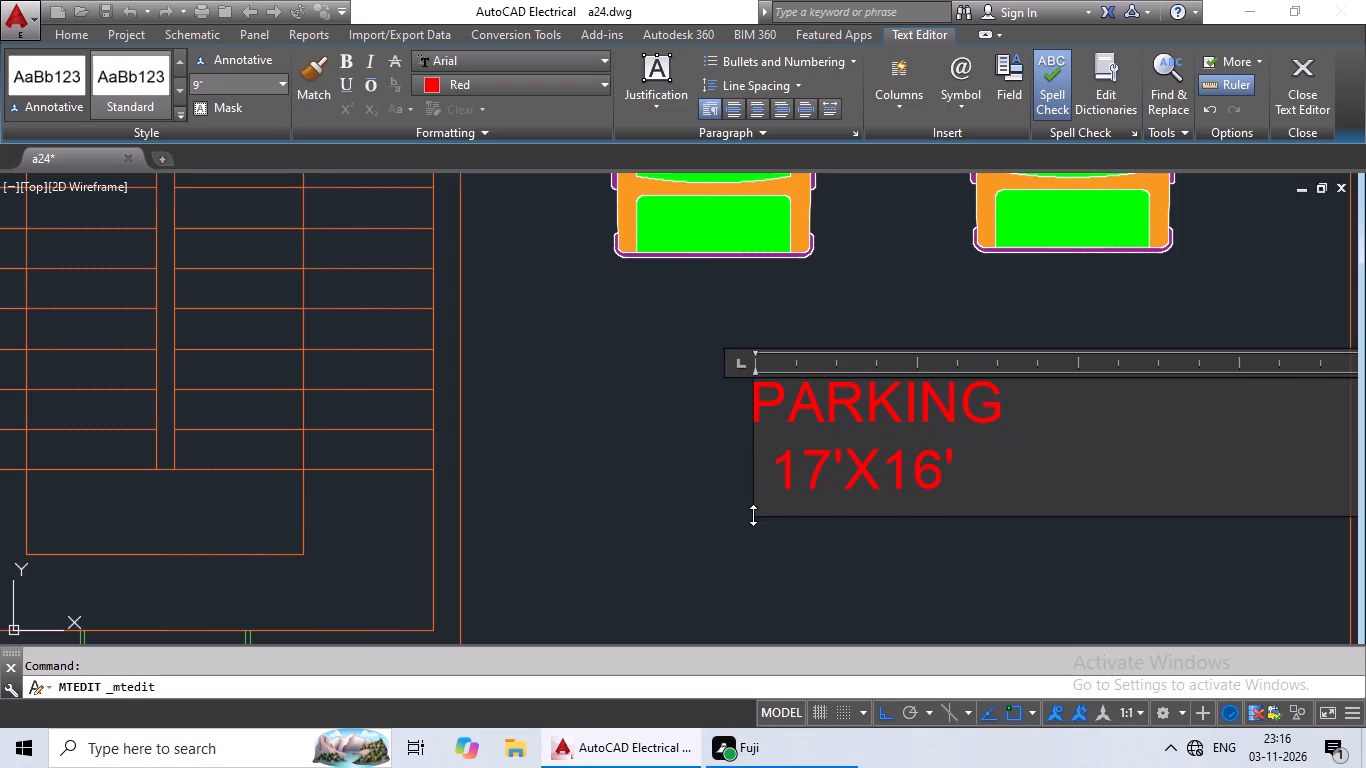
pyautogui.press('space')
pyautogui.click(792, 580)
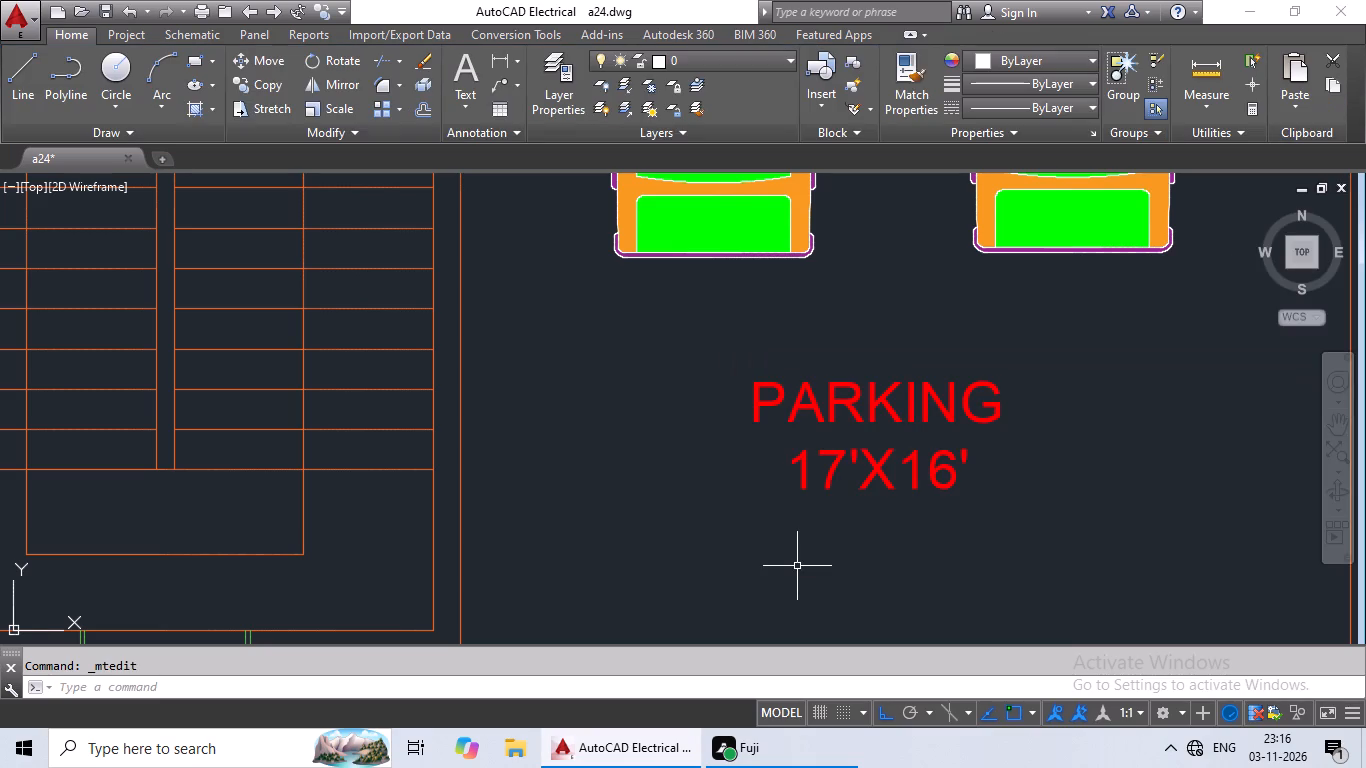
# Create a green multiline text W, 1'-3" high, in the empty area east of the furnished plan.
pyautogui.scroll(-3, 800, 534)
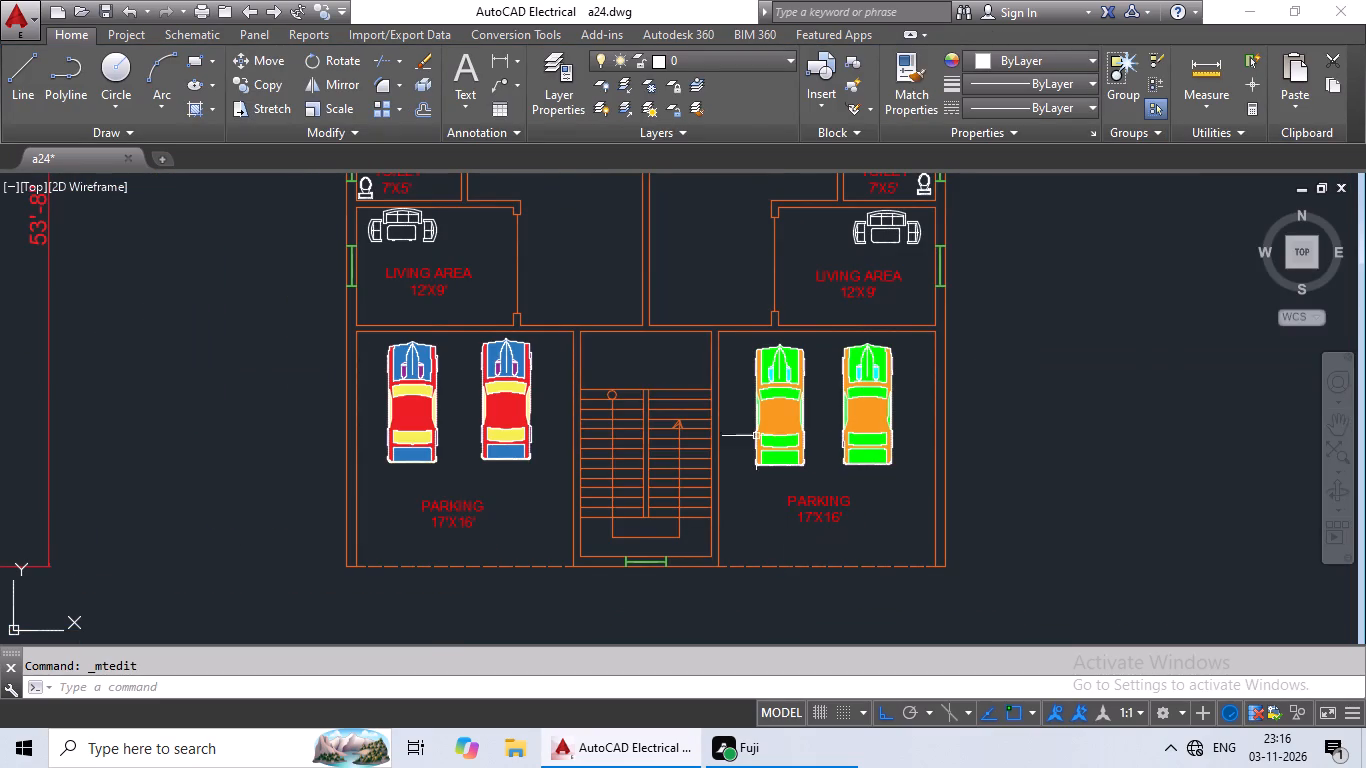
pyautogui.scroll(-2, 757, 433)
pyautogui.moveTo(737, 472); pyautogui.dragTo(537, 495, button='middle')
pyautogui.moveTo(684, 449); pyautogui.dragTo(674, 492, button='middle')
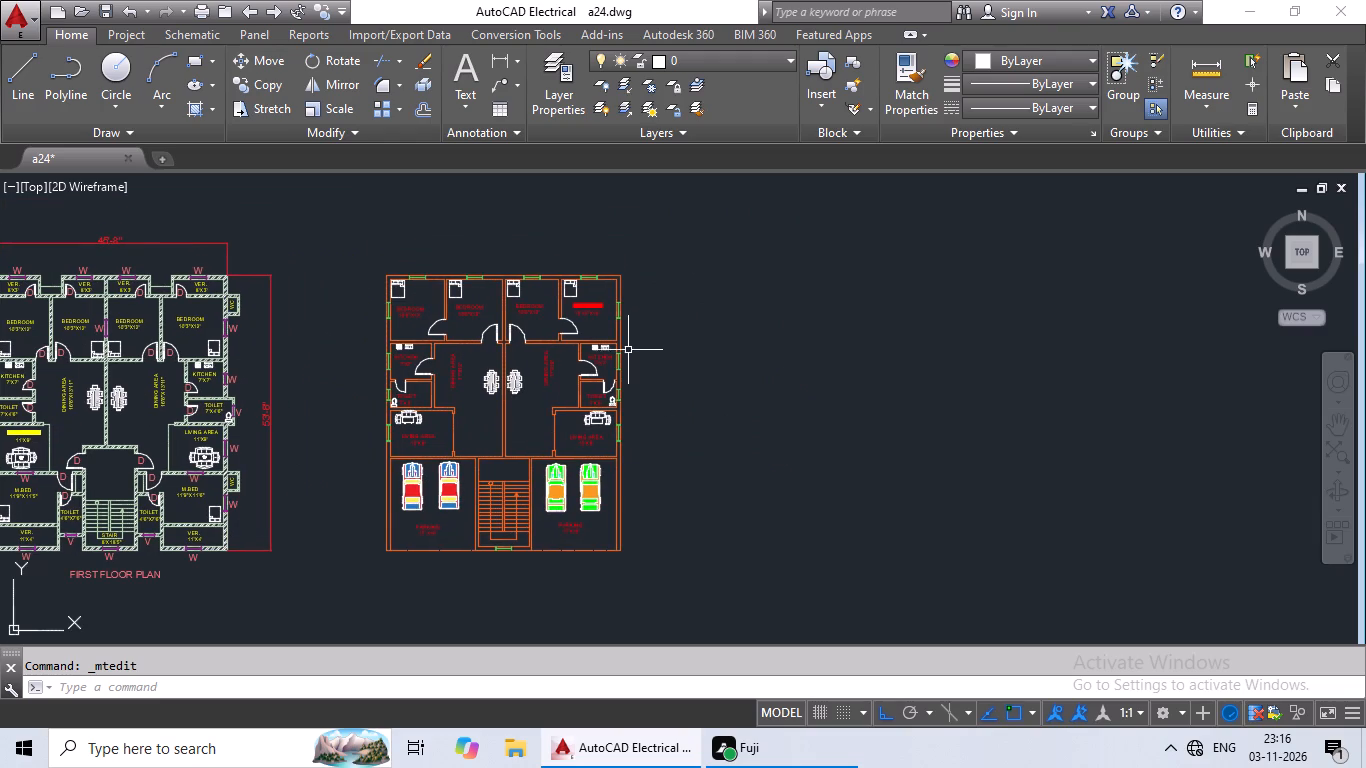
pyautogui.scroll(2, 630, 332)
pyautogui.moveTo(669, 362); pyautogui.dragTo(774, 509, button='middle')
pyautogui.moveTo(816, 507); pyautogui.dragTo(846, 413, button='middle')
pyautogui.middleClick(846, 413)
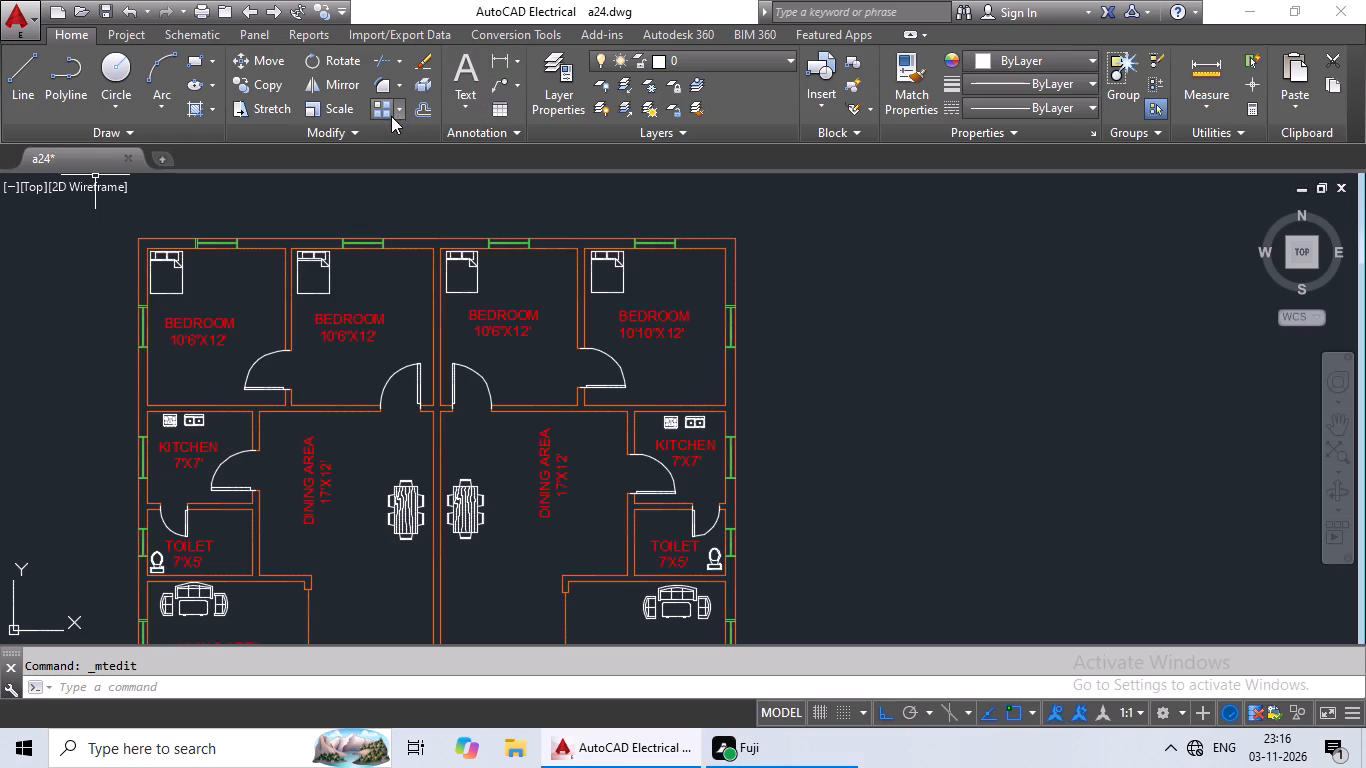
pyautogui.click(457, 93)
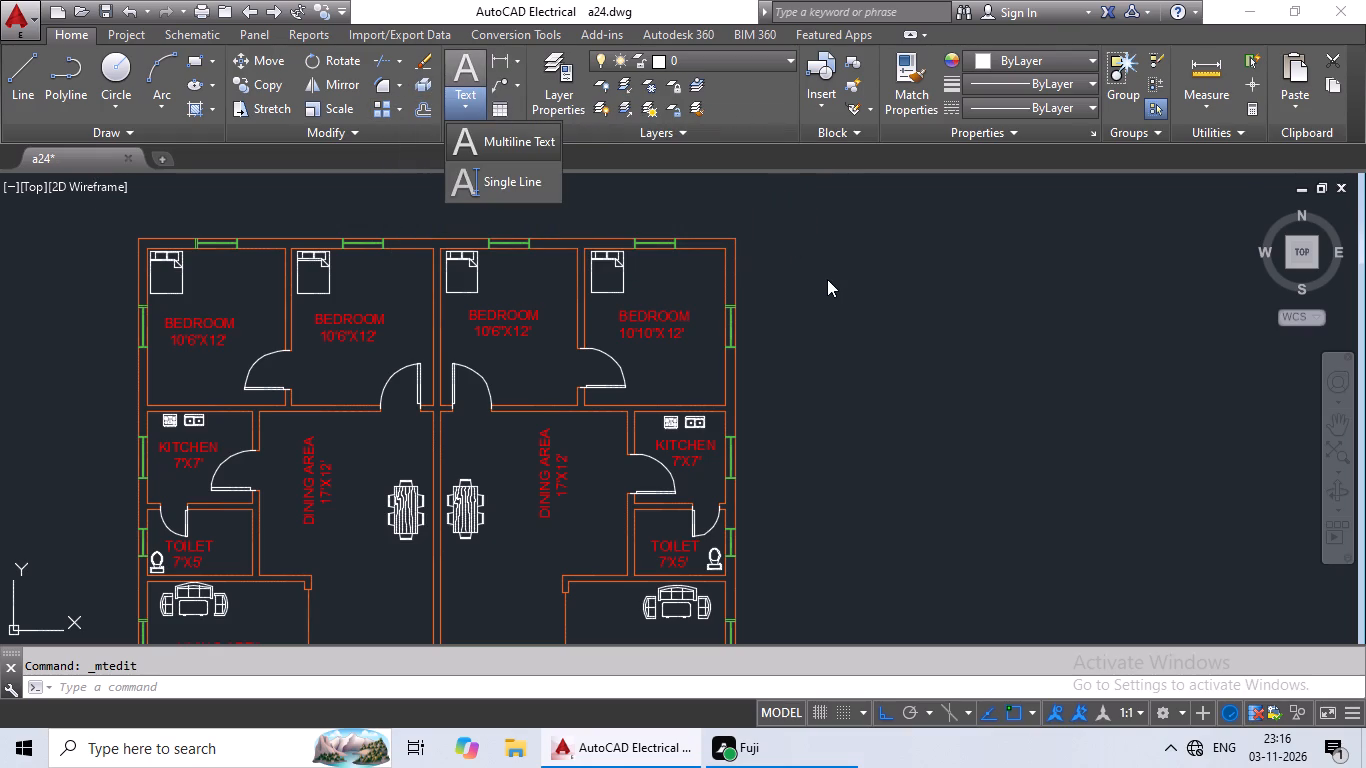
pyautogui.click(498, 148)
pyautogui.scroll(-2, 793, 270)
pyautogui.moveTo(820, 292); pyautogui.dragTo(812, 294, button='middle')
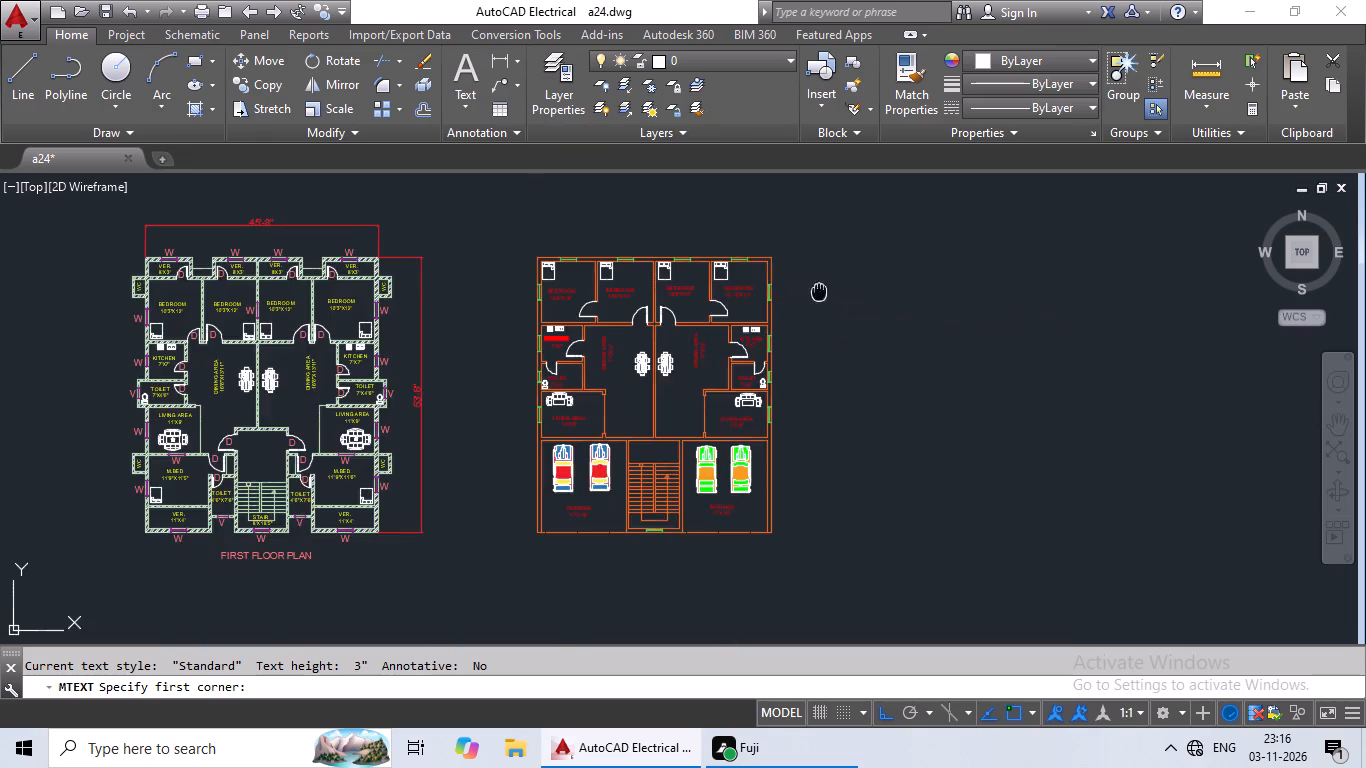
pyautogui.moveTo(812, 294); pyautogui.dragTo(472, 303, button='middle')
pyautogui.scroll(1, 642, 337)
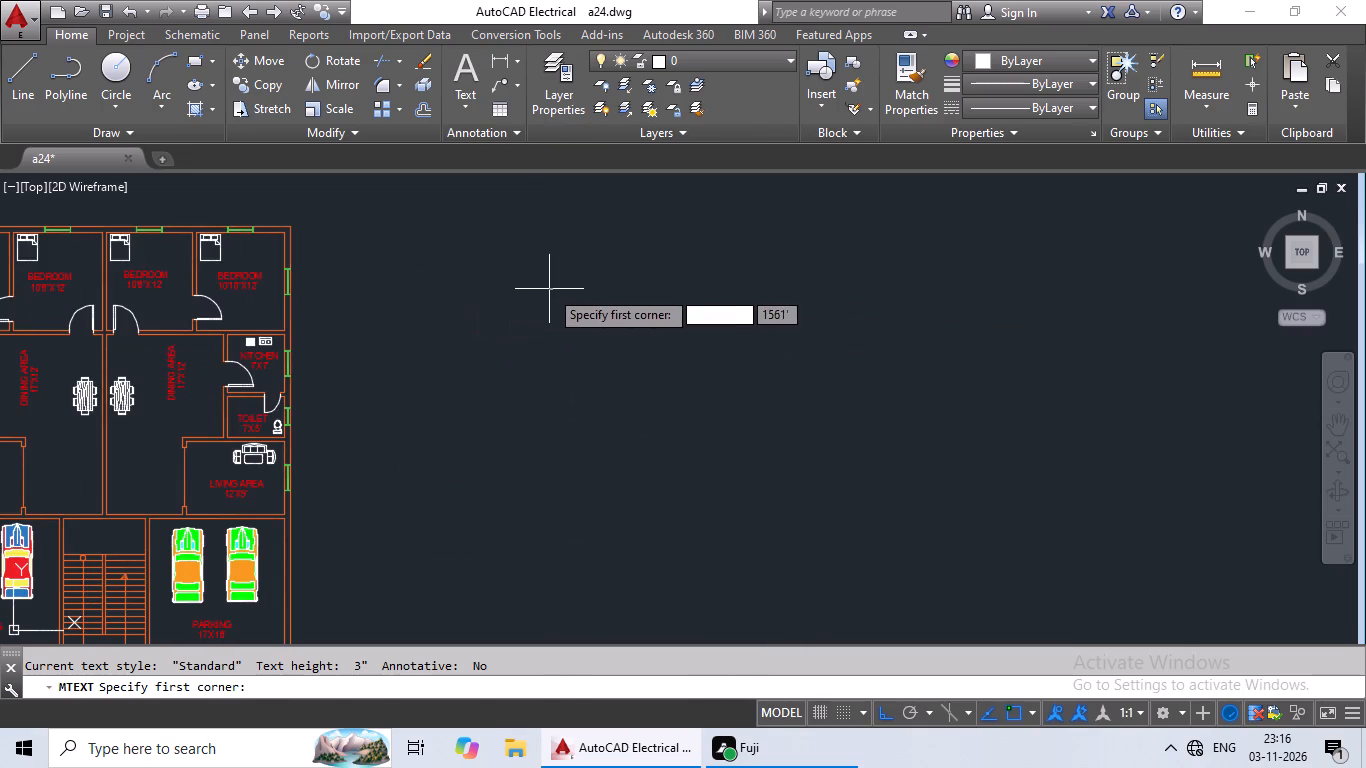
pyautogui.click(549, 289)
pyautogui.click(984, 360)
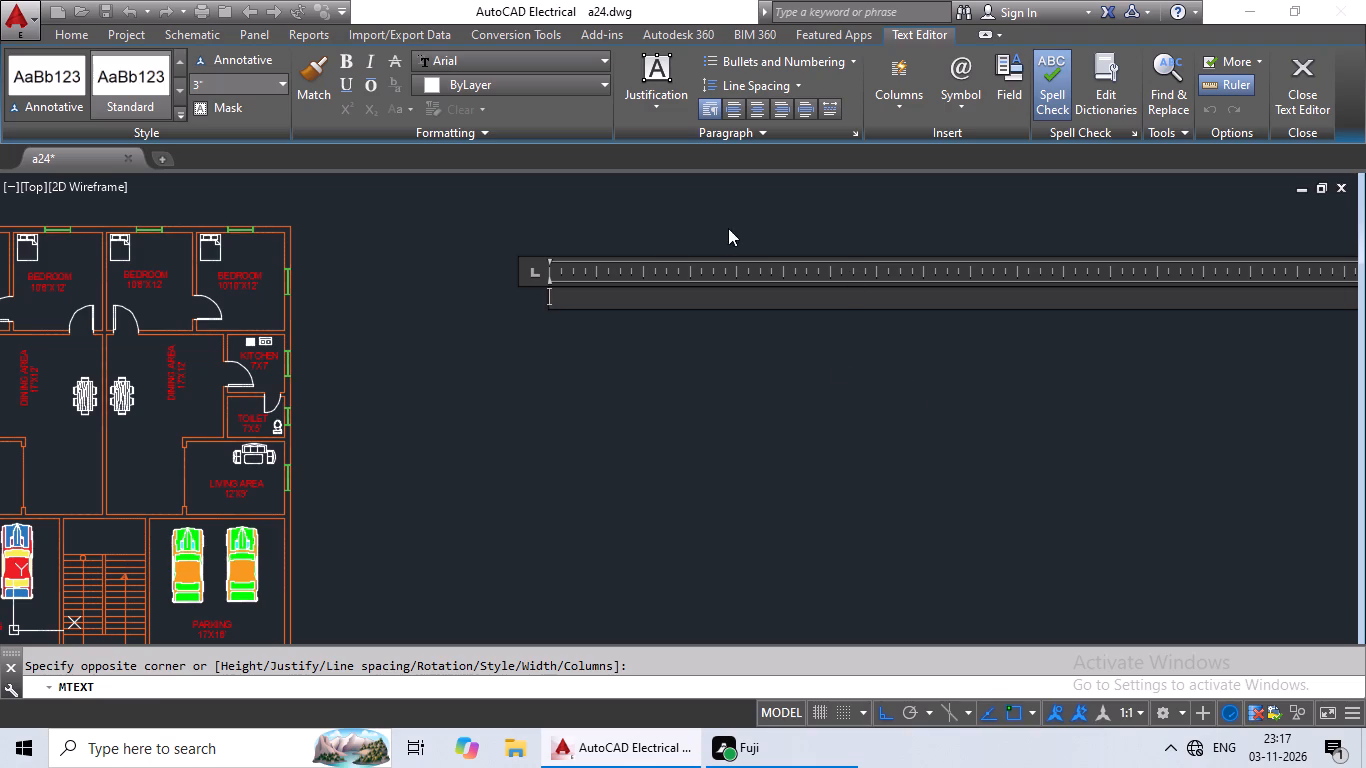
pyautogui.click(278, 85)
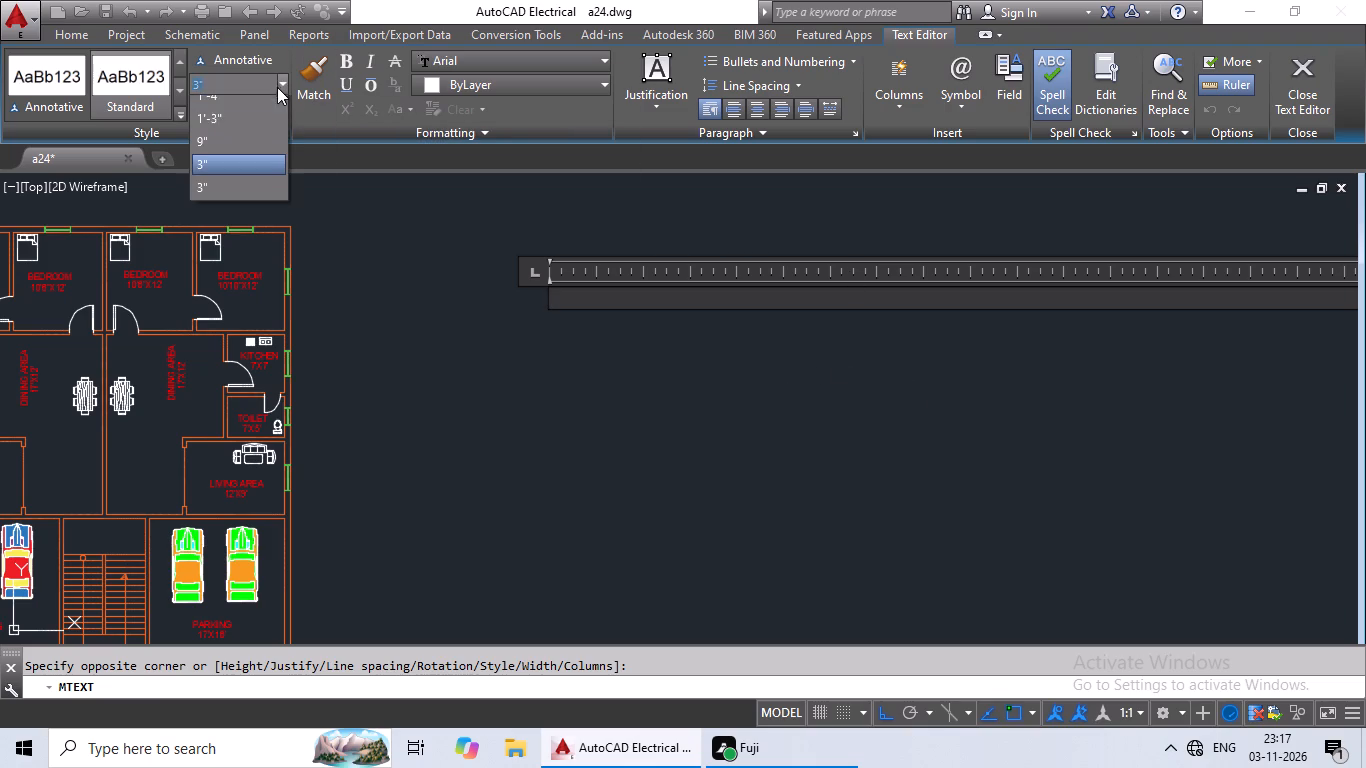
pyautogui.click(234, 133)
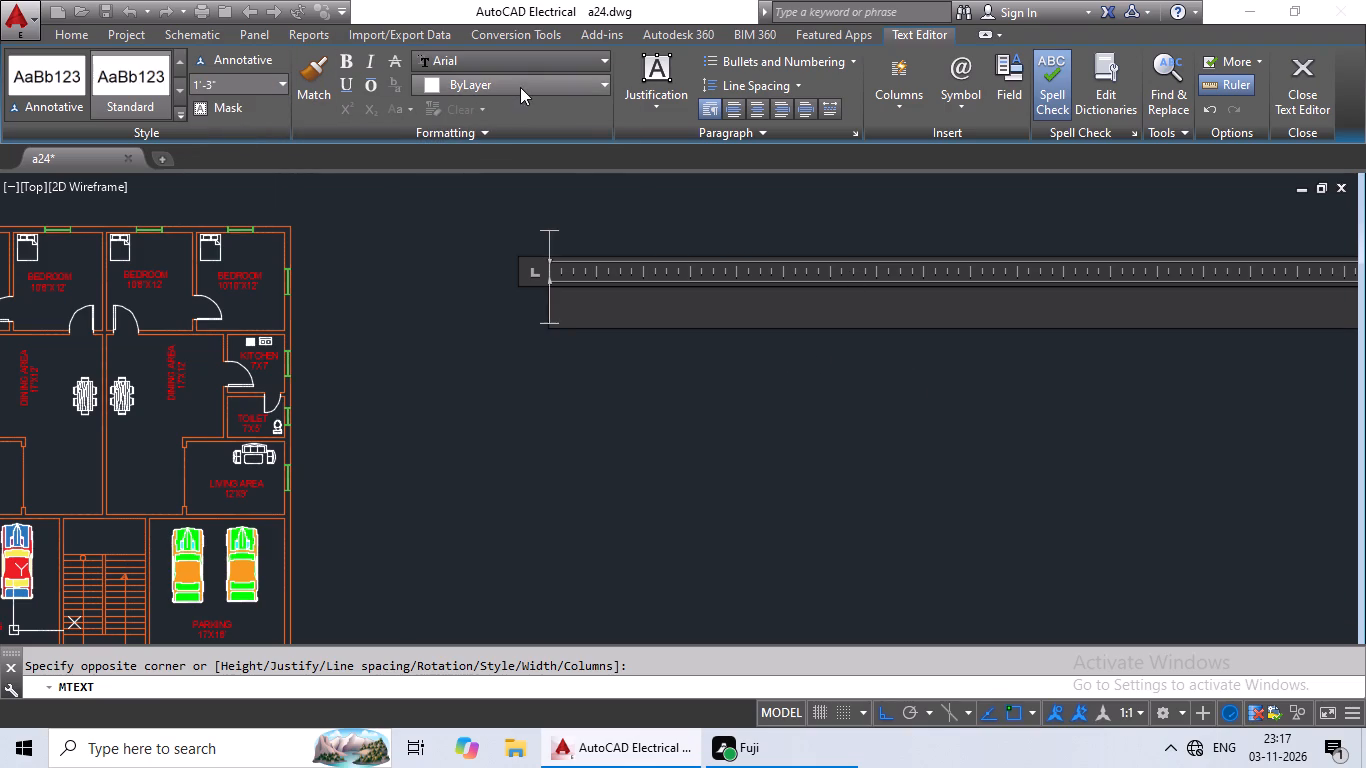
pyautogui.click(520, 87)
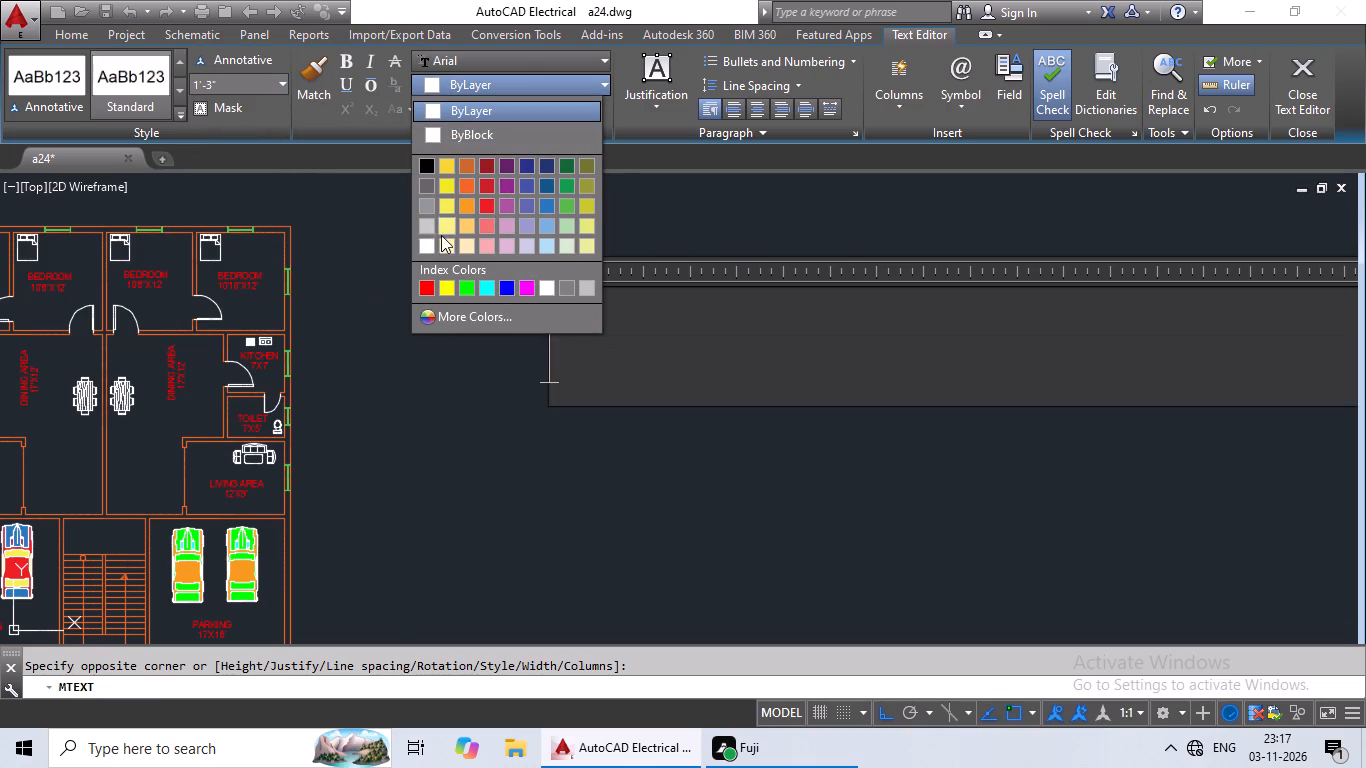
pyautogui.click(473, 286)
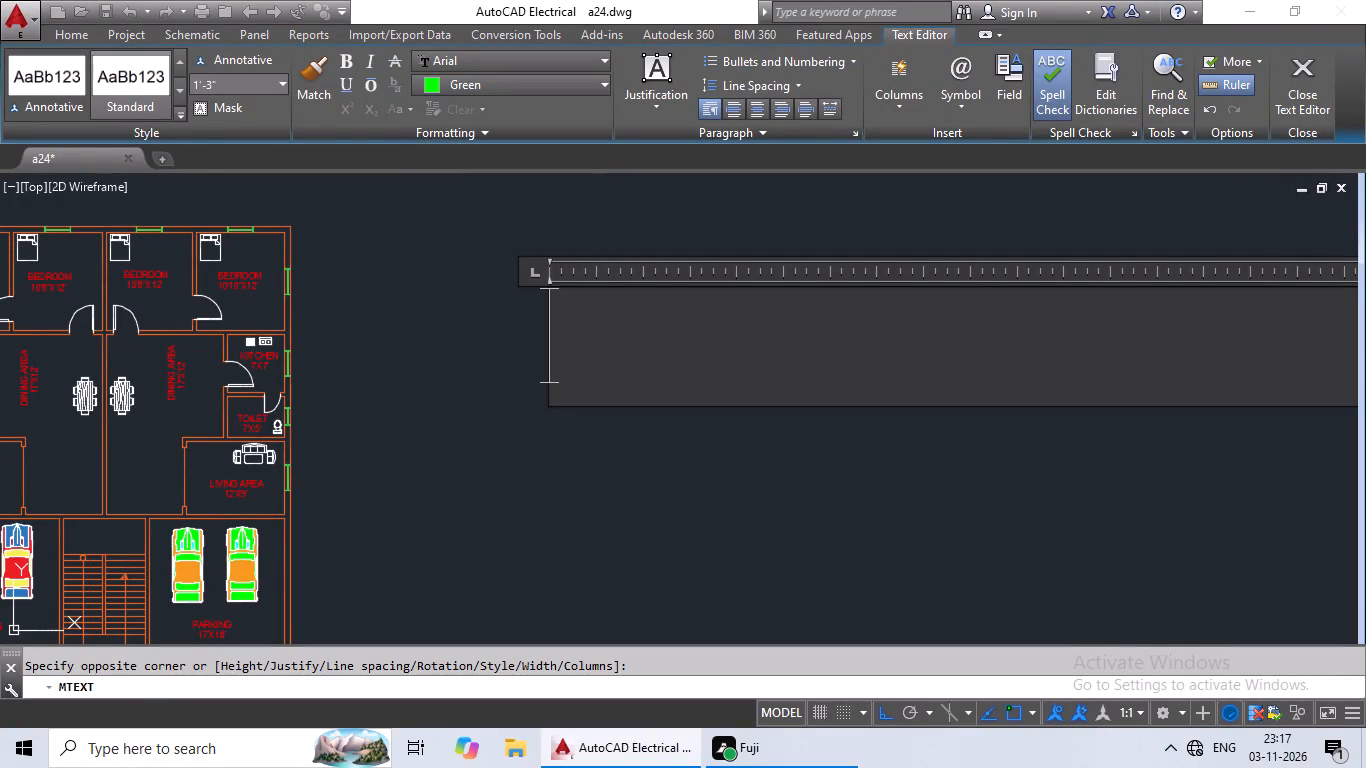
pyautogui.hotkey('shift', 'w')
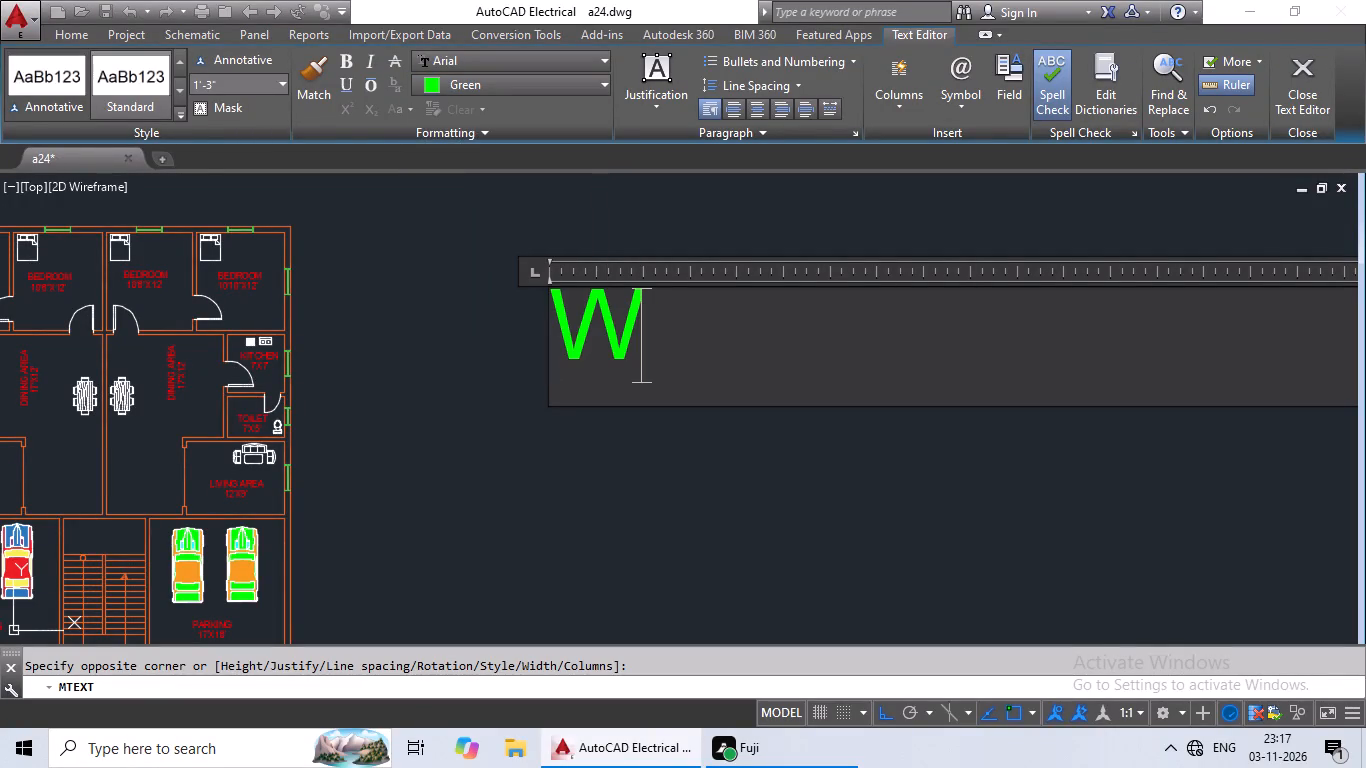
pyautogui.click(695, 394)
pyautogui.click(676, 441)
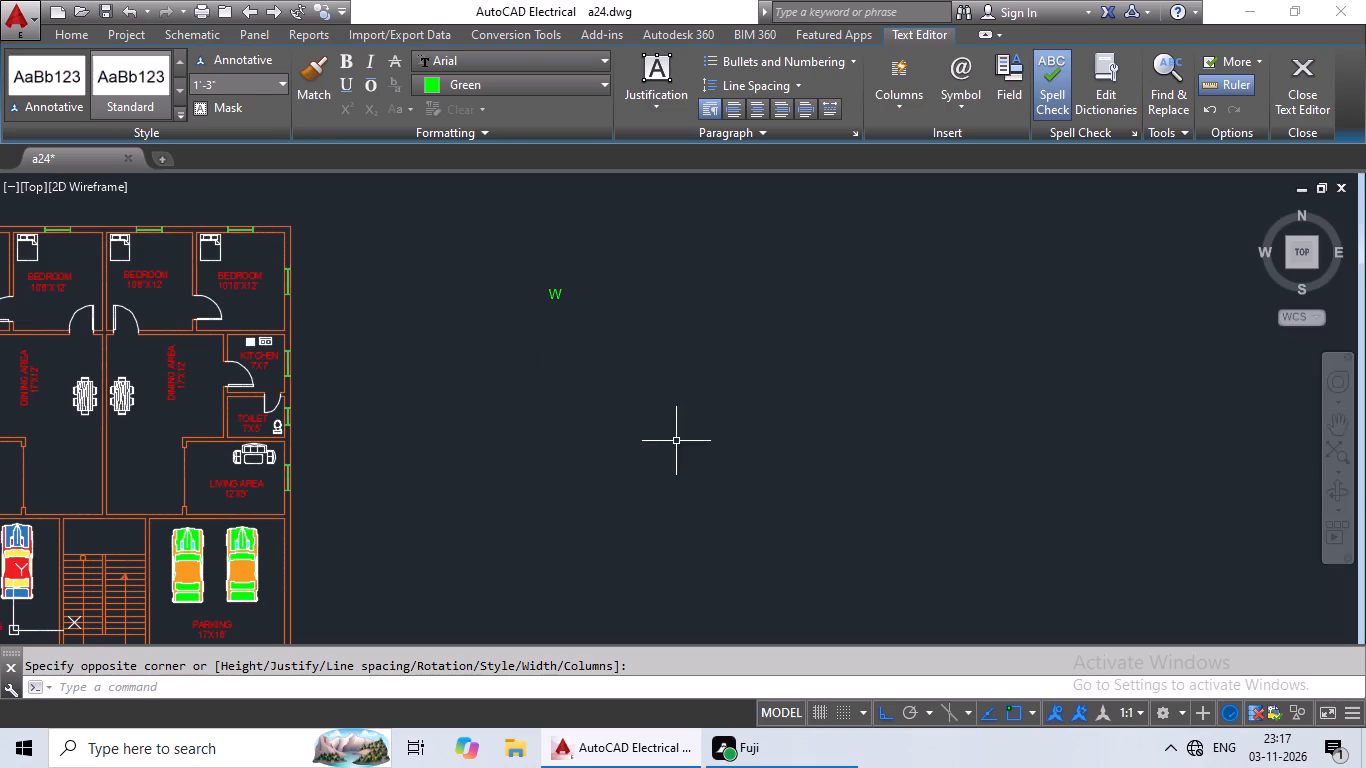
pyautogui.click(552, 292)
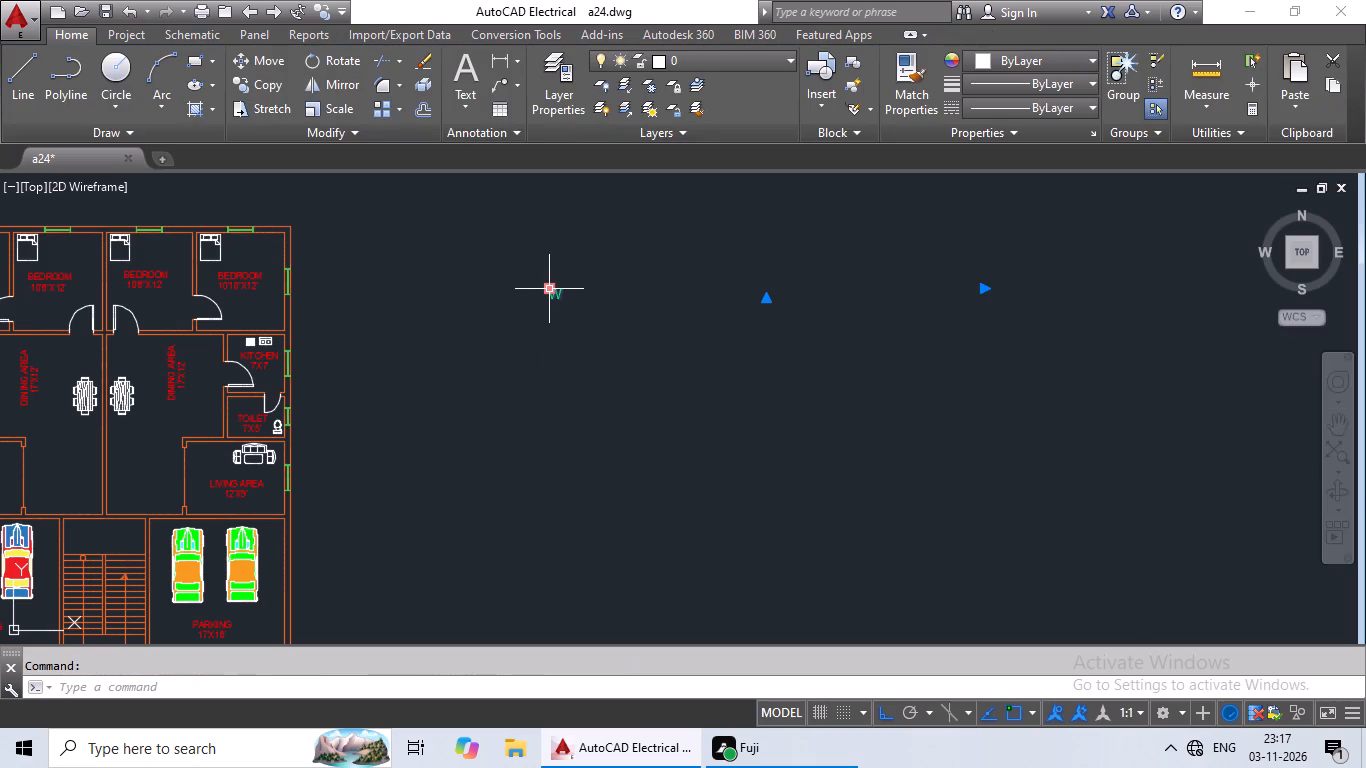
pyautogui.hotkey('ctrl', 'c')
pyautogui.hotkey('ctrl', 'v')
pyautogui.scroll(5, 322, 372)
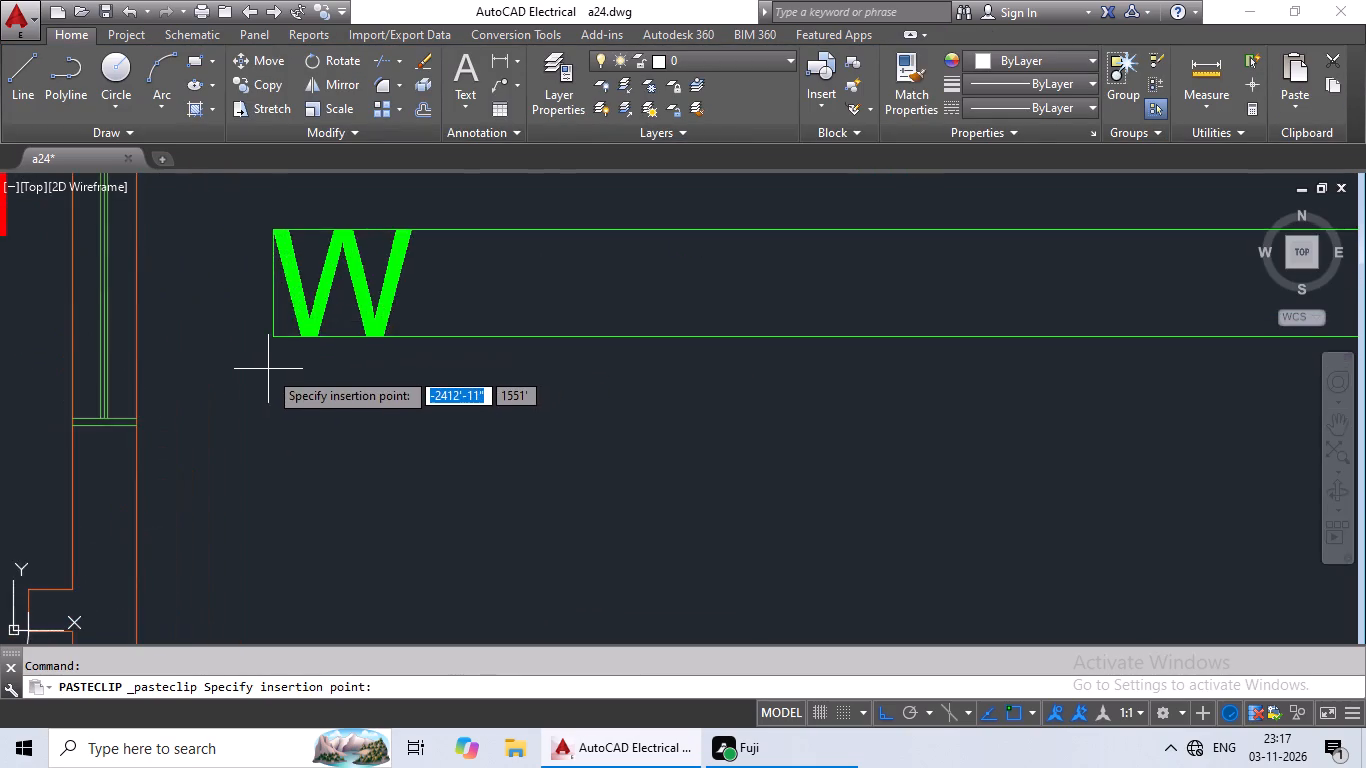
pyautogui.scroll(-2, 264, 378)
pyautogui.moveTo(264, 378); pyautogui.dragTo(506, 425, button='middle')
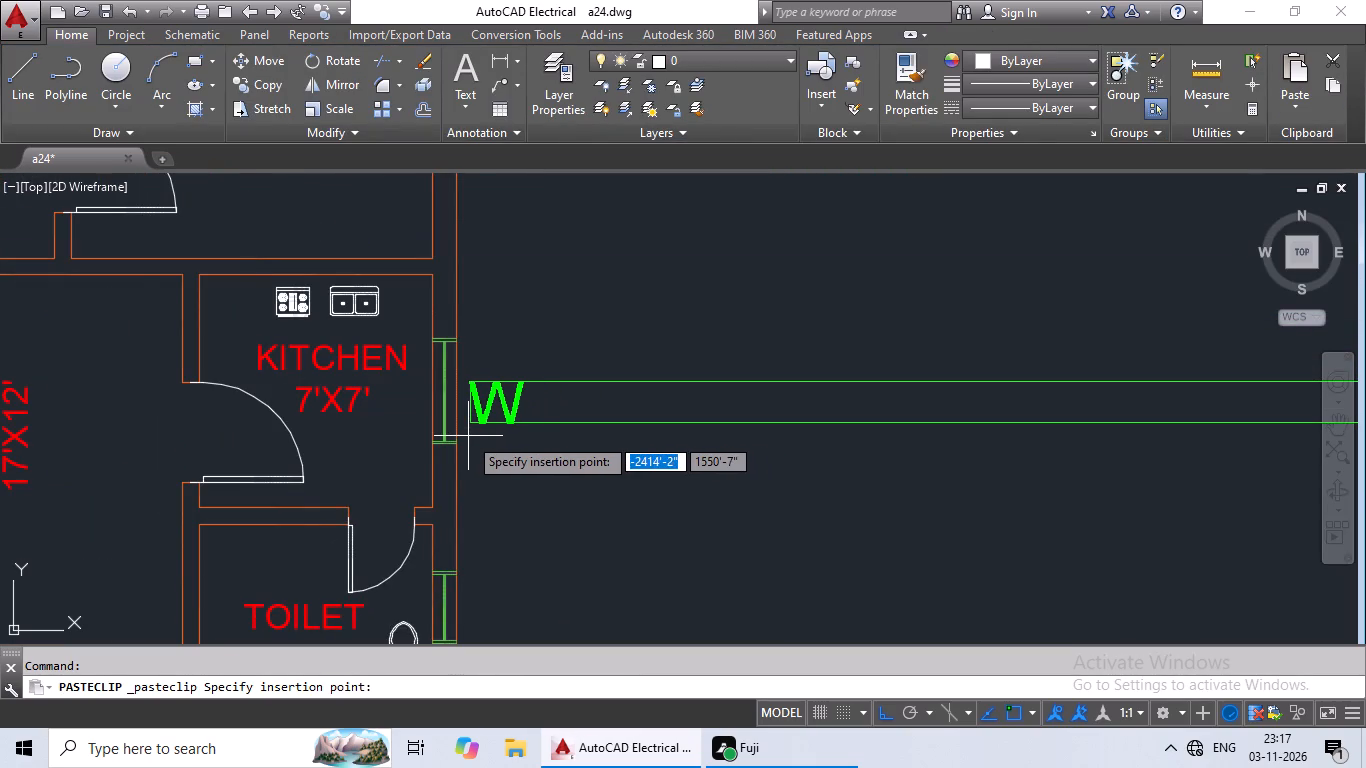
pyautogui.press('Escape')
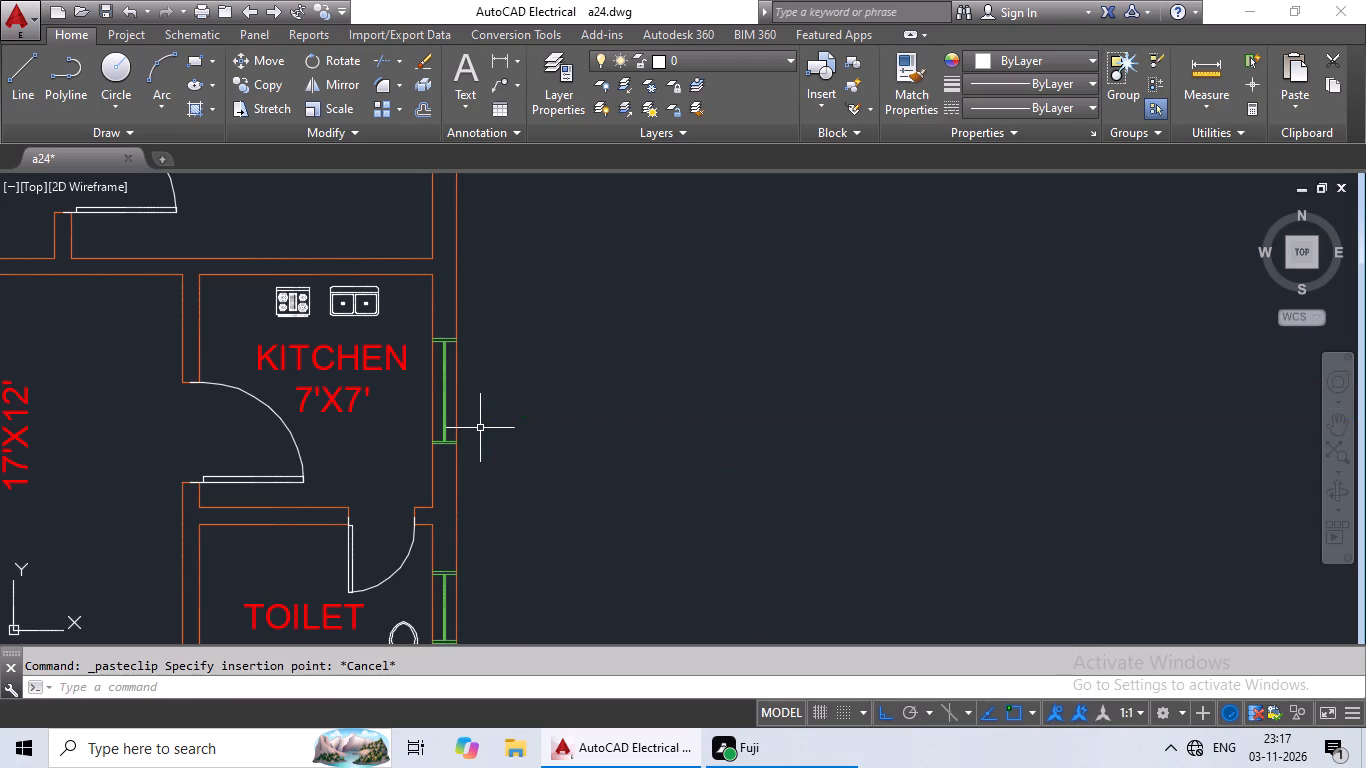
# Change the colour of the W text east of the plan to Magenta.
pyautogui.scroll(-3, 556, 425)
pyautogui.moveTo(663, 405); pyautogui.dragTo(540, 416, button='middle')
pyautogui.doubleClick(676, 365)
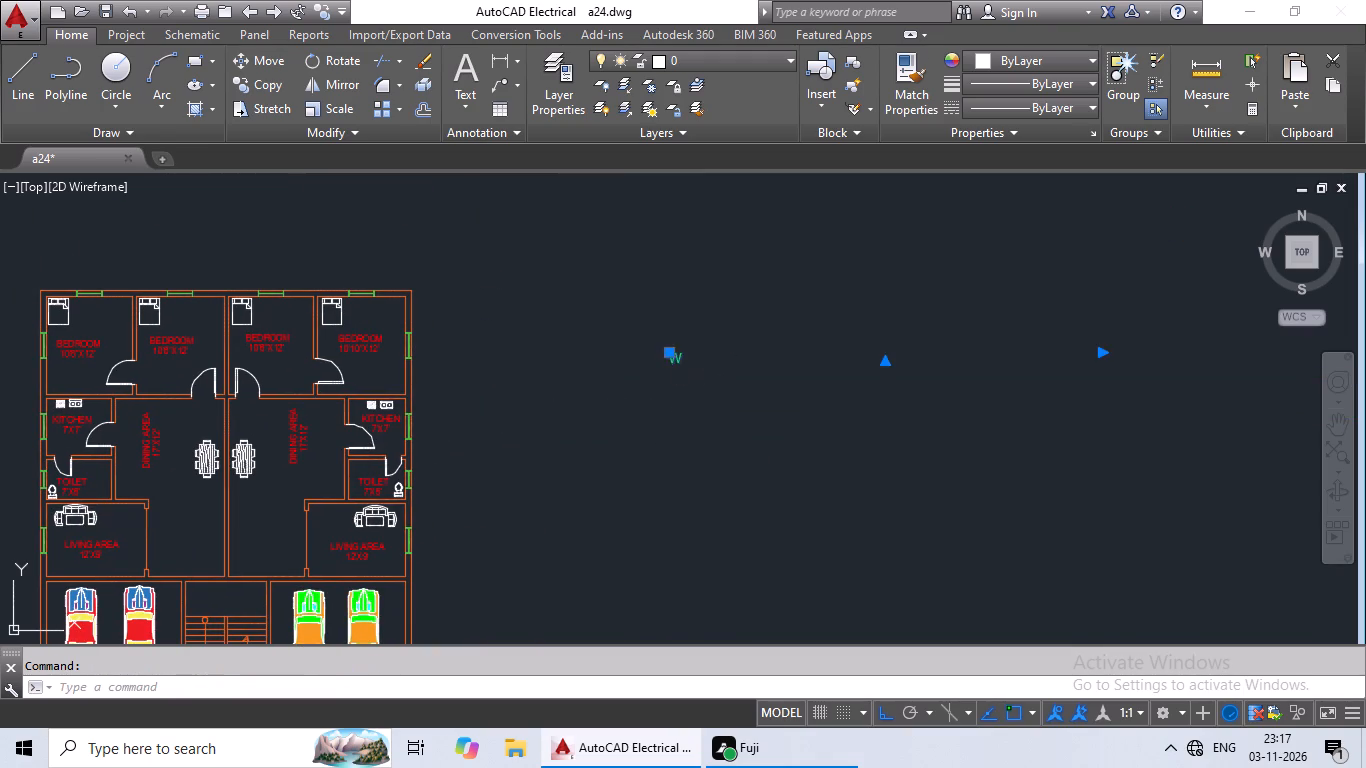
pyautogui.scroll(3, 679, 361)
pyautogui.moveTo(753, 333); pyautogui.dragTo(609, 341)
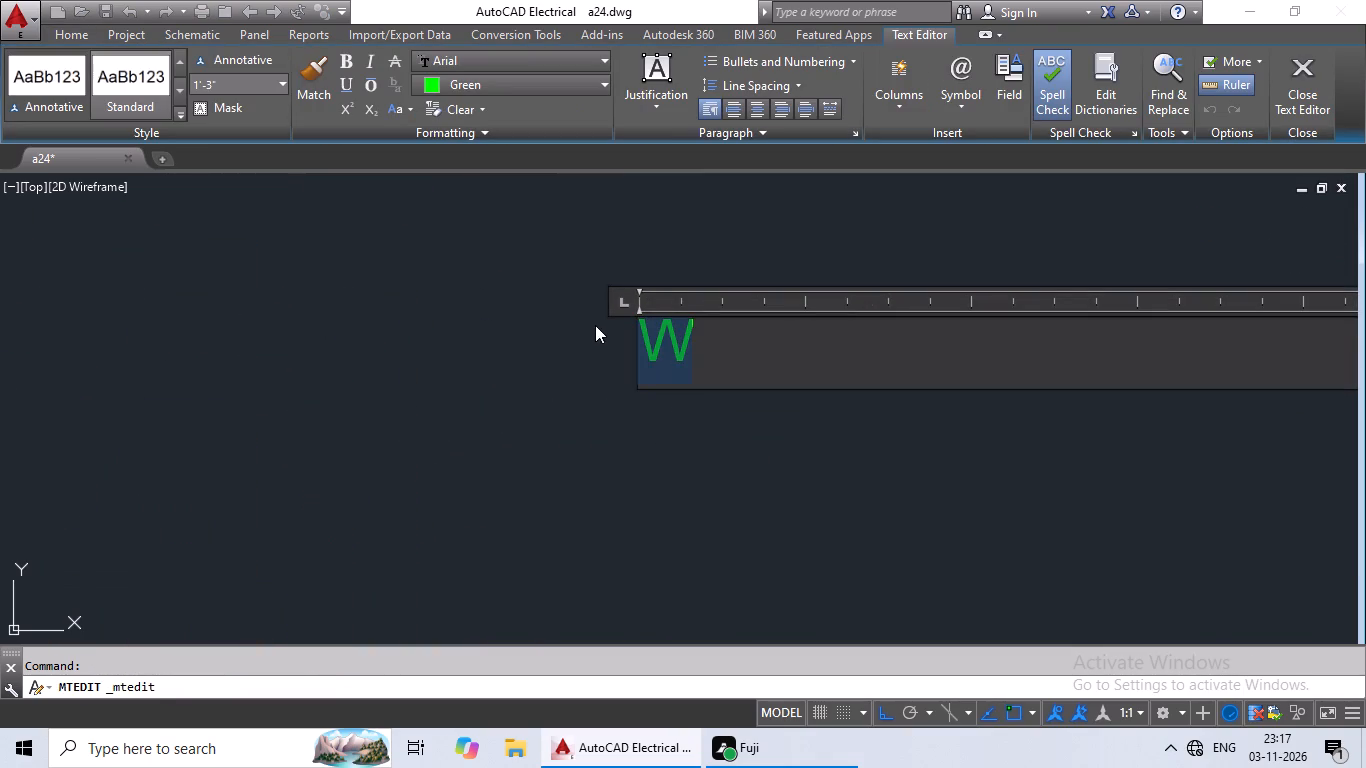
pyautogui.click(601, 78)
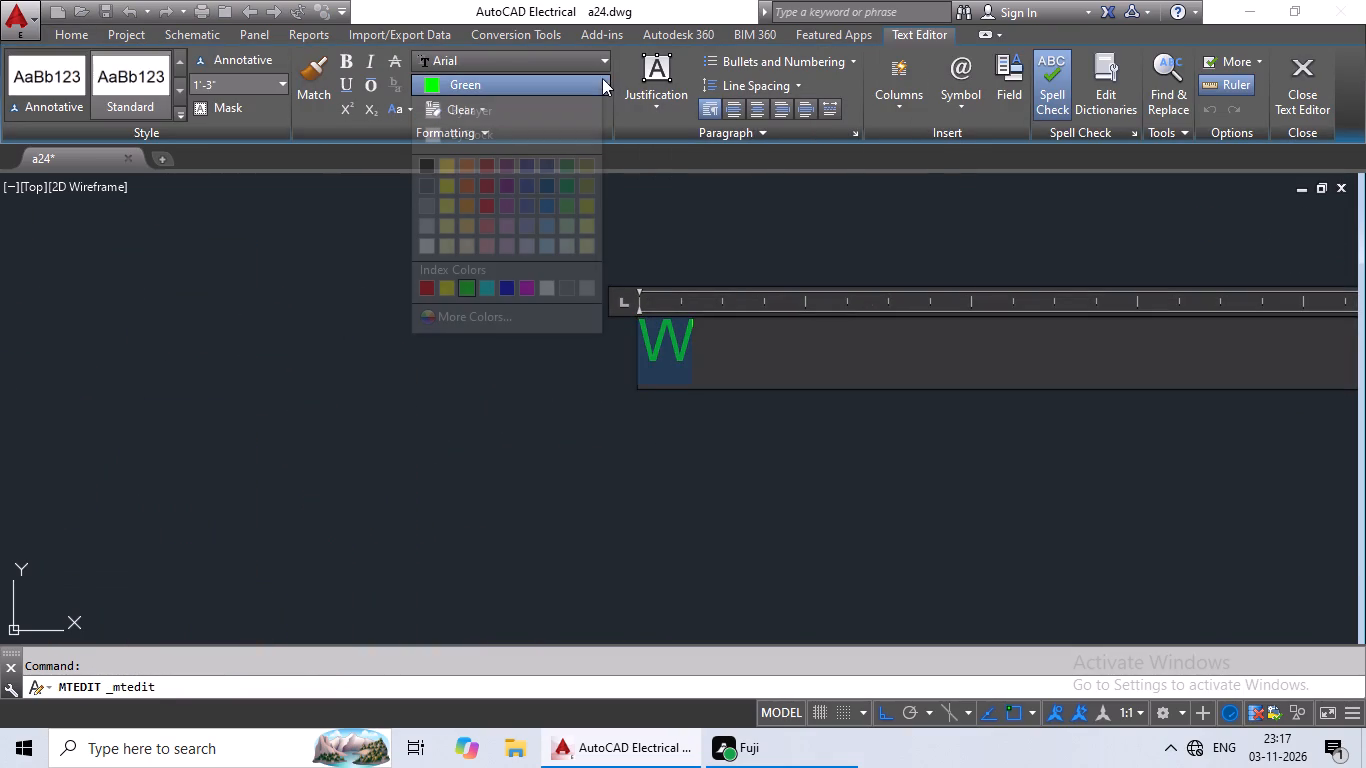
pyautogui.click(523, 290)
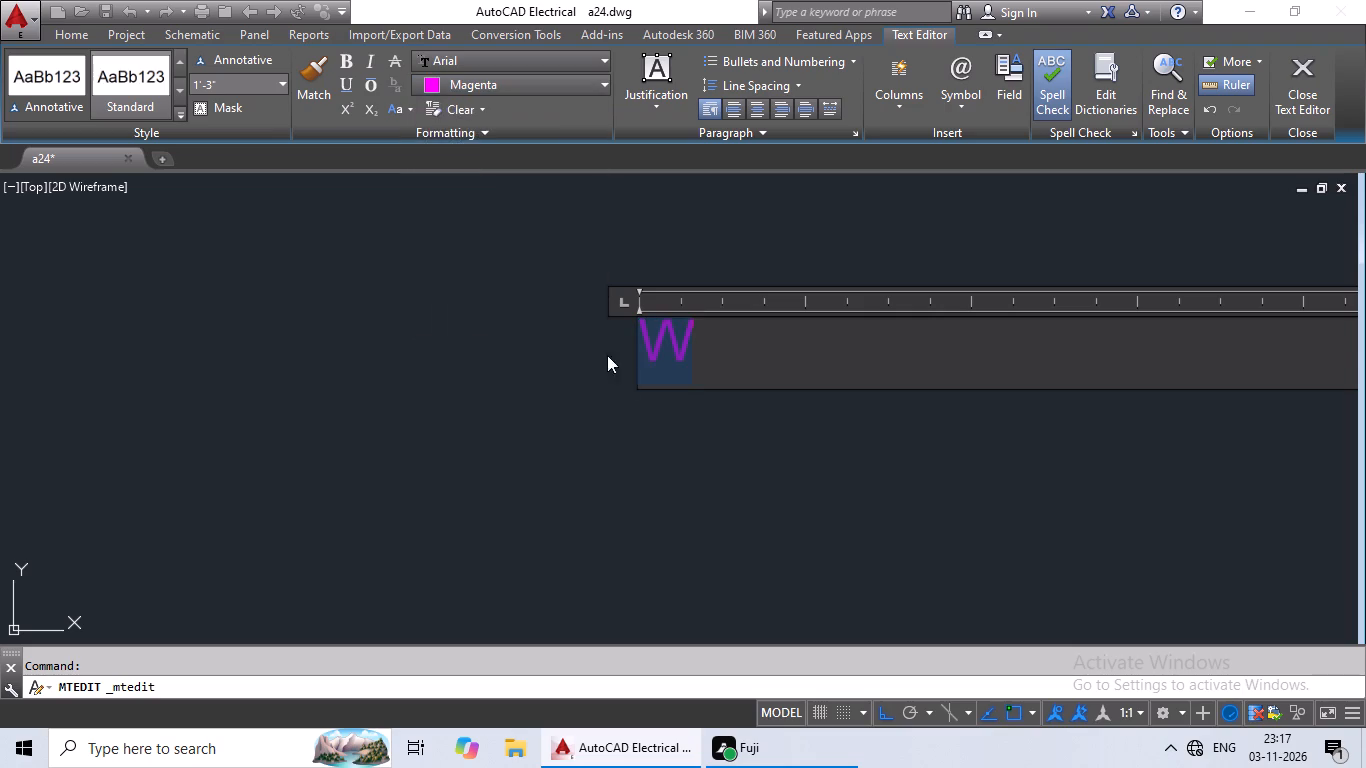
pyautogui.click(655, 438)
# Copy the magenta W to just outside the east kitchen's window.
pyautogui.click(658, 347)
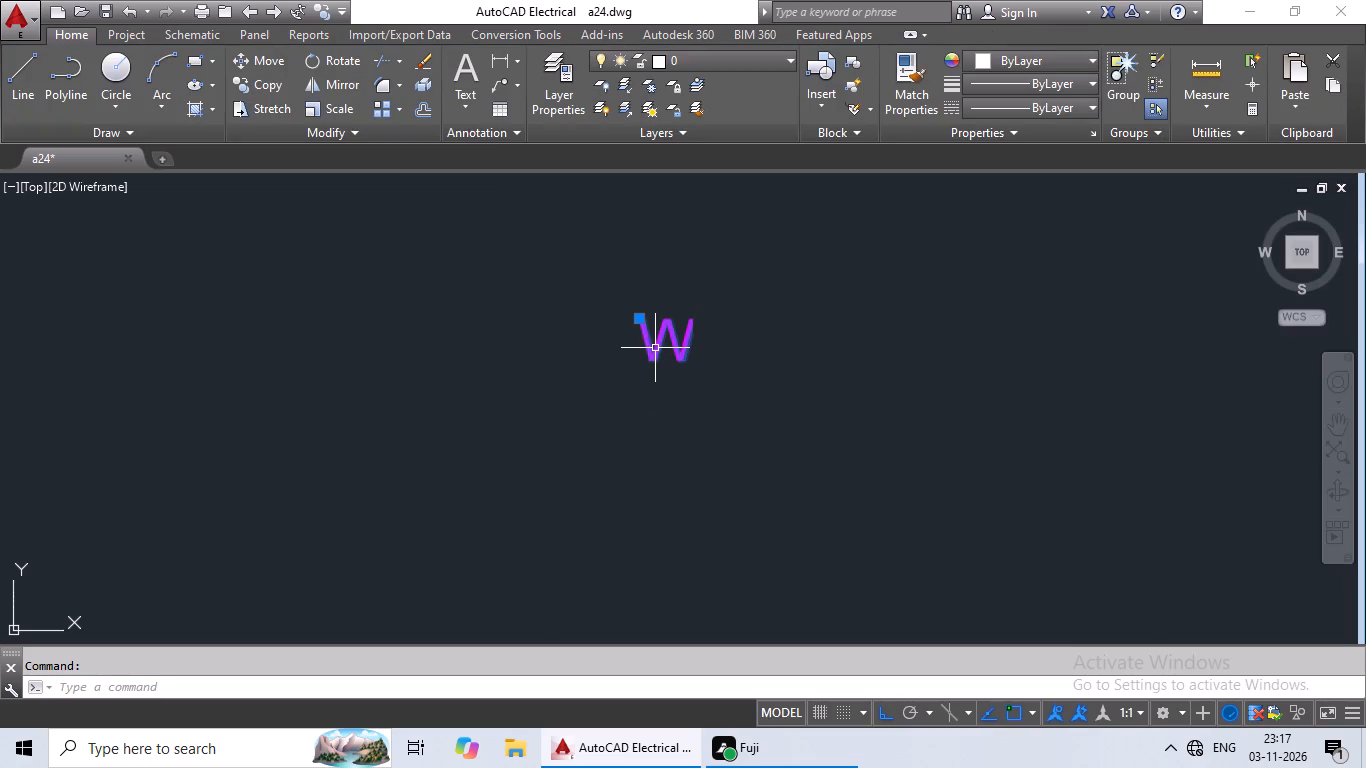
pyautogui.hotkey('ctrl', 'c')
pyautogui.hotkey('ctrl', 'v')
pyautogui.keyDown('ctrl'); pyautogui.scroll(-3, 553, 371); pyautogui.keyUp('ctrl')
pyautogui.moveTo(487, 397); pyautogui.dragTo(497, 386, button='middle')
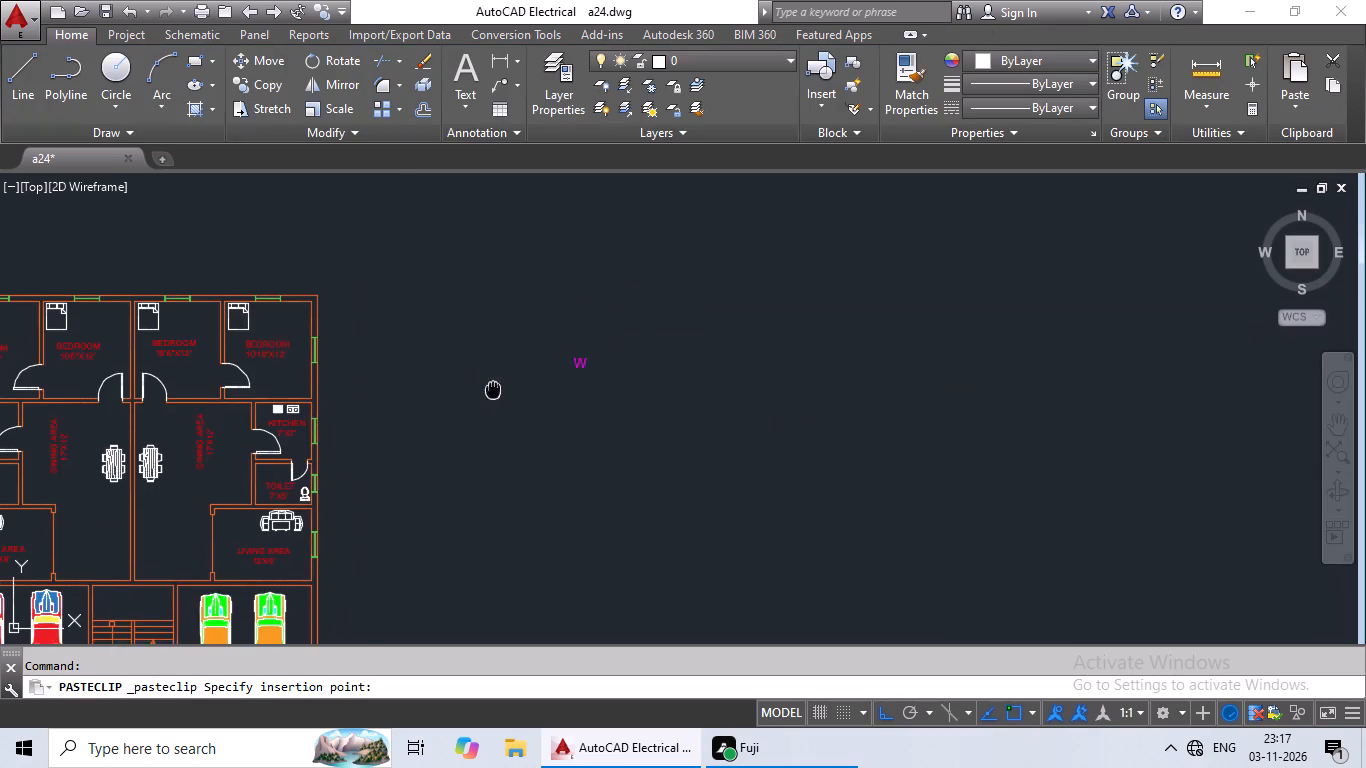
pyautogui.moveTo(497, 386); pyautogui.dragTo(546, 347, button='middle')
pyautogui.scroll(4, 407, 399)
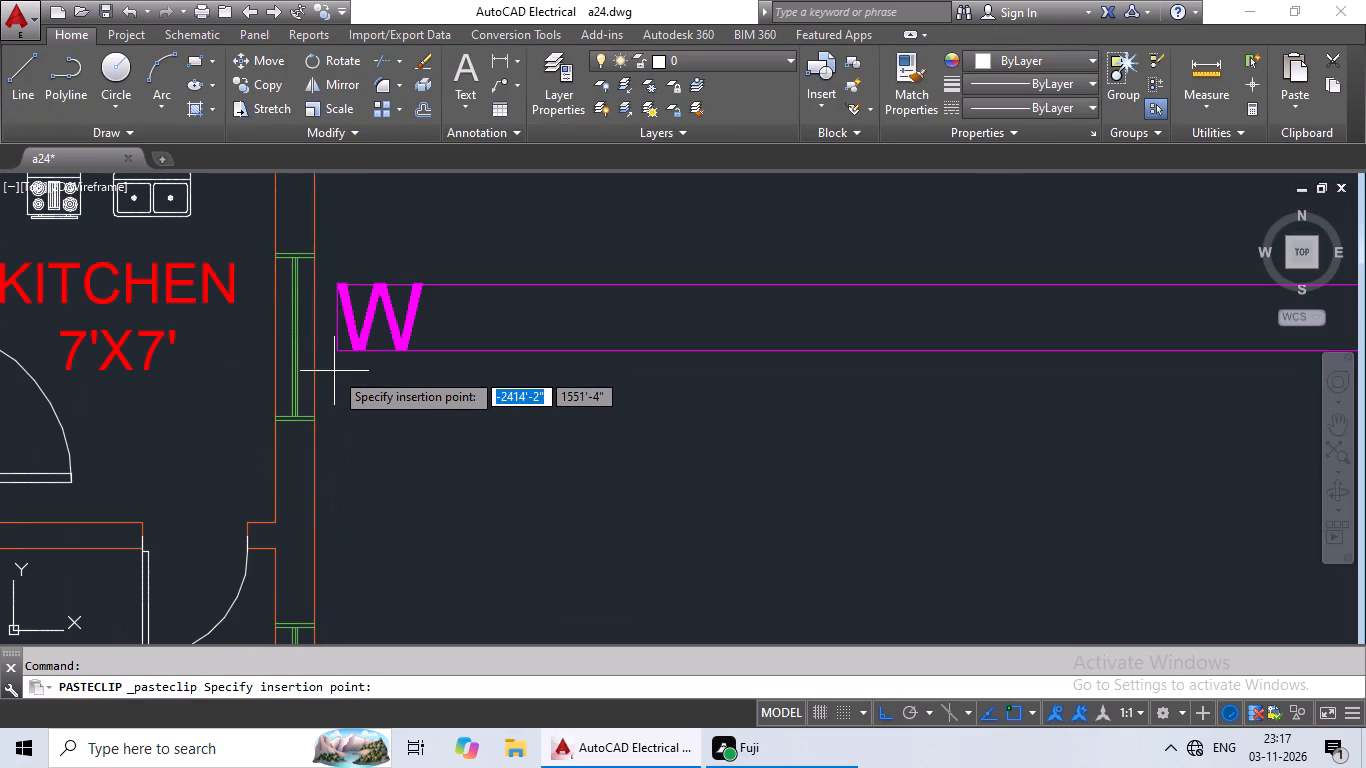
pyautogui.click(341, 394)
# Paste another W just outside the east window of the 10'10"X12' bedroom.
pyautogui.scroll(-2, 562, 379)
pyautogui.moveTo(589, 372); pyautogui.dragTo(575, 445, button='middle')
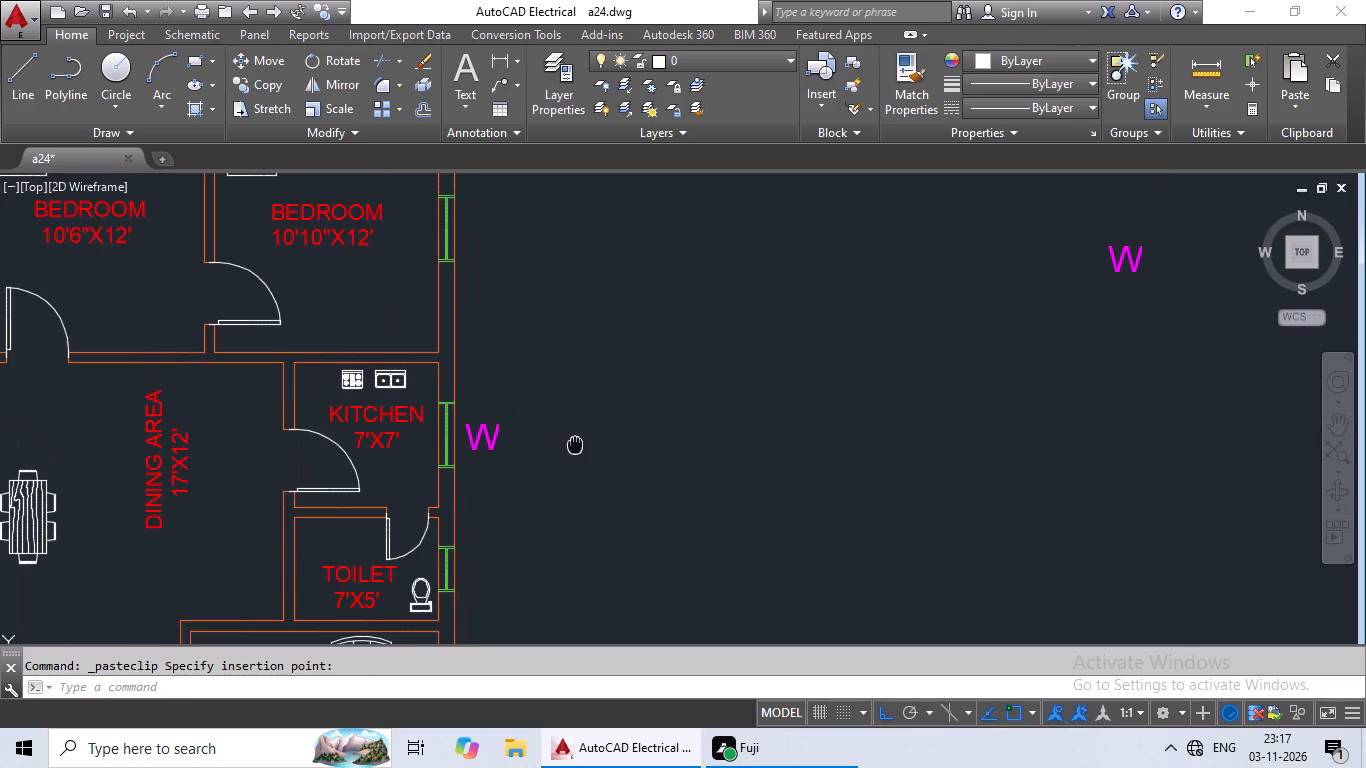
pyautogui.moveTo(575, 445); pyautogui.dragTo(575, 446, button='middle')
pyautogui.hotkey('ctrl', 'v')
pyautogui.moveTo(613, 375); pyautogui.dragTo(602, 462, button='middle')
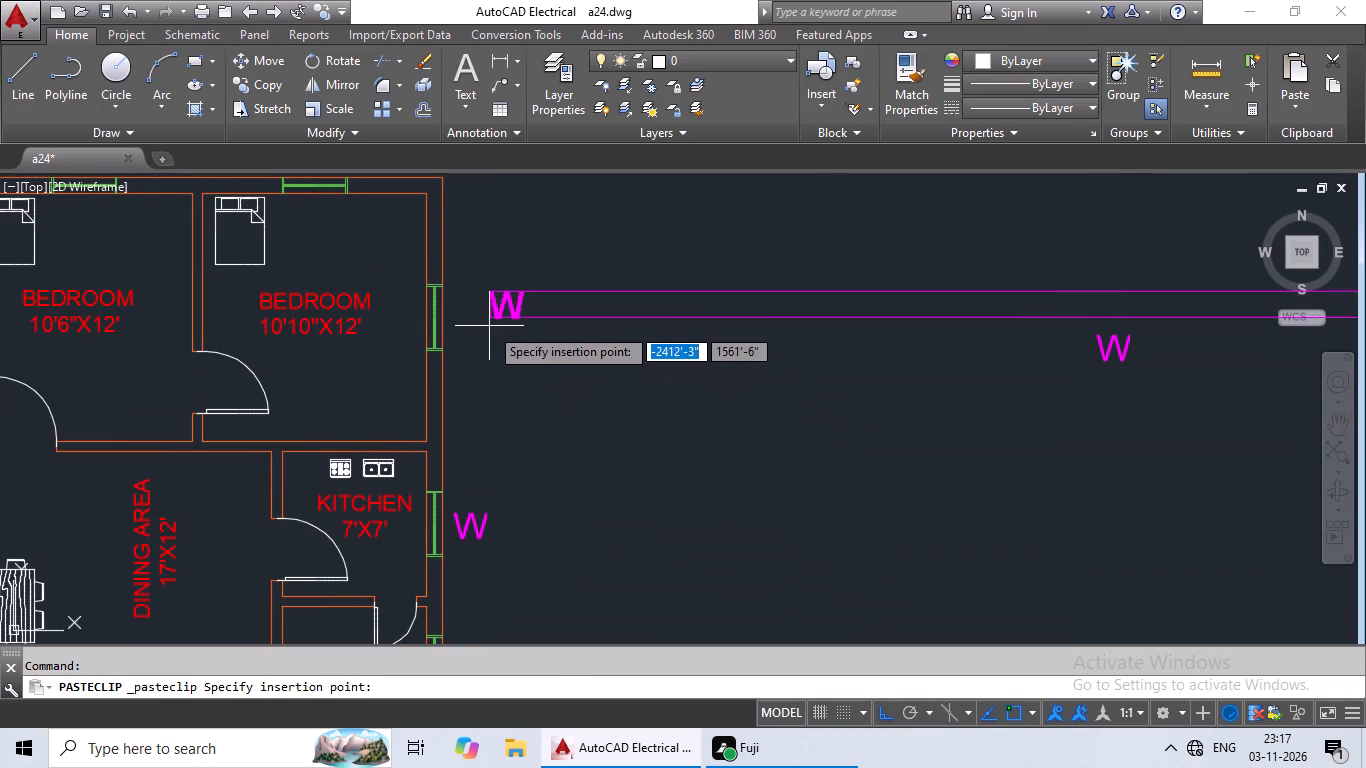
pyautogui.scroll(1, 452, 331)
pyautogui.click(454, 346)
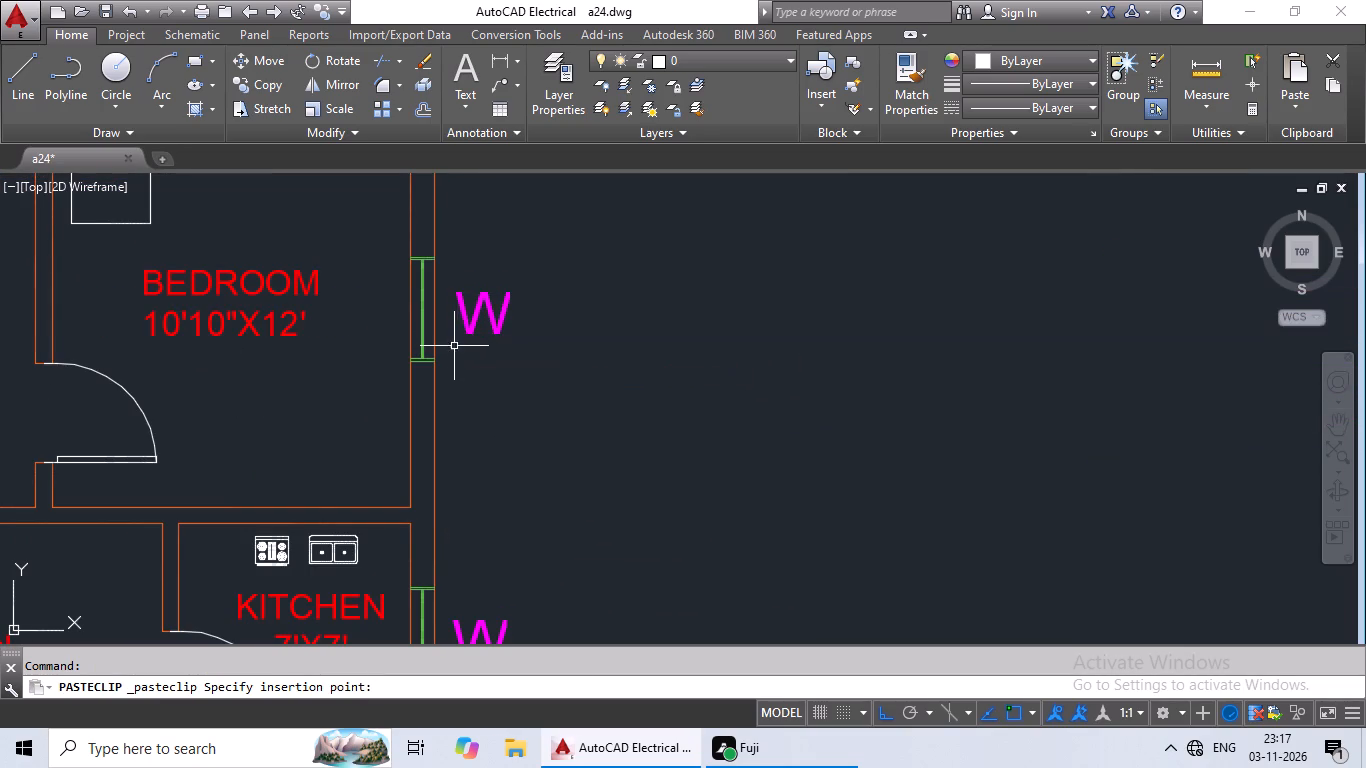
# Paste magenta W tags just outside the north windows of the 10'10"X12' bedroom and the 10'6"X12' bedroom beside it.
pyautogui.scroll(-1, 616, 359)
pyautogui.hotkey('ctrl', 'v')
pyautogui.keyDown('ctrl'); pyautogui.scroll(-3, 624, 359); pyautogui.keyUp('ctrl')
pyautogui.moveTo(637, 348); pyautogui.dragTo(629, 402, button='middle')
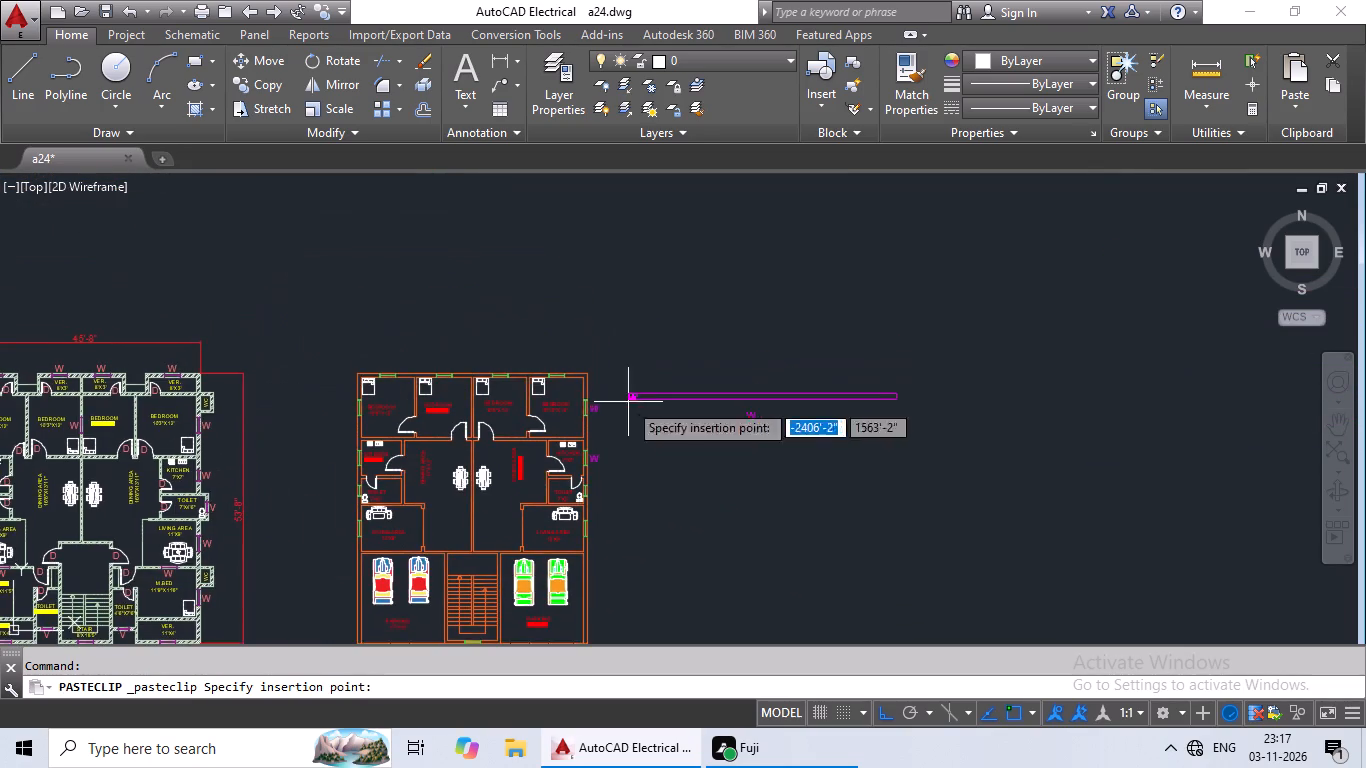
pyautogui.scroll(5, 525, 388)
pyautogui.moveTo(678, 337); pyautogui.dragTo(596, 490, button='middle')
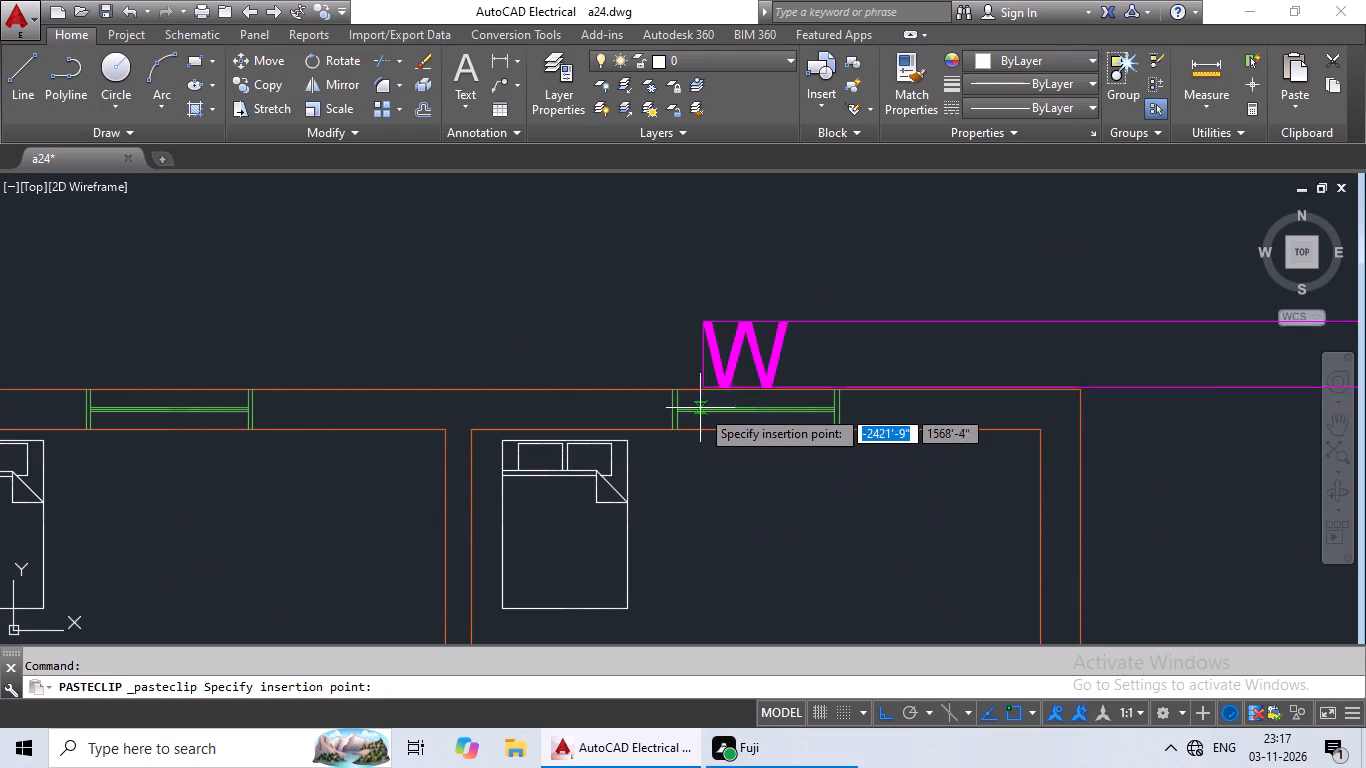
pyautogui.click(712, 389)
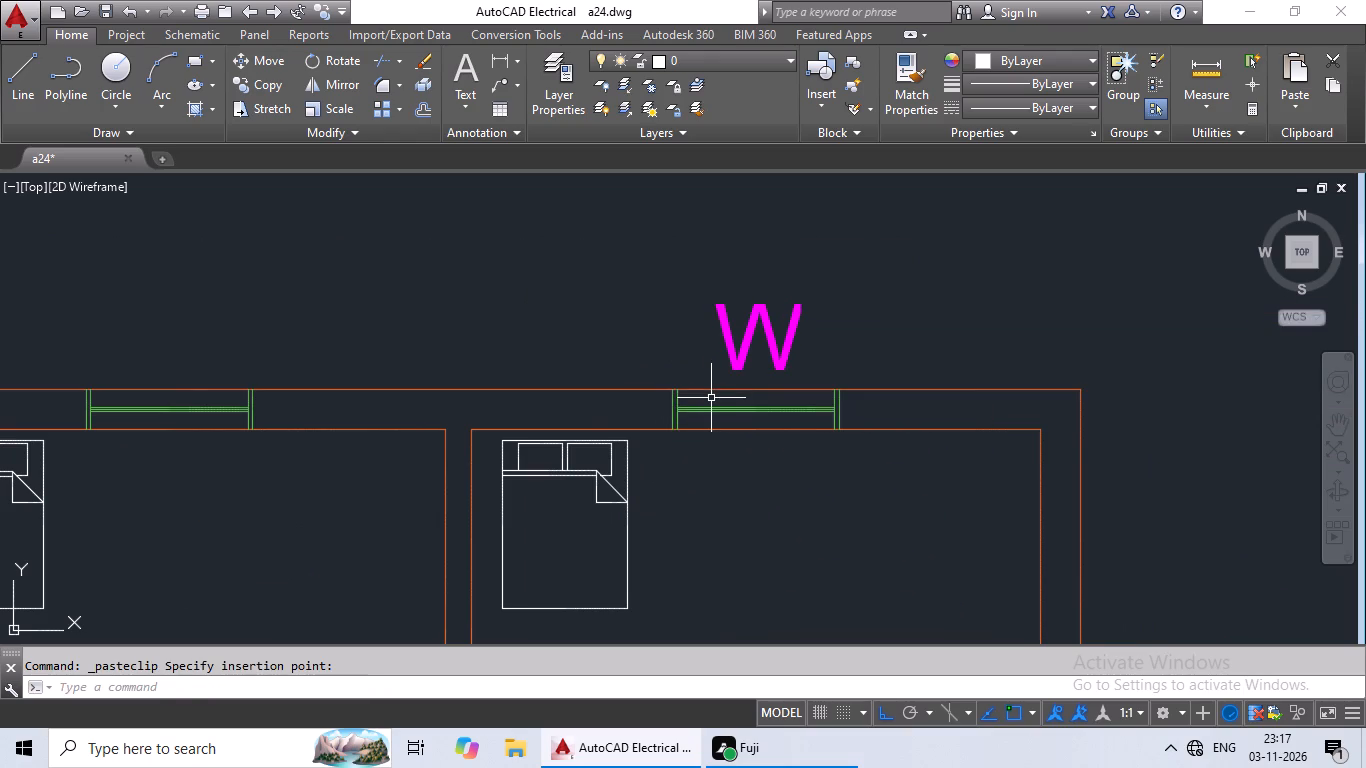
pyautogui.hotkey('ctrl', 'v')
pyautogui.moveTo(152, 386); pyautogui.dragTo(343, 376, button='middle')
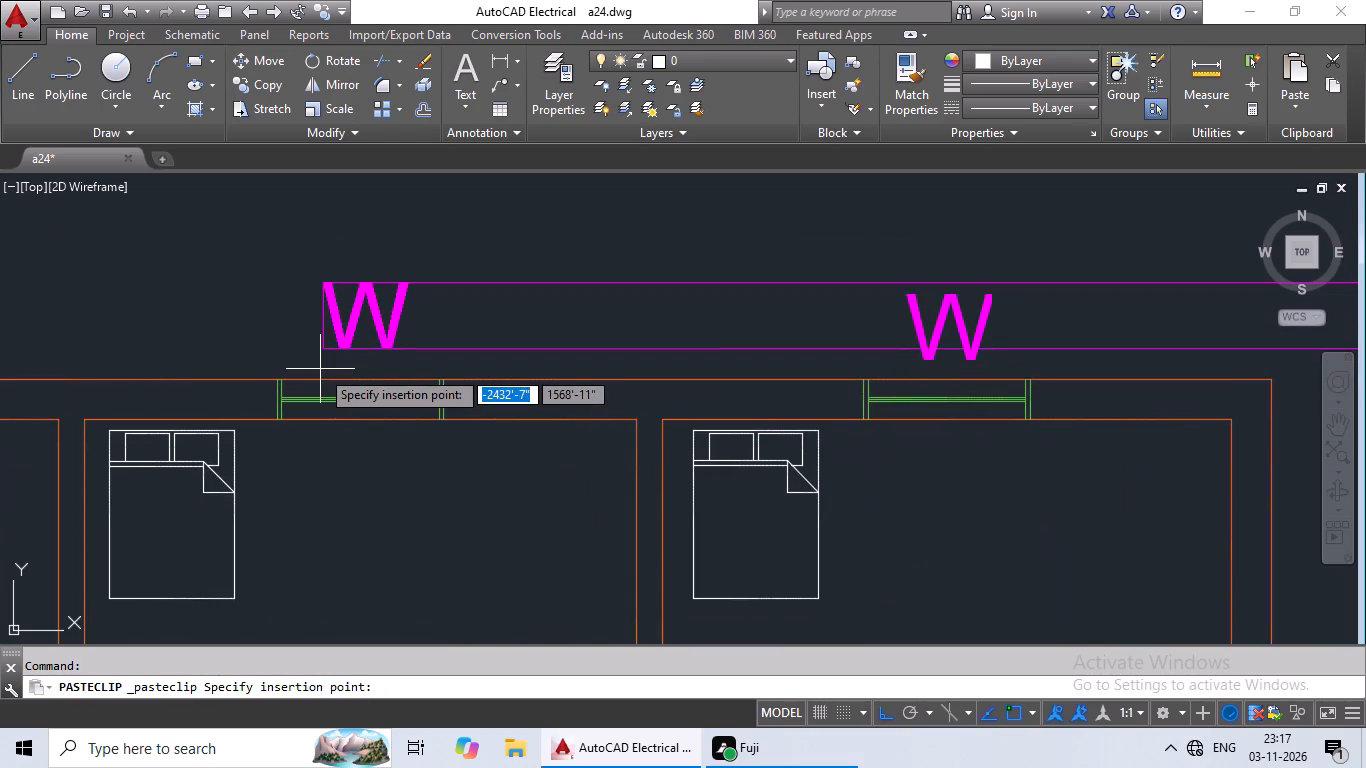
pyautogui.click(314, 375)
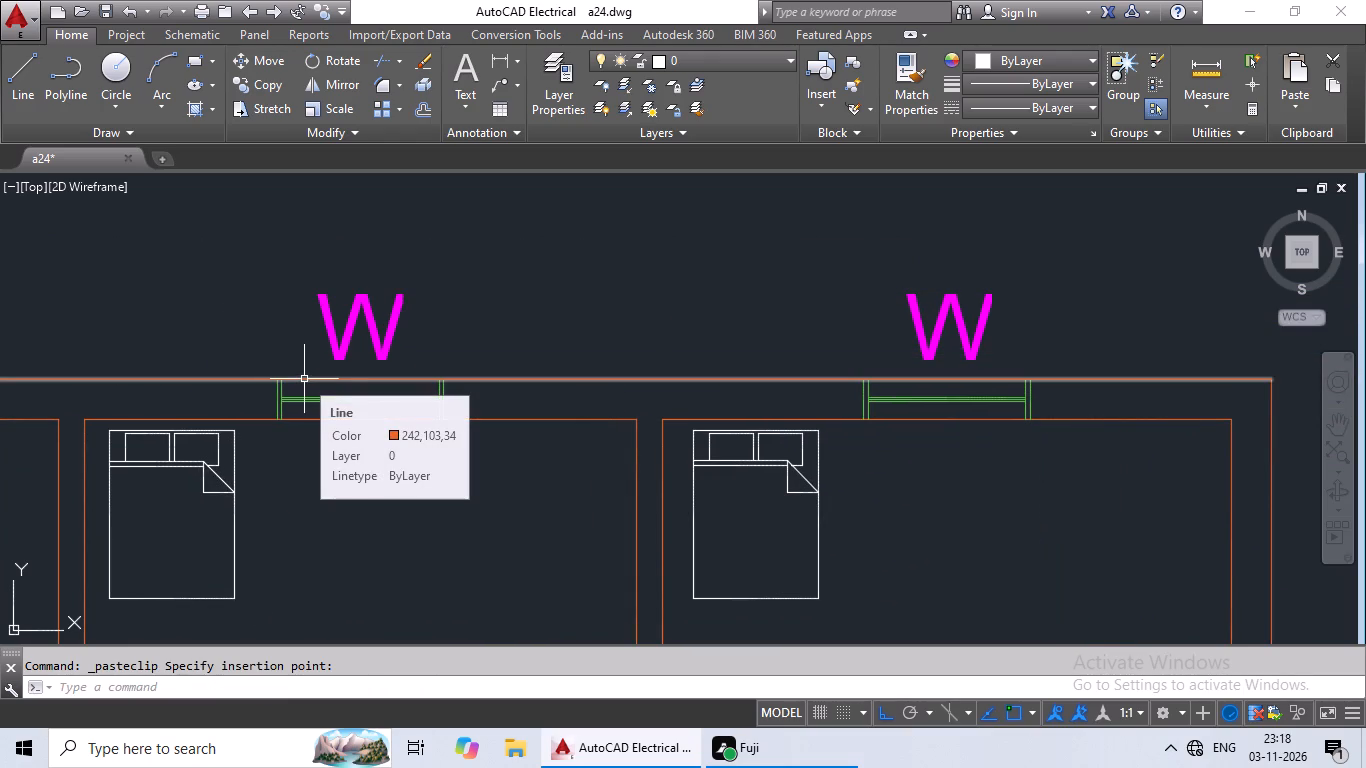
# Paste magenta W tags just outside the north windows of the two westernmost 10'6"X12' bedrooms.
pyautogui.hotkey('ctrl', 'c')
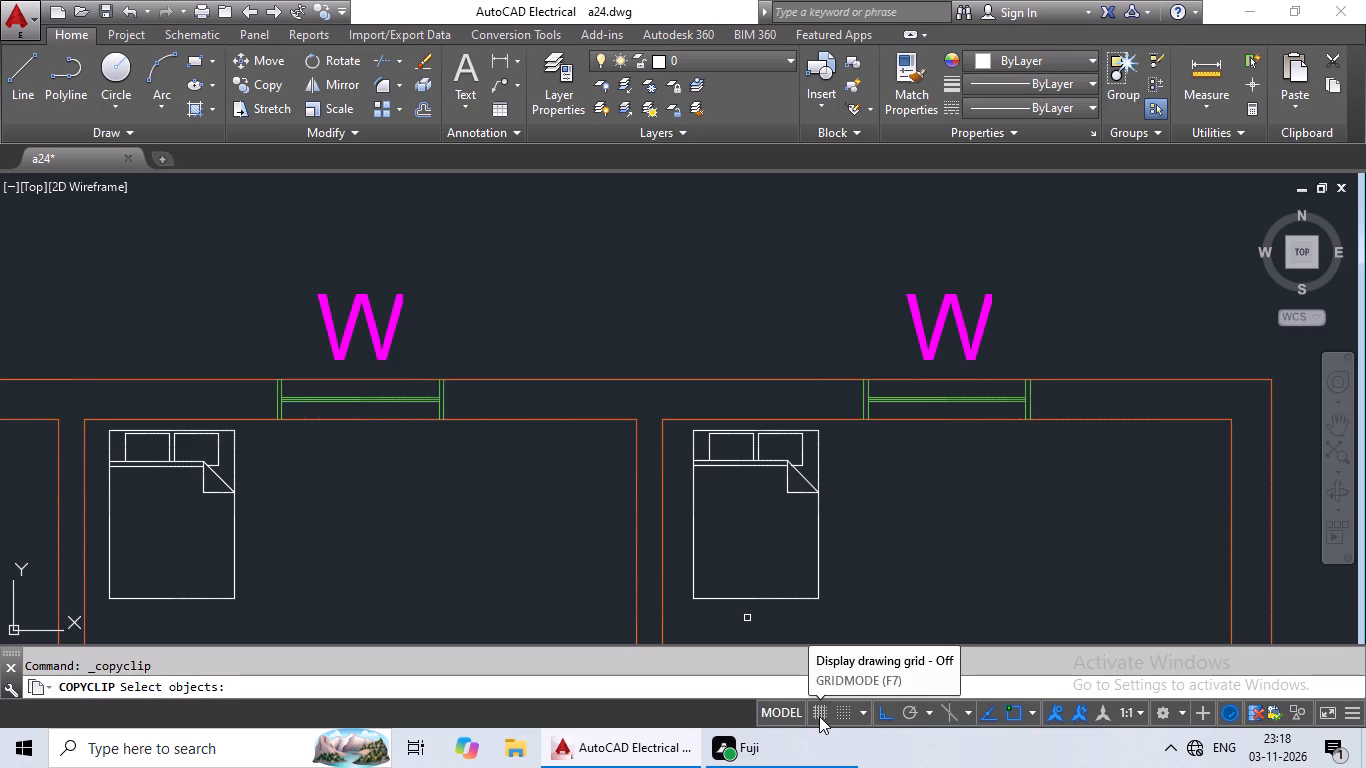
pyautogui.hotkey('ctrl', 'v')
pyautogui.keyDown('ctrl'); pyautogui.scroll(-2, 858, 711); pyautogui.keyUp('ctrl')
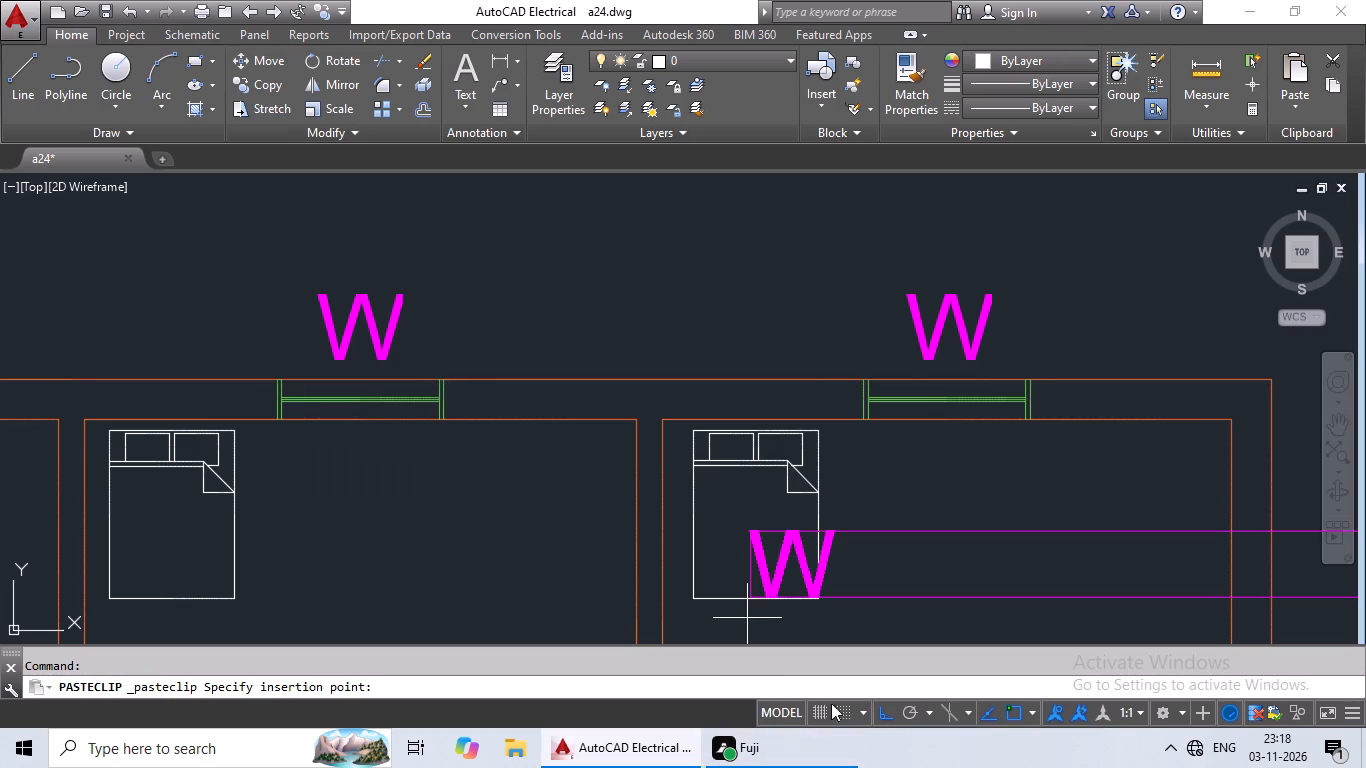
pyautogui.moveTo(536, 571); pyautogui.dragTo(981, 475, button='middle')
pyautogui.scroll(-1, 730, 534)
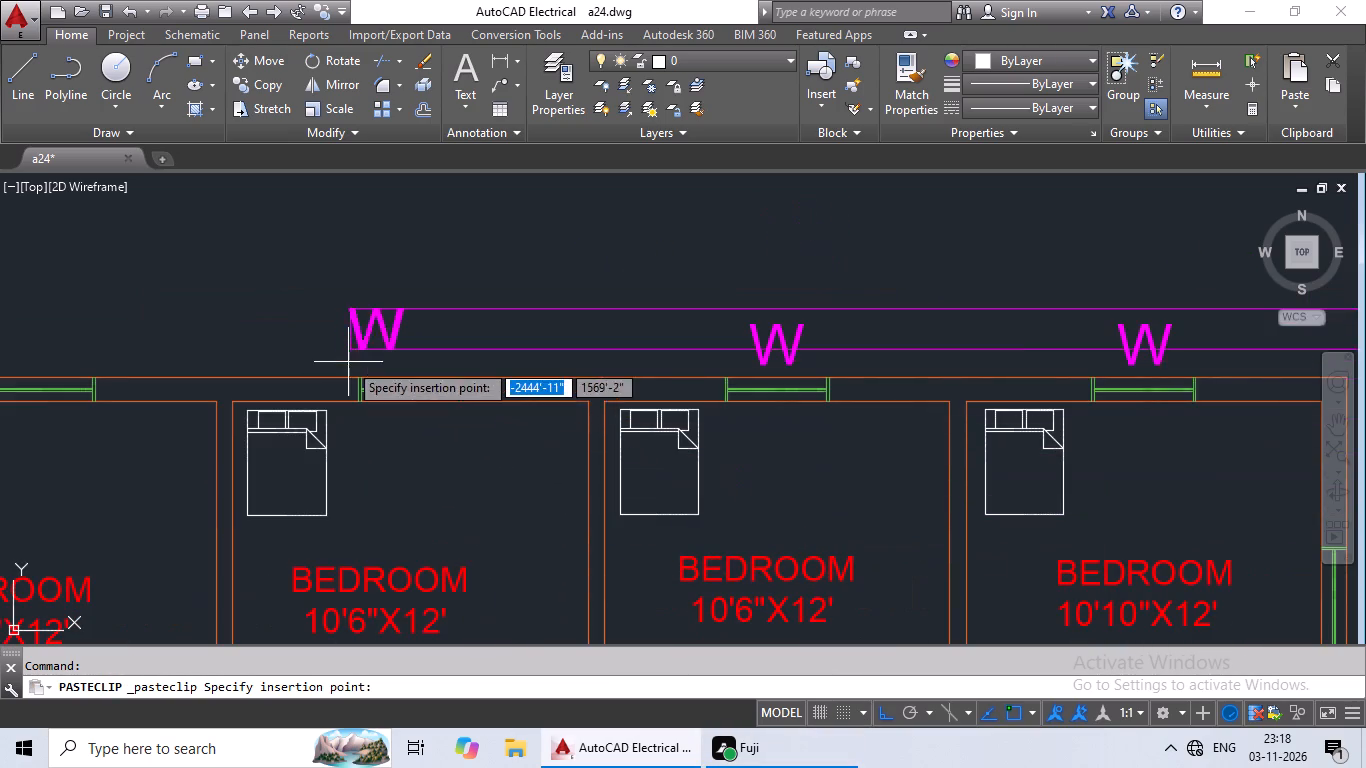
pyautogui.scroll(3, 349, 362)
pyautogui.click(475, 433)
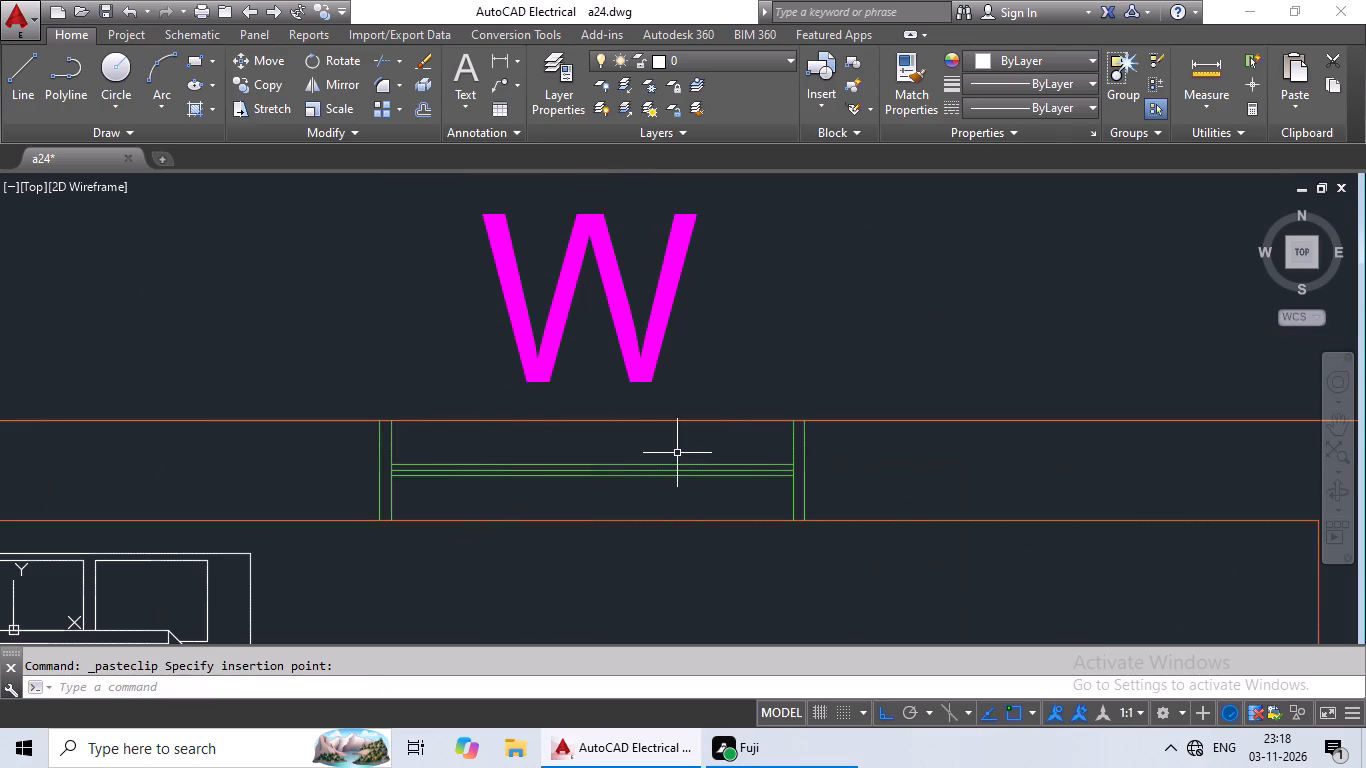
pyautogui.hotkey('ctrl', 'v')
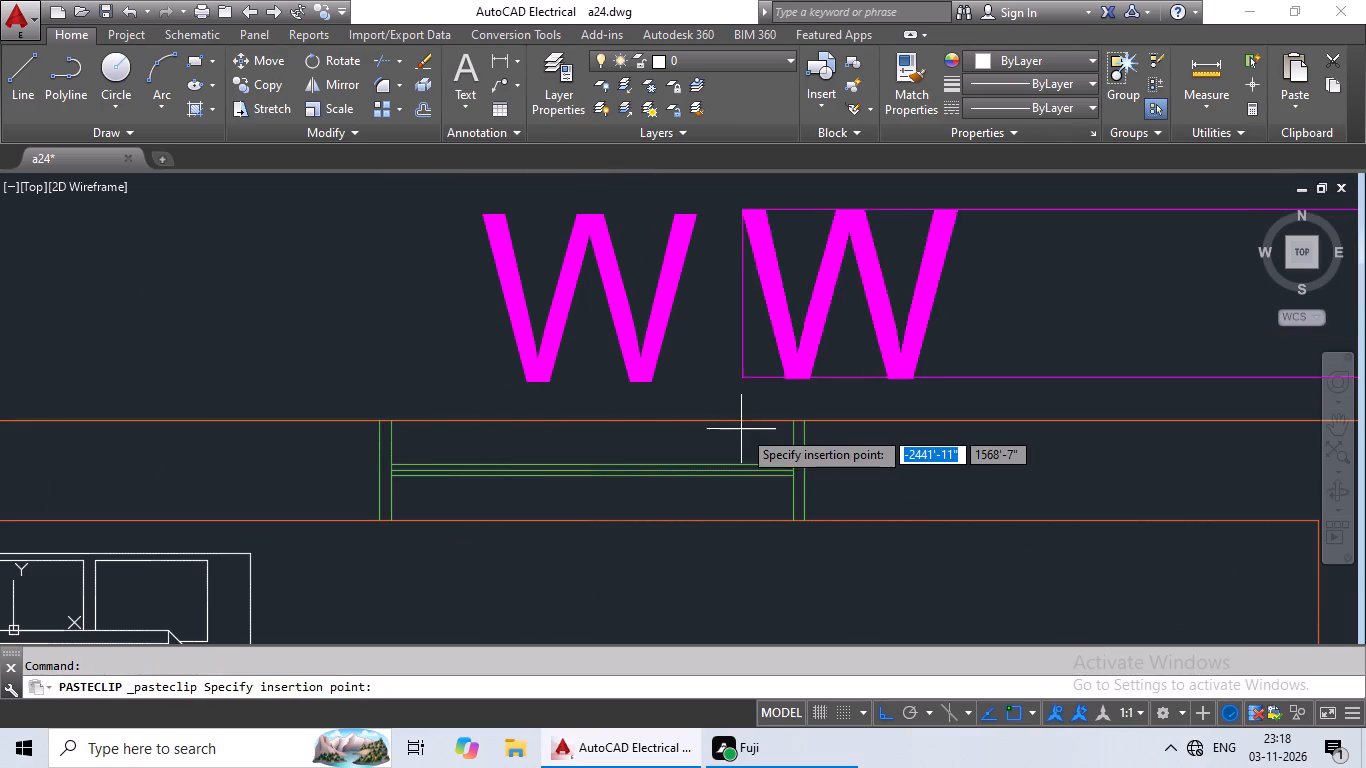
pyautogui.keyDown('ctrl'); pyautogui.scroll(-3, 747, 430); pyautogui.keyUp('ctrl')
pyautogui.scroll(4, 320, 441)
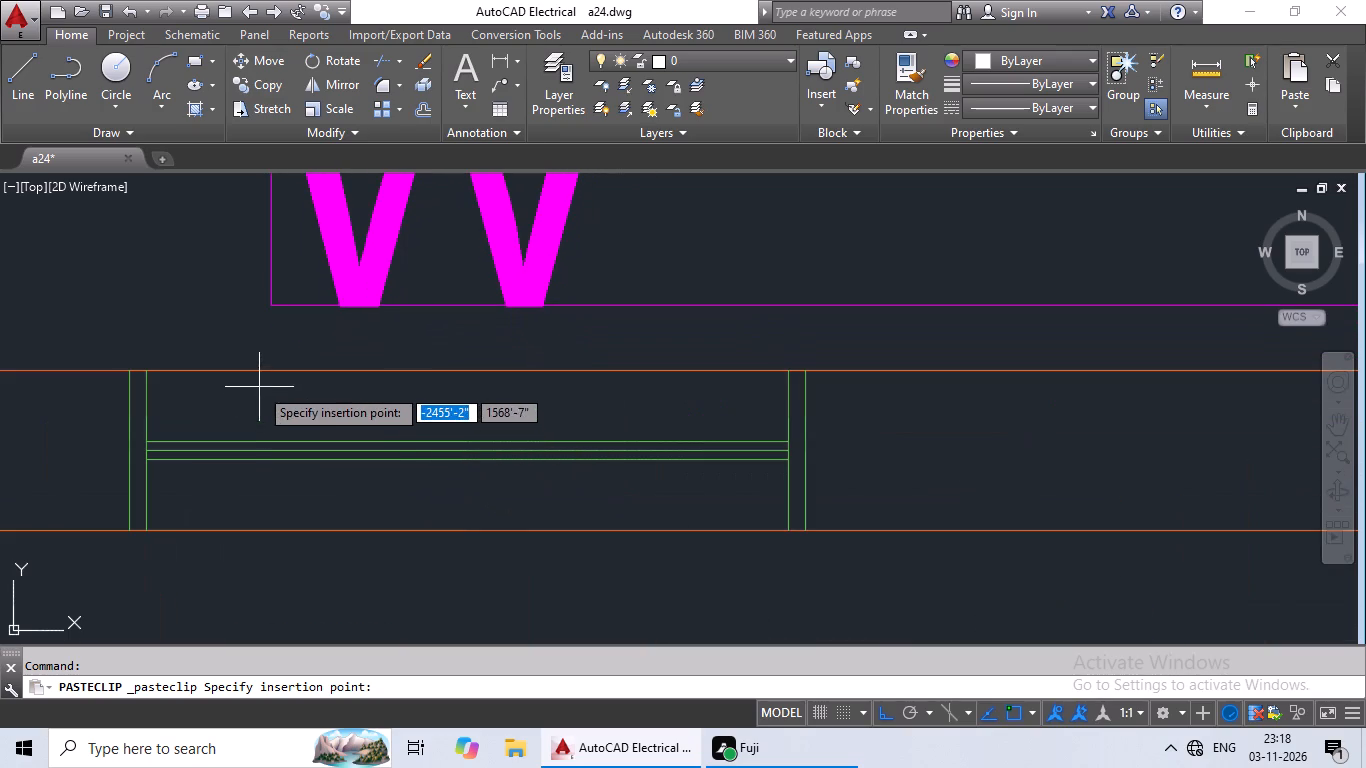
pyautogui.click(259, 387)
# Paste magenta W tags just outside the west-wall windows of the westernmost bedroom and the west kitchen.
pyautogui.scroll(-5, 484, 411)
pyautogui.moveTo(531, 489); pyautogui.dragTo(644, 378, button='middle')
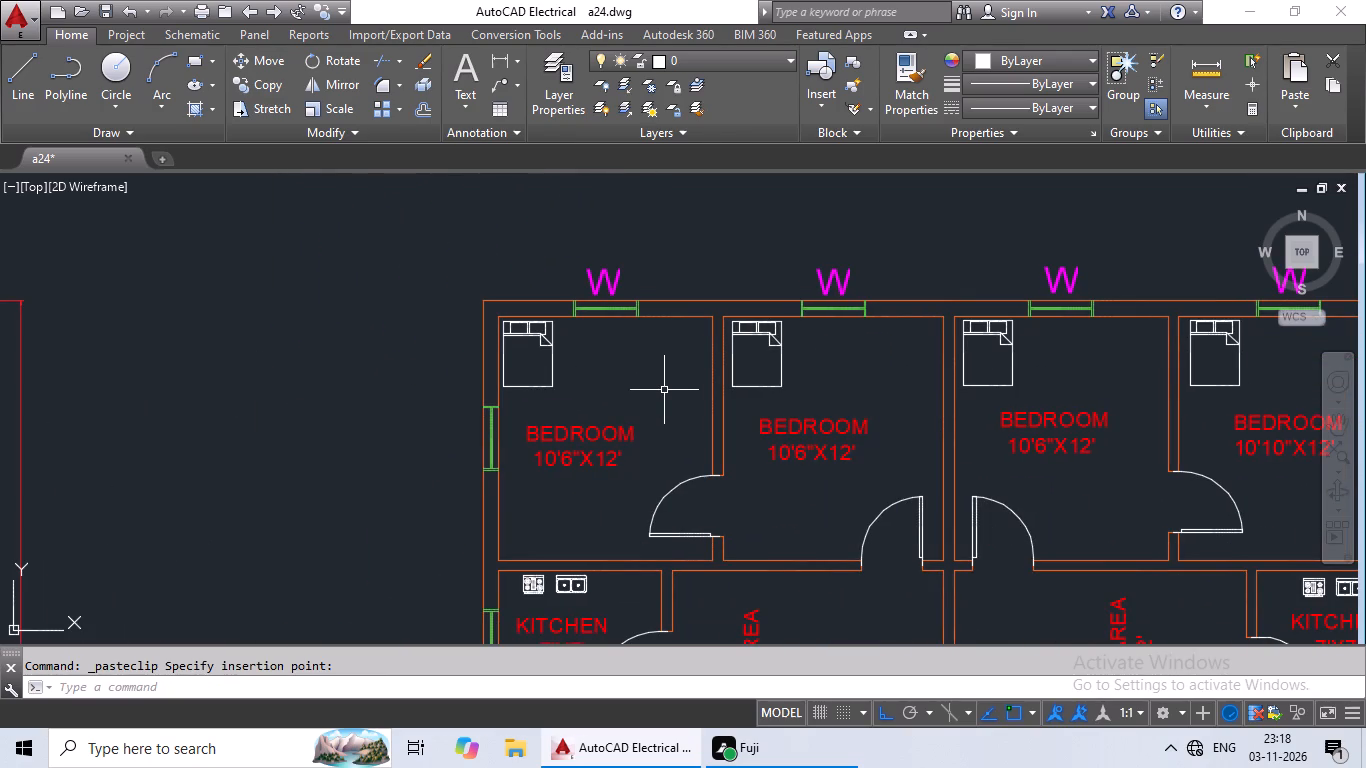
pyautogui.hotkey('ctrl', 'v')
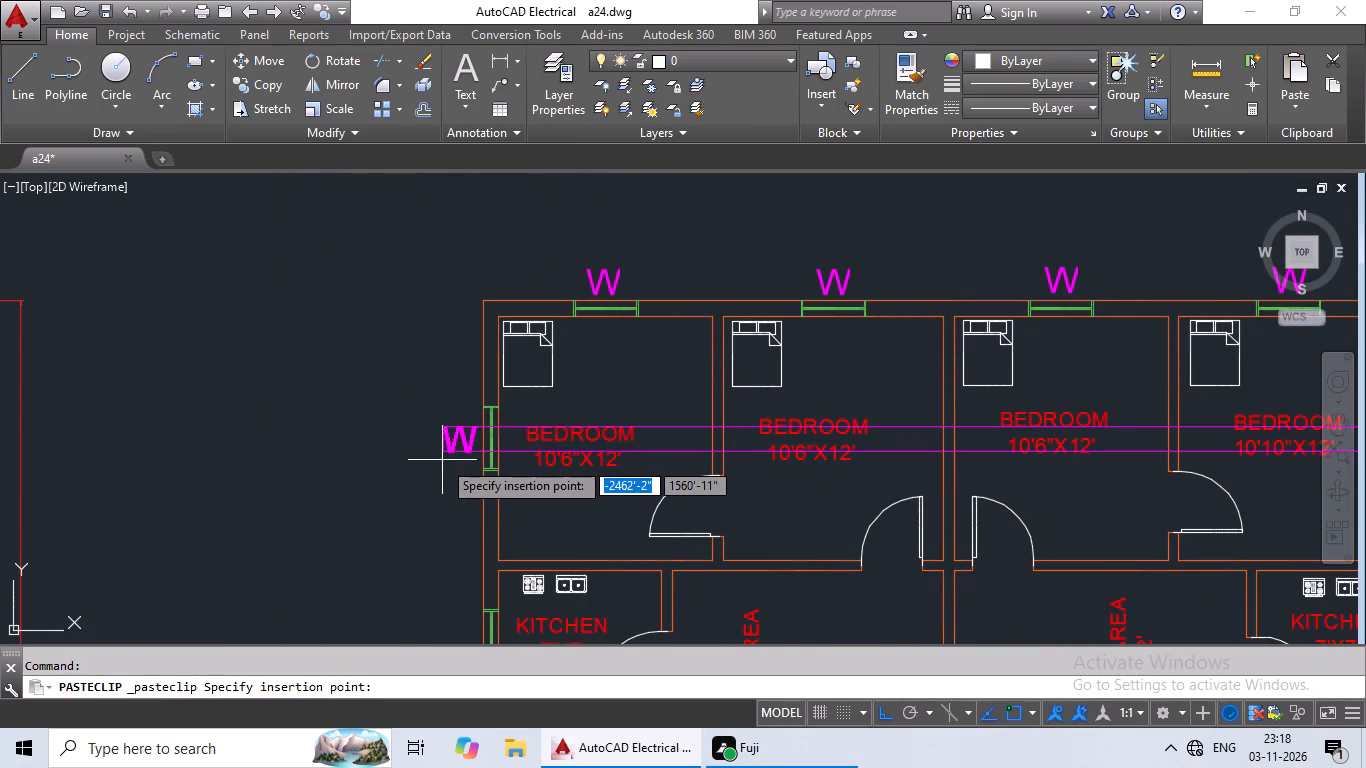
pyautogui.click(442, 460)
pyautogui.scroll(-1, 570, 417)
pyautogui.moveTo(573, 416); pyautogui.dragTo(597, 257, button='middle')
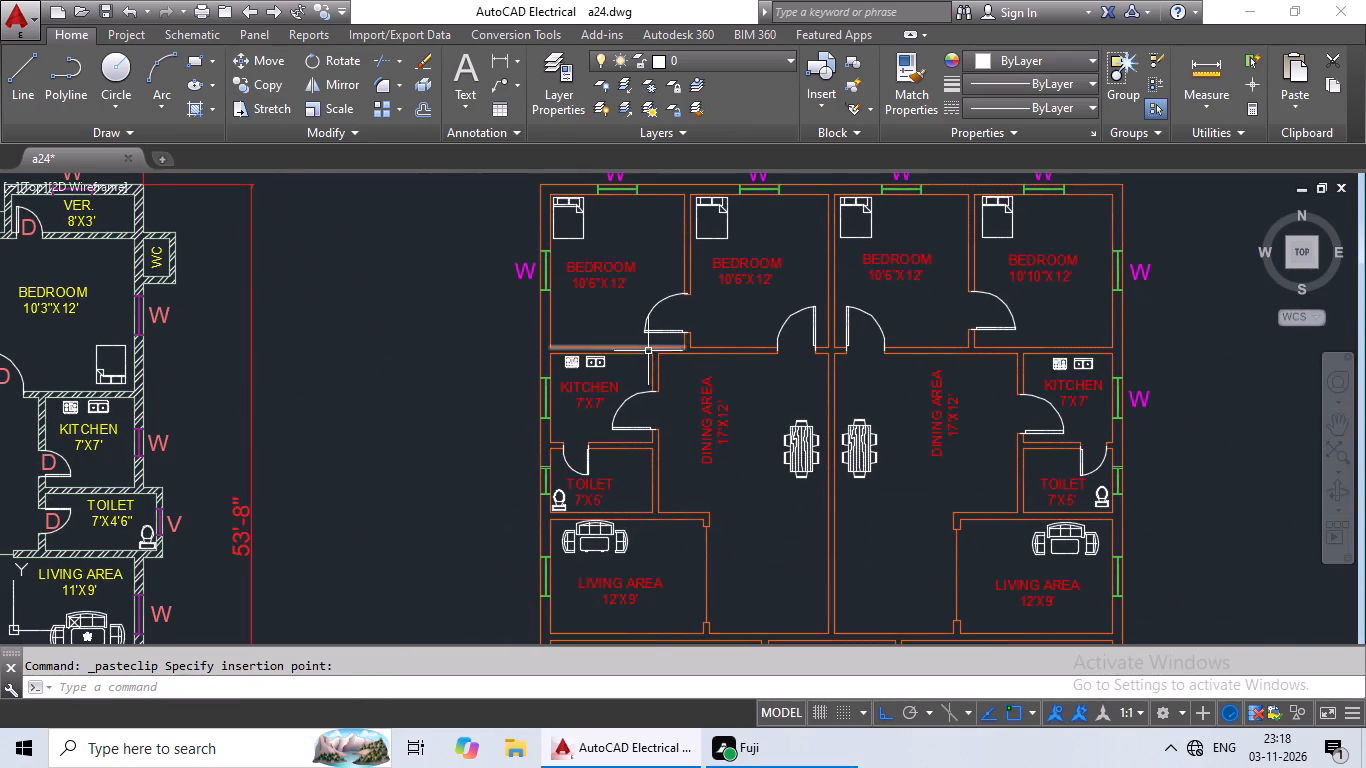
pyautogui.hotkey('ctrl', 'v')
pyautogui.scroll(1, 578, 437)
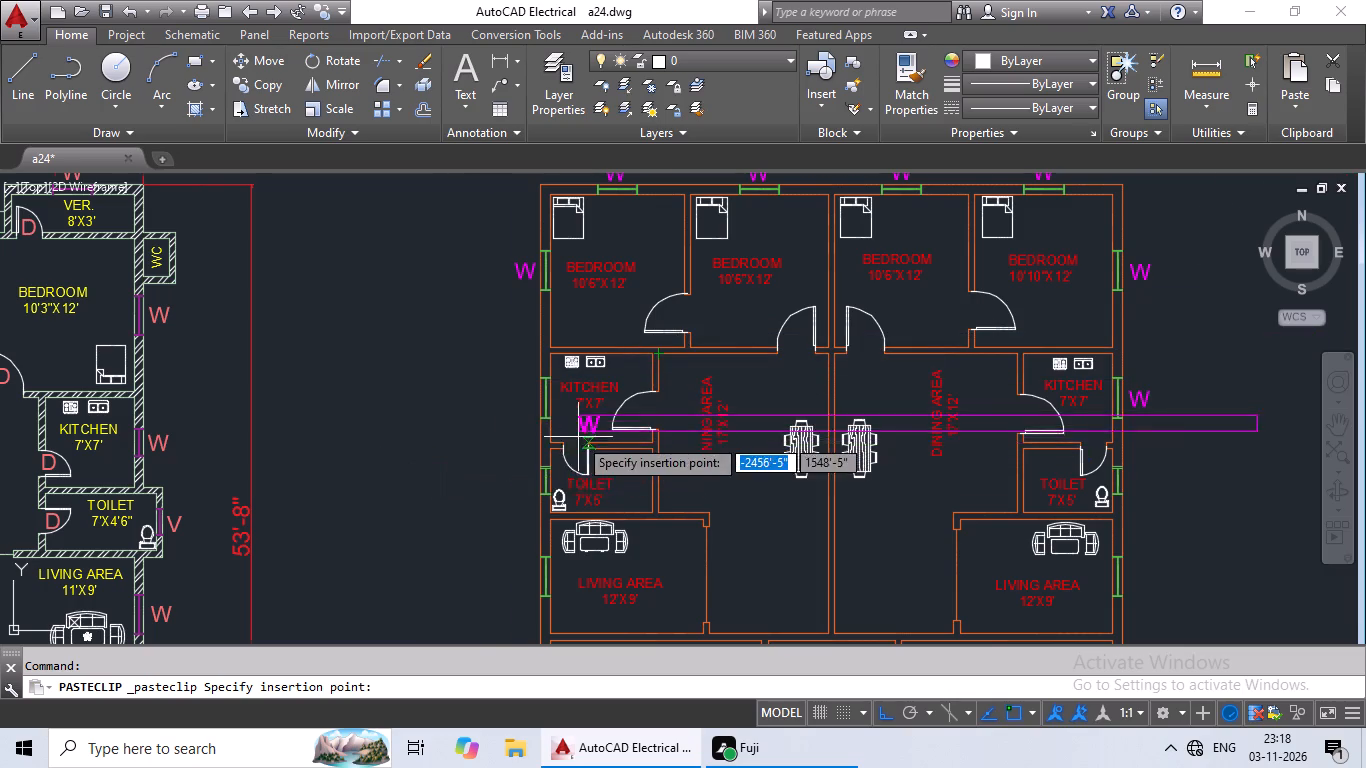
pyautogui.scroll(1, 578, 437)
pyautogui.click(404, 375)
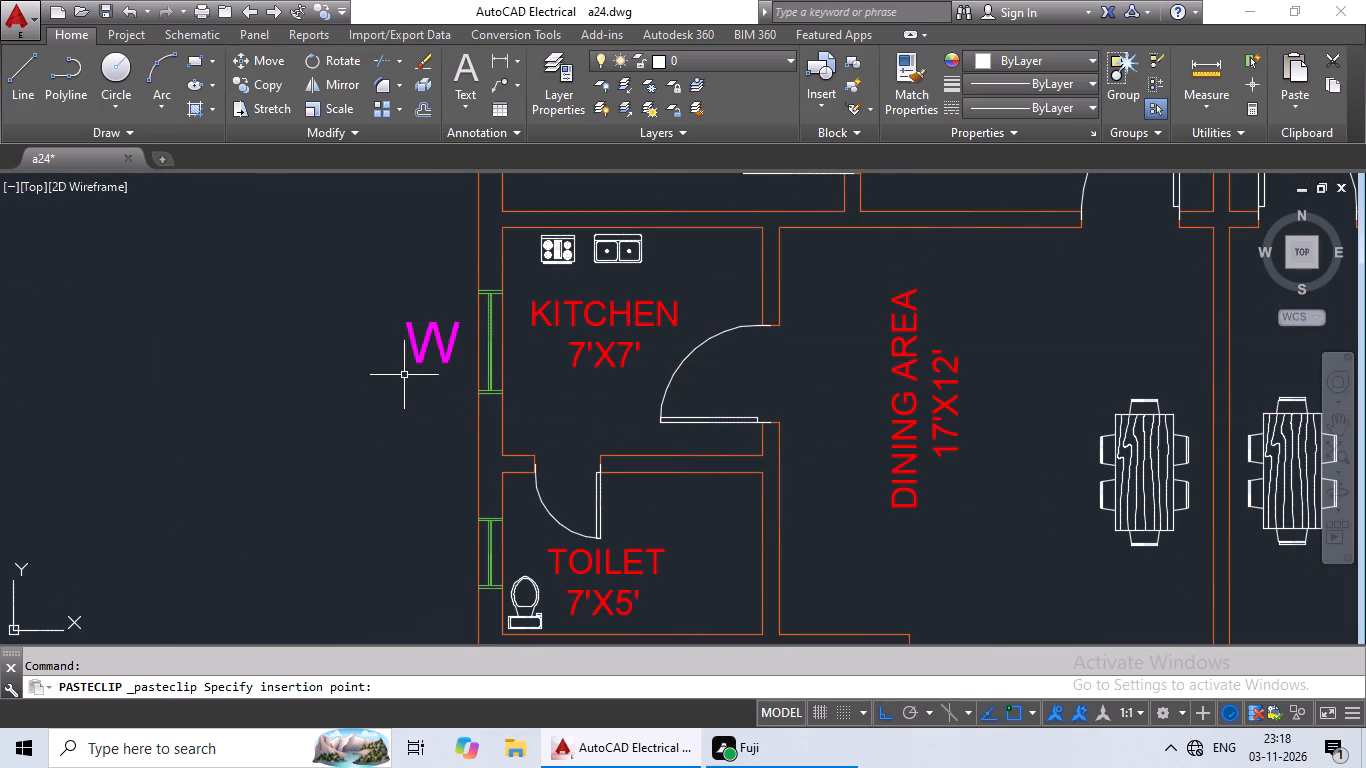
# Paste magenta W tags just outside the outer-wall windows of the west and east 12'X9' living areas.
pyautogui.scroll(-3, 591, 377)
pyautogui.hotkey('ctrl', 'v')
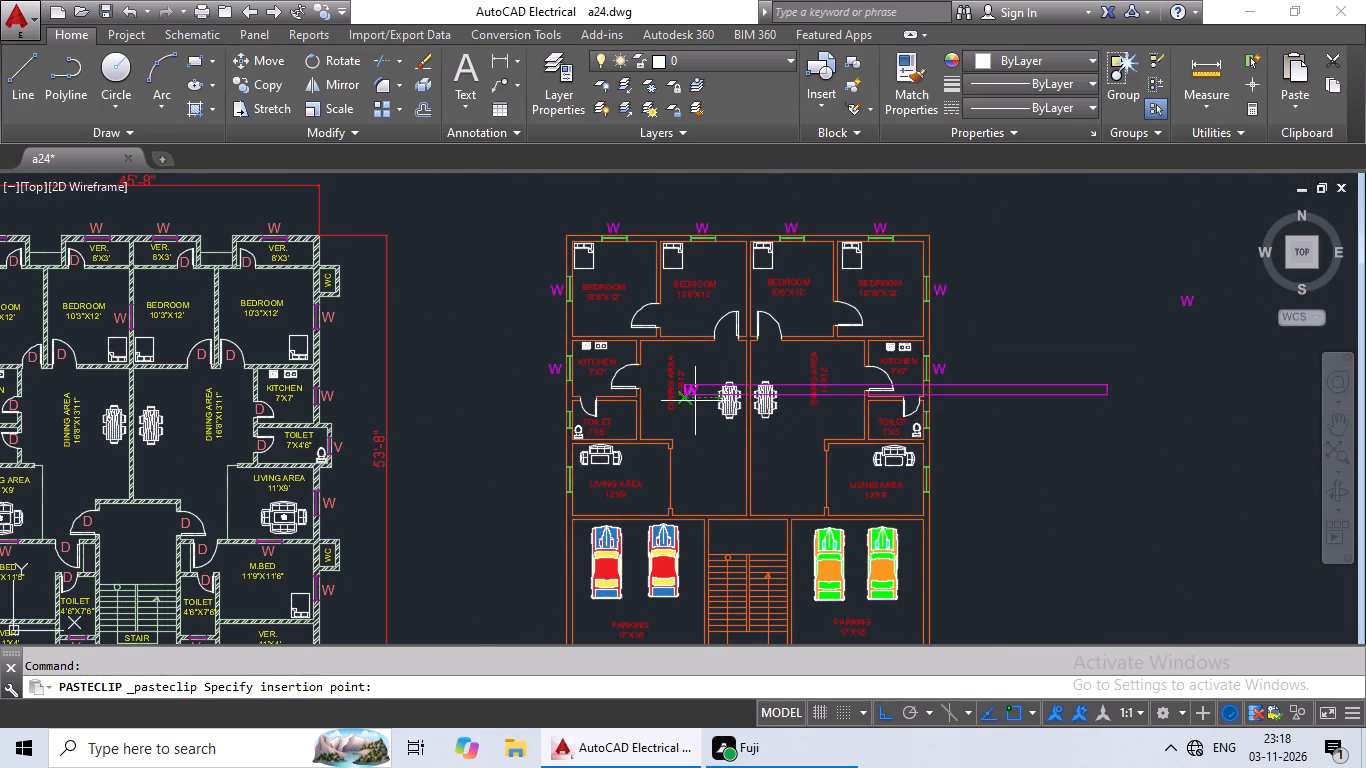
pyautogui.scroll(2, 564, 517)
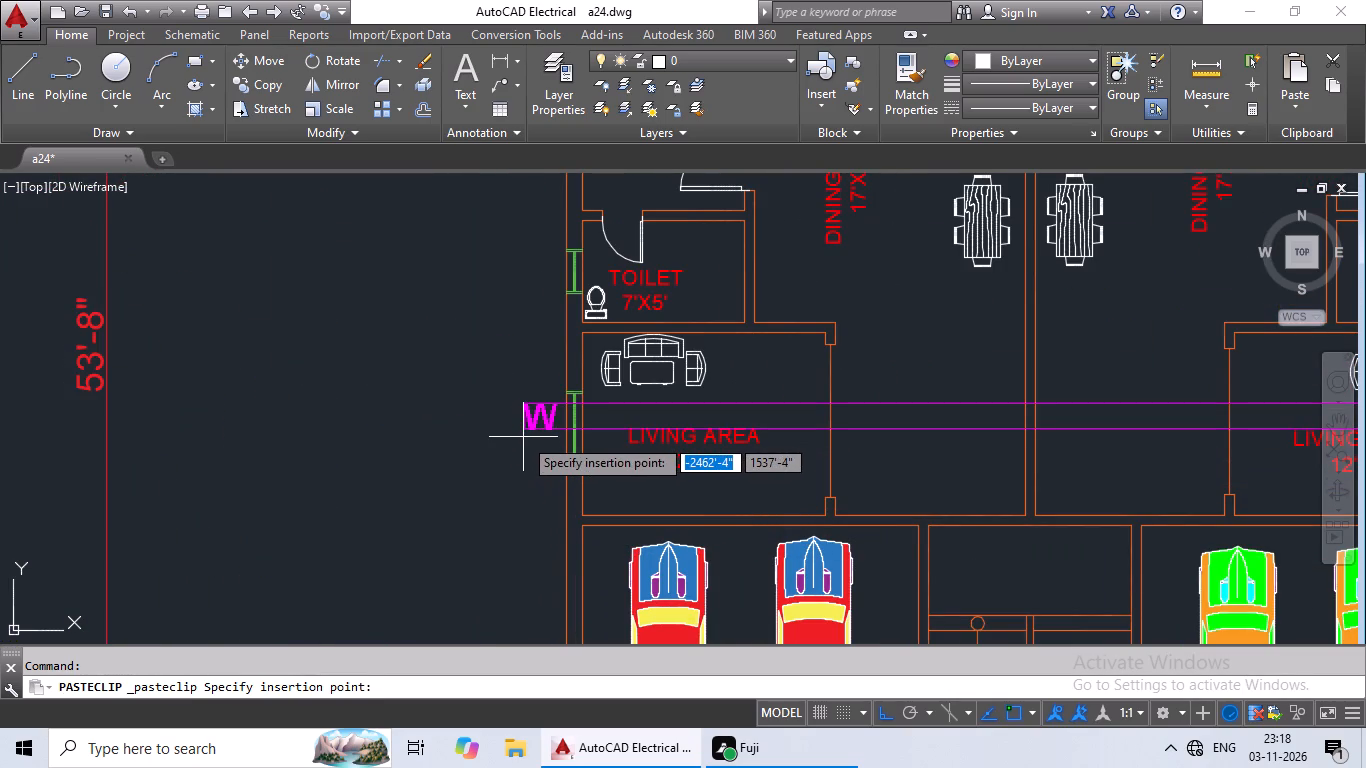
pyautogui.click(522, 440)
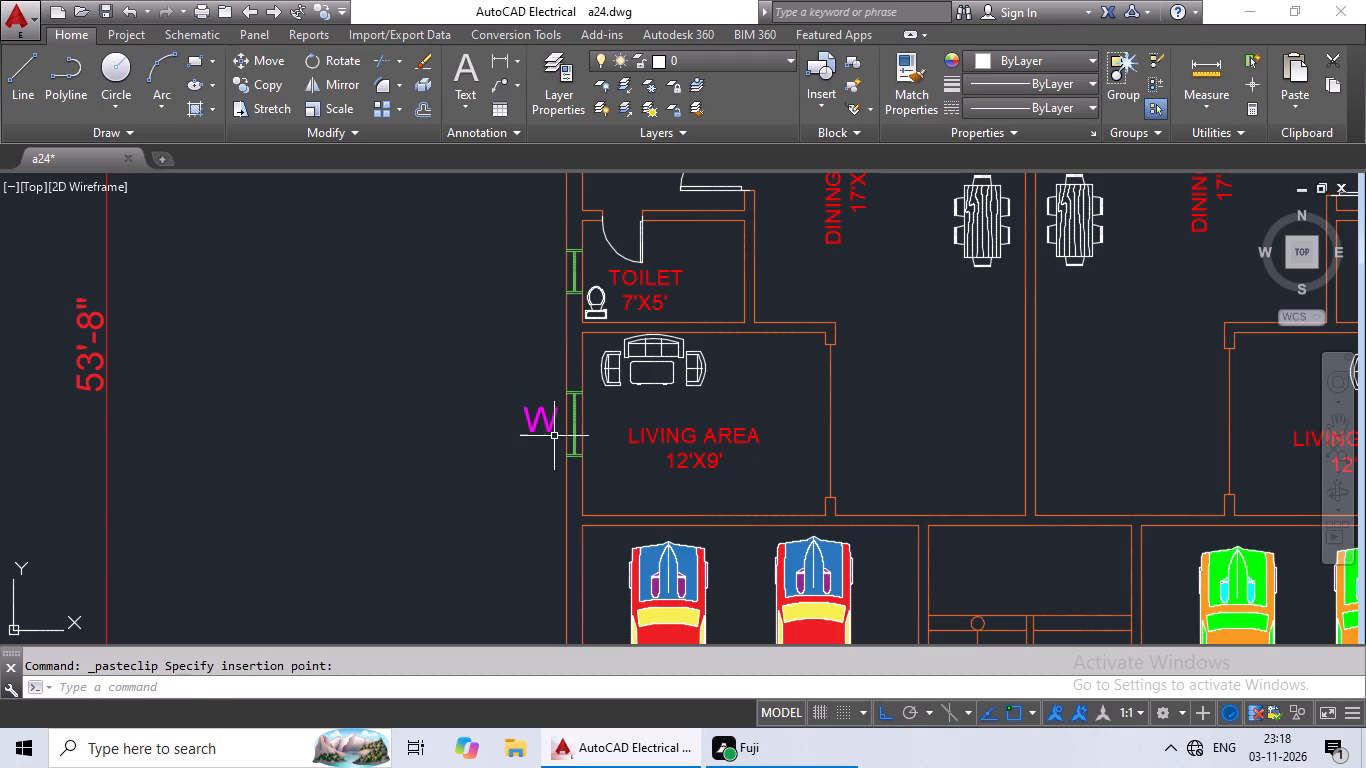
pyautogui.hotkey('ctrl', 'v')
pyautogui.keyDown('ctrl'); pyautogui.scroll(-2, 639, 428); pyautogui.keyUp('ctrl')
pyautogui.moveTo(832, 402); pyautogui.dragTo(614, 436, button='middle')
pyautogui.scroll(2, 794, 480)
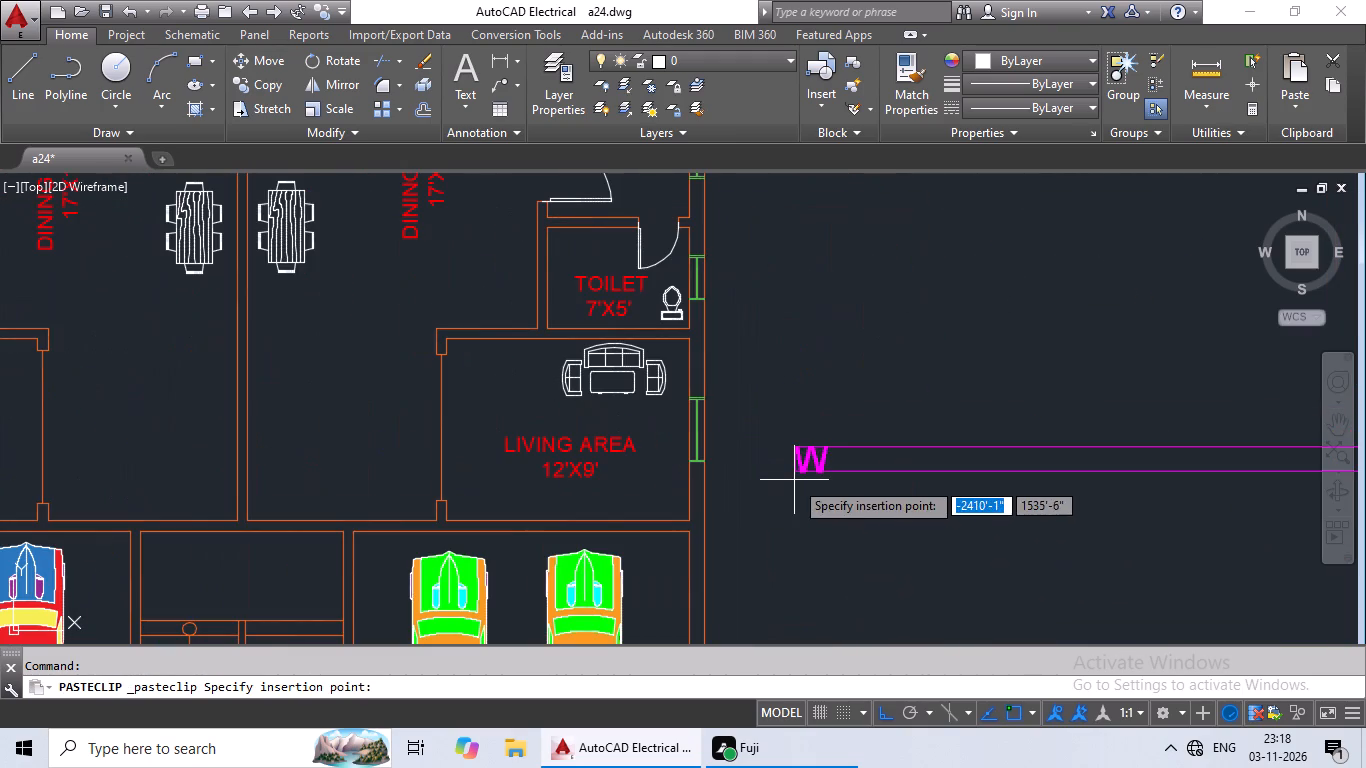
pyautogui.click(717, 451)
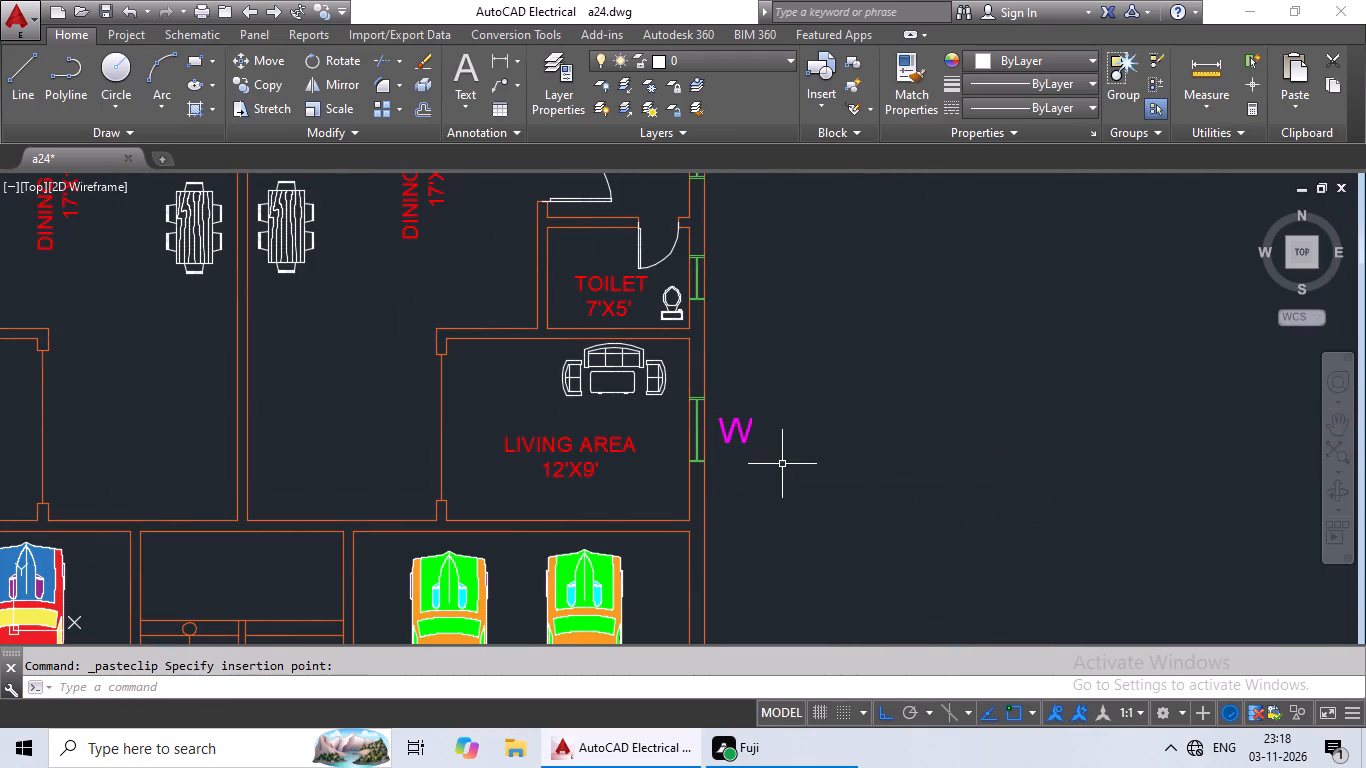
# Paste a magenta W tag just outside the staircase window in the plan's south wall.
pyautogui.hotkey('ctrl', 'v')
pyautogui.keyDown('ctrl'); pyautogui.scroll(-2, 824, 457); pyautogui.keyUp('ctrl')
pyautogui.moveTo(830, 491); pyautogui.dragTo(855, 365, button='middle')
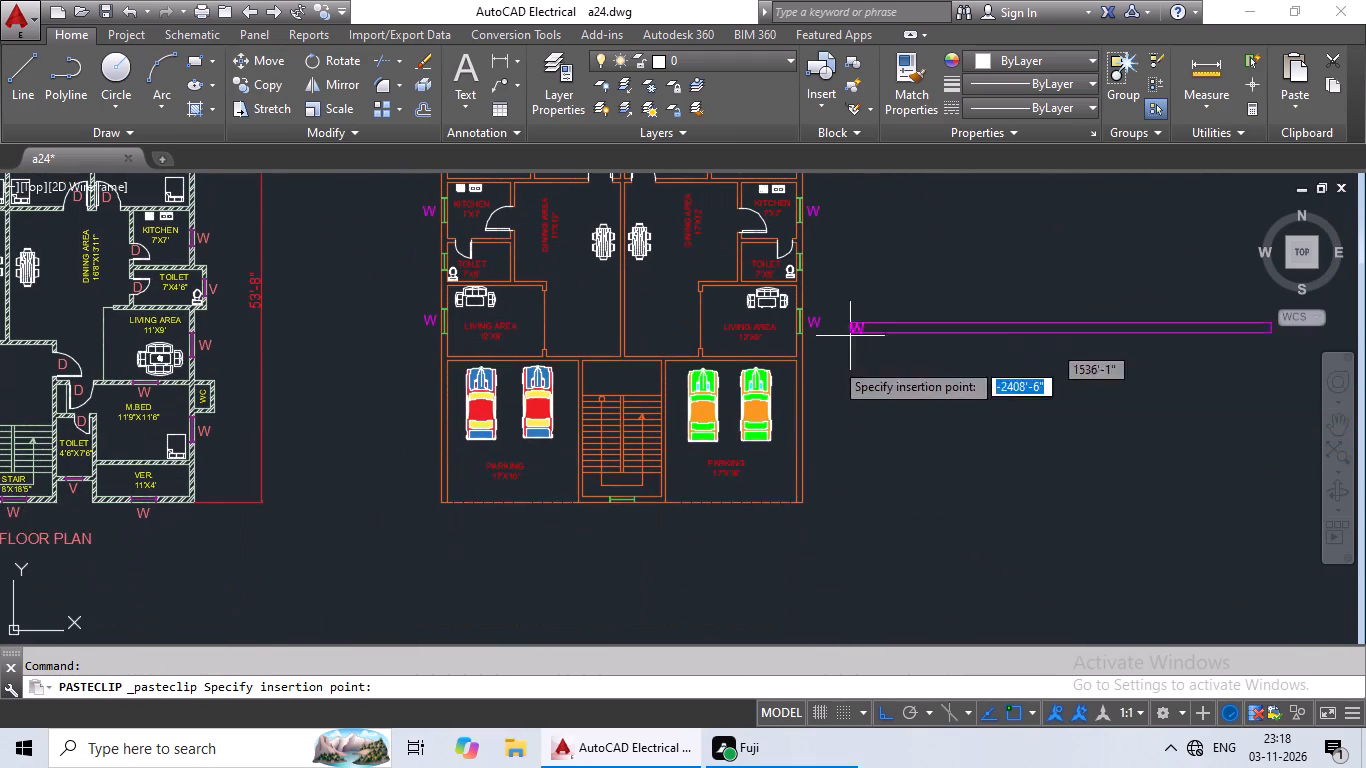
pyautogui.scroll(3, 607, 523)
pyautogui.click(628, 514)
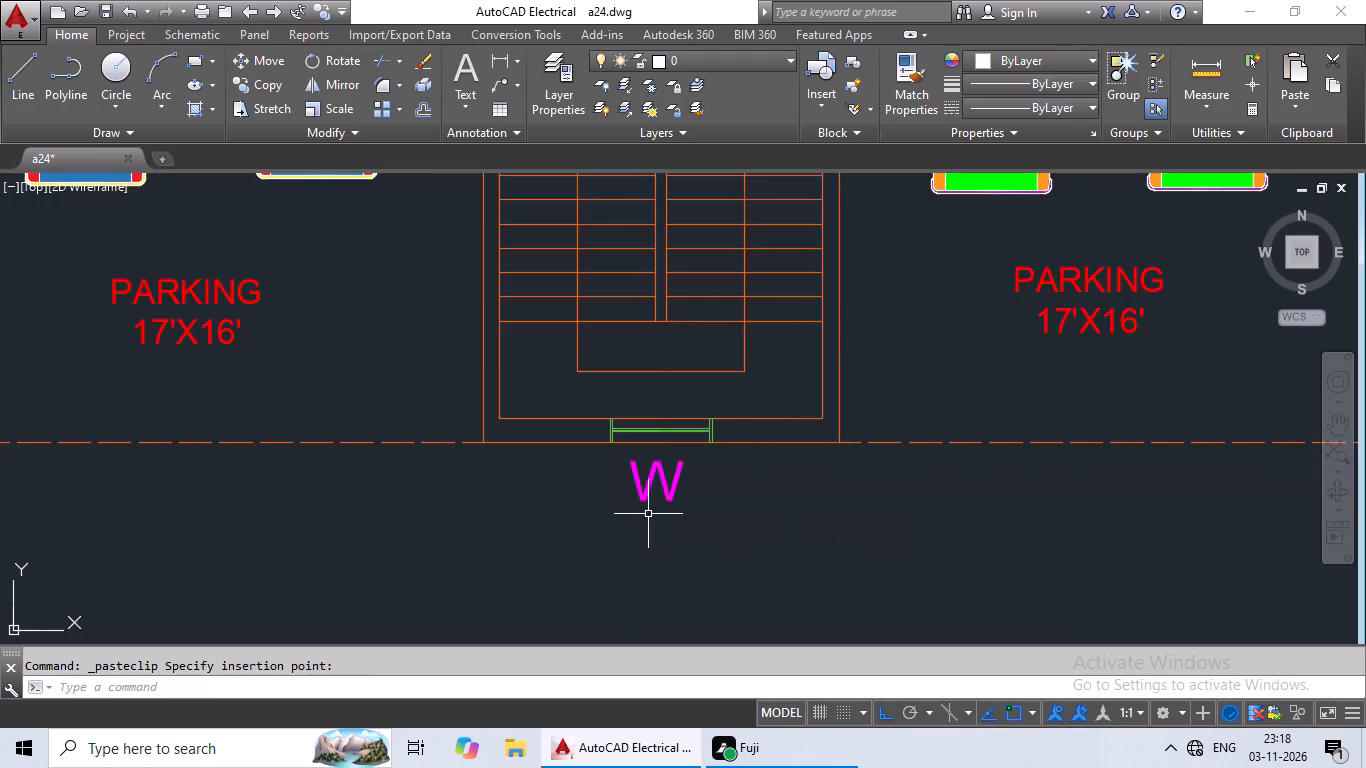
# Change the text of the spare magenta W in the empty area east of the plan to O.
pyautogui.scroll(-3, 705, 513)
pyautogui.moveTo(760, 522); pyautogui.dragTo(641, 593, button='middle')
pyautogui.moveTo(835, 438); pyautogui.dragTo(700, 529, button='middle')
pyautogui.moveTo(802, 451); pyautogui.dragTo(656, 518, button='middle')
pyautogui.scroll(1, 780, 368)
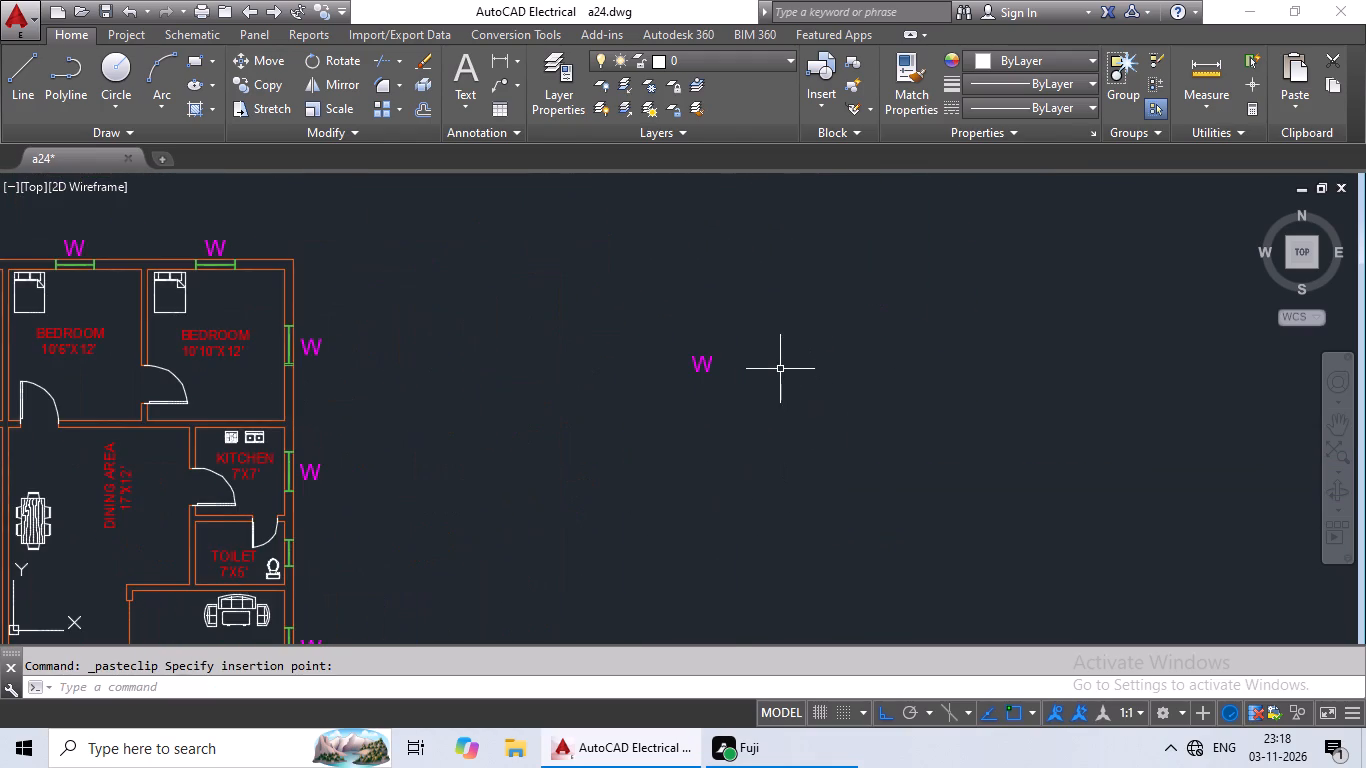
pyautogui.moveTo(780, 369); pyautogui.dragTo(748, 415, button='middle')
pyautogui.doubleClick(663, 415)
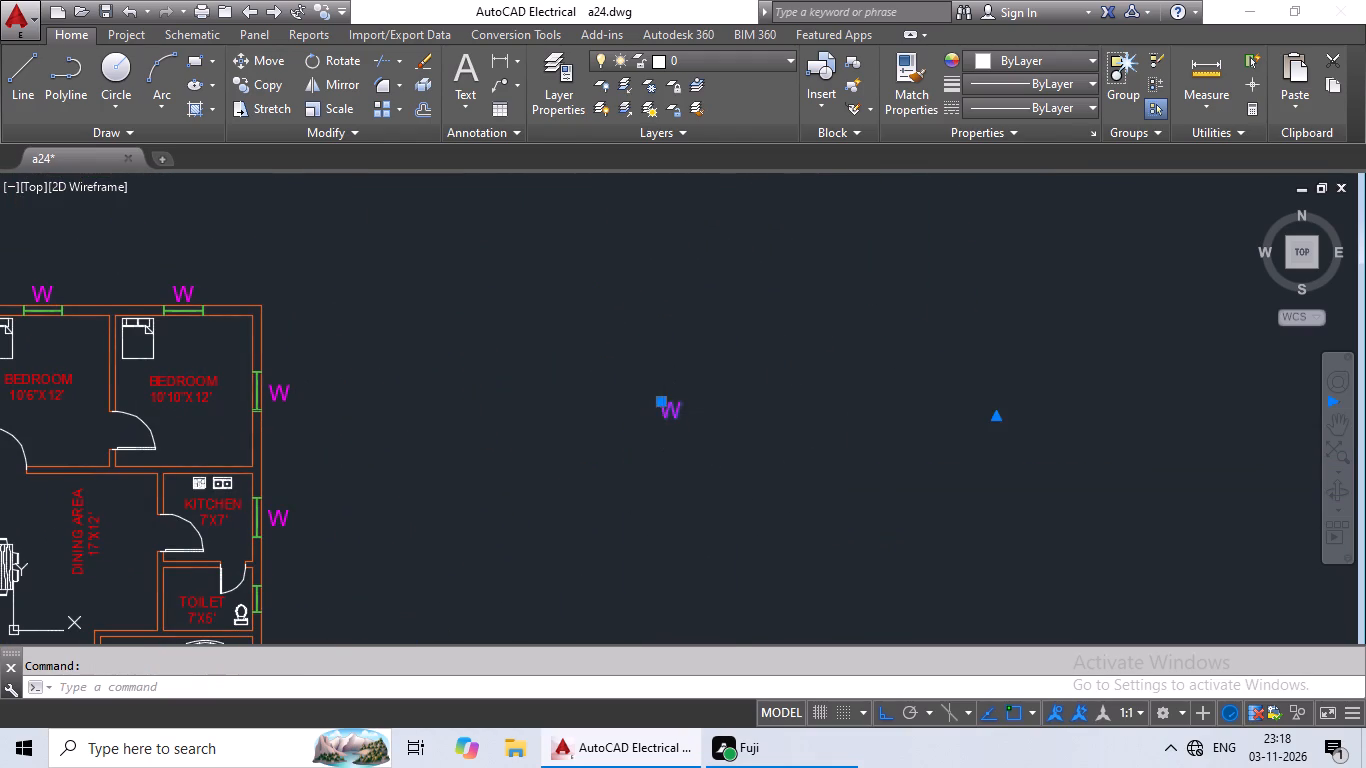
pyautogui.scroll(2, 670, 418)
pyautogui.click(777, 406)
pyautogui.press('BackSpace')
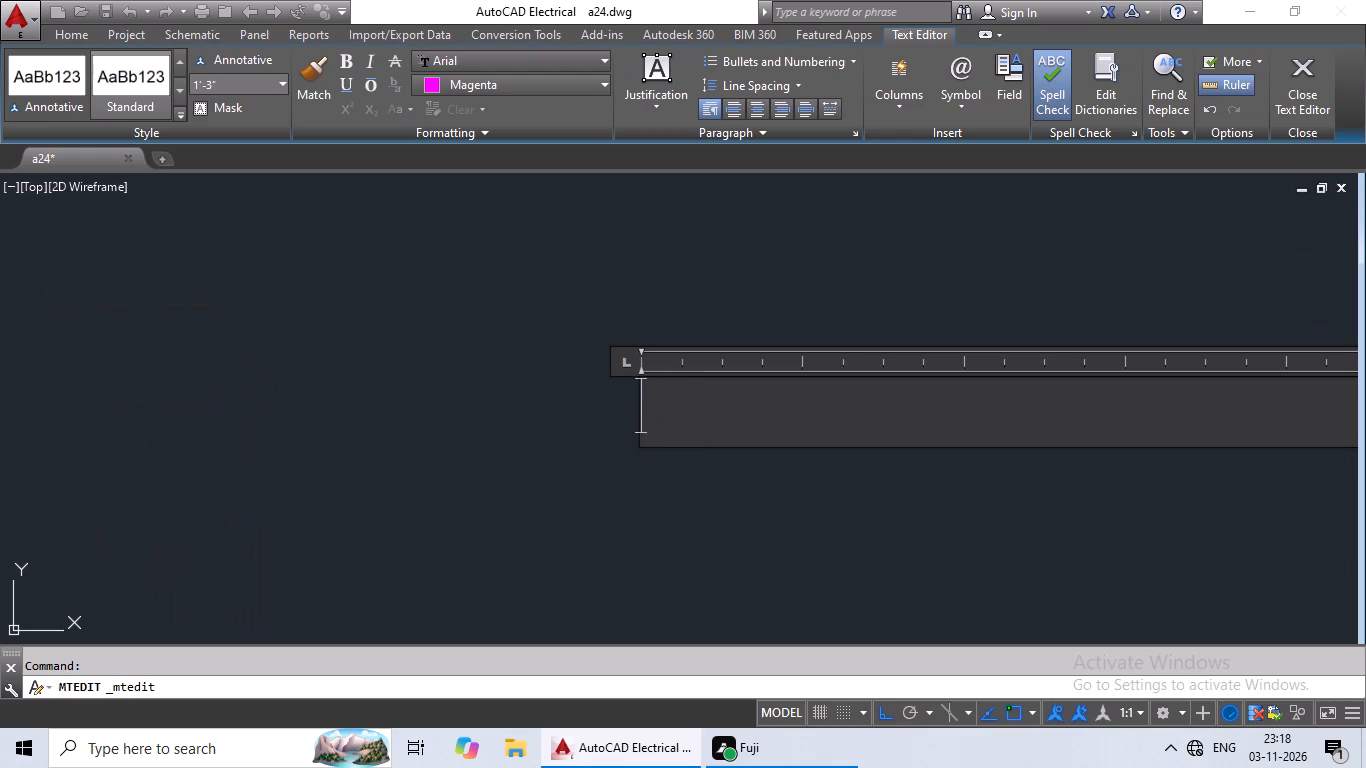
pyautogui.hotkey('shift', 'o')
pyautogui.click(474, 404)
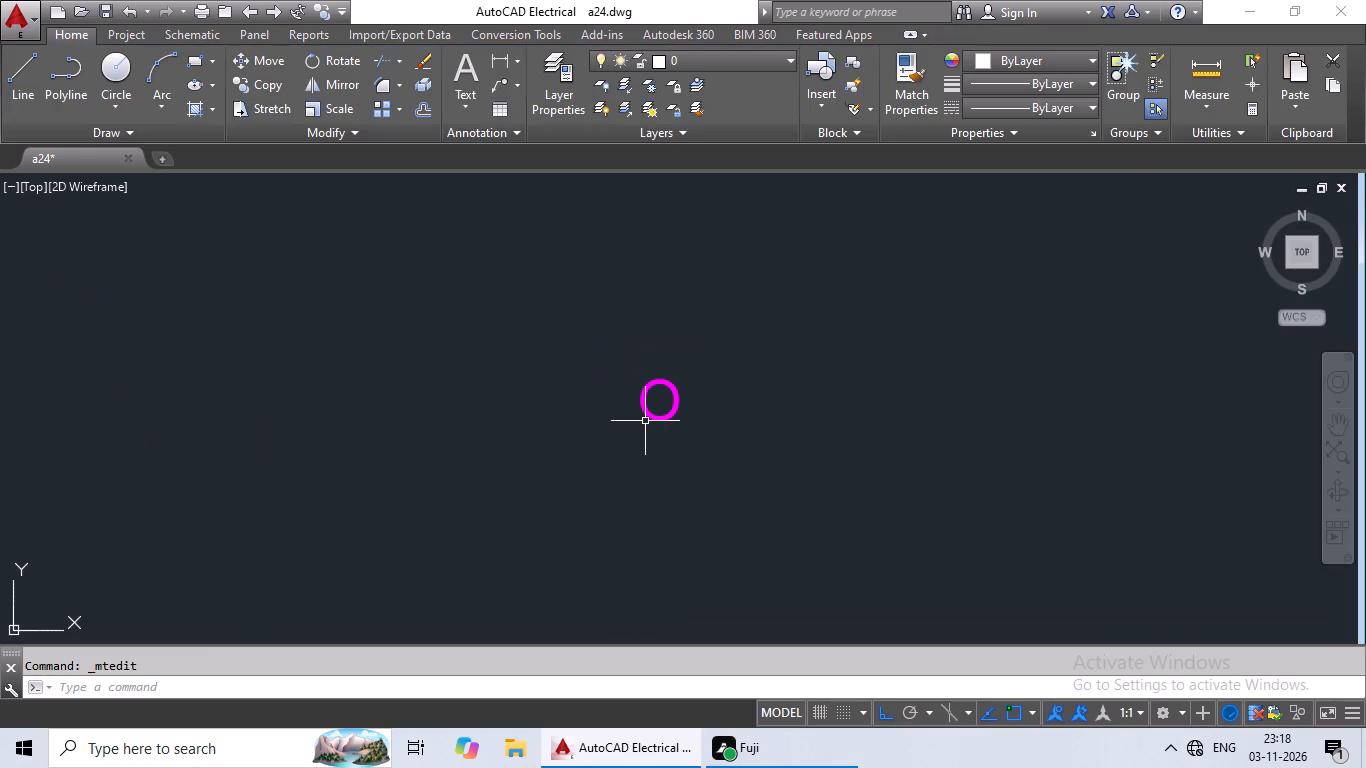
# Copy the magenta O to just inside the opening on the east living area's west side.
pyautogui.click(648, 420)
pyautogui.hotkey('ctrl', 'c')
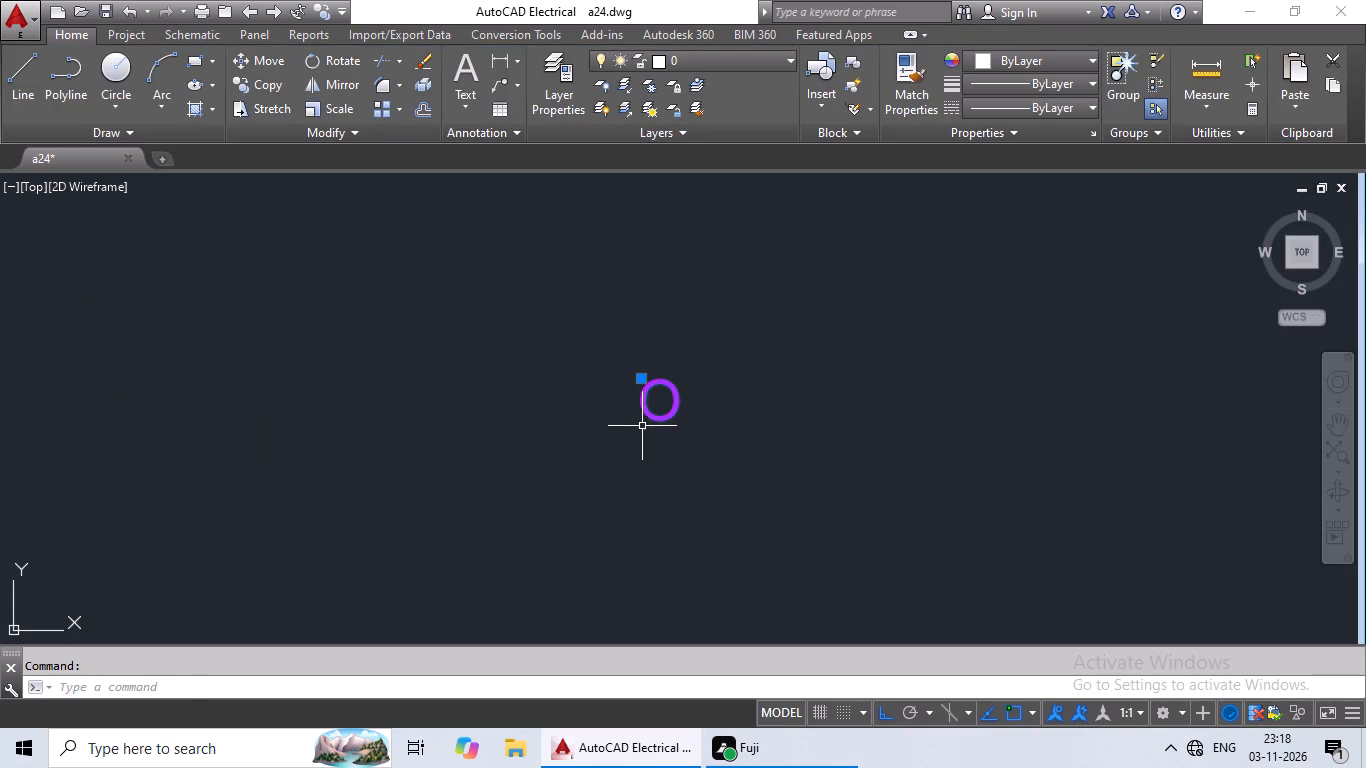
pyautogui.hotkey('ctrl', 'v')
pyautogui.scroll(-1, 602, 491)
pyautogui.moveTo(340, 529); pyautogui.dragTo(579, 353, button='middle')
pyautogui.moveTo(522, 429); pyautogui.dragTo(742, 323, button='middle')
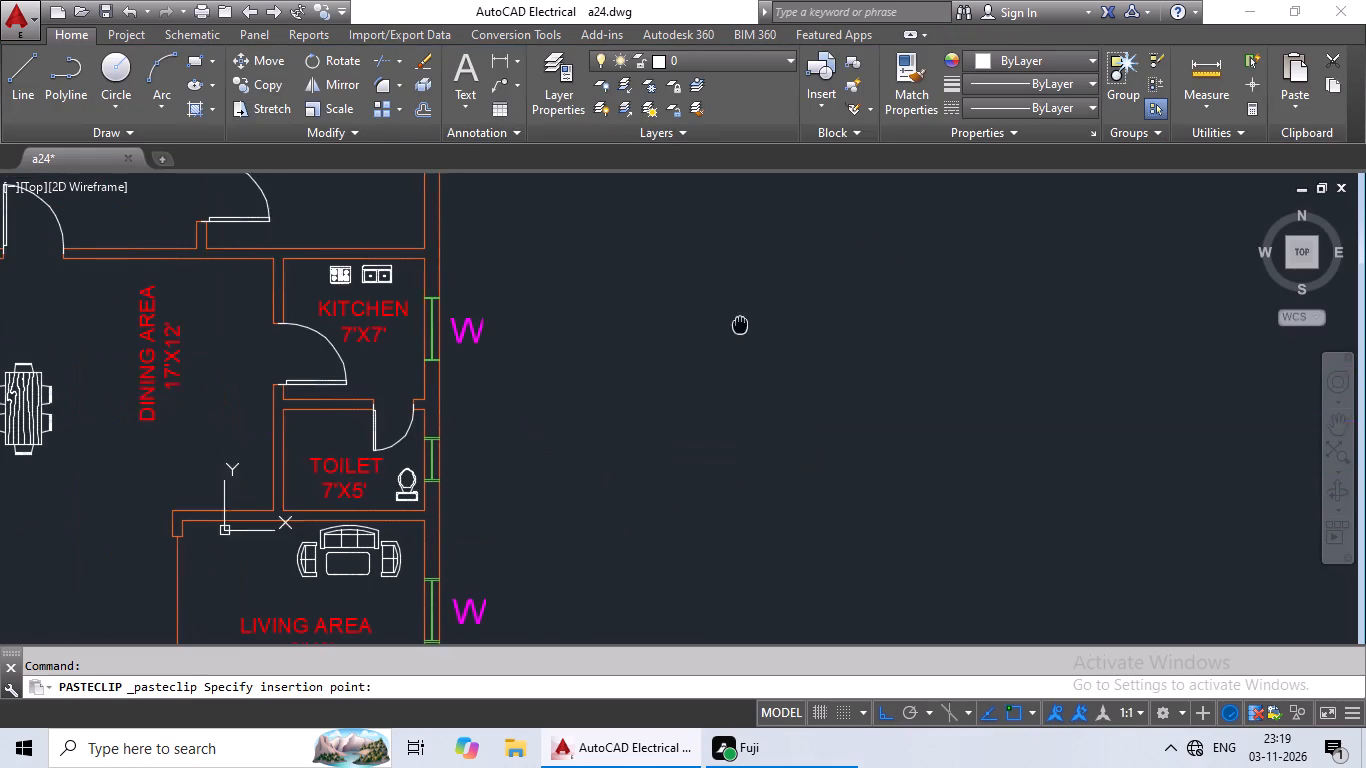
pyautogui.moveTo(538, 465); pyautogui.dragTo(659, 347, button='middle')
pyautogui.moveTo(633, 393); pyautogui.dragTo(687, 348, button='middle')
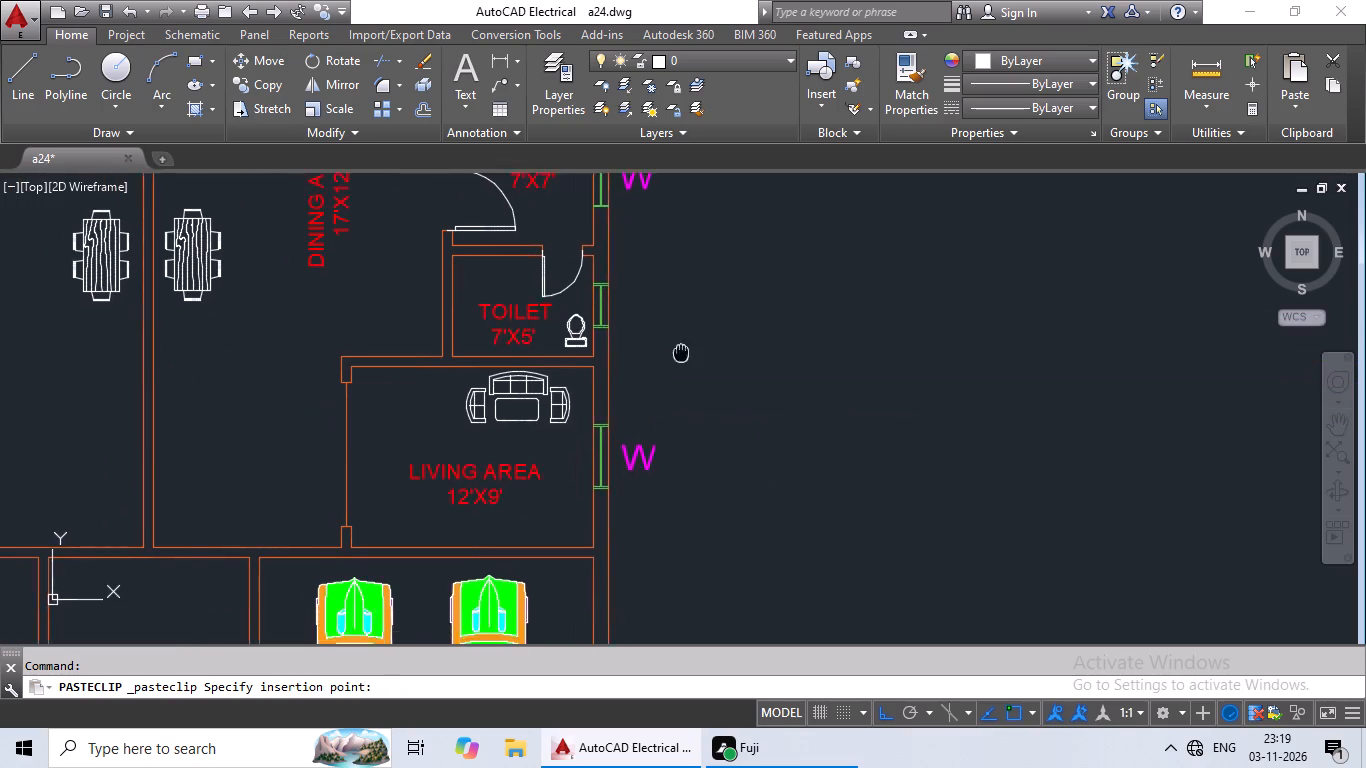
pyautogui.moveTo(687, 348); pyautogui.dragTo(701, 331, button='middle')
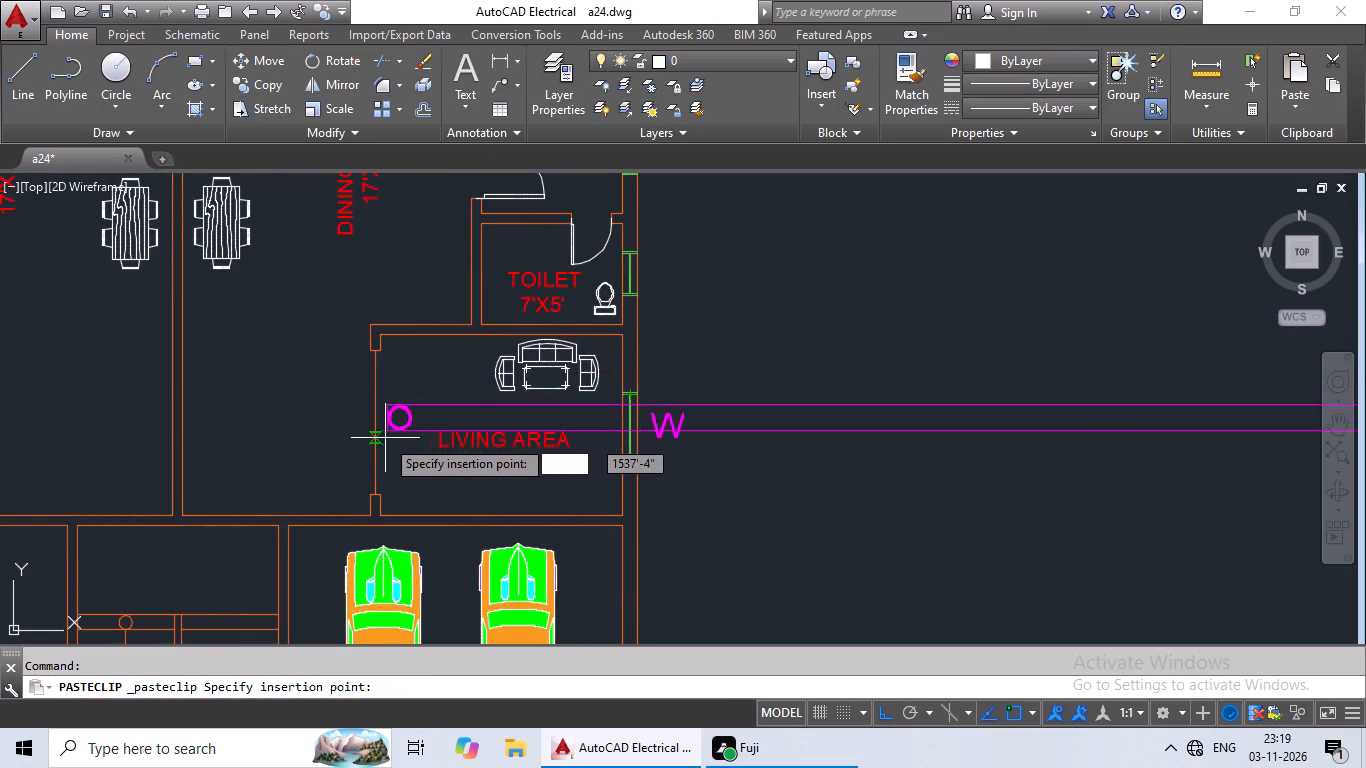
pyautogui.scroll(3, 385, 440)
pyautogui.click(370, 521)
# Paste another O just inside the opening on the west living area's east side.
pyautogui.scroll(-3, 440, 488)
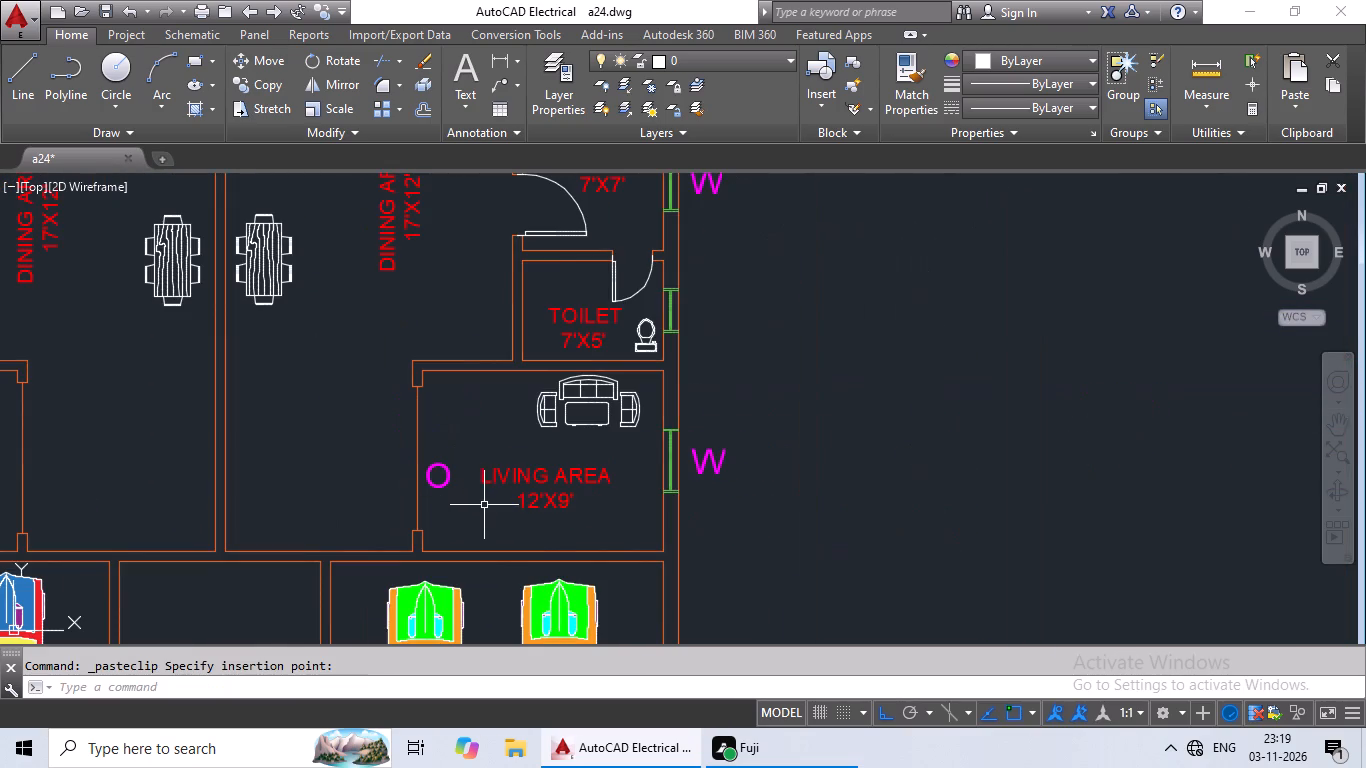
pyautogui.hotkey('ctrl', 'v')
pyautogui.keyDown('ctrl'); pyautogui.scroll(-2, 518, 501); pyautogui.keyUp('ctrl')
pyautogui.scroll(3, 329, 510)
pyautogui.click(259, 457)
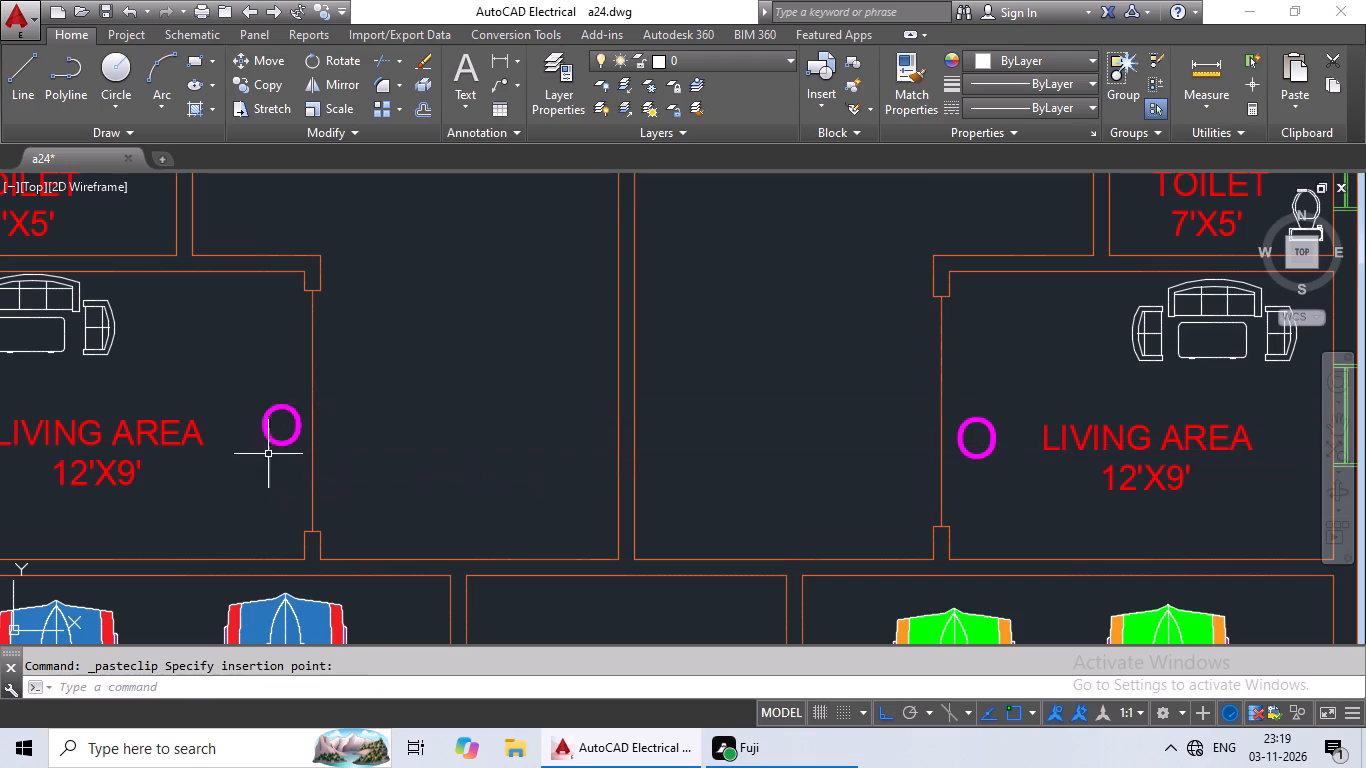
# Copy the pink W tag at the first floor plan's east kitchen window to the empty area east of the furnished plan.
pyautogui.scroll(-3, 458, 440)
pyautogui.moveTo(385, 472); pyautogui.dragTo(539, 433, button='middle')
pyautogui.scroll(-1, 531, 437)
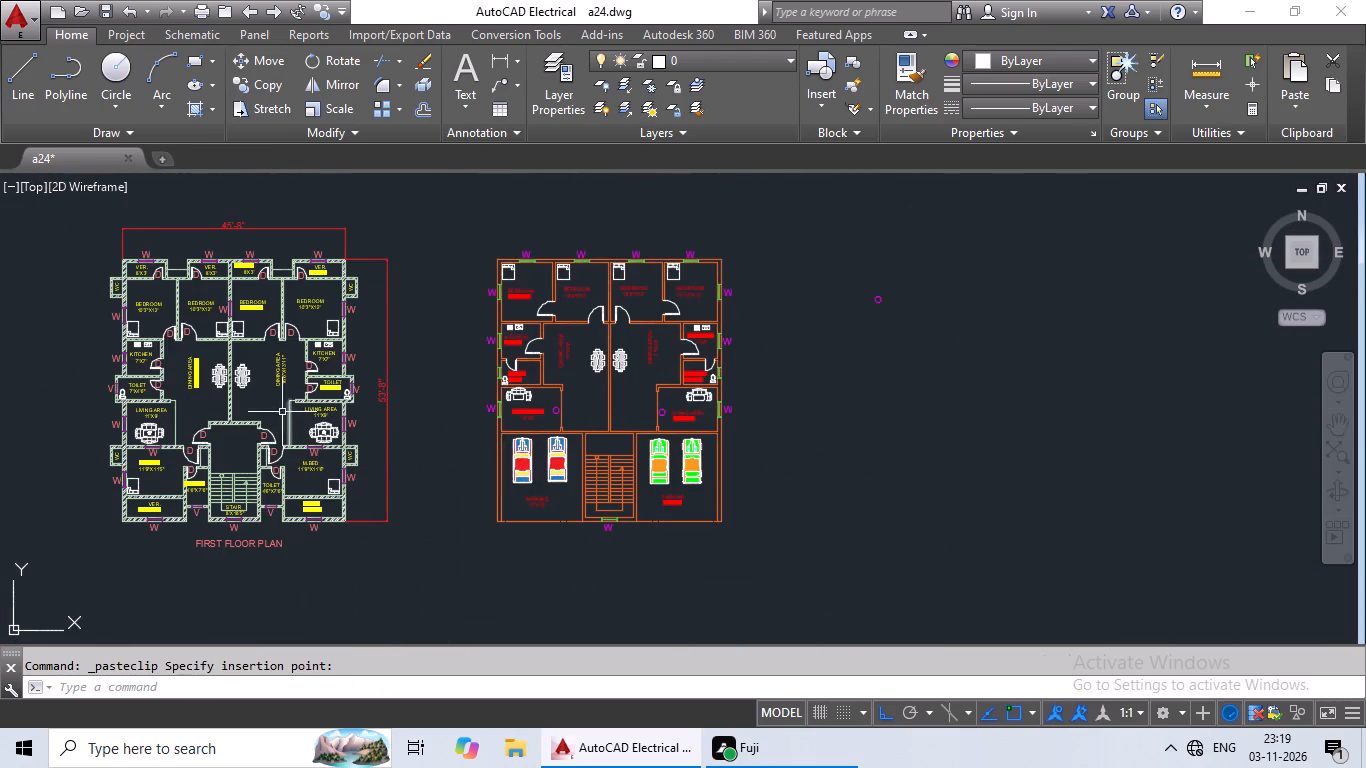
pyautogui.scroll(2, 296, 393)
pyautogui.moveTo(307, 456); pyautogui.dragTo(299, 534, button='middle')
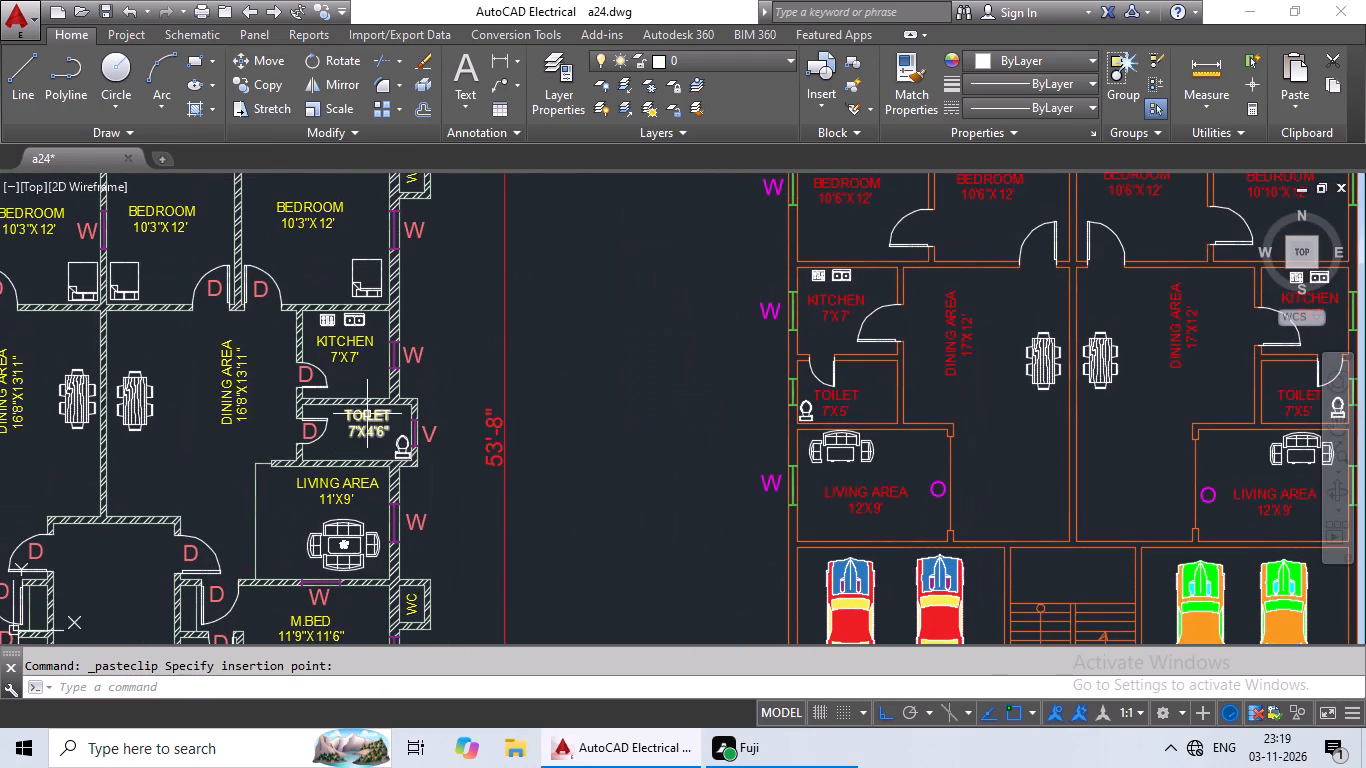
pyautogui.click(408, 353)
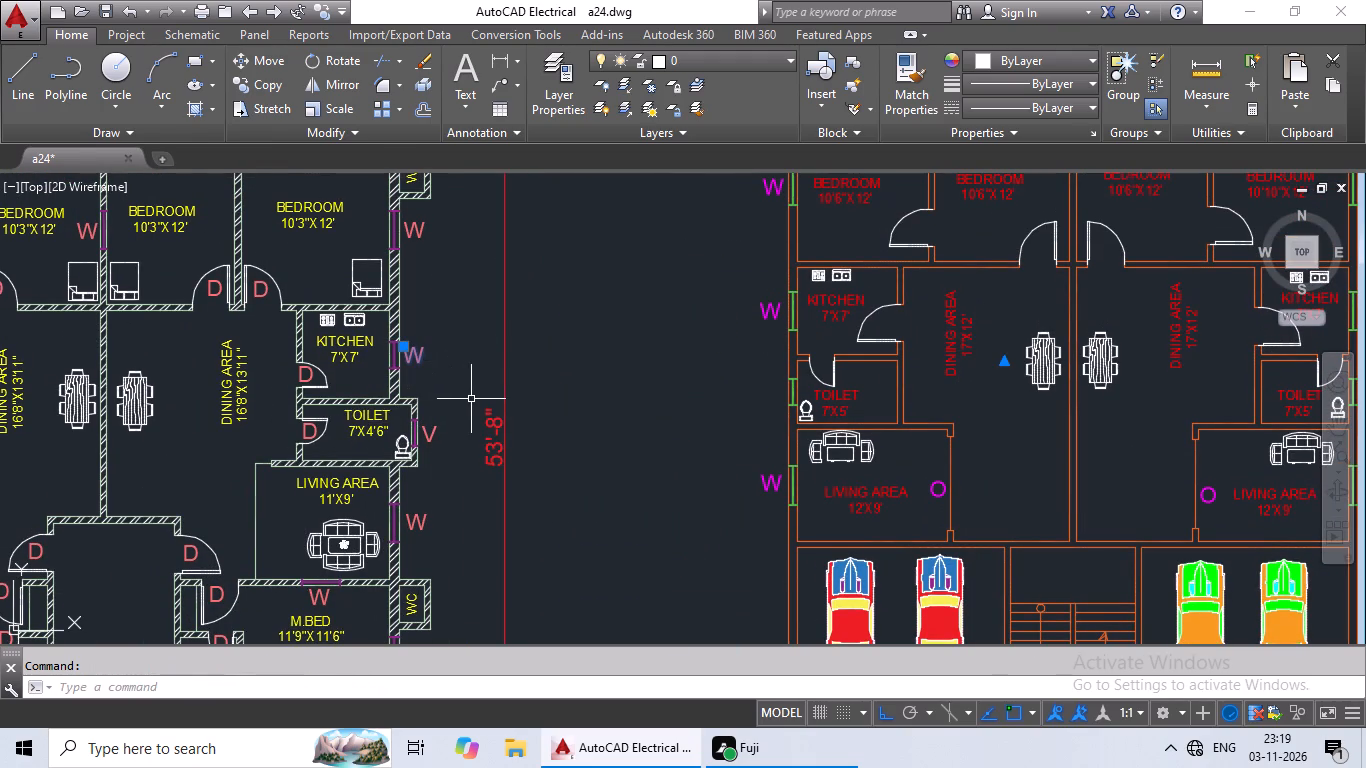
pyautogui.hotkey('ctrl', 'c')
pyautogui.hotkey('ctrl', 'v')
pyautogui.keyDown('ctrl'); pyautogui.scroll(-3, 487, 404); pyautogui.keyUp('ctrl')
pyautogui.moveTo(496, 443); pyautogui.dragTo(547, 370, button='middle')
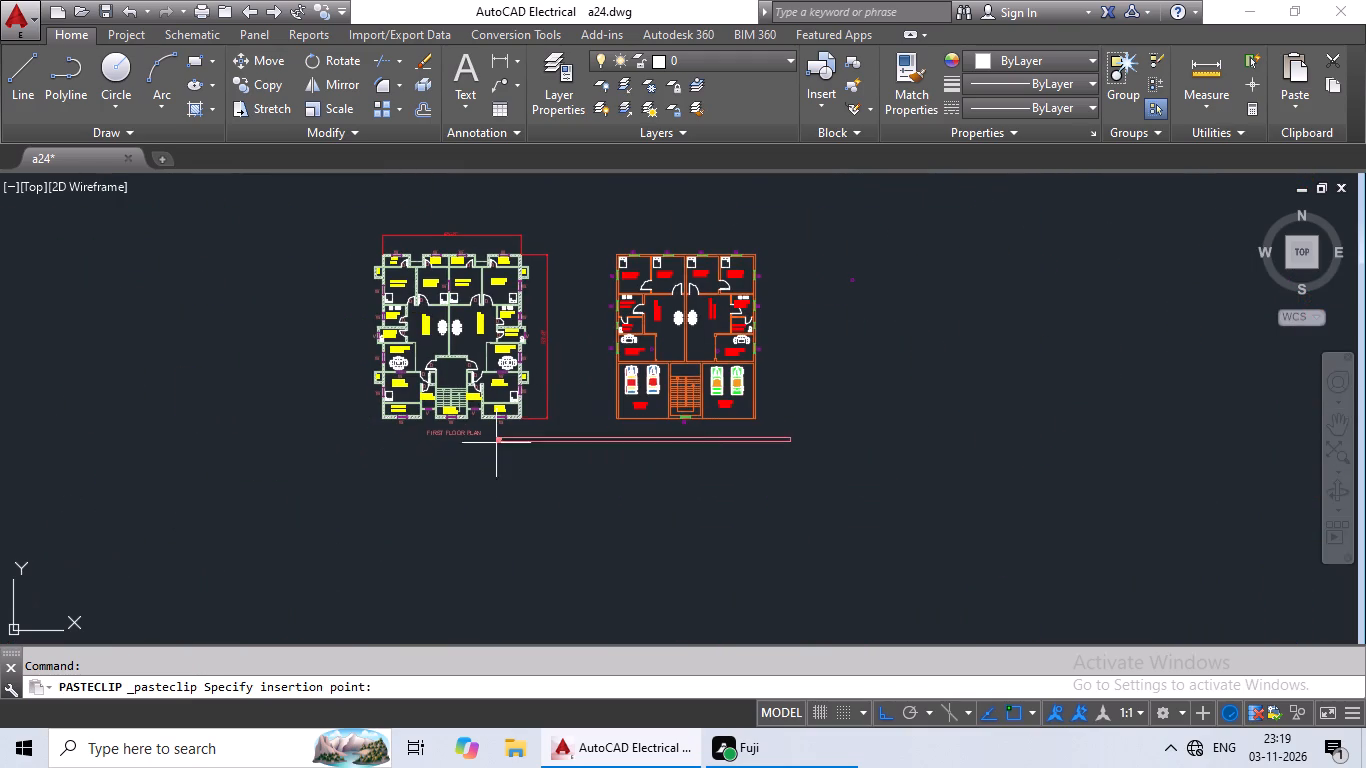
pyautogui.click(822, 381)
# Change the text of the pink W copy east of the furnished plan to O.
pyautogui.scroll(4, 840, 366)
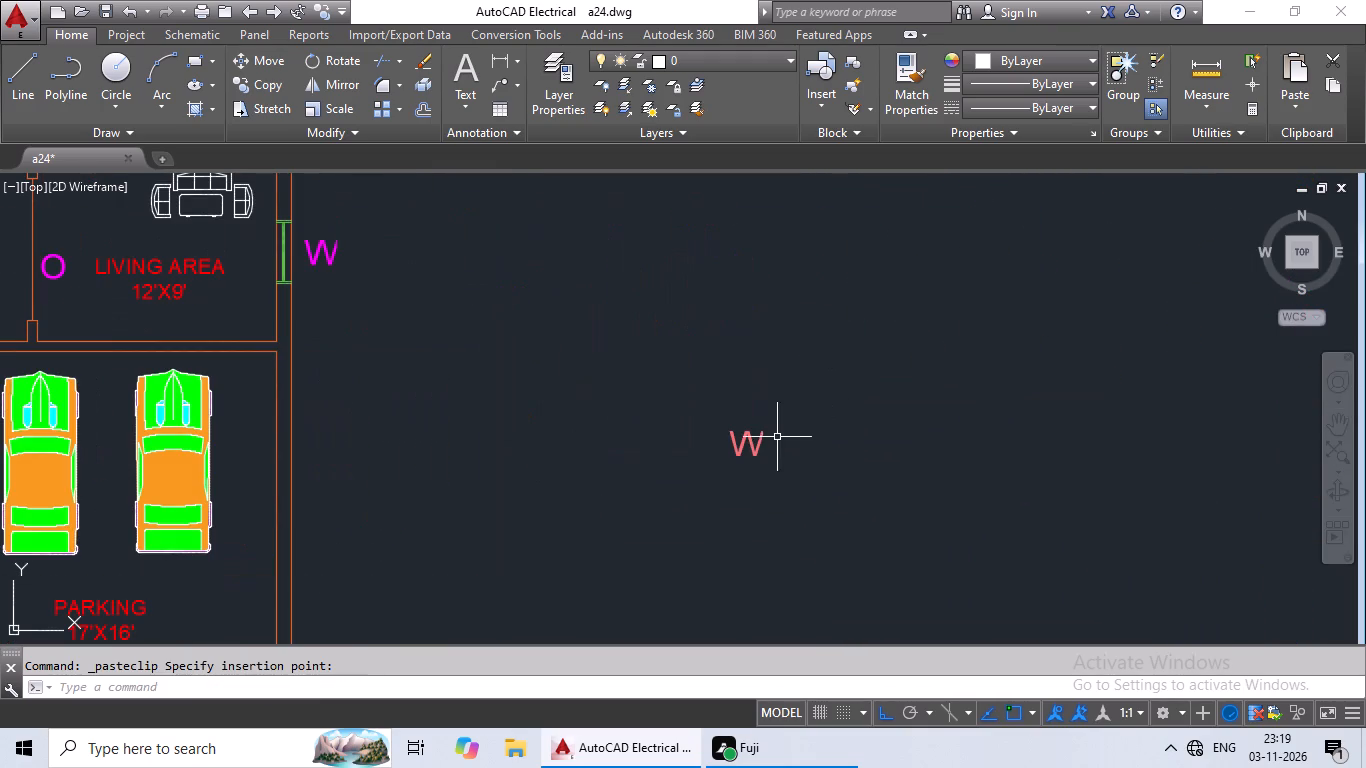
pyautogui.doubleClick(754, 448)
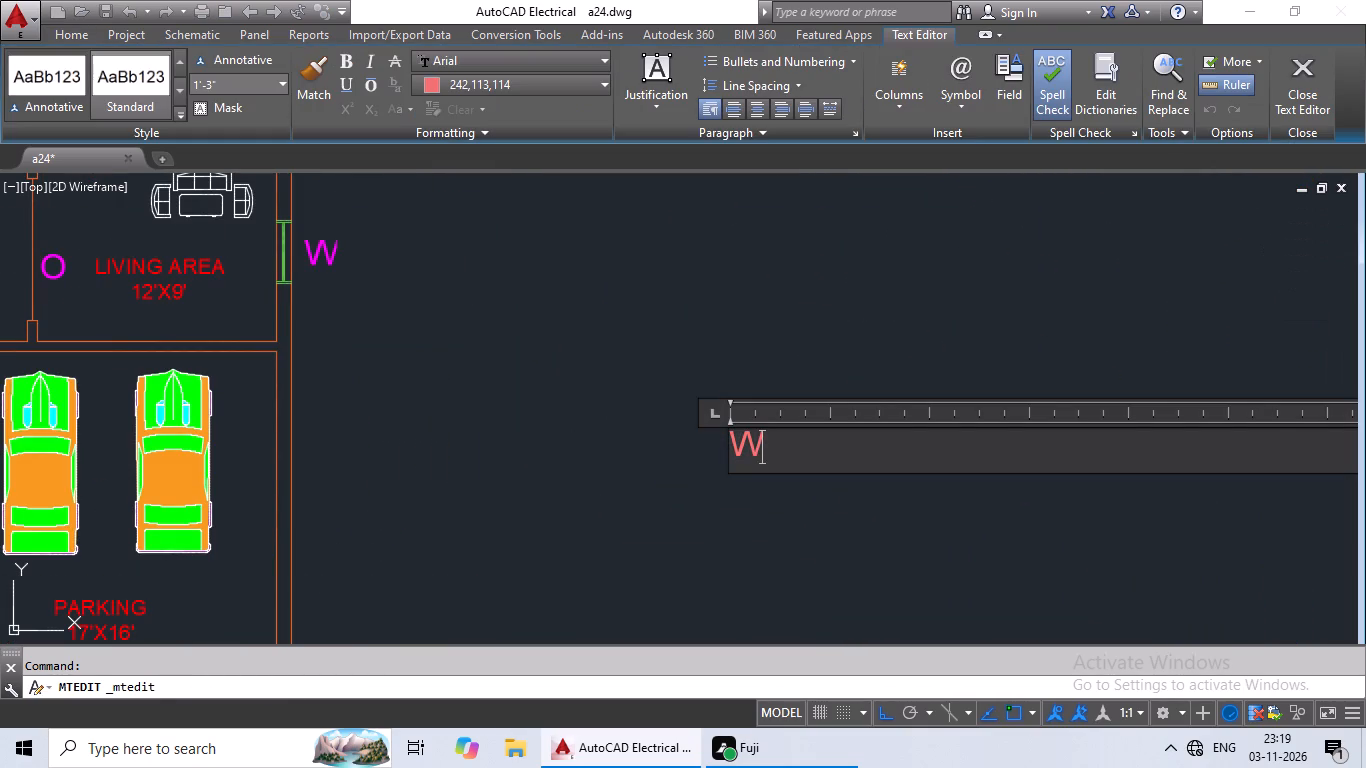
pyautogui.press('BackSpace')
pyautogui.hotkey('shift', 'o')
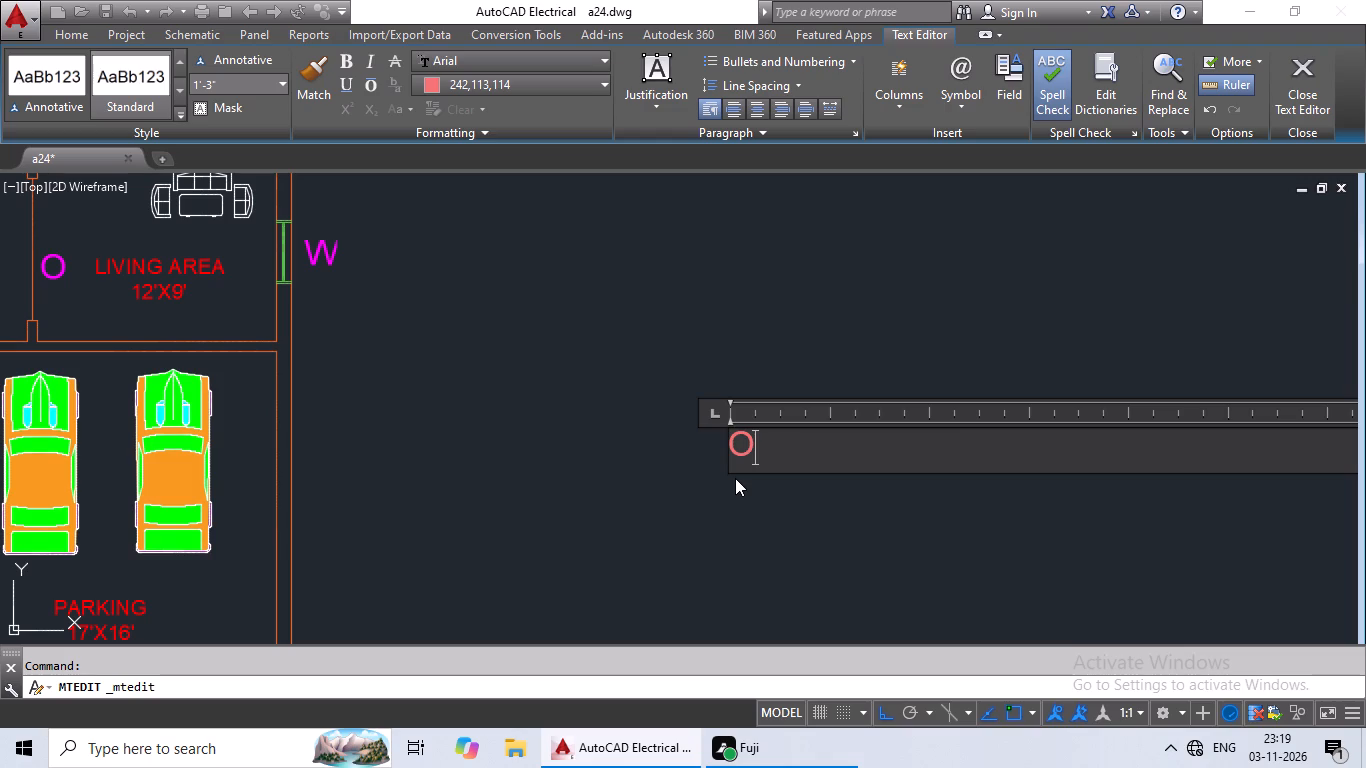
pyautogui.click(671, 456)
# Copy the pink O to just inside the west side of the first floor plan's east living area.
pyautogui.click(739, 436)
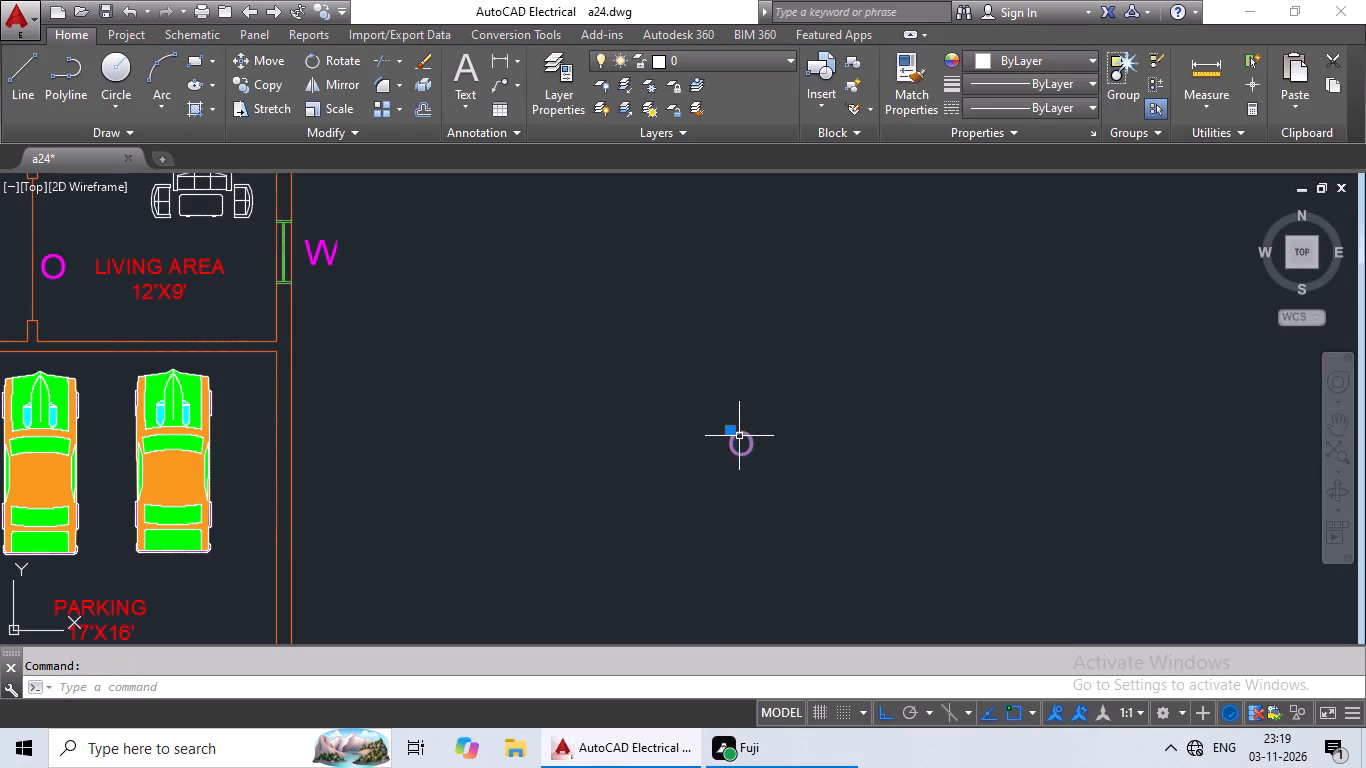
pyautogui.hotkey('ctrl', 'c')
pyautogui.hotkey('ctrl', 'v')
pyautogui.keyDown('ctrl'); pyautogui.scroll(-3, 674, 450); pyautogui.keyUp('ctrl')
pyautogui.moveTo(514, 498); pyautogui.dragTo(743, 453, button='middle')
pyautogui.scroll(4, 367, 395)
pyautogui.scroll(1, 302, 290)
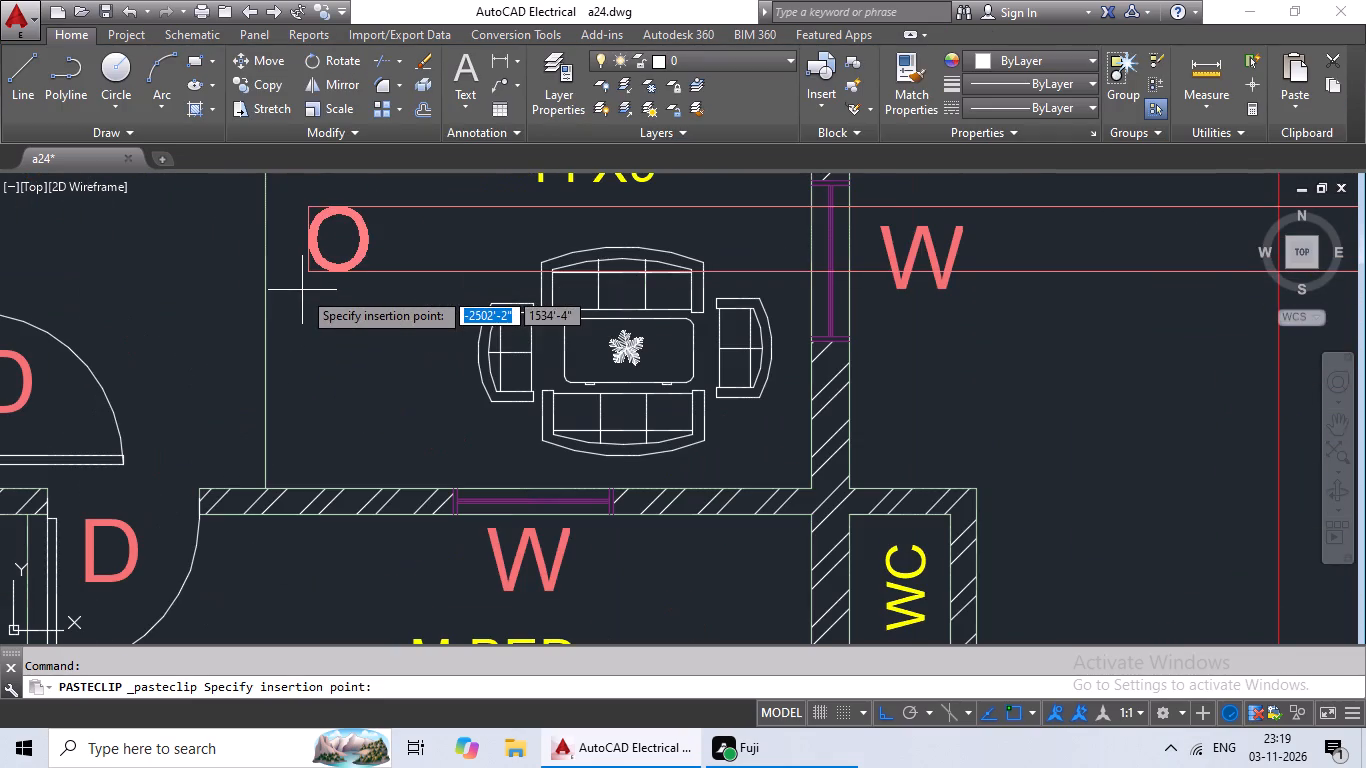
pyautogui.click(282, 295)
# Paste another pink O just inside the east side of the first floor plan's west living area.
pyautogui.scroll(-3, 357, 331)
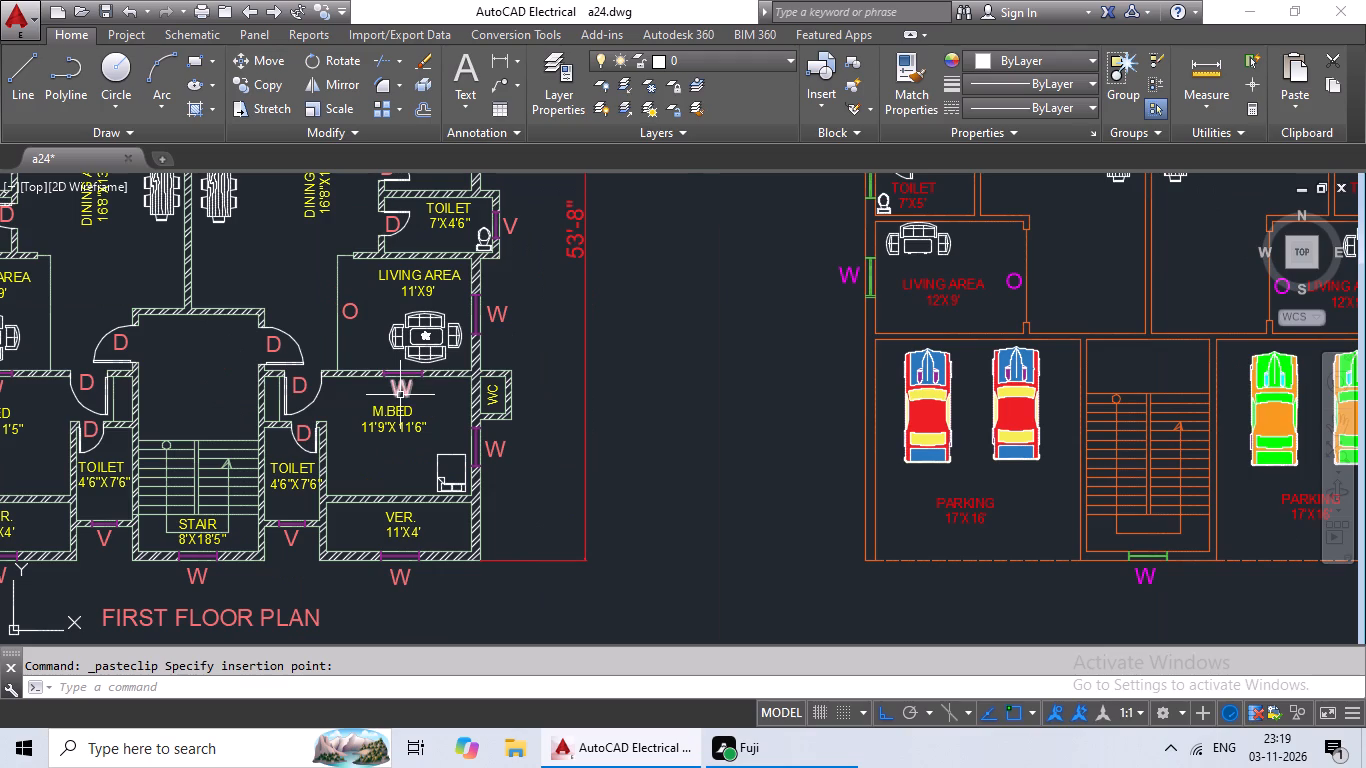
pyautogui.hotkey('ctrl', 'v')
pyautogui.keyDown('ctrl'); pyautogui.scroll(-3, 410, 402); pyautogui.keyUp('ctrl')
pyautogui.scroll(3, 283, 383)
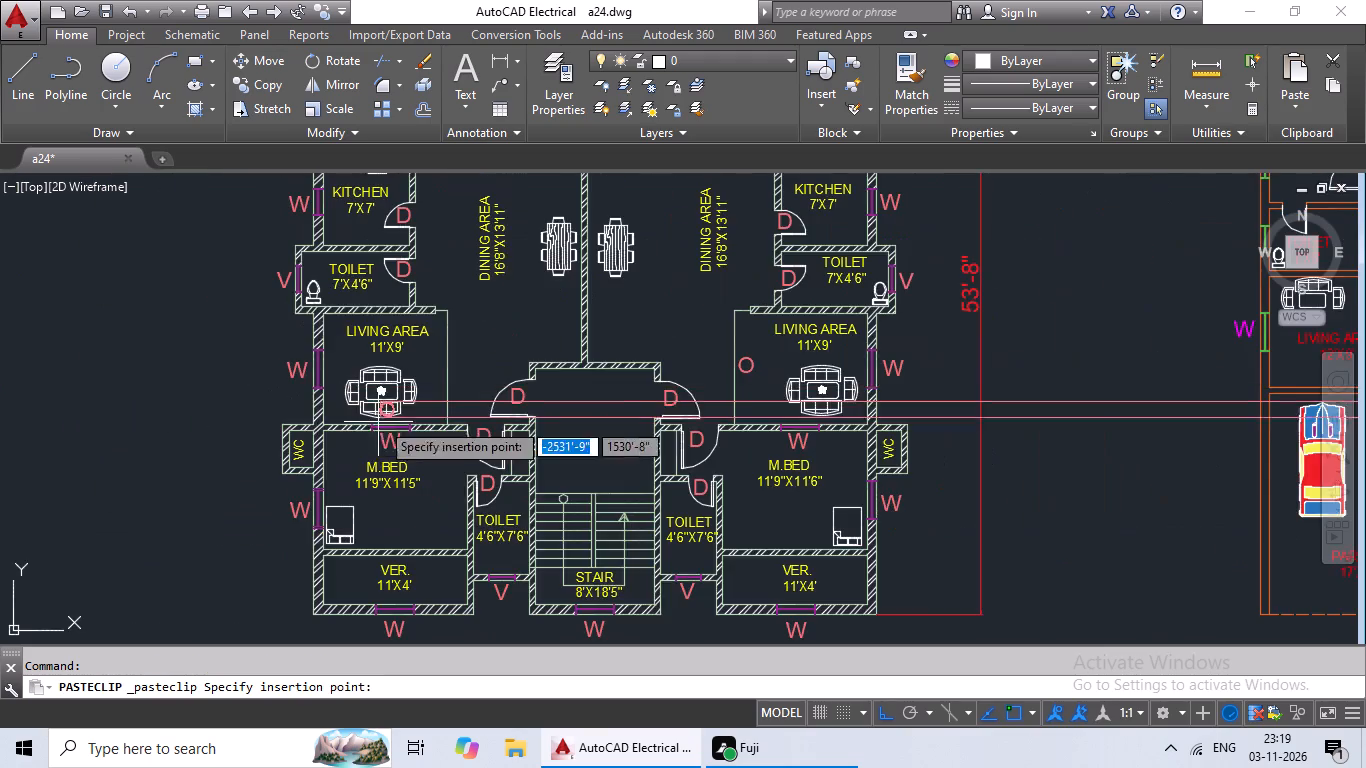
pyautogui.scroll(3, 415, 407)
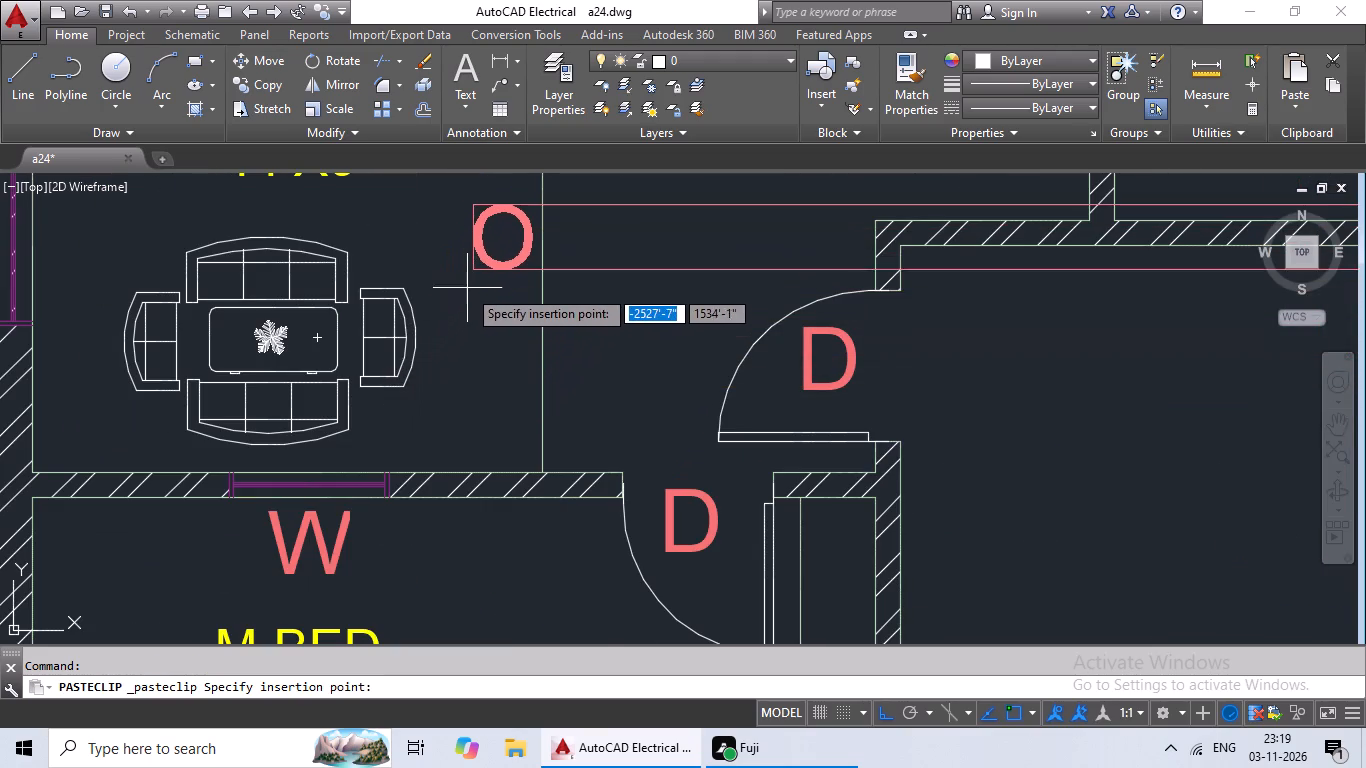
pyautogui.moveTo(459, 311); pyautogui.dragTo(442, 374, button='middle')
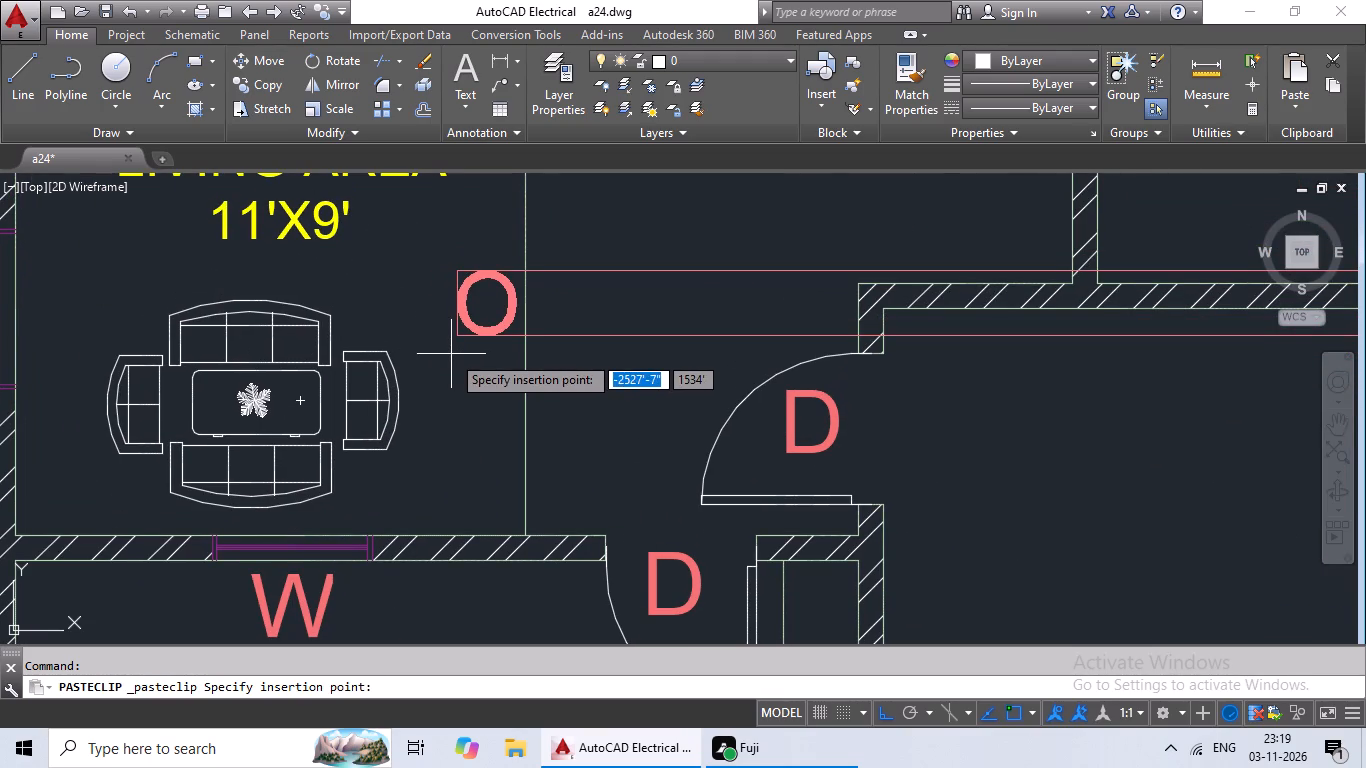
pyautogui.click(439, 349)
# Delete the spare pink O in the empty area east of the furnished plan.
pyautogui.scroll(-4, 444, 352)
pyautogui.moveTo(771, 417); pyautogui.dragTo(561, 379, button='middle')
pyautogui.scroll(-2, 890, 435)
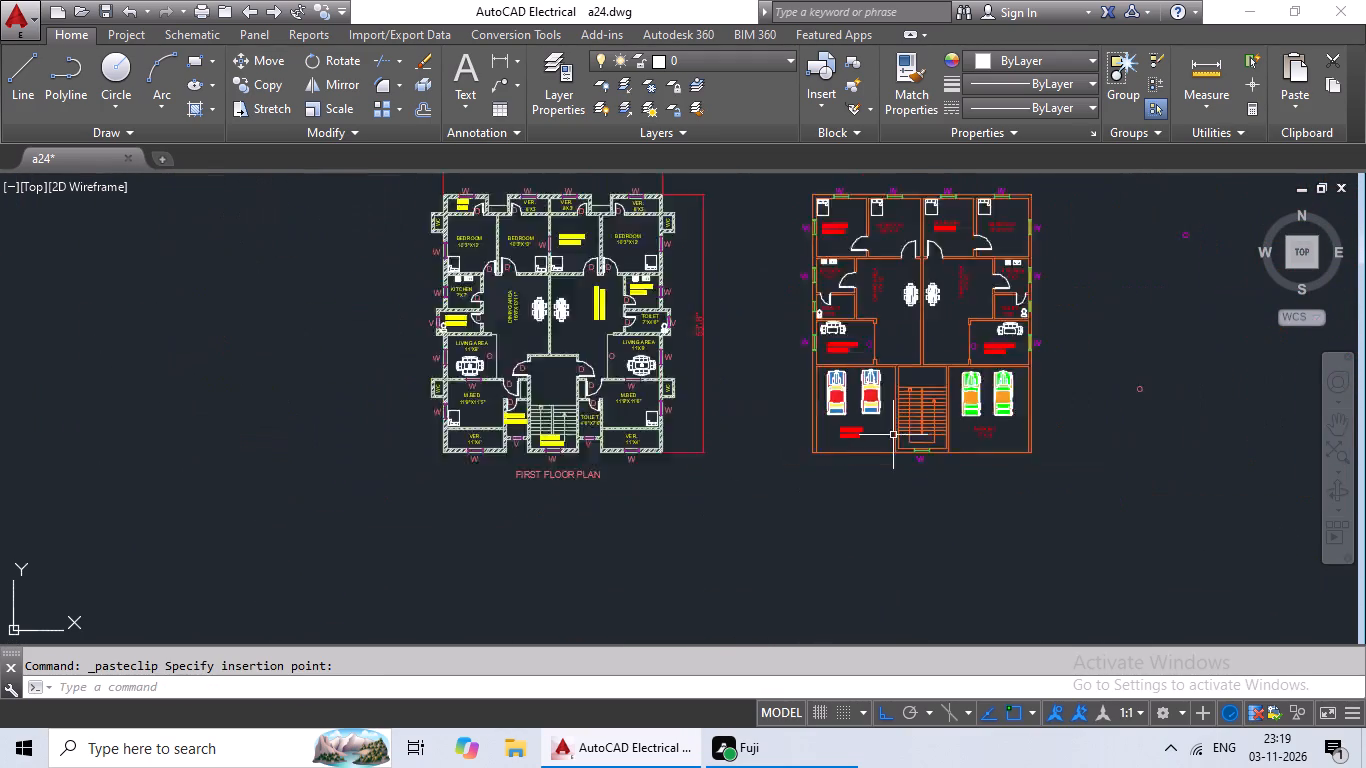
pyautogui.scroll(3, 1043, 391)
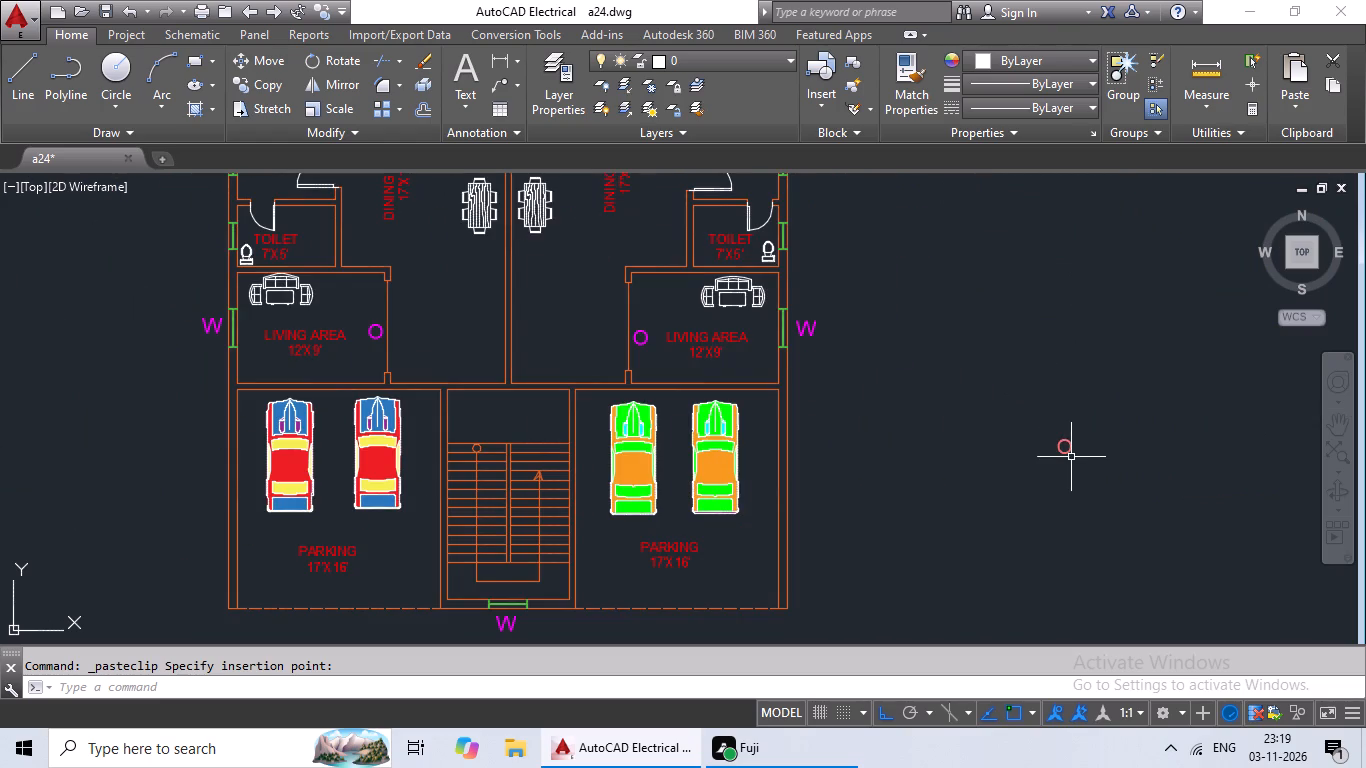
pyautogui.click(1064, 448)
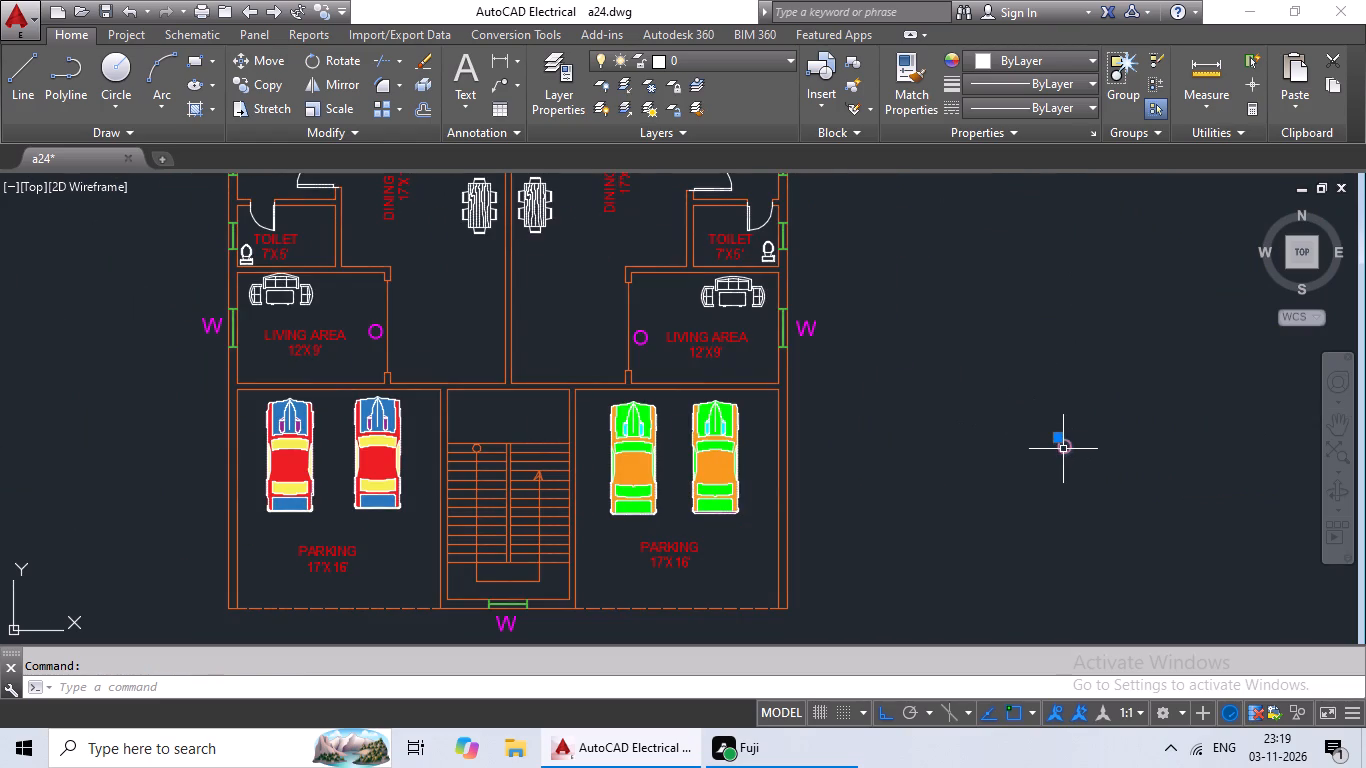
pyautogui.press('Delete')
# Change the text of the spare magenta O in the empty area east of the furnished plan to V.
pyautogui.scroll(-2, 1041, 445)
pyautogui.moveTo(1057, 424); pyautogui.dragTo(775, 445, button='middle')
pyautogui.scroll(1, 757, 416)
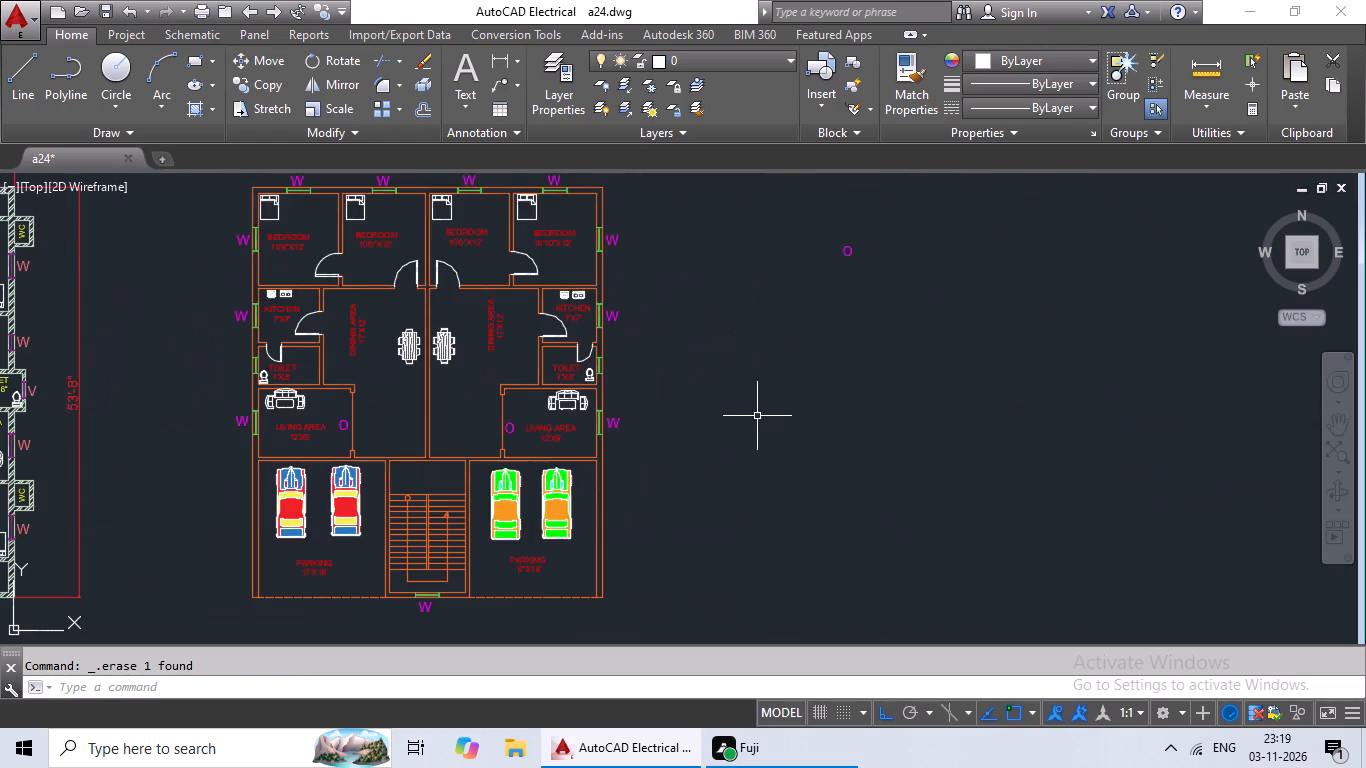
pyautogui.moveTo(830, 327); pyautogui.dragTo(747, 436, button='middle')
pyautogui.scroll(3, 803, 348)
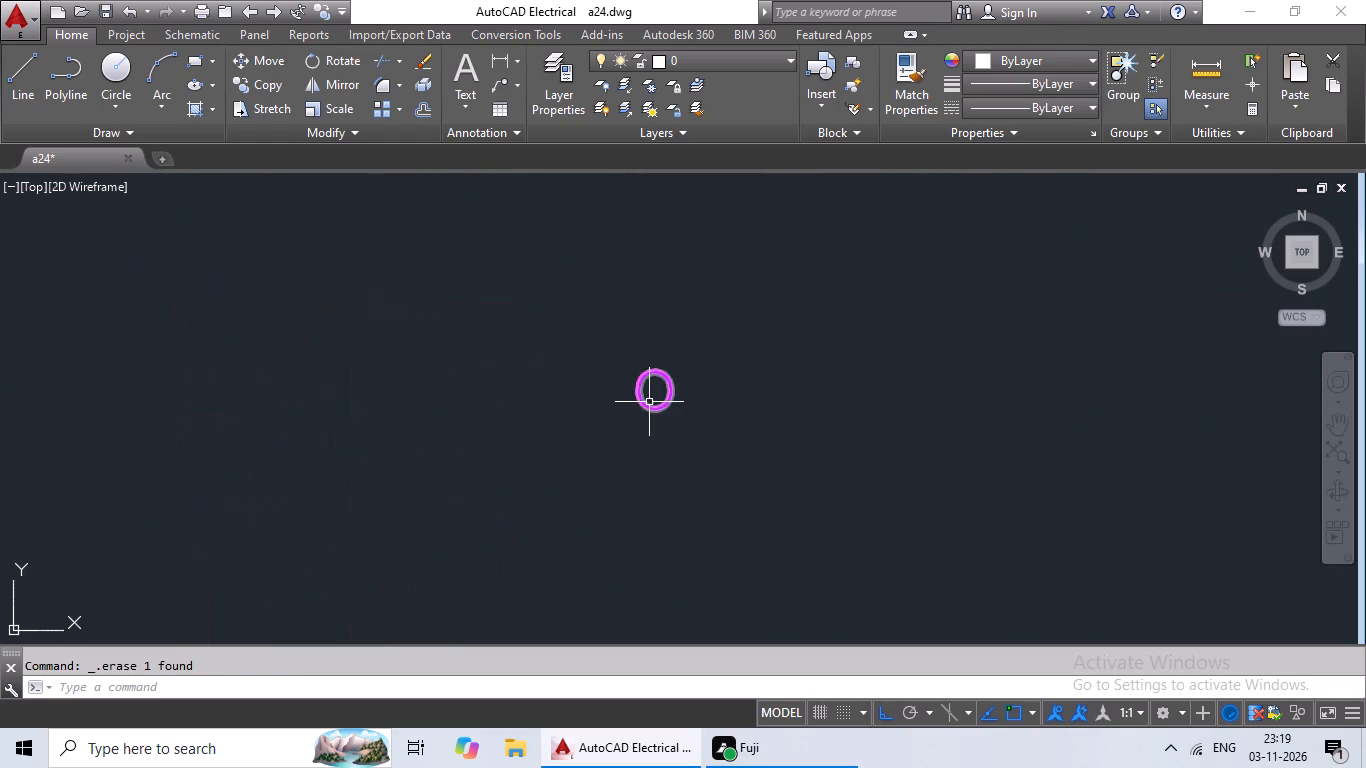
pyautogui.doubleClick(647, 402)
pyautogui.scroll(-3, 670, 393)
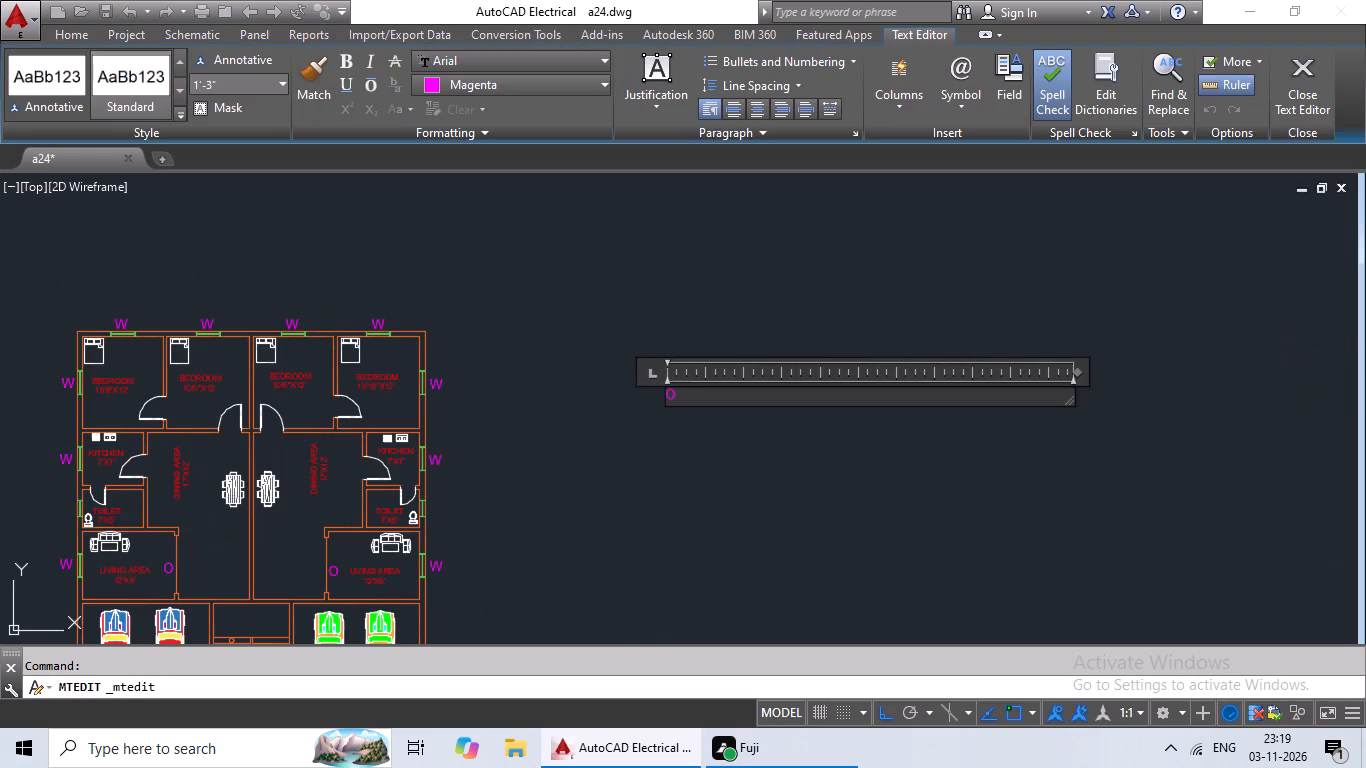
pyautogui.click(719, 388)
pyautogui.press('BackSpace')
pyautogui.hotkey('shift', 'v')
pyautogui.scroll(1, 652, 420)
pyautogui.click(652, 425)
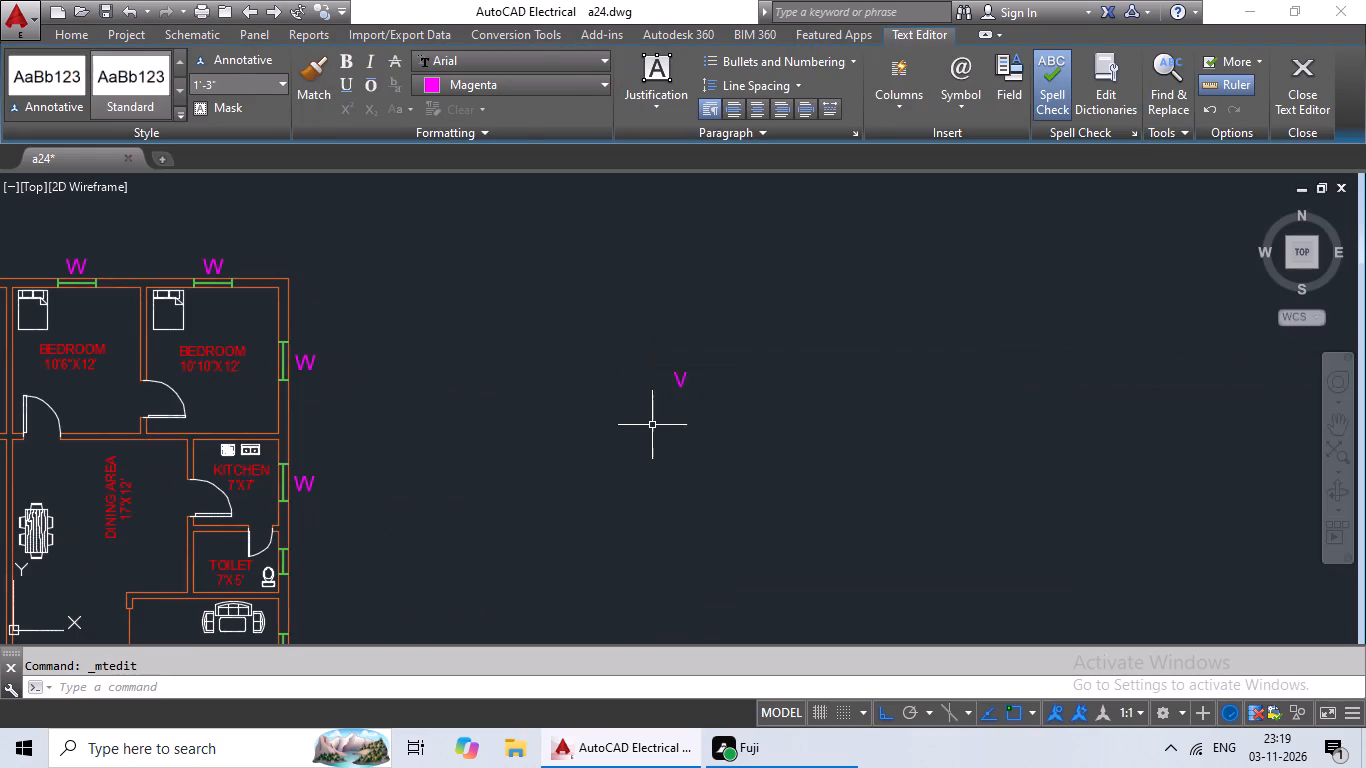
# Copy the magenta V to just outside the east toilet's window in the furnished plan.
pyautogui.click(680, 381)
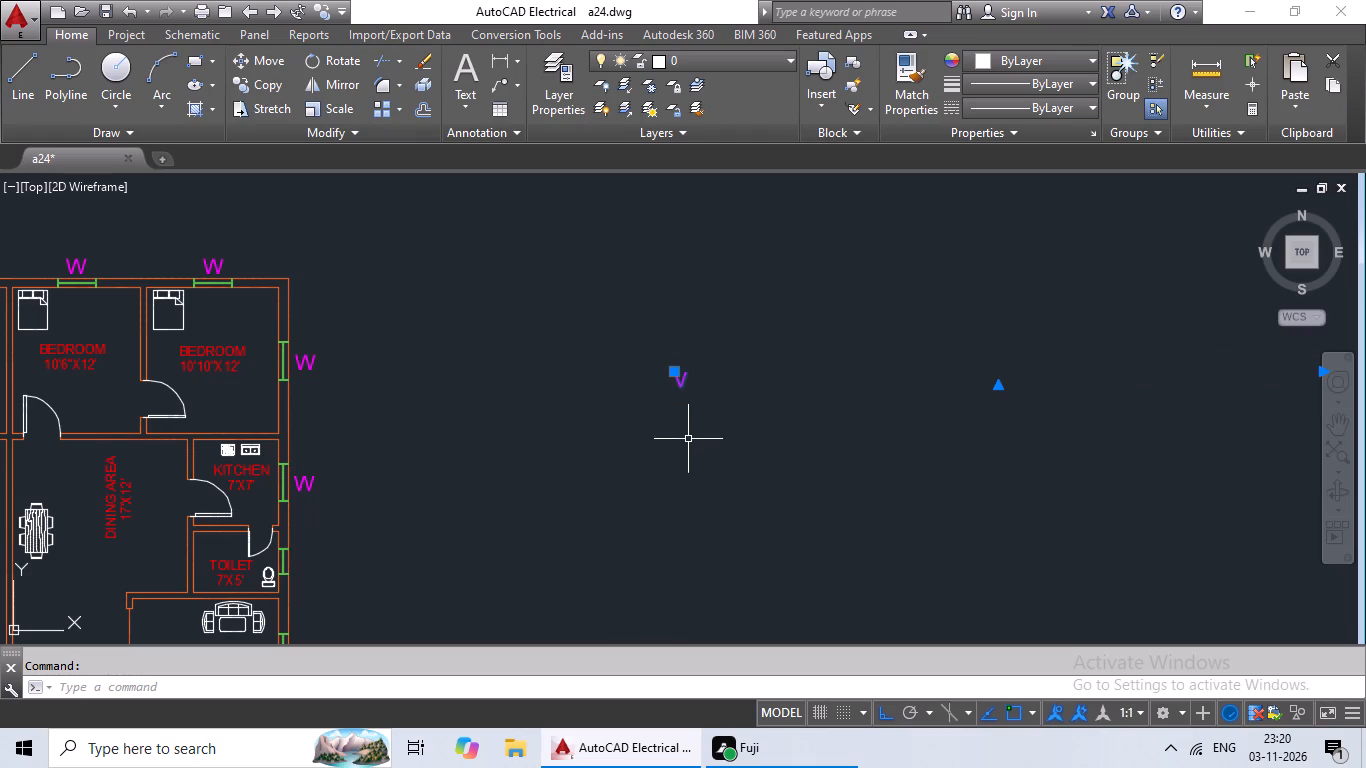
pyautogui.hotkey('ctrl', 'c')
pyautogui.hotkey('ctrl', 'v')
pyautogui.moveTo(476, 539); pyautogui.dragTo(576, 468, button='middle')
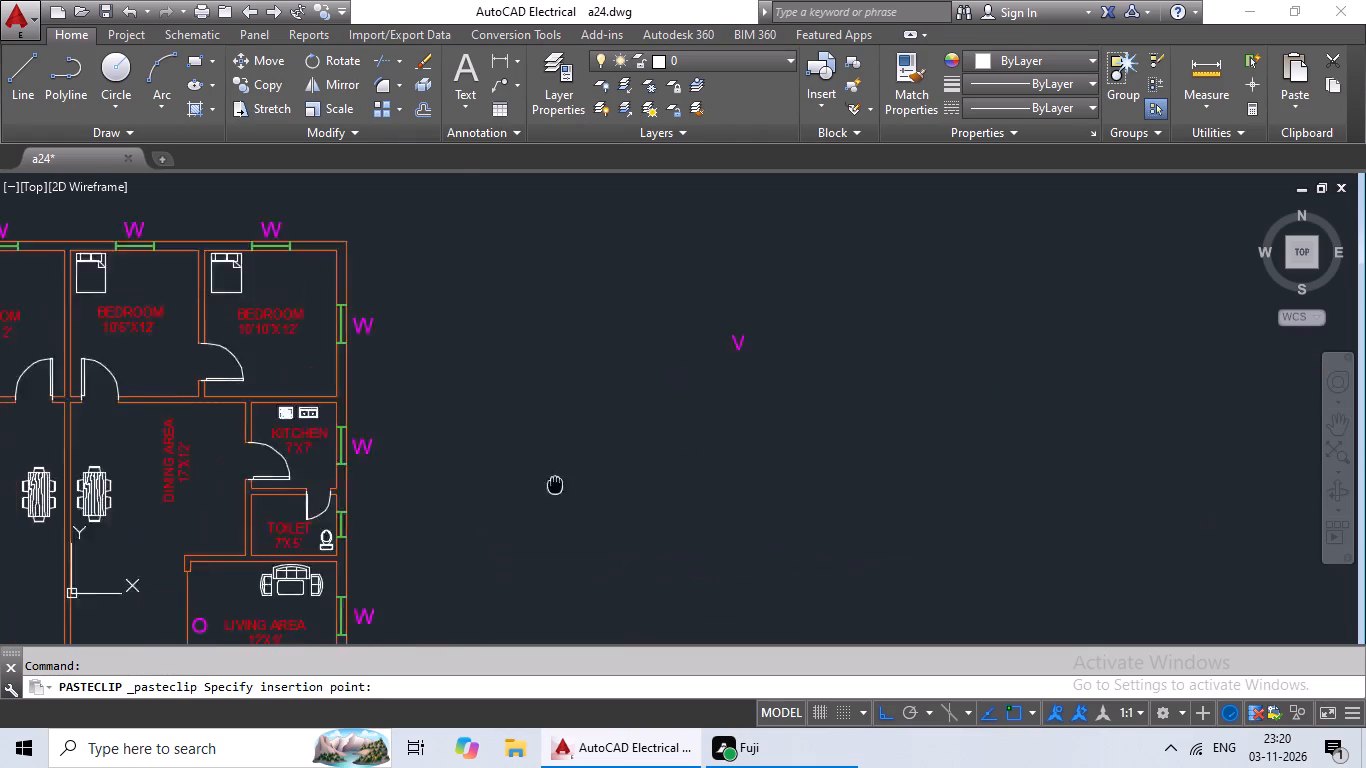
pyautogui.moveTo(576, 468); pyautogui.dragTo(661, 393, button='middle')
pyautogui.scroll(4, 440, 413)
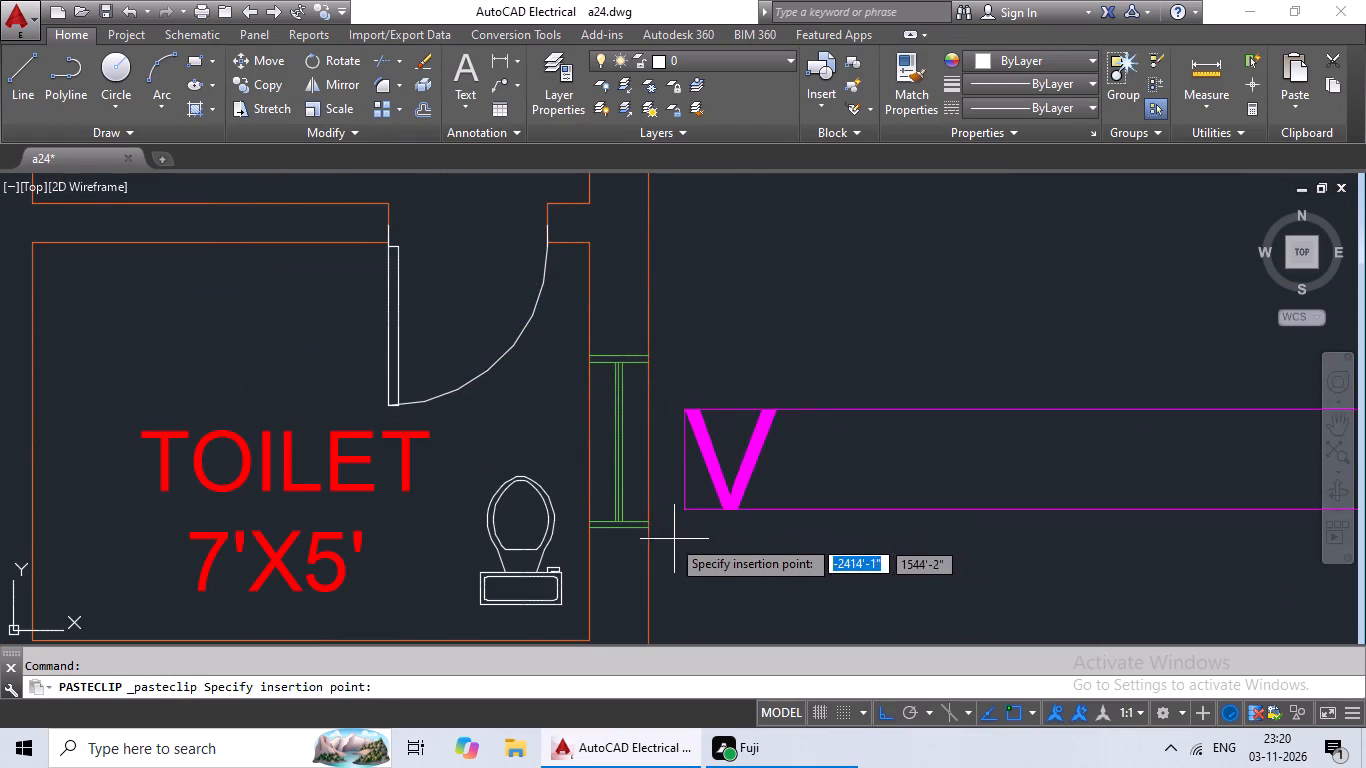
pyautogui.click(683, 527)
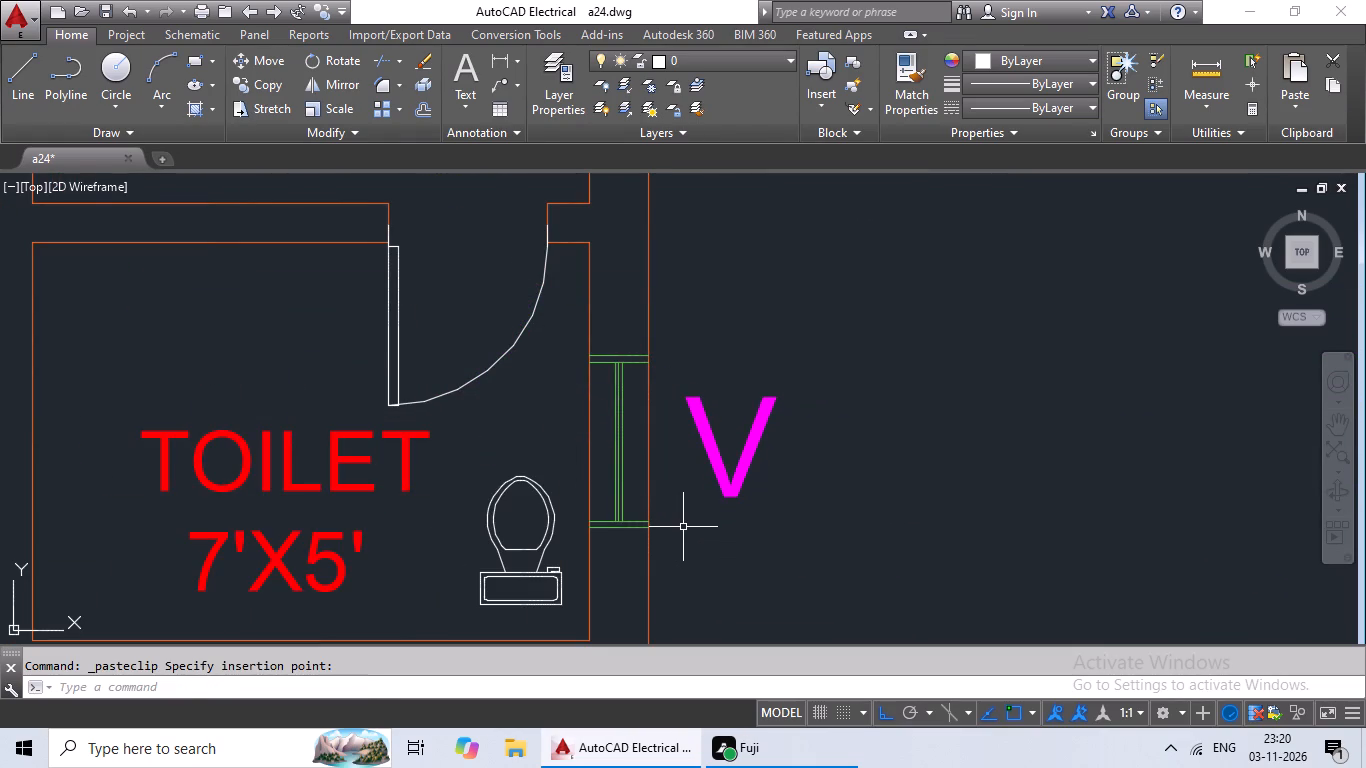
# Paste another magenta V just outside the west toilet's window in the furnished plan.
pyautogui.hotkey('ctrl', 'v')
pyautogui.keyDown('ctrl'); pyautogui.scroll(-3, 690, 515); pyautogui.keyUp('ctrl')
pyautogui.moveTo(616, 528); pyautogui.dragTo(953, 475, button='middle')
pyautogui.moveTo(336, 510); pyautogui.dragTo(376, 505, button='middle')
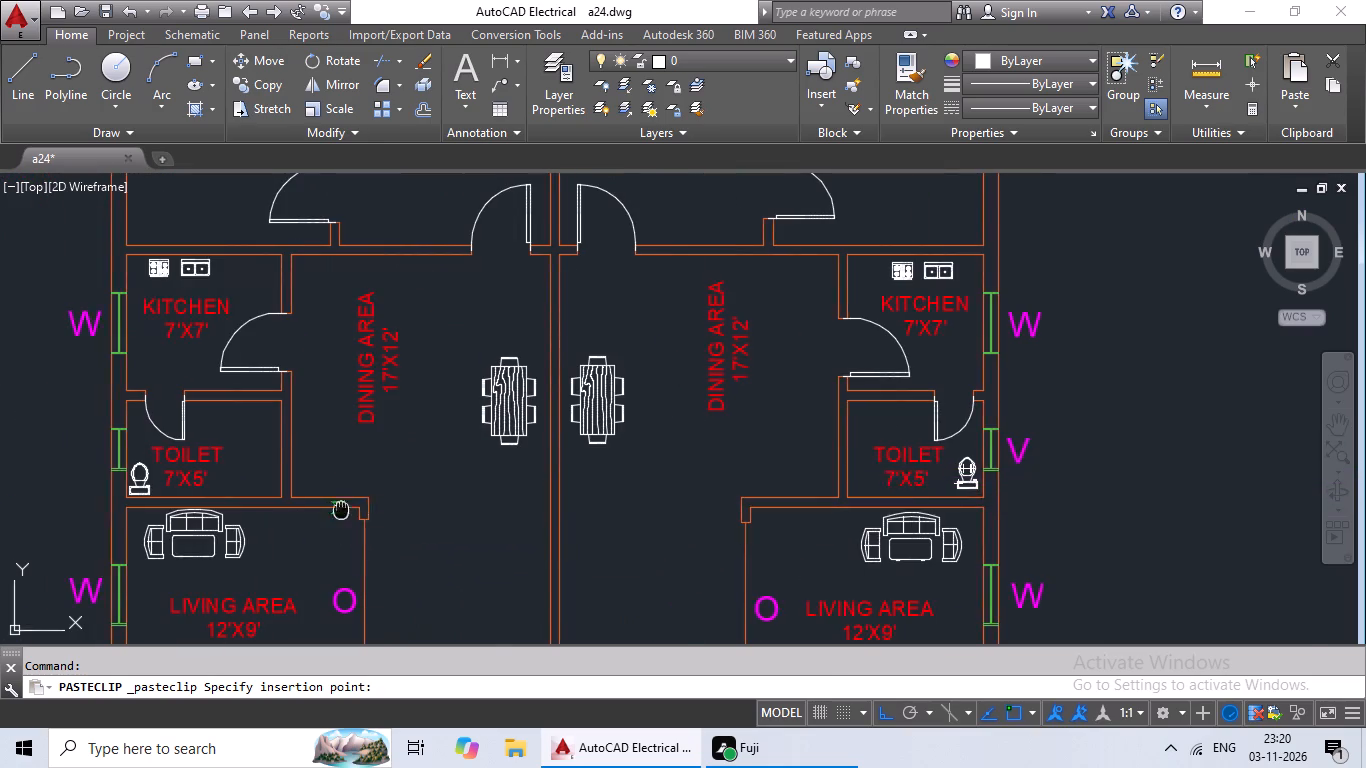
pyautogui.moveTo(376, 505); pyautogui.dragTo(649, 438, button='middle')
pyautogui.middleClick(651, 437)
pyautogui.scroll(2, 372, 381)
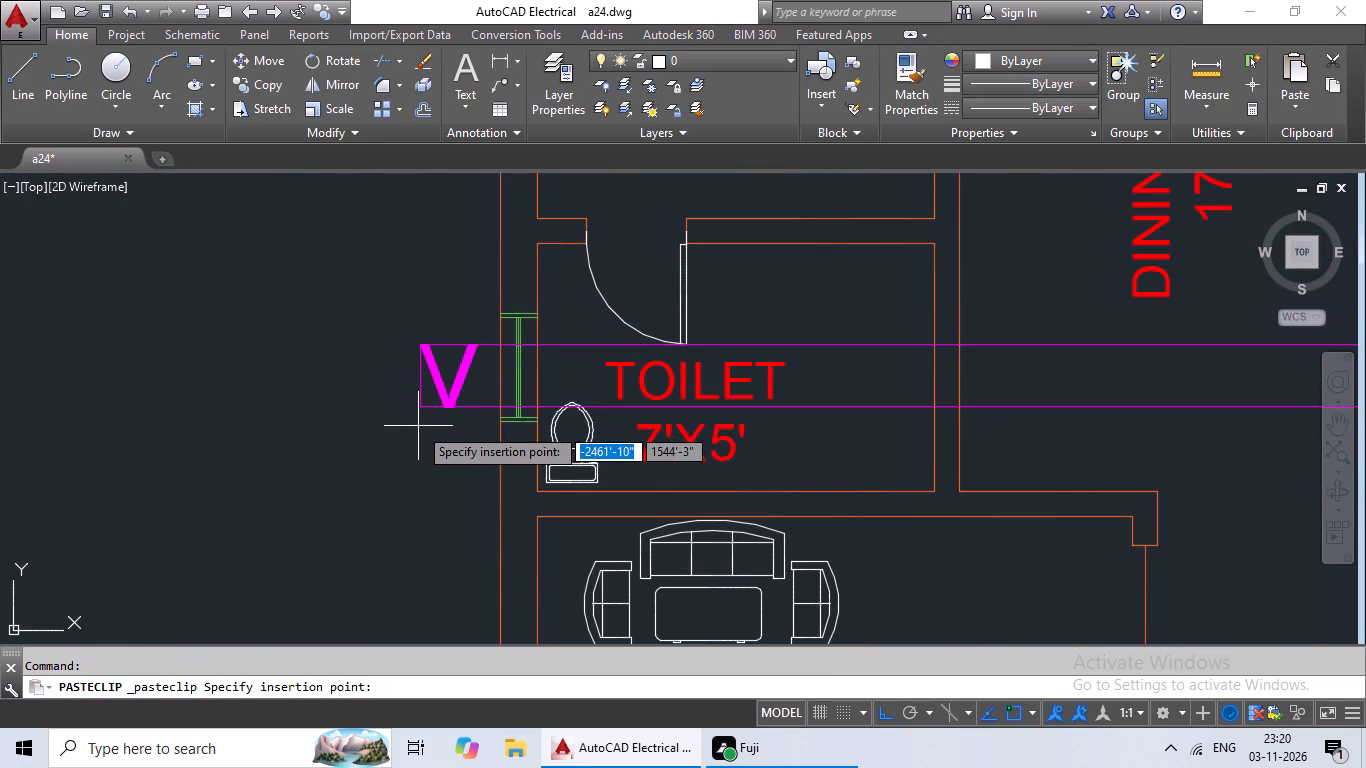
pyautogui.click(418, 426)
# Change the text of the spare magenta V in the empty area east of the plan to D.
pyautogui.scroll(-3, 590, 417)
pyautogui.moveTo(734, 429); pyautogui.dragTo(355, 411, button='middle')
pyautogui.scroll(-1, 798, 464)
pyautogui.moveTo(922, 448); pyautogui.dragTo(644, 519, button='middle')
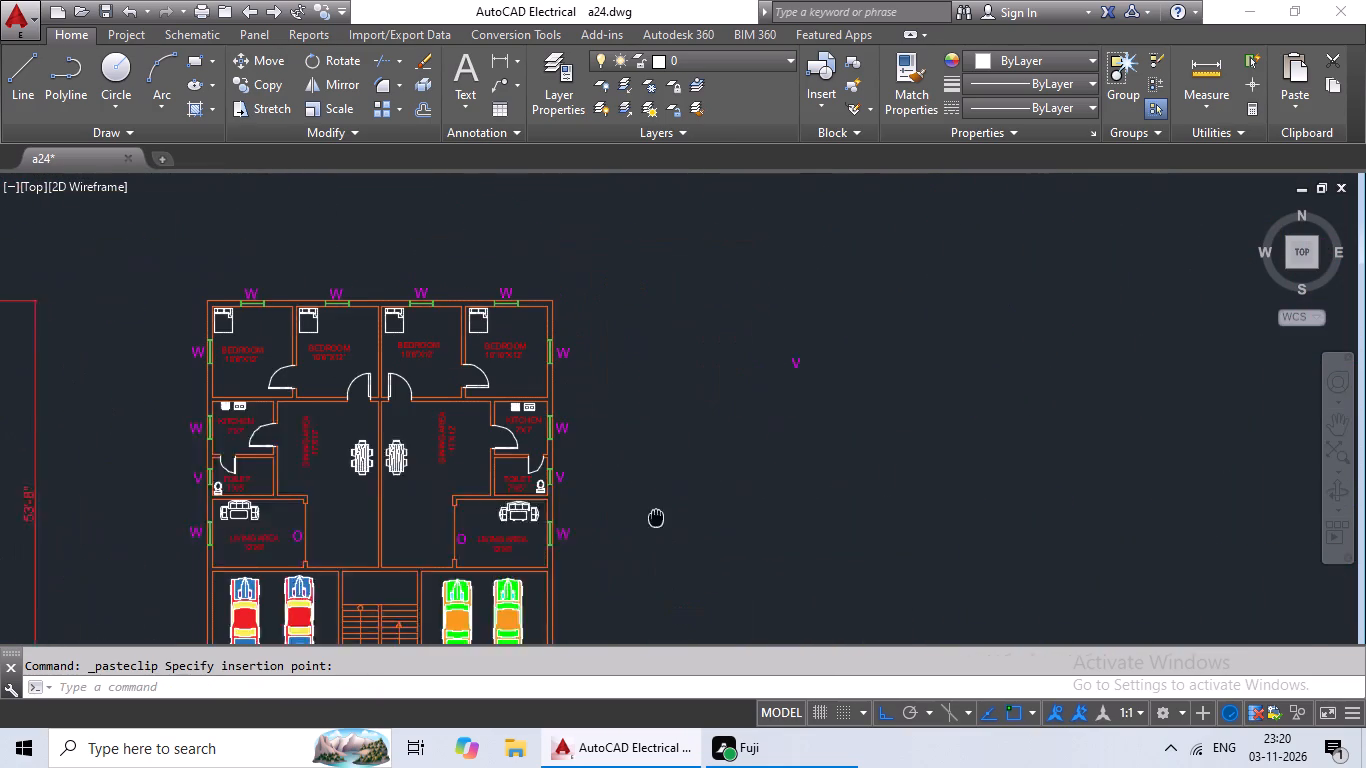
pyautogui.scroll(5, 734, 371)
pyautogui.doubleClick(736, 383)
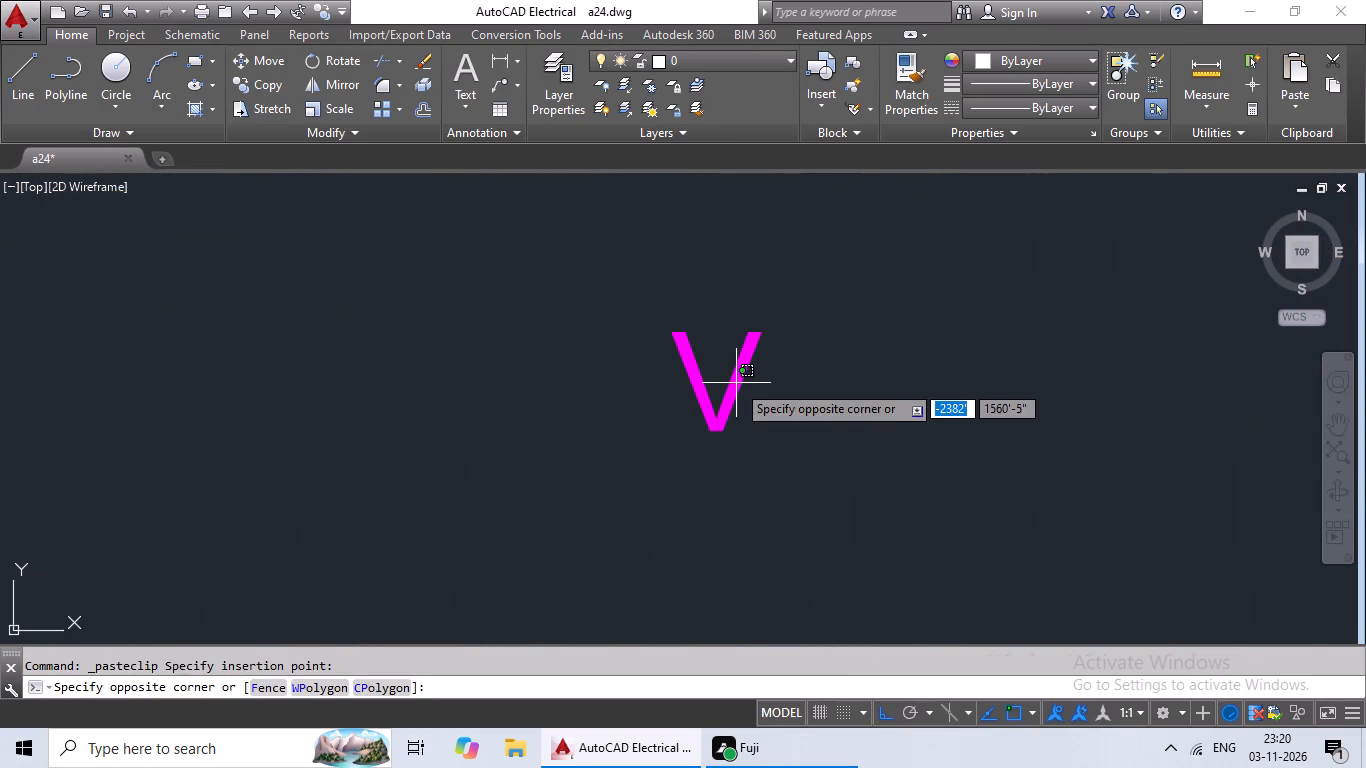
pyautogui.doubleClick(700, 402)
pyautogui.click(759, 375)
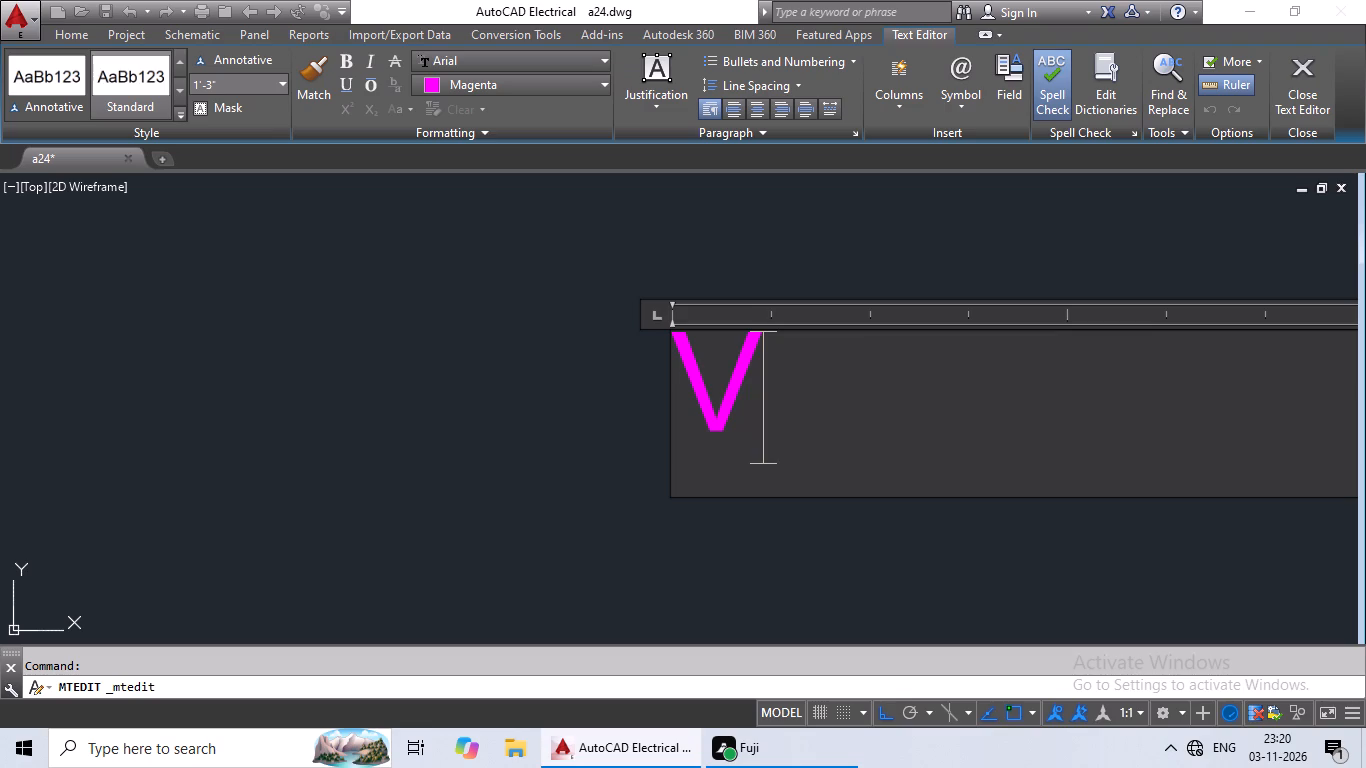
pyautogui.press('BackSpace')
pyautogui.hotkey('shift', 'd')
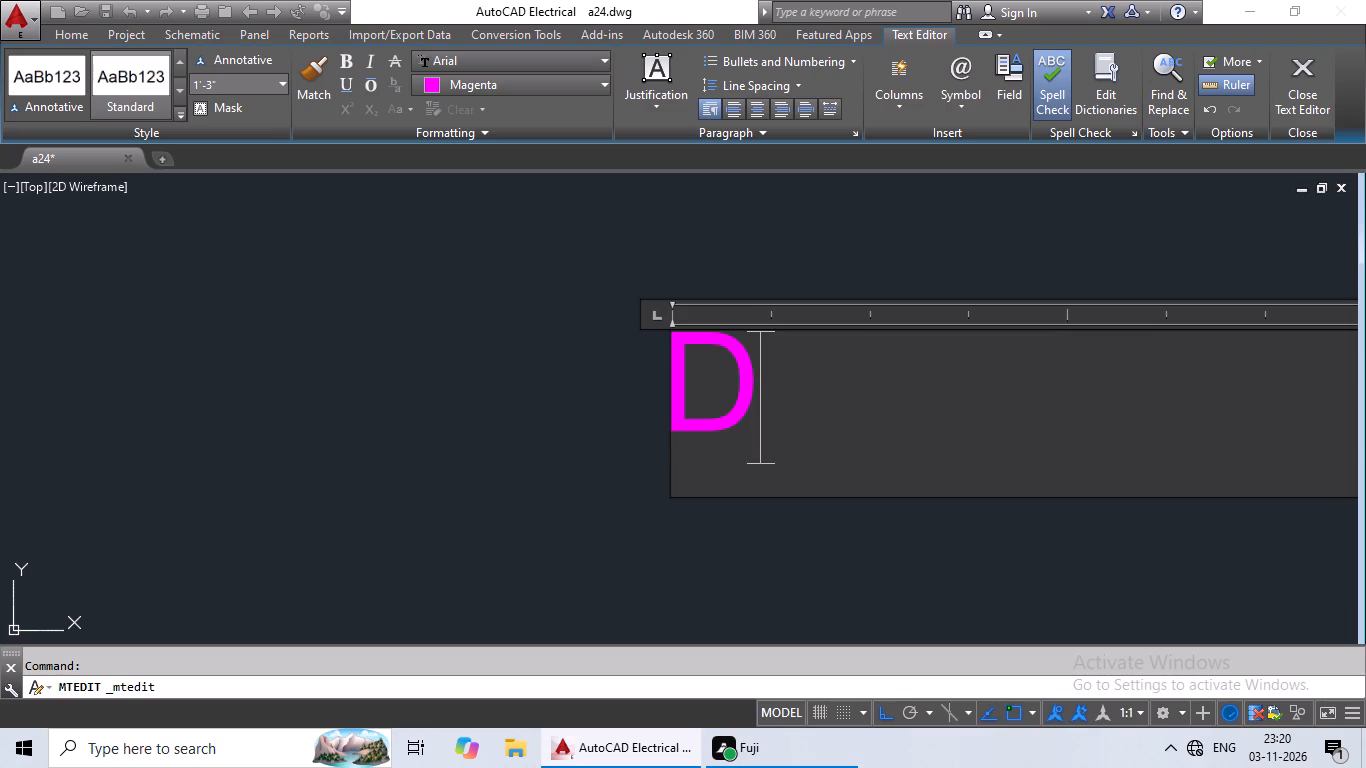
pyautogui.click(491, 390)
# Copy the spare magenta D to the door swing of the easternmost 10'10"X12' bedroom in the furnished plan.
pyautogui.moveTo(744, 289); pyautogui.dragTo(762, 492)
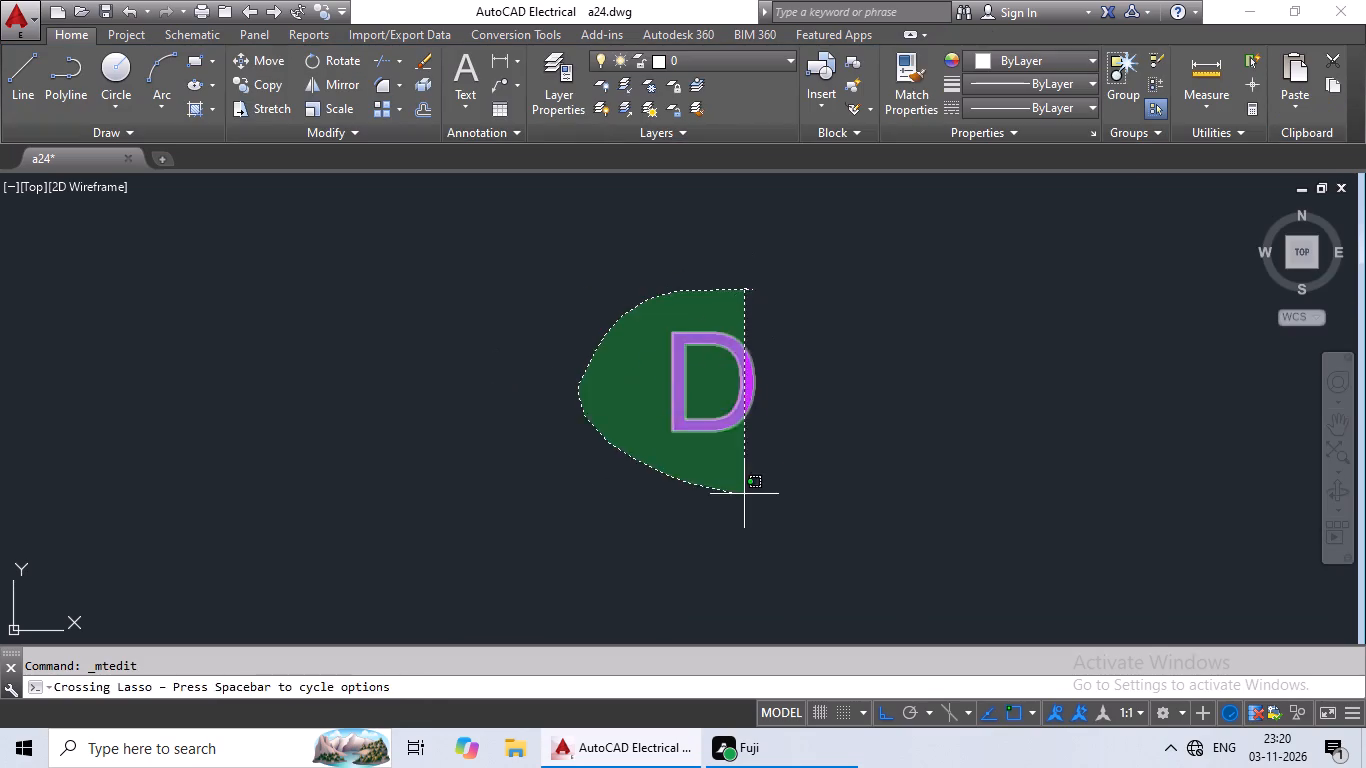
pyautogui.moveTo(762, 492); pyautogui.dragTo(781, 480)
pyautogui.hotkey('ctrl', 'c')
pyautogui.hotkey('ctrl', 'v')
pyautogui.keyDown('ctrl'); pyautogui.scroll(-2, 715, 461); pyautogui.keyUp('ctrl')
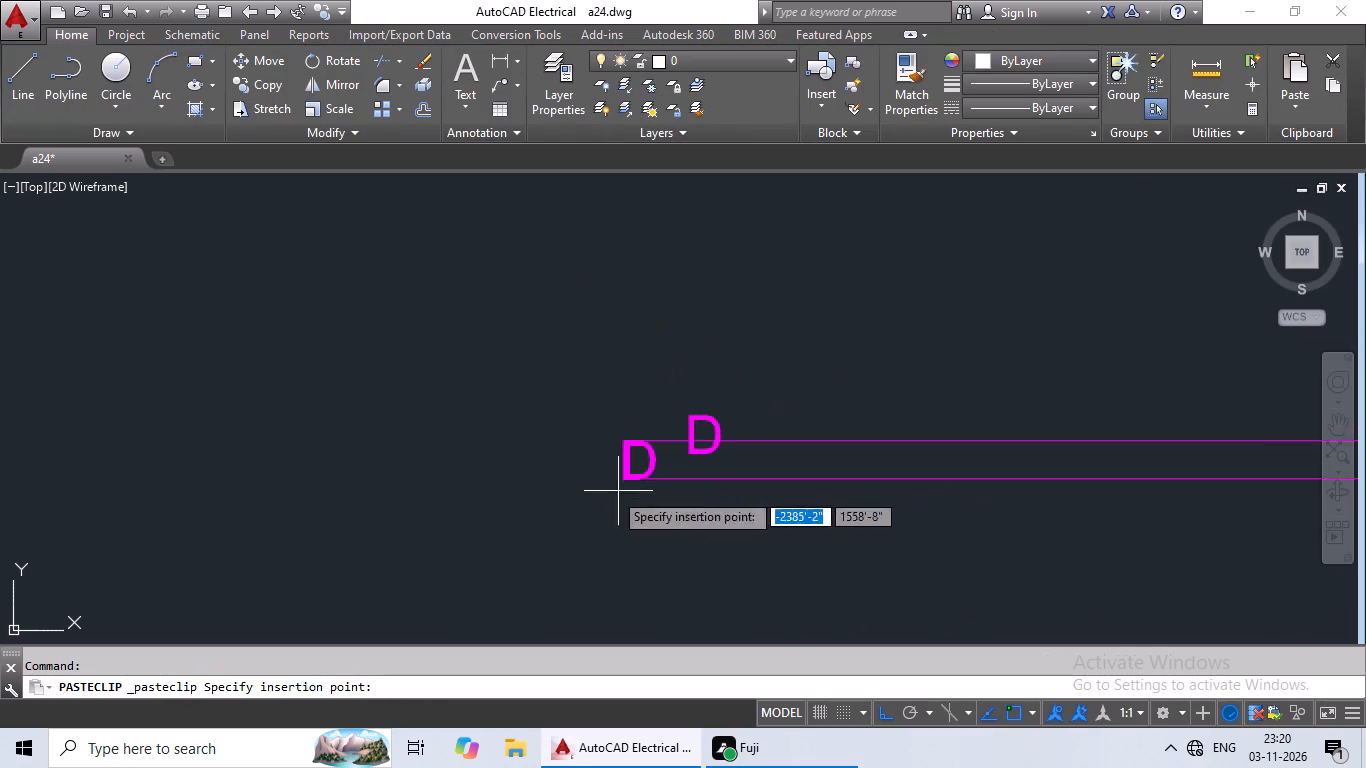
pyautogui.moveTo(496, 481); pyautogui.dragTo(1107, 434, button='middle')
pyautogui.scroll(-2, 1108, 433)
pyautogui.scroll(5, 674, 445)
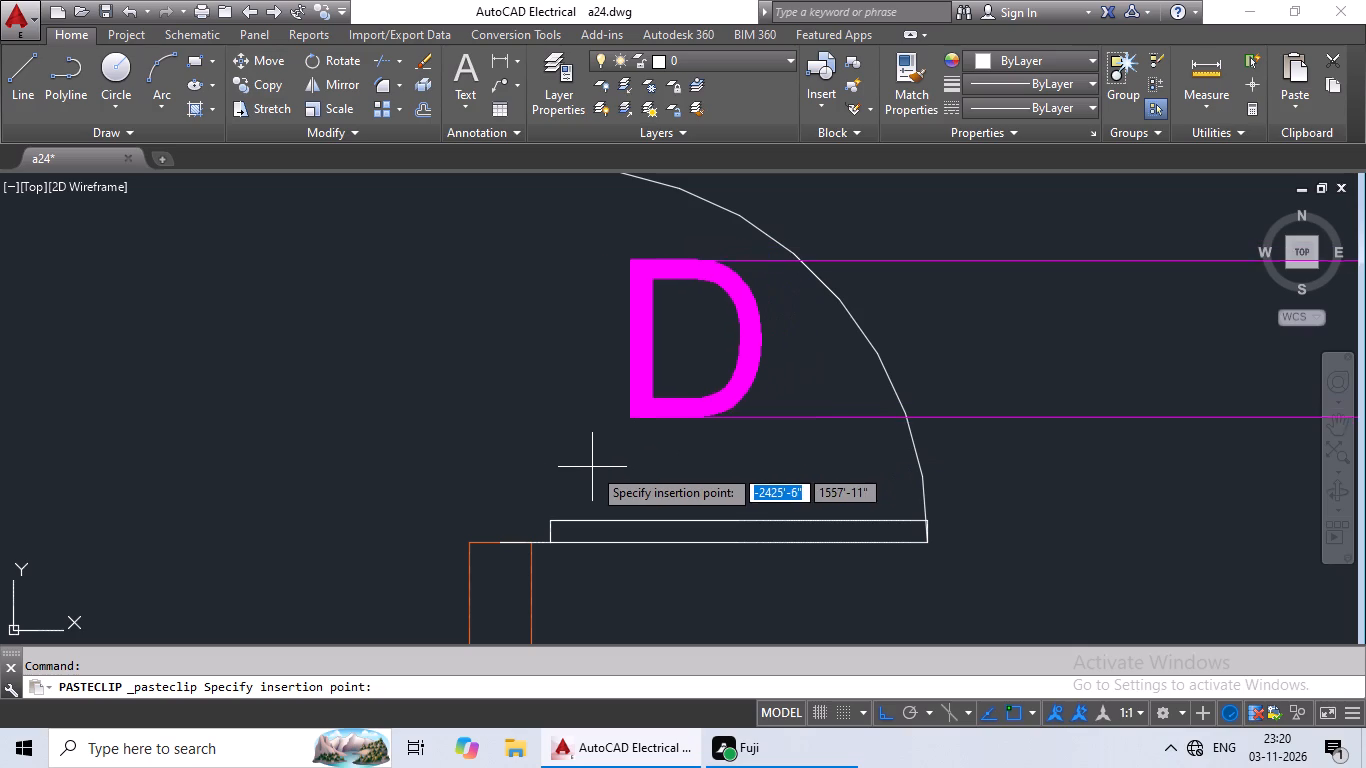
pyautogui.click(566, 473)
# Paste a magenta D in the door swing of each of the two middle bedrooms.
pyautogui.scroll(-4, 672, 441)
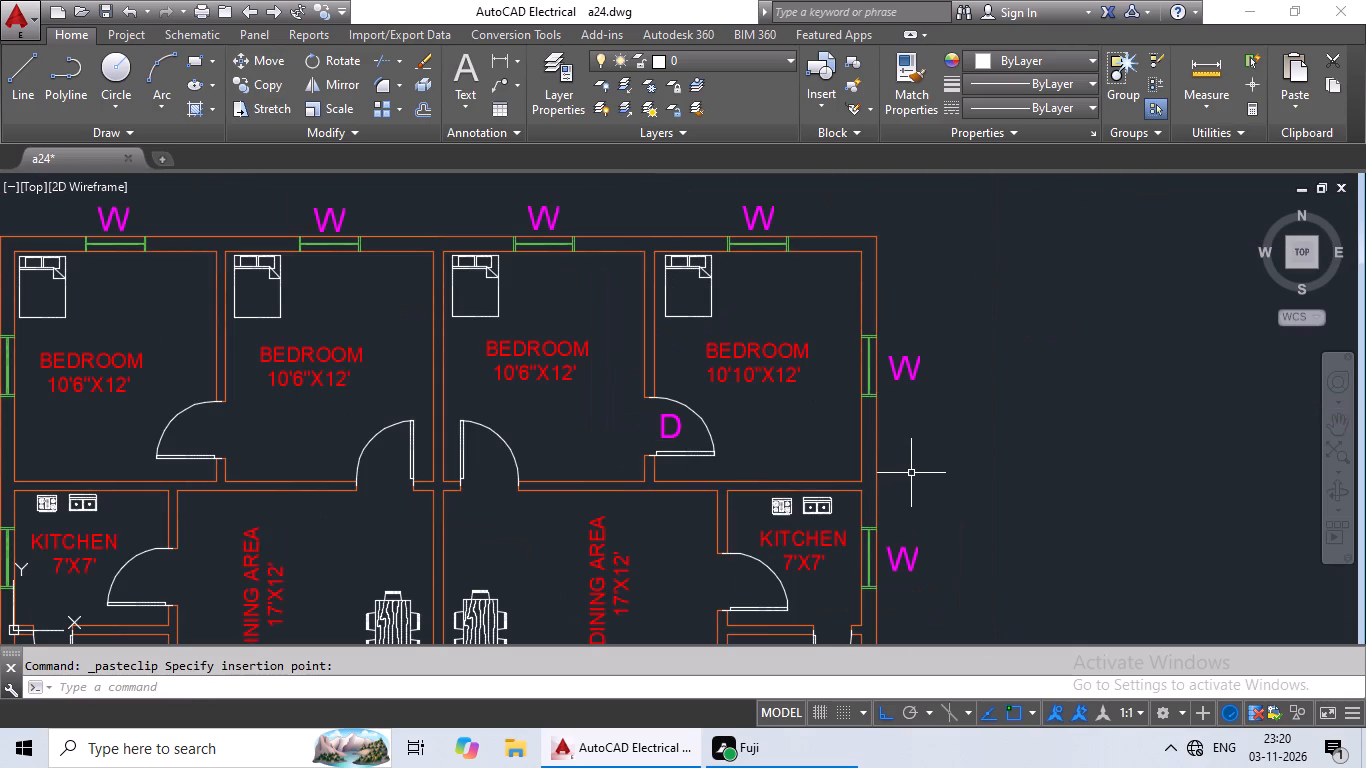
pyautogui.hotkey('ctrl', 'v')
pyautogui.scroll(4, 502, 478)
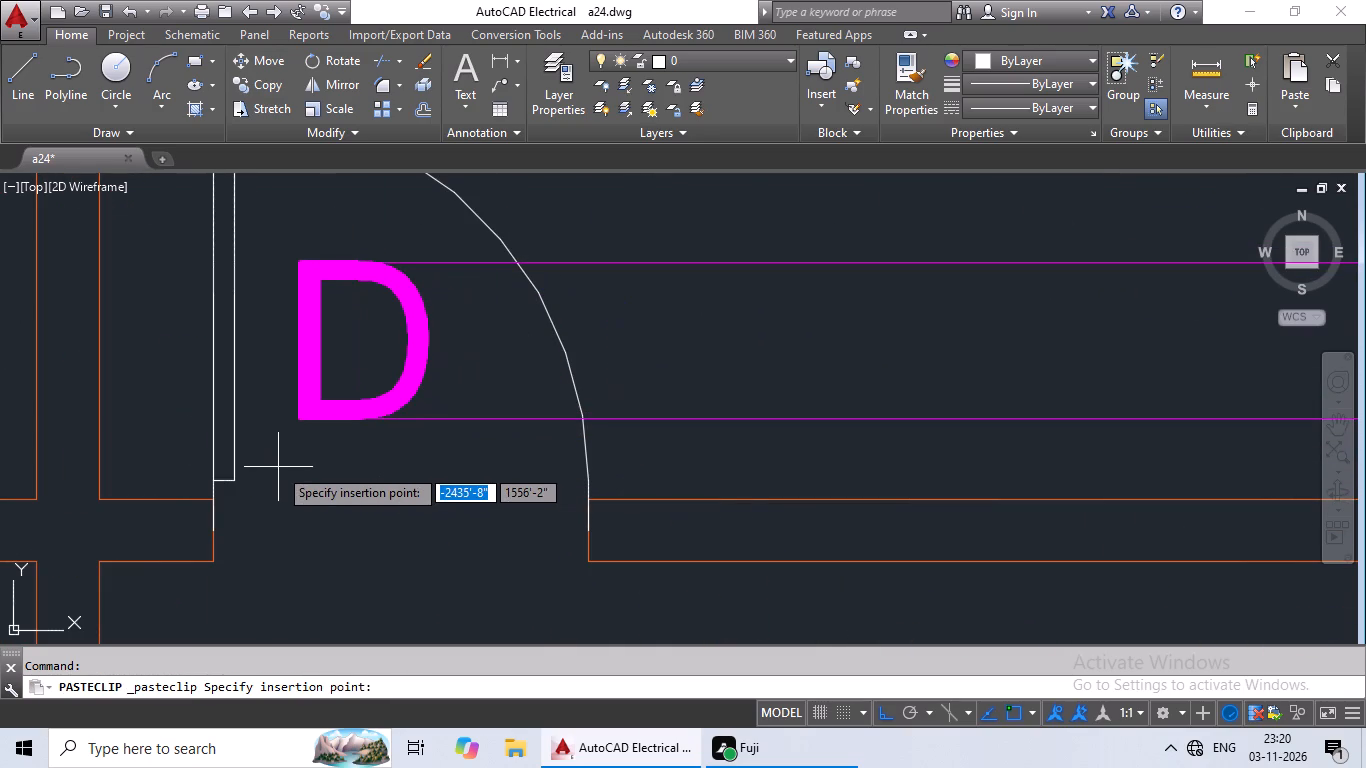
pyautogui.click(292, 470)
pyautogui.hotkey('ctrl', 'v')
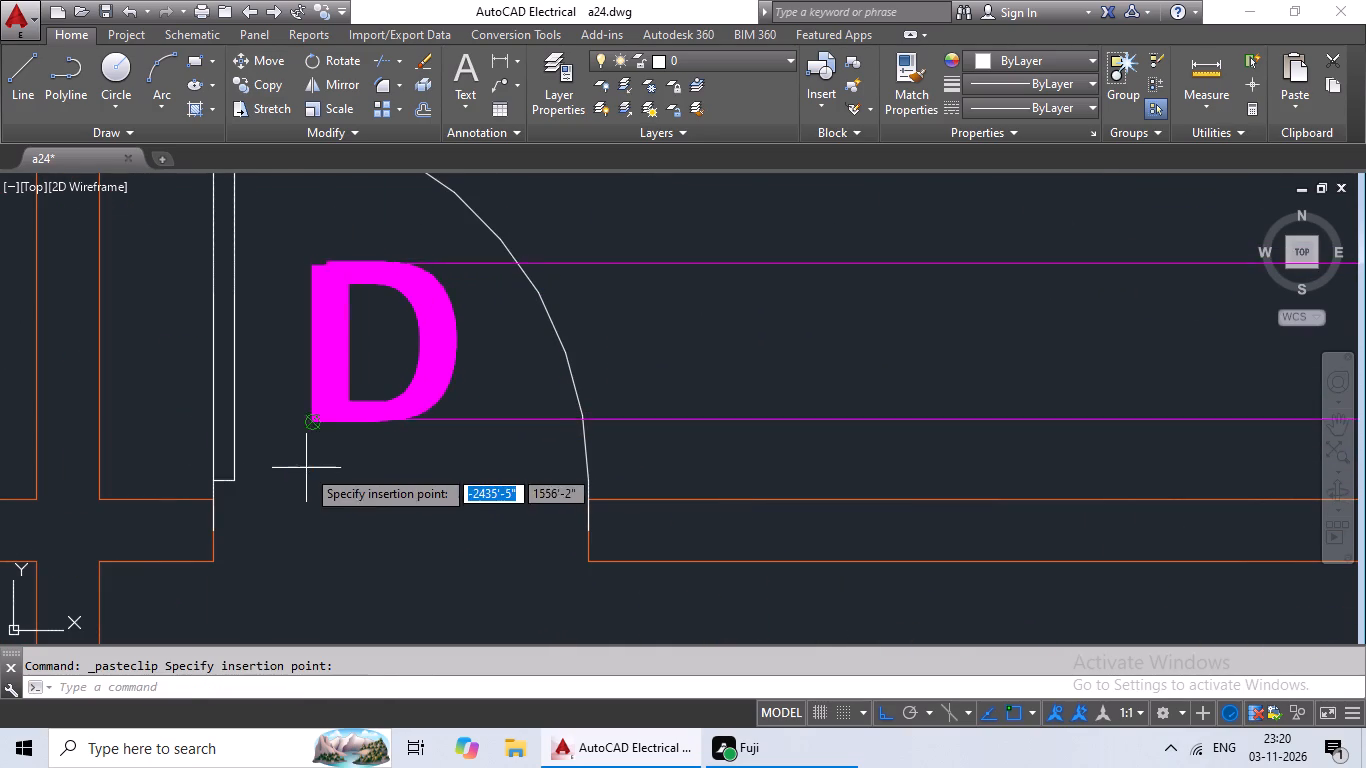
pyautogui.keyDown('ctrl'); pyautogui.scroll(-3, 326, 466); pyautogui.keyUp('ctrl')
pyautogui.click(165, 462)
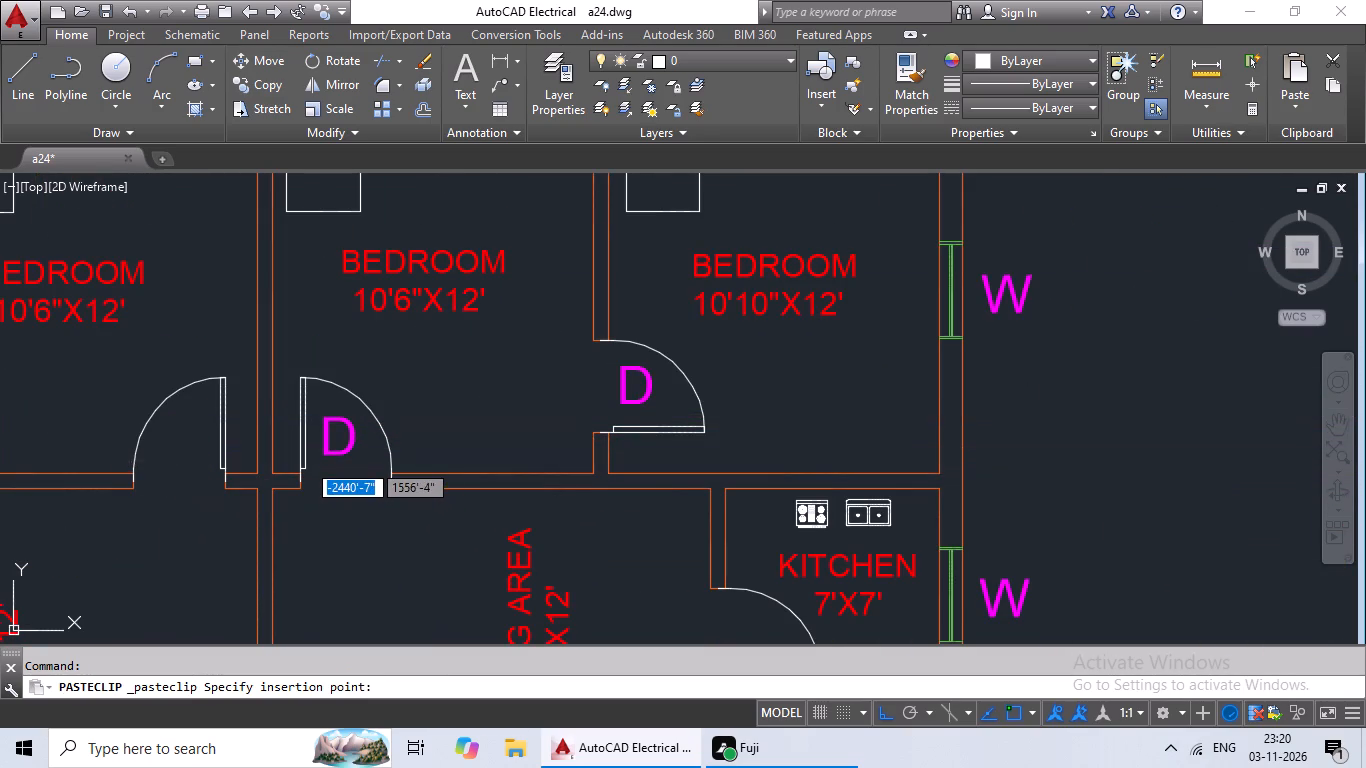
# Paste a magenta D in the door swings of the east kitchen and the east toilet.
pyautogui.hotkey('ctrl', 'v')
pyautogui.keyDown('ctrl'); pyautogui.scroll(-2, 508, 431); pyautogui.keyUp('ctrl')
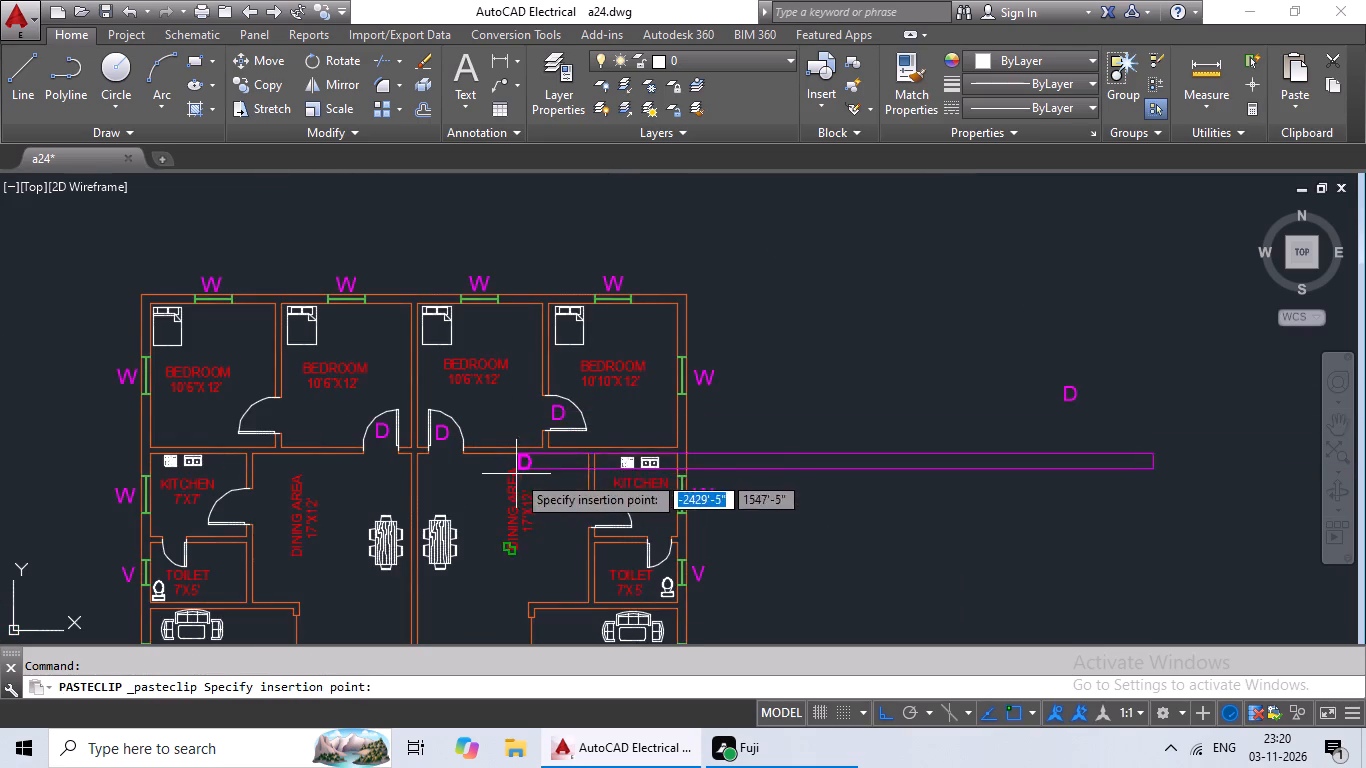
pyautogui.moveTo(575, 431); pyautogui.dragTo(620, 356, button='middle')
pyautogui.scroll(4, 630, 435)
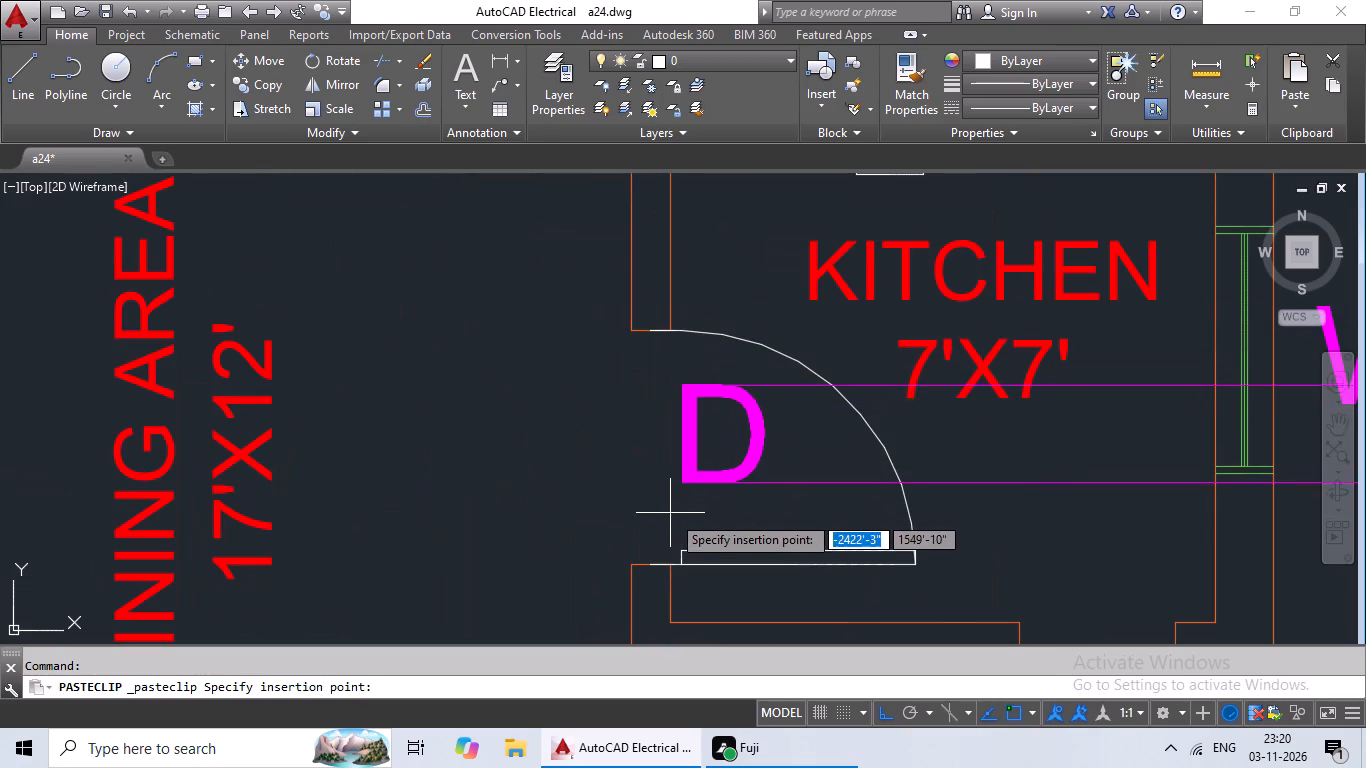
pyautogui.click(687, 522)
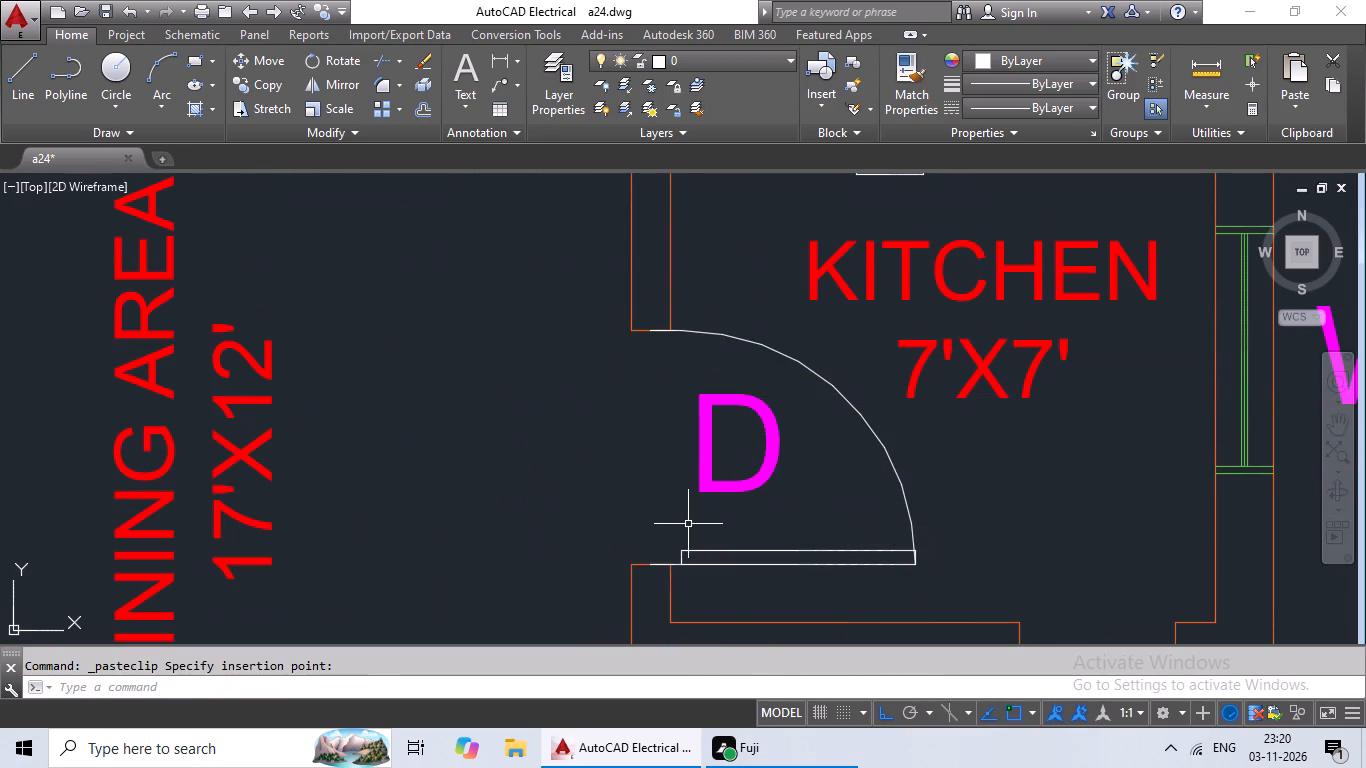
pyautogui.hotkey('ctrl', 'v')
pyautogui.hotkey('ctrl', 'c')
pyautogui.hotkey('ctrl', 'v')
pyautogui.keyDown('ctrl'); pyautogui.scroll(-4, 702, 510); pyautogui.keyUp('ctrl')
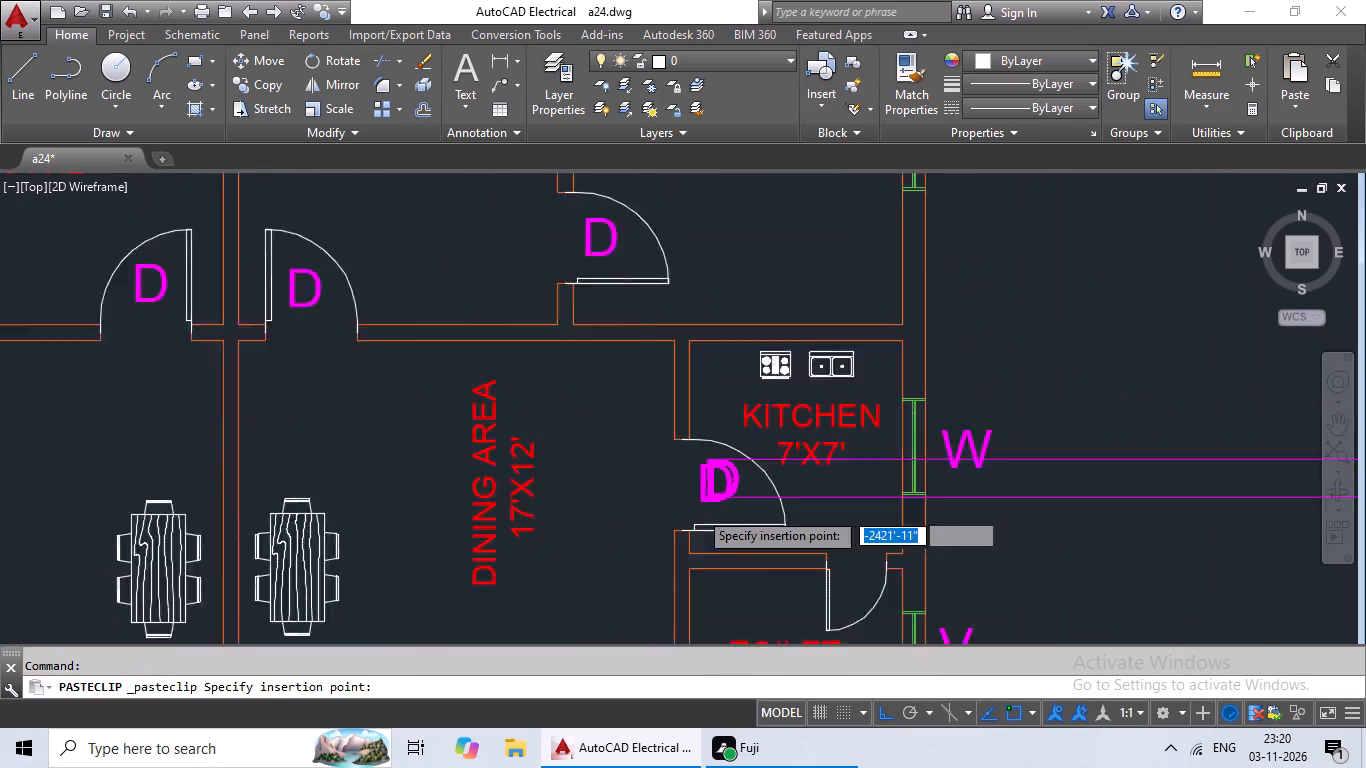
pyautogui.moveTo(647, 525); pyautogui.dragTo(667, 386, button='middle')
pyautogui.scroll(4, 801, 386)
pyautogui.moveTo(796, 548); pyautogui.dragTo(705, 358, button='middle')
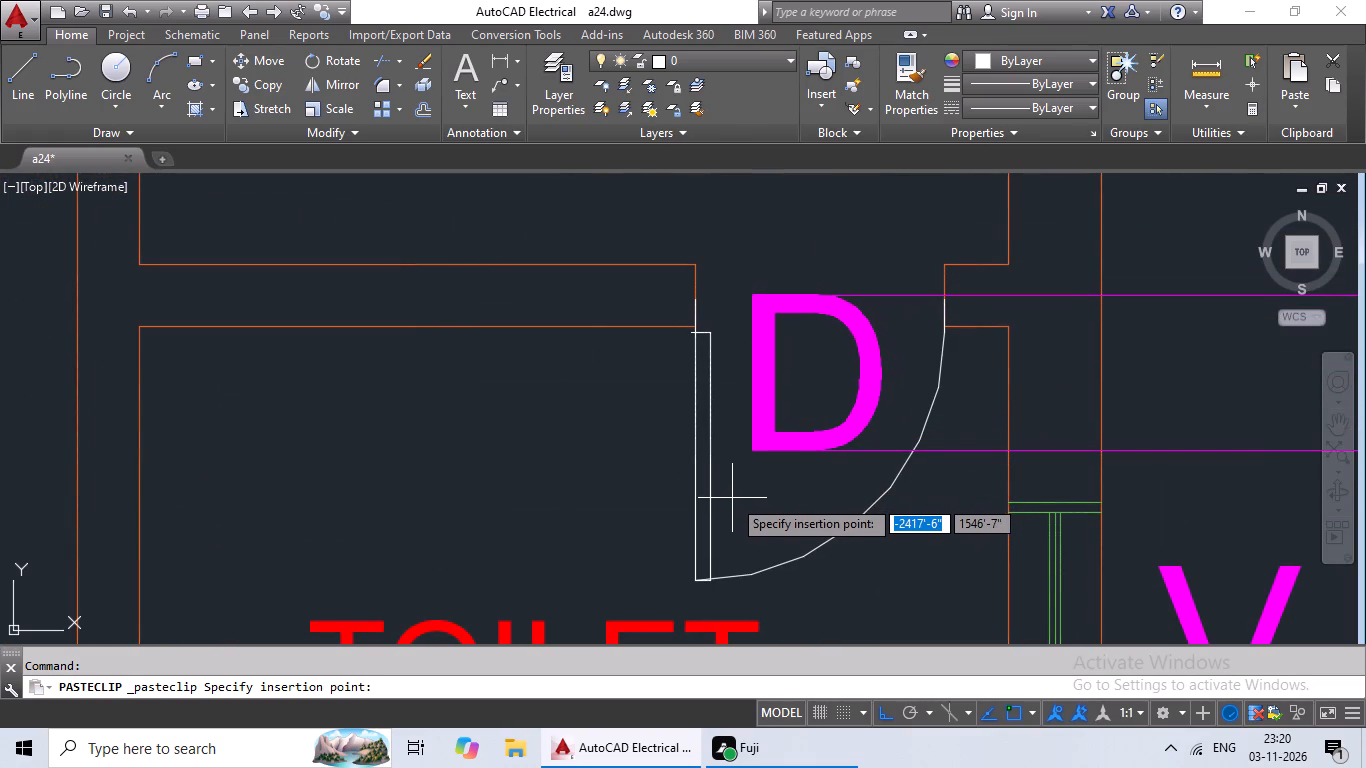
pyautogui.click(730, 499)
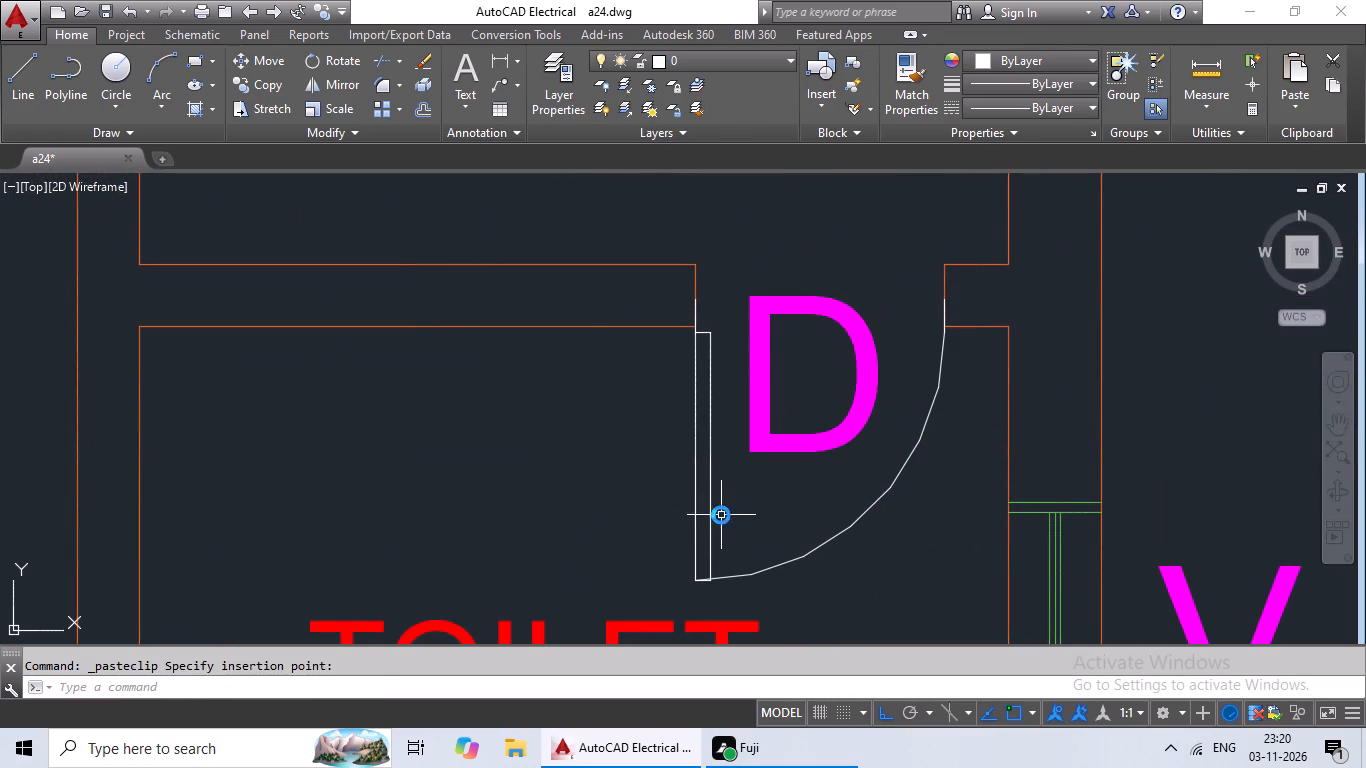
# Paste a magenta D in the door swings of the west toilet and the west kitchen.
pyautogui.hotkey('ctrl', 'v')
pyautogui.scroll(-3, 724, 511)
pyautogui.moveTo(659, 555); pyautogui.dragTo(725, 375, button='middle')
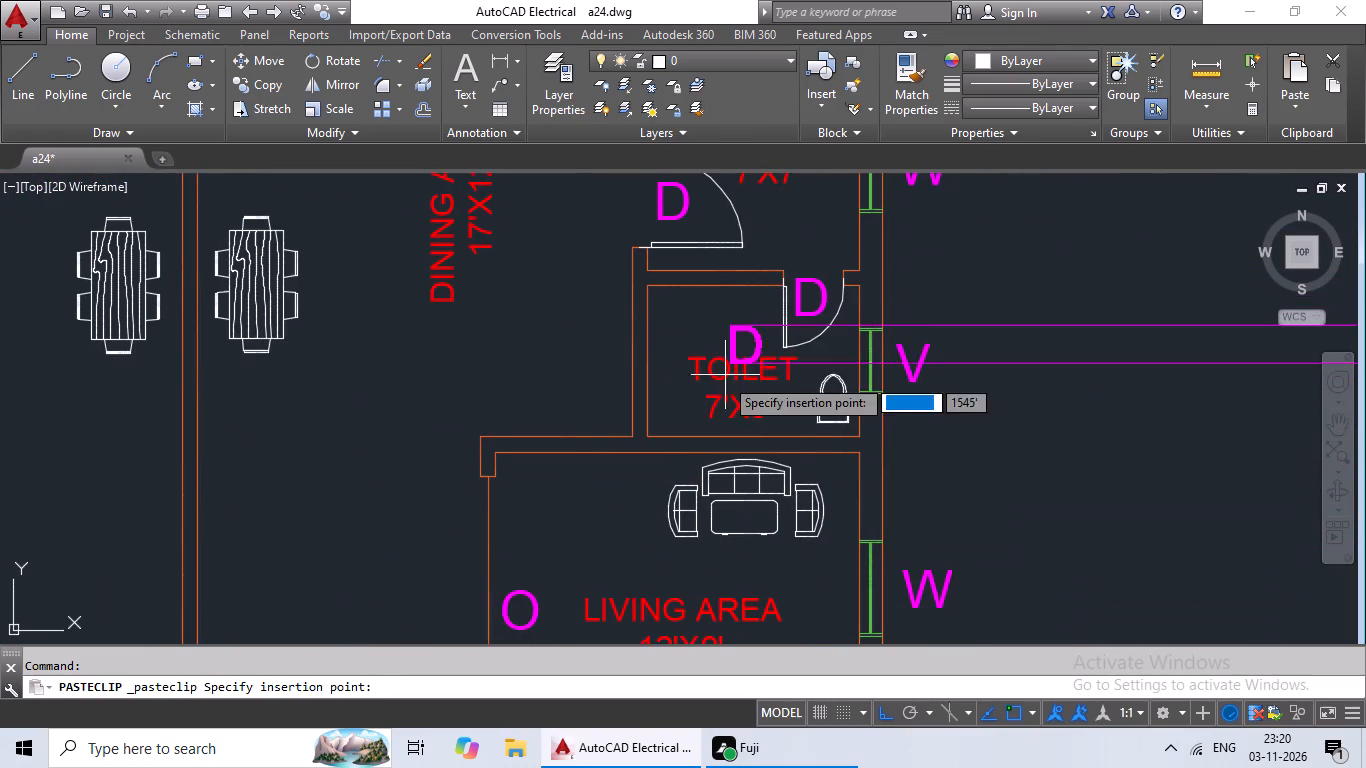
pyautogui.scroll(-3, 500, 347)
pyautogui.moveTo(505, 309); pyautogui.dragTo(509, 368, button='middle')
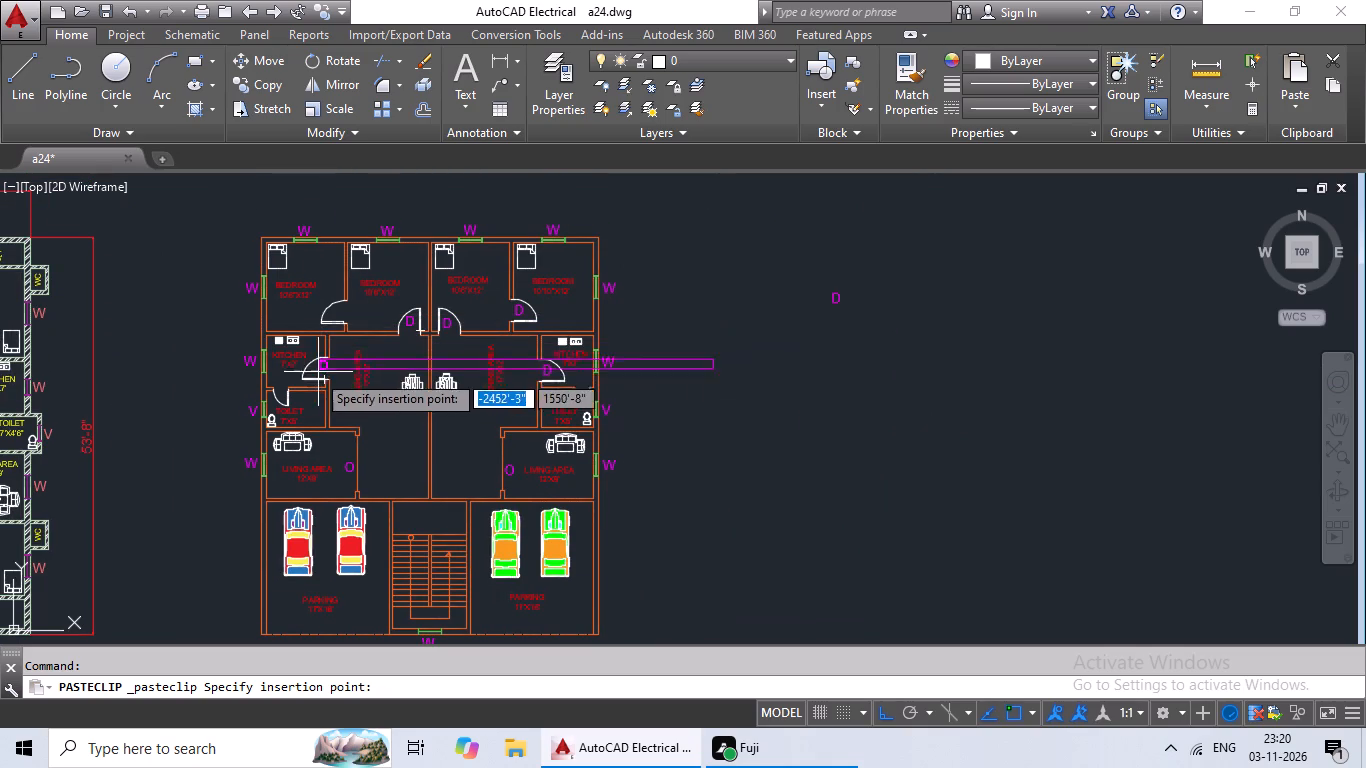
pyautogui.scroll(4, 297, 386)
pyautogui.scroll(2, 173, 436)
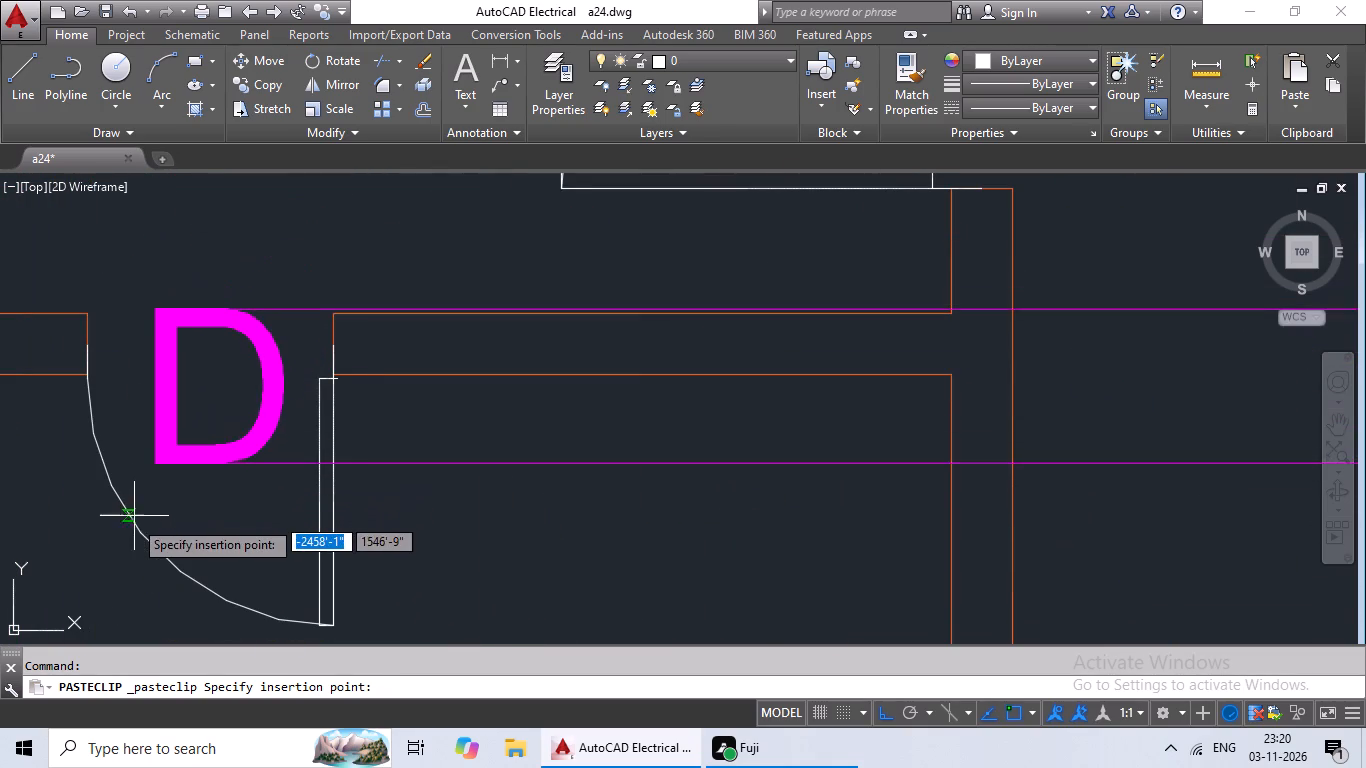
pyautogui.click(126, 533)
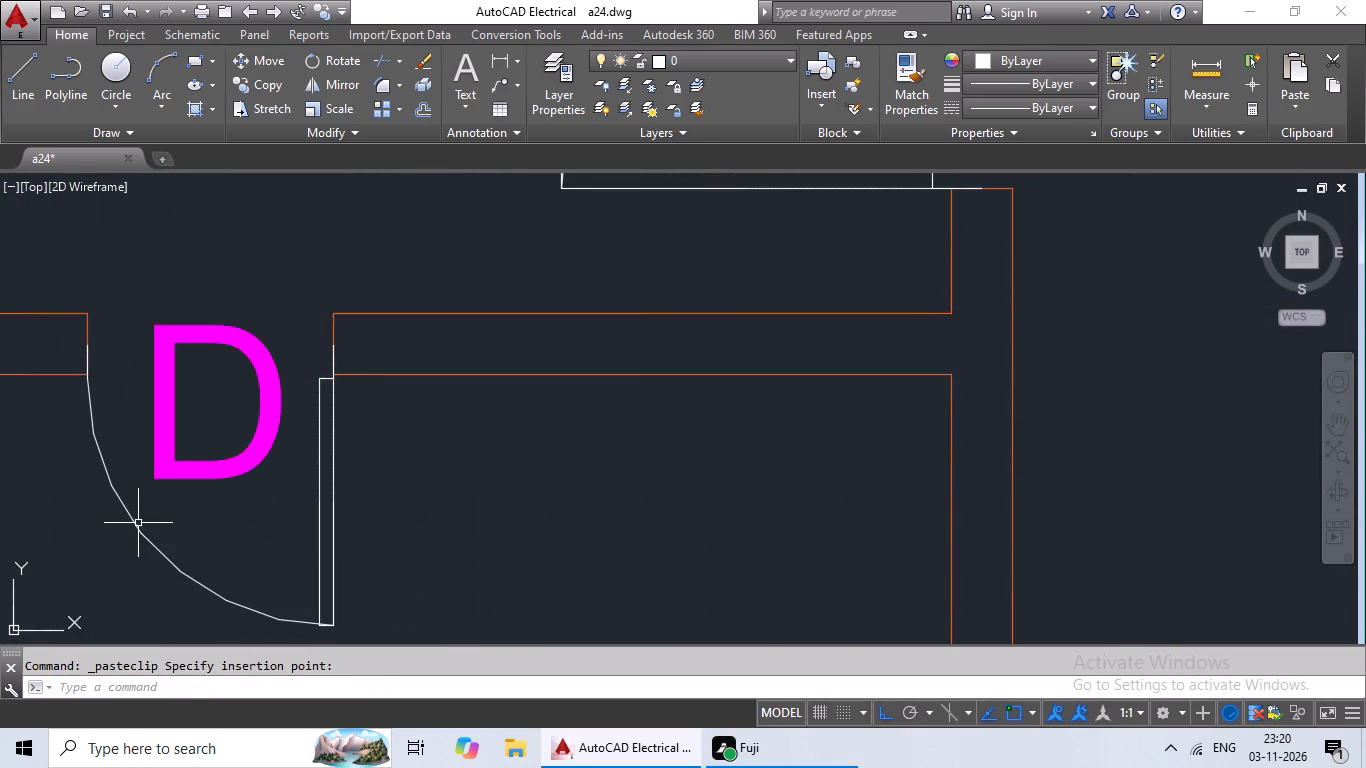
pyautogui.hotkey('ctrl', 'v')
pyautogui.keyDown('ctrl'); pyautogui.scroll(-4, 216, 525); pyautogui.keyUp('ctrl')
pyautogui.scroll(3, 307, 483)
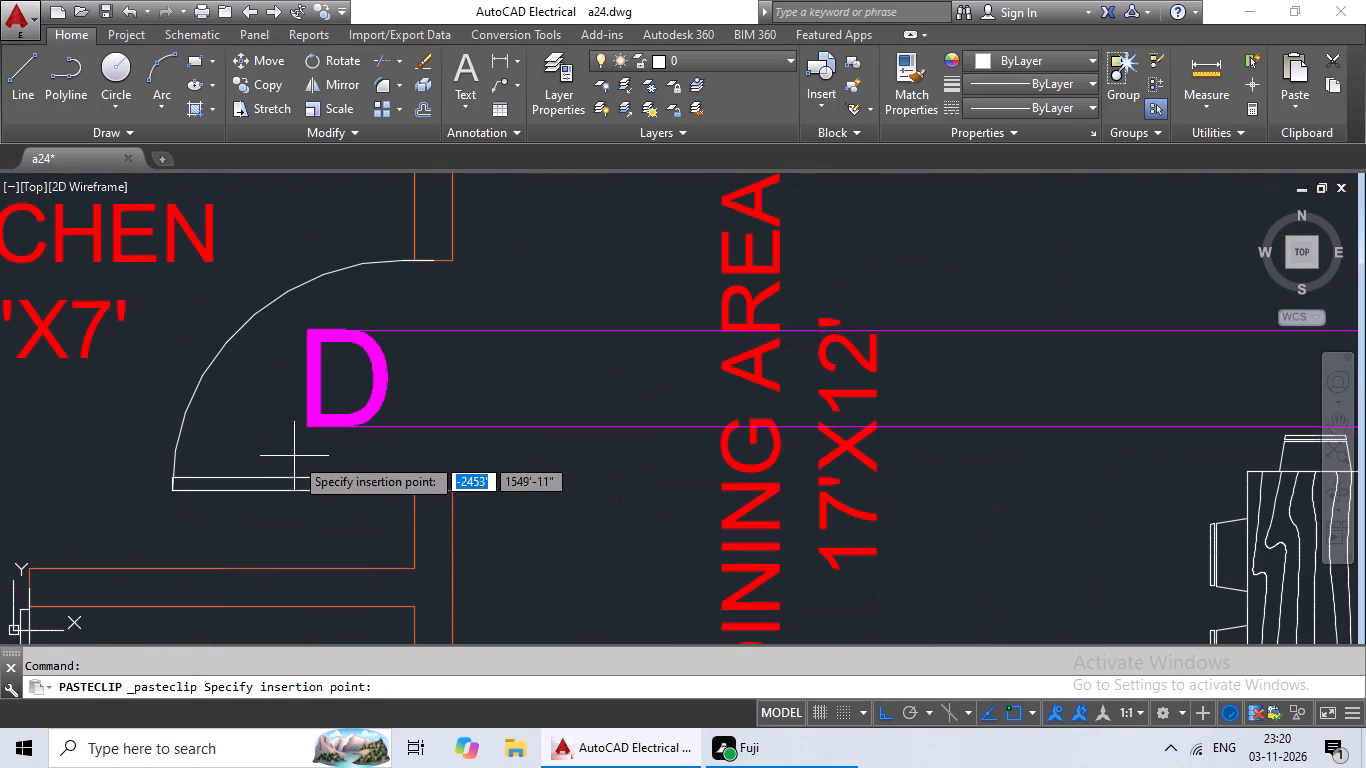
pyautogui.click(284, 454)
# Paste a magenta D in the door swing of the westernmost bedroom.
pyautogui.hotkey('ctrl', 'v')
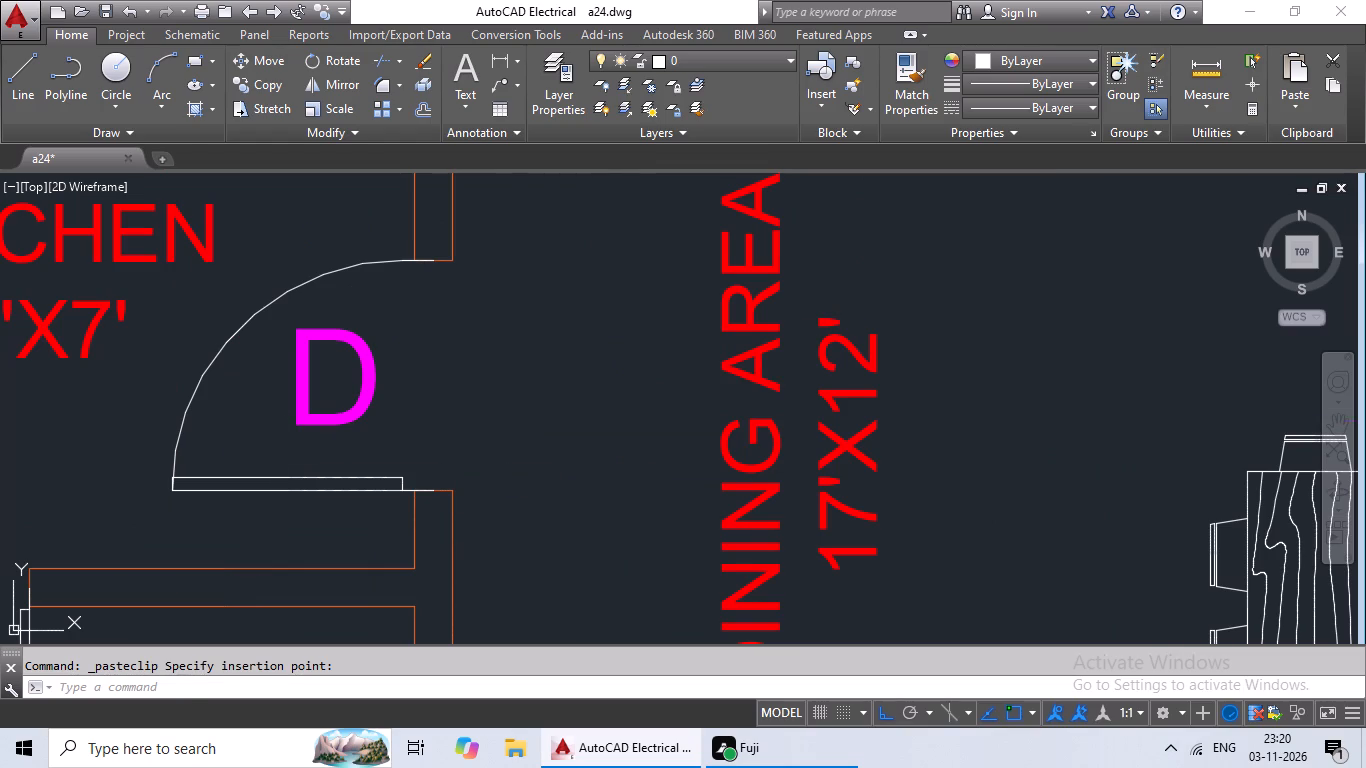
pyautogui.keyDown('ctrl'); pyautogui.scroll(-3, 394, 429); pyautogui.keyUp('ctrl')
pyautogui.scroll(3, 469, 282)
pyautogui.moveTo(357, 320); pyautogui.dragTo(305, 494, button='middle')
pyautogui.click(209, 484)
# Delete the spare magenta D in the empty area east of the furnished plan.
pyautogui.scroll(-4, 460, 465)
pyautogui.moveTo(473, 474); pyautogui.dragTo(492, 440, button='middle')
pyautogui.moveTo(504, 414); pyautogui.dragTo(549, 302, button='middle')
pyautogui.scroll(-1, 580, 421)
pyautogui.moveTo(596, 434); pyautogui.dragTo(432, 383, button='middle')
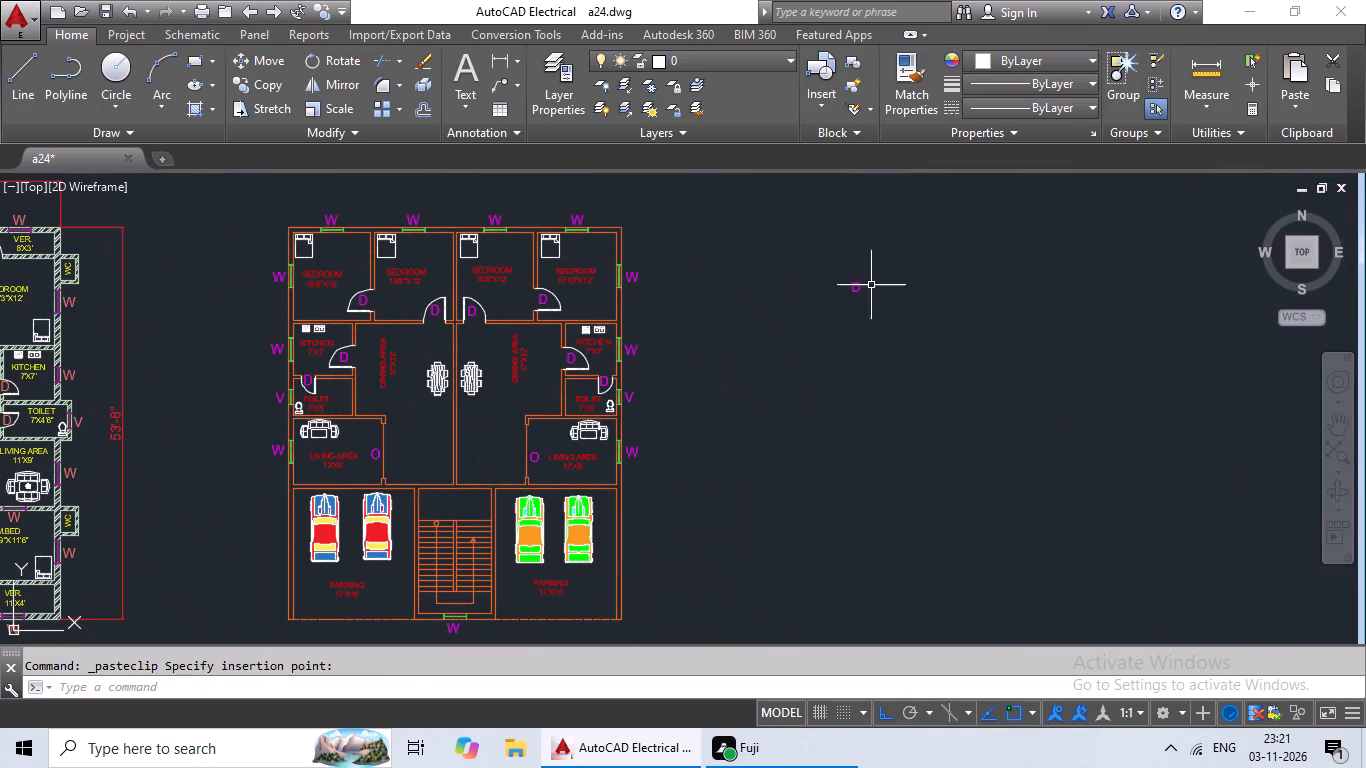
pyautogui.moveTo(926, 241); pyautogui.dragTo(878, 402)
pyautogui.press('Delete')
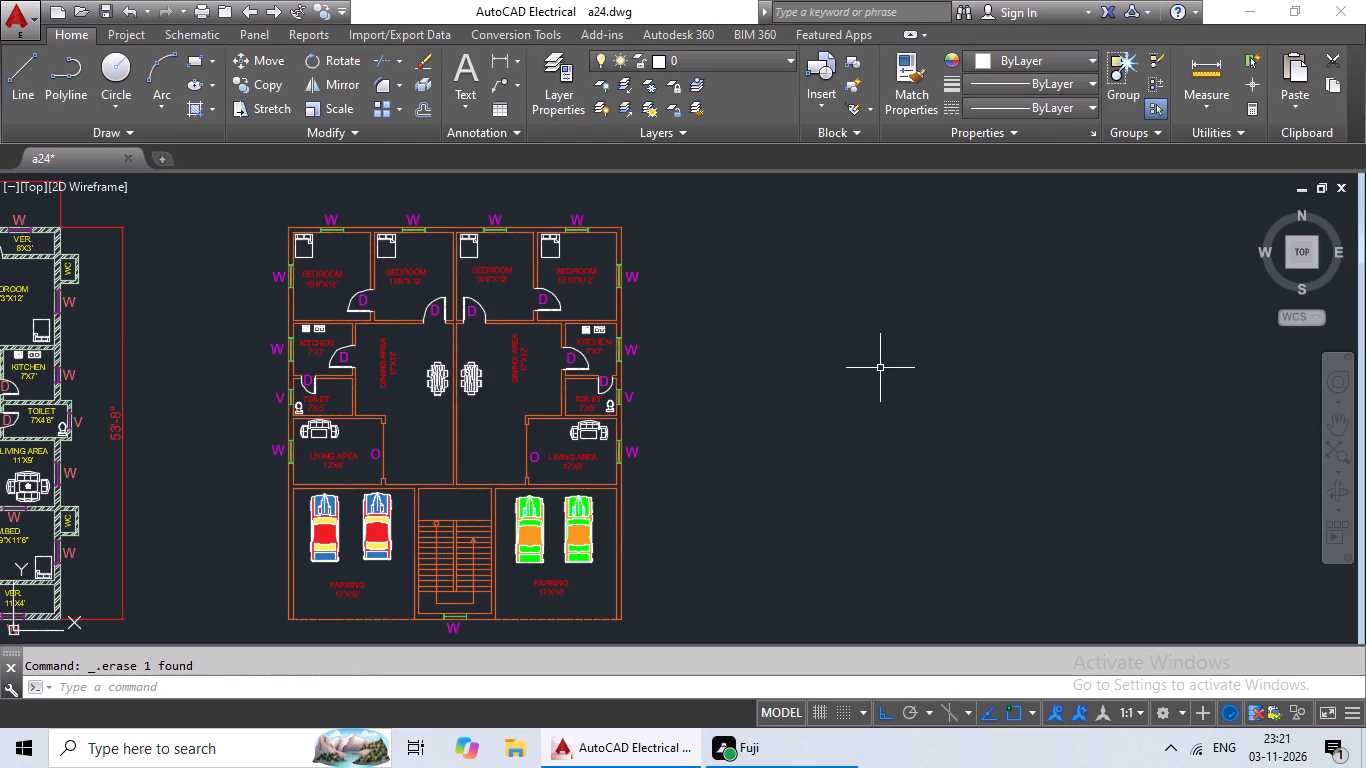
# Hatch the northwest corner wall and the wall between the two west bedrooms with the ANSI32 pattern in white.
pyautogui.click(196, 105)
pyautogui.scroll(2, 490, 240)
pyautogui.scroll(-1, 608, 219)
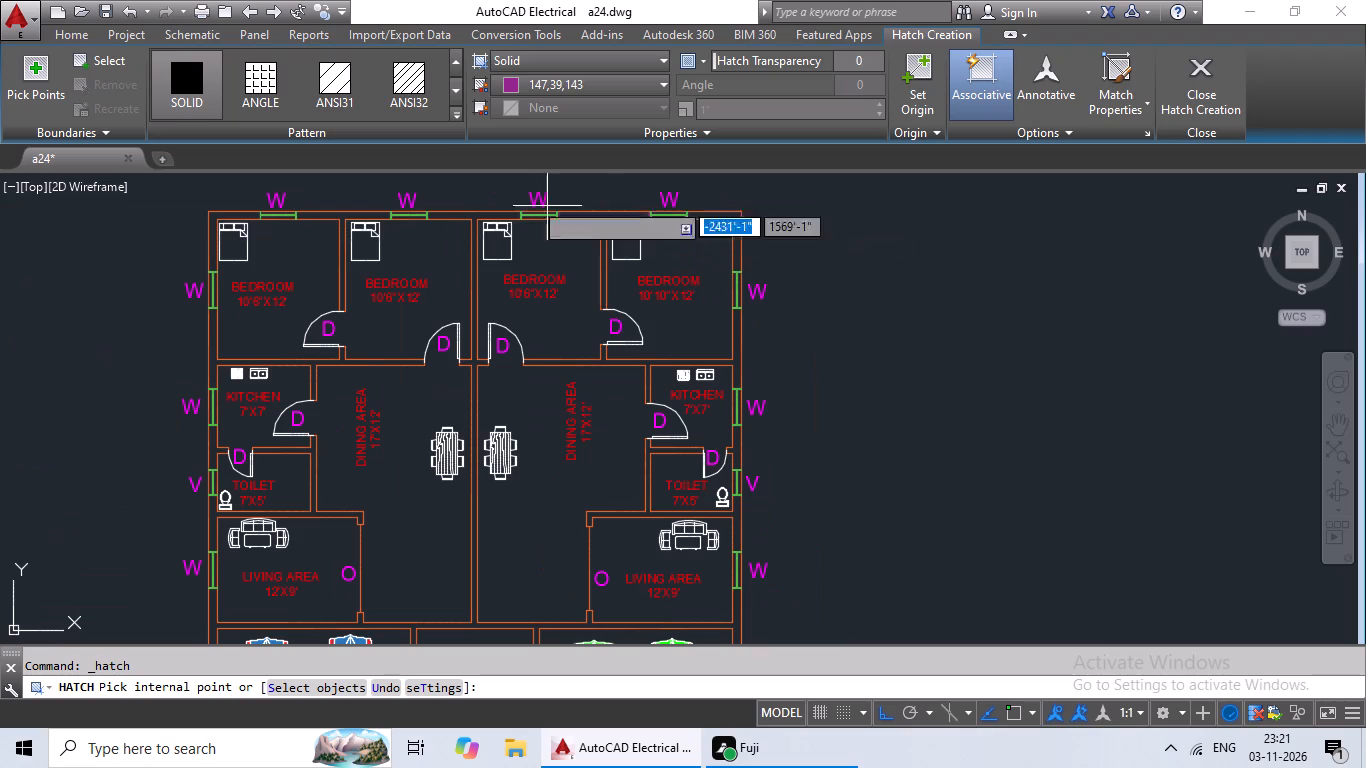
pyautogui.click(410, 77)
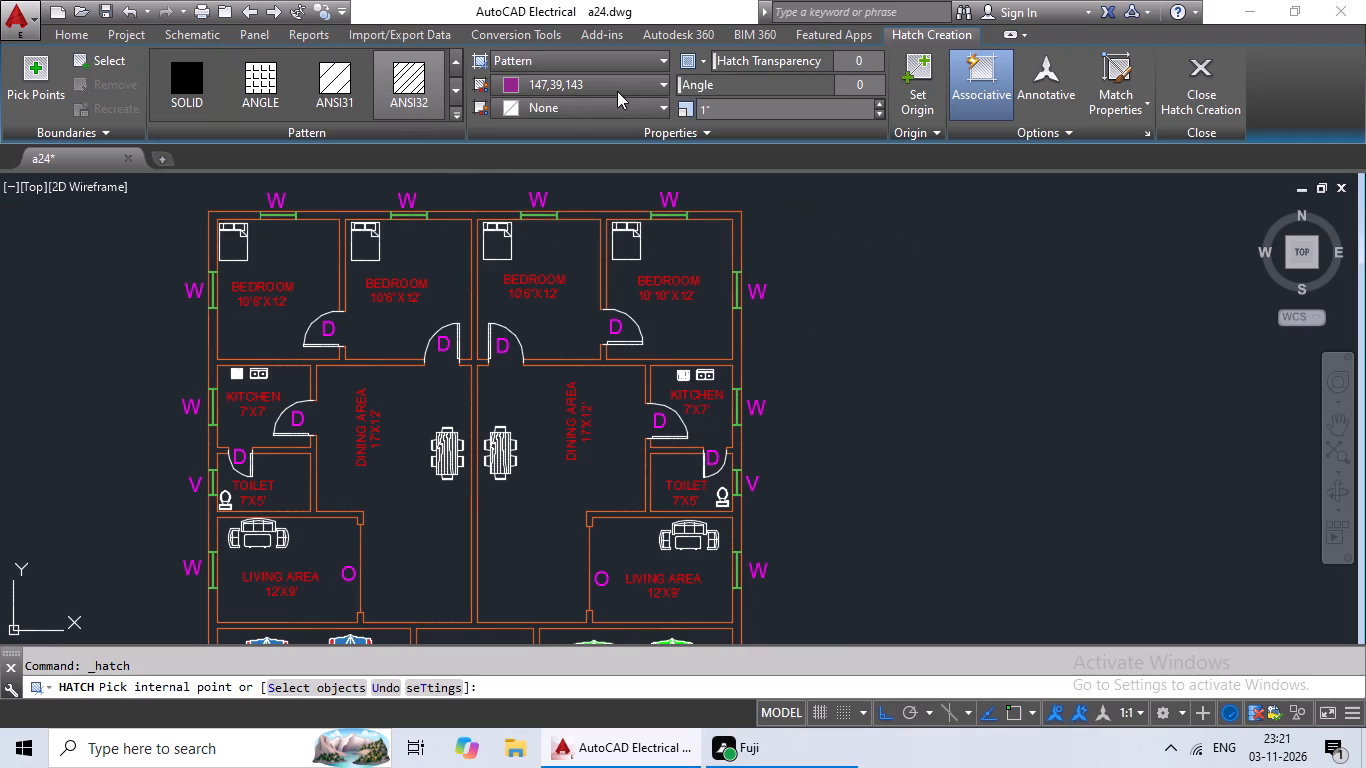
pyautogui.click(618, 90)
pyautogui.click(508, 123)
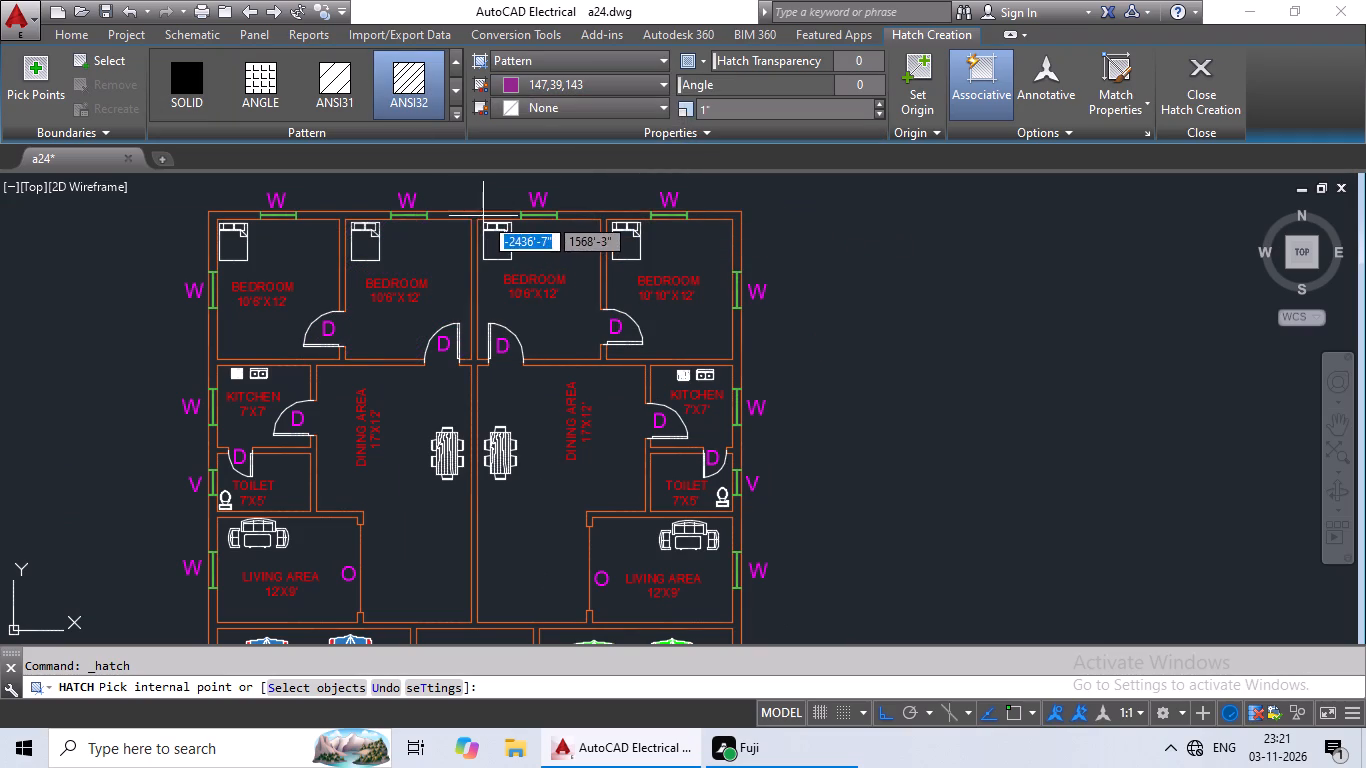
pyautogui.click(544, 84)
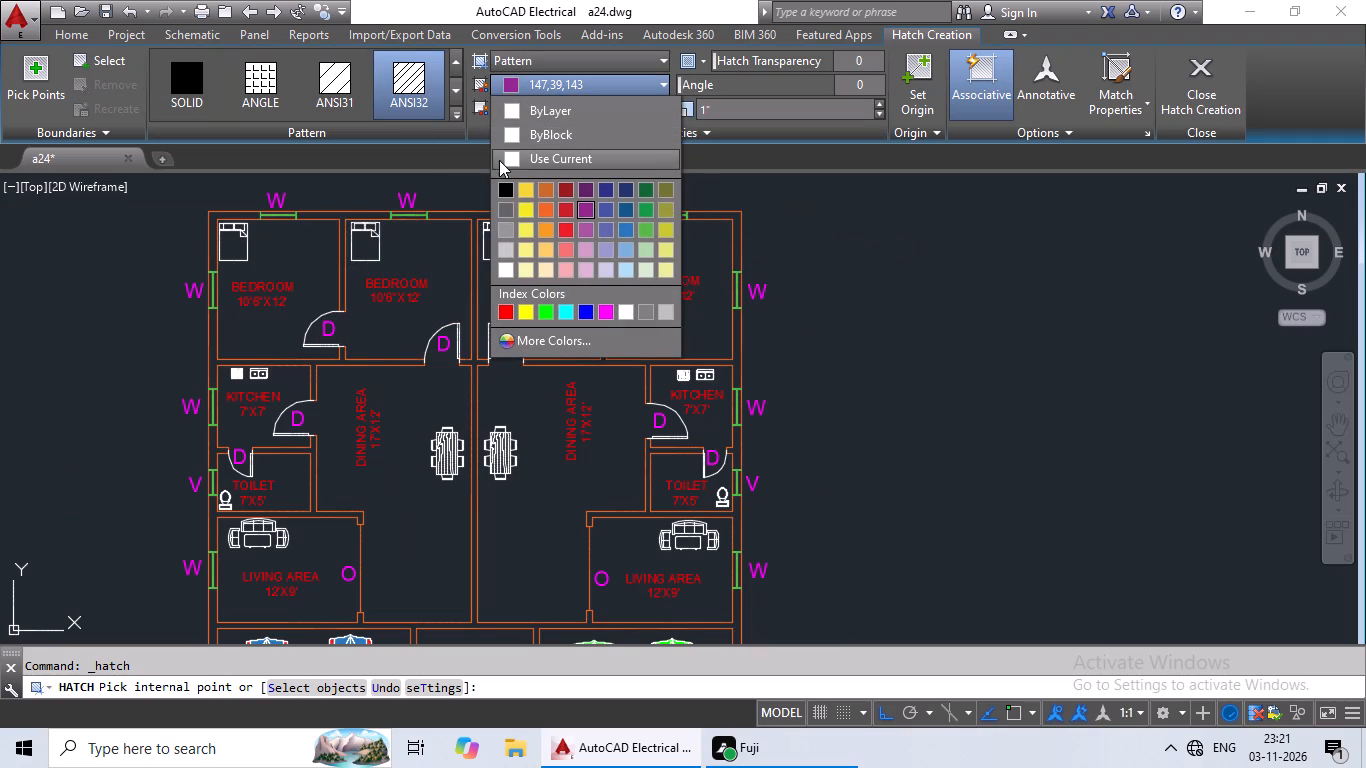
pyautogui.click(627, 311)
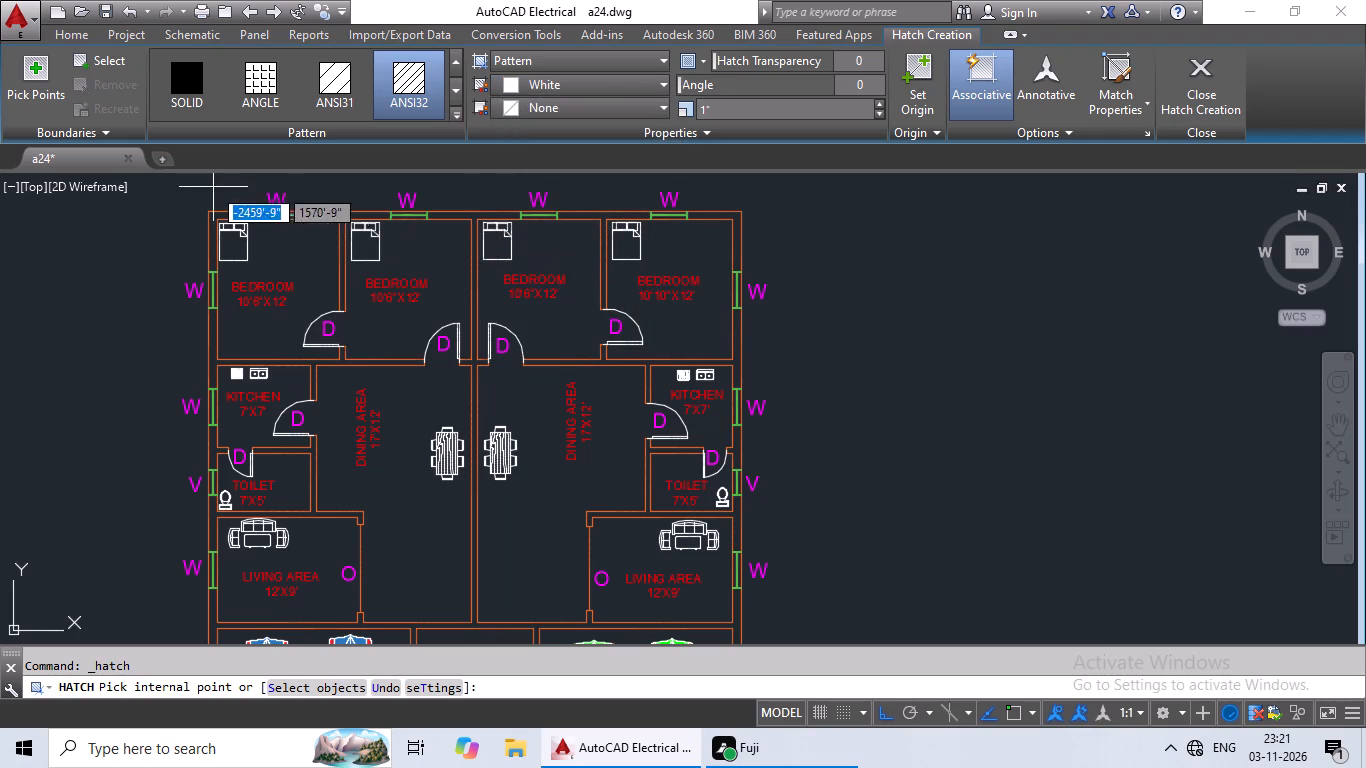
pyautogui.scroll(2, 225, 222)
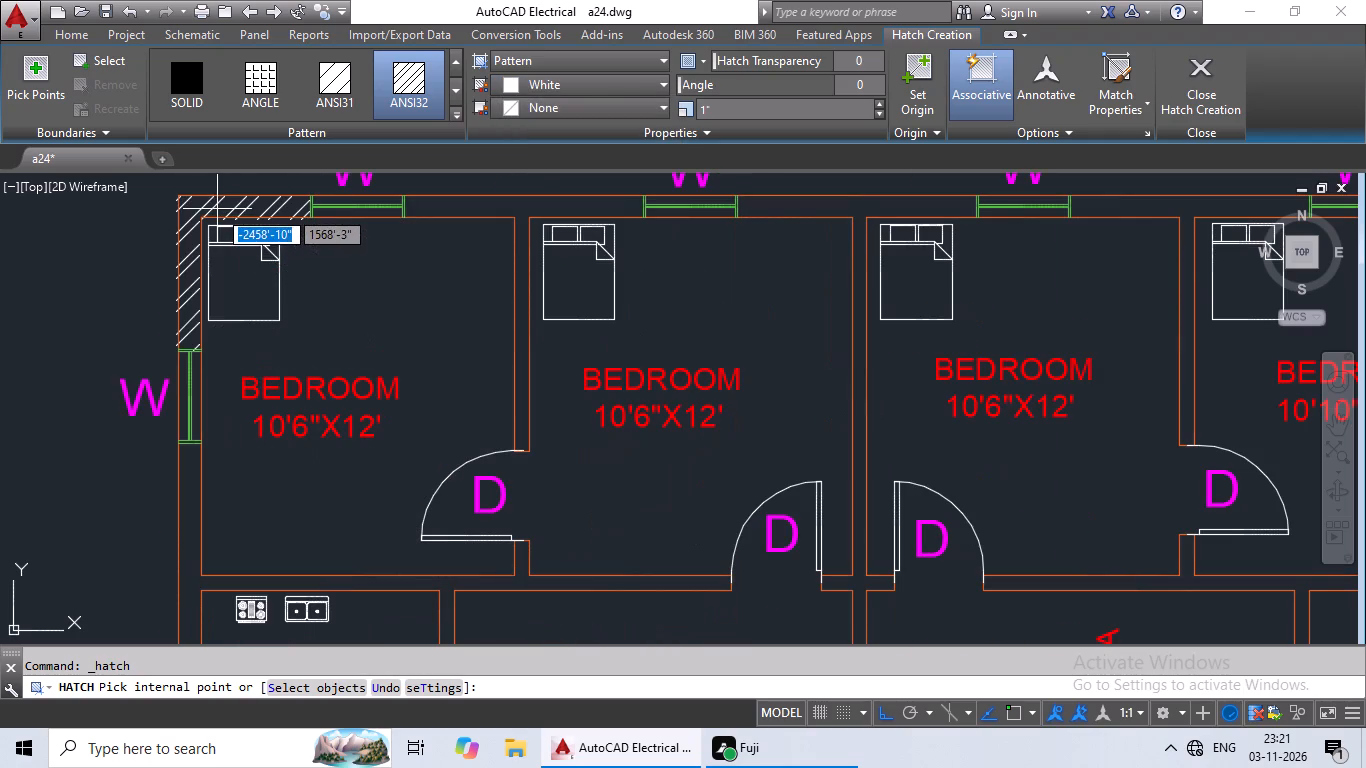
pyautogui.click(217, 209)
pyautogui.click(473, 209)
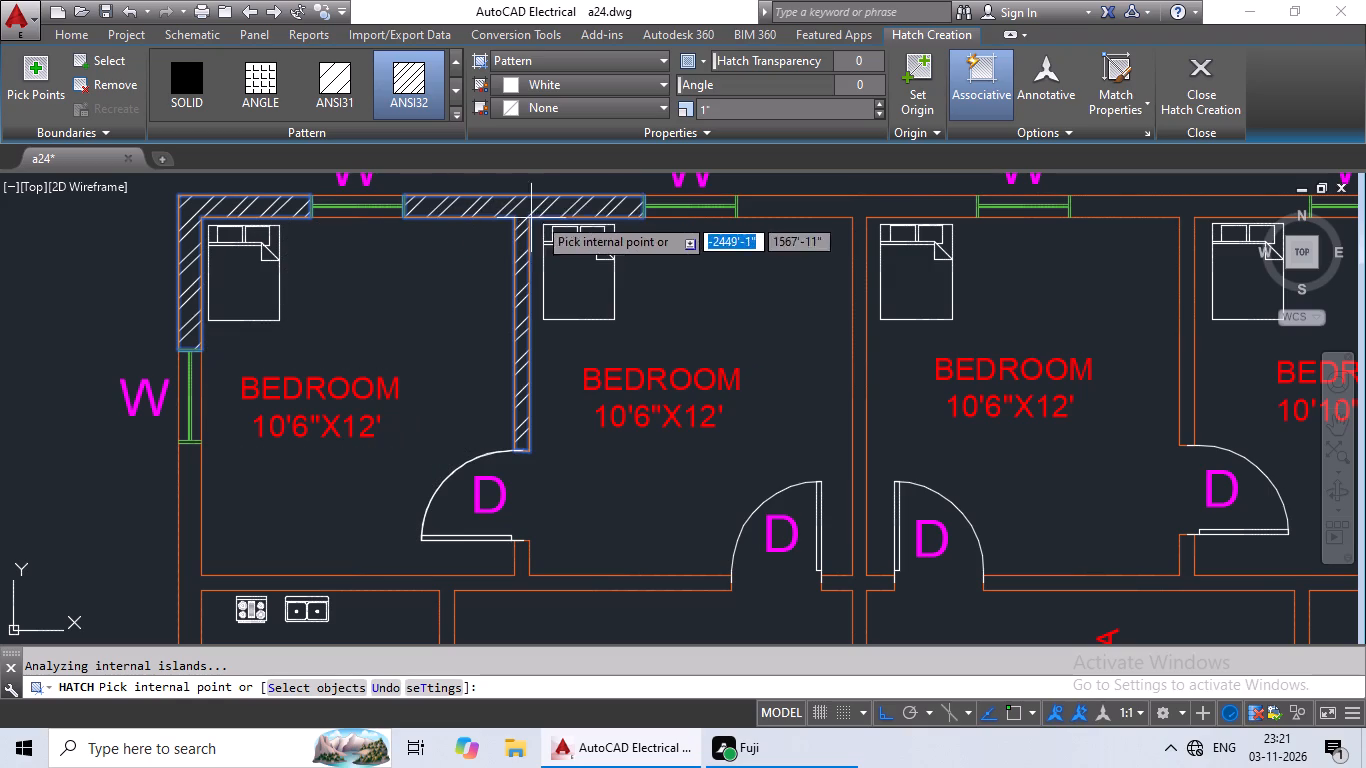
# Add the wall between the two east bedrooms and the northeast corner wall to the white ANSI32 hatch.
pyautogui.scroll(-1, 805, 207)
pyautogui.moveTo(806, 207); pyautogui.dragTo(612, 282, button='middle')
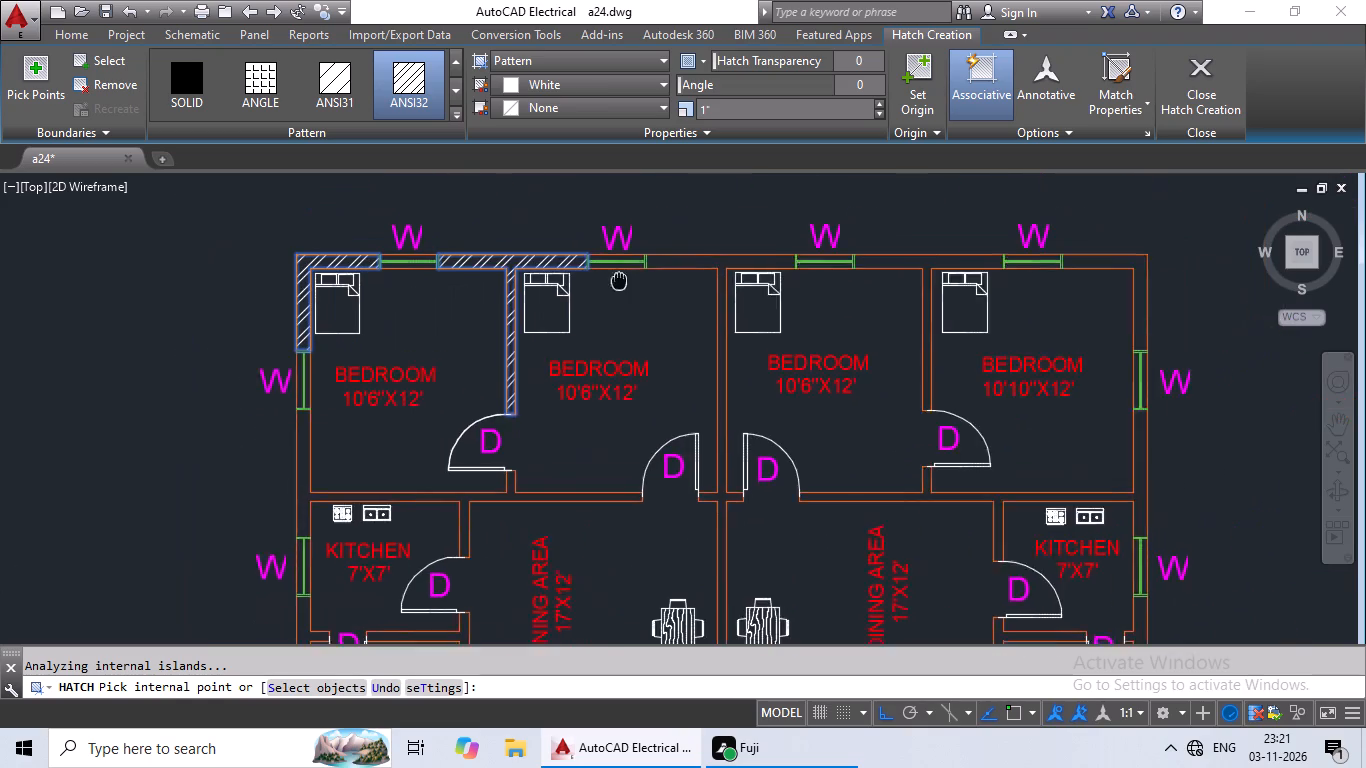
pyautogui.moveTo(612, 282); pyautogui.dragTo(609, 282, button='middle')
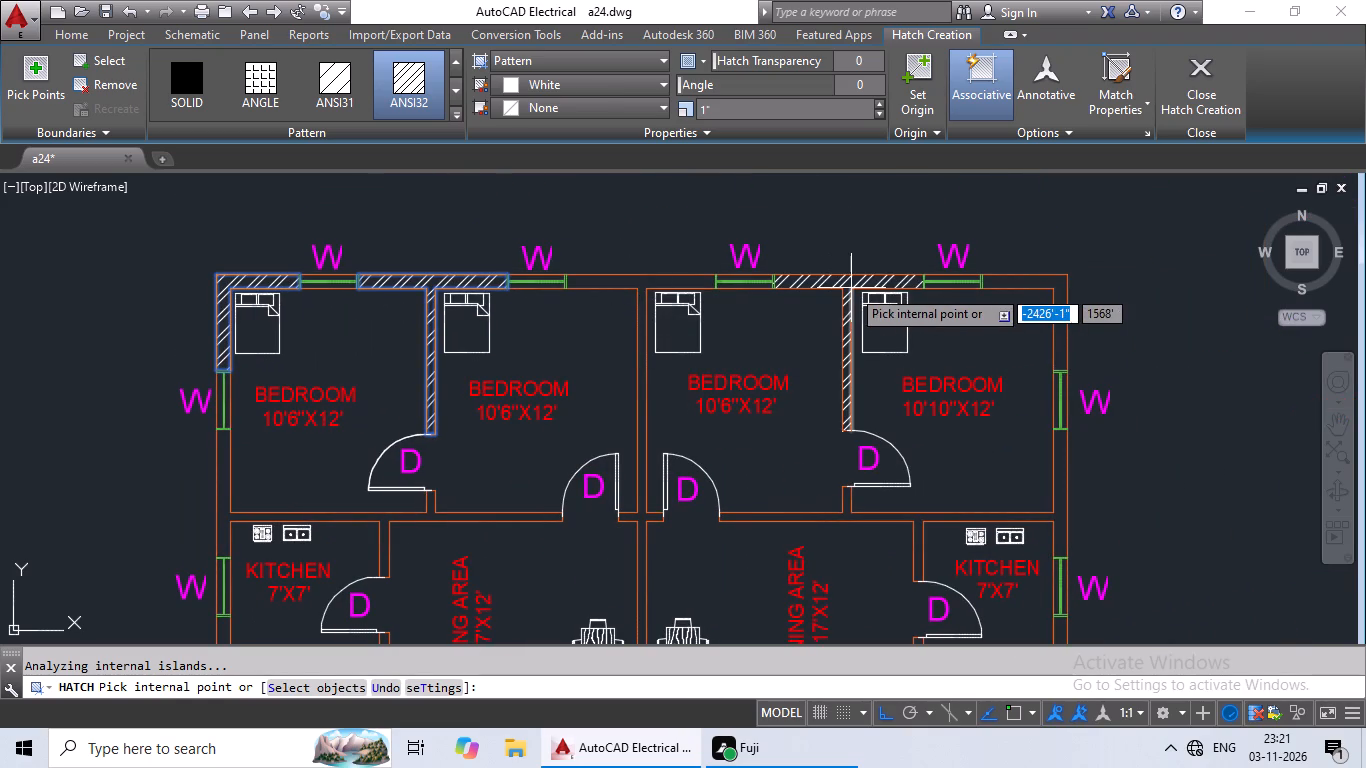
pyautogui.click(851, 288)
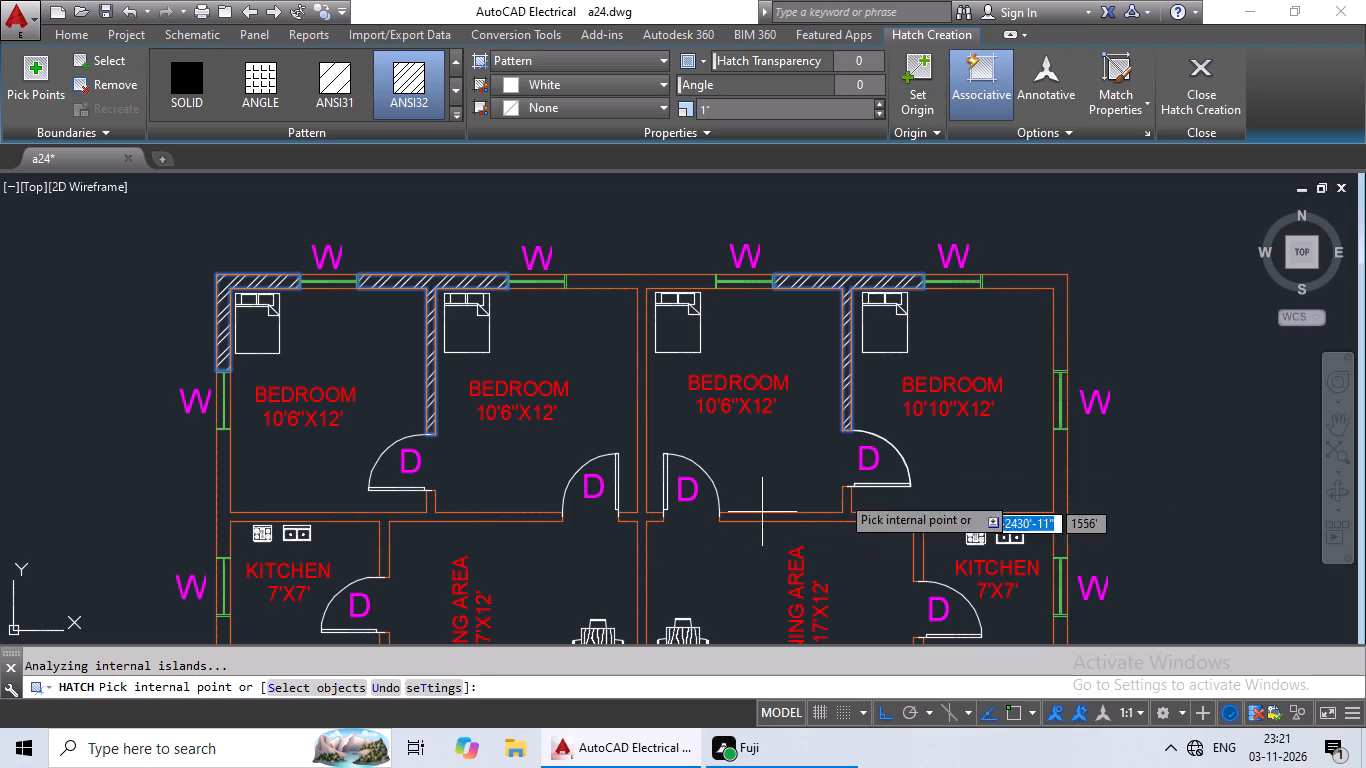
pyautogui.click(1067, 282)
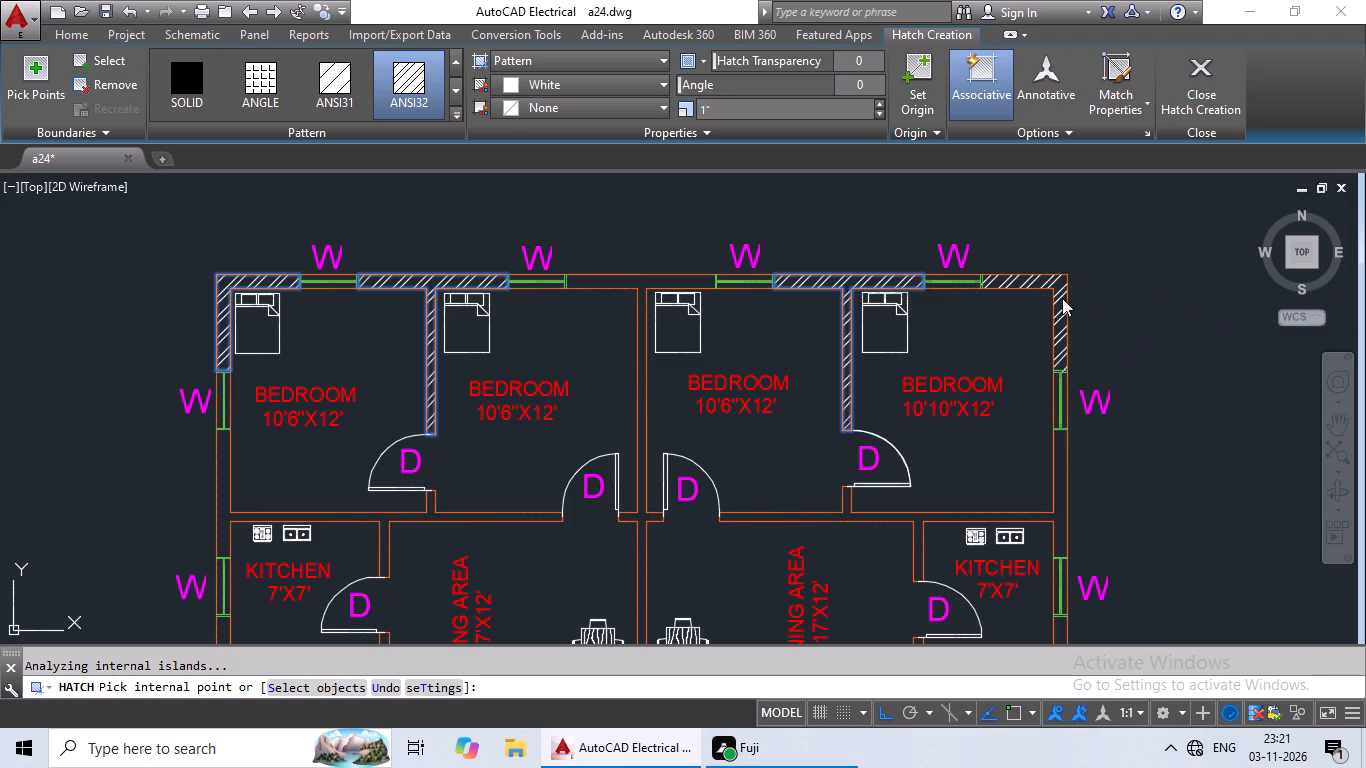
pyautogui.click(822, 277)
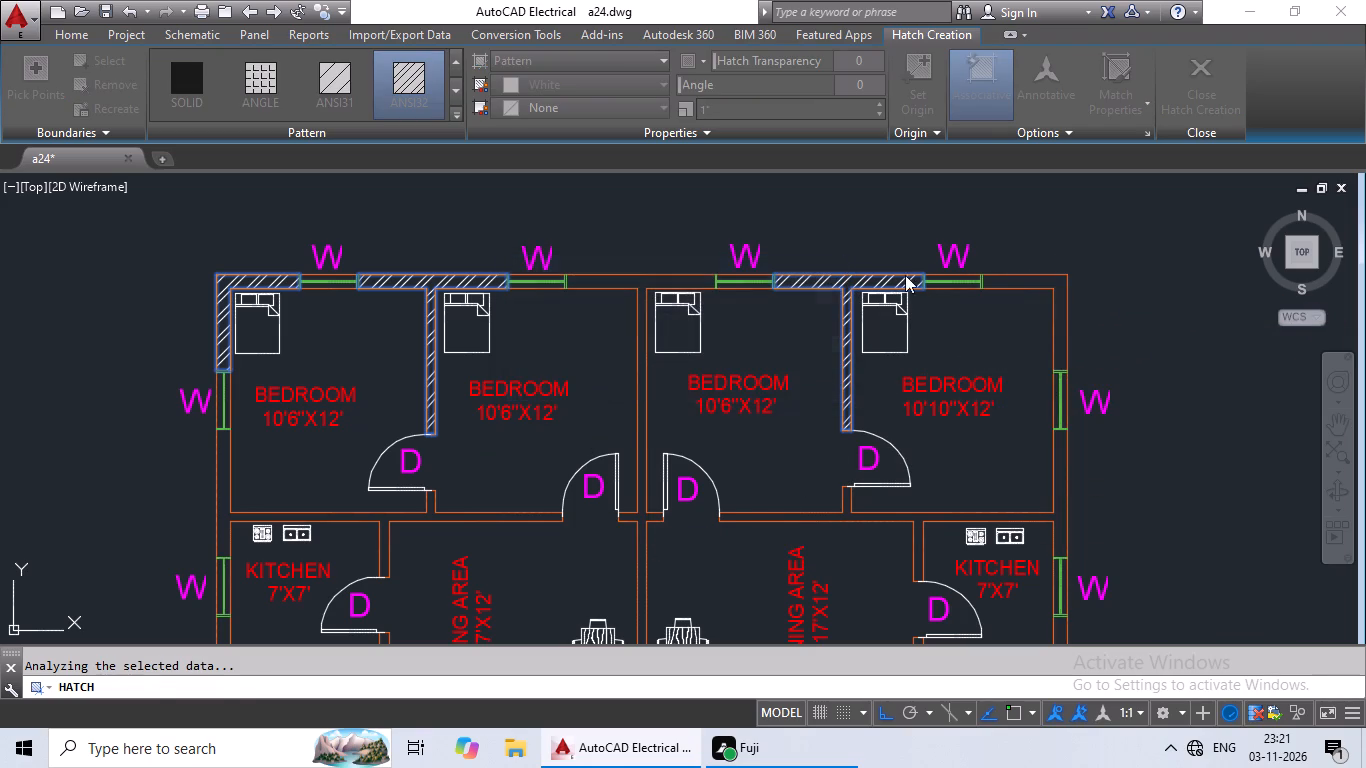
pyautogui.click(1047, 285)
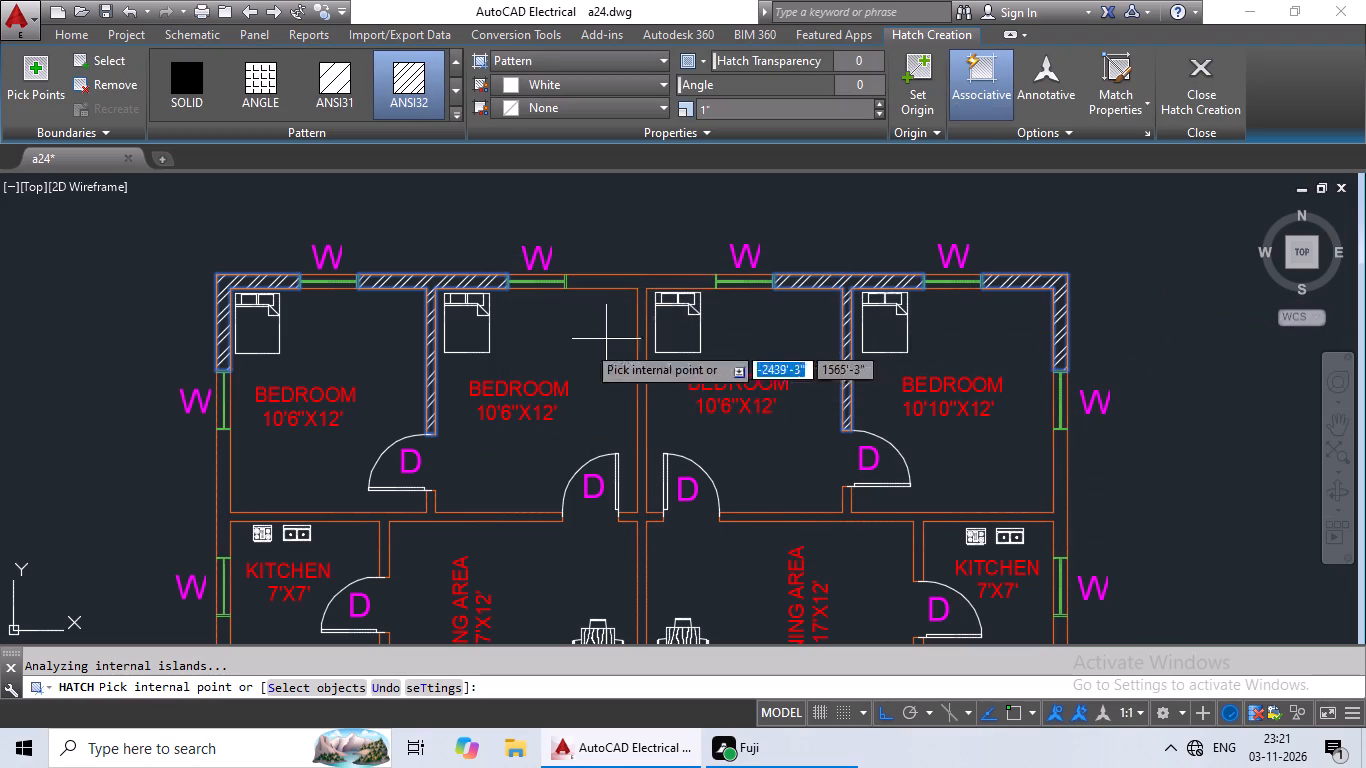
# Hatch the walls separating the bedrooms from the kitchens and dining areas on both sides, with their adjoining outer walls.
pyautogui.click(231, 521)
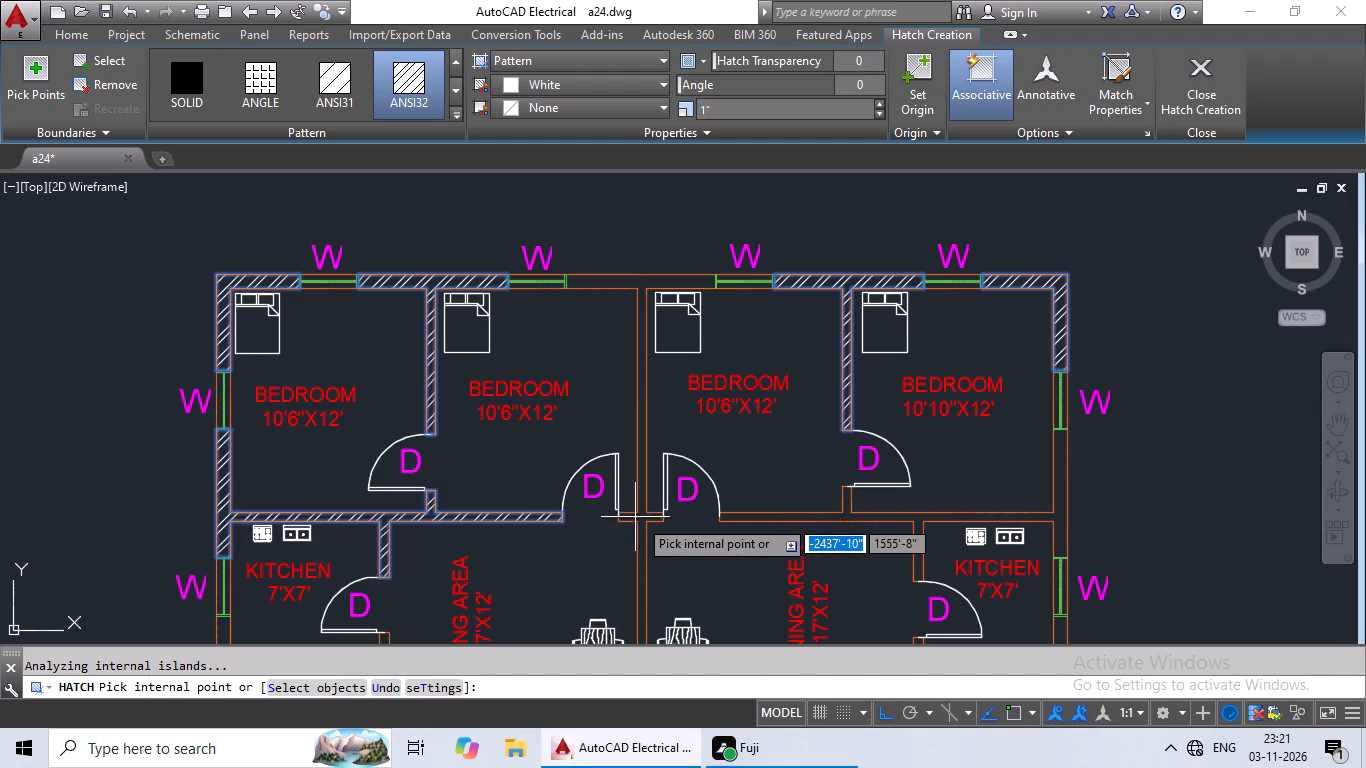
pyautogui.moveTo(631, 513); pyautogui.dragTo(616, 422, button='middle')
pyautogui.scroll(-1, 613, 427)
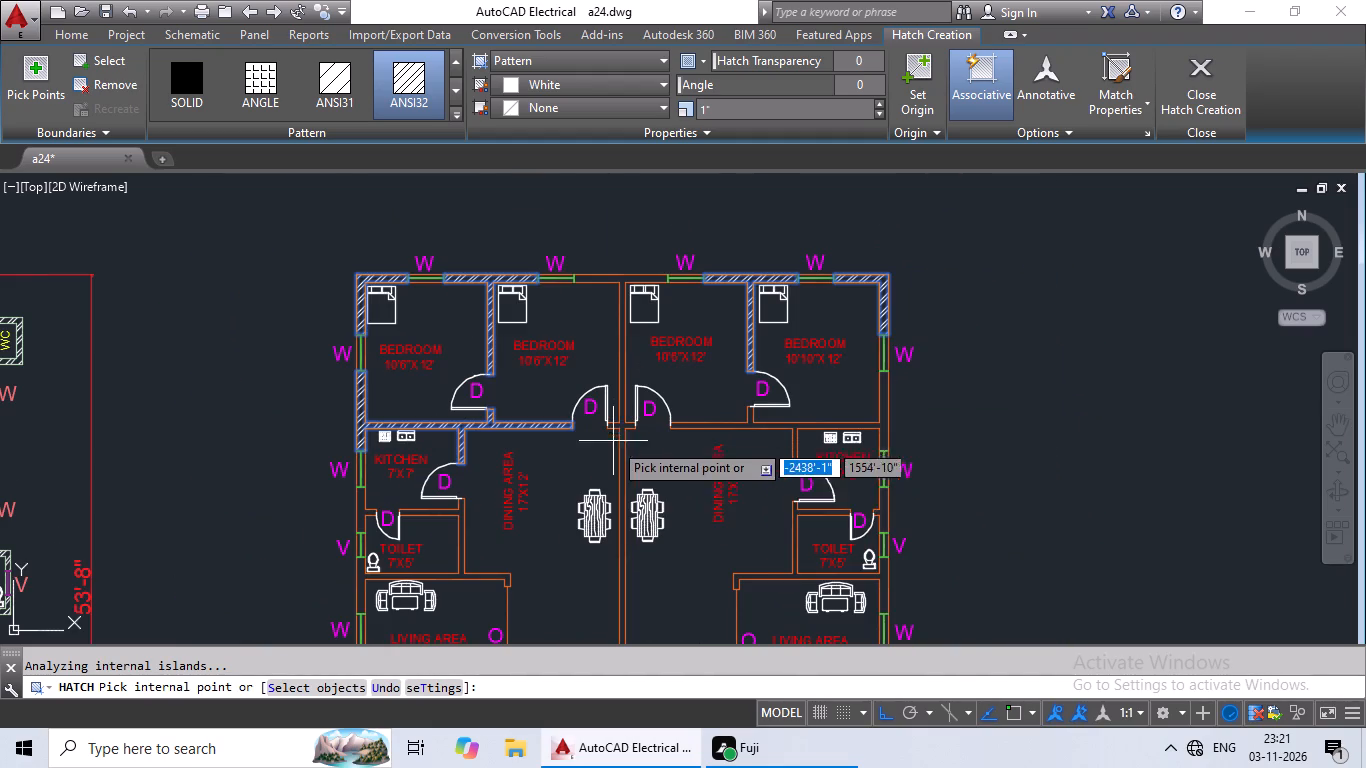
pyautogui.click(736, 428)
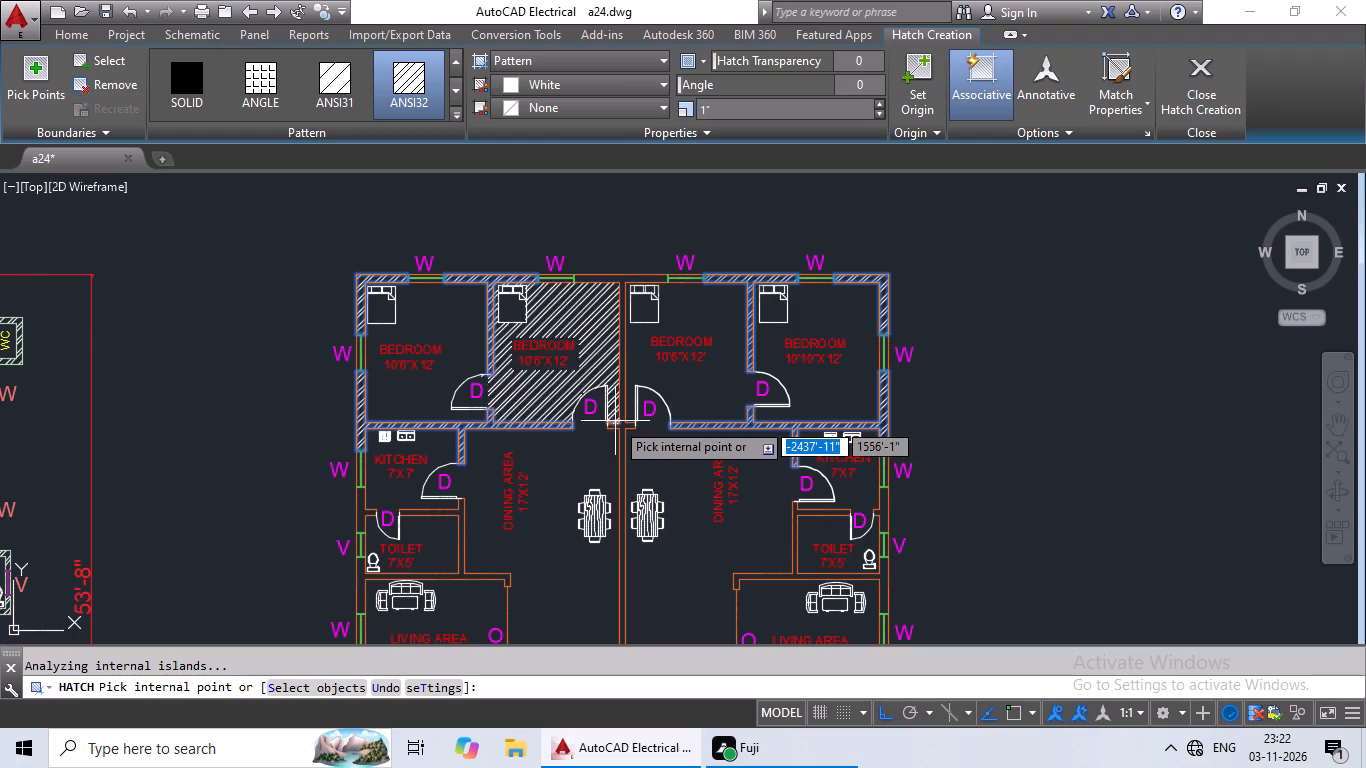
# Hatch the outer wall between the west kitchen and toilet windows, and the walls around the west toilet.
pyautogui.click(360, 517)
pyautogui.click(460, 518)
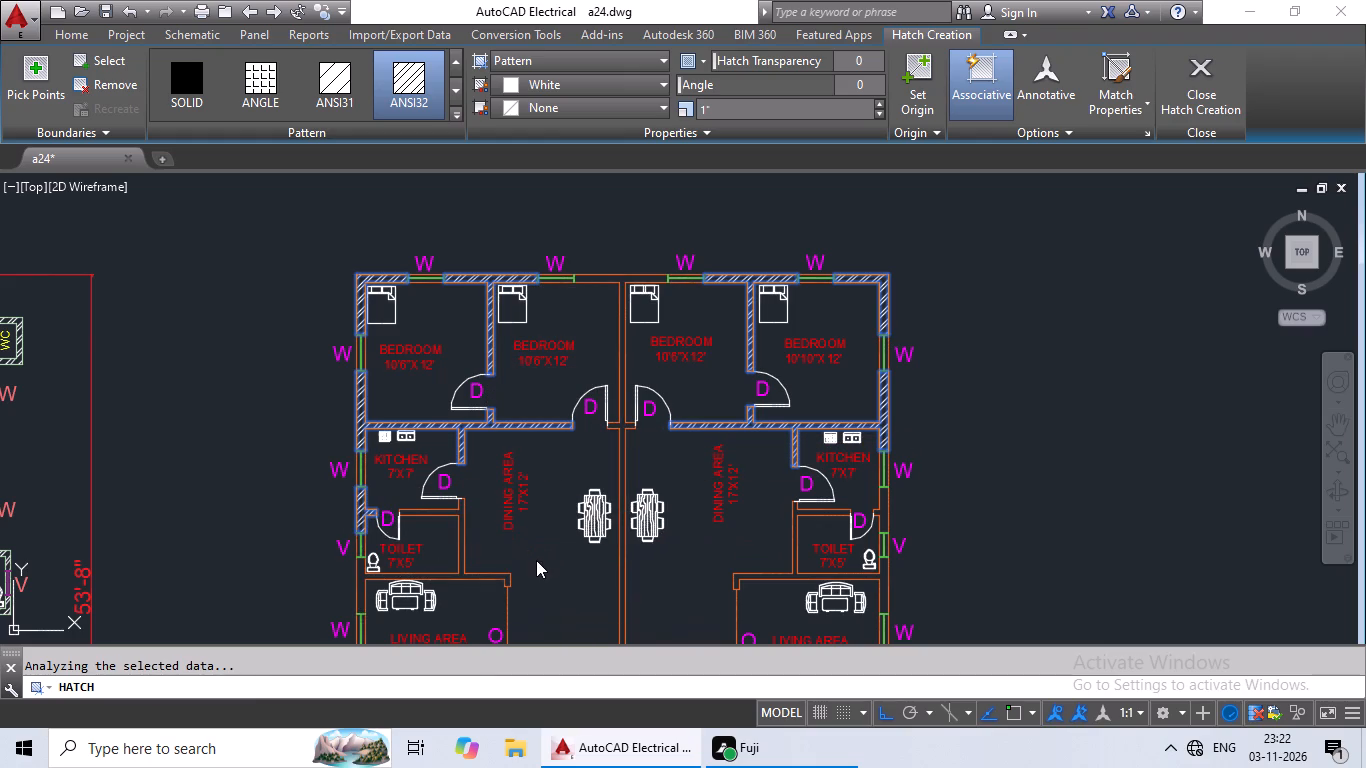
pyautogui.moveTo(537, 557); pyautogui.dragTo(542, 415, button='middle')
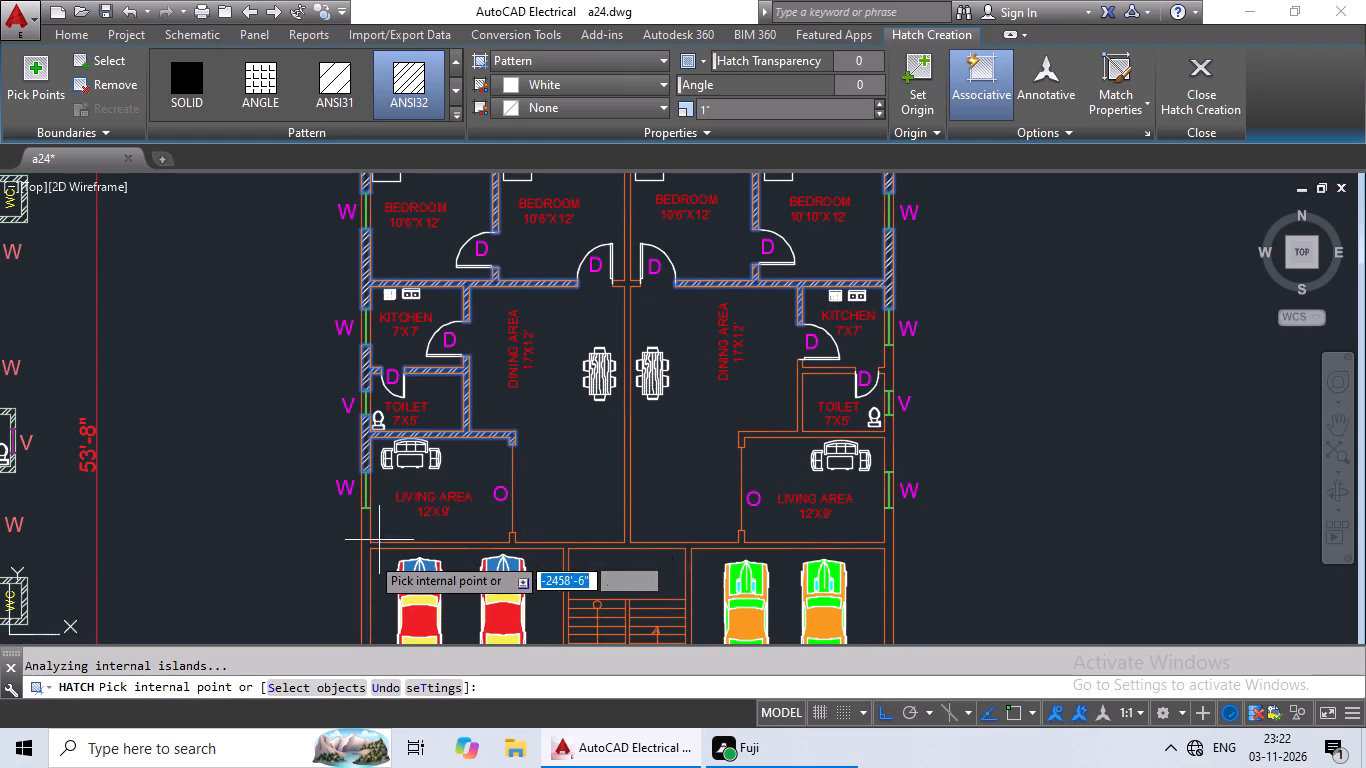
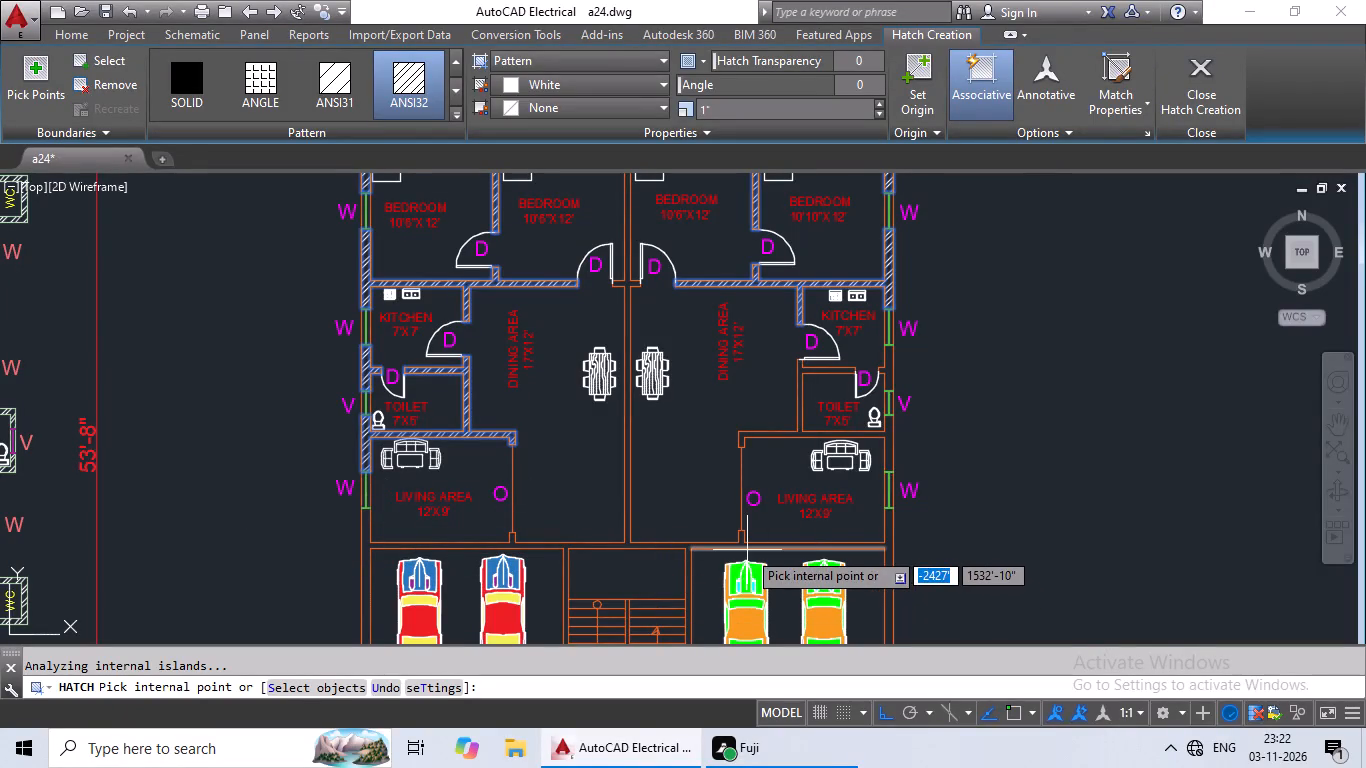
# Hatch the right unit's kitchen, toilet and living area walls, plus the connected central and parking walls, with ANSI32 in white.
pyautogui.click(745, 435)
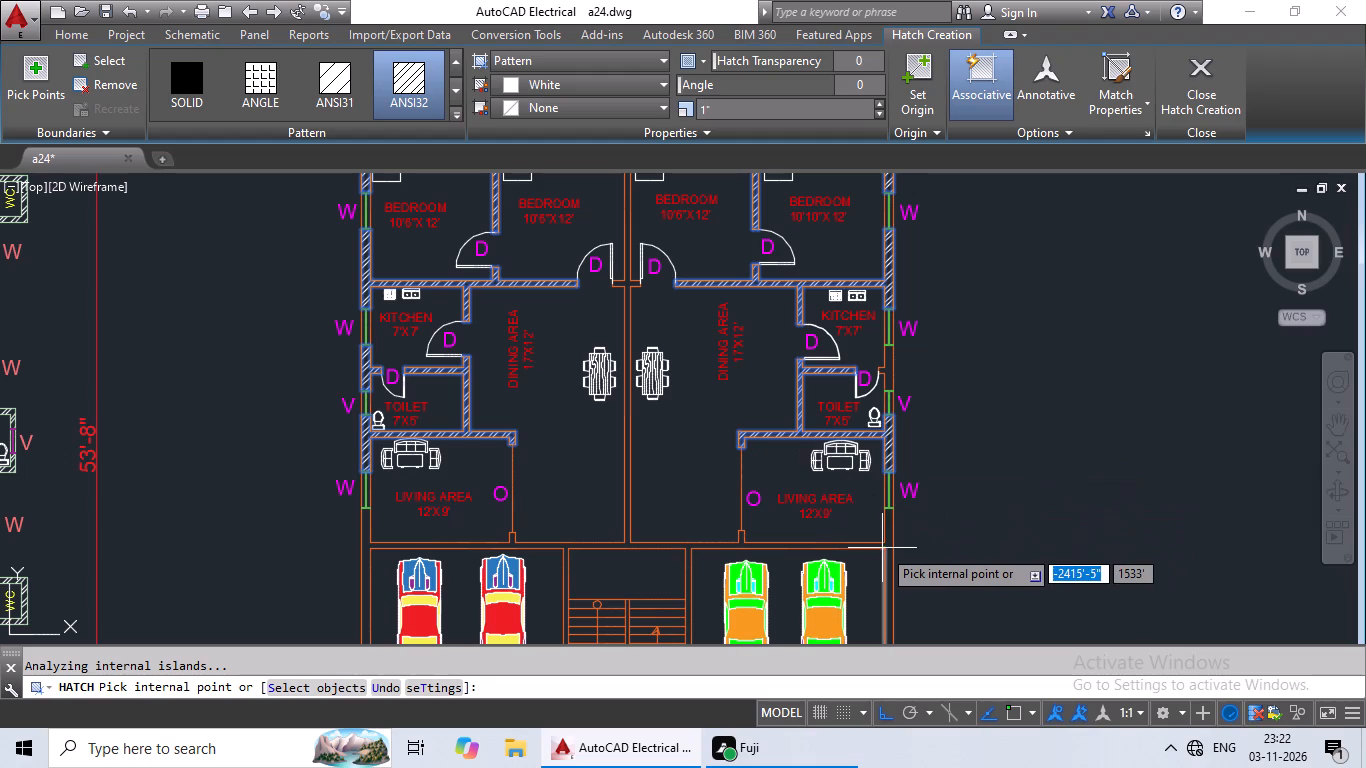
pyautogui.scroll(2, 626, 543)
pyautogui.click(629, 549)
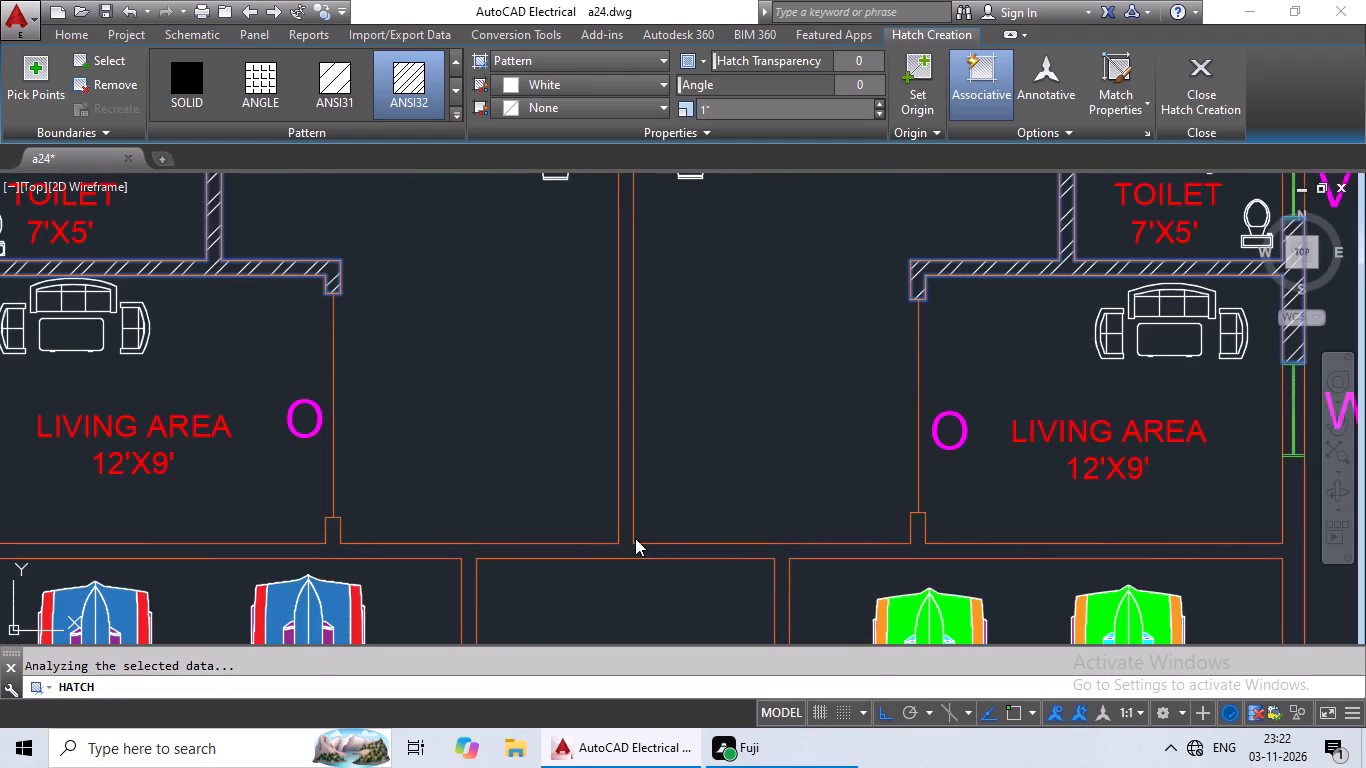
pyautogui.scroll(-3, 637, 535)
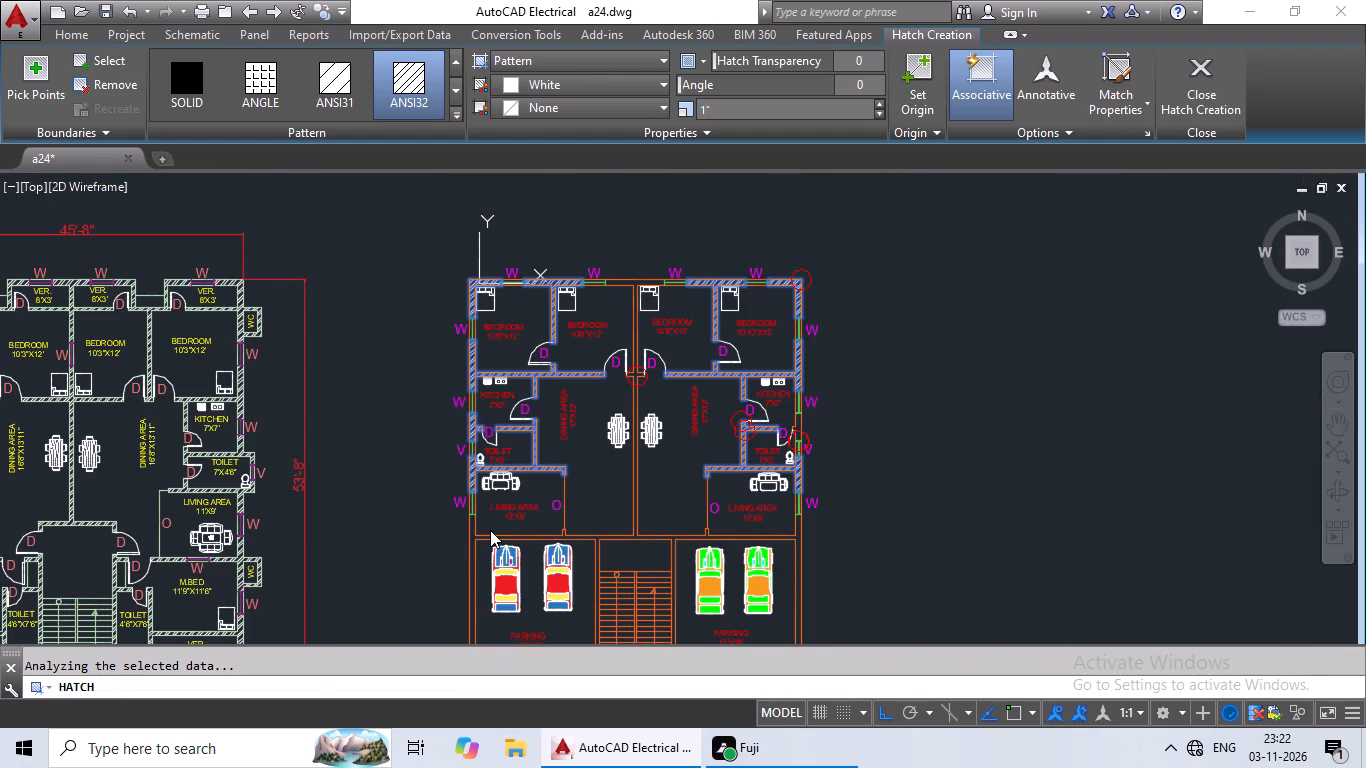
pyautogui.press('Escape')
pyautogui.press('Escape')
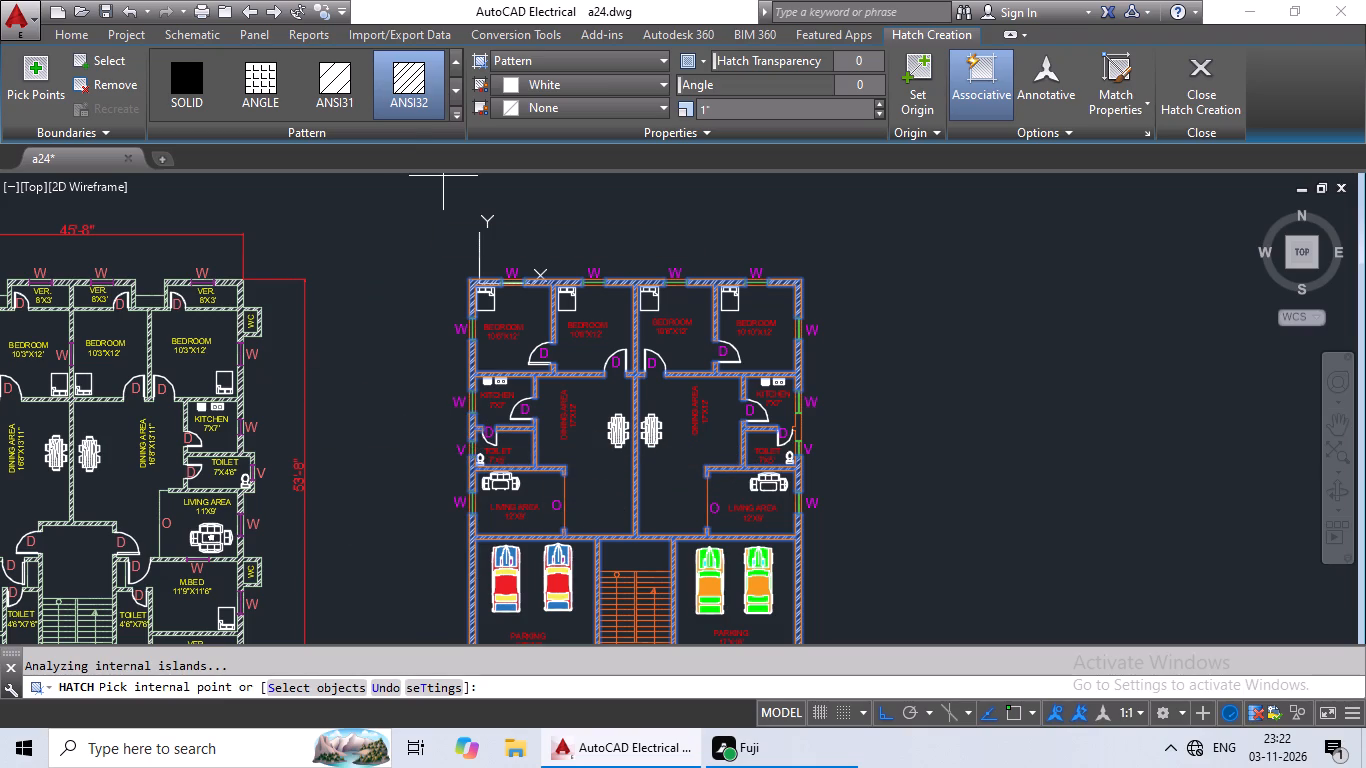
pyautogui.moveTo(592, 493); pyautogui.dragTo(609, 335, button='middle')
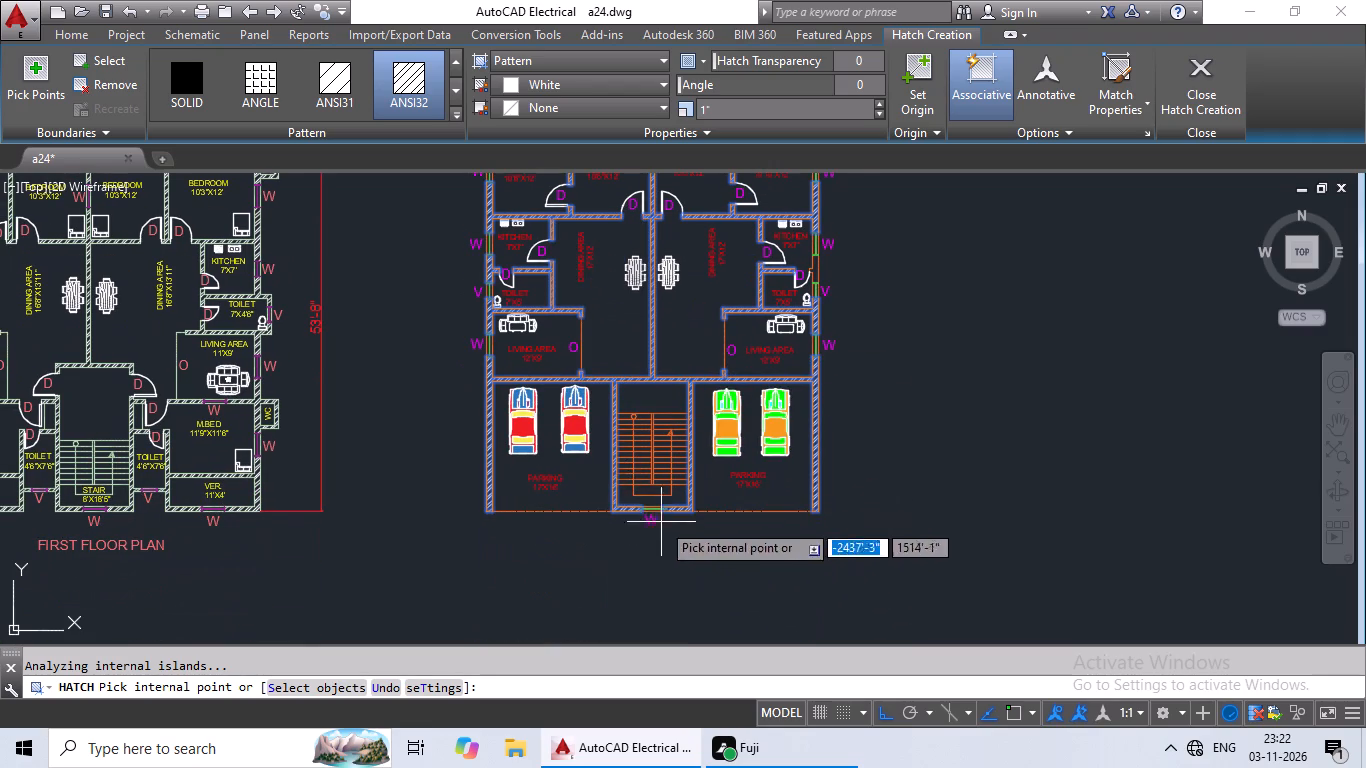
pyautogui.moveTo(740, 420); pyautogui.dragTo(681, 578, button='middle')
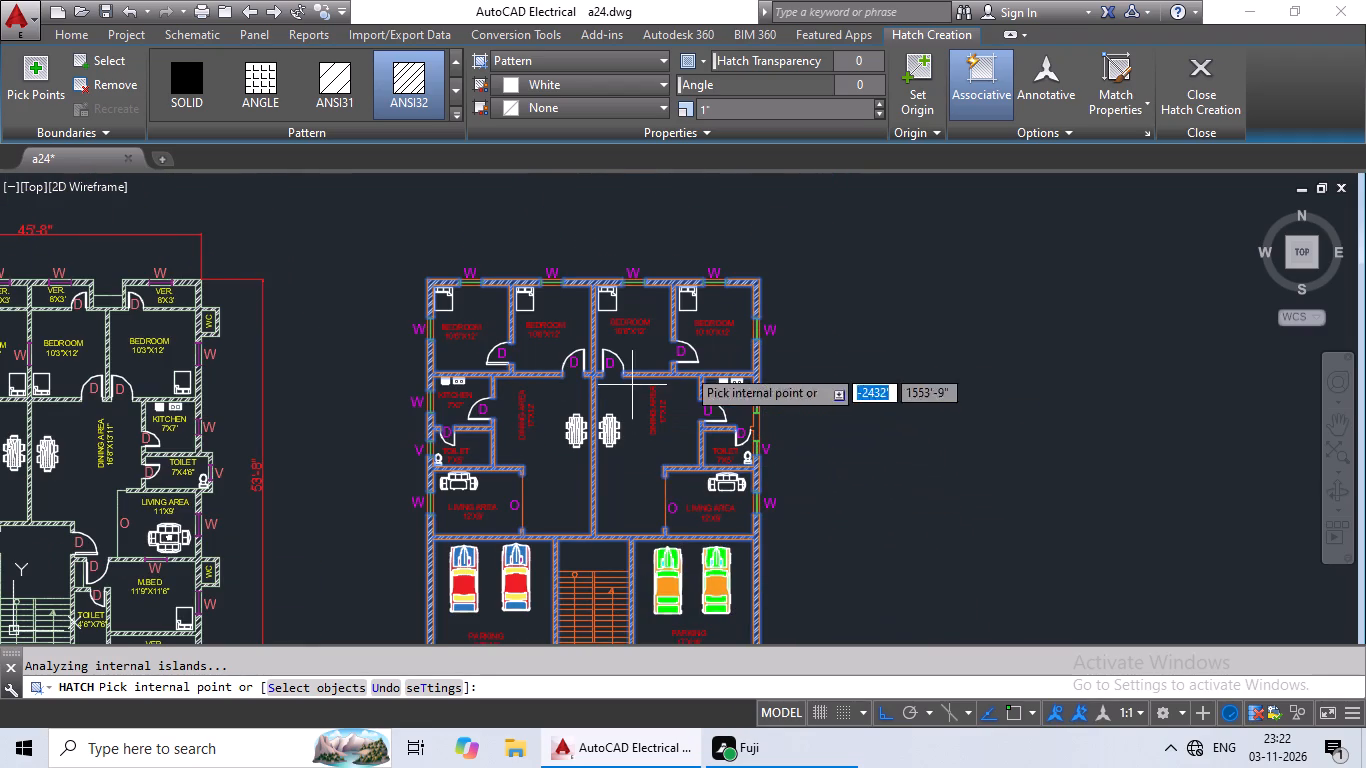
pyautogui.press('Escape')
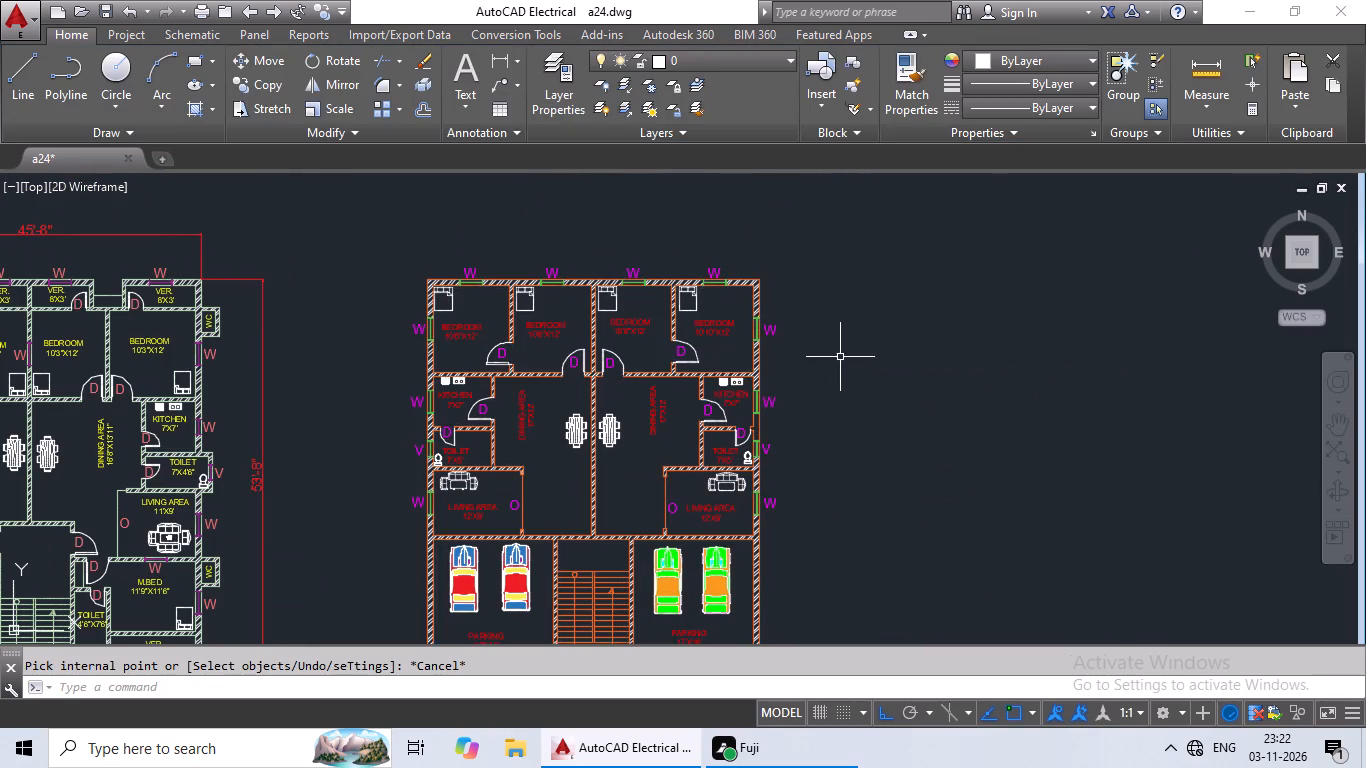
# Inspect the wall hatching across the orange floor plan, from the bedrooms down to the parking and staircase.
pyautogui.scroll(-1, 841, 356)
pyautogui.moveTo(834, 364); pyautogui.dragTo(662, 364, button='middle')
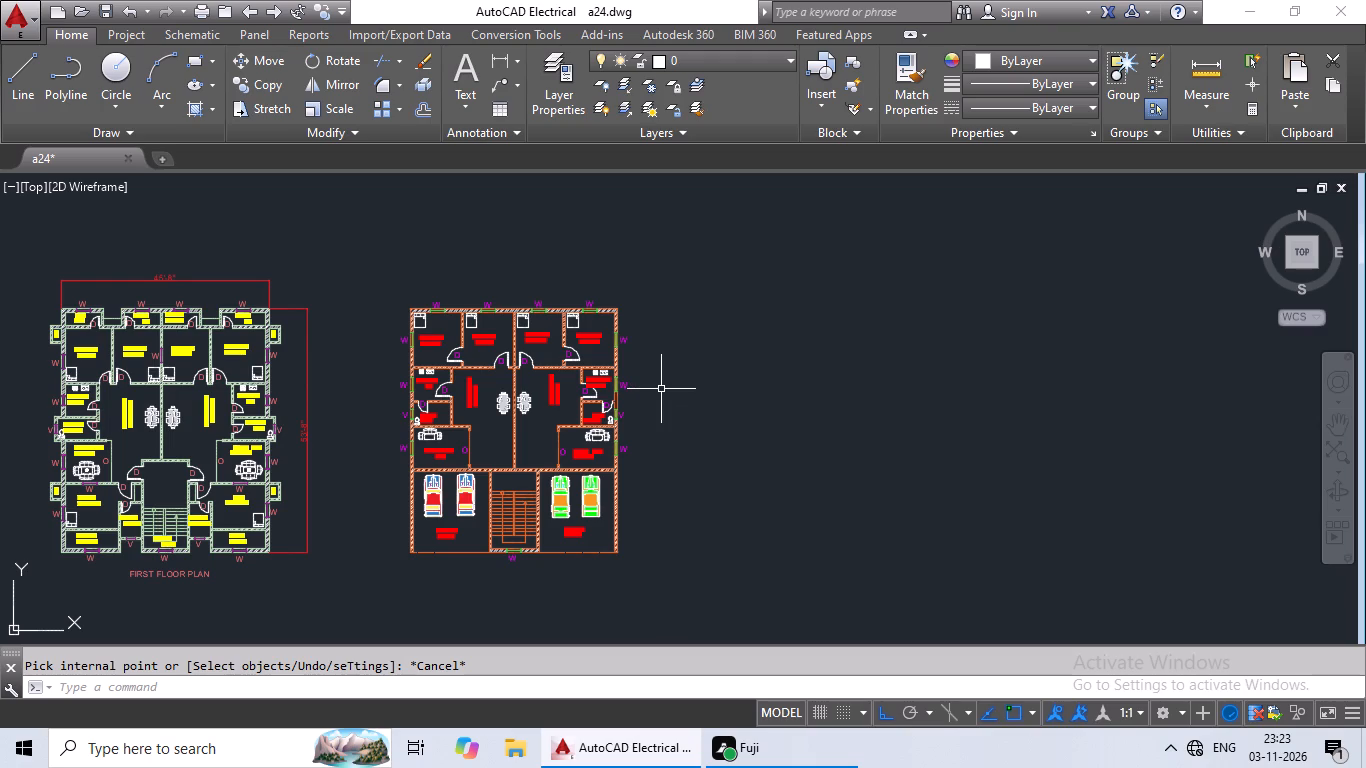
pyautogui.scroll(1, 575, 353)
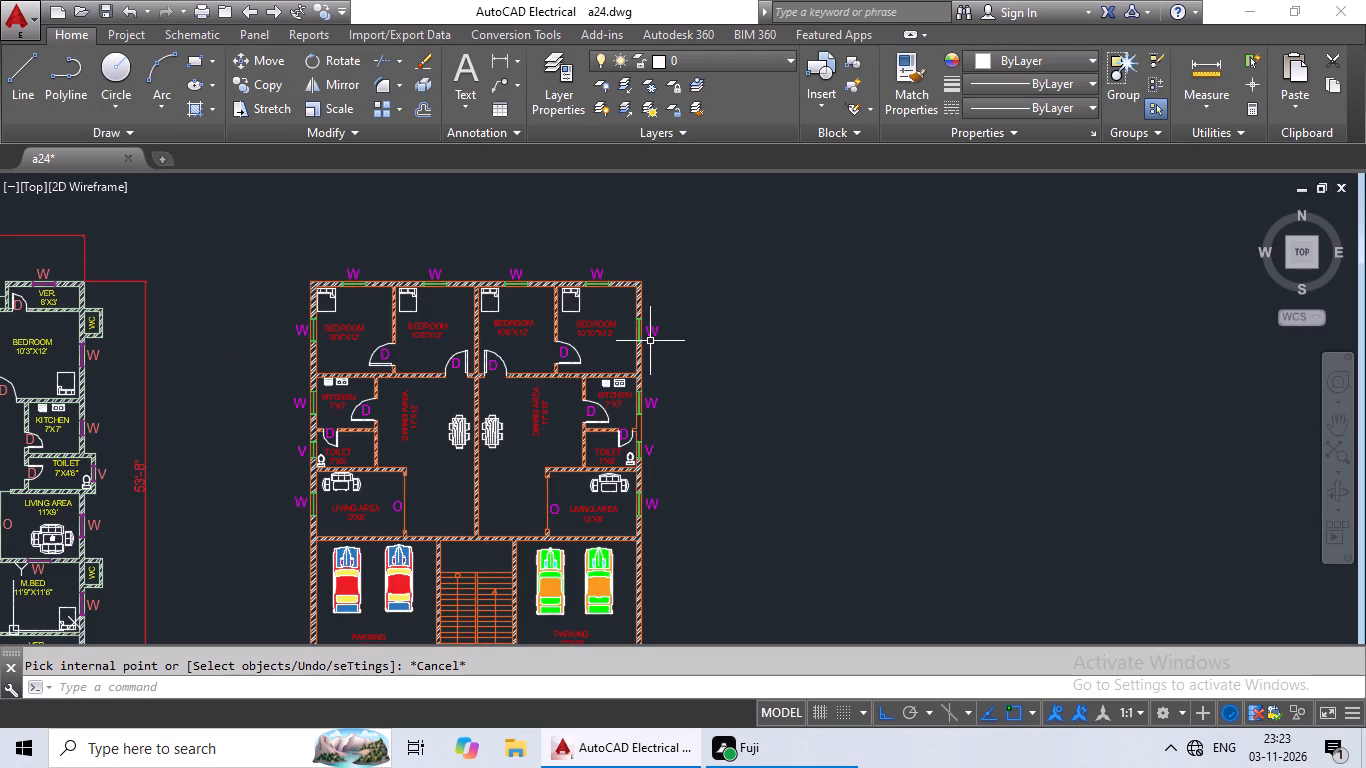
pyautogui.moveTo(510, 62); pyautogui.dragTo(508, 74)
pyautogui.scroll(1, 292, 302)
pyautogui.scroll(-2, 326, 268)
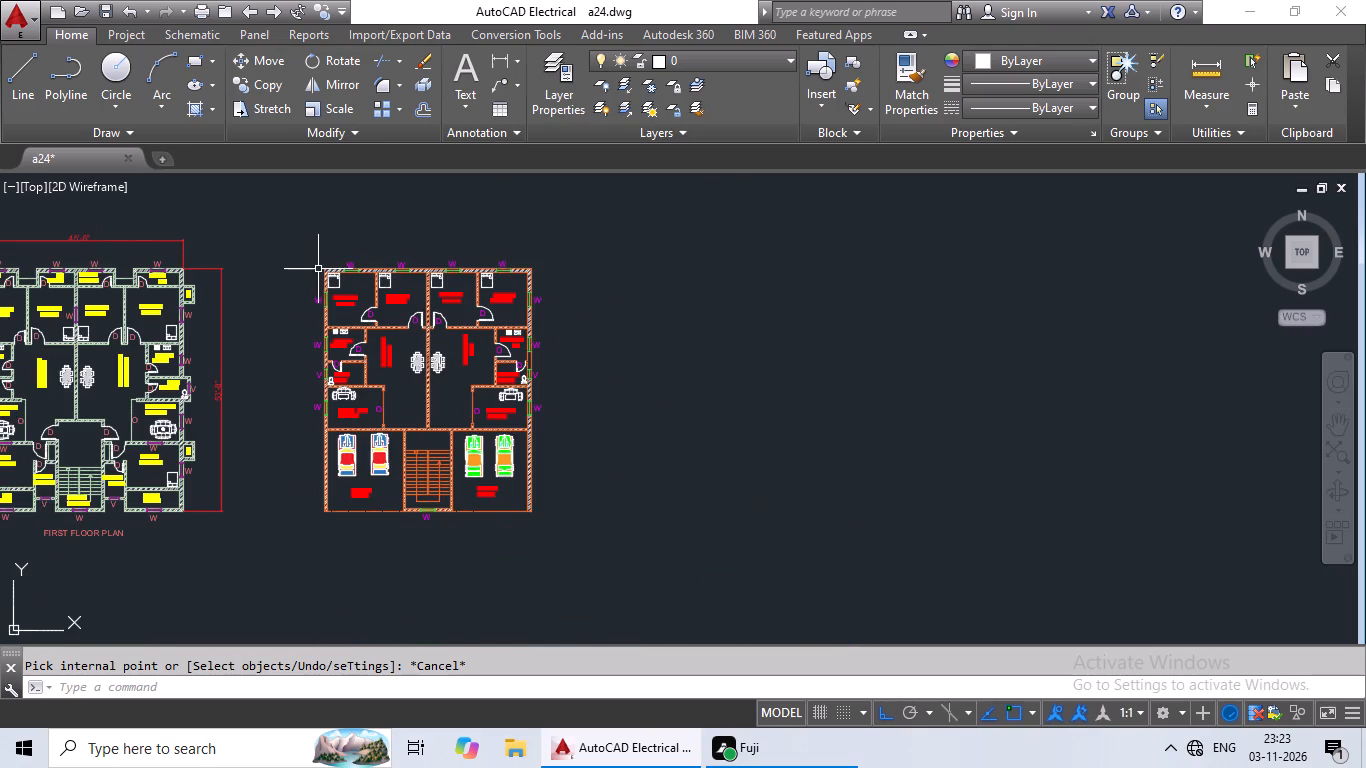
pyautogui.scroll(2, 420, 532)
pyautogui.moveTo(418, 532); pyautogui.dragTo(449, 525, button='middle')
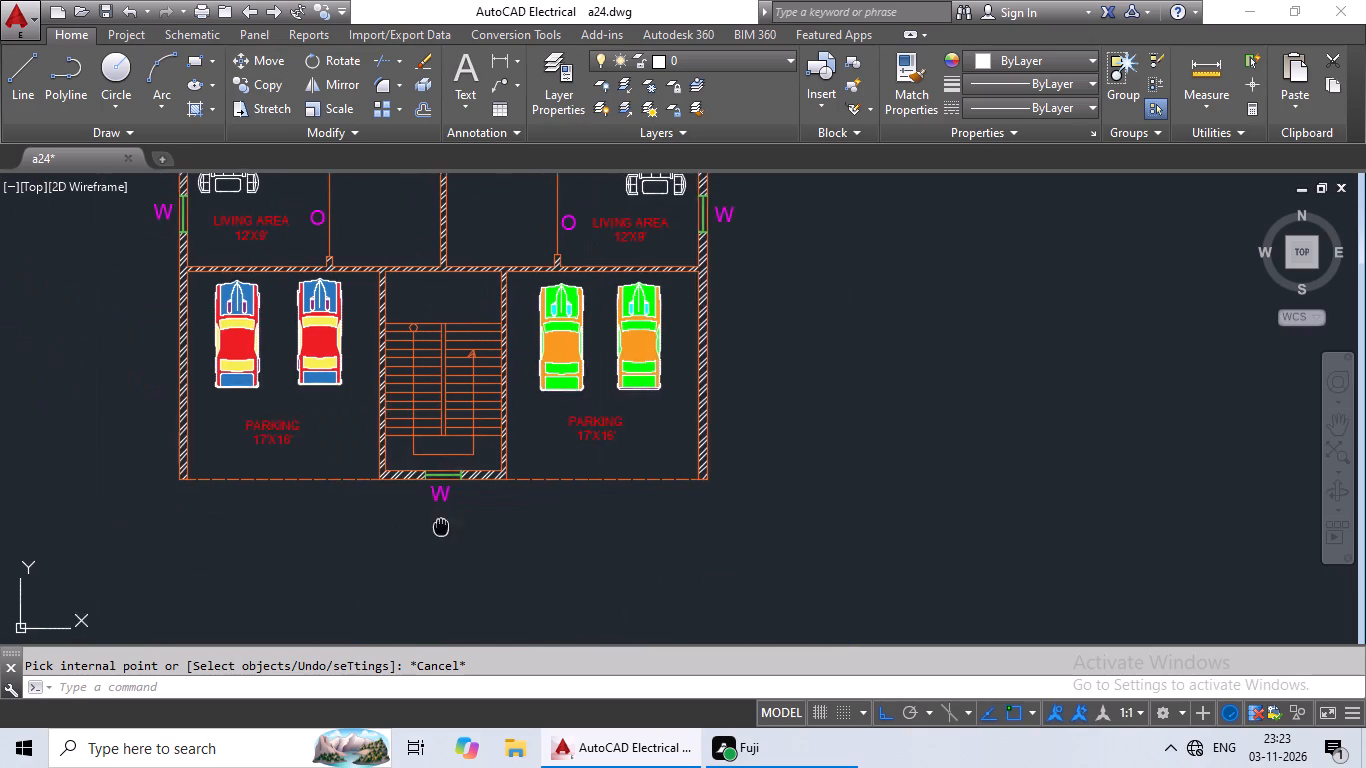
pyautogui.moveTo(449, 525); pyautogui.dragTo(513, 505, button='middle')
pyautogui.scroll(-1, 653, 529)
pyautogui.moveTo(688, 540); pyautogui.dragTo(596, 539, button='middle')
pyautogui.press('Escape')
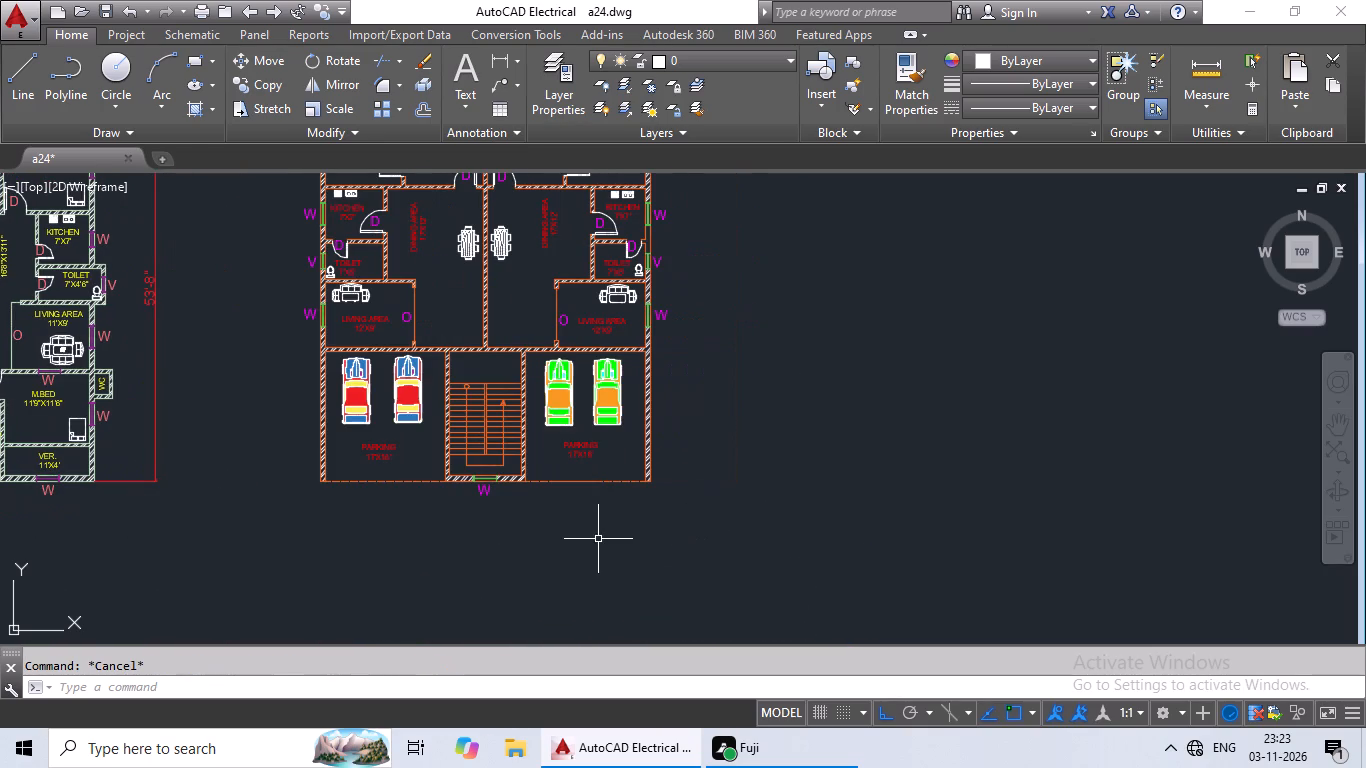
pyautogui.moveTo(803, 395); pyautogui.dragTo(701, 480, button='middle')
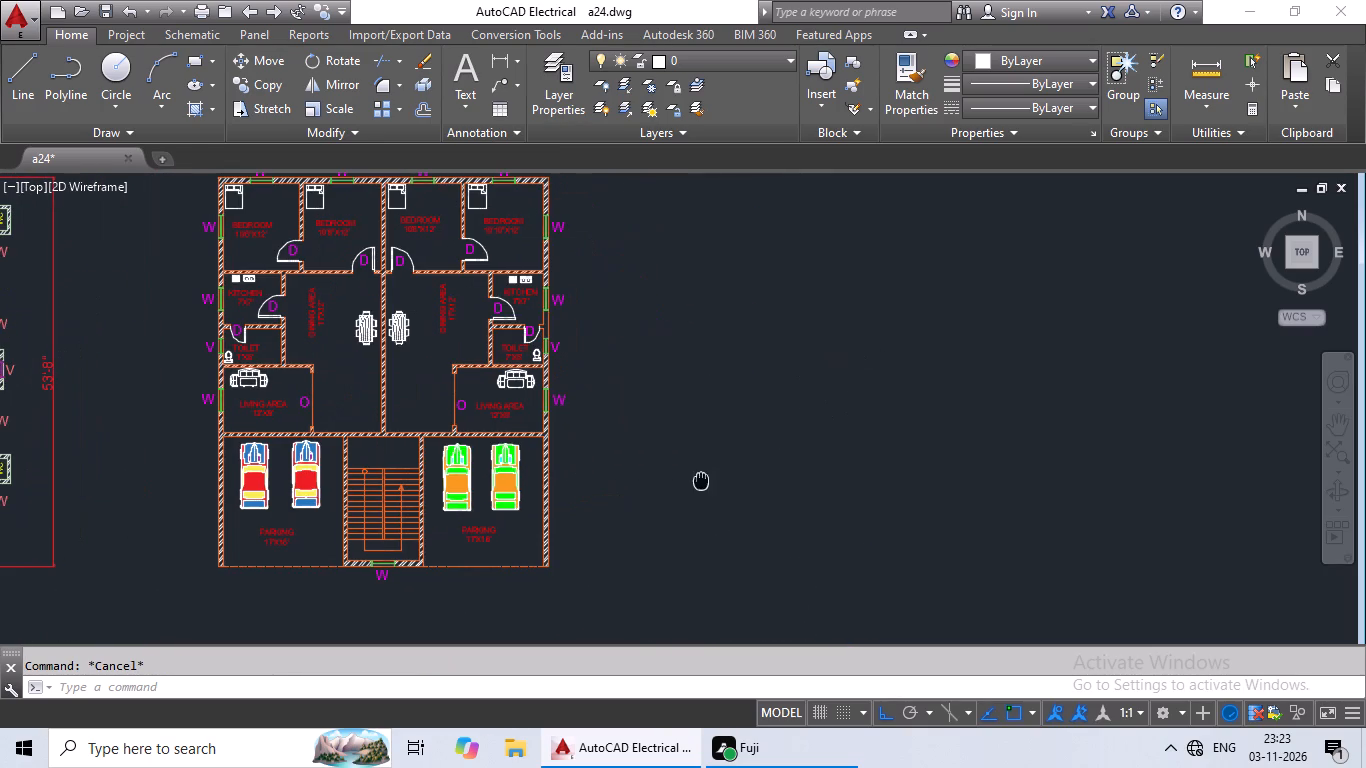
# Add the multiline text GROUND FLOOR PLAN in magenta, 1'-4" high, in the empty space beside the orange floor plan.
pyautogui.click(472, 104)
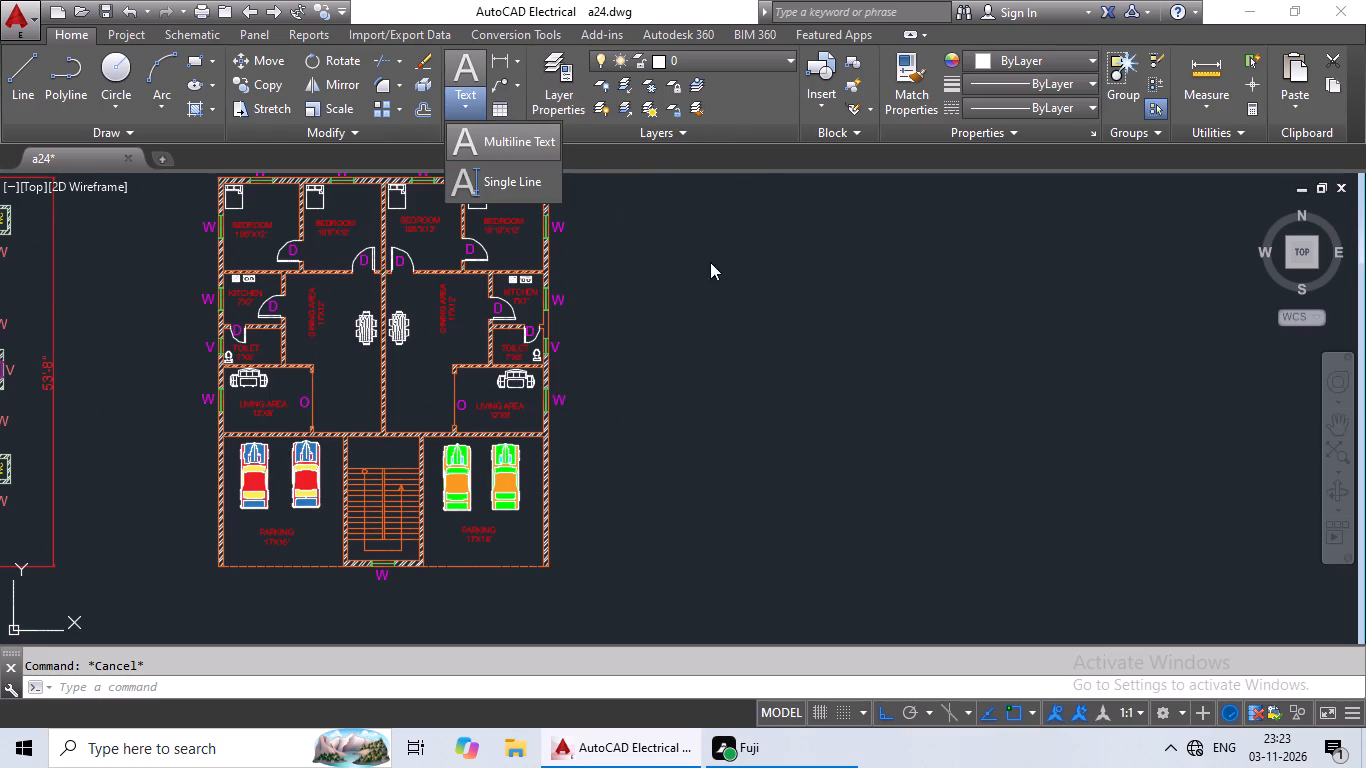
pyautogui.click(518, 151)
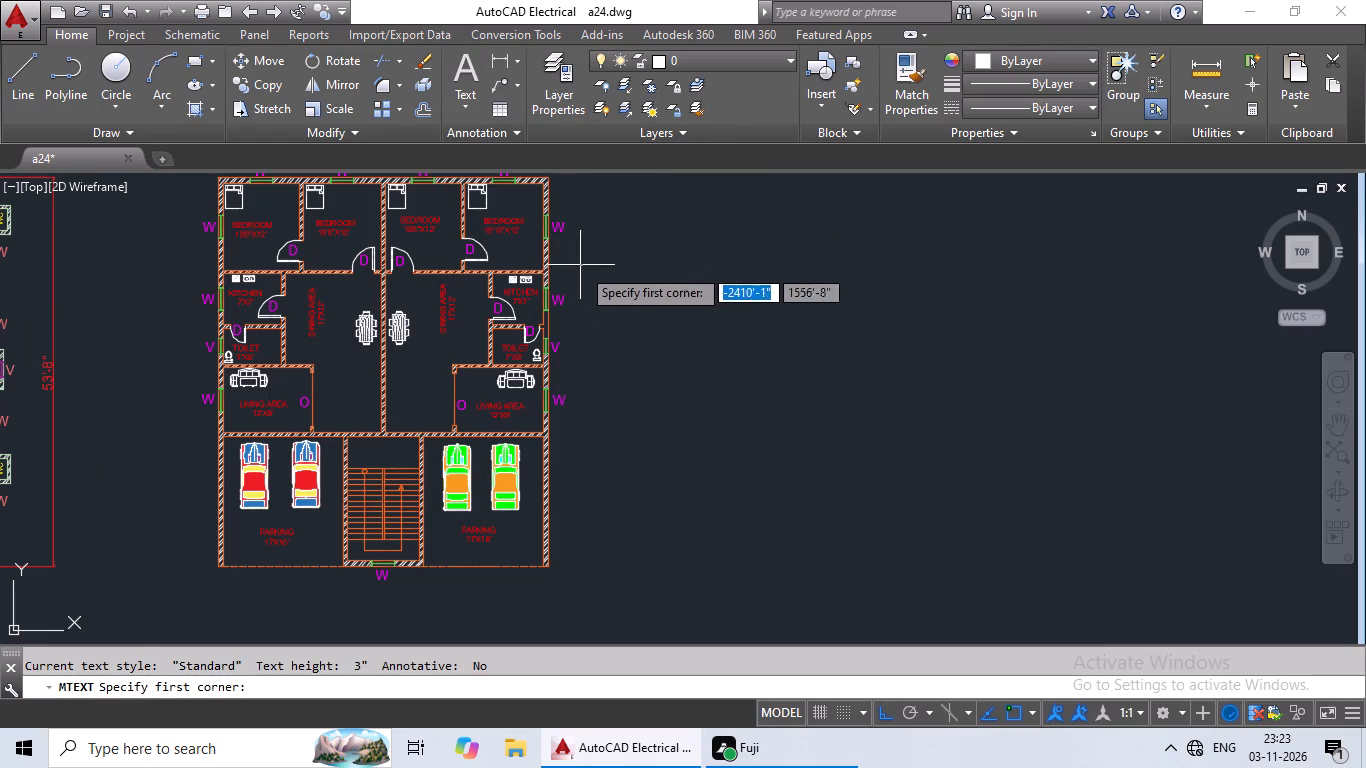
pyautogui.scroll(-1, 691, 291)
pyautogui.moveTo(636, 291); pyautogui.dragTo(524, 314, button='middle')
pyautogui.click(609, 286)
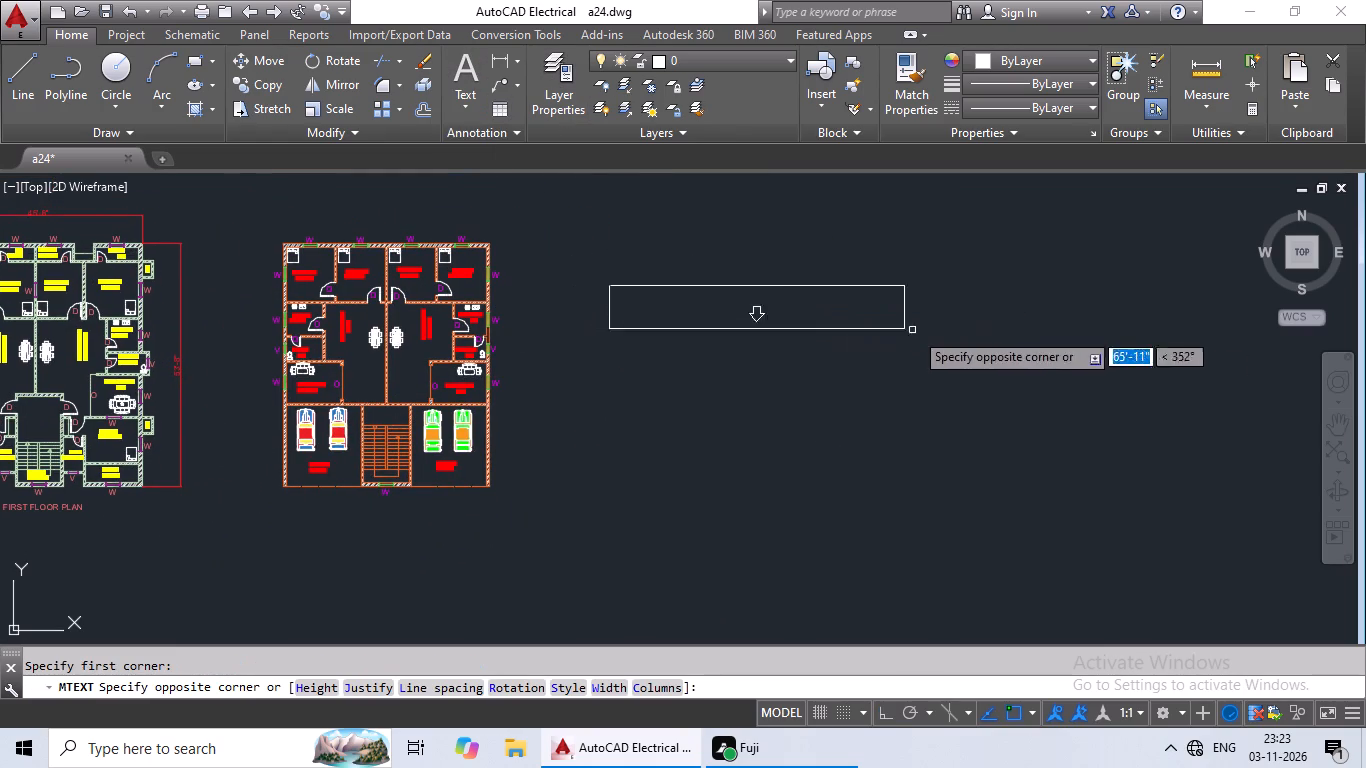
pyautogui.moveTo(1060, 358); pyautogui.dragTo(917, 357, button='middle')
pyautogui.click(965, 375)
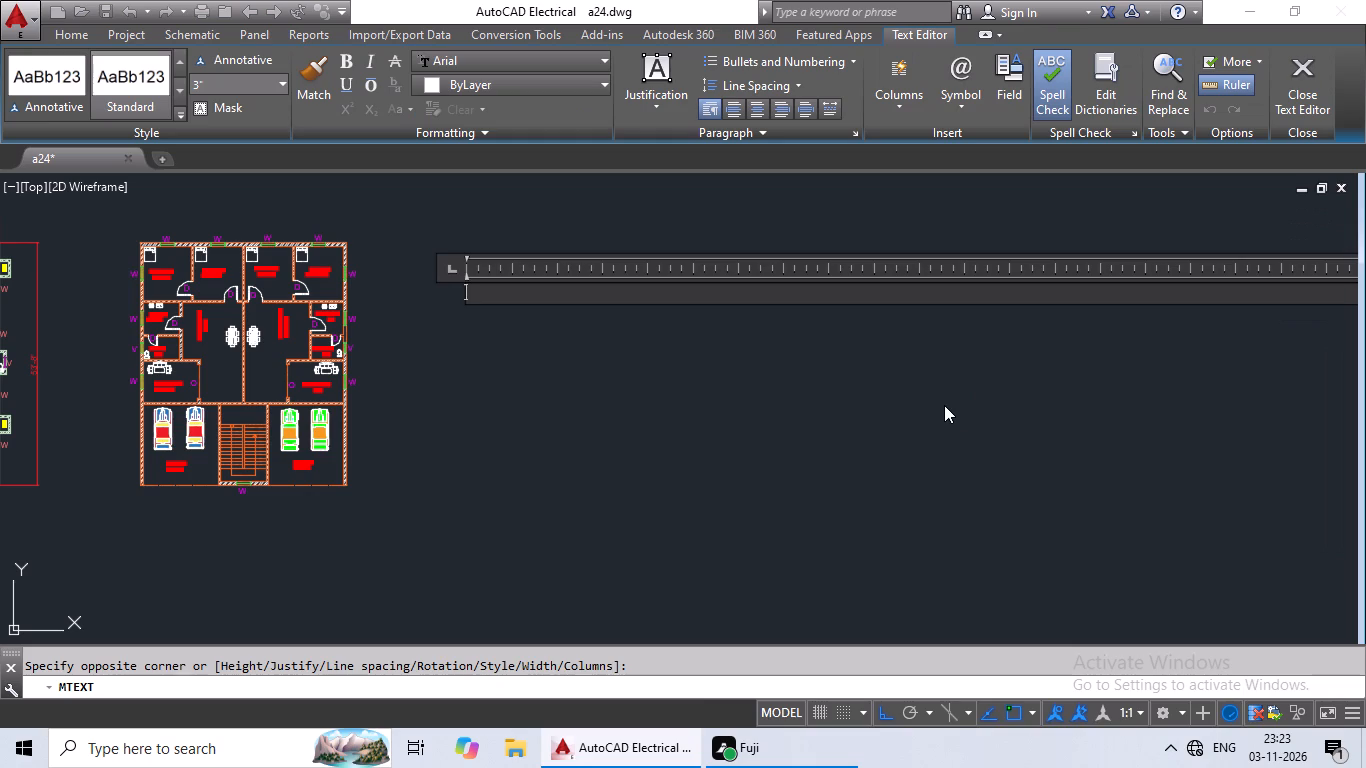
pyautogui.click(274, 81)
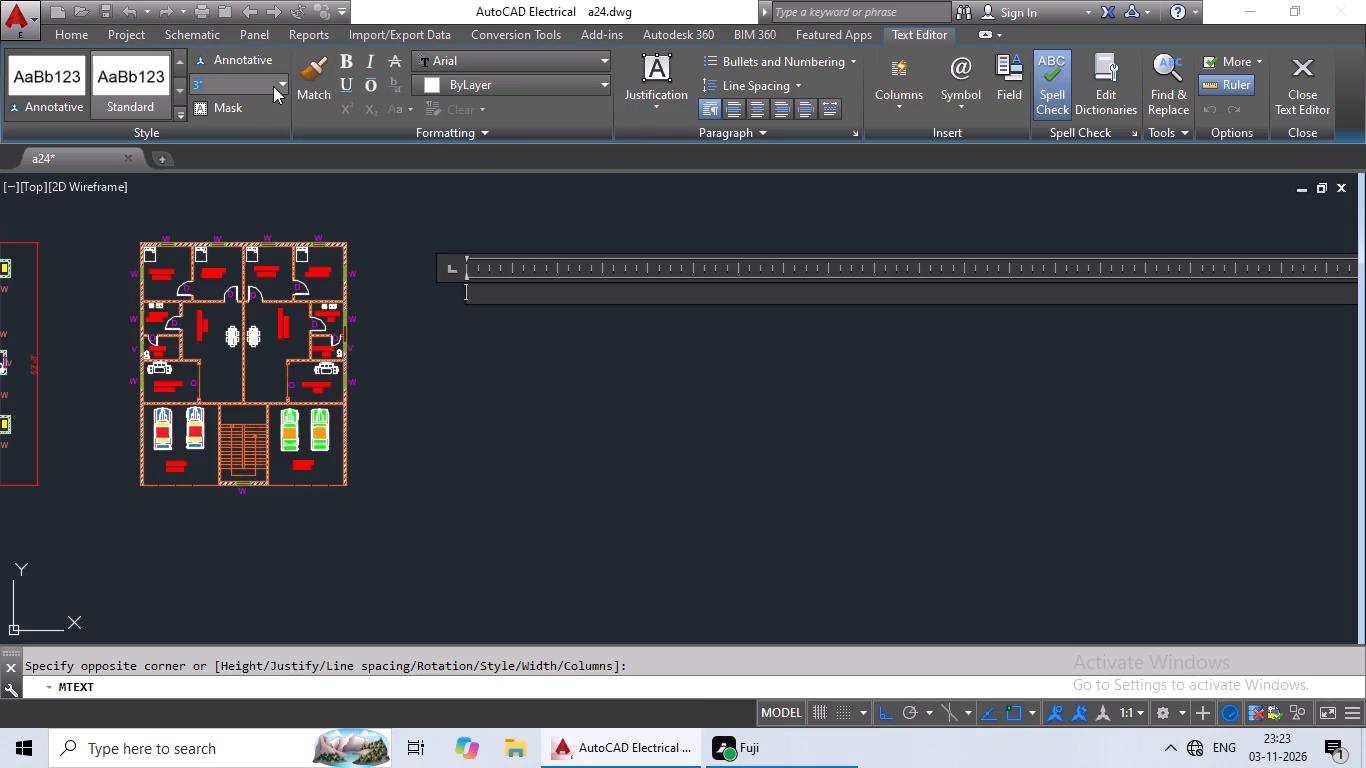
pyautogui.click(282, 81)
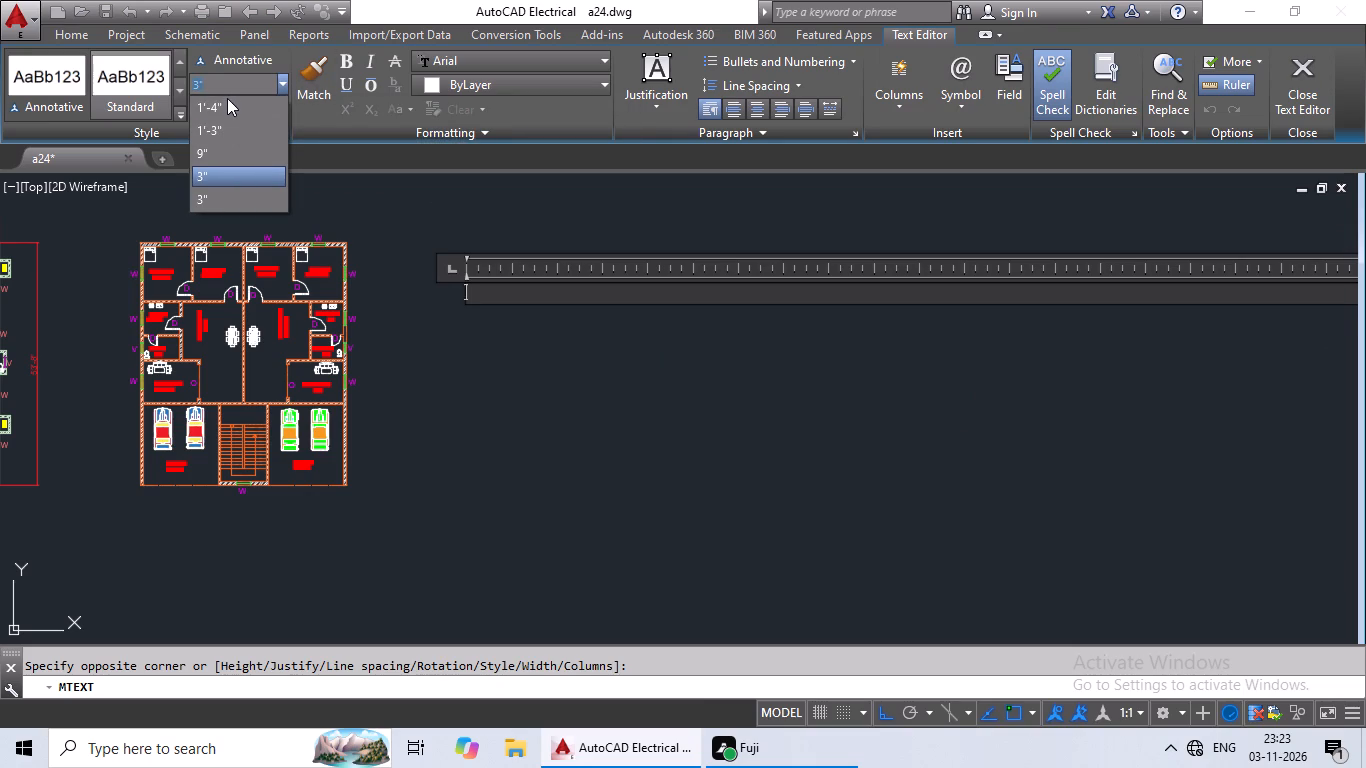
pyautogui.click(226, 101)
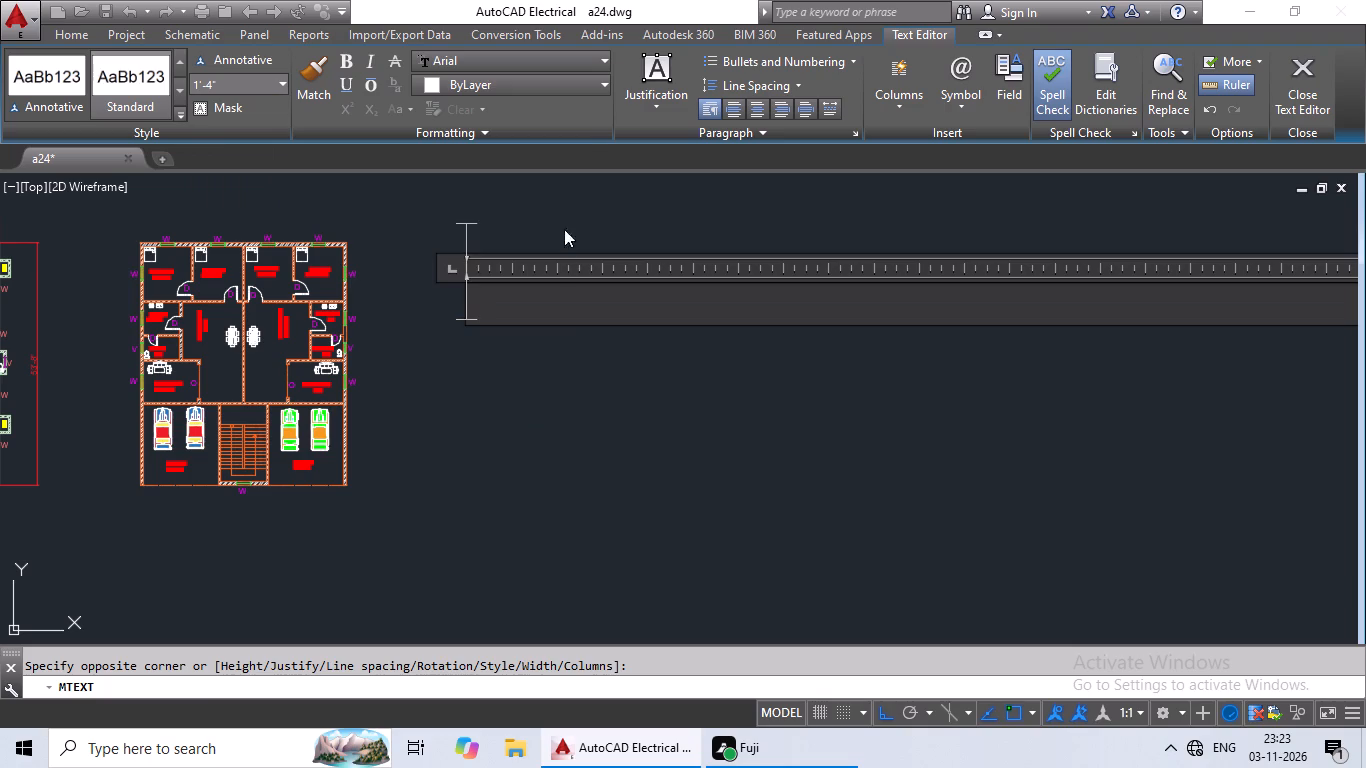
pyautogui.click(604, 84)
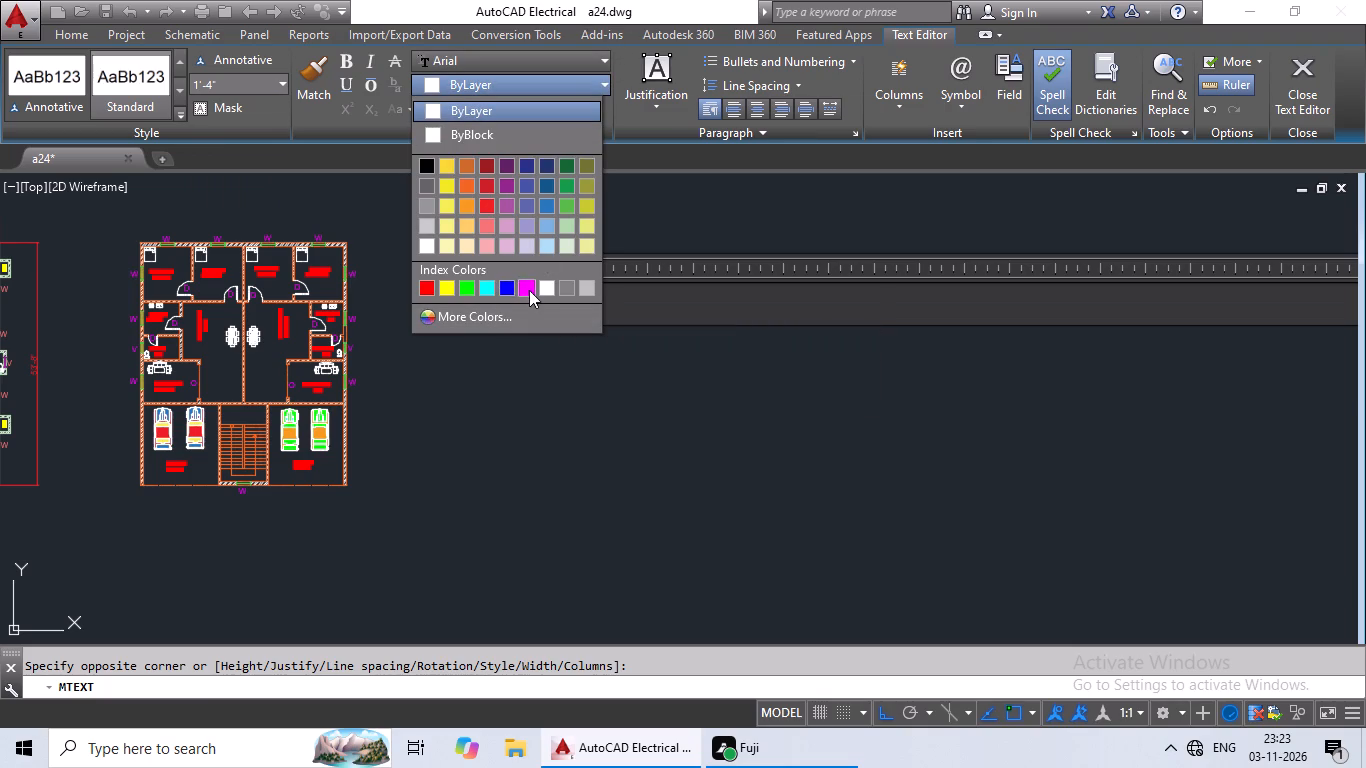
pyautogui.click(529, 290)
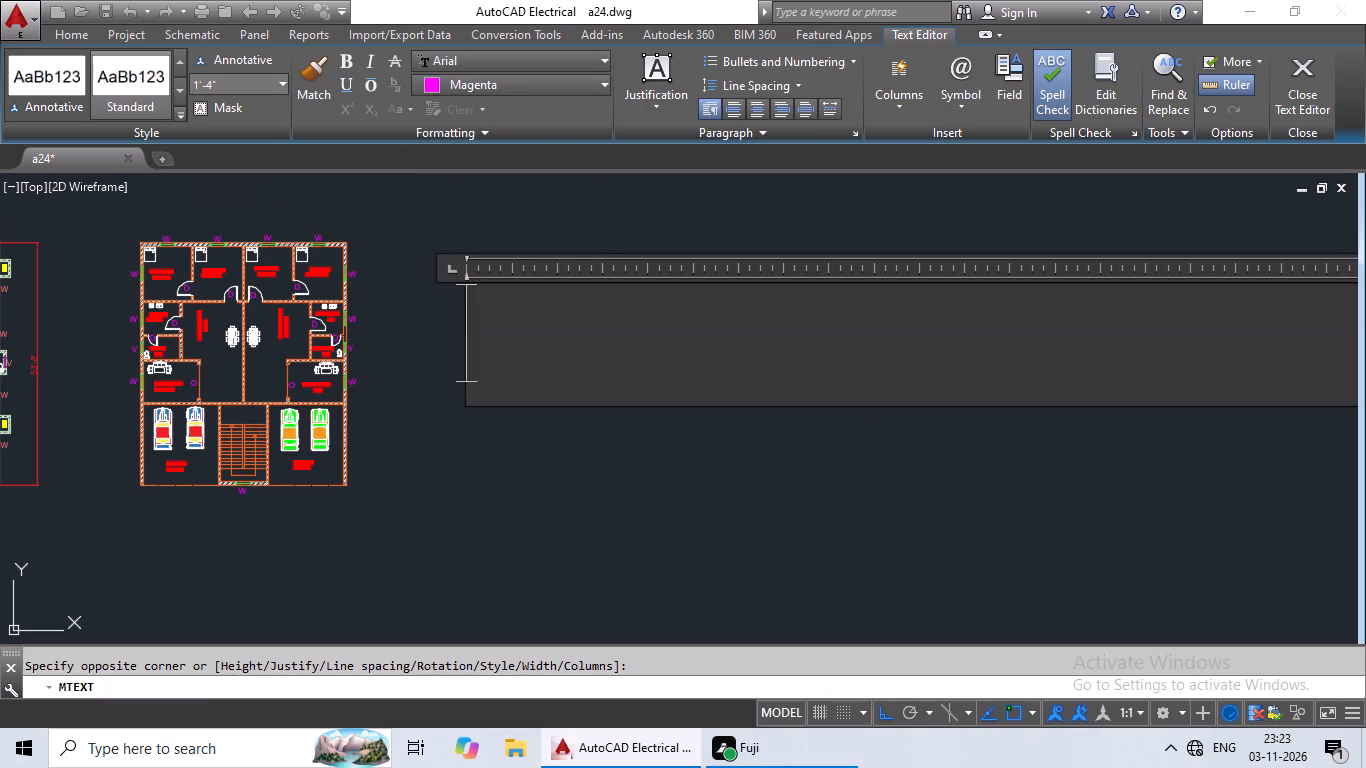
pyautogui.write('GROUND')
pyautogui.press('space')
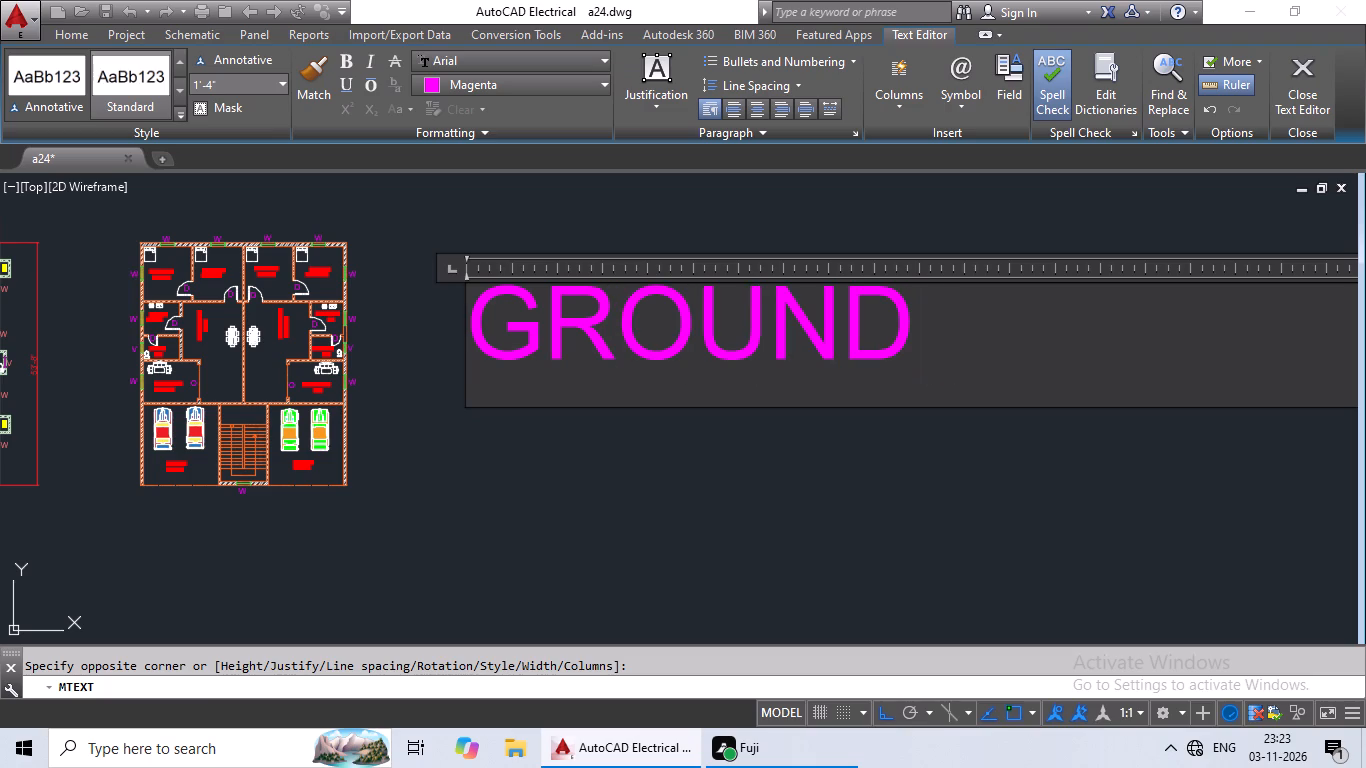
pyautogui.write('FLOOR P')
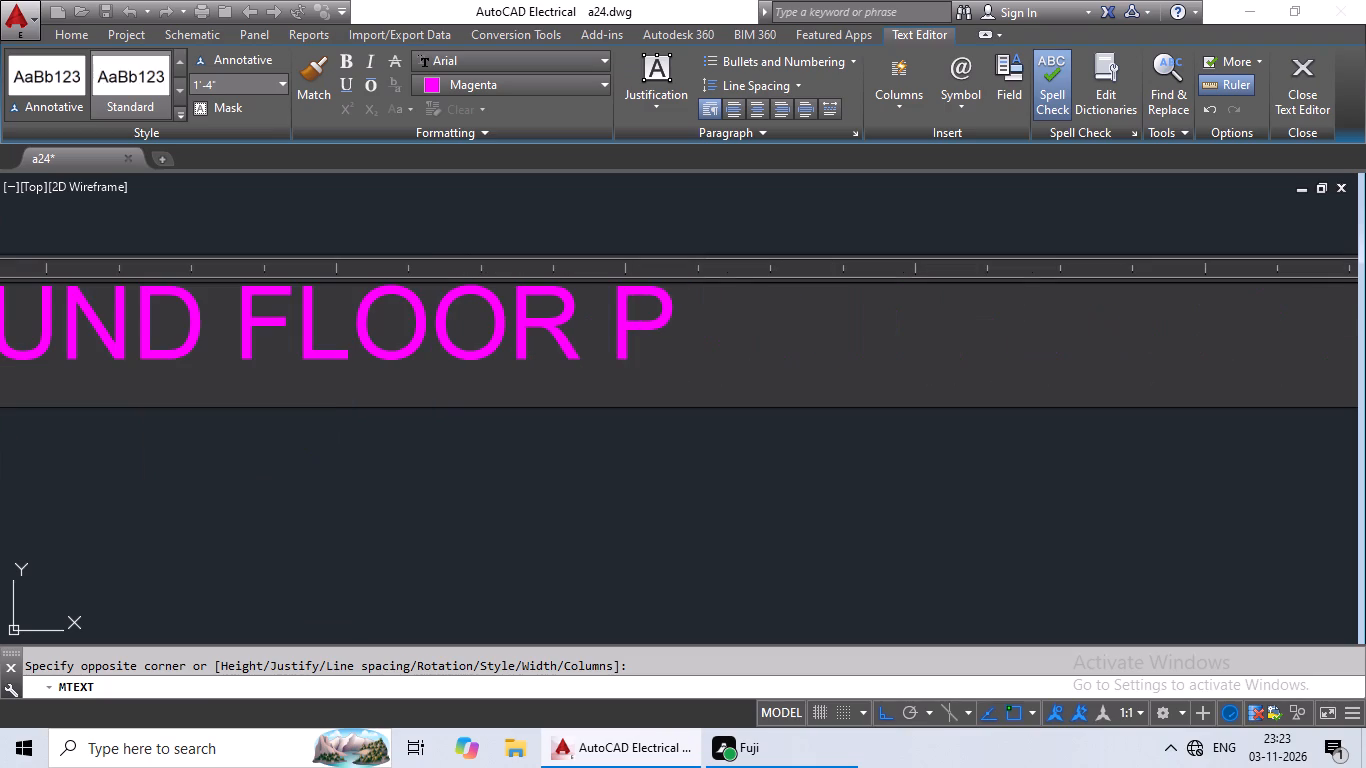
pyautogui.write('LAN')
pyautogui.click(616, 444)
# Copy the GROUND FLOOR PLAN title and paste it centred beneath the orange plan, below the staircase window.
pyautogui.scroll(-2, 688, 410)
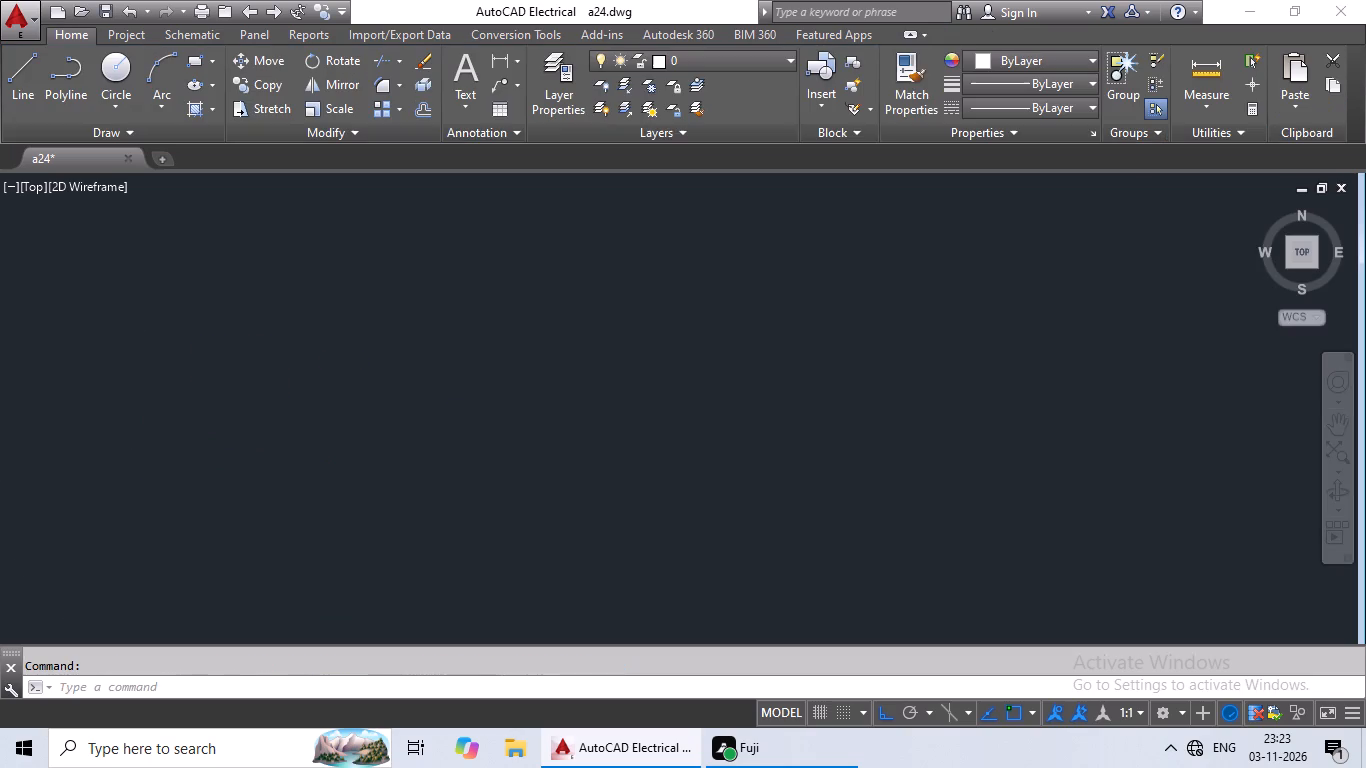
pyautogui.scroll(4, 318, 372)
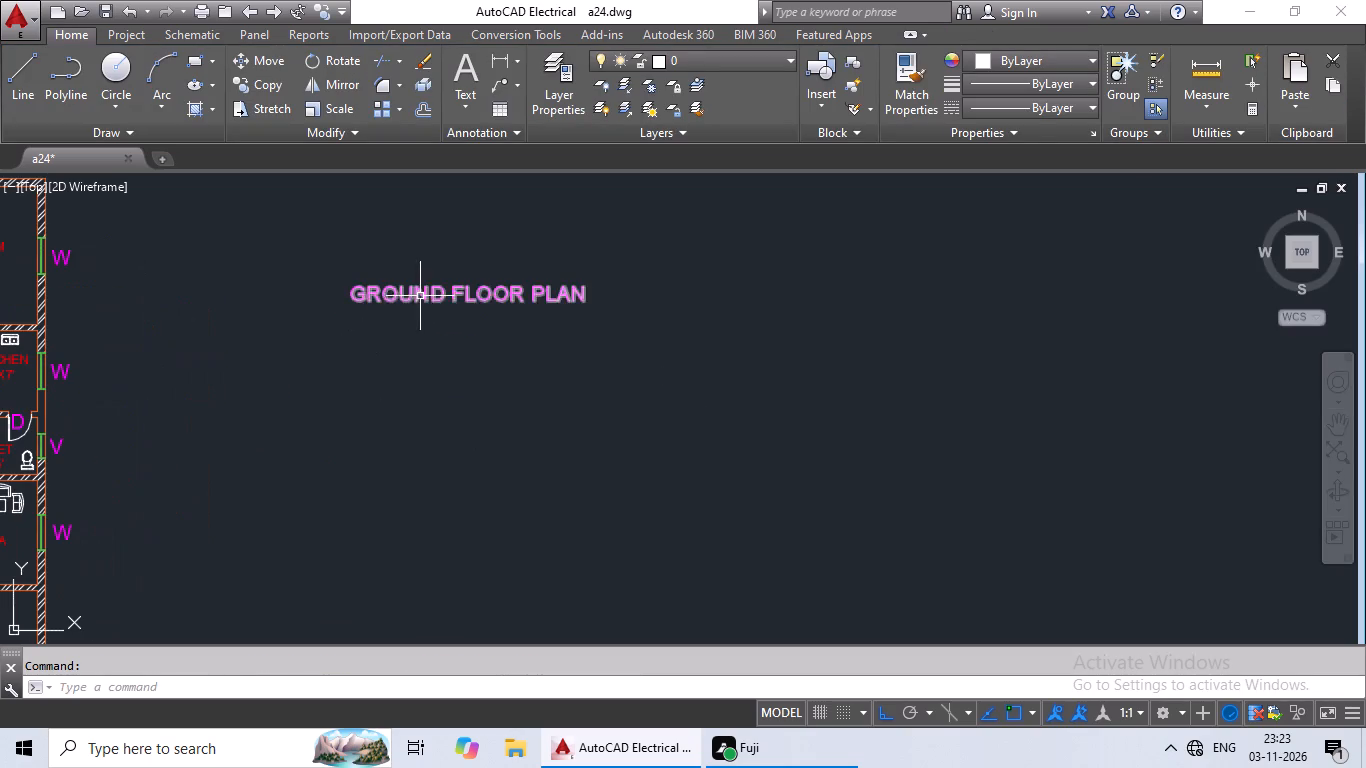
pyautogui.click(420, 296)
pyautogui.hotkey('ctrl', 'c')
pyautogui.hotkey('ctrl', 'v')
pyautogui.keyDown('ctrl'); pyautogui.scroll(-2, 502, 419); pyautogui.keyUp('ctrl')
pyautogui.moveTo(493, 431); pyautogui.dragTo(504, 427, button='middle')
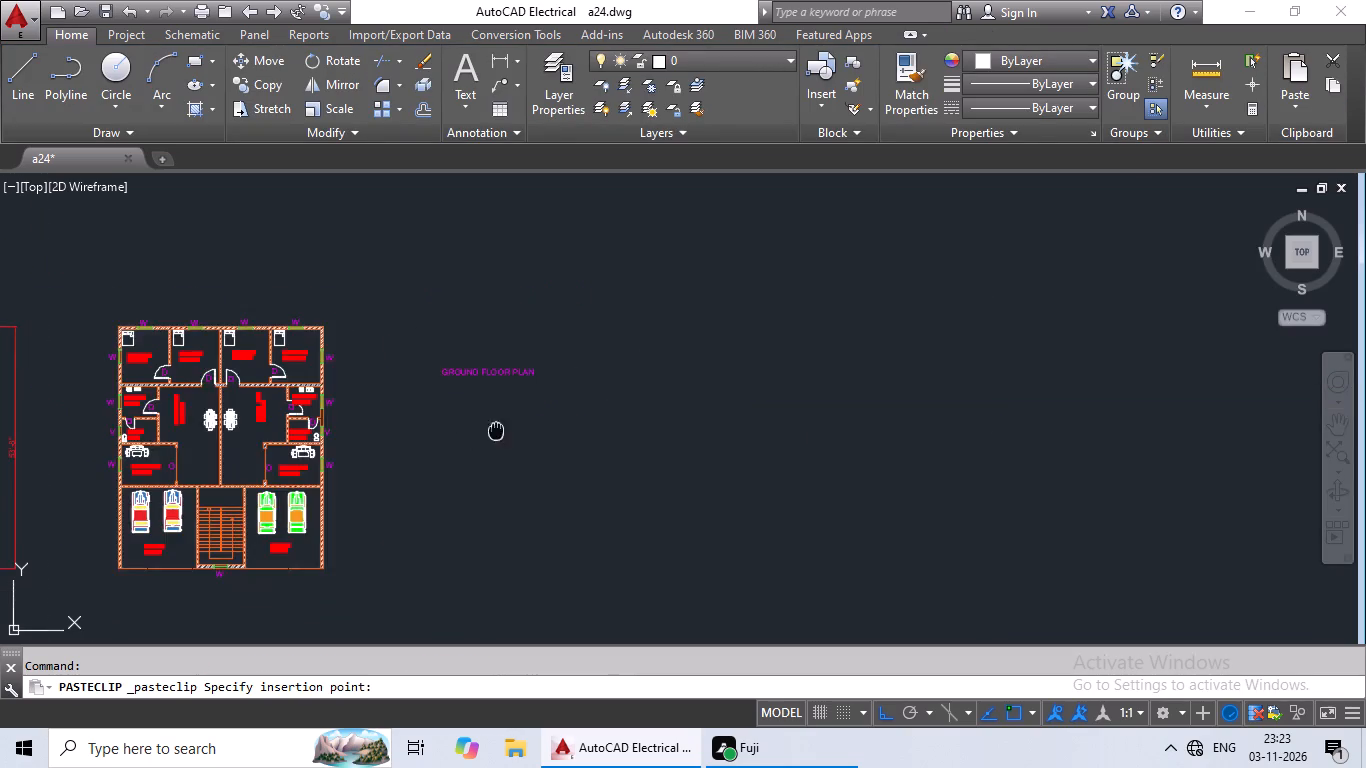
pyautogui.moveTo(504, 427); pyautogui.dragTo(633, 311, button='middle')
pyautogui.scroll(2, 312, 486)
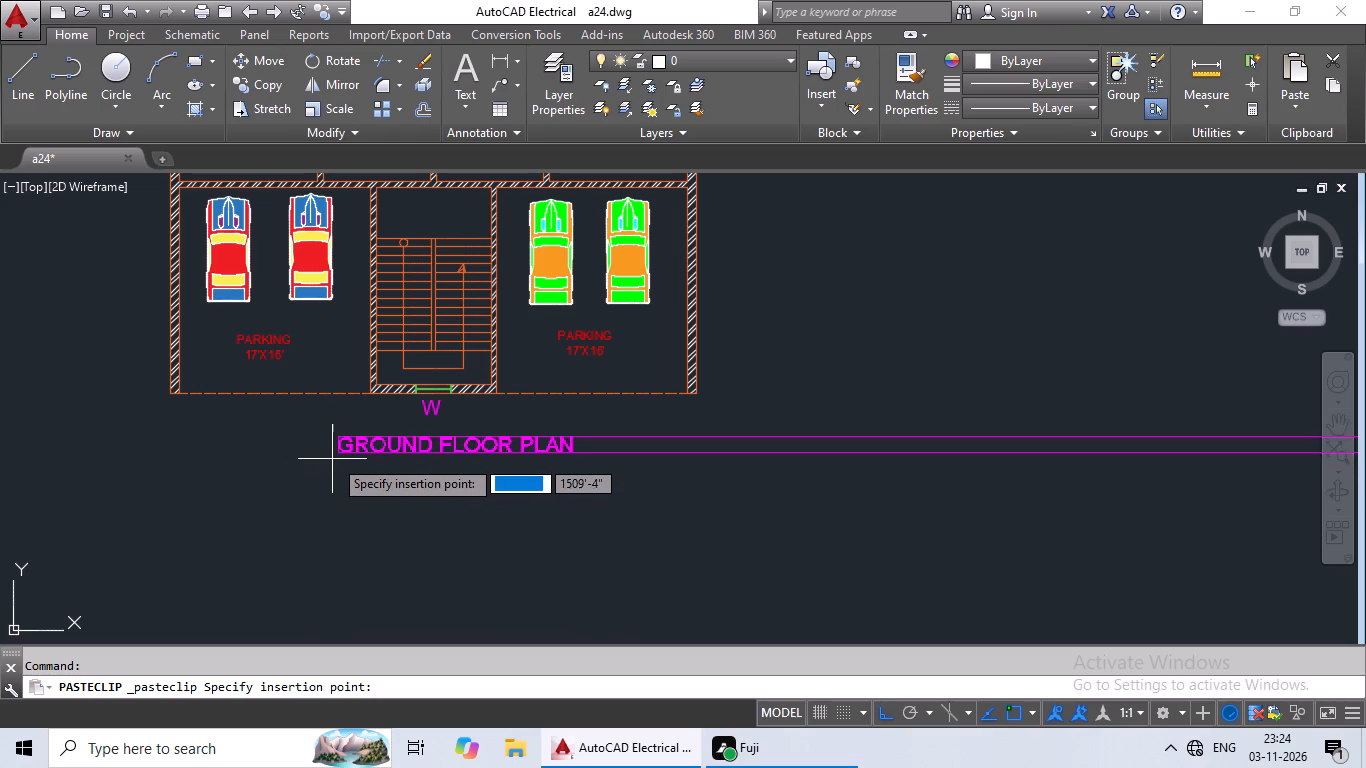
pyautogui.click(312, 464)
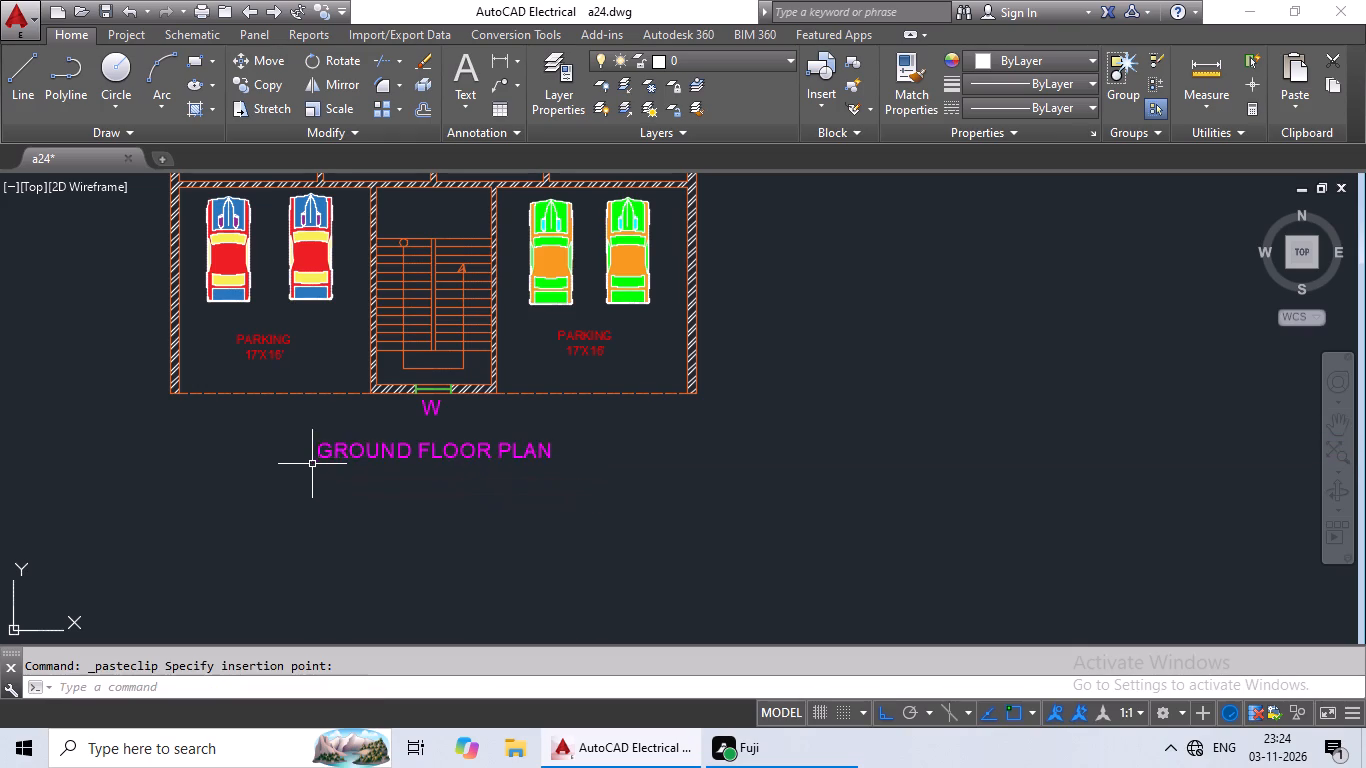
# Delete the original GROUND FLOOR PLAN text standing beside the plan.
pyautogui.scroll(-2, 632, 461)
pyautogui.moveTo(800, 436); pyautogui.dragTo(705, 482, button='middle')
pyautogui.moveTo(756, 427); pyautogui.dragTo(684, 494, button='middle')
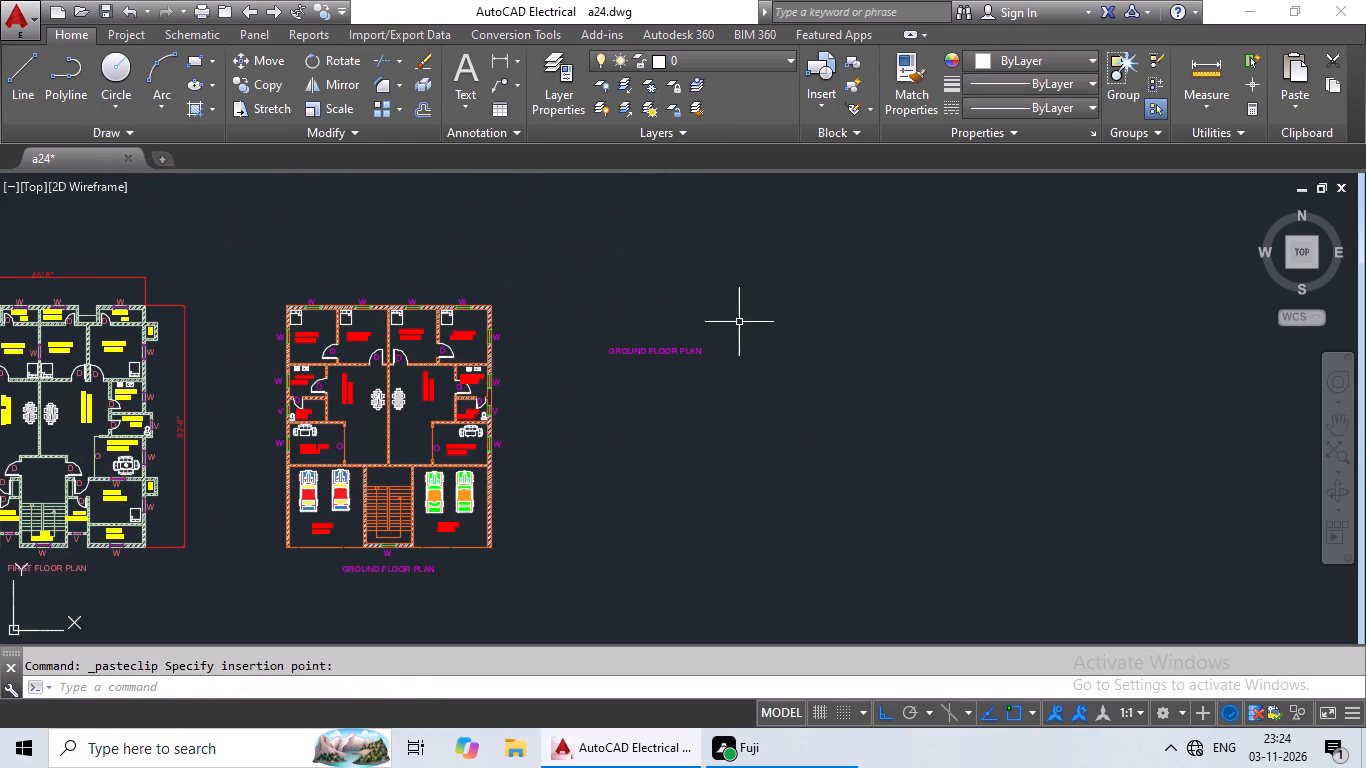
pyautogui.moveTo(725, 318); pyautogui.dragTo(629, 423)
pyautogui.click(636, 429)
pyautogui.press('Delete')
# Add a linear dimension for the overall width of the orange ground floor plan, placed above the bedroom wall.
pyautogui.scroll(-1, 643, 430)
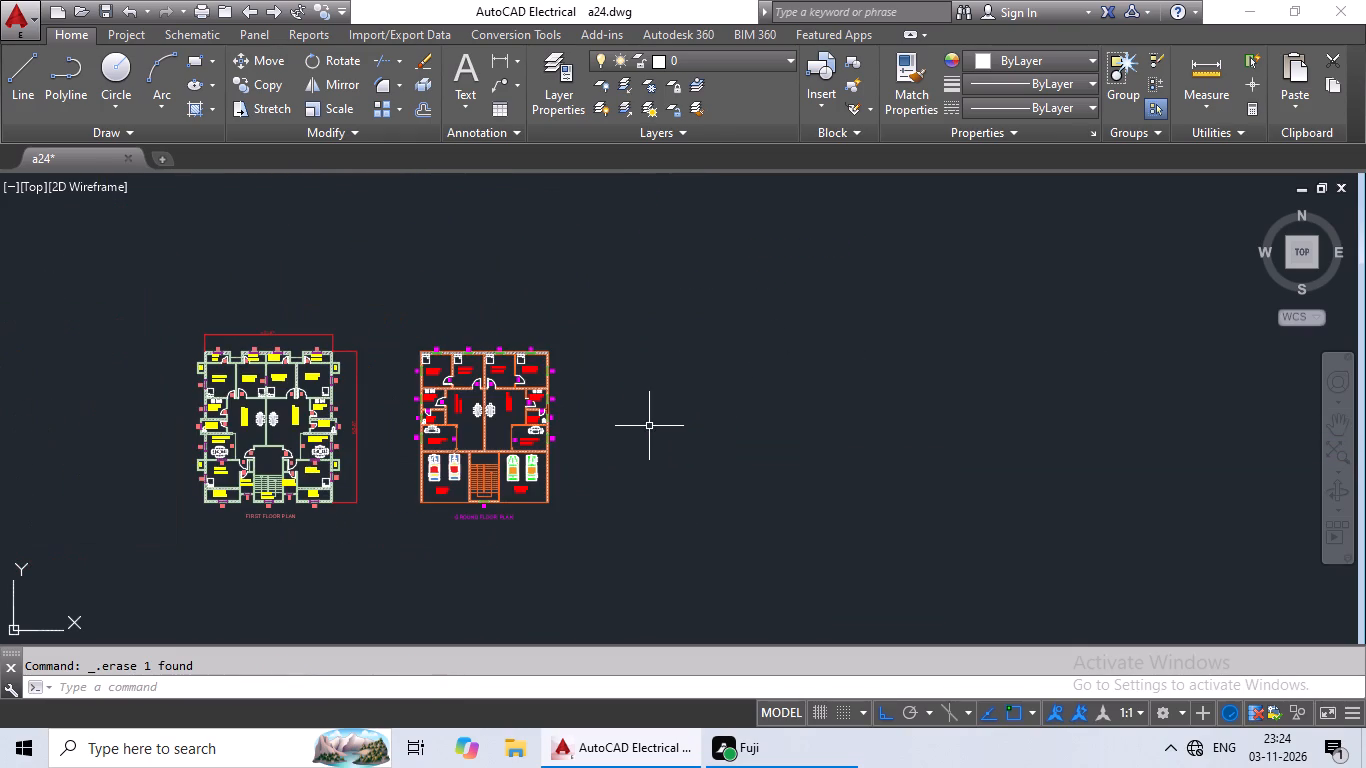
pyautogui.scroll(1, 502, 340)
pyautogui.moveTo(634, 356); pyautogui.dragTo(756, 355, button='middle')
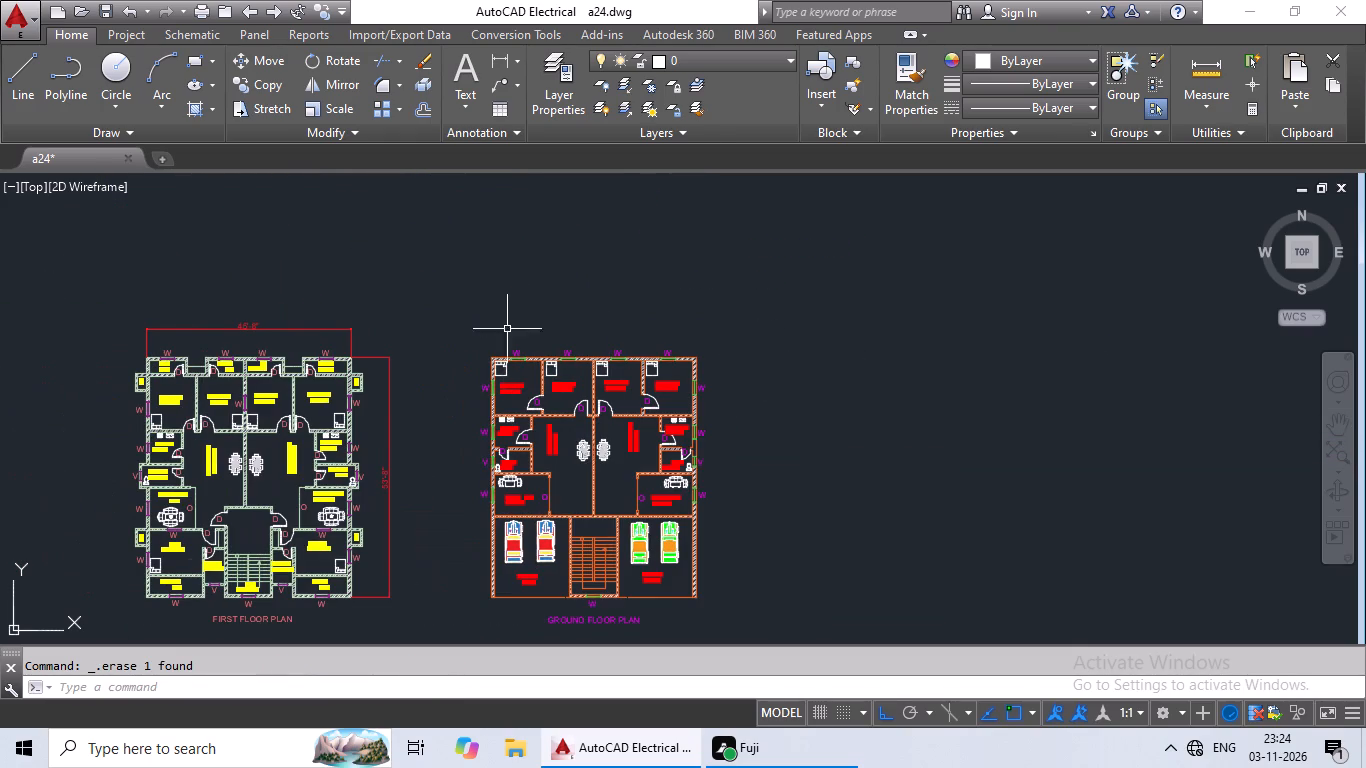
pyautogui.click(496, 60)
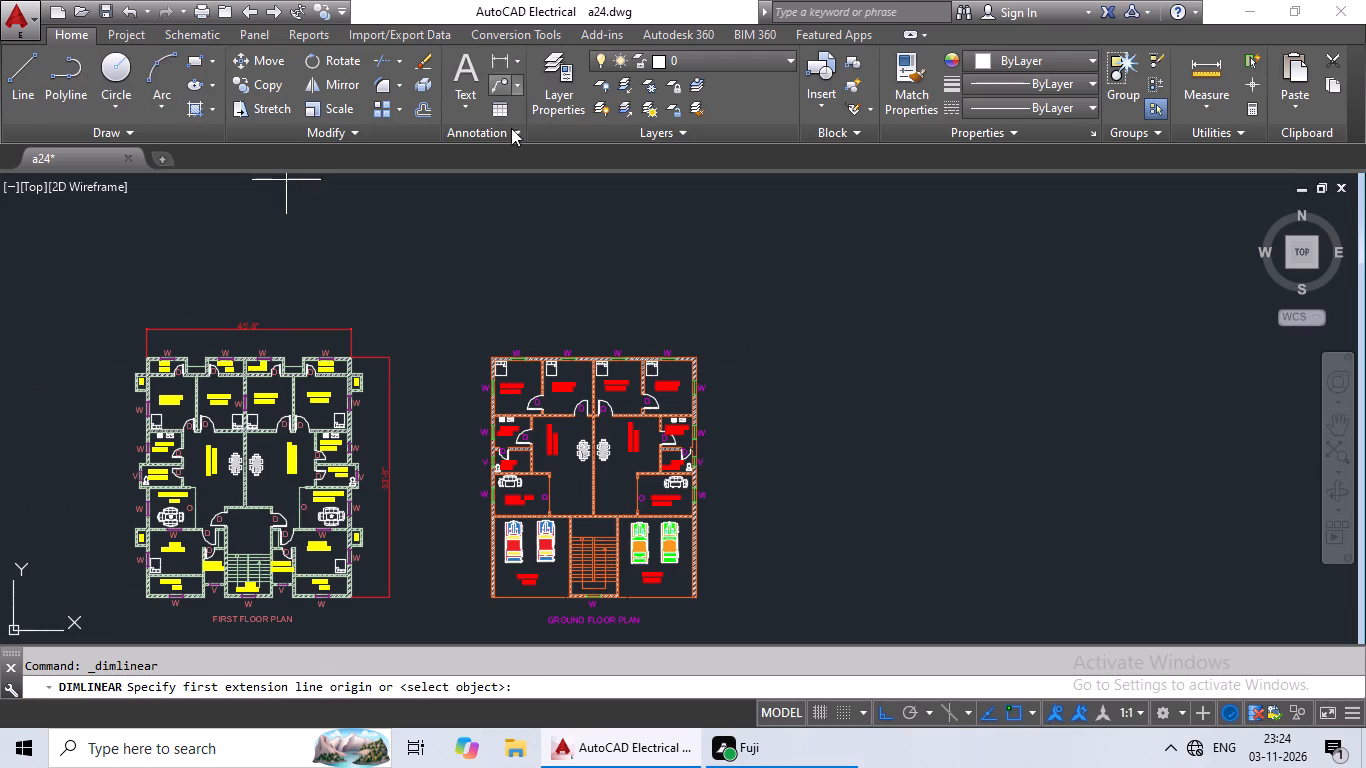
pyautogui.scroll(2, 496, 345)
pyautogui.click(484, 375)
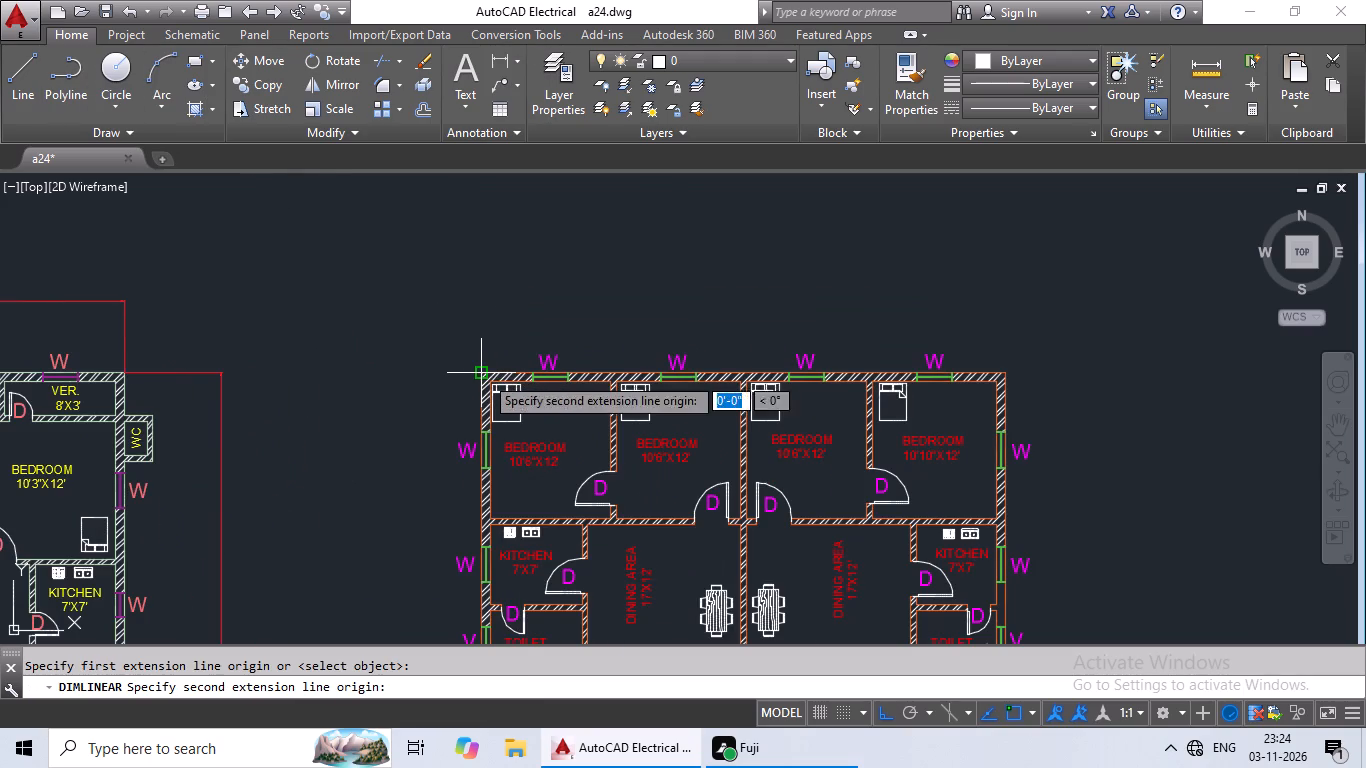
pyautogui.click(1009, 378)
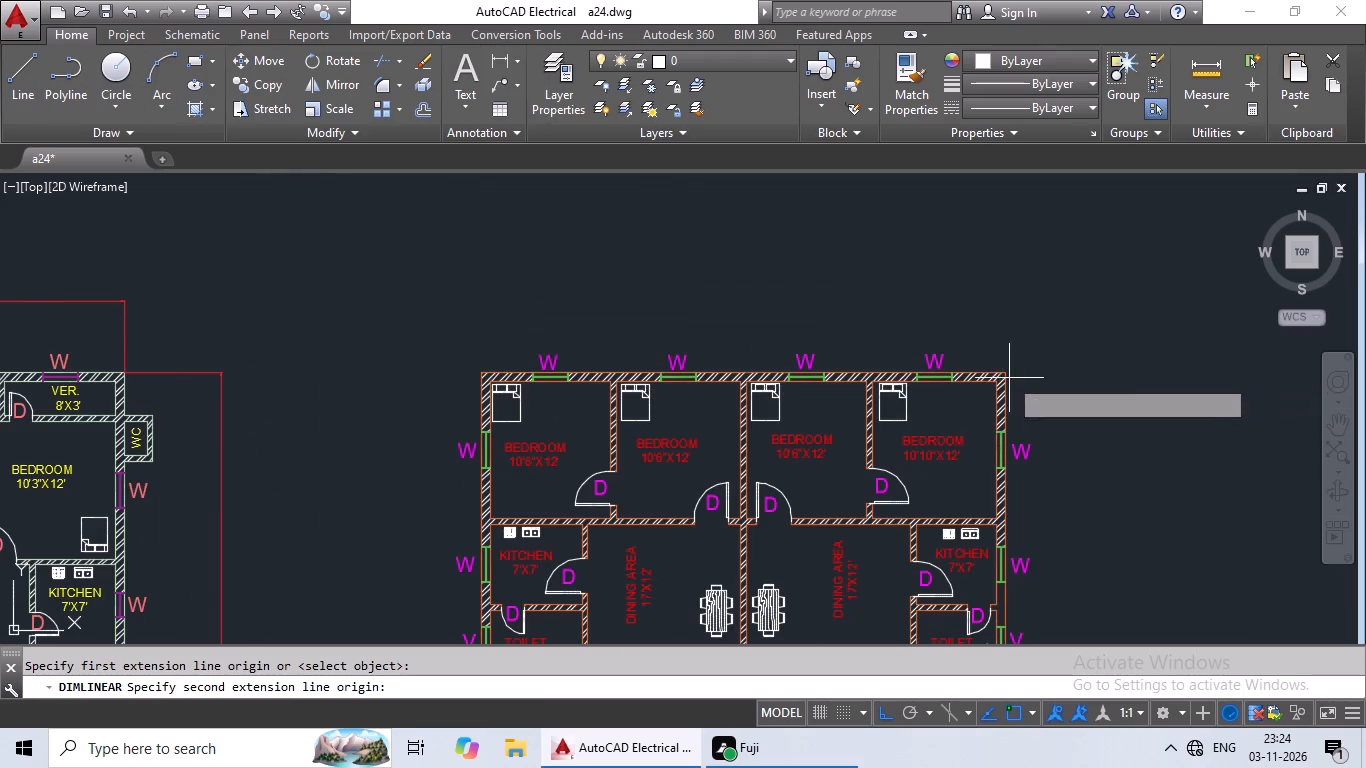
pyautogui.click(987, 300)
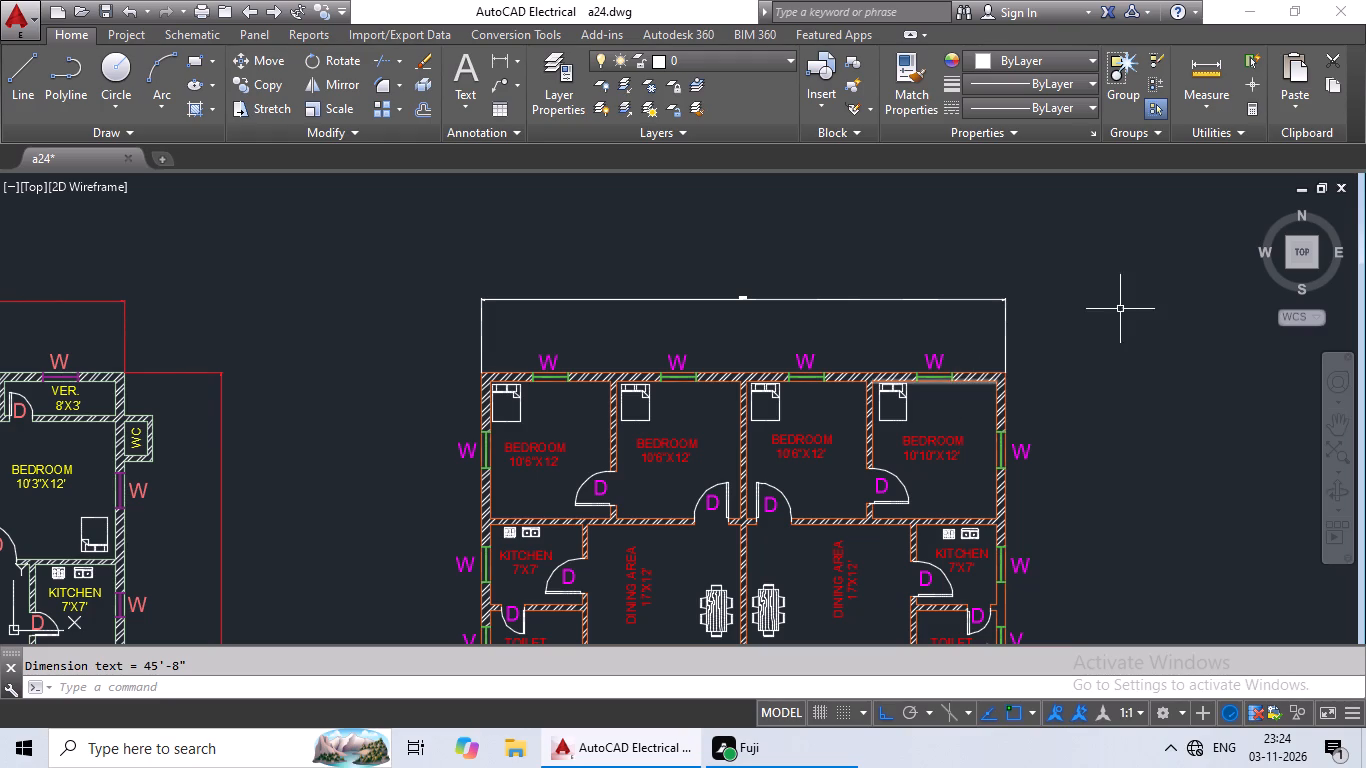
# Add a linear dimension for the orange plan's overall depth, placed about 10' outside the wall facing away from the first floor plan.
pyautogui.scroll(-3, 1048, 373)
pyautogui.moveTo(1065, 402); pyautogui.dragTo(602, 309, button='middle')
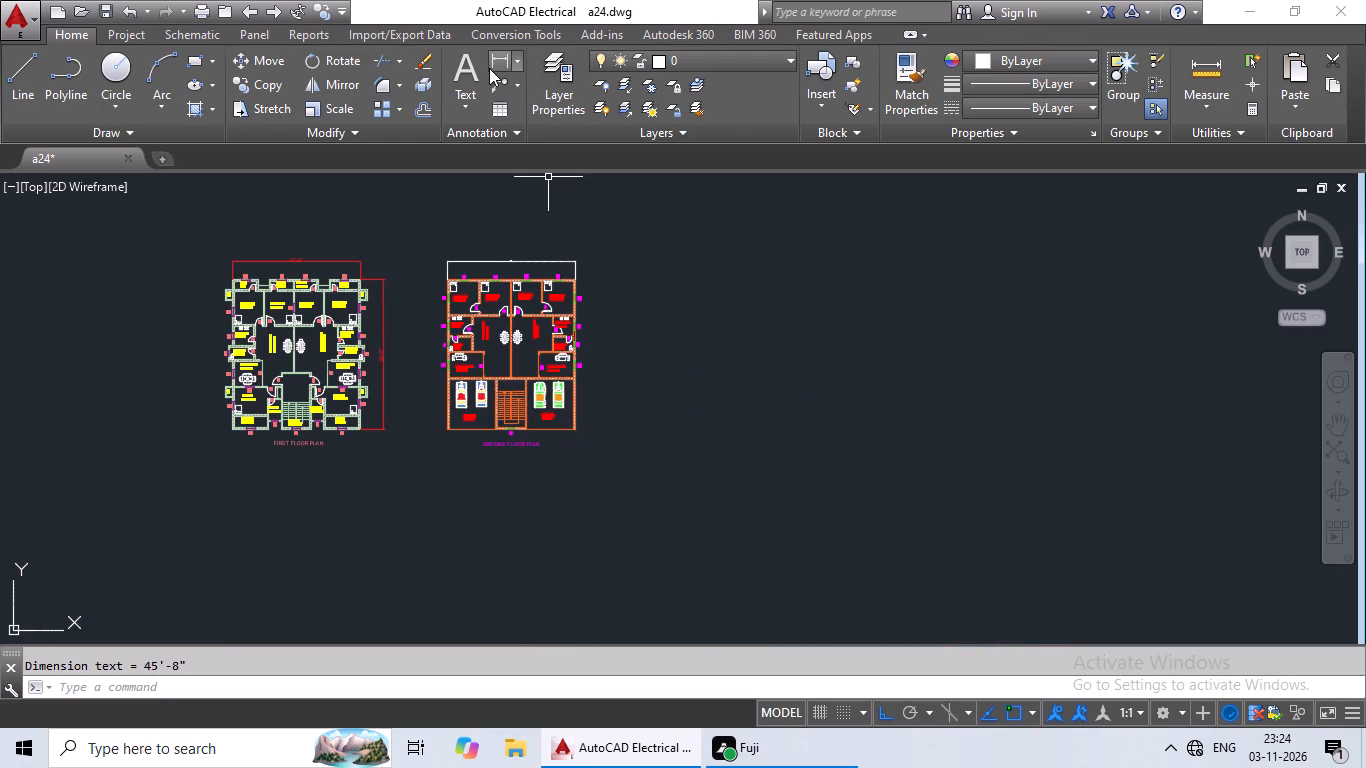
pyautogui.click(490, 60)
pyautogui.scroll(3, 596, 302)
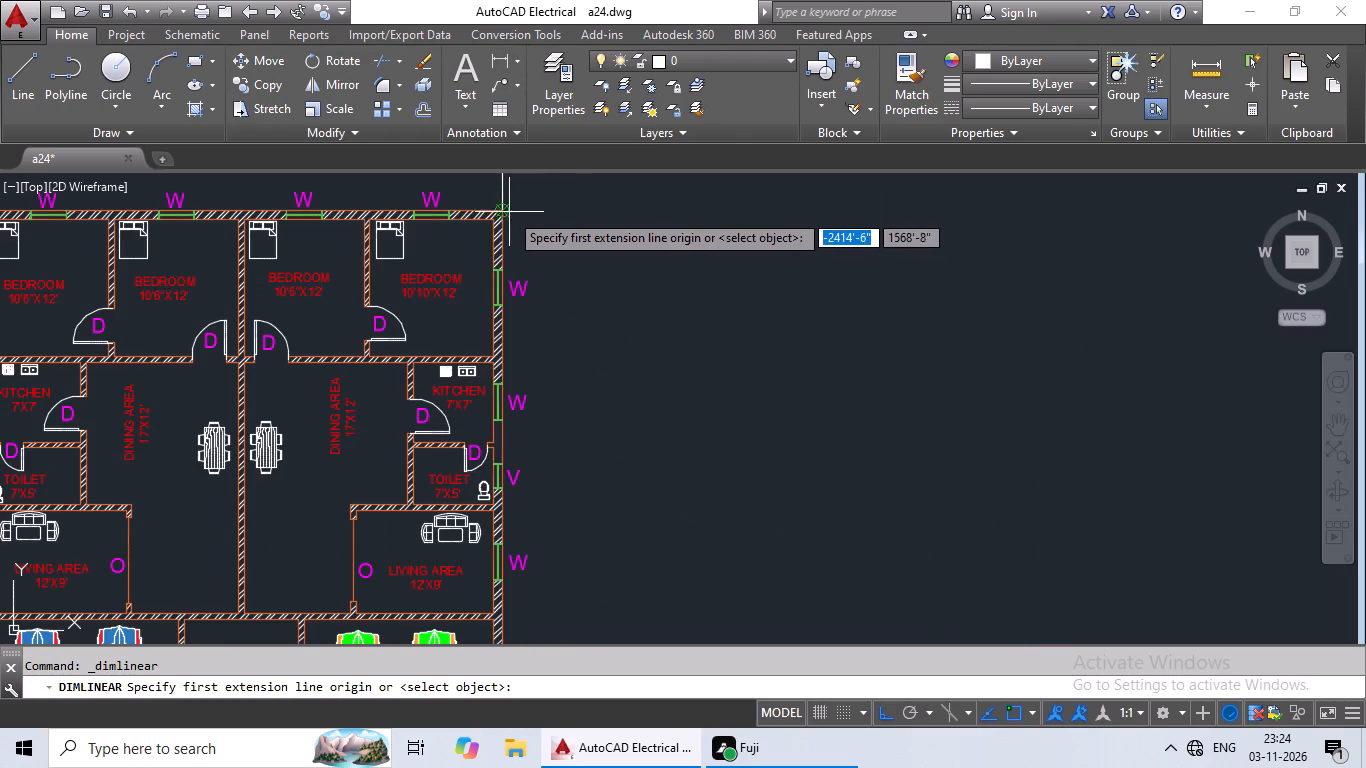
pyautogui.click(504, 210)
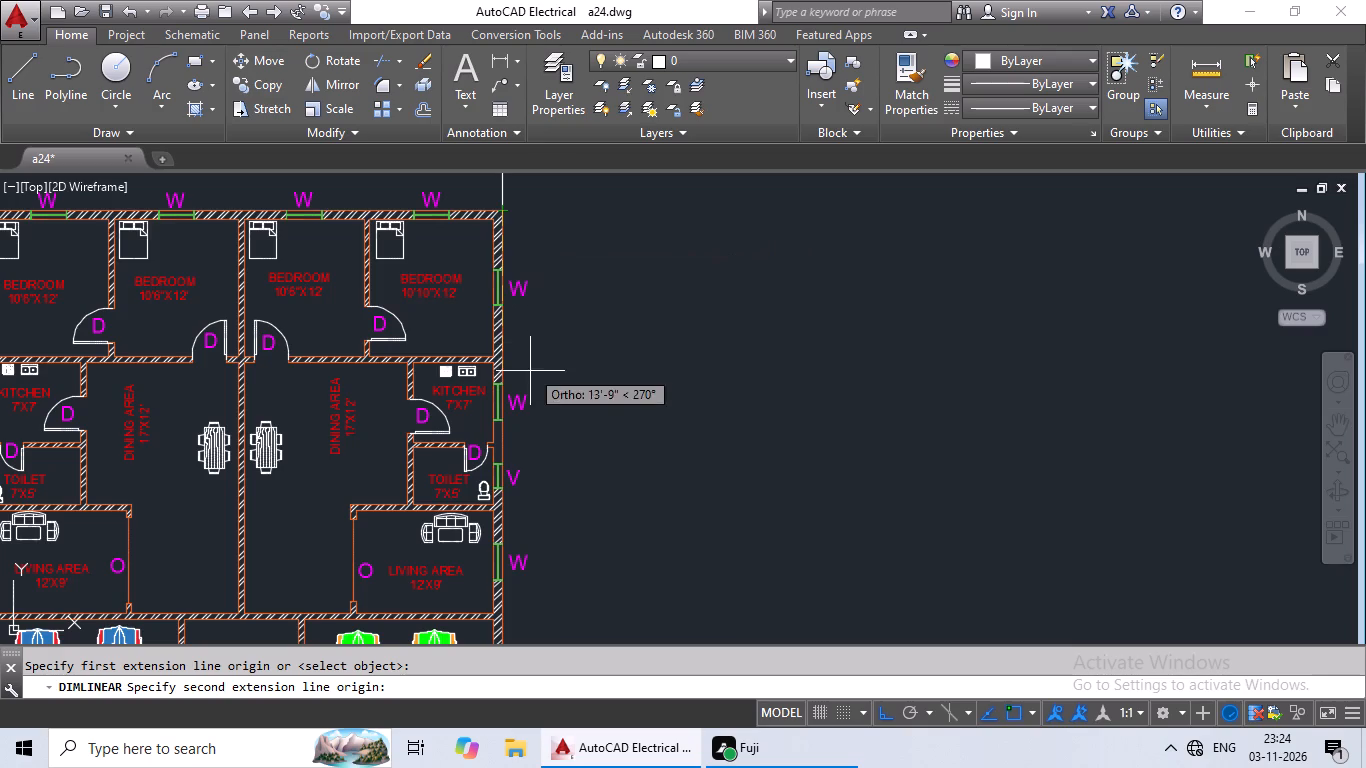
pyautogui.moveTo(530, 371); pyautogui.dragTo(579, 256, button='middle')
pyautogui.scroll(-2, 584, 289)
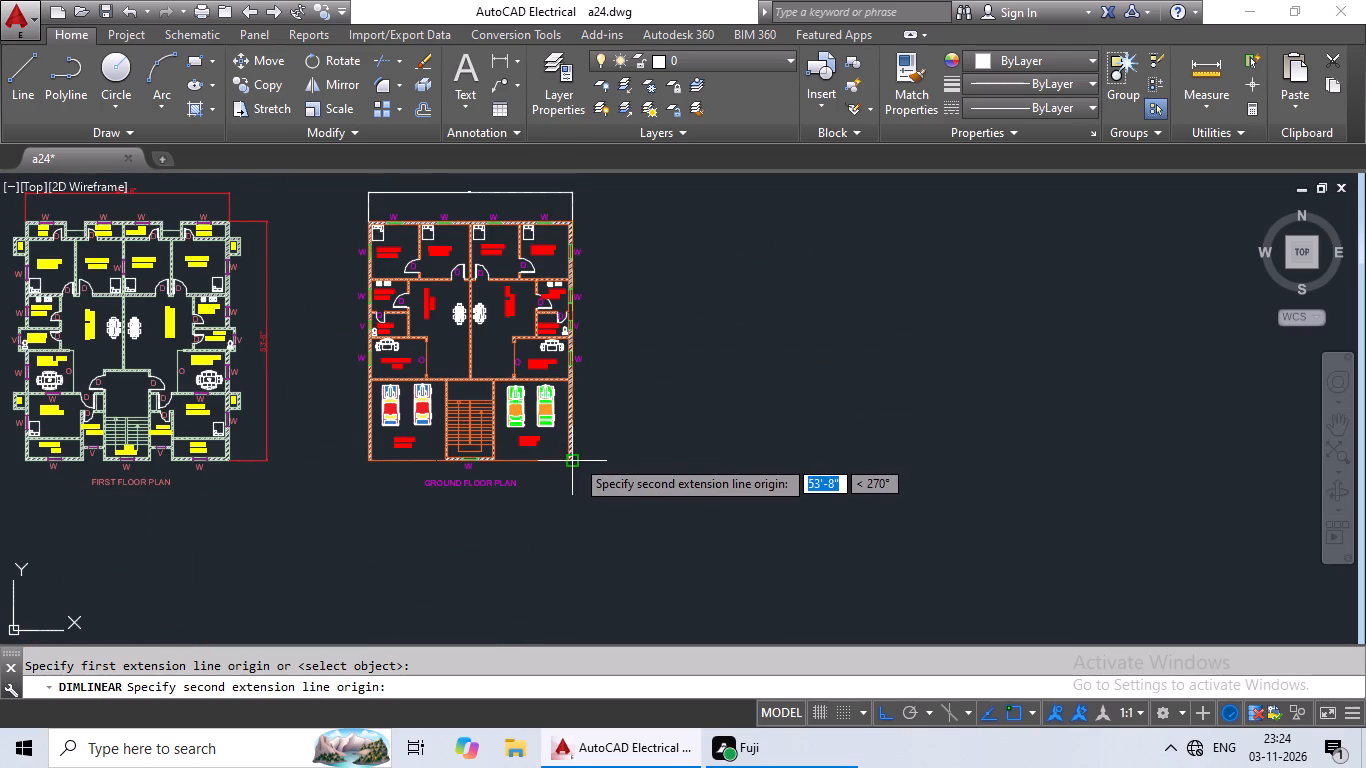
pyautogui.click(575, 459)
pyautogui.click(617, 461)
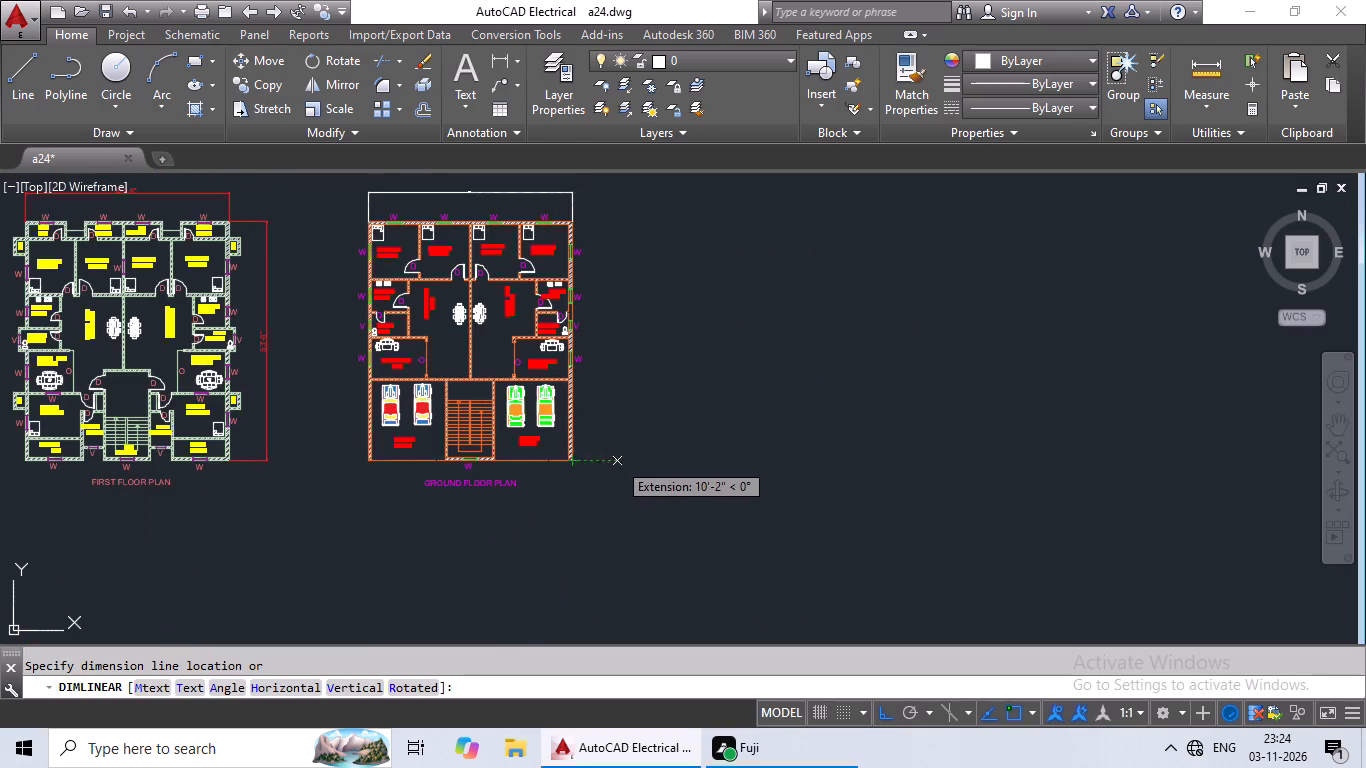
# Change the colour of the ground floor plan's overall width and depth dimensions to green.
pyautogui.scroll(-1, 721, 318)
pyautogui.moveTo(735, 319); pyautogui.dragTo(717, 392, button='middle')
pyautogui.scroll(3, 581, 318)
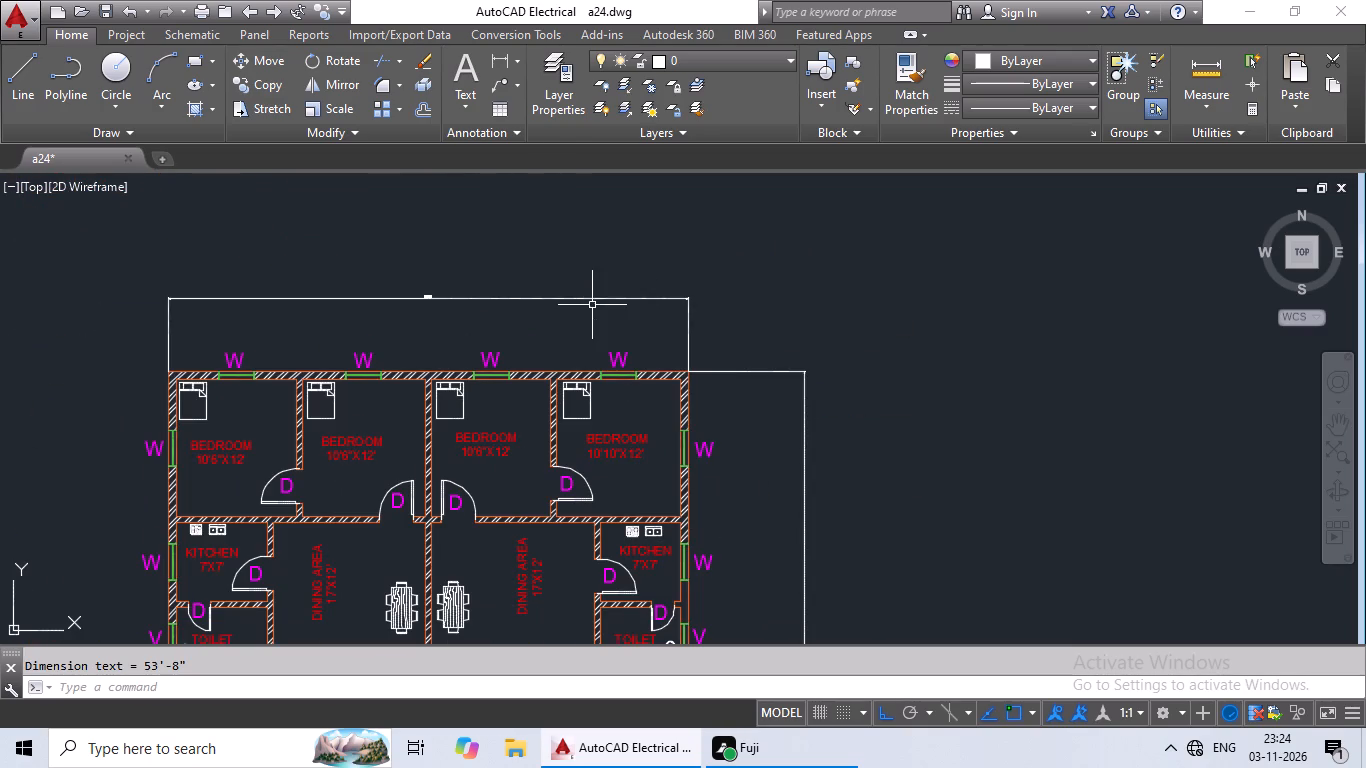
pyautogui.click(598, 297)
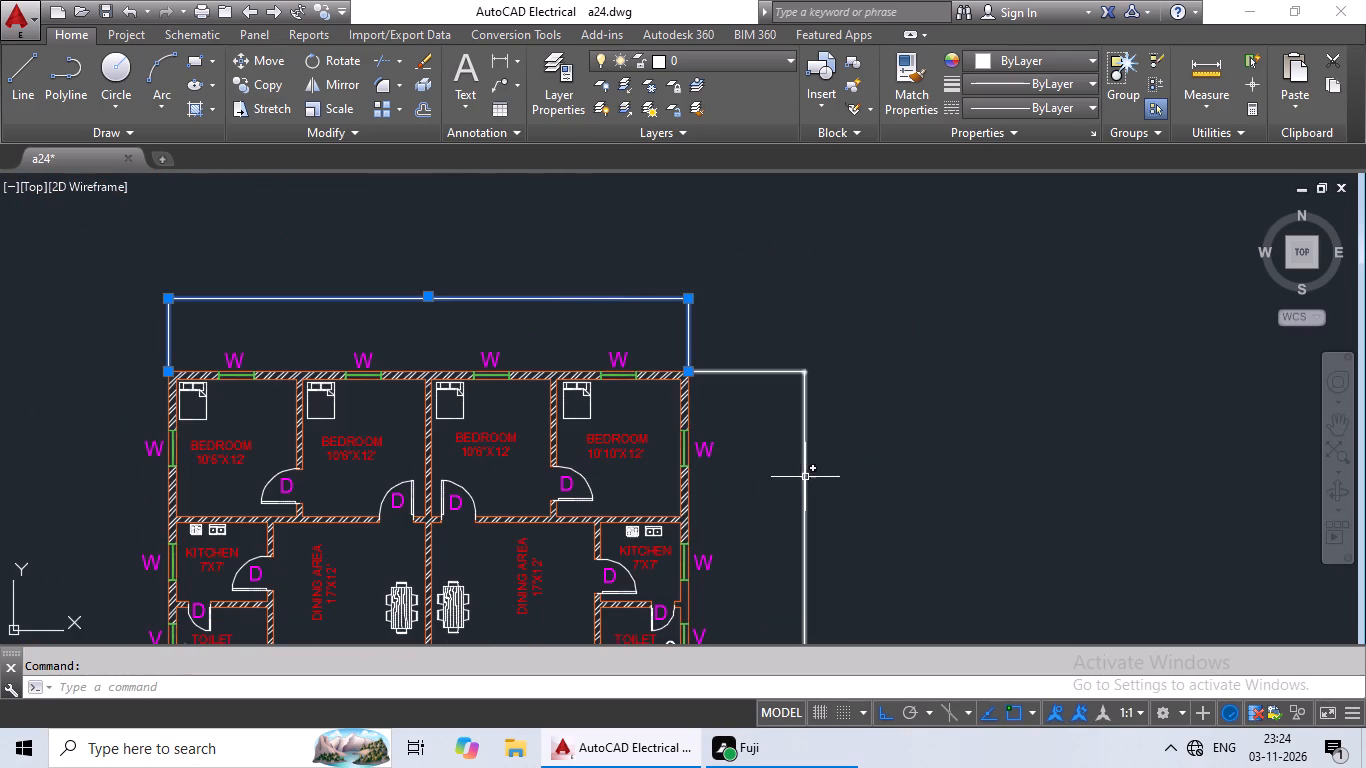
pyautogui.click(802, 484)
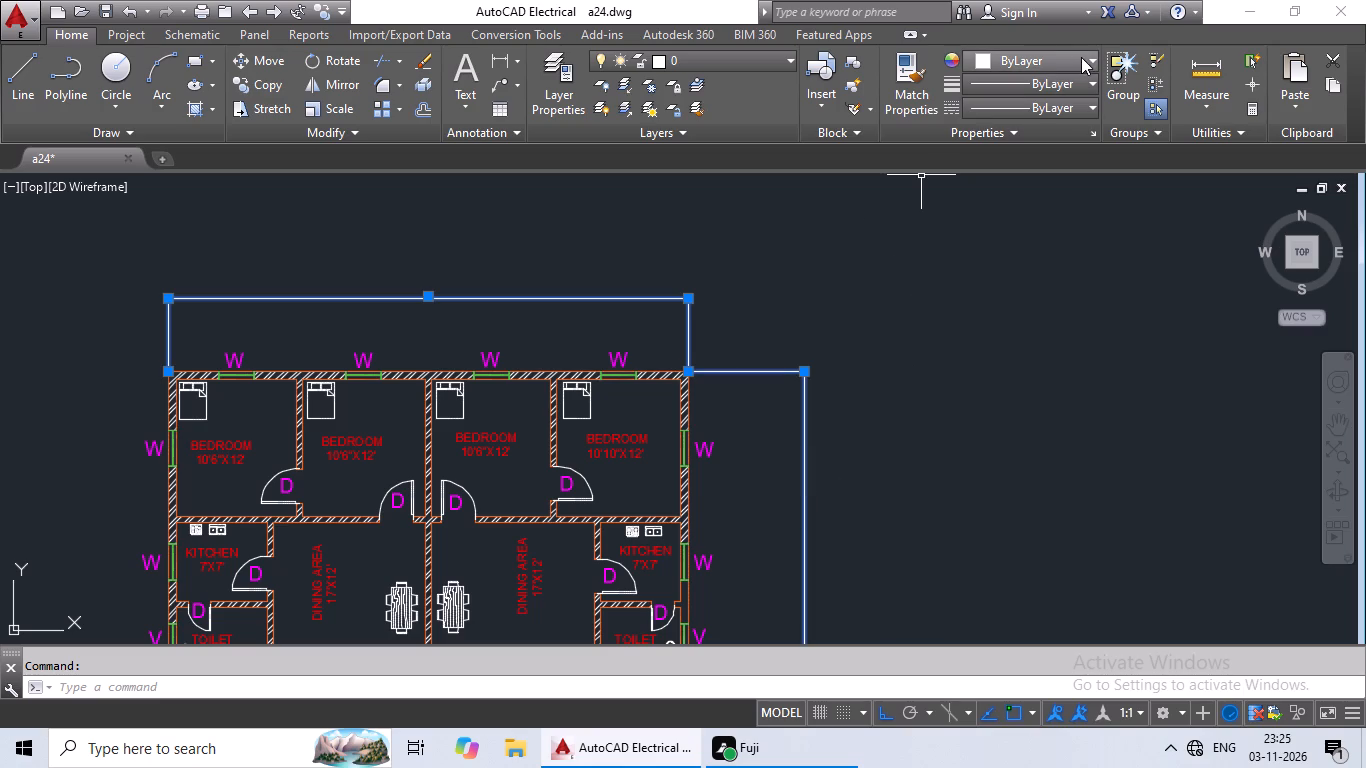
pyautogui.click(1091, 58)
pyautogui.click(1016, 259)
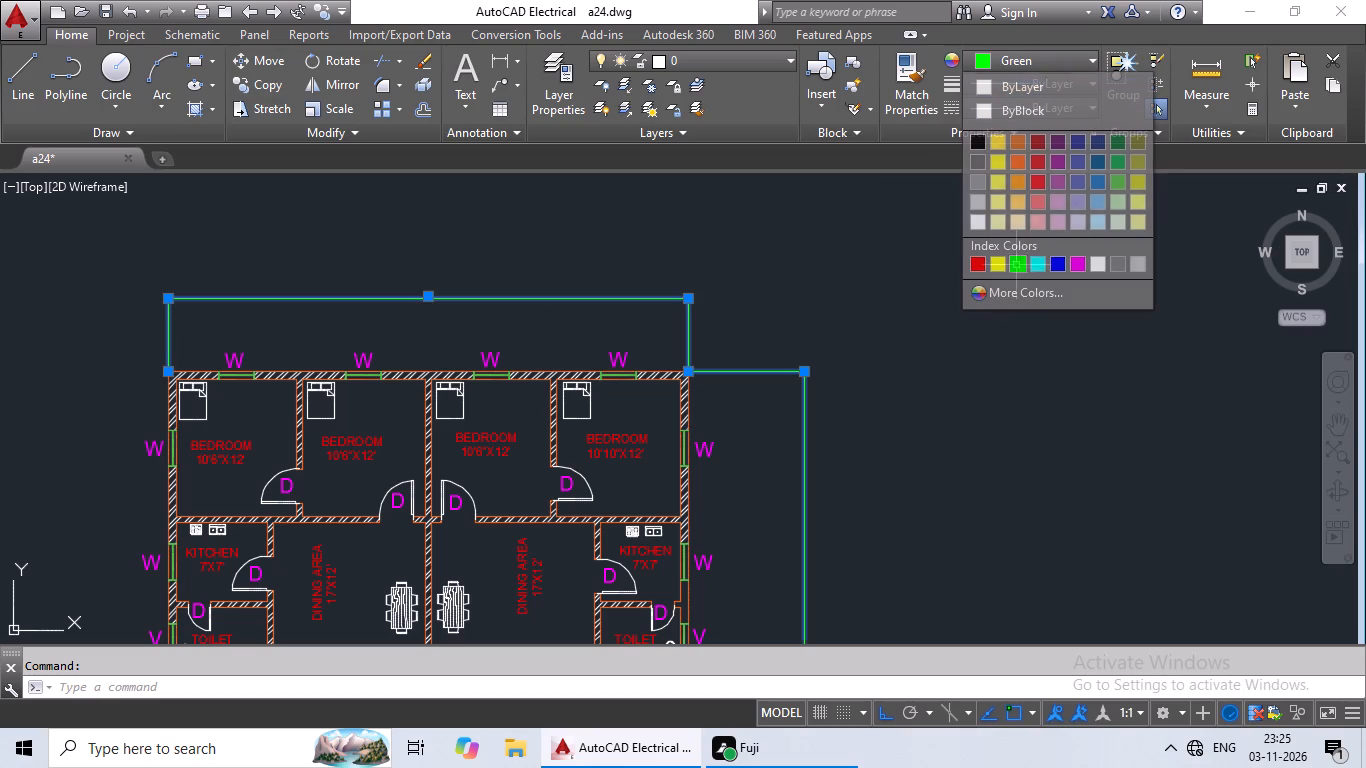
pyautogui.press('Escape')
# Set the text height of the ground floor plan's overall width dimension to 1'-4".
pyautogui.scroll(2, 392, 243)
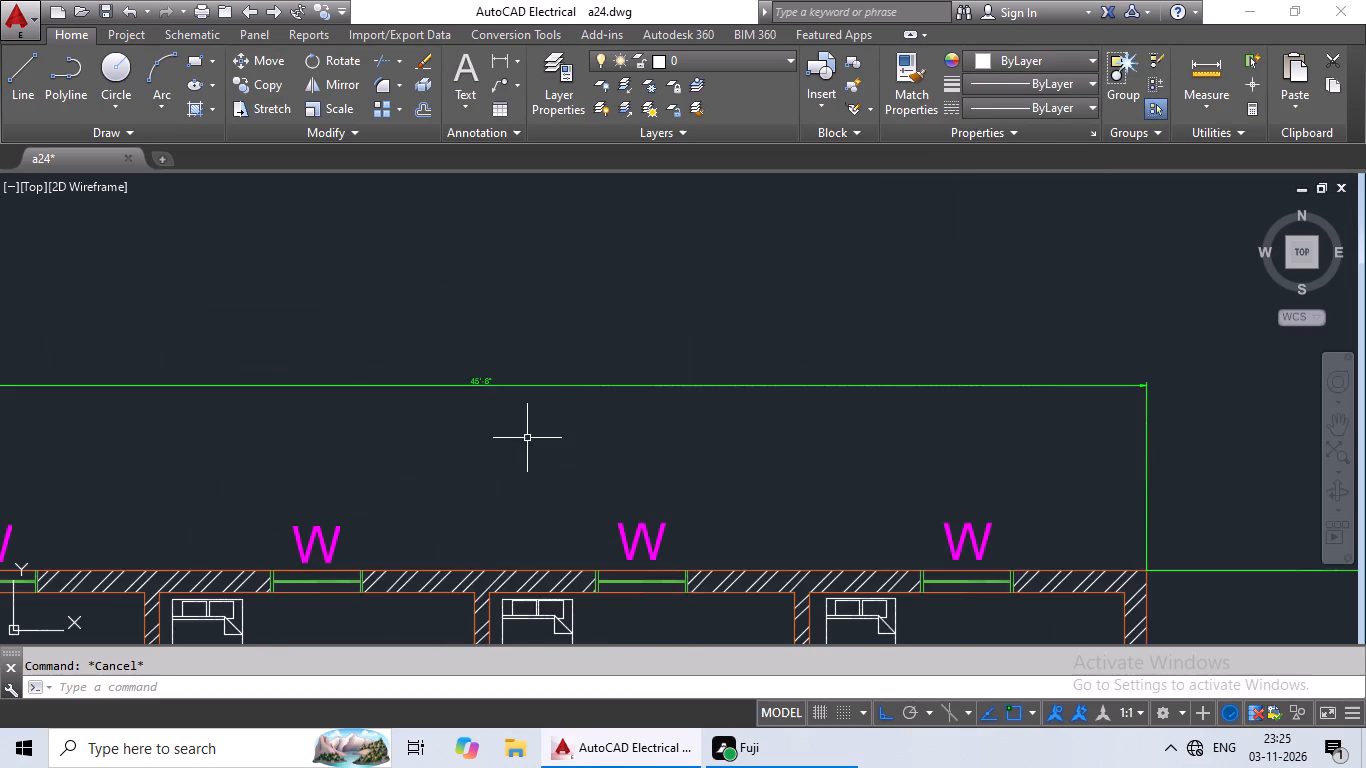
pyautogui.scroll(1, 529, 442)
pyautogui.scroll(3, 434, 309)
pyautogui.doubleClick(461, 470)
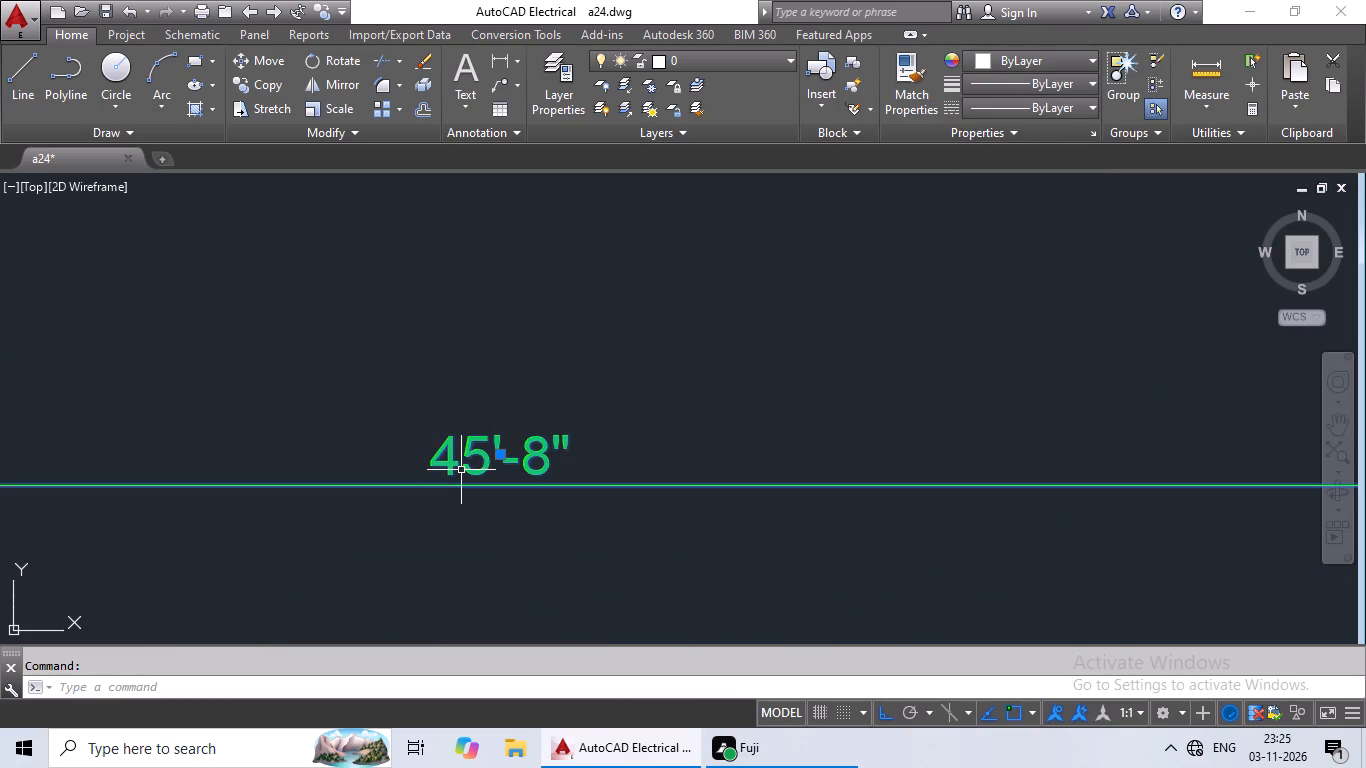
pyautogui.doubleClick(467, 457)
pyautogui.click(467, 457)
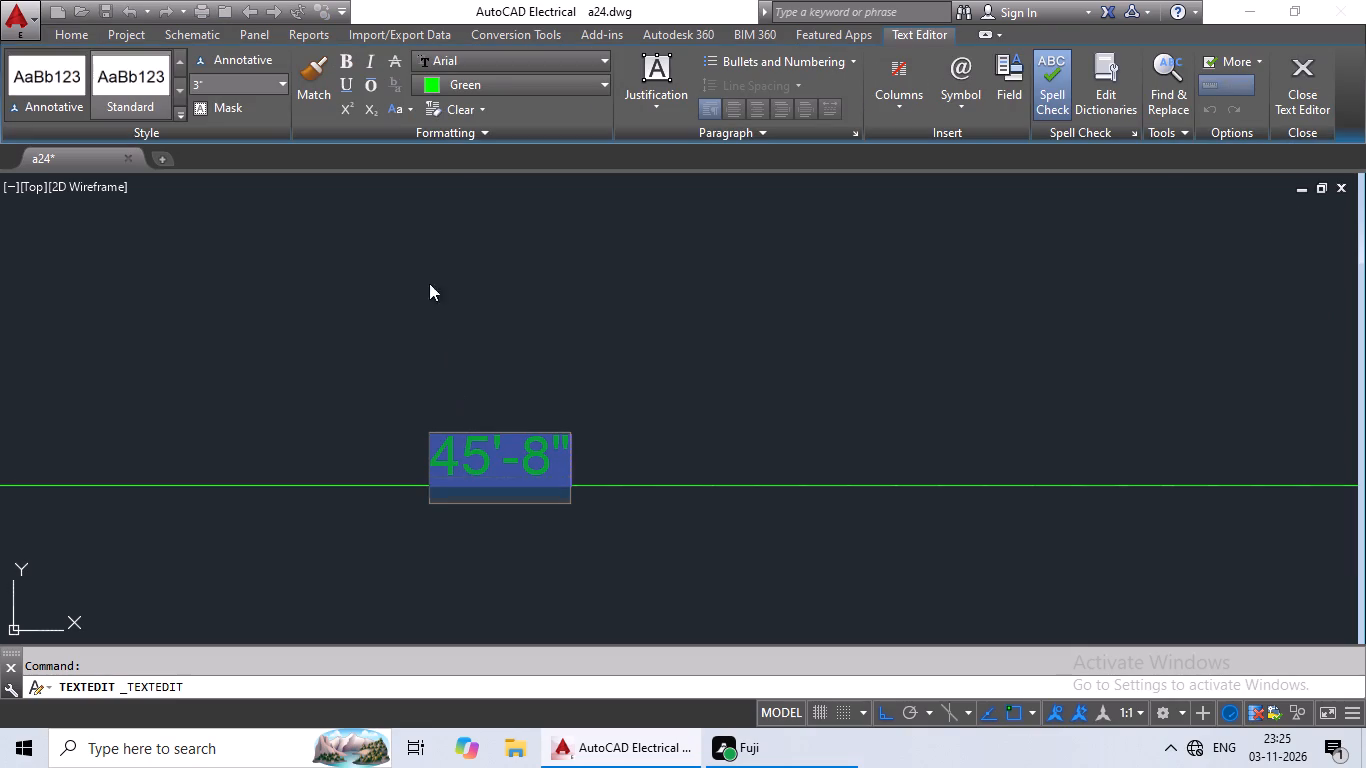
pyautogui.click(283, 76)
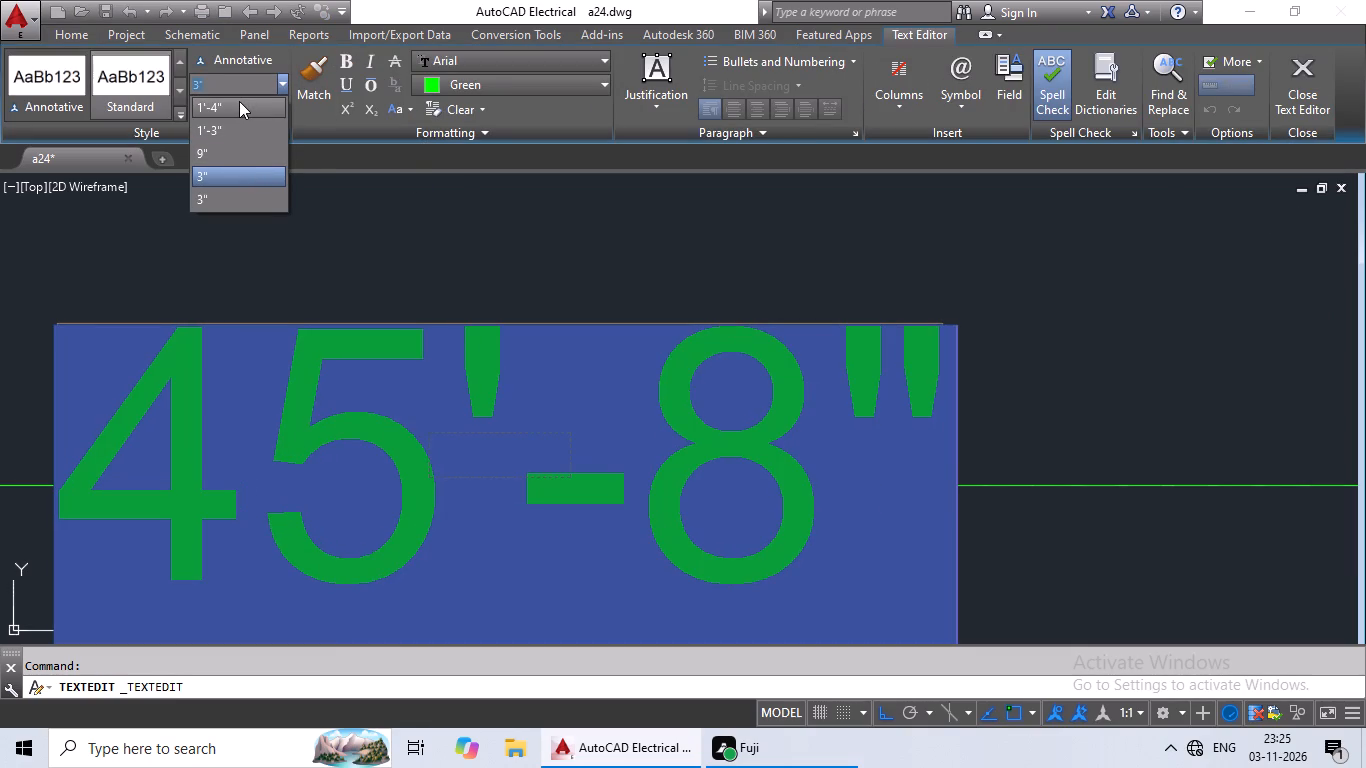
pyautogui.click(239, 101)
pyautogui.click(765, 281)
# Set the text height of the ground floor plan's overall depth dimension to 1'-4".
pyautogui.scroll(-4, 776, 284)
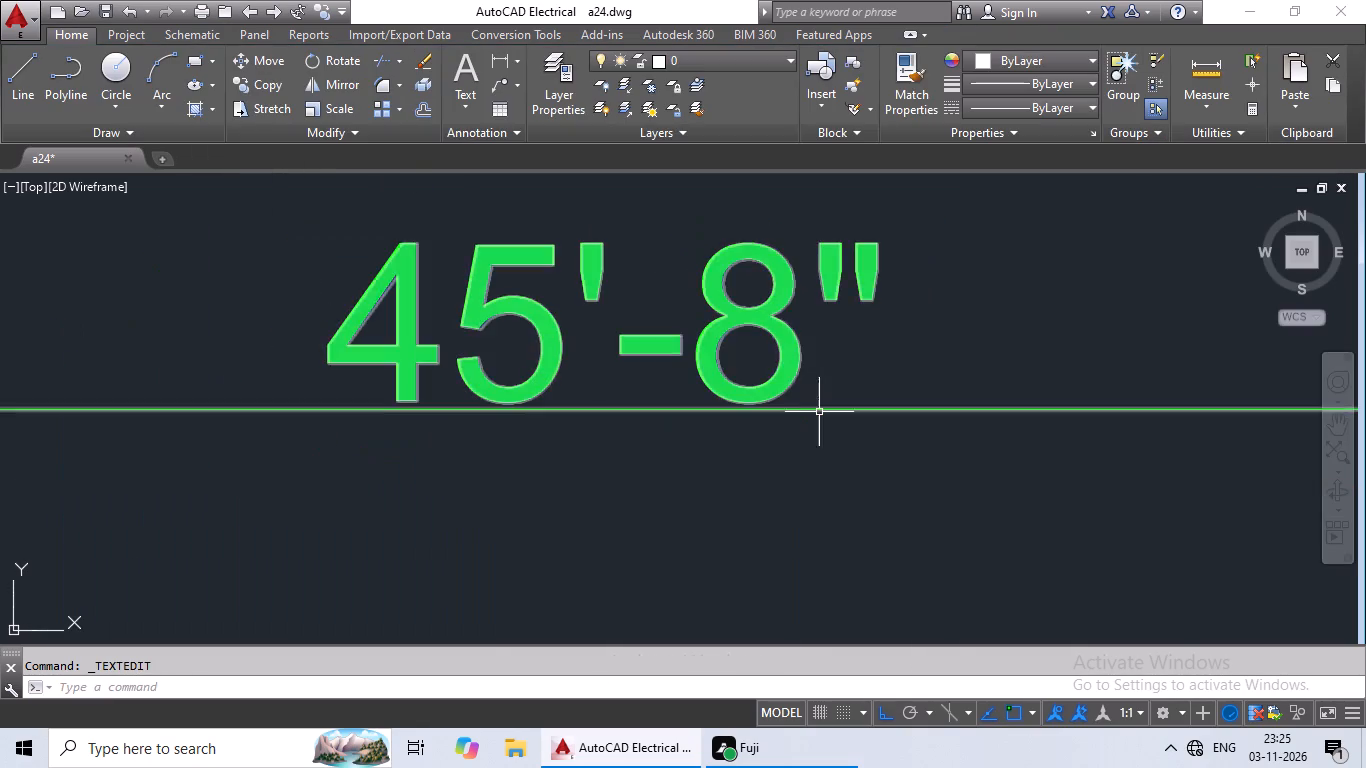
pyautogui.scroll(-3, 835, 415)
pyautogui.moveTo(879, 365); pyautogui.dragTo(618, 317, button='middle')
pyautogui.scroll(1, 600, 308)
pyautogui.scroll(-4, 603, 314)
pyautogui.moveTo(664, 430); pyautogui.dragTo(648, 291, button='middle')
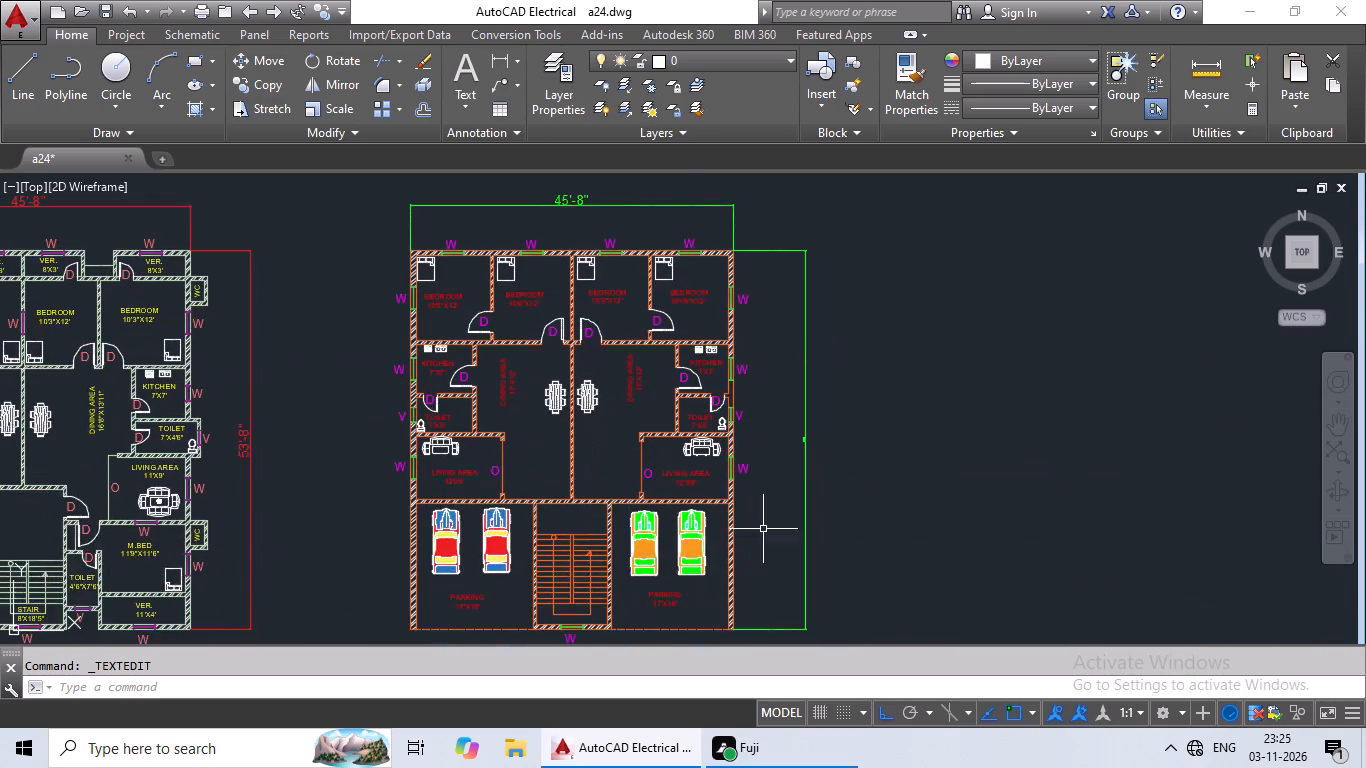
pyautogui.scroll(1, 832, 525)
pyautogui.scroll(4, 786, 373)
pyautogui.doubleClick(805, 503)
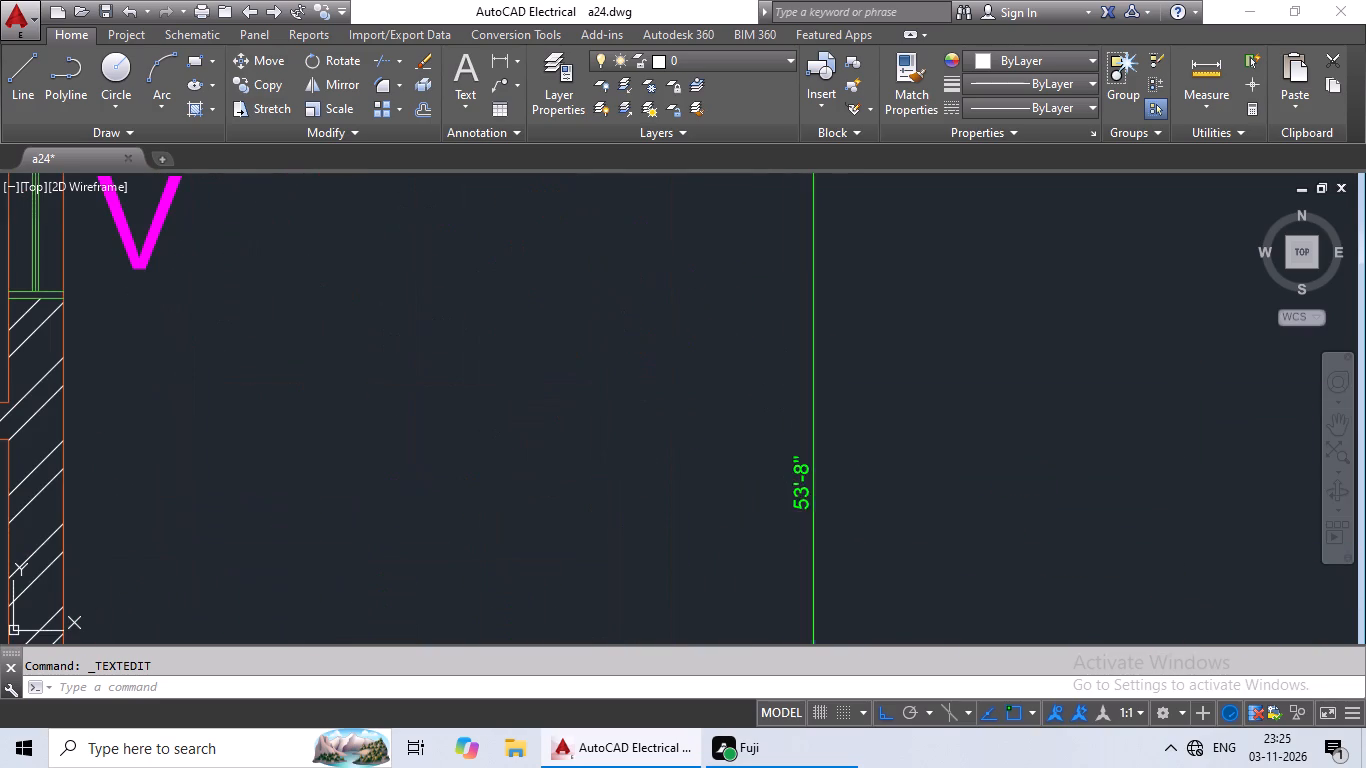
pyautogui.click(786, 500)
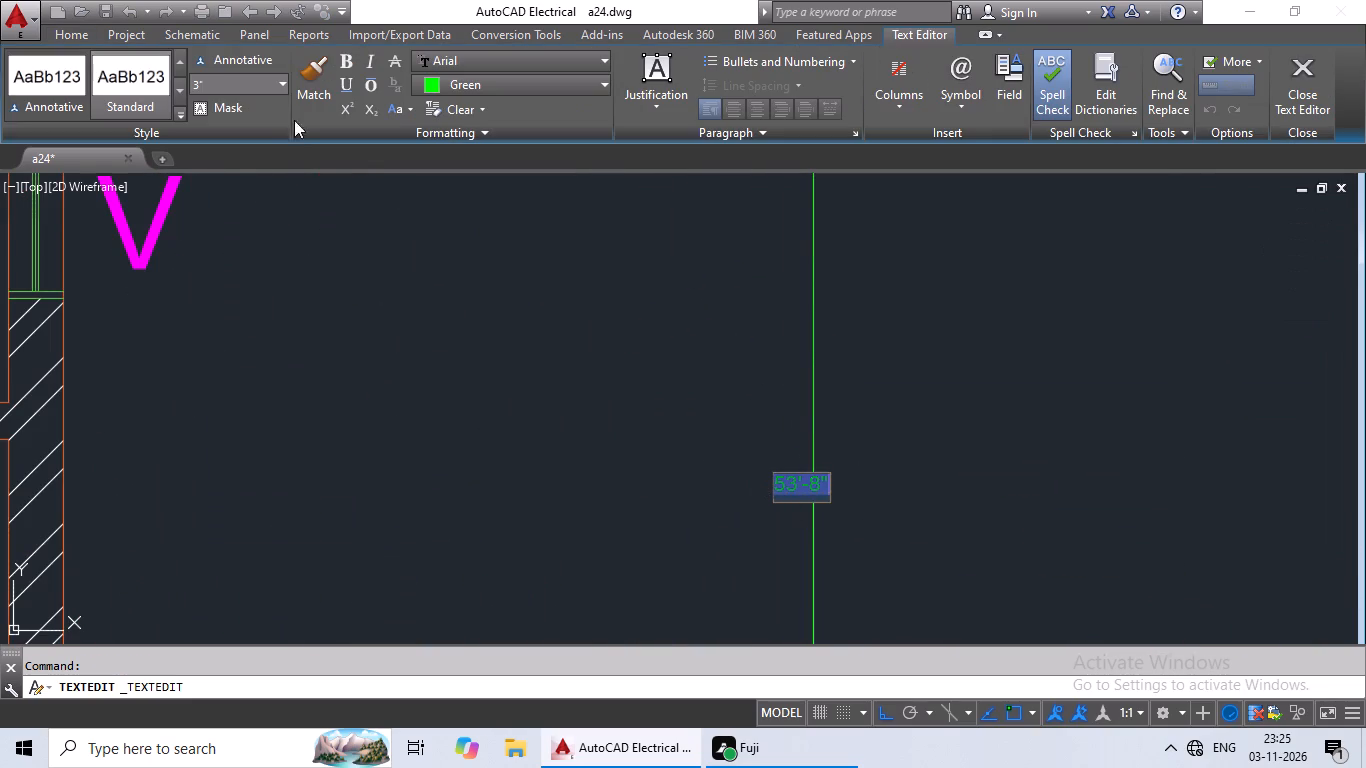
pyautogui.click(606, 81)
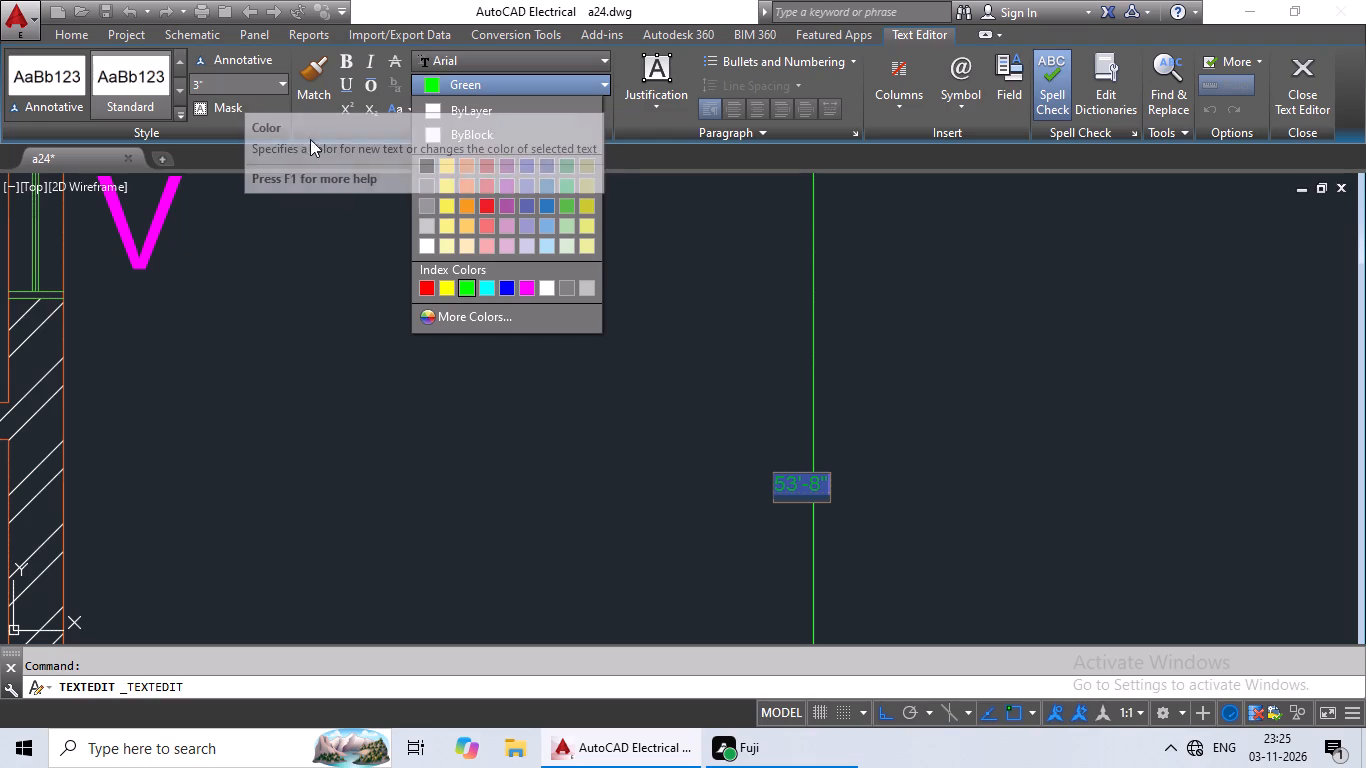
pyautogui.click(325, 318)
pyautogui.click(284, 86)
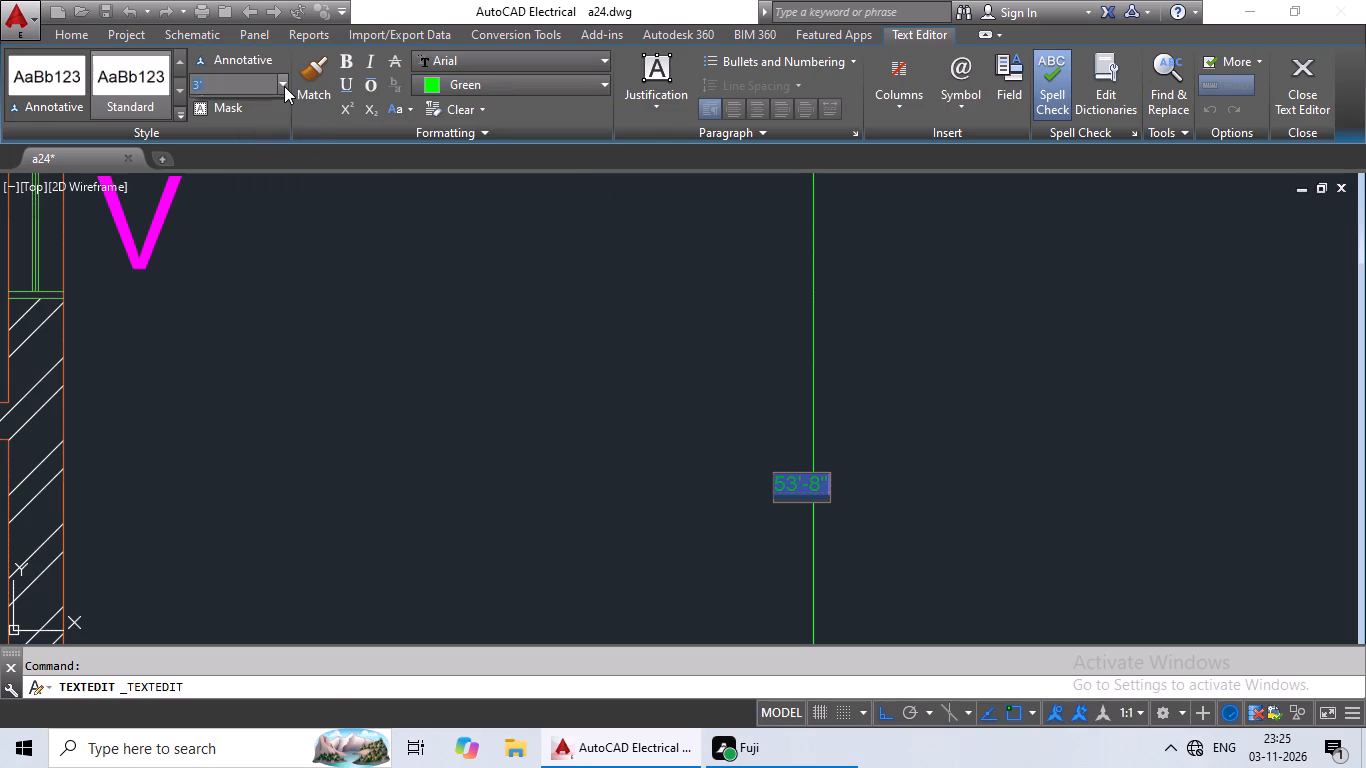
pyautogui.click(239, 116)
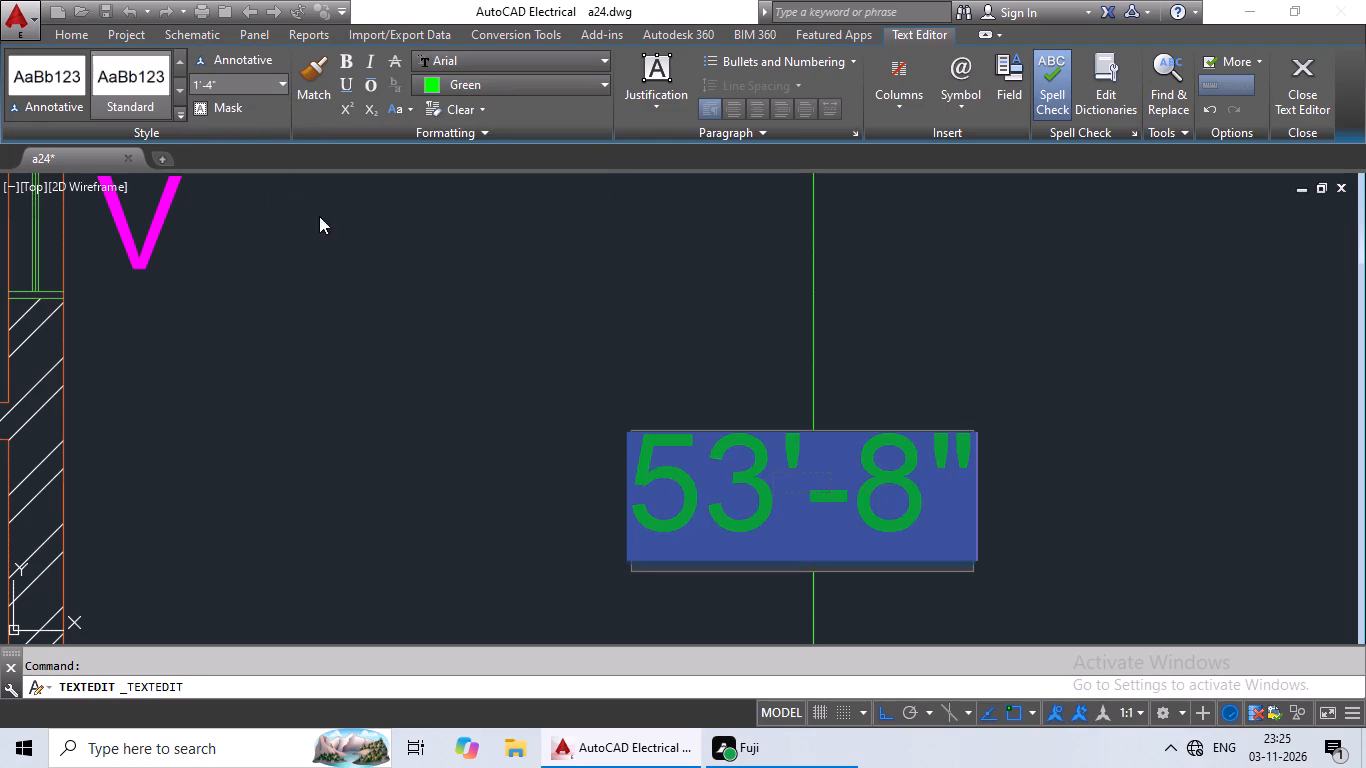
pyautogui.click(451, 405)
# Copy the whole ground floor plan with its dimensions and title, and paste it on the opposite side of the first floor plan.
pyautogui.scroll(-8, 519, 379)
pyautogui.middleClick(525, 394)
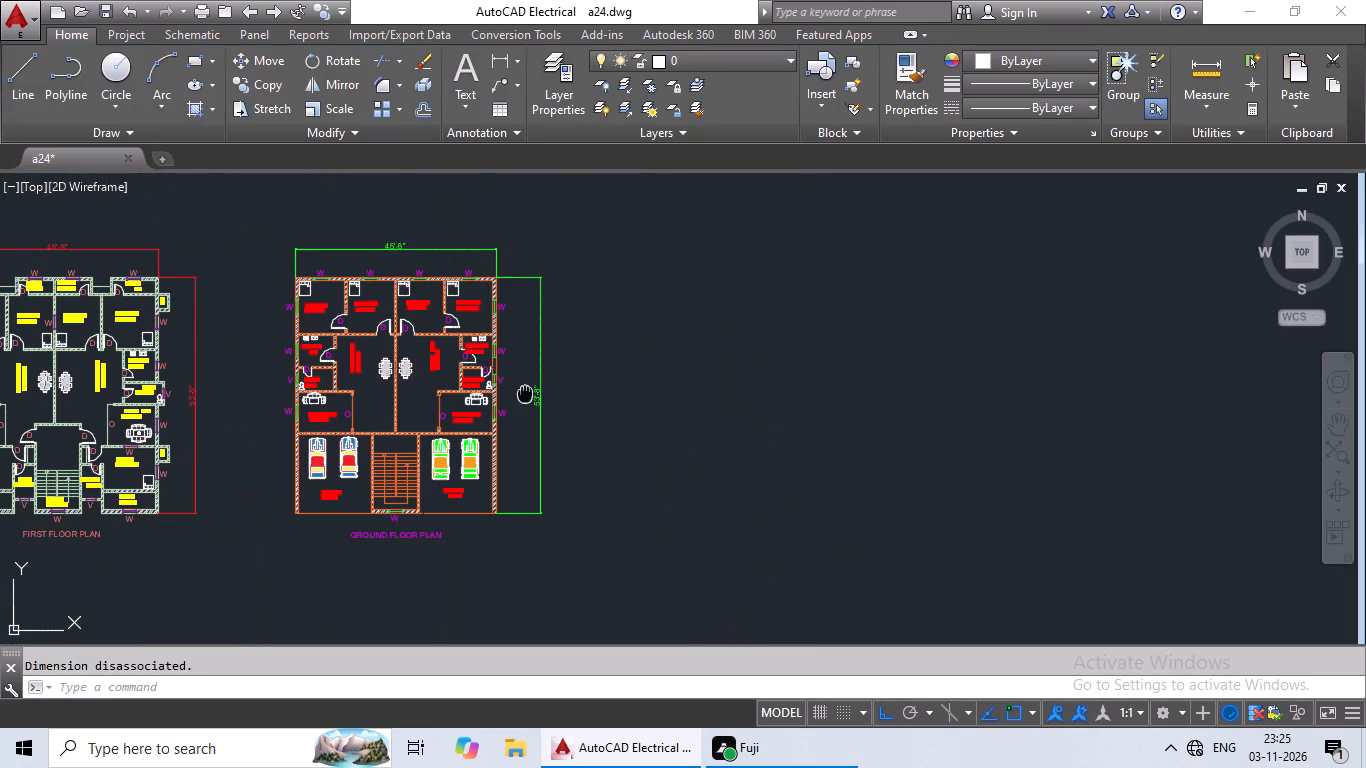
pyautogui.moveTo(567, 220); pyautogui.dragTo(214, 335)
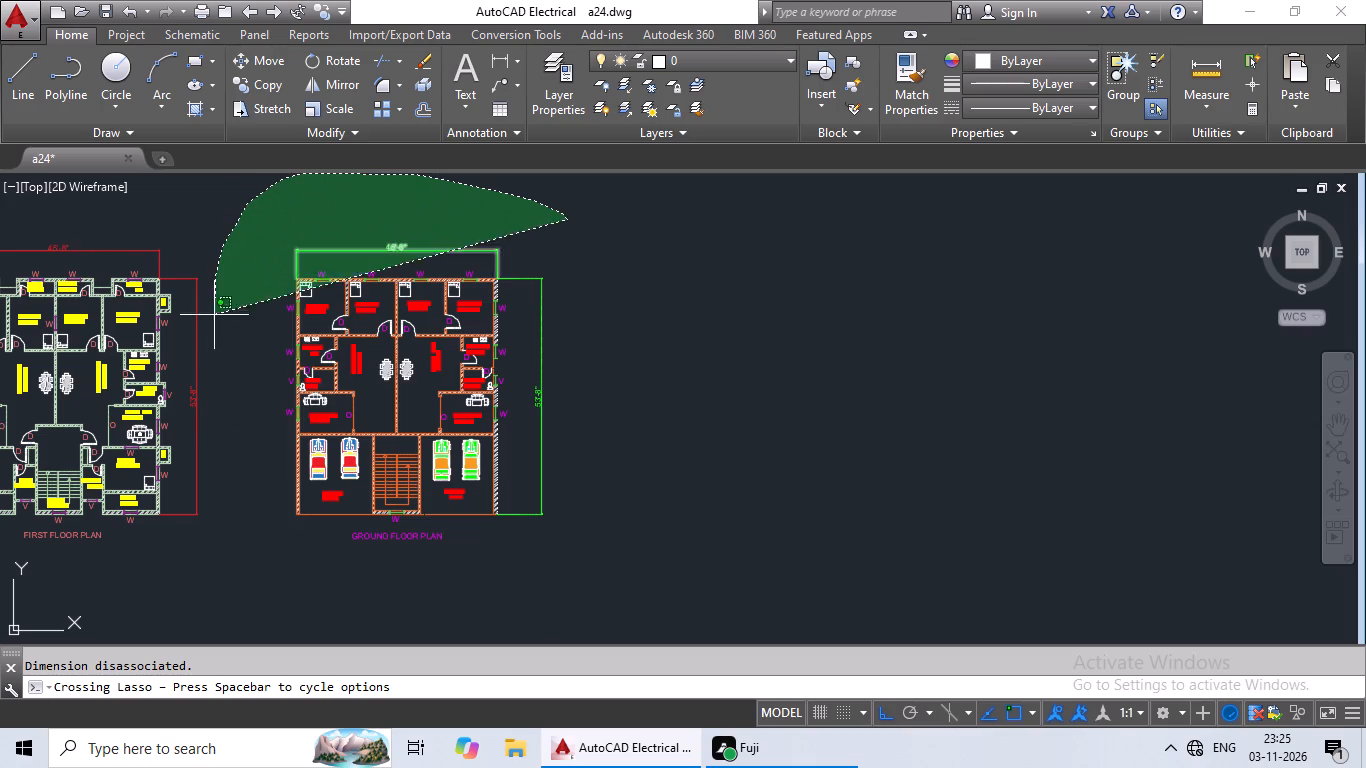
pyautogui.moveTo(214, 335); pyautogui.dragTo(683, 587)
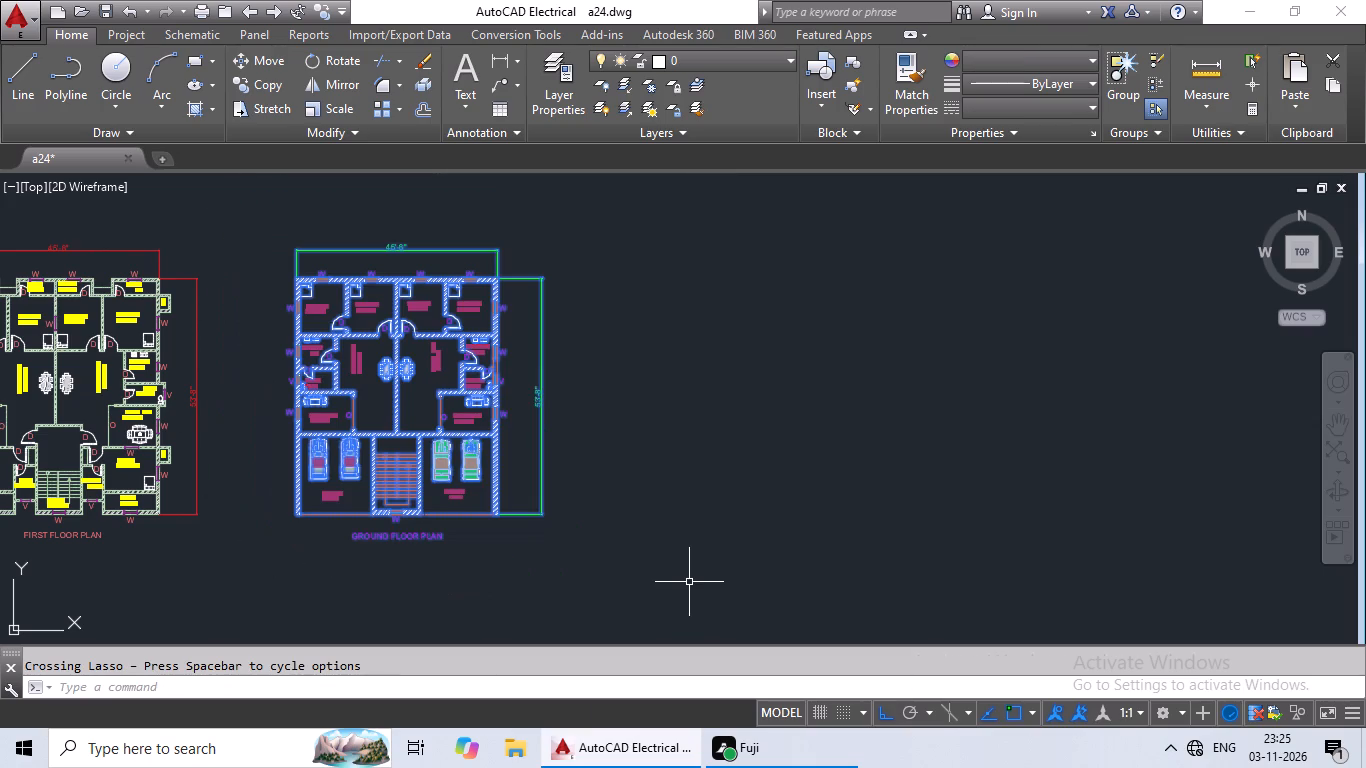
pyautogui.hotkey('ctrl', 'c')
pyautogui.hotkey('ctrl', 'v')
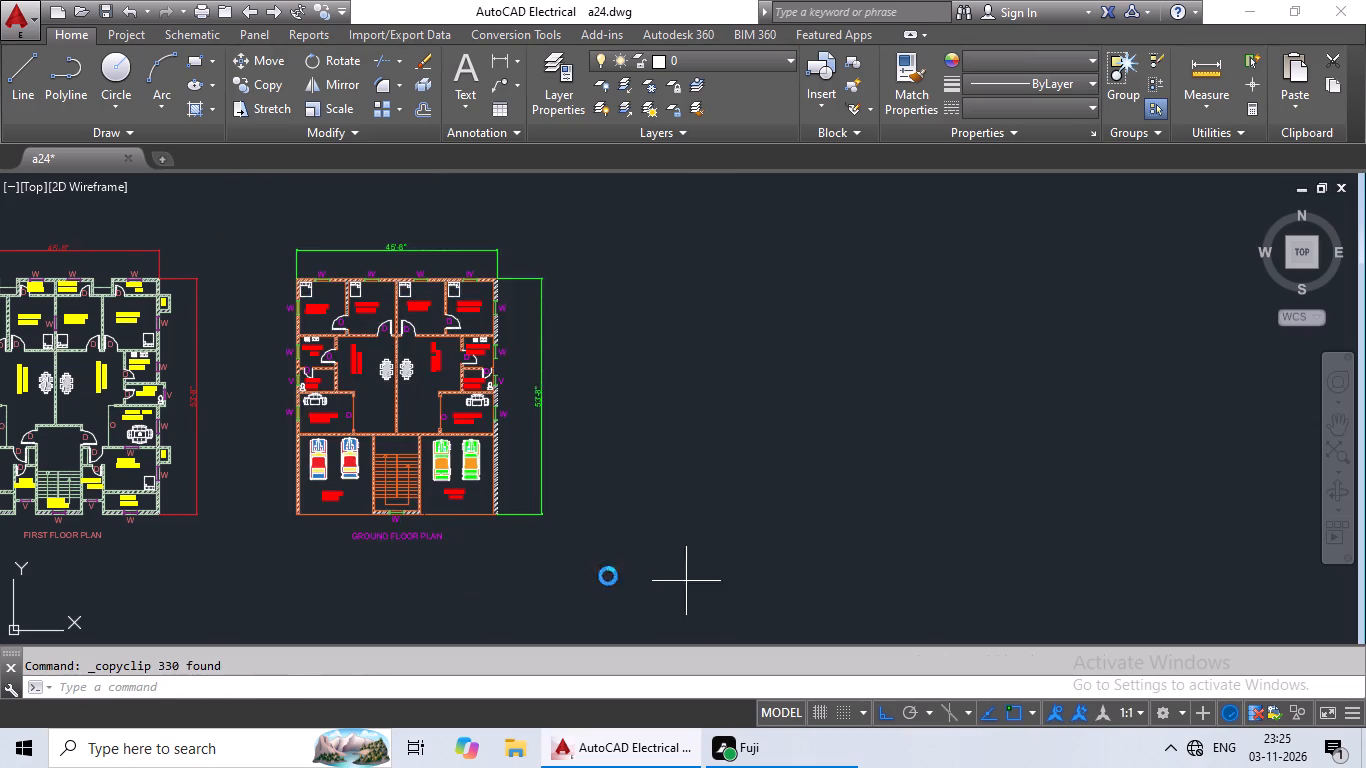
pyautogui.scroll(-2, 450, 525)
pyautogui.moveTo(450, 525); pyautogui.dragTo(681, 534, button='middle')
pyautogui.scroll(3, 416, 541)
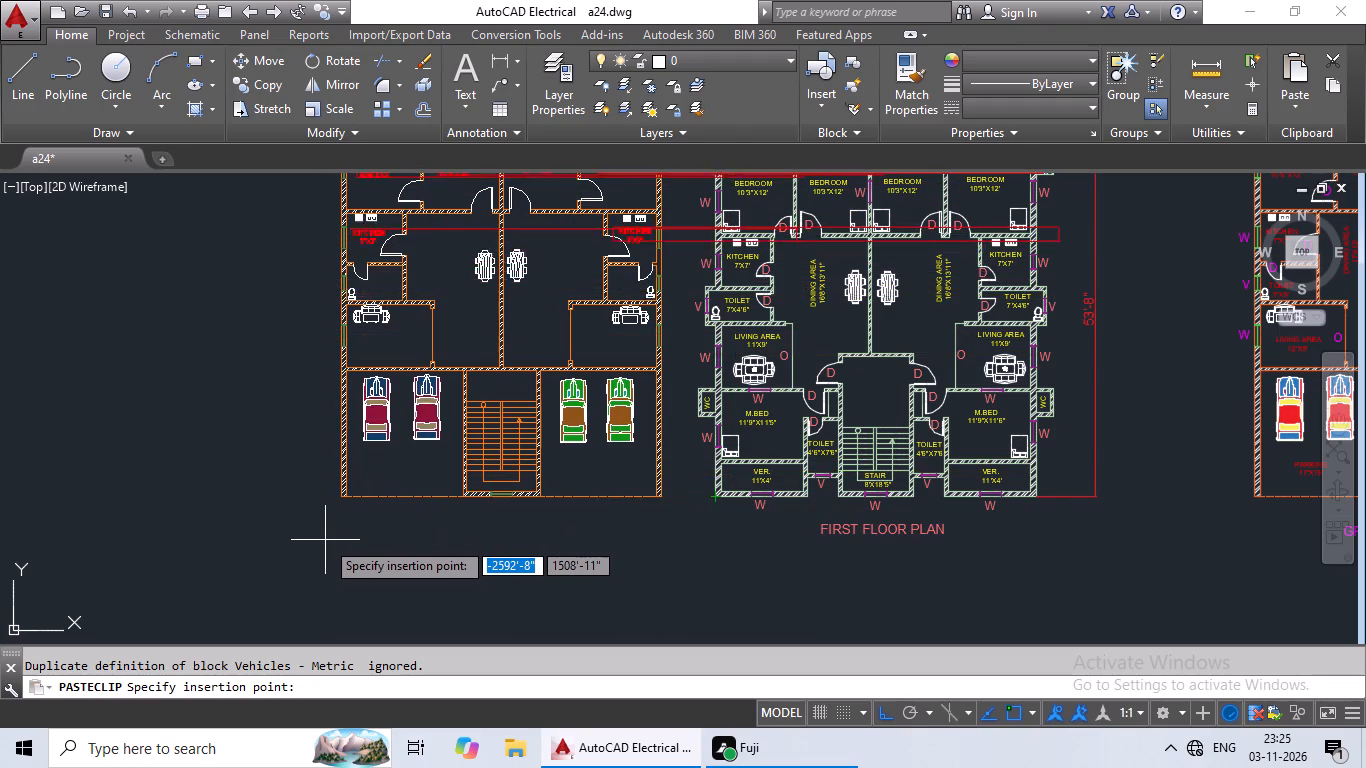
pyautogui.click(325, 540)
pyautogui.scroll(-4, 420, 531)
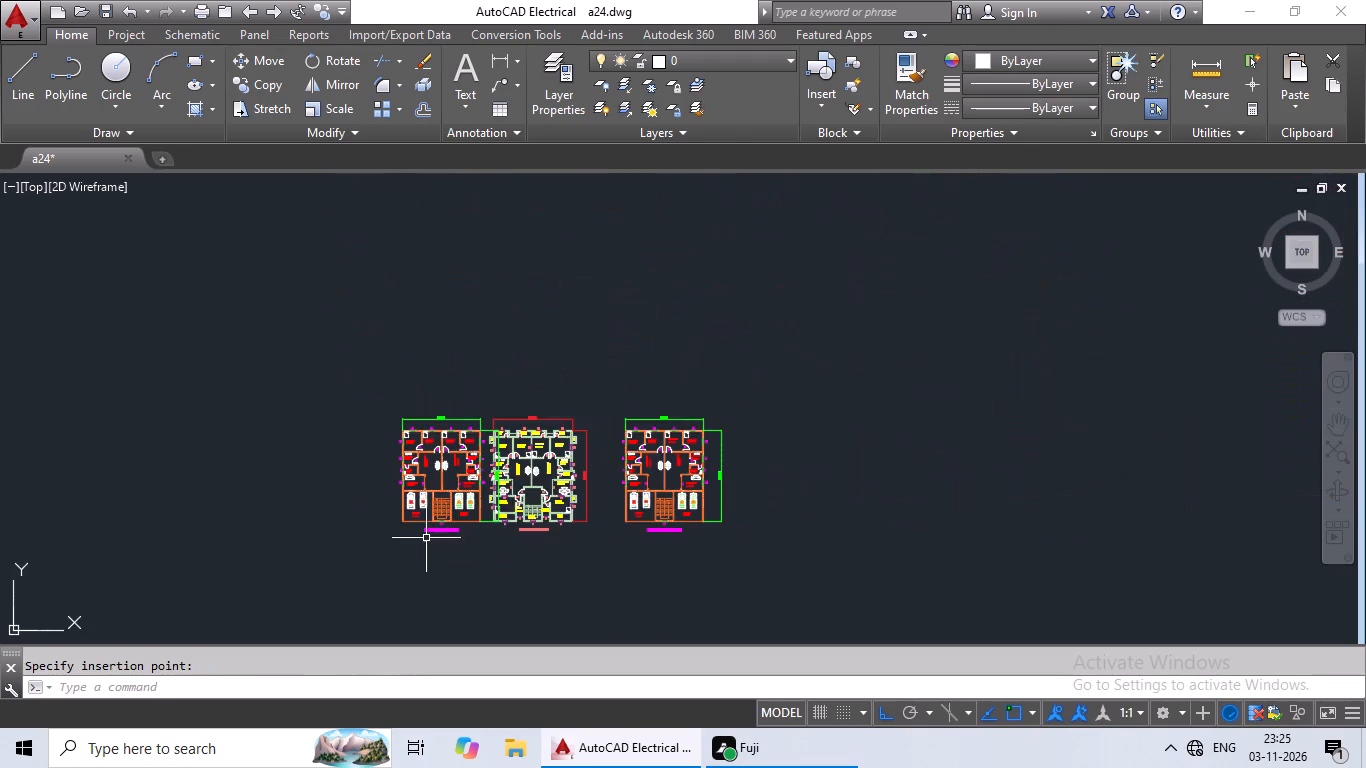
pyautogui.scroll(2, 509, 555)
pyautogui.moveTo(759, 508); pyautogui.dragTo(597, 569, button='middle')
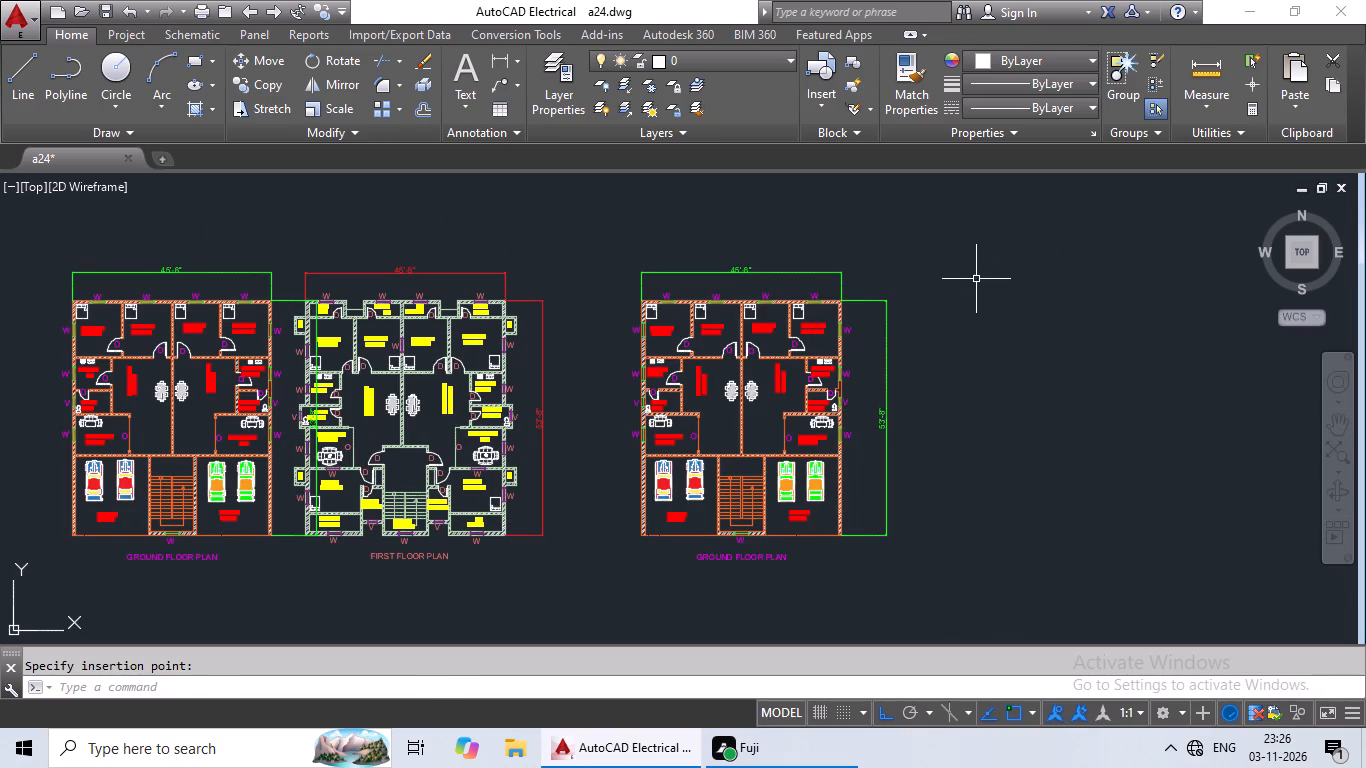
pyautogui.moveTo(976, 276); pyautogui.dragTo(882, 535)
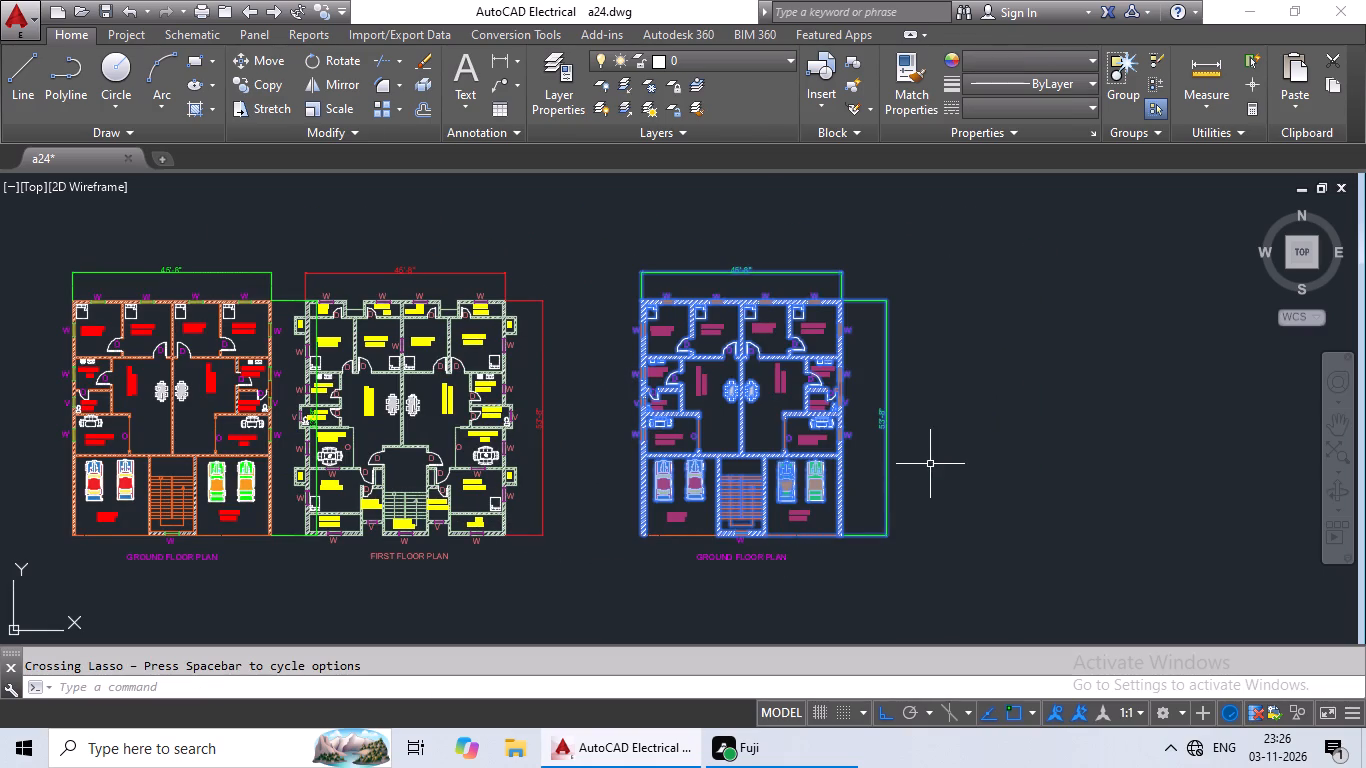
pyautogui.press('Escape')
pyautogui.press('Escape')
# Delete the original ground floor plan with its dimensions and title, keeping the pasted copy on the other side of the first floor plan.
pyautogui.moveTo(993, 316); pyautogui.dragTo(798, 234)
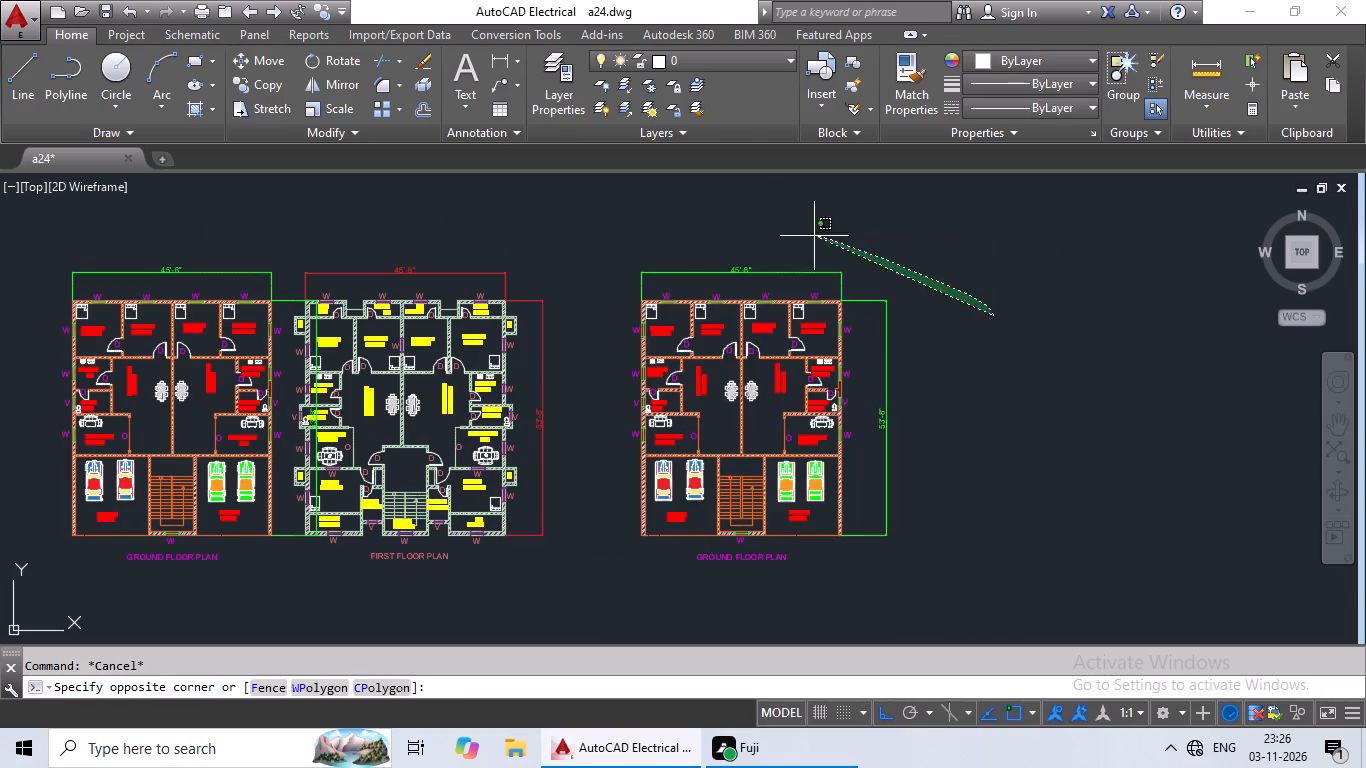
pyautogui.moveTo(798, 234); pyautogui.dragTo(881, 607)
pyautogui.press('Delete')
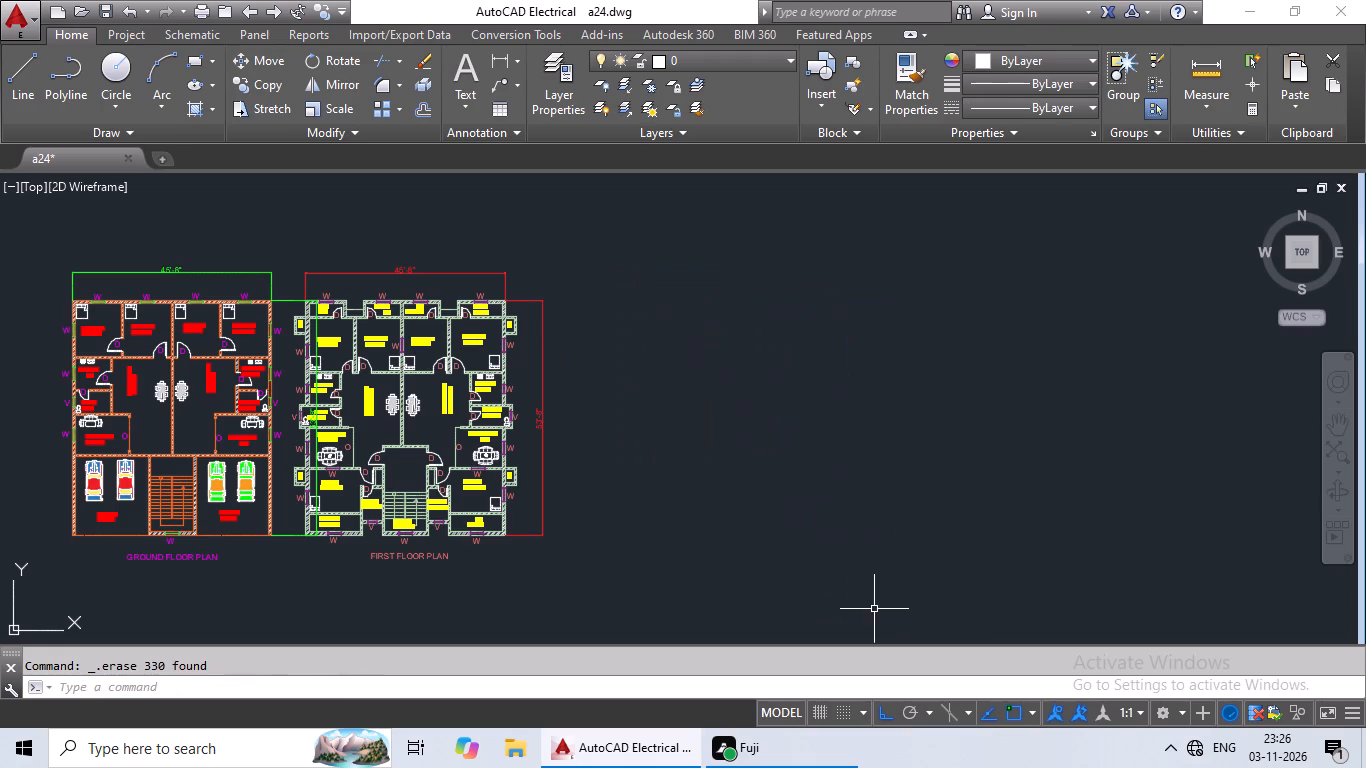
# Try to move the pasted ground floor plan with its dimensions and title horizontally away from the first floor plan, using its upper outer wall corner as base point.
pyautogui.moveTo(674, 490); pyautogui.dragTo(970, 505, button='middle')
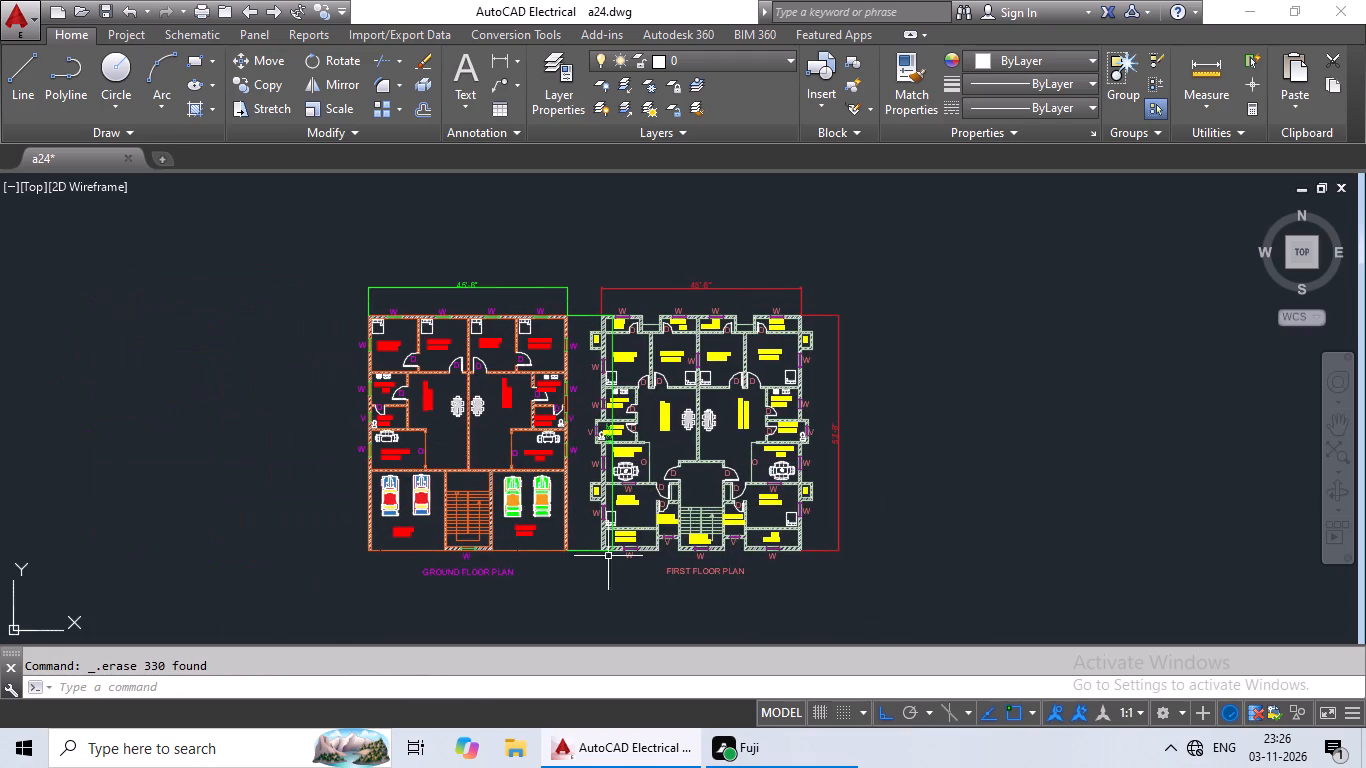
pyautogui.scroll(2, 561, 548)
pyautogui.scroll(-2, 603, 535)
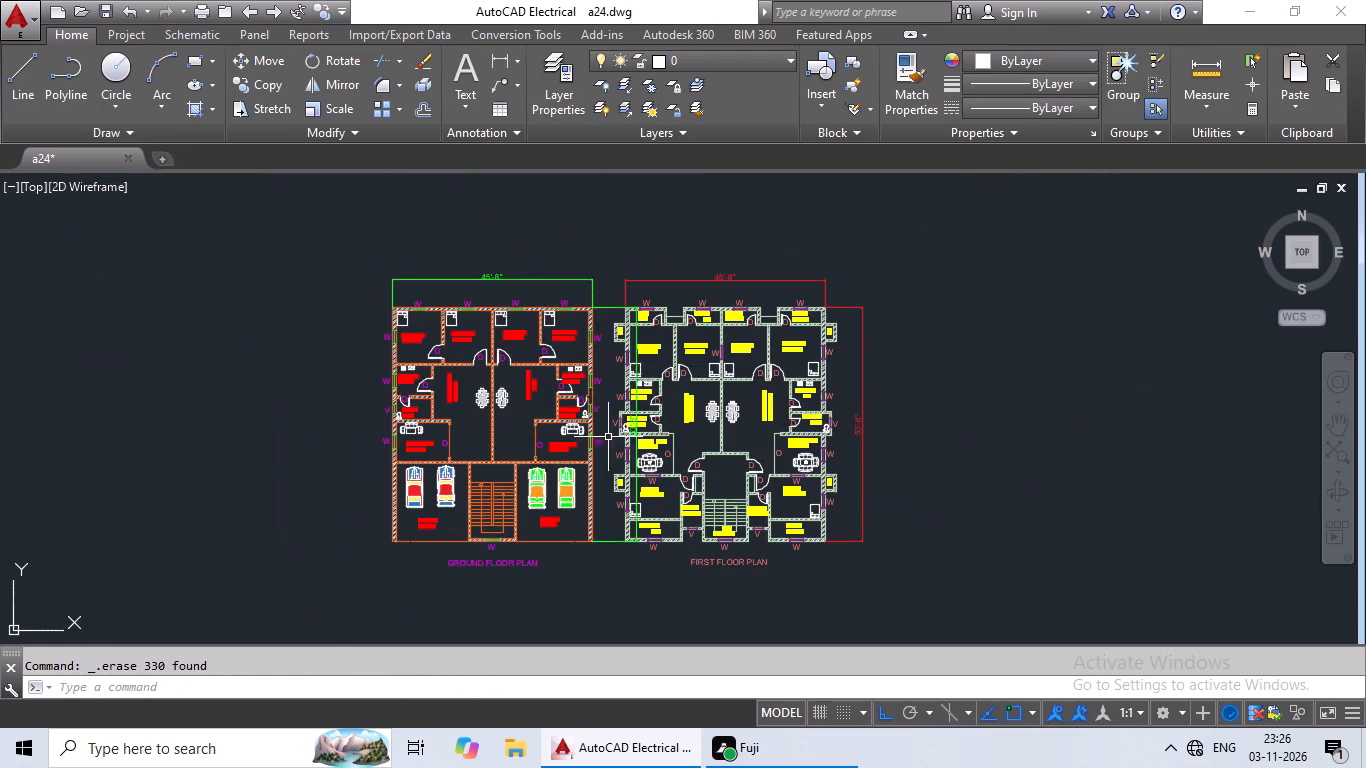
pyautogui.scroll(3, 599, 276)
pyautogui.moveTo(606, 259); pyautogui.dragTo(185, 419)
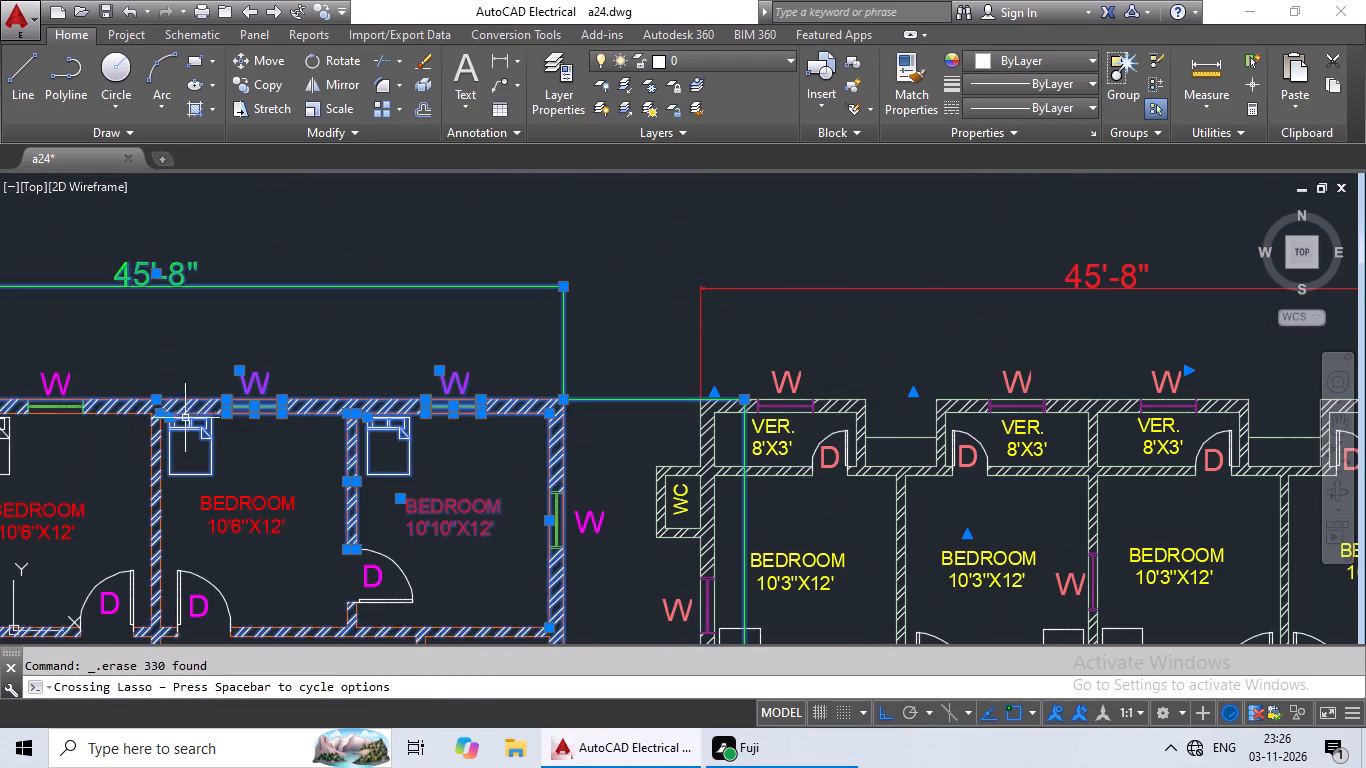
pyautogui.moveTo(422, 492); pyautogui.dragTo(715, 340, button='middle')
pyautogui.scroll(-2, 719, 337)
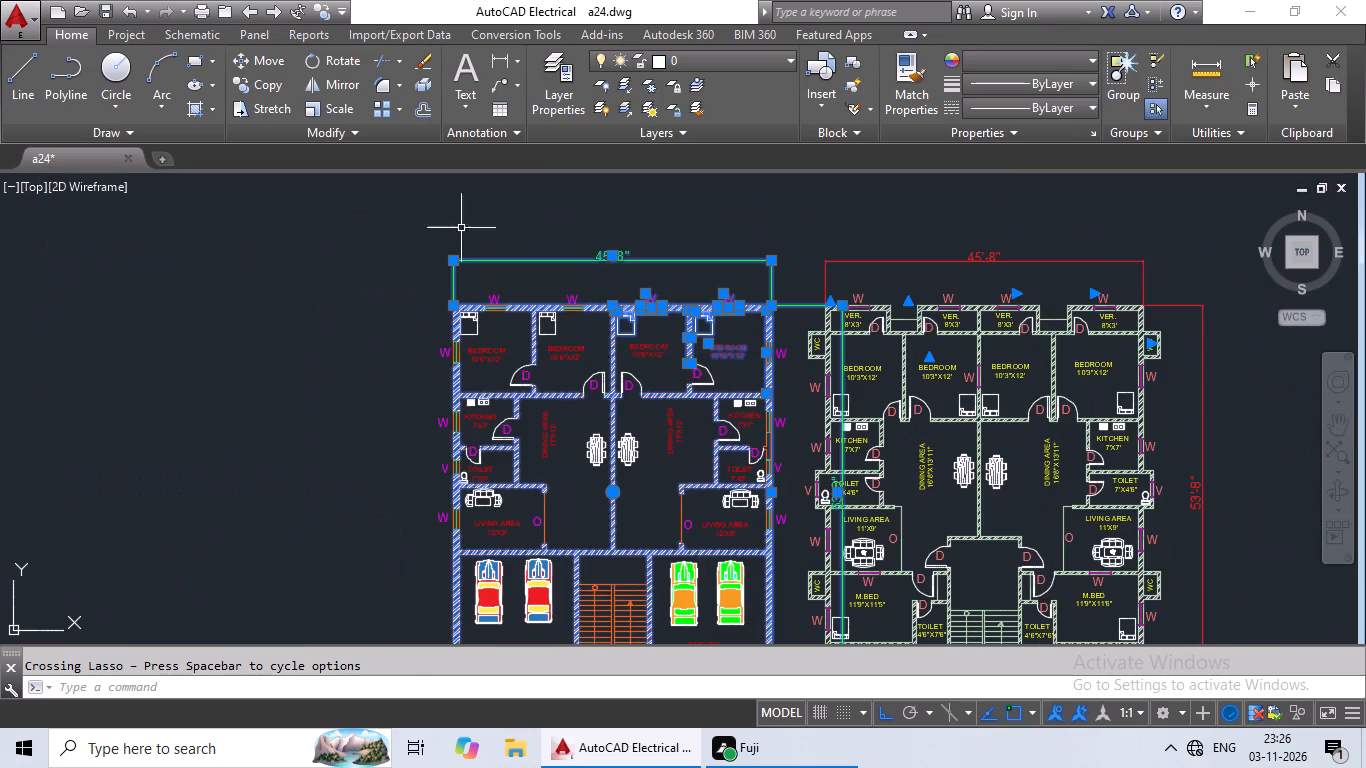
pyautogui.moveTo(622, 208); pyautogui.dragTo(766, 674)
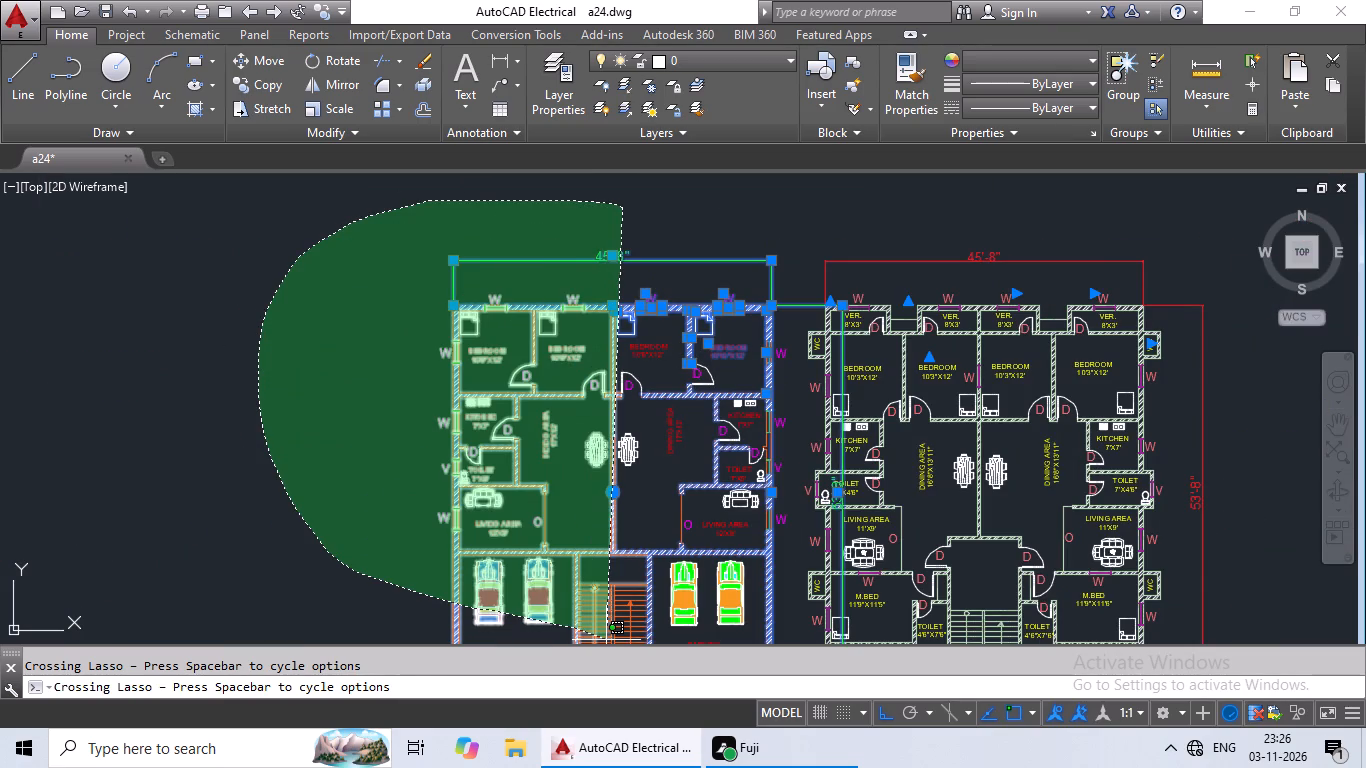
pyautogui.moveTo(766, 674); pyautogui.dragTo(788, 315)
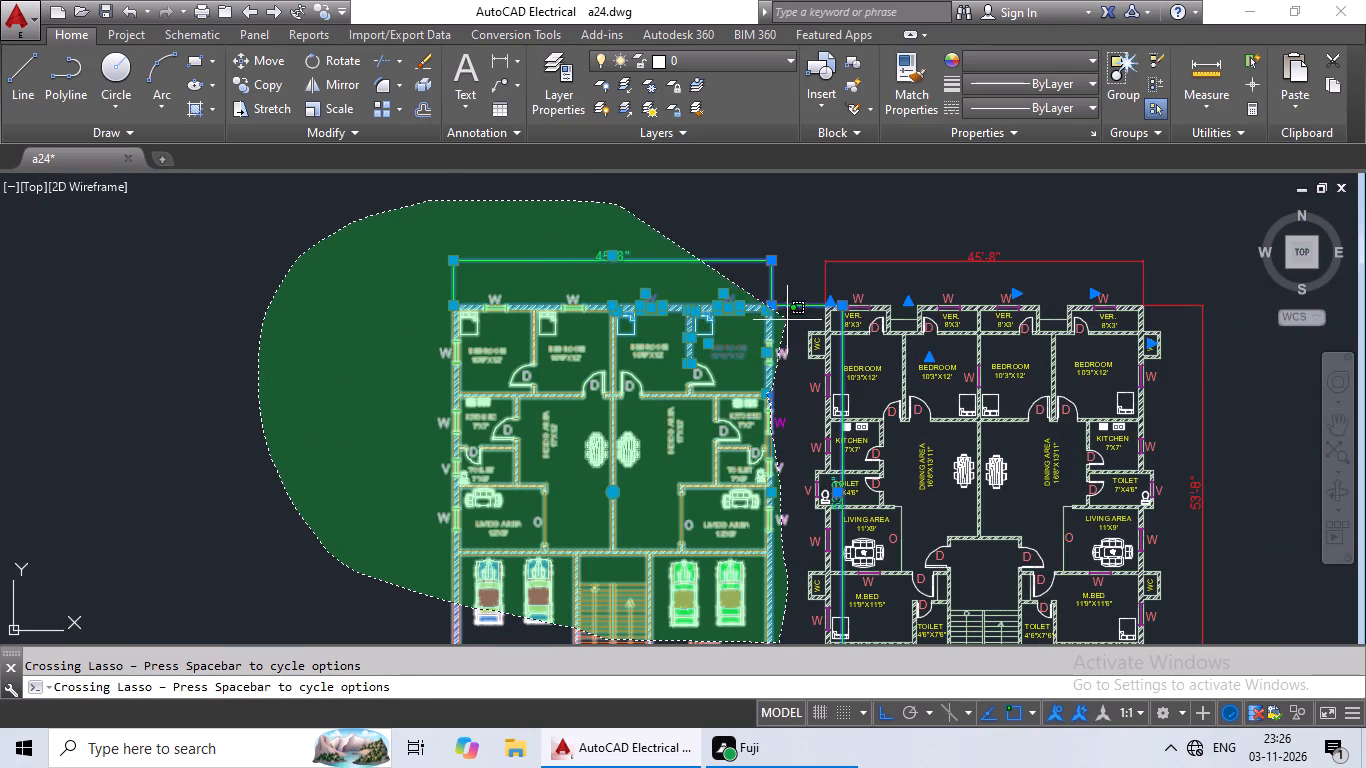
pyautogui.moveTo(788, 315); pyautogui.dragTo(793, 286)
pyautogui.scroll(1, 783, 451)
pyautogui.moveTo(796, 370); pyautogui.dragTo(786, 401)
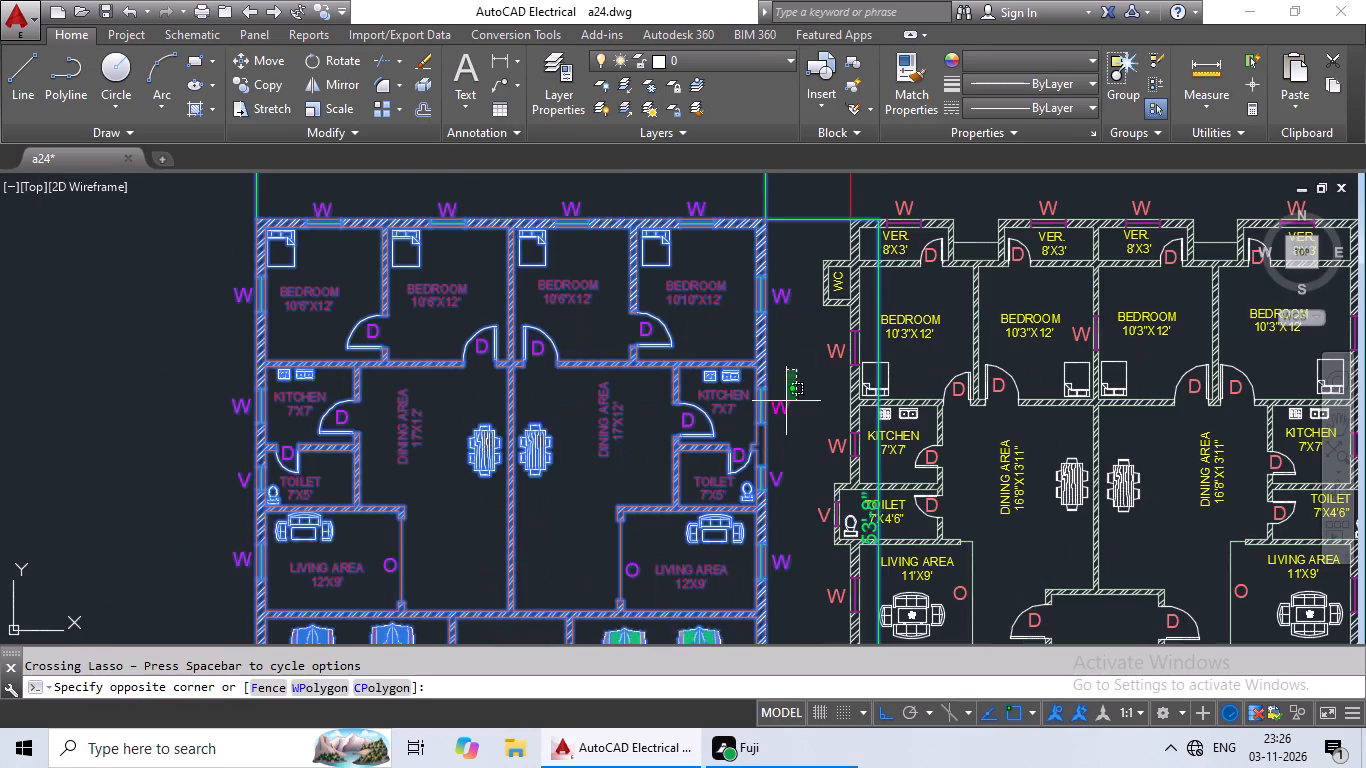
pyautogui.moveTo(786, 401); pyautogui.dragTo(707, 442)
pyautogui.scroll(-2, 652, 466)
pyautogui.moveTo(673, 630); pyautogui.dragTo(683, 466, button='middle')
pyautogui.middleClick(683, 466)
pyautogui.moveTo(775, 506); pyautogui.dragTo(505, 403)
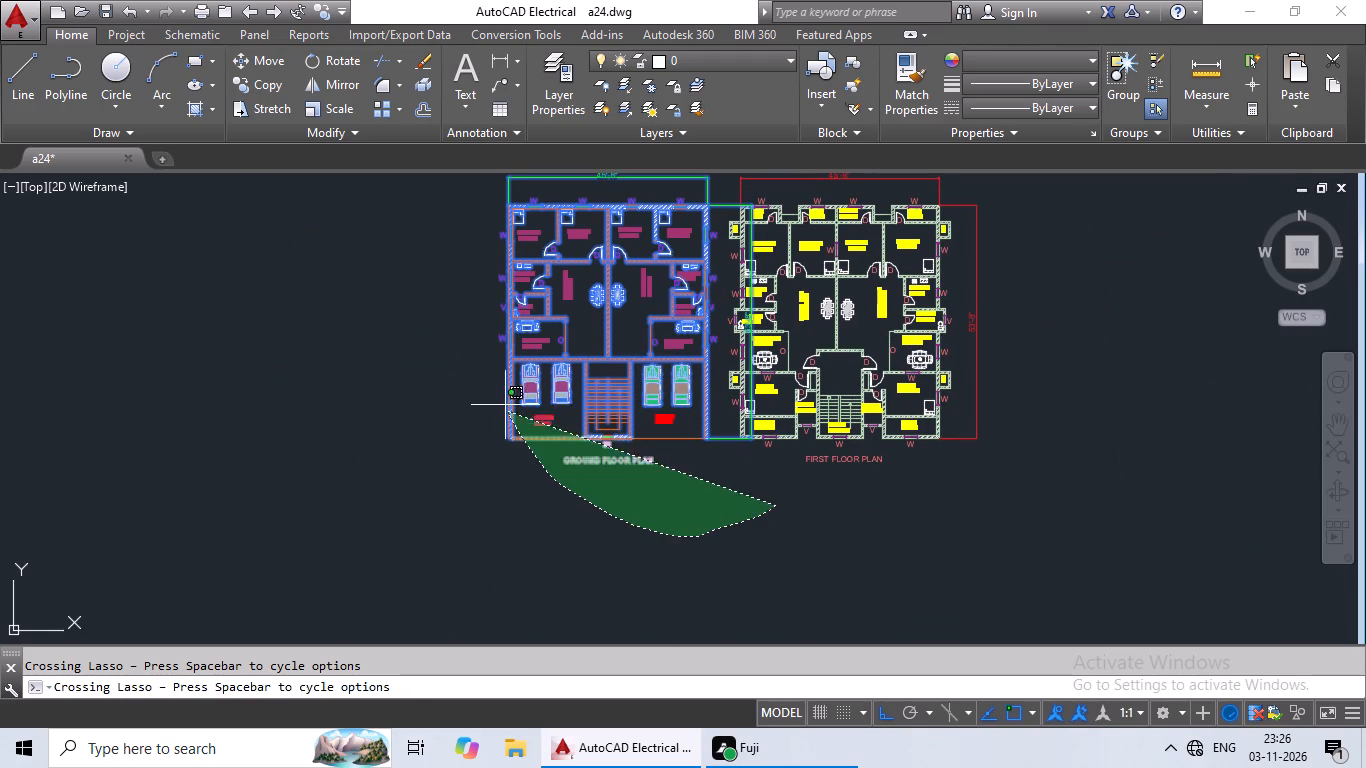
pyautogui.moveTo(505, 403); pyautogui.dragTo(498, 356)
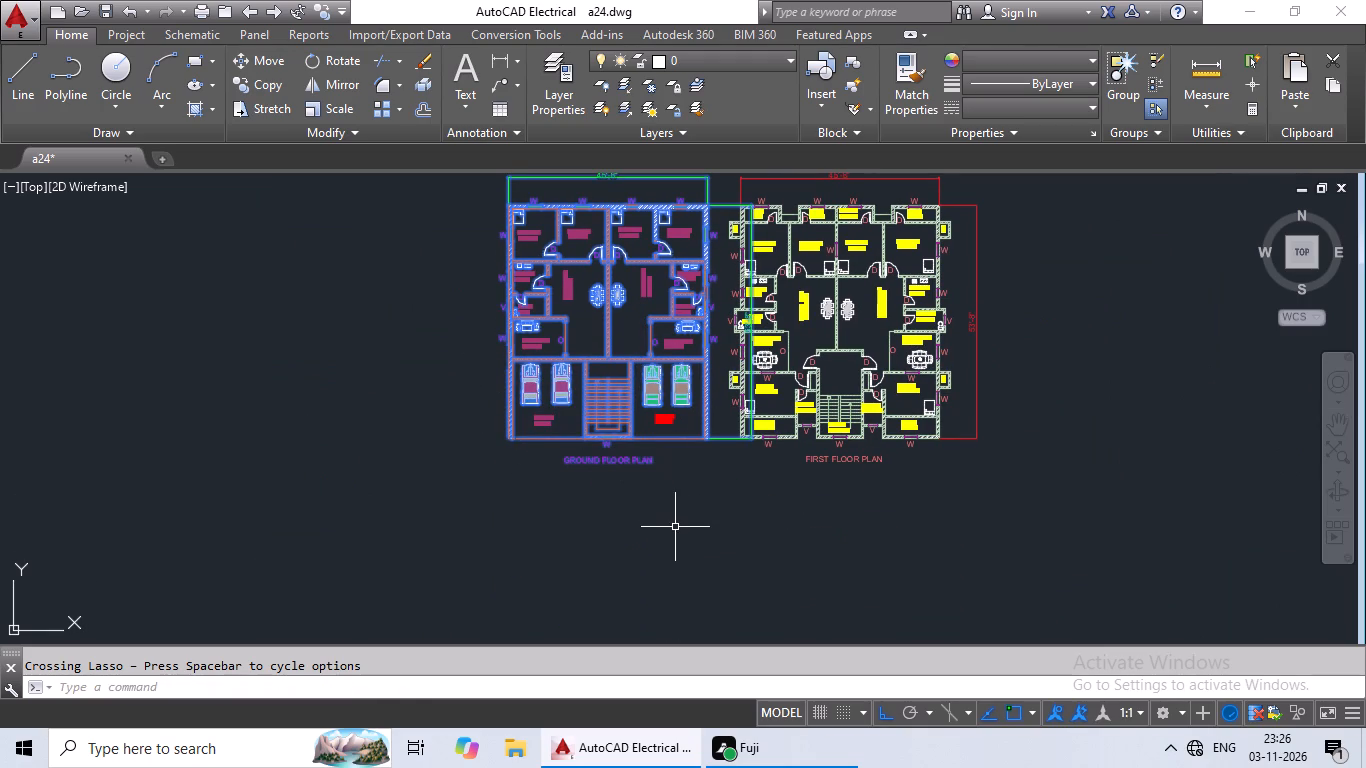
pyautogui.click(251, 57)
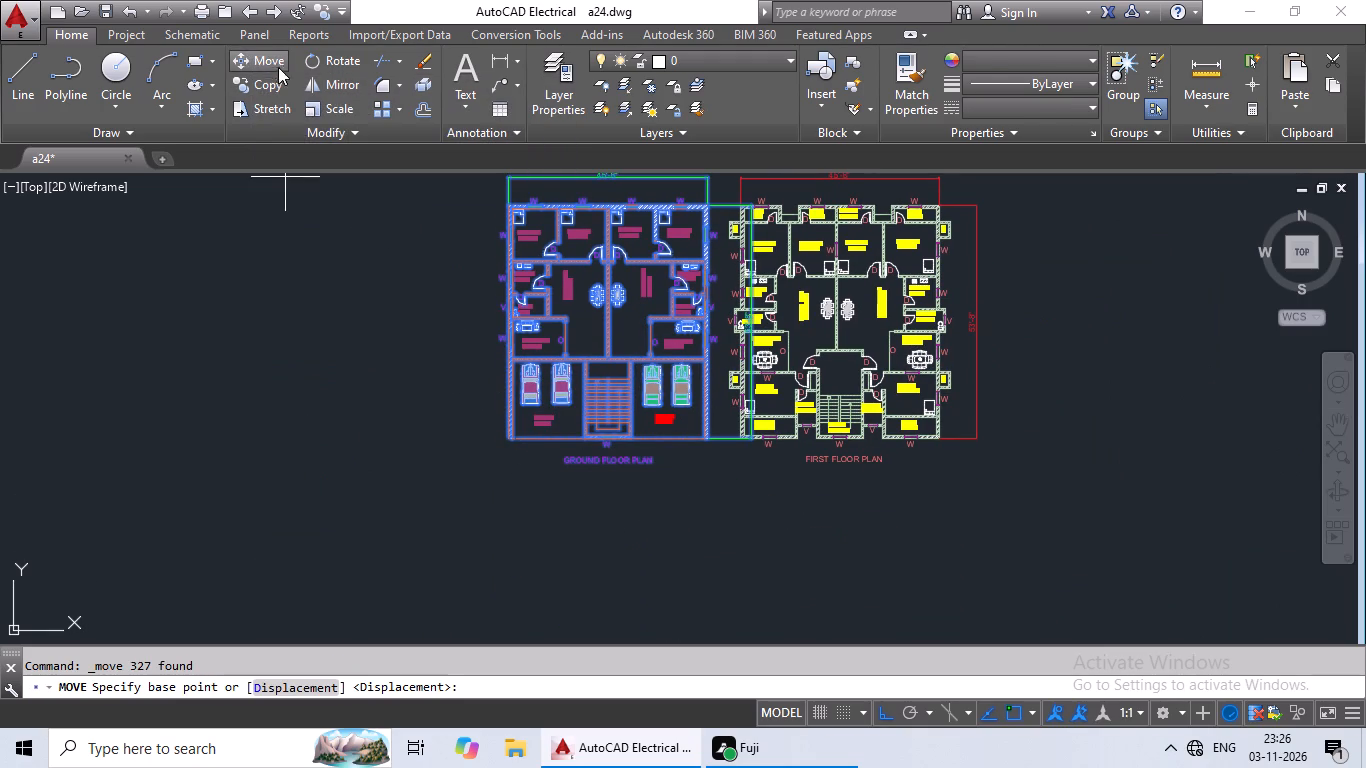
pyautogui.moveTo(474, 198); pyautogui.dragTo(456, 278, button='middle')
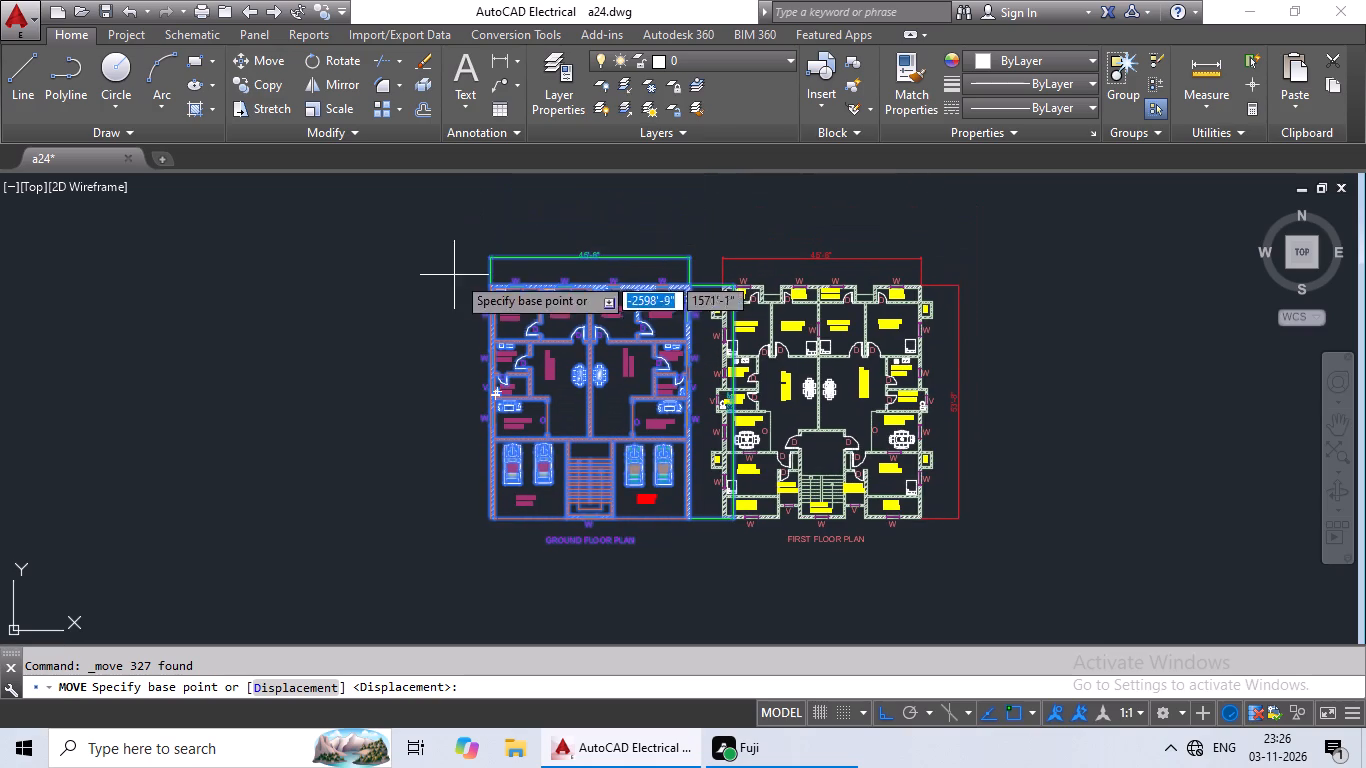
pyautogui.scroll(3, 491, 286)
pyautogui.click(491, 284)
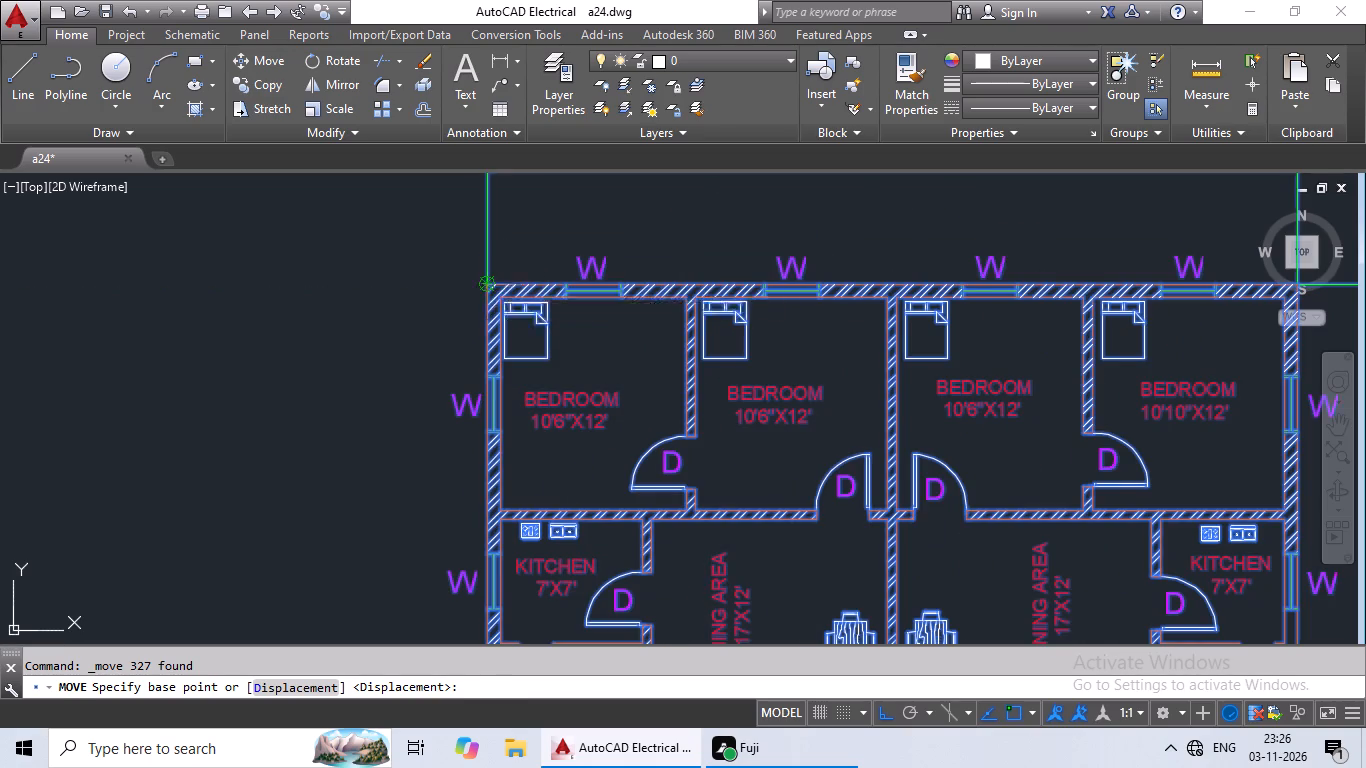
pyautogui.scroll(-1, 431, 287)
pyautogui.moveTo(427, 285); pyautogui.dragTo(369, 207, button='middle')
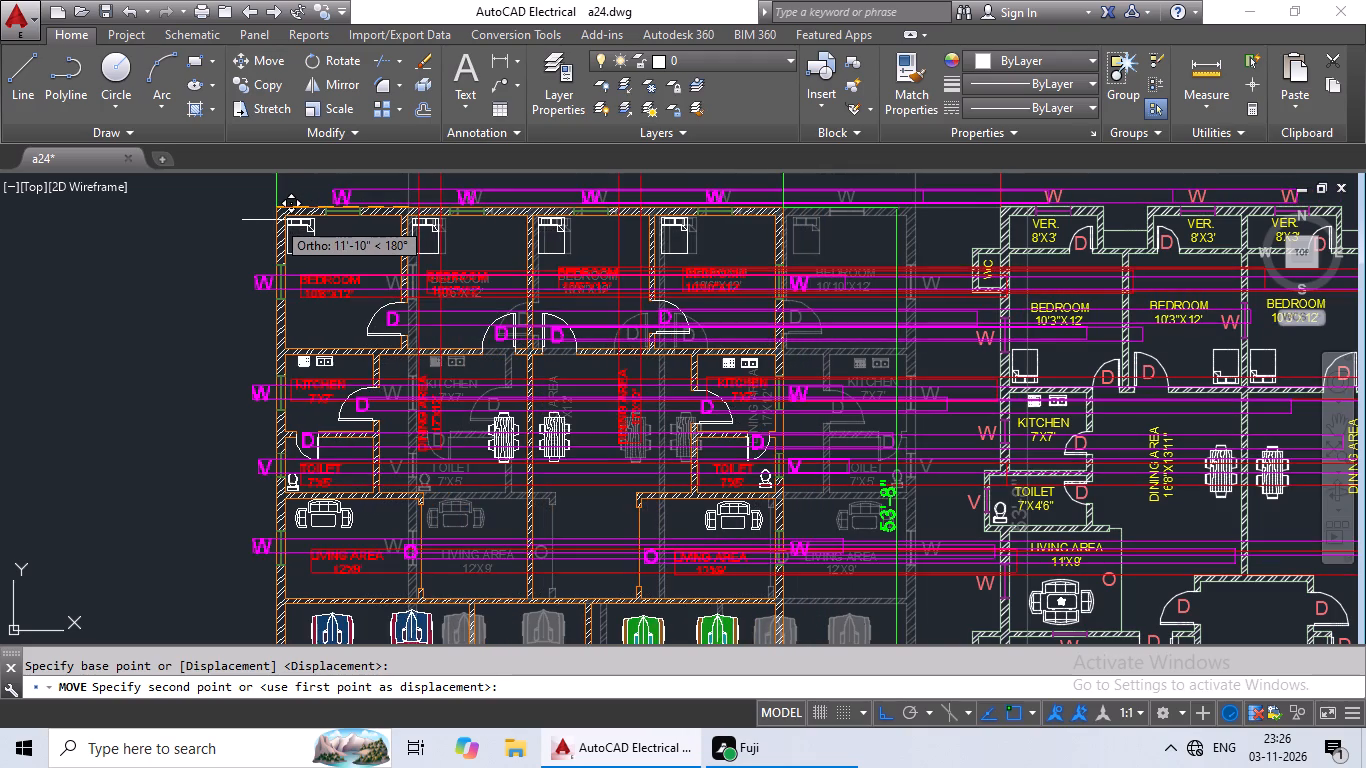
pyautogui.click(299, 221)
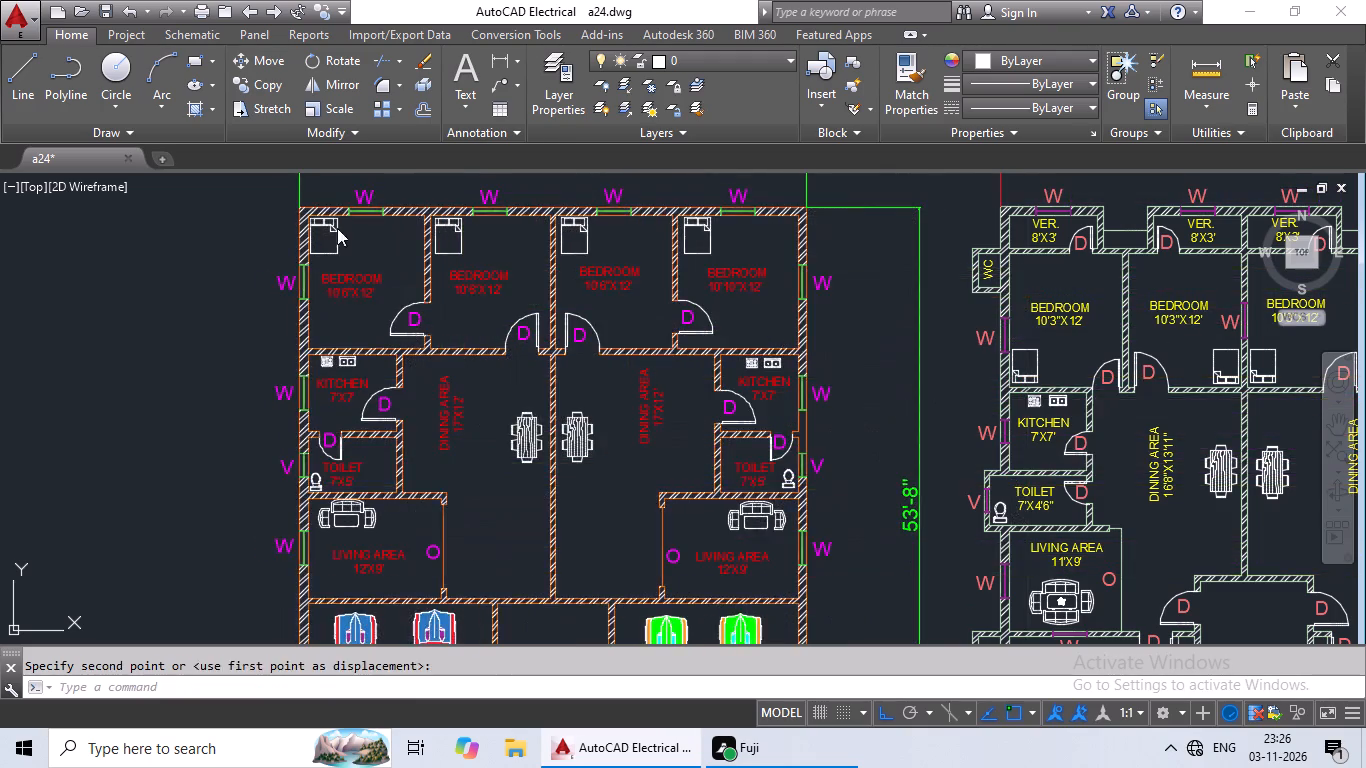
# Examine the moved ground floor plan's parking labels, title and spacing from the first floor plan.
pyautogui.scroll(-3, 354, 222)
pyautogui.scroll(3, 453, 330)
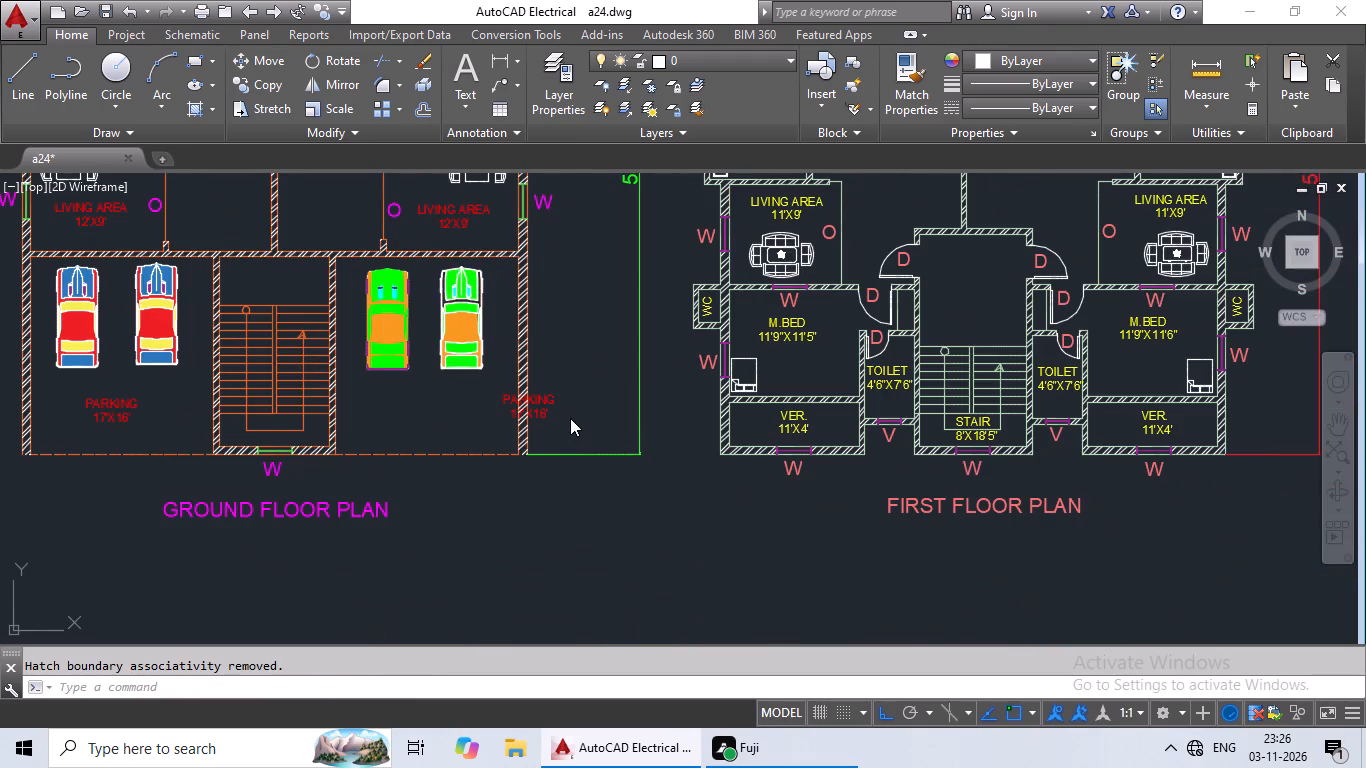
pyautogui.moveTo(605, 382); pyautogui.dragTo(608, 514, button='middle')
pyautogui.scroll(-1, 614, 498)
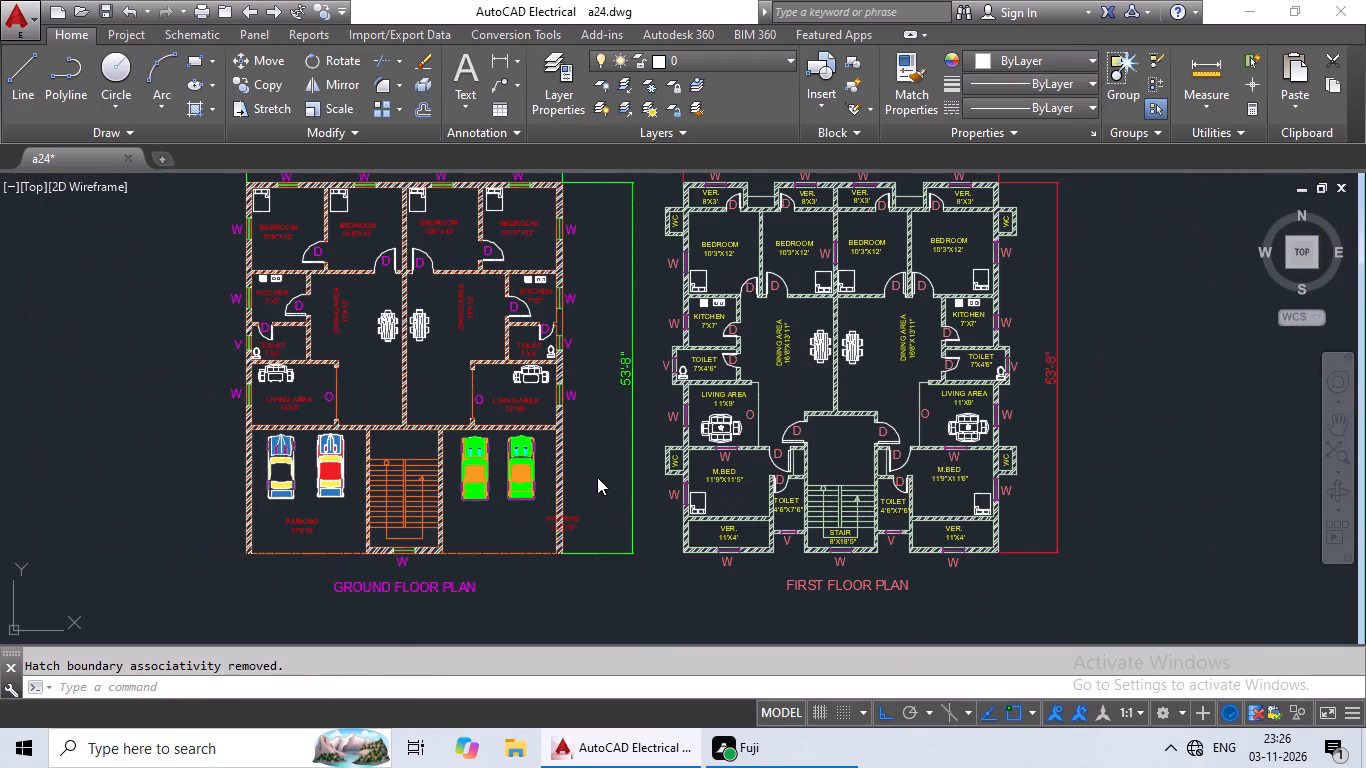
pyautogui.scroll(2, 601, 502)
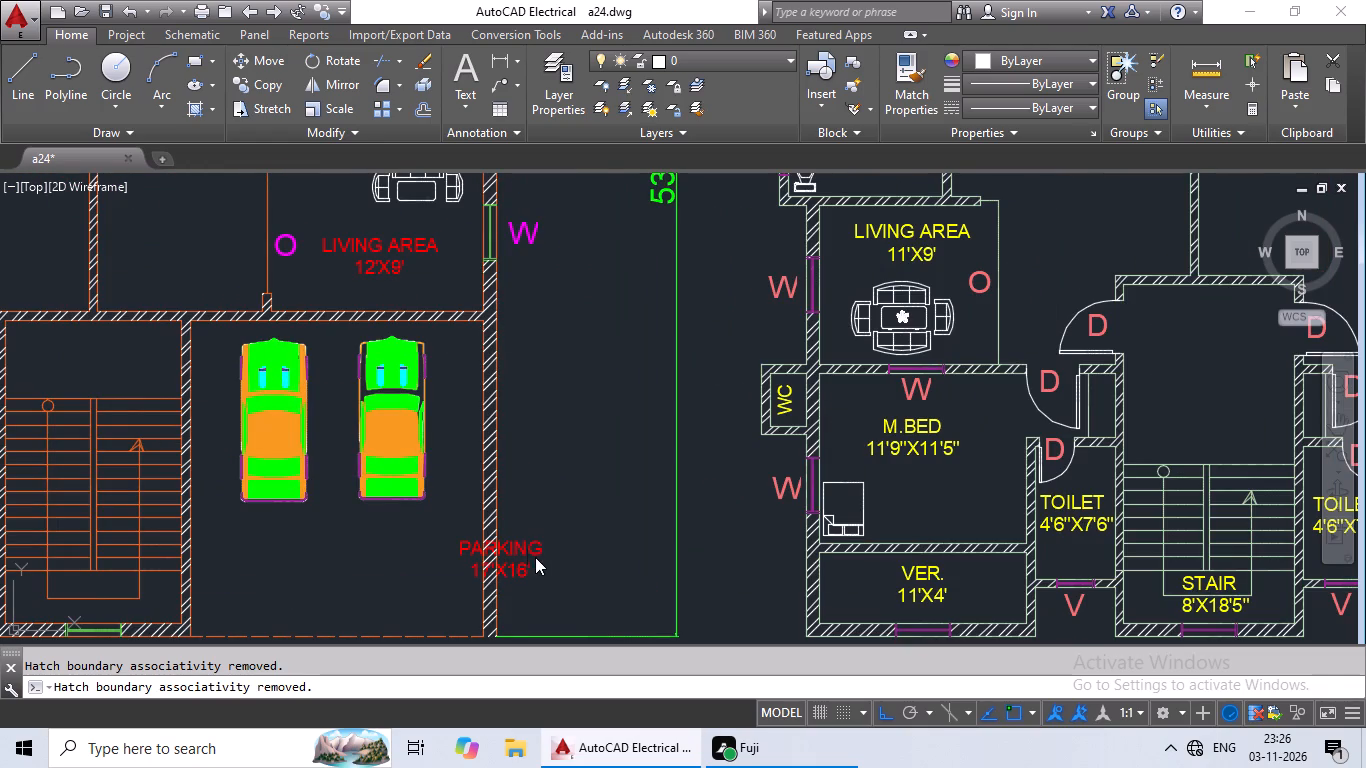
pyautogui.press('Escape')
pyautogui.press('Escape')
pyautogui.press('Escape')
pyautogui.scroll(-3, 526, 437)
pyautogui.press('Escape')
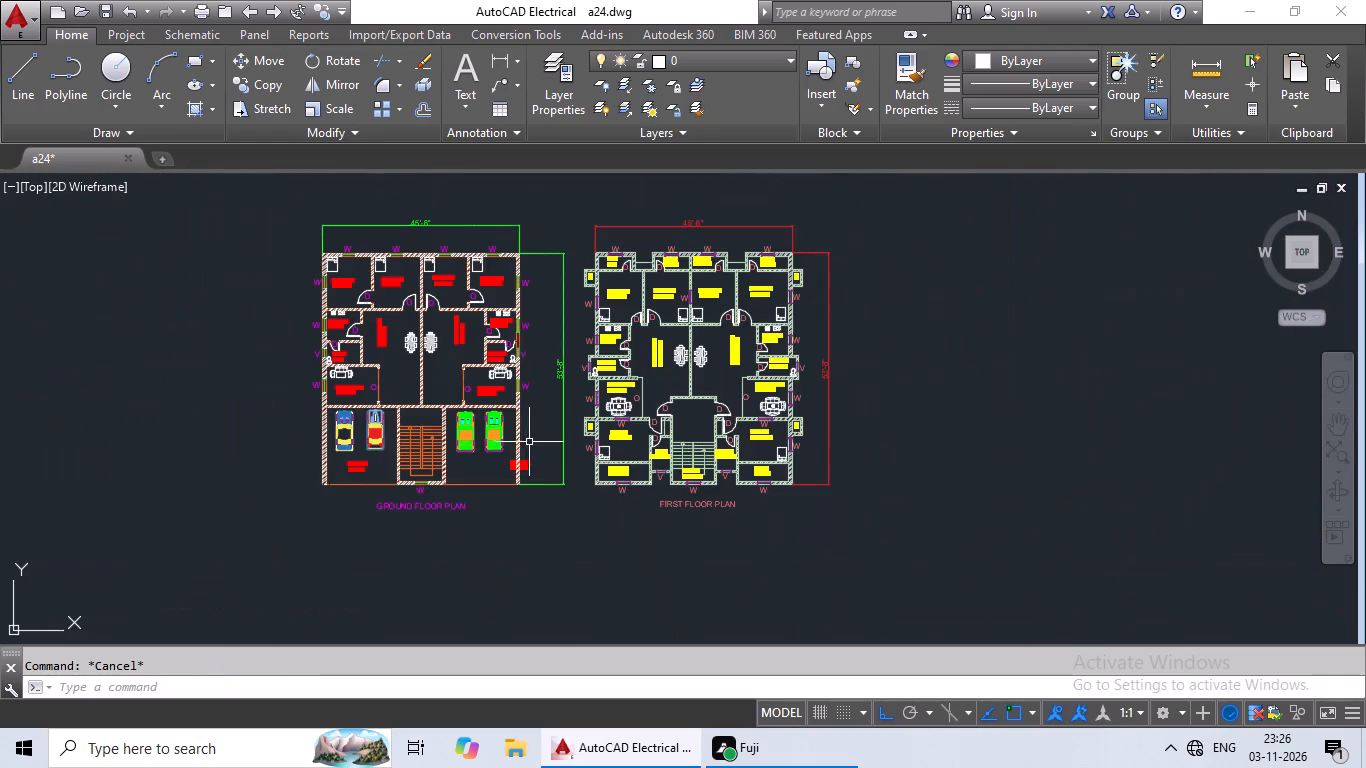
pyautogui.press('Escape')
pyautogui.press('Escape')
pyautogui.scroll(3, 566, 451)
pyautogui.press('Escape')
pyautogui.press('Escape')
pyautogui.scroll(-3, 361, 385)
# Delete the whole moved ground floor plan, including its parking labels, overall dimensions and title.
pyautogui.moveTo(393, 336); pyautogui.dragTo(406, 439, button='middle')
pyautogui.moveTo(429, 232); pyautogui.dragTo(323, 510)
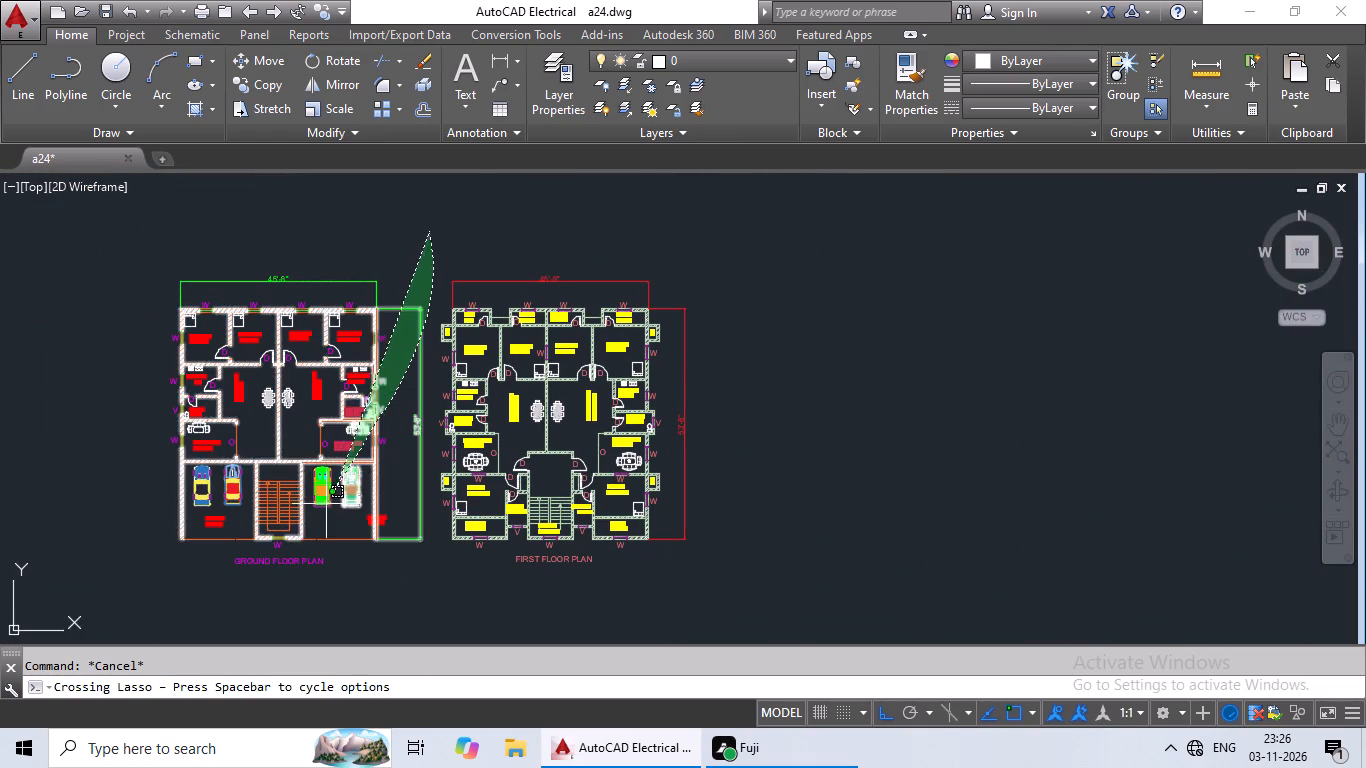
pyautogui.moveTo(323, 510); pyautogui.dragTo(115, 343)
pyautogui.scroll(3, 418, 508)
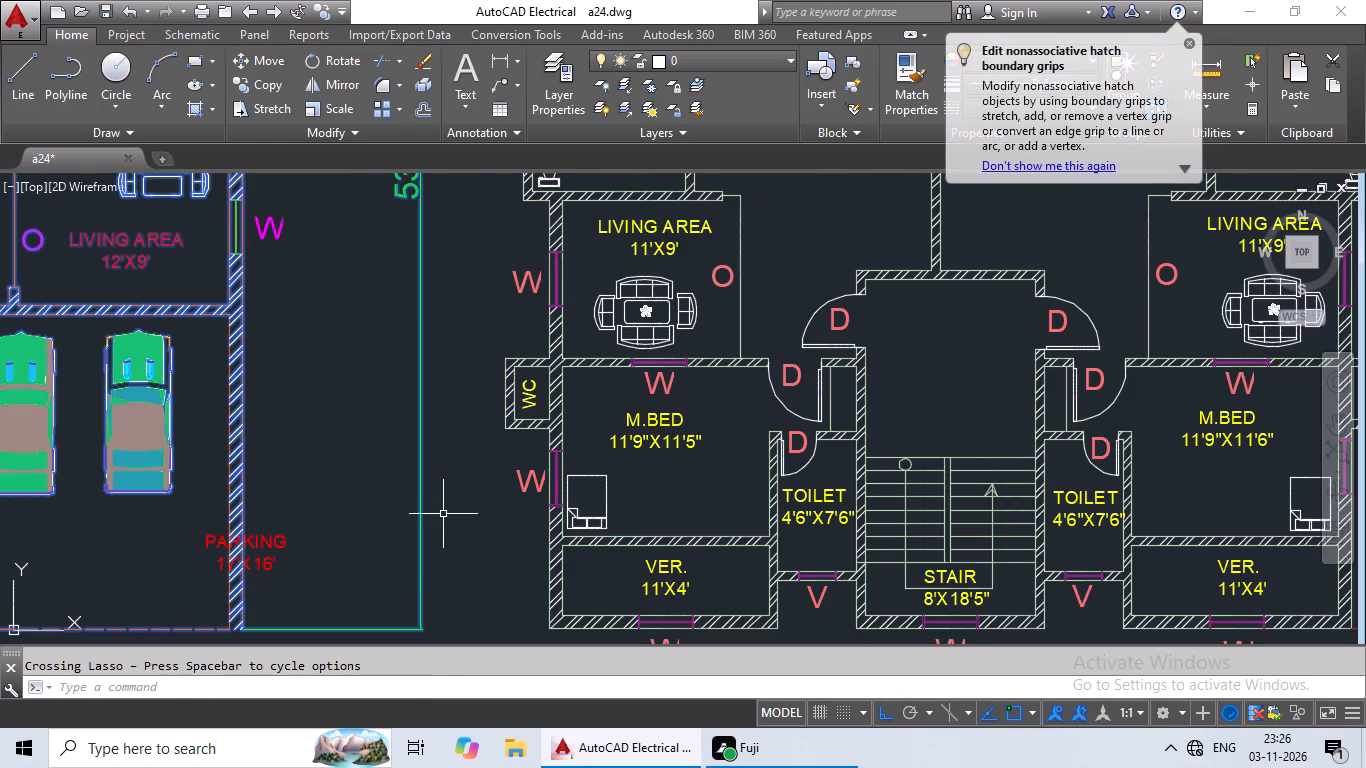
pyautogui.moveTo(444, 516); pyautogui.dragTo(86, 533)
pyautogui.scroll(-3, 312, 465)
pyautogui.moveTo(316, 462); pyautogui.dragTo(407, 556, button='middle')
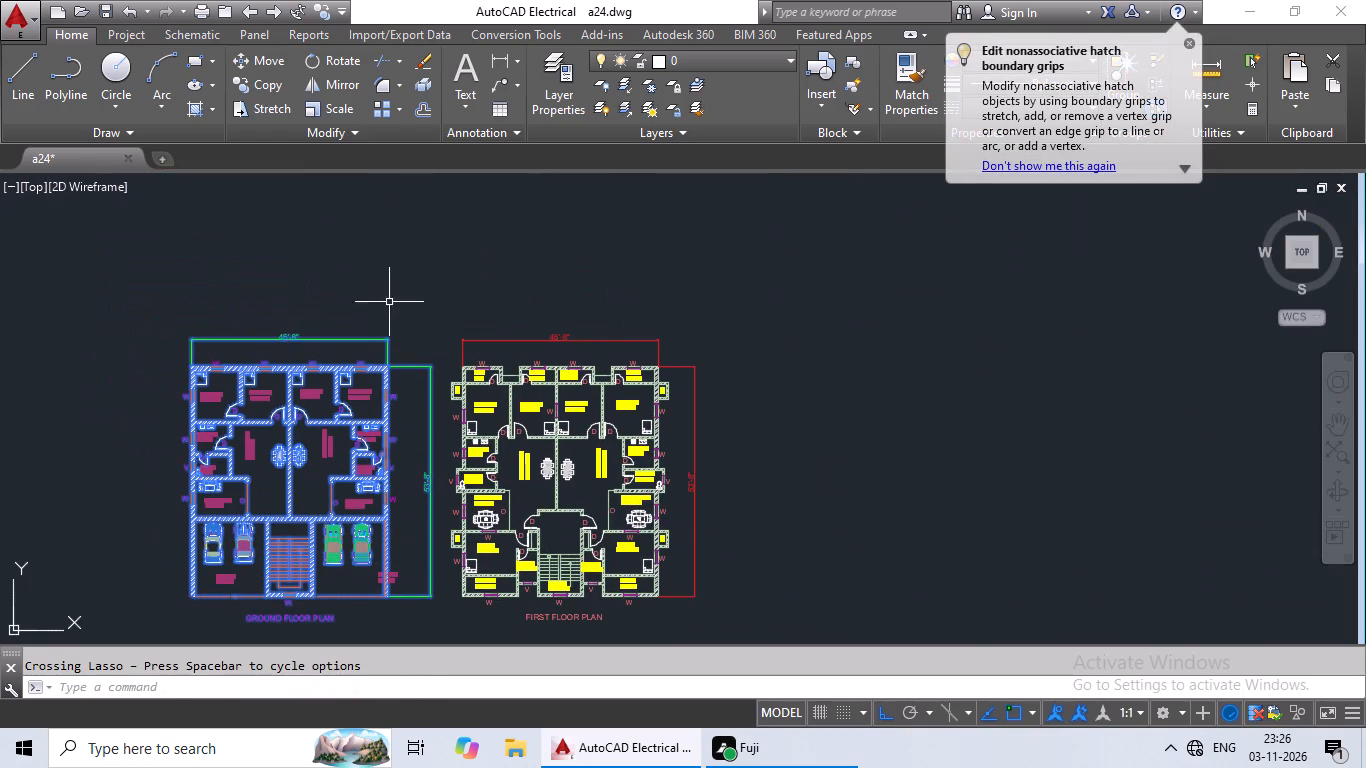
pyautogui.moveTo(394, 277); pyautogui.dragTo(390, 620)
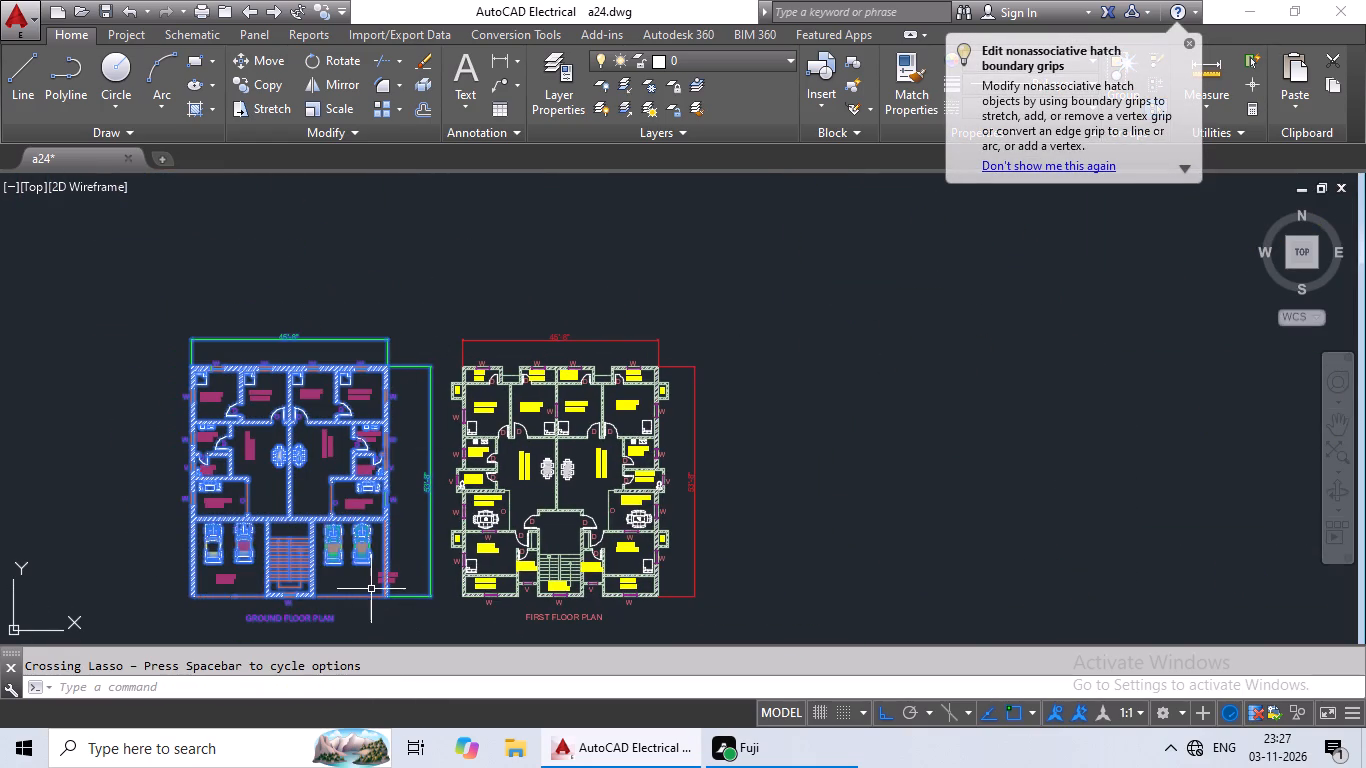
pyautogui.press('Delete')
# Delete the stray line fragment left beside the first floor plan's lower outer corner.
pyautogui.scroll(-2, 653, 513)
pyautogui.moveTo(771, 482); pyautogui.dragTo(792, 467, button='middle')
pyautogui.scroll(2, 732, 510)
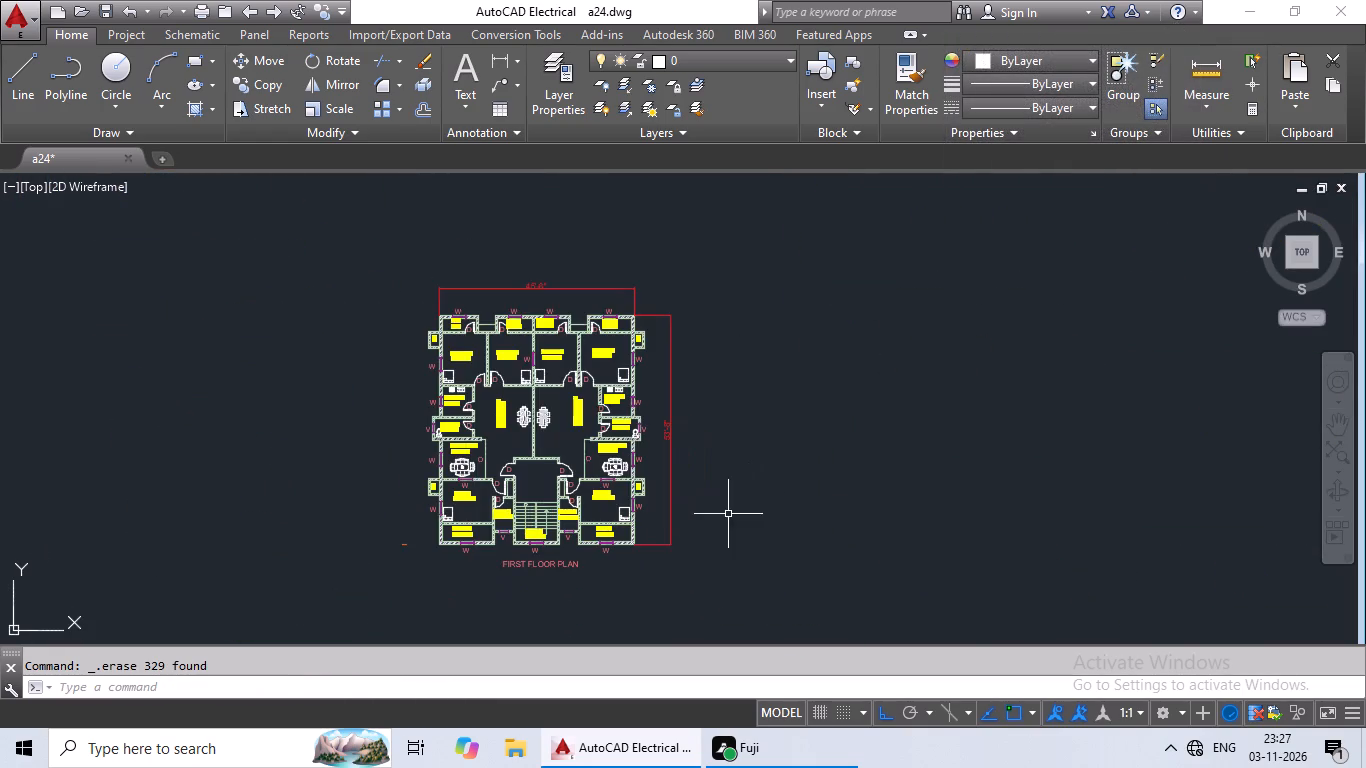
pyautogui.scroll(3, 462, 562)
pyautogui.moveTo(283, 410); pyautogui.dragTo(134, 517)
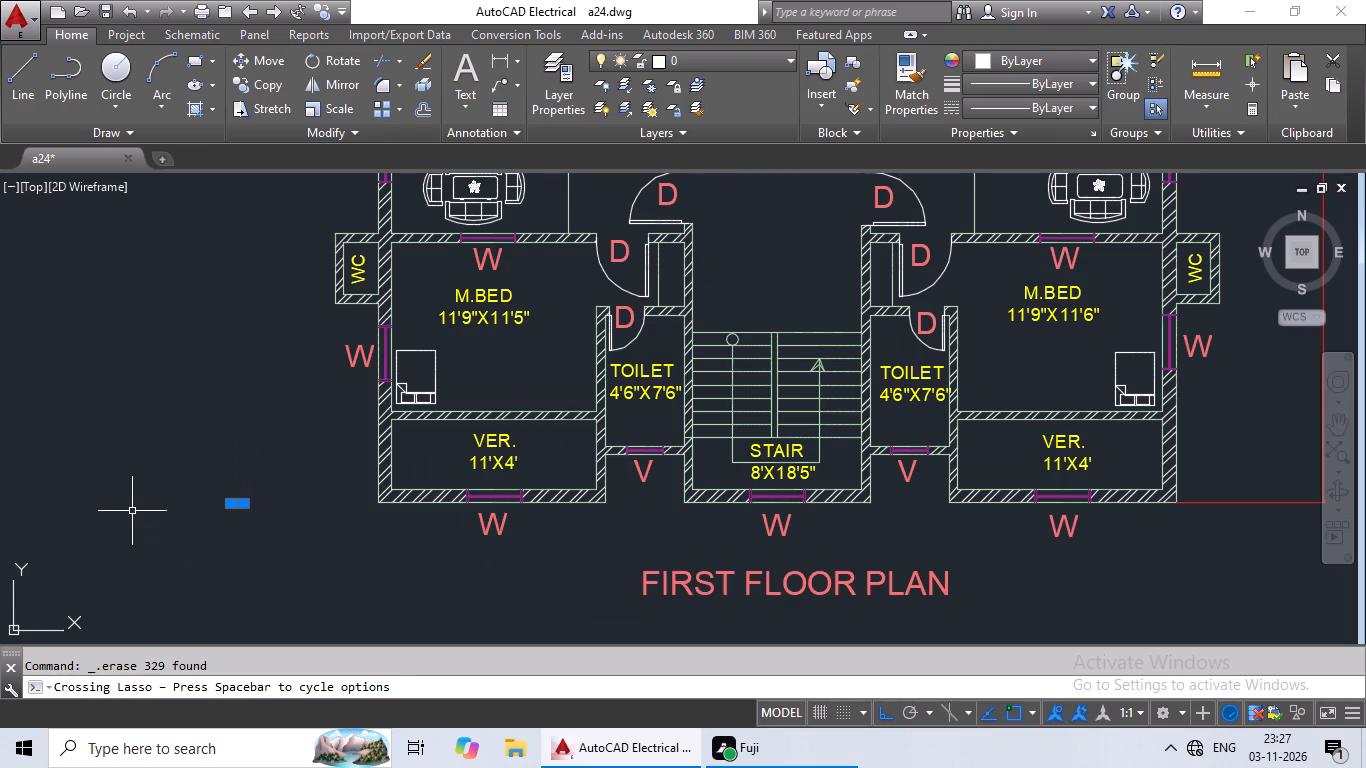
pyautogui.press('Delete')
# Paste the copied ground floor plan beside the first floor plan, leaving a clear gap and roughly aligning their bottom walls.
pyautogui.scroll(-4, 216, 531)
pyautogui.moveTo(254, 523); pyautogui.dragTo(422, 515, button='middle')
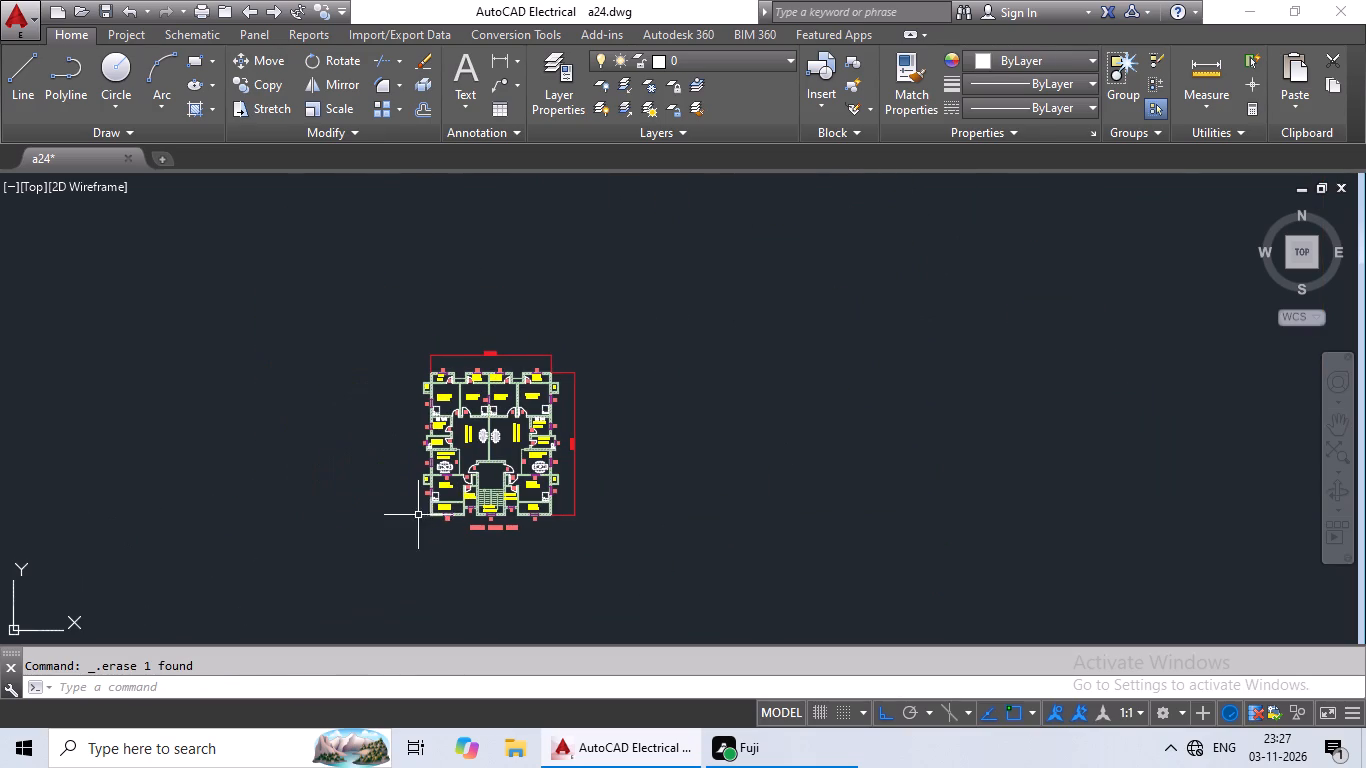
pyautogui.hotkey('ctrl', 'v')
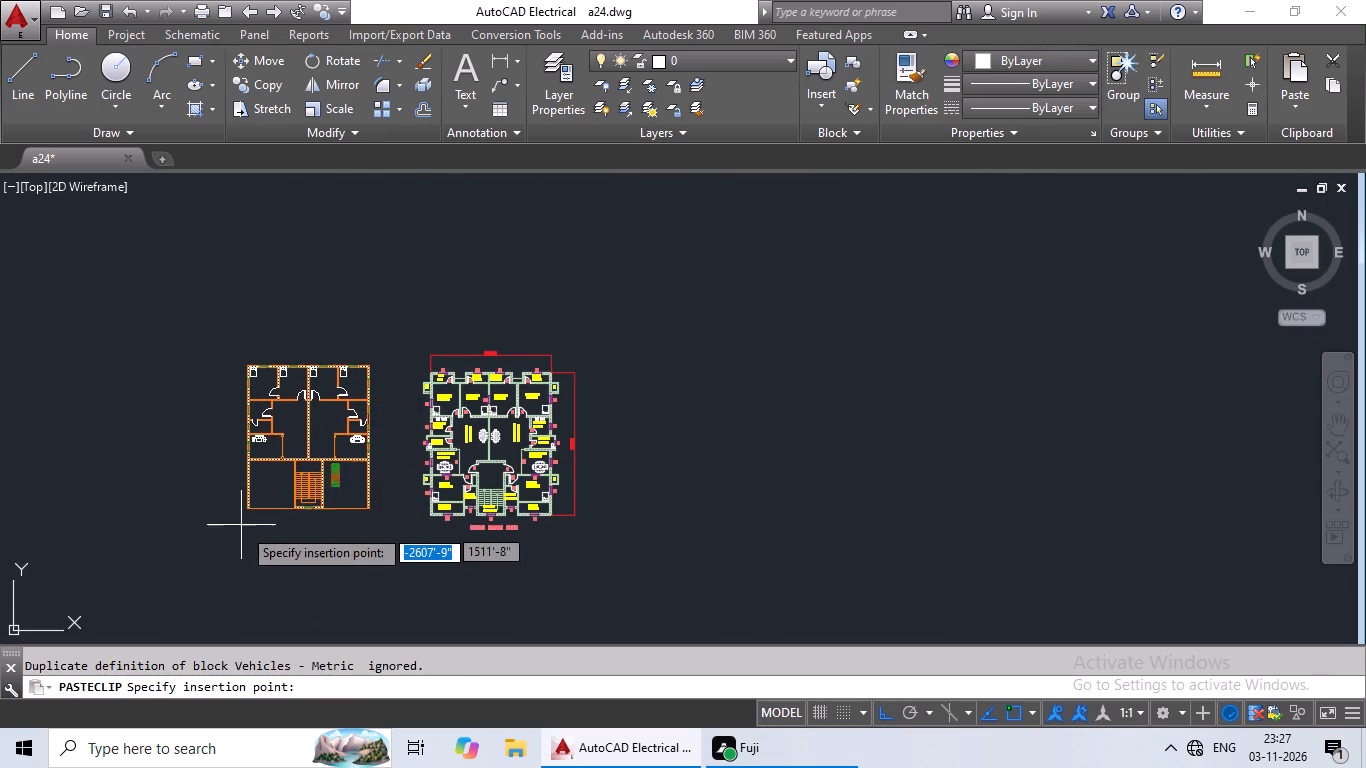
pyautogui.scroll(2, 247, 531)
pyautogui.scroll(-1, 247, 531)
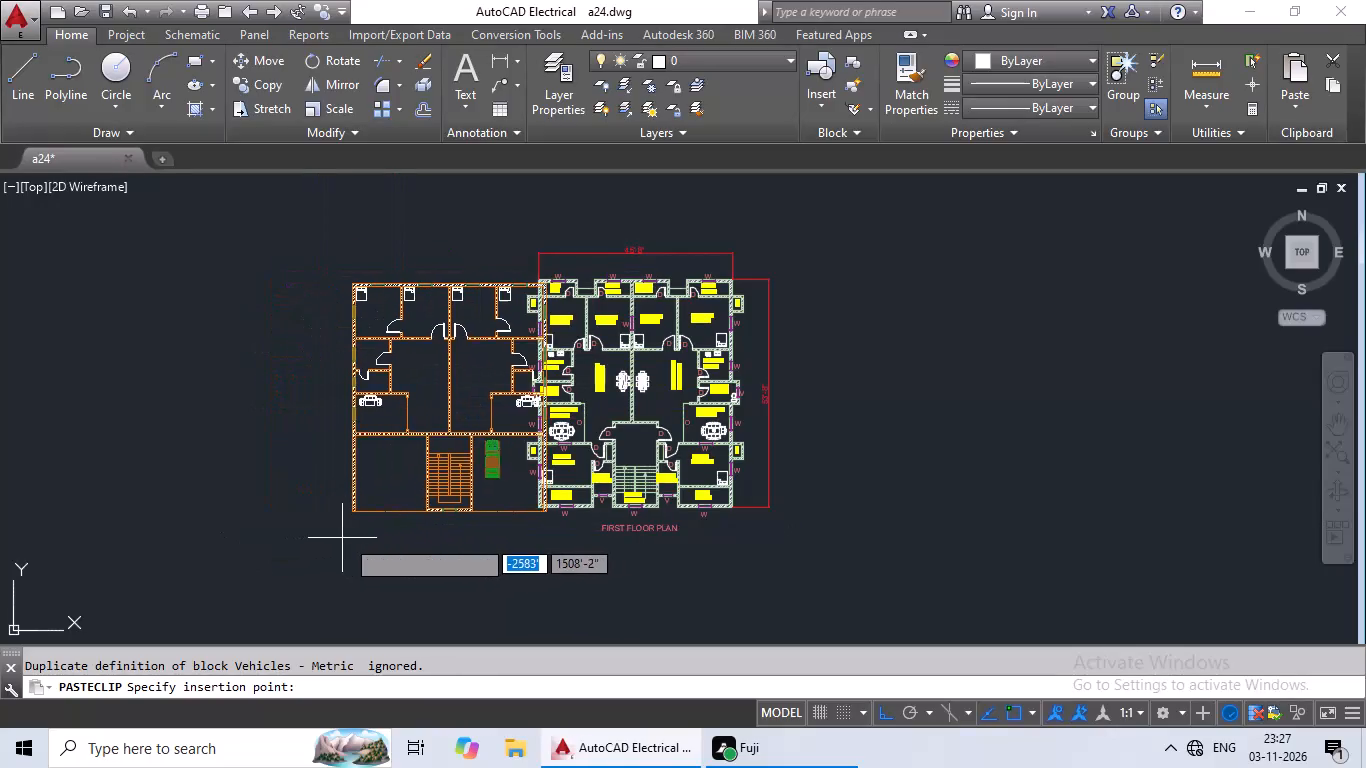
pyautogui.scroll(2, 335, 533)
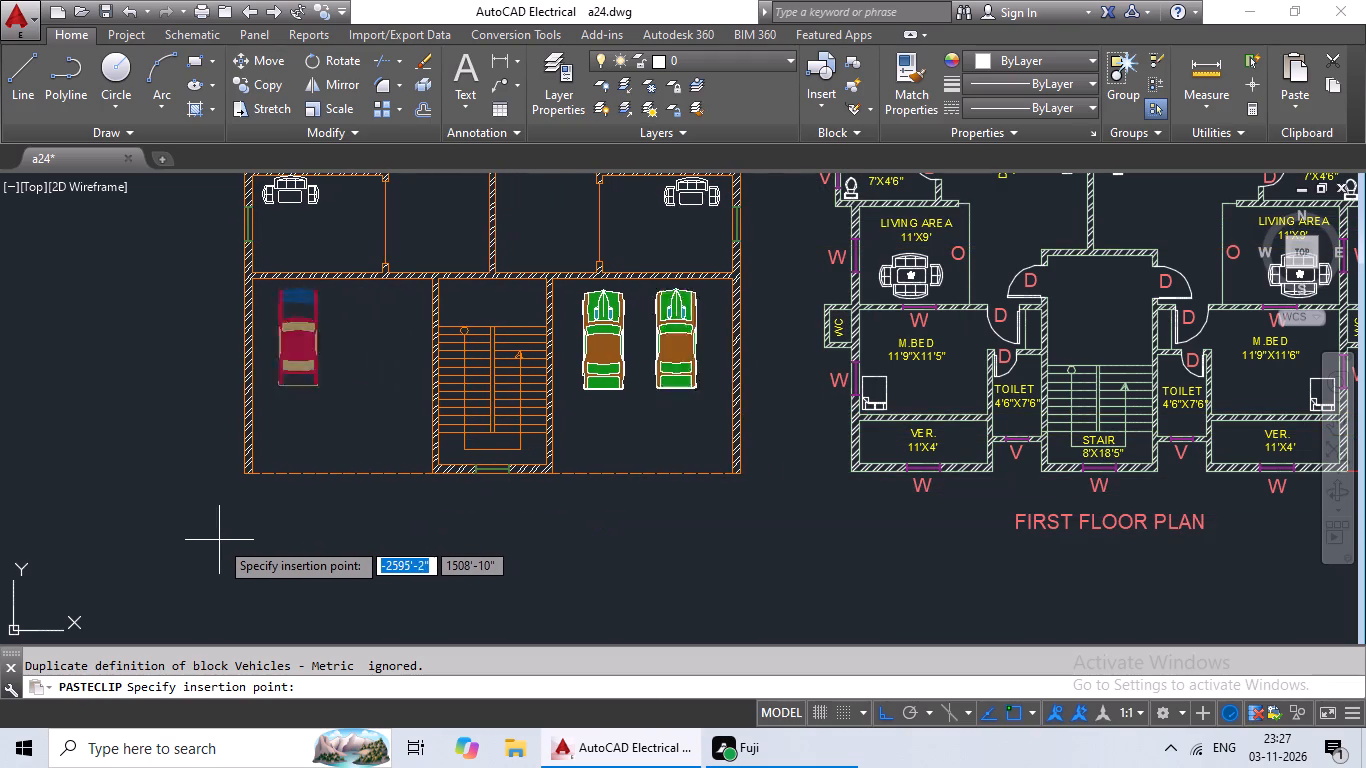
pyautogui.click(133, 539)
pyautogui.scroll(-4, 460, 530)
pyautogui.scroll(2, 616, 509)
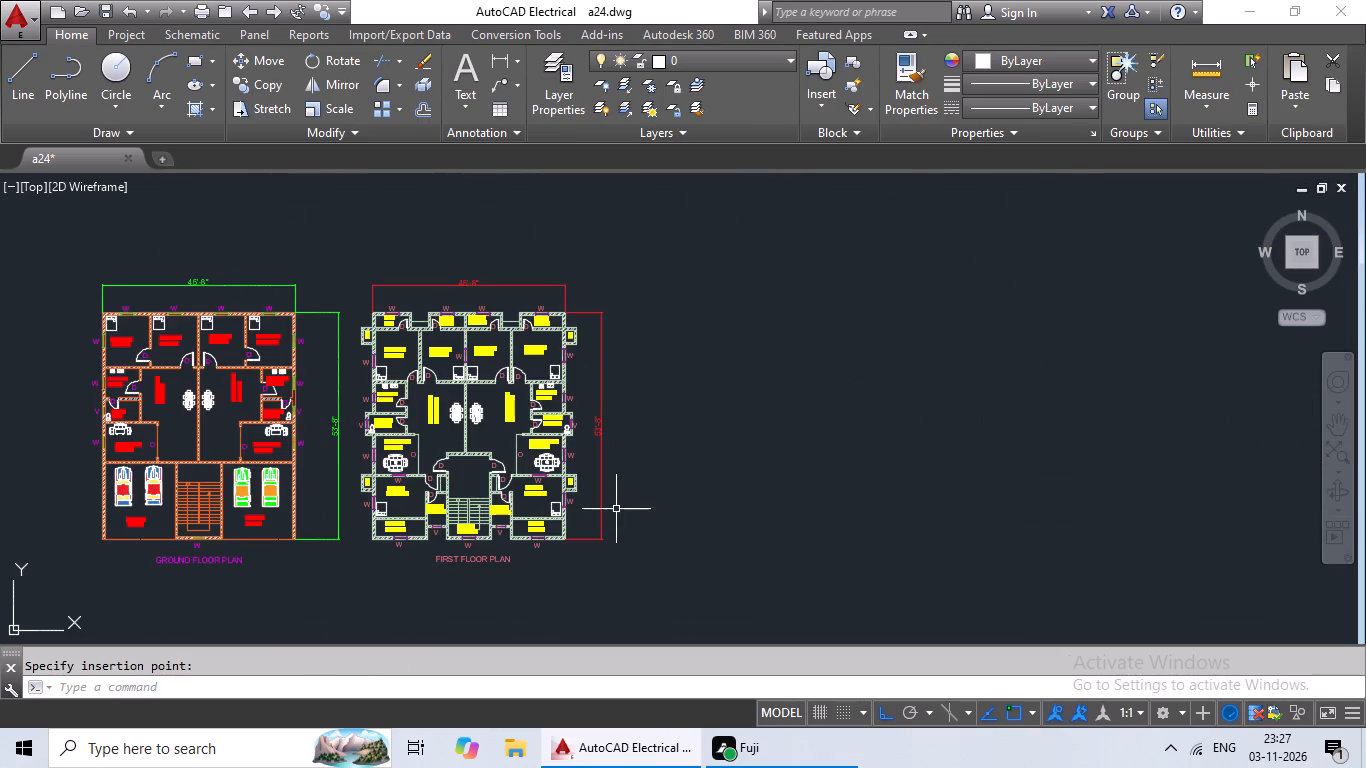
pyautogui.moveTo(638, 503); pyautogui.dragTo(748, 448, button='middle')
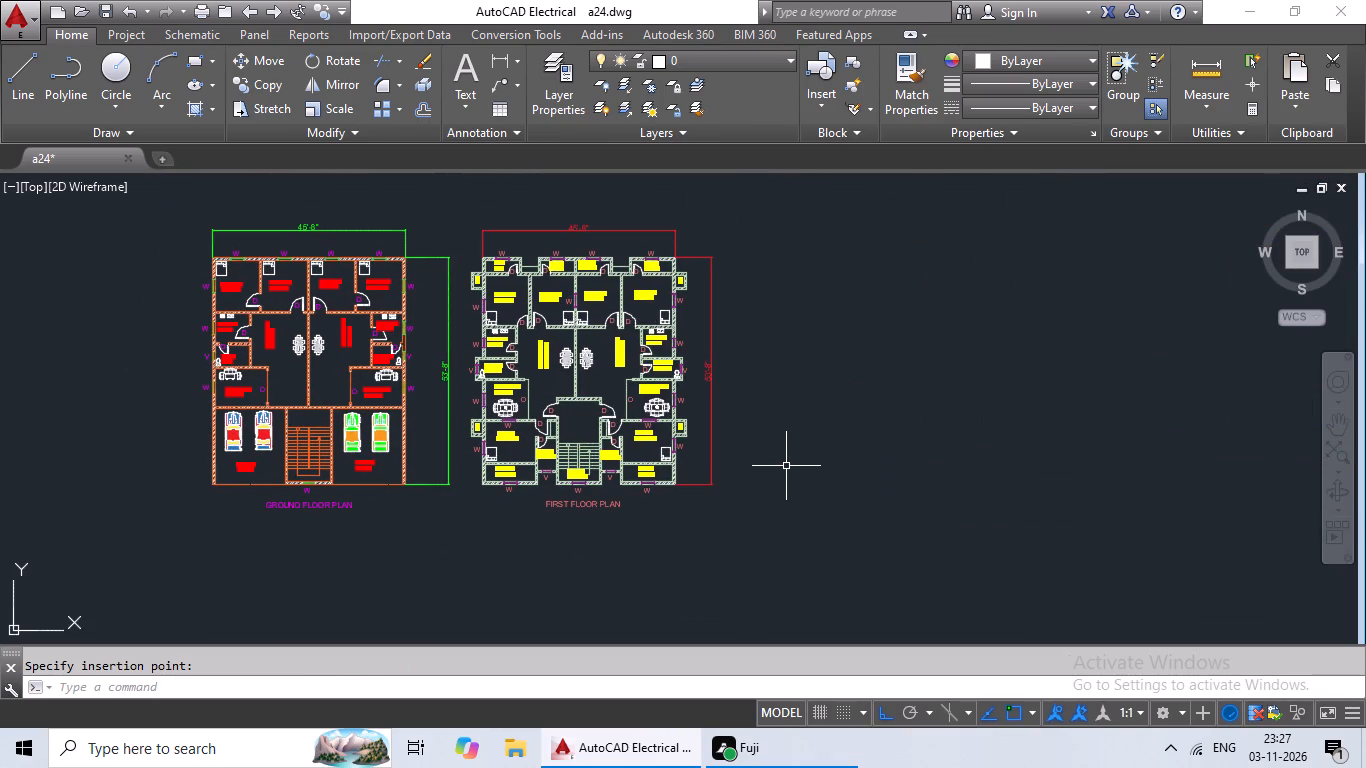
pyautogui.moveTo(858, 436); pyautogui.dragTo(830, 433, button='middle')
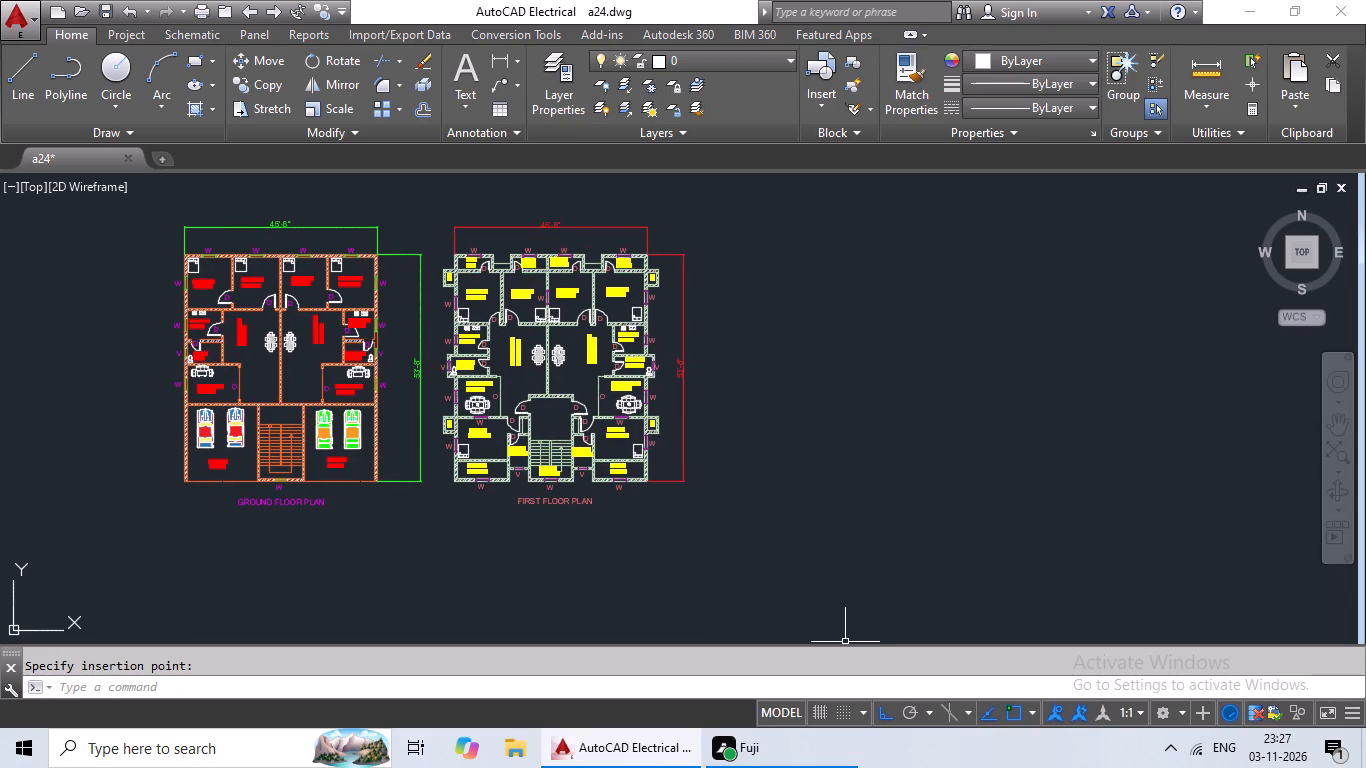
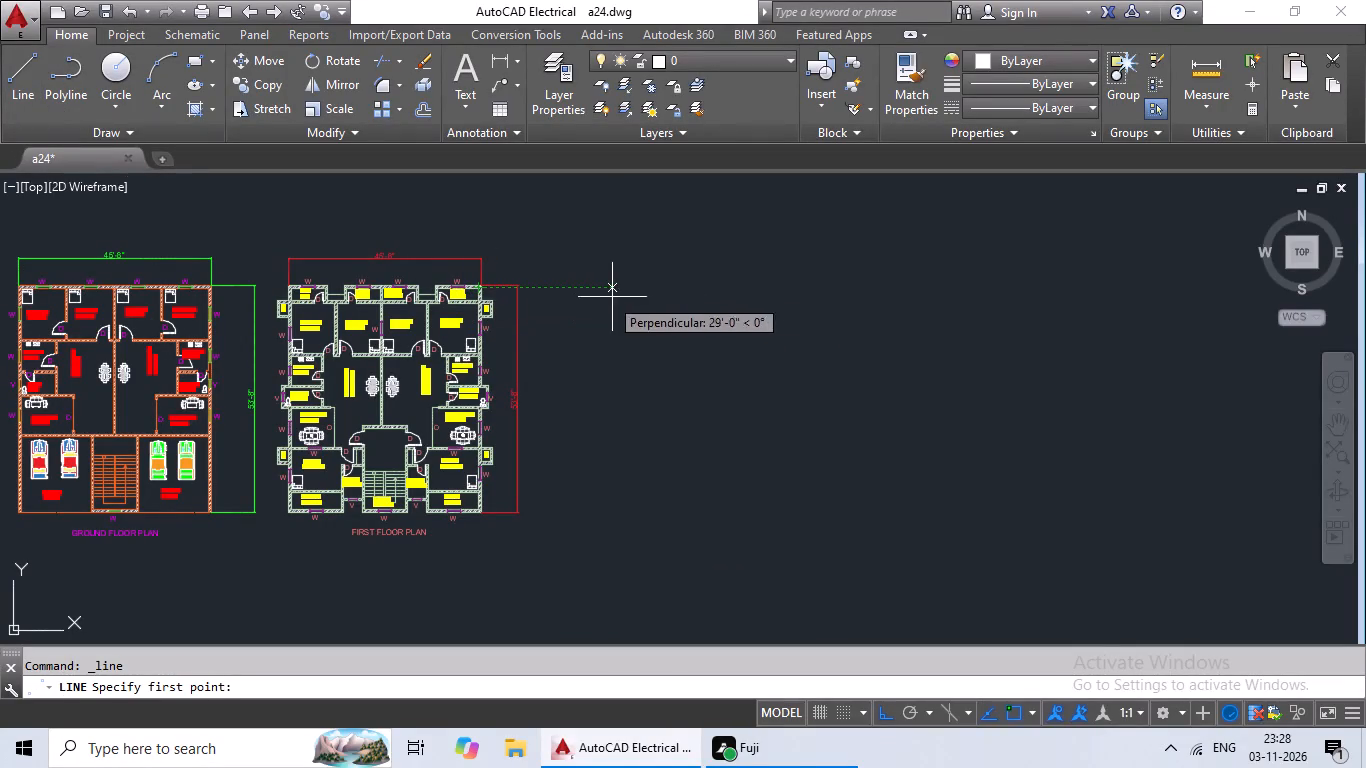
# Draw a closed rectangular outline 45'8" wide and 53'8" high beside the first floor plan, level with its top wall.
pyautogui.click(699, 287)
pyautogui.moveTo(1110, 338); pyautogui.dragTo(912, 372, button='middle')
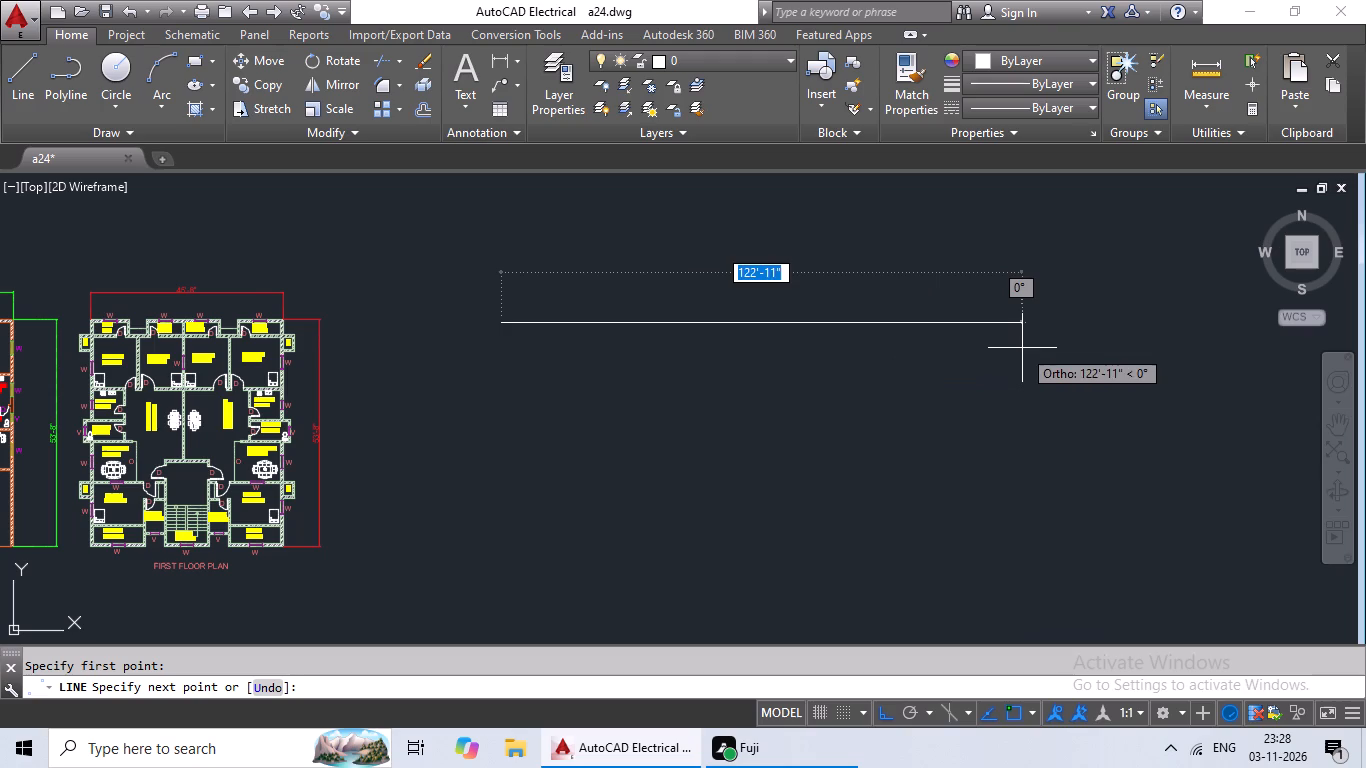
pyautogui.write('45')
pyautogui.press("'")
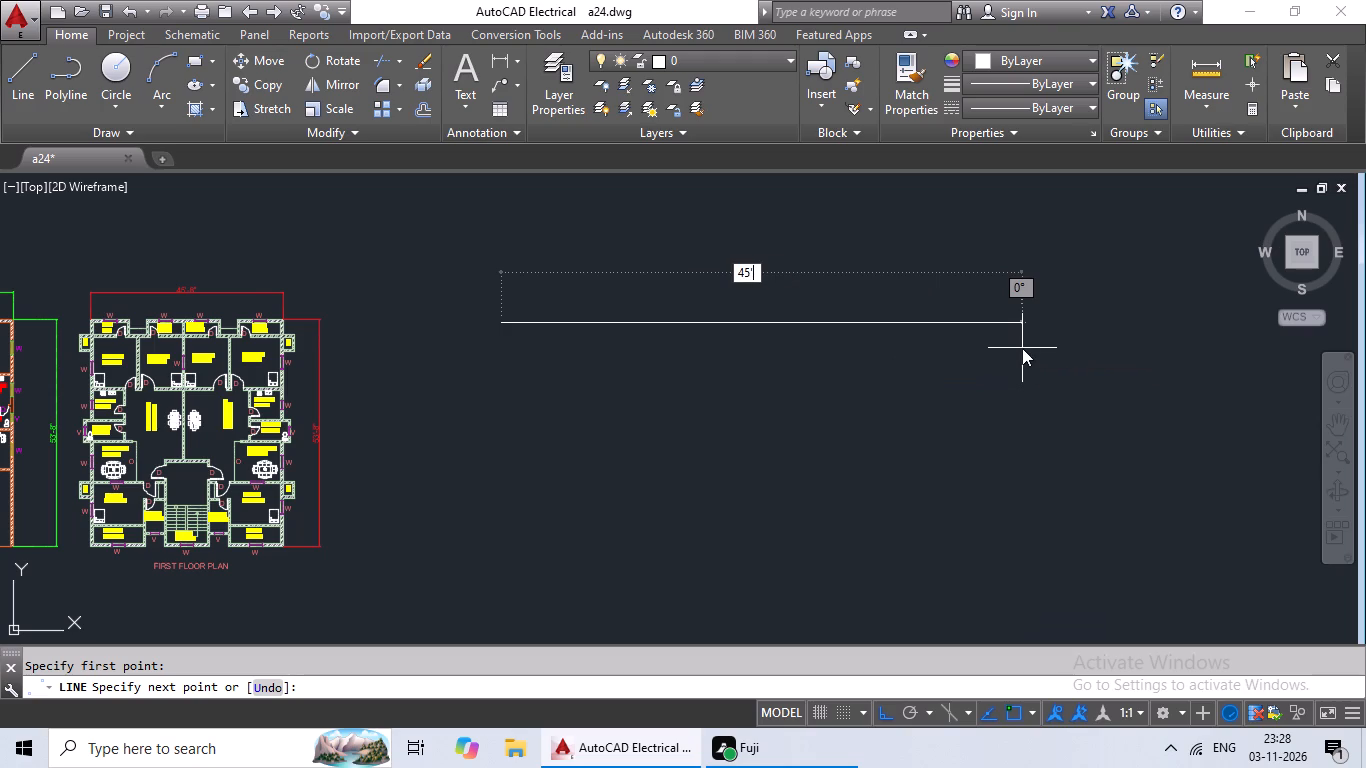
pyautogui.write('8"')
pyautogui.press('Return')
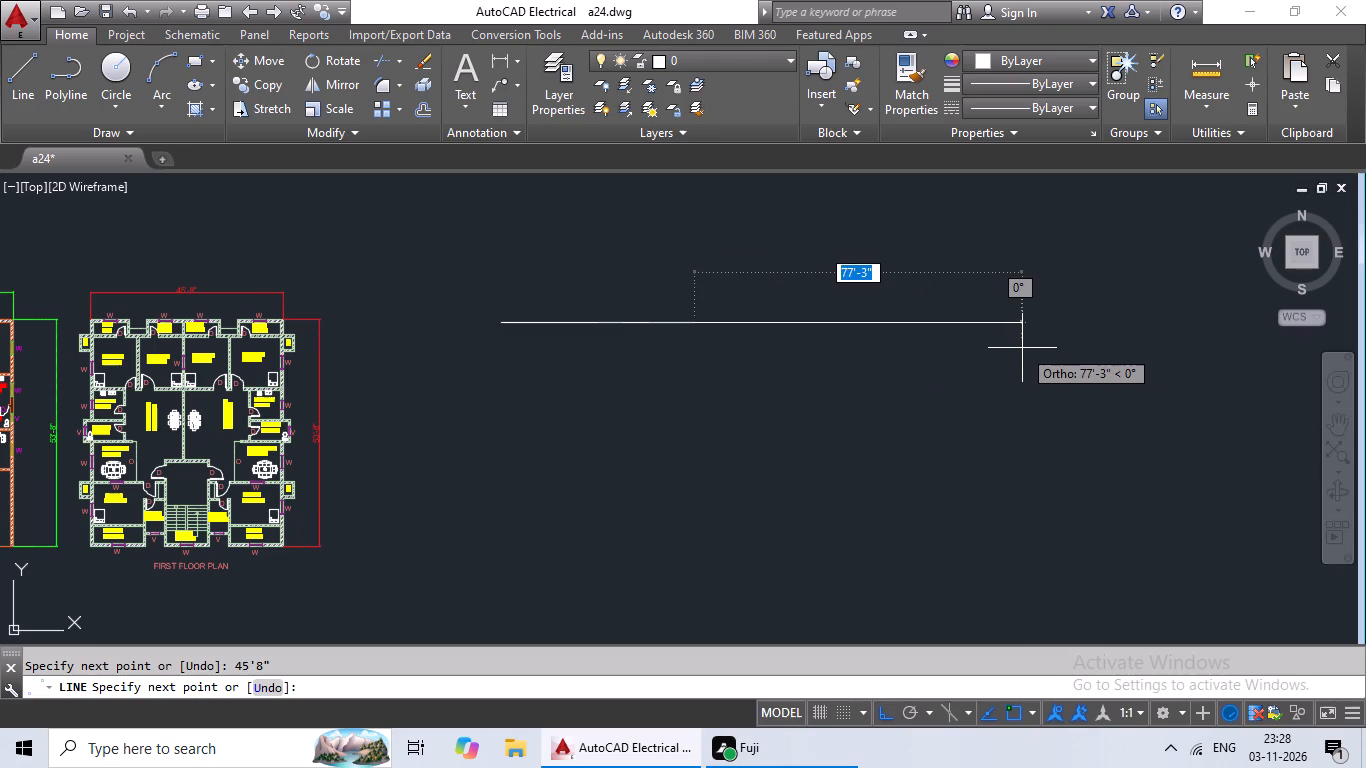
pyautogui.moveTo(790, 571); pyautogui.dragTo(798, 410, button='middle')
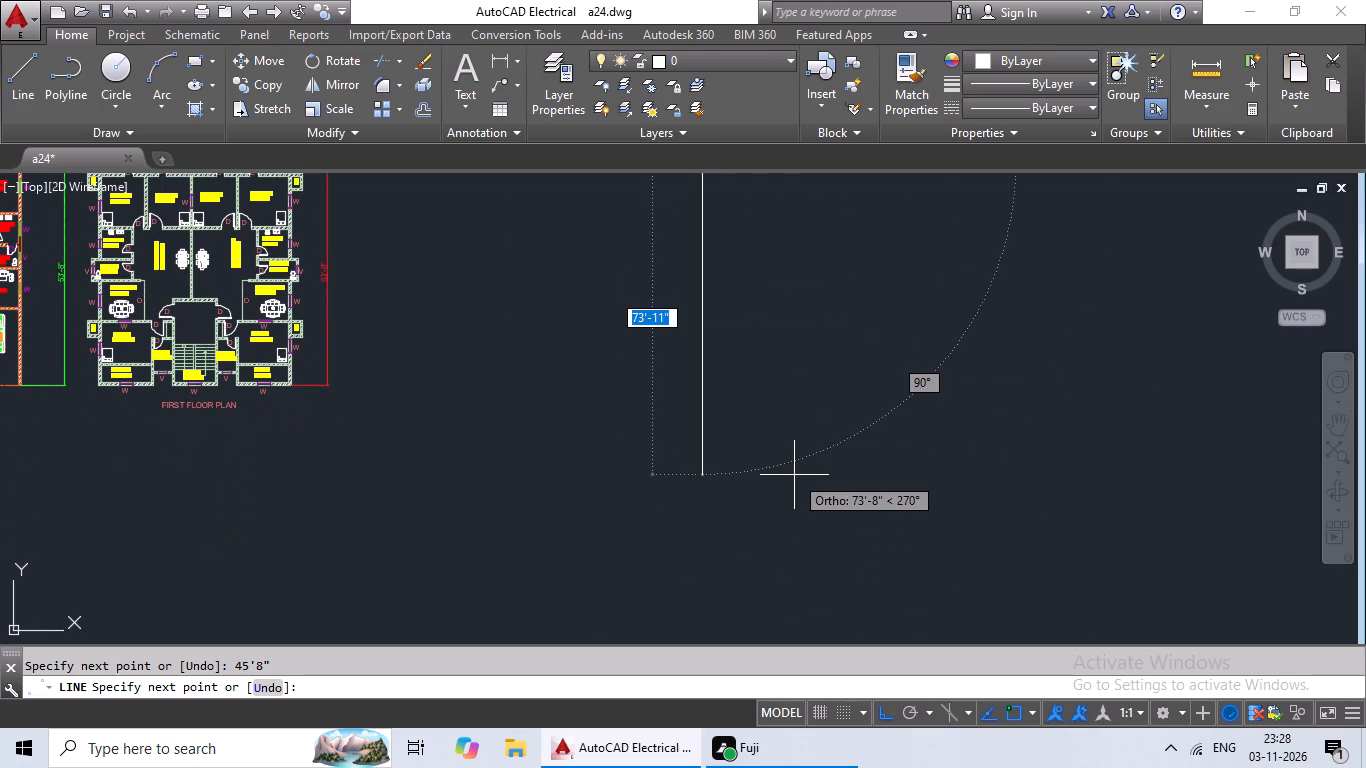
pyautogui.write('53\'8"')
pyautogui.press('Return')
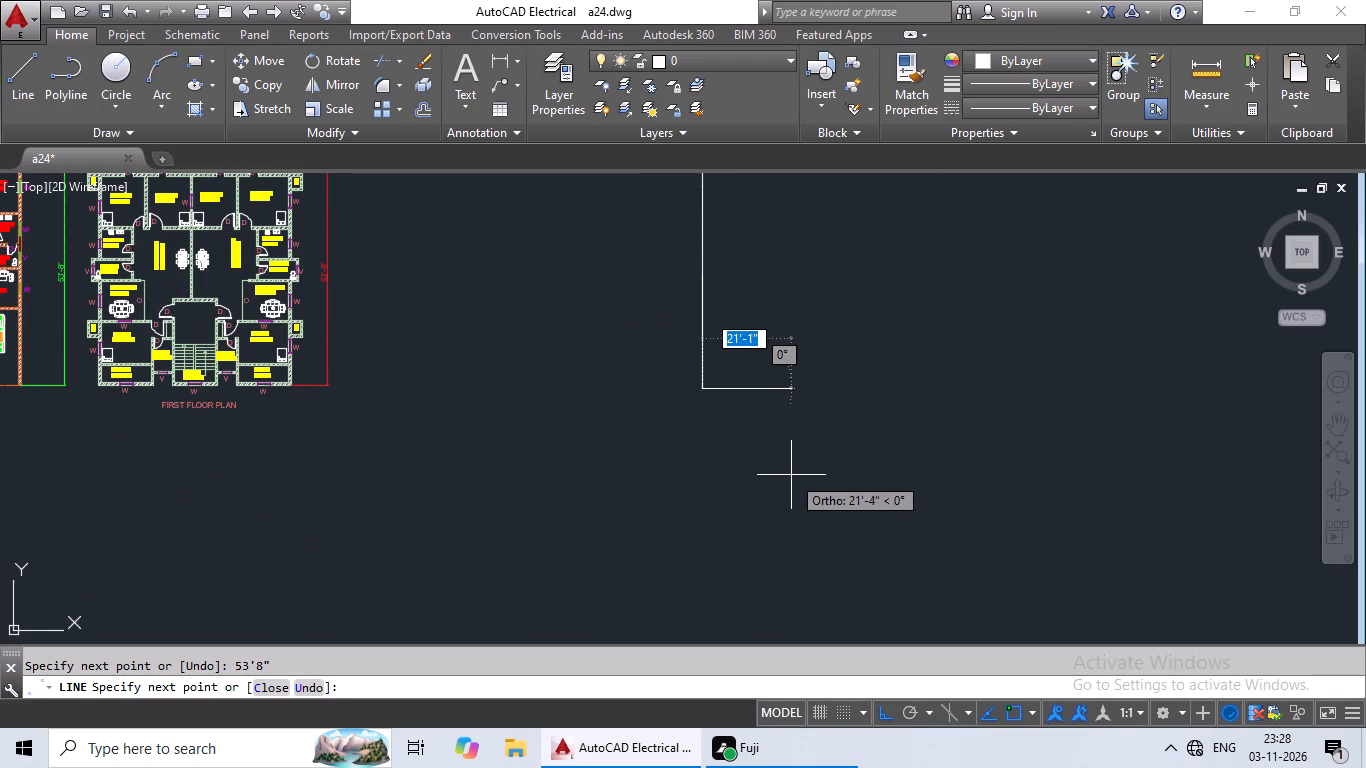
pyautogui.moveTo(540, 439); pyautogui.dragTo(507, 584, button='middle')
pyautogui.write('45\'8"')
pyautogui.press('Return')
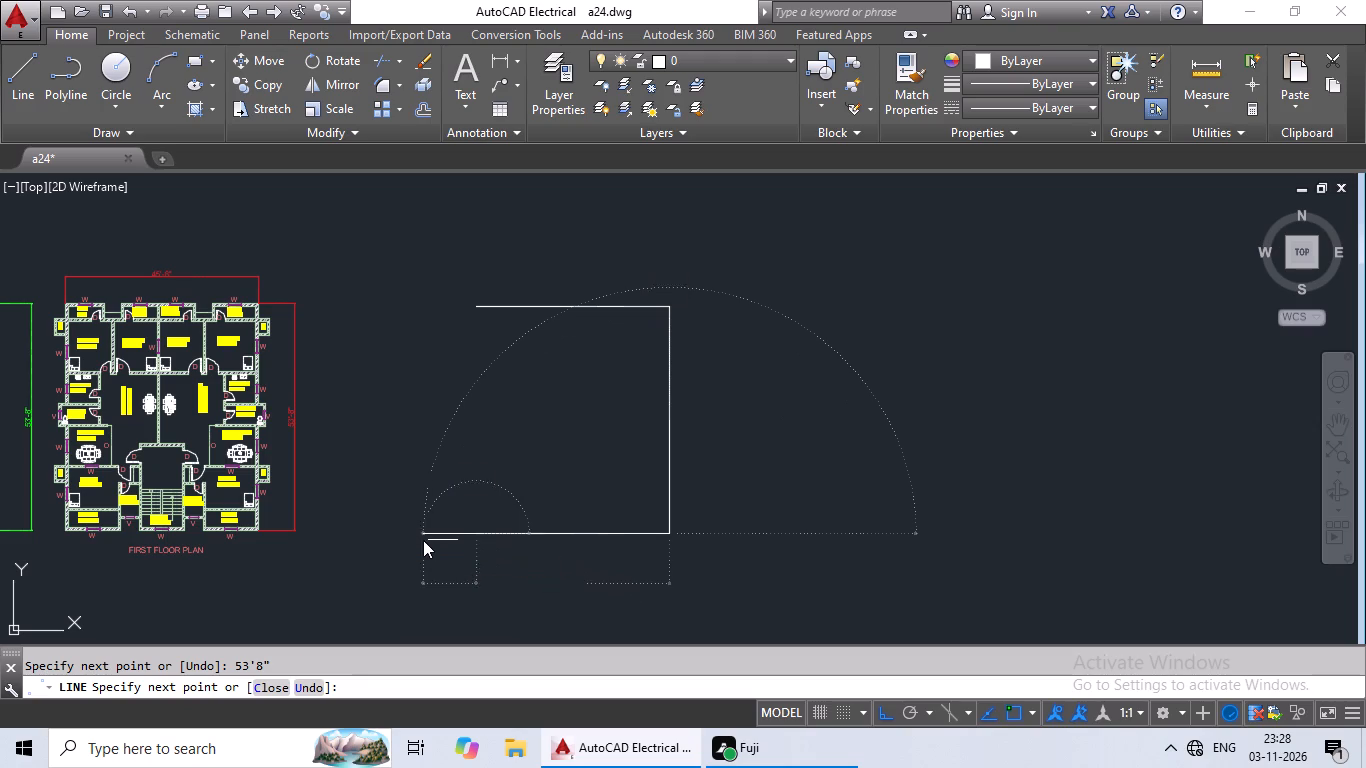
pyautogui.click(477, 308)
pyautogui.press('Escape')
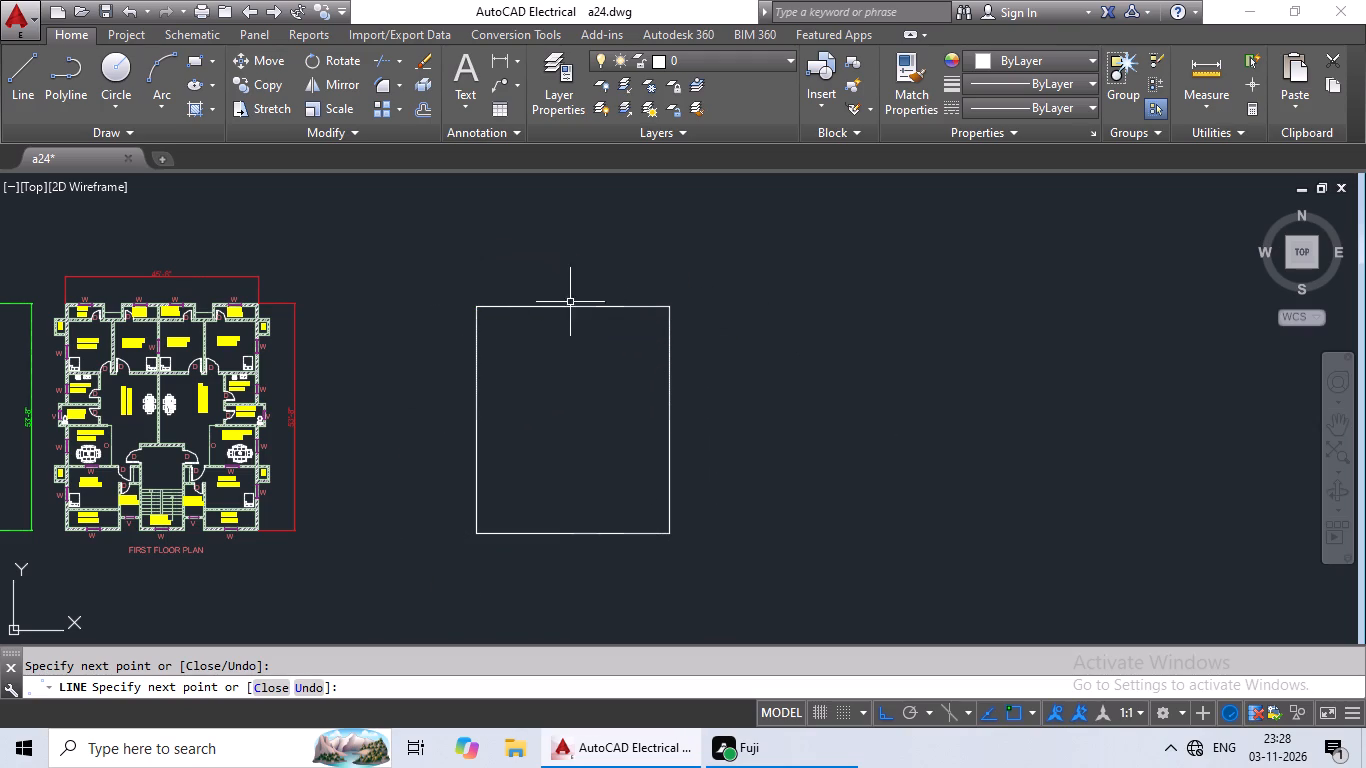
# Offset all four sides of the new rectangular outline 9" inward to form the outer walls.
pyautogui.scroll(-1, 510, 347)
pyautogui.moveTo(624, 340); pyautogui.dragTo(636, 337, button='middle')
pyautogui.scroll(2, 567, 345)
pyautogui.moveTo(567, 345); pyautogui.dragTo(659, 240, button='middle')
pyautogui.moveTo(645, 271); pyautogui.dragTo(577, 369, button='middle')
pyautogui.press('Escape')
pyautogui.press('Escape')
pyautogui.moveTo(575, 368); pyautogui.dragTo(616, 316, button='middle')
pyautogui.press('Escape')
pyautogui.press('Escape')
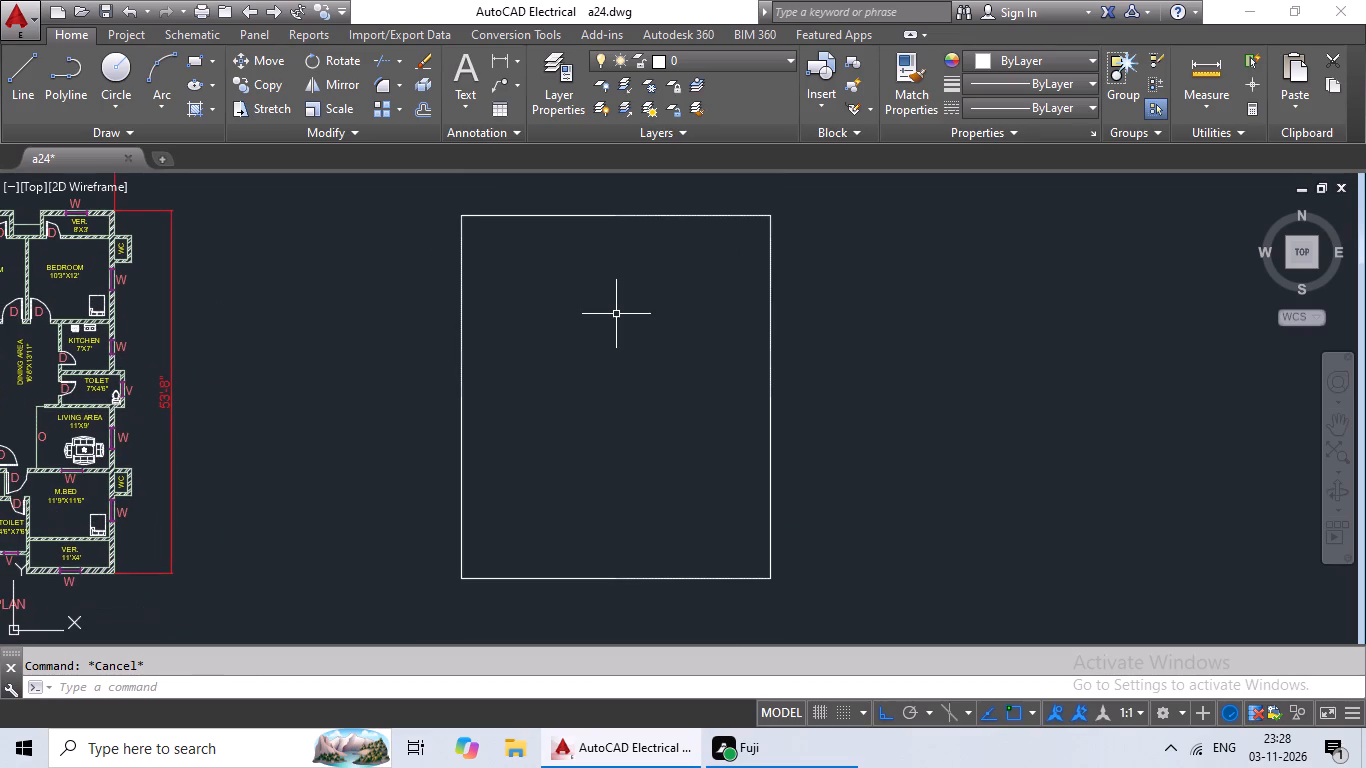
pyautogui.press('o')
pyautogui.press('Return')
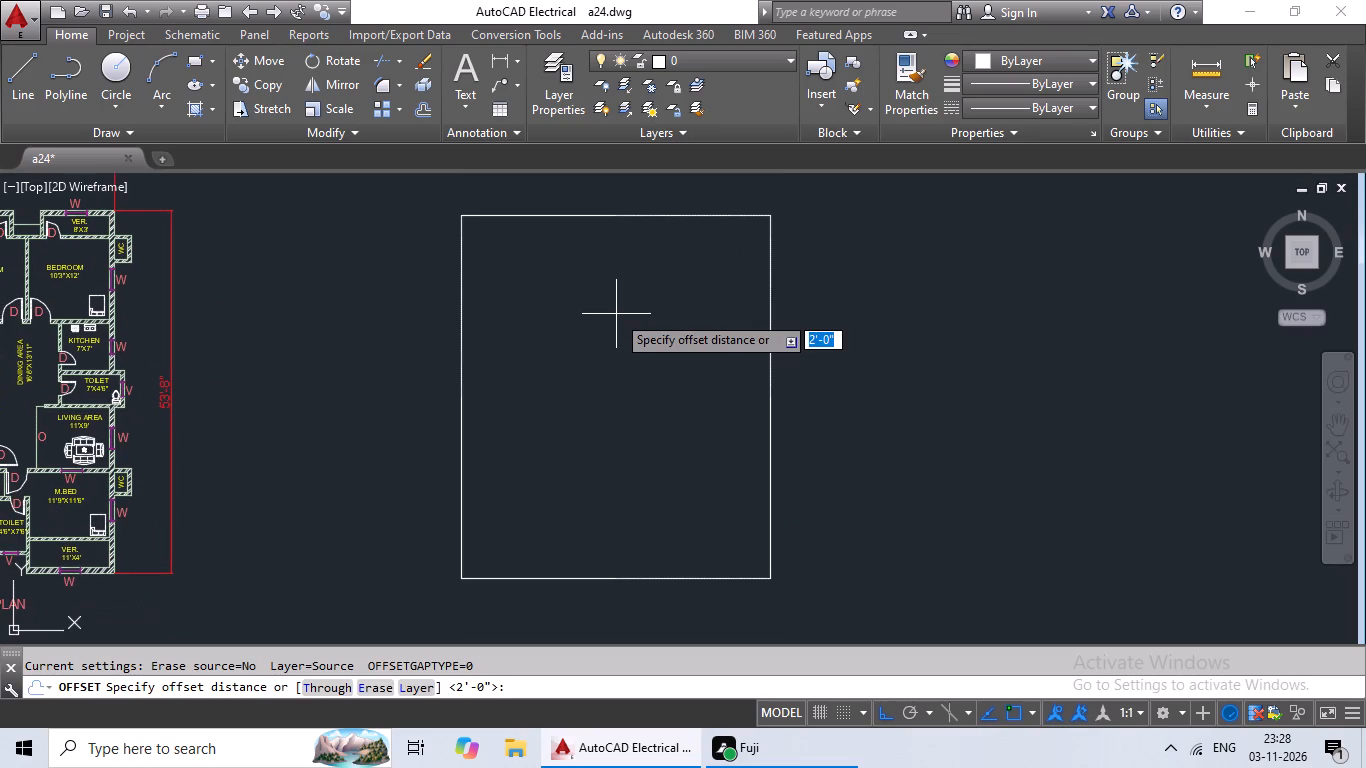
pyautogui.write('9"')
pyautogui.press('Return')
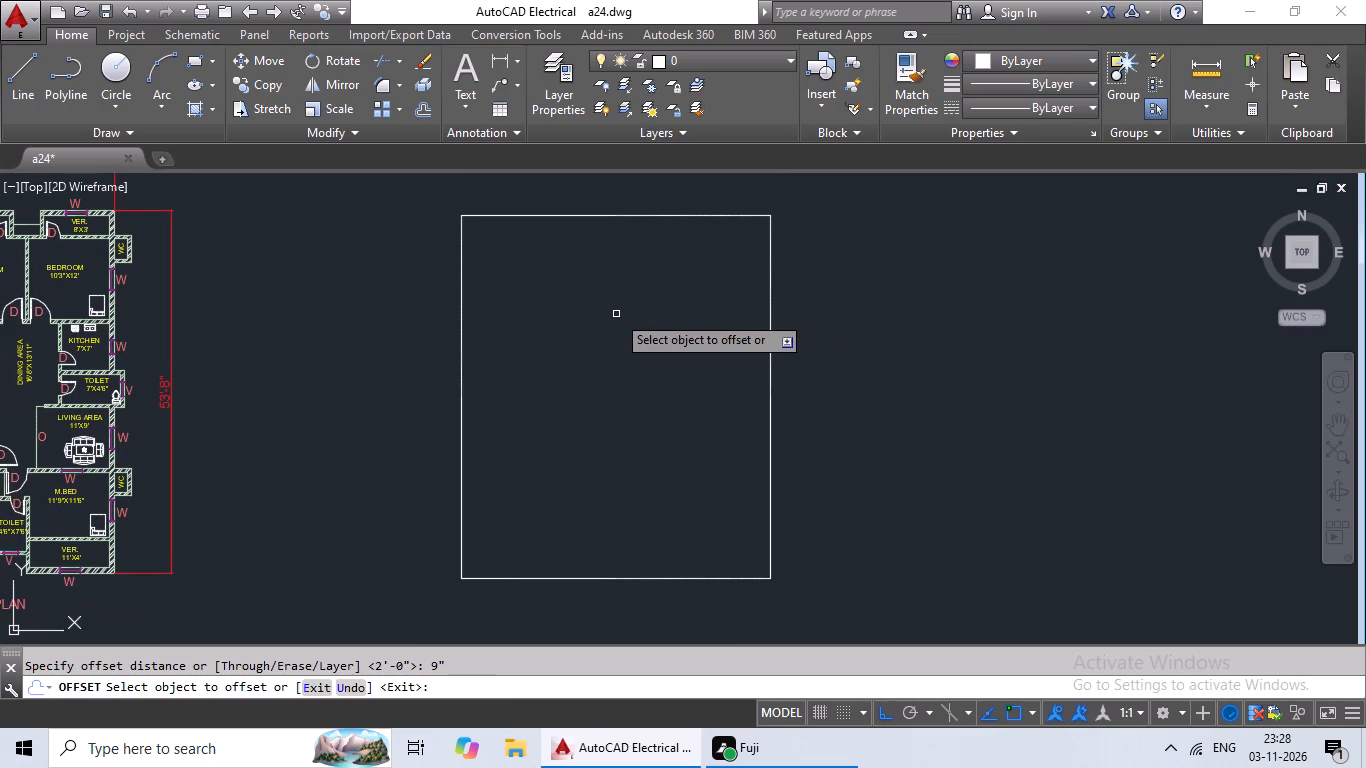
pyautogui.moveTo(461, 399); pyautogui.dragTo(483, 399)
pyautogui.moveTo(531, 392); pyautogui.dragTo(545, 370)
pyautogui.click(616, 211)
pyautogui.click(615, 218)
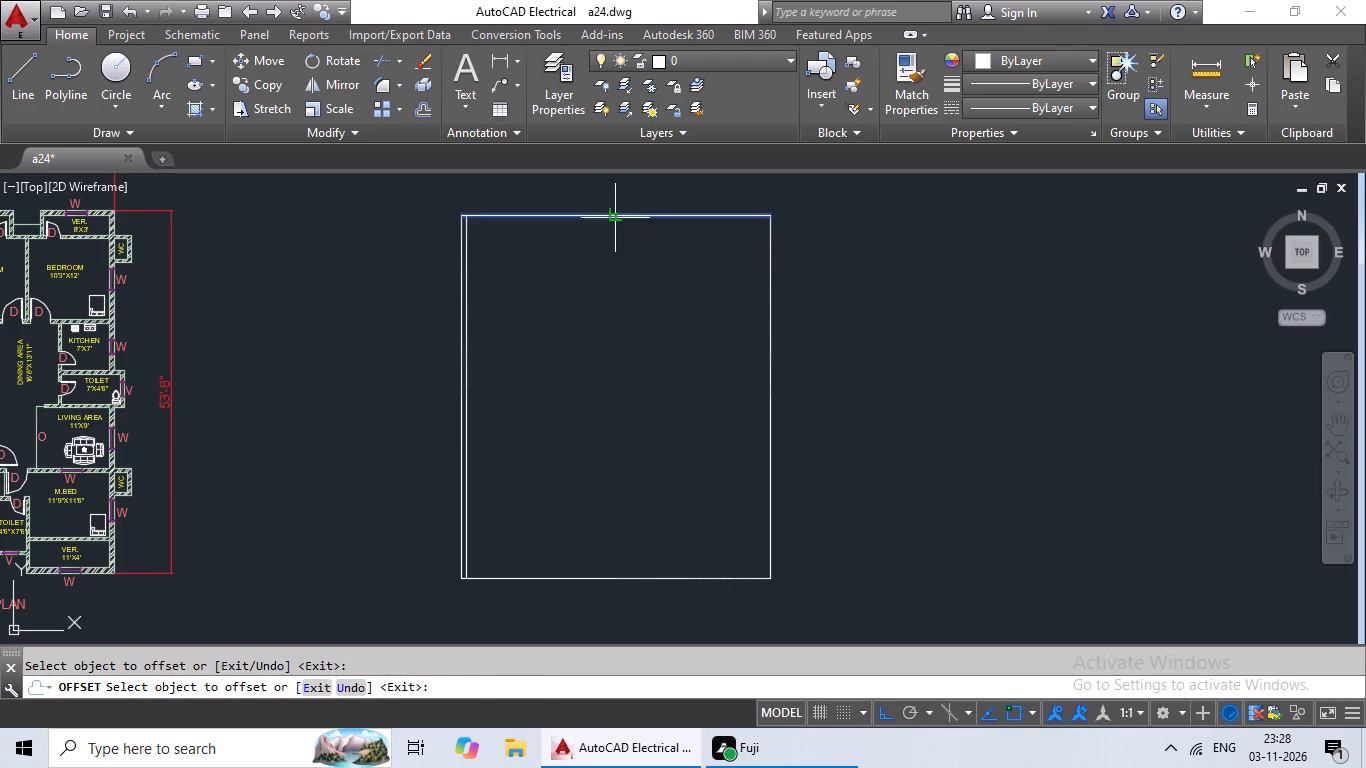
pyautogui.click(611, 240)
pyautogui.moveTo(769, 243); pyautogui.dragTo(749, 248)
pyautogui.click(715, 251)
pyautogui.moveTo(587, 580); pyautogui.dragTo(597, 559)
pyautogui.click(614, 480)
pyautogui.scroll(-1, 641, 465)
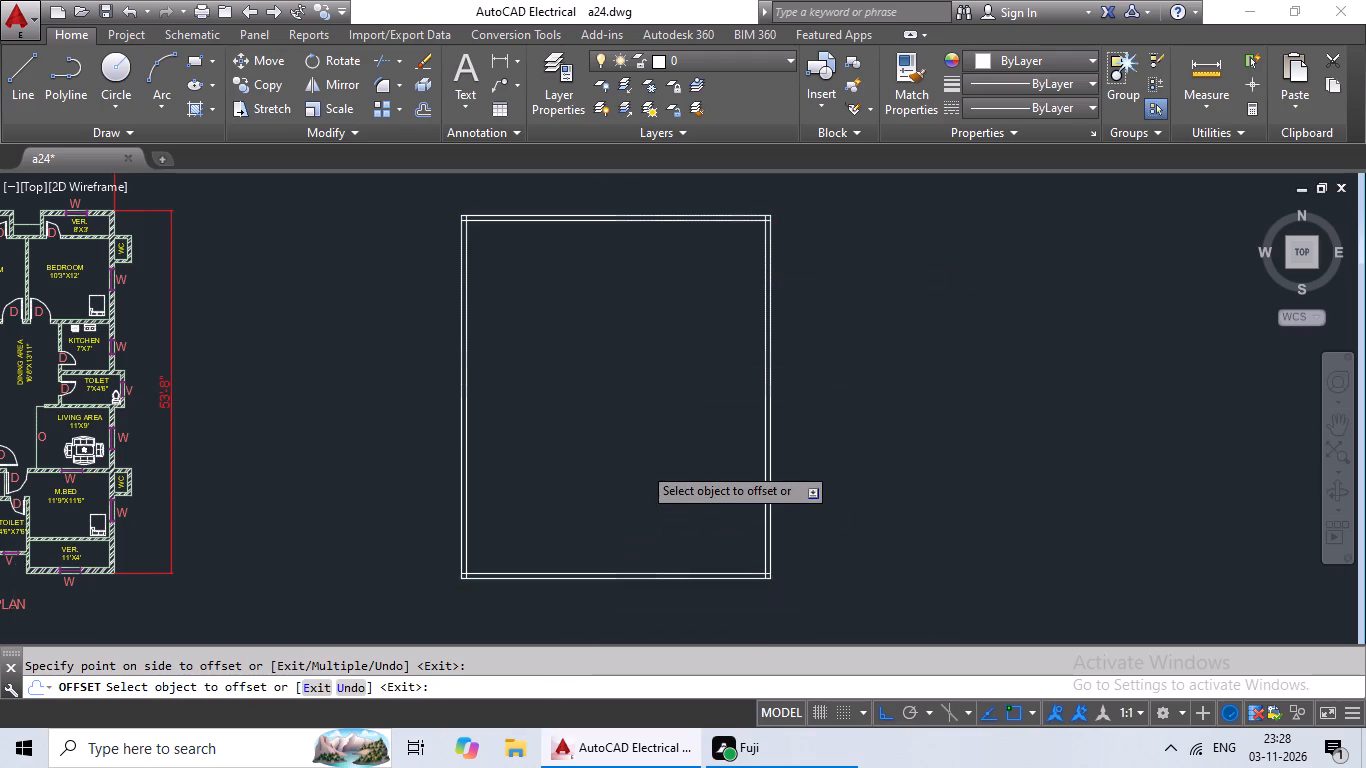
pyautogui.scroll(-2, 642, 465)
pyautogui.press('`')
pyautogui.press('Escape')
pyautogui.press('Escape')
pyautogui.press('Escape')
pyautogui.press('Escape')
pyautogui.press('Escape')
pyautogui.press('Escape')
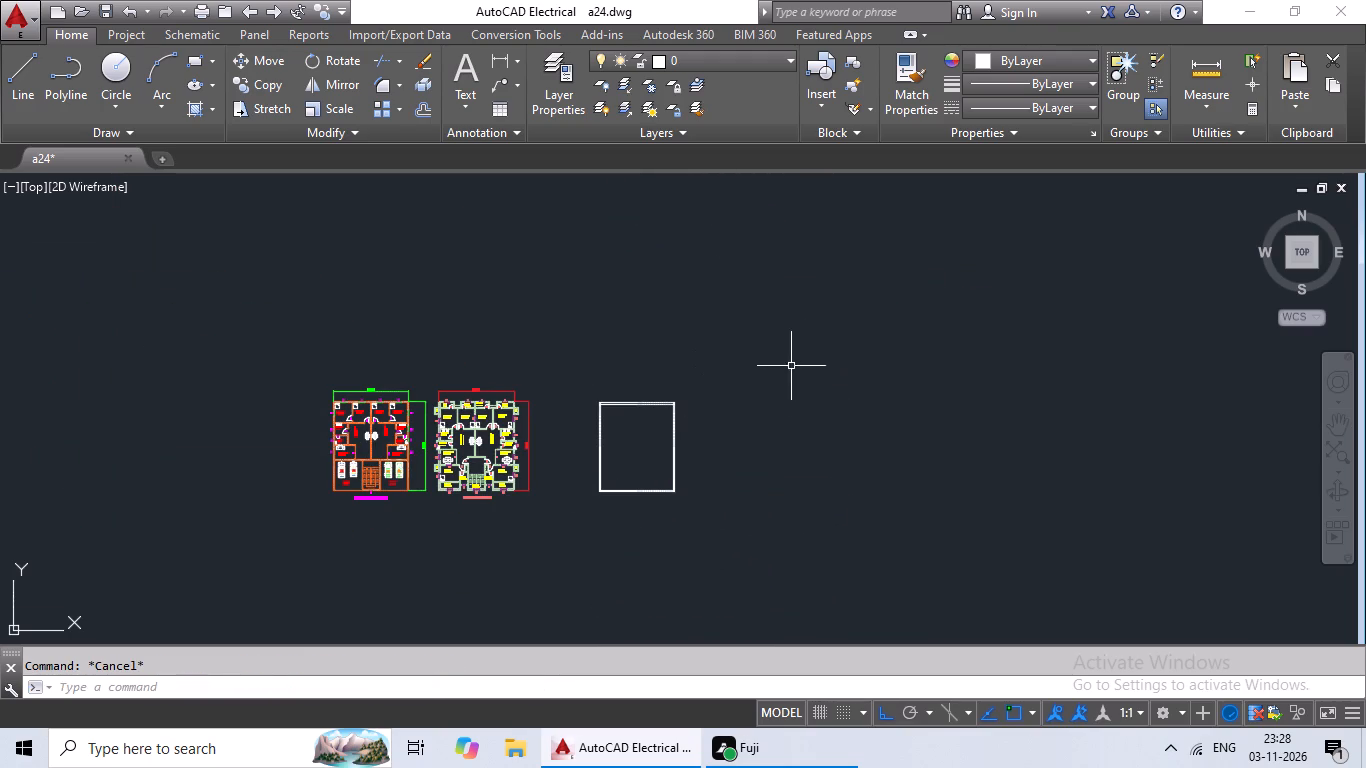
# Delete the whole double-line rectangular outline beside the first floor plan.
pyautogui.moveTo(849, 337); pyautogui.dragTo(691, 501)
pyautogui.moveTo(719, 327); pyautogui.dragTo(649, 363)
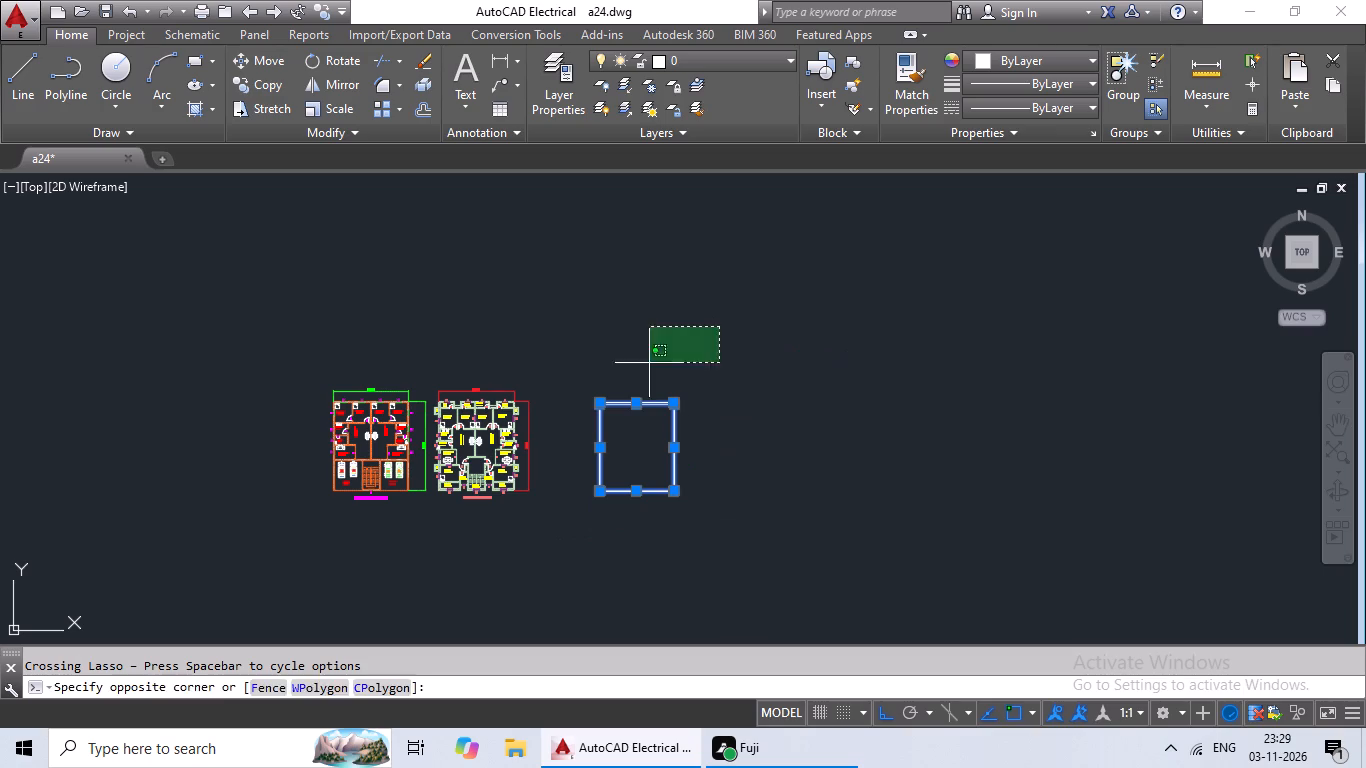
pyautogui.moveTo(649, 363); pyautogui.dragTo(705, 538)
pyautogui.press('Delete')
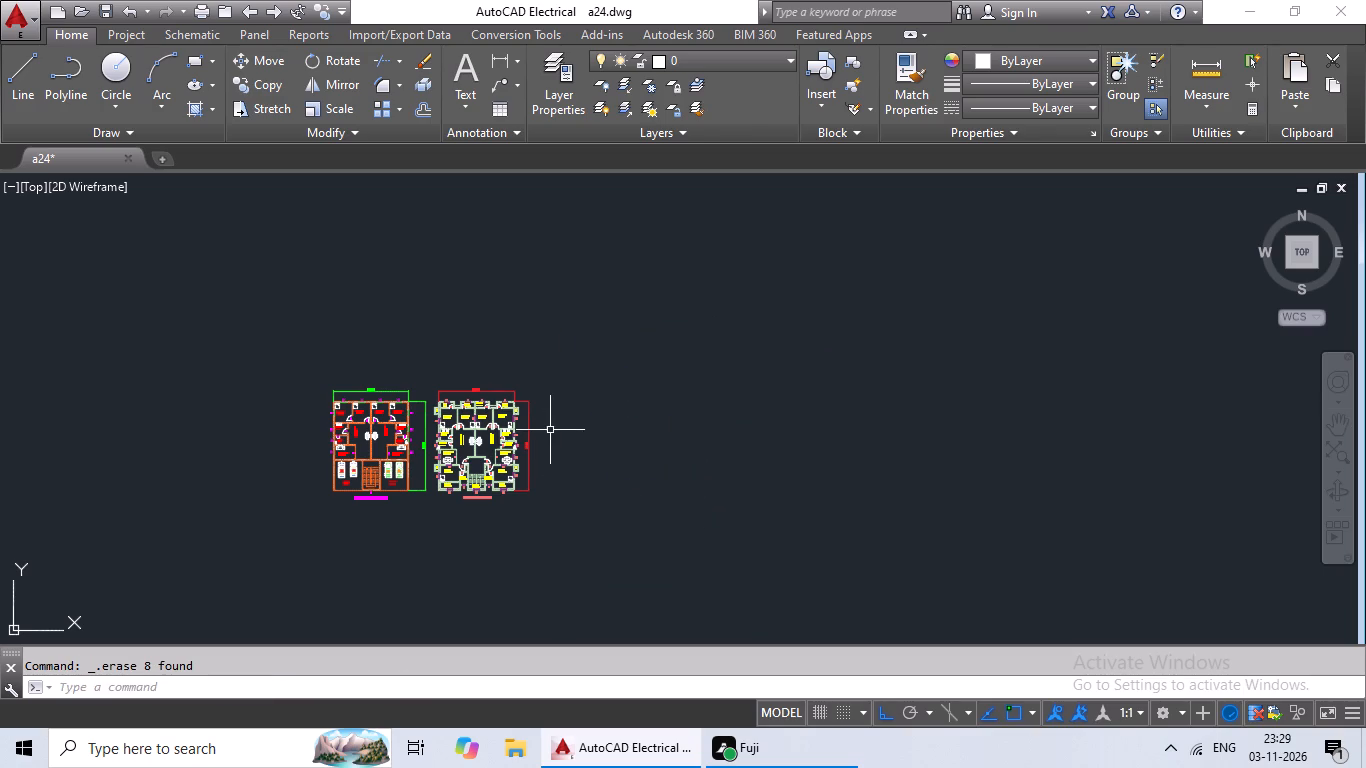
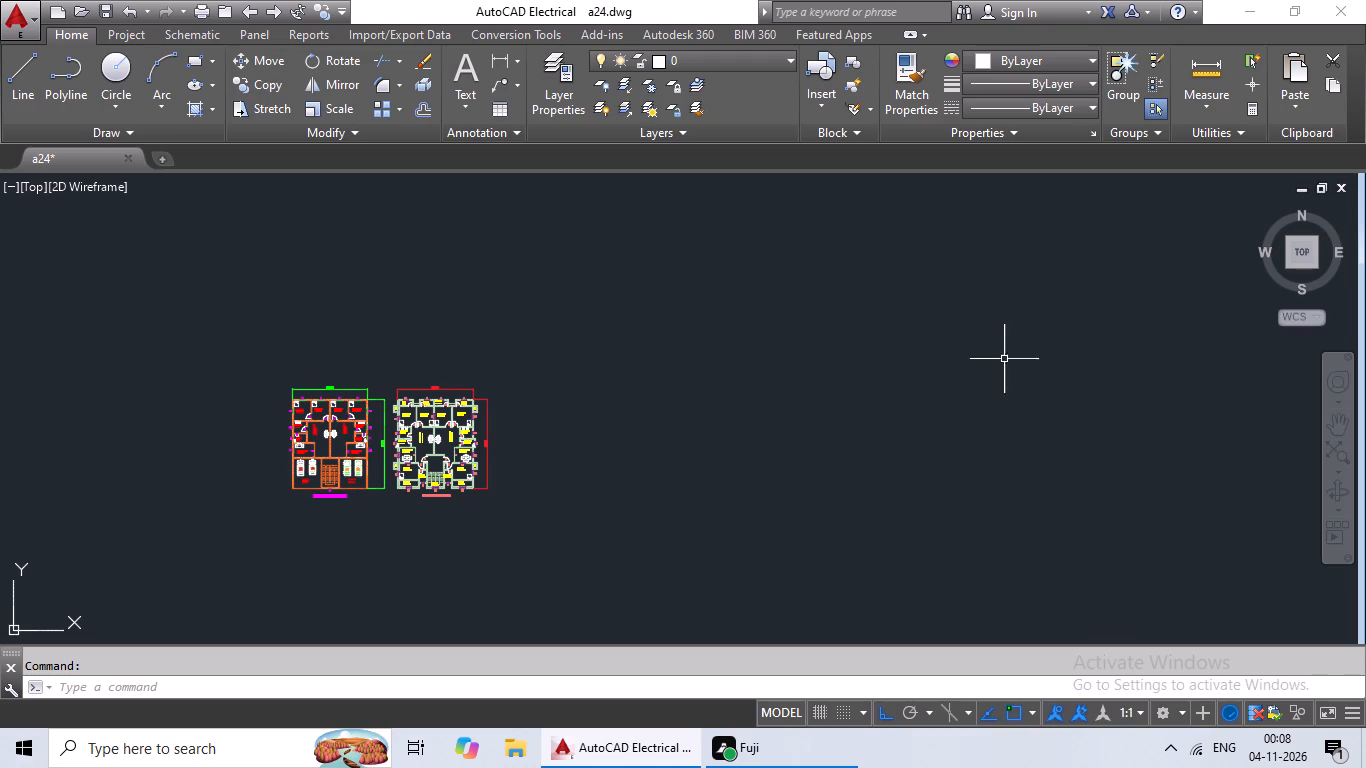
# Draw a closed line rectangle 45'8" wide and 53'8" high, level with the first floor plan's top wall and about 26' to its right.
pyautogui.scroll(3, 428, 503)
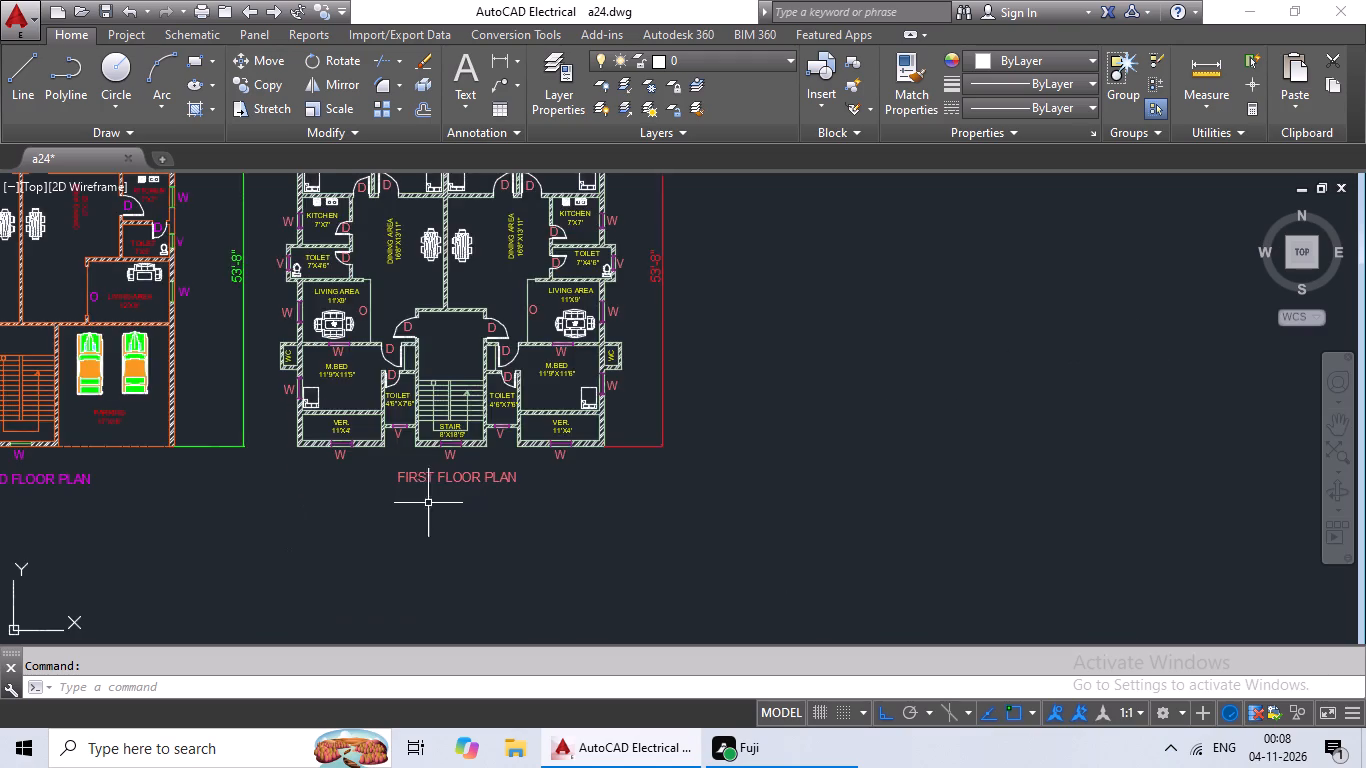
pyautogui.moveTo(444, 498); pyautogui.dragTo(579, 612, button='middle')
pyautogui.scroll(-1, 678, 593)
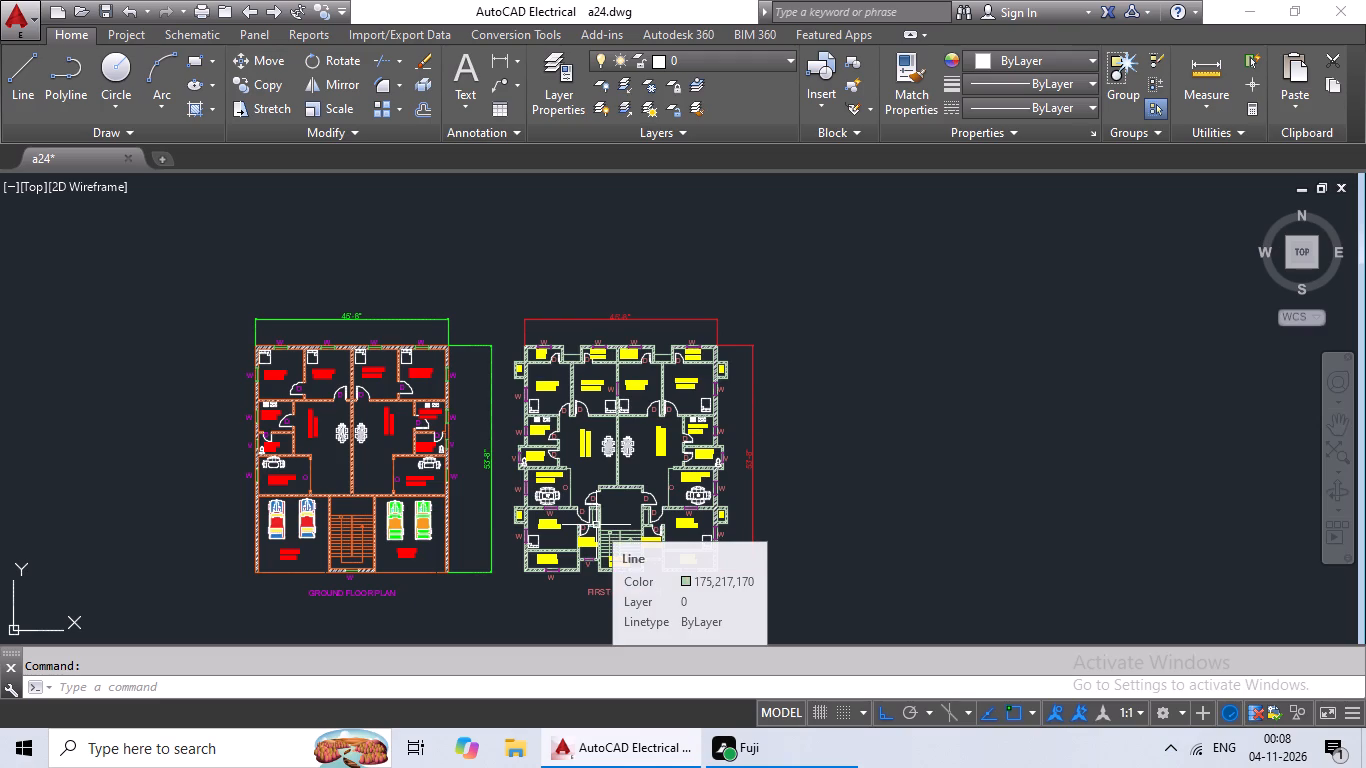
pyautogui.moveTo(835, 374); pyautogui.dragTo(777, 309, button='middle')
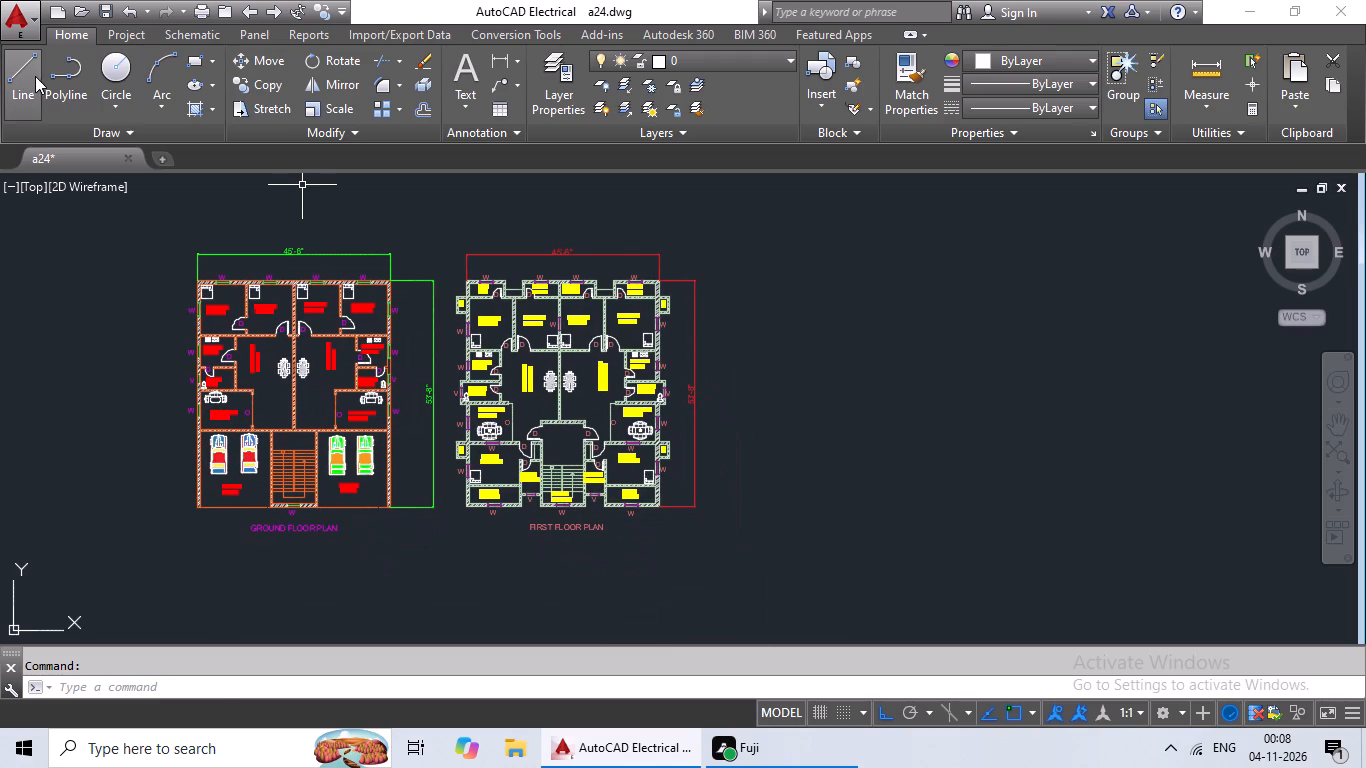
pyautogui.click(25, 76)
pyautogui.scroll(2, 582, 281)
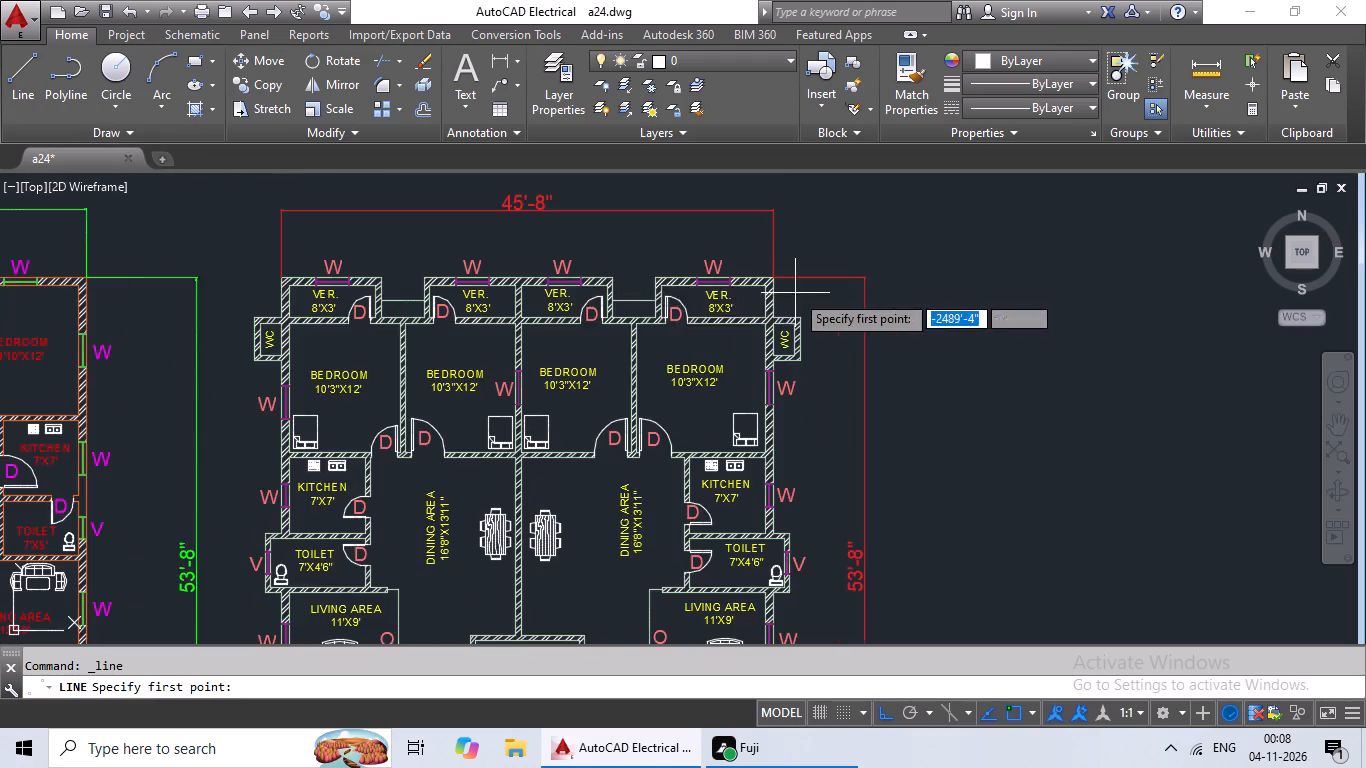
pyautogui.scroll(-2, 795, 293)
pyautogui.moveTo(905, 325); pyautogui.dragTo(742, 334, button='middle')
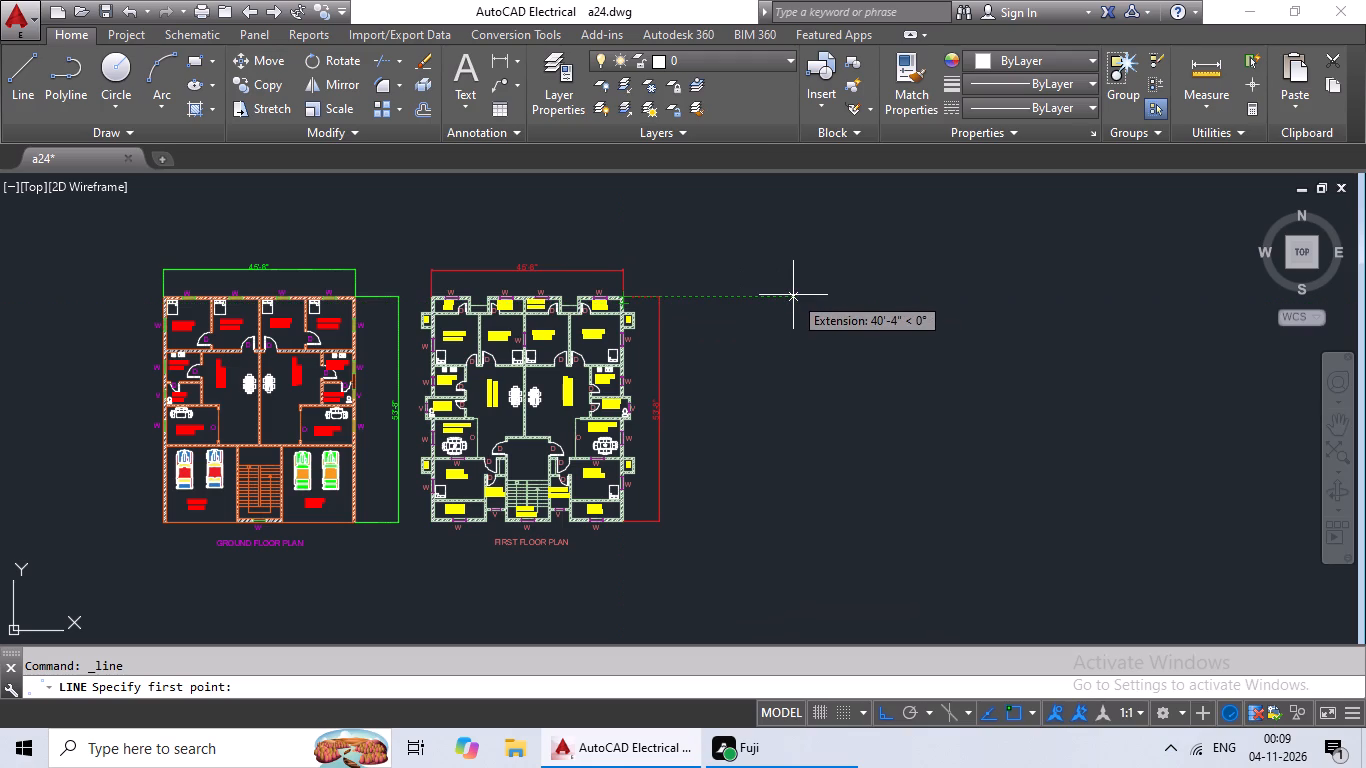
pyautogui.click(735, 297)
pyautogui.moveTo(915, 319); pyautogui.dragTo(619, 303, button='middle')
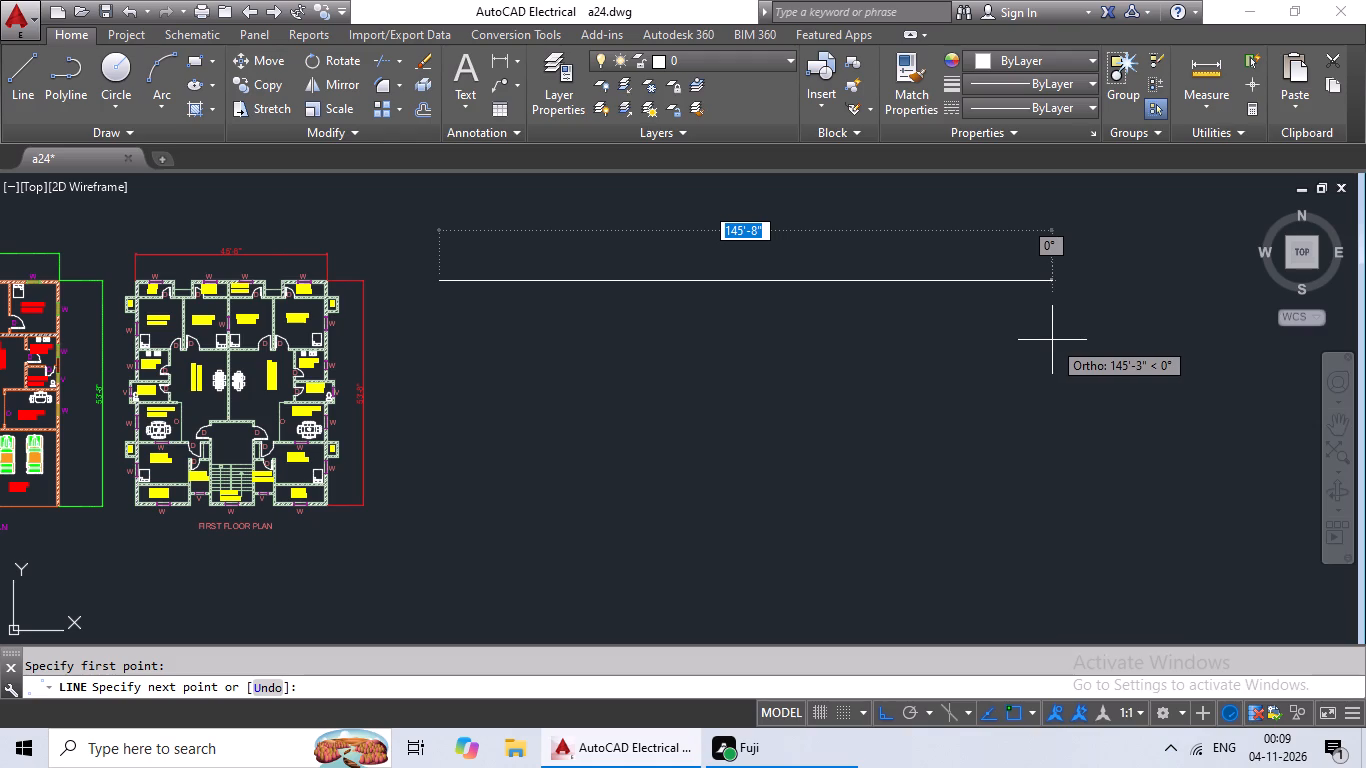
pyautogui.write('45\'8"')
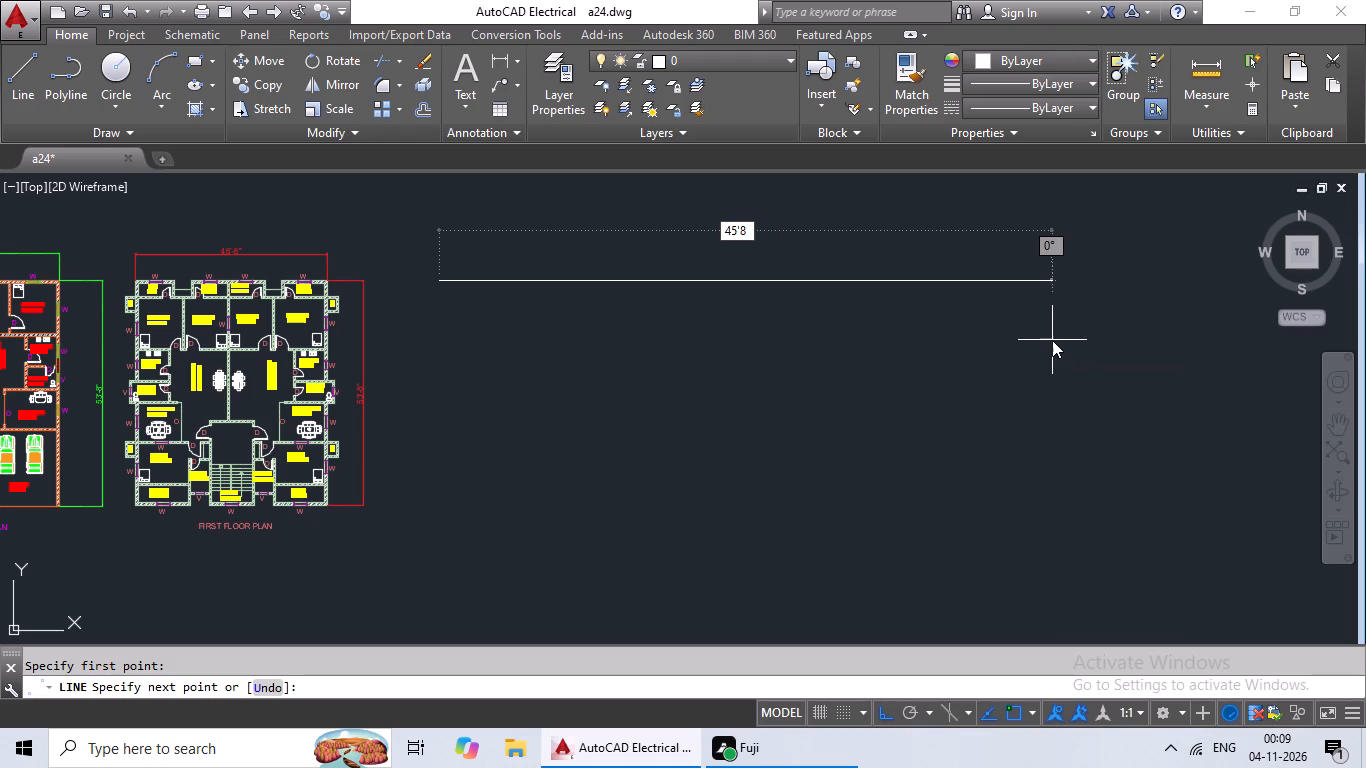
pyautogui.press('Return')
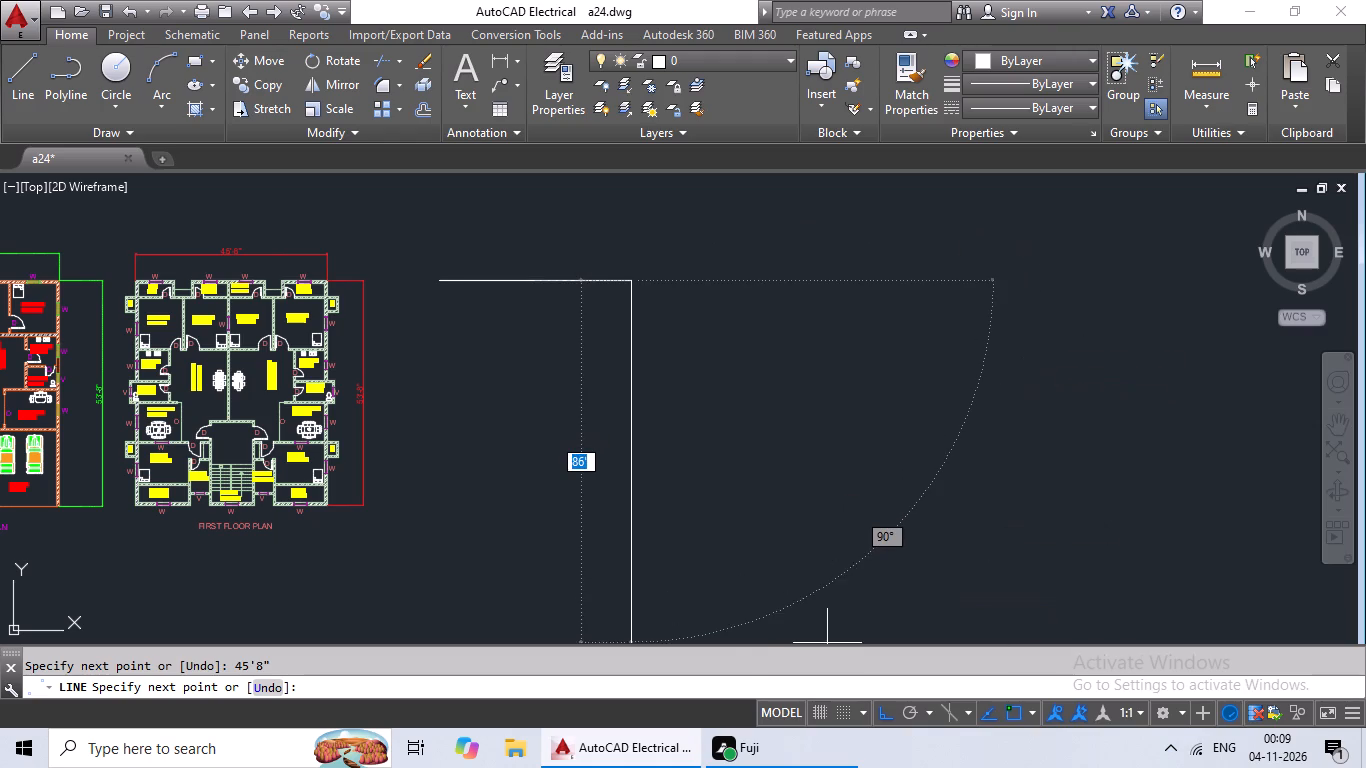
pyautogui.press('5')
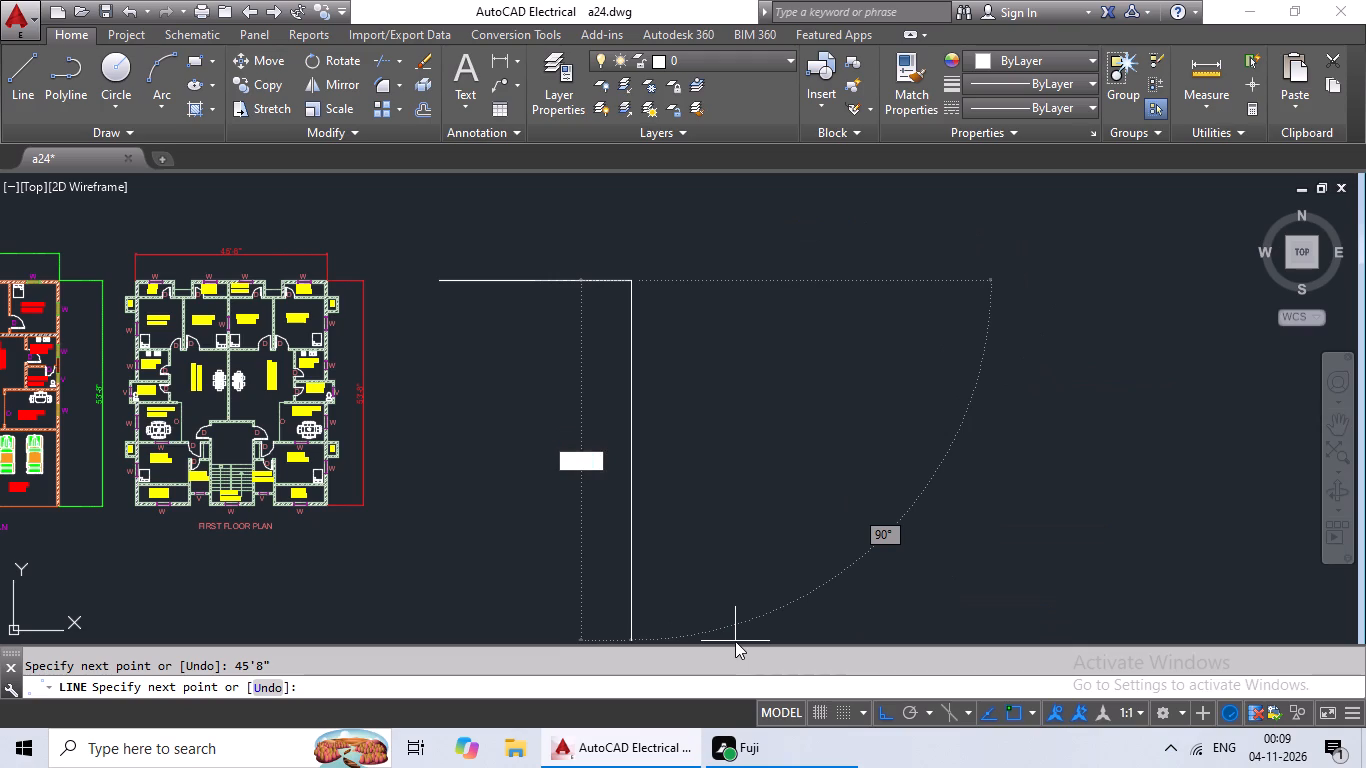
pyautogui.press('3')
pyautogui.write('\'8"')
pyautogui.press('Return')
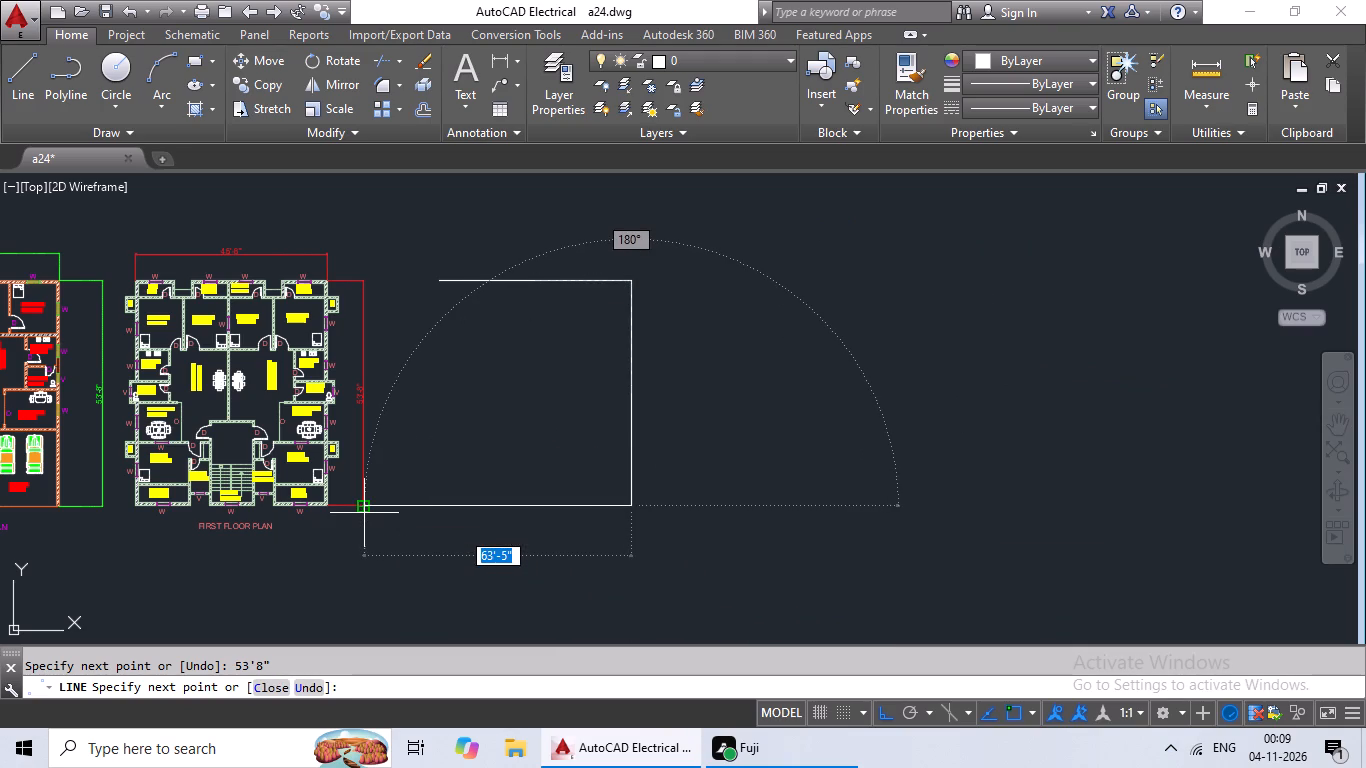
pyautogui.write("45'")
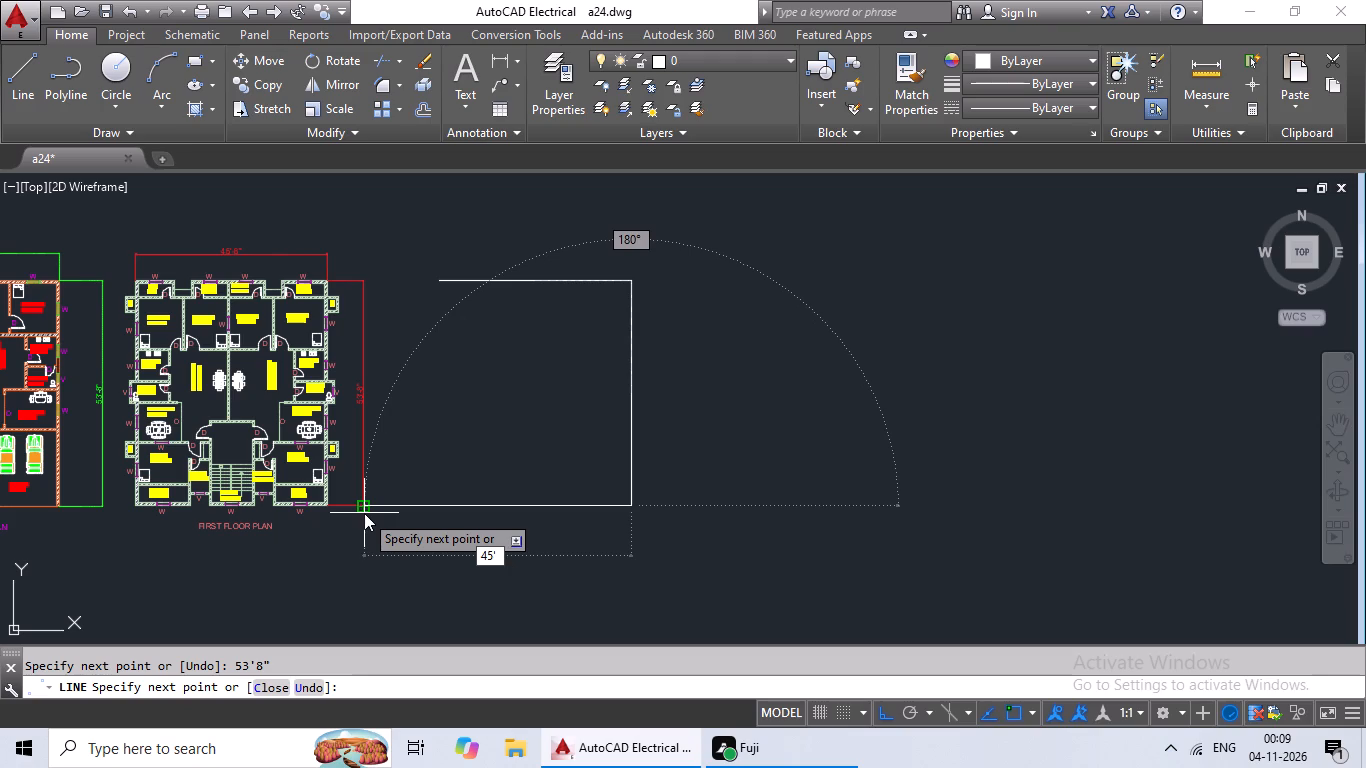
pyautogui.write('8"')
pyautogui.press('Return')
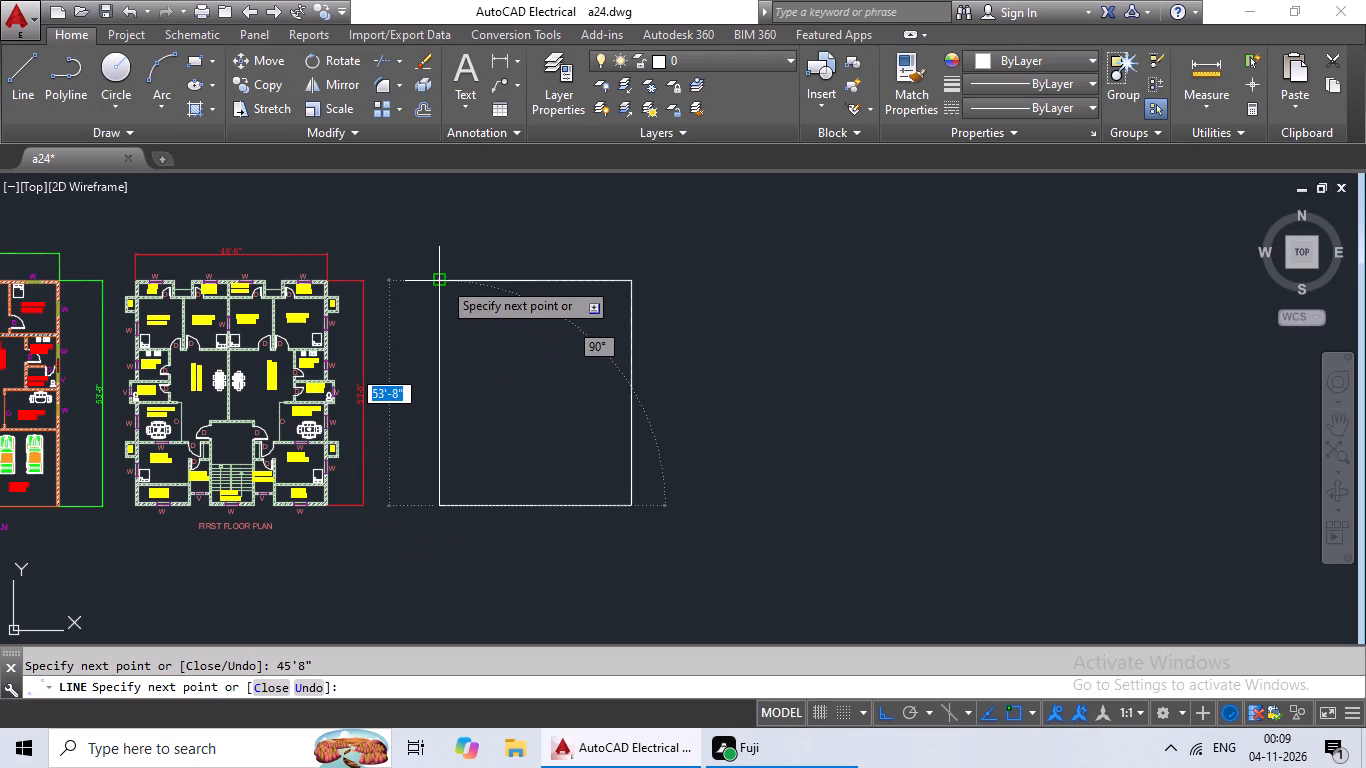
pyautogui.click(441, 280)
pyautogui.press('Escape')
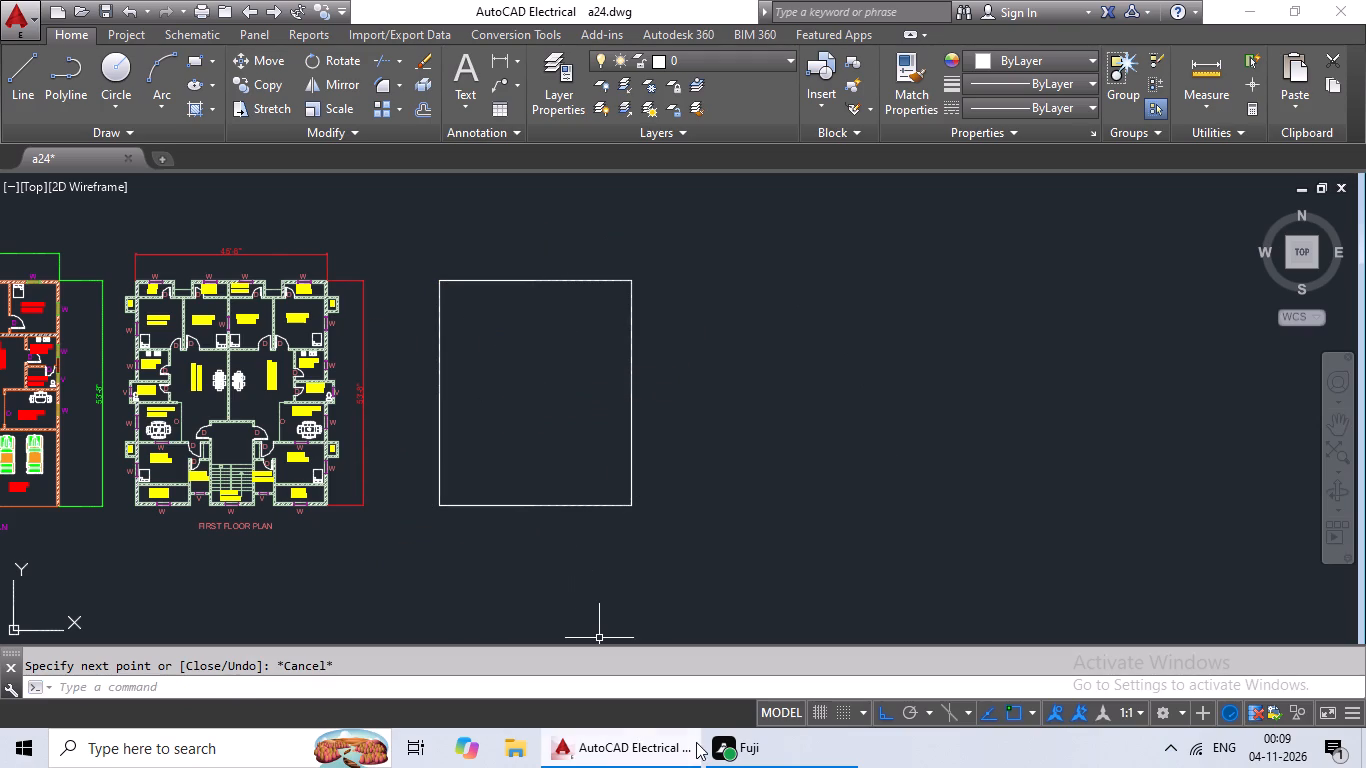
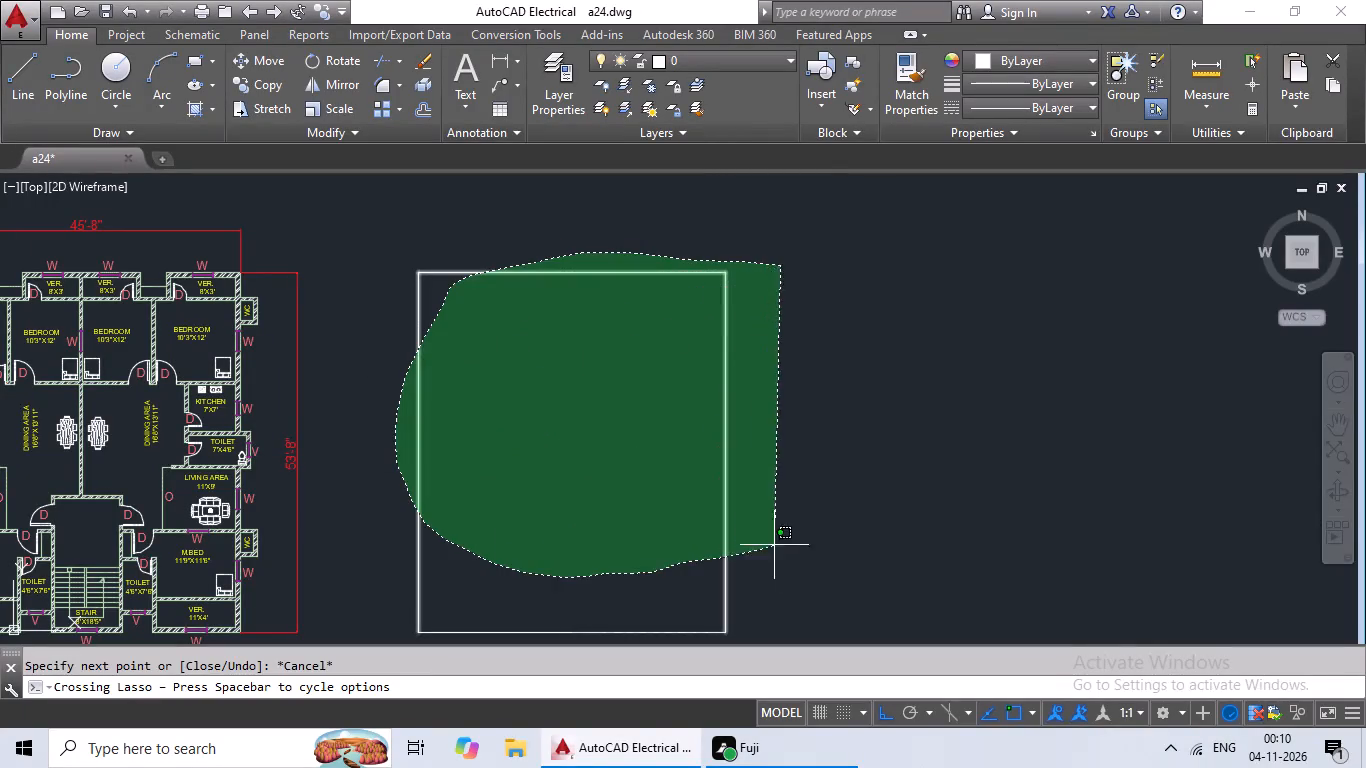
# Erase the four-line rectangular outline beside the first floor plan.
pyautogui.moveTo(806, 438); pyautogui.dragTo(830, 360, button='middle')
pyautogui.moveTo(847, 392); pyautogui.dragTo(673, 541)
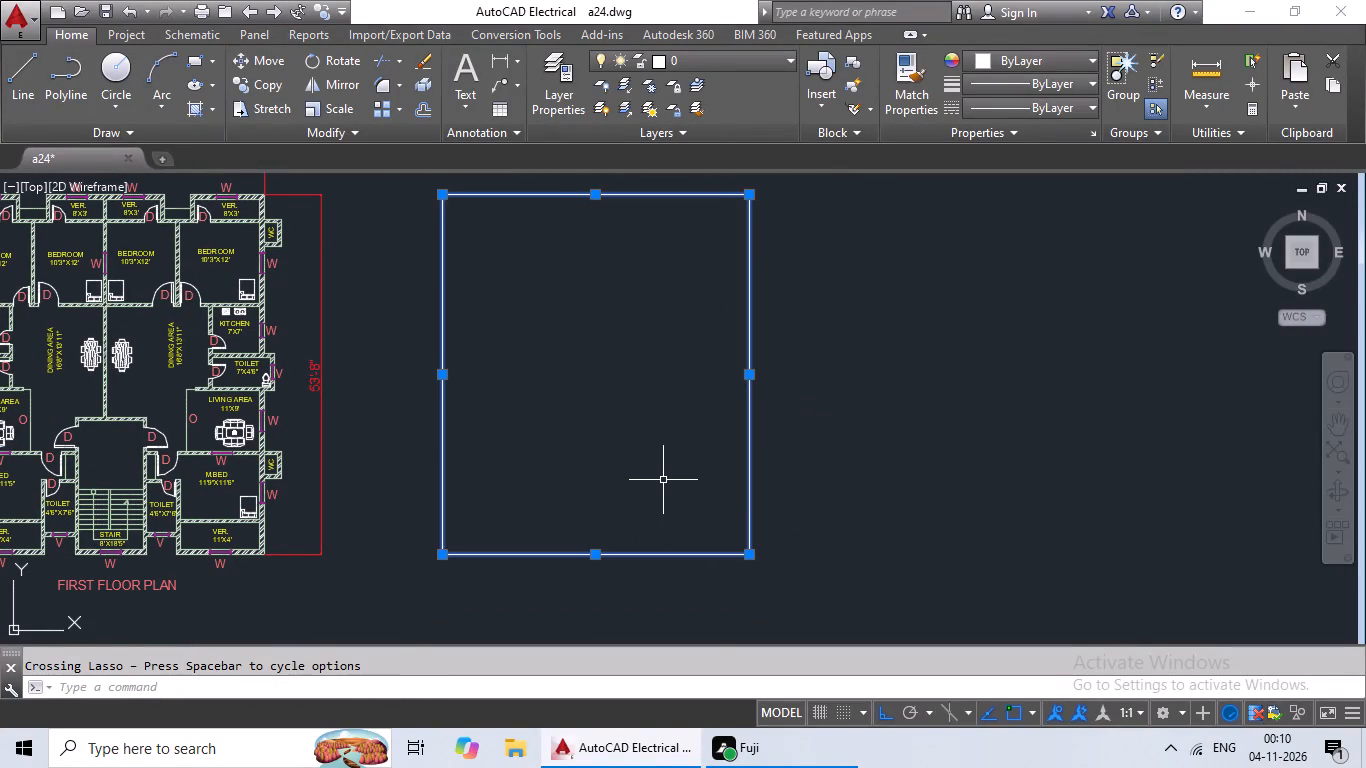
pyautogui.press('Delete')
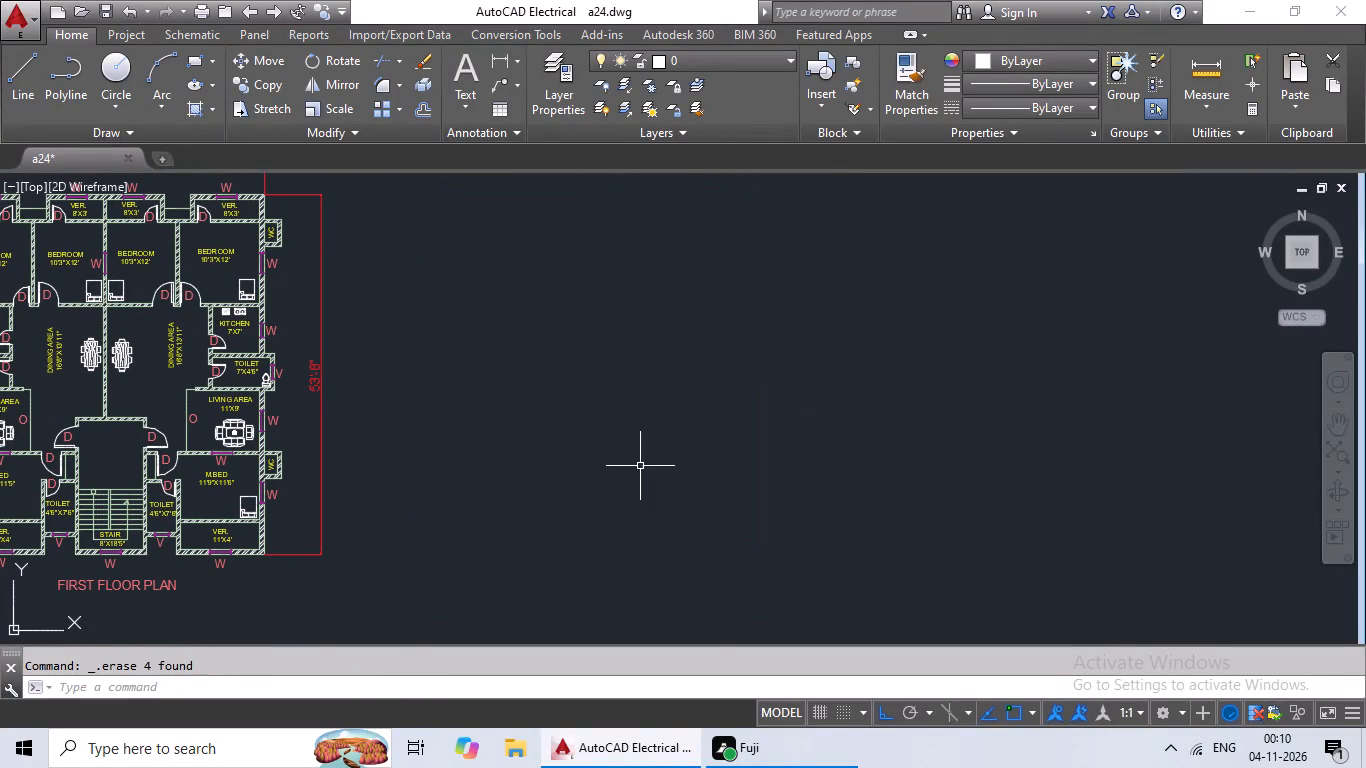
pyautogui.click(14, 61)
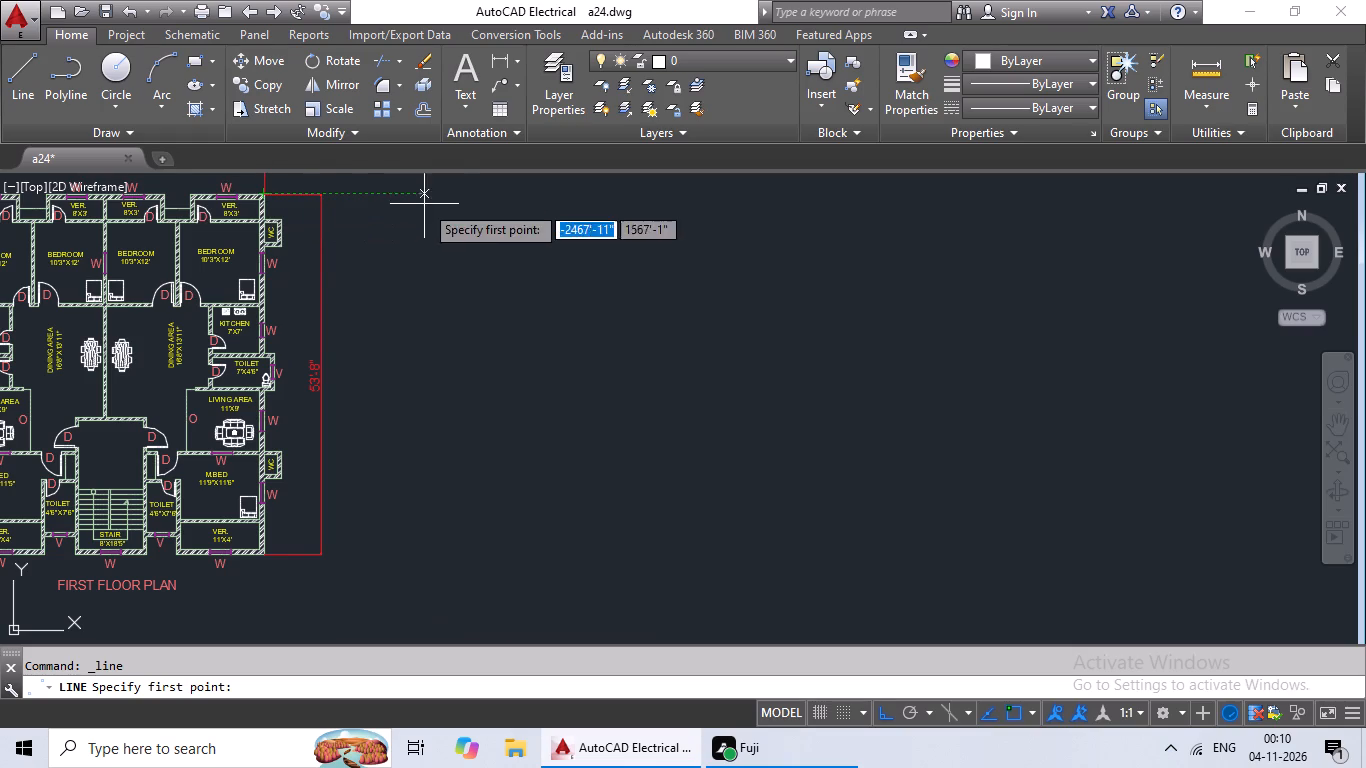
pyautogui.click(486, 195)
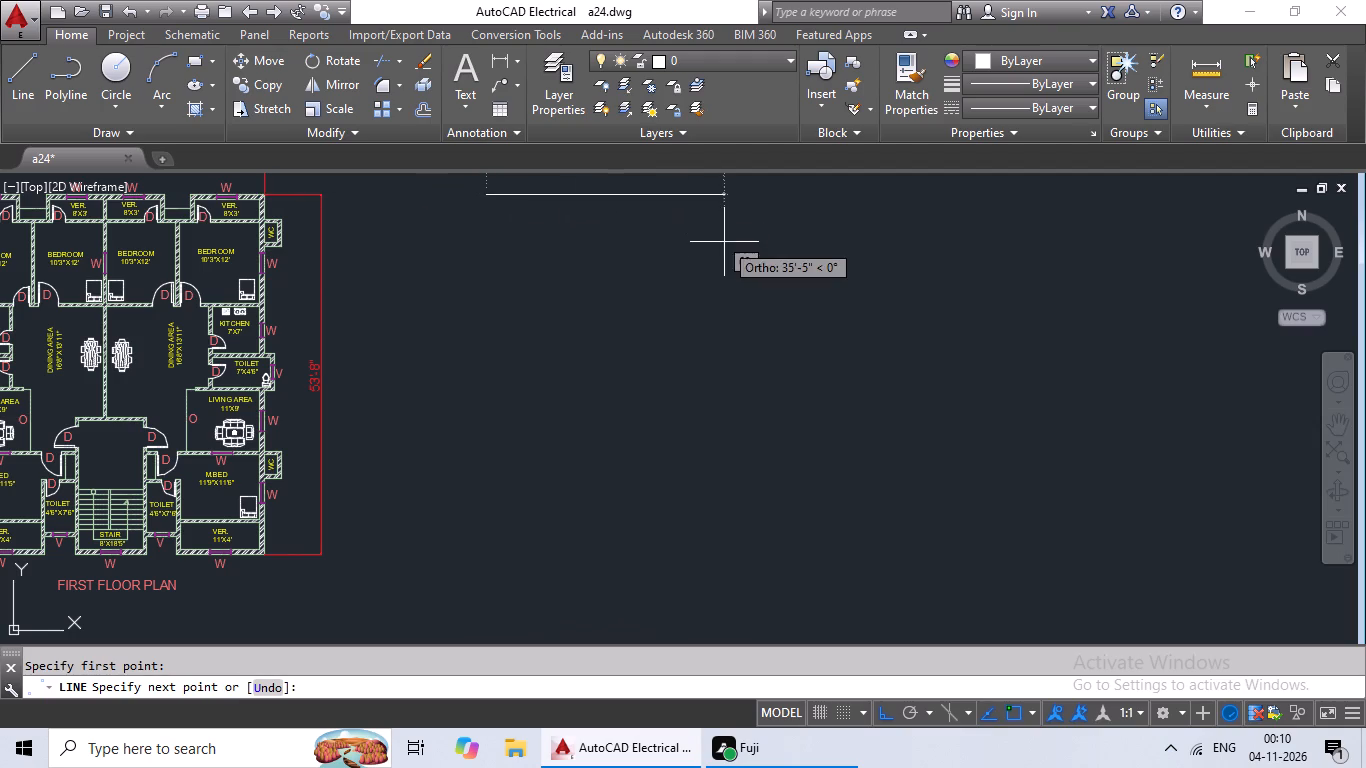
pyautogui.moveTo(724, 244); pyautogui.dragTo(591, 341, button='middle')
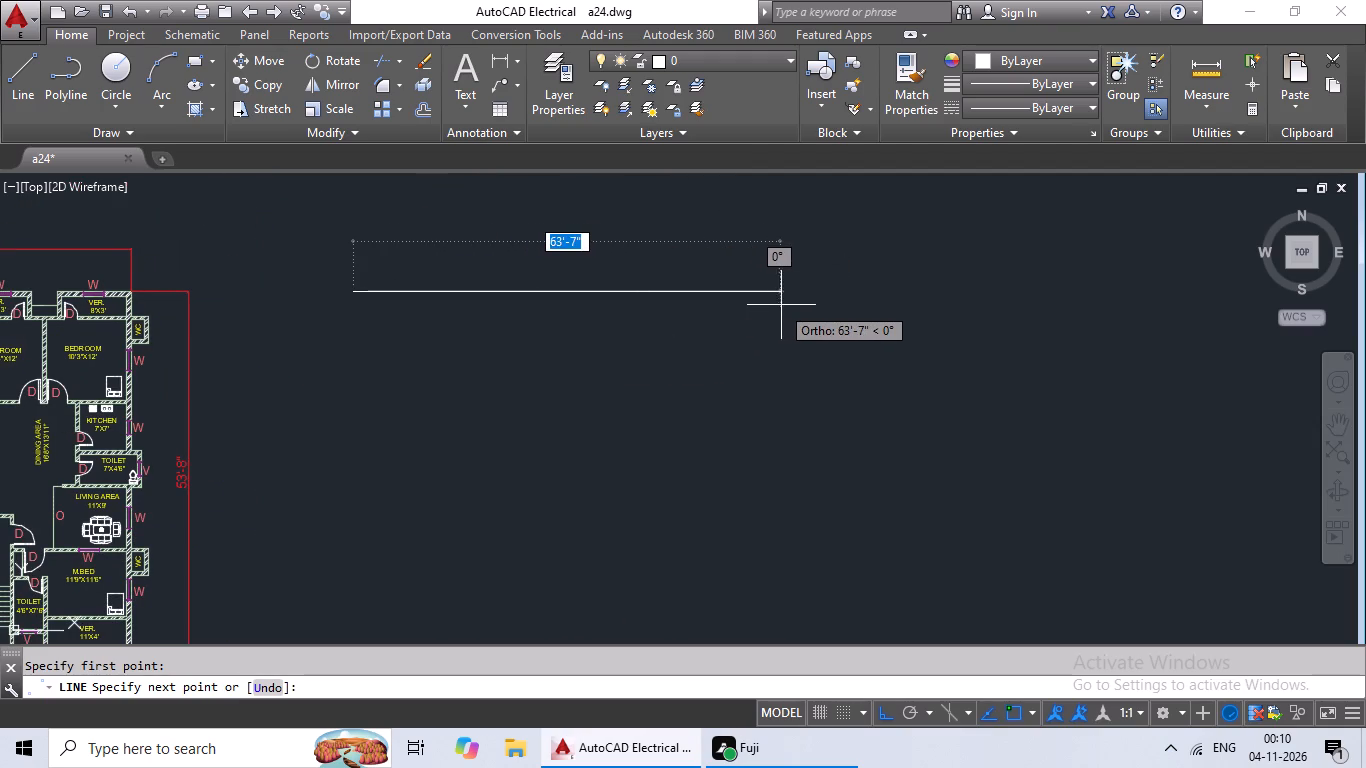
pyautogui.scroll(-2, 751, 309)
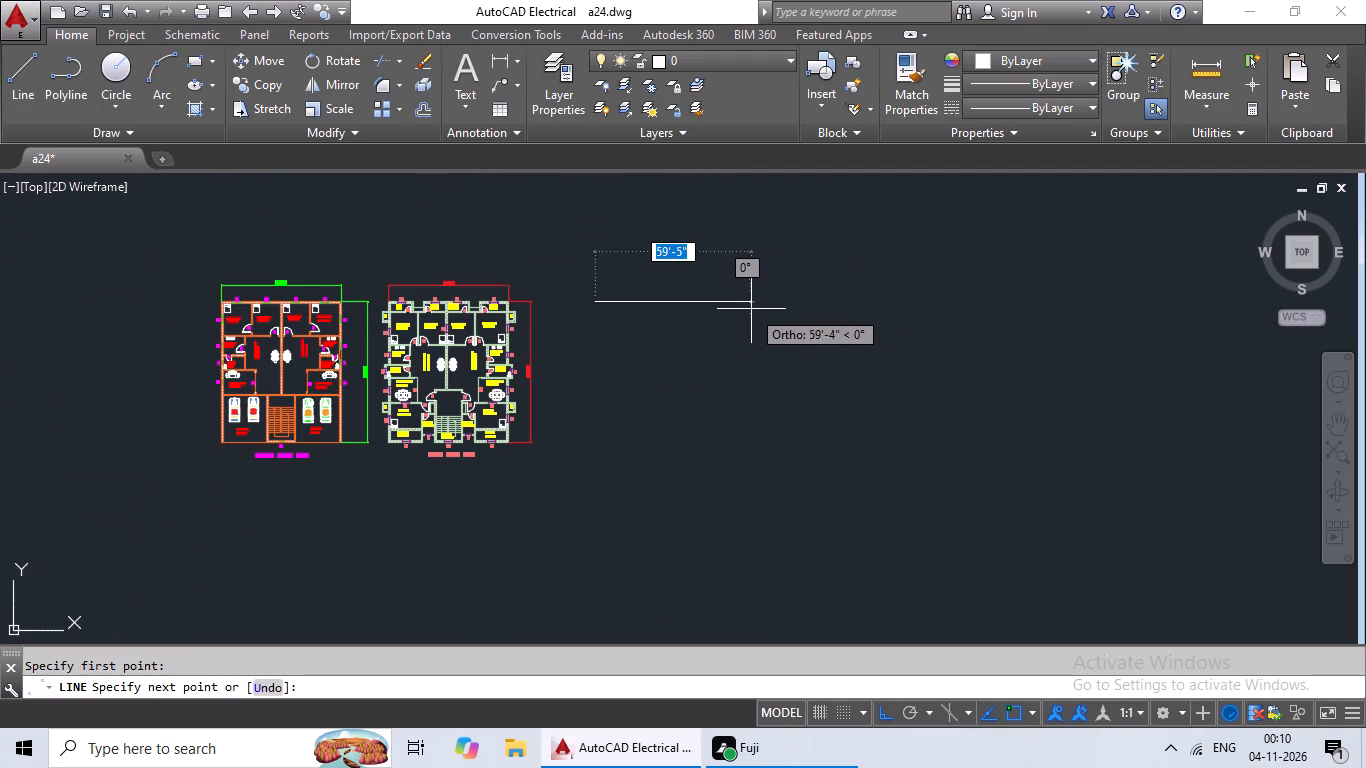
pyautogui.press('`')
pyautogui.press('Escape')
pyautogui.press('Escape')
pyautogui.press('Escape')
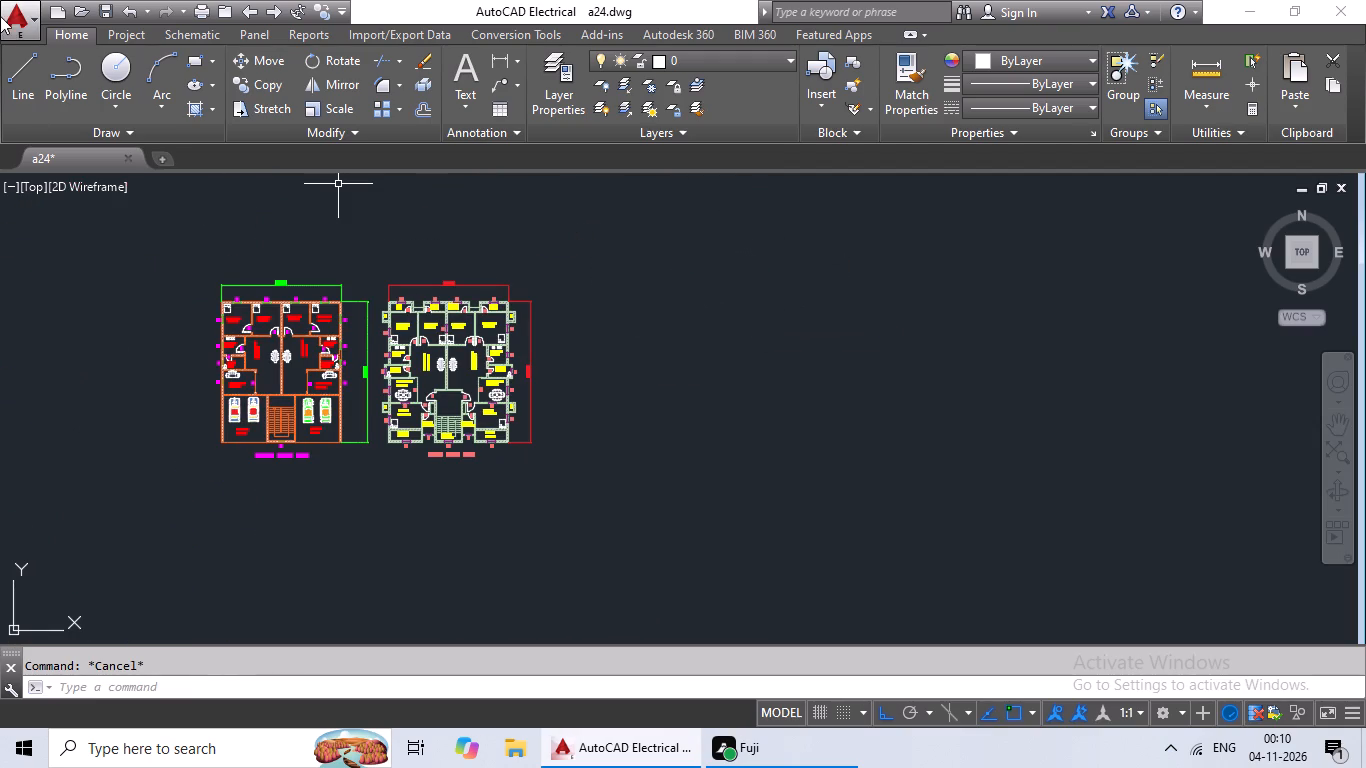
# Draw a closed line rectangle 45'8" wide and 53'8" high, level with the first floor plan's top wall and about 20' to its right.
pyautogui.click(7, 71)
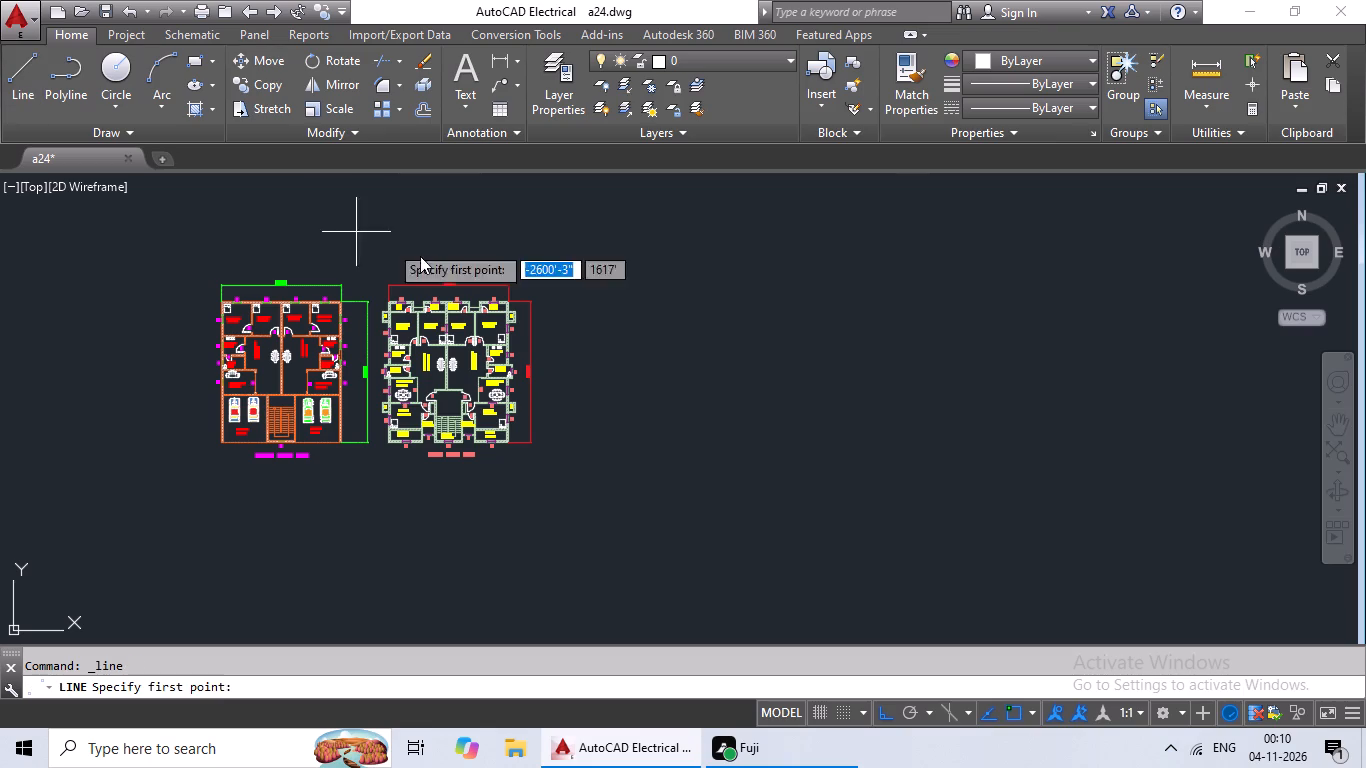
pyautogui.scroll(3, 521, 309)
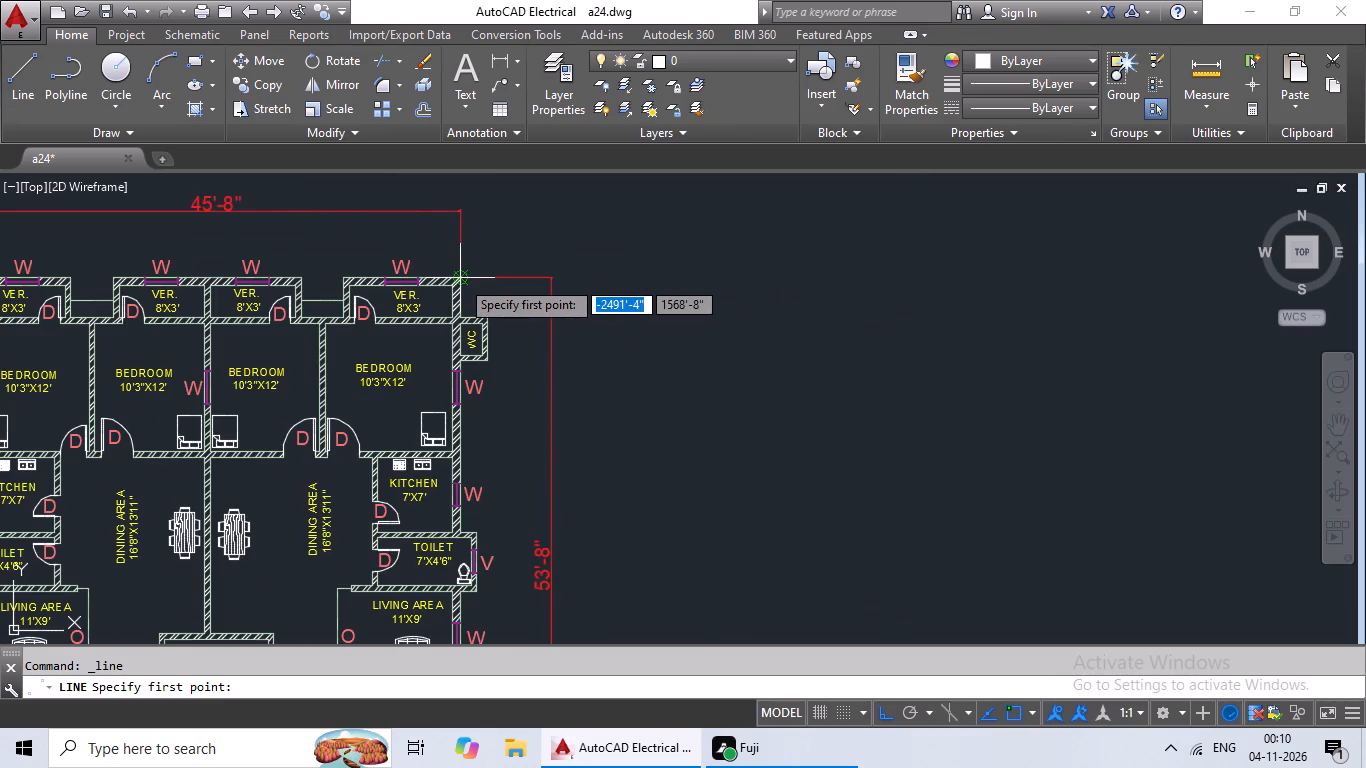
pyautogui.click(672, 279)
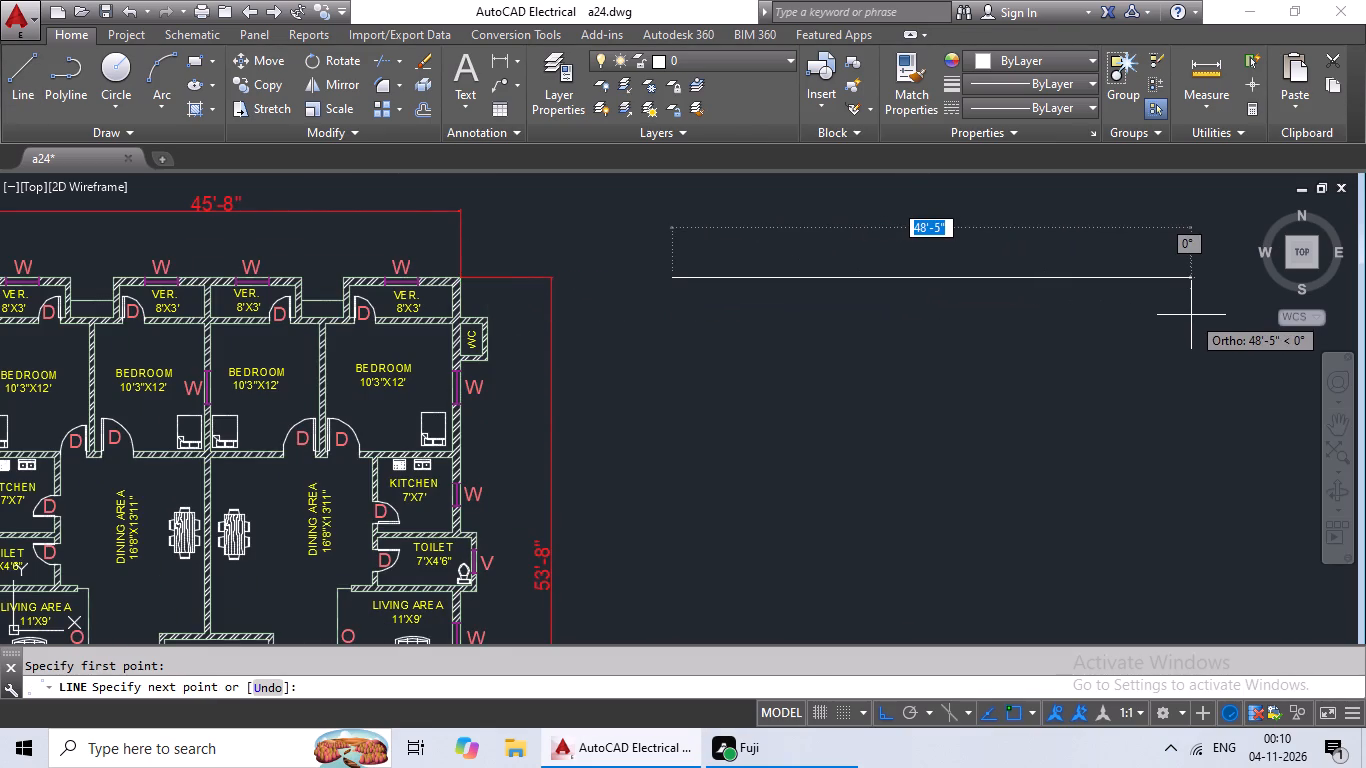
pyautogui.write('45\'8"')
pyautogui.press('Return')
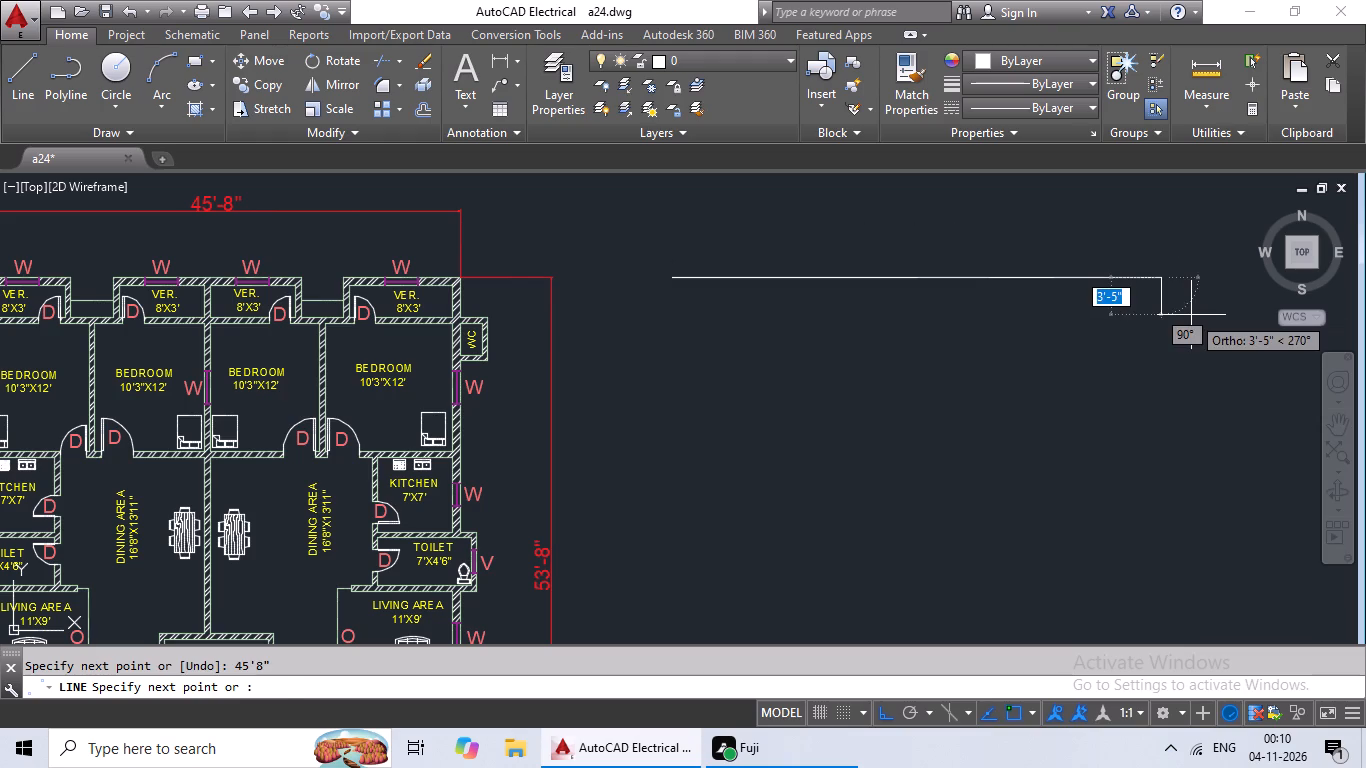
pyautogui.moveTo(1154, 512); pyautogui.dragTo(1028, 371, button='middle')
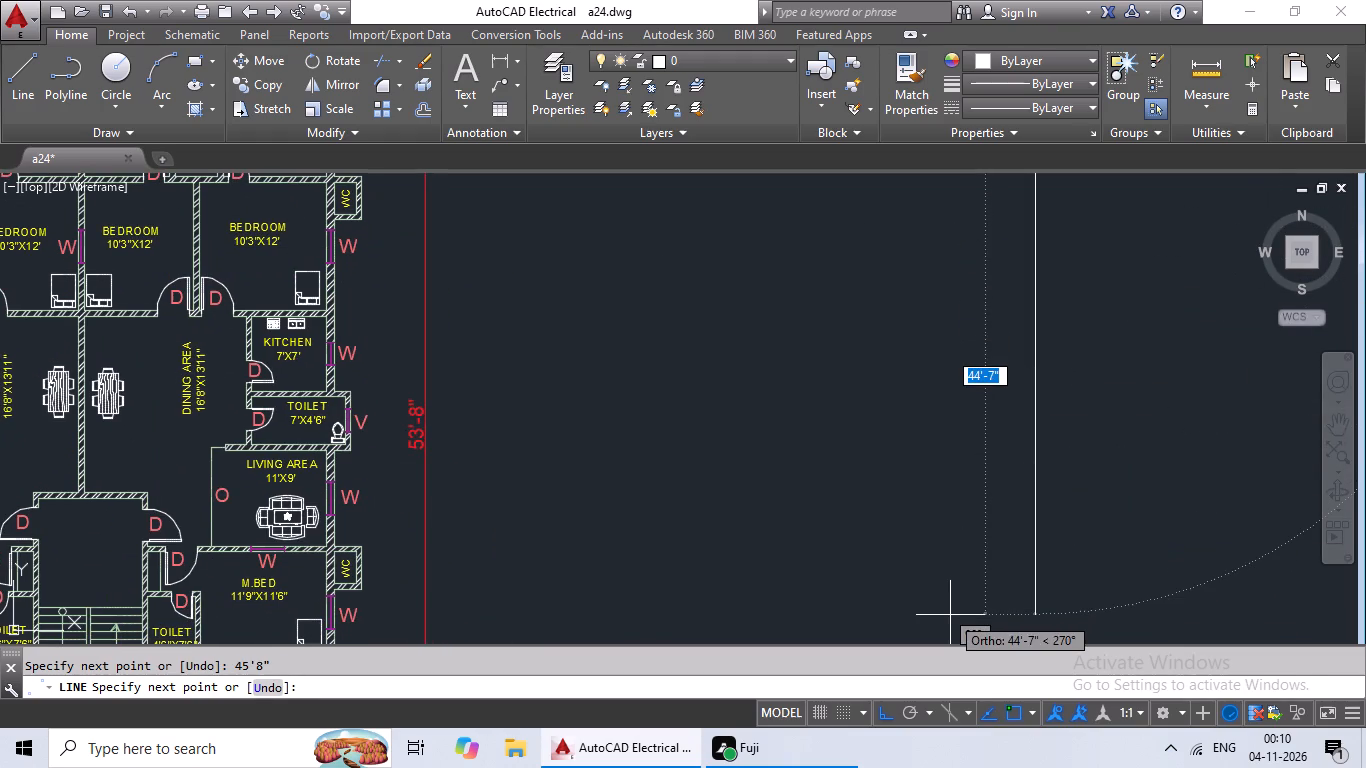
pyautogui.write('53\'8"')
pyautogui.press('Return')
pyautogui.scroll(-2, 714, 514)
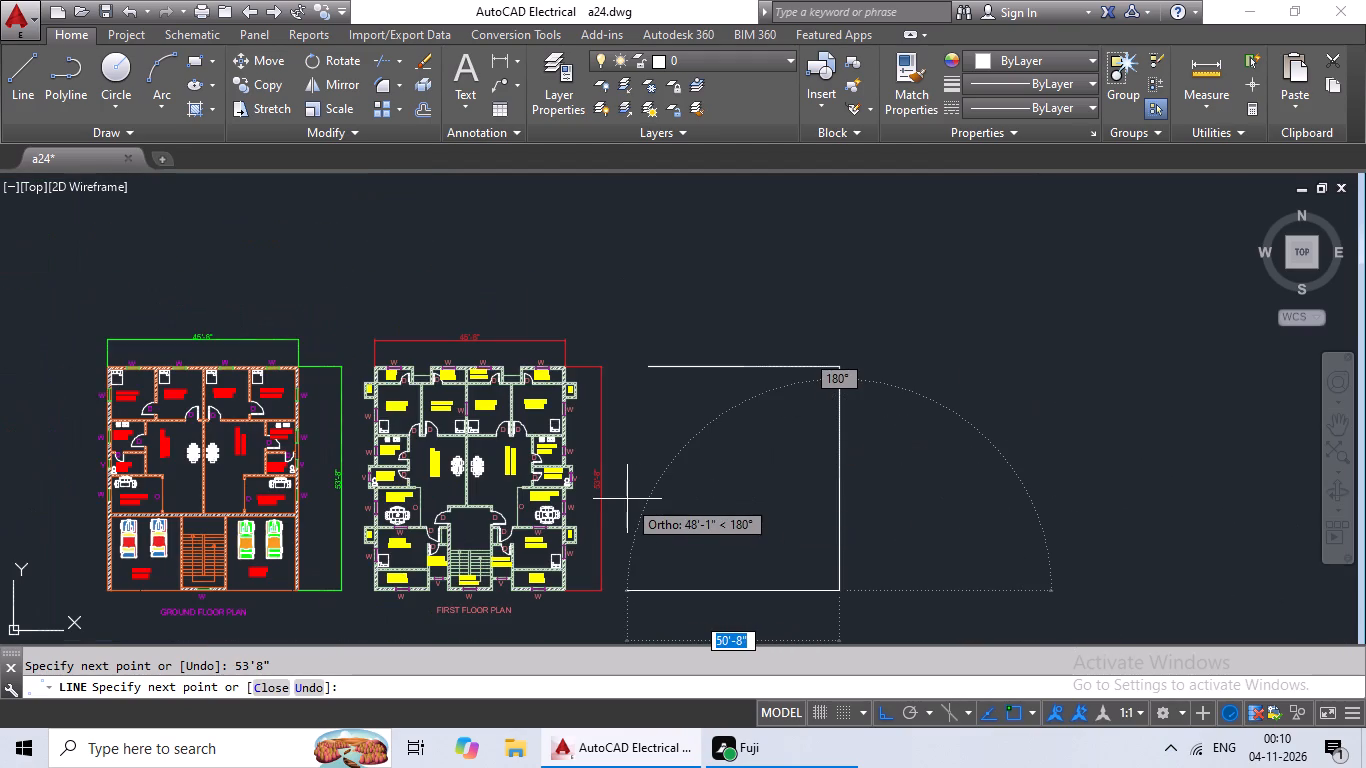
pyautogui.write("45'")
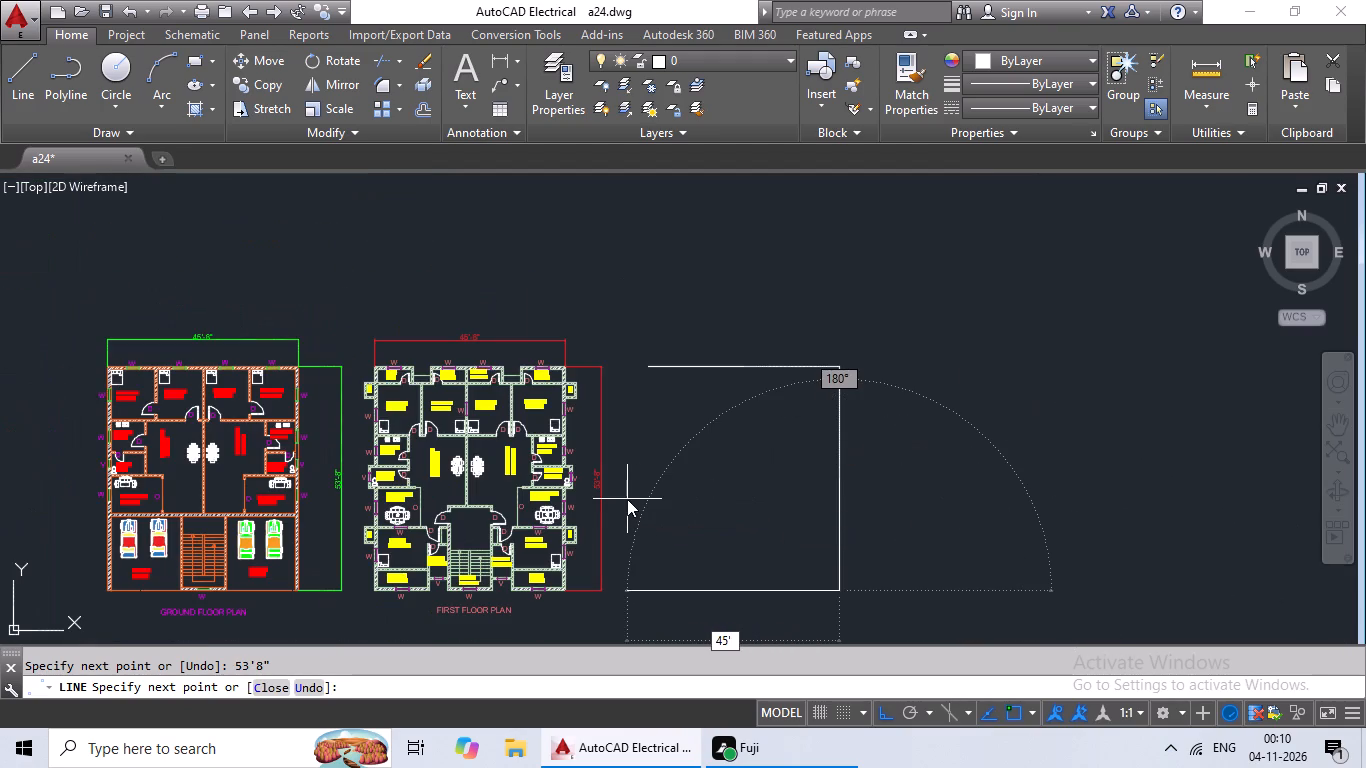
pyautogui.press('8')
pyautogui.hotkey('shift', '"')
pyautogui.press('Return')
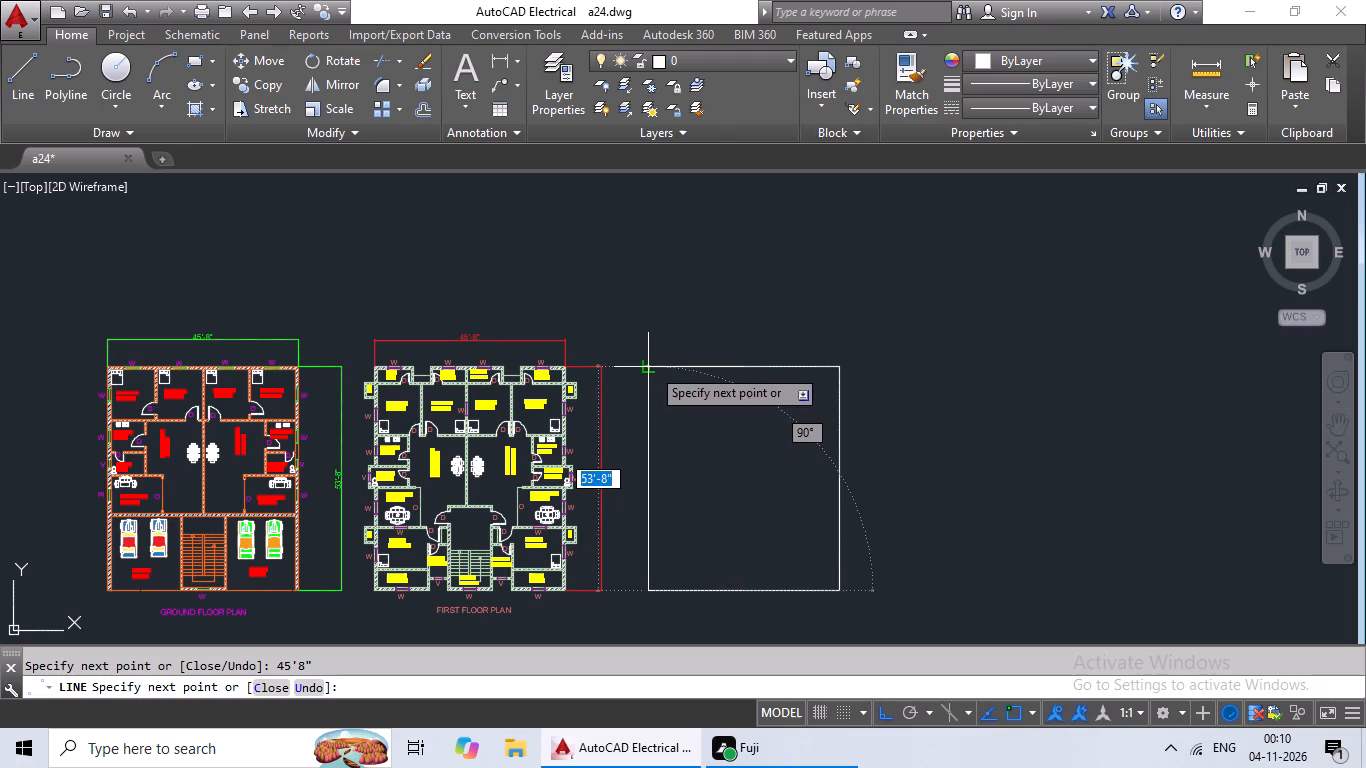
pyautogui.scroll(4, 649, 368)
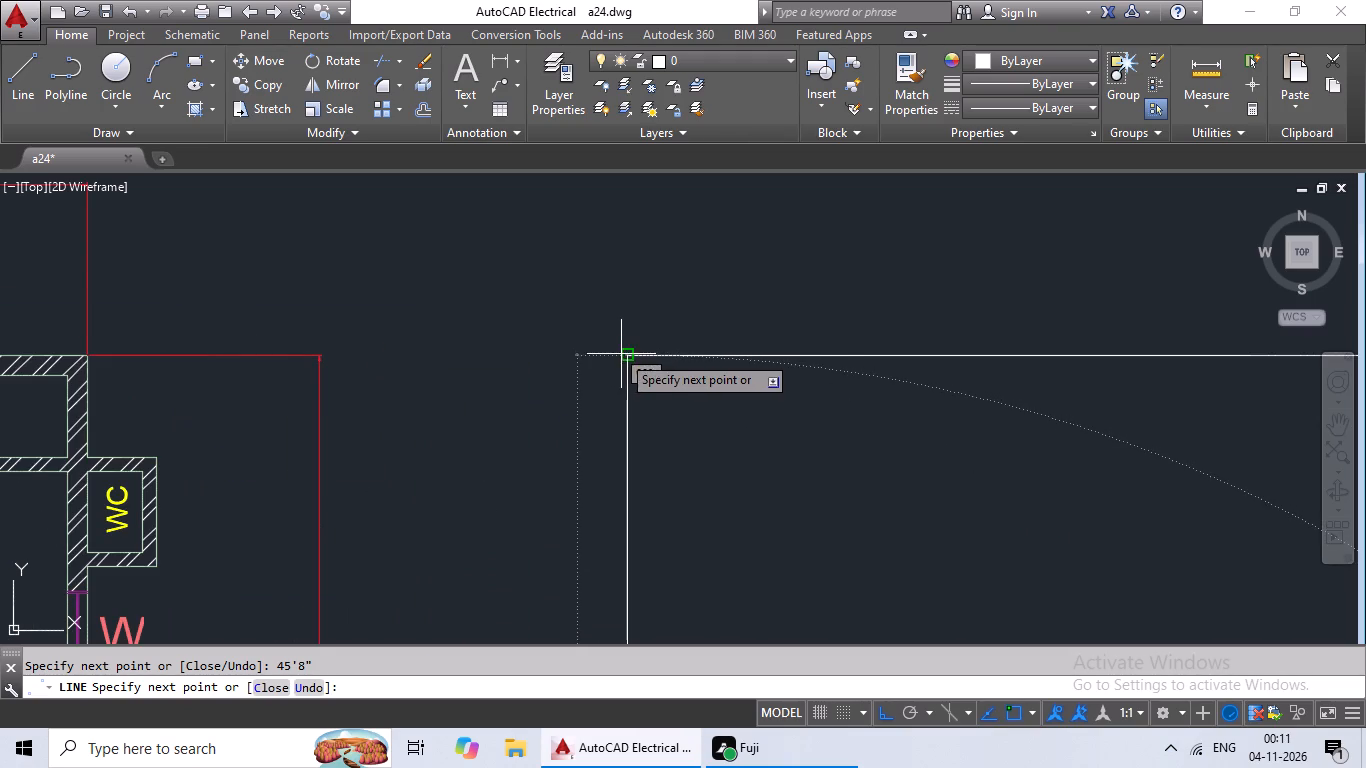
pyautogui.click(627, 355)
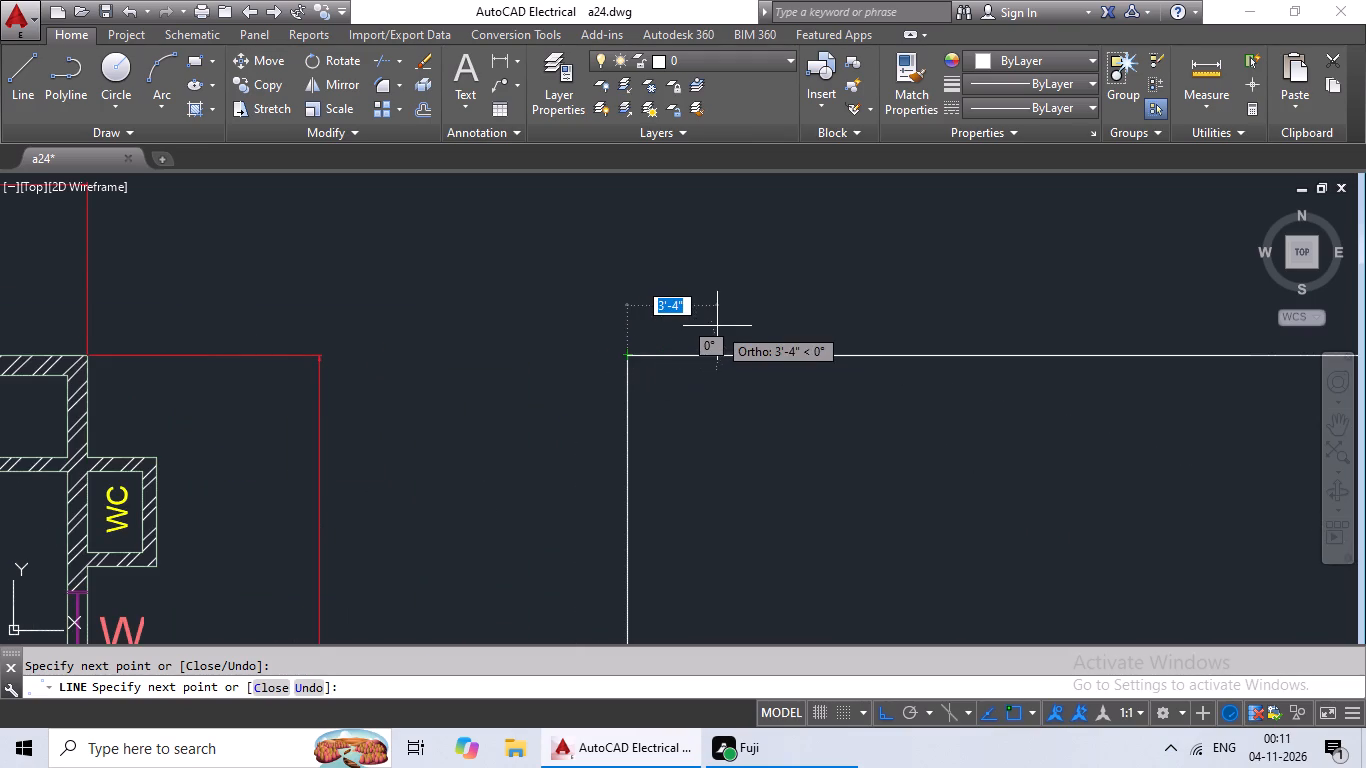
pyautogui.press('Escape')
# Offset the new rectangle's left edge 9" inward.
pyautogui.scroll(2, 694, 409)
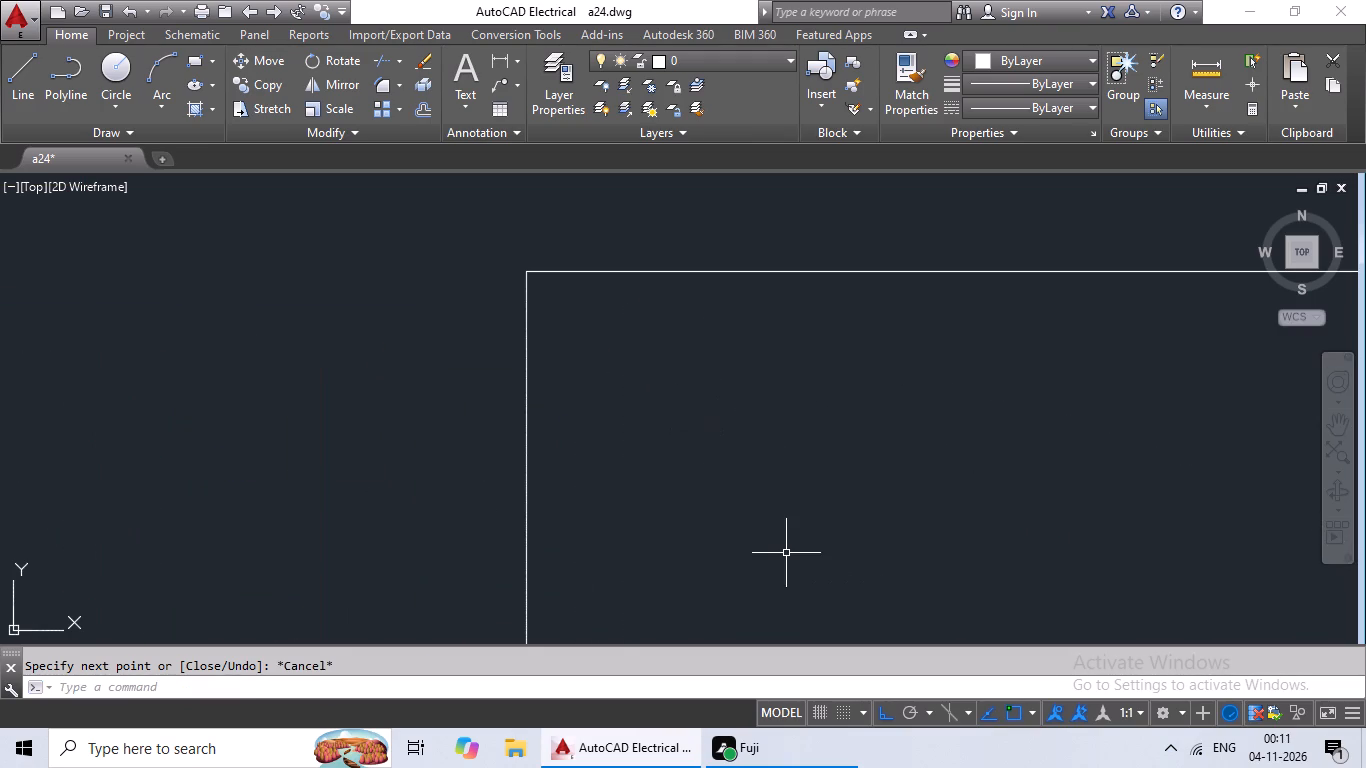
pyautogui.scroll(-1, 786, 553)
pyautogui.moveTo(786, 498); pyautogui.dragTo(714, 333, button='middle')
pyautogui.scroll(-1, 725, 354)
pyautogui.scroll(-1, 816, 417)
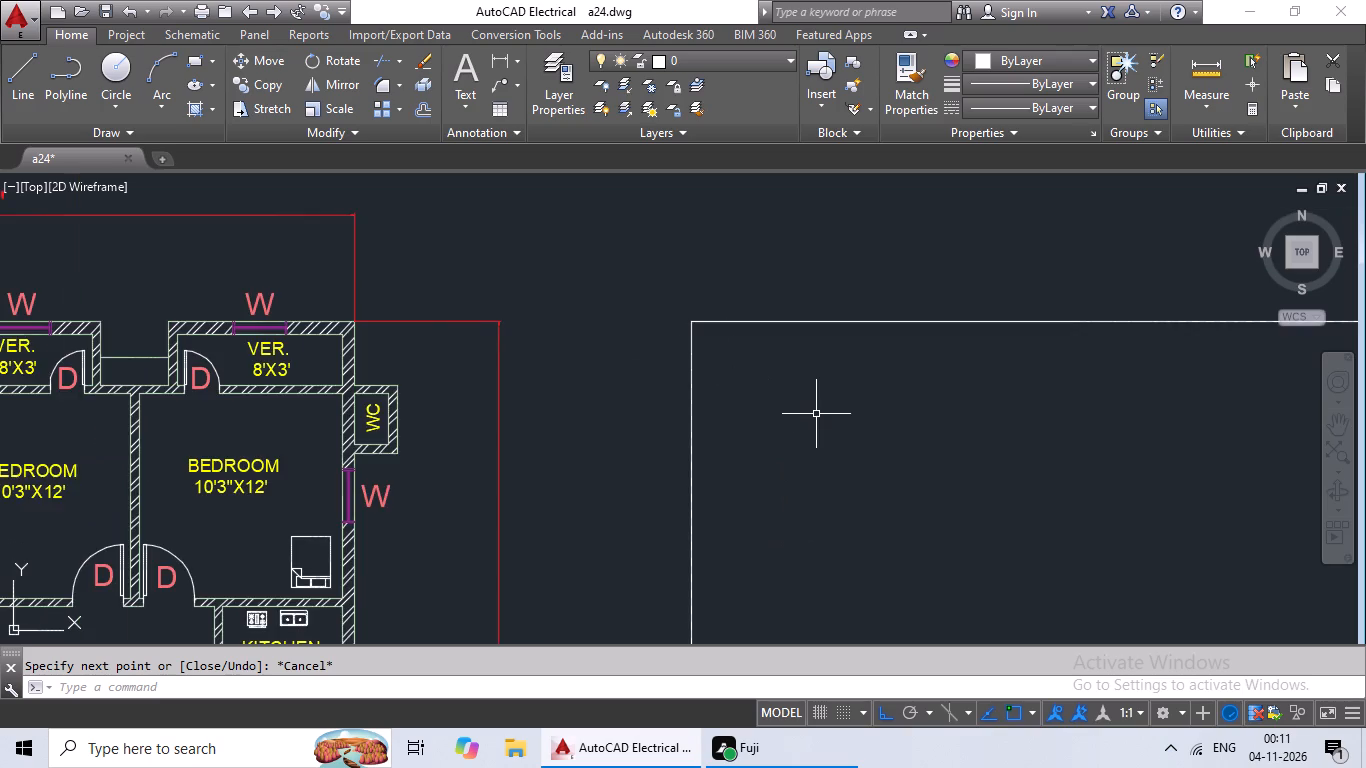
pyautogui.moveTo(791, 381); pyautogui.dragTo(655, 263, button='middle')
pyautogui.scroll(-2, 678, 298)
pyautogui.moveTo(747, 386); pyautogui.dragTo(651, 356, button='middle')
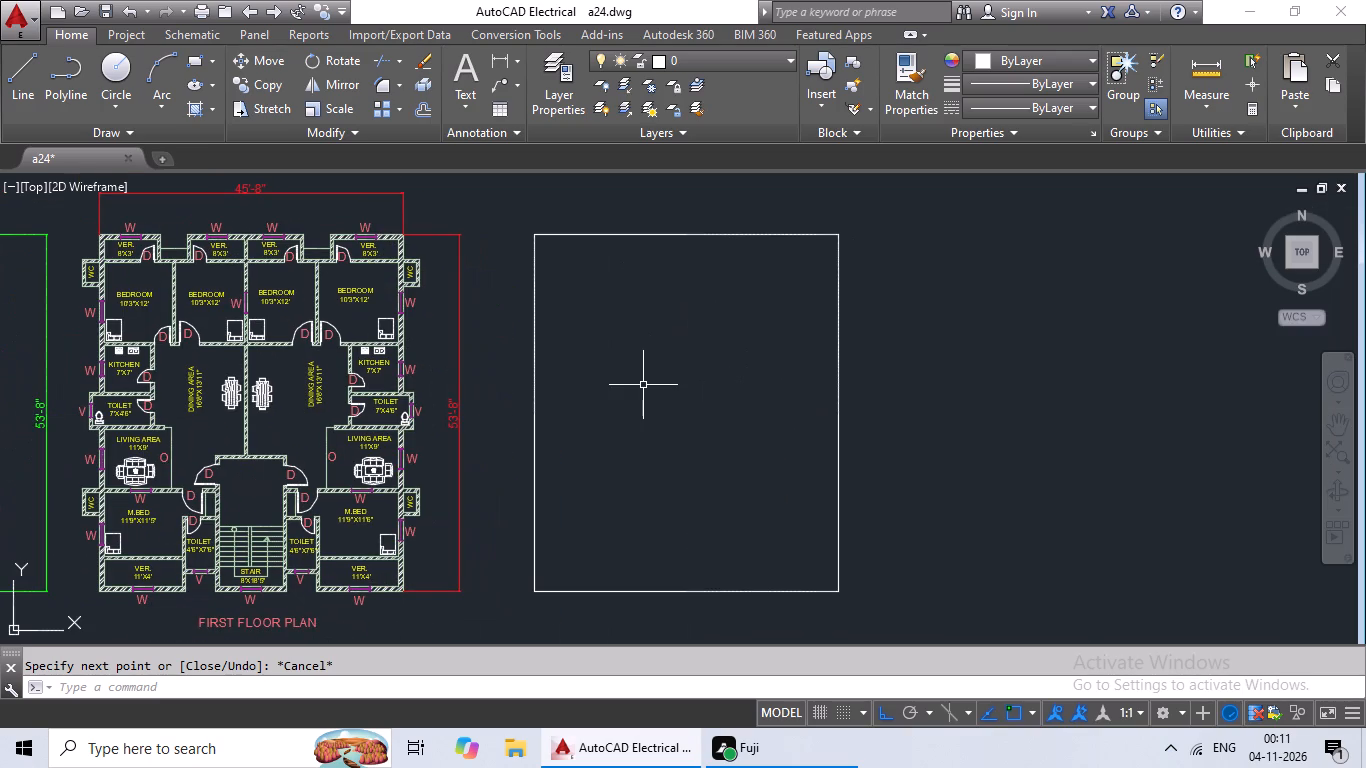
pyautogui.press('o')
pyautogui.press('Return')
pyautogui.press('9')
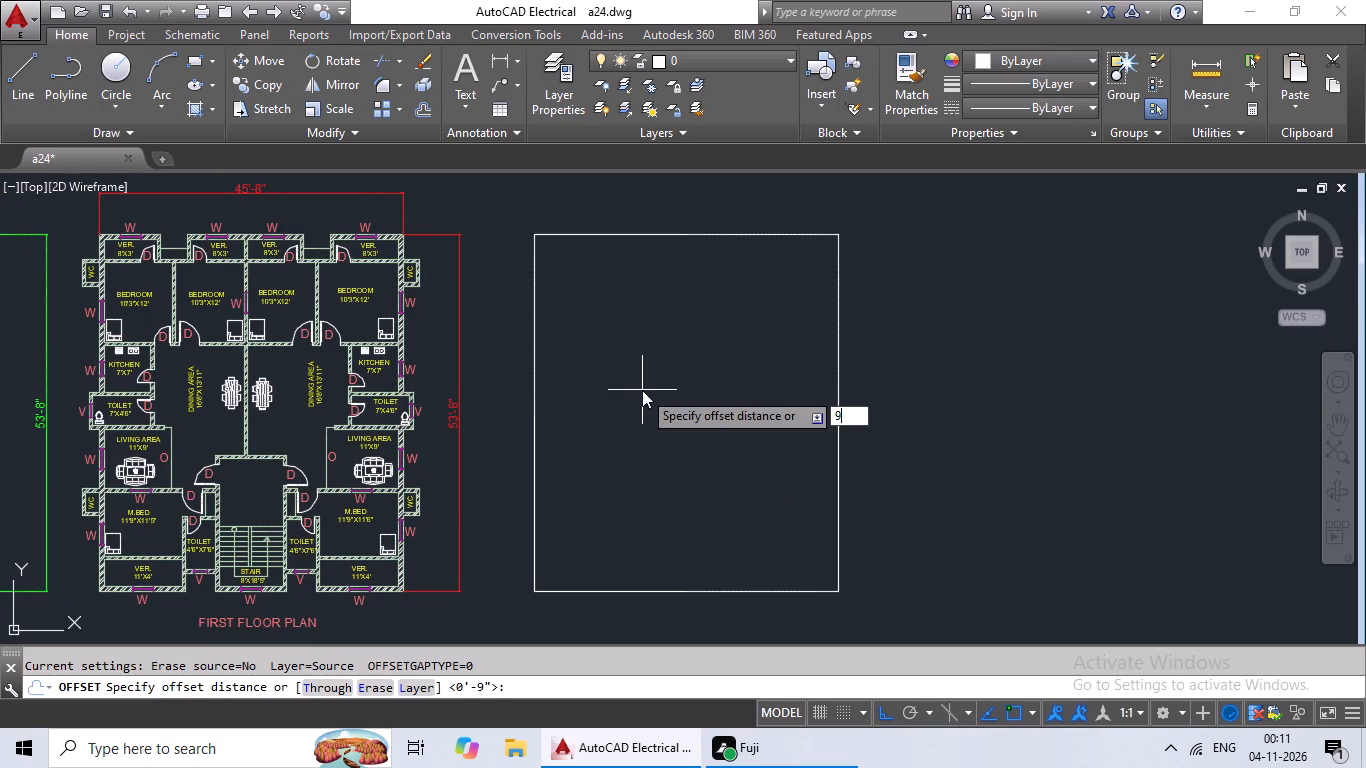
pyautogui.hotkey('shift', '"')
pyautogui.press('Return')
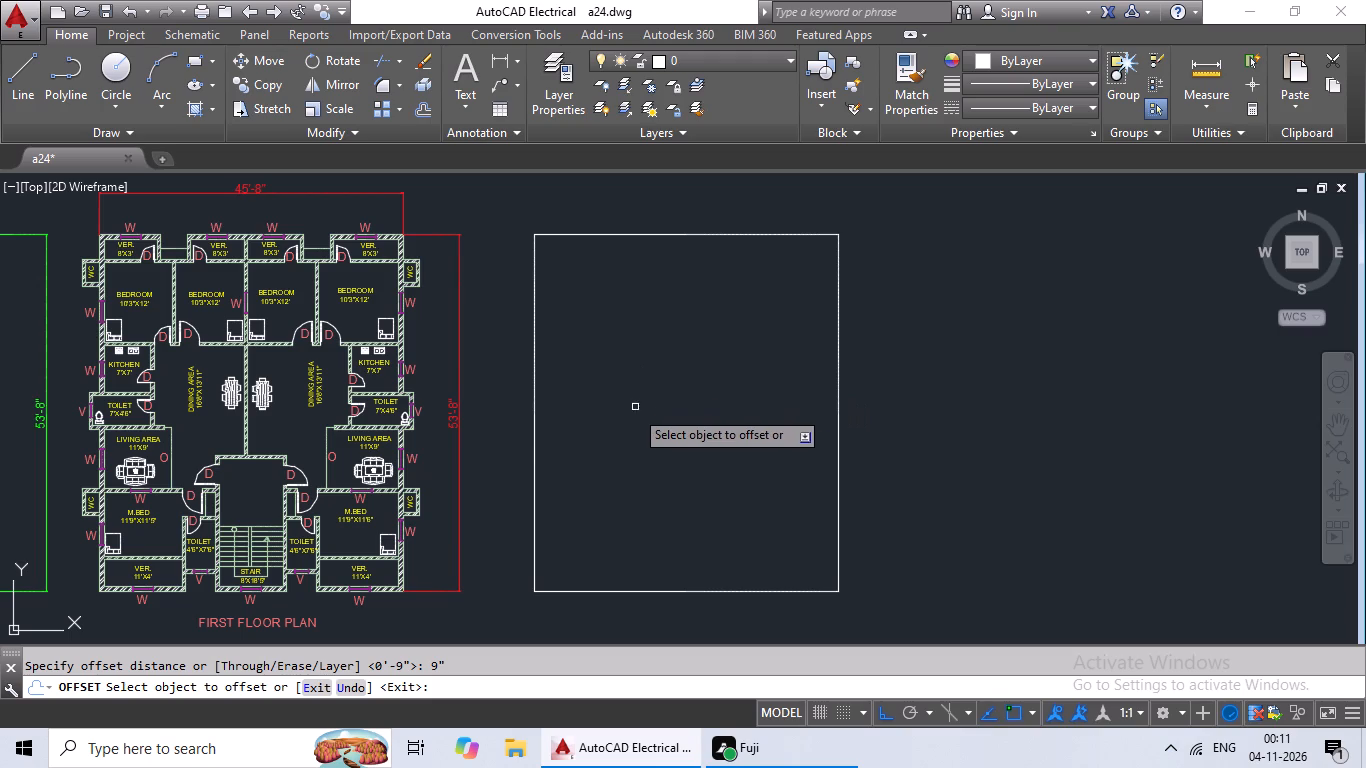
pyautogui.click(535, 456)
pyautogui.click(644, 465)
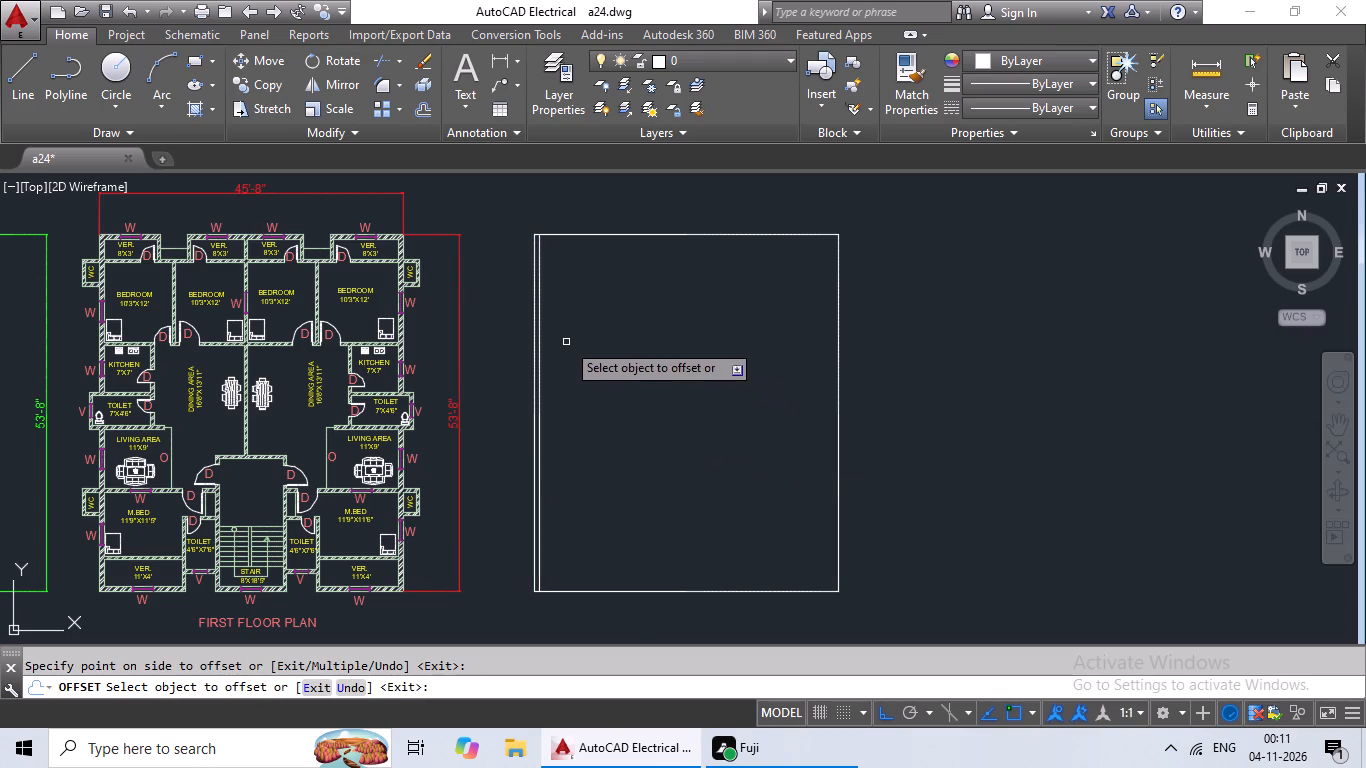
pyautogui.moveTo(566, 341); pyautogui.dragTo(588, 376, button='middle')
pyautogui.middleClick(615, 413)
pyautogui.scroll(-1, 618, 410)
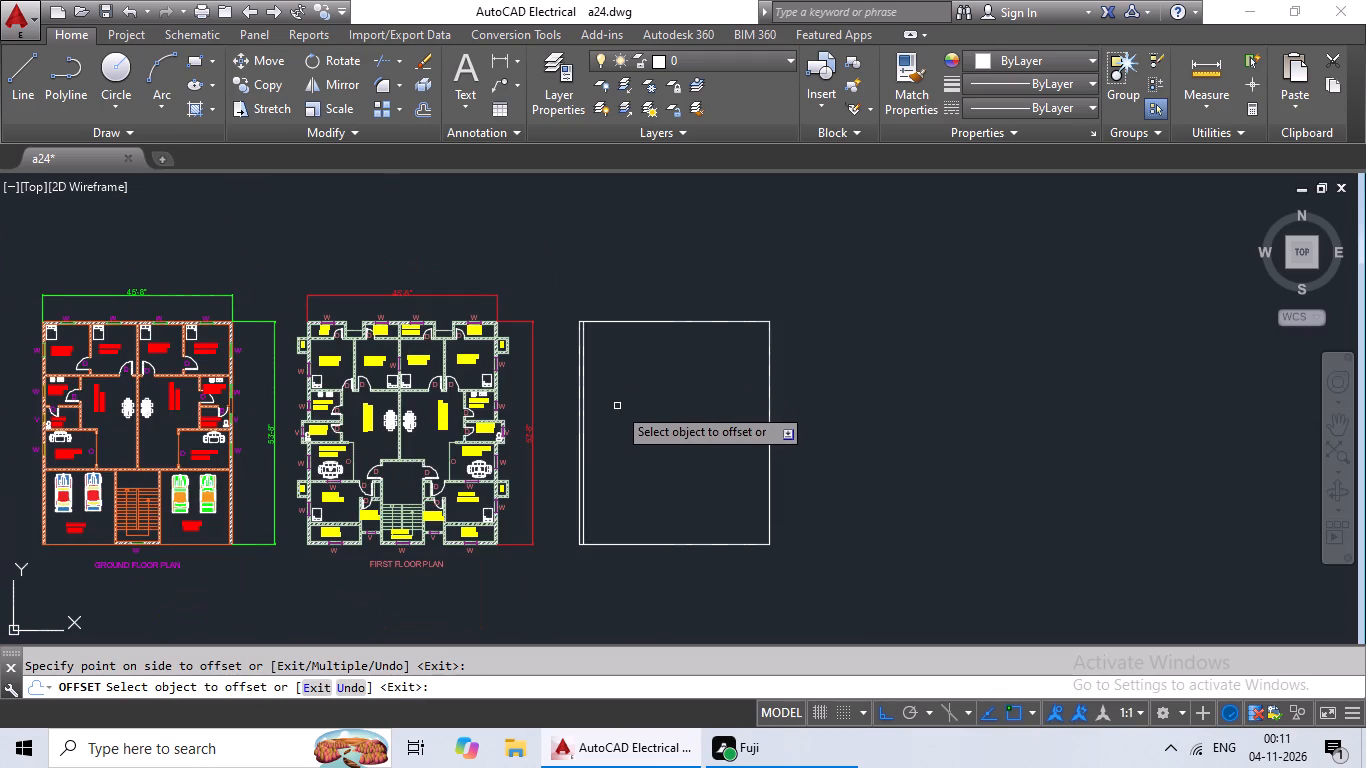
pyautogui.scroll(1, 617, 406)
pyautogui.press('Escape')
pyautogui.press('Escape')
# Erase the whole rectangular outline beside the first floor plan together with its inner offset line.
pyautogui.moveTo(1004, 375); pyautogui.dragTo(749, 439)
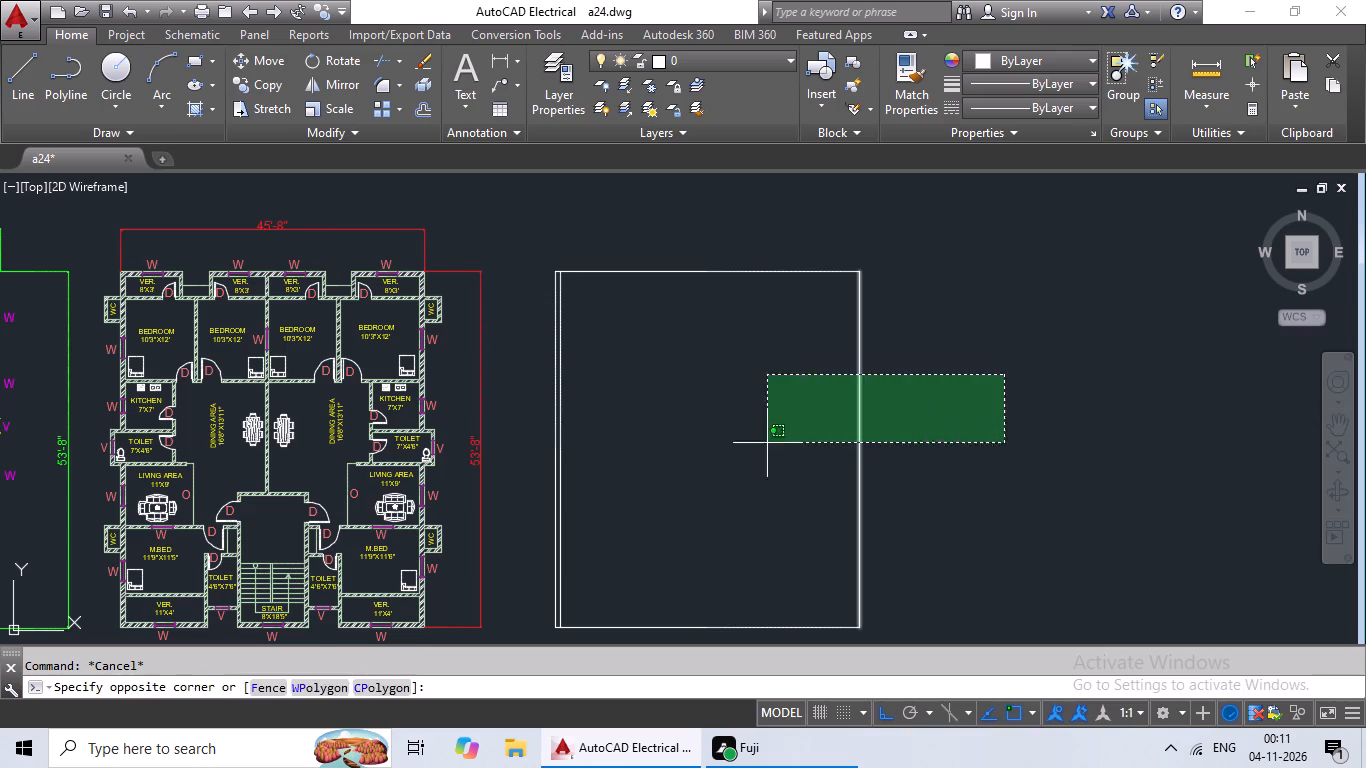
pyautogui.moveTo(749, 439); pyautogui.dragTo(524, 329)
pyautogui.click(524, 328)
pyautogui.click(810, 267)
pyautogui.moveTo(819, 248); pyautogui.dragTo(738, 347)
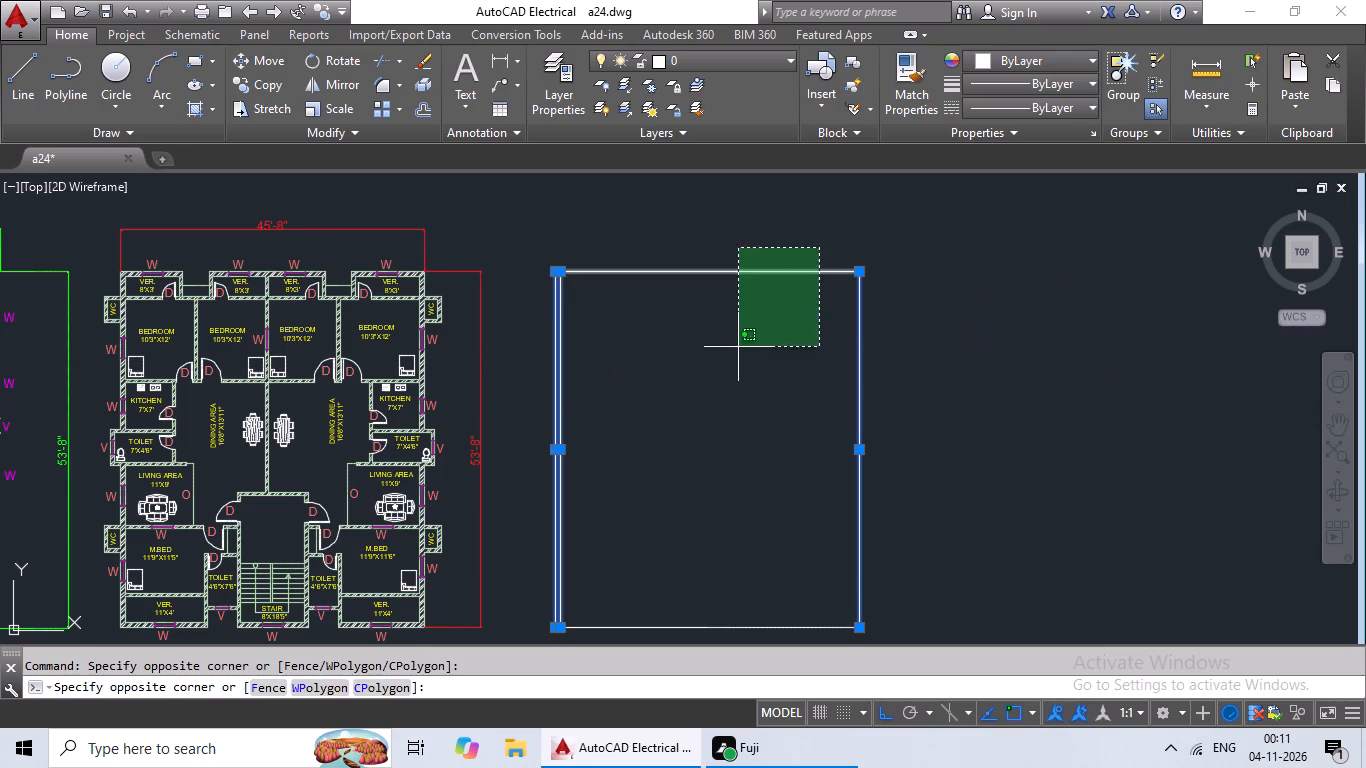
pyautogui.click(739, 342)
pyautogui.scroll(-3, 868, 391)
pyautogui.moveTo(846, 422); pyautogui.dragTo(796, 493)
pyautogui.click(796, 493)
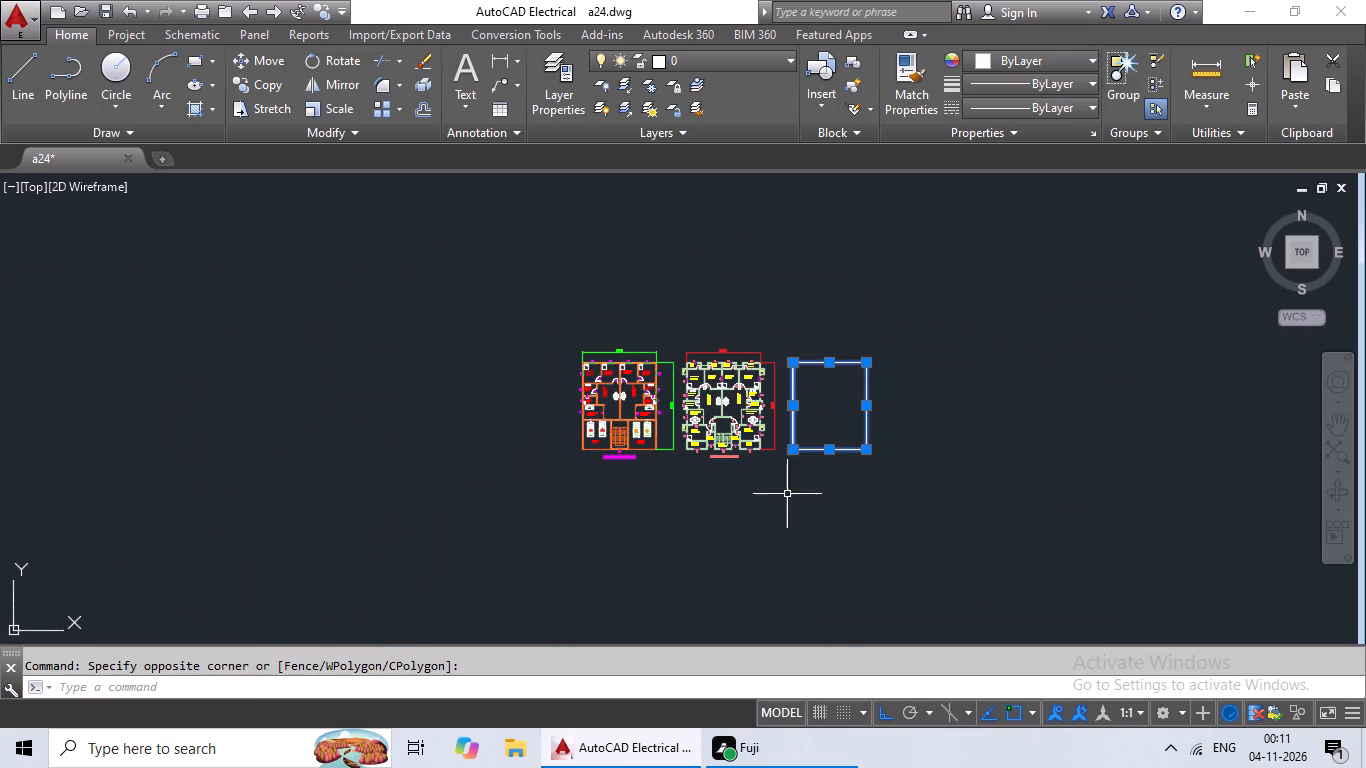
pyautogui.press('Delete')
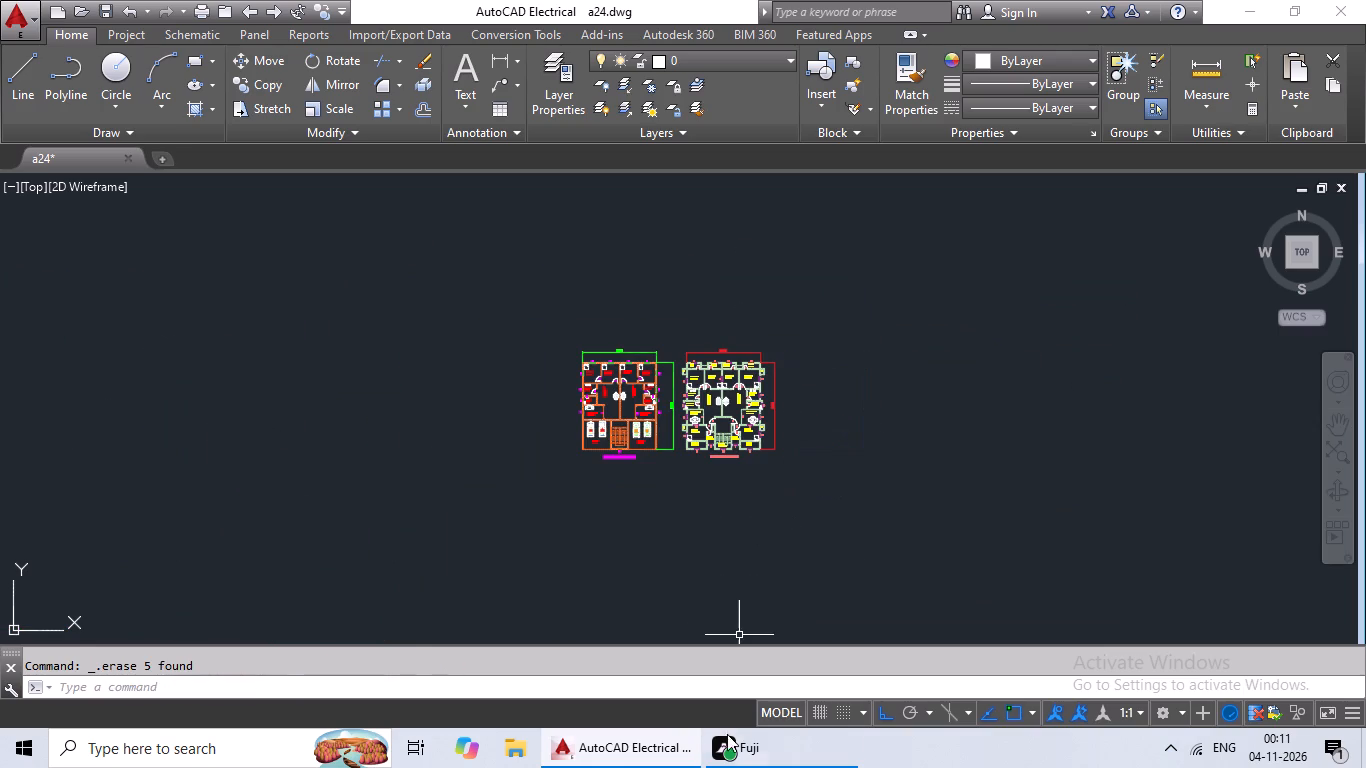
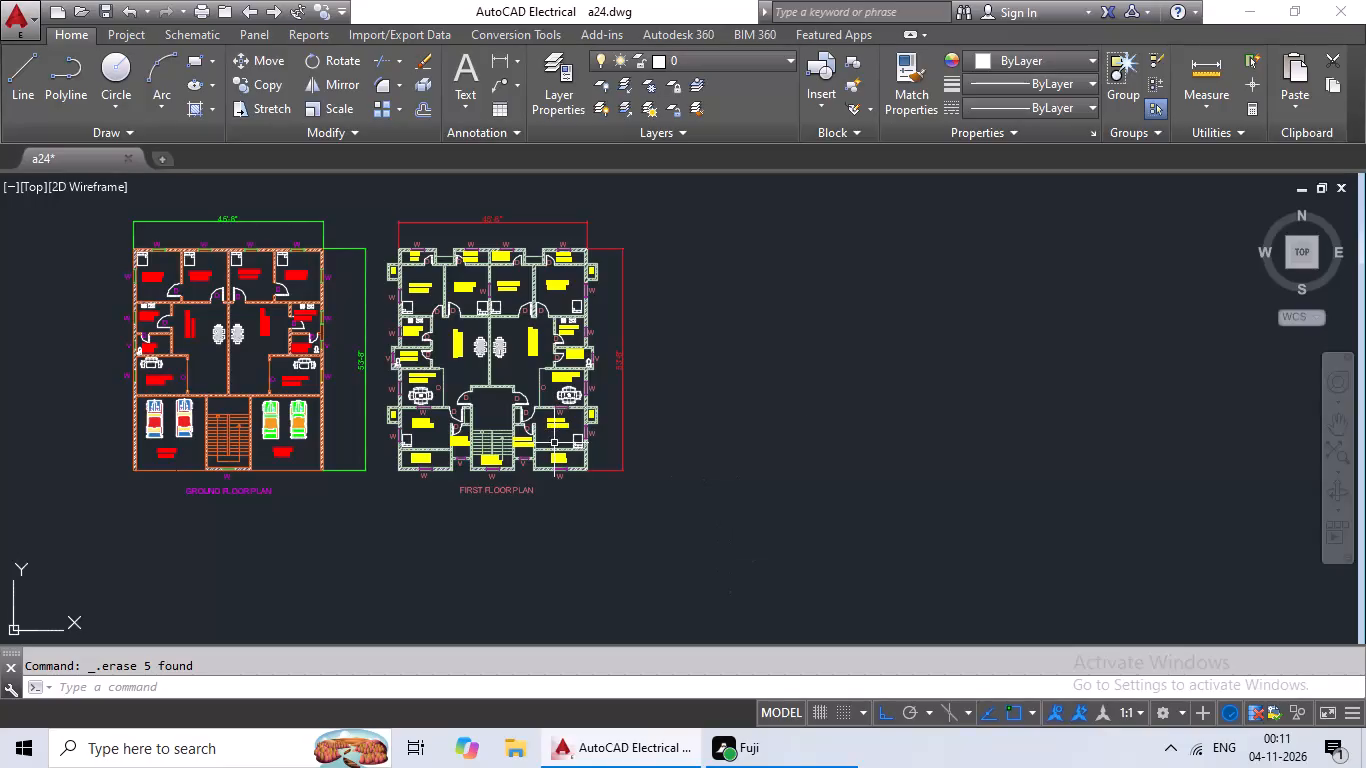
# Draw a closed line rectangle 45'8" wide and 53'8" high, level with the first floor plan's top wall and about 38' to its right.
pyautogui.click(35, 97)
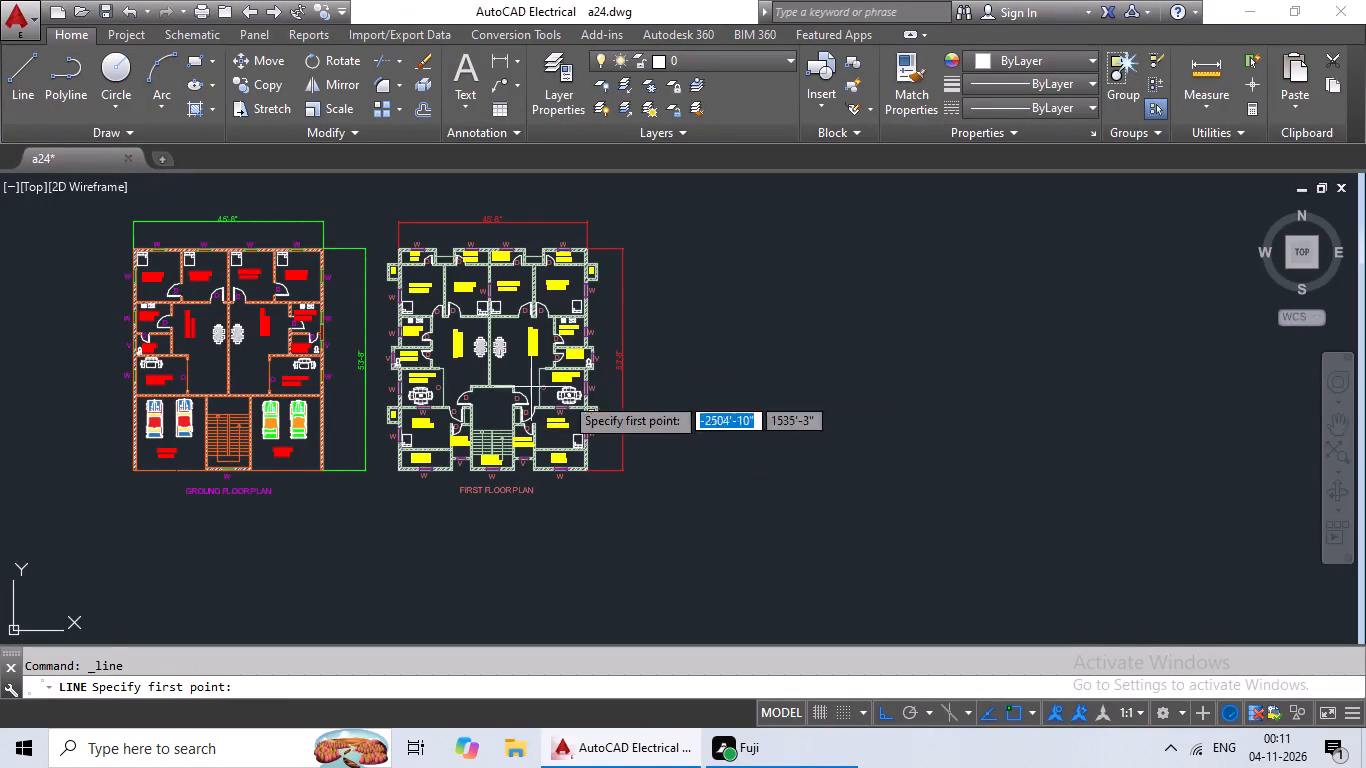
pyautogui.click(746, 247)
pyautogui.middleClick(976, 259)
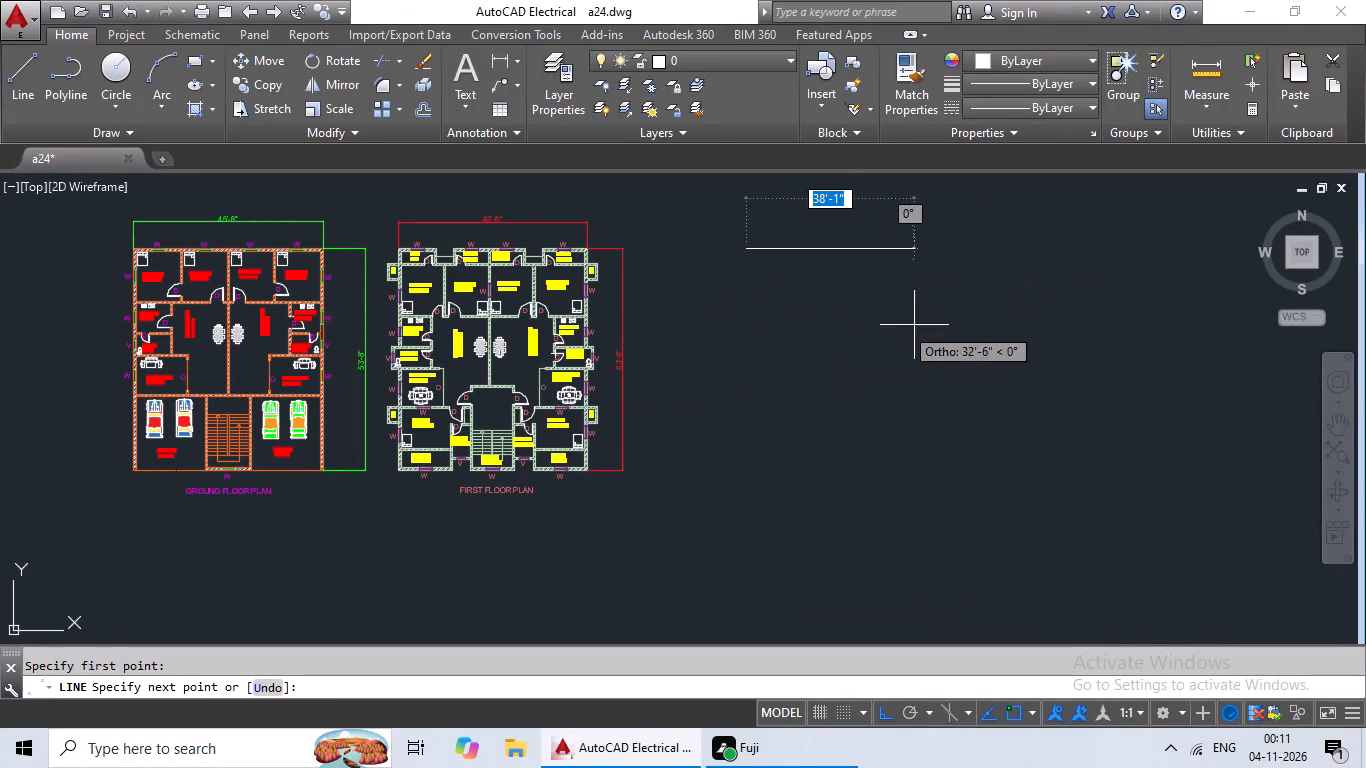
pyautogui.moveTo(925, 319); pyautogui.dragTo(403, 403, button='middle')
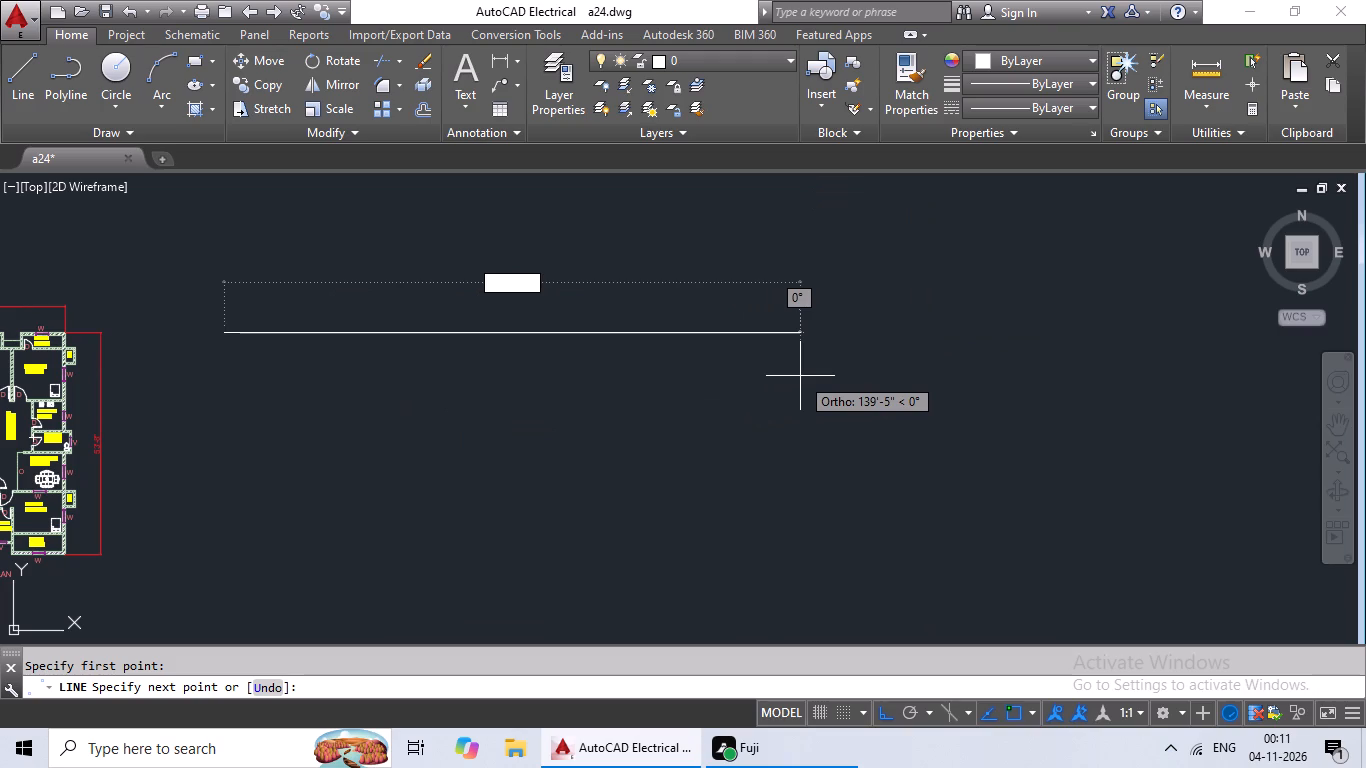
pyautogui.write("45'8")
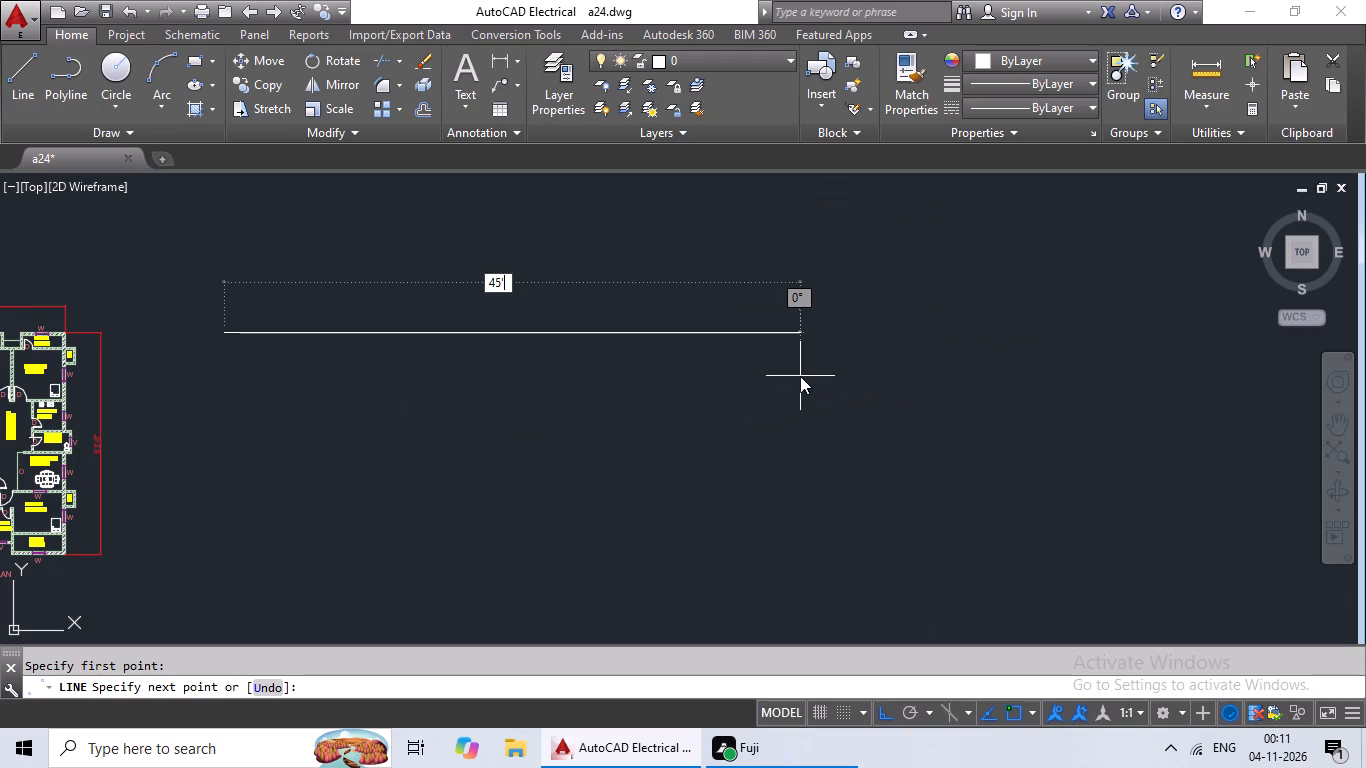
pyautogui.hotkey('shift', '"')
pyautogui.press('Return')
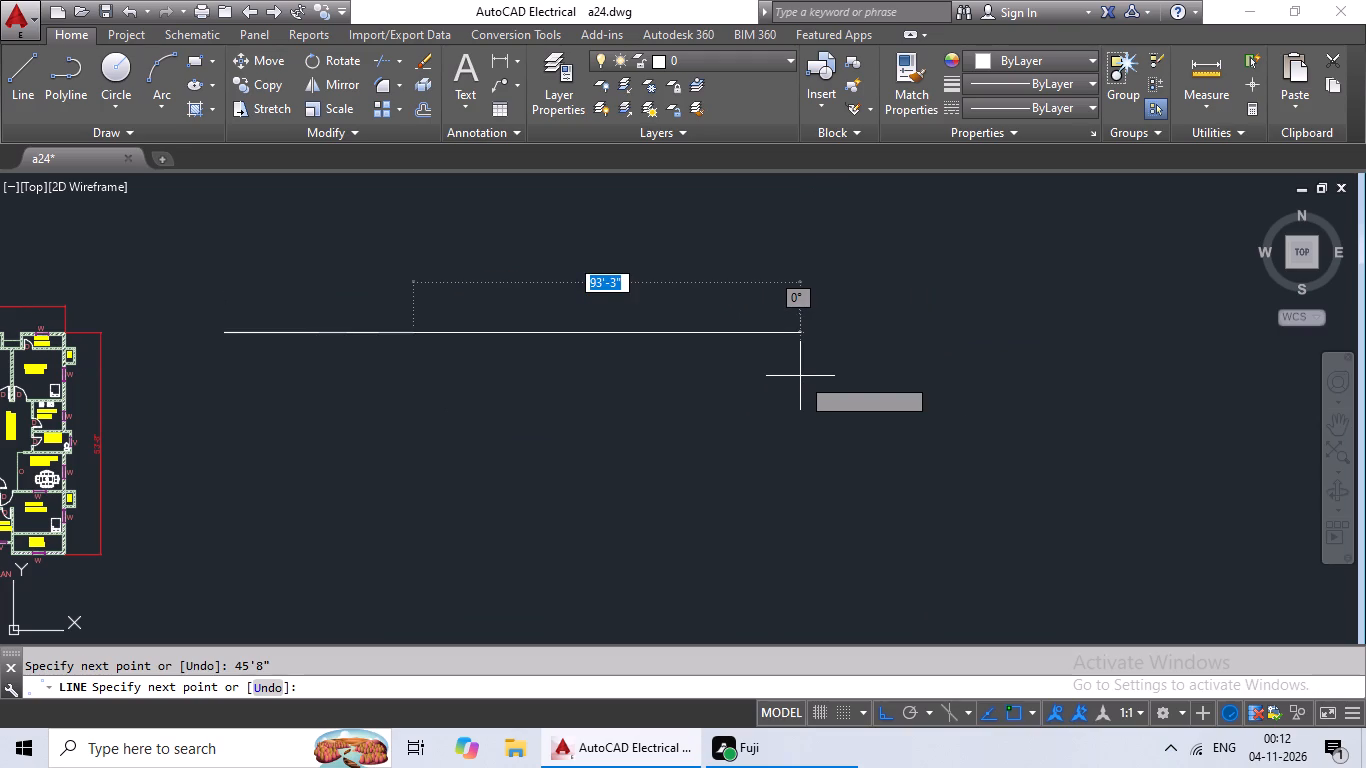
pyautogui.moveTo(590, 543); pyautogui.dragTo(658, 478, button='middle')
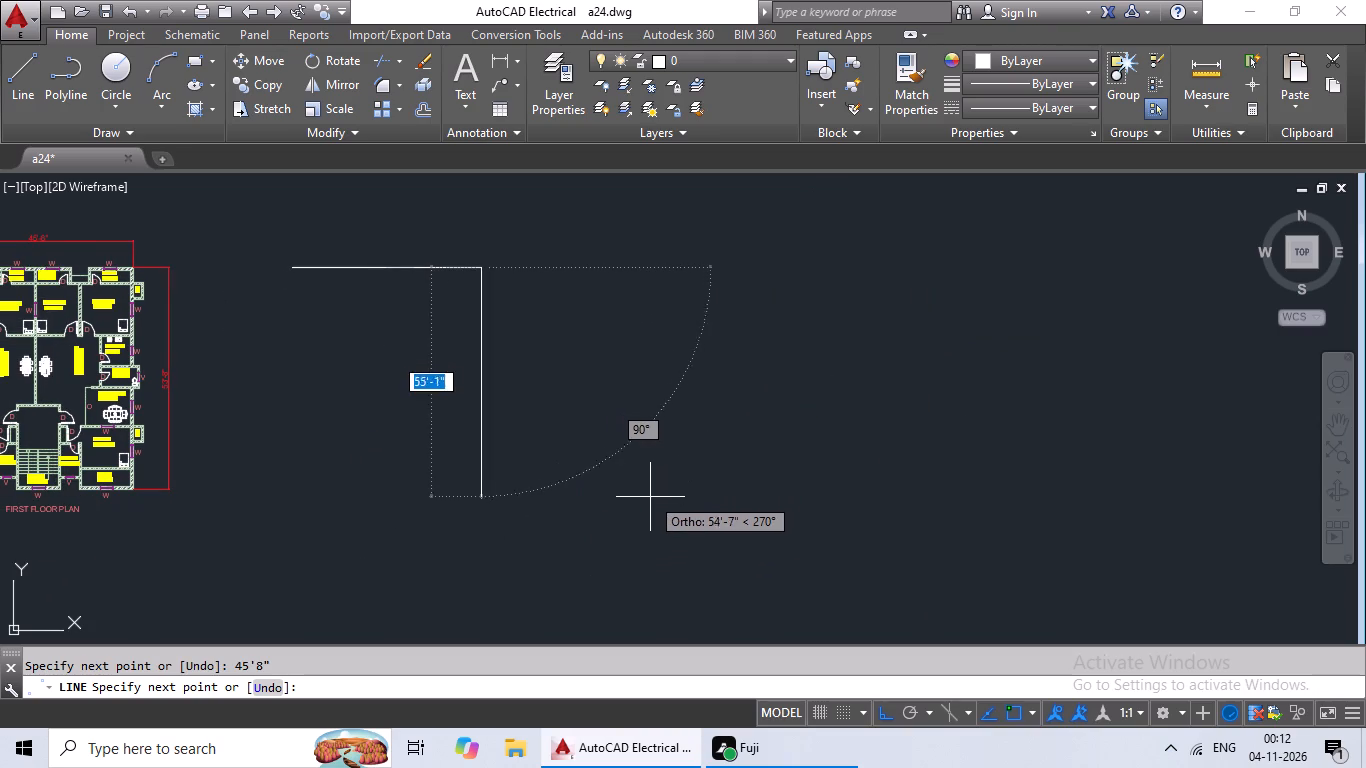
pyautogui.press('5')
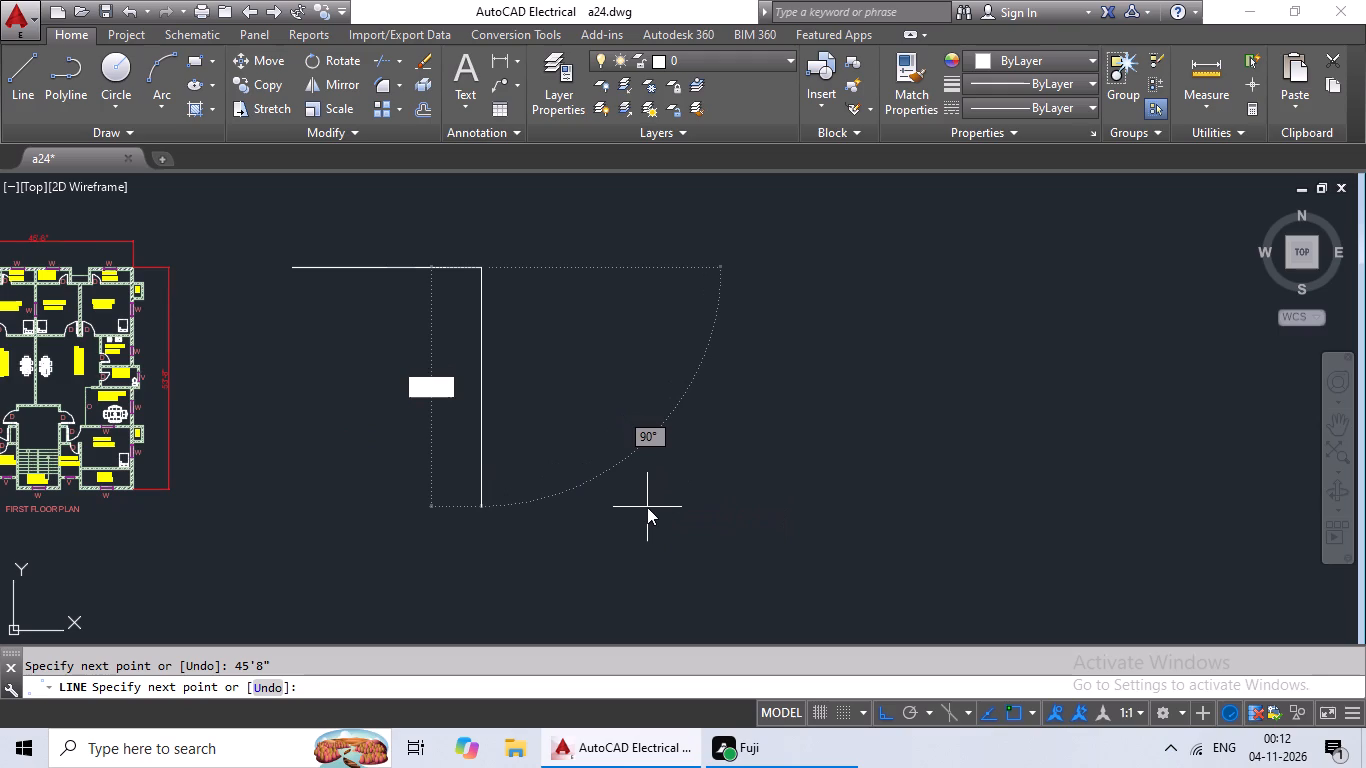
pyautogui.write('3\'8"')
pyautogui.press('Return')
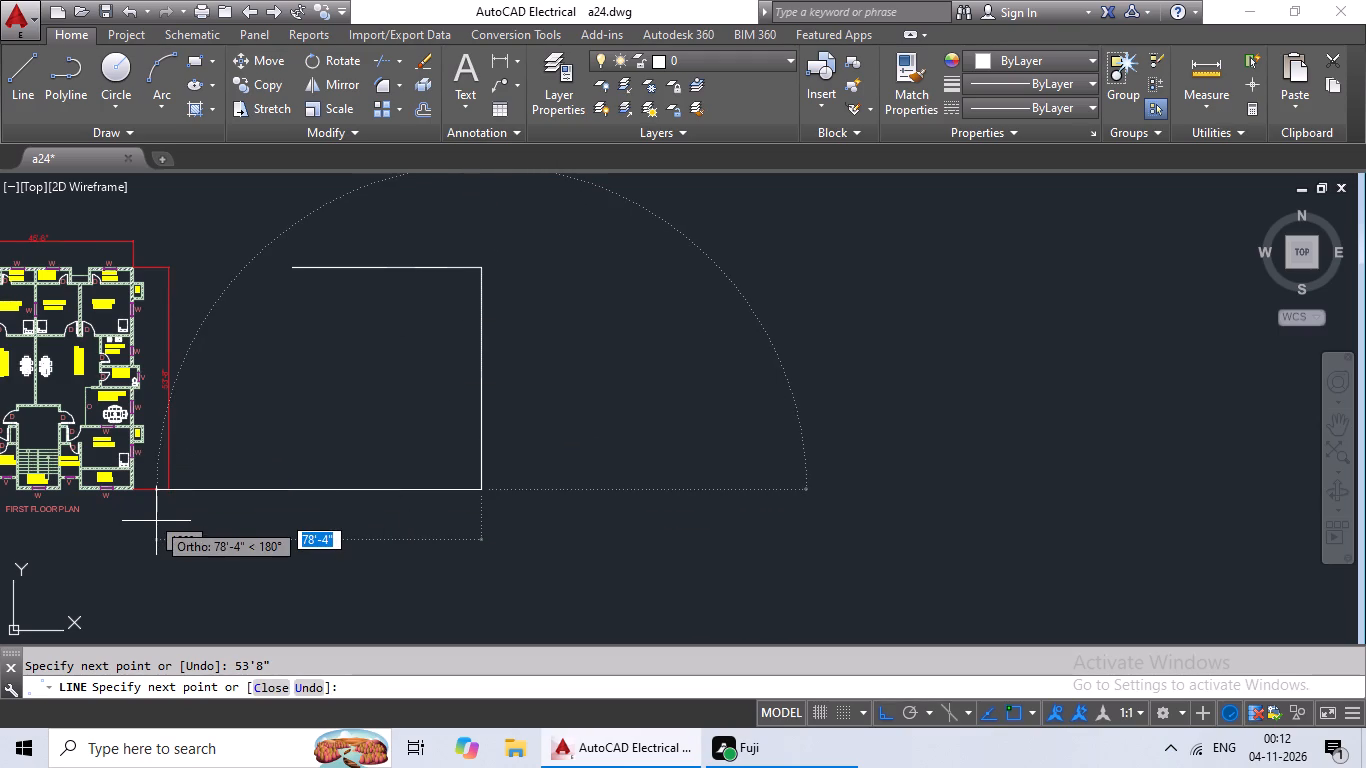
pyautogui.write('45\'8"')
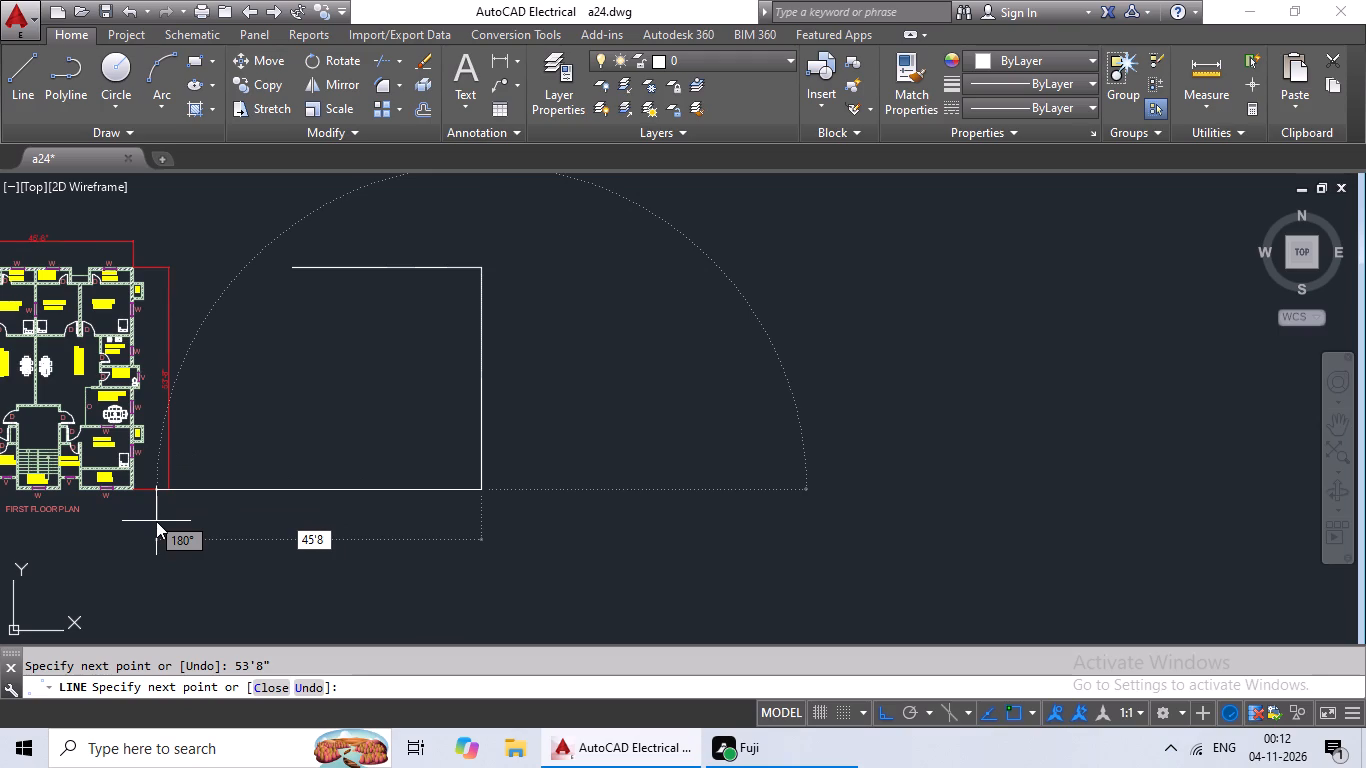
pyautogui.press('Return')
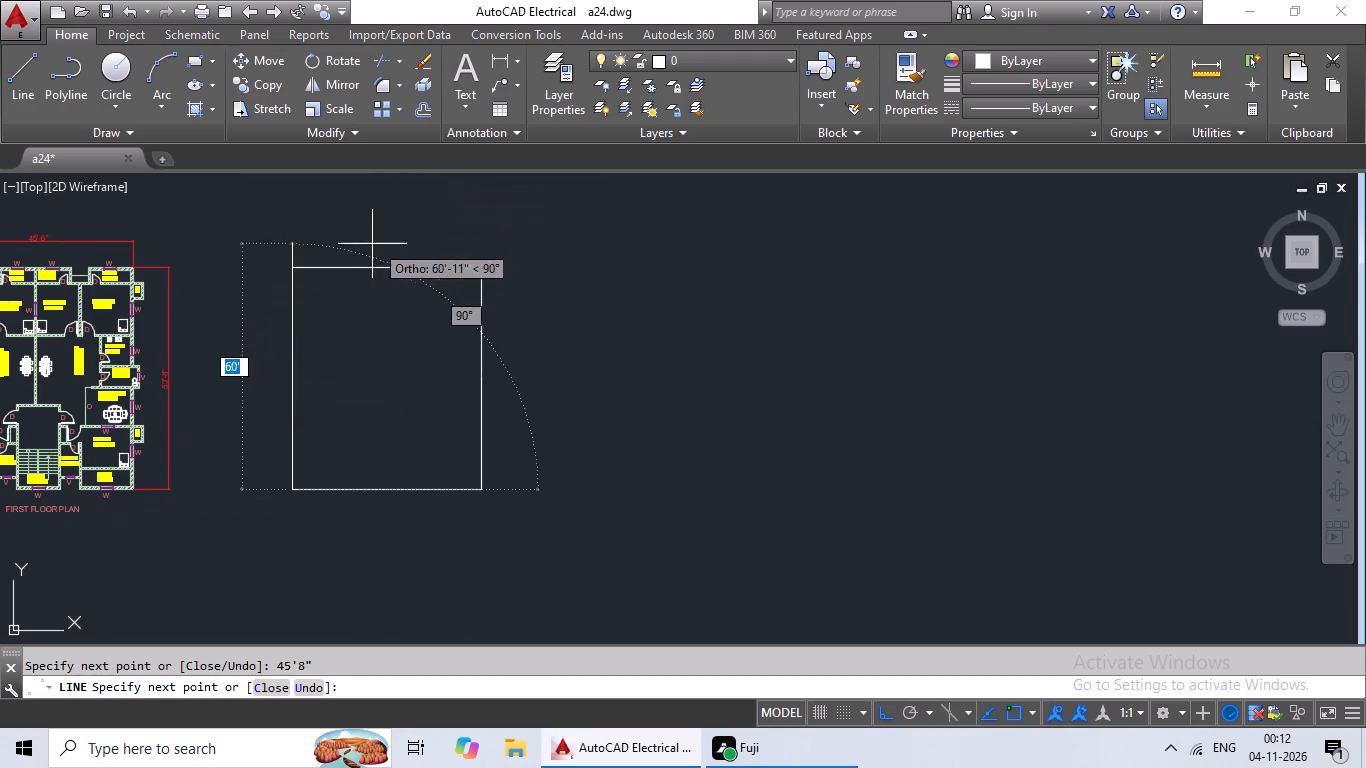
pyautogui.scroll(3, 334, 257)
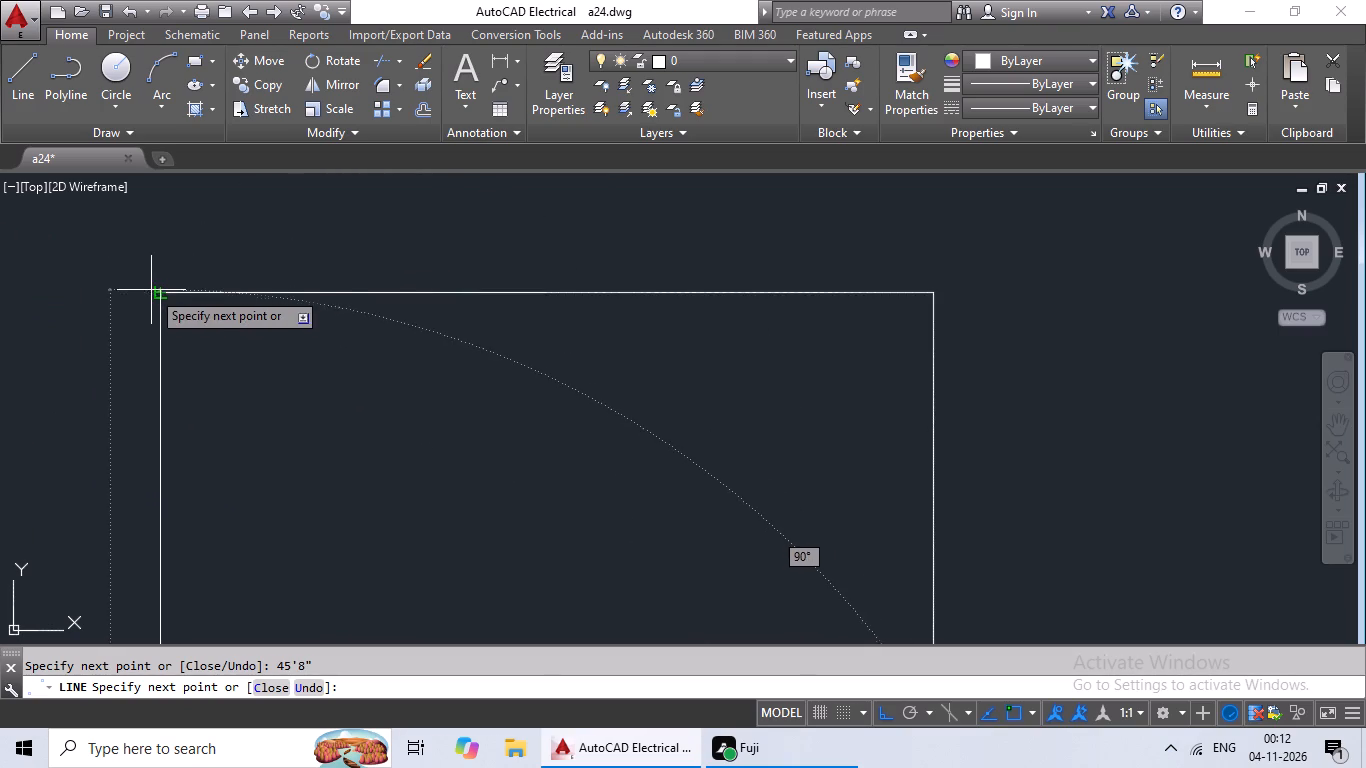
pyautogui.click(163, 296)
pyautogui.press('Escape')
# Offset all four edges of the new rectangle 9" inward to form the outer walls.
pyautogui.scroll(-3, 332, 358)
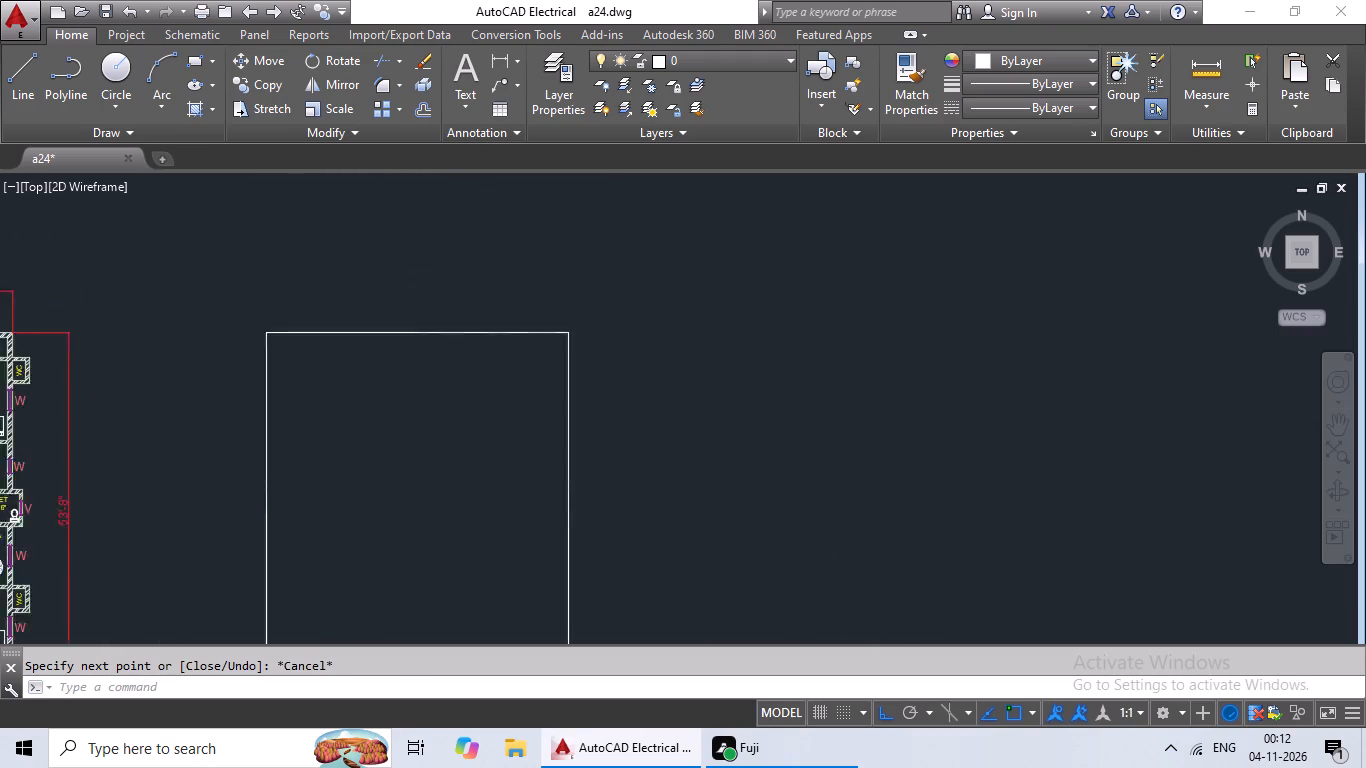
pyautogui.moveTo(332, 359); pyautogui.dragTo(388, 322, button='middle')
pyautogui.press('Escape')
pyautogui.press('o')
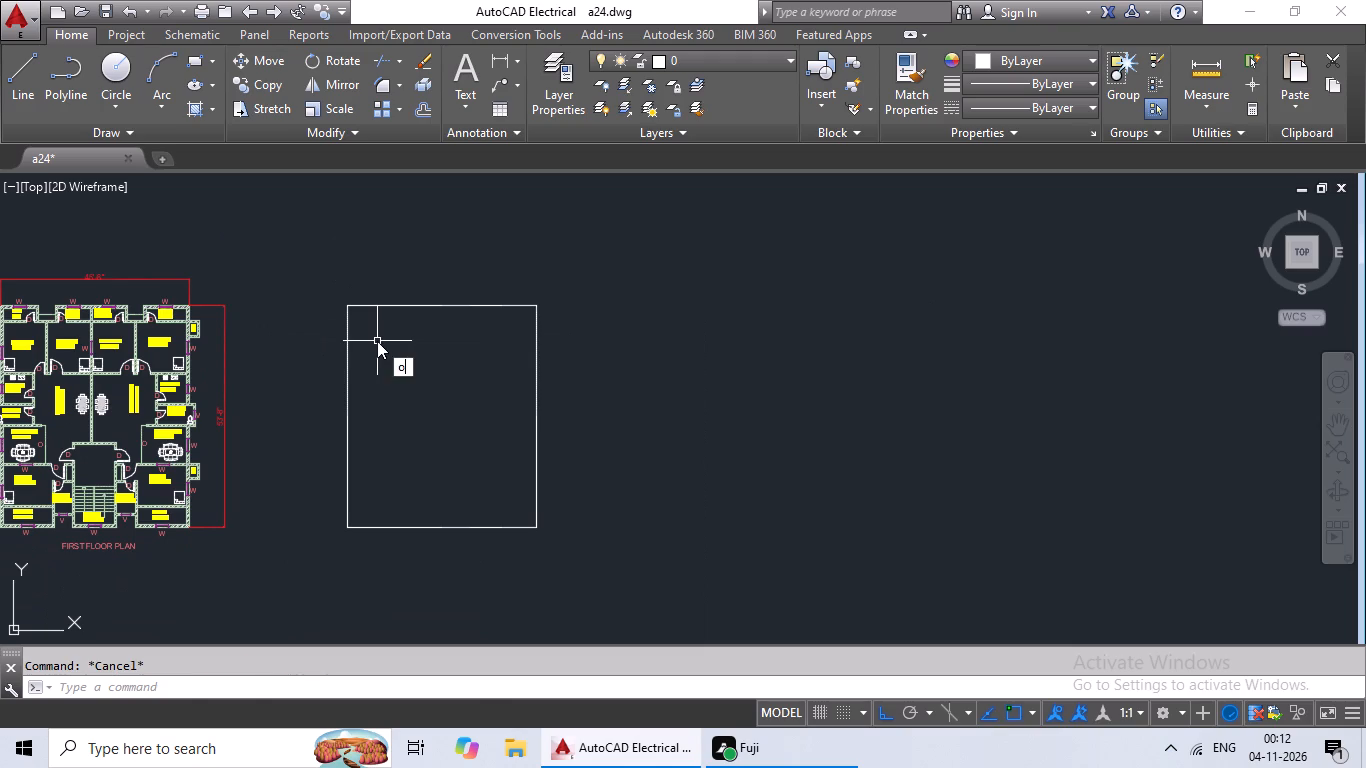
pyautogui.press('Return')
pyautogui.write('9"')
pyautogui.press('Return')
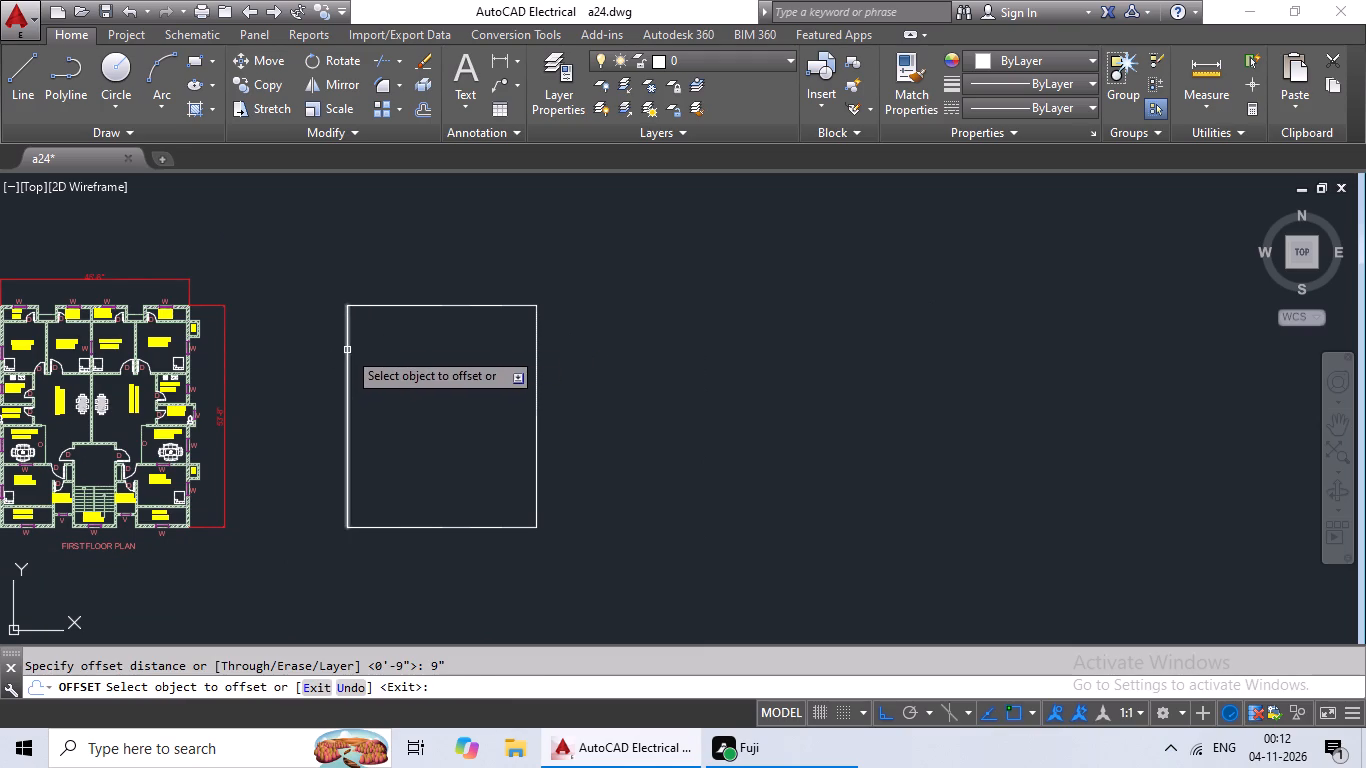
pyautogui.moveTo(347, 350); pyautogui.dragTo(359, 352)
pyautogui.click(428, 357)
pyautogui.moveTo(478, 304); pyautogui.dragTo(474, 314)
pyautogui.click(456, 365)
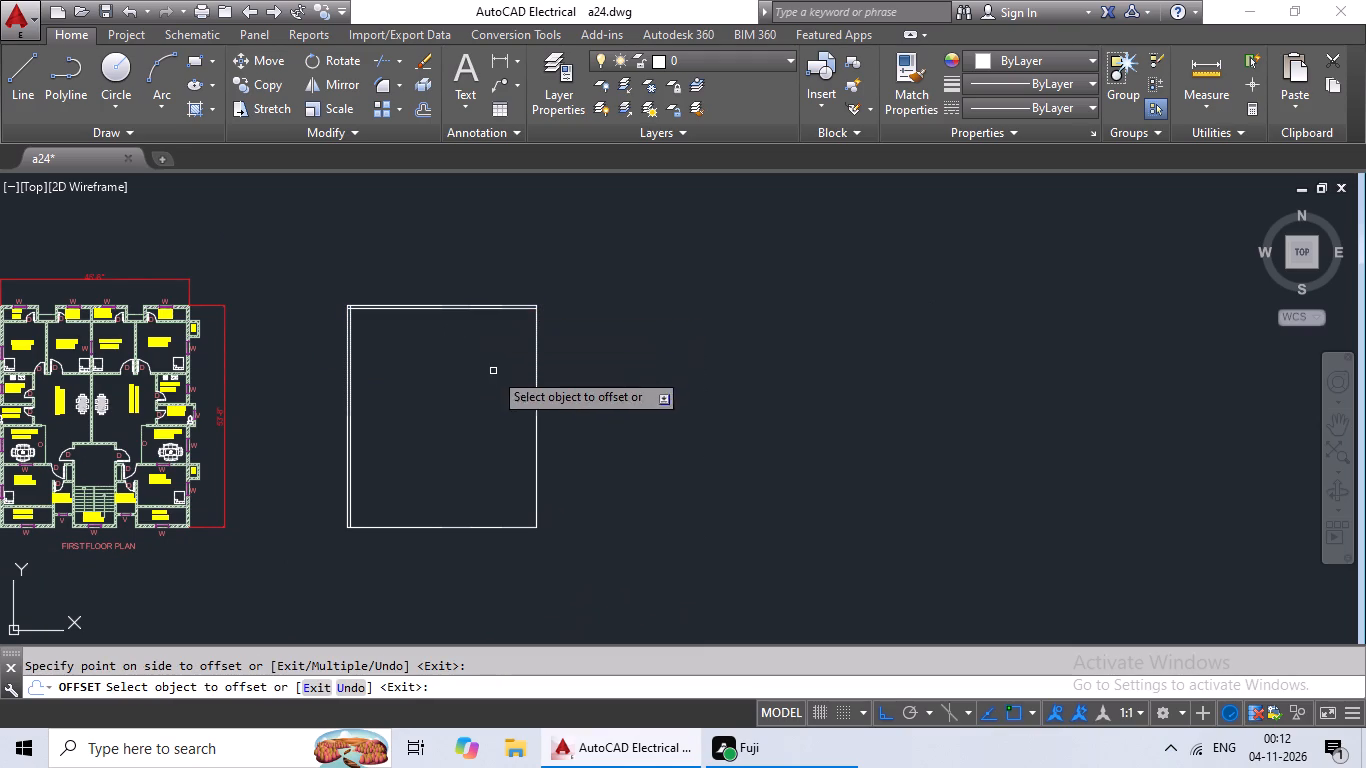
pyautogui.moveTo(537, 365); pyautogui.dragTo(468, 386)
pyautogui.click(467, 386)
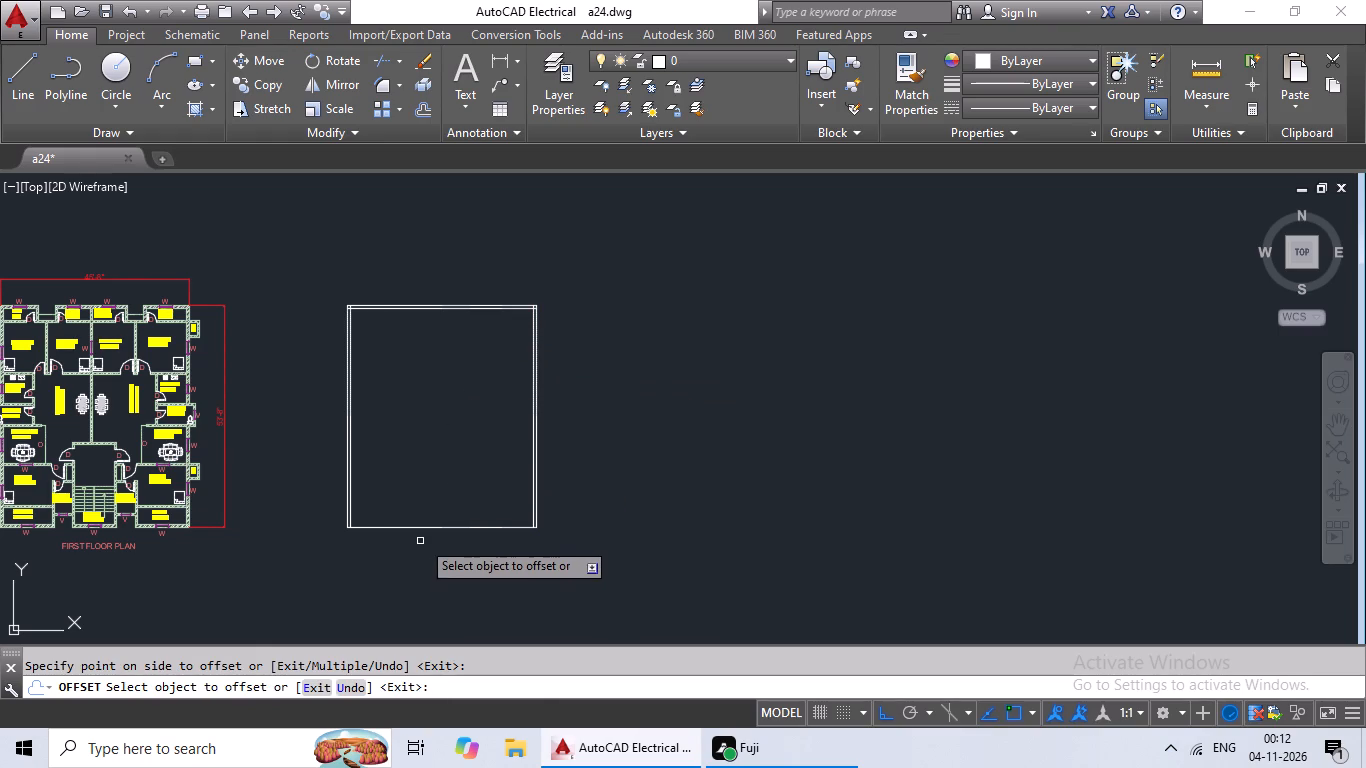
pyautogui.moveTo(439, 526); pyautogui.dragTo(455, 500)
pyautogui.click(472, 467)
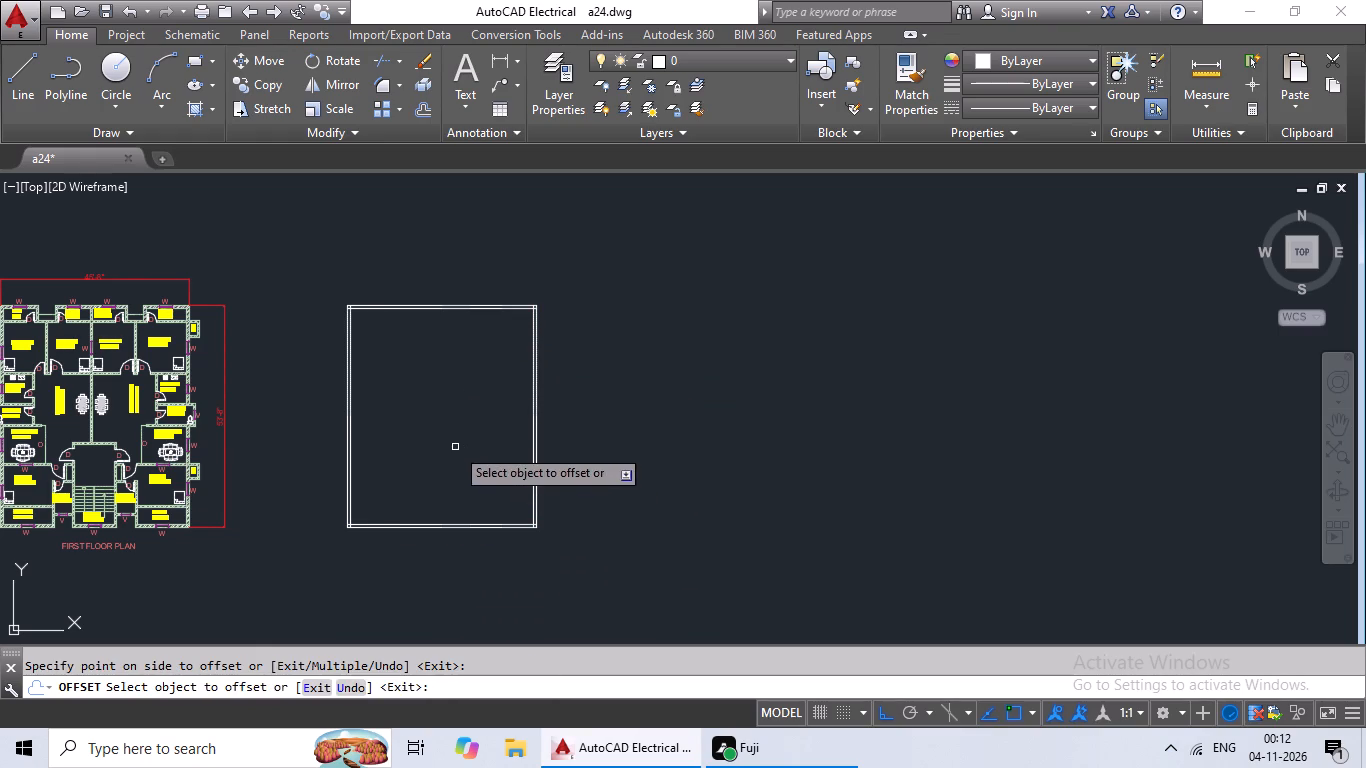
pyautogui.press('Escape')
pyautogui.press('Escape')
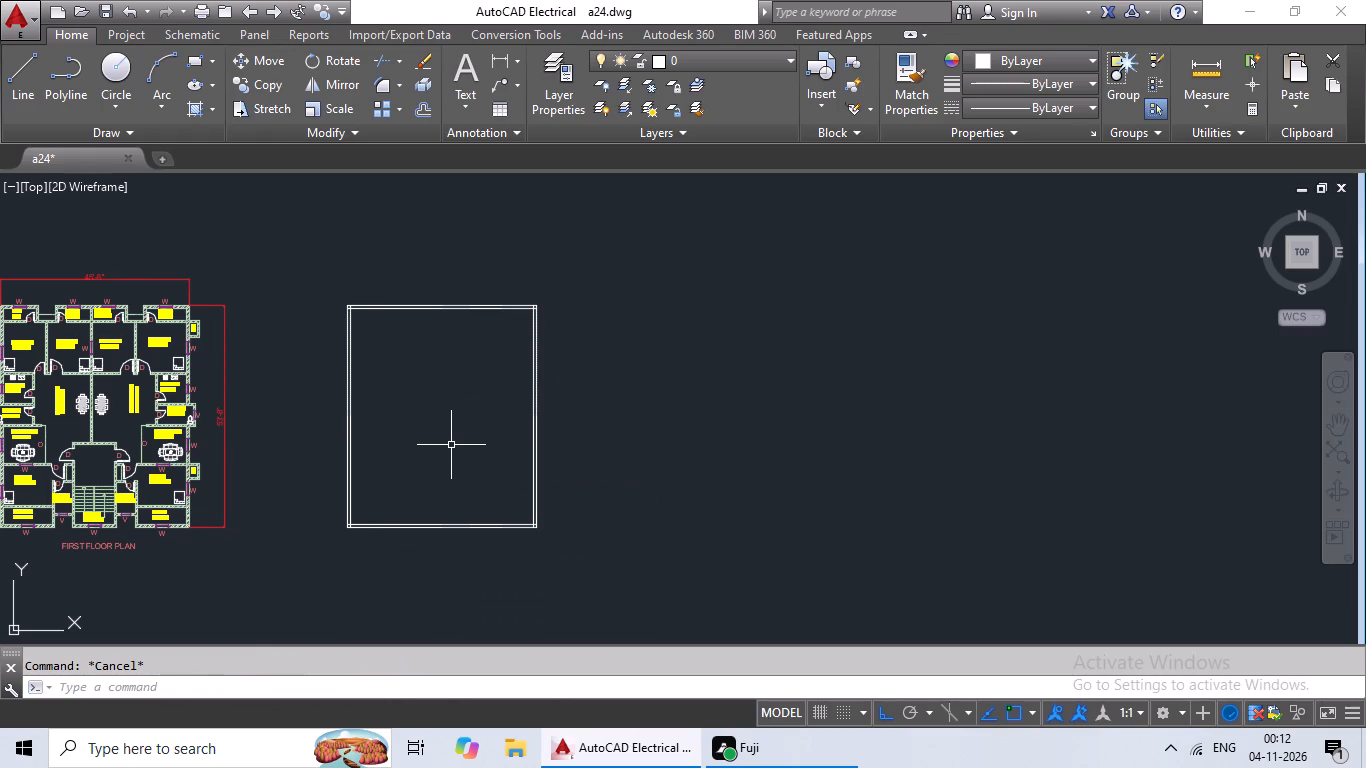
# Offset the inner line of the new outline's left wall 8' into the plan.
pyautogui.scroll(2, 273, 418)
pyautogui.moveTo(285, 437); pyautogui.dragTo(577, 484, button='middle')
pyautogui.scroll(-1, 573, 493)
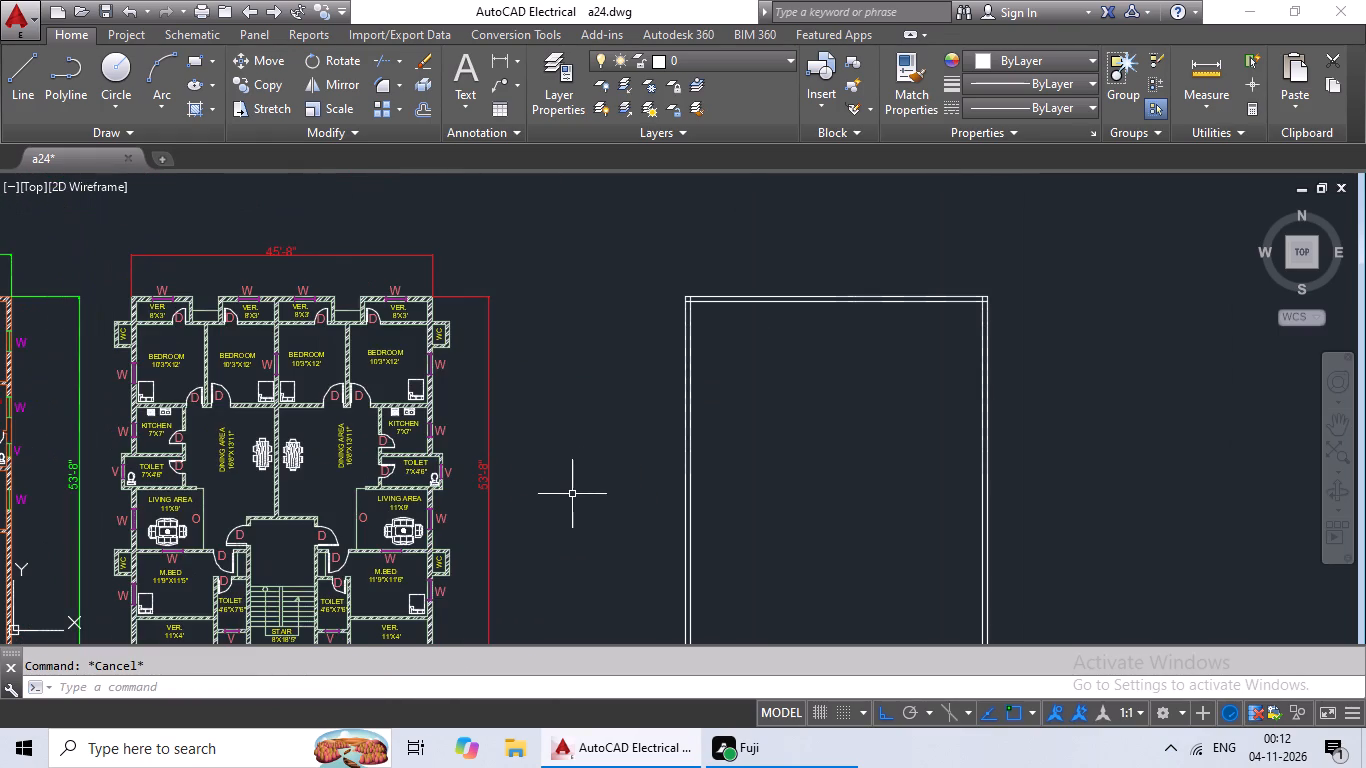
pyautogui.scroll(1, 551, 494)
pyautogui.scroll(-1, 551, 495)
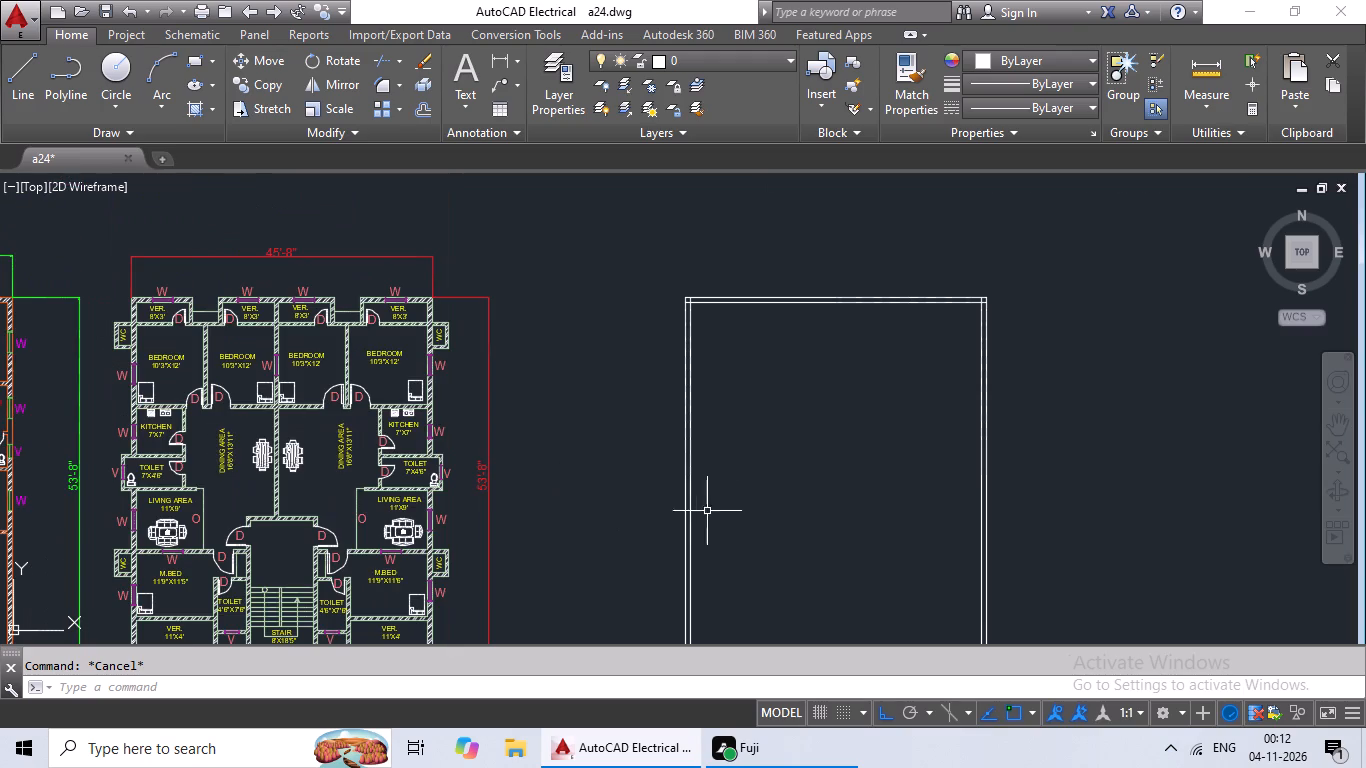
pyautogui.moveTo(813, 512); pyautogui.dragTo(695, 500, button='middle')
pyautogui.press('Escape')
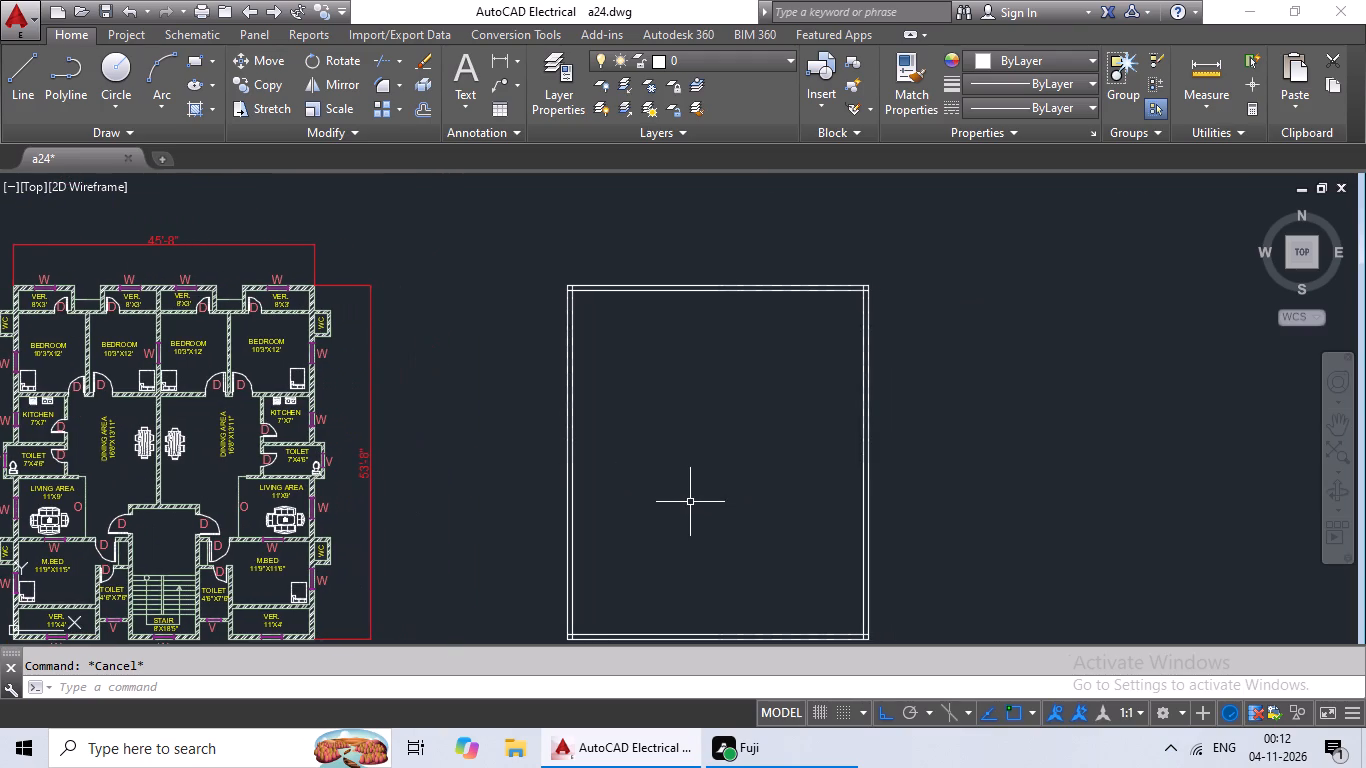
pyautogui.moveTo(692, 434); pyautogui.dragTo(703, 441, button='middle')
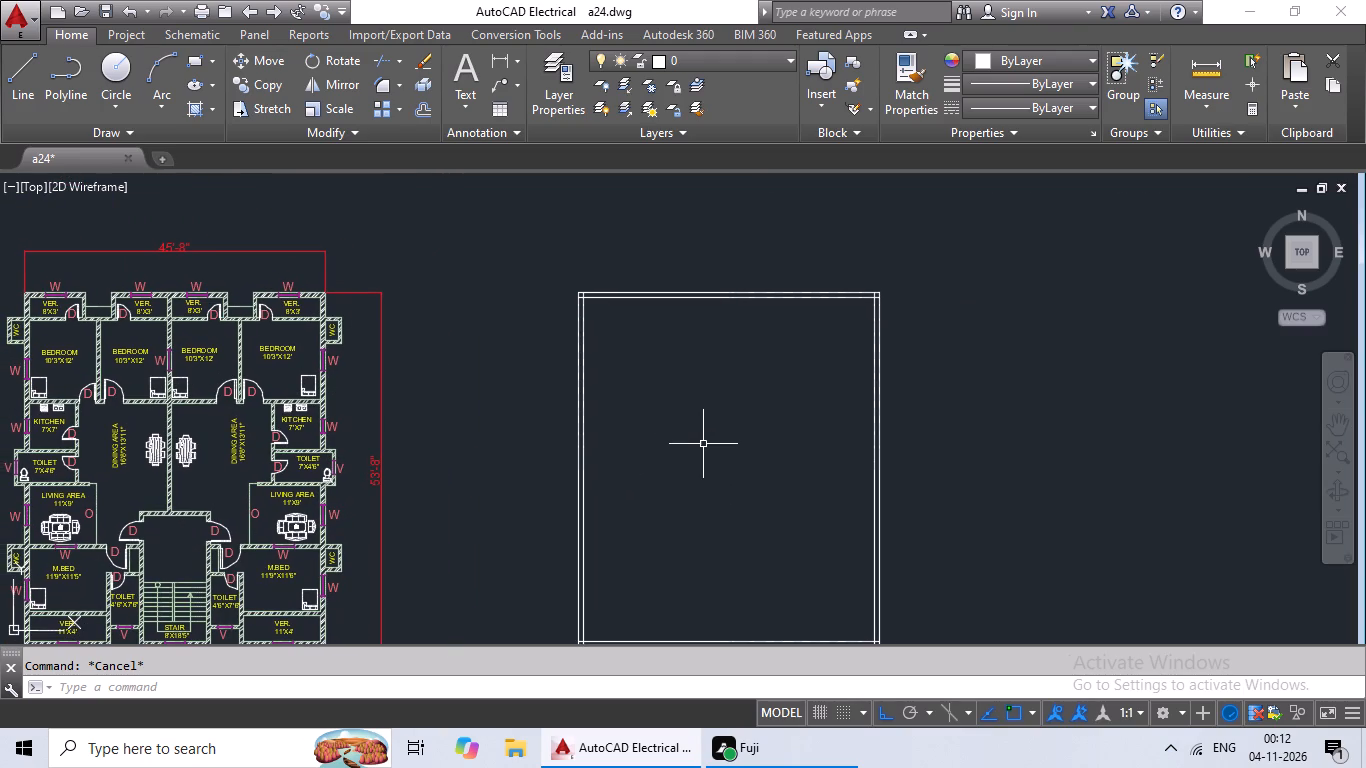
pyautogui.press('Escape')
pyautogui.press('Escape')
pyautogui.press('Escape')
pyautogui.press('Escape')
pyautogui.press('o')
pyautogui.press('Return')
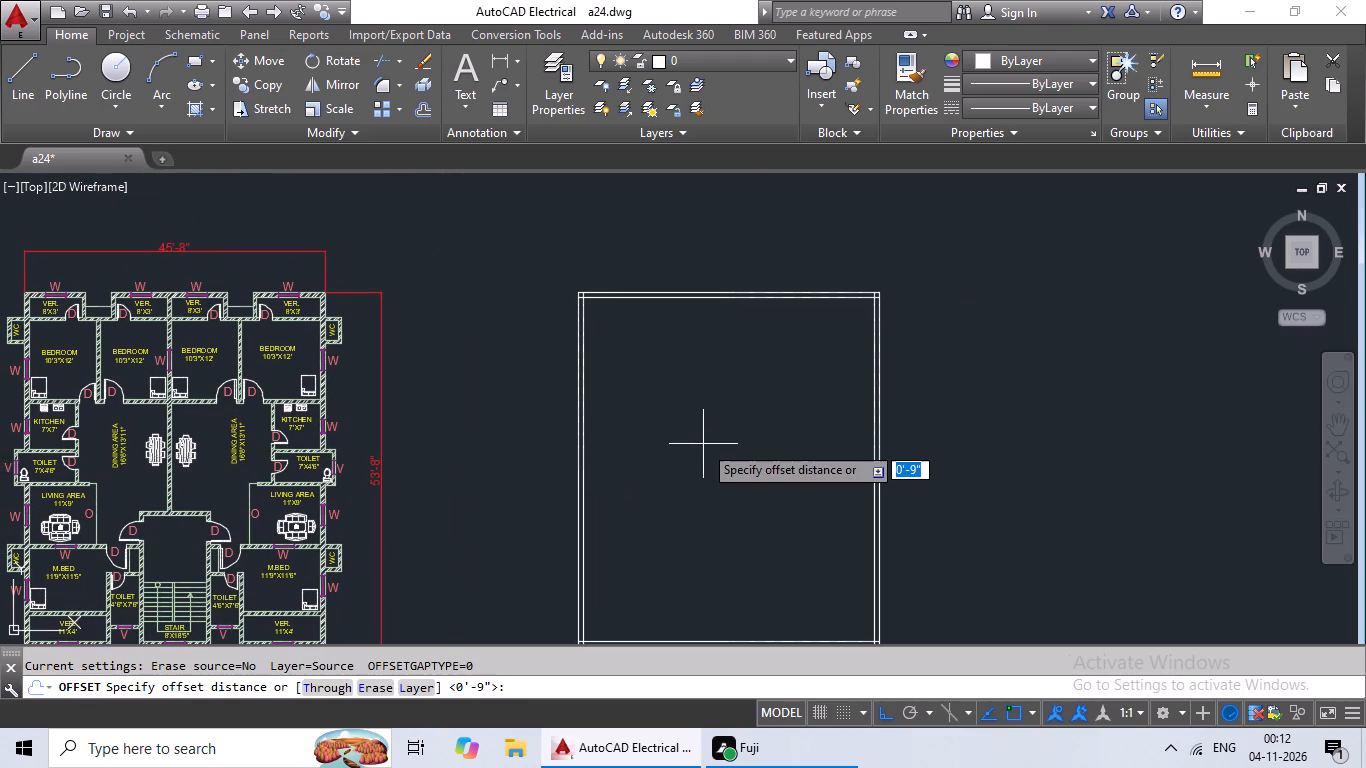
pyautogui.write("8'")
pyautogui.press('Return')
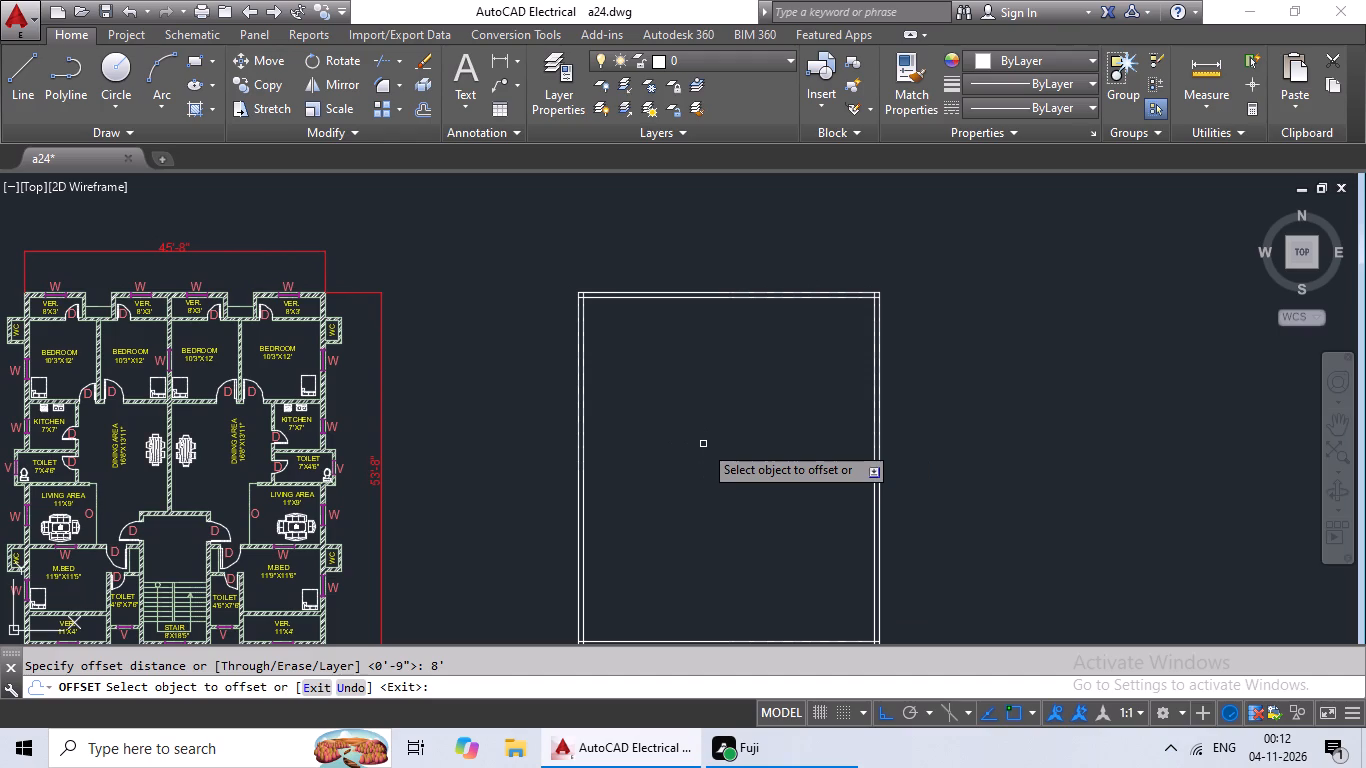
pyautogui.click(585, 497)
pyautogui.click(660, 489)
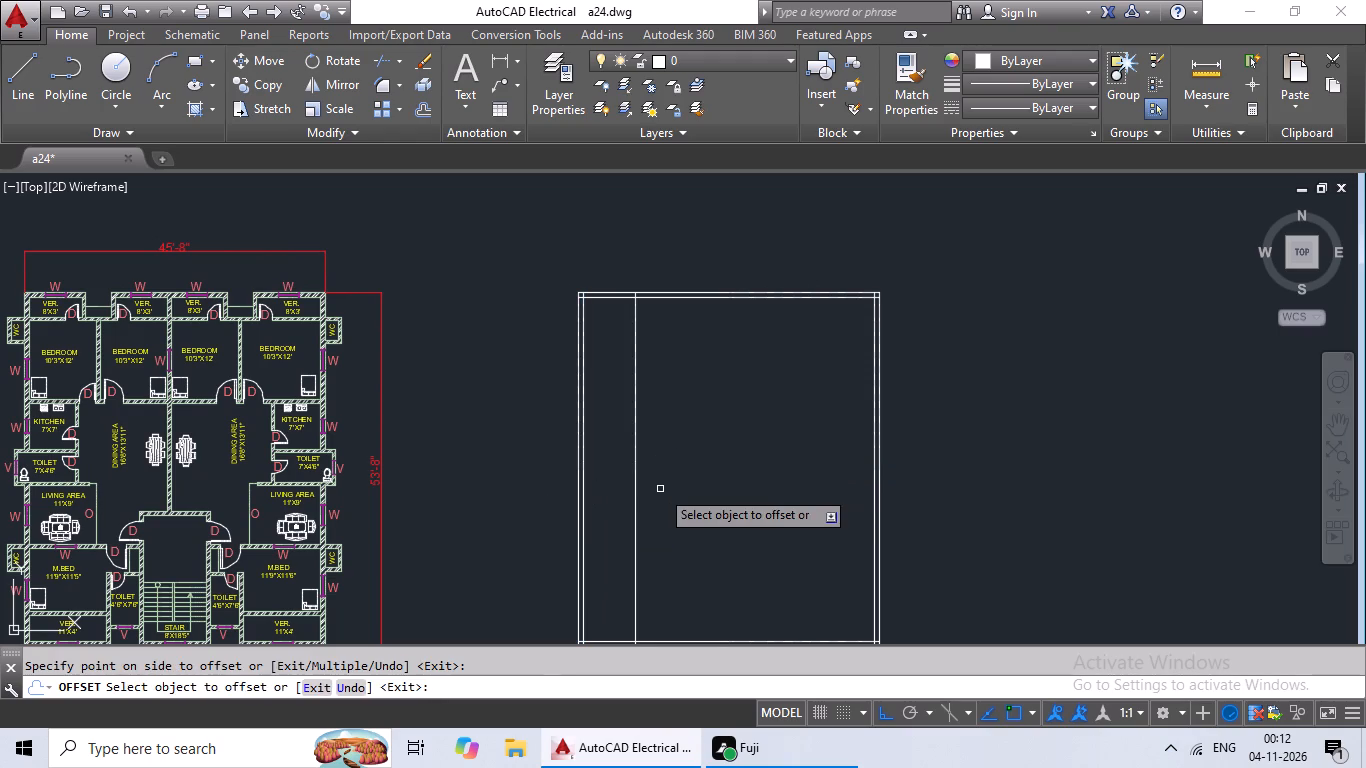
pyautogui.press('Escape')
# Offset the new vertical line 6" to the right to form a full-height partition wall.
pyautogui.press('o')
pyautogui.press('Return')
pyautogui.press('6')
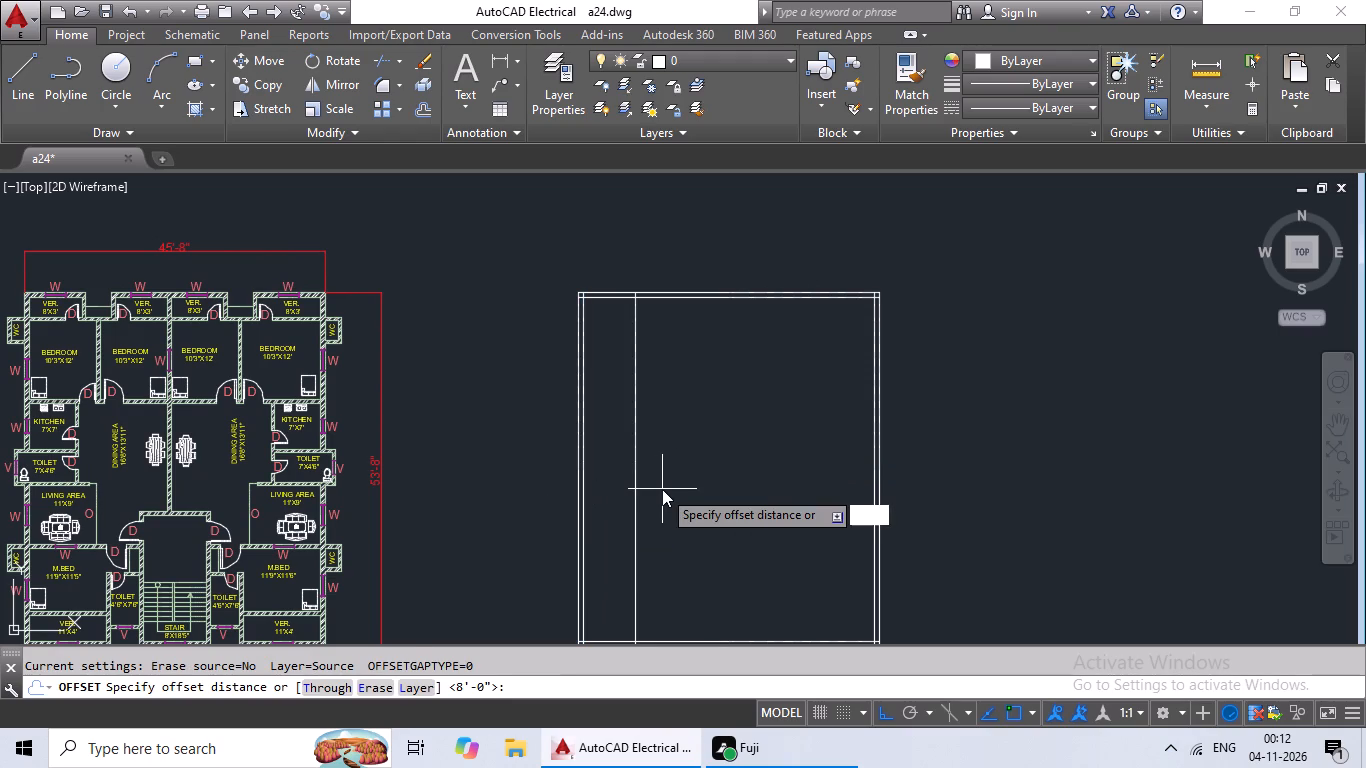
pyautogui.hotkey('shift', '"')
pyautogui.press('Return')
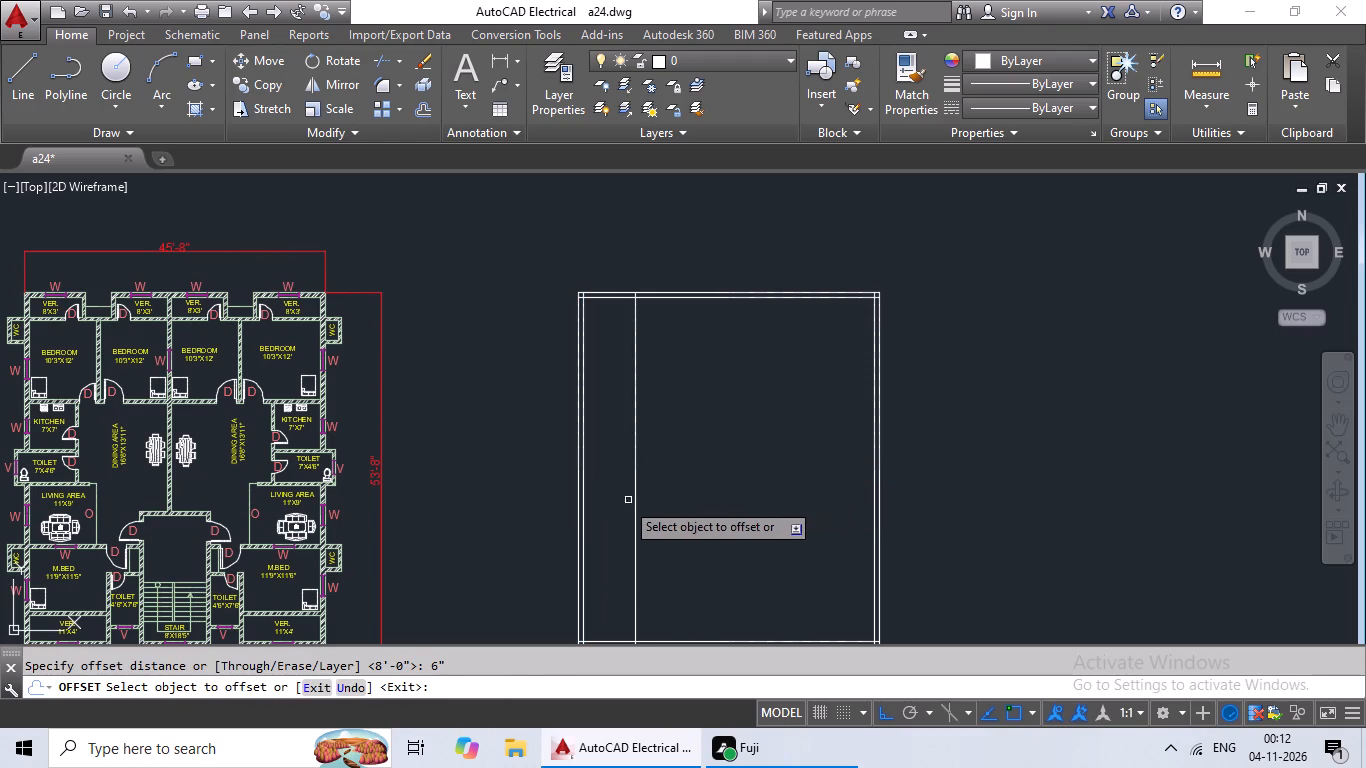
pyautogui.moveTo(635, 502); pyautogui.dragTo(652, 502)
pyautogui.click(689, 499)
pyautogui.press('Escape')
pyautogui.press('Escape')
# Offset the right face of the first partition wall 4' to the right.
pyautogui.press('o')
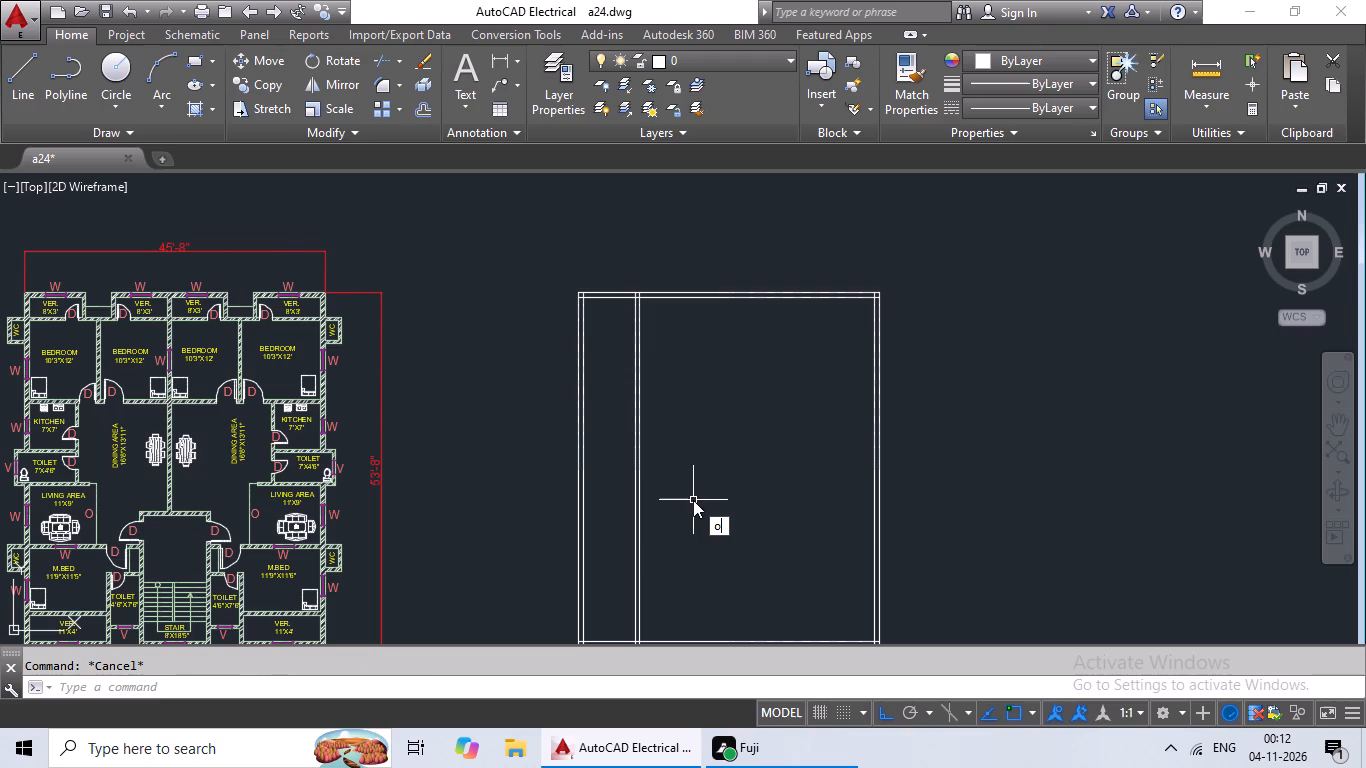
pyautogui.press('Return')
pyautogui.write("4'")
pyautogui.press('Return')
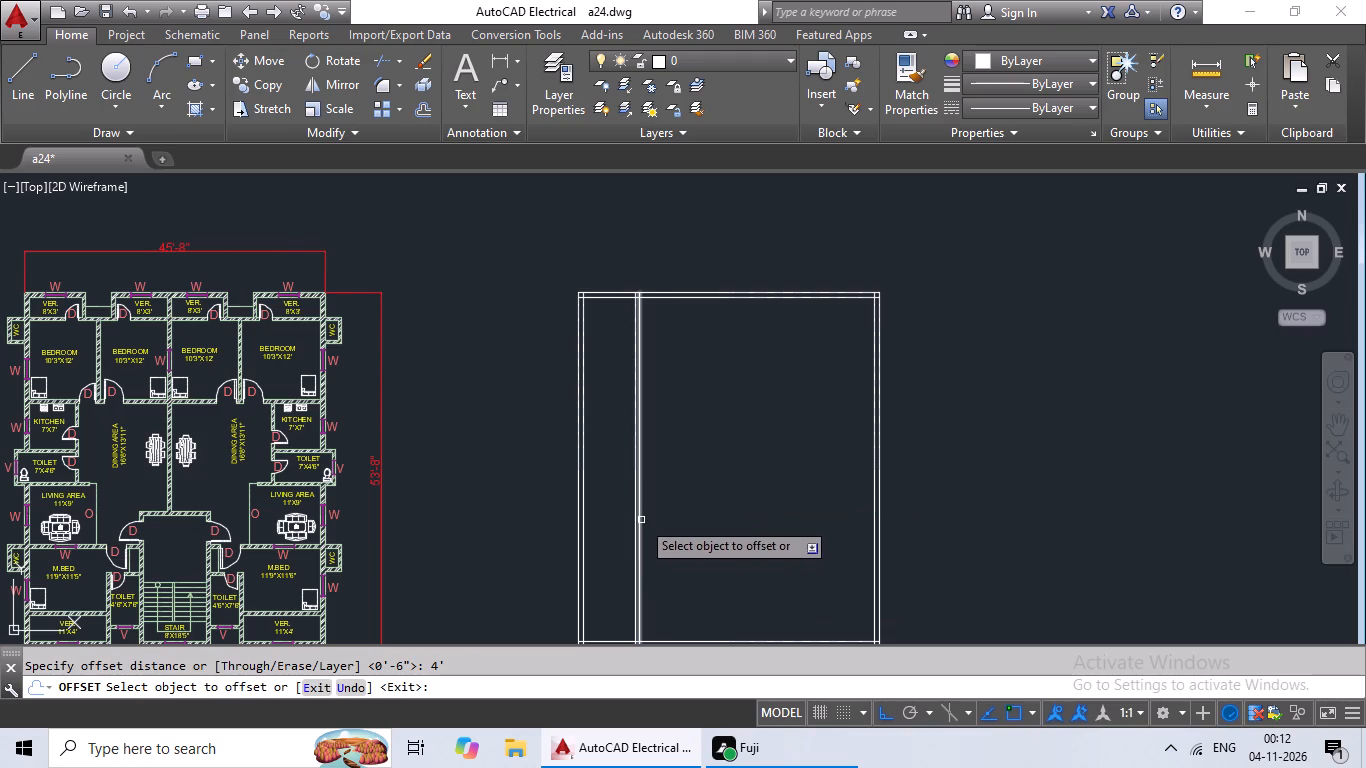
pyautogui.click(641, 520)
pyautogui.click(732, 510)
pyautogui.press('Escape')
pyautogui.press('Escape')
# Offset the newest vertical line 6" to the right to form a second partition wall.
pyautogui.press('o')
pyautogui.press('Return')
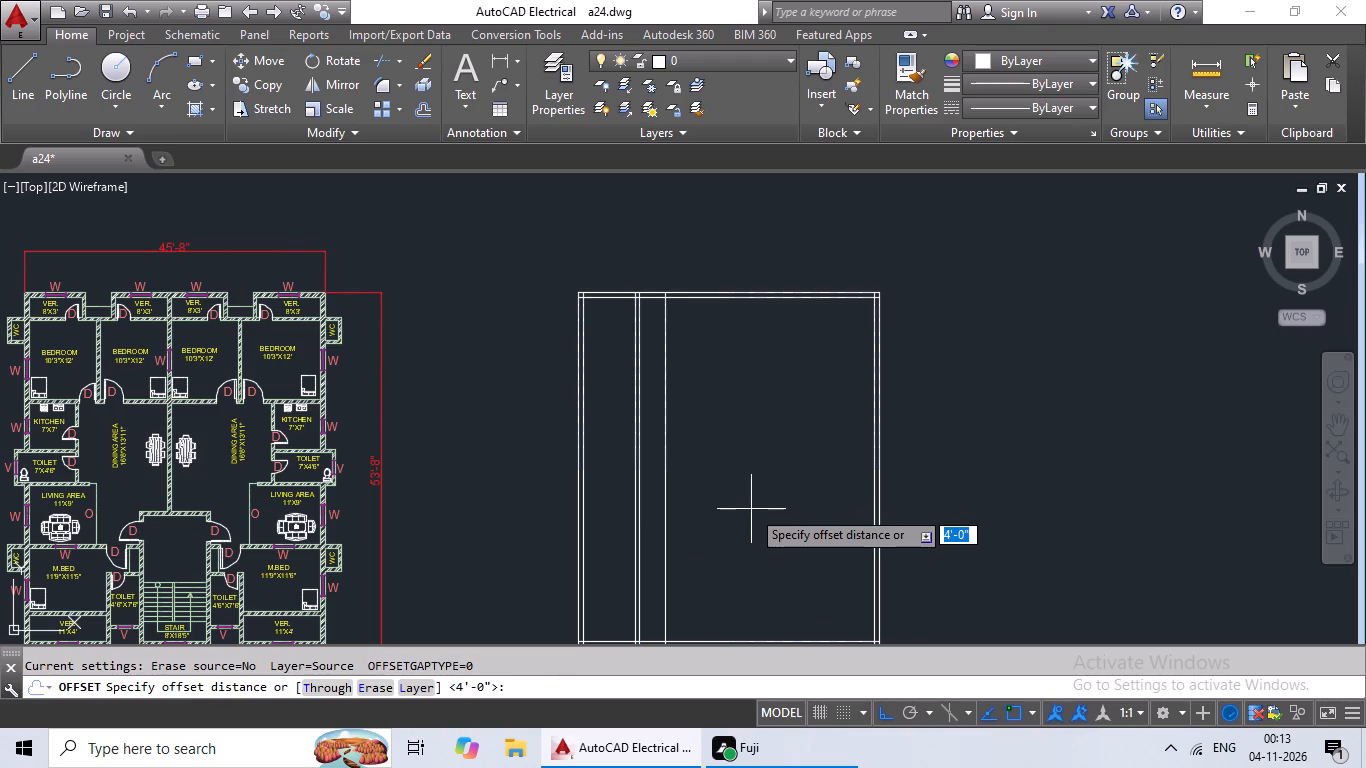
pyautogui.write('6"')
pyautogui.press('Return')
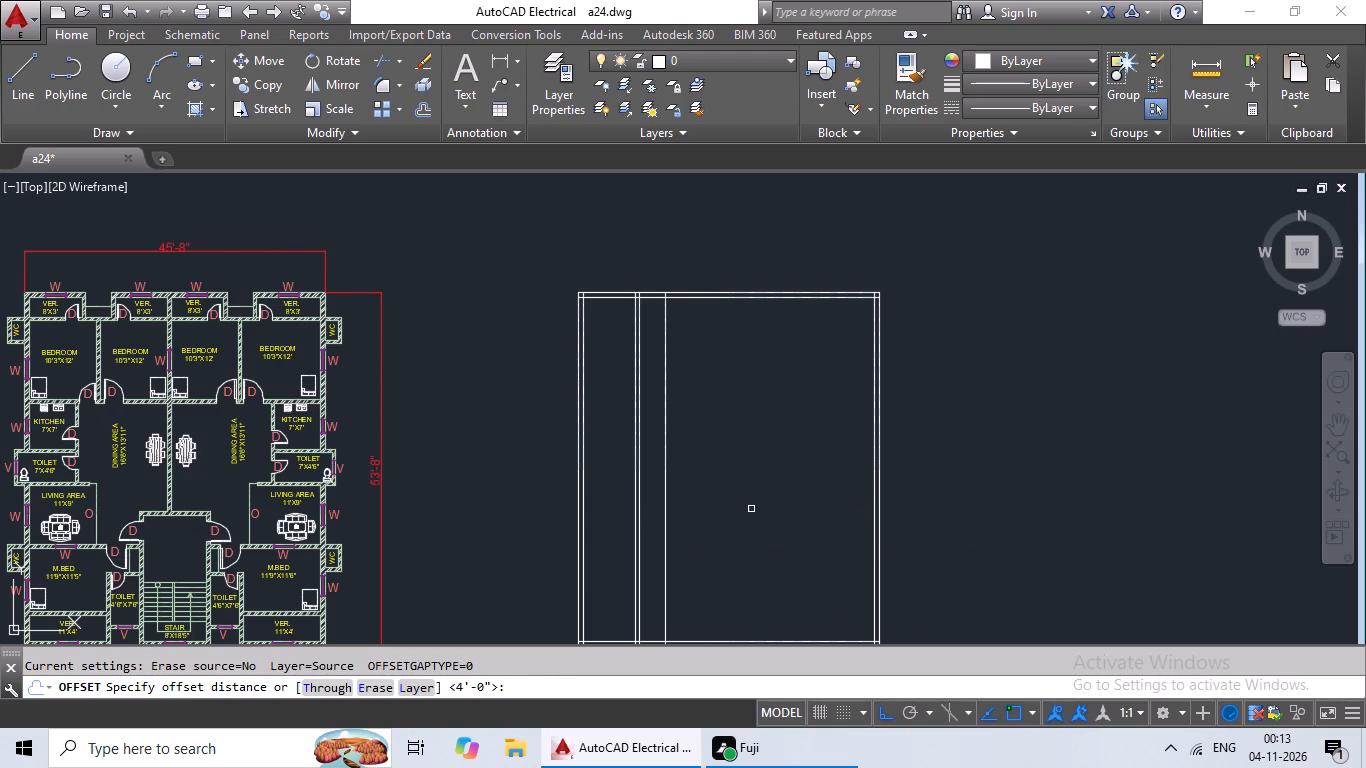
pyautogui.click(667, 548)
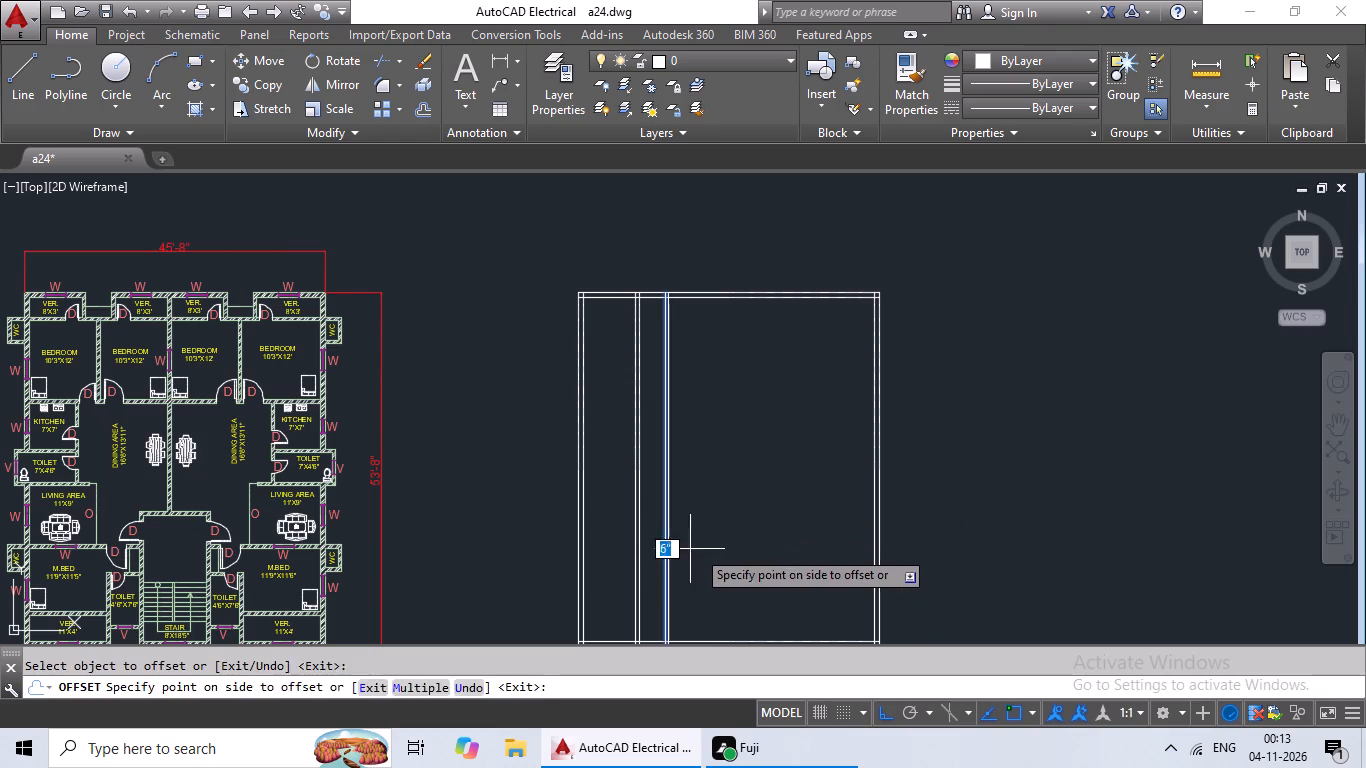
pyautogui.click(714, 549)
pyautogui.press('Escape')
pyautogui.press('Escape')
# Offset the right face of the second partition wall 8' to the right.
pyautogui.press('o')
pyautogui.press('Return')
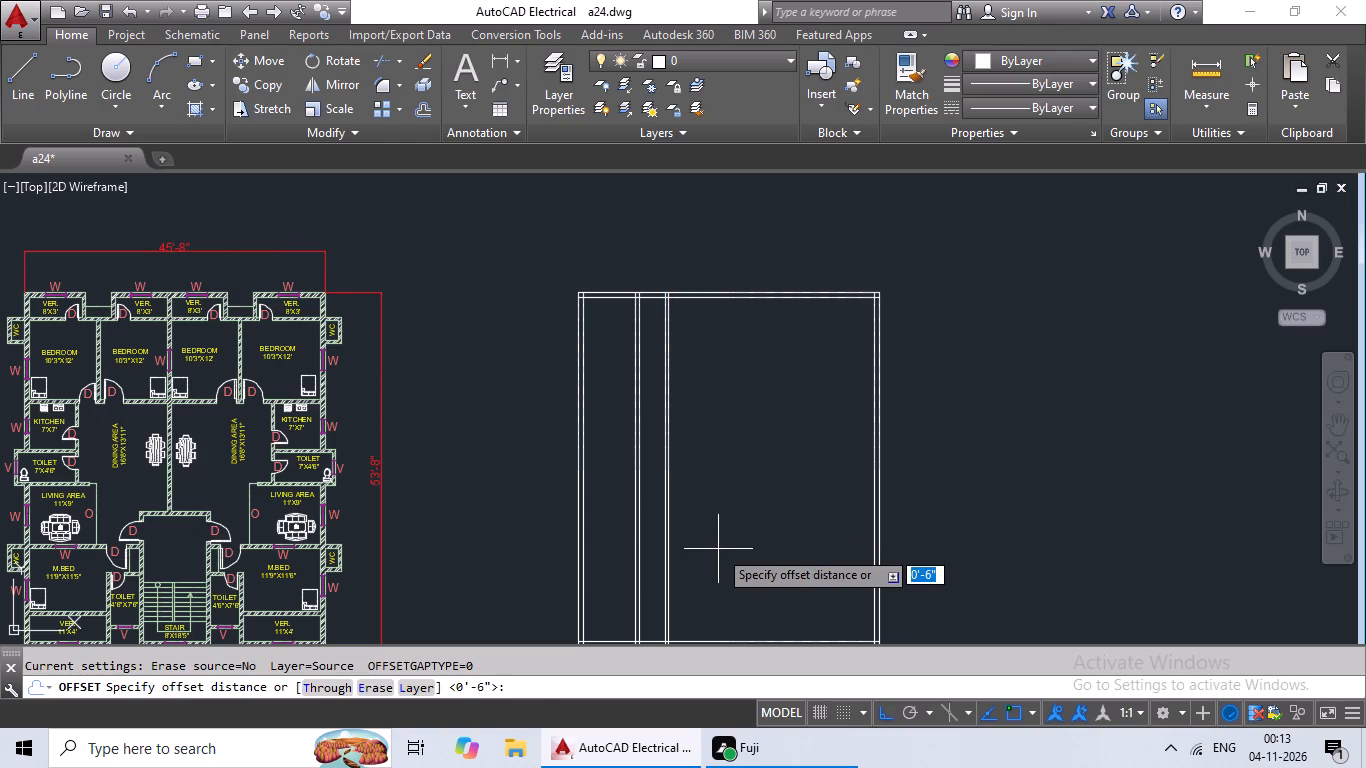
pyautogui.write("8'")
pyautogui.press('Return')
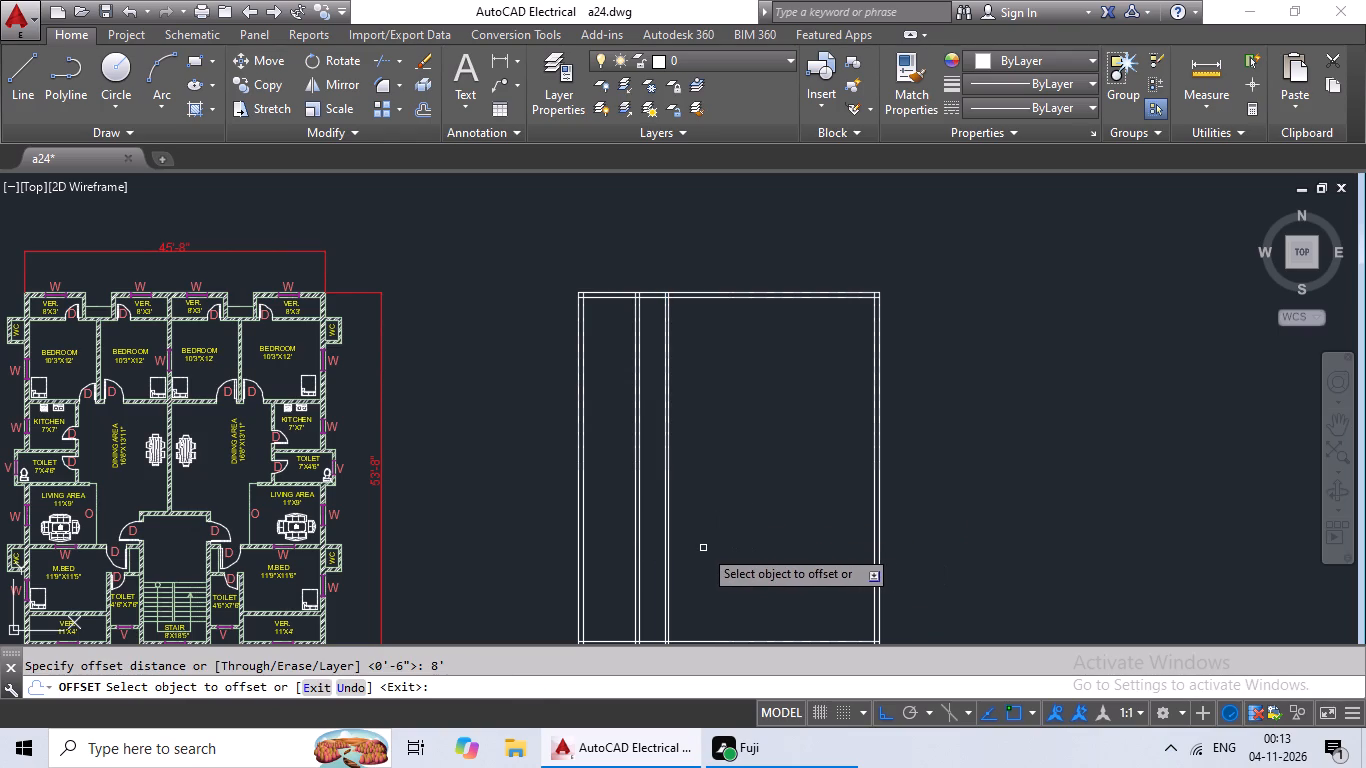
pyautogui.moveTo(670, 558); pyautogui.dragTo(698, 557)
pyautogui.click(756, 553)
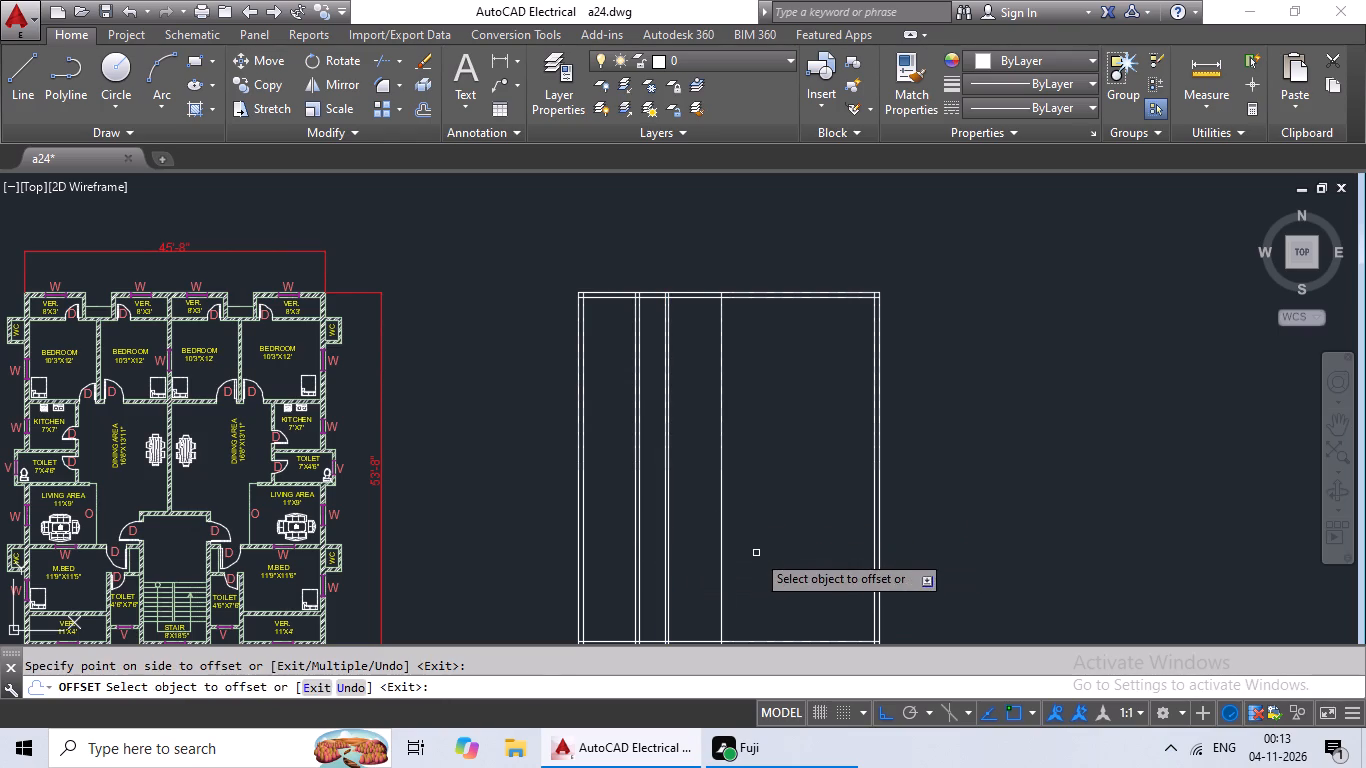
# Offset the newest vertical line 6" to the right to form a third full-height partition wall.
pyautogui.press('Escape')
pyautogui.press('Escape')
pyautogui.press('o')
pyautogui.press('Return')
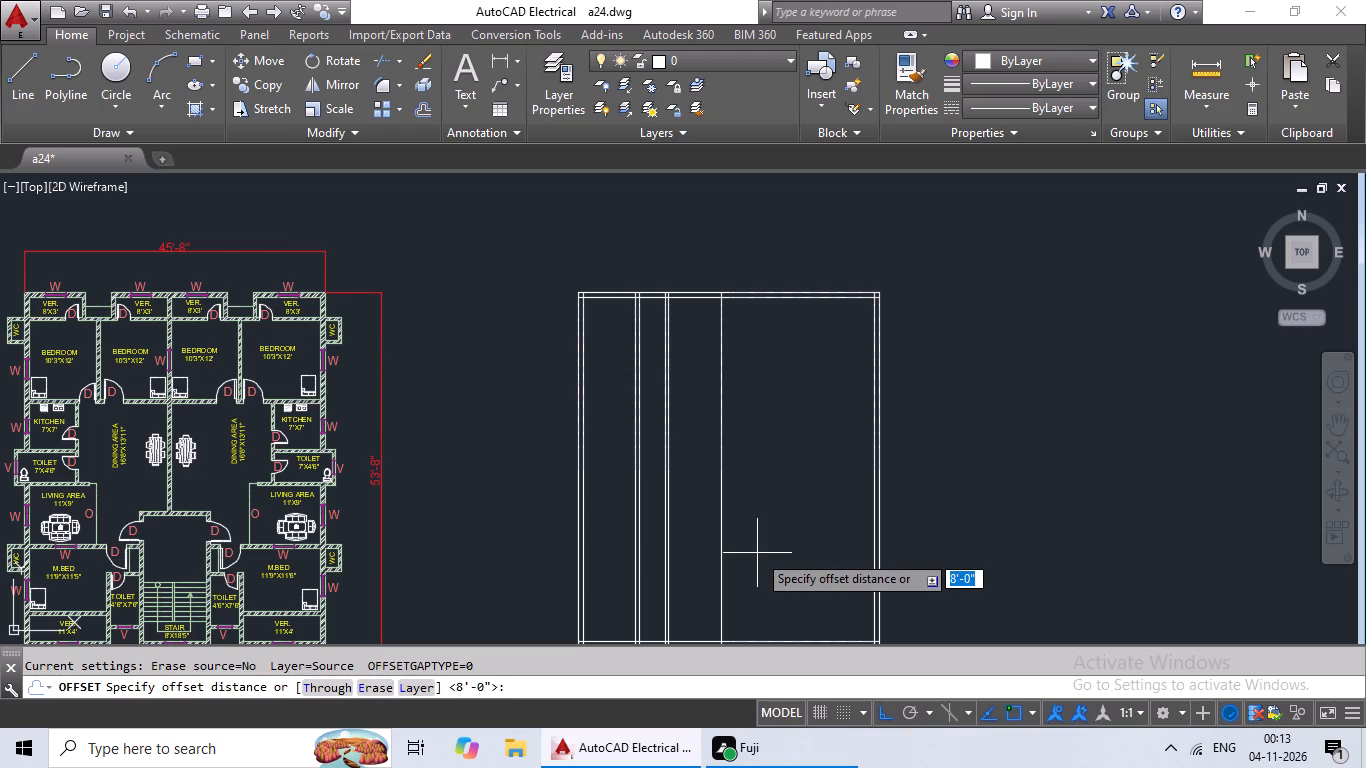
pyautogui.write('6"')
pyautogui.press('Return')
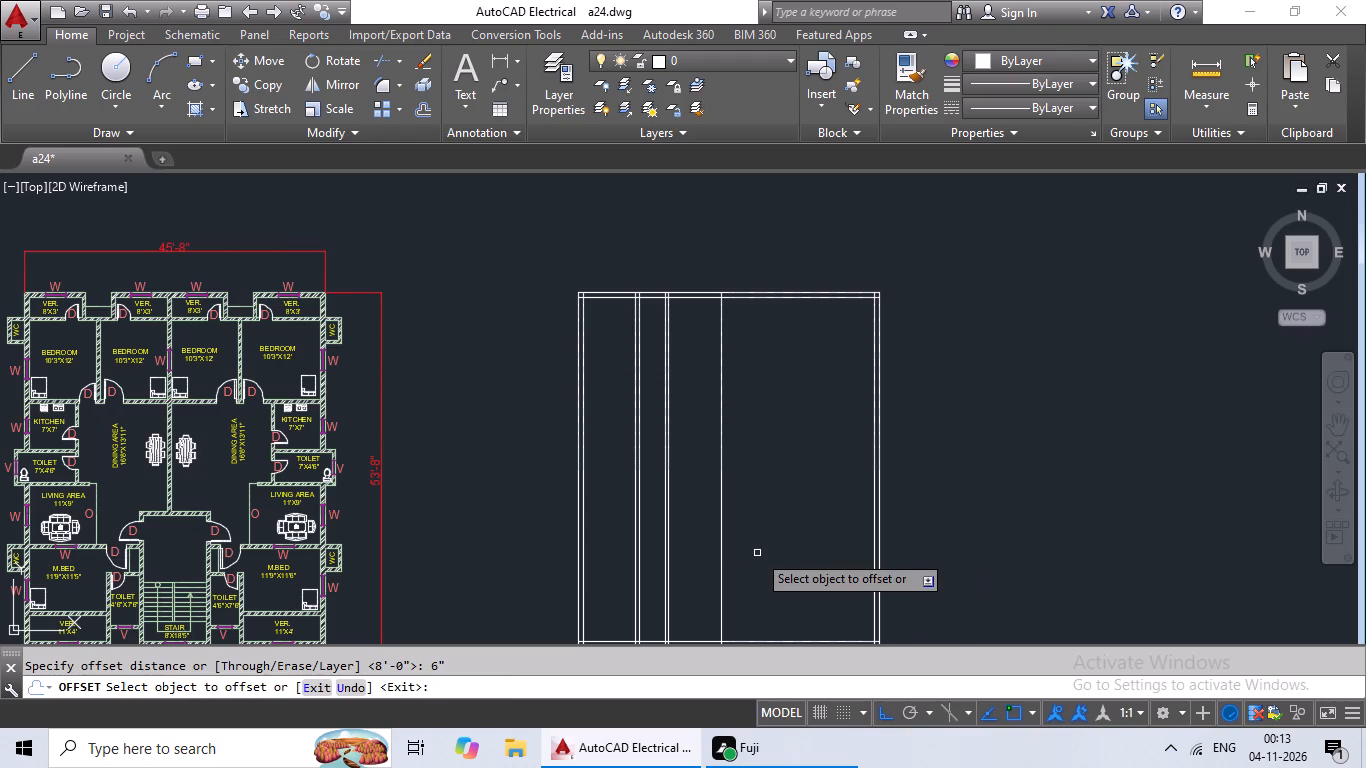
pyautogui.moveTo(721, 509); pyautogui.dragTo(766, 509)
pyautogui.click(854, 505)
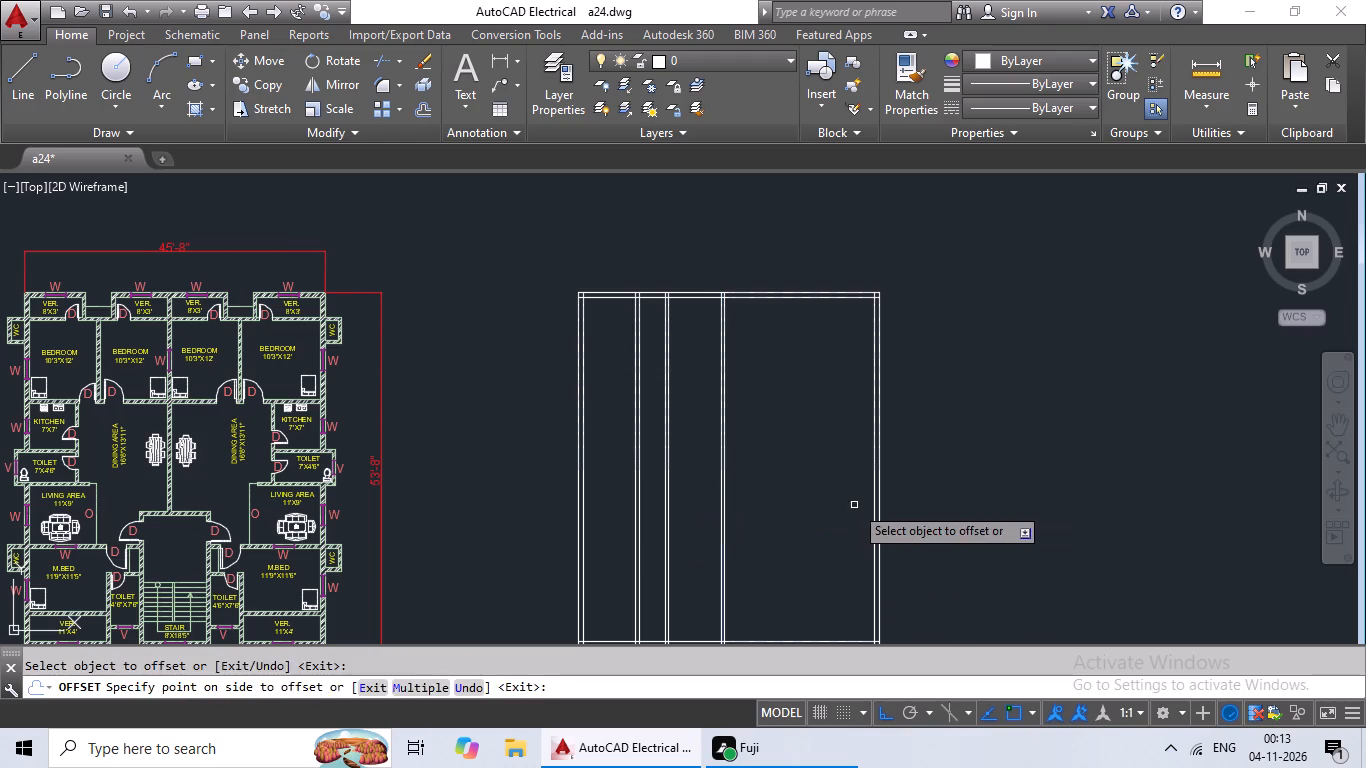
pyautogui.click(783, 501)
pyautogui.press('Escape')
pyautogui.press('Escape')
# Offset the right face of the third partition wall 8' to the right.
pyautogui.press('o')
pyautogui.press('Return')
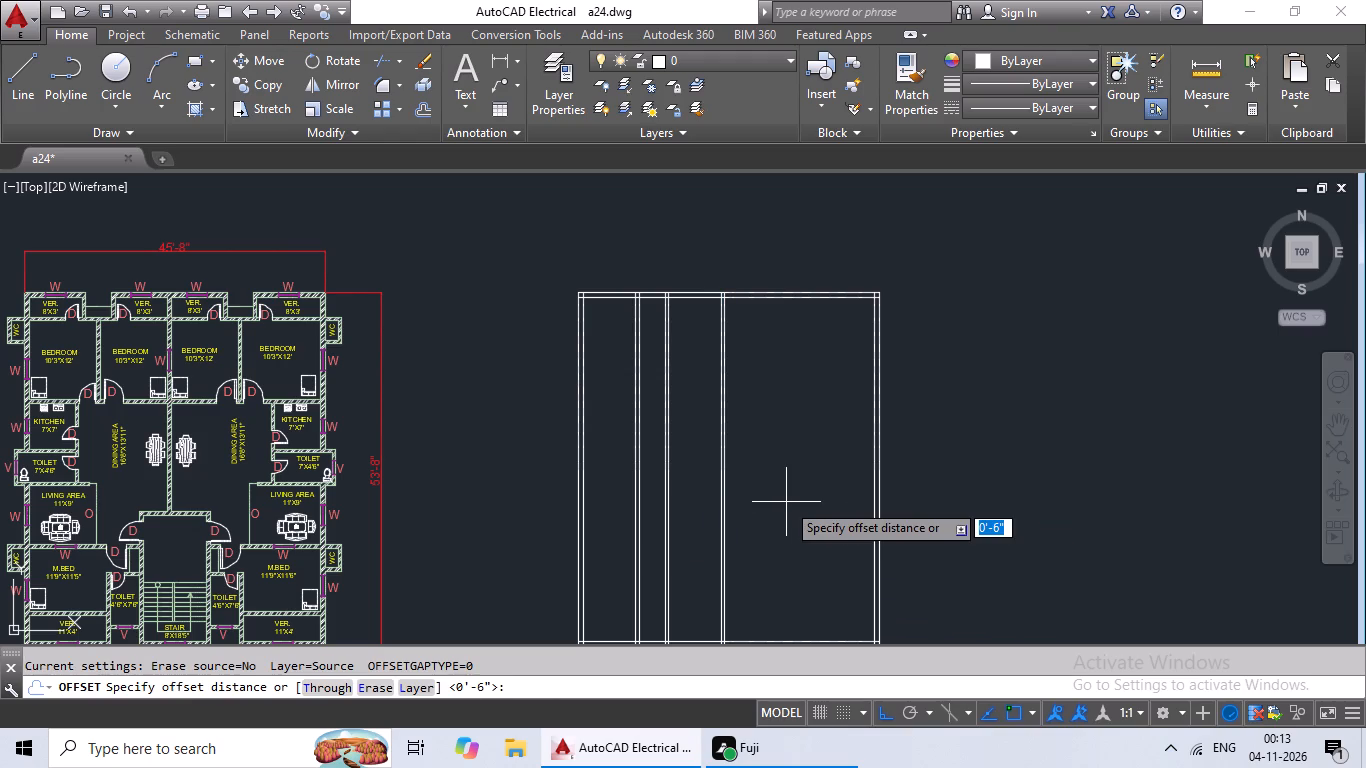
pyautogui.write("8'")
pyautogui.press('Return')
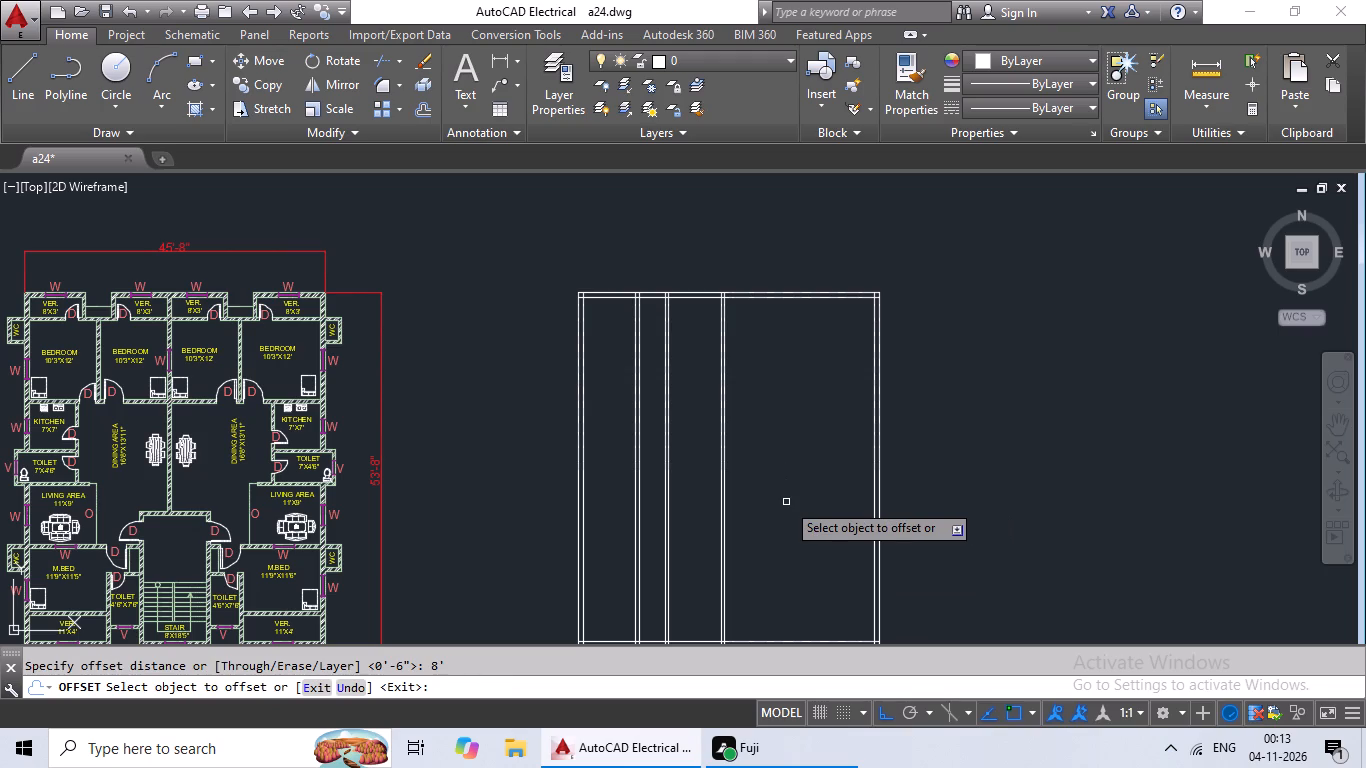
pyautogui.click(724, 532)
pyautogui.click(784, 523)
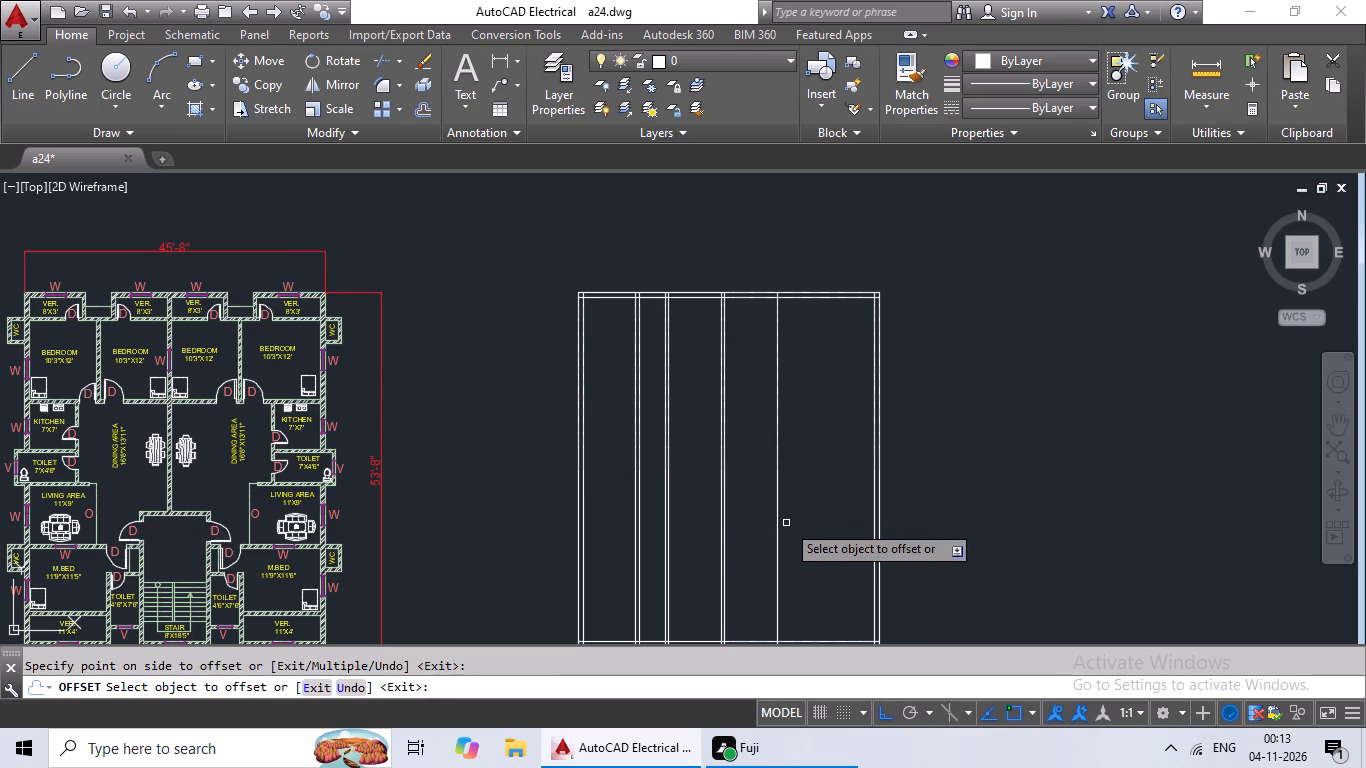
pyautogui.press('Escape')
# Offset the newest vertical line 6" to the right to form a fourth partition wall.
pyautogui.press('o')
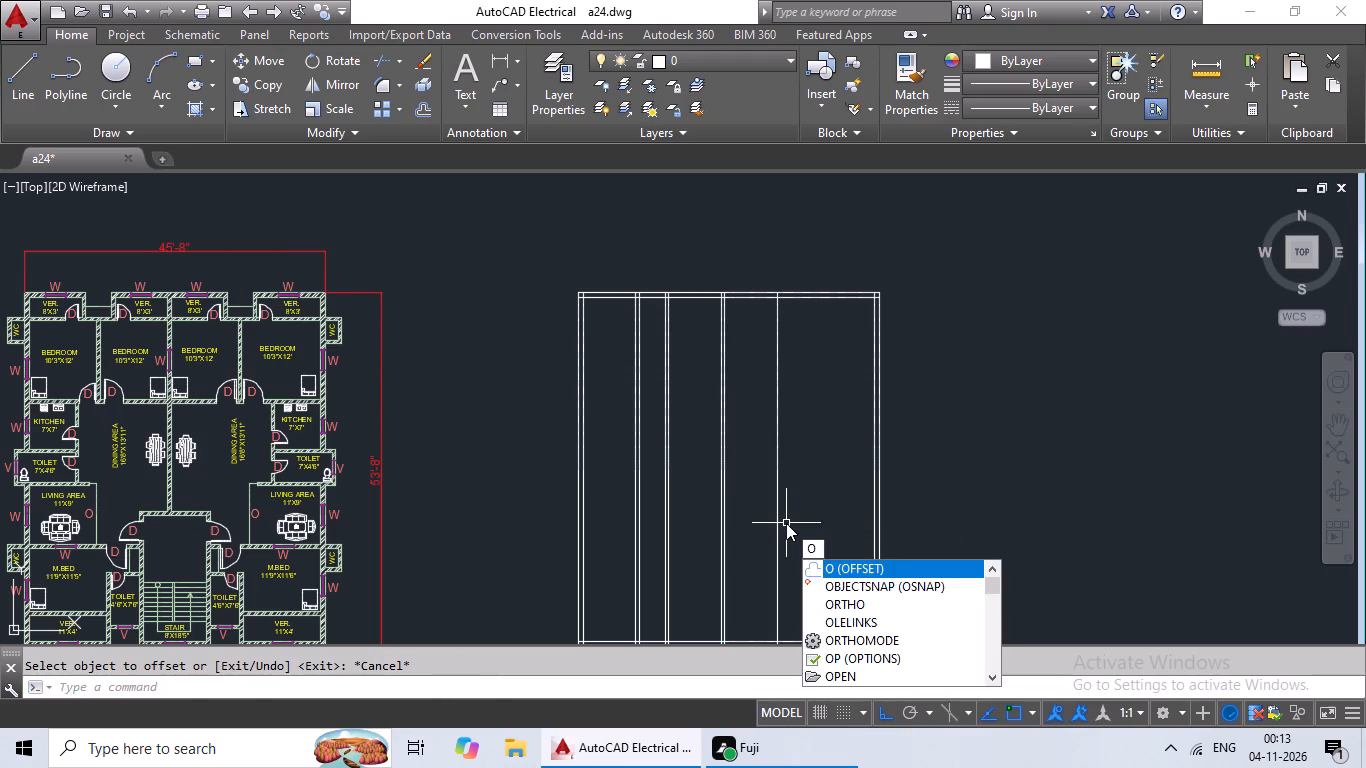
pyautogui.press('Return')
pyautogui.press('6')
pyautogui.hotkey('shift', '"')
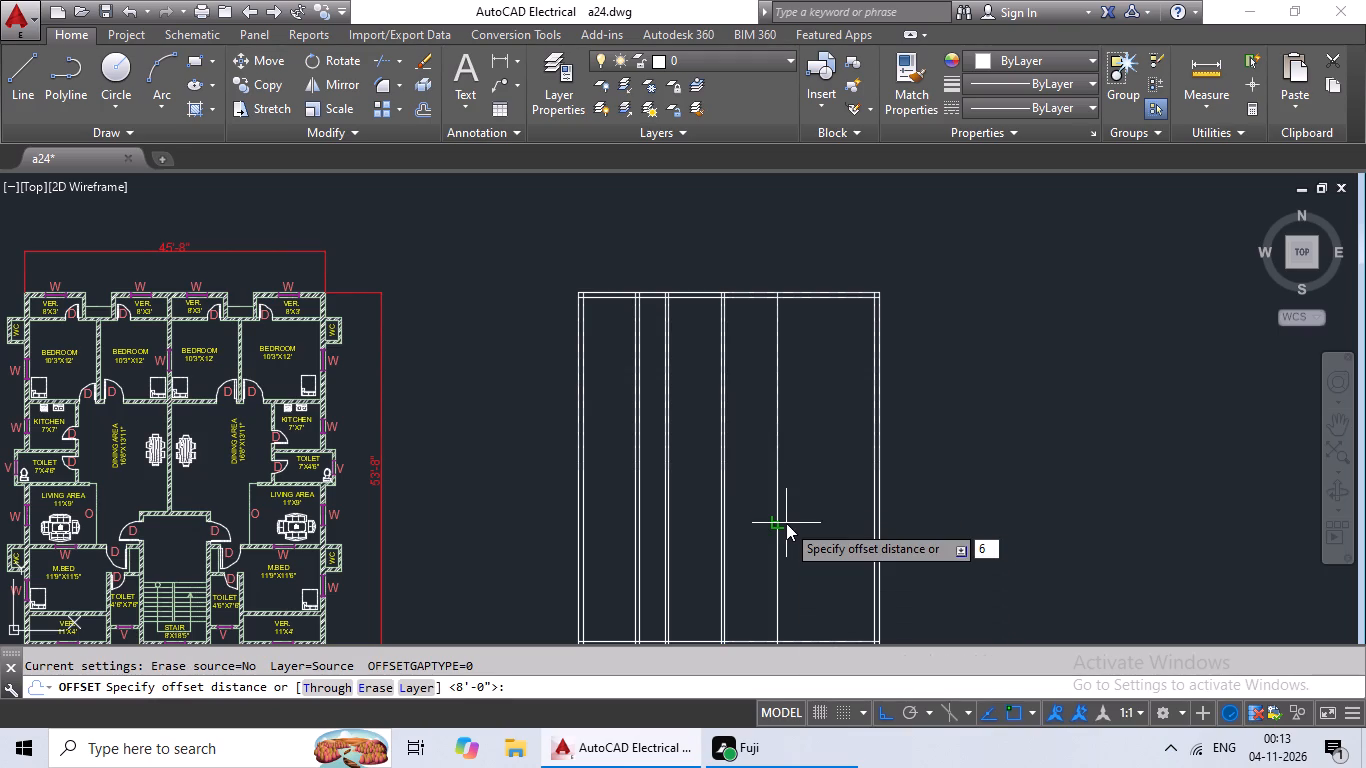
pyautogui.press('Return')
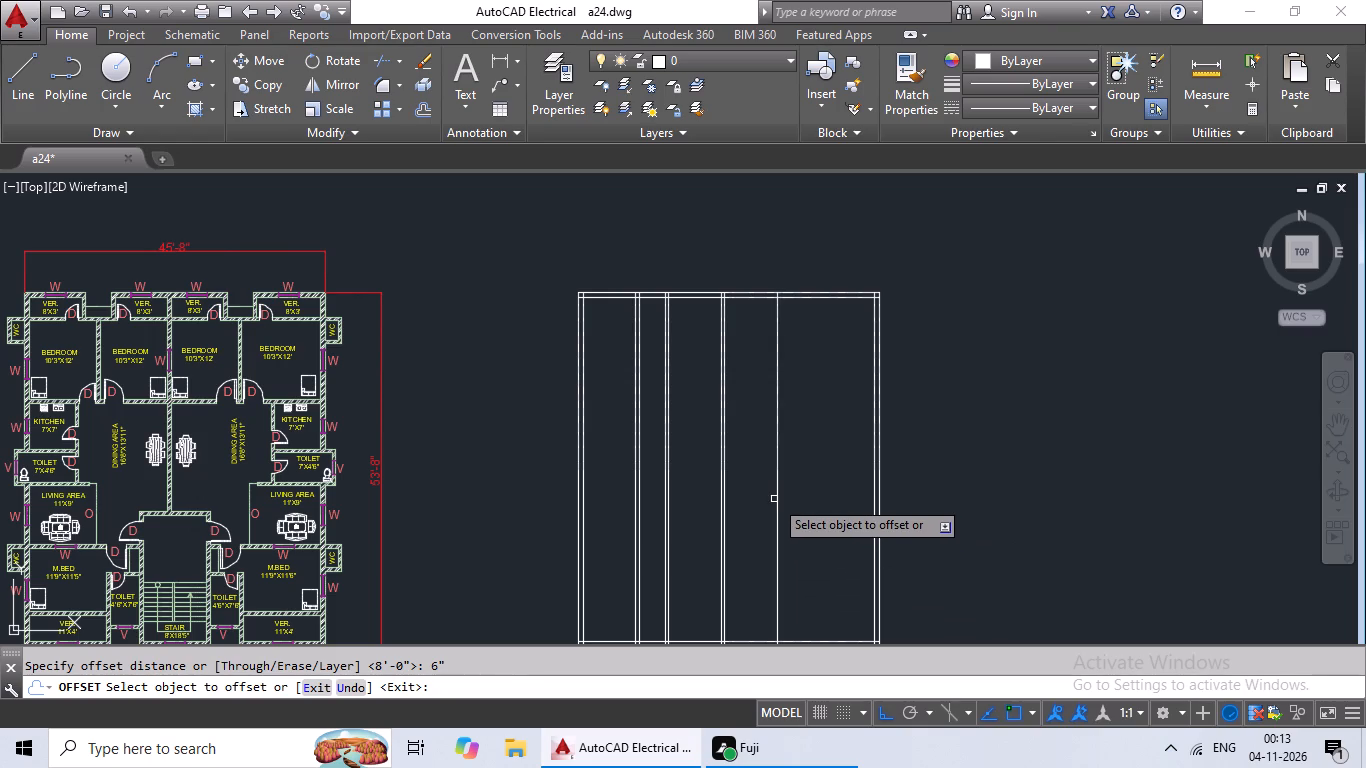
pyautogui.click(774, 499)
pyautogui.click(778, 507)
pyautogui.click(798, 496)
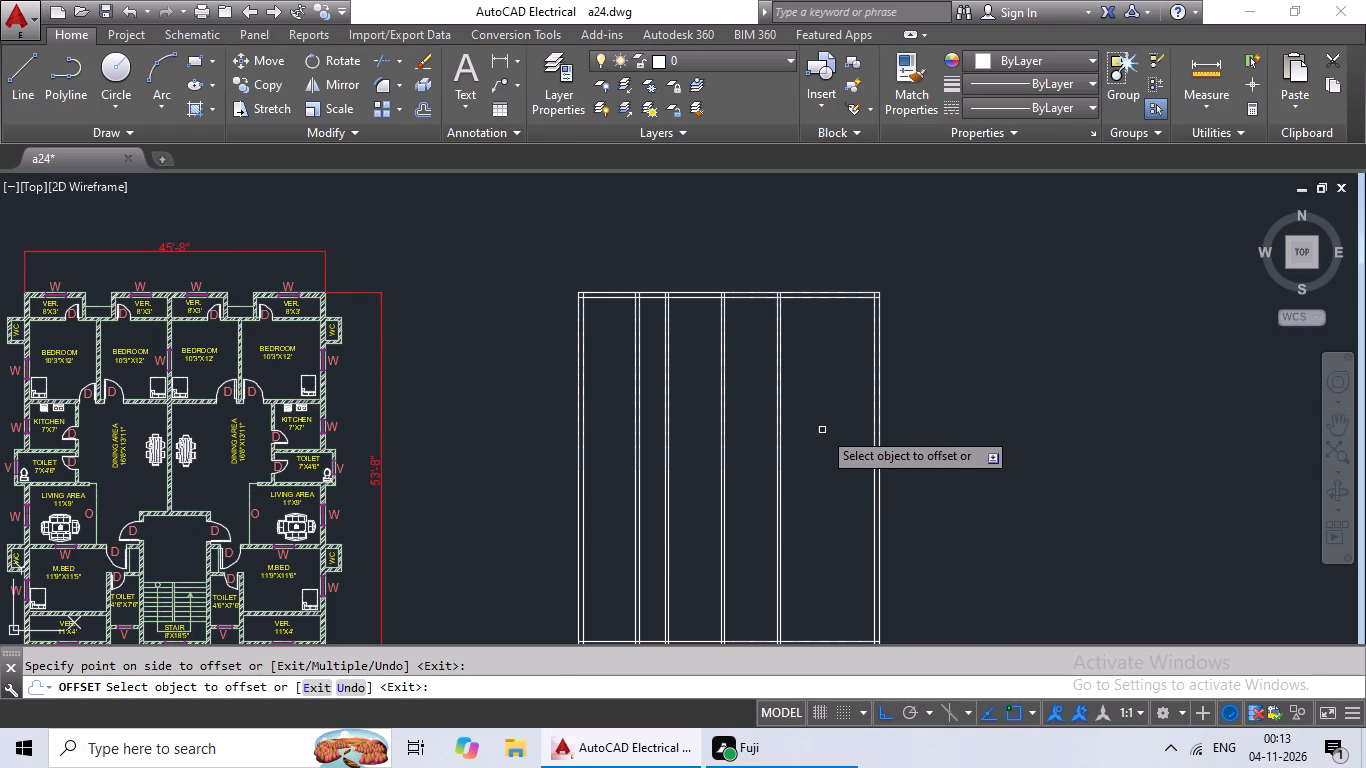
pyautogui.scroll(1, 832, 403)
pyautogui.moveTo(832, 403); pyautogui.dragTo(833, 448, button='middle')
pyautogui.scroll(-1, 833, 448)
pyautogui.moveTo(836, 446); pyautogui.dragTo(864, 447, button='middle')
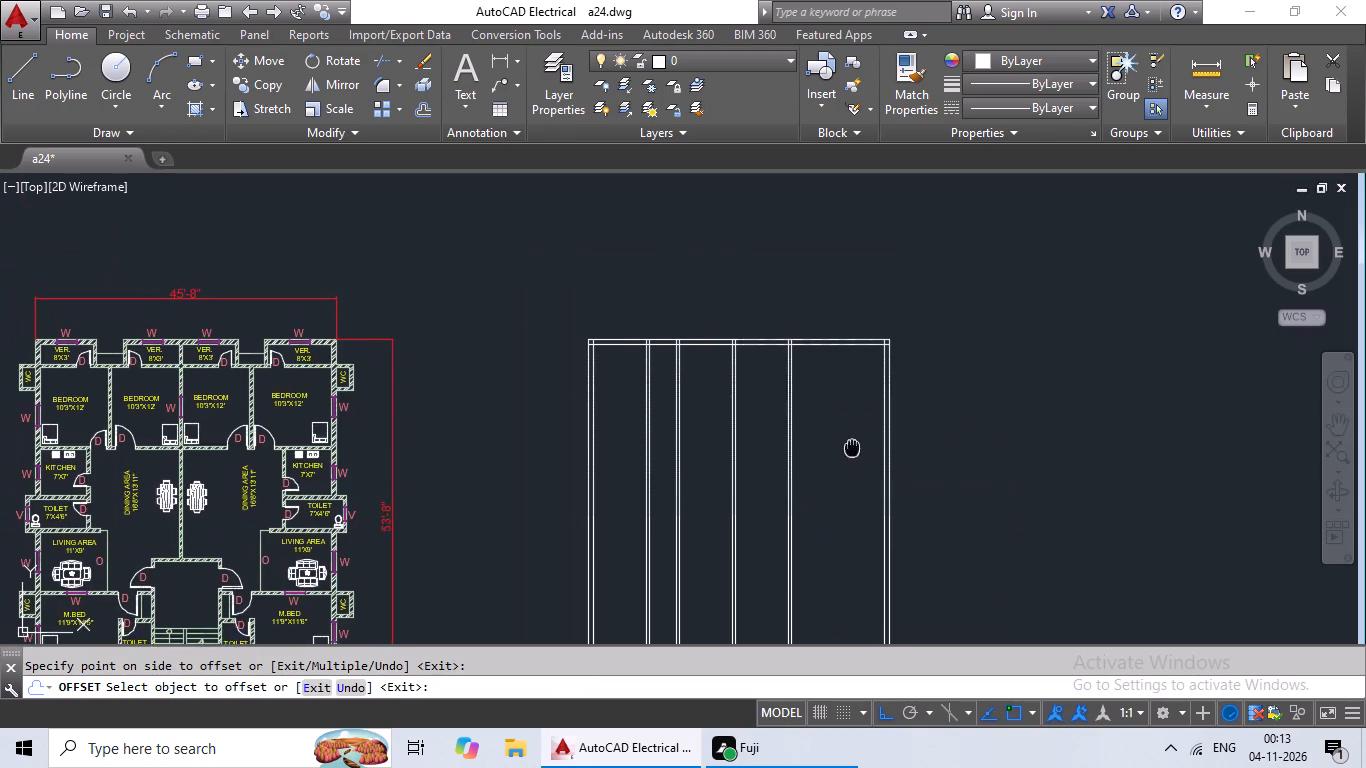
pyautogui.moveTo(864, 447); pyautogui.dragTo(909, 439, button='middle')
pyautogui.moveTo(889, 436); pyautogui.dragTo(833, 446, button='middle')
pyautogui.scroll(1, 842, 406)
pyautogui.press('Escape')
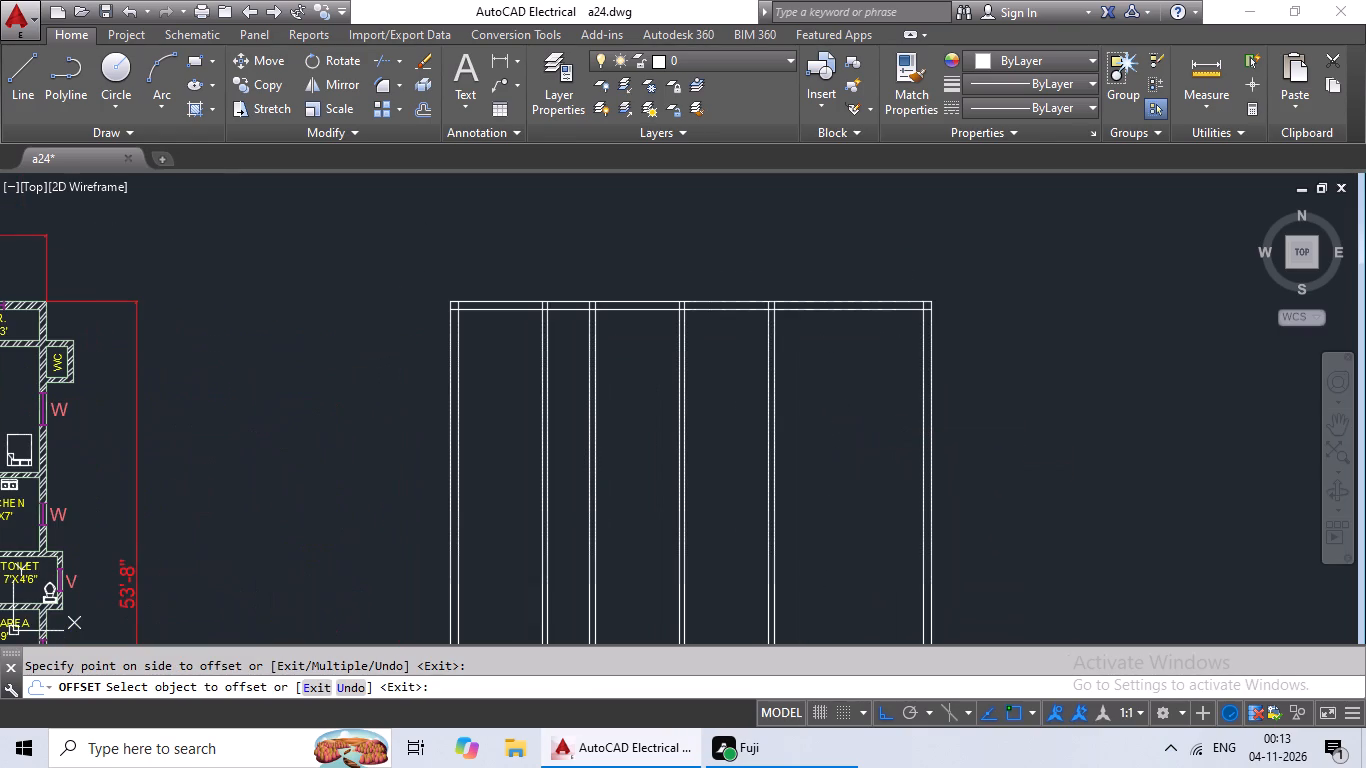
pyautogui.press('Escape')
# Offset the right face of the fourth partition wall 4' to the right.
pyautogui.press('o')
pyautogui.press('Return')
pyautogui.write("4'")
pyautogui.press('Return')
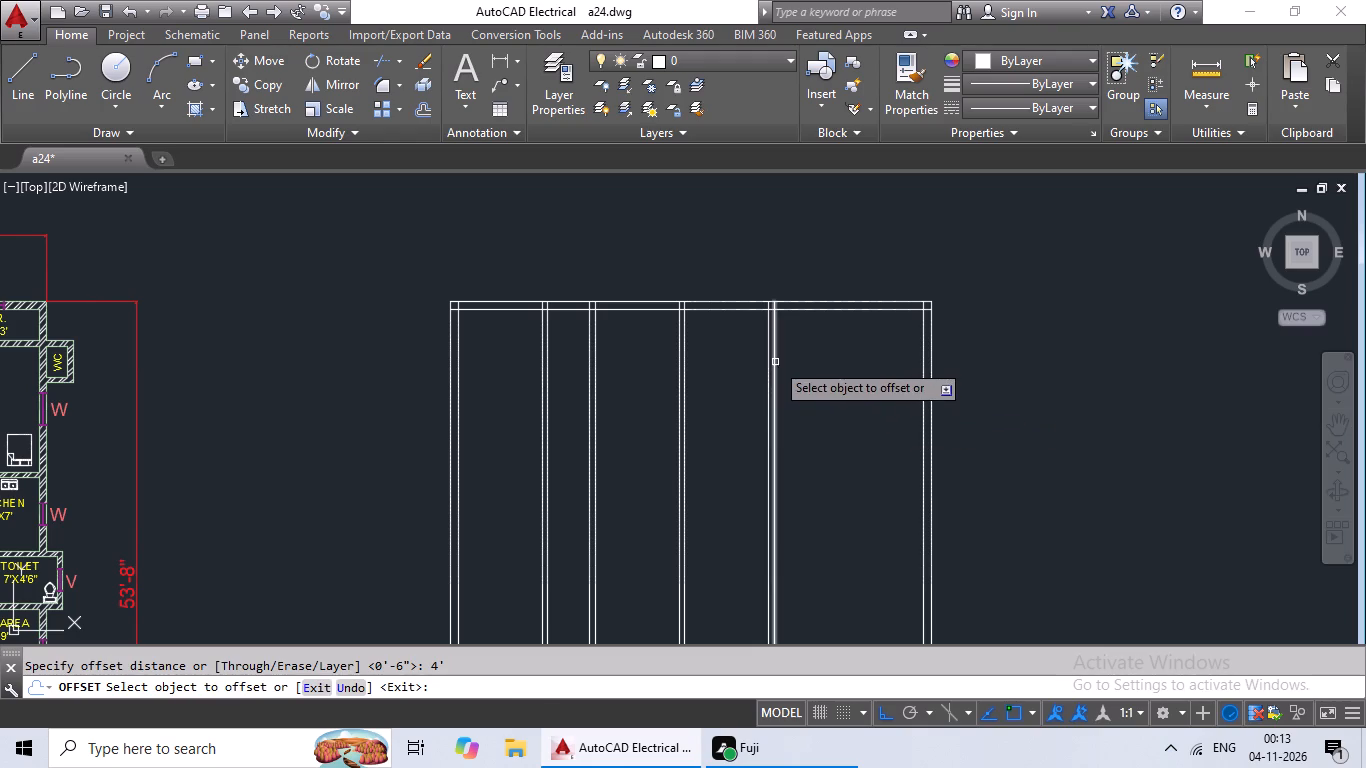
pyautogui.moveTo(775, 362); pyautogui.dragTo(798, 367)
pyautogui.click(798, 367)
pyautogui.scroll(2, 823, 352)
pyautogui.scroll(-3, 968, 275)
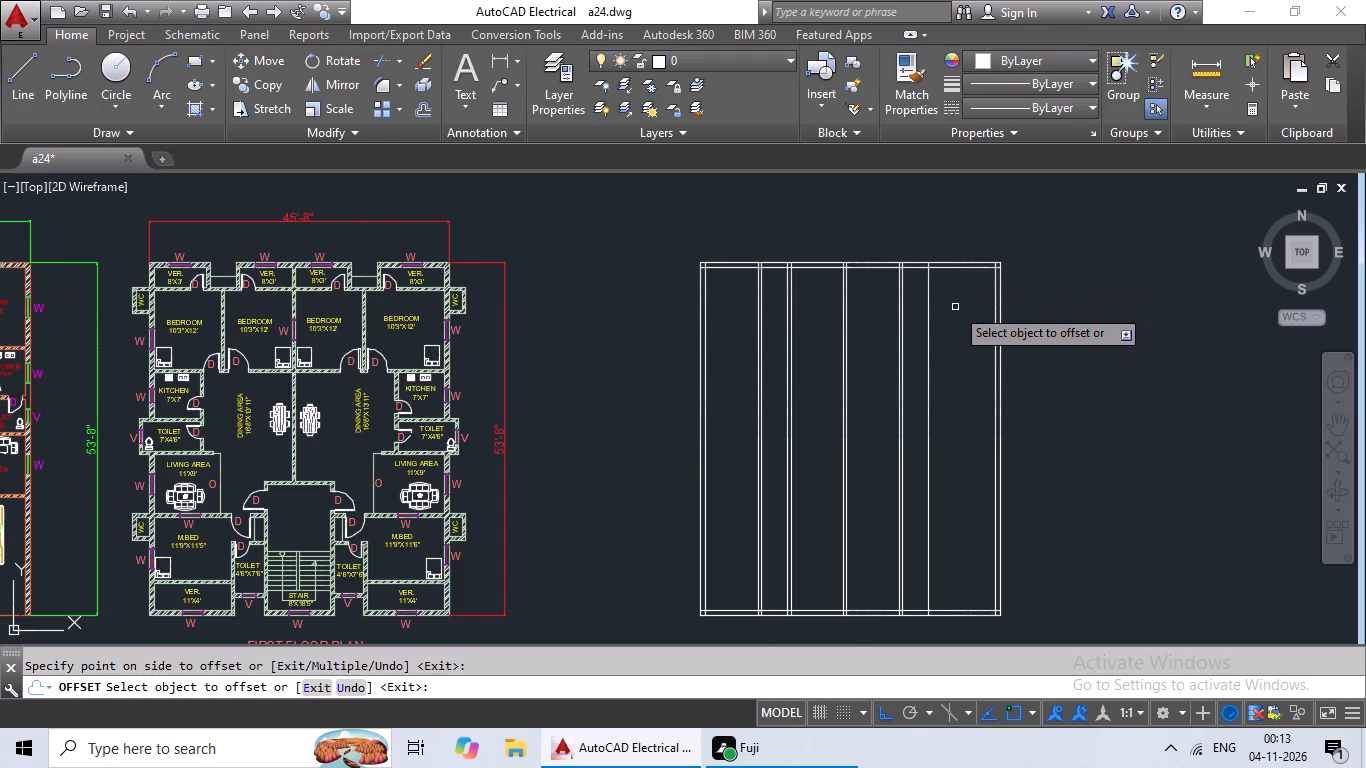
pyautogui.moveTo(914, 327); pyautogui.dragTo(836, 361, button='middle')
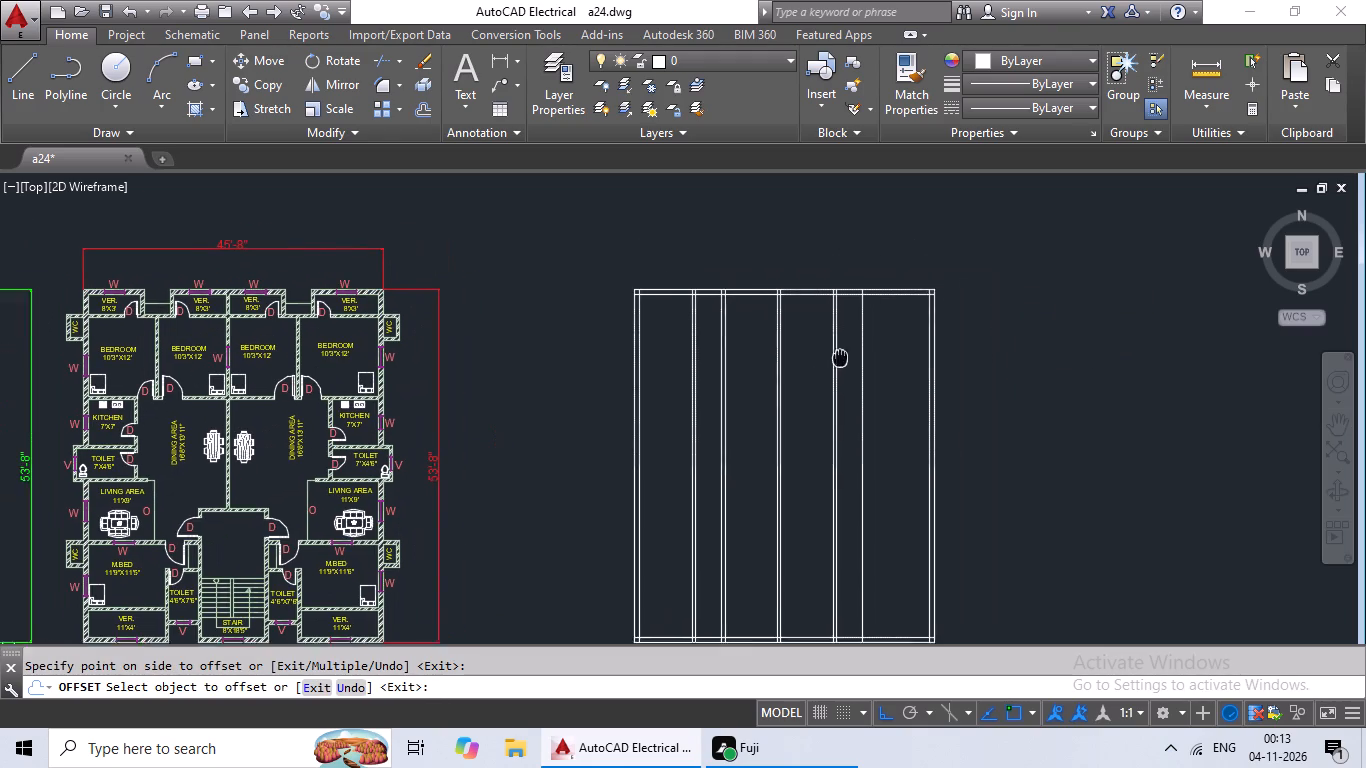
pyautogui.moveTo(836, 361); pyautogui.dragTo(834, 362, button='middle')
pyautogui.press('Escape')
pyautogui.press('Escape')
# Offset the newest vertical line 6" to the right to form a fifth partition wall.
pyautogui.press('o')
pyautogui.press('Return')
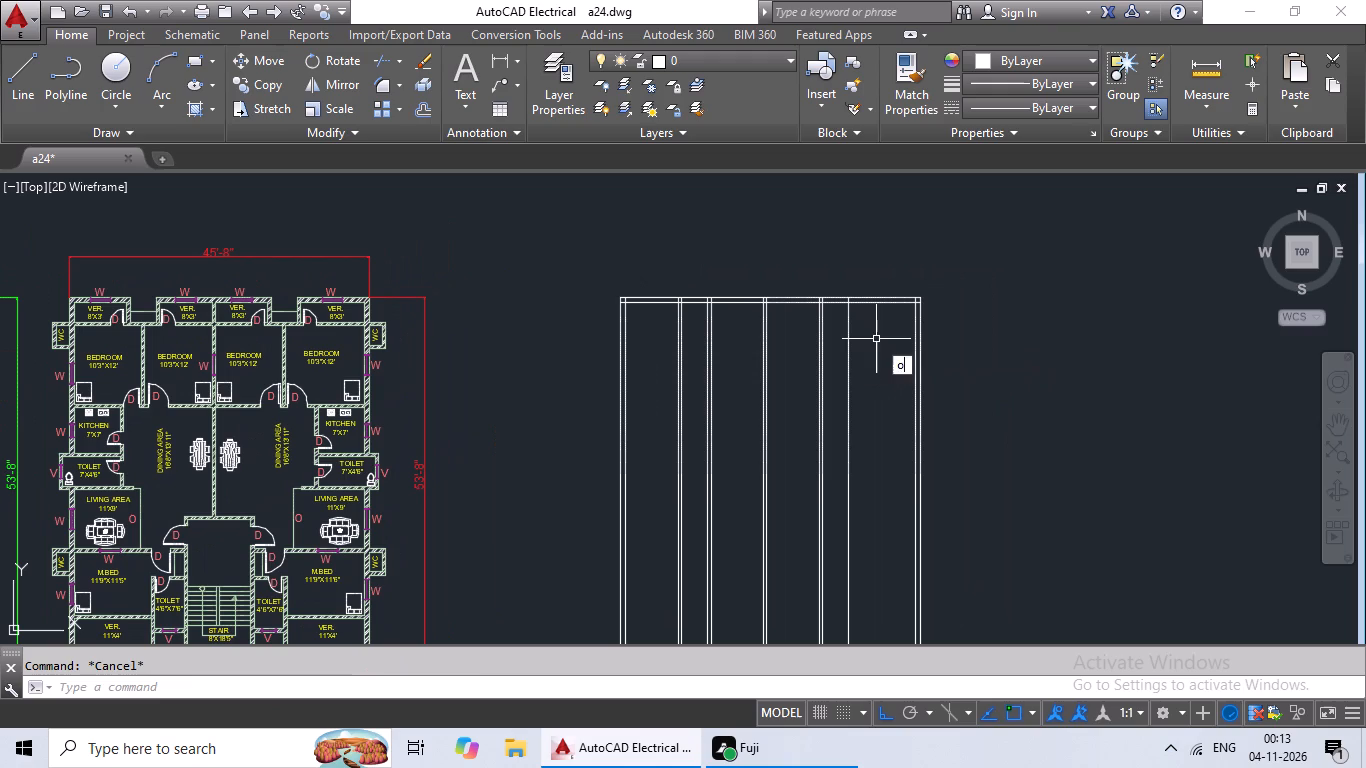
pyautogui.write('6"')
pyautogui.press('Return')
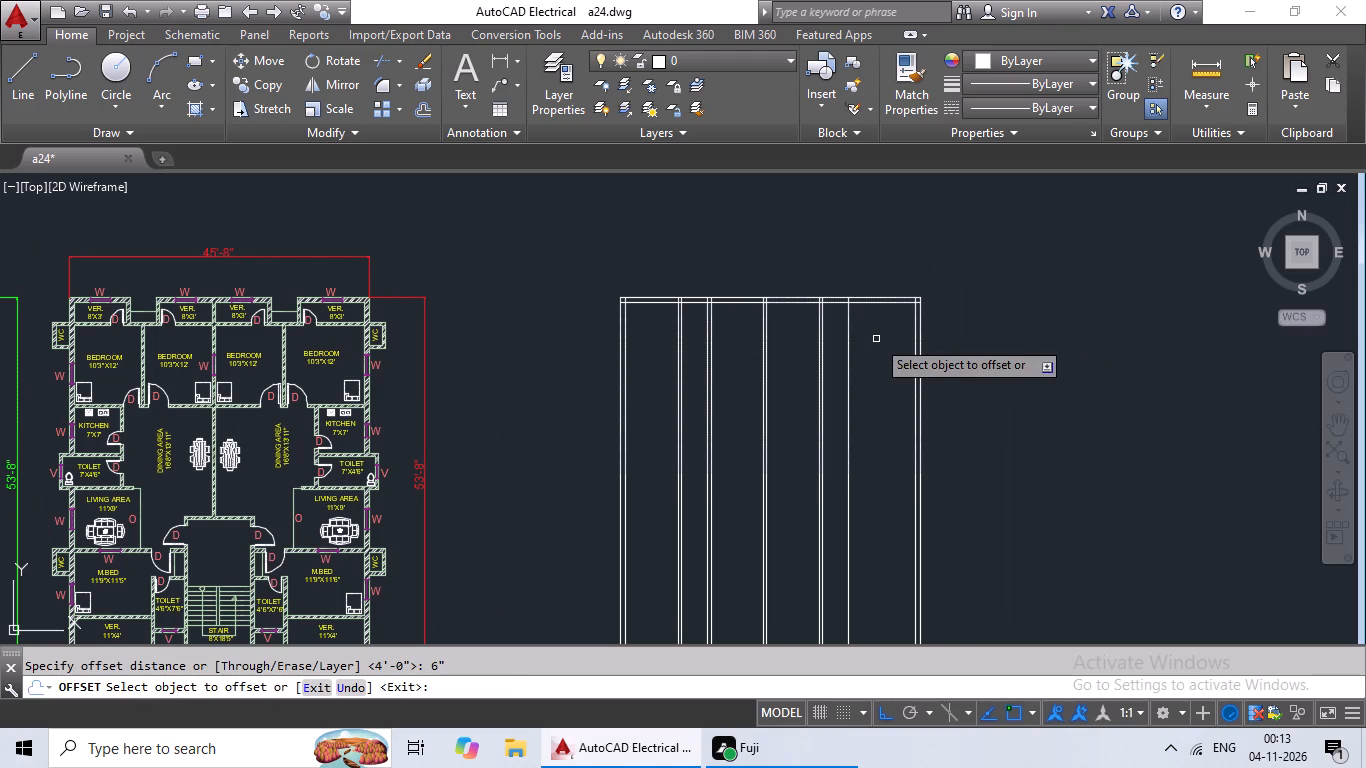
pyautogui.click(848, 363)
pyautogui.click(869, 355)
pyautogui.press('Escape')
pyautogui.press('Escape')
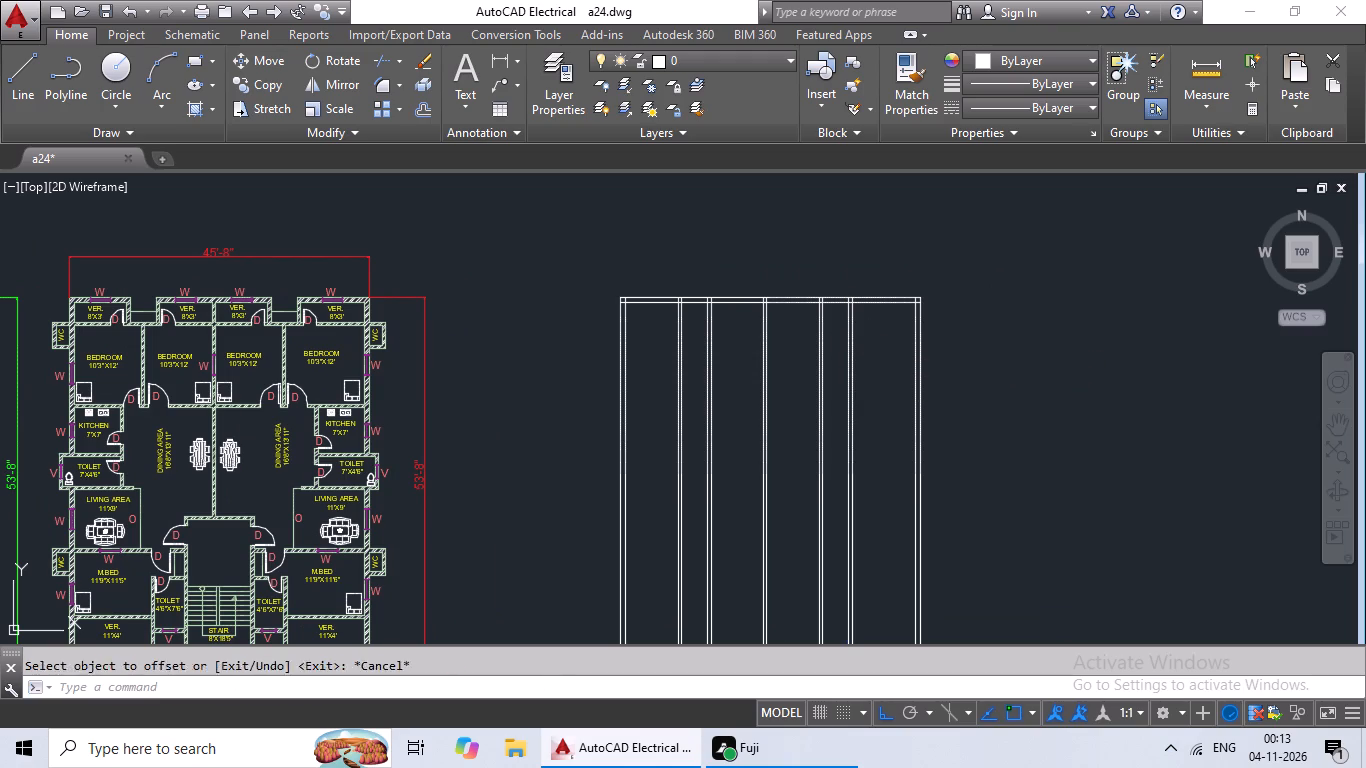
pyautogui.press('Escape')
# Offset the inner face of the plan's top outer wall 3' downward.
pyautogui.press('o')
pyautogui.press('Return')
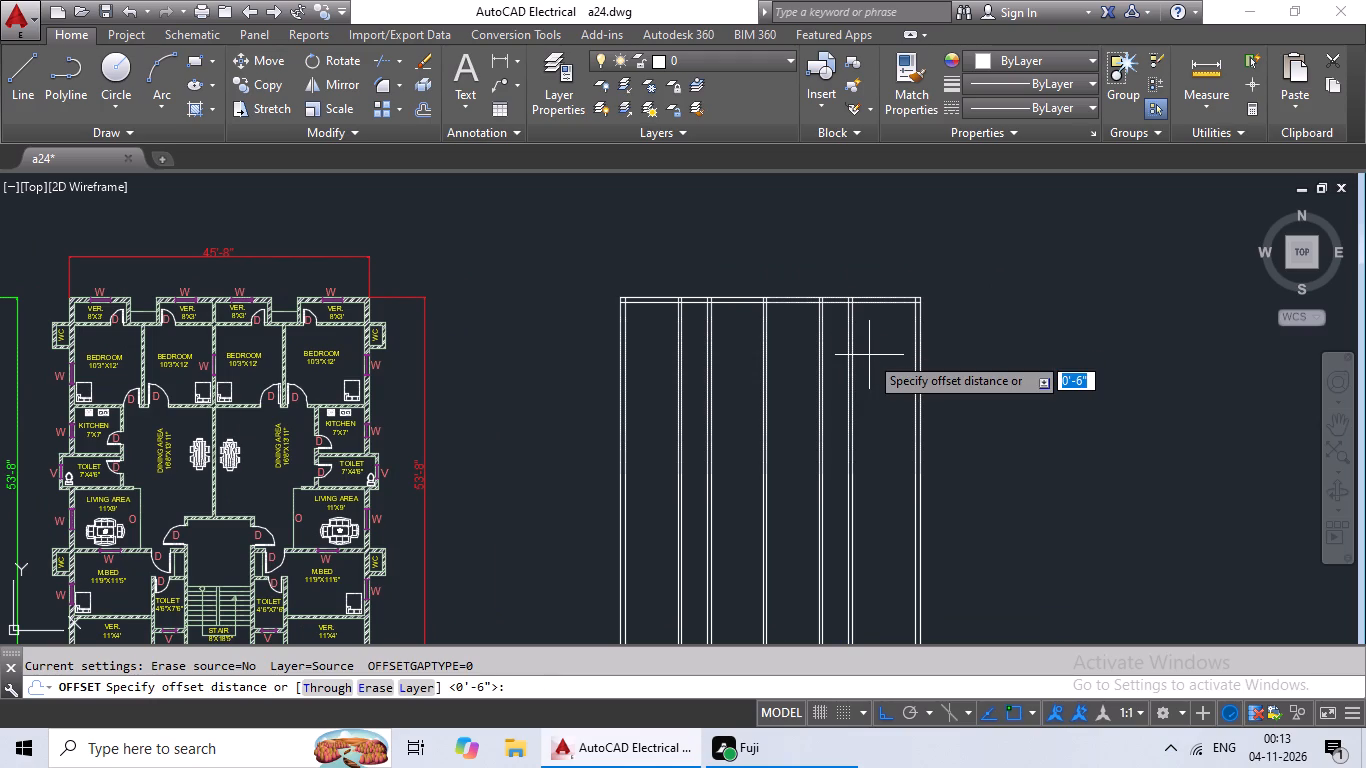
pyautogui.write("3'")
pyautogui.press('Return')
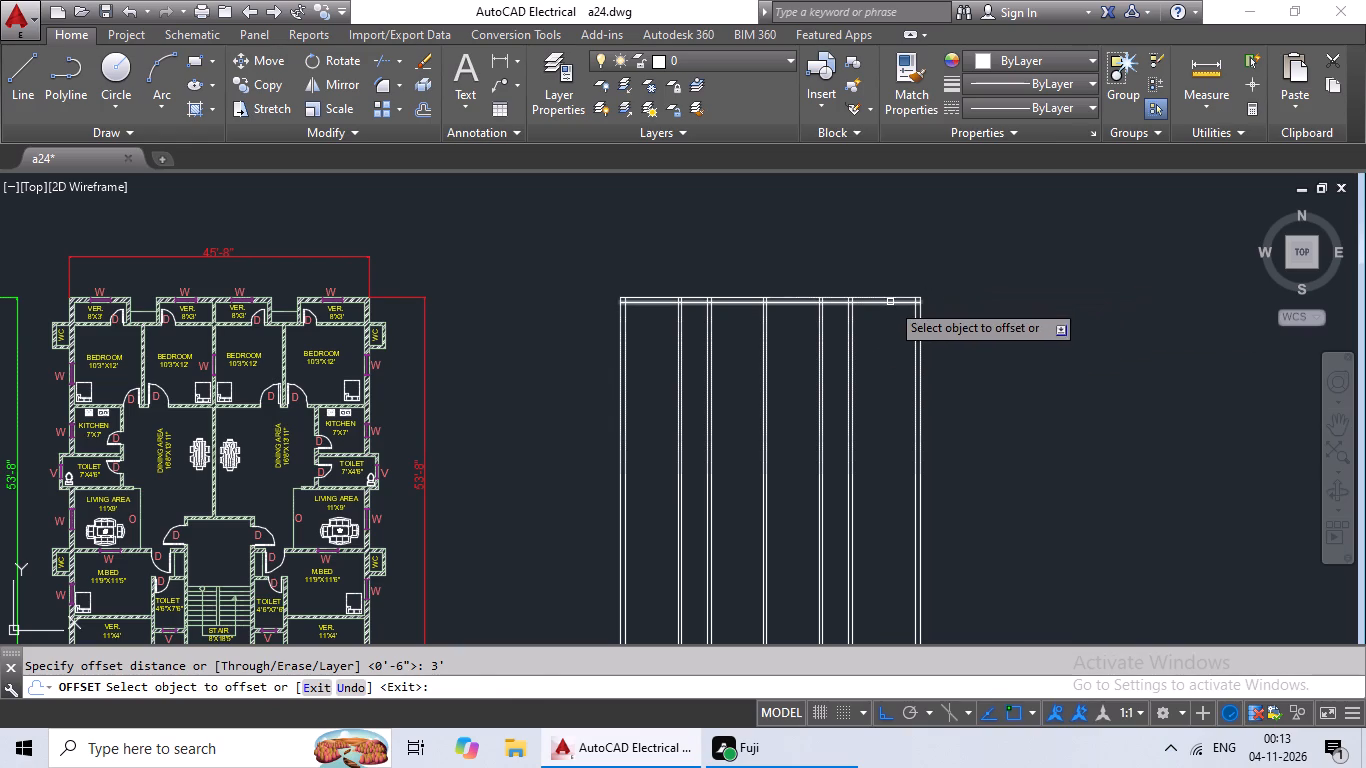
pyautogui.moveTo(890, 302); pyautogui.dragTo(885, 330)
pyautogui.click(882, 357)
pyautogui.press('Escape')
pyautogui.press('Escape')
pyautogui.press('Escape')
# Offset the new horizontal line 6" downward to form a full-width wall below the top strip.
pyautogui.press('o')
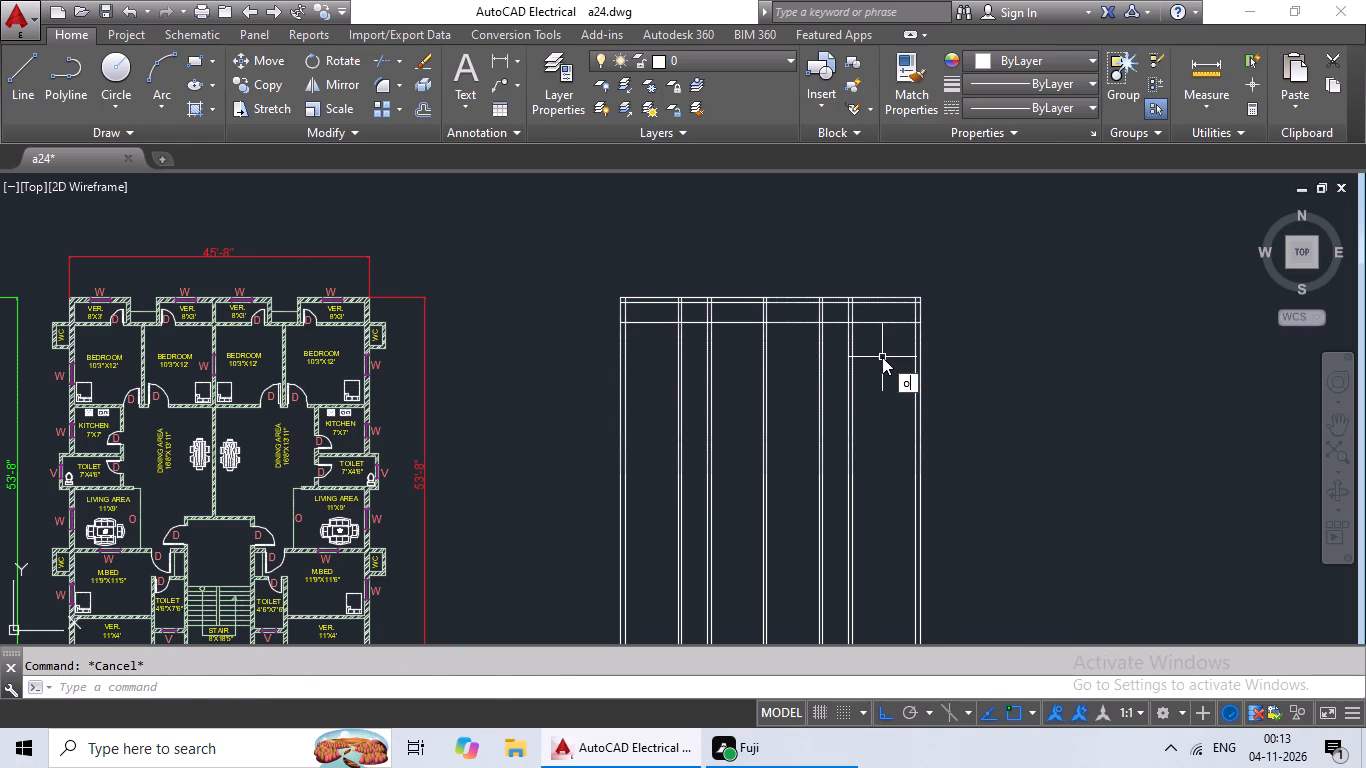
pyautogui.press('Return')
pyautogui.write('6"')
pyautogui.press('Return')
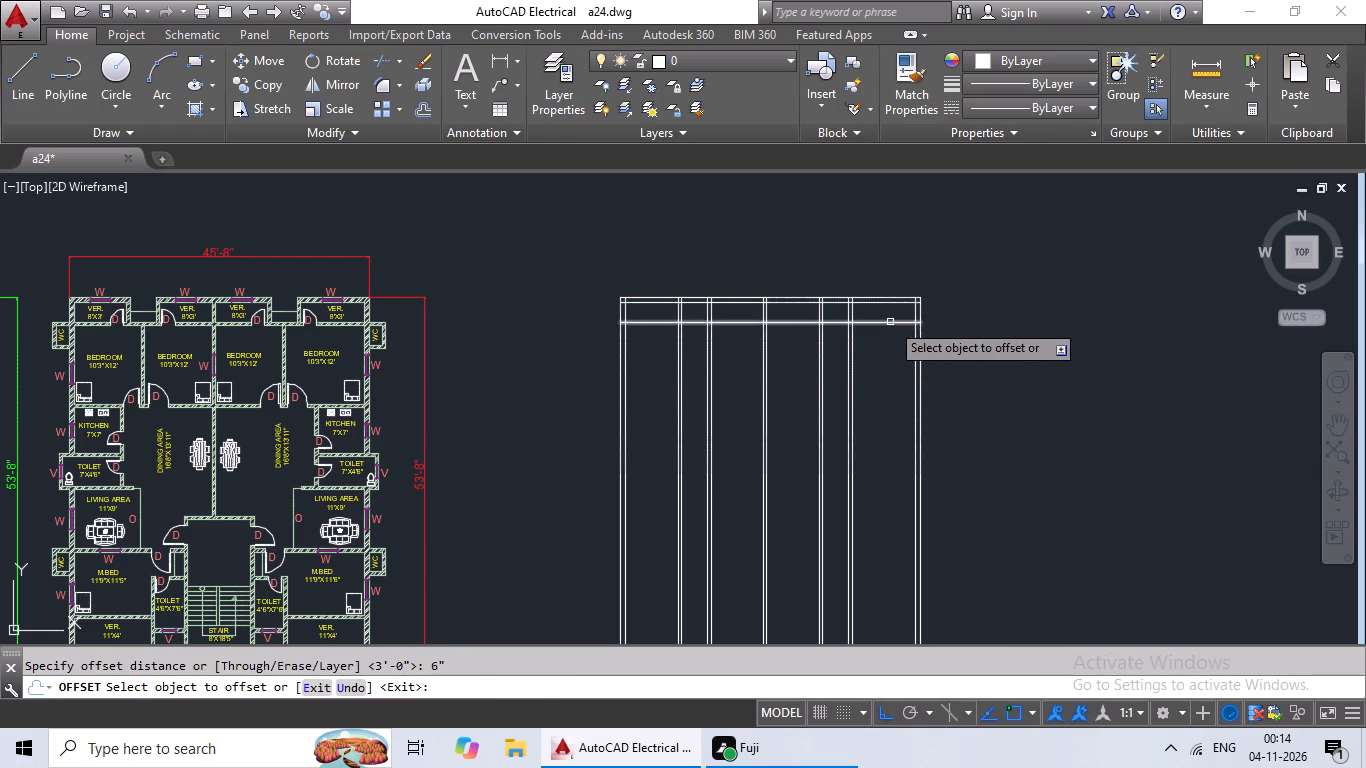
pyautogui.moveTo(890, 322); pyautogui.dragTo(865, 376)
pyautogui.click(864, 378)
pyautogui.press('Escape')
pyautogui.press('Escape')
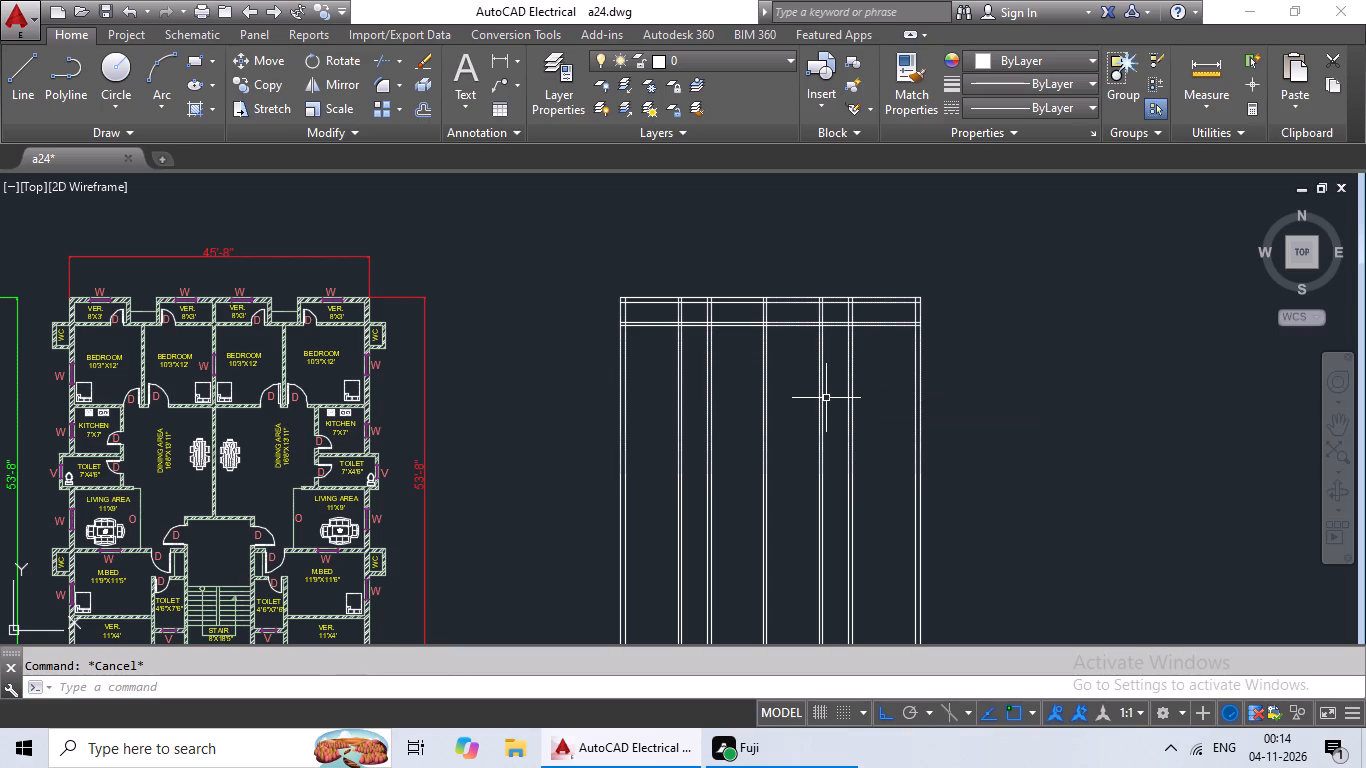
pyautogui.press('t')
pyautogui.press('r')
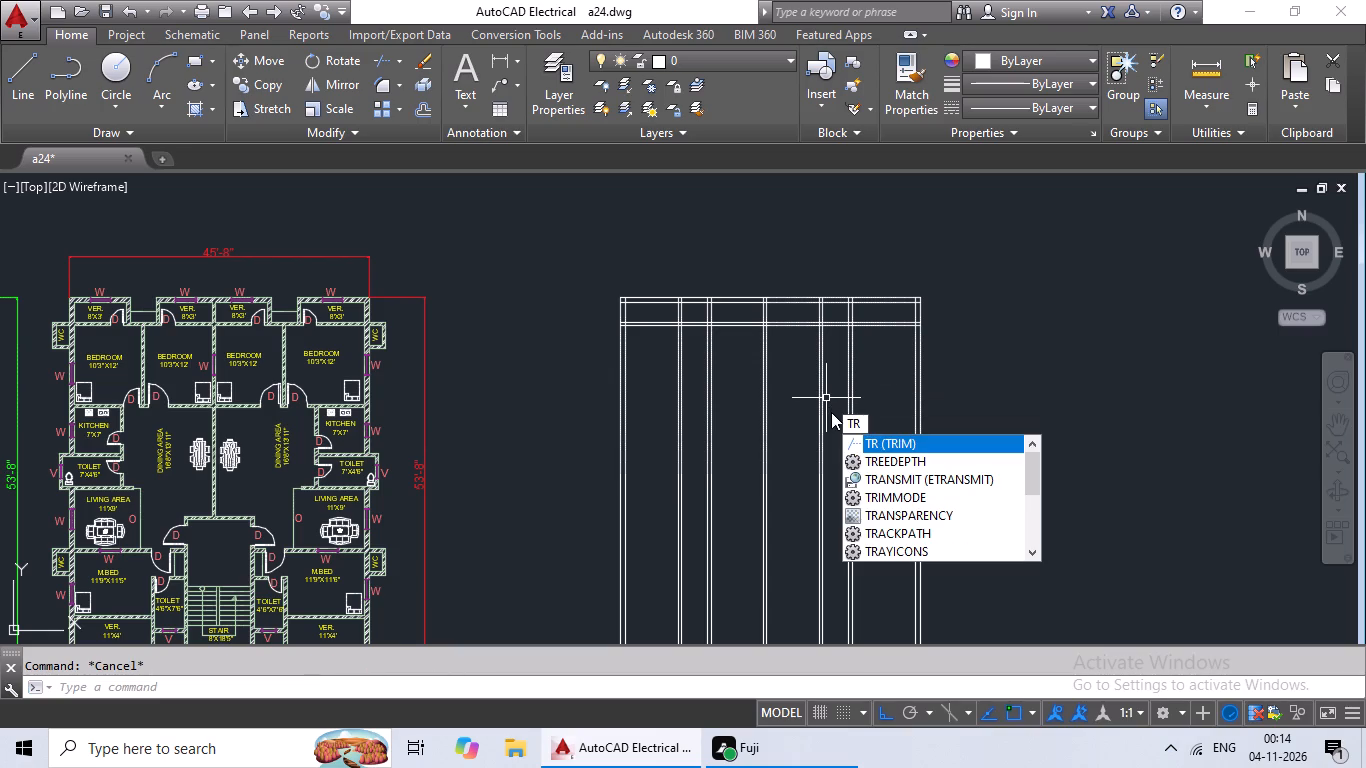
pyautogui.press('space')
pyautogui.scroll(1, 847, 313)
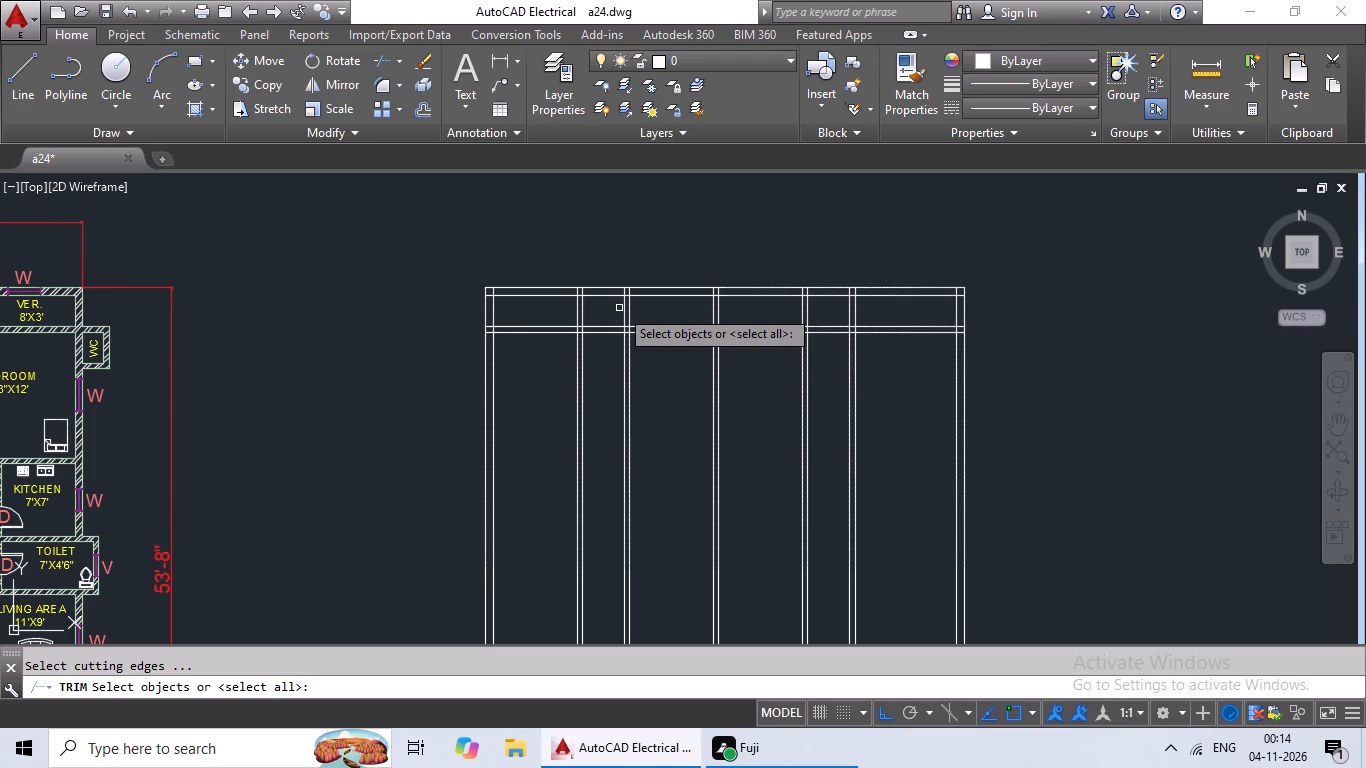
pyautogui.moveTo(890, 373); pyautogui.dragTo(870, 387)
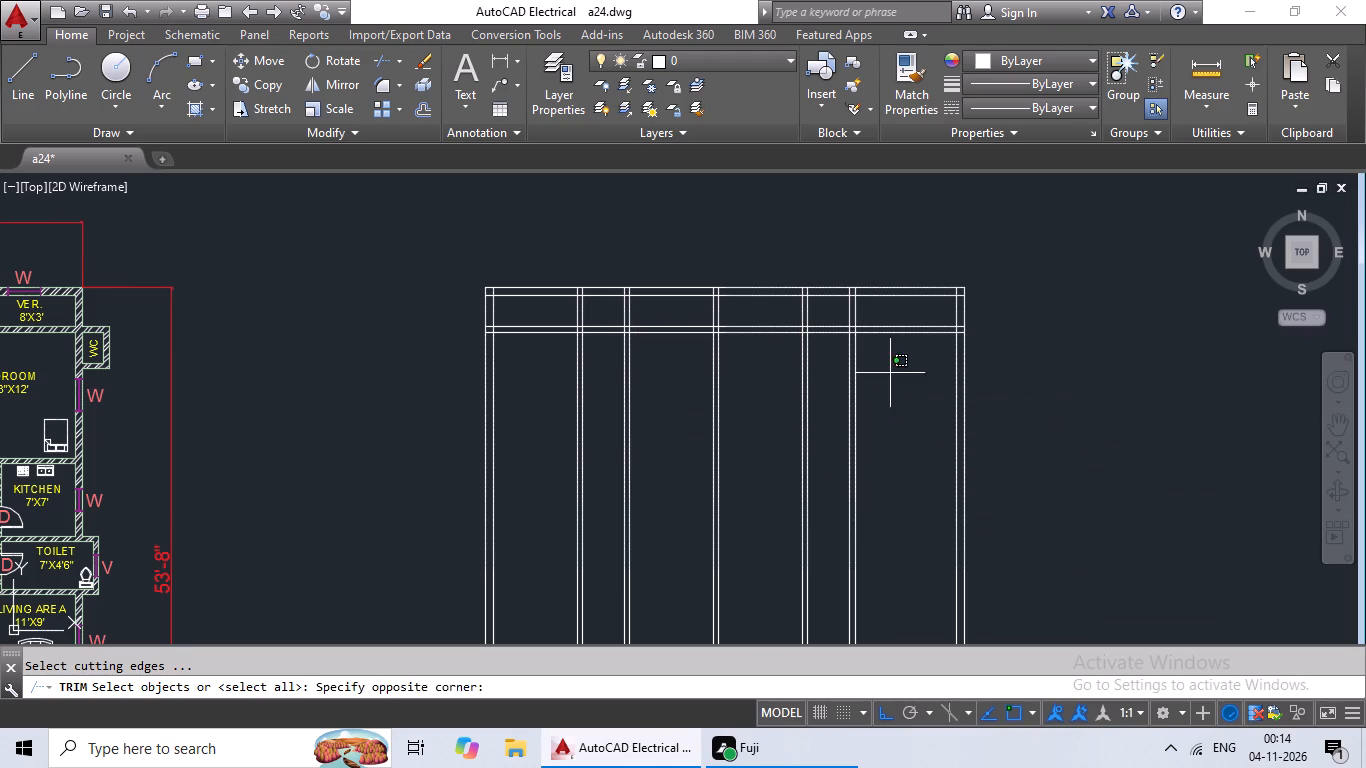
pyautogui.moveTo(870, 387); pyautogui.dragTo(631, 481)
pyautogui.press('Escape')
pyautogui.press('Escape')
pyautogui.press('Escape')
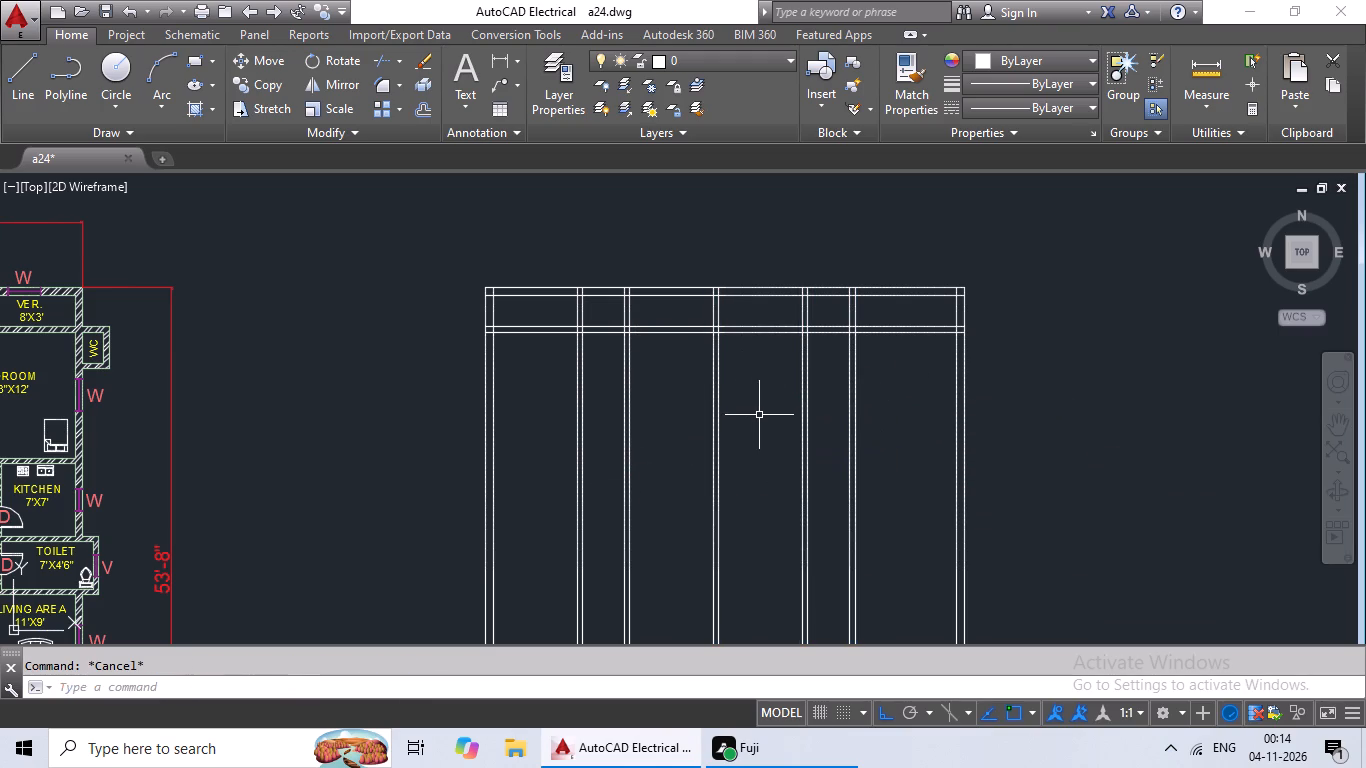
# Trim all five vertical partition walls below the new horizontal wall, keeping only their segments in the 3' top strip.
pyautogui.write('tr')
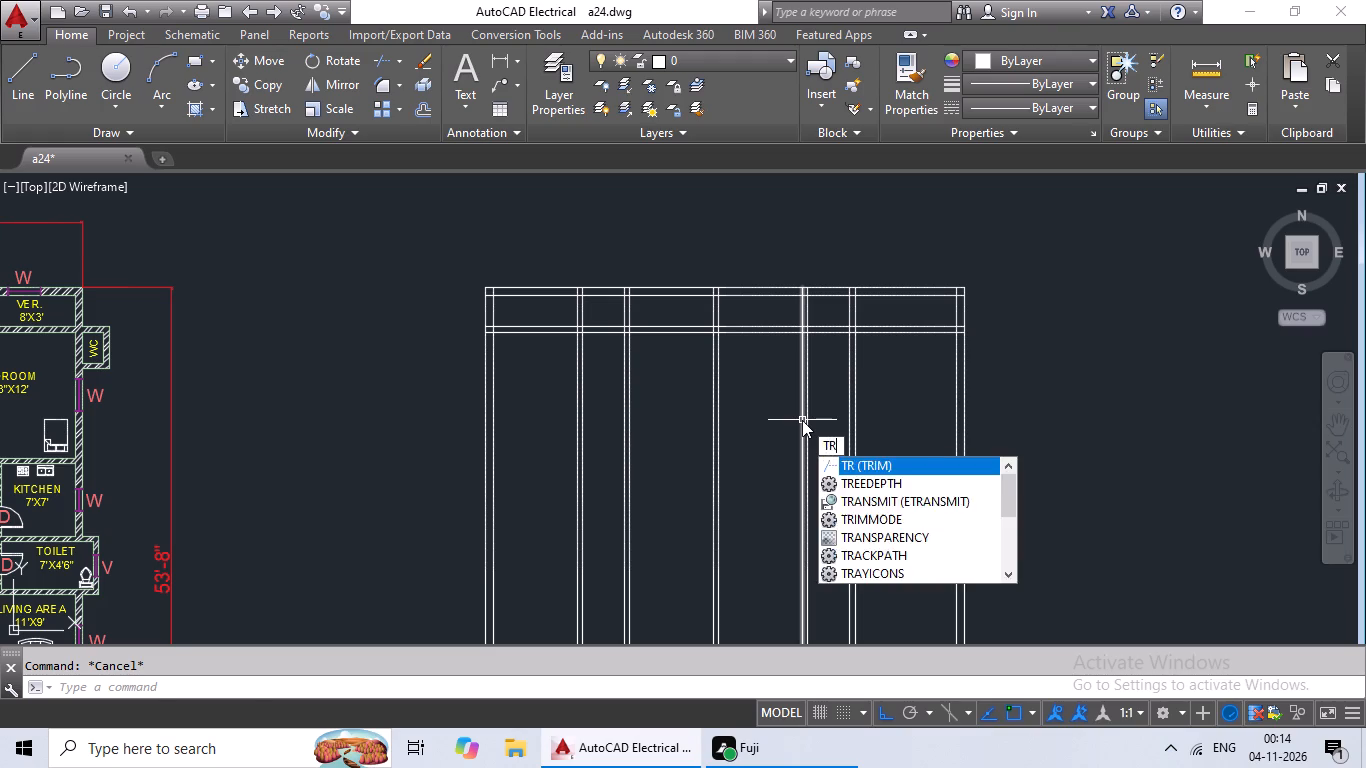
pyautogui.press('space')
pyautogui.press('space')
pyautogui.moveTo(902, 374); pyautogui.dragTo(588, 523)
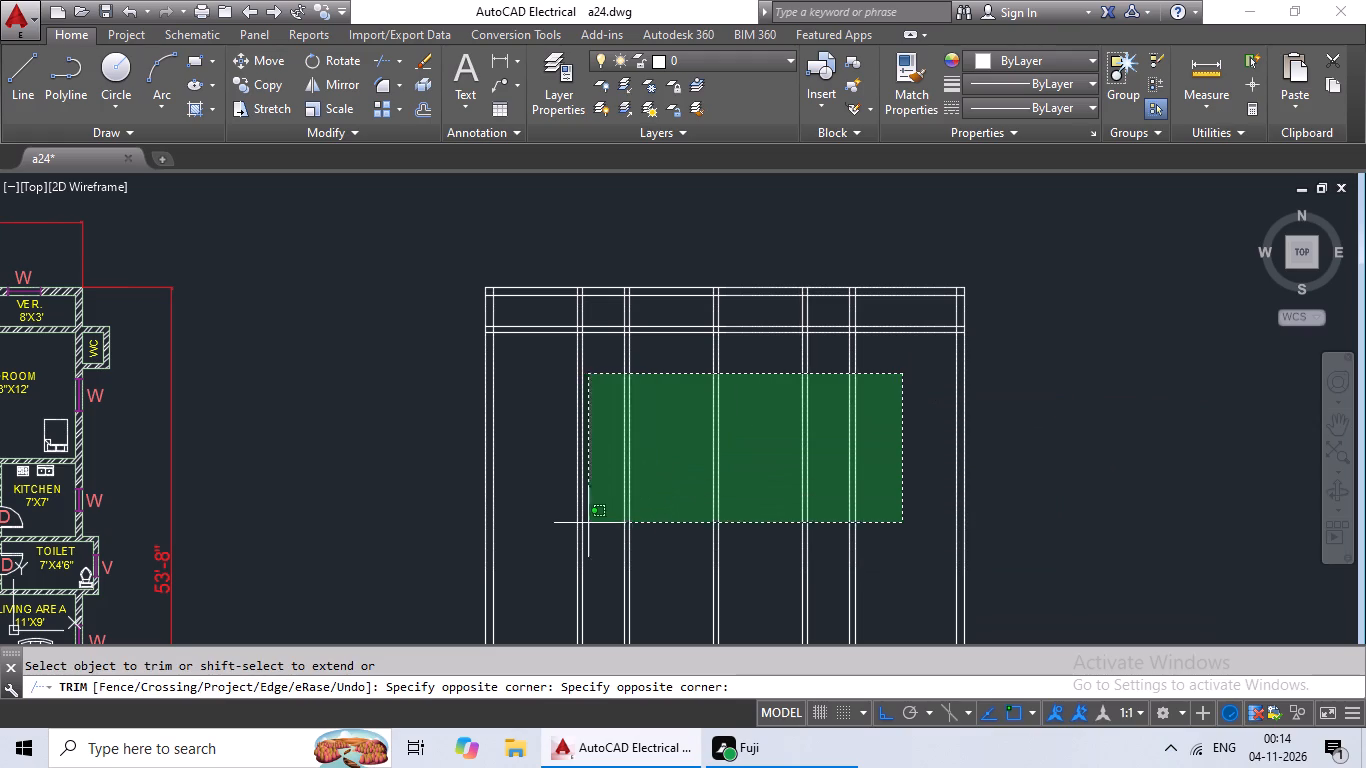
pyautogui.moveTo(588, 523); pyautogui.dragTo(581, 528)
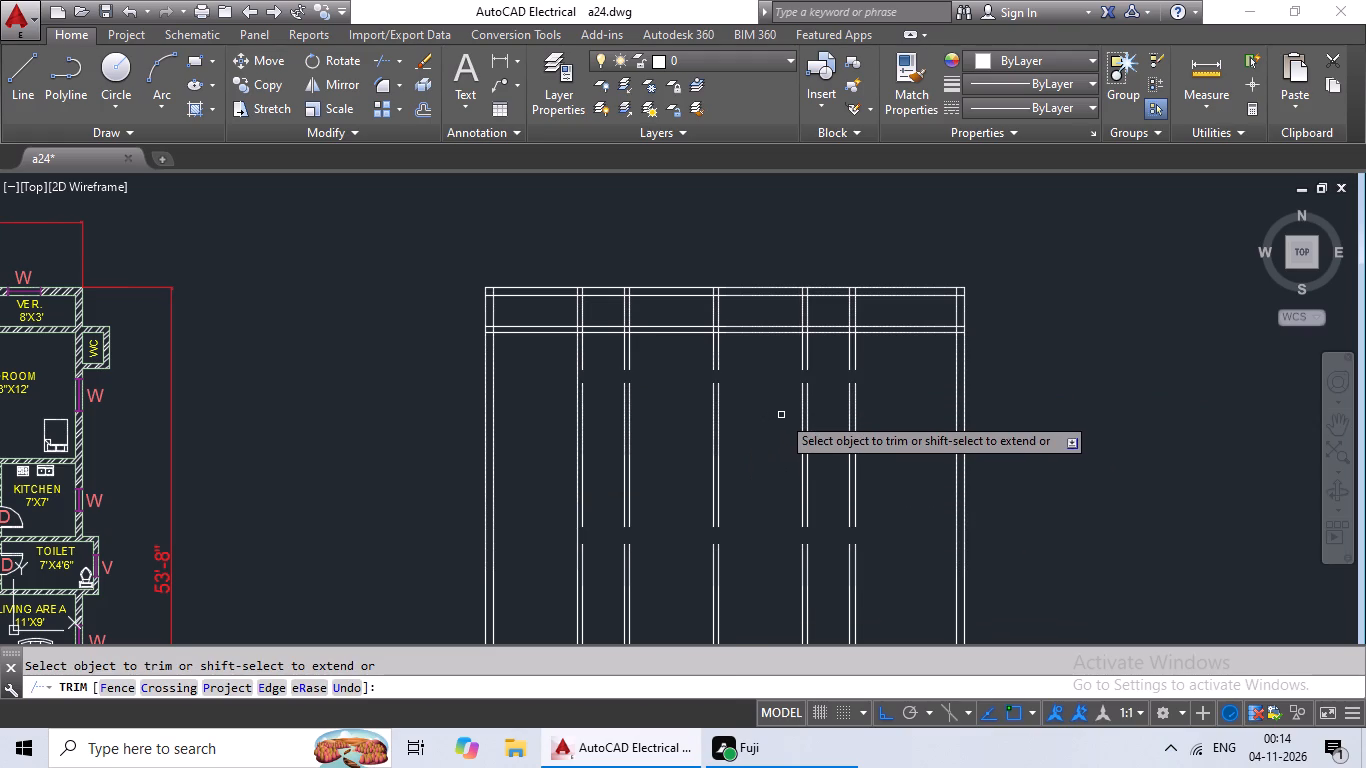
pyautogui.hotkey('ctrl', 'z')
pyautogui.scroll(1, 874, 357)
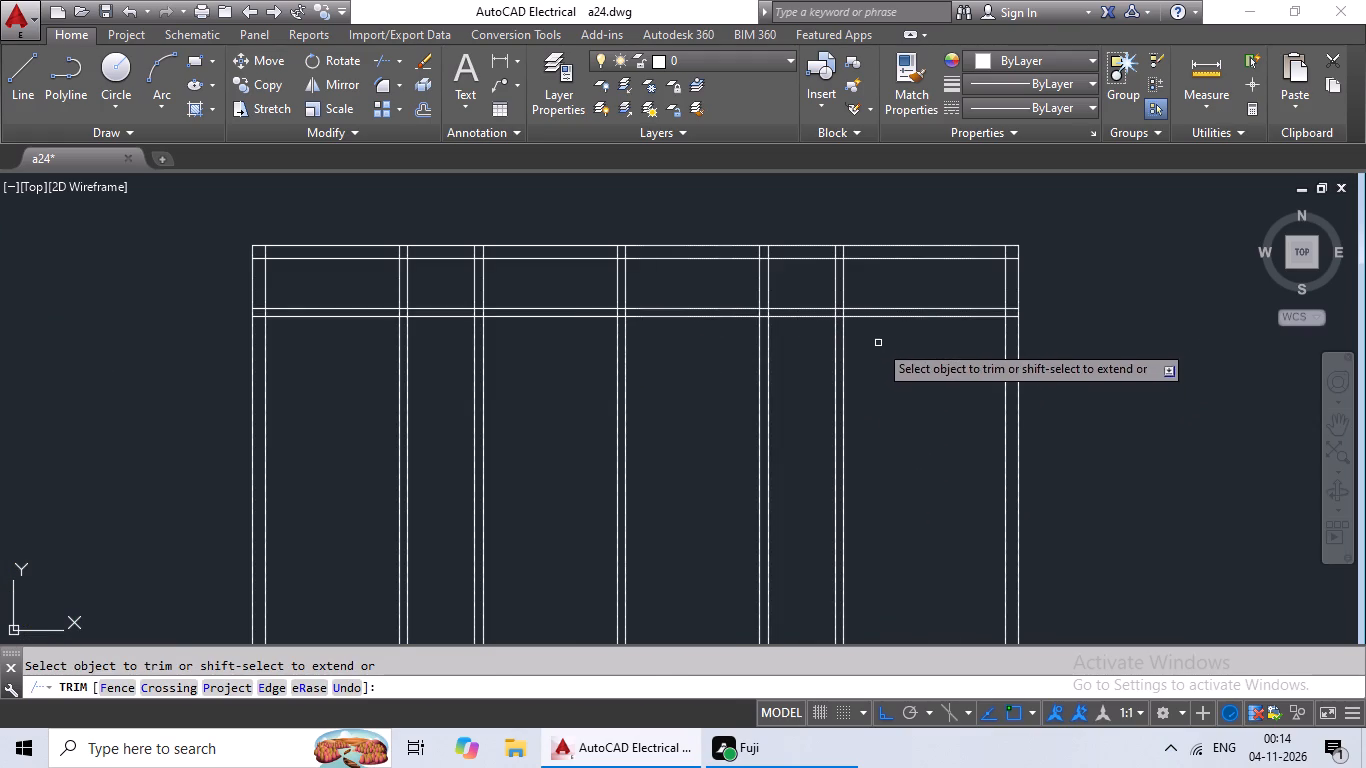
pyautogui.moveTo(878, 343); pyautogui.dragTo(334, 514)
pyautogui.scroll(-1, 533, 469)
pyautogui.moveTo(534, 469); pyautogui.dragTo(663, 431, button='middle')
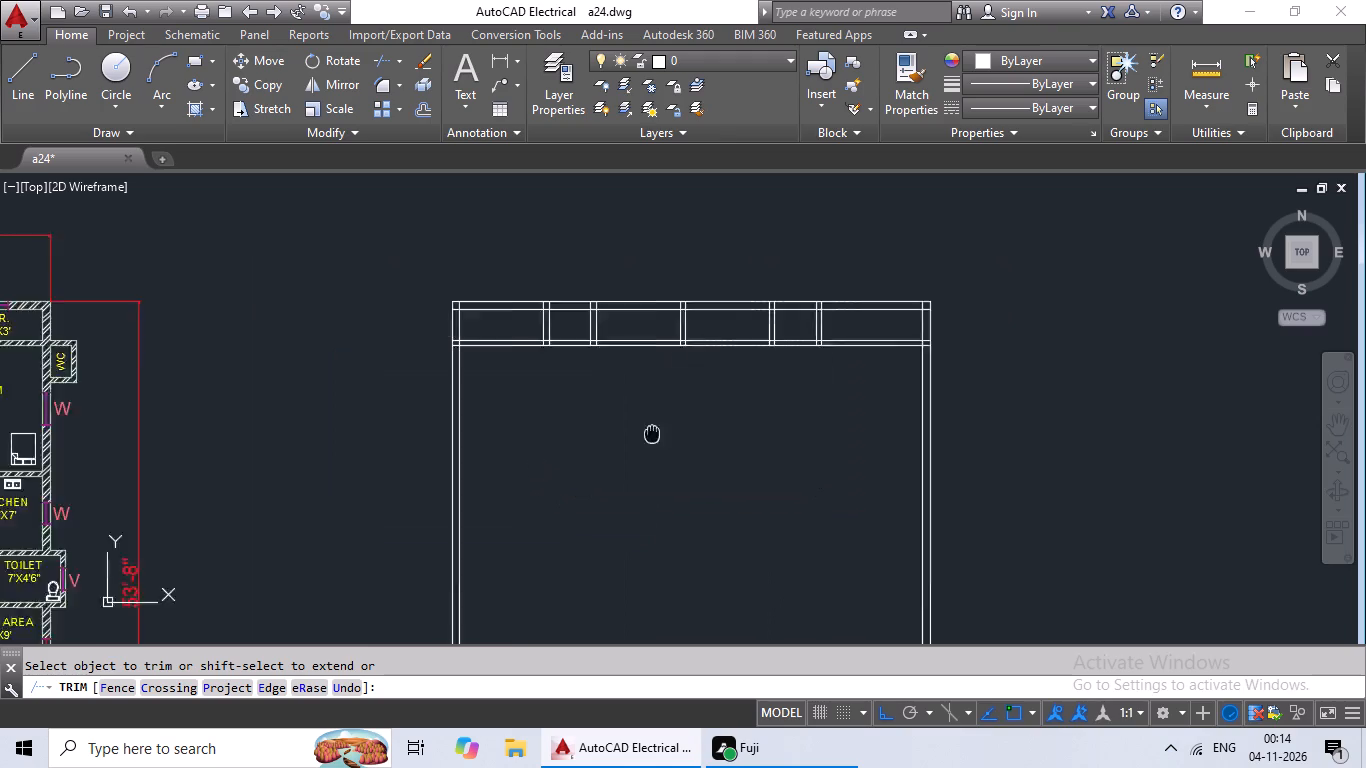
pyautogui.moveTo(663, 431); pyautogui.dragTo(687, 423, button='middle')
pyautogui.scroll(-1, 687, 423)
pyautogui.moveTo(684, 425); pyautogui.dragTo(746, 427, button='middle')
pyautogui.press('Escape')
pyautogui.press('Escape')
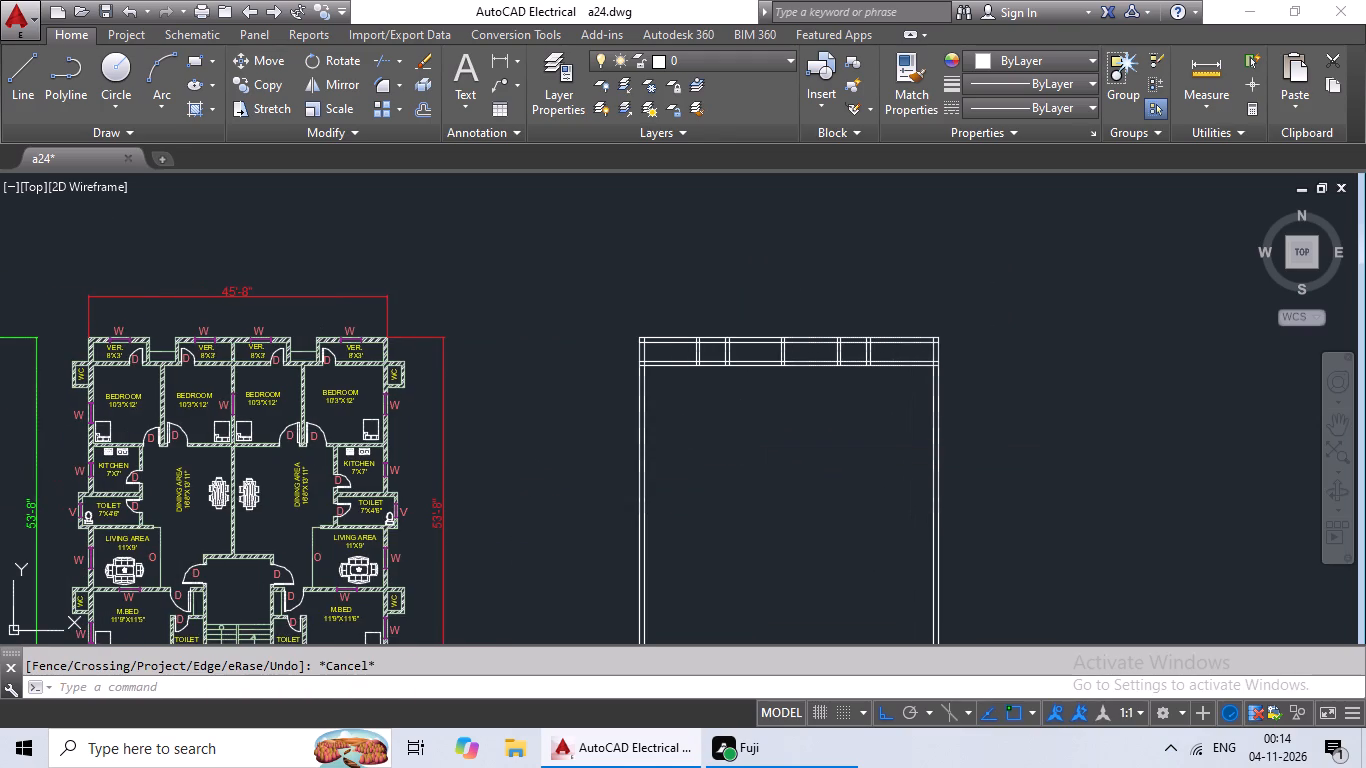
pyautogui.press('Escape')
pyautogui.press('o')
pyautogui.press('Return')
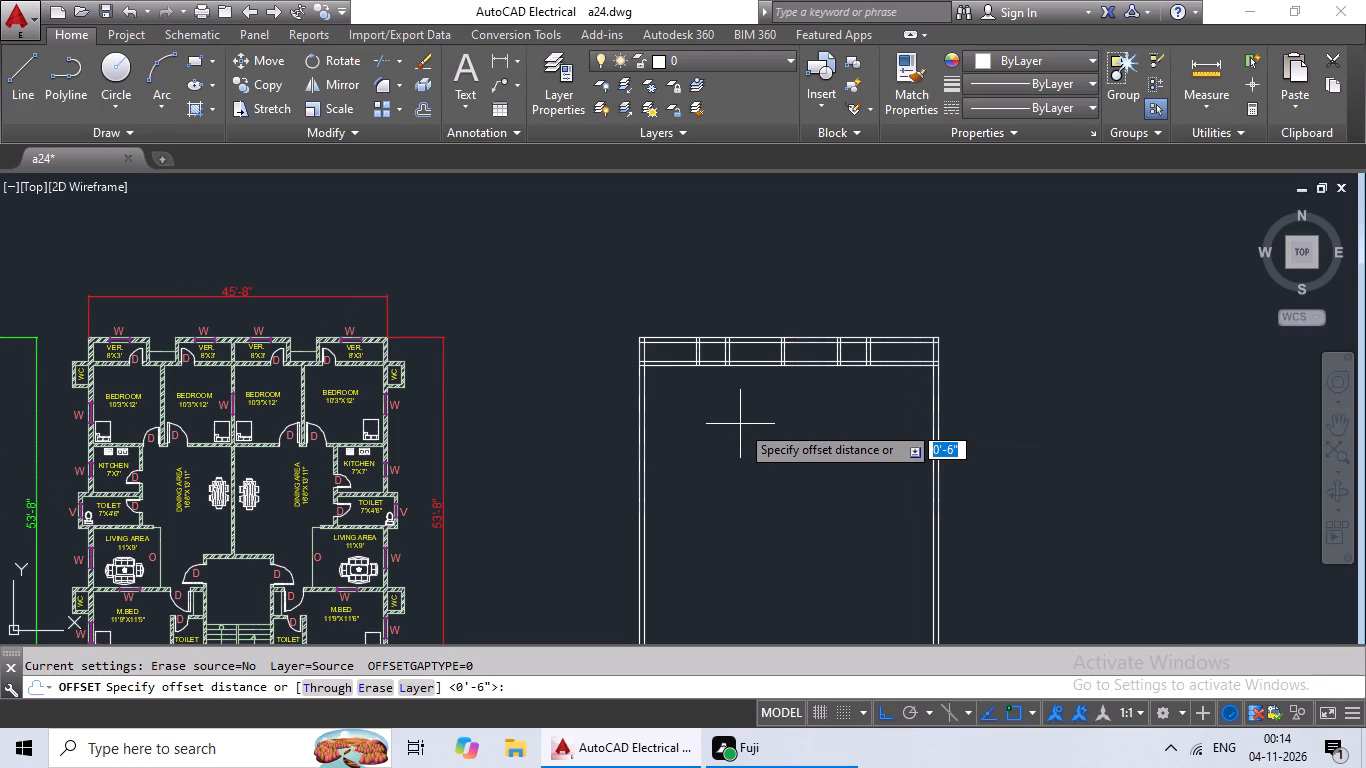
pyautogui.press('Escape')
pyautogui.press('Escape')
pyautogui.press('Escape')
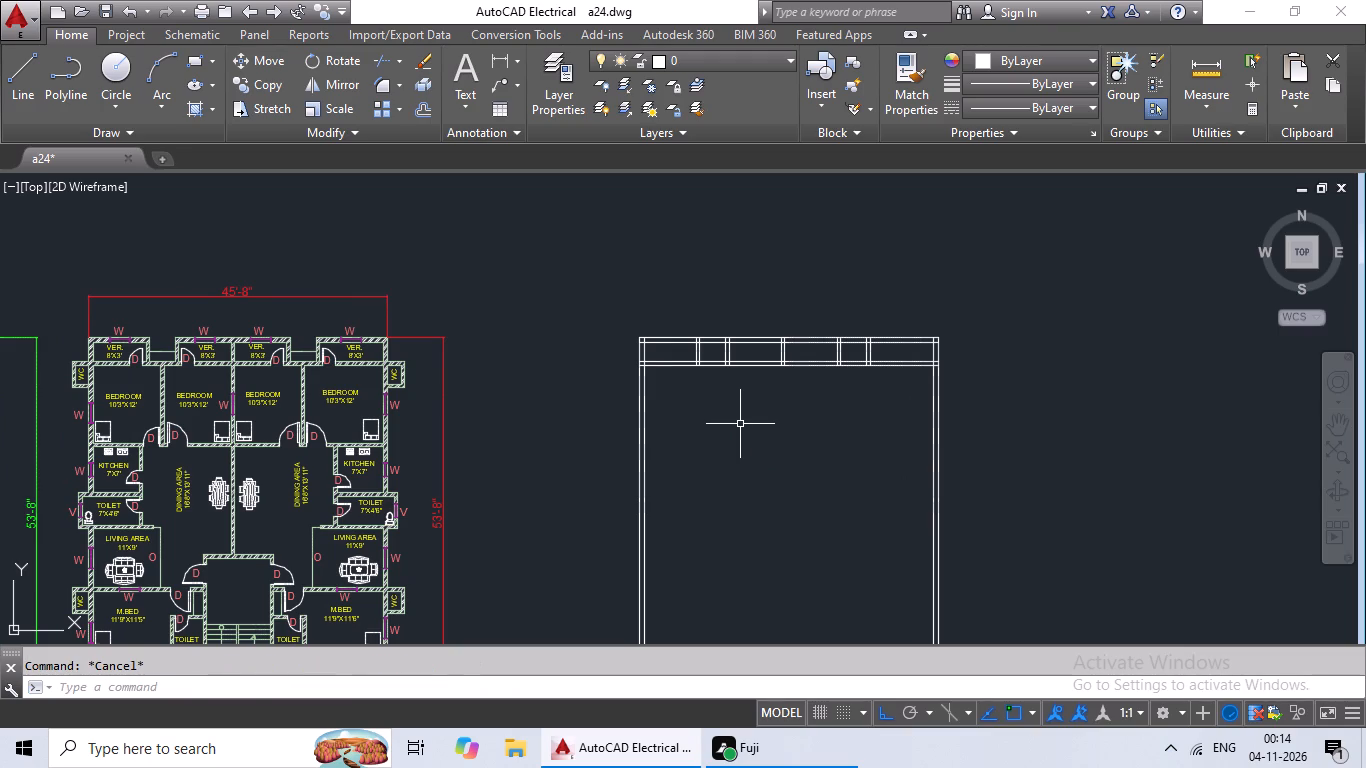
# Offset the inner face of the plan's left outer wall 10'3" to the right.
pyautogui.press('o')
pyautogui.press('Return')
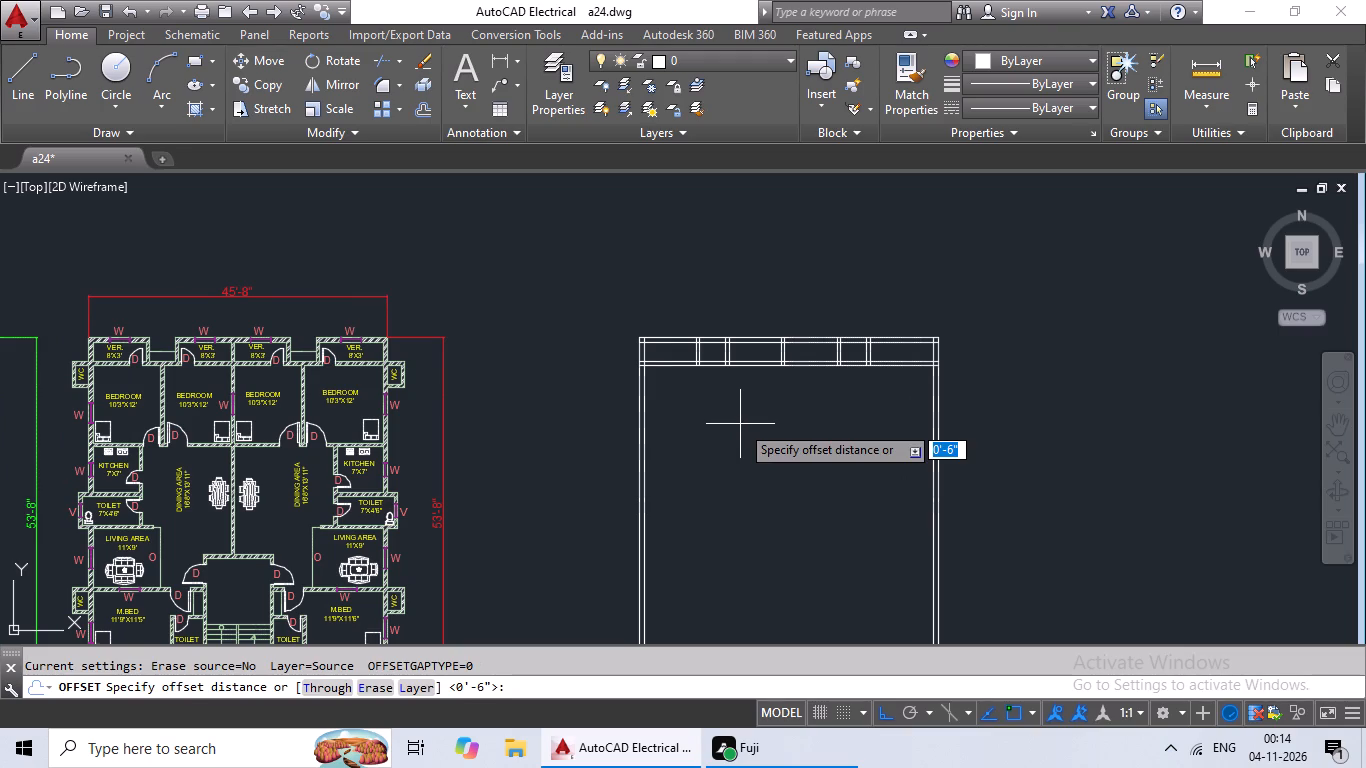
pyautogui.write('10')
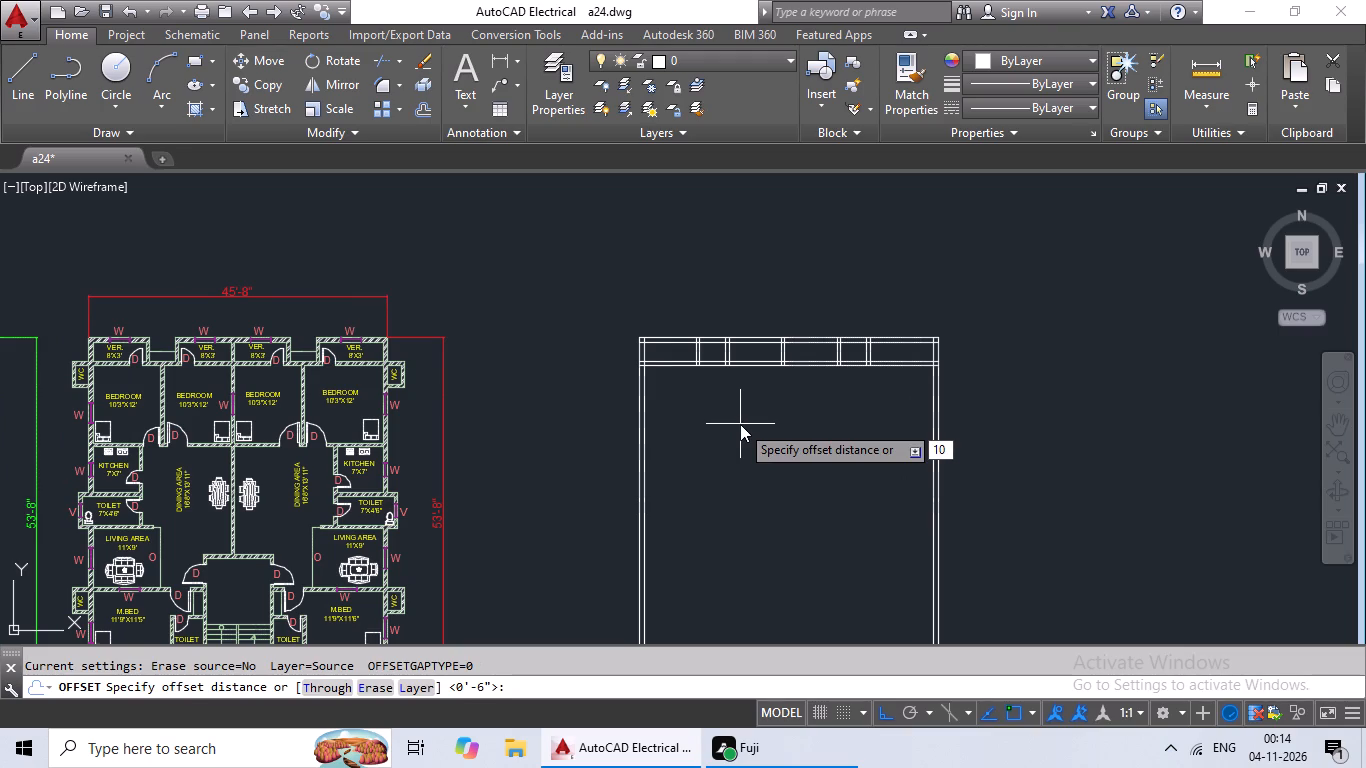
pyautogui.press("'")
pyautogui.press('3')
pyautogui.hotkey('shift', '"')
pyautogui.press('Return')
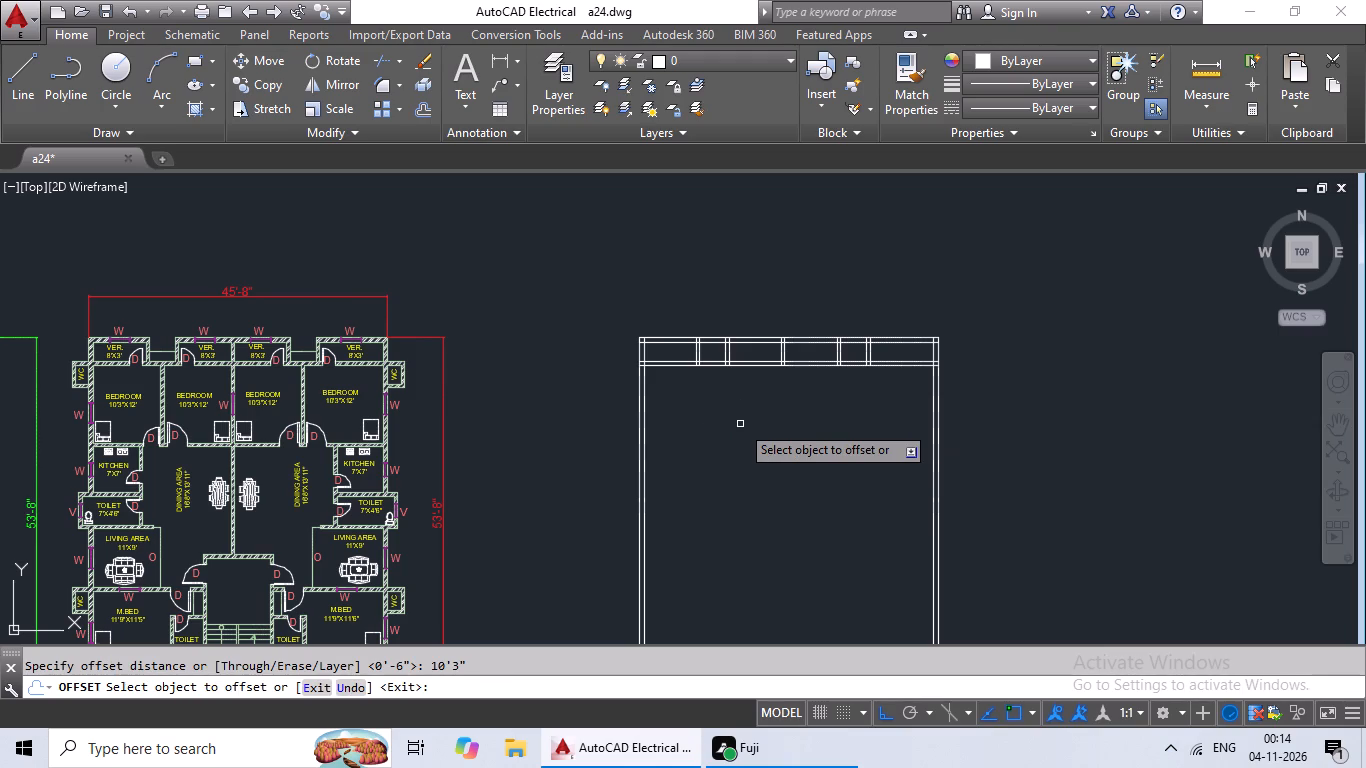
pyautogui.click(644, 455)
pyautogui.click(665, 457)
pyautogui.press('Escape')
pyautogui.press('Escape')
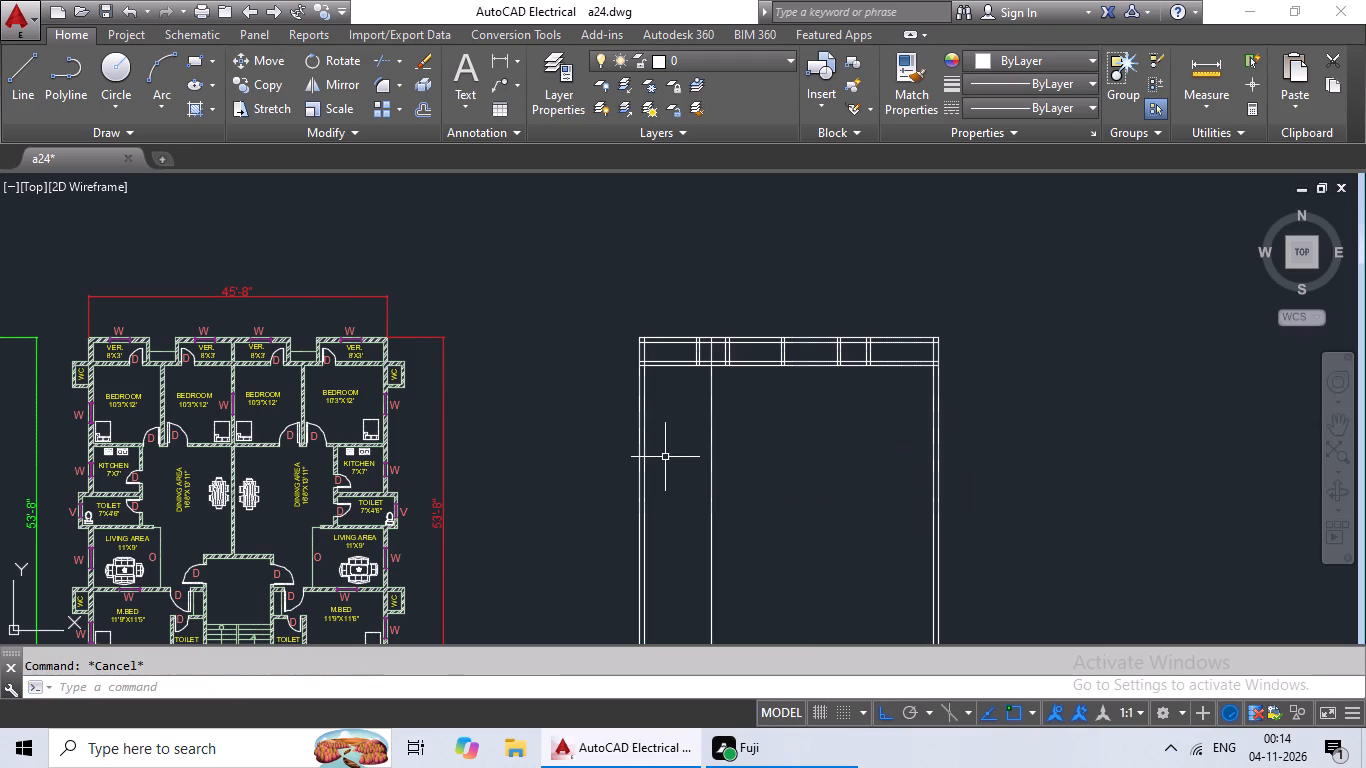
# Trim the new vertical line where it crosses the wall below the veranda strip, the strip itself and the top outer wall.
pyautogui.press('t')
pyautogui.press('r')
pyautogui.press('space')
pyautogui.press('space')
pyautogui.scroll(4, 726, 340)
pyautogui.scroll(3, 652, 463)
pyautogui.moveTo(712, 435); pyautogui.dragTo(578, 471)
pyautogui.click(578, 471)
pyautogui.moveTo(808, 284); pyautogui.dragTo(549, 345)
pyautogui.click(548, 345)
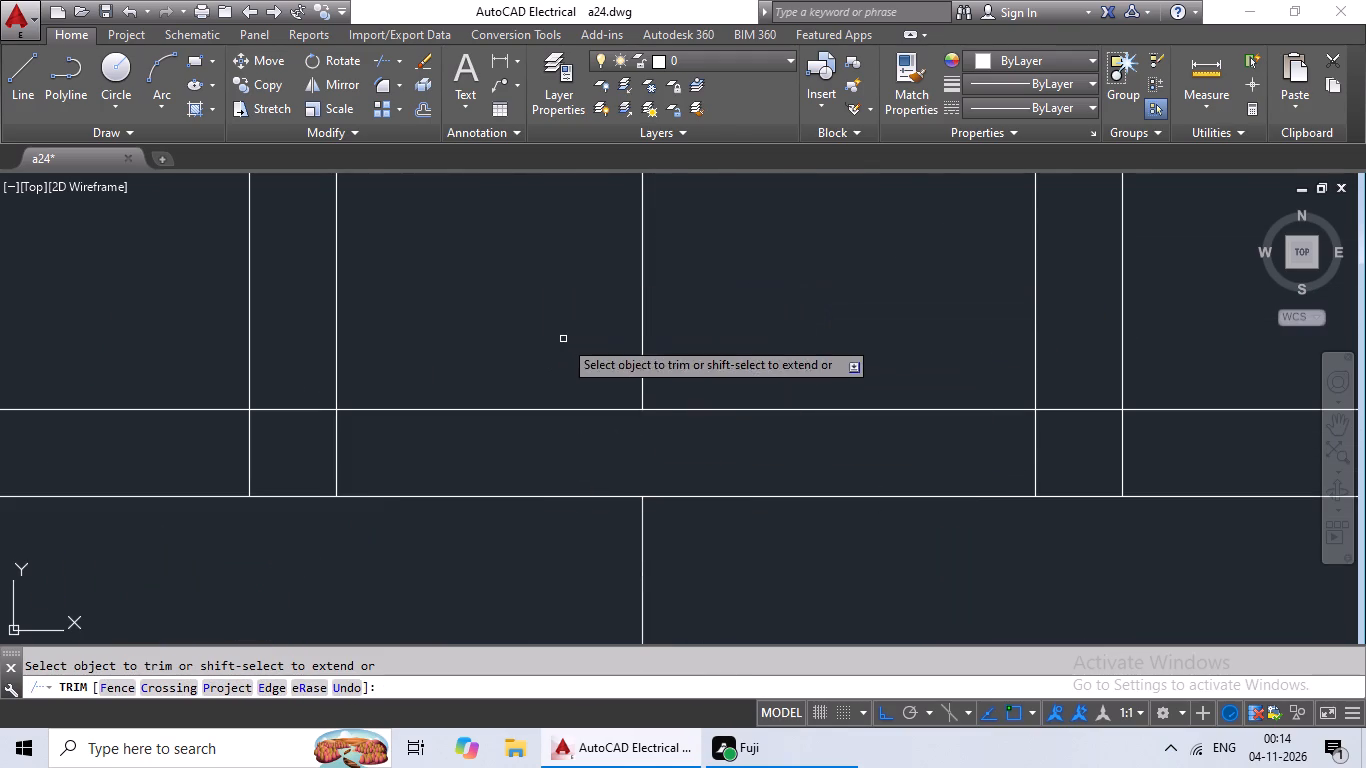
pyautogui.scroll(-2, 563, 339)
pyautogui.scroll(-1, 641, 290)
pyautogui.moveTo(657, 266); pyautogui.dragTo(585, 295)
pyautogui.click(586, 293)
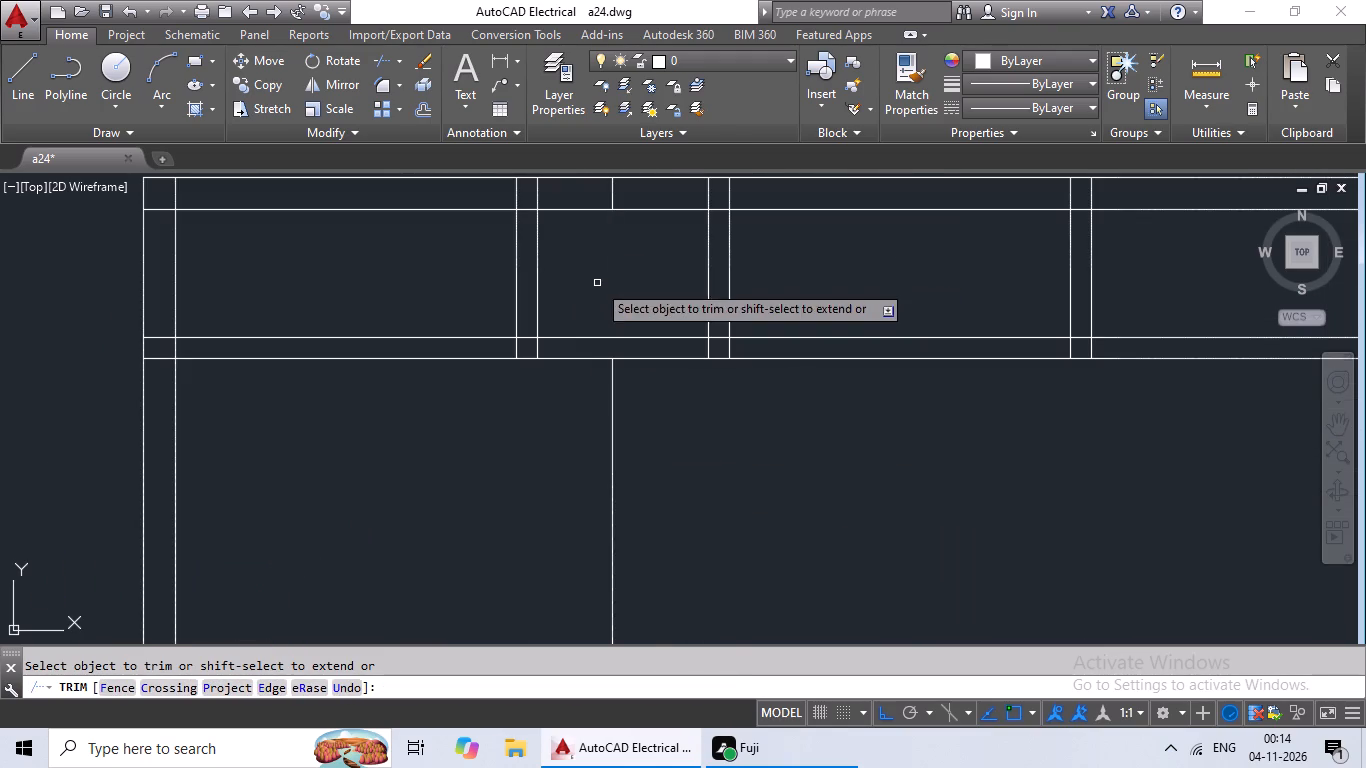
pyautogui.moveTo(623, 203); pyautogui.dragTo(590, 333, button='middle')
pyautogui.scroll(3, 590, 331)
pyautogui.moveTo(631, 294); pyautogui.dragTo(616, 301)
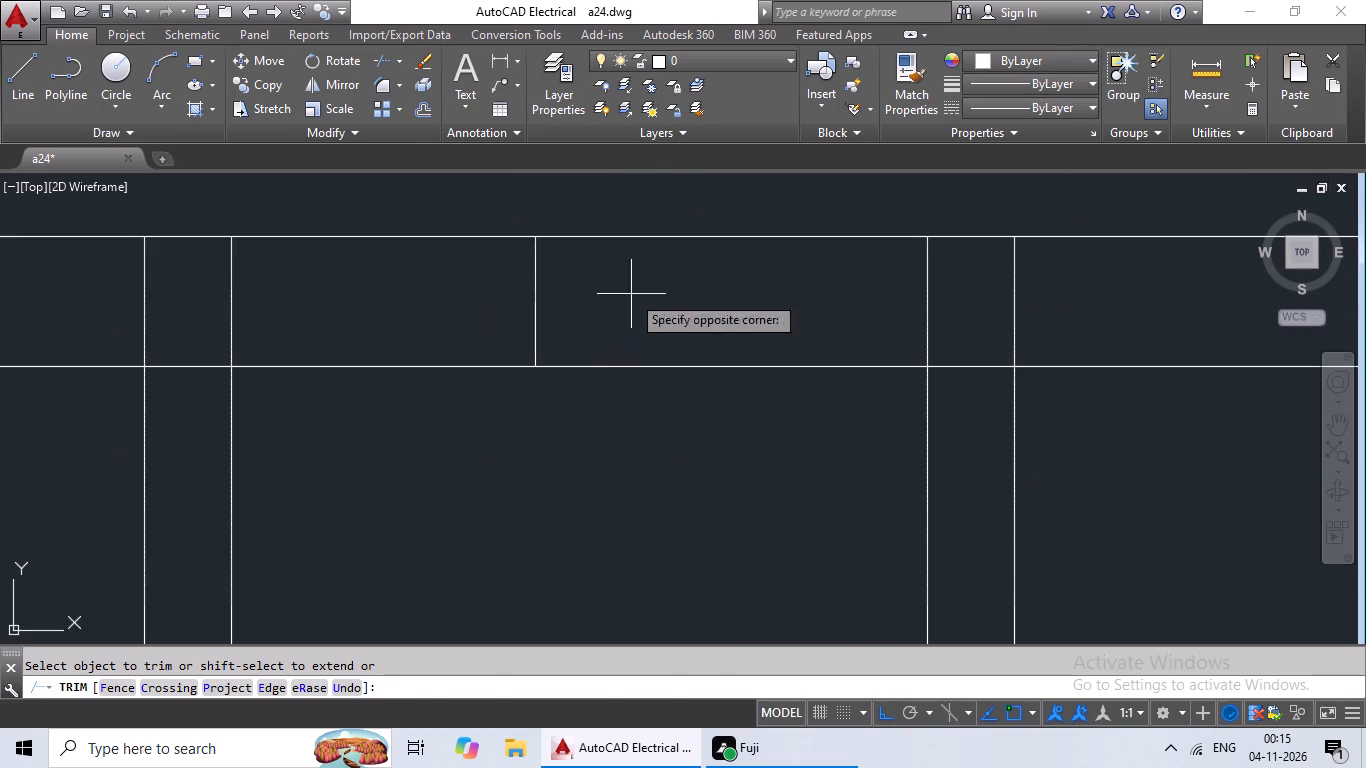
pyautogui.moveTo(616, 301); pyautogui.dragTo(483, 350)
pyautogui.click(482, 351)
pyautogui.scroll(-3, 500, 330)
pyautogui.press('Escape')
pyautogui.press('Escape')
# Delete the leftover stub of the new vertical line inside the top outer wall.
pyautogui.moveTo(527, 316); pyautogui.dragTo(506, 328)
pyautogui.click(506, 328)
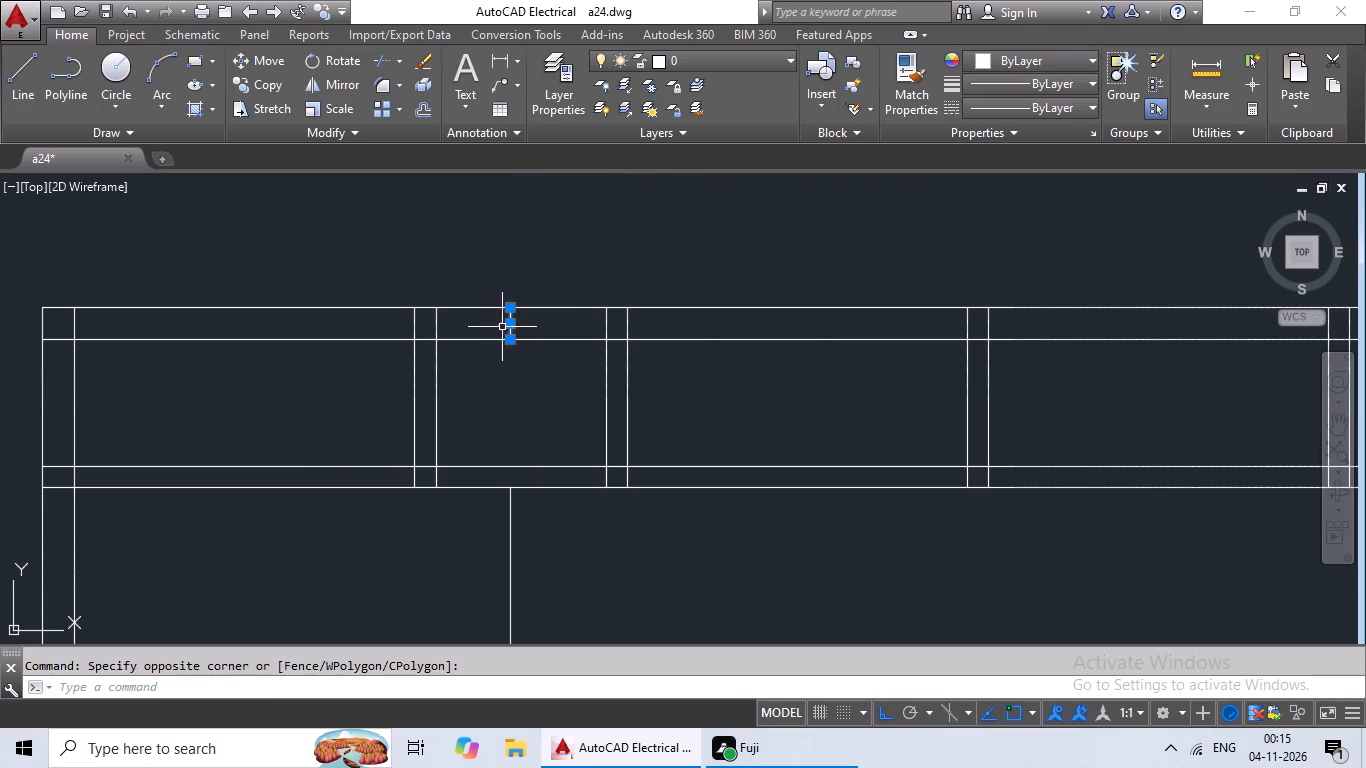
pyautogui.press('Delete')
pyautogui.scroll(-3, 539, 314)
pyautogui.moveTo(485, 437); pyautogui.dragTo(517, 399, button='middle')
pyautogui.press('Escape')
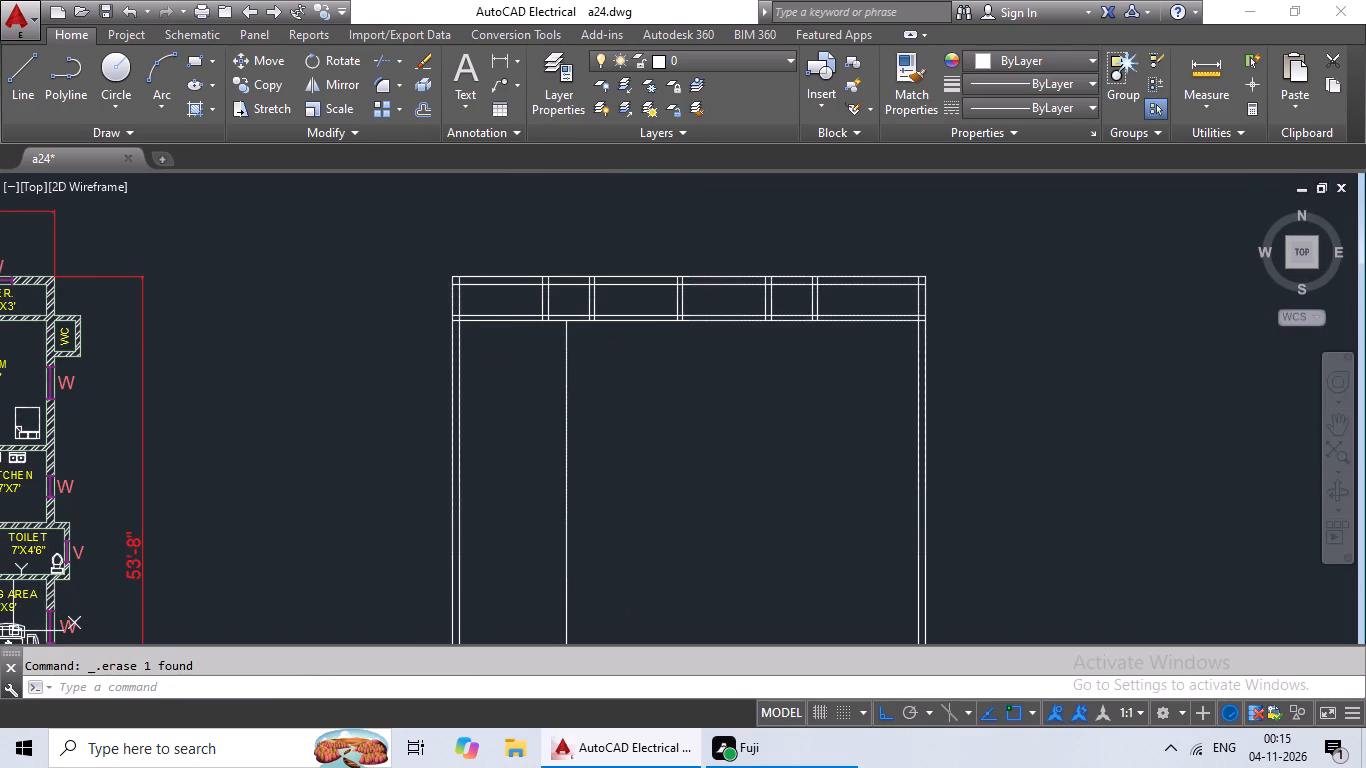
# Offset the new vertical line below the veranda strip 6" to the right to form the first bedroom partition wall.
pyautogui.press('o')
pyautogui.press('Return')
pyautogui.press('6')
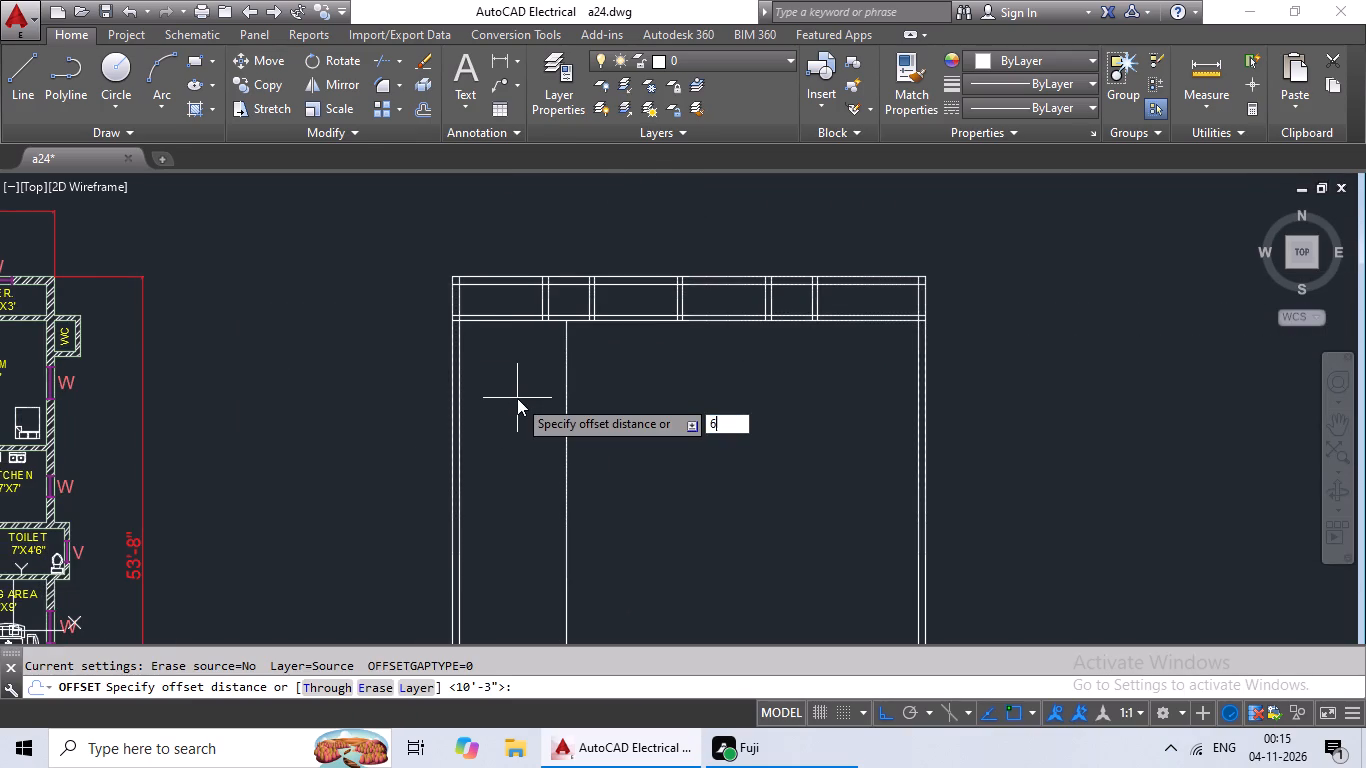
pyautogui.hotkey('shift', '"')
pyautogui.press('Return')
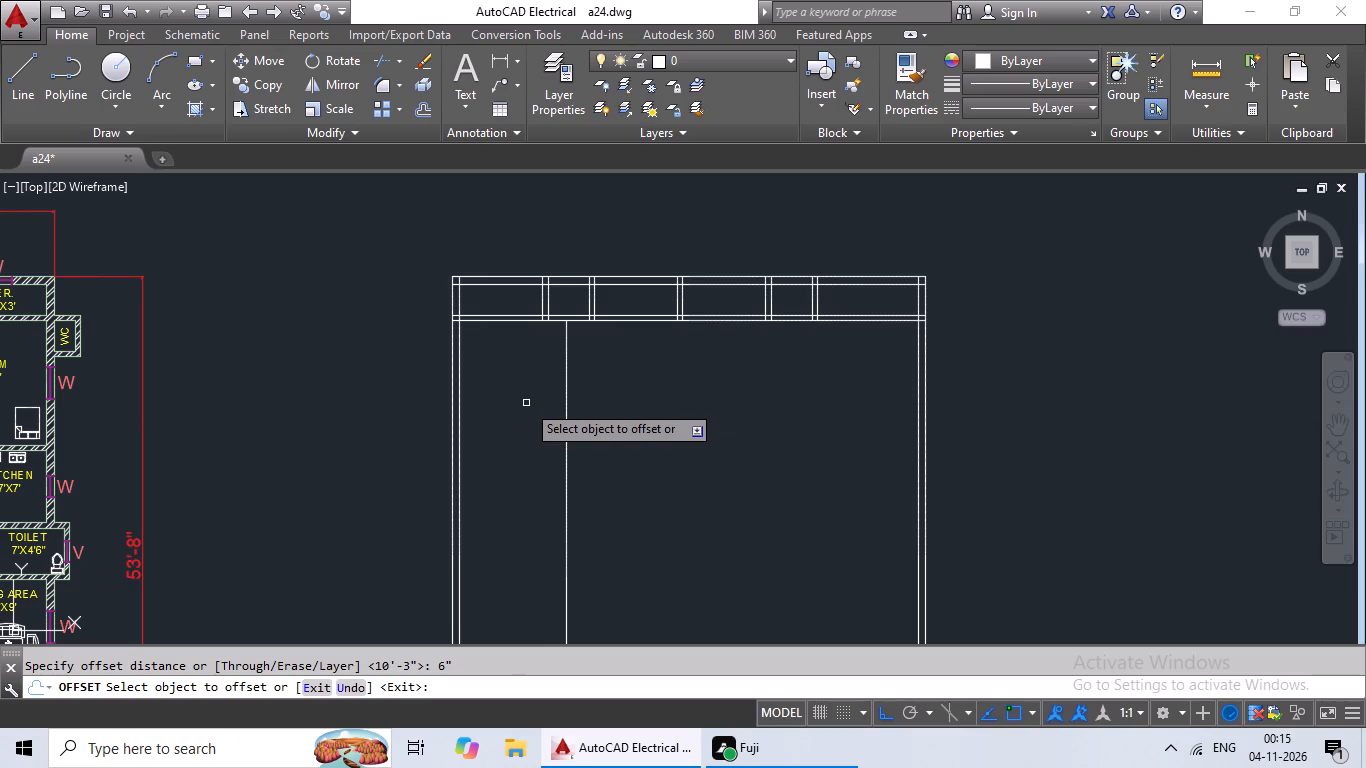
pyautogui.click(567, 398)
pyautogui.click(629, 401)
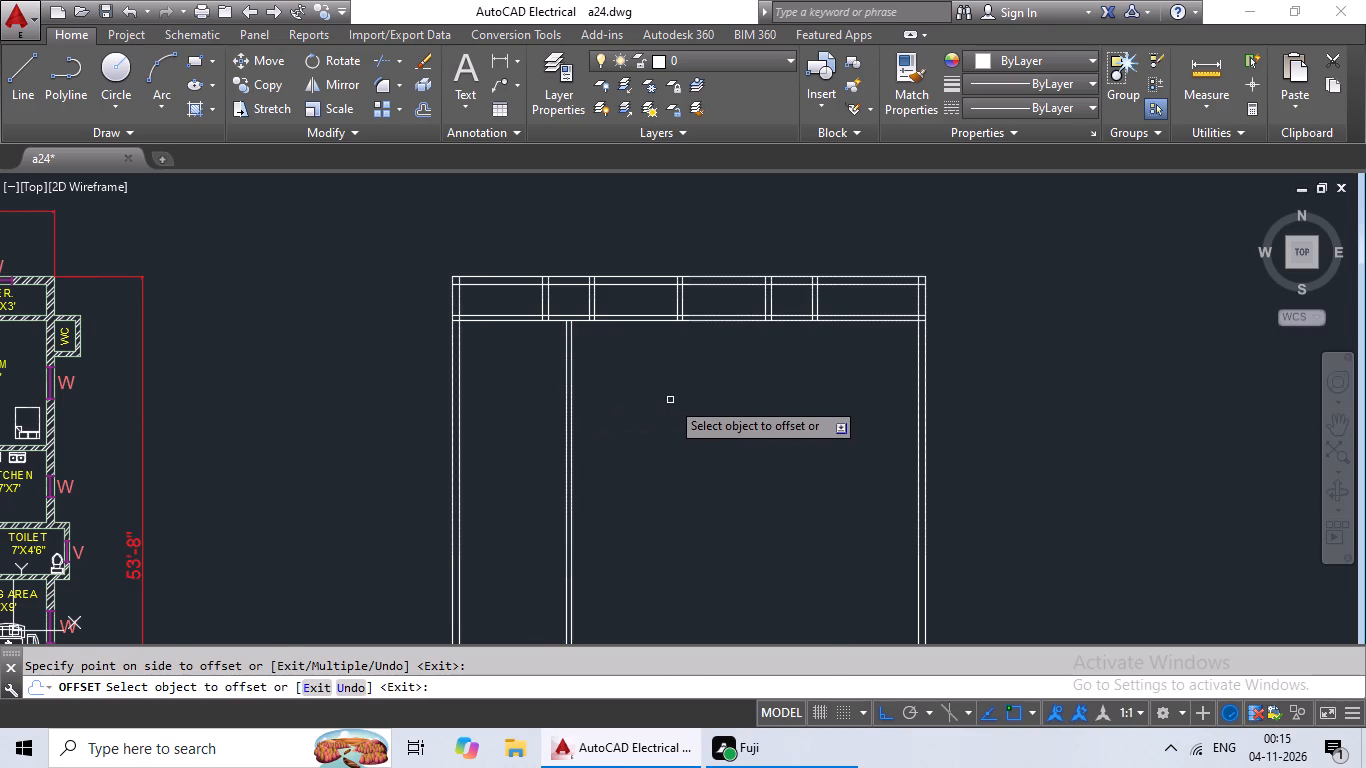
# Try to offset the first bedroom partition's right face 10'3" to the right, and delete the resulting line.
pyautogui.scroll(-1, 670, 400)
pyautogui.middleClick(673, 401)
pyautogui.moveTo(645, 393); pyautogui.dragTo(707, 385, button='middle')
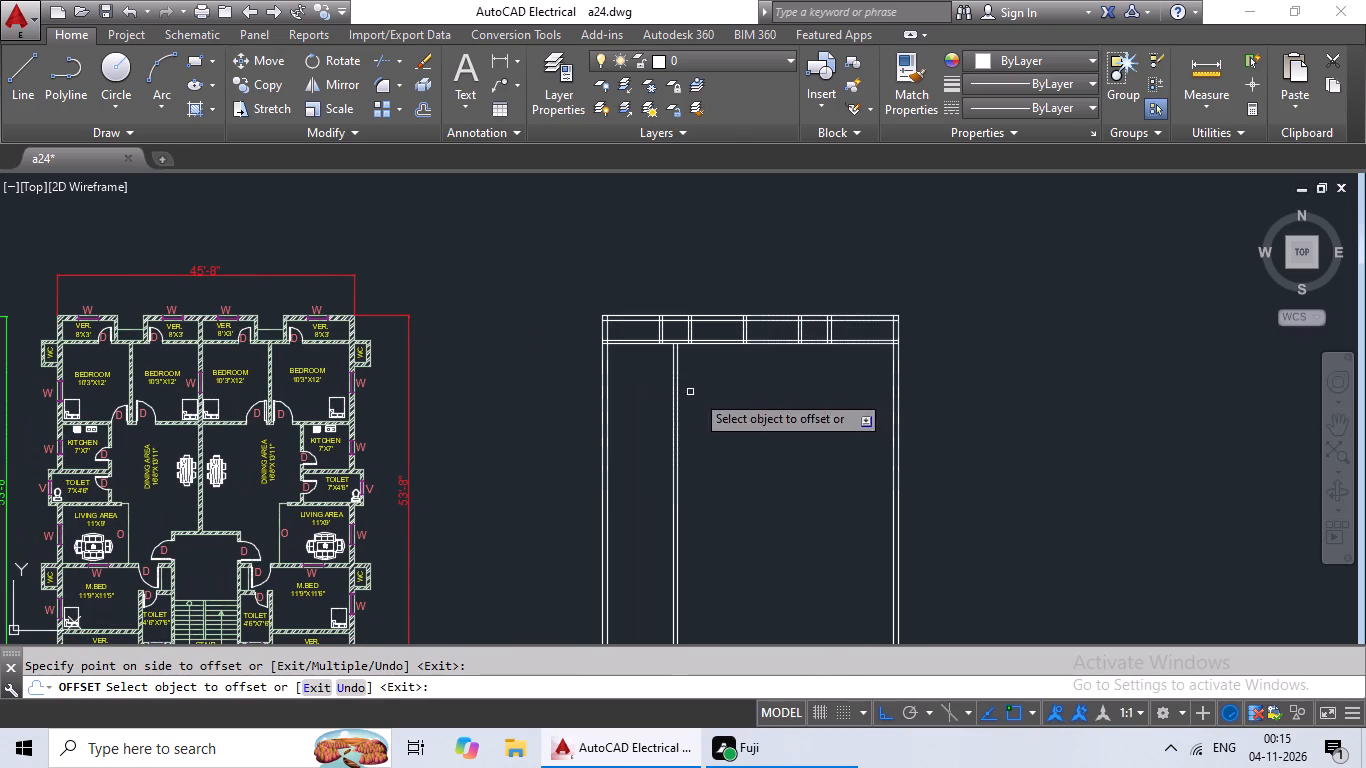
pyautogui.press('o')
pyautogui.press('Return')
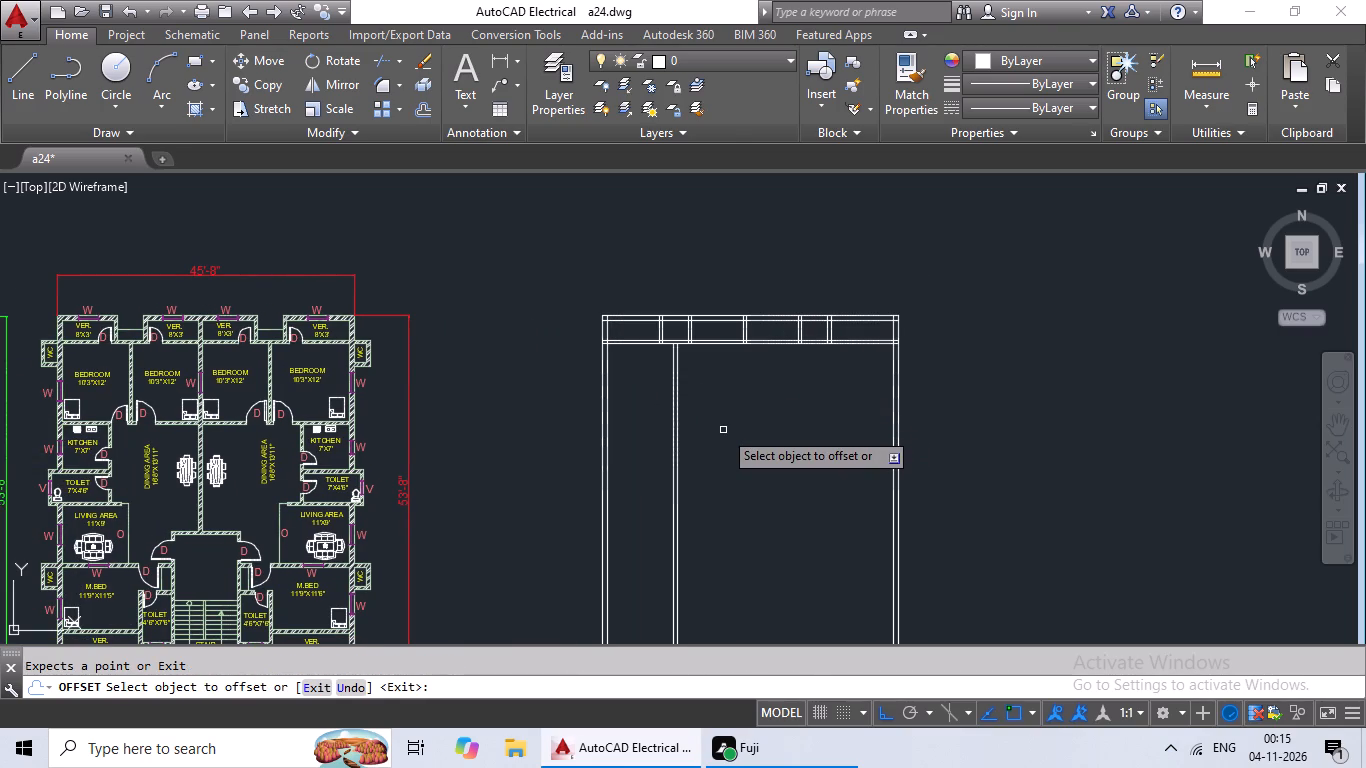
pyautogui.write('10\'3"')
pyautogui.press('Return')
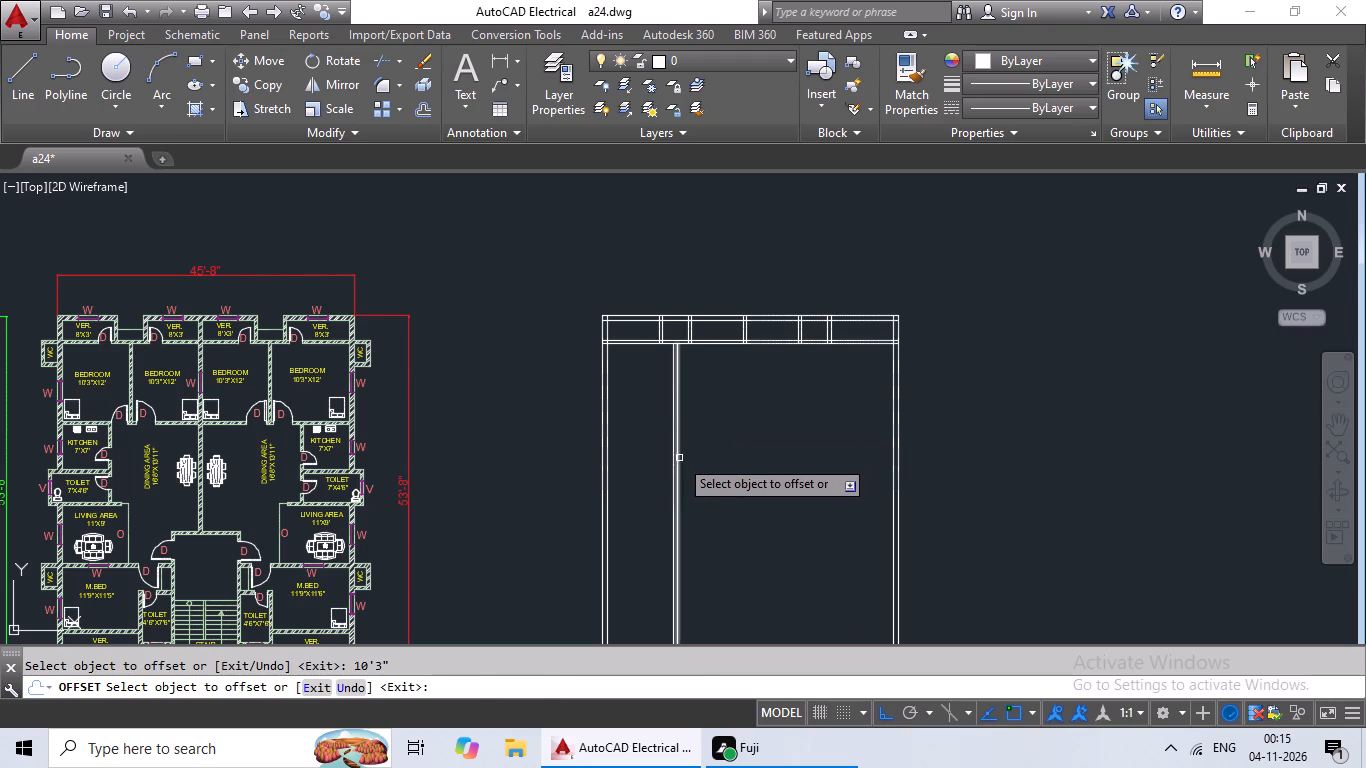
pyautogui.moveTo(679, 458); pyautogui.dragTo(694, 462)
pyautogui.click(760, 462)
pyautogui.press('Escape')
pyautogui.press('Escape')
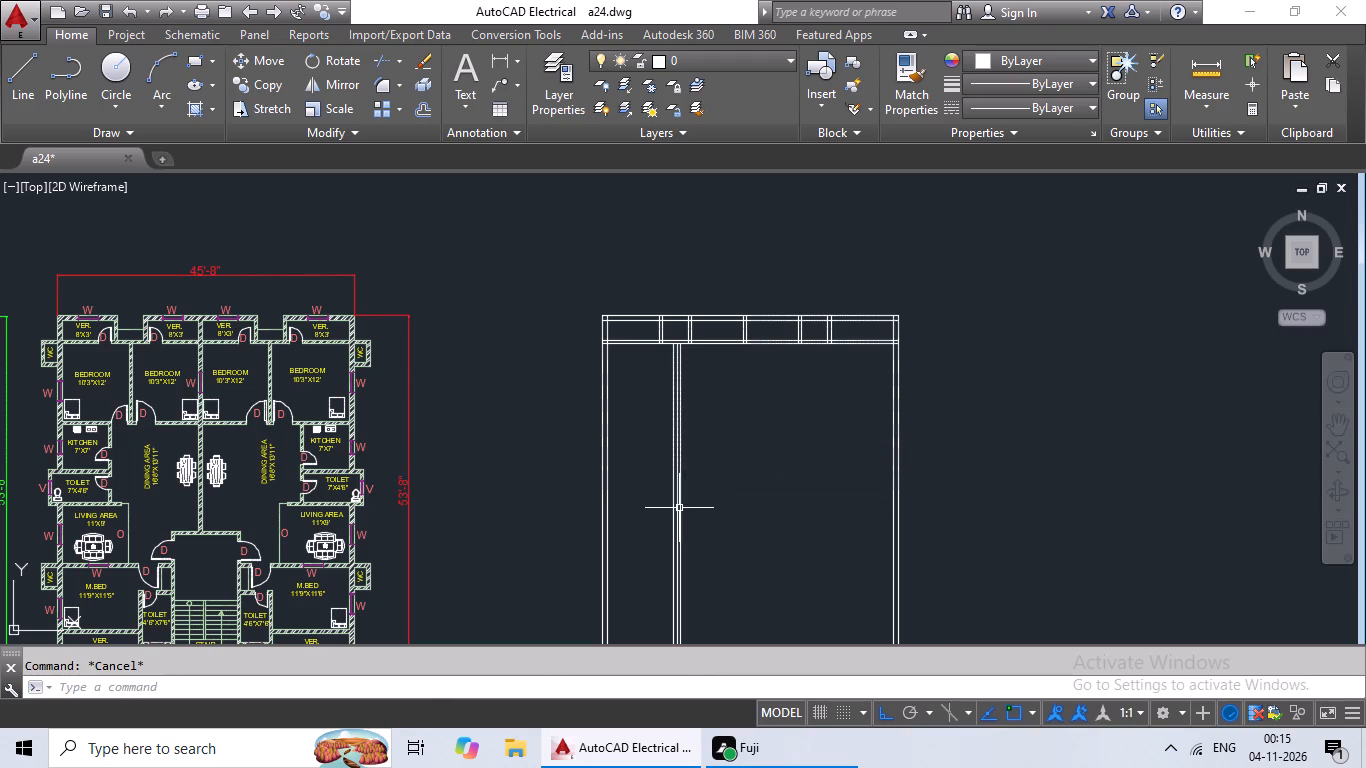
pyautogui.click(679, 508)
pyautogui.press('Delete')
# Offset the right face of the first bedroom partition 10'3" to the right.
pyautogui.scroll(1, 731, 510)
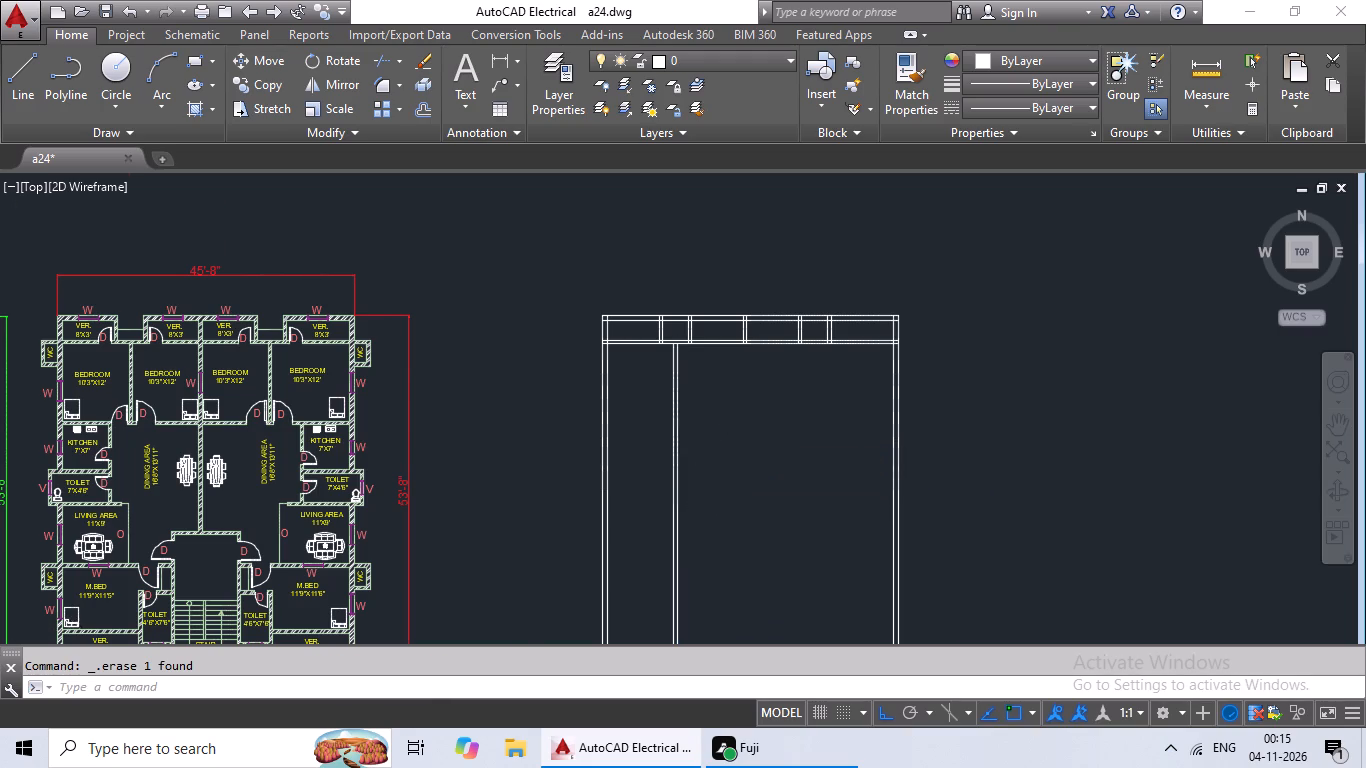
pyautogui.press('Escape')
pyautogui.press('Escape')
pyautogui.press('o')
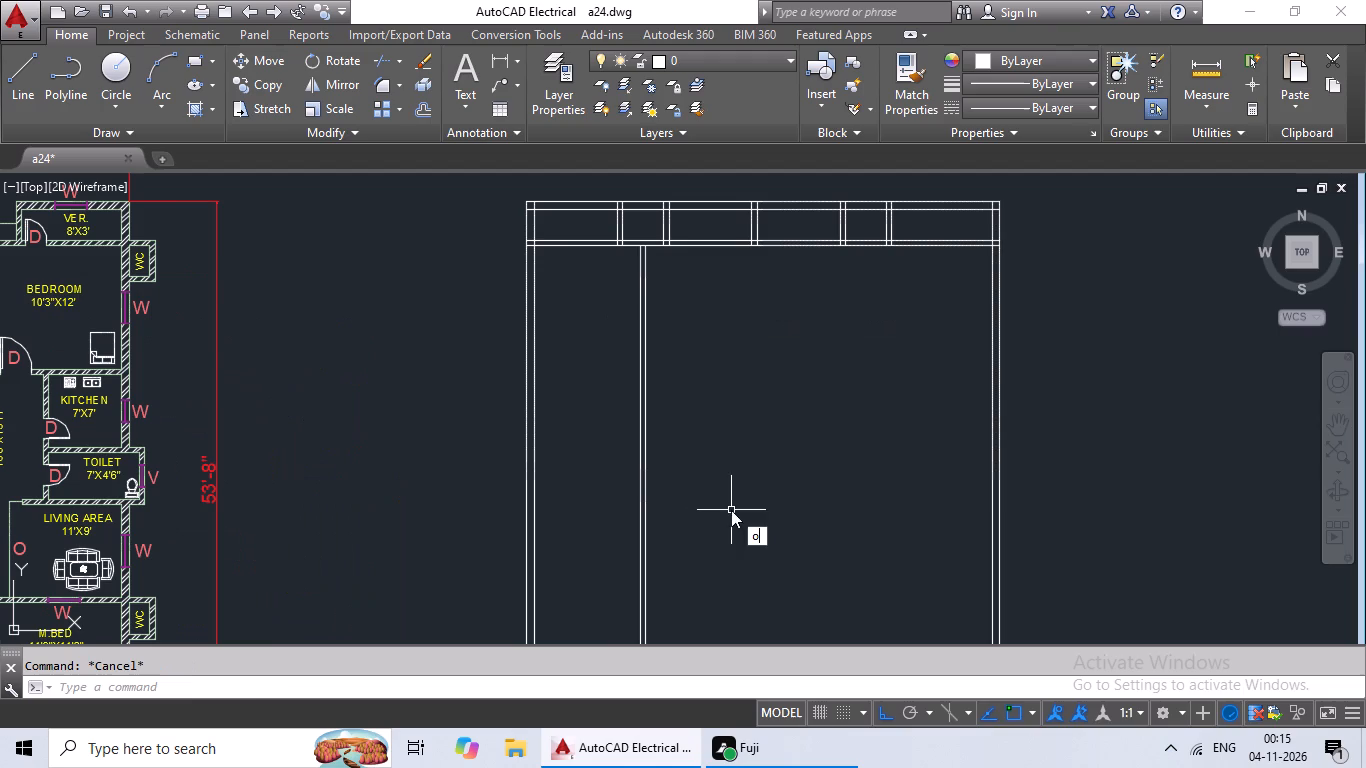
pyautogui.press('Return')
pyautogui.write("10'")
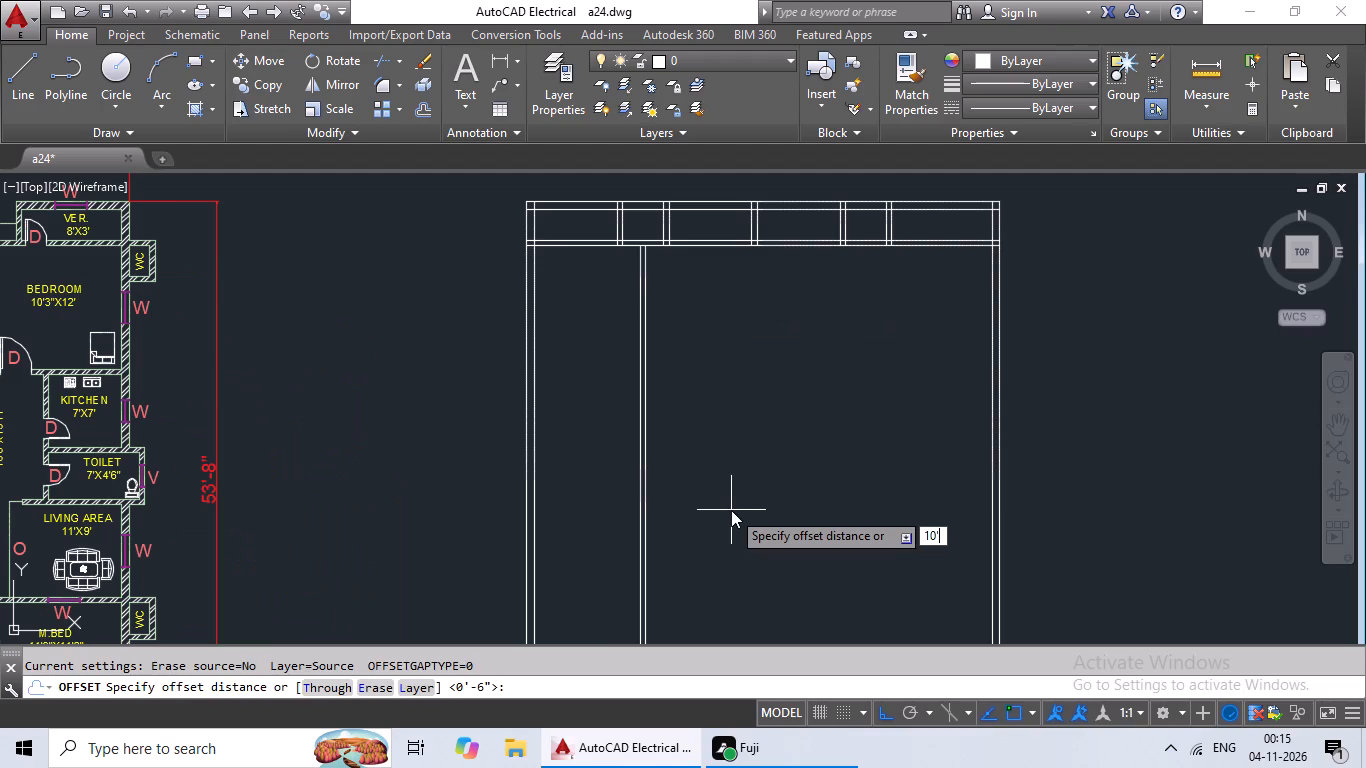
pyautogui.press('3')
pyautogui.hotkey('shift', '"')
pyautogui.press('Return')
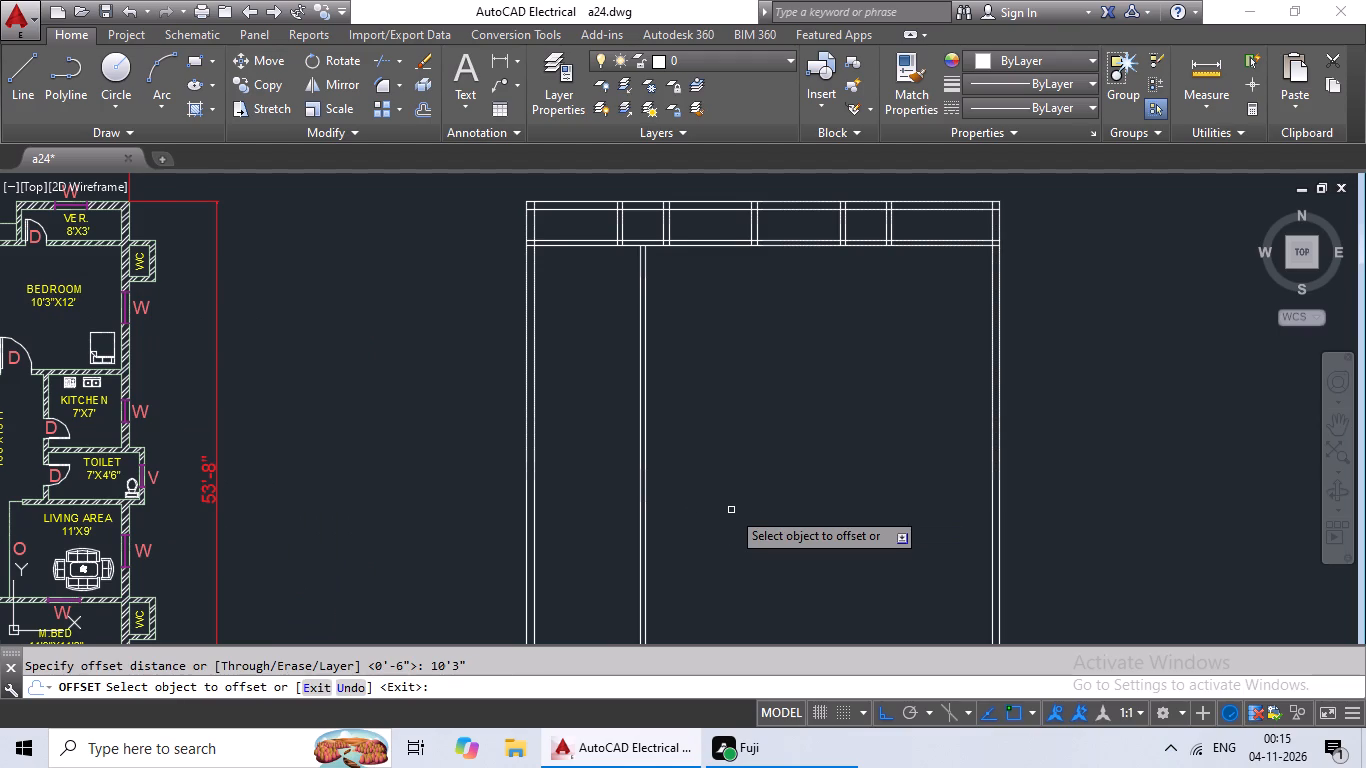
pyautogui.click(647, 544)
pyautogui.click(718, 534)
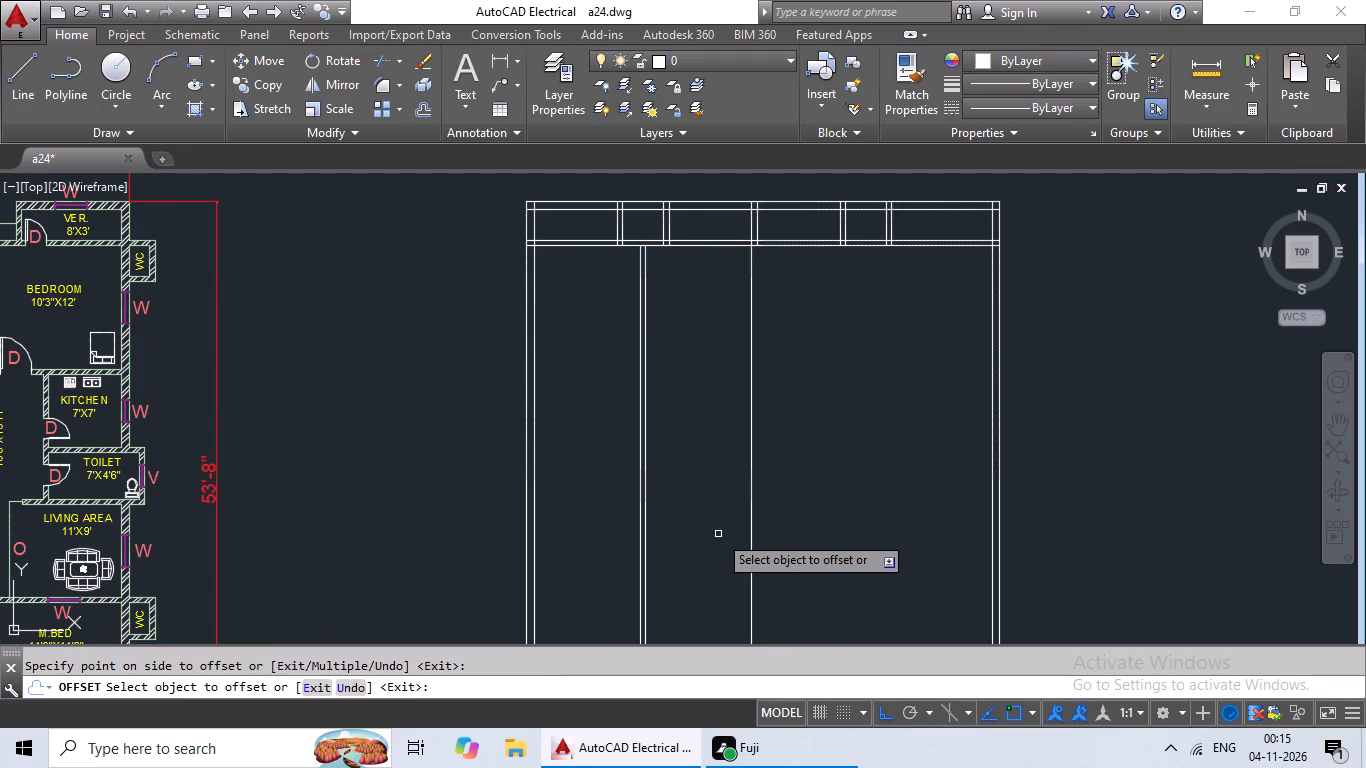
pyautogui.press('Escape')
pyautogui.press('Escape')
# Offset the newest vertical line 6" to the right to form the middle partition wall.
pyautogui.scroll(-1, 727, 525)
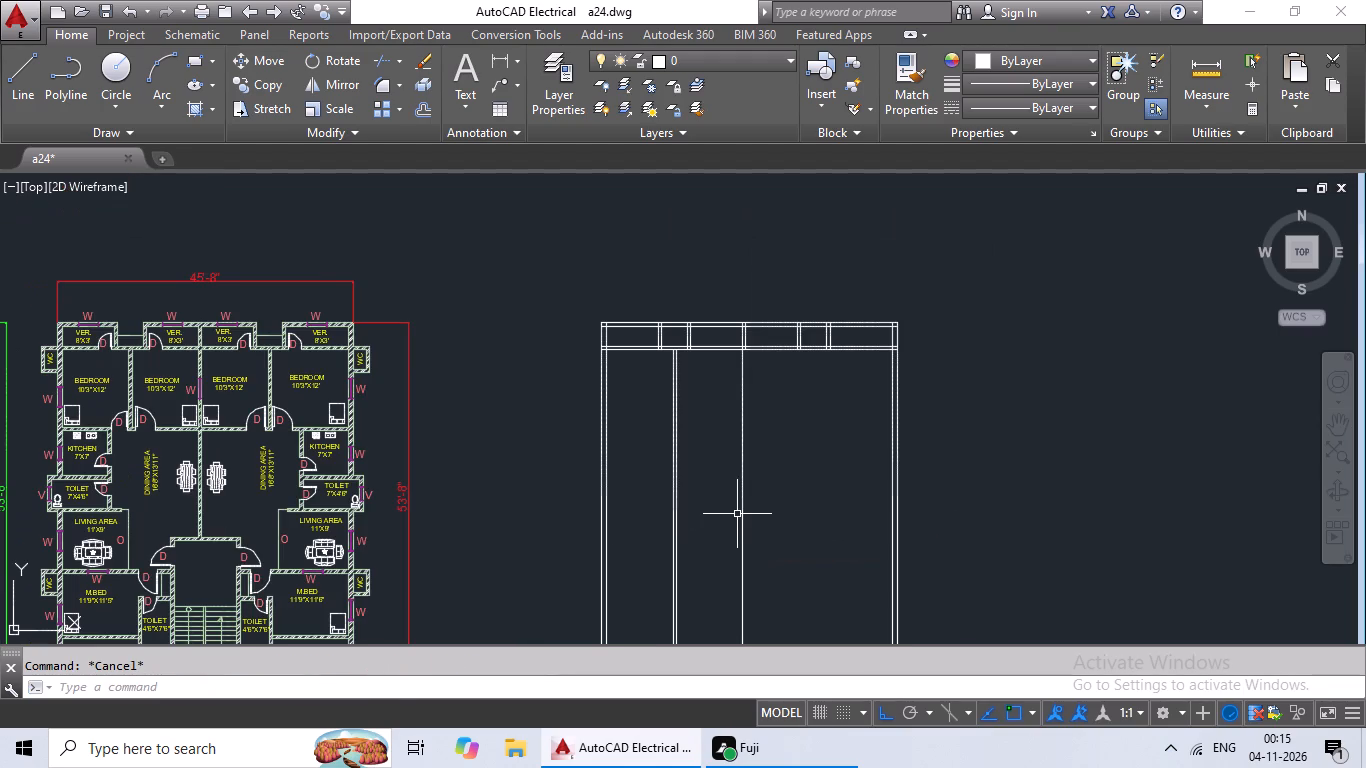
pyautogui.press('Escape')
pyautogui.press('o')
pyautogui.press('Return')
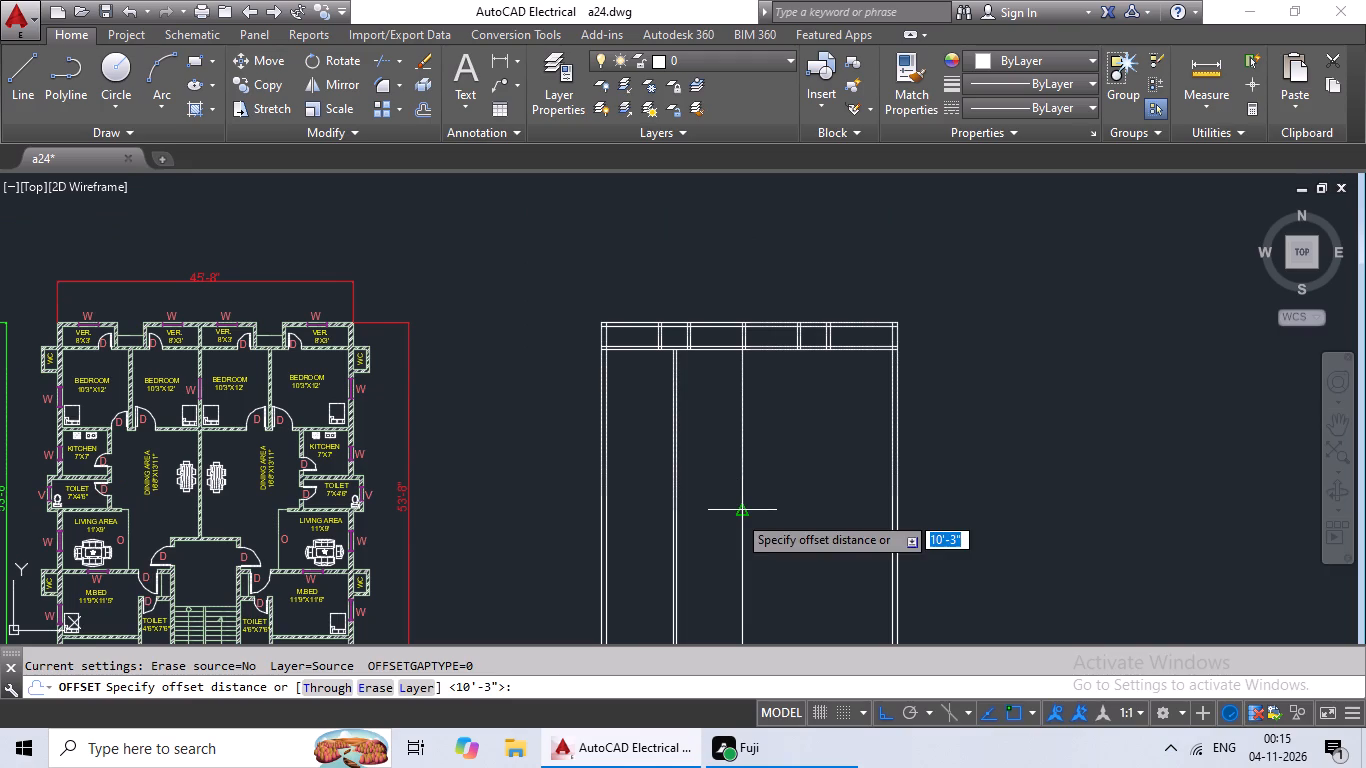
pyautogui.write('6"')
pyautogui.press('Return')
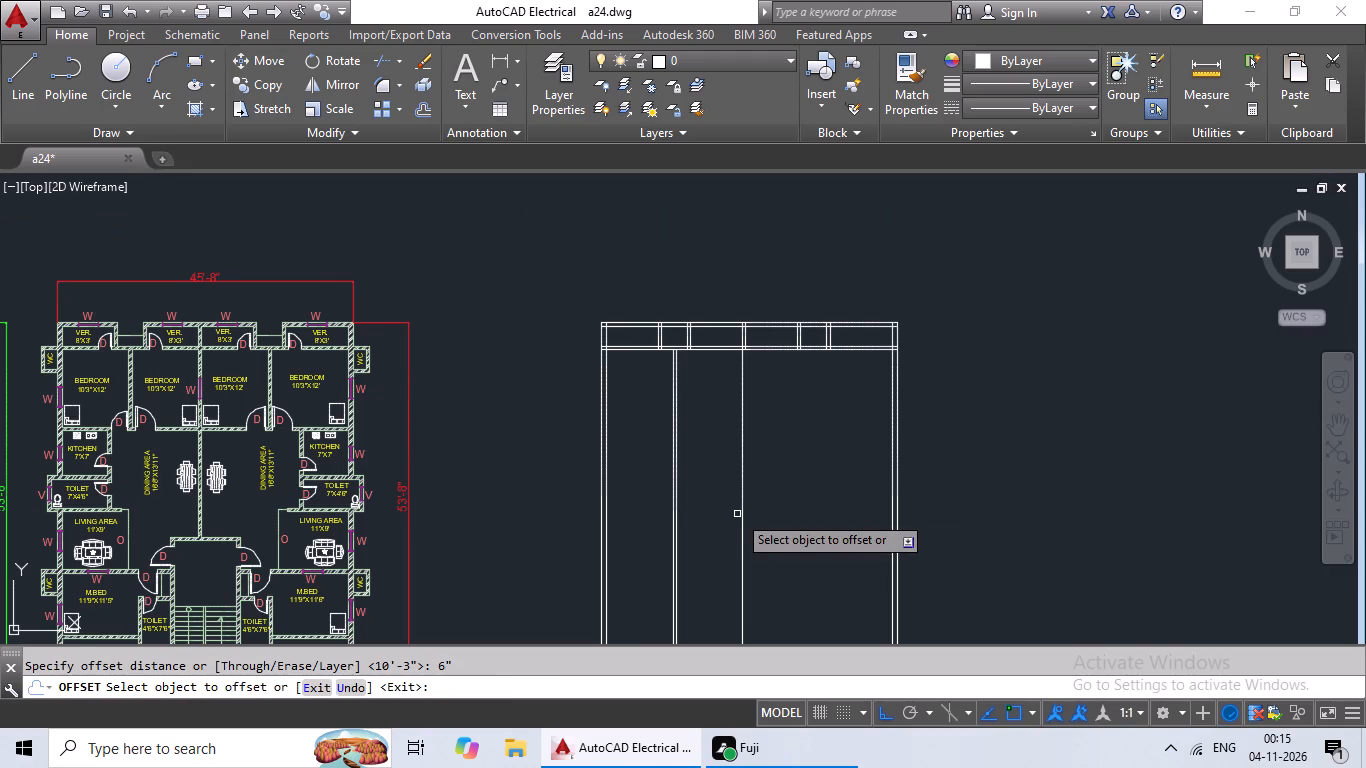
pyautogui.scroll(-1, 765, 496)
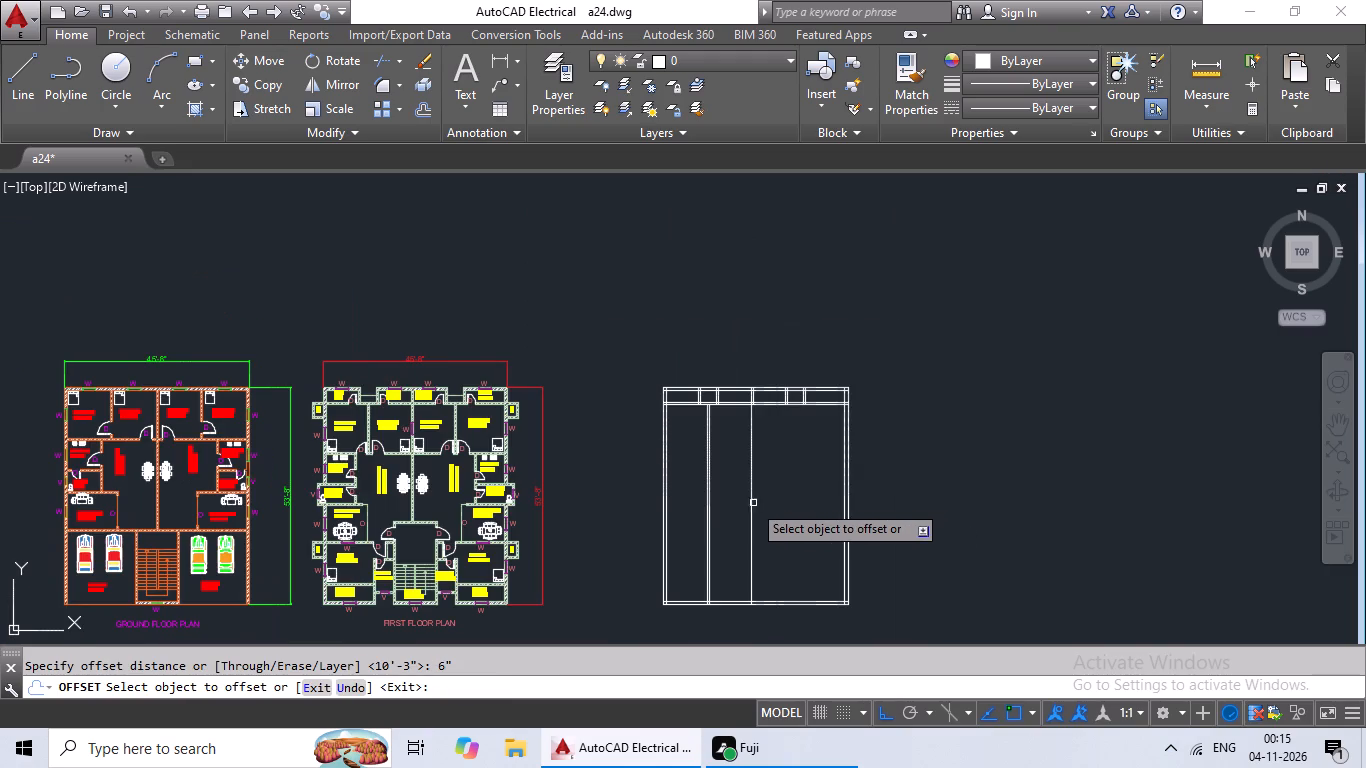
pyautogui.click(753, 504)
pyautogui.click(779, 493)
pyautogui.press('Escape')
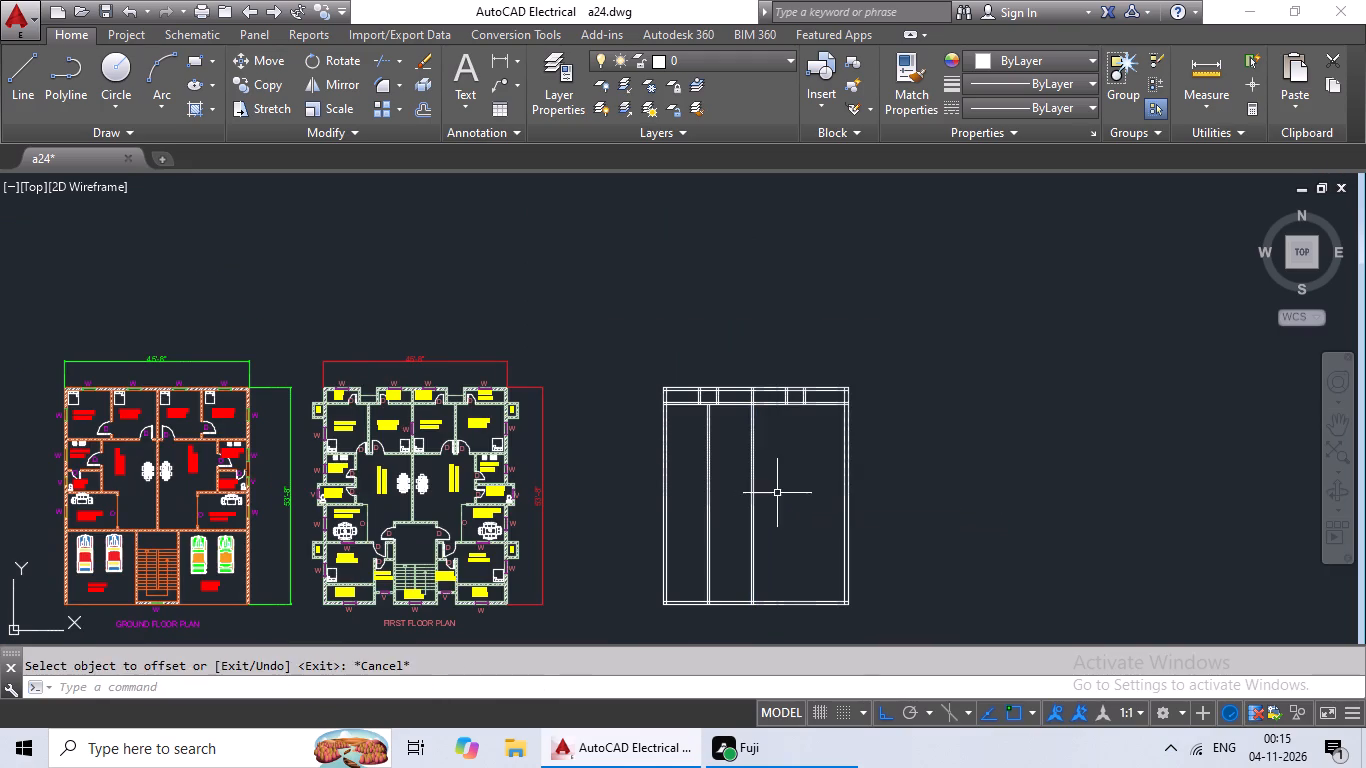
pyautogui.press('Escape')
pyautogui.press('Escape')
pyautogui.press('Escape')
# Offset the right face of the middle partition wall 10'3" to the right.
pyautogui.press('o')
pyautogui.press('Return')
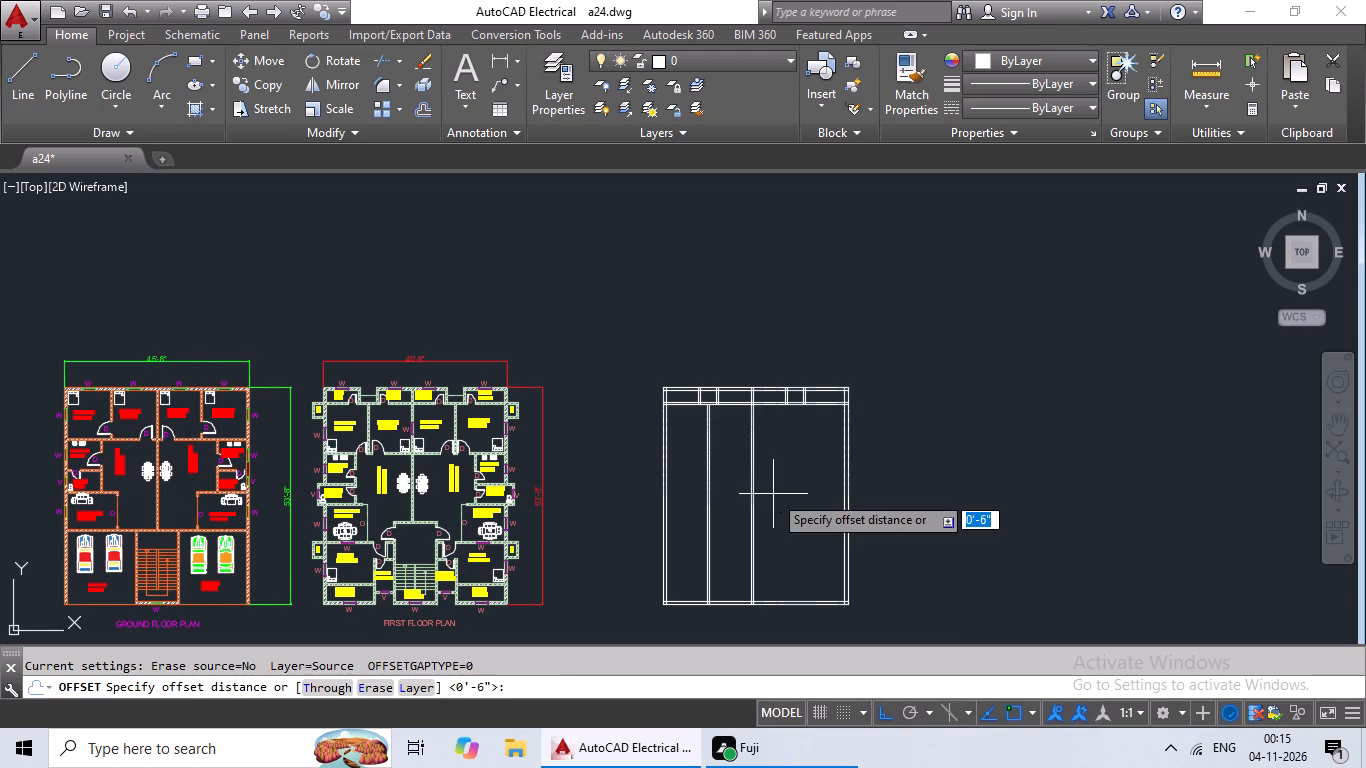
pyautogui.write('10\'3"')
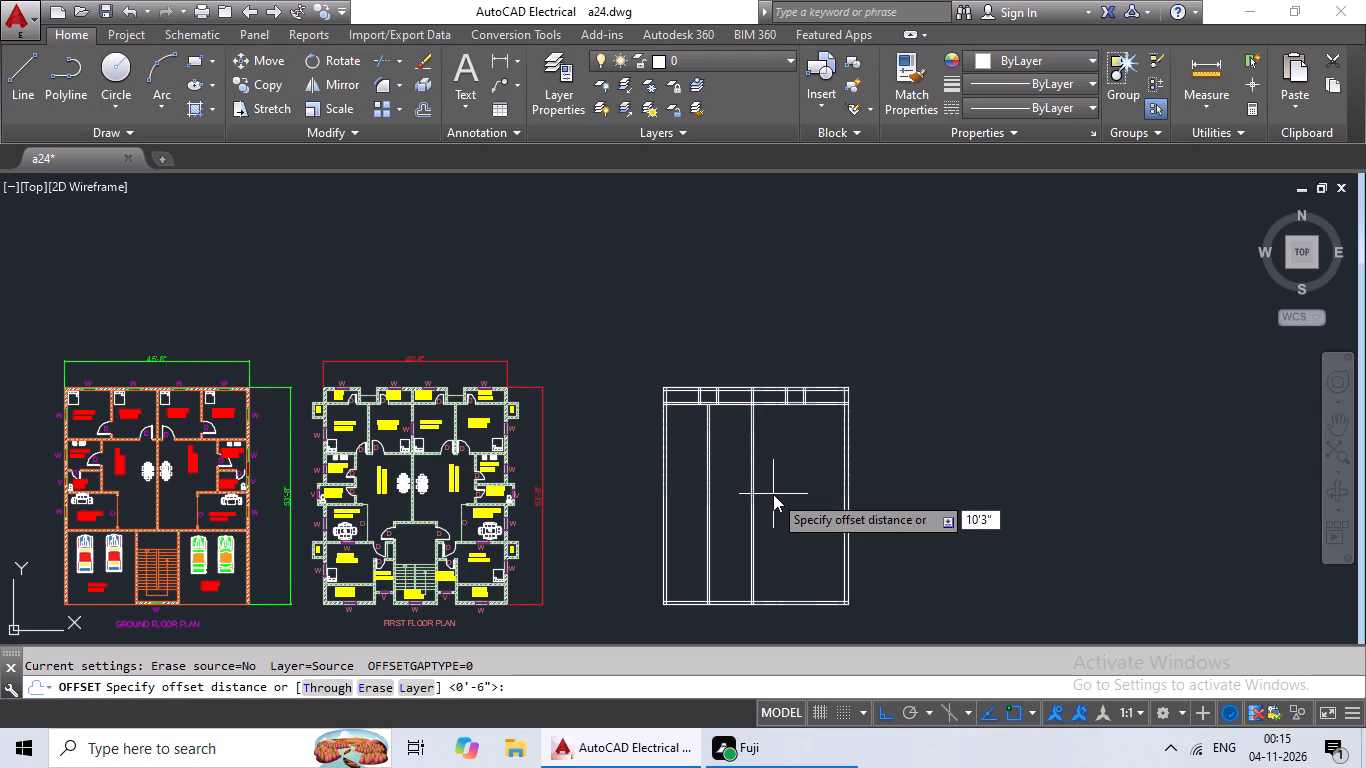
pyautogui.press('Return')
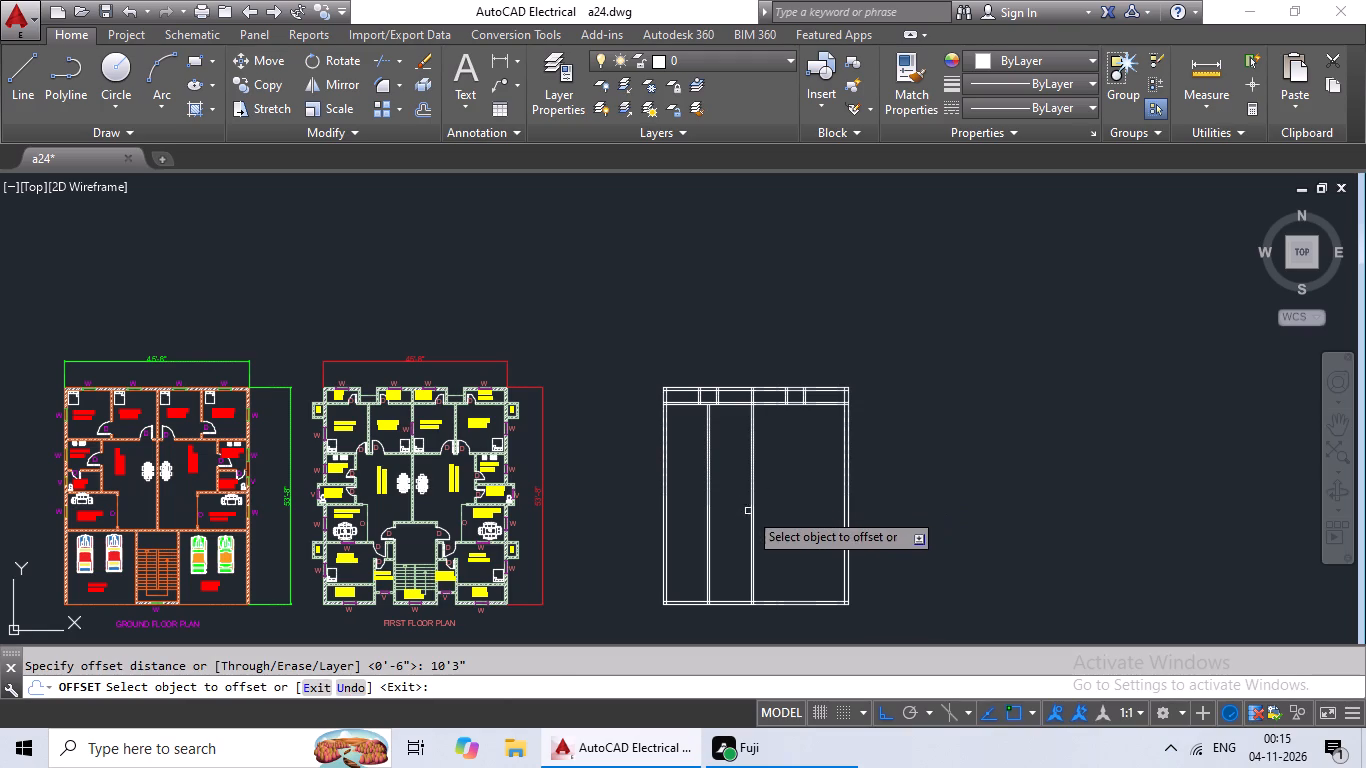
pyautogui.click(753, 505)
pyautogui.click(826, 504)
pyautogui.press('Escape')
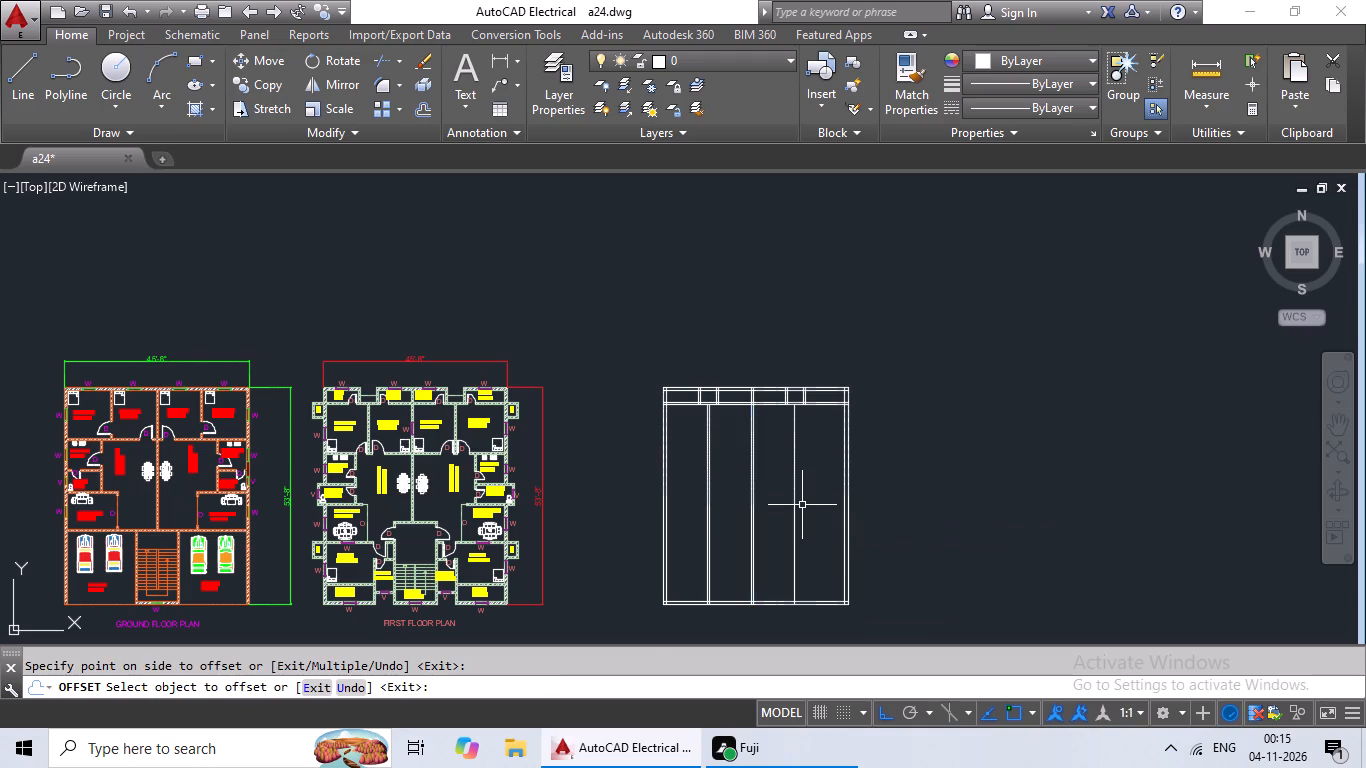
pyautogui.press('Escape')
# Offset the newest vertical line 6" to the right to form the third bedroom partition wall.
pyautogui.scroll(1, 802, 505)
pyautogui.press('Escape')
pyautogui.press('Escape')
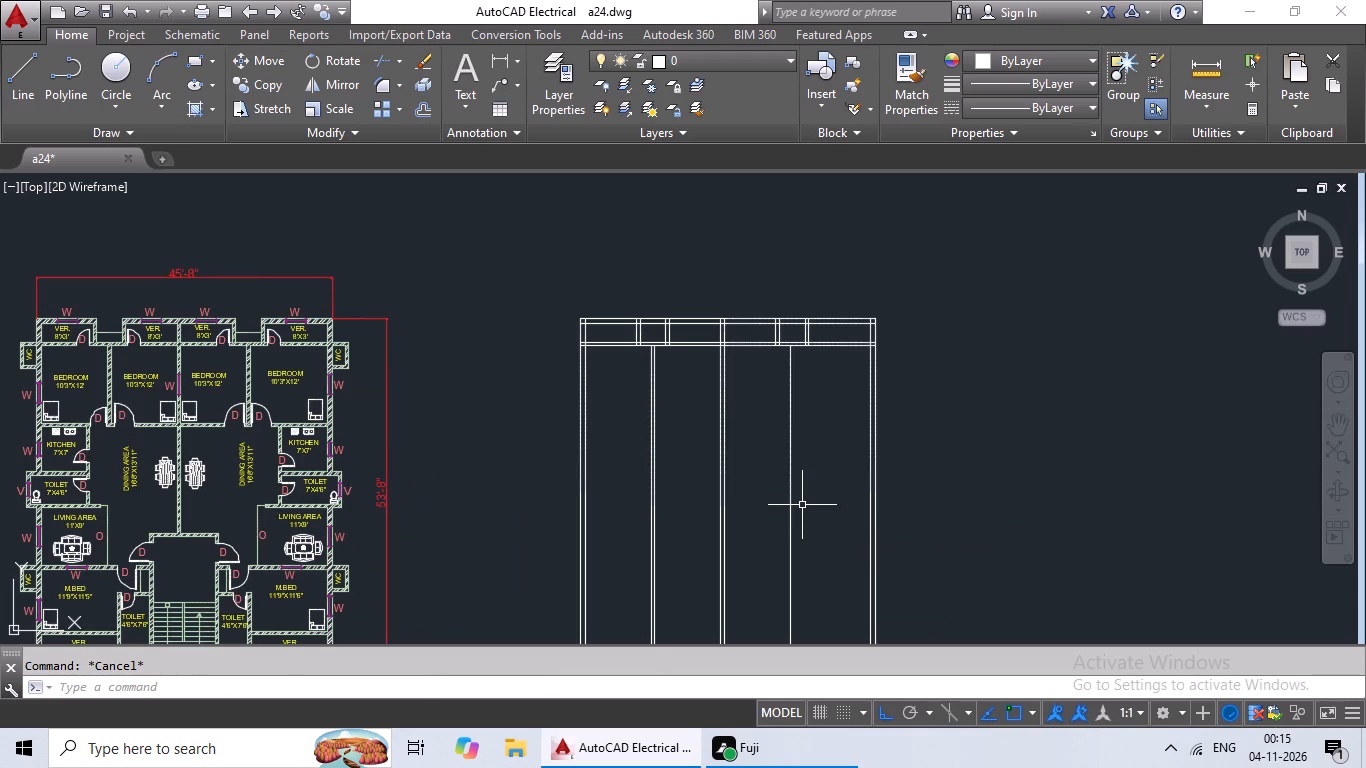
pyautogui.press('o')
pyautogui.press('Return')
pyautogui.write('6"')
pyautogui.press('Return')
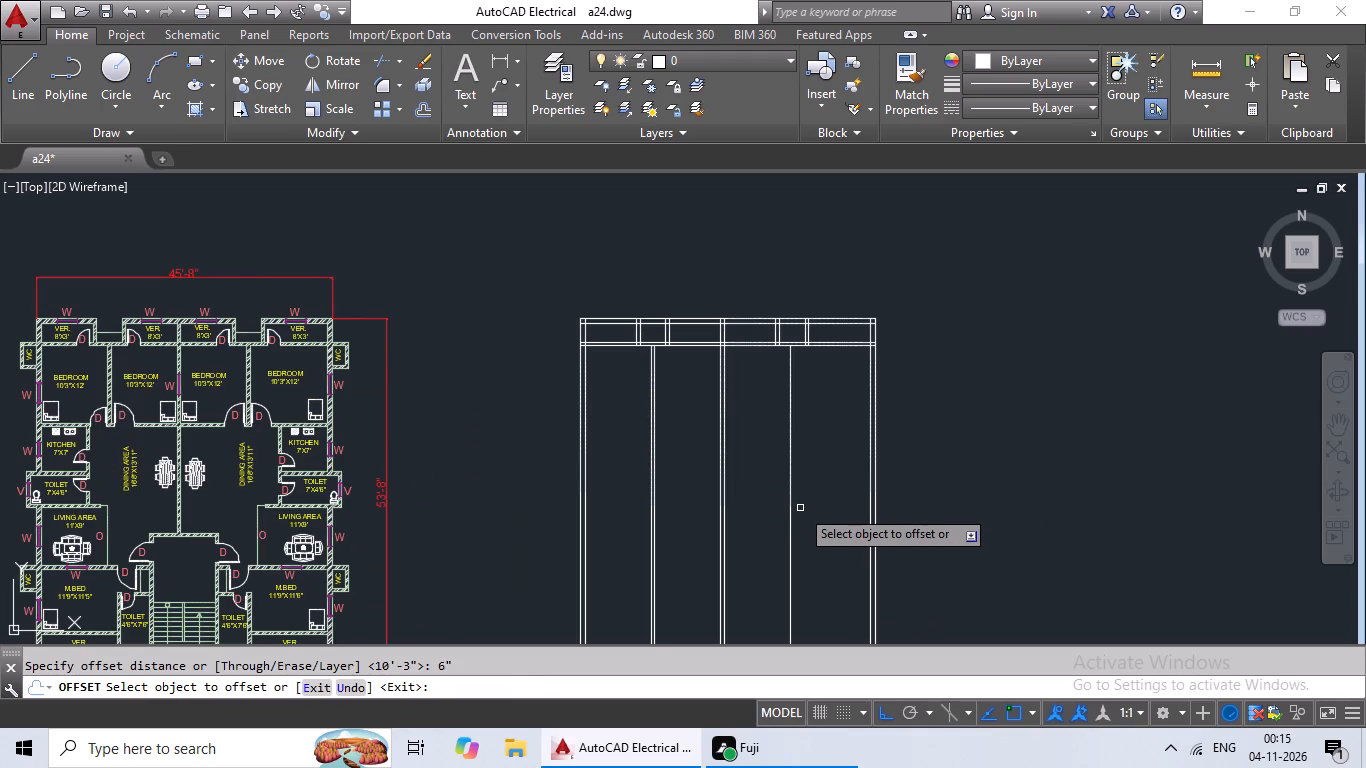
pyautogui.click(788, 518)
pyautogui.click(814, 511)
pyautogui.scroll(1, 822, 487)
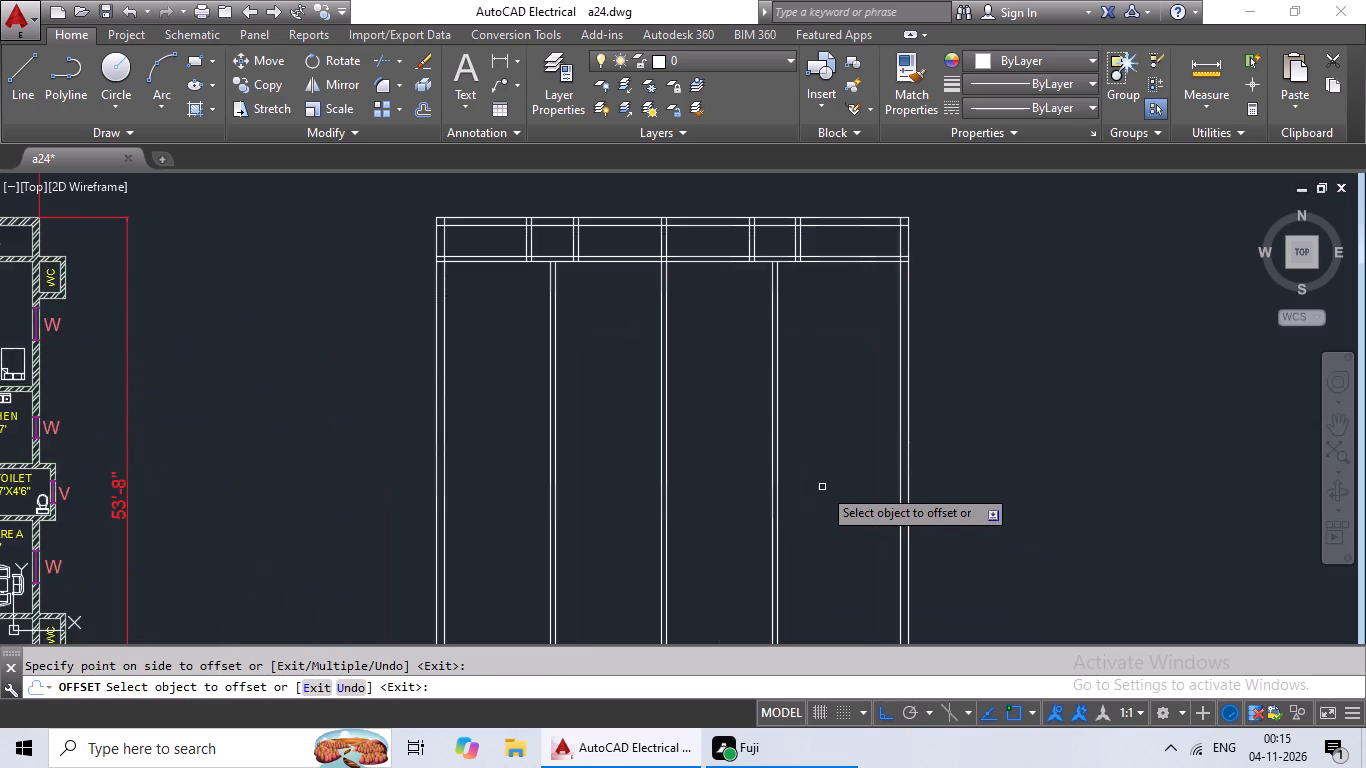
# Offset the lower line of the veranda strip's bottom wall 12' downward.
pyautogui.scroll(-2, 822, 487)
pyautogui.press('Escape')
pyautogui.press('Escape')
pyautogui.press('Escape')
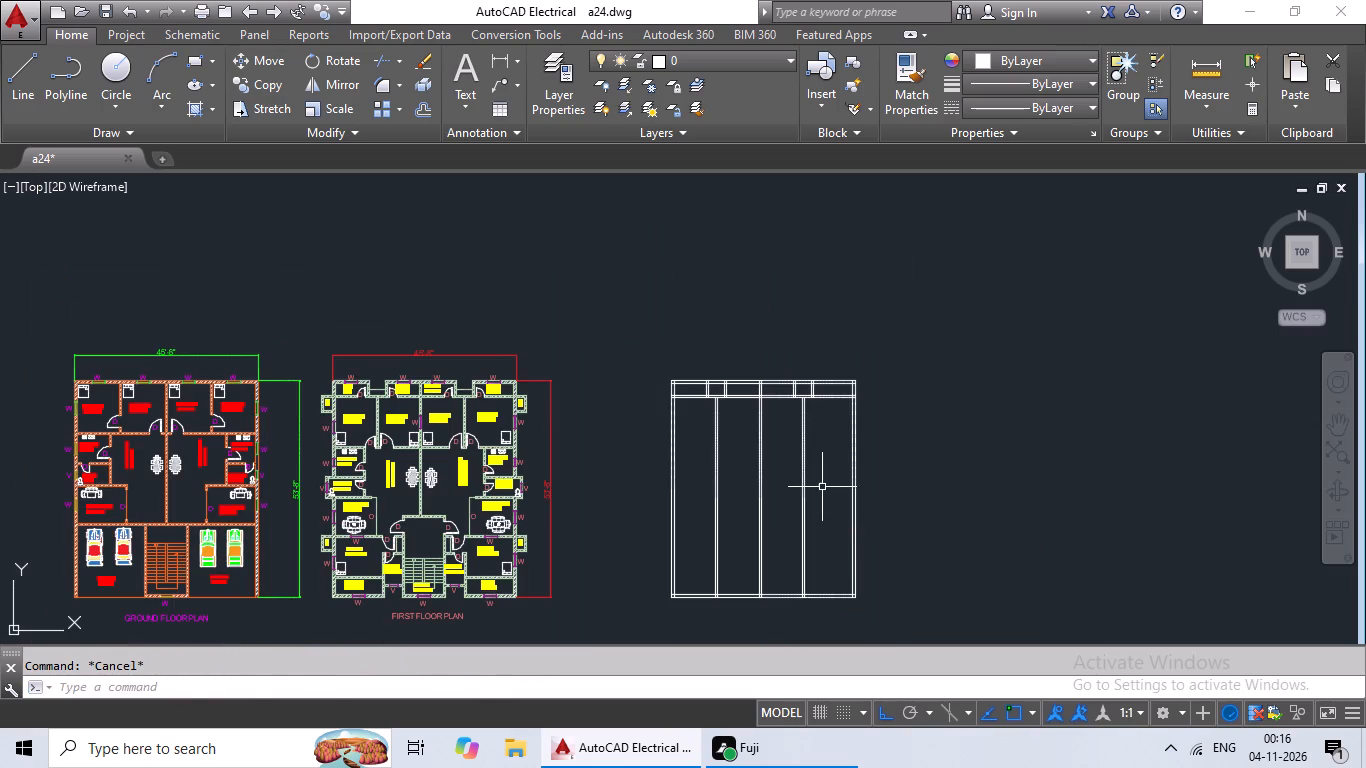
pyautogui.press('o')
pyautogui.press('Return')
pyautogui.write("12'")
pyautogui.press('Return')
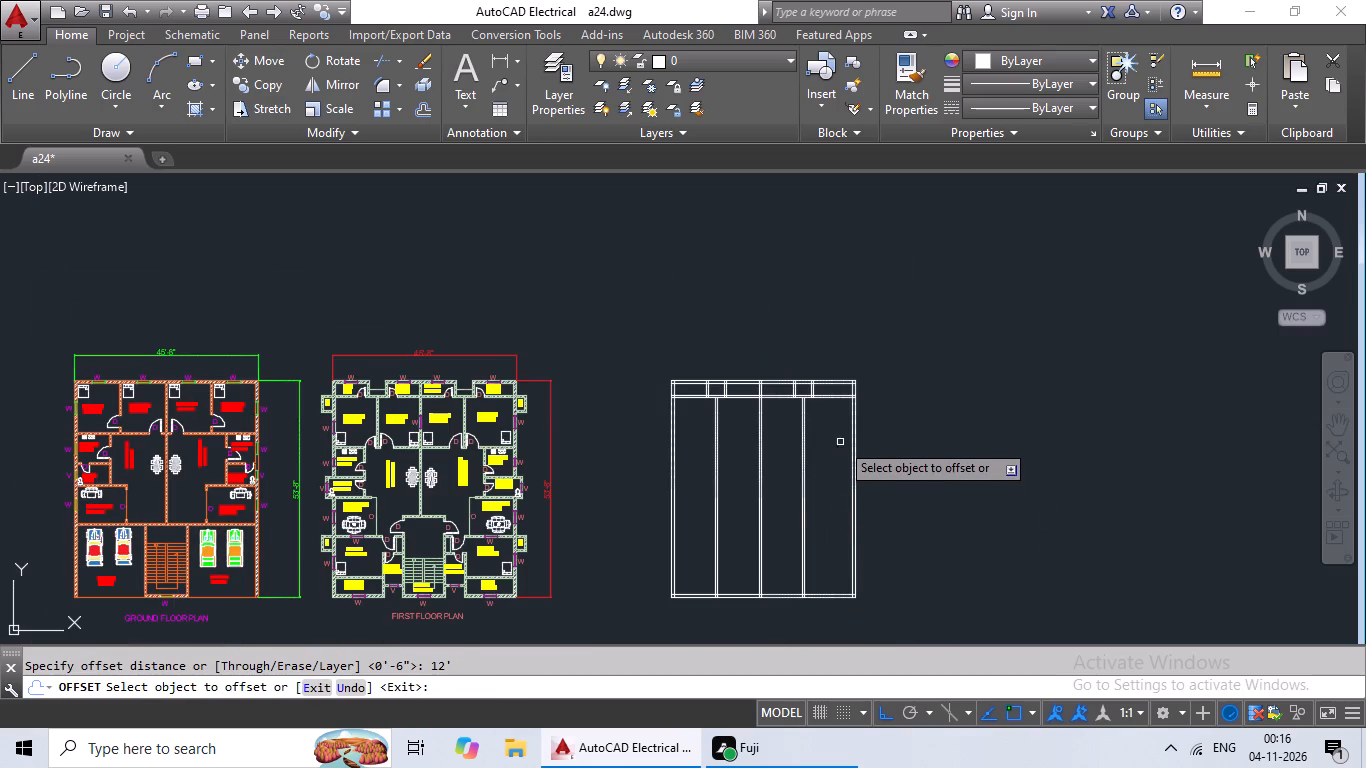
pyautogui.scroll(3, 833, 401)
pyautogui.moveTo(833, 394); pyautogui.dragTo(828, 407)
pyautogui.click(814, 442)
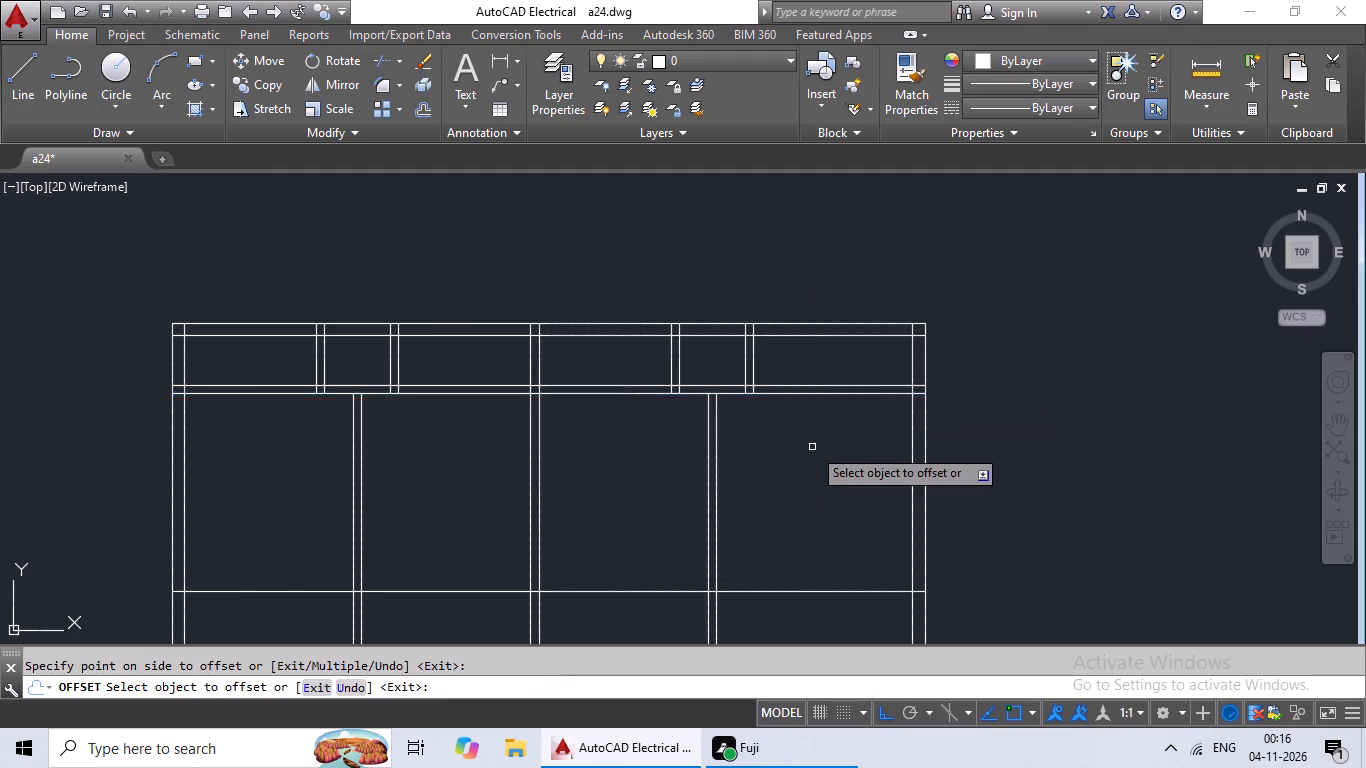
pyautogui.scroll(-2, 812, 447)
pyautogui.moveTo(812, 447); pyautogui.dragTo(828, 417, button='middle')
pyautogui.press('Escape')
pyautogui.press('Escape')
# Offset the new horizontal line 6" downward to form the bedrooms' bottom wall.
pyautogui.press('o')
pyautogui.press('Return')
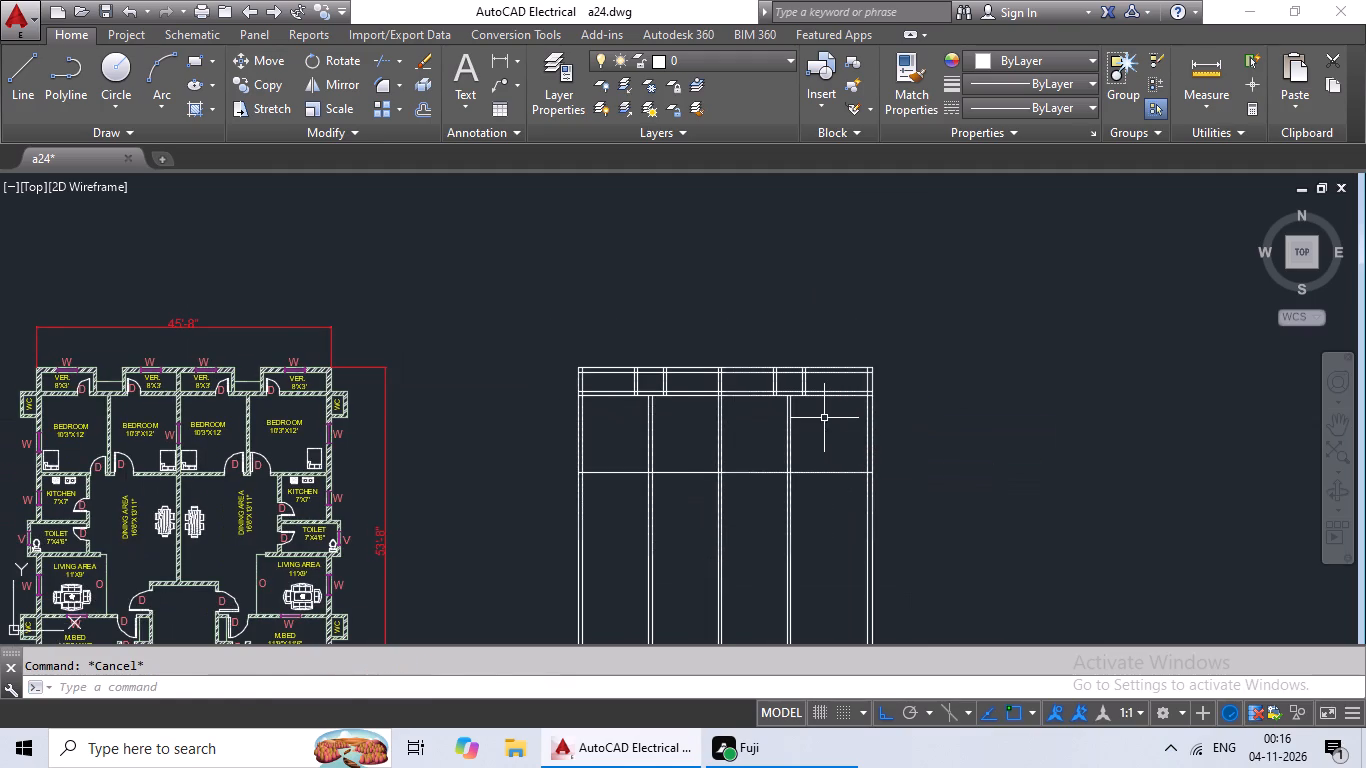
pyautogui.write('6"')
pyautogui.press('Return')
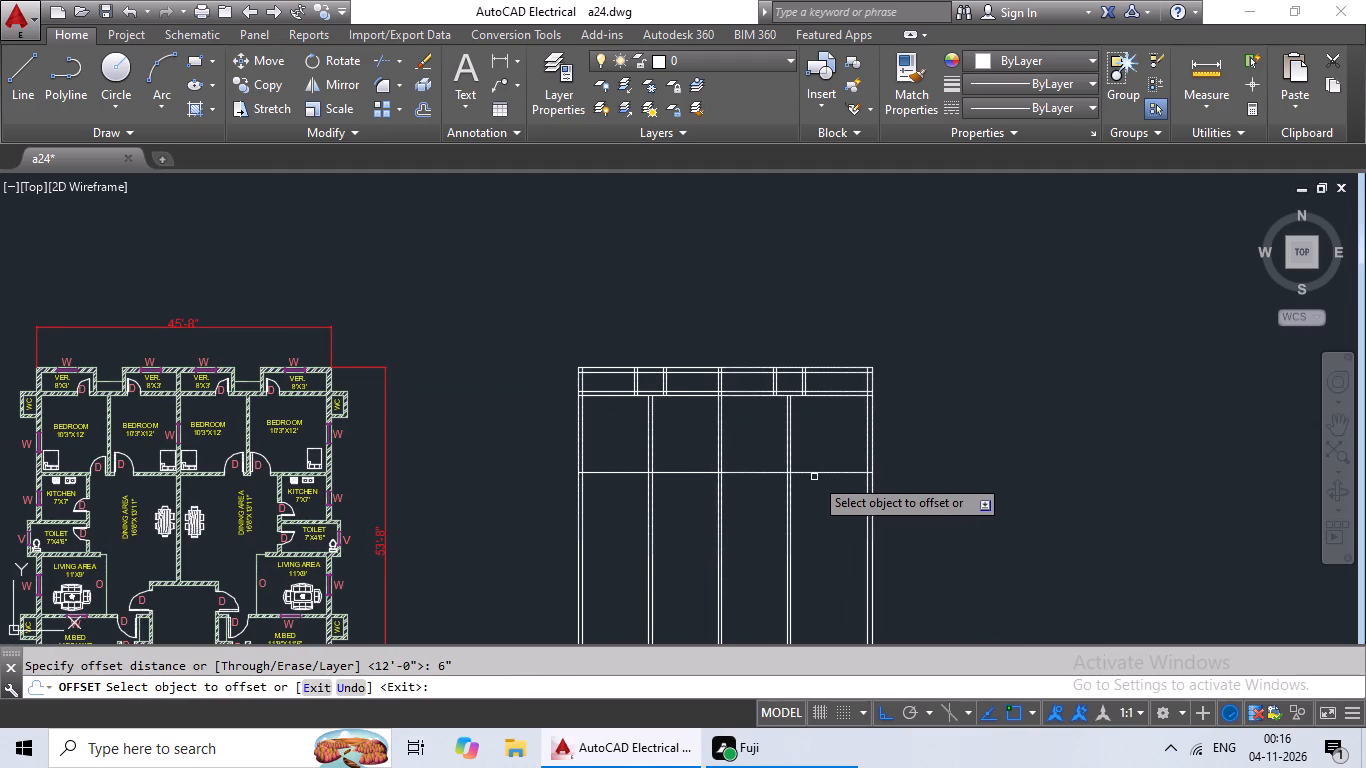
pyautogui.moveTo(815, 475); pyautogui.dragTo(807, 538)
pyautogui.click(807, 542)
pyautogui.press('Escape')
pyautogui.press('Escape')
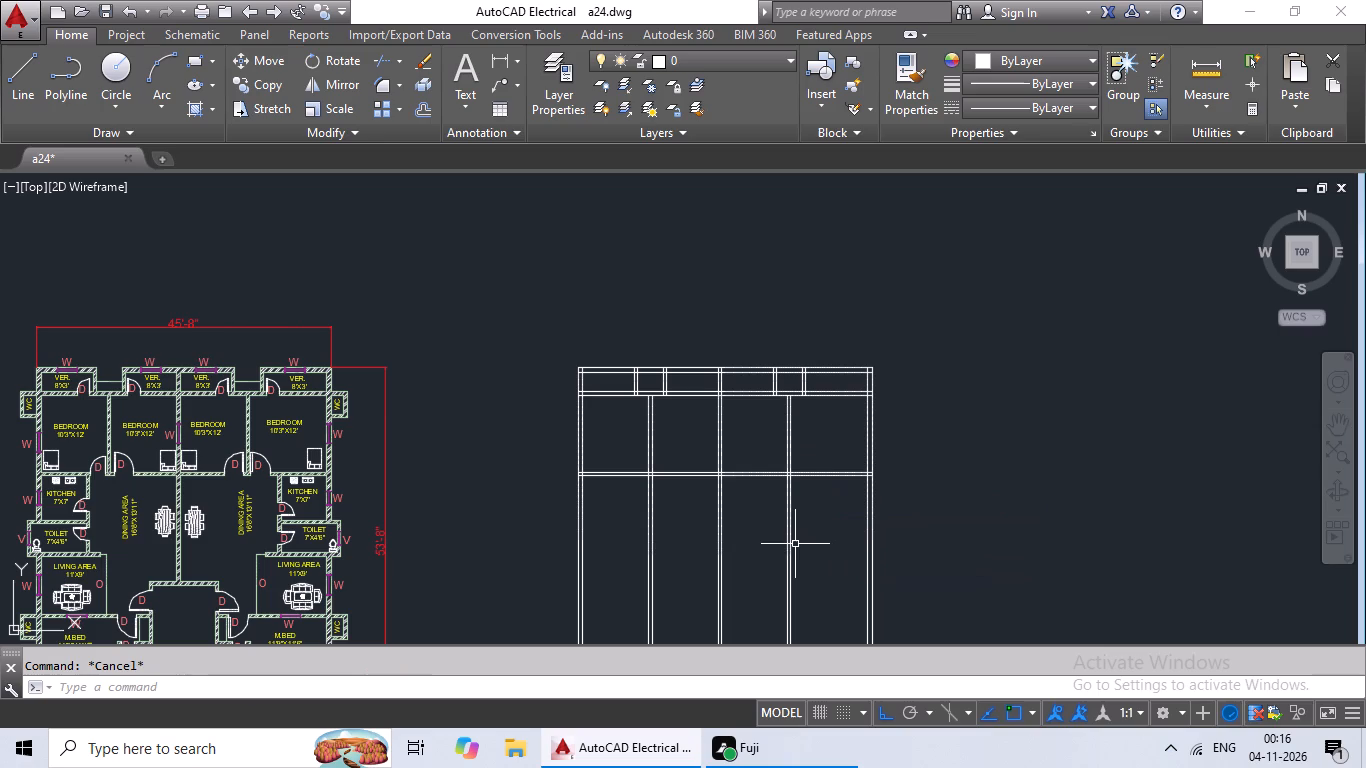
# Trim the three partition walls' lines below the bedrooms' bottom wall.
pyautogui.write('tr')
pyautogui.press('space')
pyautogui.press('space')
pyautogui.scroll(2, 800, 504)
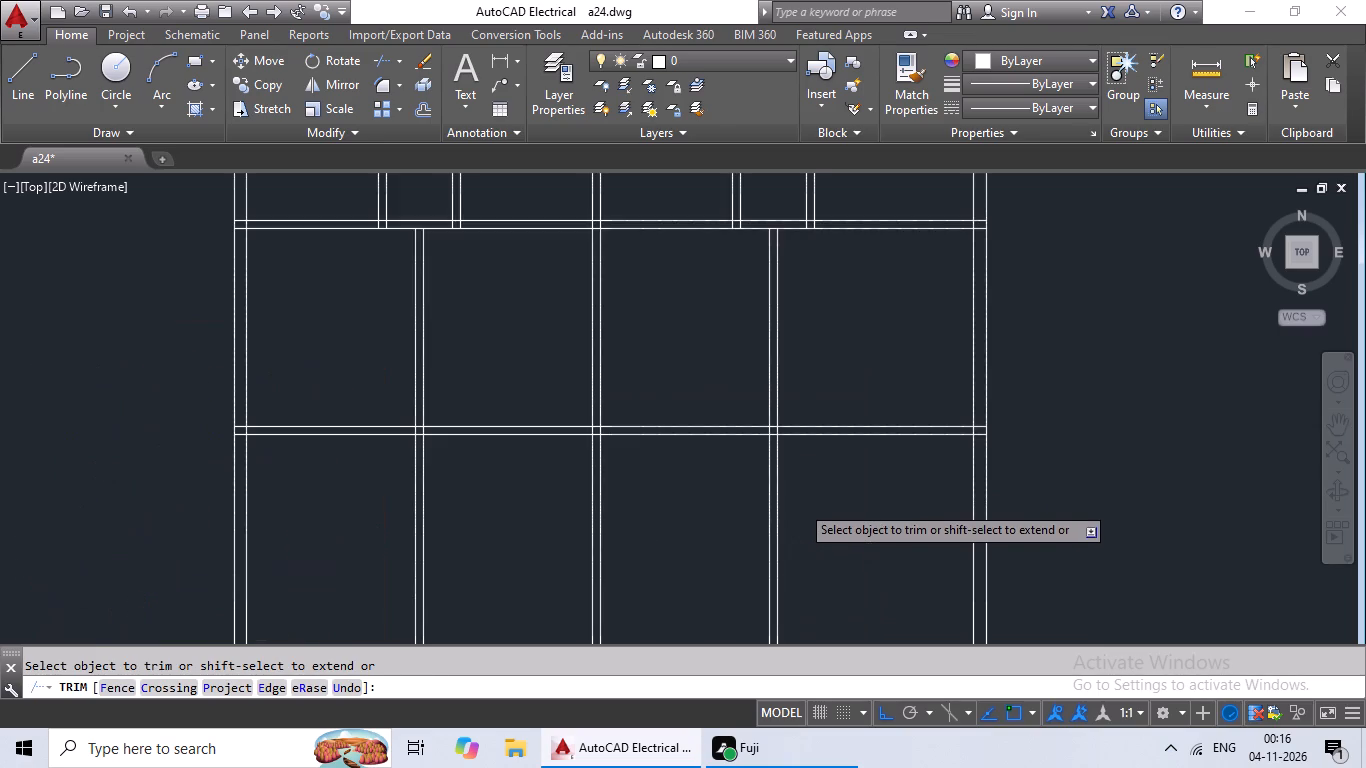
pyautogui.scroll(-2, 828, 487)
pyautogui.scroll(1, 841, 479)
pyautogui.moveTo(852, 475); pyautogui.dragTo(521, 641)
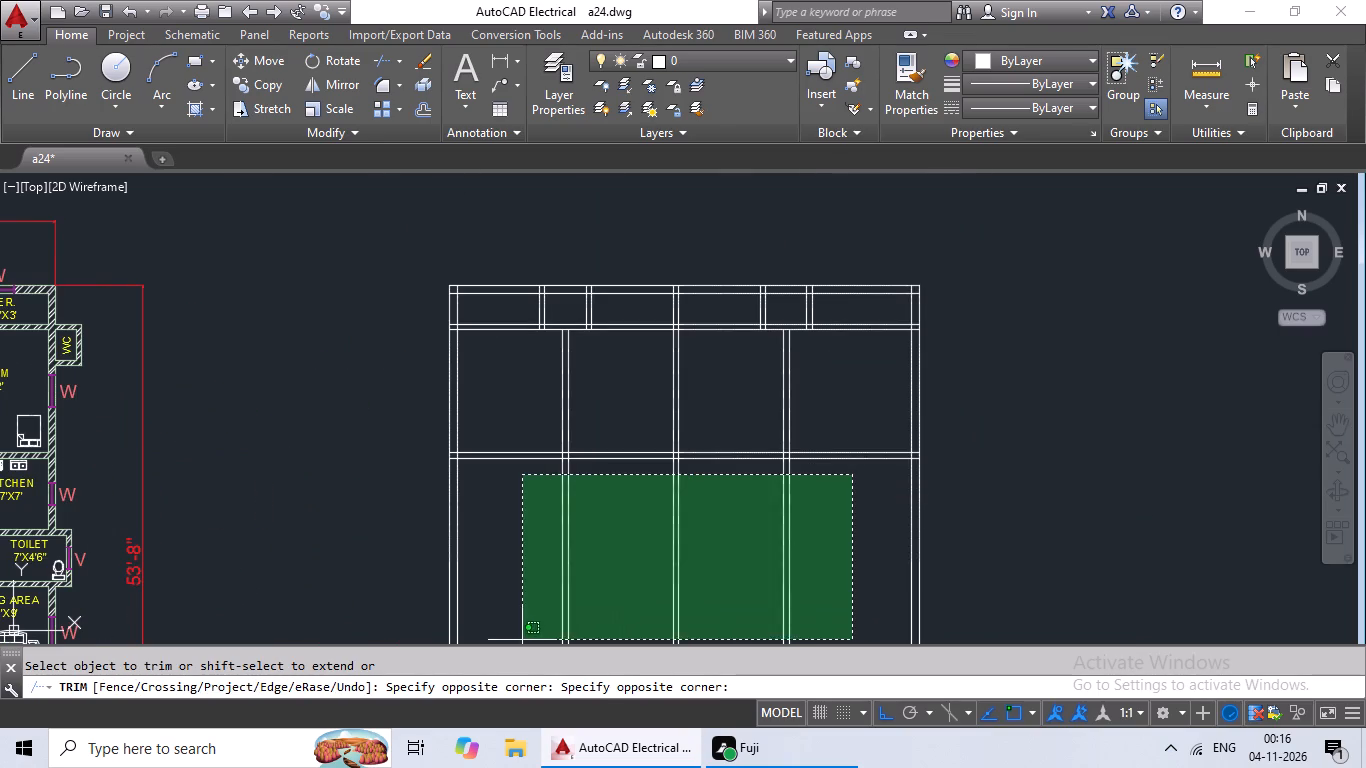
pyautogui.moveTo(521, 641); pyautogui.dragTo(513, 644)
pyautogui.scroll(-3, 737, 514)
pyautogui.scroll(1, 772, 523)
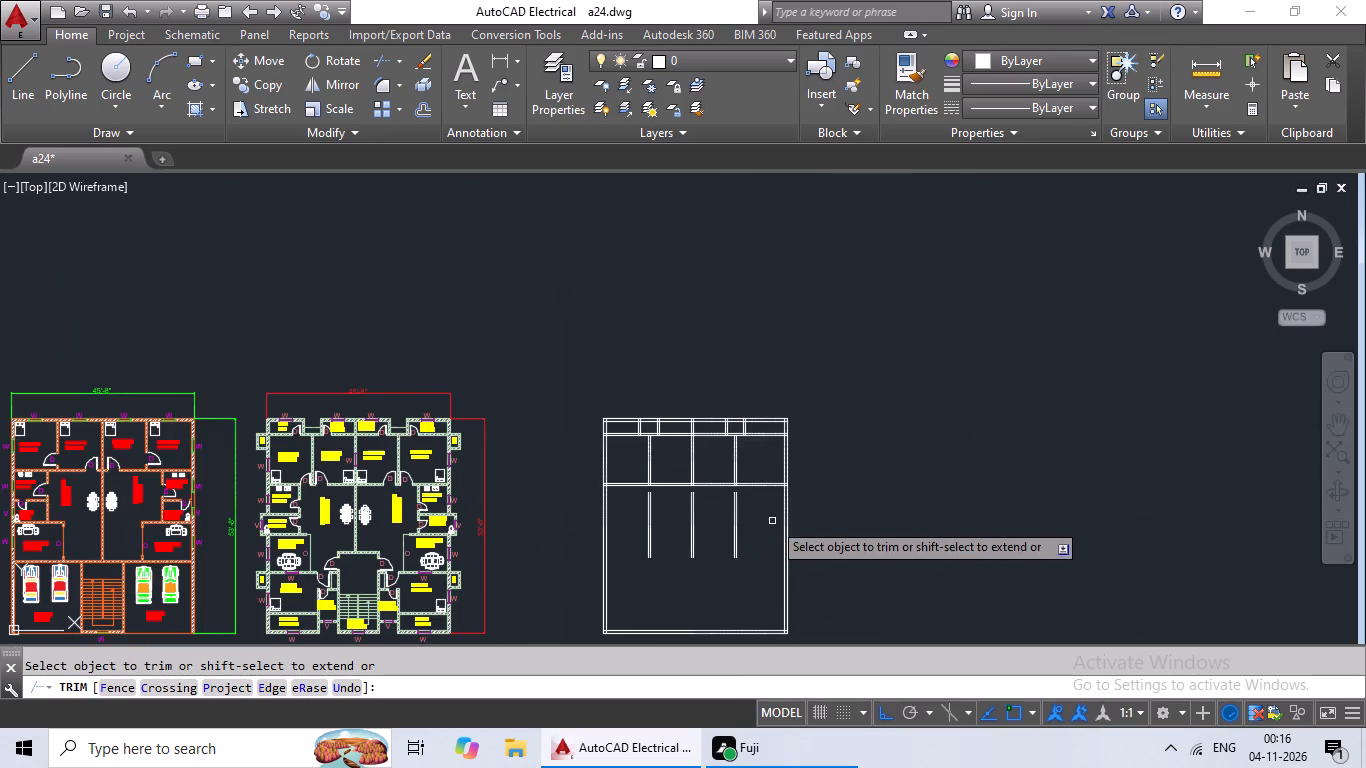
pyautogui.scroll(2, 762, 509)
pyautogui.press('Escape')
# Erase the six leftover partition line segments below the bedrooms' bottom wall.
pyautogui.moveTo(759, 500); pyautogui.dragTo(411, 524)
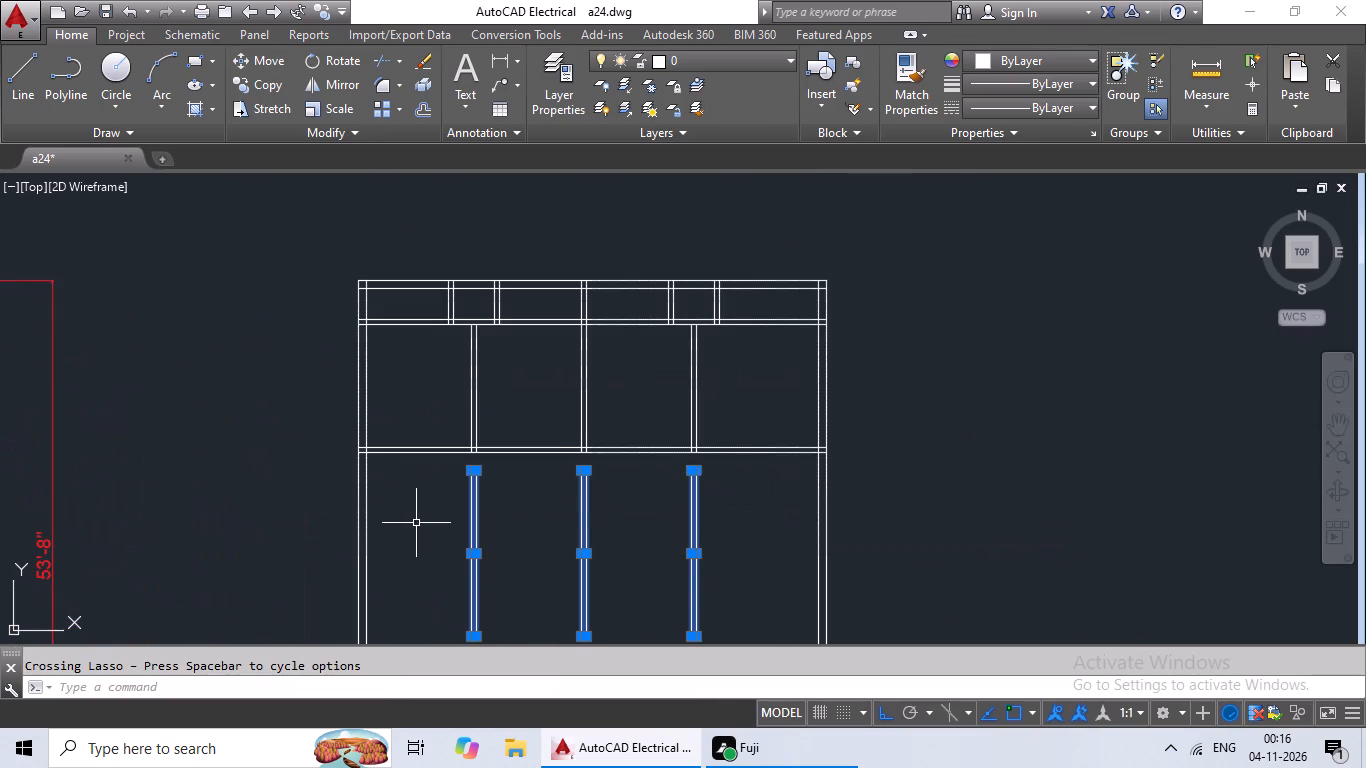
pyautogui.press('Delete')
# Offset the outer faces of the plan's left and right outer walls 2' outward.
pyautogui.scroll(-2, 427, 523)
pyautogui.moveTo(428, 525); pyautogui.dragTo(557, 549, button='middle')
pyautogui.scroll(3, 332, 497)
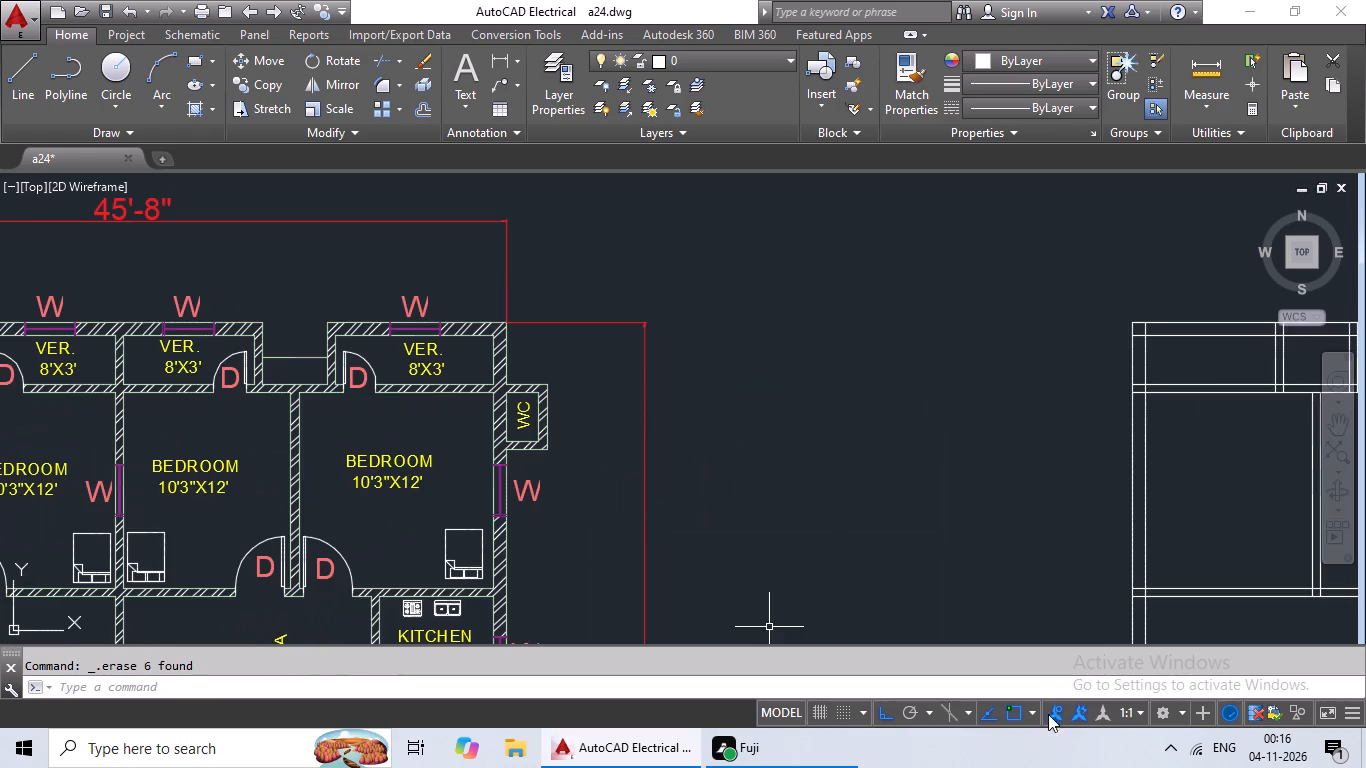
pyautogui.moveTo(1059, 556); pyautogui.dragTo(585, 489, button='middle')
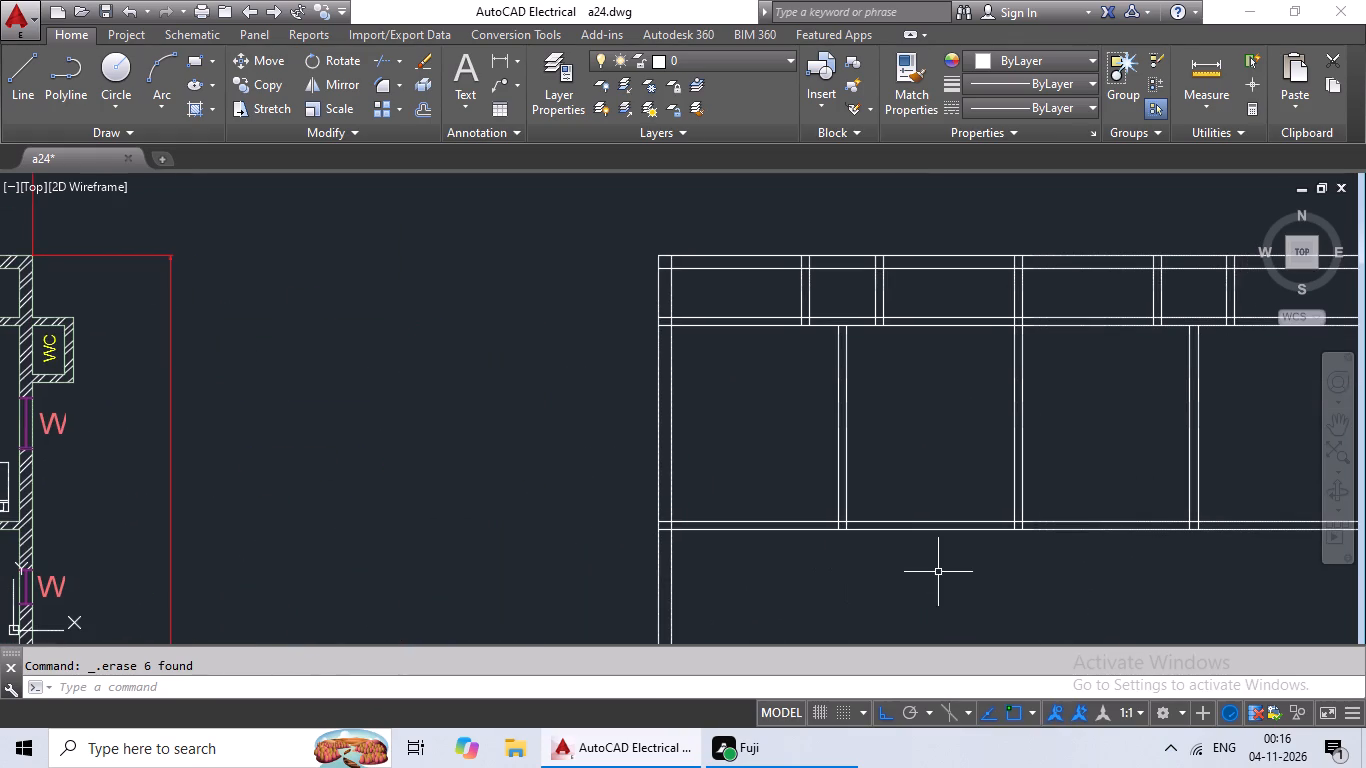
pyautogui.moveTo(968, 559); pyautogui.dragTo(503, 558, button='middle')
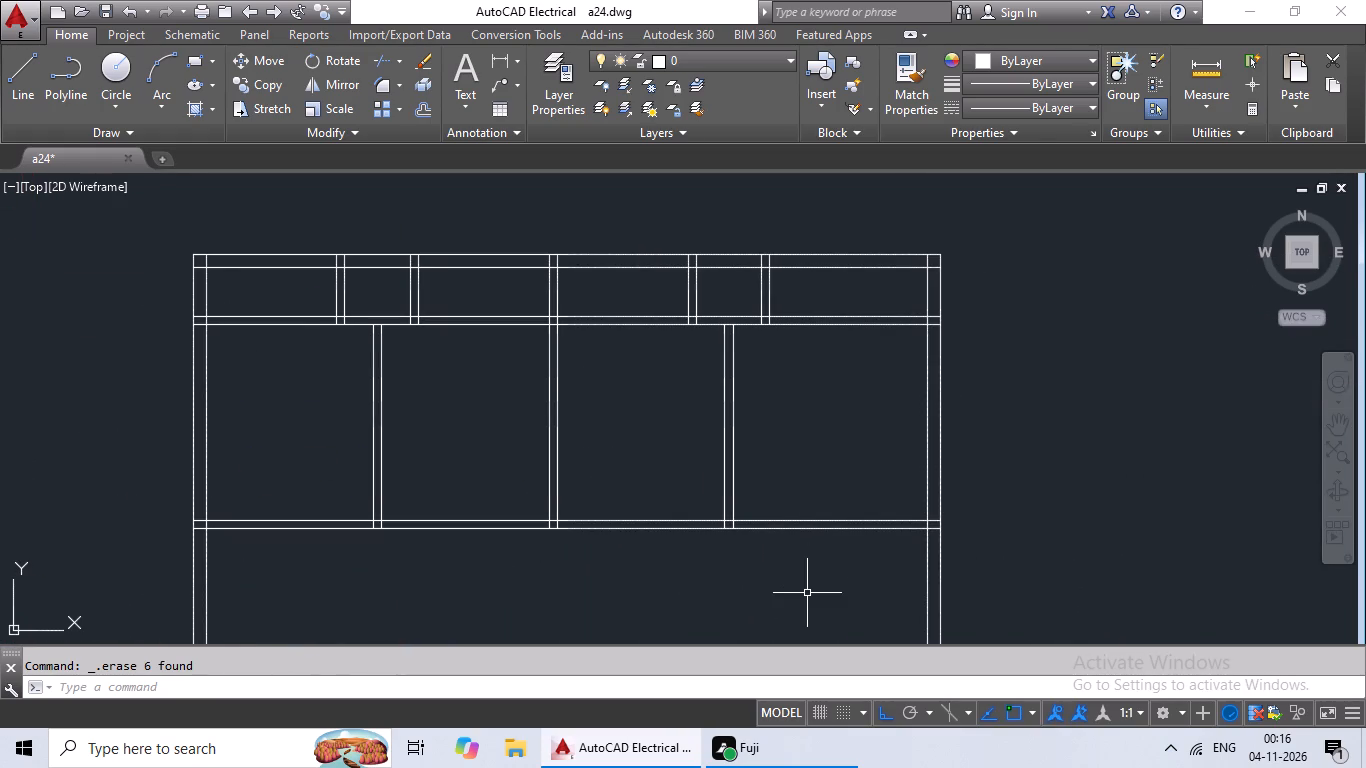
pyautogui.press('Escape')
pyautogui.press('p')
pyautogui.press('Escape')
pyautogui.press('Escape')
pyautogui.press('o')
pyautogui.press('Return')
pyautogui.write("2'")
pyautogui.press('Return')
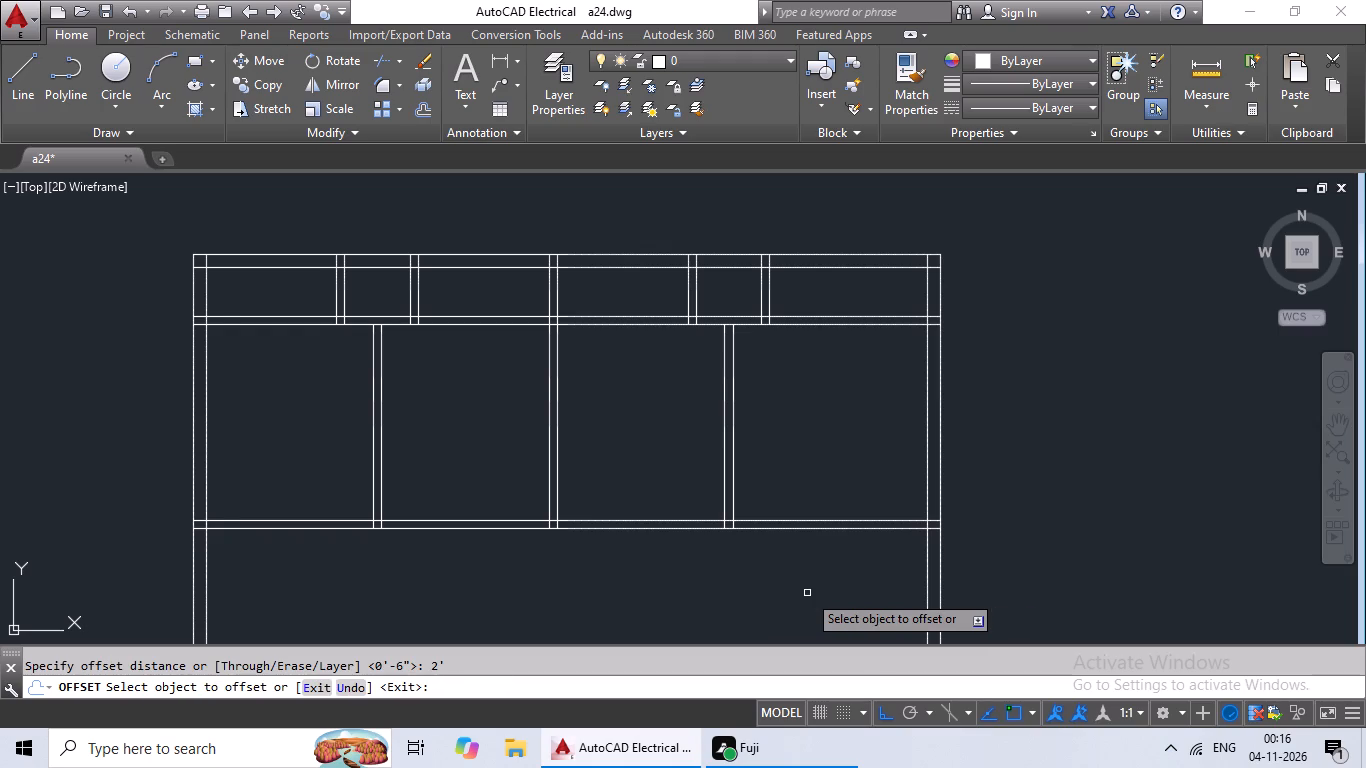
pyautogui.click(941, 410)
pyautogui.click(1025, 410)
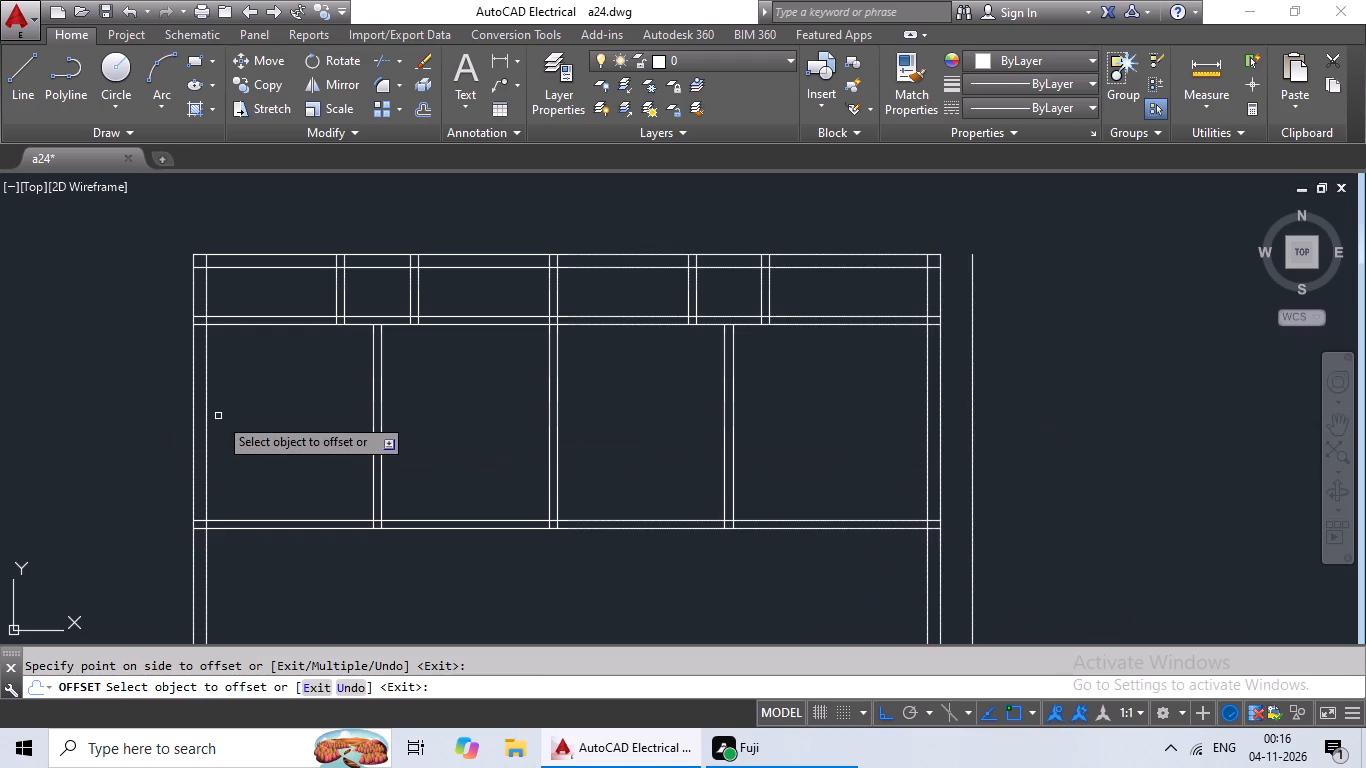
pyautogui.moveTo(193, 423); pyautogui.dragTo(50, 428)
pyautogui.click(28, 430)
pyautogui.press('Escape')
pyautogui.press('Escape')
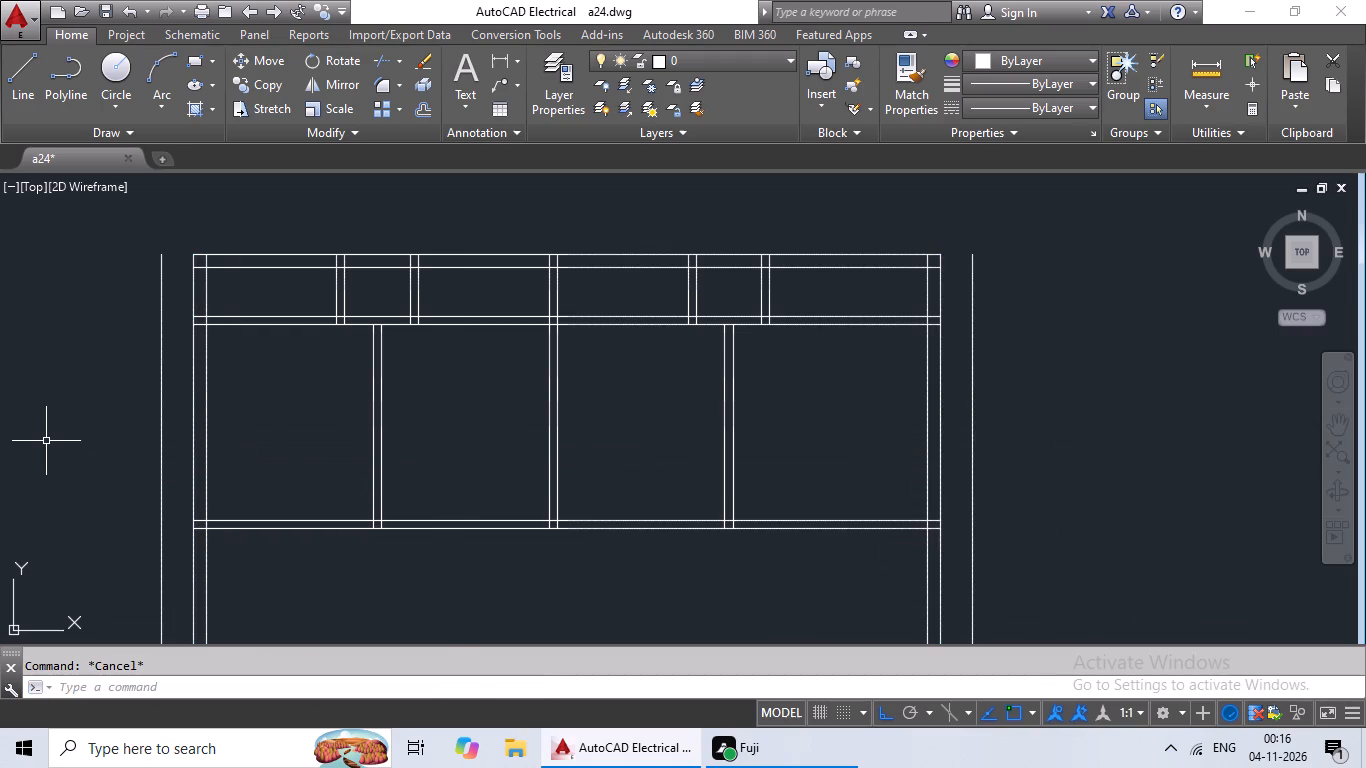
# Offset the two new vertical lines outside the plan 6" outward to form the WC side walls.
pyautogui.press('o')
pyautogui.press('Return')
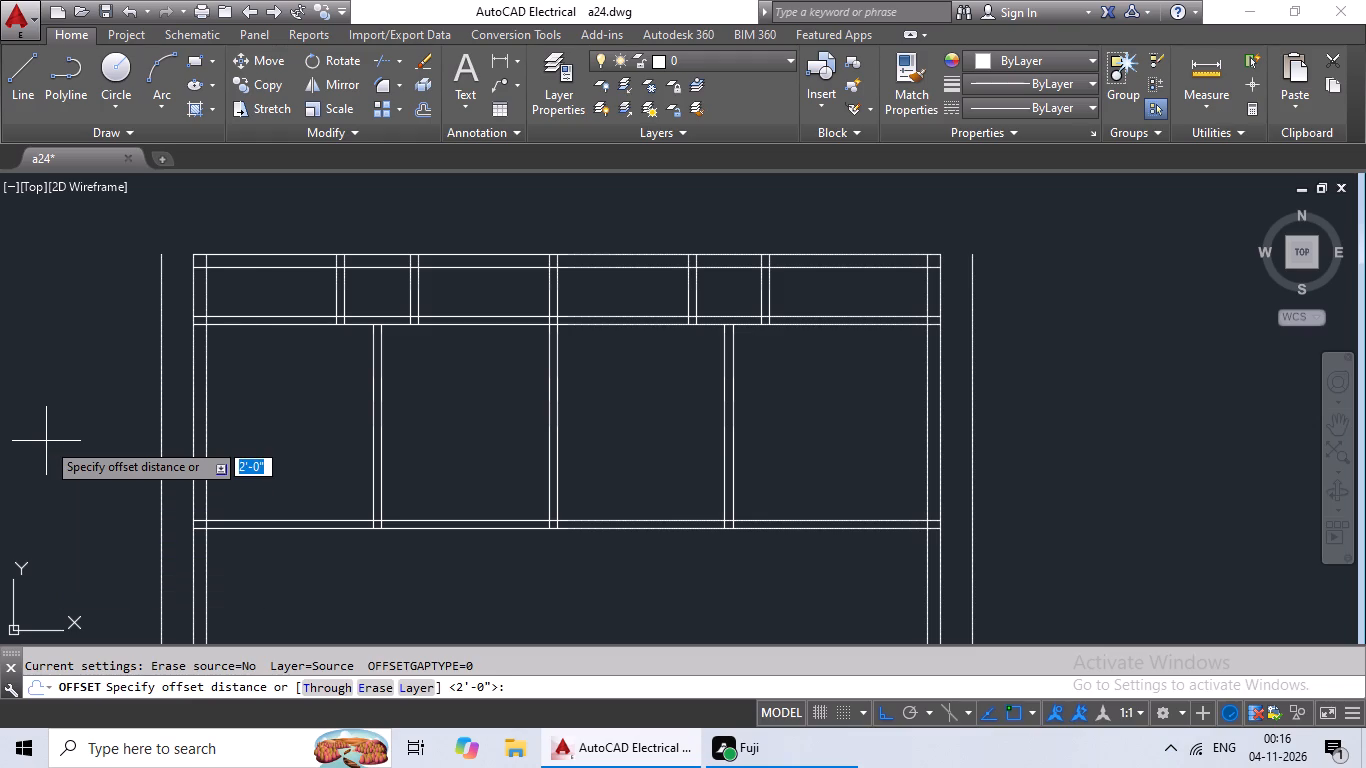
pyautogui.write('6"')
pyautogui.press('Return')
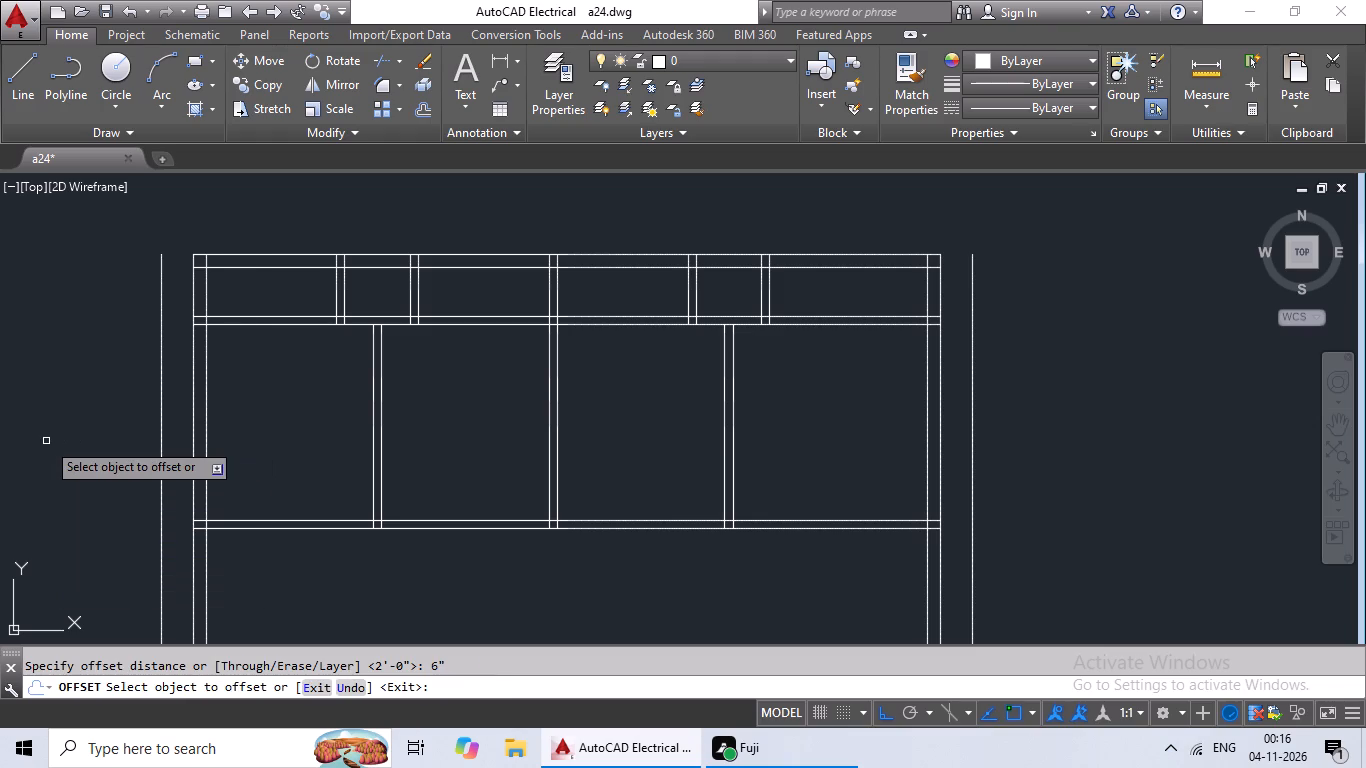
pyautogui.click(971, 449)
pyautogui.click(1020, 449)
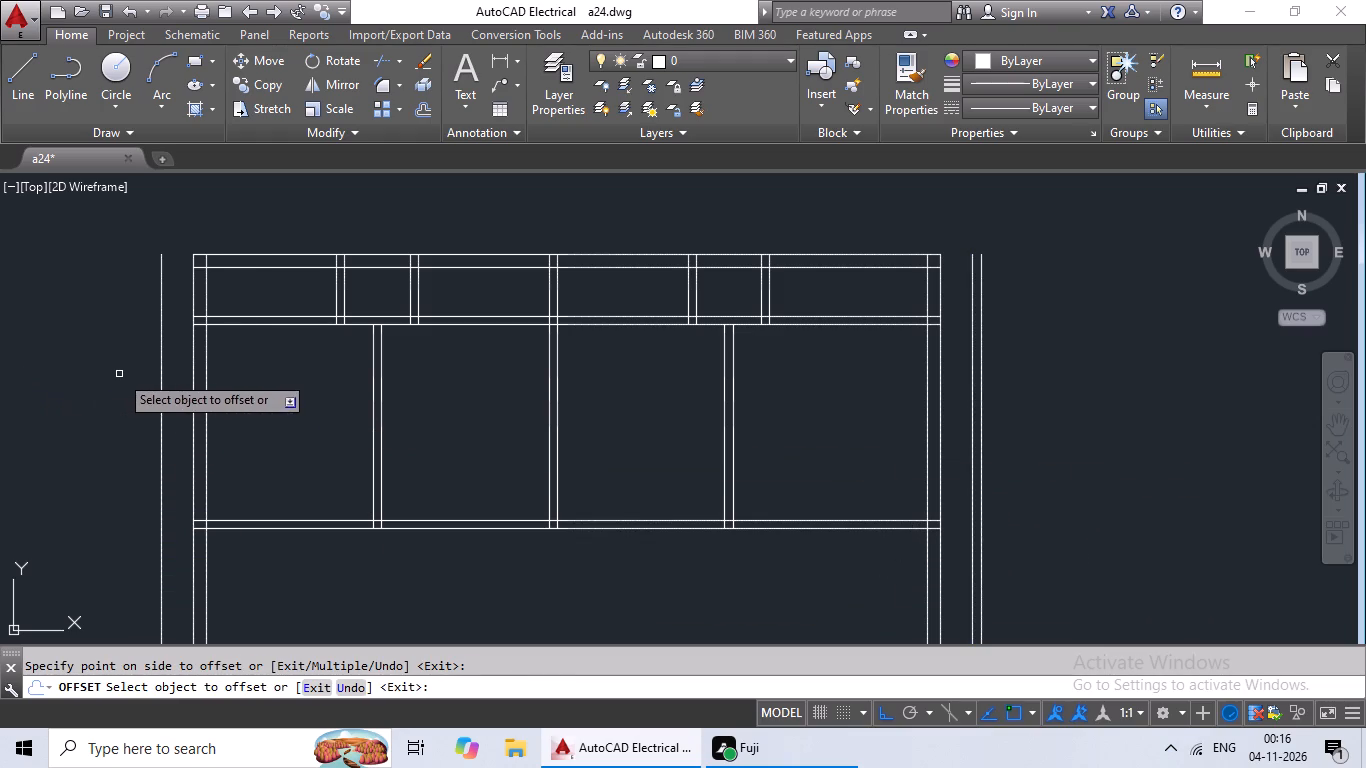
pyautogui.moveTo(158, 376); pyautogui.dragTo(42, 395)
pyautogui.click(39, 395)
pyautogui.press('Escape')
pyautogui.press('Escape')
pyautogui.press('Escape')
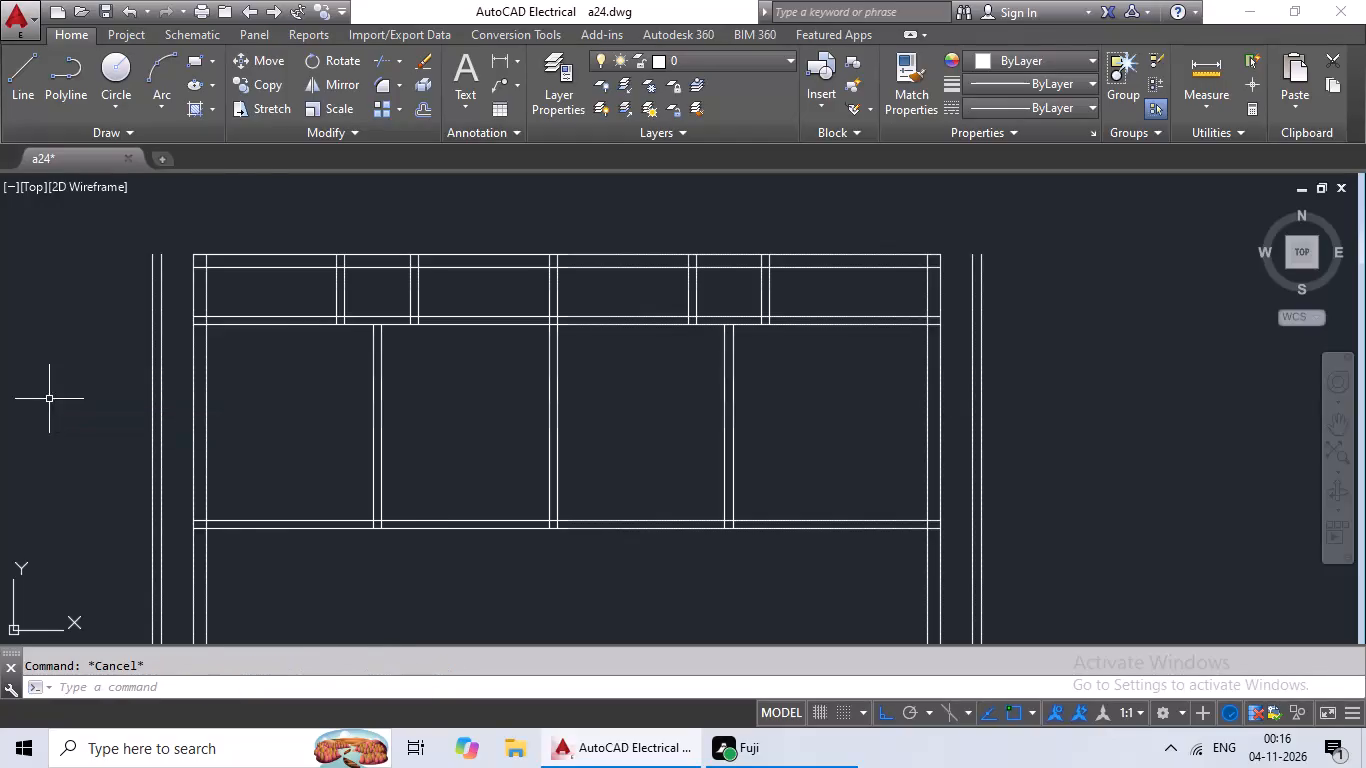
pyautogui.press('Escape')
# Offset the lower line of the veranda strip's bottom wall 3' downward across the bedrooms.
pyautogui.press('o')
pyautogui.press('Return')
pyautogui.write("3'")
pyautogui.press('Return')
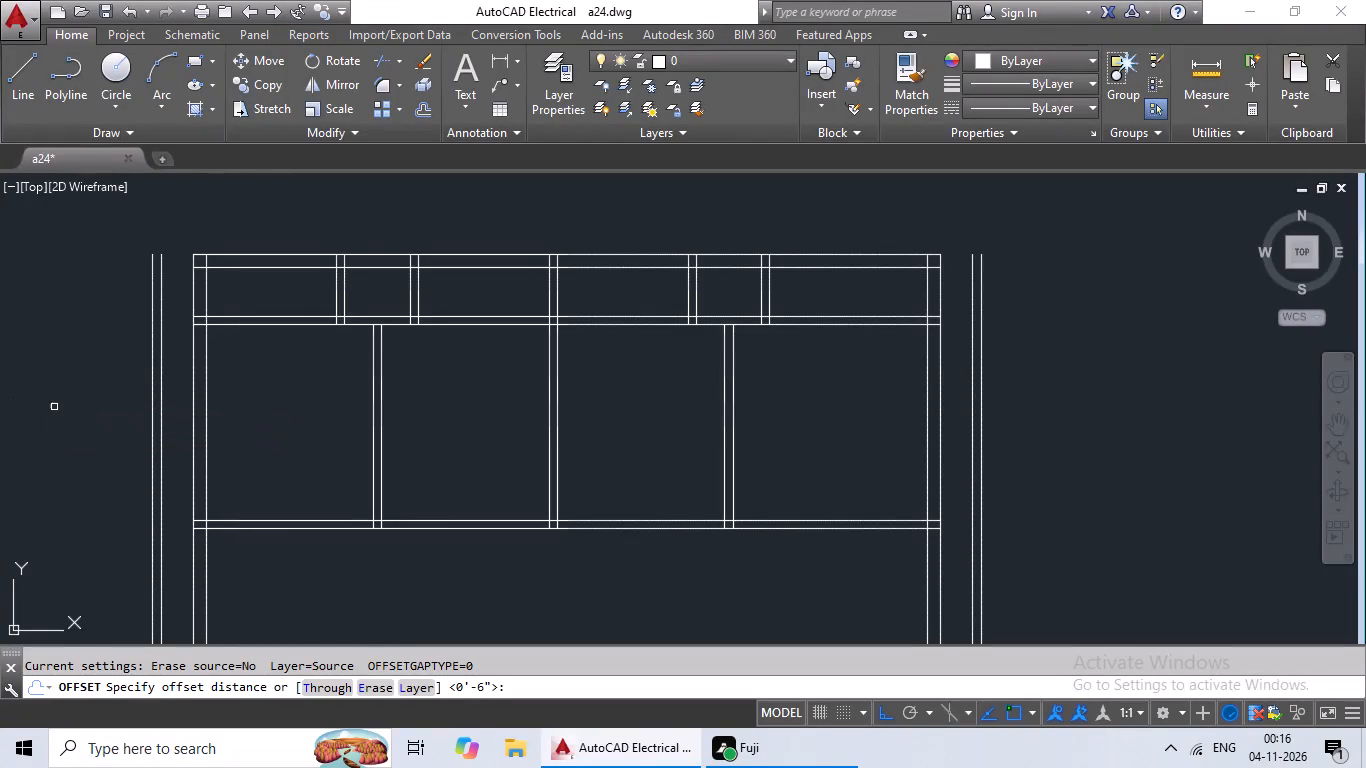
pyautogui.moveTo(234, 326); pyautogui.dragTo(236, 335)
pyautogui.click(236, 378)
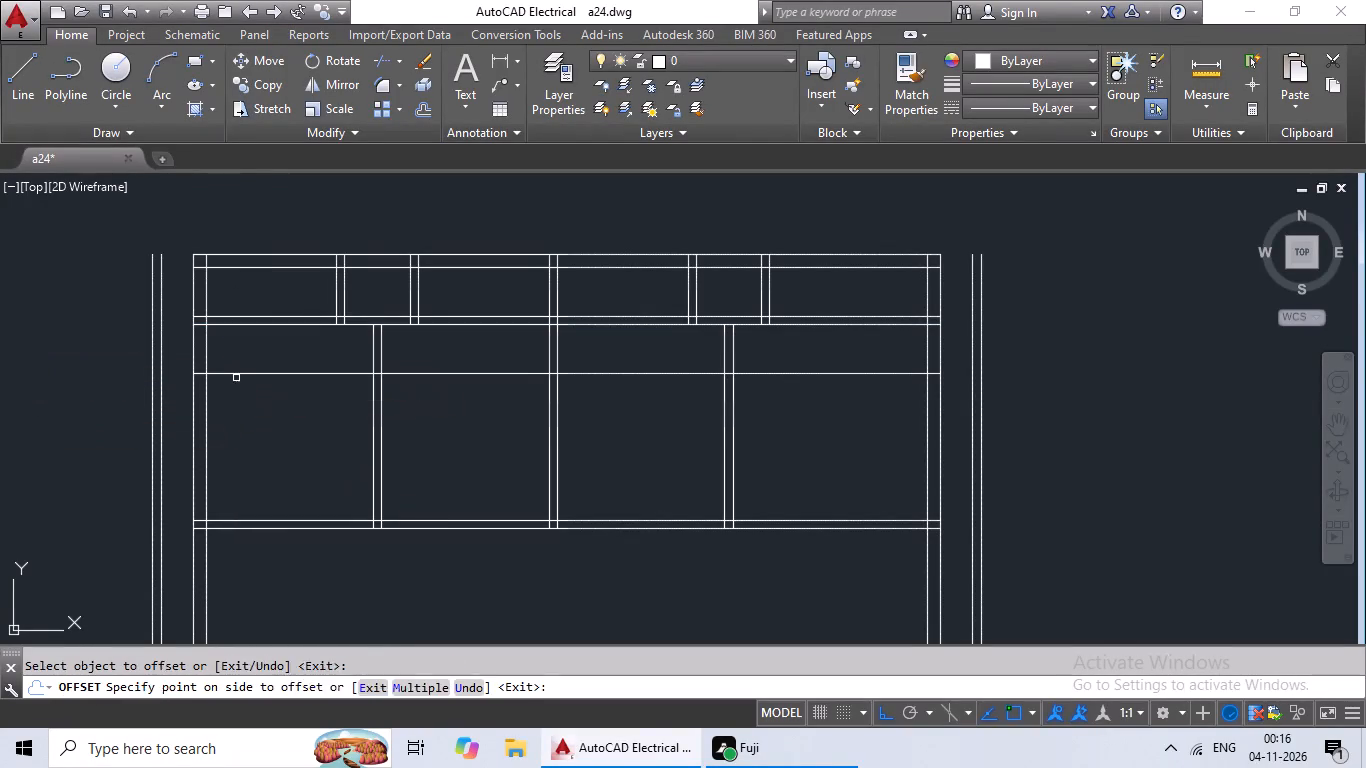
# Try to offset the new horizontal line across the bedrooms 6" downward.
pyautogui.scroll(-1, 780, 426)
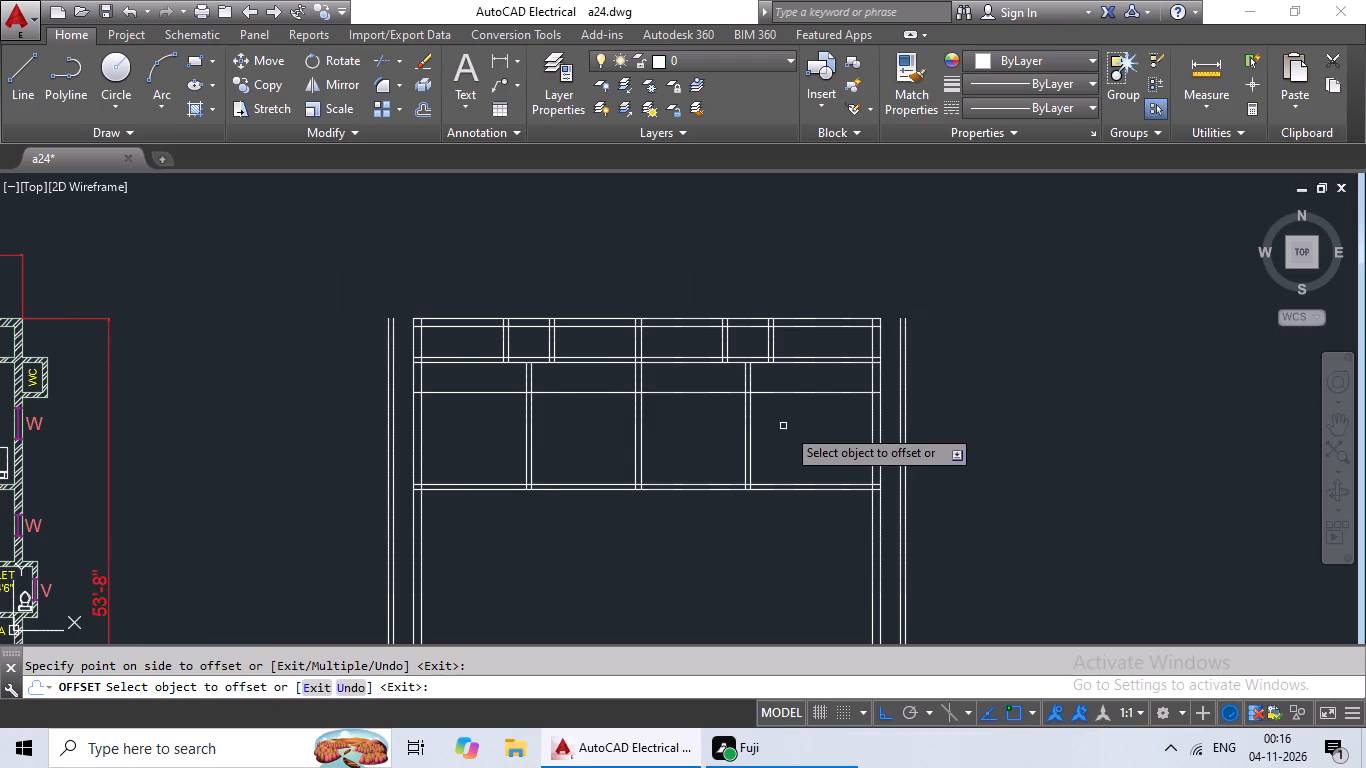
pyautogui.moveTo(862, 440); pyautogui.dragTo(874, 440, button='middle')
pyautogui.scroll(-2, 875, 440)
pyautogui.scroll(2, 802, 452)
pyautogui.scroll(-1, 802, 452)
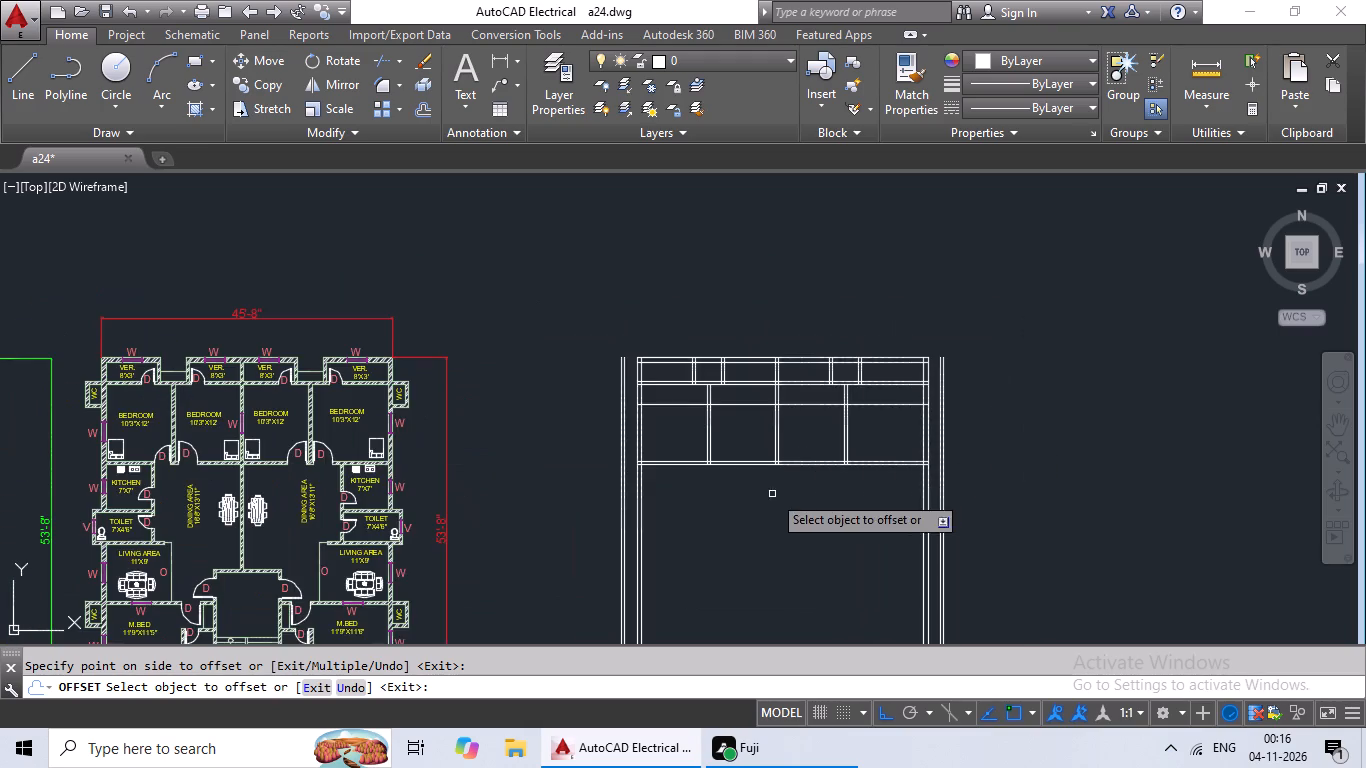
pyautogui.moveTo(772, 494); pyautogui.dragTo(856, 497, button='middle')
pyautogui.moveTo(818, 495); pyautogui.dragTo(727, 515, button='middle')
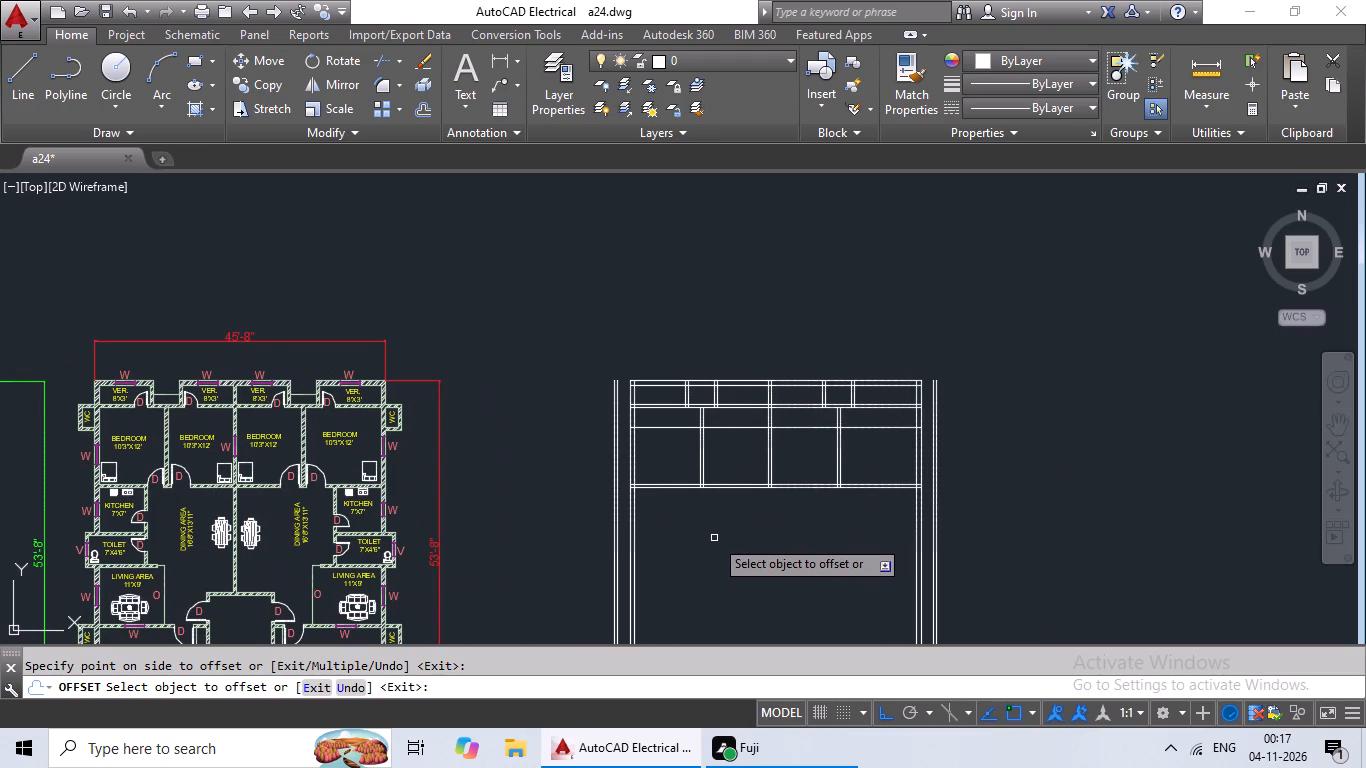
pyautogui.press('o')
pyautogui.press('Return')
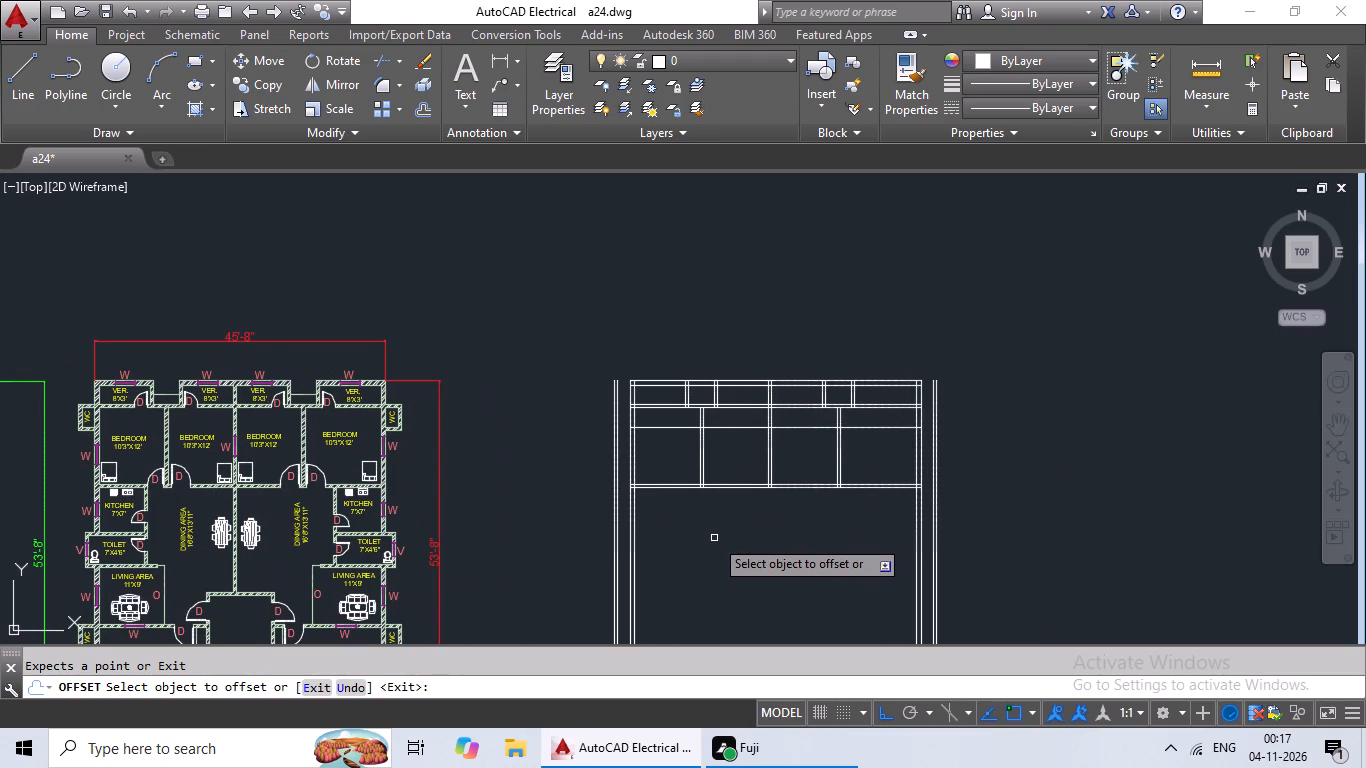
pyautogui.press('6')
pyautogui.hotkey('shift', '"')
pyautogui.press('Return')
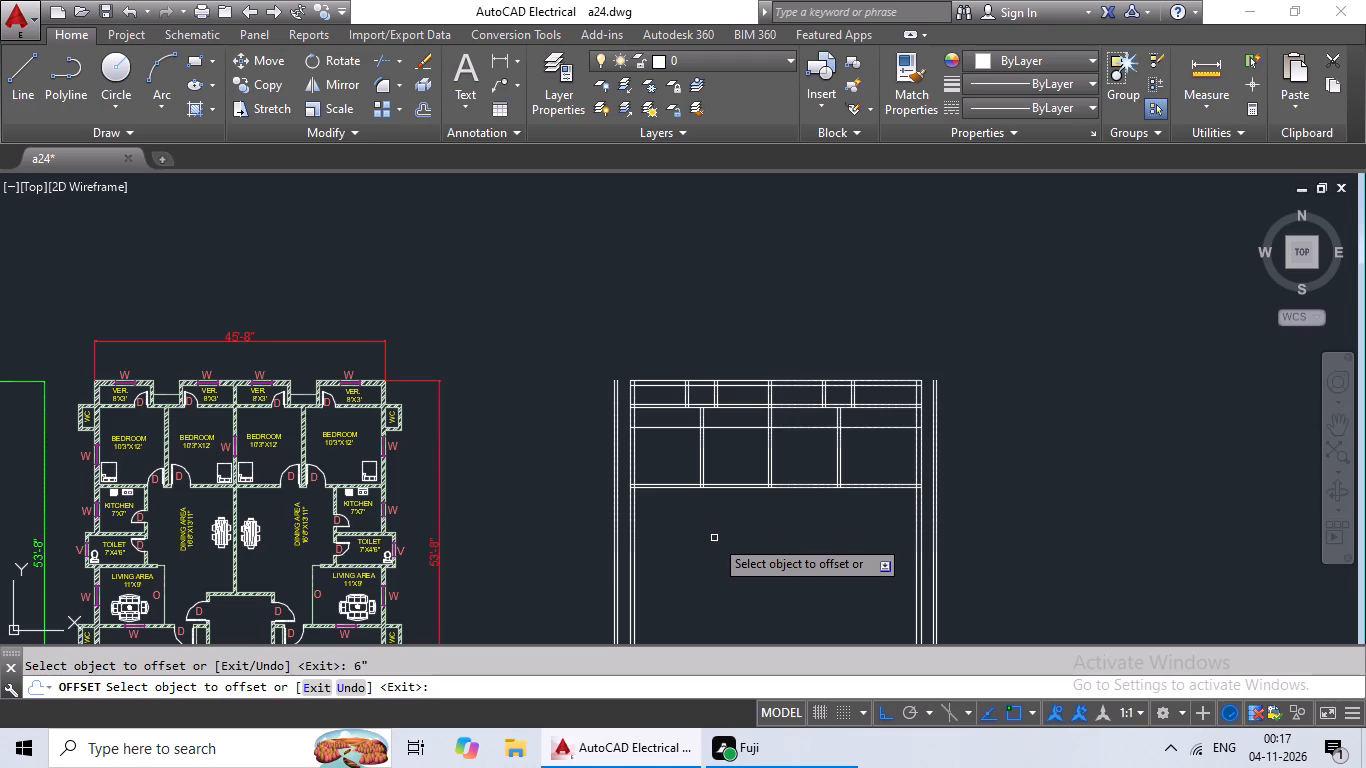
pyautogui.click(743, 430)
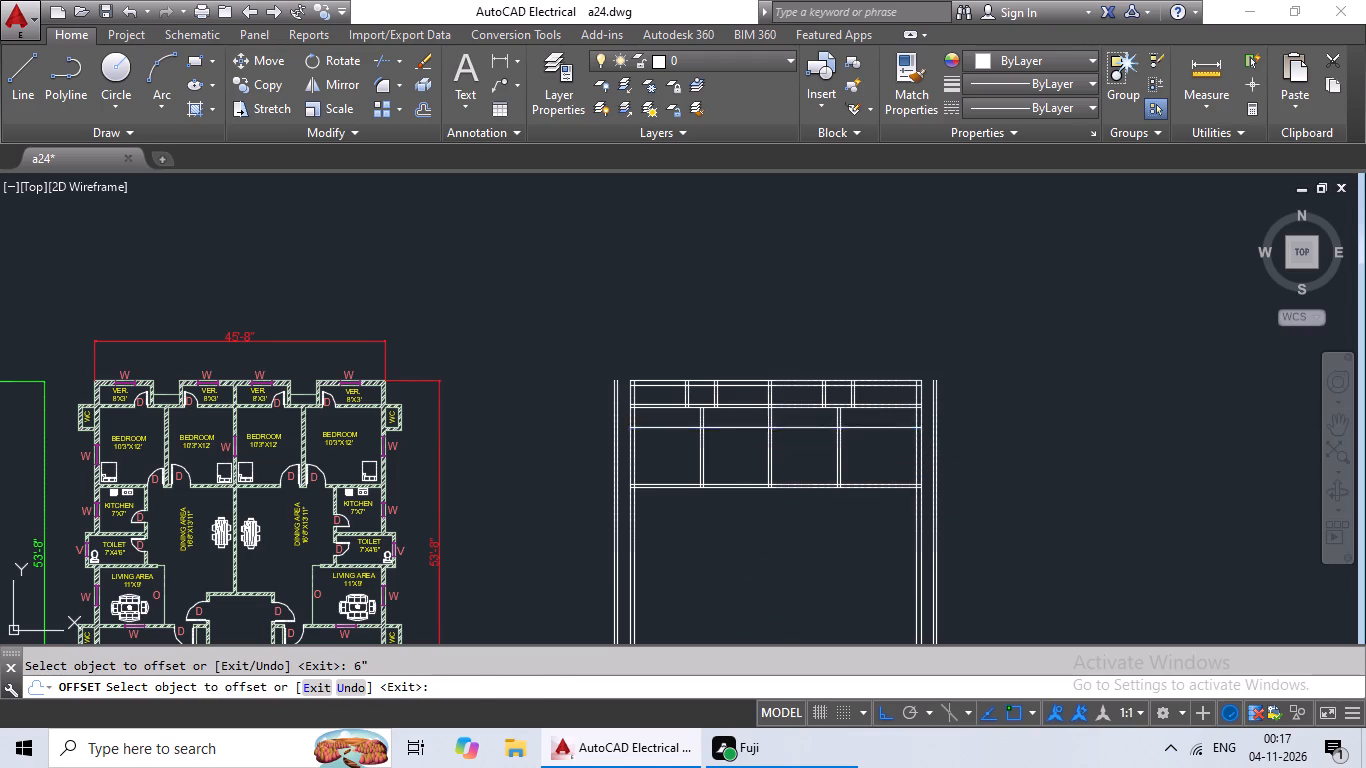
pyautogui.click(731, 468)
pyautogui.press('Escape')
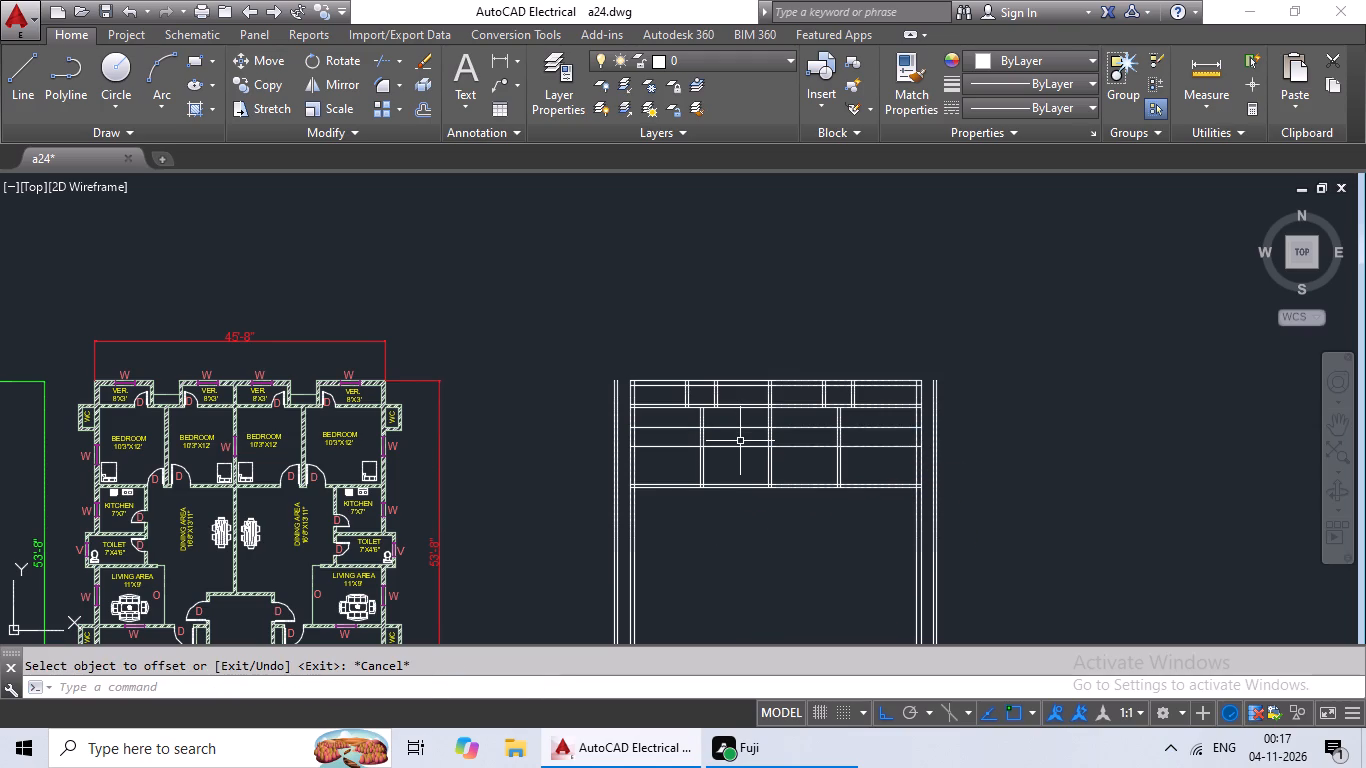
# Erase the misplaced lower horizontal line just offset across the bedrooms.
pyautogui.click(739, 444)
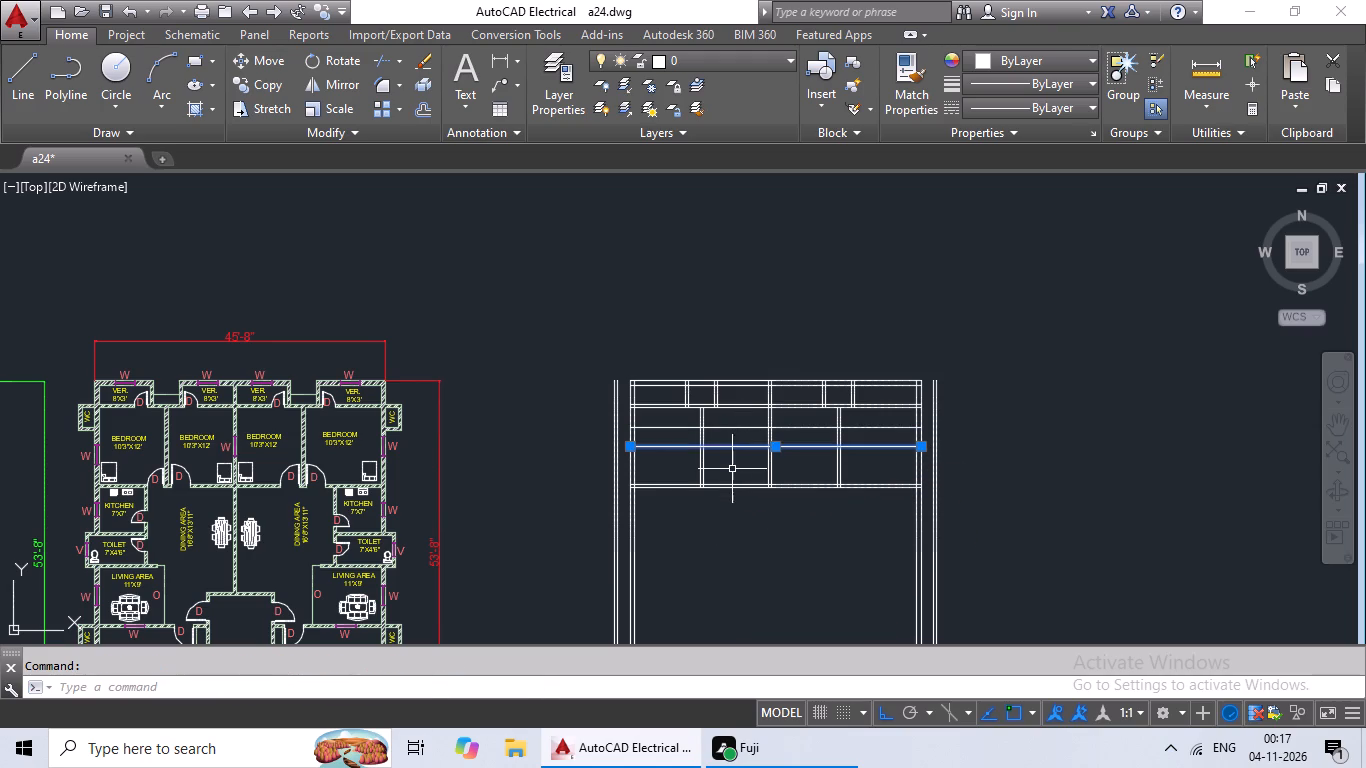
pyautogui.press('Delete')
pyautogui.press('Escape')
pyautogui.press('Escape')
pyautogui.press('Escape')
# Offset the remaining horizontal line across the bedrooms 6" downward to form the WC's lower wall.
pyautogui.press('o')
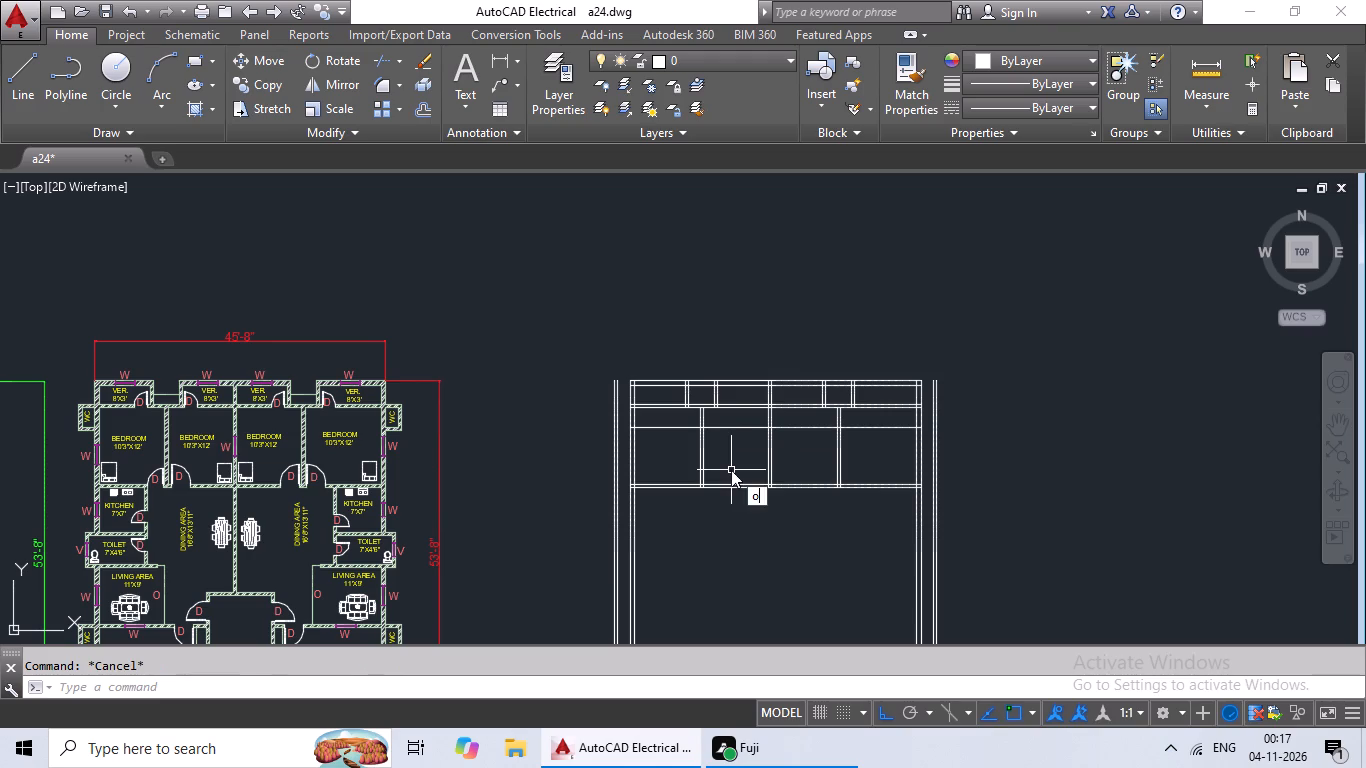
pyautogui.press('Return')
pyautogui.write('6"')
pyautogui.press('Return')
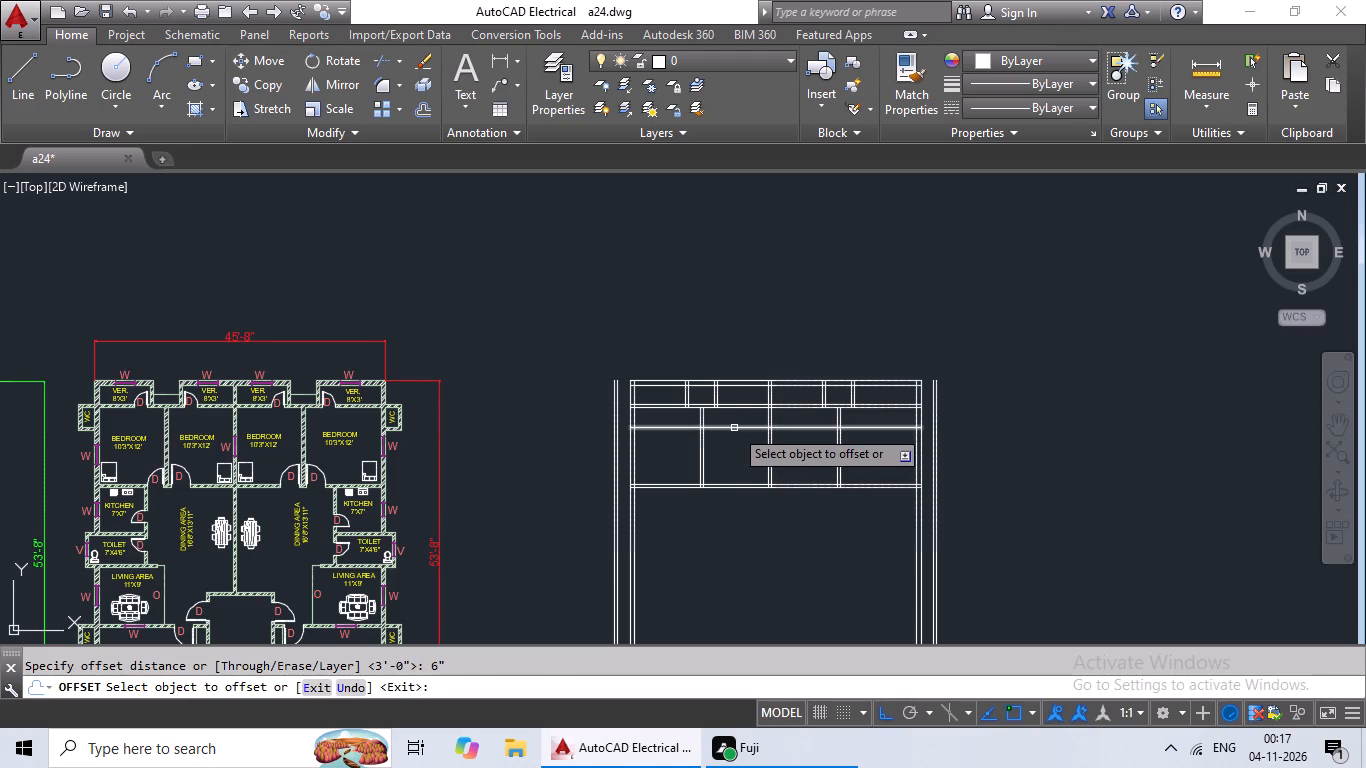
pyautogui.click(734, 428)
pyautogui.click(729, 440)
pyautogui.moveTo(741, 454); pyautogui.dragTo(635, 442, button='middle')
pyautogui.press('Escape')
pyautogui.press('Escape')
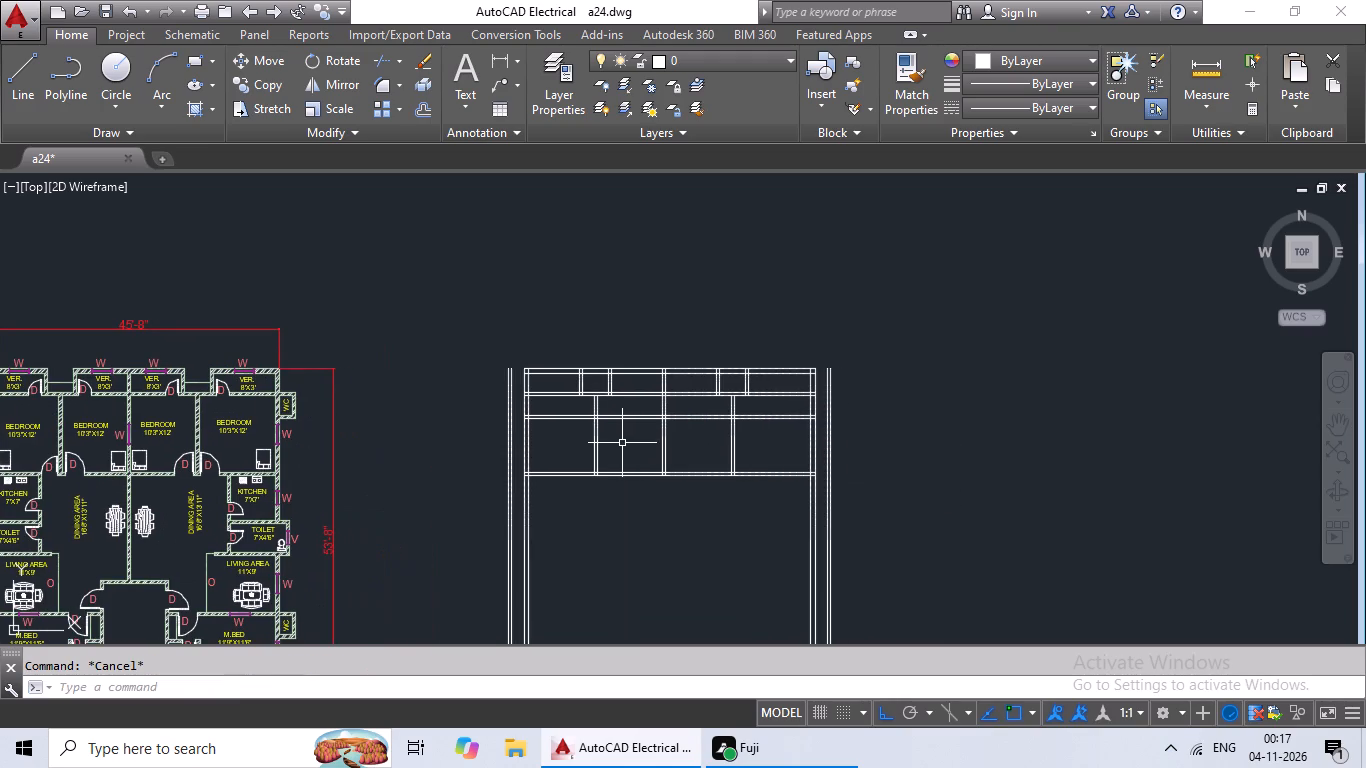
# Extend the veranda strip's bottom wall lines and the WC's lower wall lines to the outer line of the plan's left-hand WC.
pyautogui.write('ex')
pyautogui.press('space')
pyautogui.press('space')
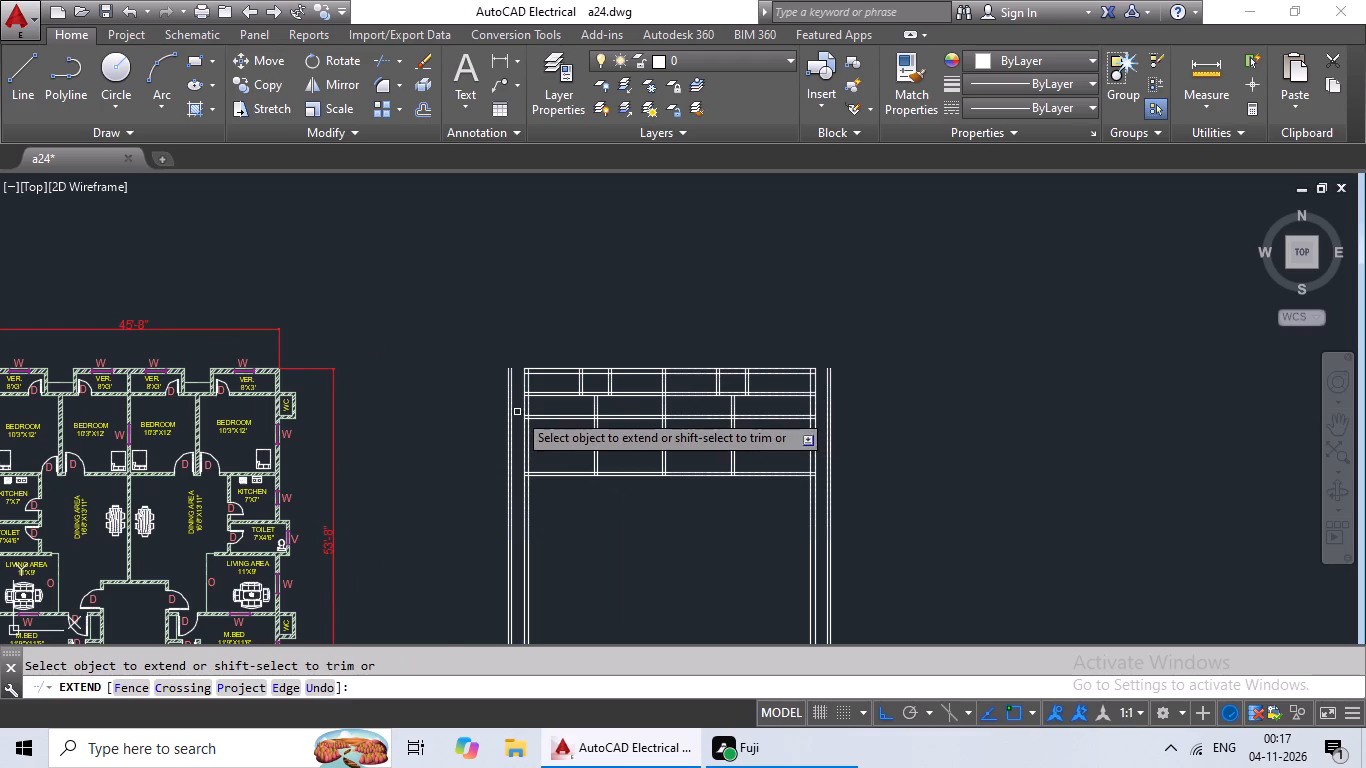
pyautogui.scroll(3, 530, 412)
pyautogui.click(543, 429)
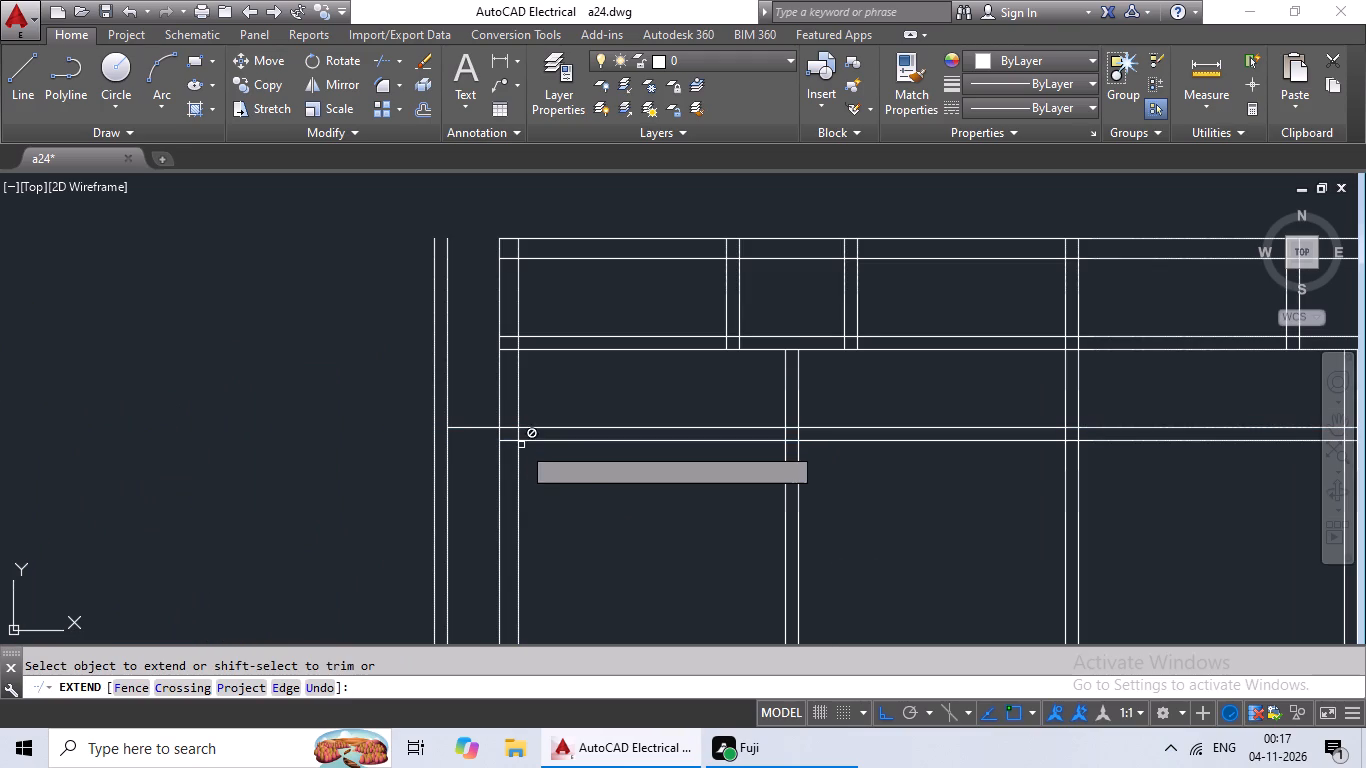
pyautogui.moveTo(548, 440); pyautogui.dragTo(533, 442)
pyautogui.click(523, 442)
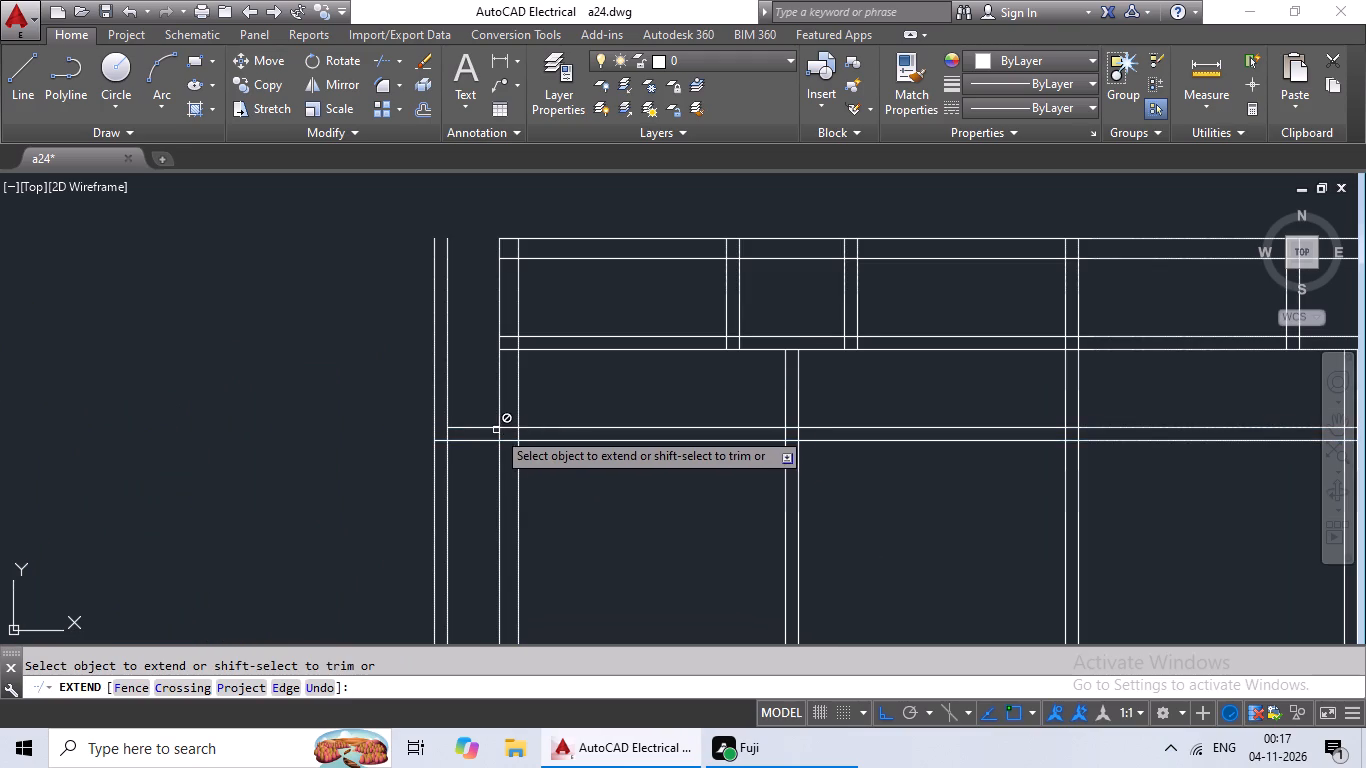
pyautogui.click(477, 427)
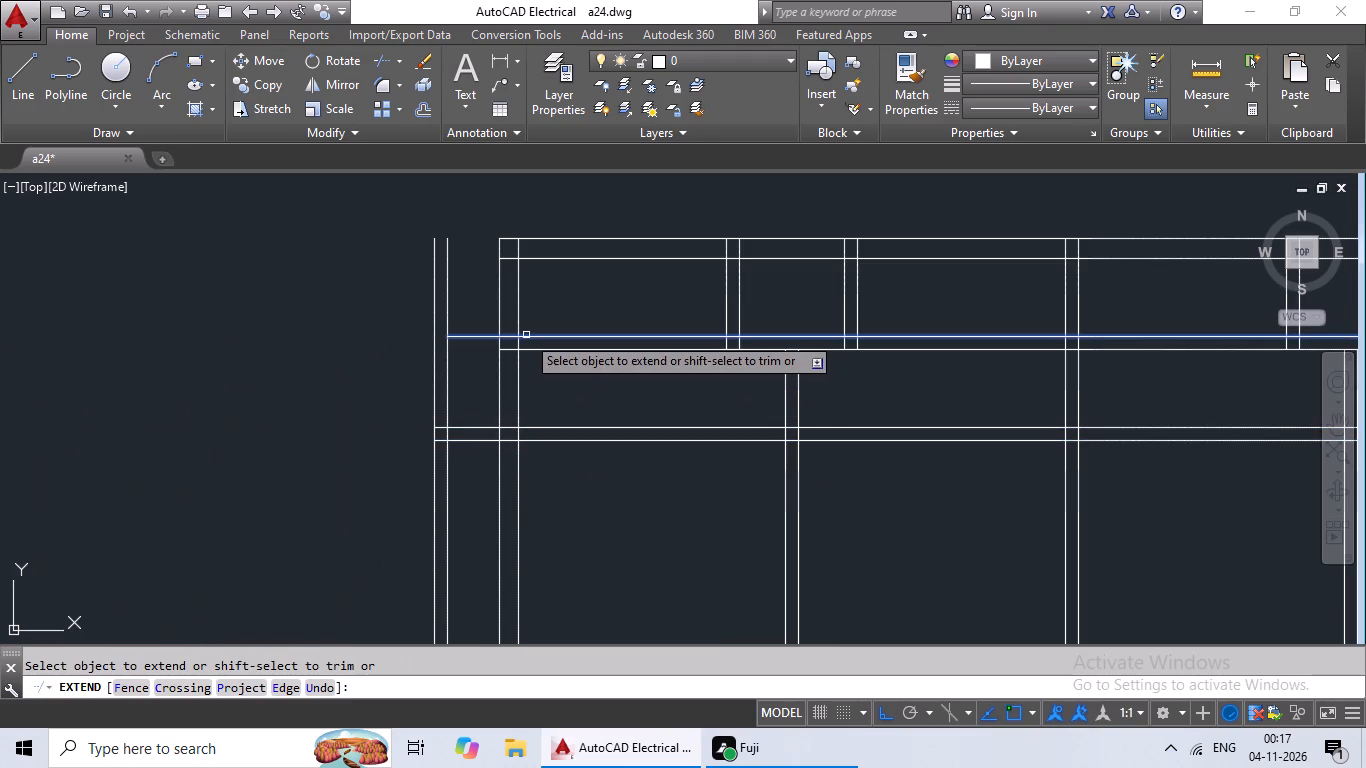
pyautogui.moveTo(526, 335); pyautogui.dragTo(484, 335)
pyautogui.click(484, 335)
pyautogui.moveTo(524, 351); pyautogui.dragTo(497, 351)
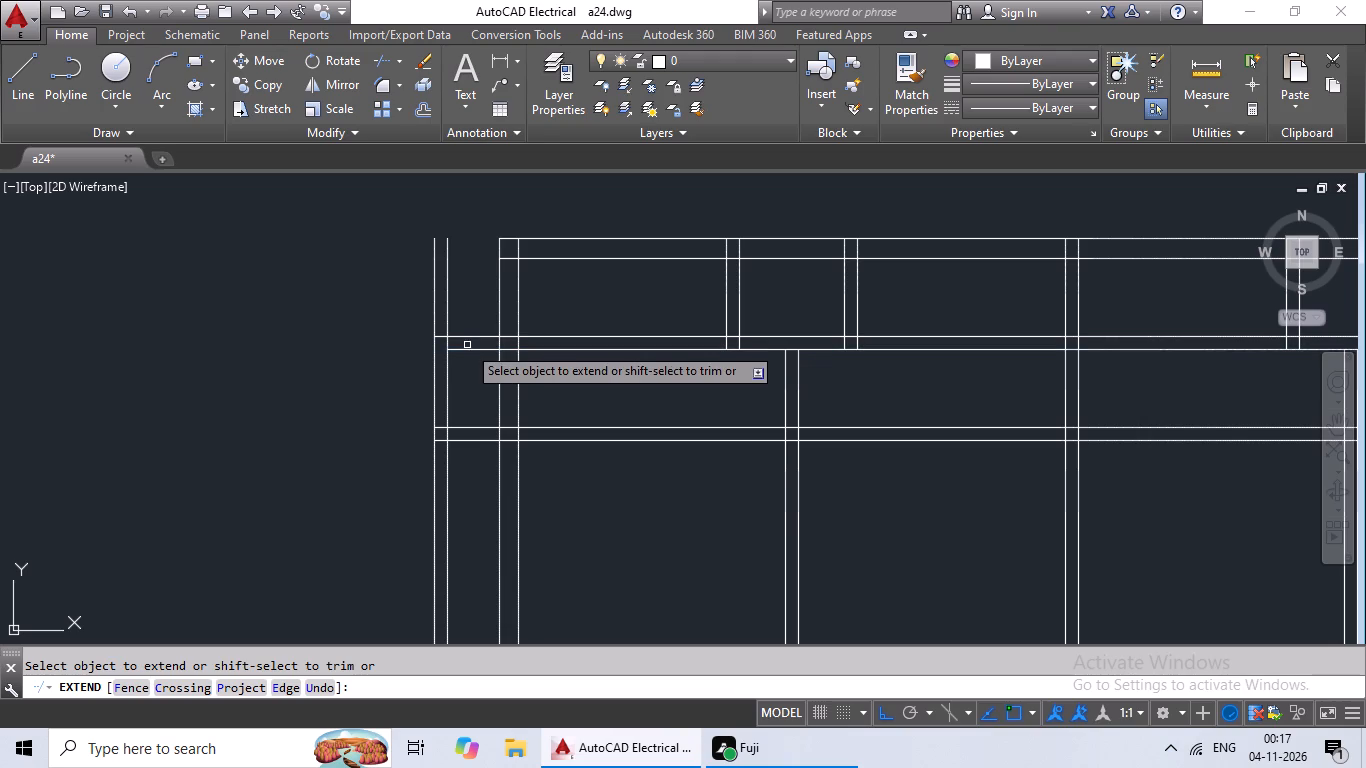
pyautogui.click(476, 352)
# Extend the same four horizontal wall lines to the outer line of the plan's right-hand WC.
pyautogui.scroll(-2, 603, 405)
pyautogui.moveTo(618, 425); pyautogui.dragTo(420, 405, button='middle')
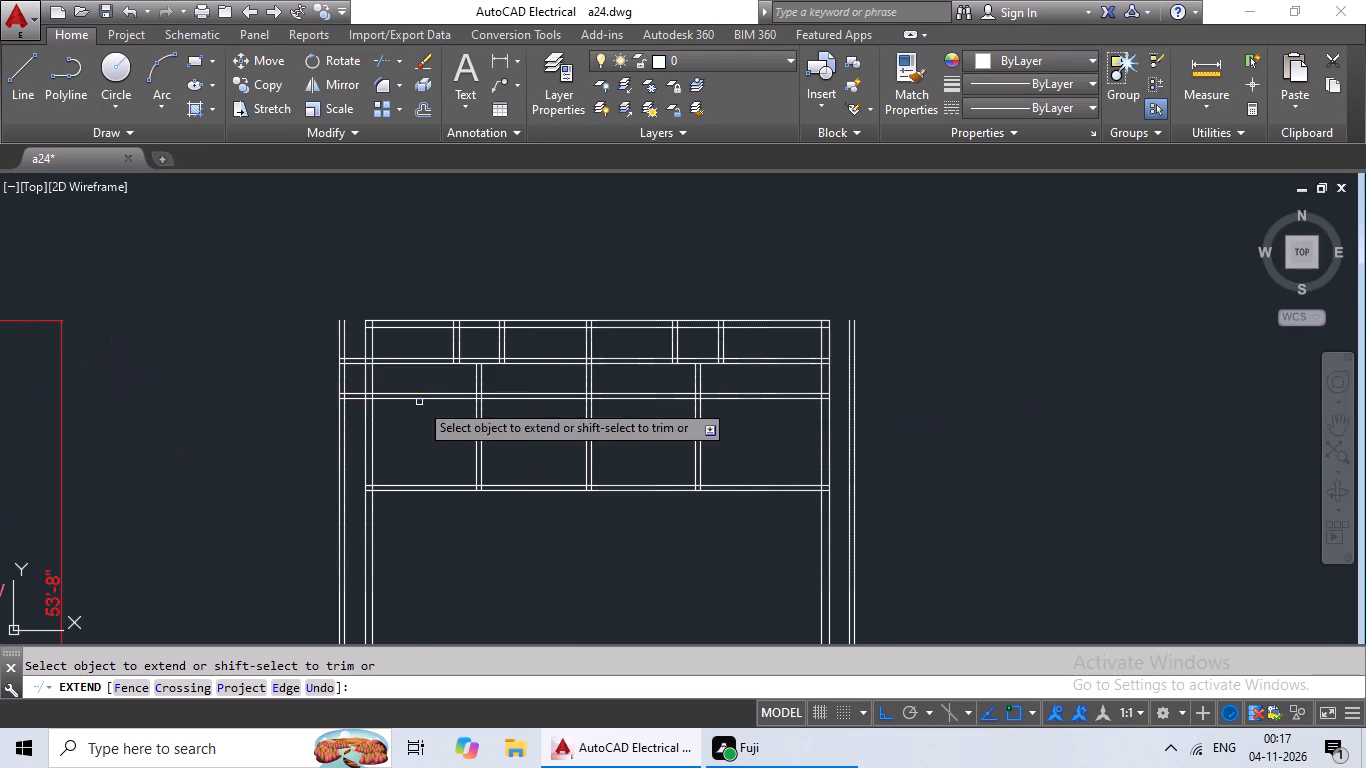
pyautogui.scroll(2, 818, 368)
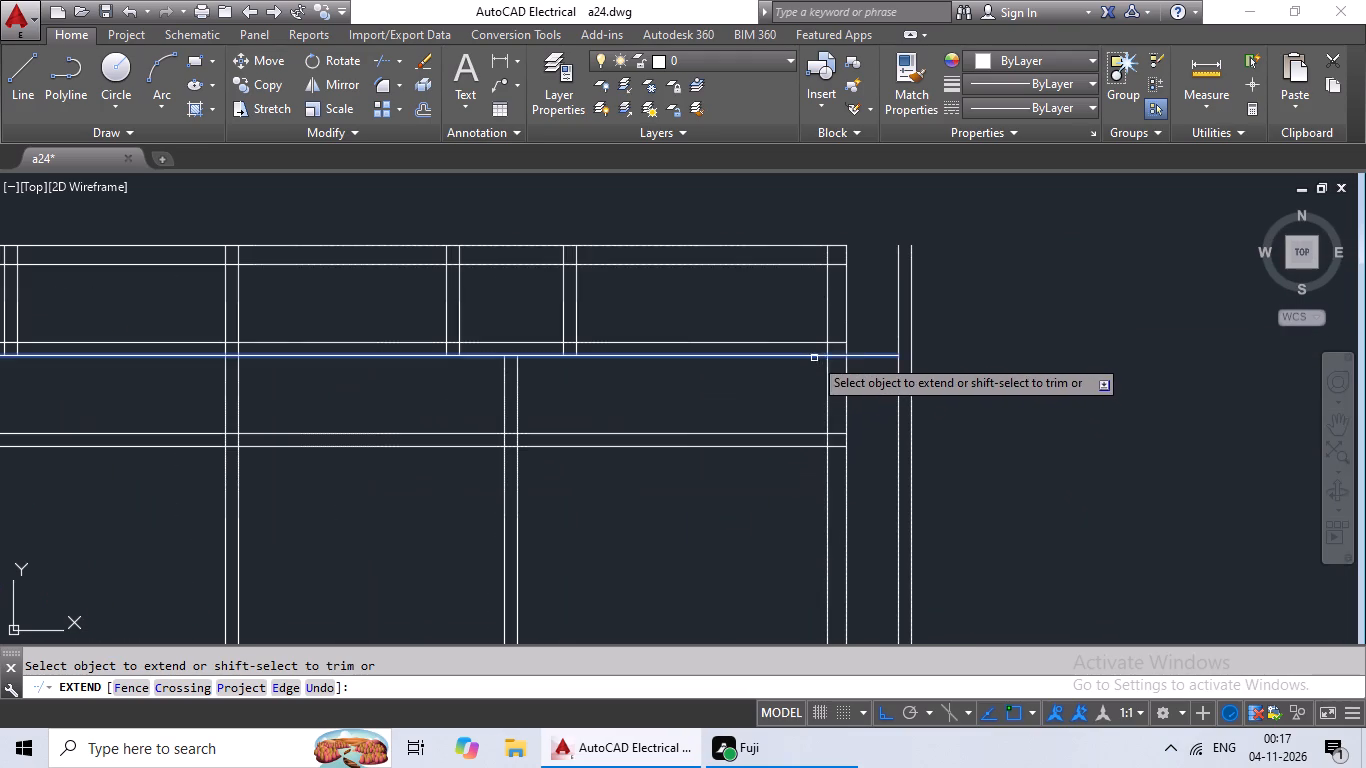
pyautogui.click(808, 344)
pyautogui.click(842, 345)
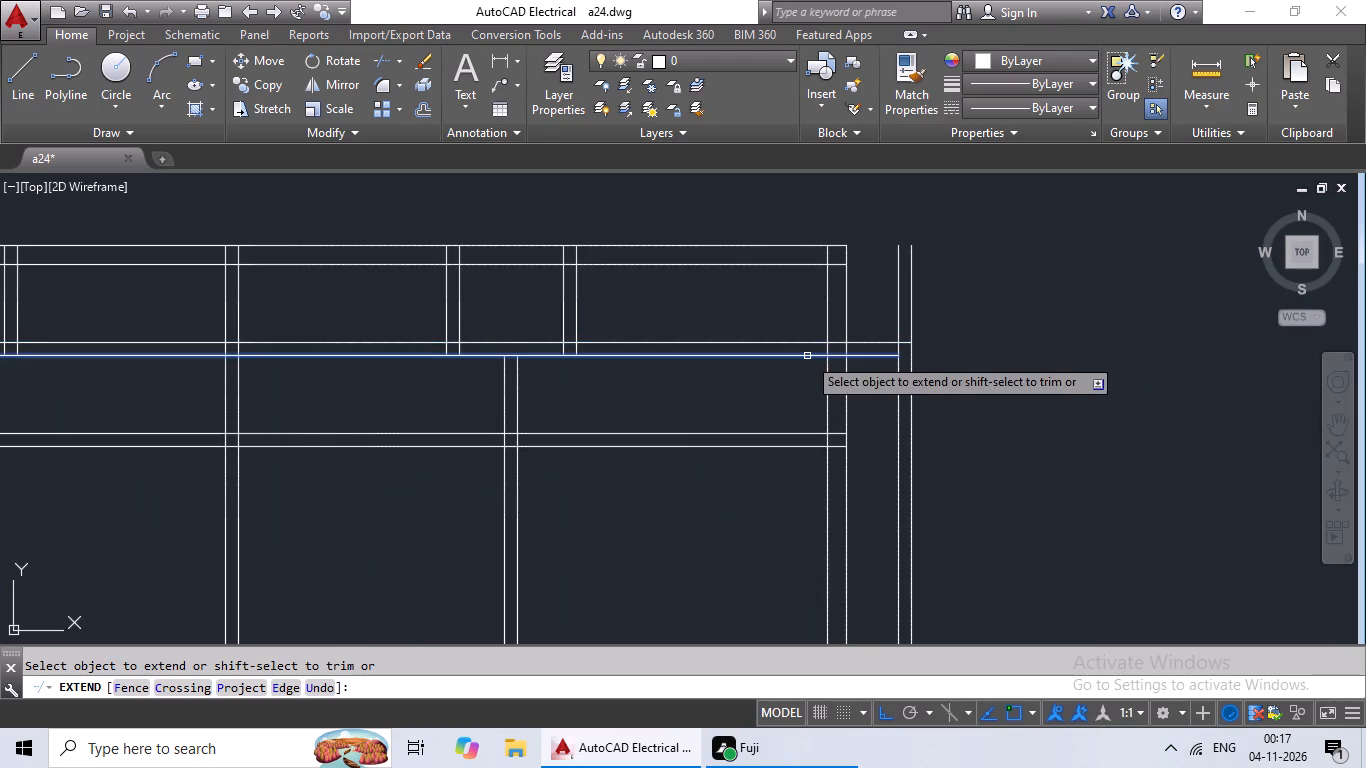
pyautogui.click(807, 356)
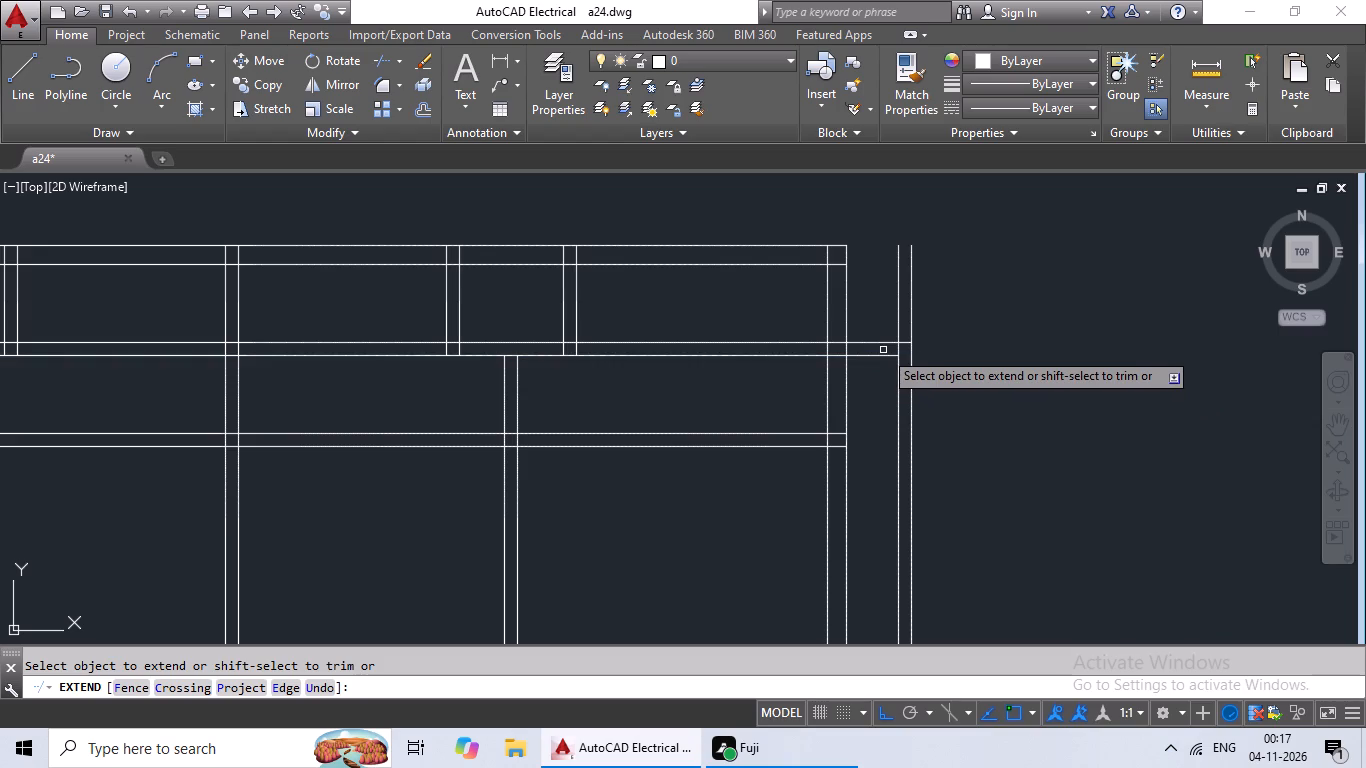
pyautogui.click(871, 354)
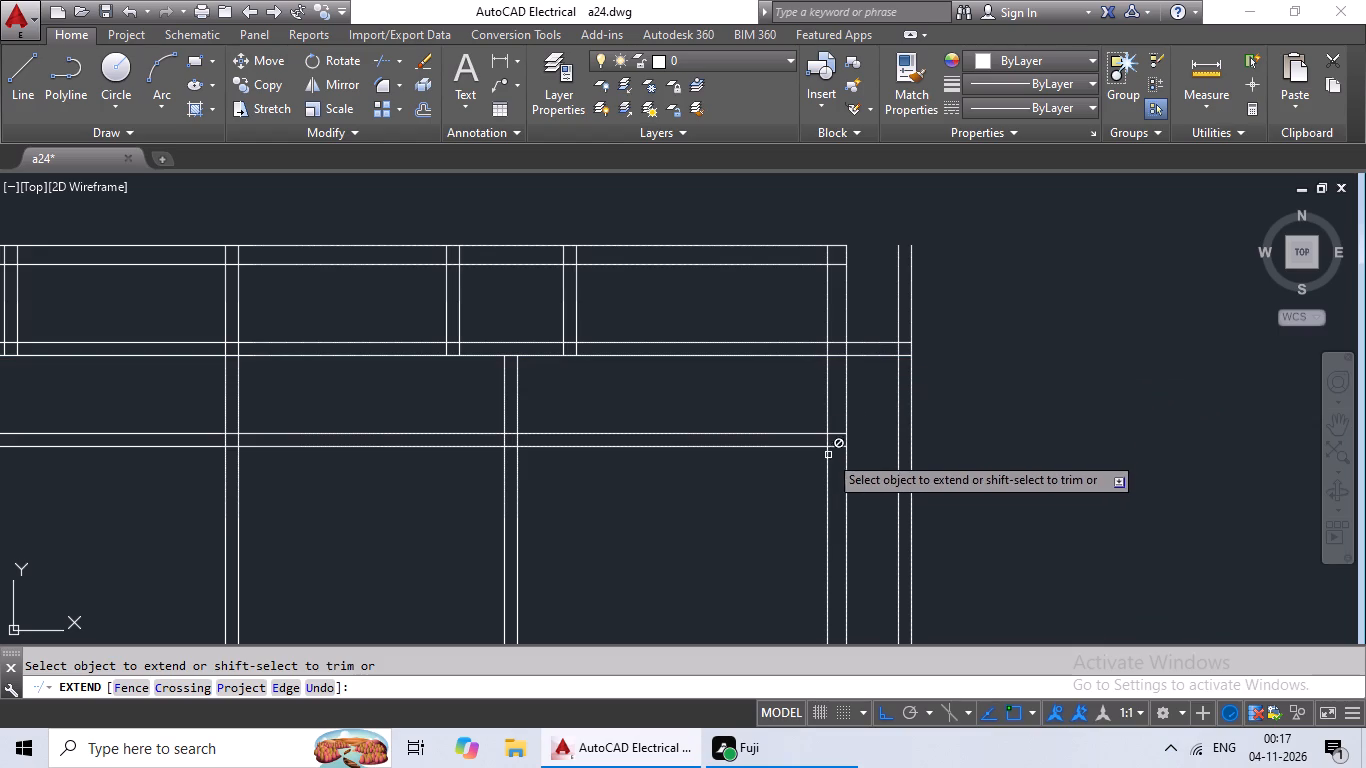
pyautogui.click(816, 433)
pyautogui.click(857, 434)
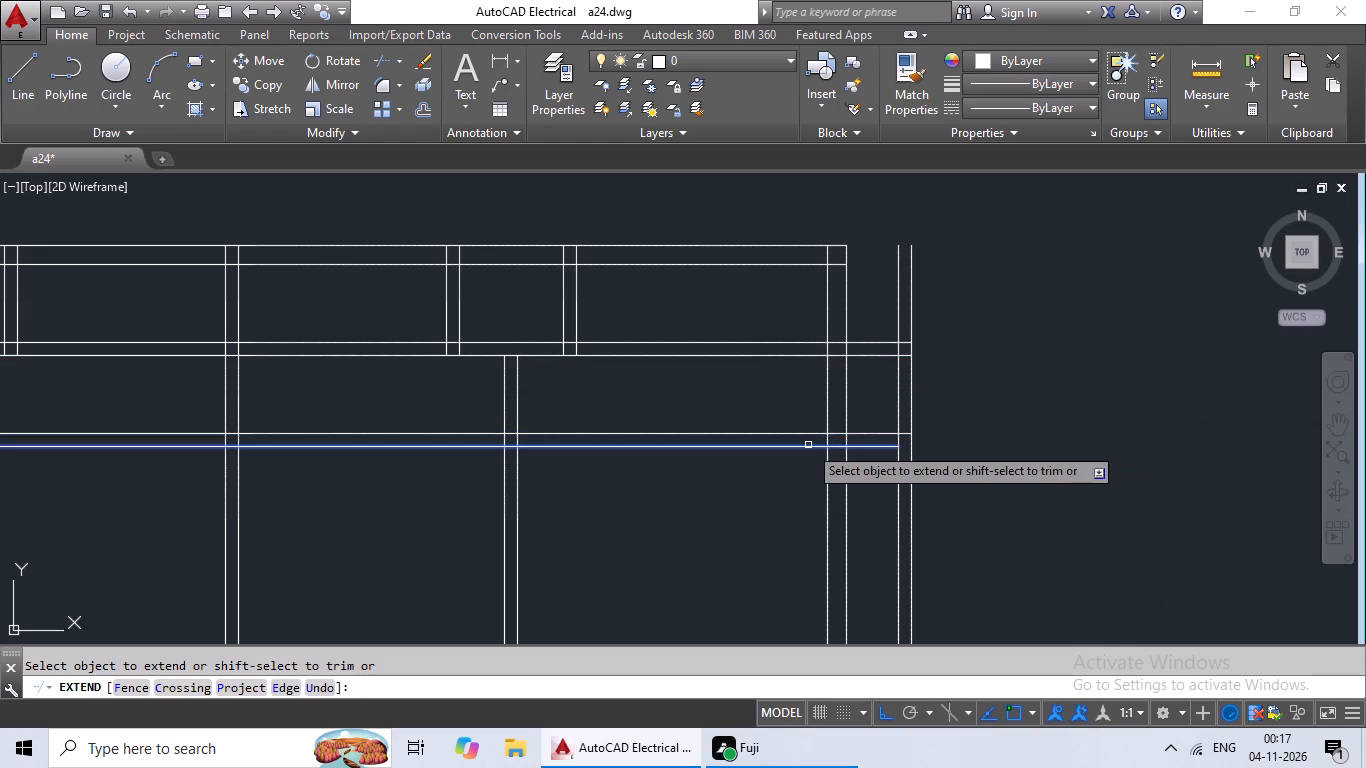
pyautogui.click(808, 445)
pyautogui.click(858, 450)
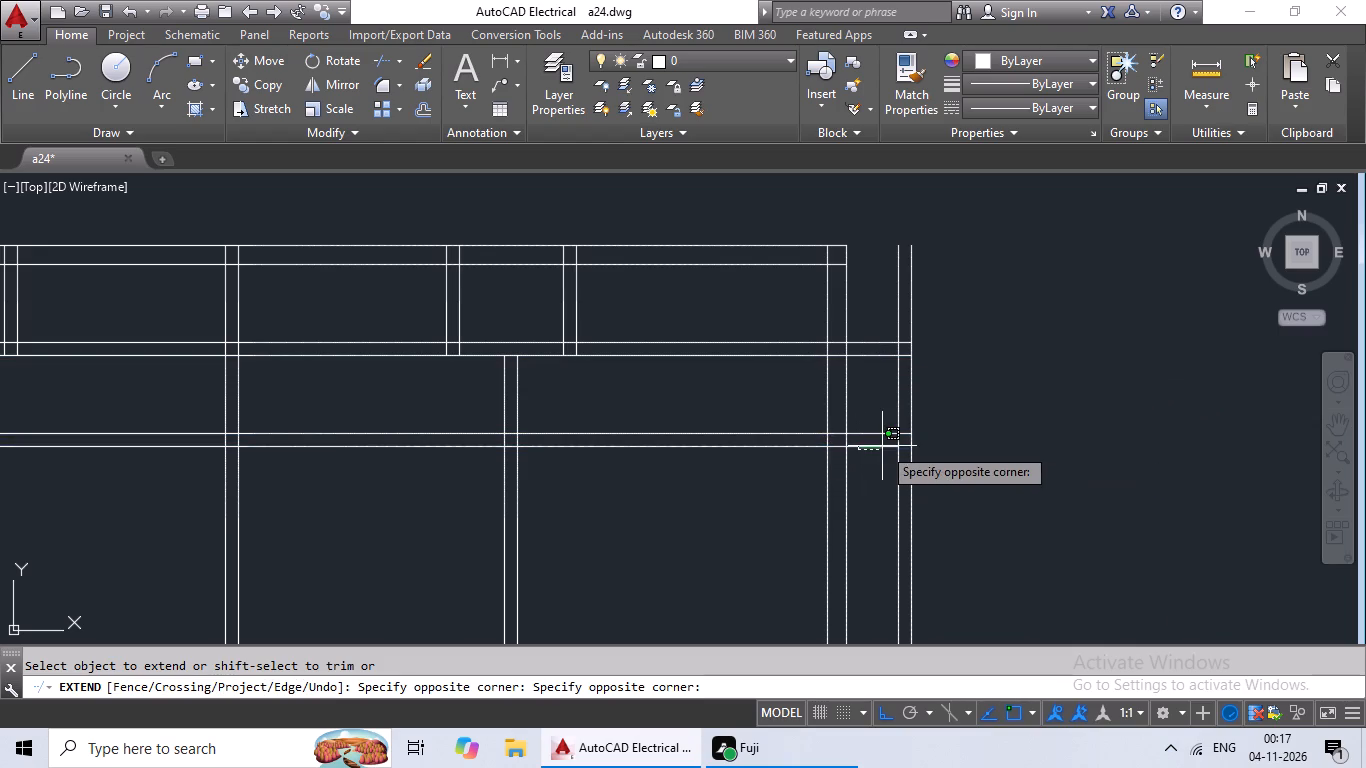
pyautogui.click(882, 446)
pyautogui.press('Escape')
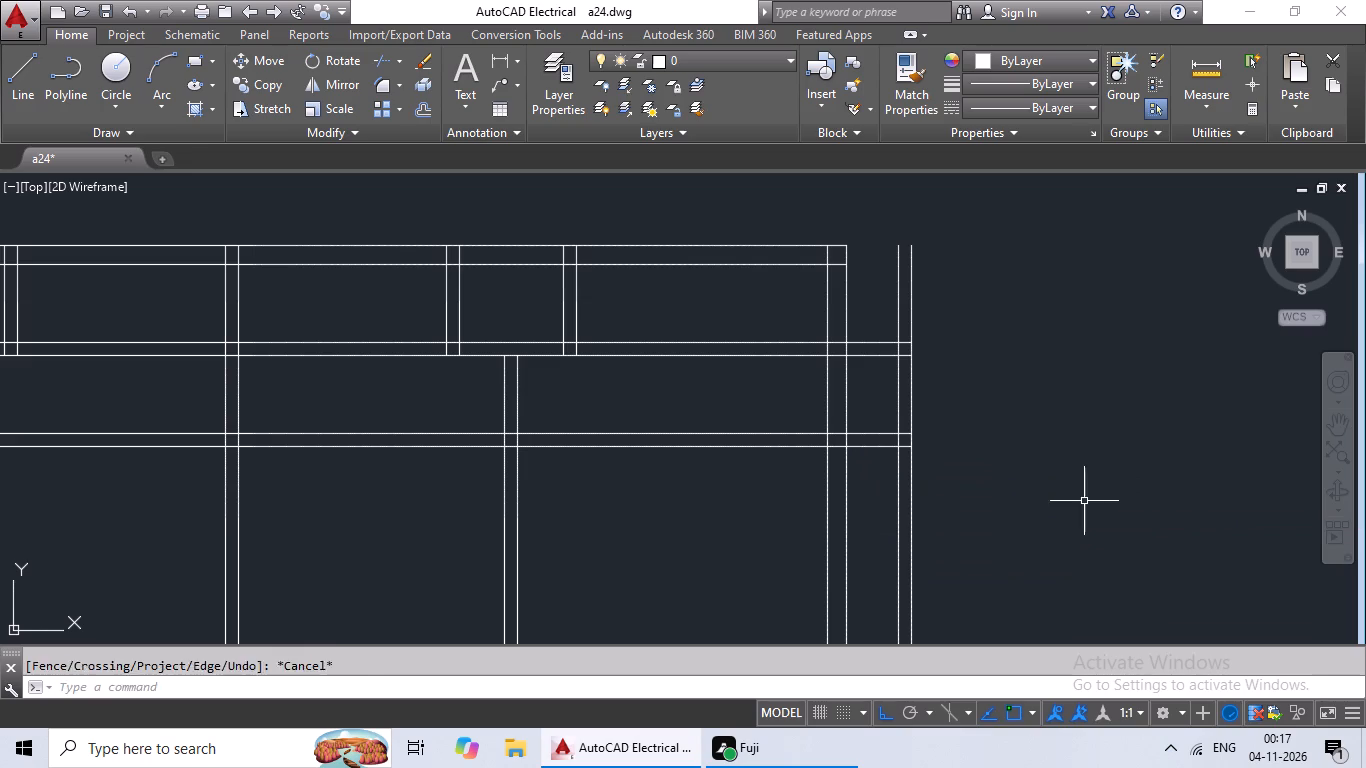
pyautogui.press('Escape')
# Trim the right-hand WC's outer wall lines above its upper wall and below its lower wall.
pyautogui.write('tr')
pyautogui.press('space')
pyautogui.press('space')
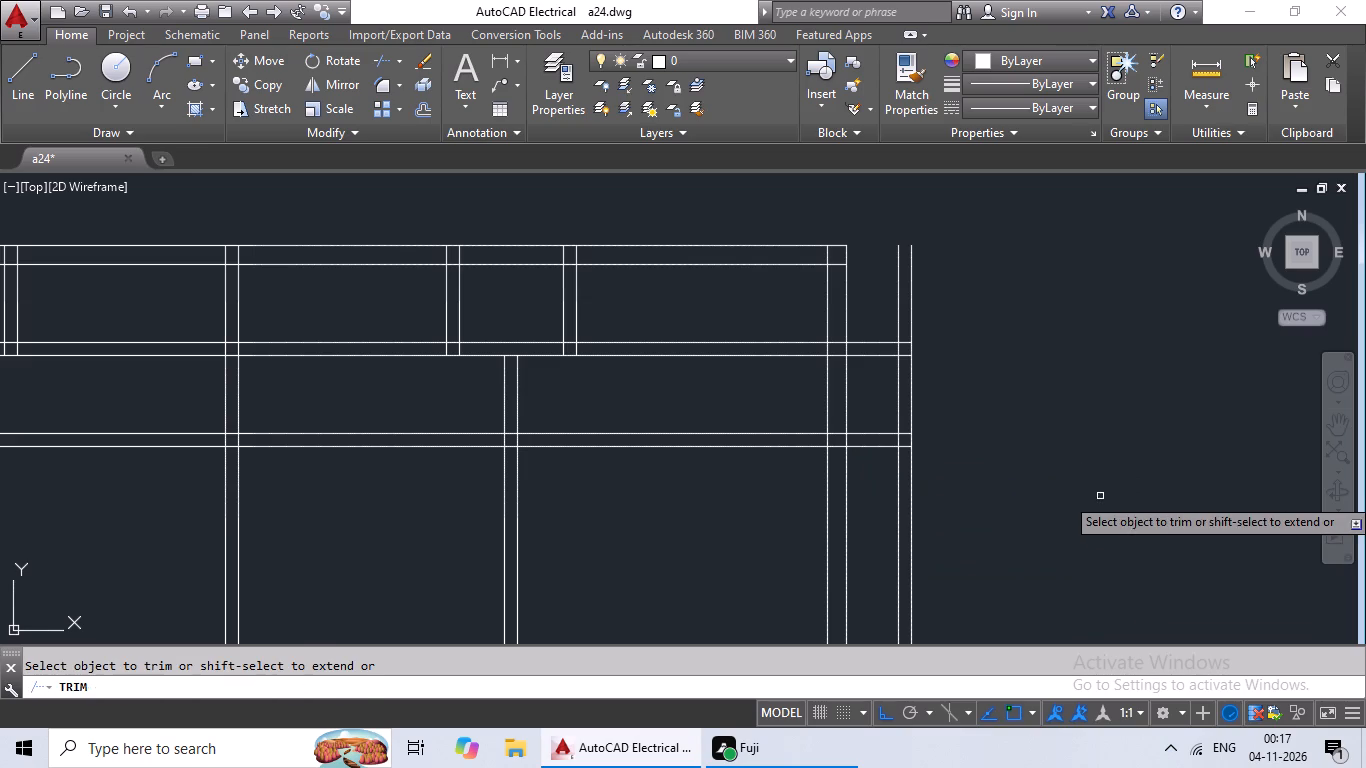
pyautogui.scroll(-1, 1047, 475)
pyautogui.scroll(1, 981, 401)
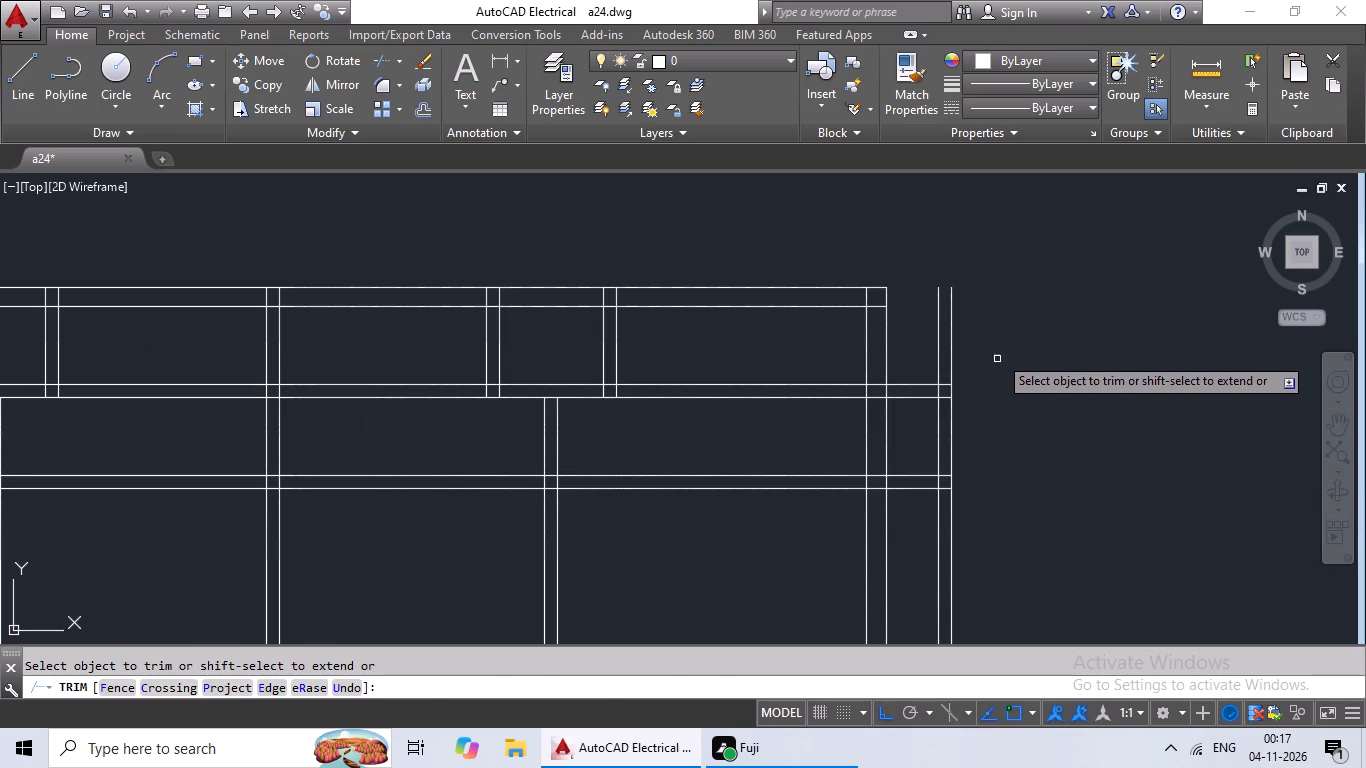
pyautogui.moveTo(1016, 314); pyautogui.dragTo(909, 359)
pyautogui.moveTo(1095, 436); pyautogui.dragTo(1080, 329, button='middle')
pyautogui.moveTo(1053, 403); pyautogui.dragTo(909, 536)
# Trim away the WC's lower wall lines across all four bedrooms.
pyautogui.scroll(-2, 999, 480)
pyautogui.scroll(3, 917, 425)
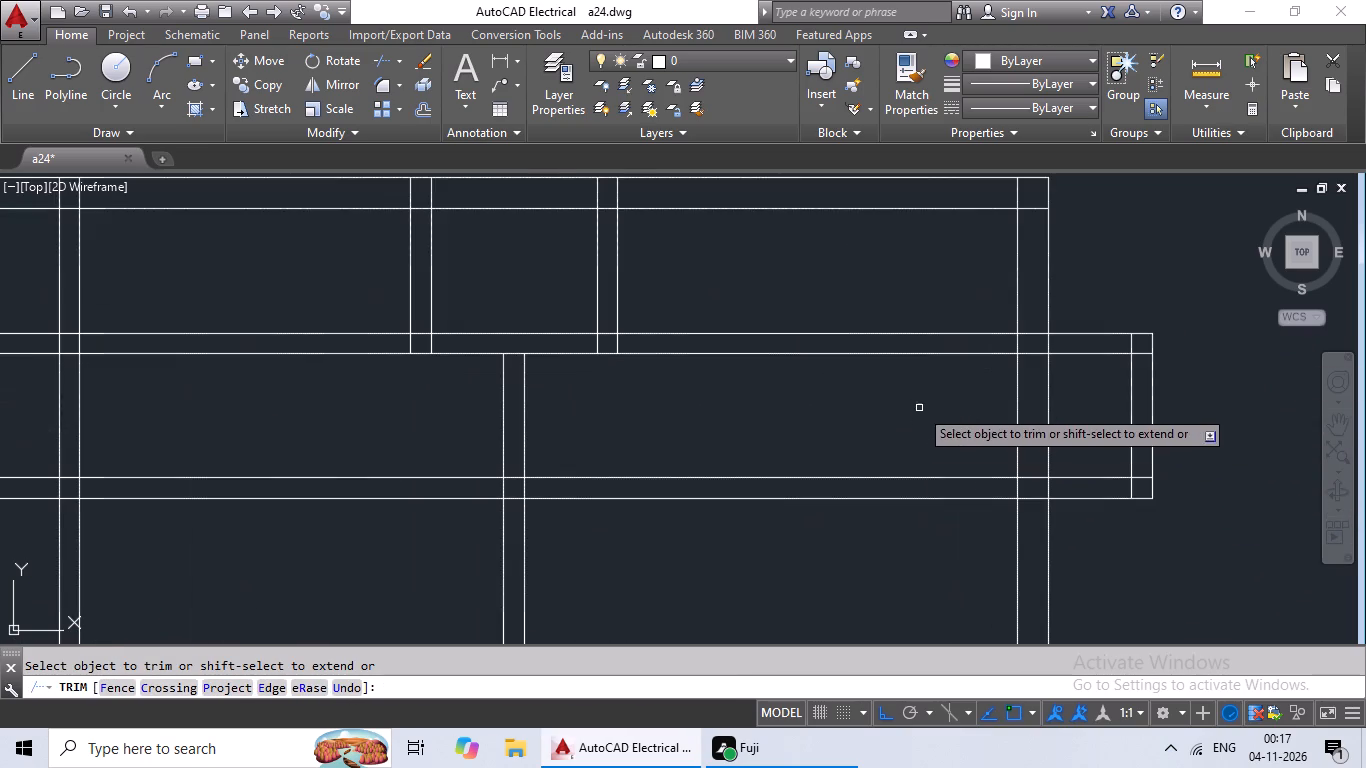
pyautogui.moveTo(920, 402); pyautogui.dragTo(696, 653)
pyautogui.click(725, 566)
pyautogui.scroll(-3, 768, 529)
pyautogui.moveTo(774, 524); pyautogui.dragTo(830, 501, button='middle')
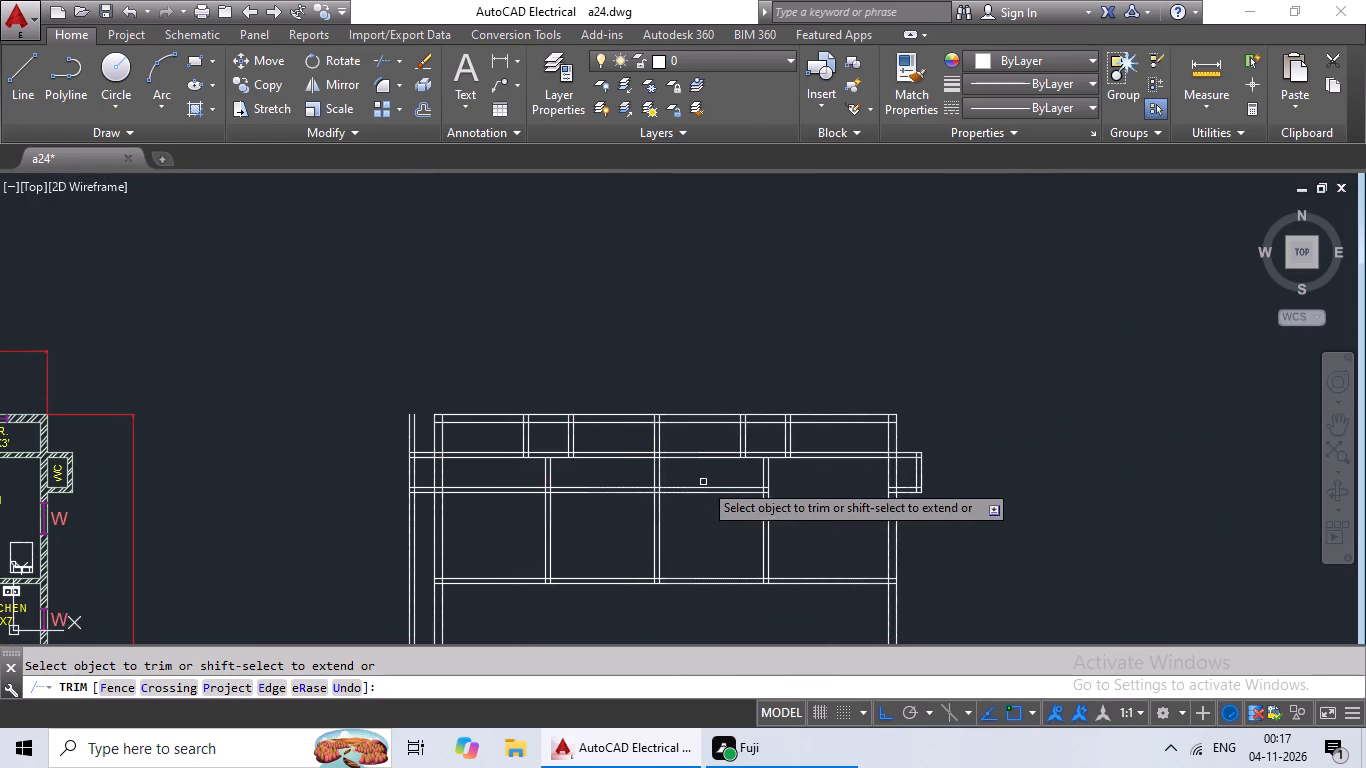
pyautogui.scroll(3, 710, 479)
pyautogui.moveTo(745, 460); pyautogui.dragTo(661, 597)
pyautogui.click(661, 597)
pyautogui.scroll(-1, 739, 543)
pyautogui.moveTo(739, 543); pyautogui.dragTo(830, 518, button='middle')
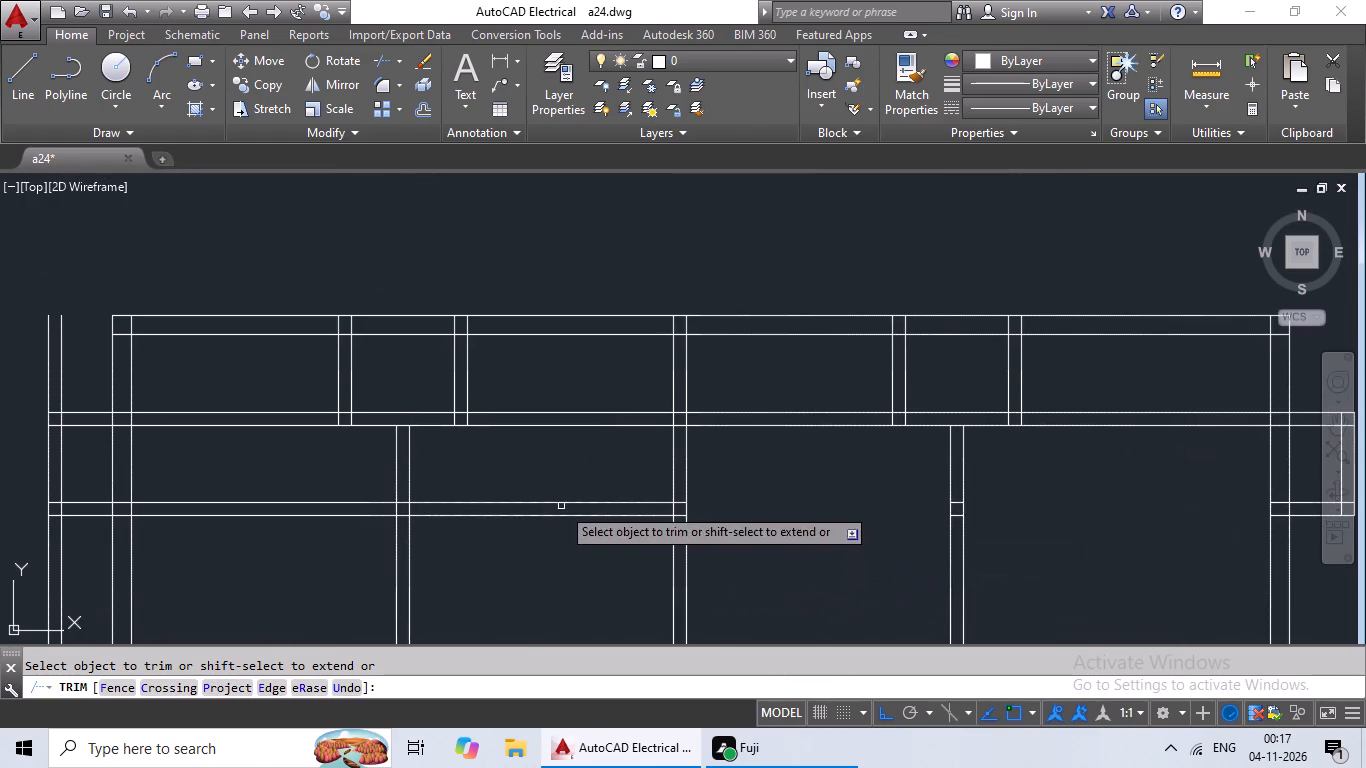
pyautogui.moveTo(590, 473); pyautogui.dragTo(534, 574)
pyautogui.click(534, 574)
pyautogui.moveTo(592, 559); pyautogui.dragTo(781, 558, button='middle')
pyautogui.moveTo(520, 473); pyautogui.dragTo(497, 517)
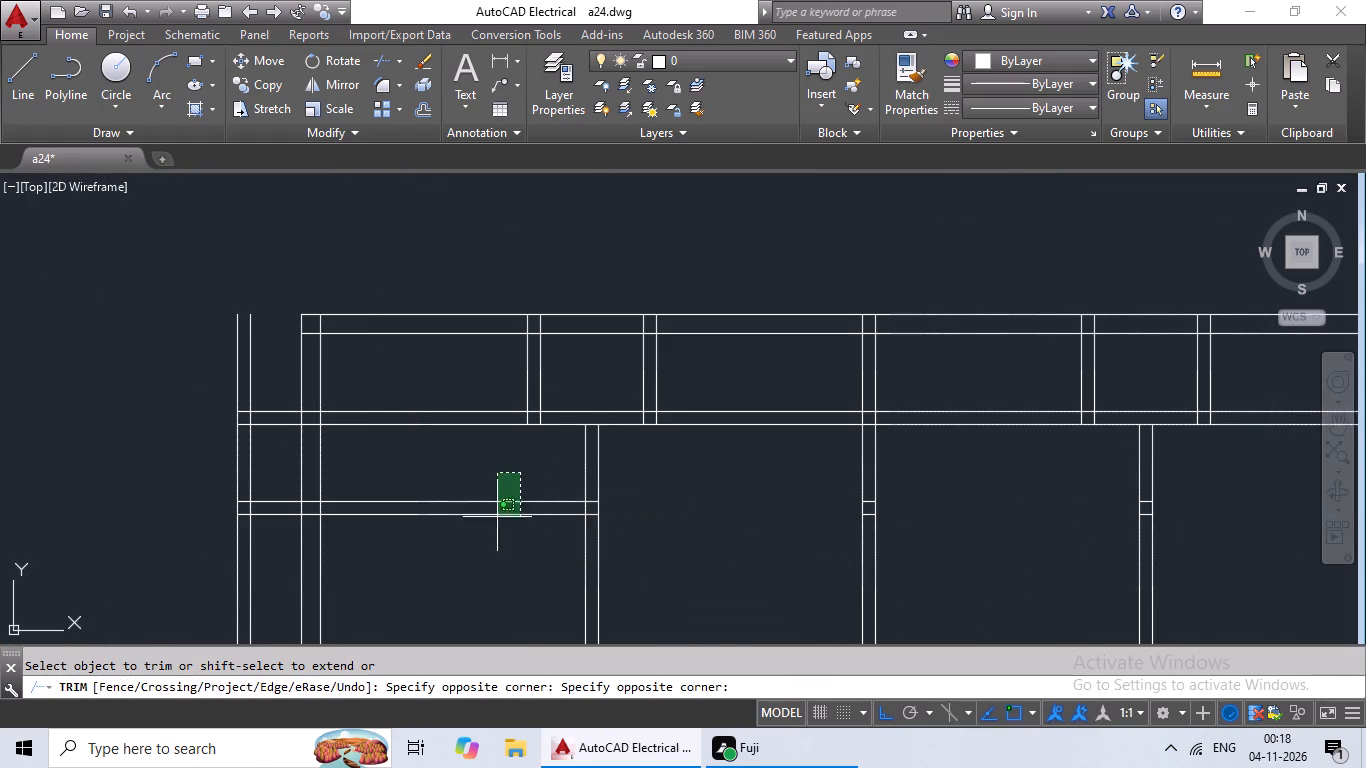
pyautogui.moveTo(497, 517); pyautogui.dragTo(474, 552)
pyautogui.click(474, 552)
# Trim the left-hand WC's outer wall lines above its upper wall and below its lower wall.
pyautogui.moveTo(389, 572); pyautogui.dragTo(578, 562, button='middle')
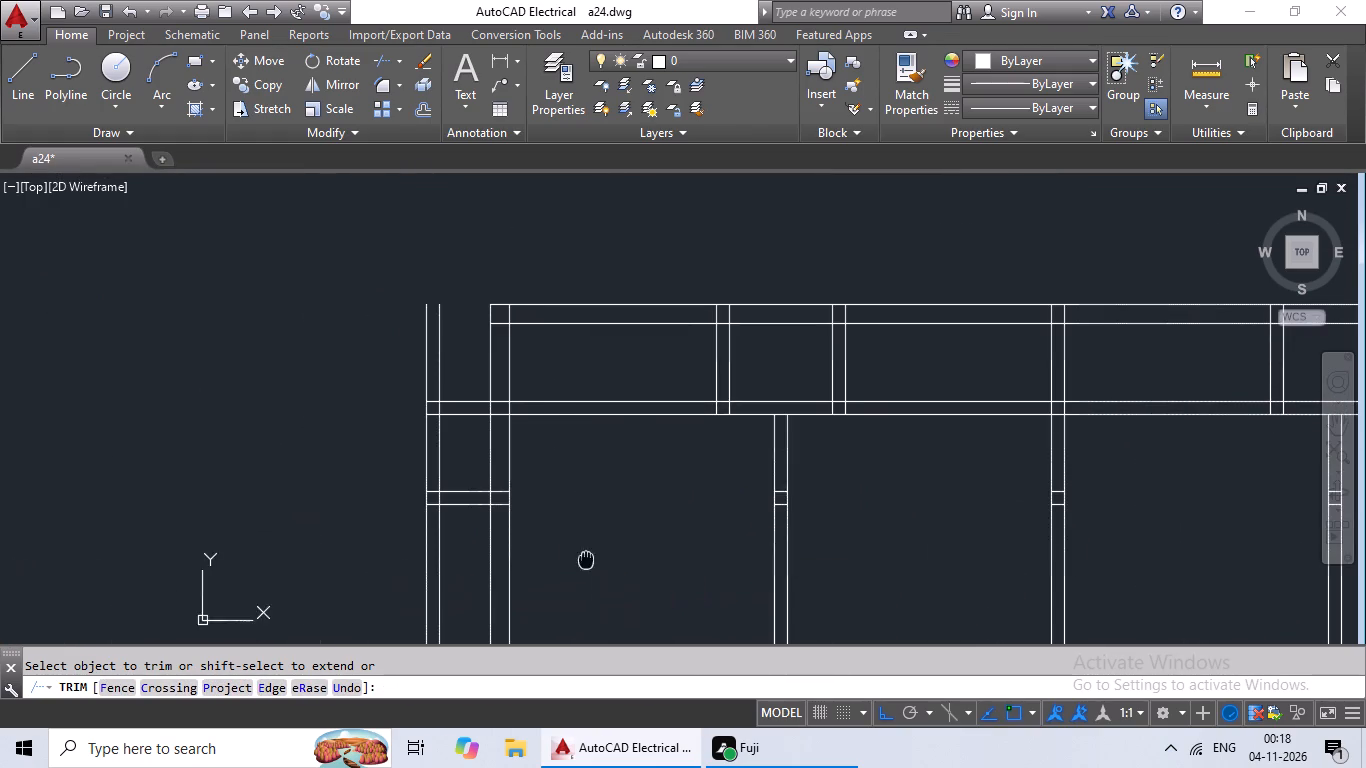
pyautogui.scroll(1, 439, 355)
pyautogui.moveTo(471, 340); pyautogui.dragTo(384, 397)
pyautogui.click(384, 397)
pyautogui.scroll(-1, 412, 393)
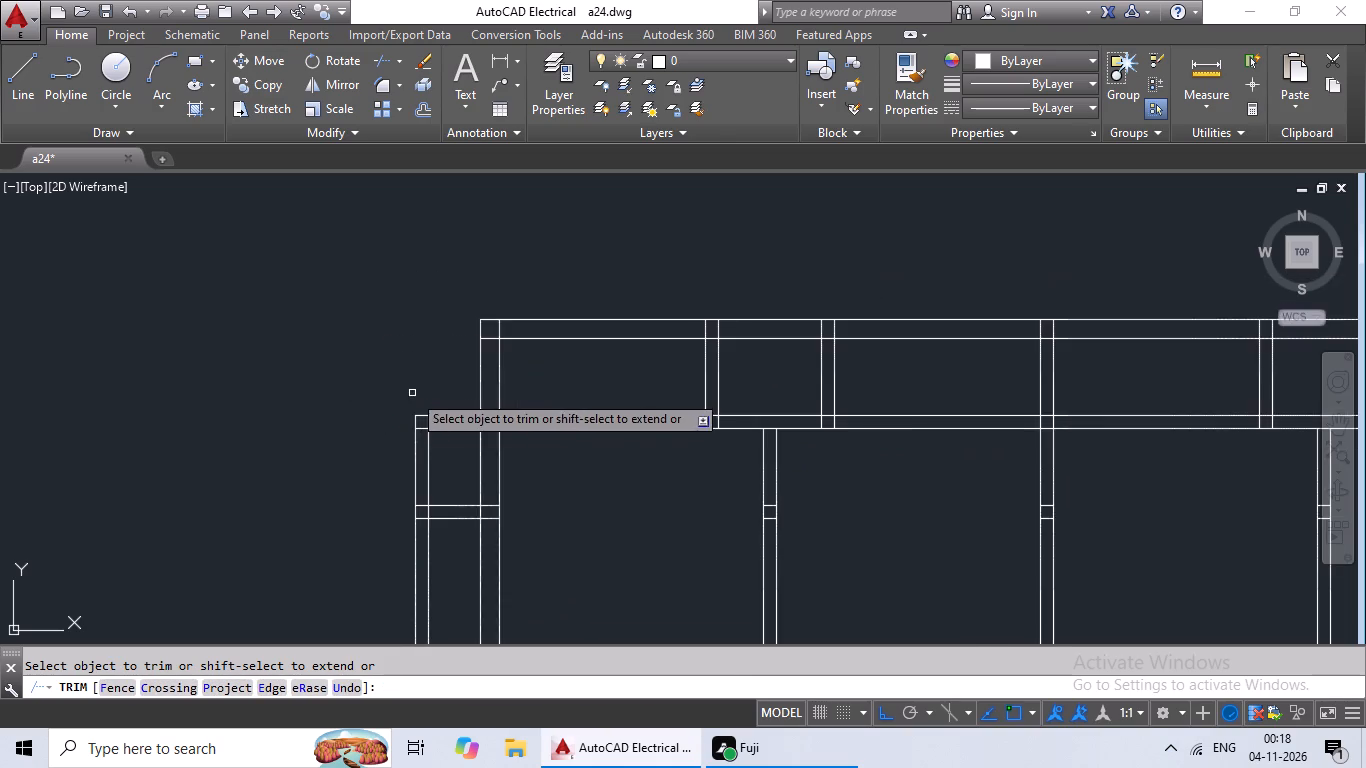
pyautogui.moveTo(412, 393); pyautogui.dragTo(459, 213, button='middle')
pyautogui.scroll(2, 501, 380)
pyautogui.moveTo(511, 305); pyautogui.dragTo(356, 474)
pyautogui.click(356, 474)
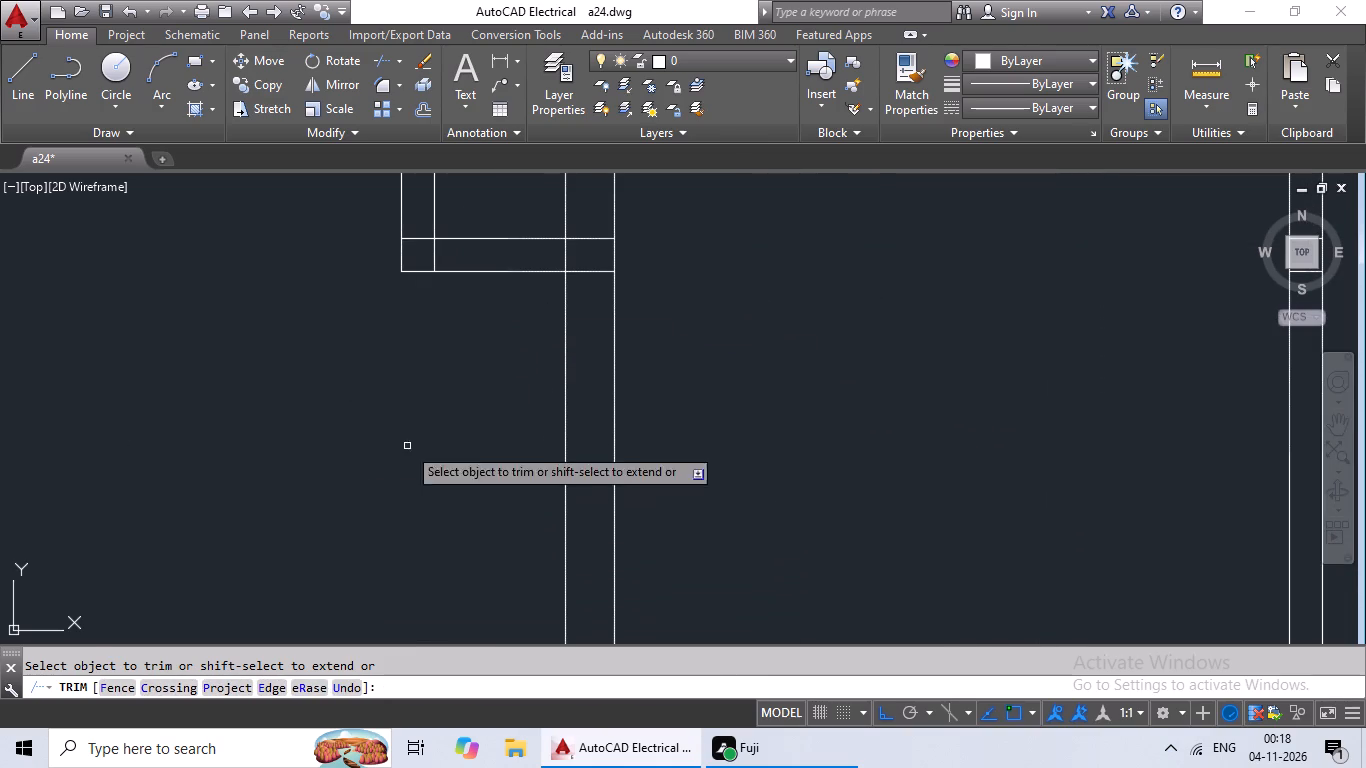
pyautogui.scroll(-4, 467, 421)
pyautogui.moveTo(606, 411); pyautogui.dragTo(596, 441, button='middle')
pyautogui.press('Escape')
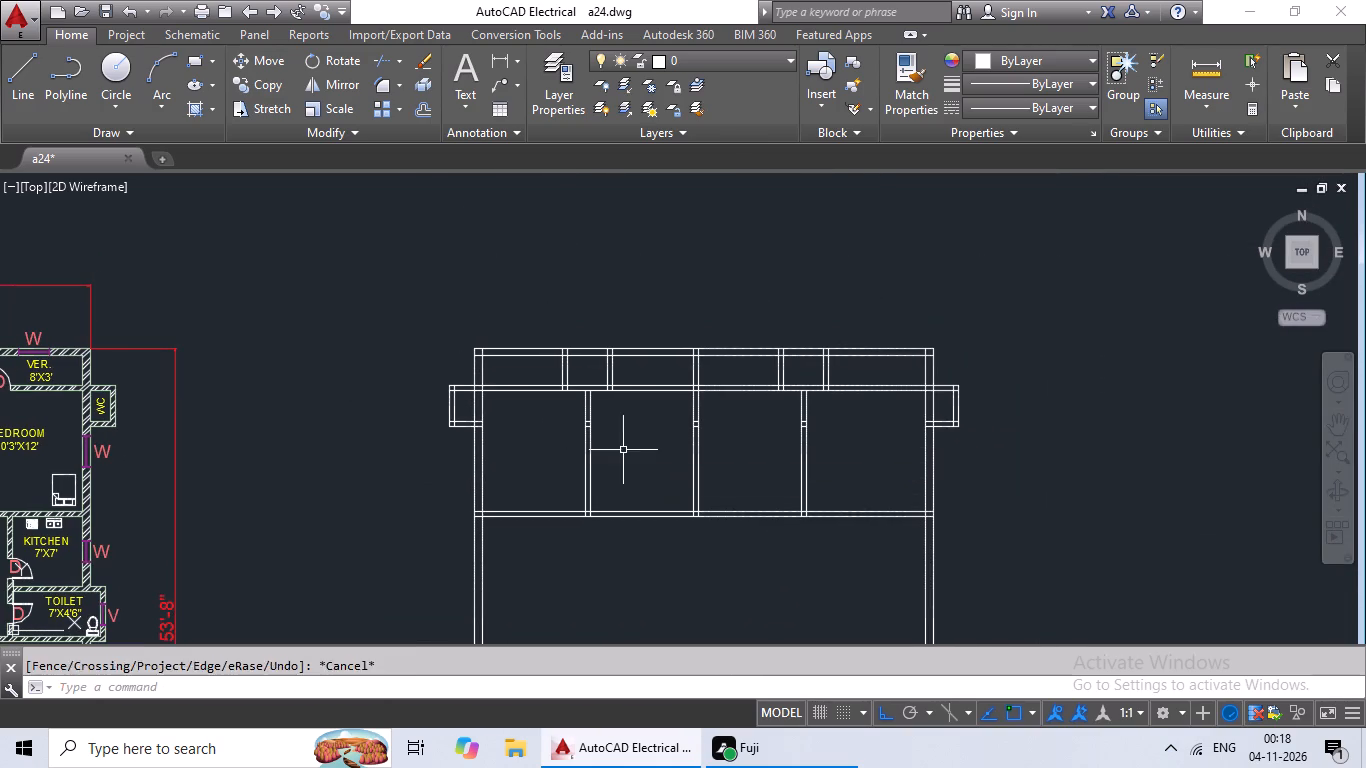
pyautogui.press('Escape')
# Erase the short leftover horizontal line pieces inside the three partition walls between the bedrooms.
pyautogui.scroll(4, 569, 418)
pyautogui.scroll(3, 706, 450)
pyautogui.moveTo(589, 349); pyautogui.dragTo(578, 630)
pyautogui.click(578, 630)
pyautogui.press('Delete')
pyautogui.scroll(-3, 641, 590)
pyautogui.moveTo(782, 538); pyautogui.dragTo(519, 486, button='middle')
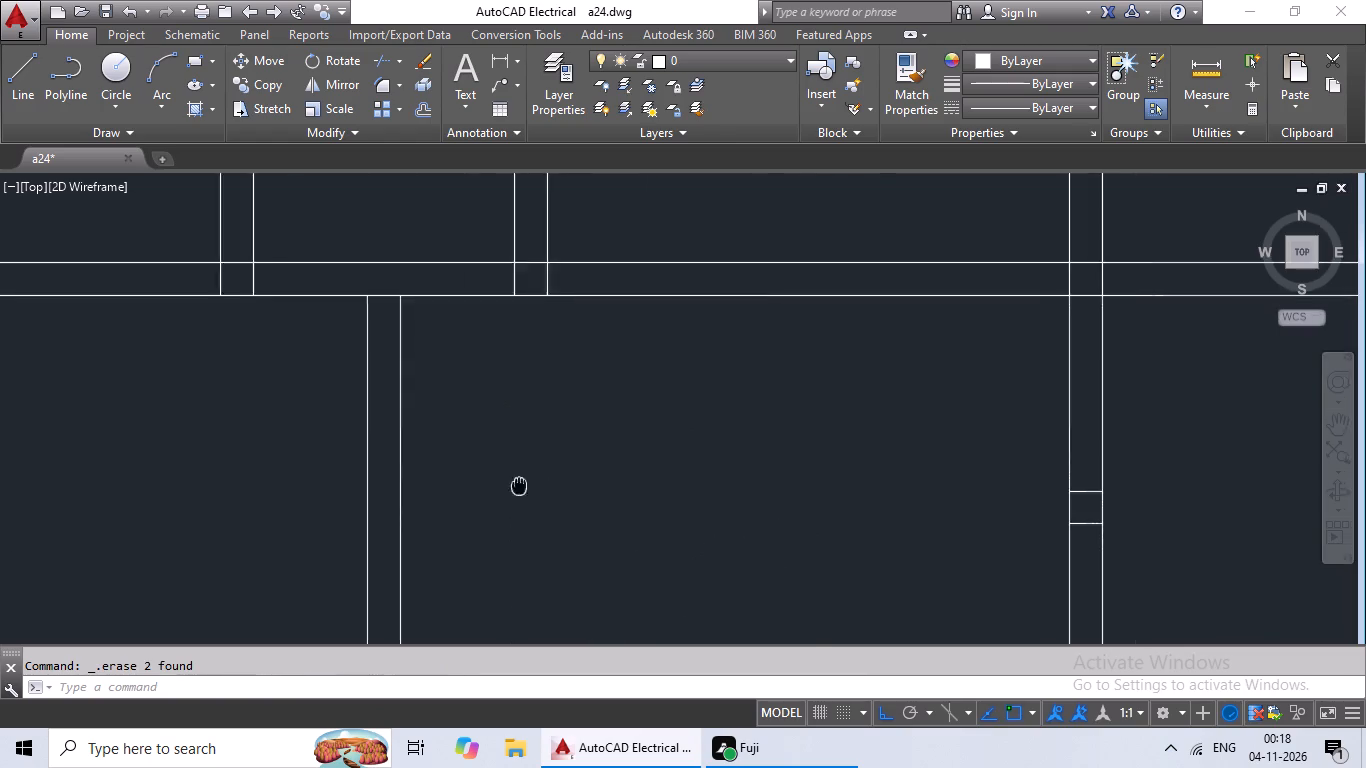
pyautogui.scroll(-2, 661, 511)
pyautogui.moveTo(949, 535); pyautogui.dragTo(825, 537, button='middle')
pyautogui.scroll(4, 696, 528)
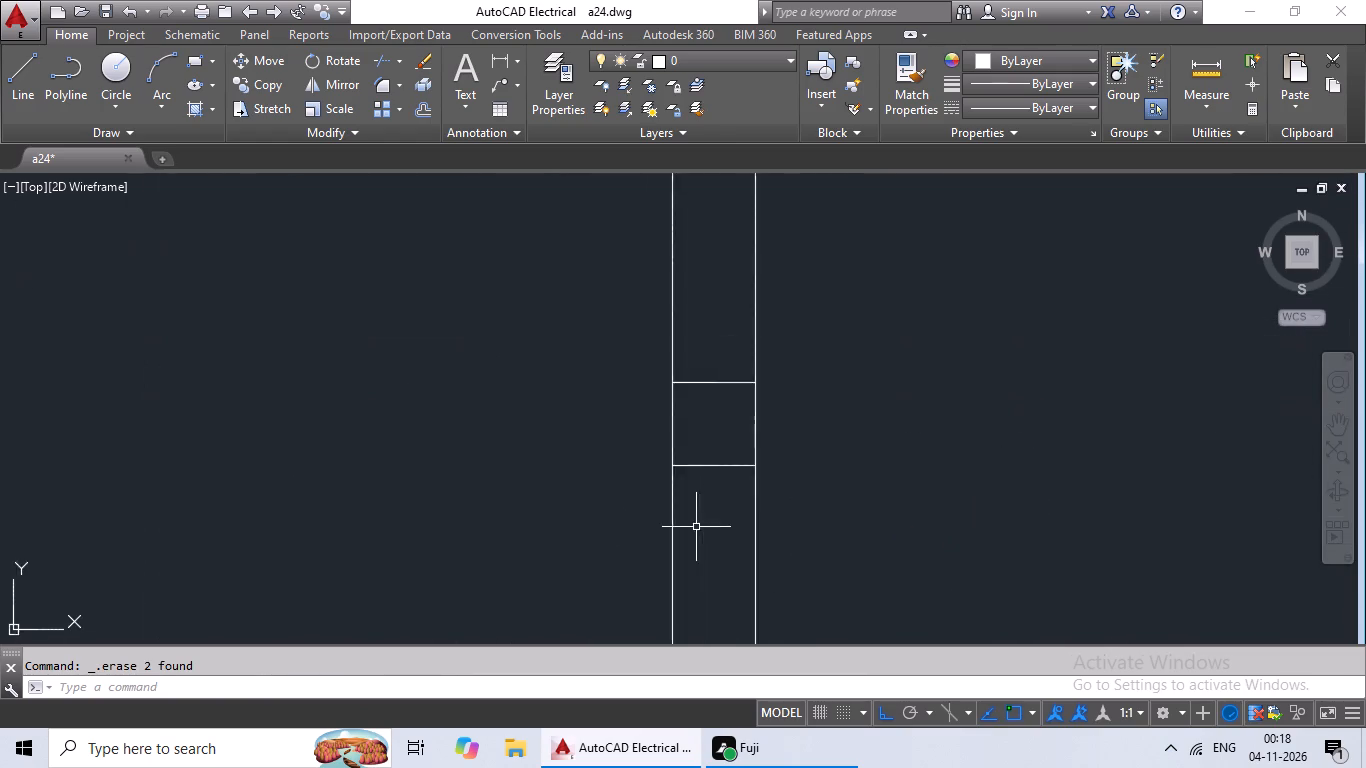
pyautogui.scroll(1, 696, 527)
pyautogui.moveTo(716, 274); pyautogui.dragTo(694, 472)
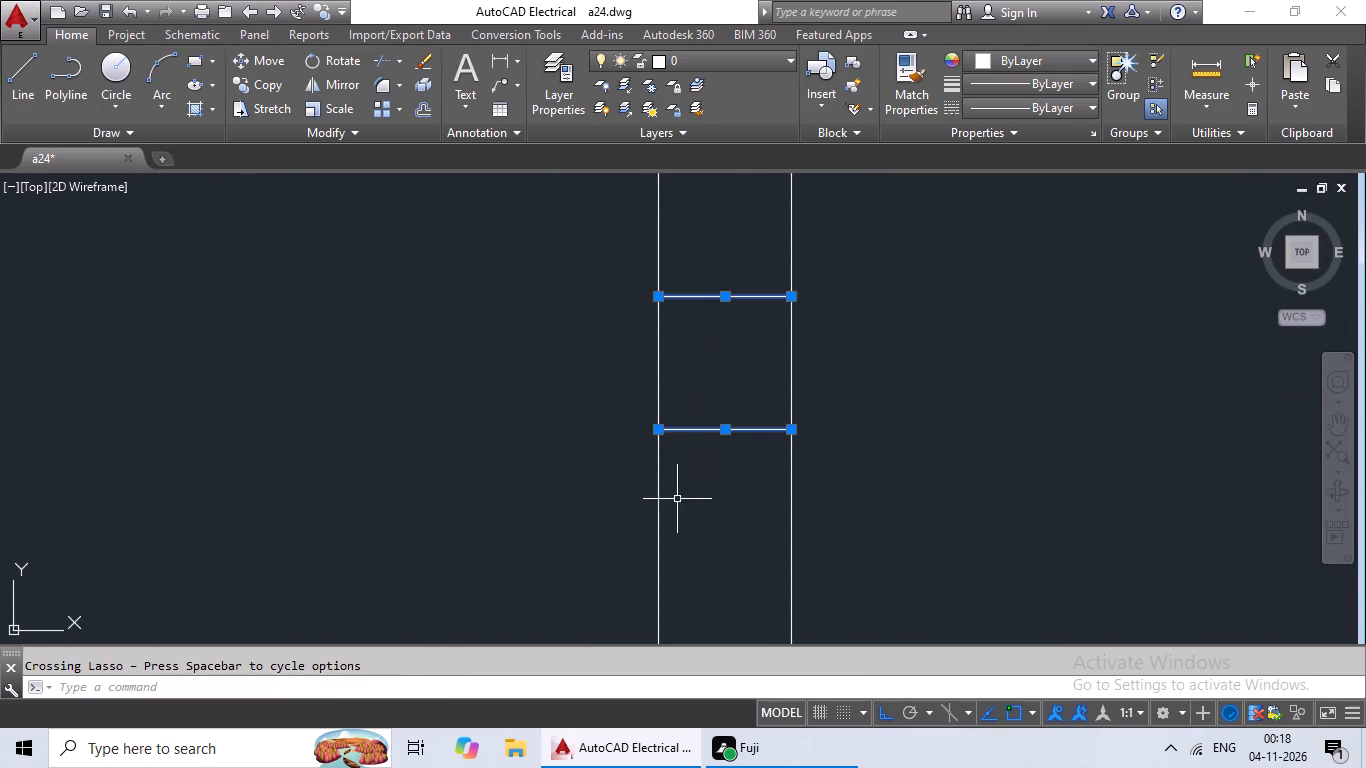
pyautogui.press('Delete')
pyautogui.scroll(-4, 920, 450)
pyautogui.moveTo(990, 465); pyautogui.dragTo(443, 446, button='middle')
pyautogui.scroll(3, 789, 425)
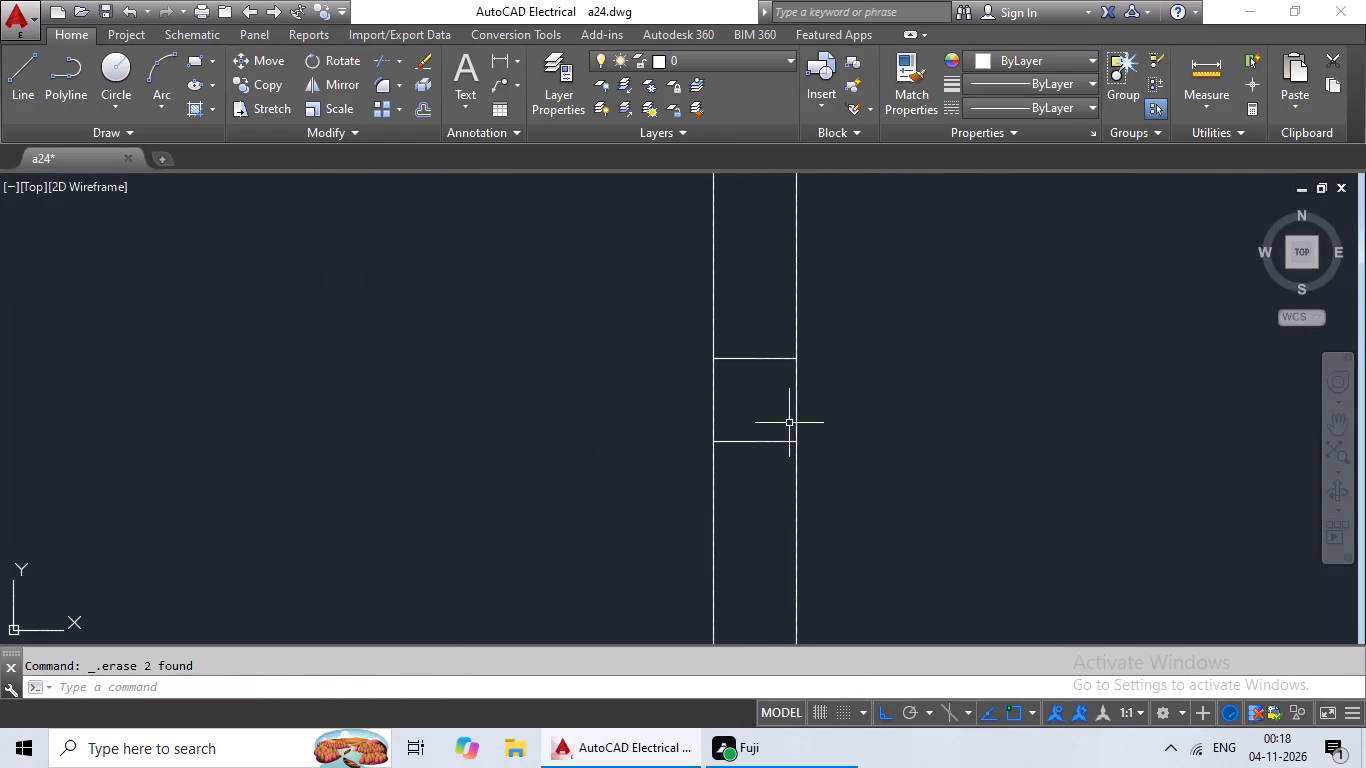
pyautogui.moveTo(767, 310); pyautogui.dragTo(733, 511)
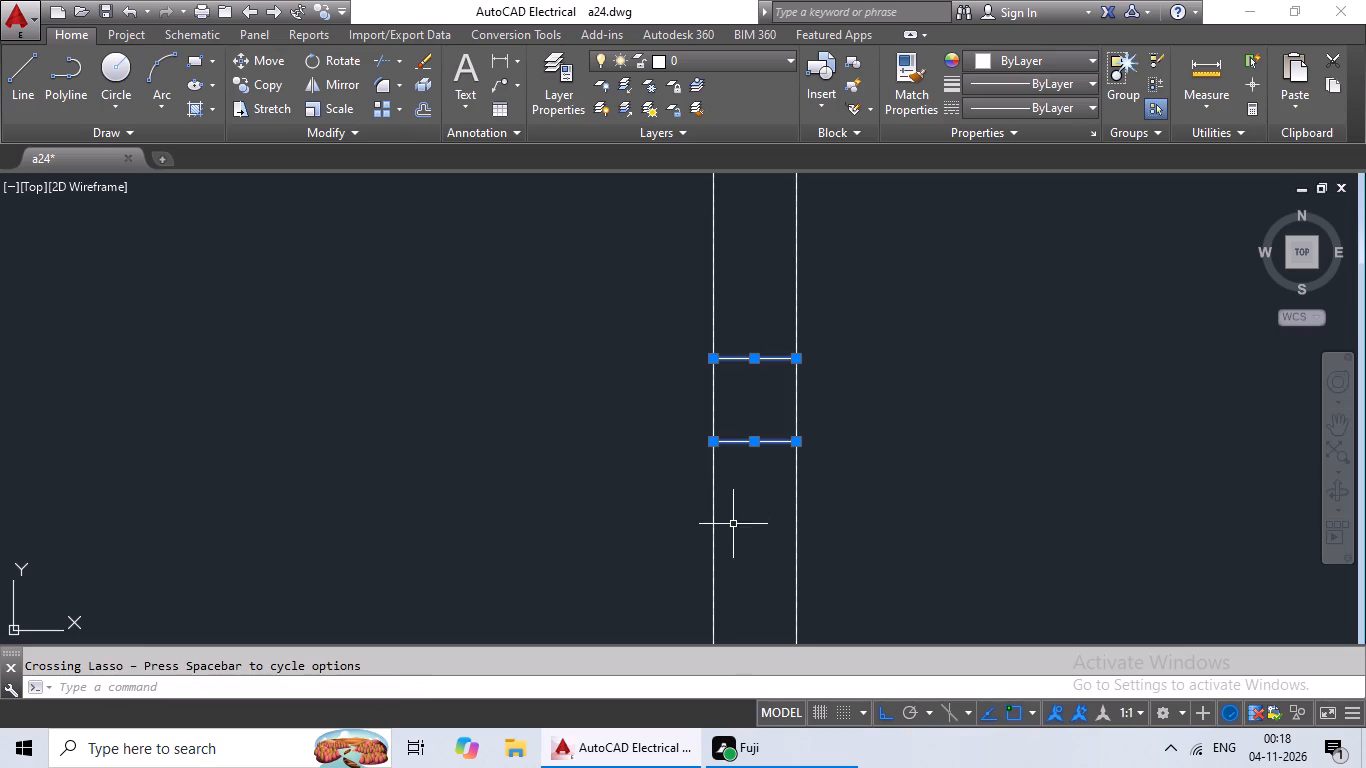
pyautogui.press('Delete')
# Offset the inner lines of the left and right outer walls 7' inward for the kitchen and toilet width.
pyautogui.scroll(-6, 799, 495)
pyautogui.moveTo(695, 499); pyautogui.dragTo(766, 392, button='middle')
pyautogui.scroll(-2, 723, 462)
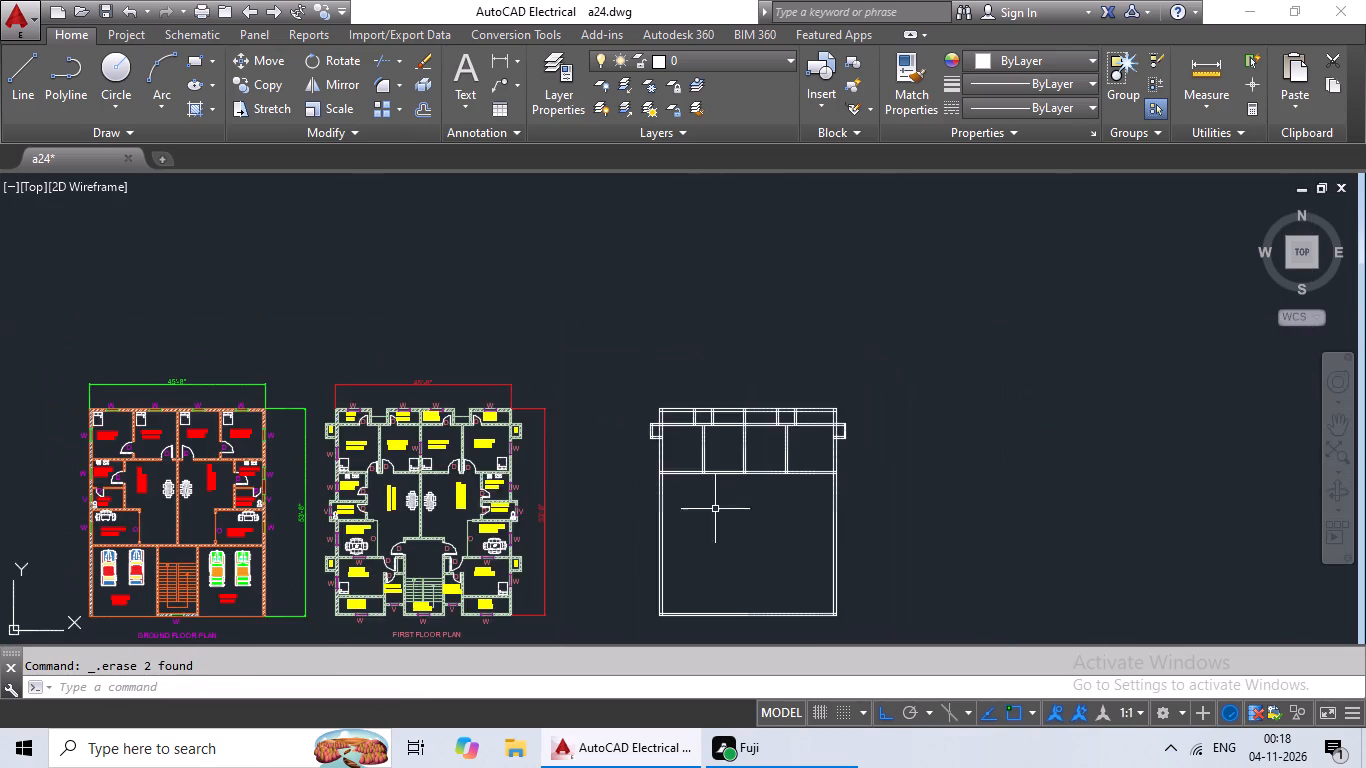
pyautogui.moveTo(714, 511); pyautogui.dragTo(770, 453, button='middle')
pyautogui.scroll(2, 690, 462)
pyautogui.moveTo(812, 483); pyautogui.dragTo(744, 527, button='middle')
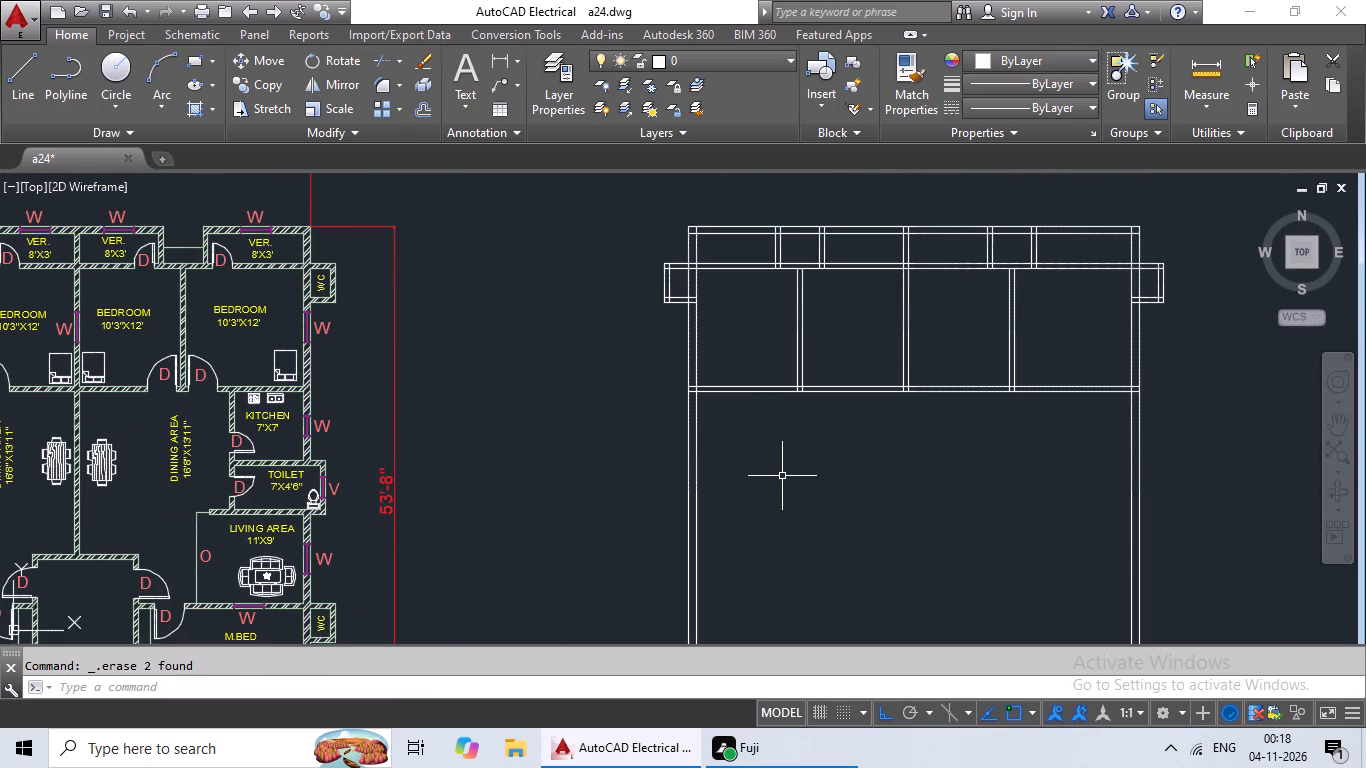
pyautogui.moveTo(780, 477); pyautogui.dragTo(712, 521, button='middle')
pyautogui.moveTo(711, 523); pyautogui.dragTo(814, 451, button='middle')
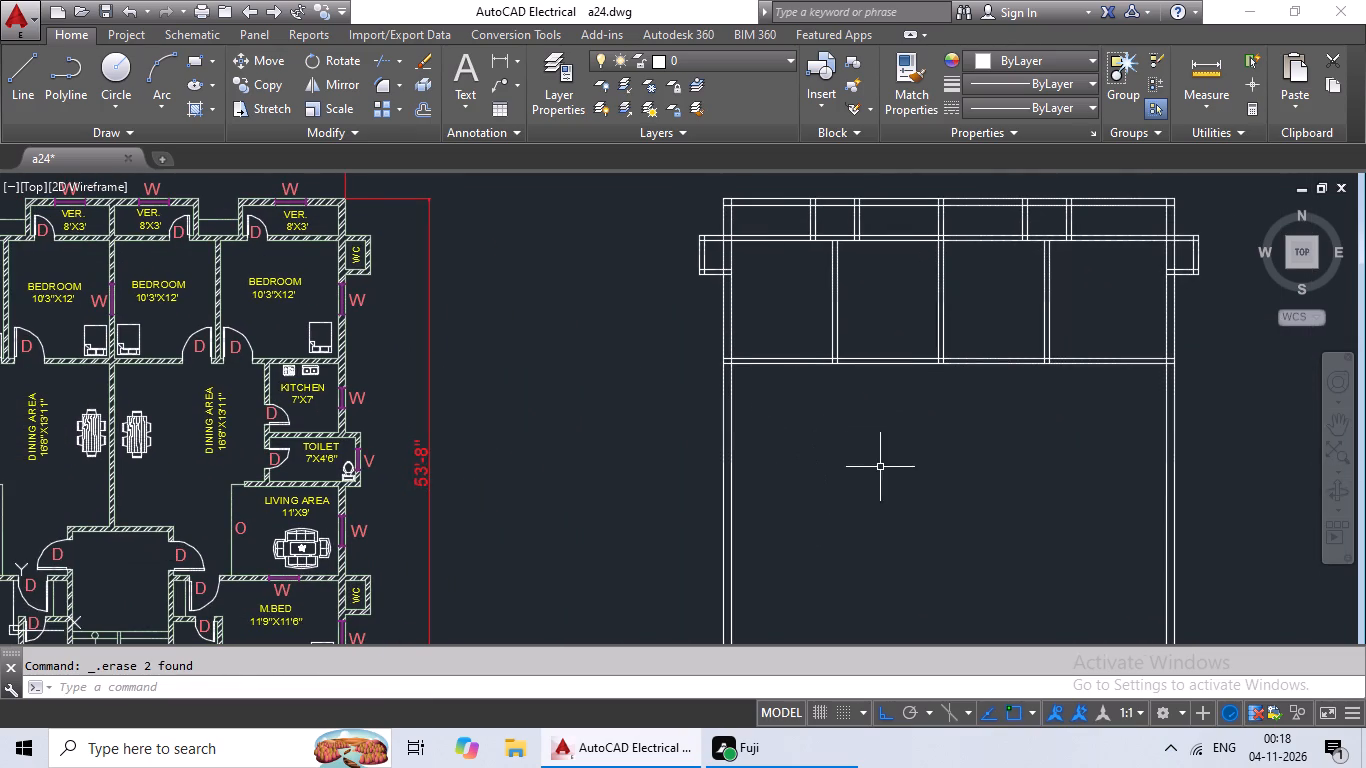
pyautogui.moveTo(885, 469); pyautogui.dragTo(830, 486, button='middle')
pyautogui.press('Escape')
pyautogui.press('o')
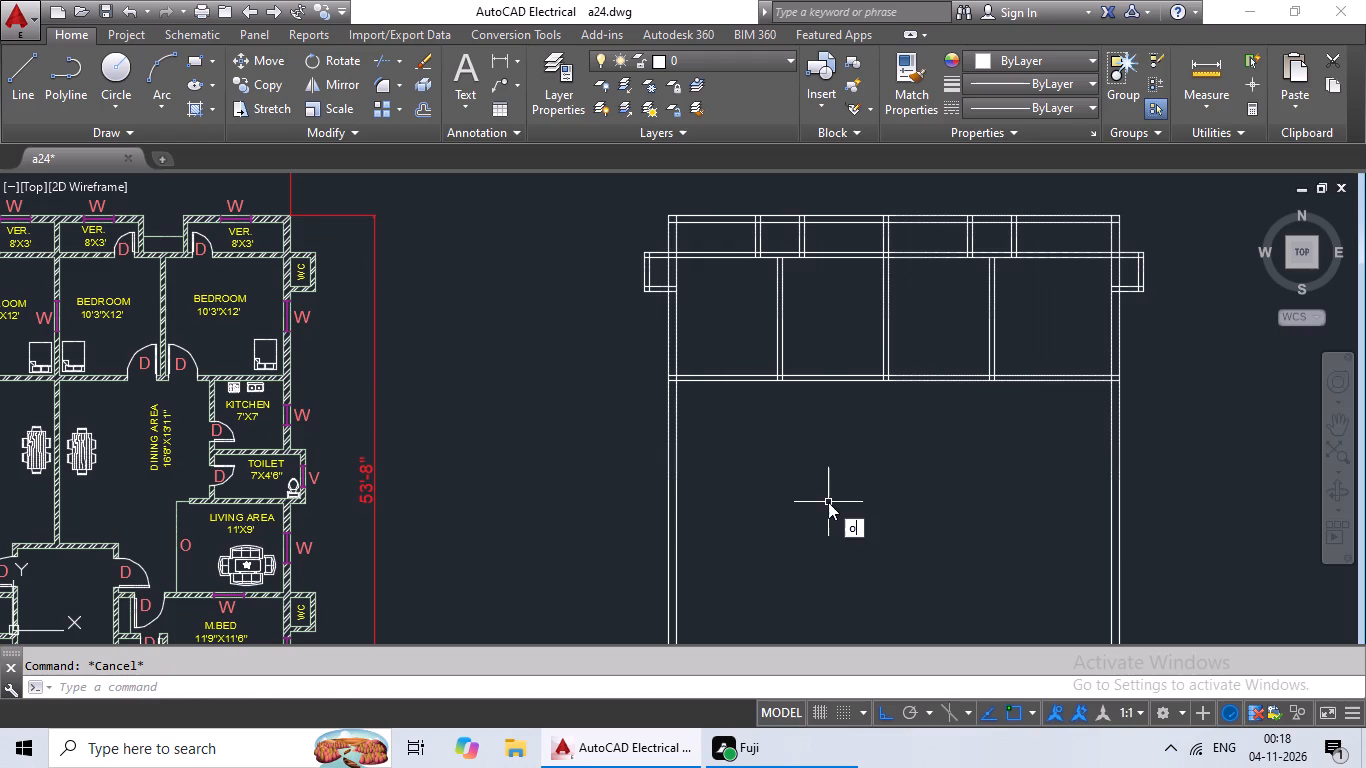
pyautogui.press('Return')
pyautogui.write("7'")
pyautogui.press('Return')
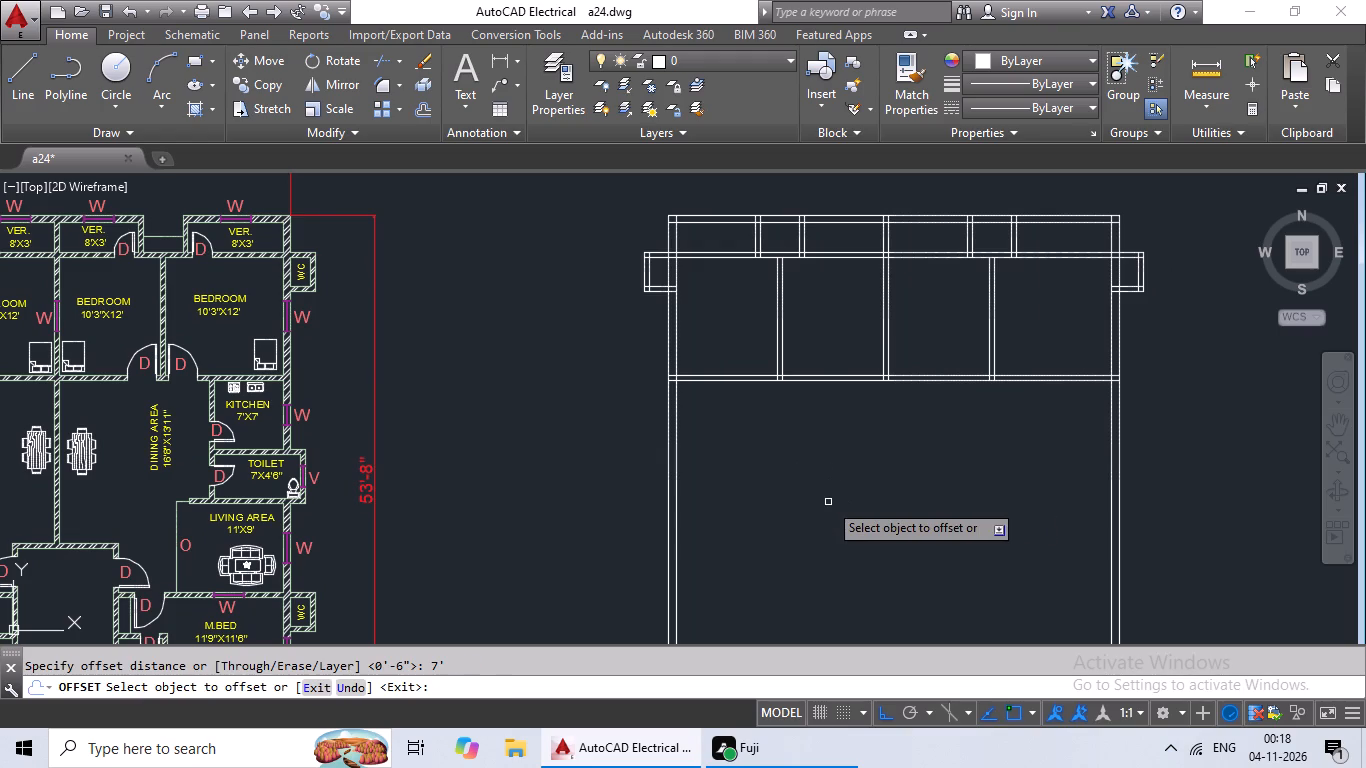
pyautogui.moveTo(1111, 471); pyautogui.dragTo(1083, 478)
pyautogui.click(1046, 488)
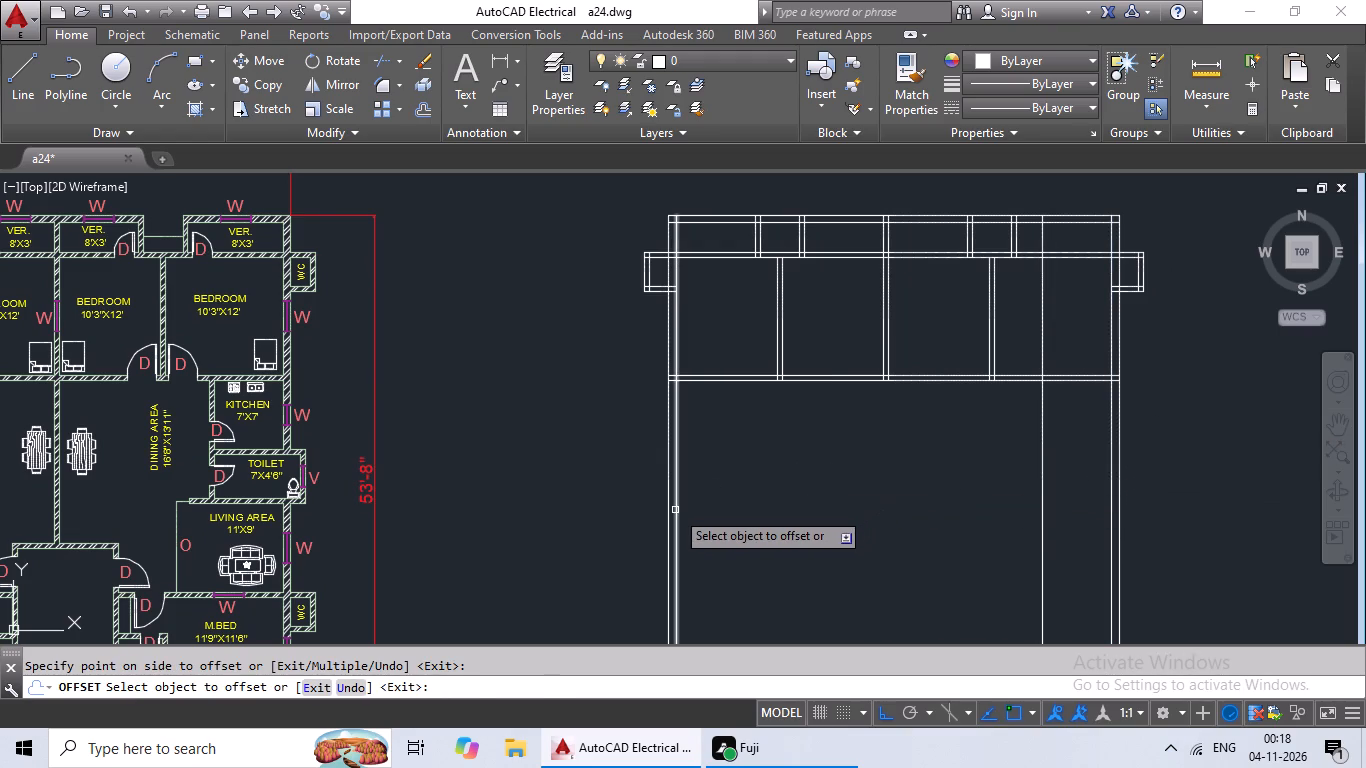
pyautogui.click(675, 510)
pyautogui.click(706, 500)
pyautogui.press('Escape')
pyautogui.press('Escape')
# Trim the two kitchen and toilet width lines where they run up through the bedrooms, above the bedrooms' lower wall.
pyautogui.press('t')
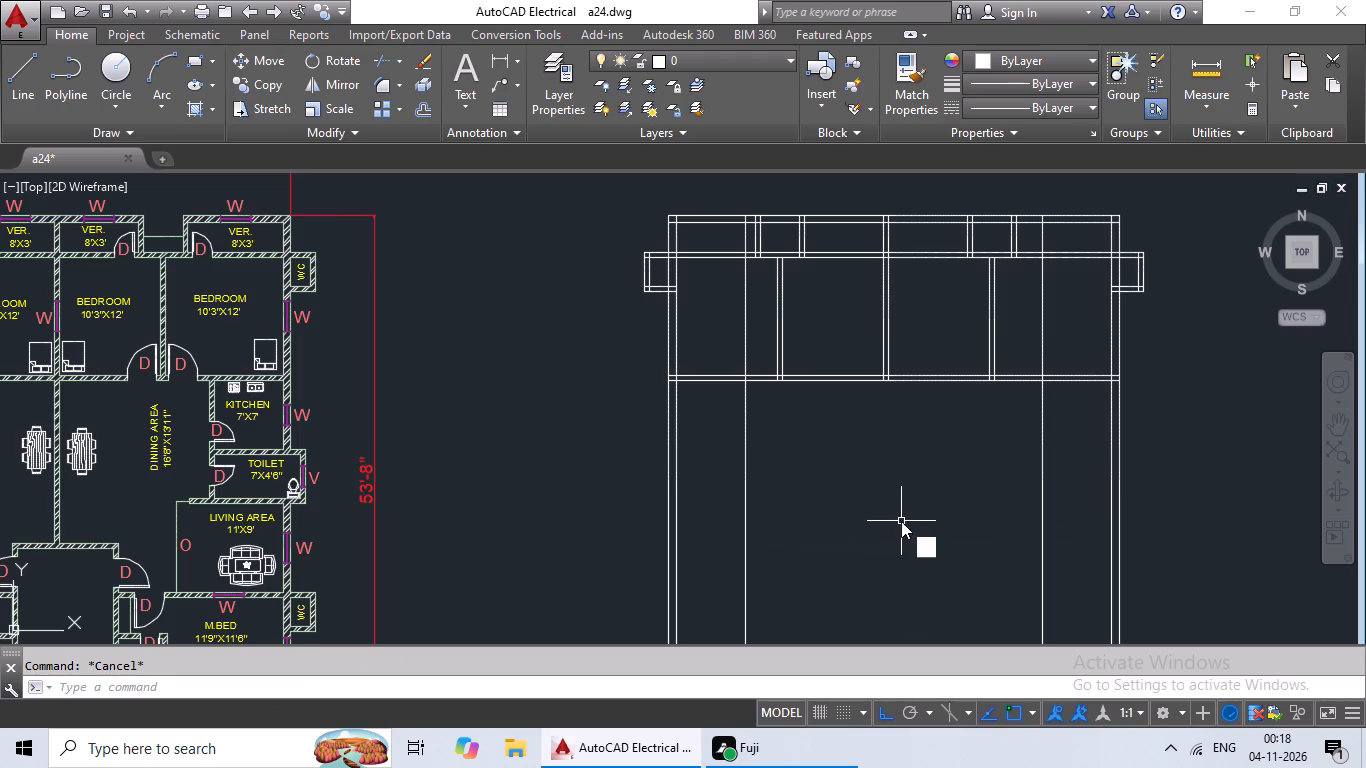
pyautogui.write('r')
pyautogui.press('space')
pyautogui.press('space')
pyautogui.scroll(3, 743, 366)
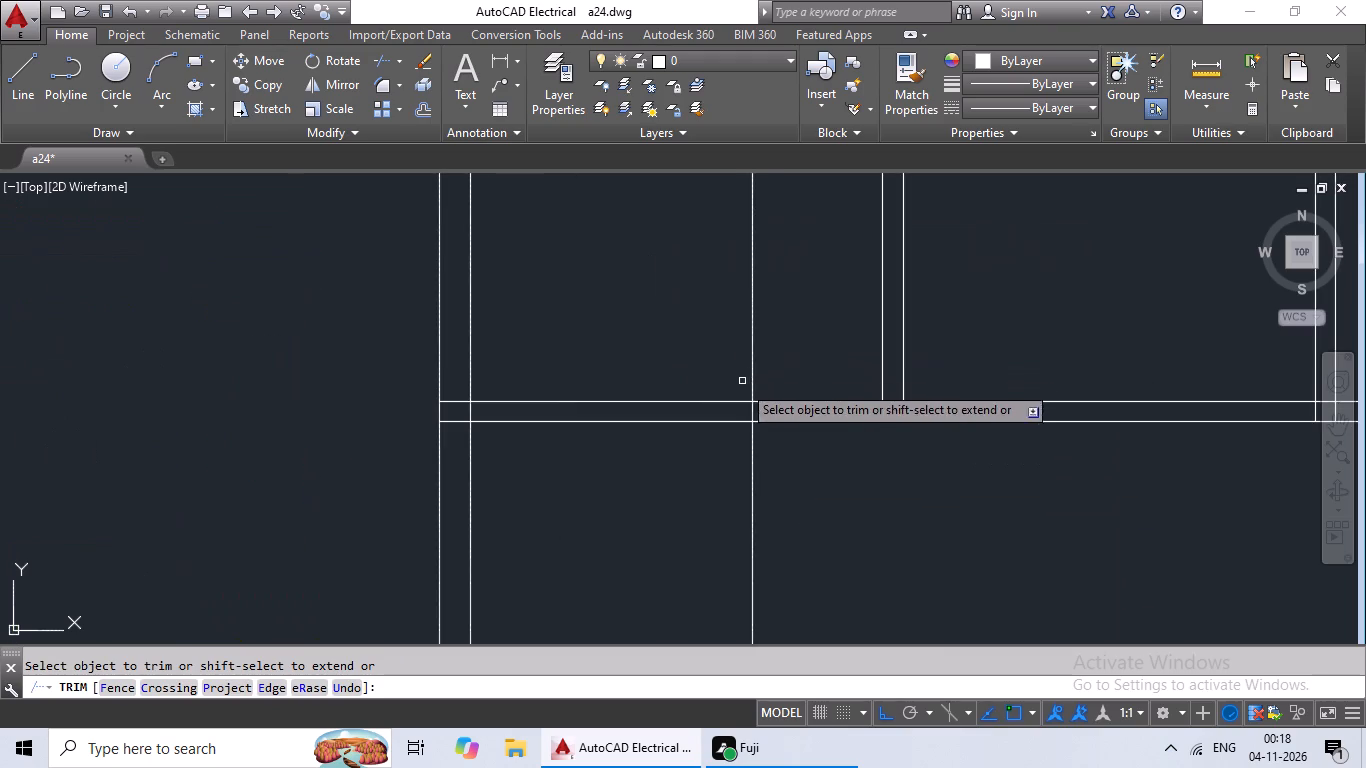
pyautogui.scroll(3, 751, 404)
pyautogui.moveTo(853, 211); pyautogui.dragTo(565, 369)
pyautogui.click(566, 363)
pyautogui.scroll(-6, 607, 313)
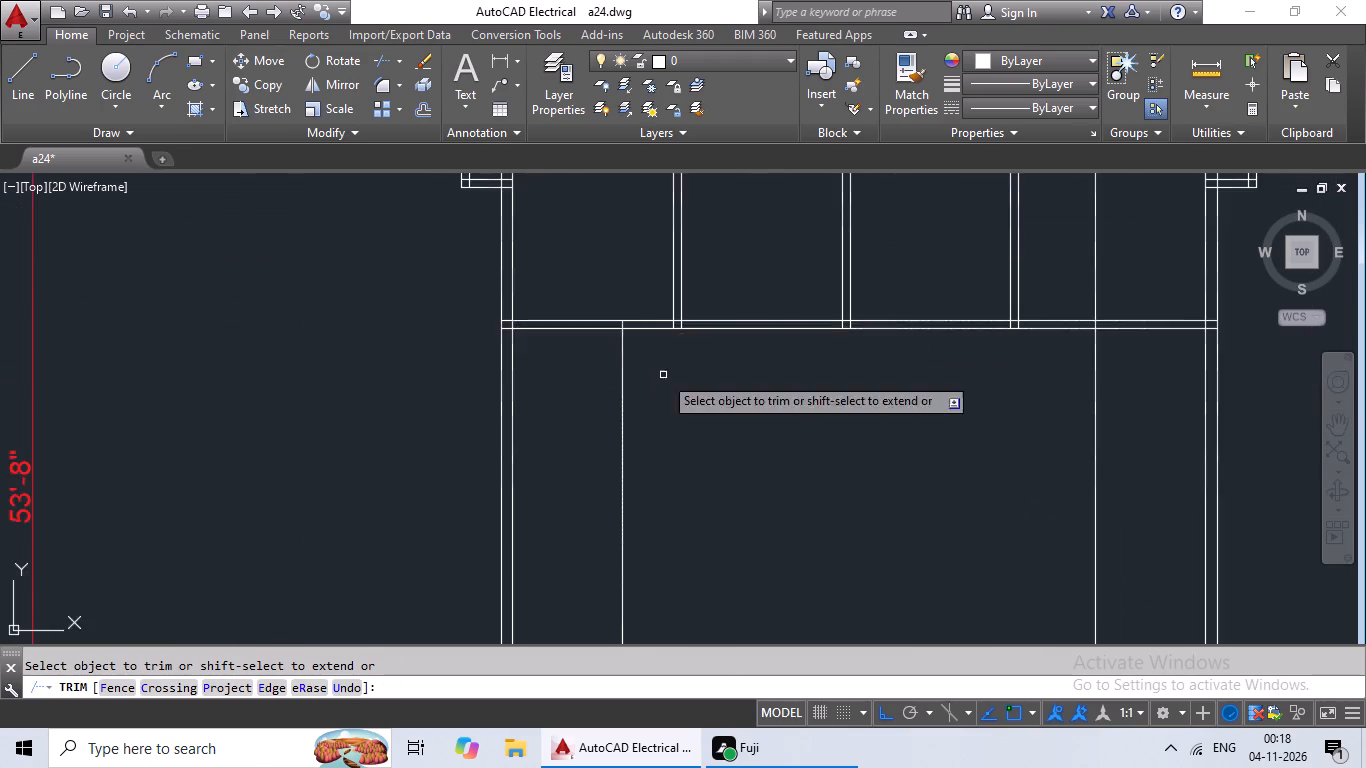
pyautogui.scroll(-2, 663, 375)
pyautogui.moveTo(700, 417); pyautogui.dragTo(549, 473, button='middle')
pyautogui.scroll(4, 632, 409)
pyautogui.moveTo(658, 332); pyautogui.dragTo(462, 430)
pyautogui.click(461, 428)
pyautogui.scroll(-4, 547, 405)
pyautogui.moveTo(494, 481); pyautogui.dragTo(655, 430, button='middle')
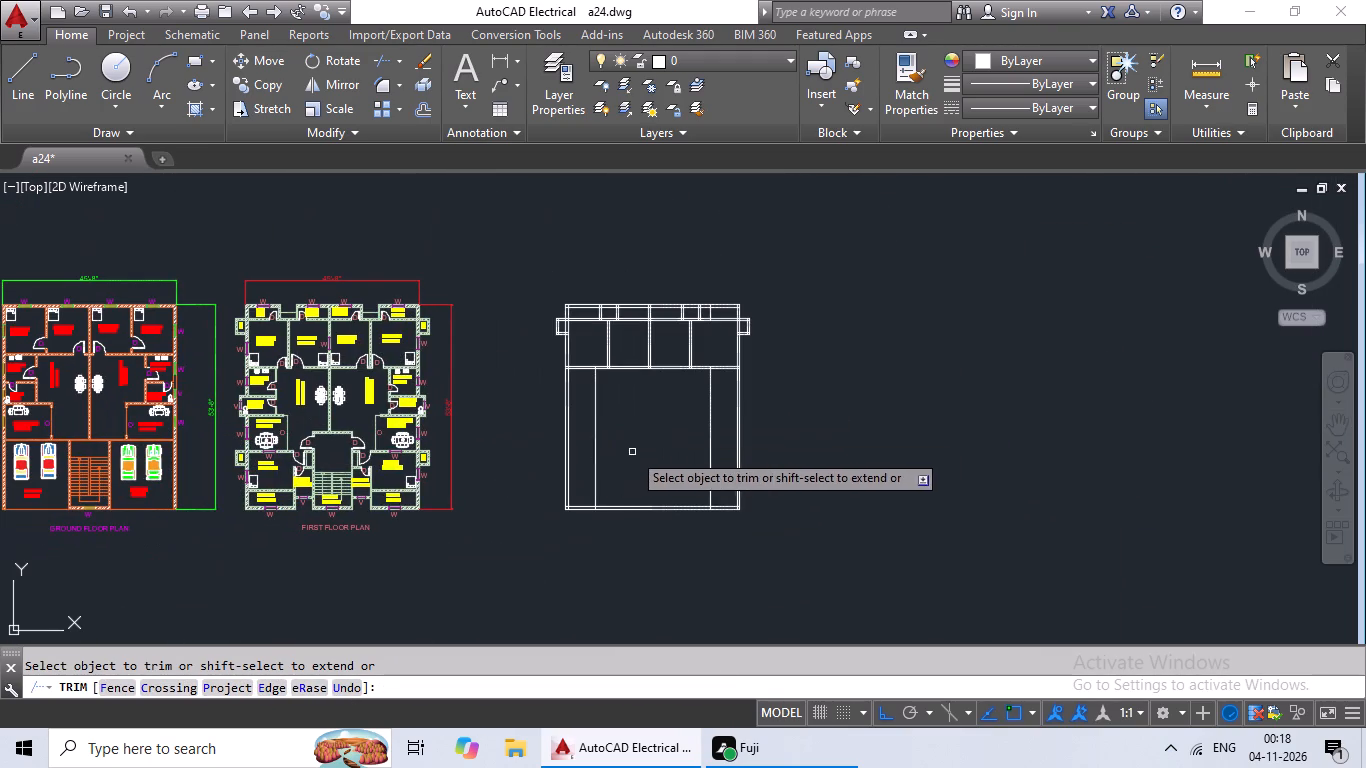
pyautogui.press('Escape')
# Offset both vertical kitchen and toilet lines 6" toward the plan's centre to give those partition walls their thickness.
pyautogui.press('o')
pyautogui.press('Return')
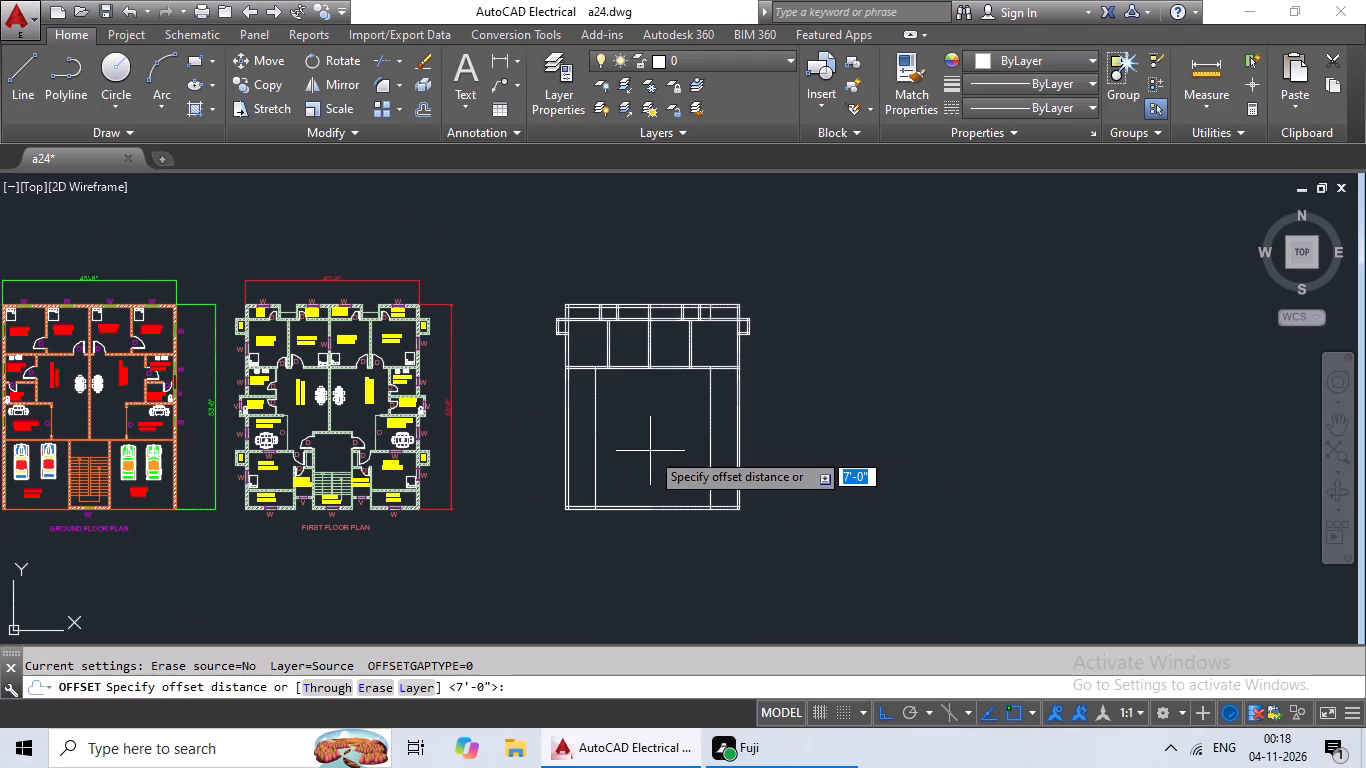
pyautogui.write('6"')
pyautogui.press('Return')
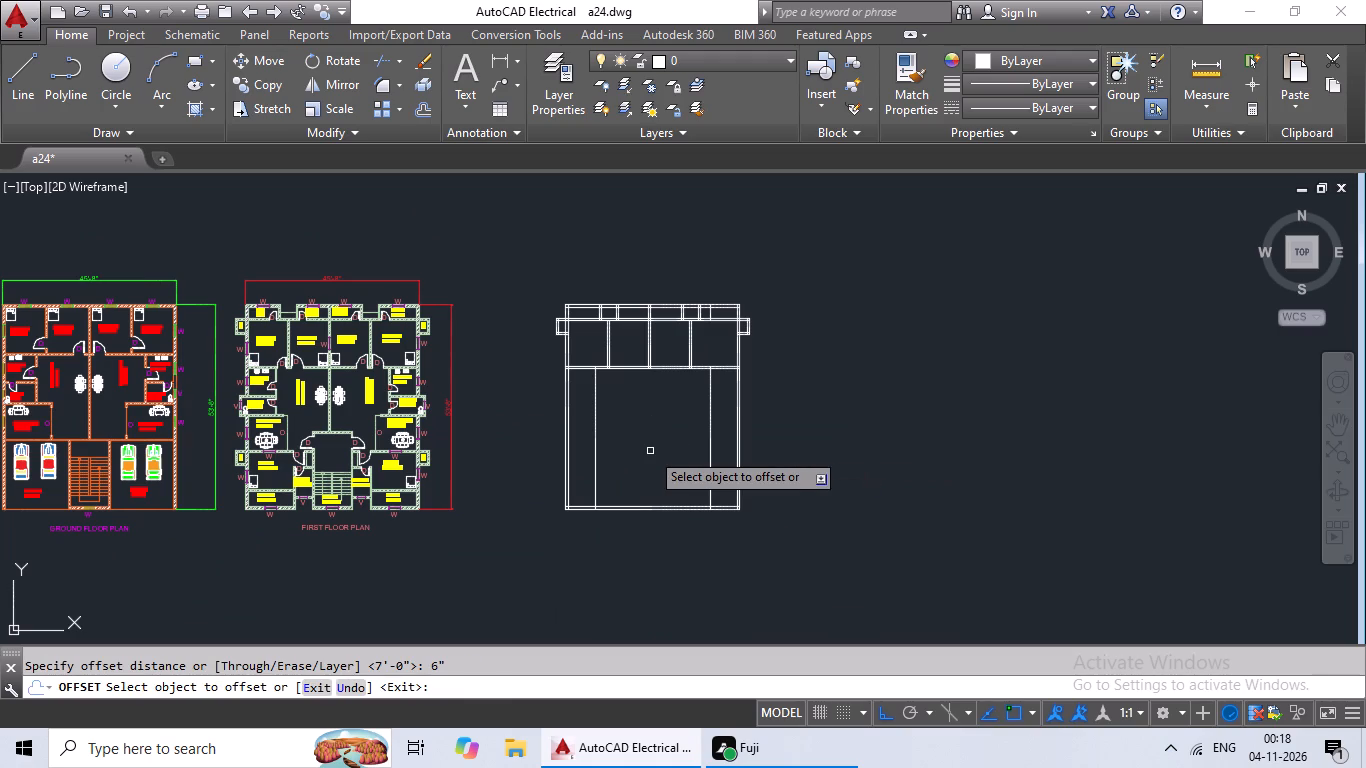
pyautogui.scroll(2, 608, 444)
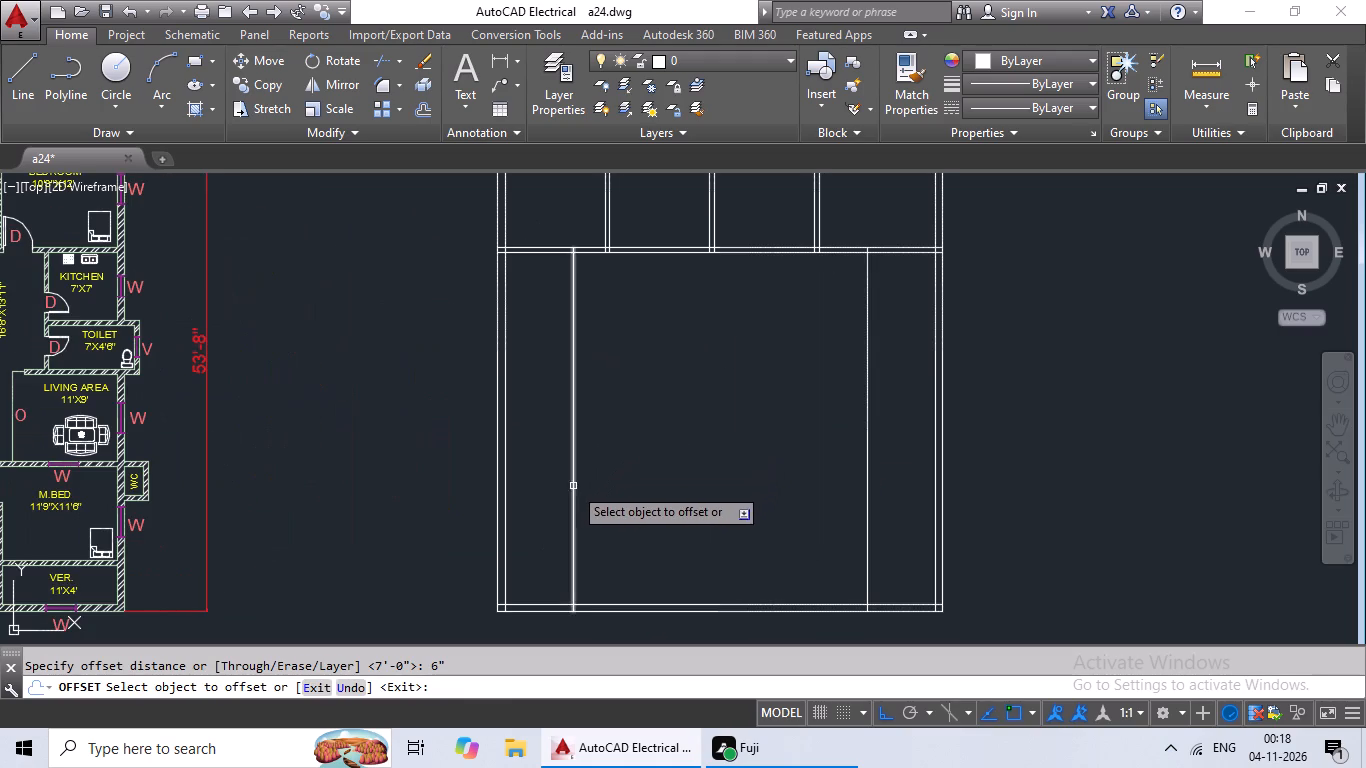
pyautogui.click(573, 486)
pyautogui.click(612, 480)
pyautogui.moveTo(867, 483); pyautogui.dragTo(855, 489)
pyautogui.click(789, 506)
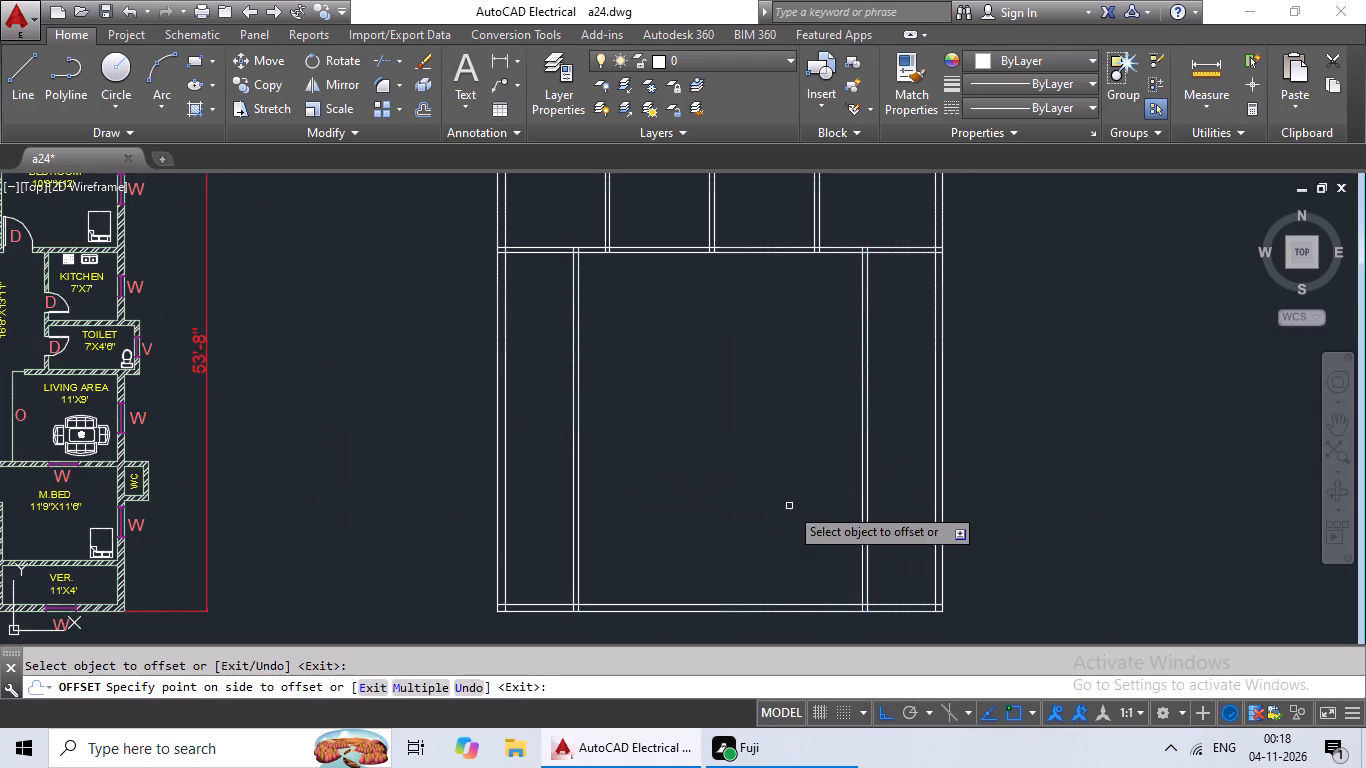
pyautogui.scroll(-2, 785, 501)
pyautogui.scroll(2, 775, 449)
pyautogui.moveTo(775, 449); pyautogui.dragTo(775, 496, button='middle')
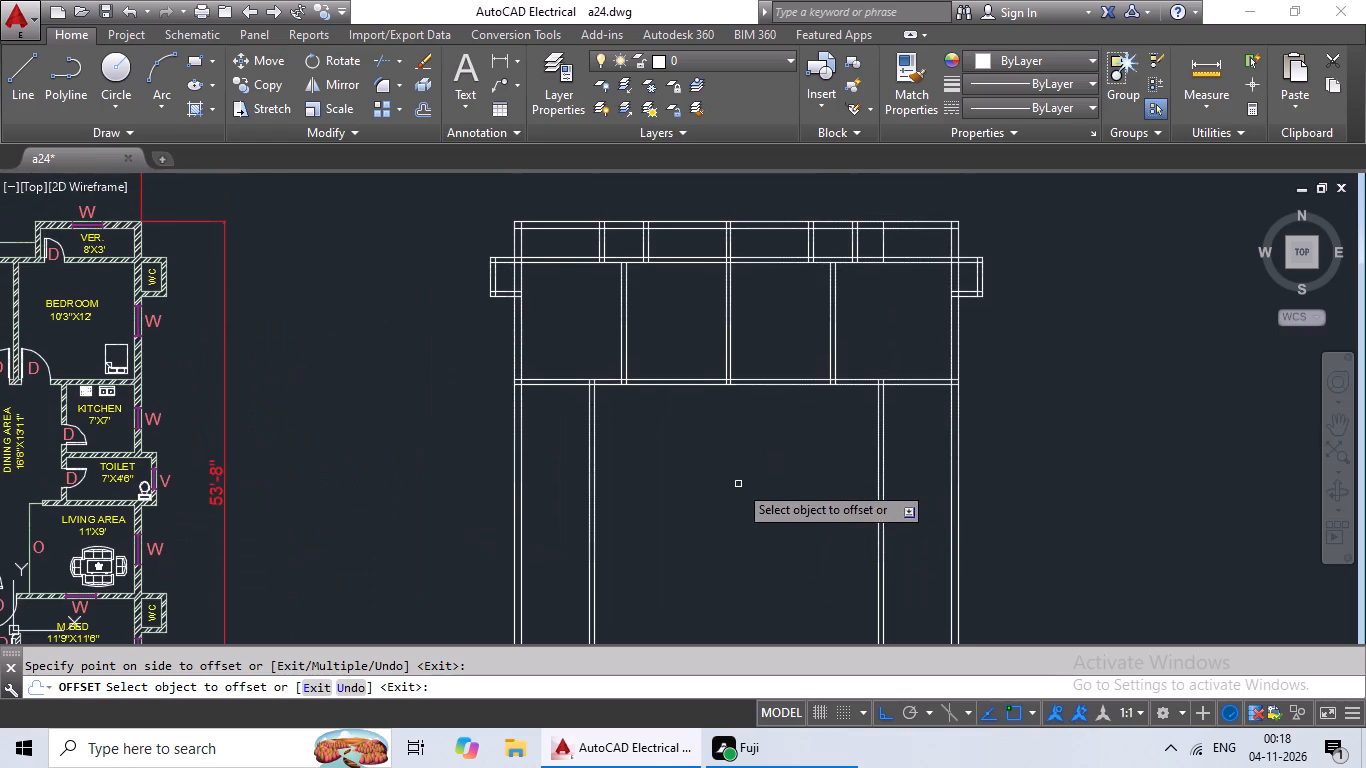
pyautogui.moveTo(738, 484); pyautogui.dragTo(839, 496, button='middle')
pyautogui.scroll(-1, 842, 496)
pyautogui.moveTo(842, 496); pyautogui.dragTo(761, 538, button='middle')
pyautogui.press('Escape')
pyautogui.press('Escape')
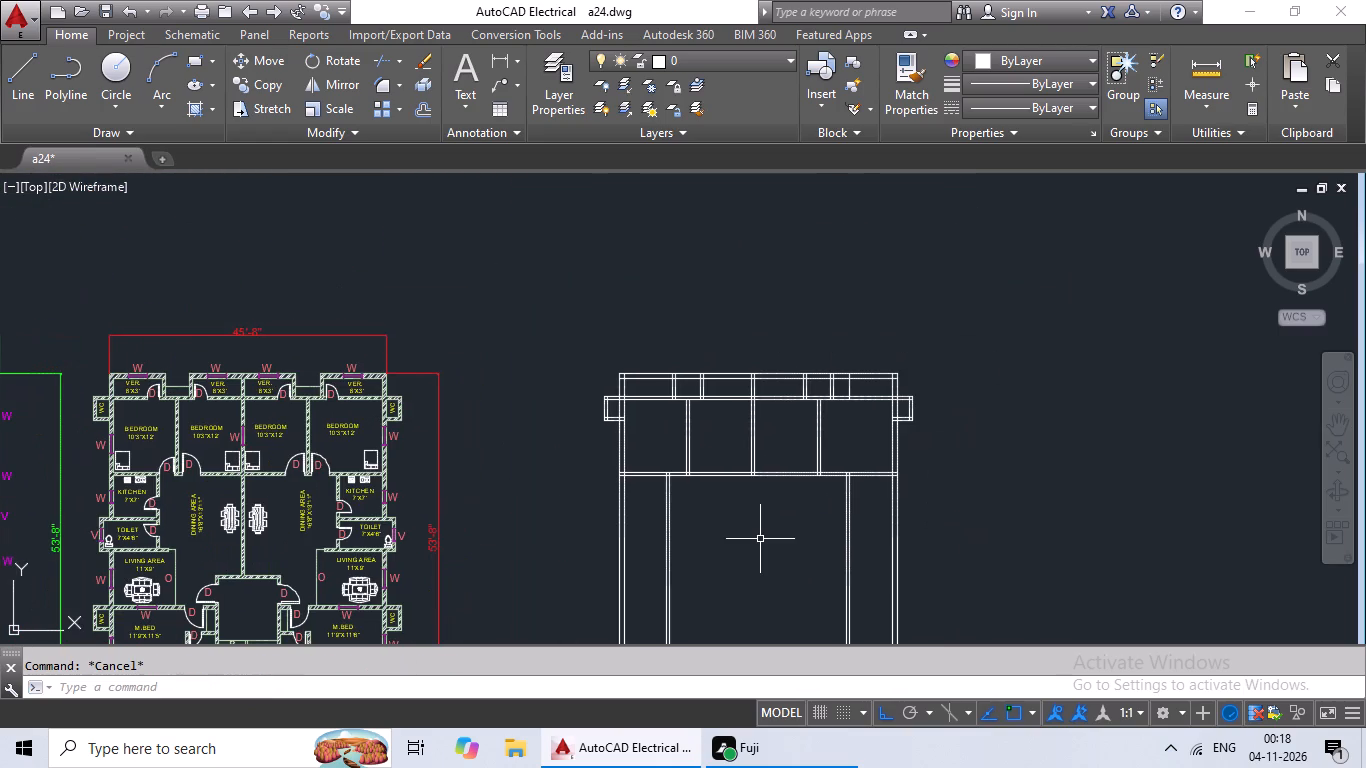
# Offset the lower line of the bedrooms' bottom wall 7' downward for the kitchen depth.
pyautogui.press('o')
pyautogui.press('Return')
pyautogui.write("7'")
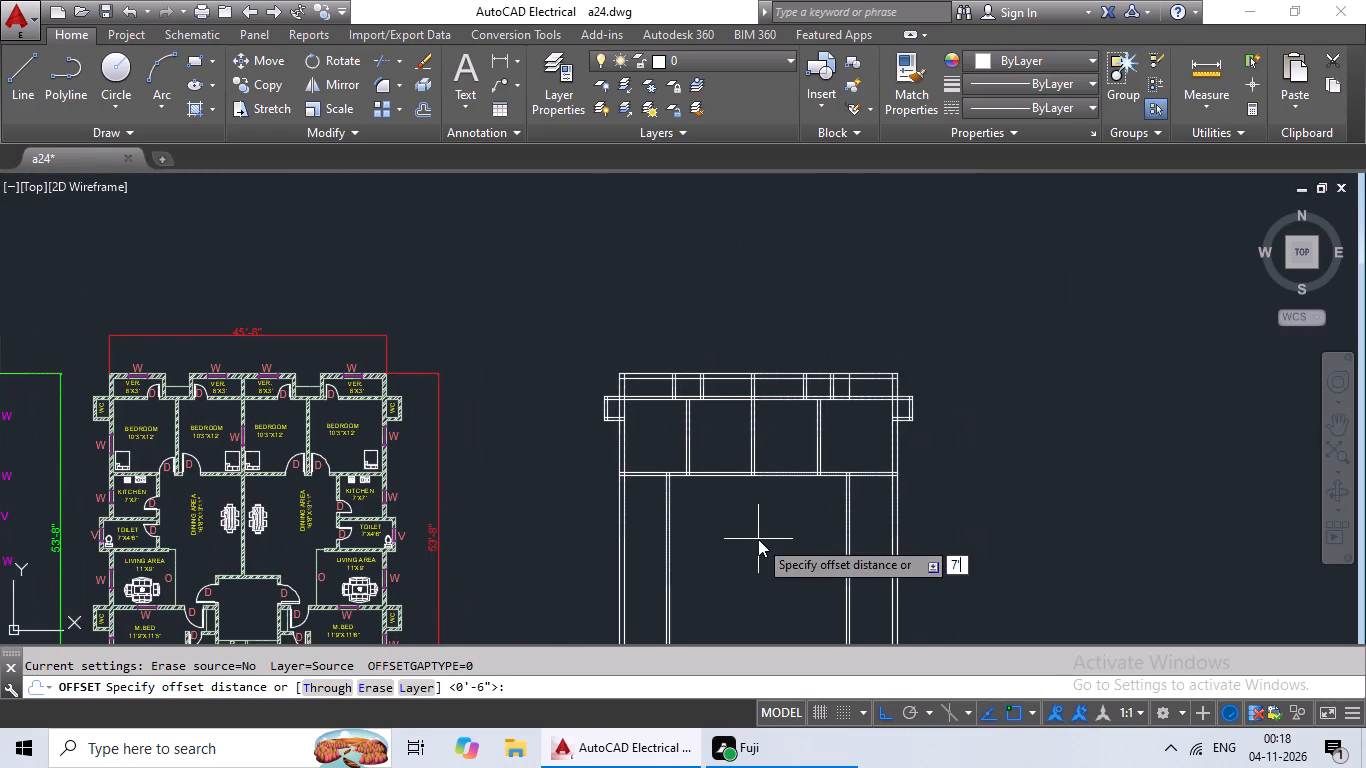
pyautogui.press('Return')
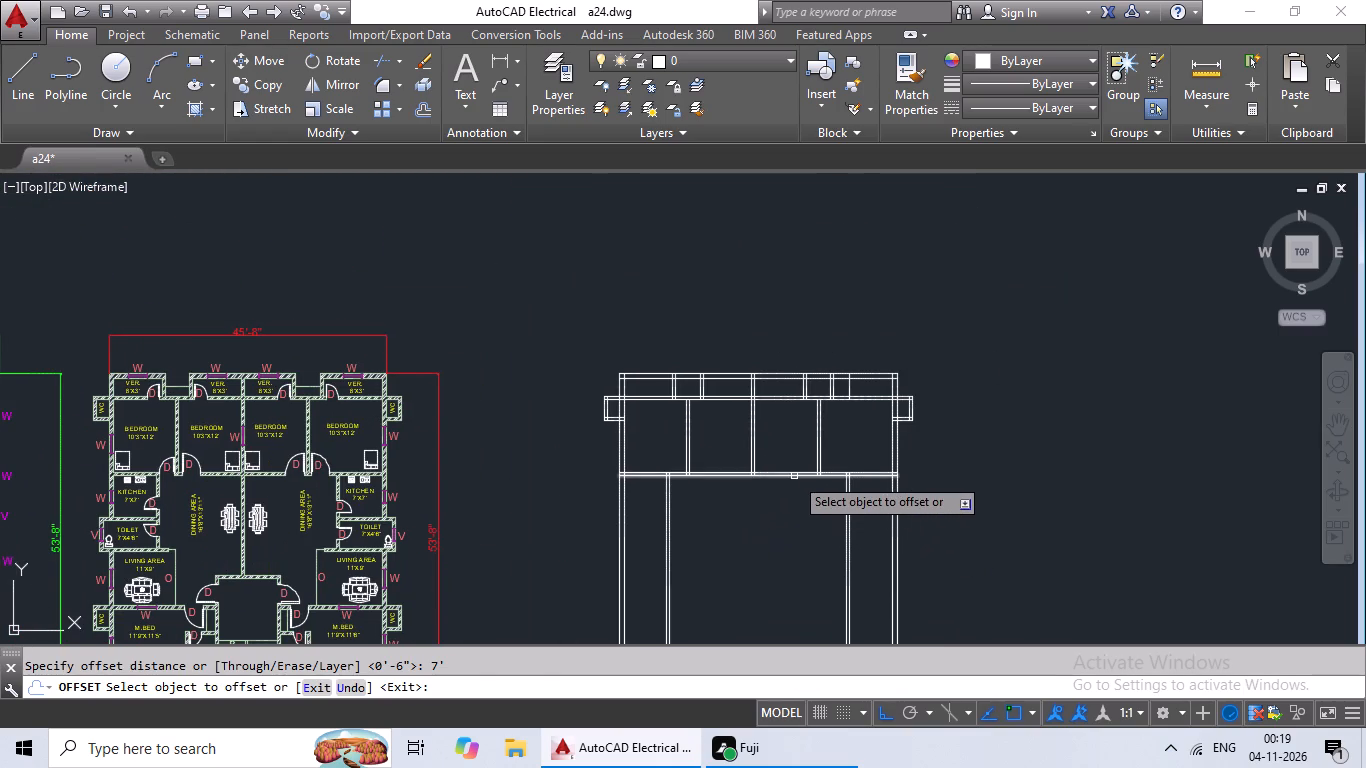
pyautogui.moveTo(794, 476); pyautogui.dragTo(791, 496)
pyautogui.click(785, 538)
pyautogui.press('Escape')
pyautogui.press('Escape')
# Offset the kitchen's lower line 6" downward to form the wall between kitchen and toilet.
pyautogui.press('o')
pyautogui.press('Return')
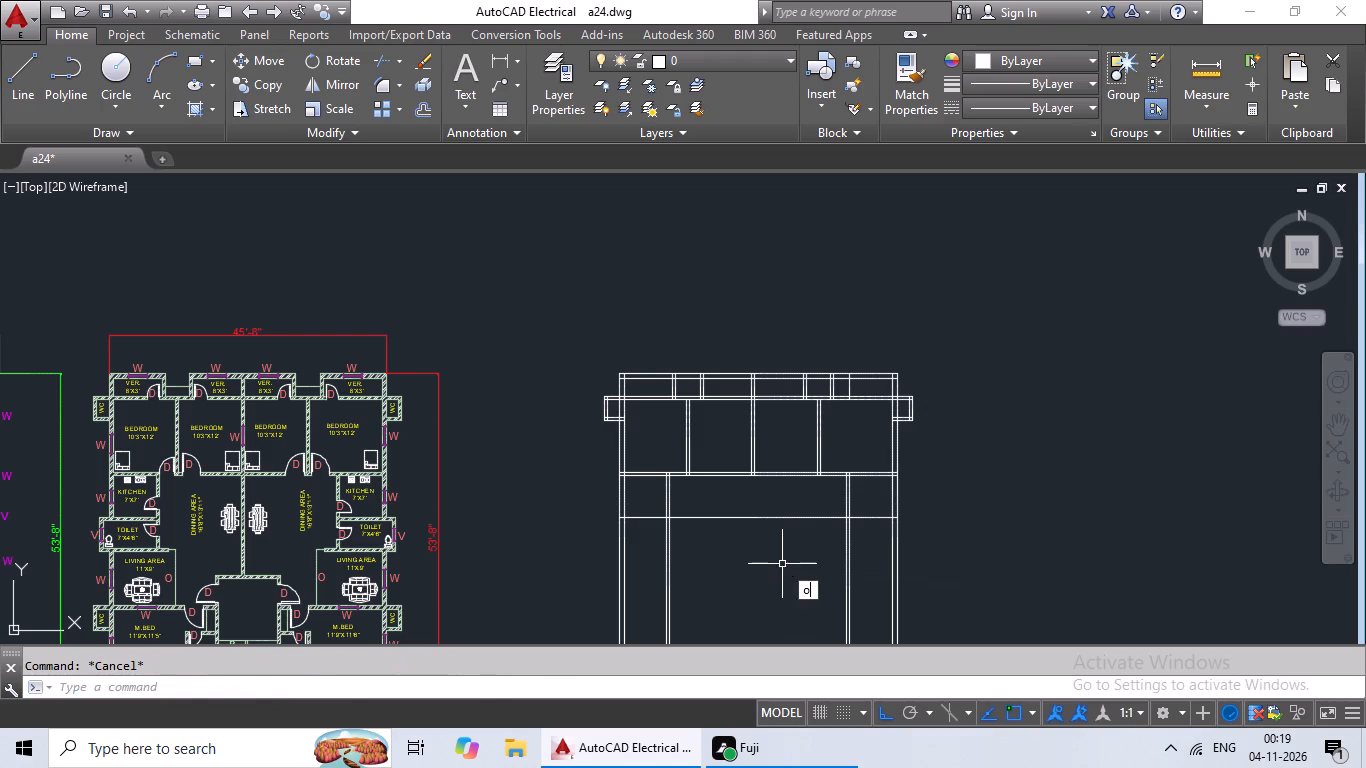
pyautogui.press('6')
pyautogui.hotkey('shift', '"')
pyautogui.press('Return')
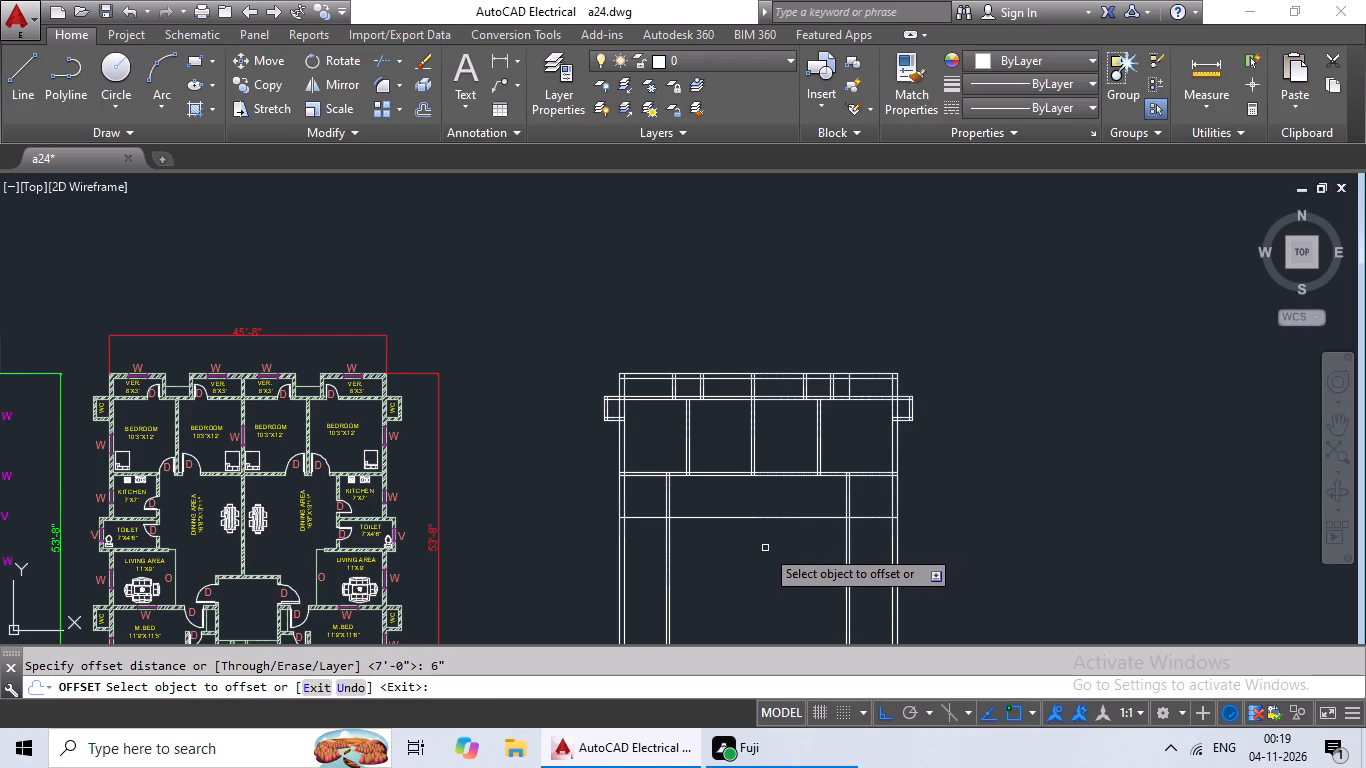
pyautogui.click(760, 520)
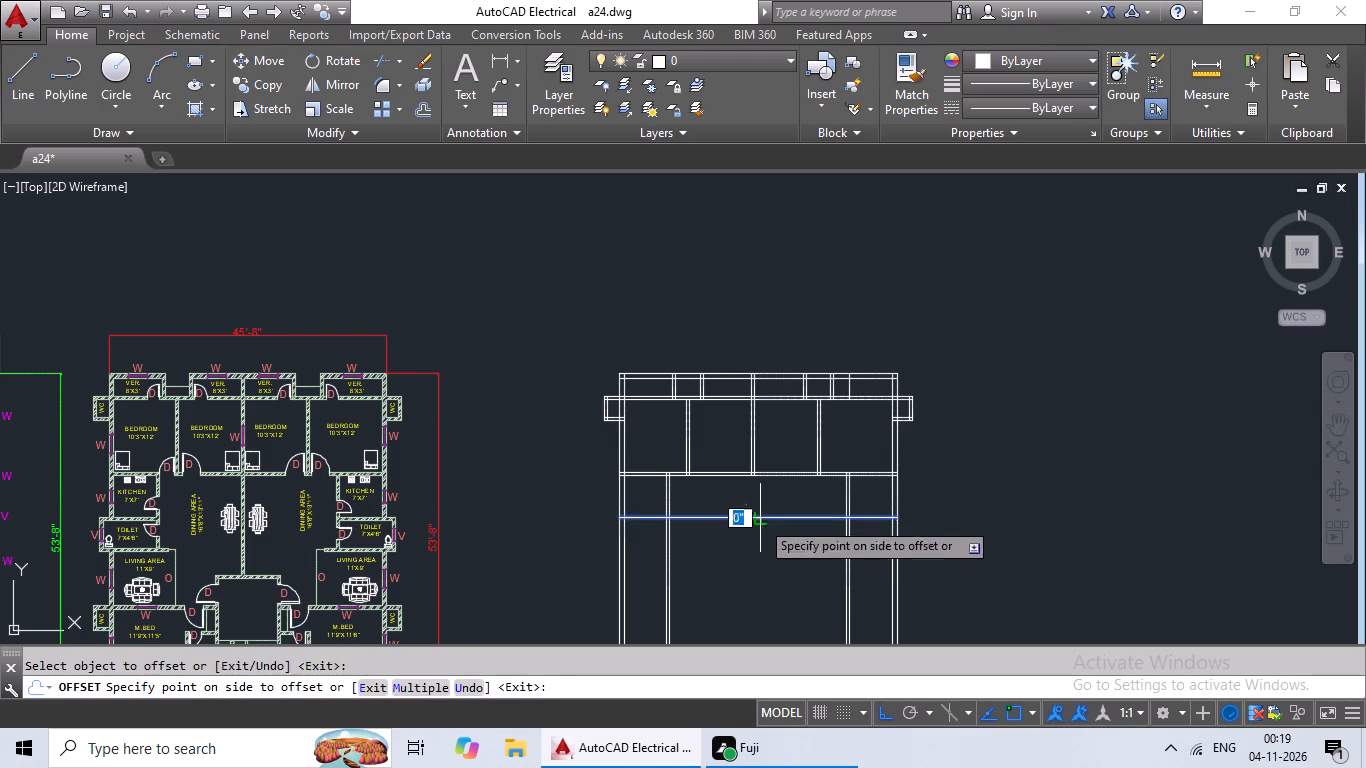
pyautogui.click(736, 589)
pyautogui.press('Escape')
pyautogui.press('Escape')
# Offset the lower line of the kitchen–toilet wall 4'6" downward for the toilet depth.
pyautogui.press('o')
pyautogui.press('Return')
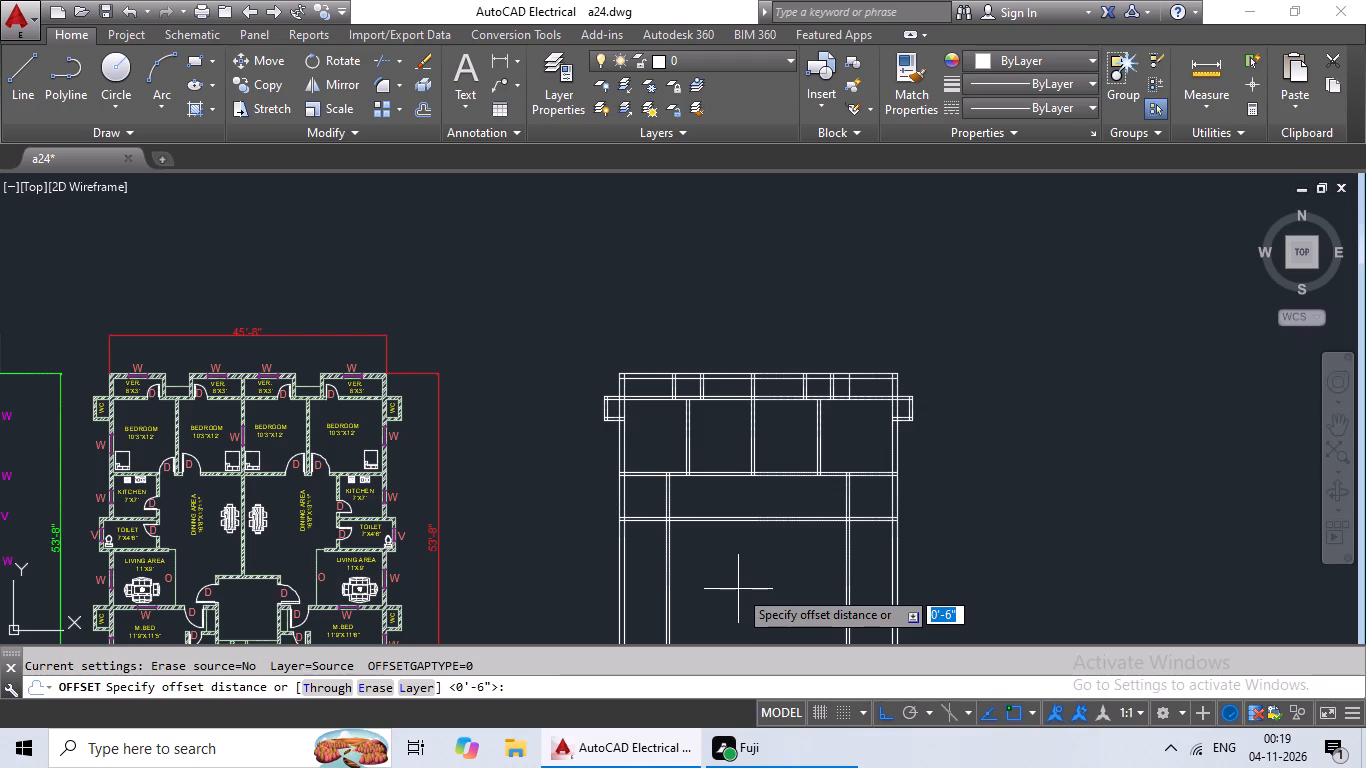
pyautogui.press('4')
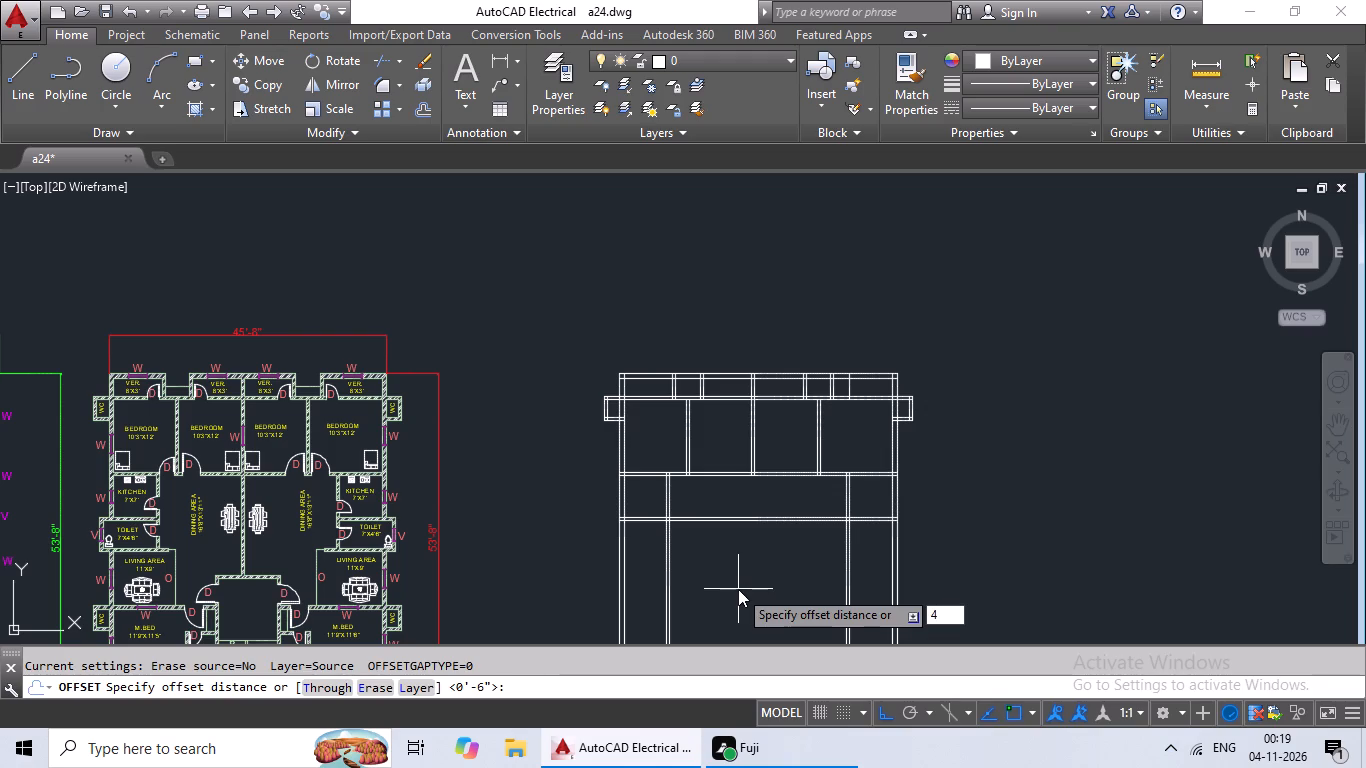
pyautogui.write('\'6"')
pyautogui.press('Return')
pyautogui.scroll(3, 773, 531)
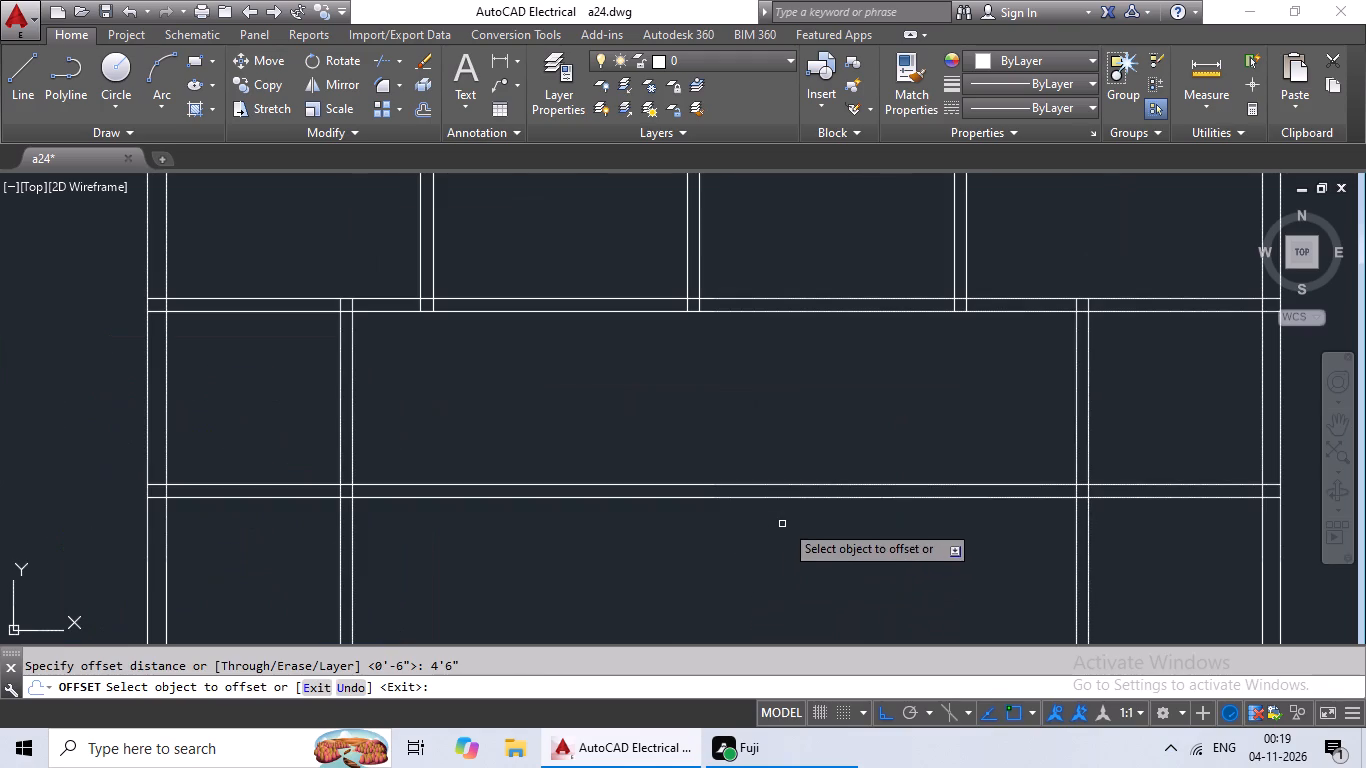
pyautogui.click(830, 498)
pyautogui.click(815, 561)
pyautogui.scroll(-2, 819, 545)
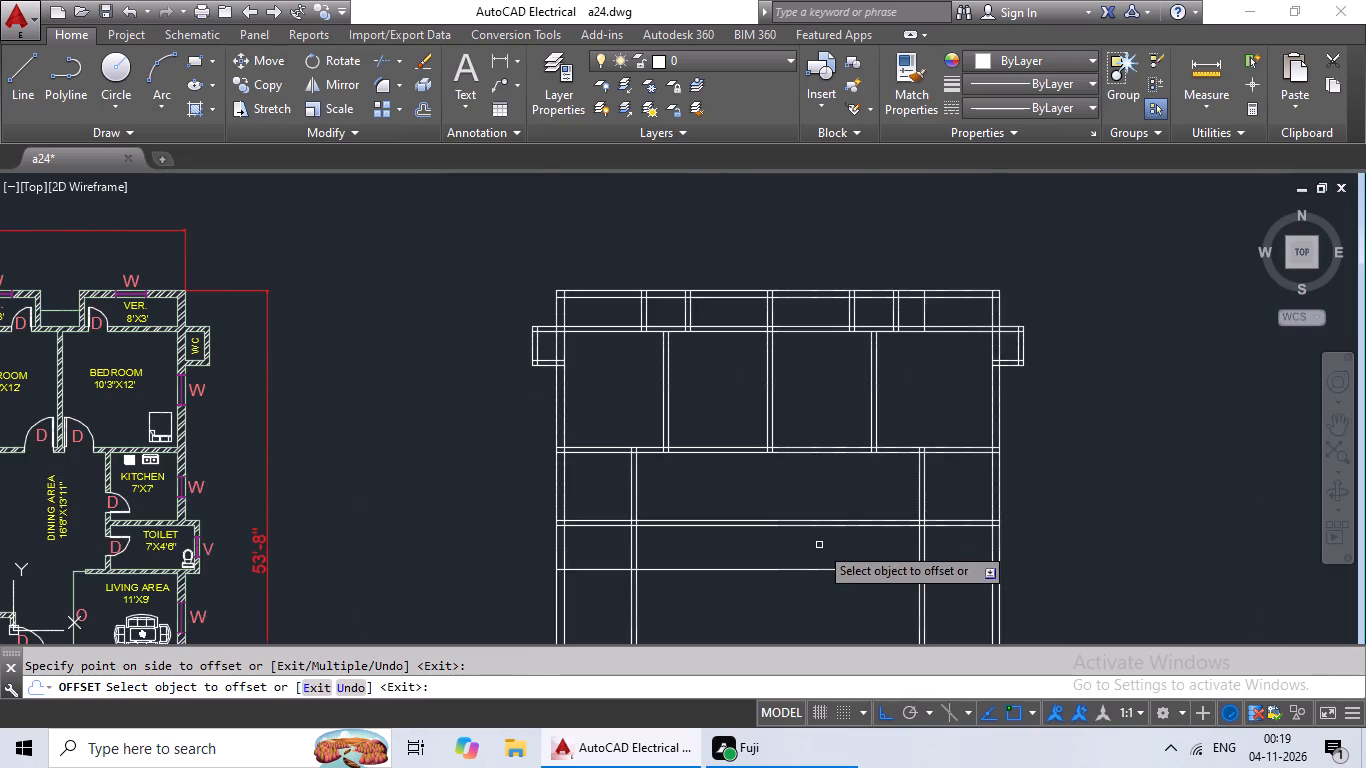
pyautogui.moveTo(819, 545); pyautogui.dragTo(835, 518, button='middle')
pyautogui.moveTo(783, 602); pyautogui.dragTo(597, 520, button='middle')
pyautogui.press('Escape')
pyautogui.press('Escape')
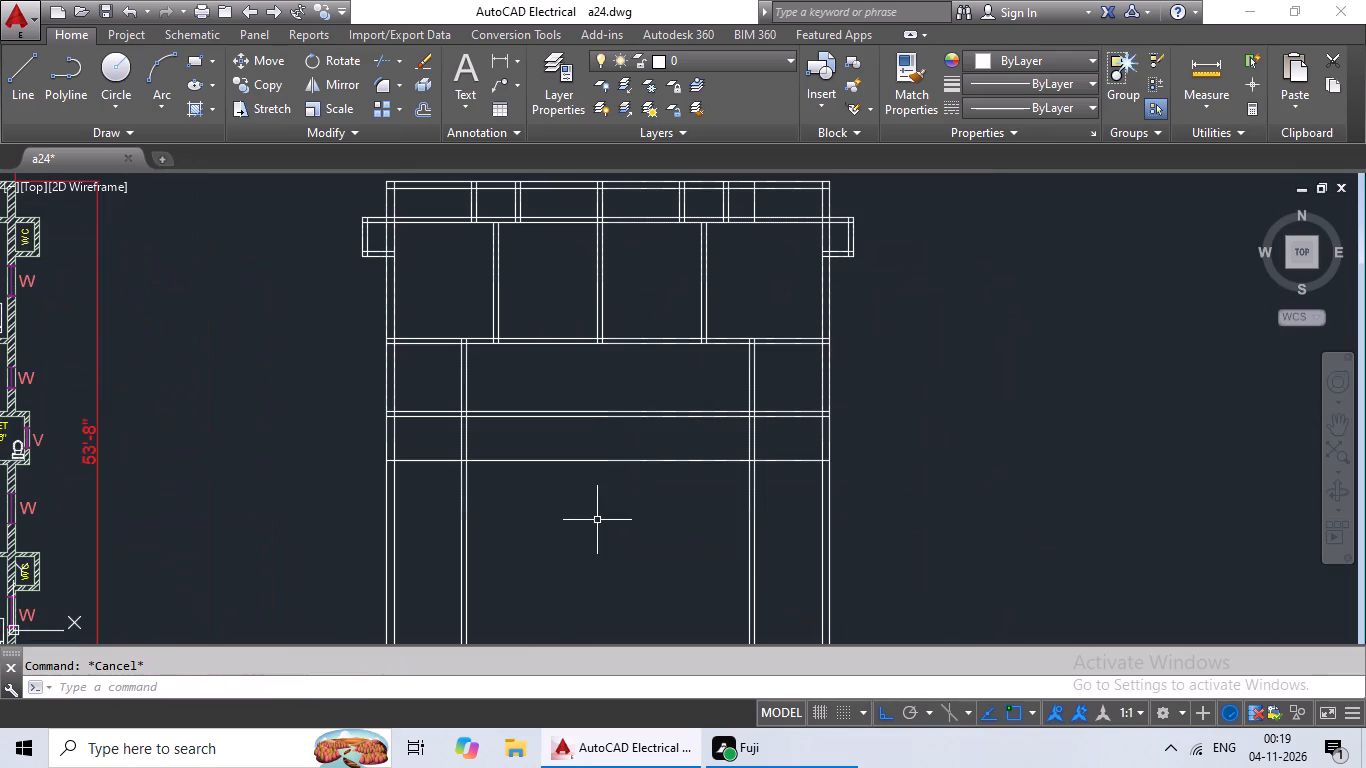
# Offset the toilet's lower line 6" downward to form the toilet's bottom wall.
pyautogui.press('o')
pyautogui.press('Return')
pyautogui.write('6"')
pyautogui.press('Return')
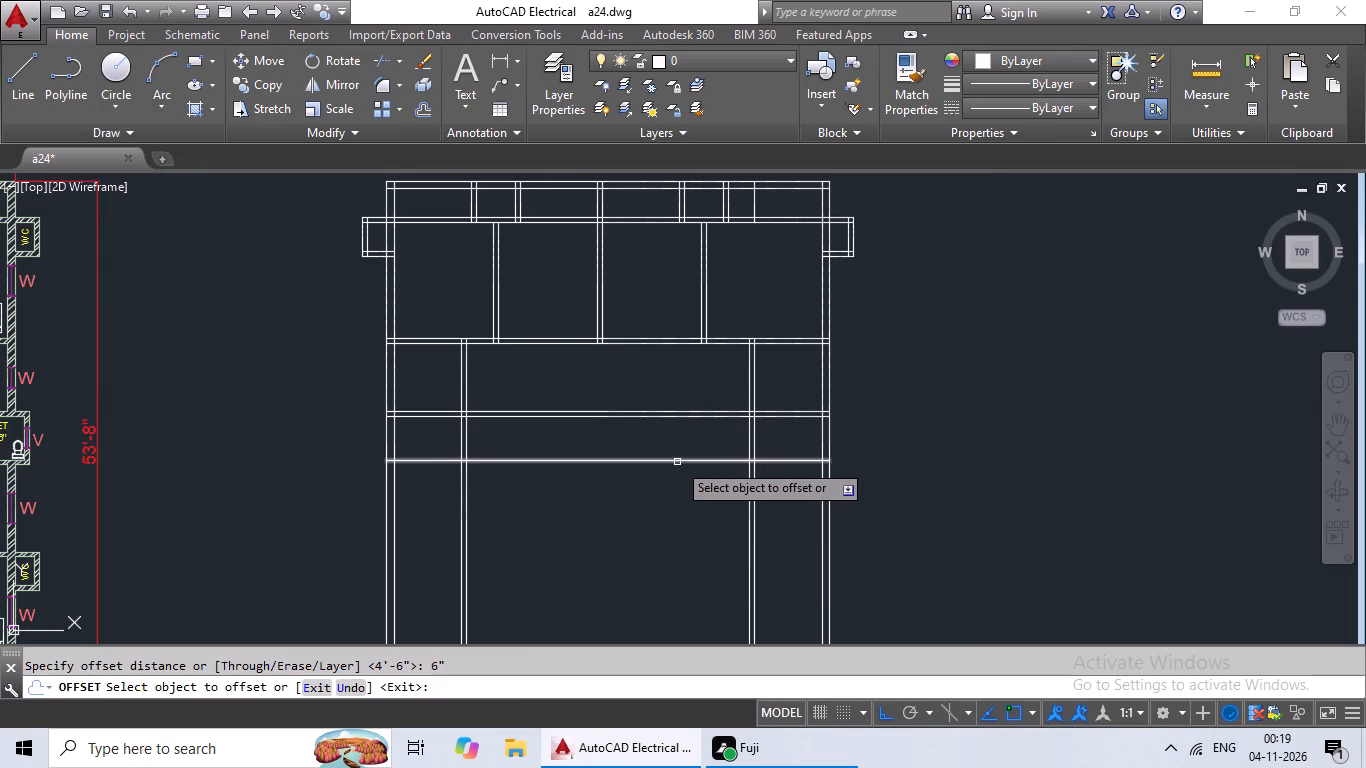
pyautogui.click(677, 462)
pyautogui.click(631, 549)
pyautogui.moveTo(639, 534); pyautogui.dragTo(735, 521, button='middle')
pyautogui.press('Escape')
pyautogui.press('Escape')
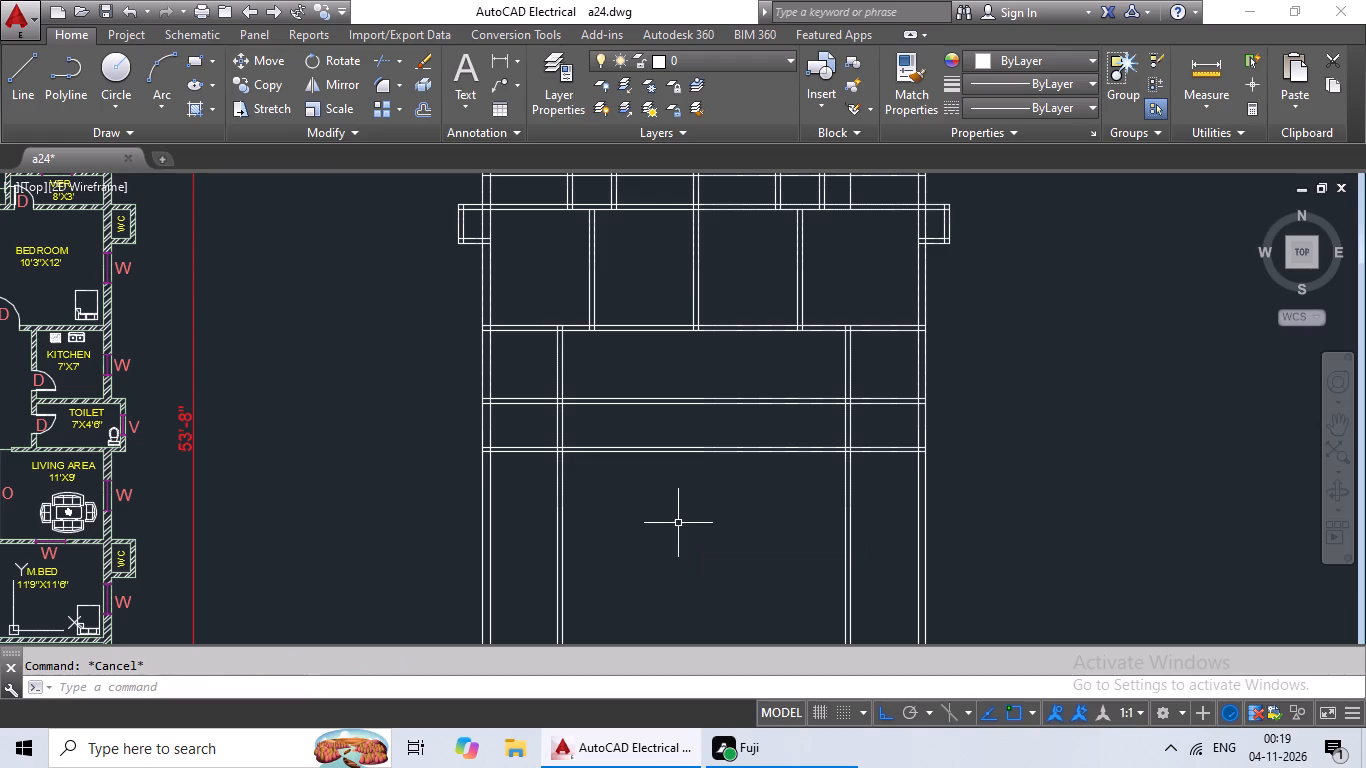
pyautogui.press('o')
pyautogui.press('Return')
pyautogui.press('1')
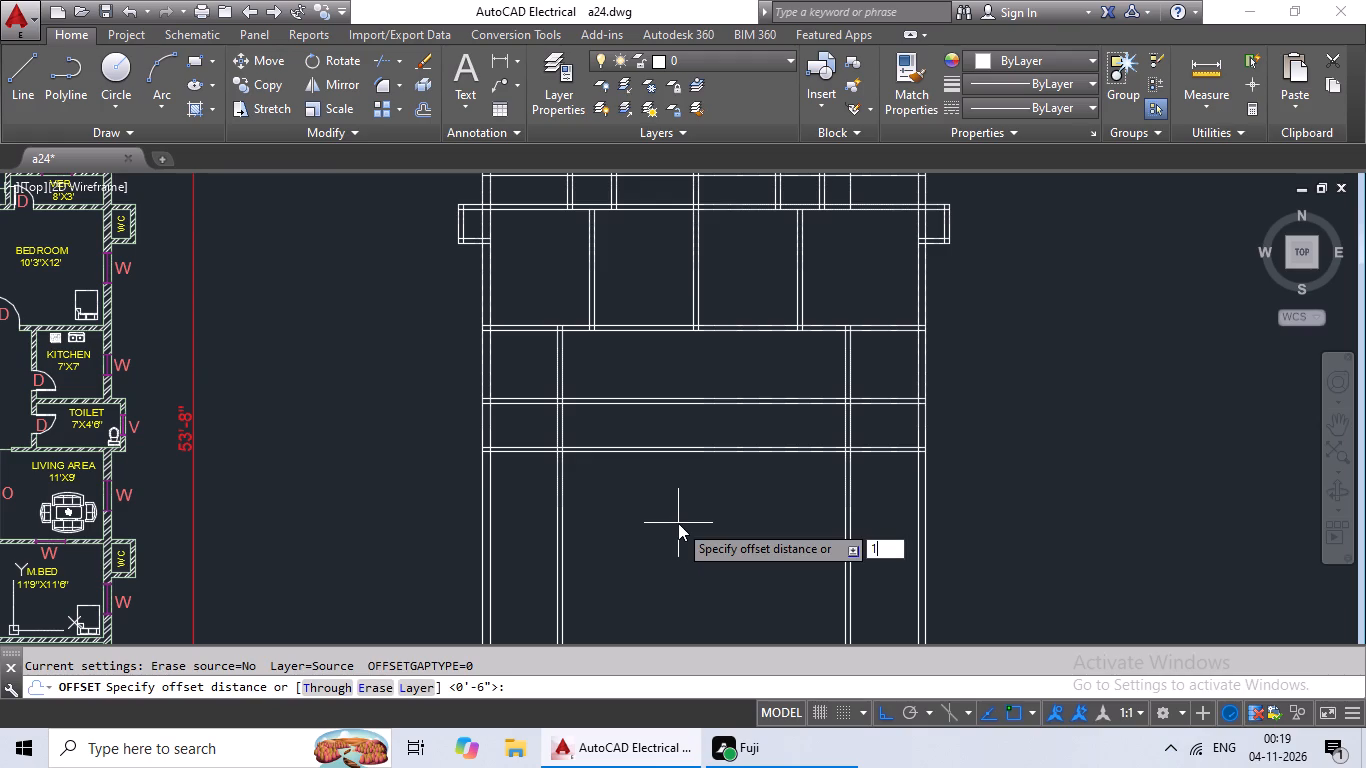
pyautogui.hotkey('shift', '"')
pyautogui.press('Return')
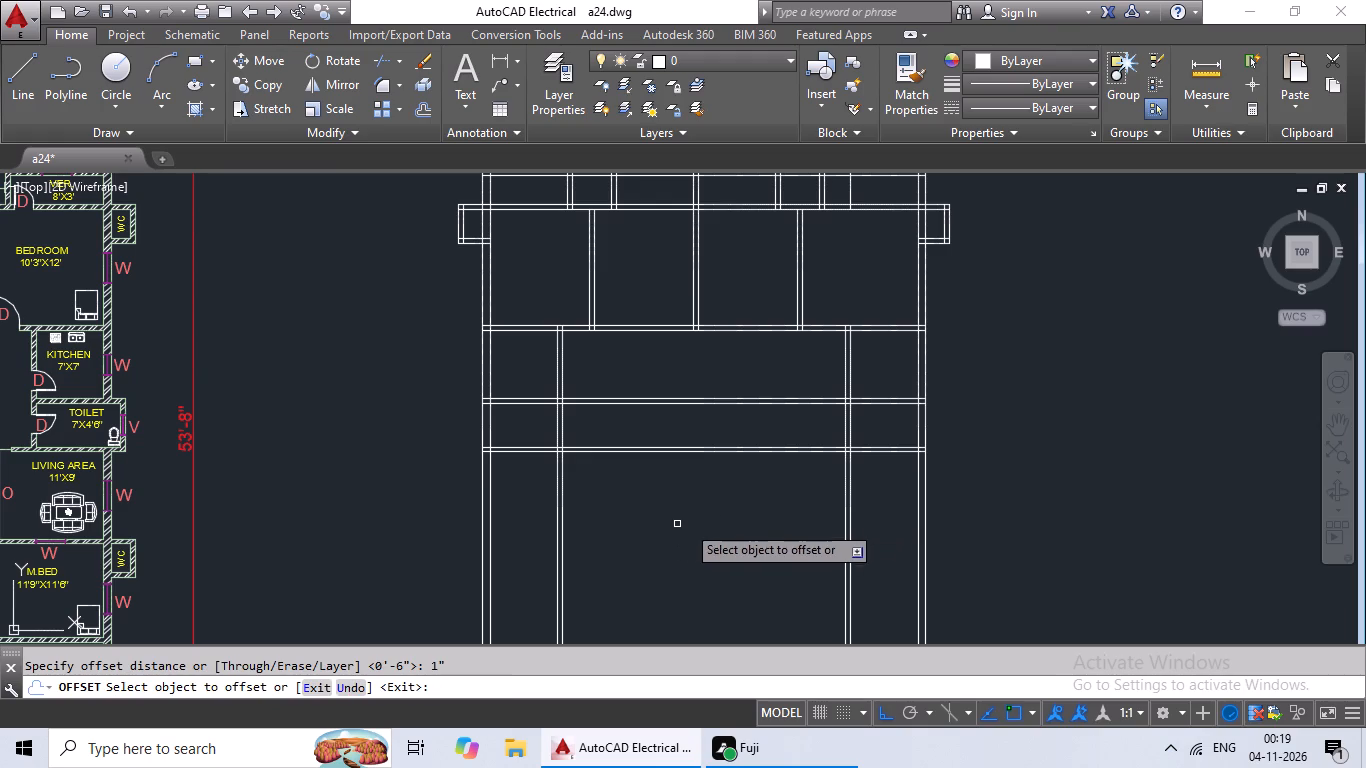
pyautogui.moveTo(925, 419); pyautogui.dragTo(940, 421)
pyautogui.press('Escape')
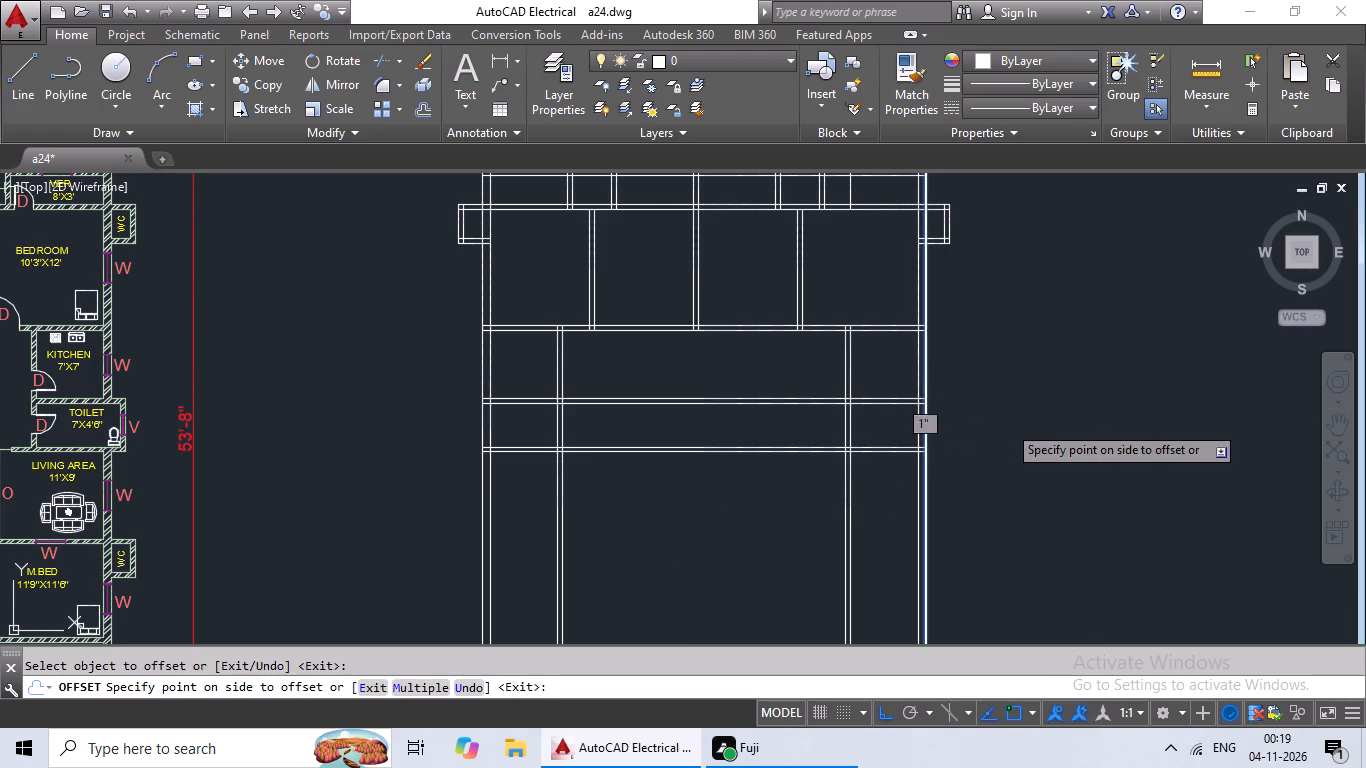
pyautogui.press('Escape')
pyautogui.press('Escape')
# Offset the outer line of the right-hand outer wall 1' outward for the toilet projection.
pyautogui.press('o')
pyautogui.press('Return')
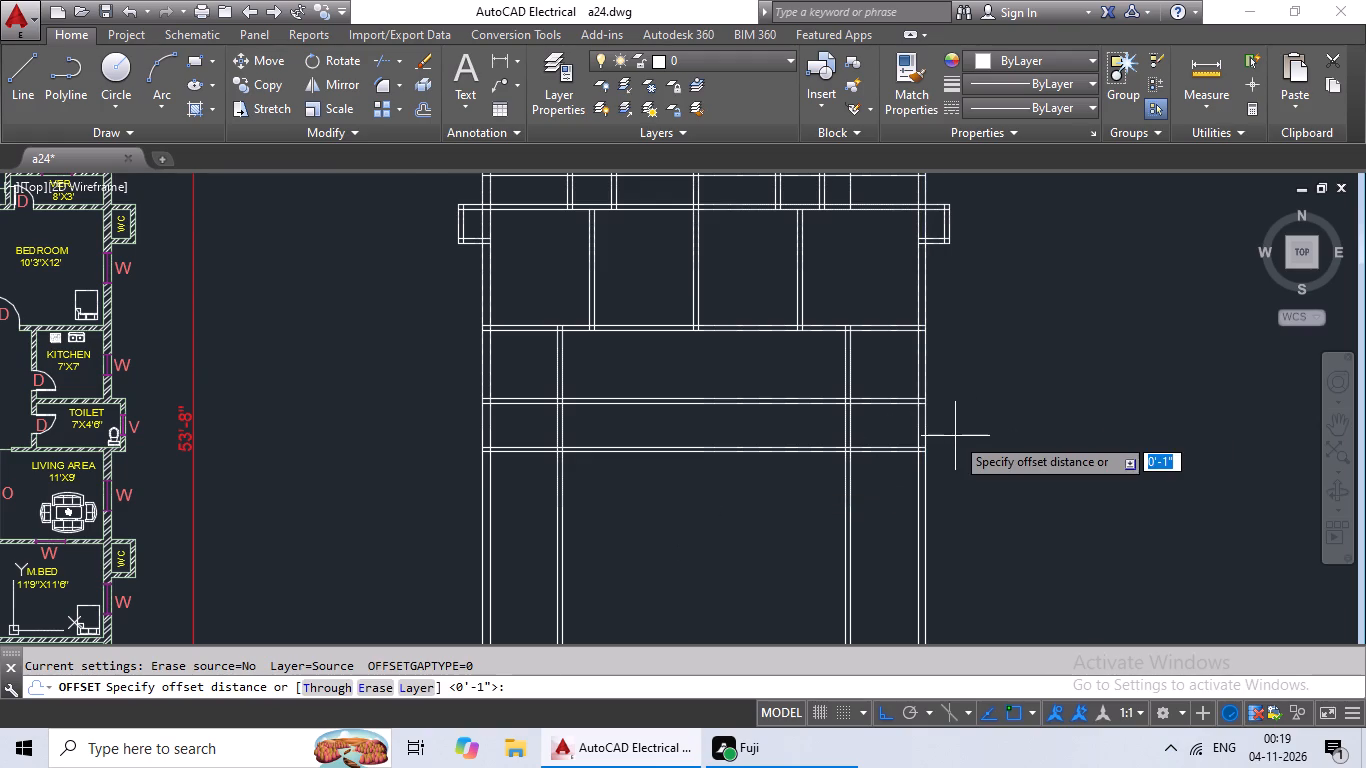
pyautogui.write("1'")
pyautogui.press('Return')
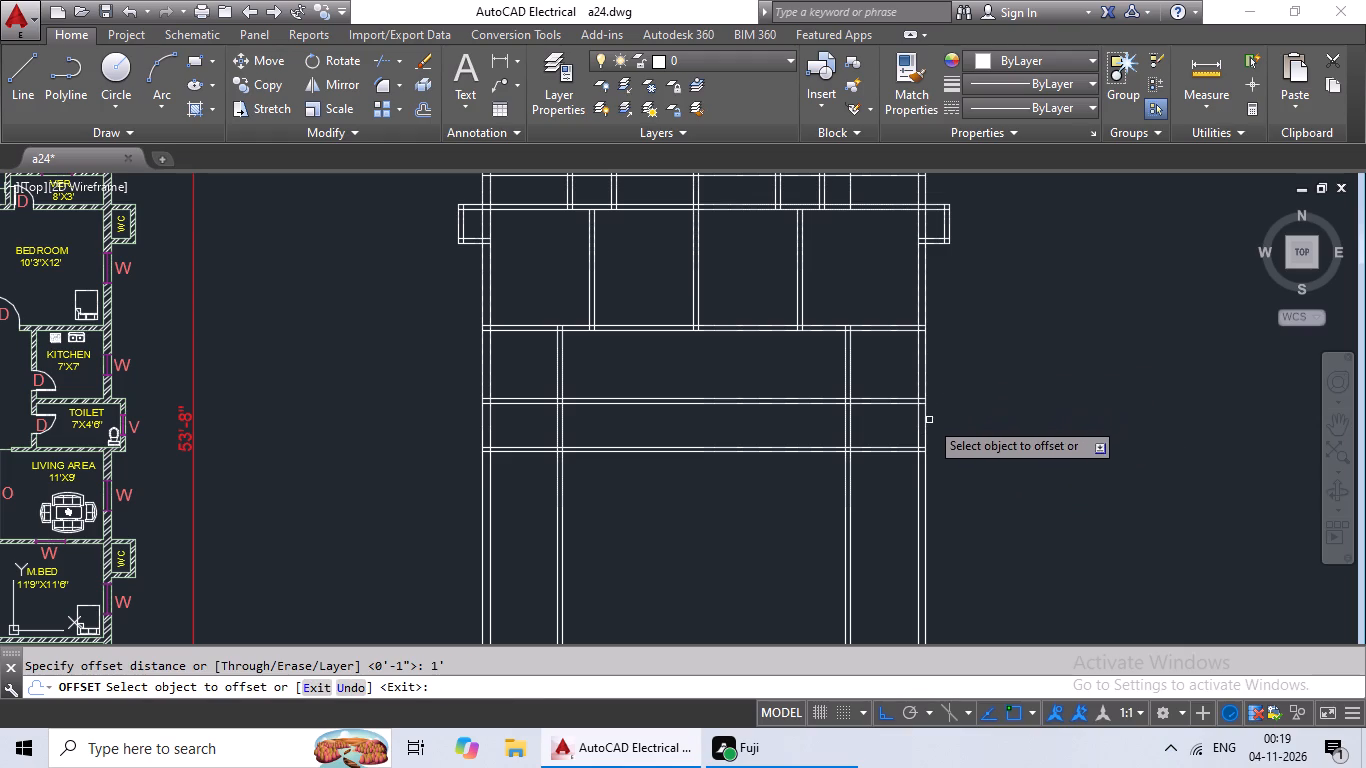
pyautogui.click(926, 424)
pyautogui.click(1027, 421)
pyautogui.scroll(-1, 1002, 432)
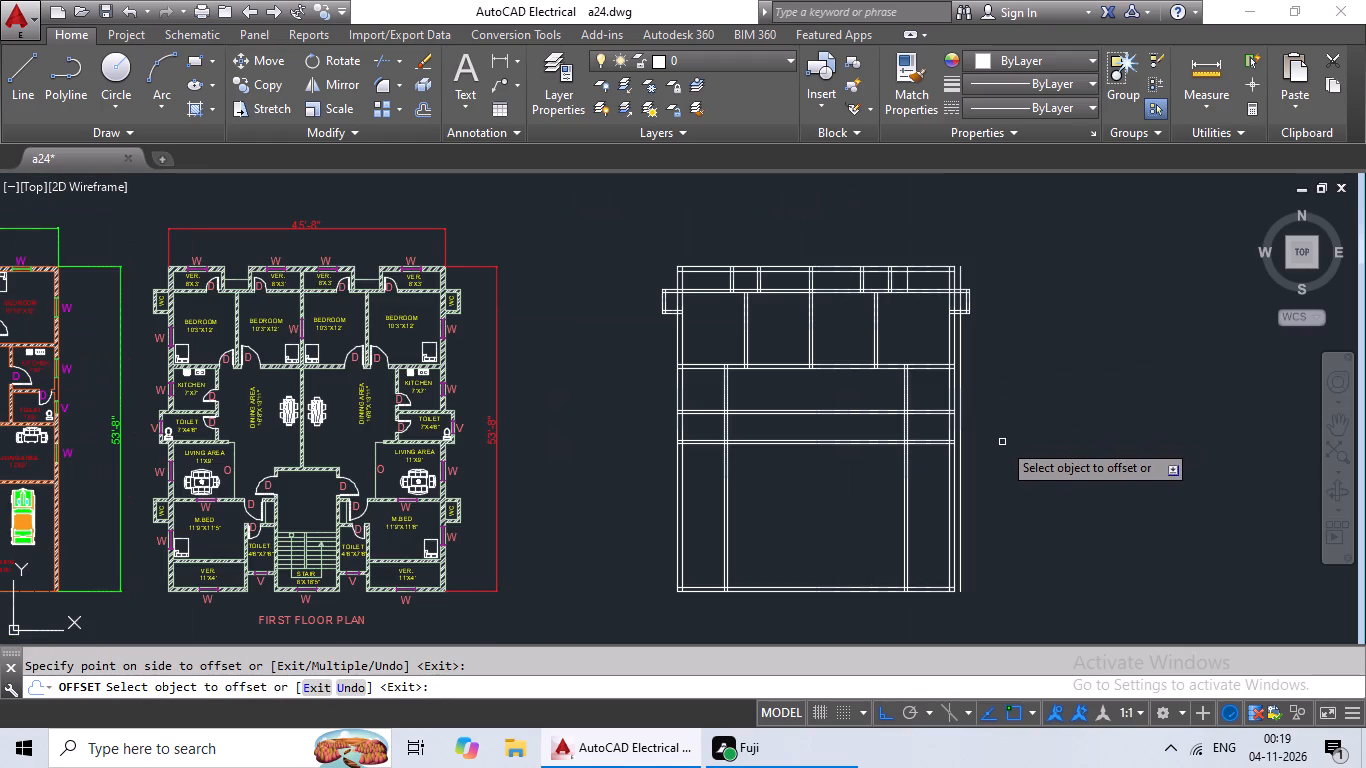
pyautogui.scroll(2, 220, 424)
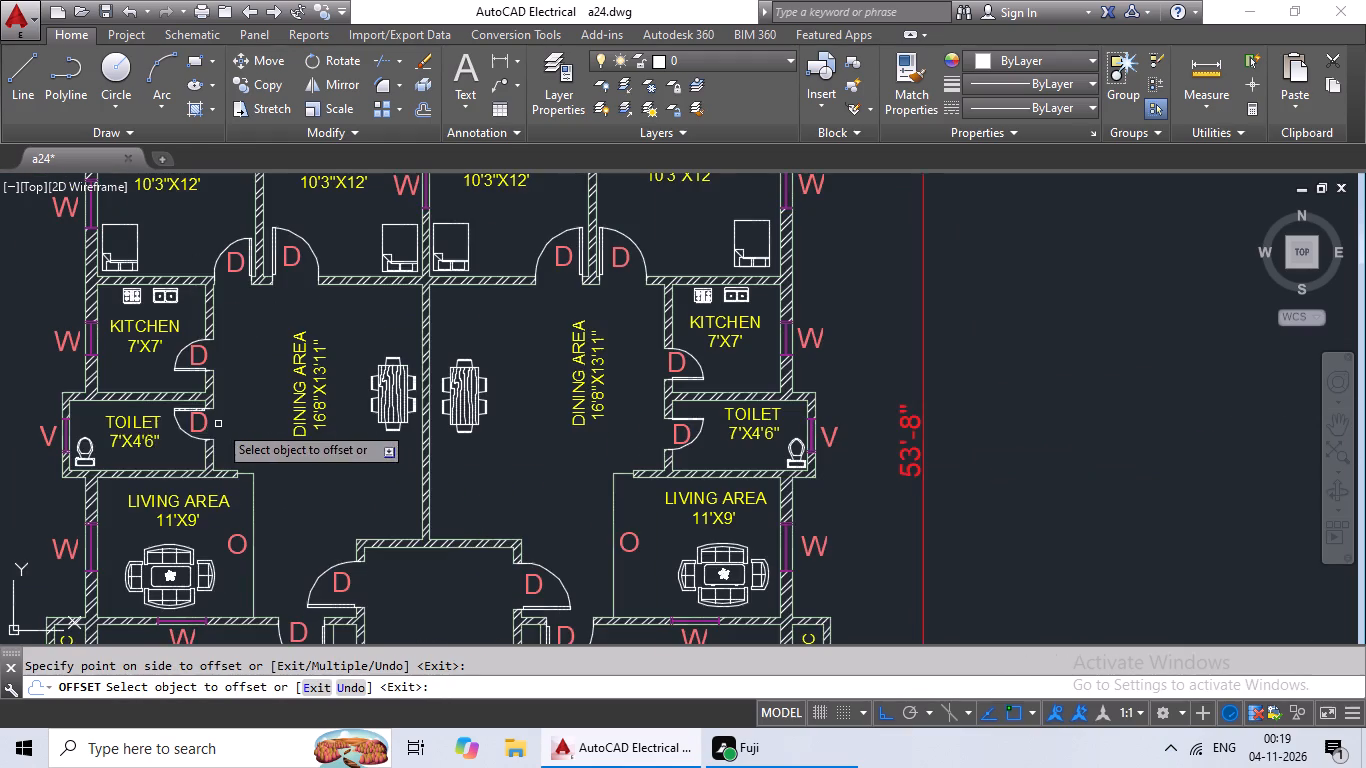
pyautogui.moveTo(116, 427); pyautogui.dragTo(441, 433, button='middle')
pyautogui.press('Escape')
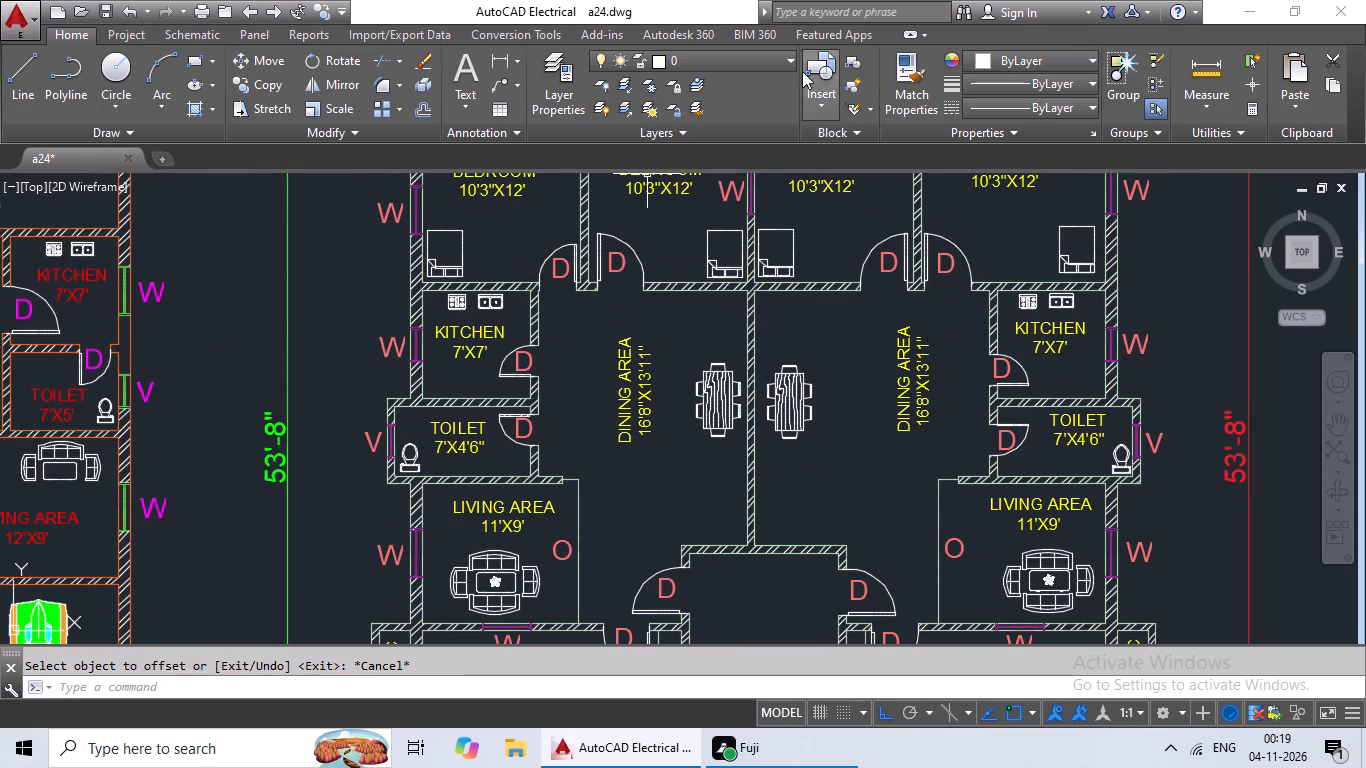
# Measure how far the left-hand toilet projects beyond the outer wall in the first floor plan, using a linear dimension.
pyautogui.click(493, 56)
pyautogui.scroll(3, 394, 406)
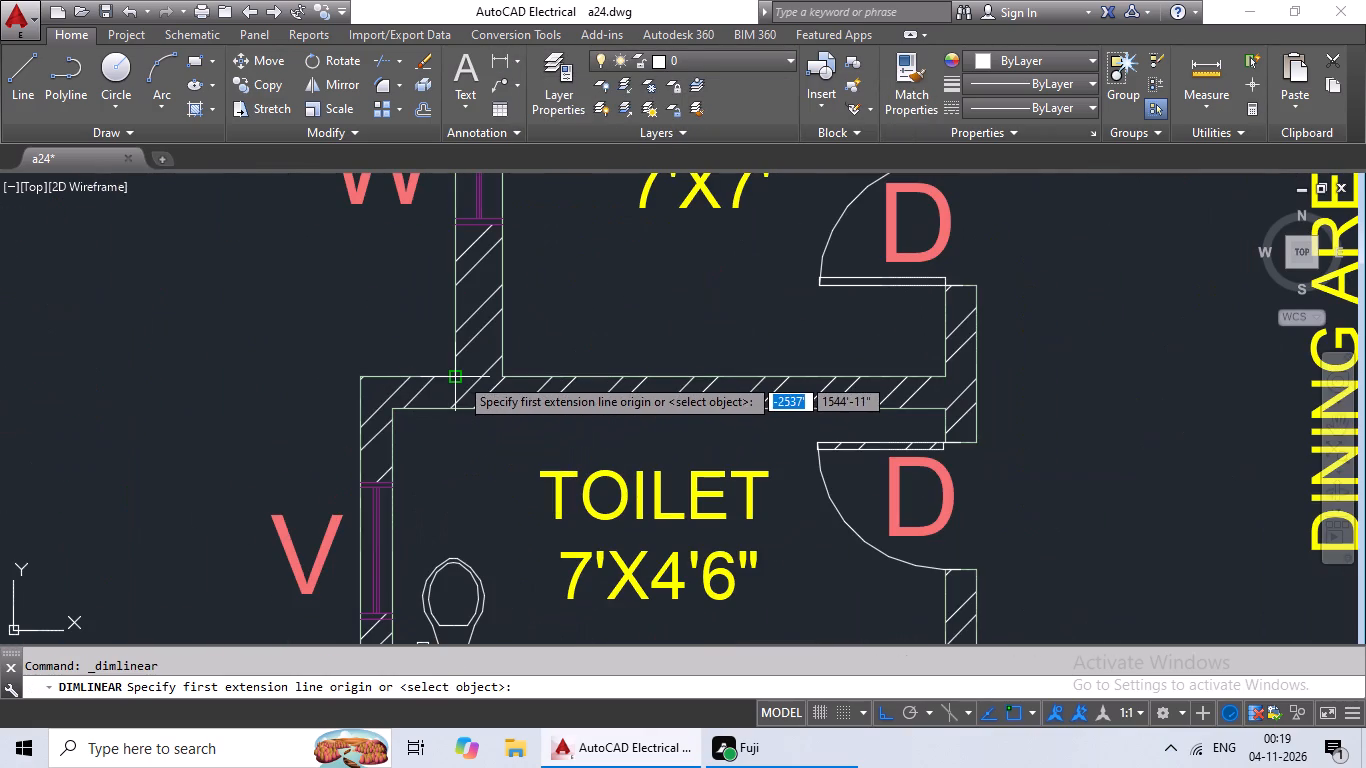
pyautogui.click(459, 376)
pyautogui.click(360, 379)
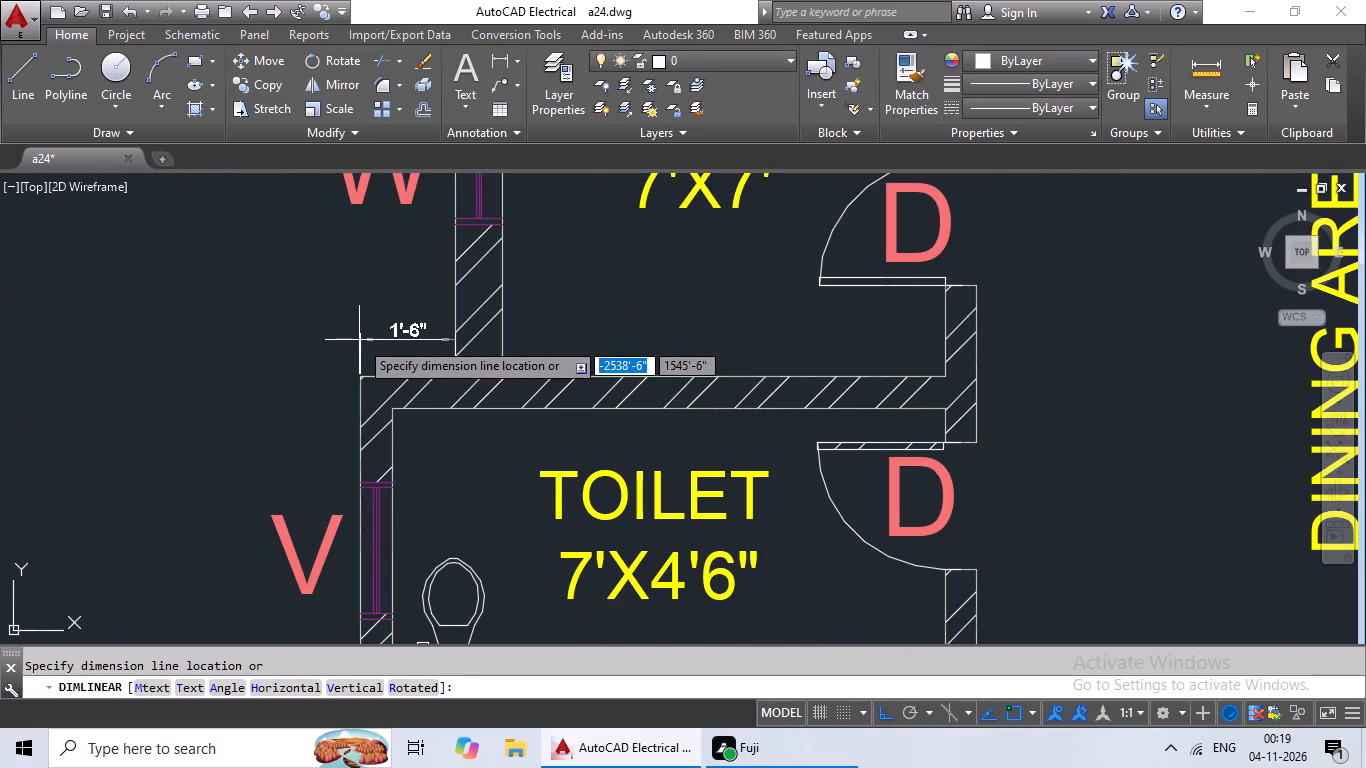
pyautogui.scroll(-2, 359, 340)
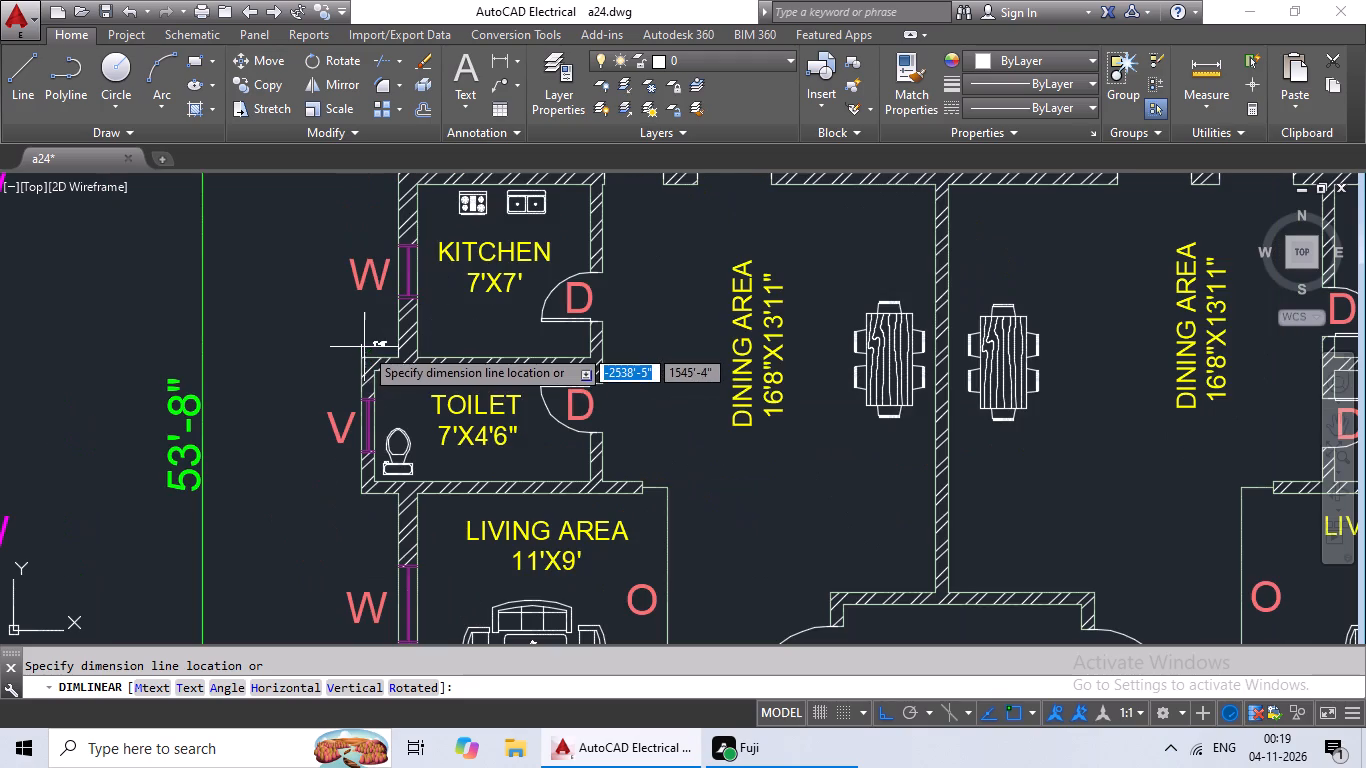
pyautogui.press('Escape')
pyautogui.scroll(-4, 383, 349)
pyautogui.scroll(2, 761, 426)
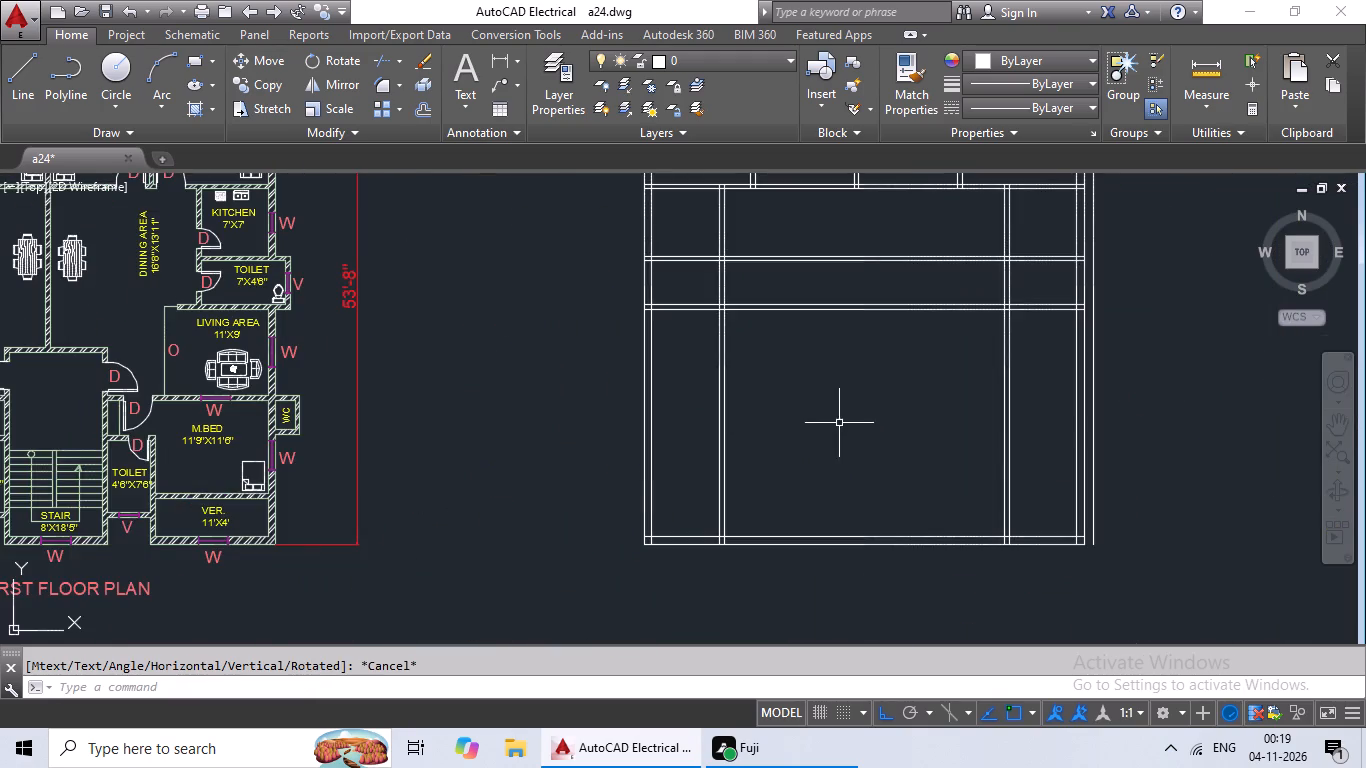
# Offset the outer line of the left-hand outer wall 1' outward for the toilet projection.
pyautogui.moveTo(825, 435); pyautogui.dragTo(736, 473, button='middle')
pyautogui.write('o')
pyautogui.press('space')
pyautogui.press('space')
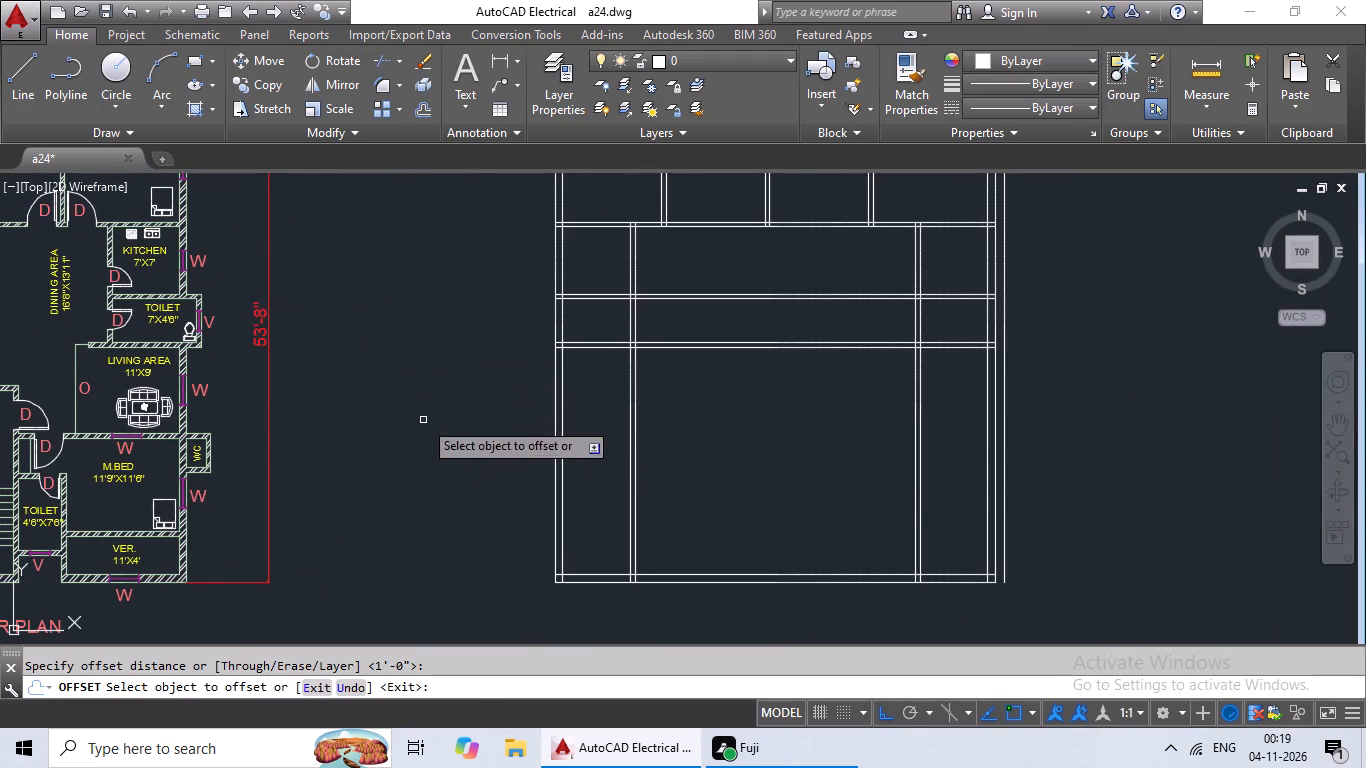
pyautogui.moveTo(555, 434); pyautogui.dragTo(483, 443)
pyautogui.click(468, 439)
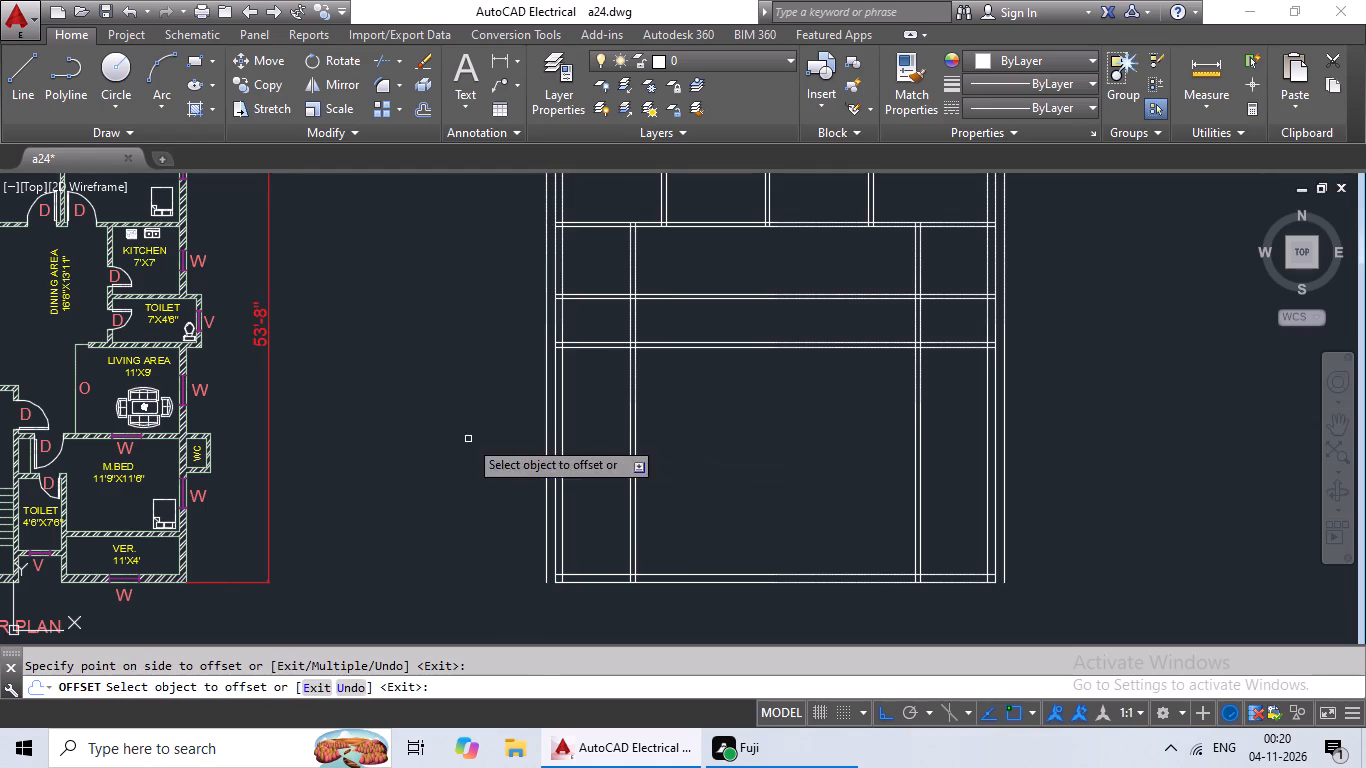
pyautogui.press('Escape')
pyautogui.press('Escape')
# Offset both toilet projection lines 6" outward to form the projecting walls on the two sides of the plan.
pyautogui.scroll(-2, 469, 437)
pyautogui.moveTo(589, 438); pyautogui.dragTo(724, 444, button='middle')
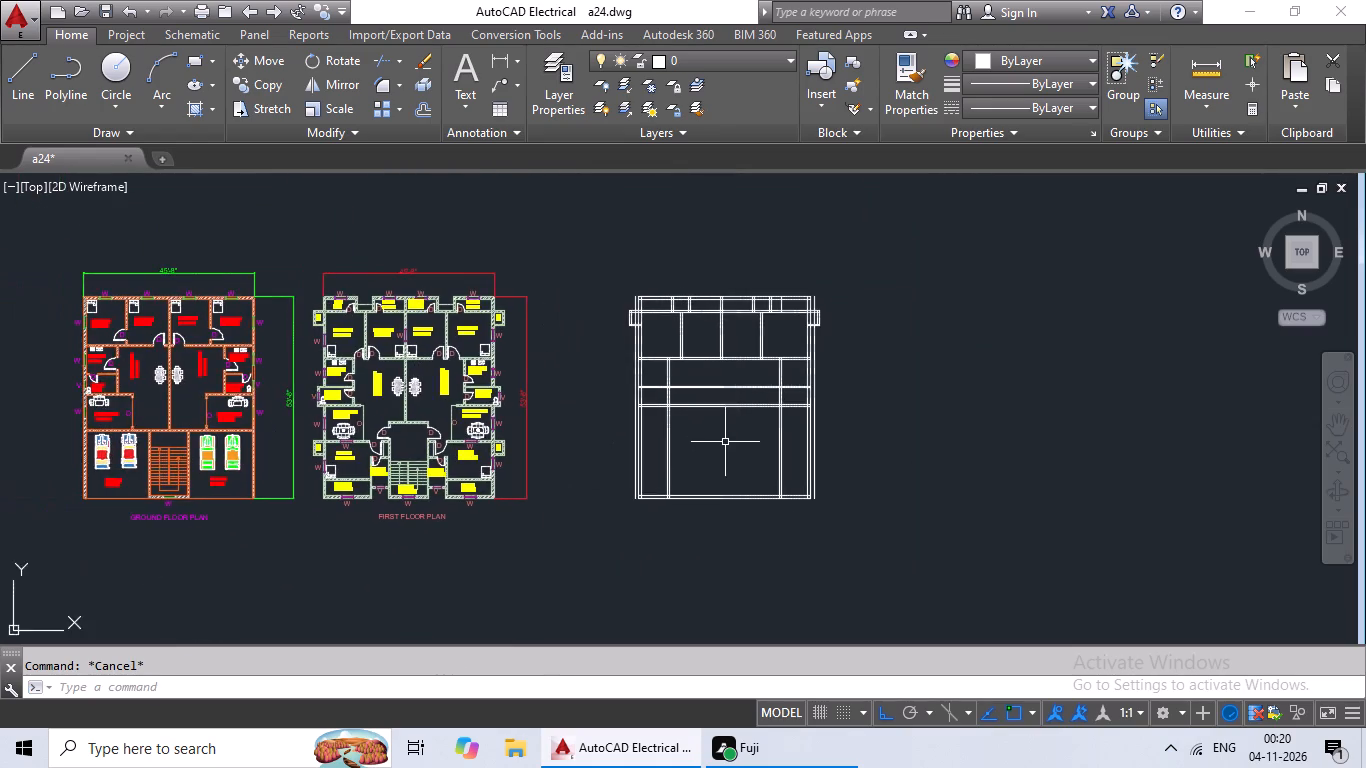
pyautogui.scroll(2, 722, 438)
pyautogui.moveTo(680, 481); pyautogui.dragTo(669, 491, button='middle')
pyautogui.press('Escape')
pyautogui.press('Escape')
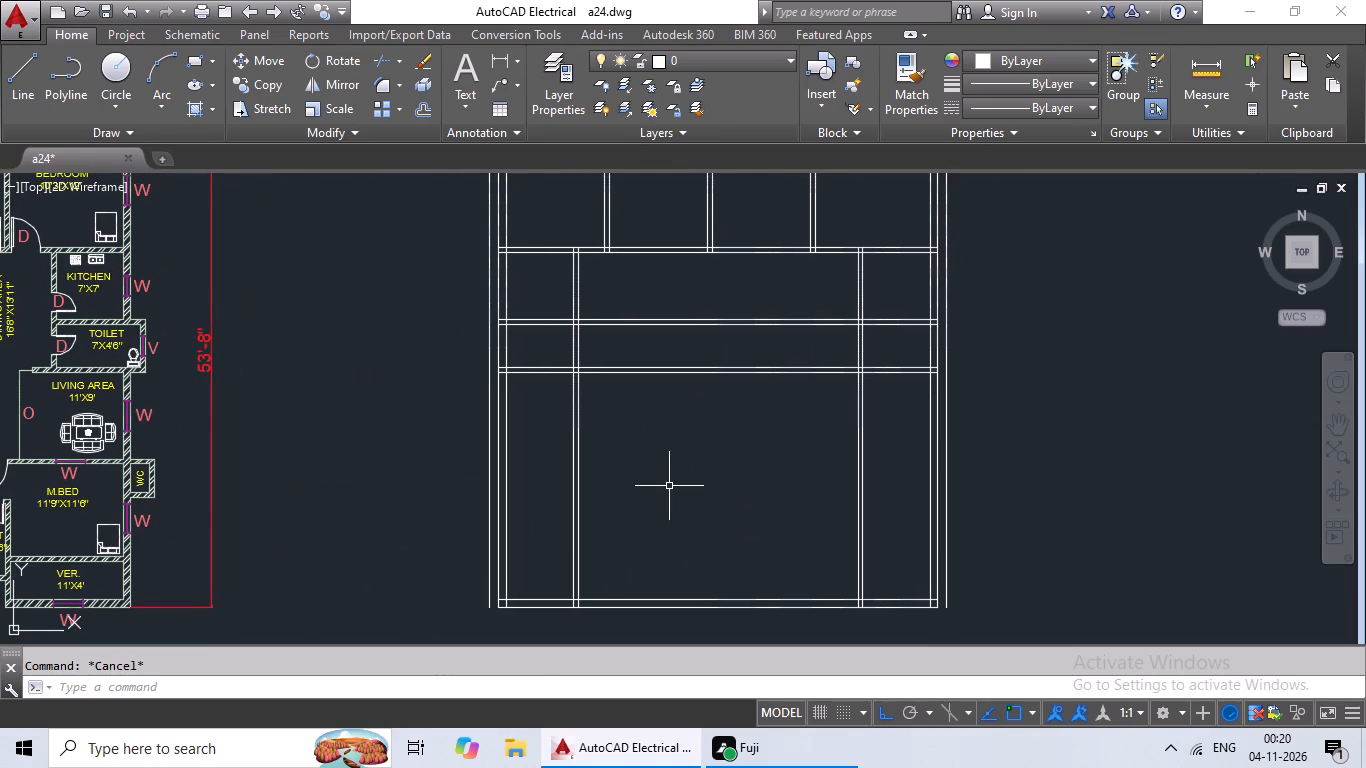
pyautogui.press('o')
pyautogui.press('Return')
pyautogui.press('6')
pyautogui.hotkey('shift', '"')
pyautogui.press('Return')
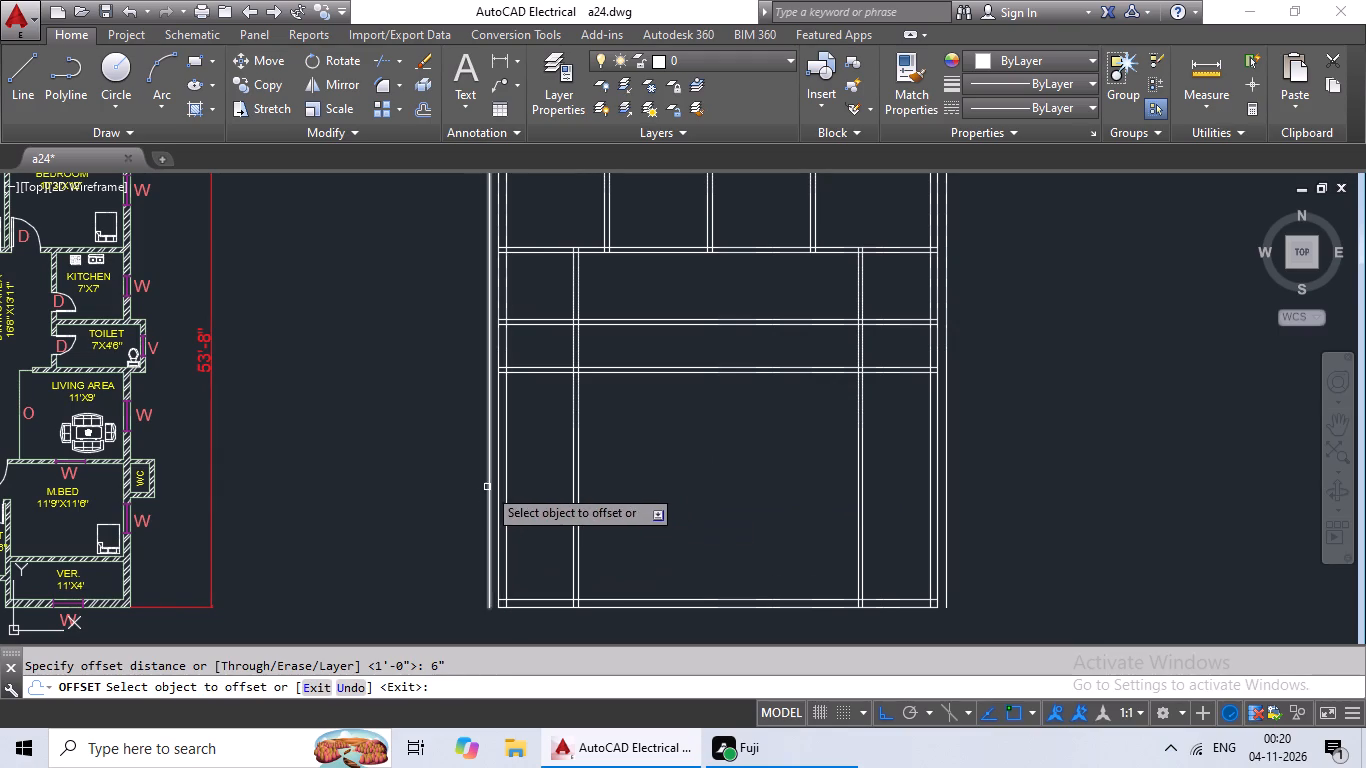
pyautogui.moveTo(487, 487); pyautogui.dragTo(432, 494)
pyautogui.click(429, 494)
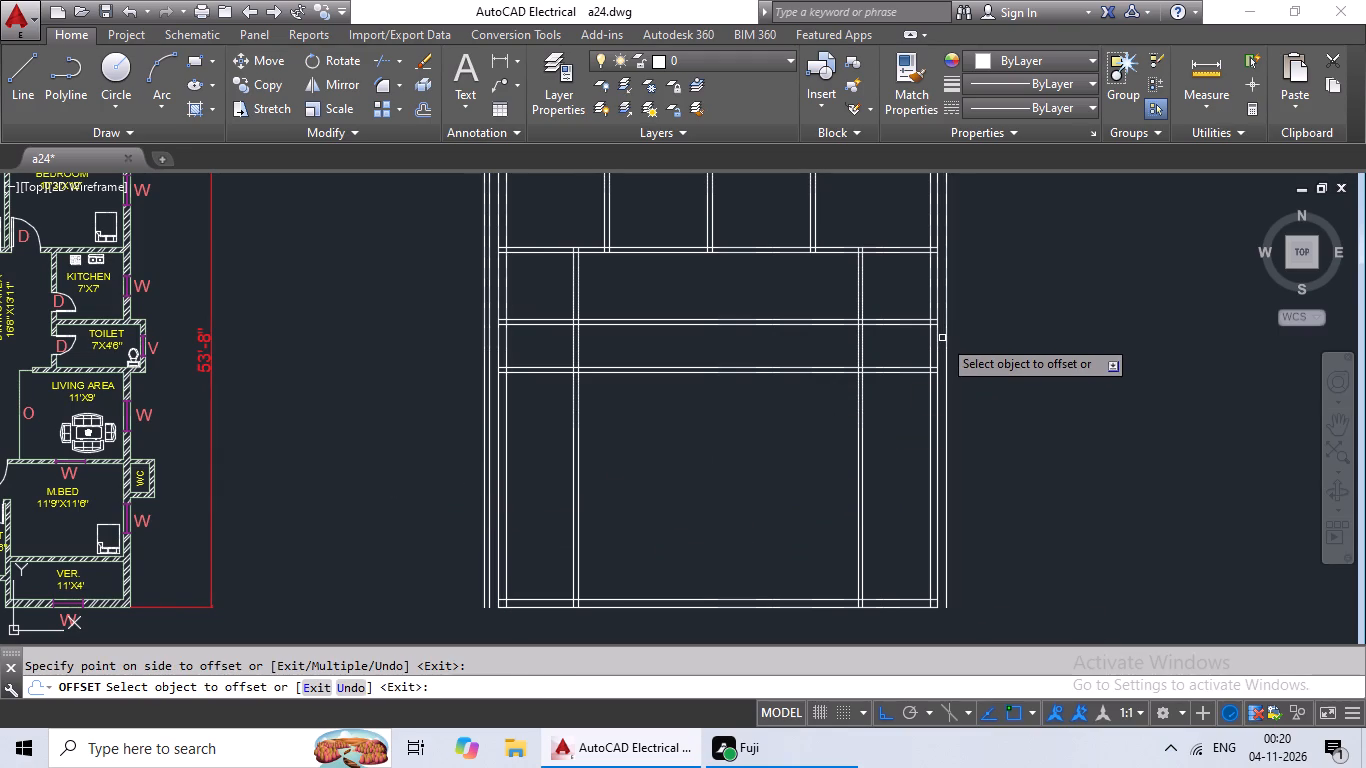
pyautogui.moveTo(947, 335); pyautogui.dragTo(963, 332)
pyautogui.click(993, 324)
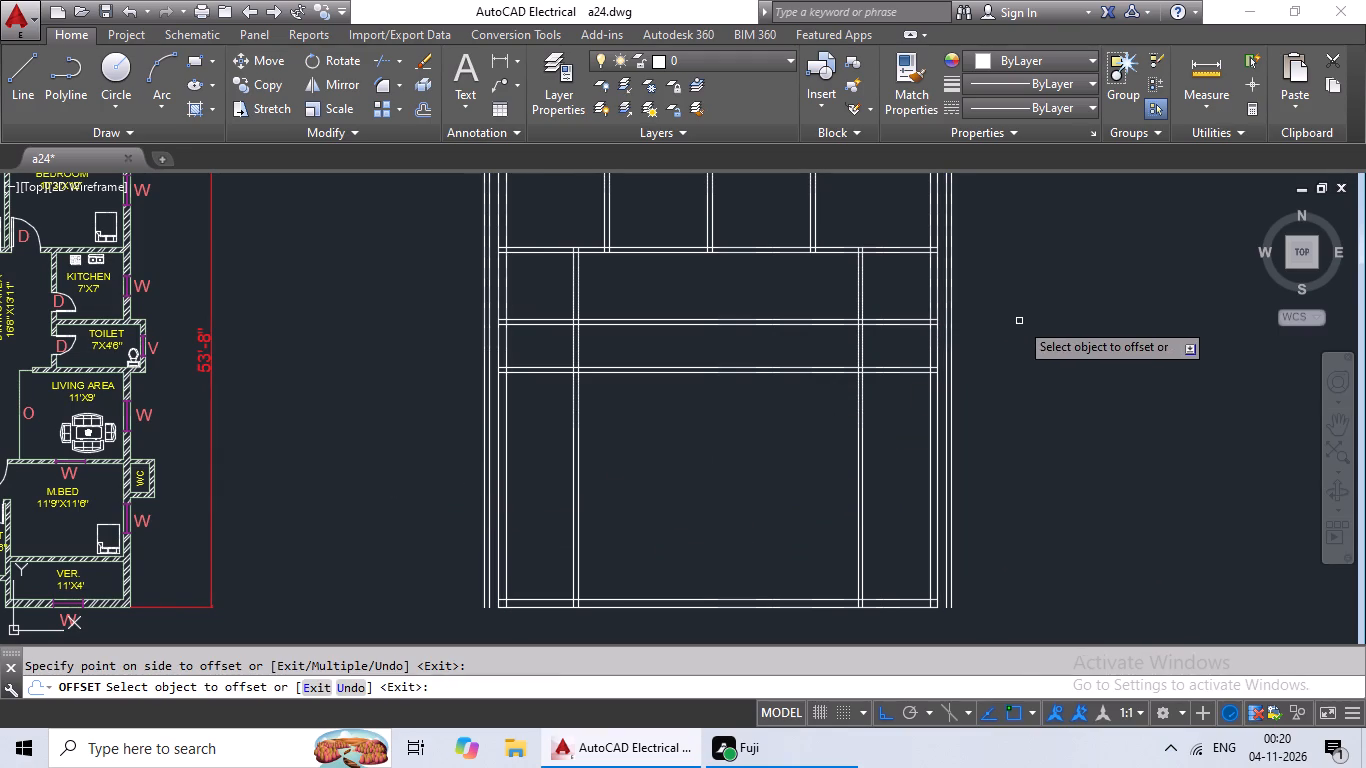
pyautogui.moveTo(975, 344); pyautogui.dragTo(876, 389, button='middle')
pyautogui.press('Escape')
# Extend the four horizontal toilet wall lines to the outermost projection line on the plan's right-hand side.
pyautogui.press('e')
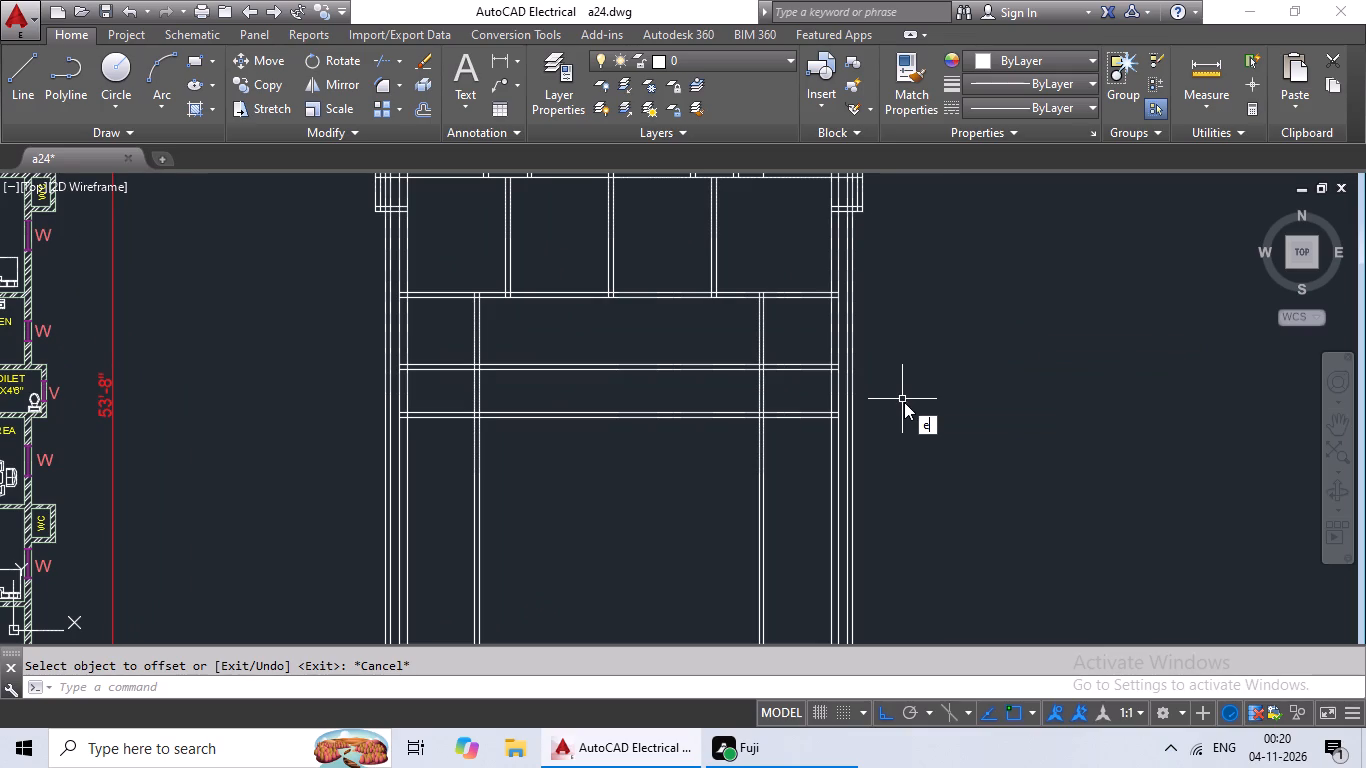
pyautogui.write('x')
pyautogui.press('space')
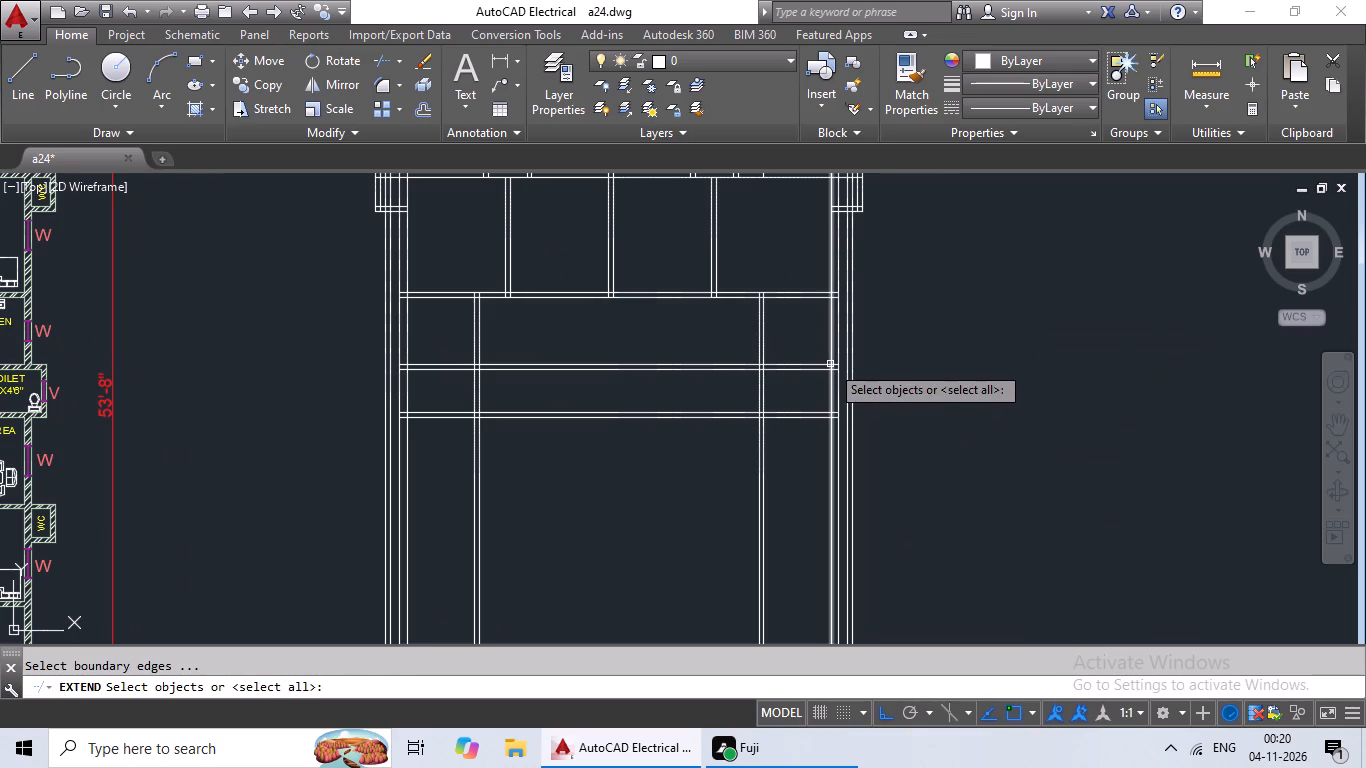
pyautogui.press('space')
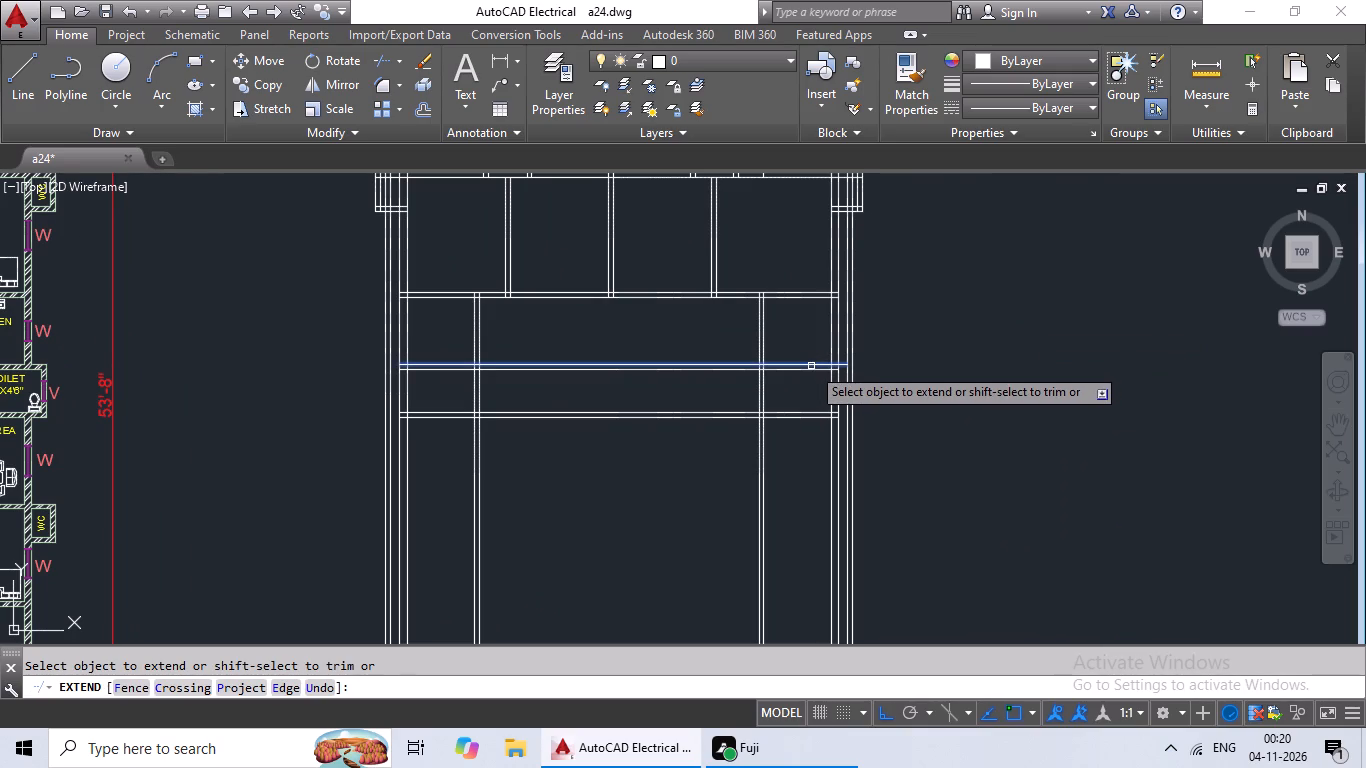
pyautogui.click(811, 367)
pyautogui.click(816, 363)
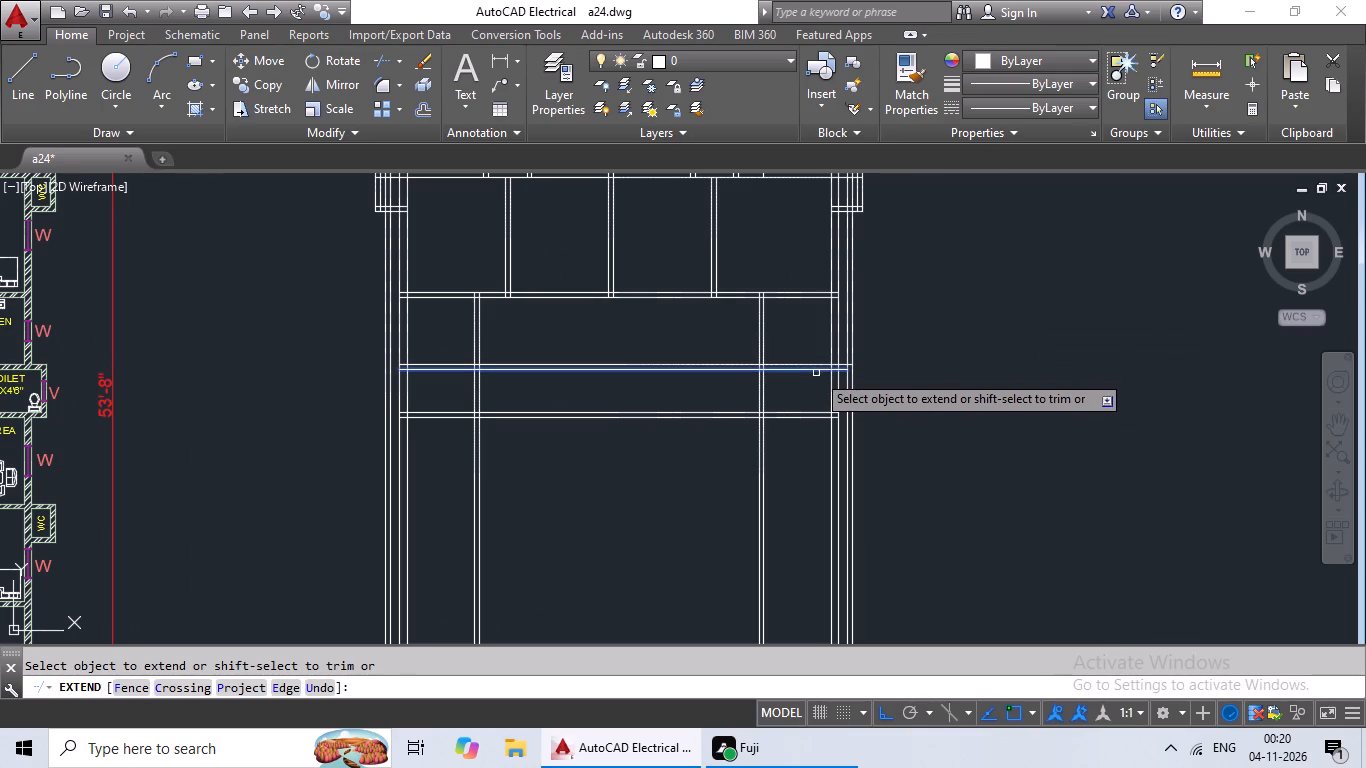
pyautogui.click(816, 373)
pyautogui.click(826, 371)
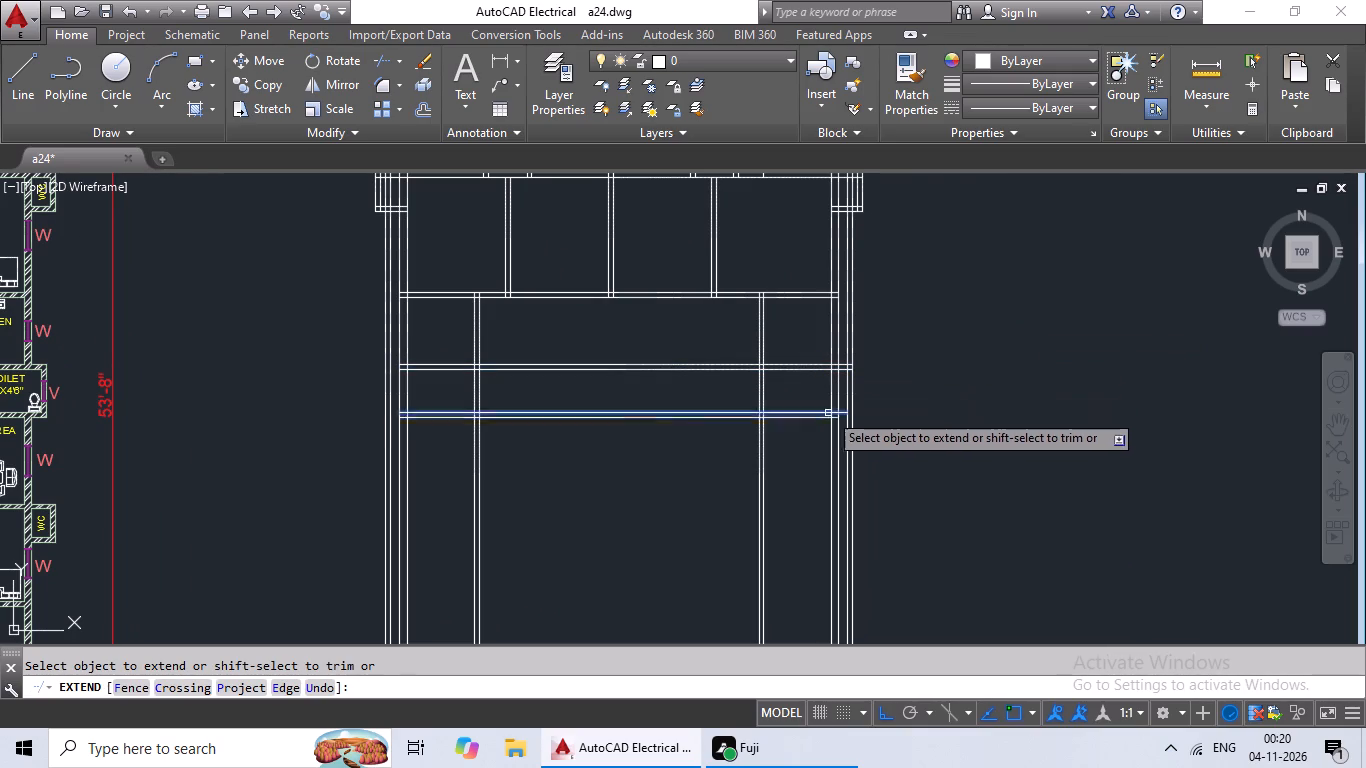
pyautogui.click(834, 411)
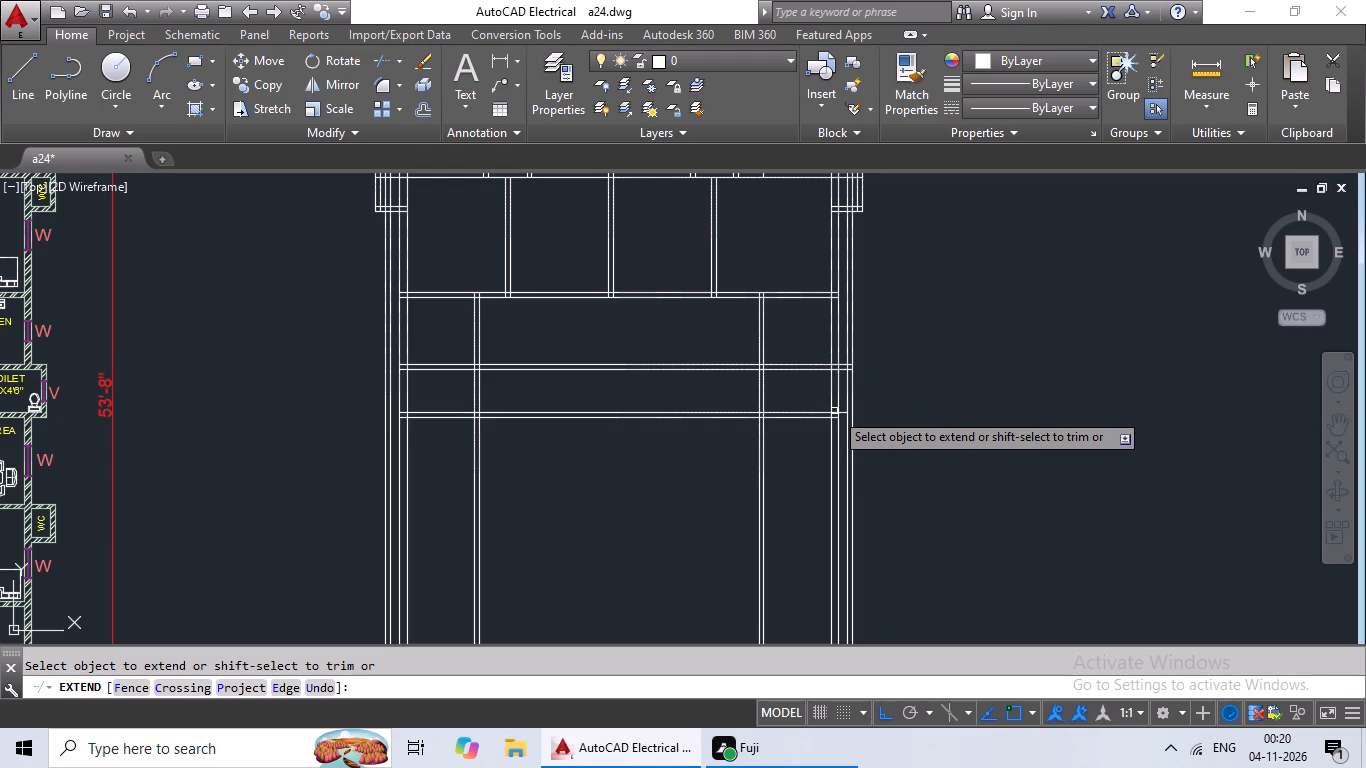
pyautogui.scroll(3, 843, 412)
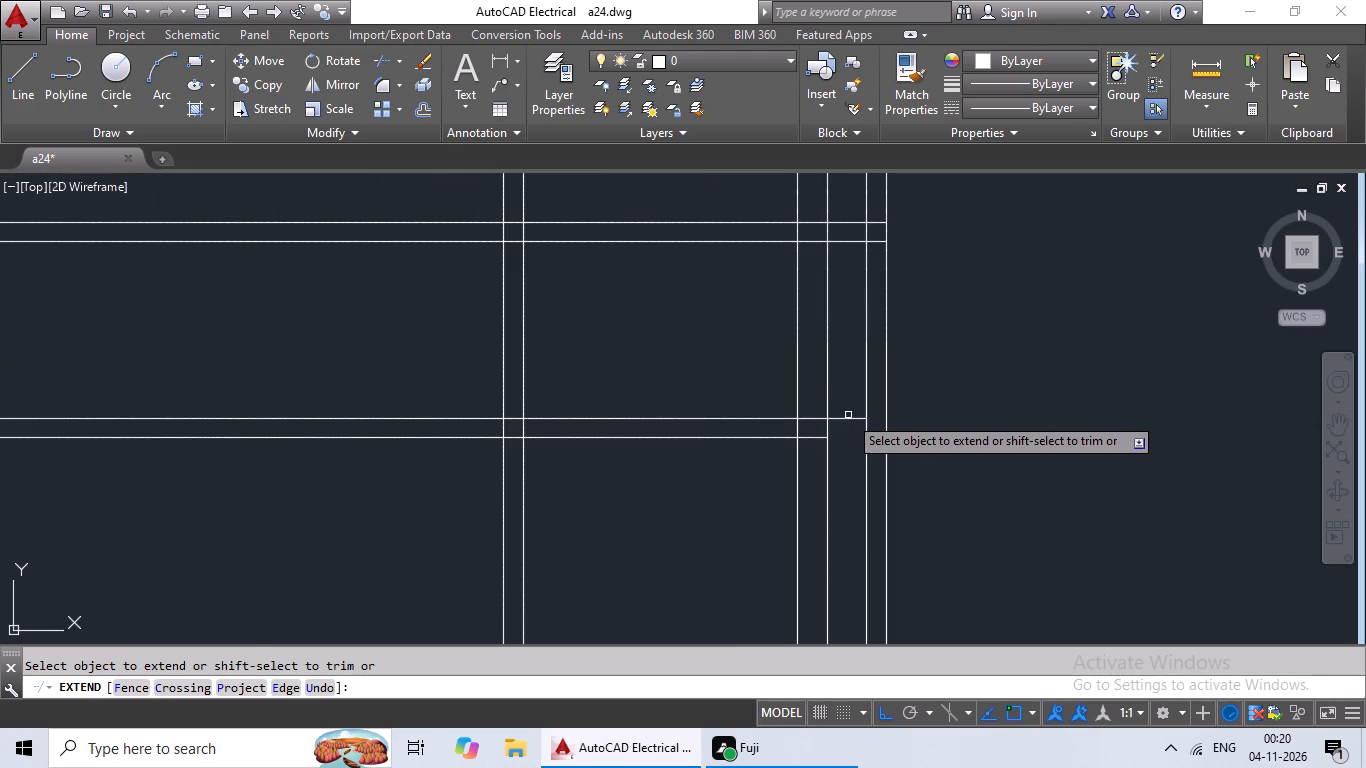
pyautogui.click(857, 419)
pyautogui.click(805, 437)
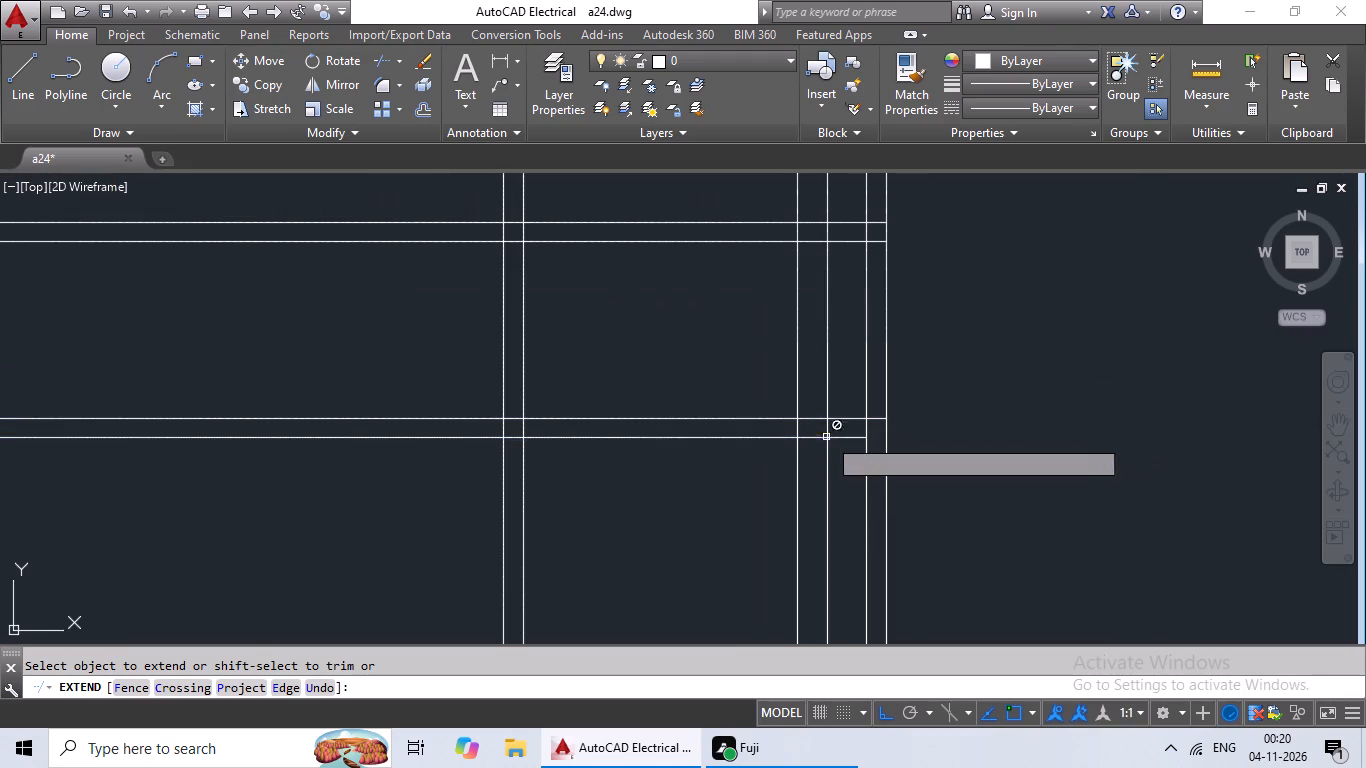
pyautogui.click(858, 436)
pyautogui.scroll(-3, 831, 468)
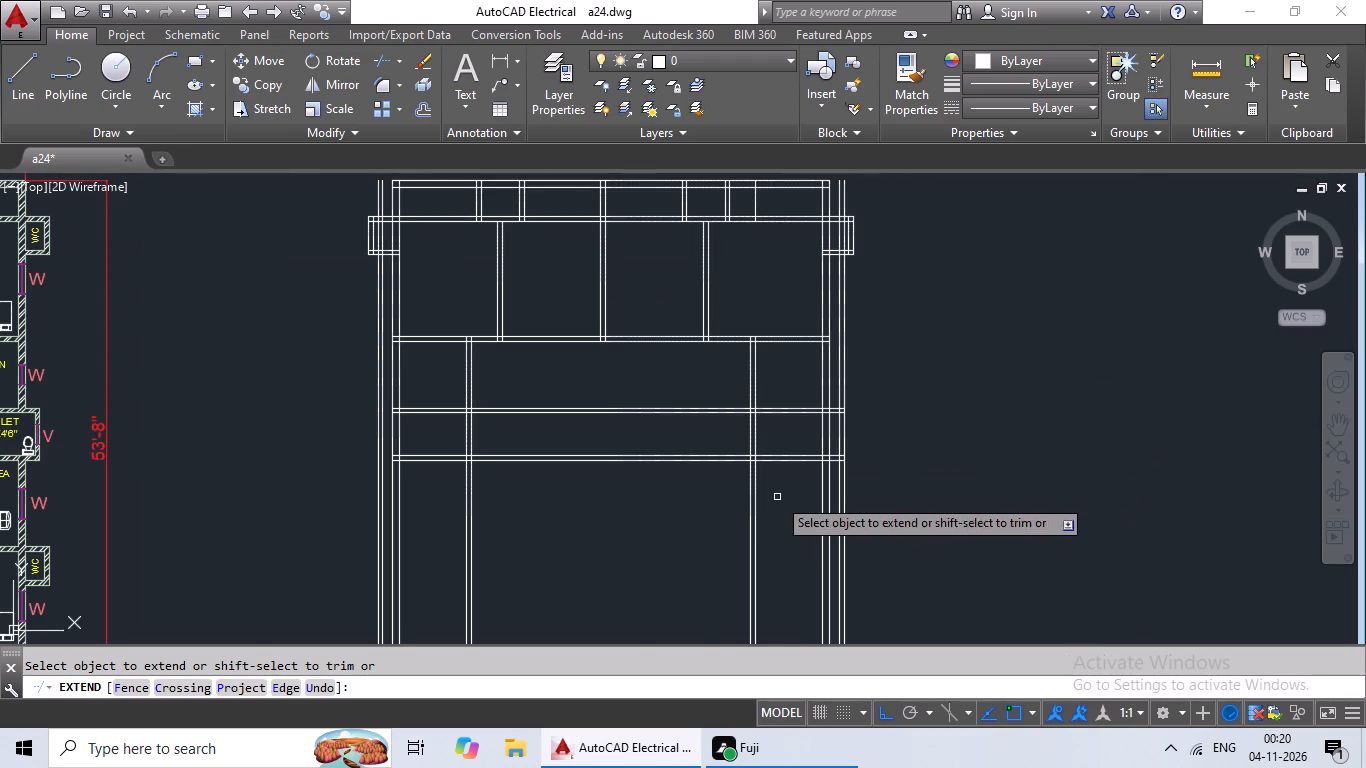
# Extend the four horizontal toilet wall lines to the outermost projection line on the plan's left-hand side.
pyautogui.moveTo(524, 498); pyautogui.dragTo(603, 504, button='middle')
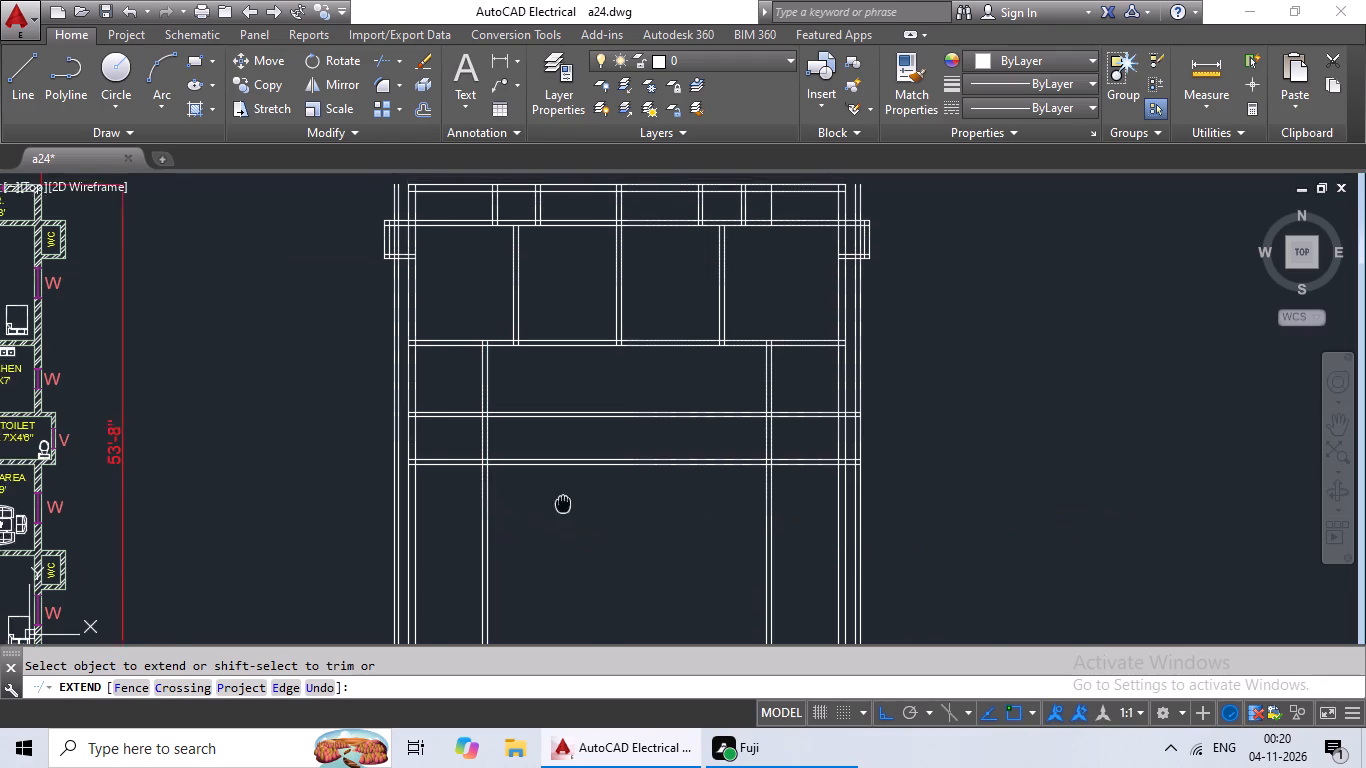
pyautogui.moveTo(603, 504); pyautogui.dragTo(766, 504, button='middle')
pyautogui.scroll(1, 613, 449)
pyautogui.moveTo(728, 494); pyautogui.dragTo(728, 451, button='middle')
pyautogui.click(679, 430)
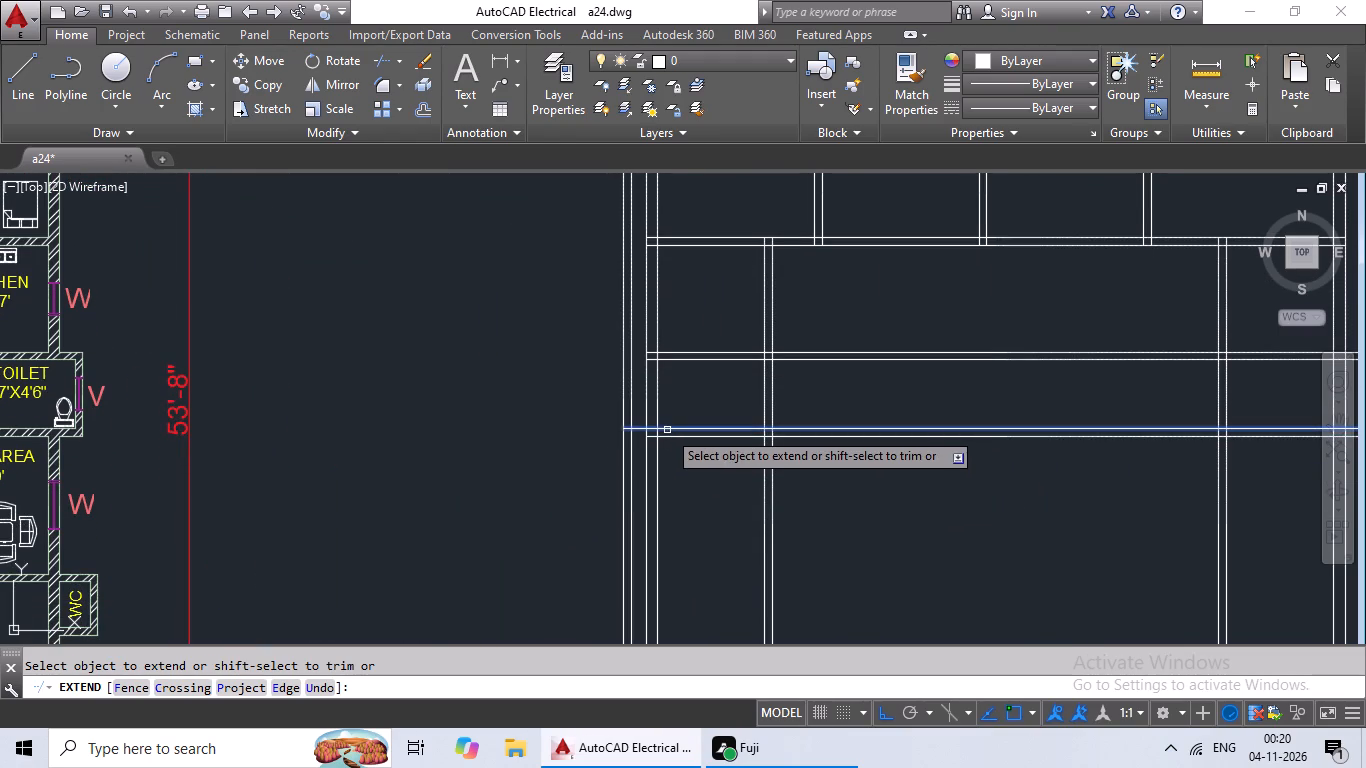
pyautogui.click(667, 430)
pyautogui.click(677, 436)
pyautogui.click(670, 438)
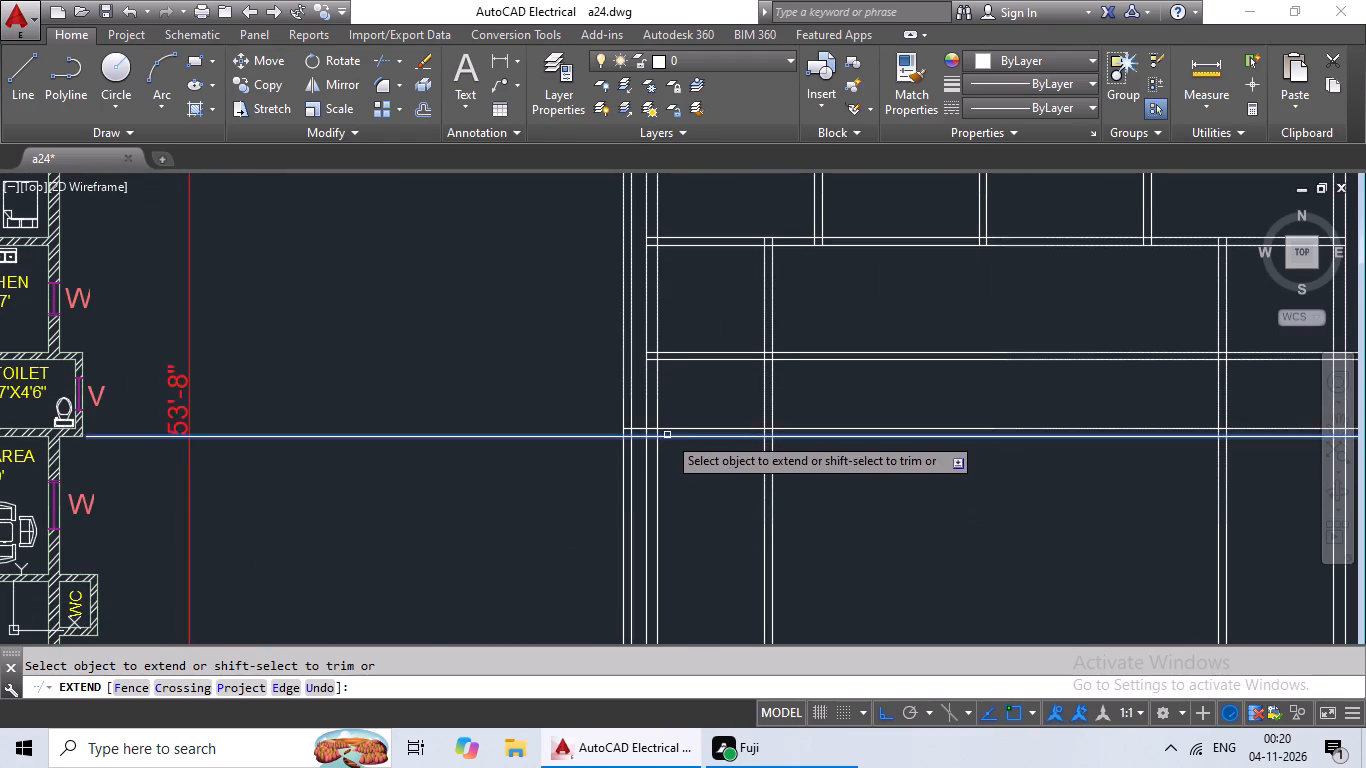
pyautogui.click(692, 354)
pyautogui.click(686, 353)
pyautogui.click(682, 360)
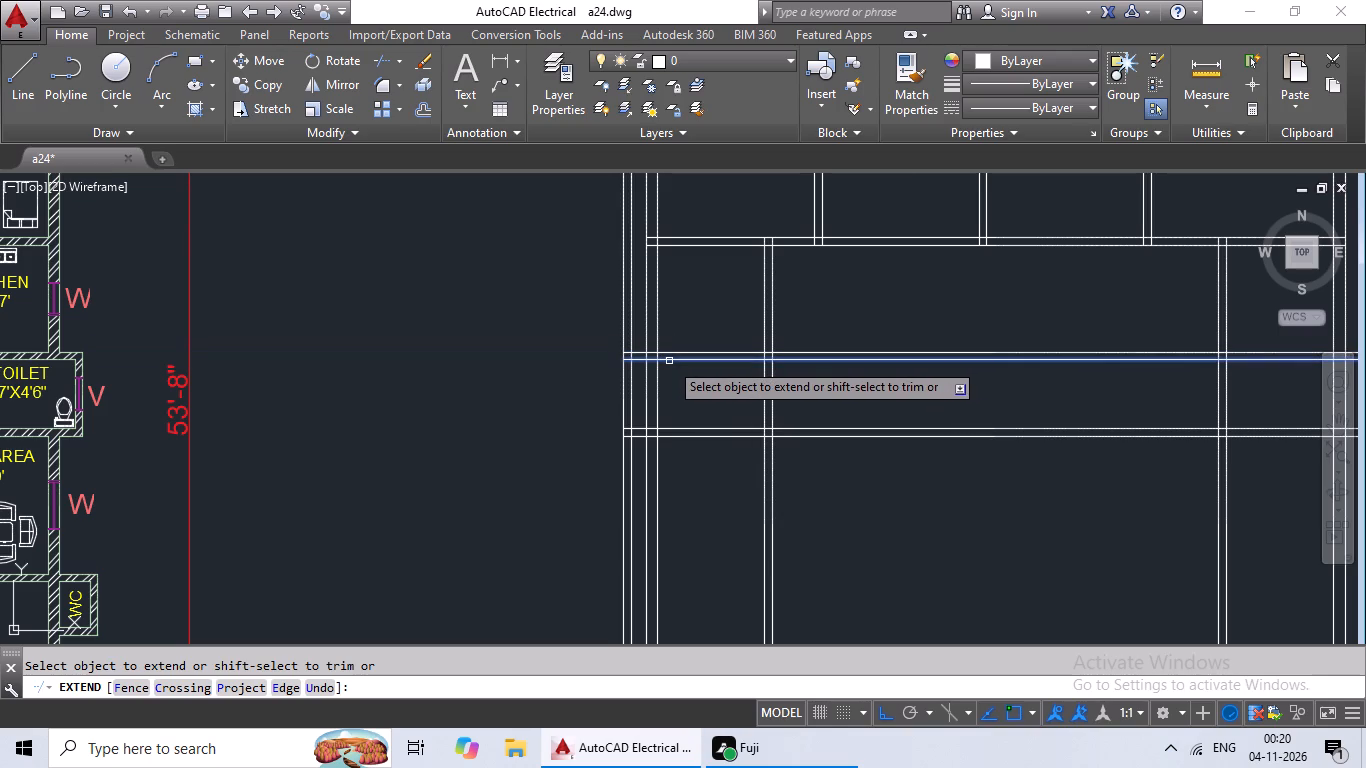
pyautogui.click(669, 361)
pyautogui.scroll(-1, 672, 410)
pyautogui.middleClick(684, 469)
pyautogui.middleClick(685, 465)
pyautogui.scroll(-1, 688, 452)
pyautogui.moveTo(688, 452); pyautogui.dragTo(642, 483, button='middle')
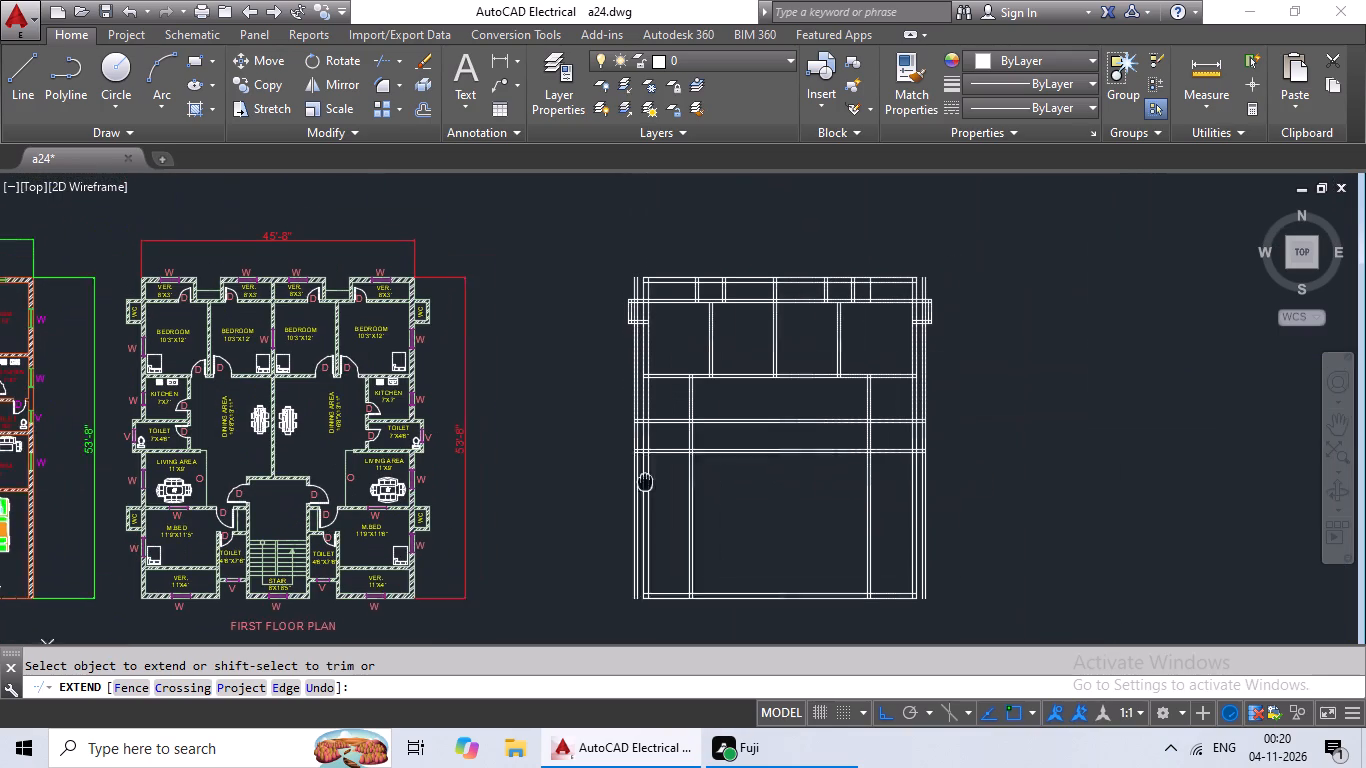
pyautogui.moveTo(642, 483); pyautogui.dragTo(640, 484, button='middle')
pyautogui.press('Escape')
pyautogui.press('Escape')
pyautogui.press('Escape')
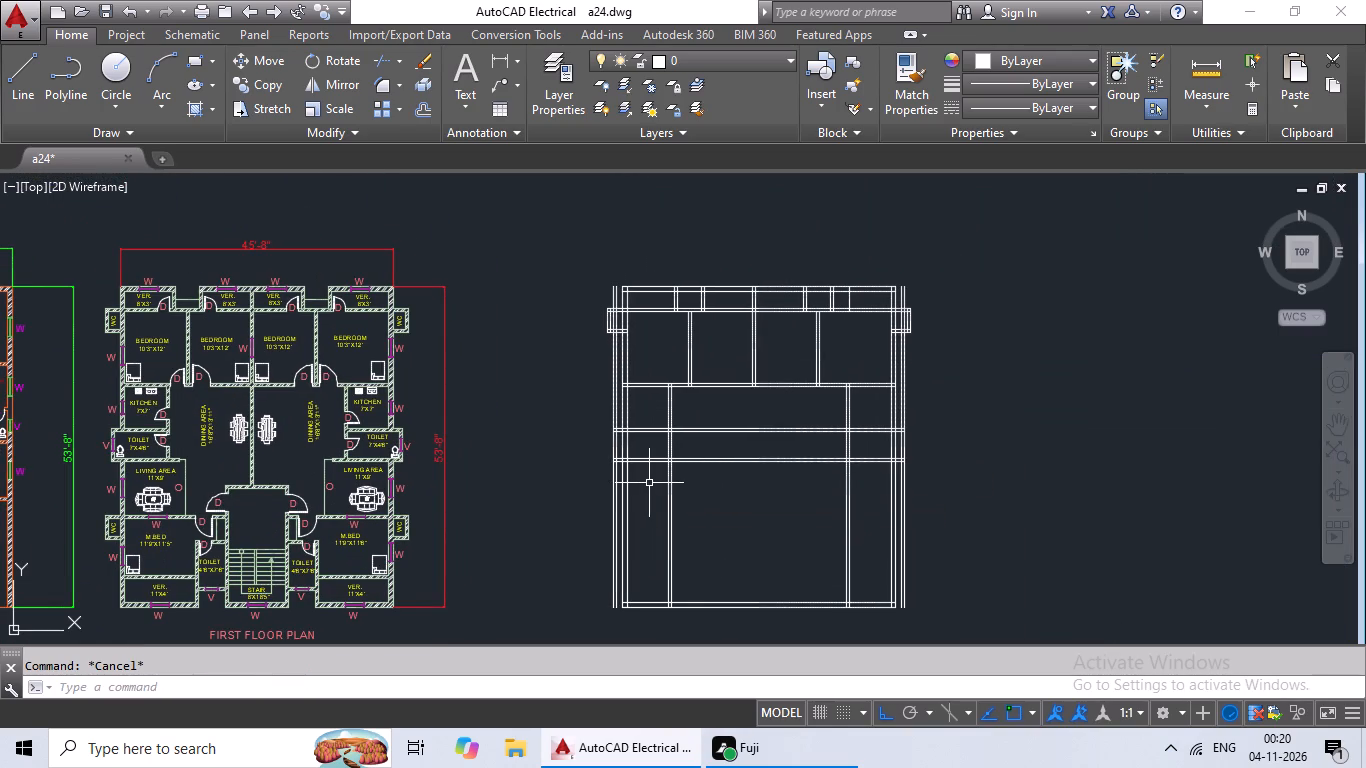
# Trim the left-hand projection lines above and below the toilet so only the projecting toilet wall remains.
pyautogui.write('tr')
pyautogui.press('space')
pyautogui.press('space')
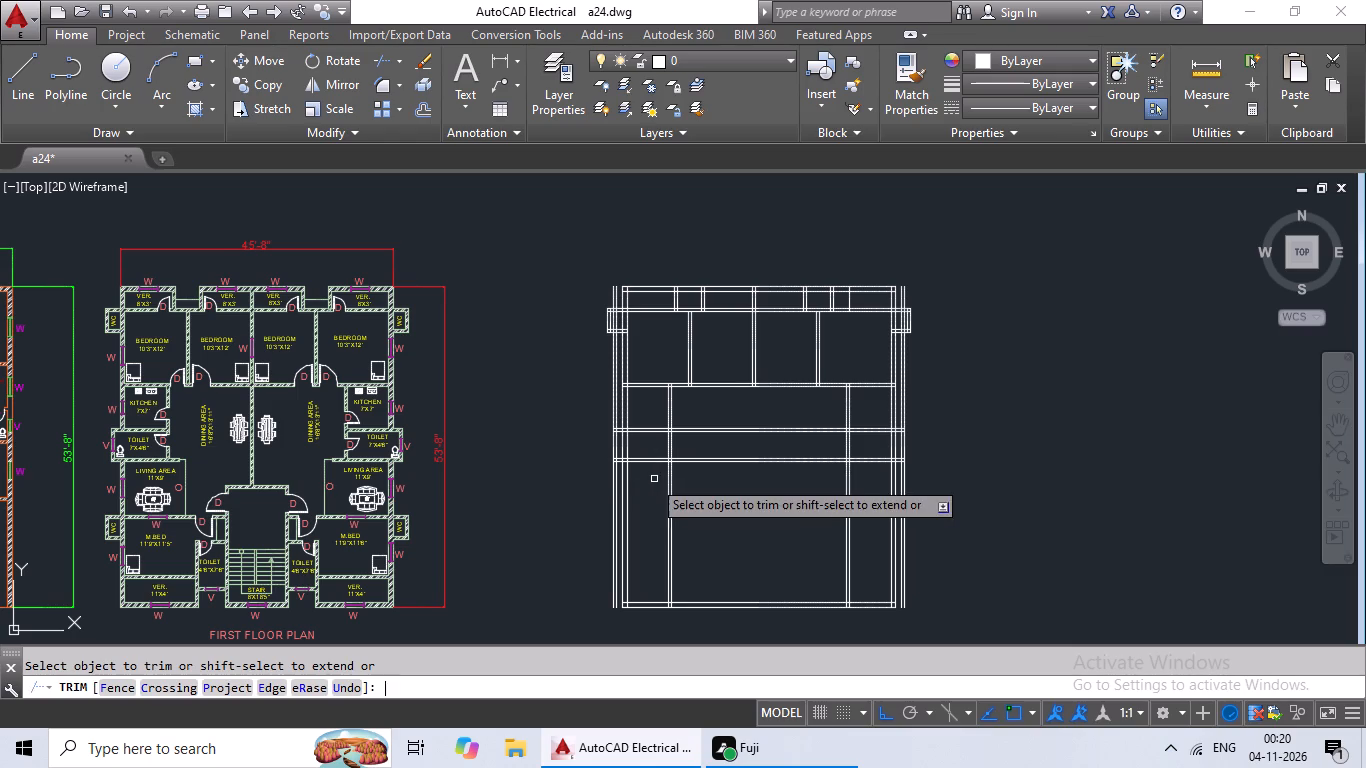
pyautogui.scroll(7, 615, 431)
pyautogui.moveTo(639, 303); pyautogui.dragTo(294, 478)
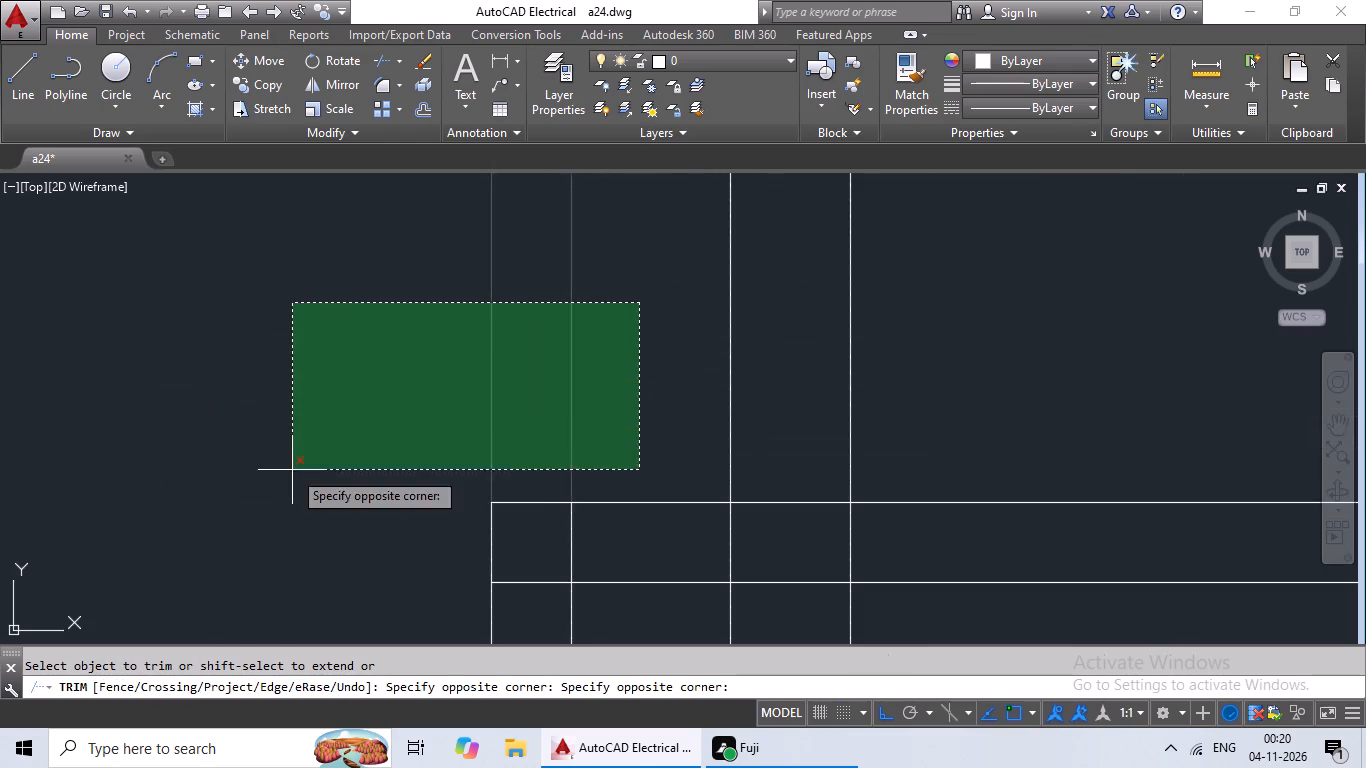
pyautogui.moveTo(292, 470); pyautogui.dragTo(296, 459)
pyautogui.scroll(-4, 390, 378)
pyautogui.moveTo(392, 536); pyautogui.dragTo(495, 315, button='middle')
pyautogui.scroll(2, 546, 334)
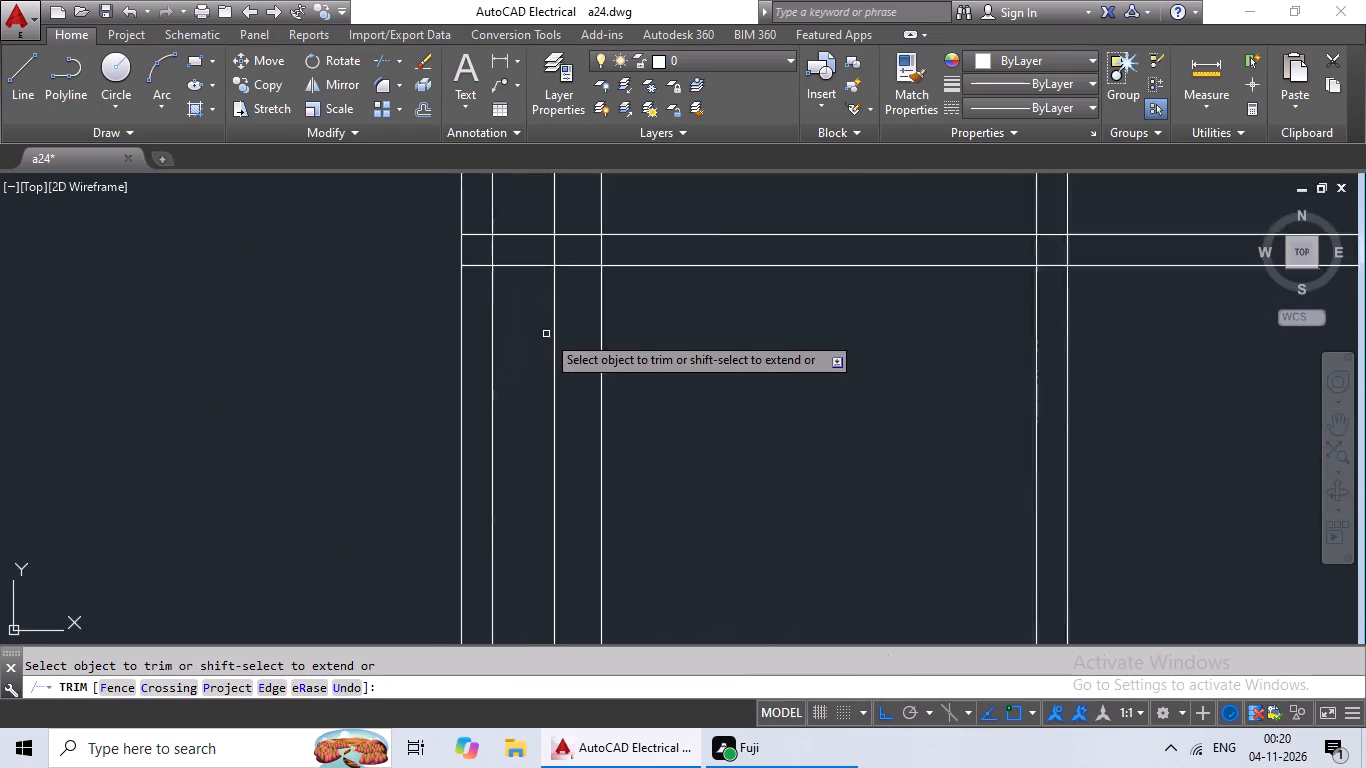
pyautogui.scroll(2, 546, 334)
pyautogui.scroll(-2, 481, 268)
pyautogui.moveTo(481, 268); pyautogui.dragTo(451, 324, button='middle')
pyautogui.moveTo(451, 315); pyautogui.dragTo(255, 476)
pyautogui.click(255, 476)
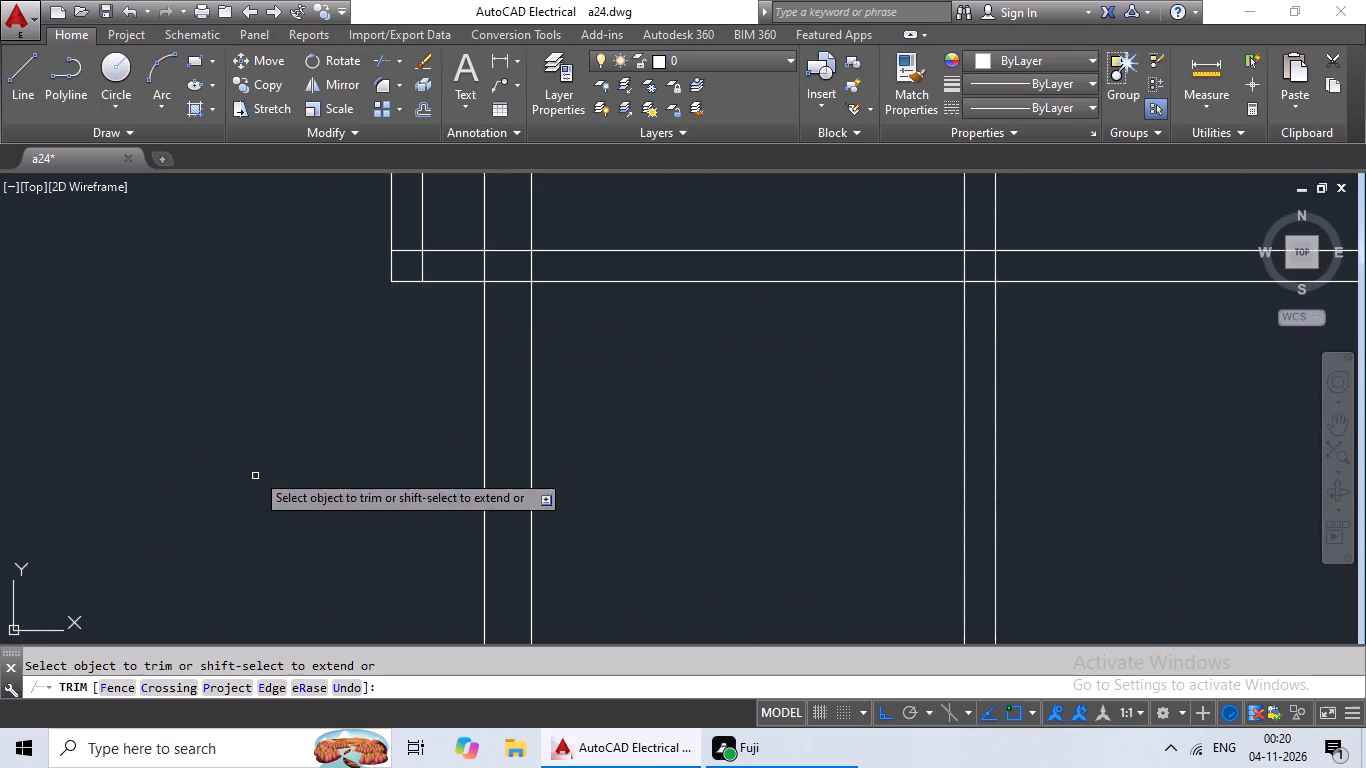
# Trim the right-hand projection lines above and below the toilet so only the projecting toilet wall remains.
pyautogui.scroll(-4, 324, 422)
pyautogui.scroll(3, 804, 323)
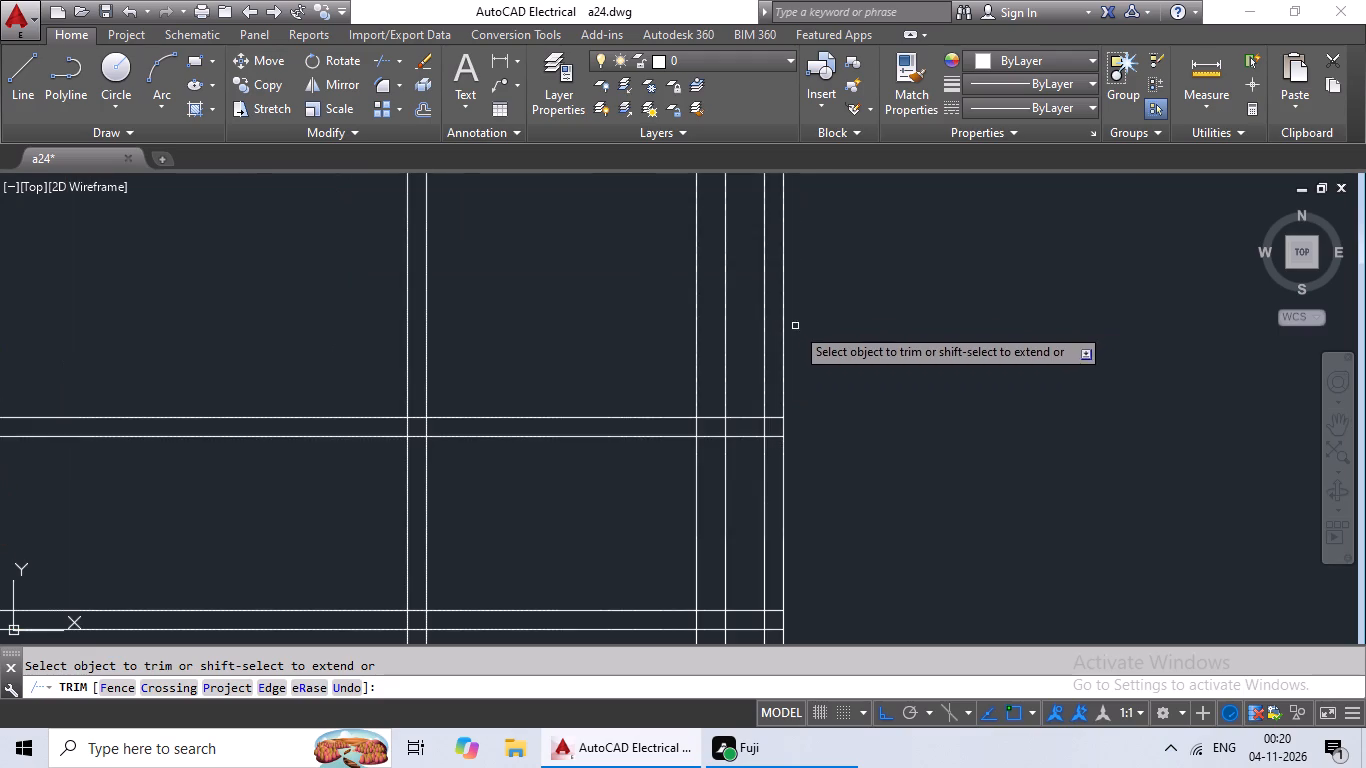
pyautogui.scroll(1, 756, 367)
pyautogui.moveTo(949, 340); pyautogui.dragTo(721, 422)
pyautogui.scroll(-4, 851, 370)
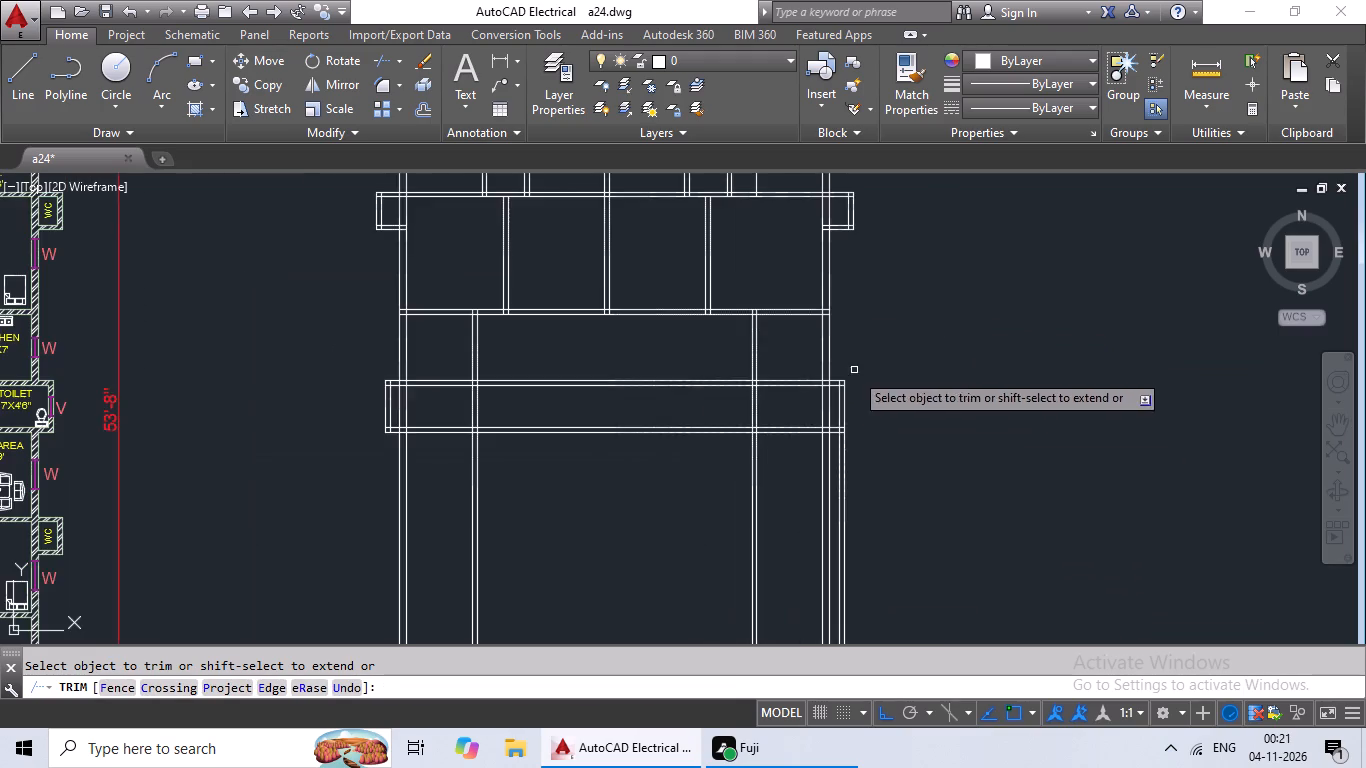
pyautogui.moveTo(881, 451); pyautogui.dragTo(908, 392, button='middle')
pyautogui.scroll(3, 858, 408)
pyautogui.moveTo(993, 320); pyautogui.dragTo(876, 412)
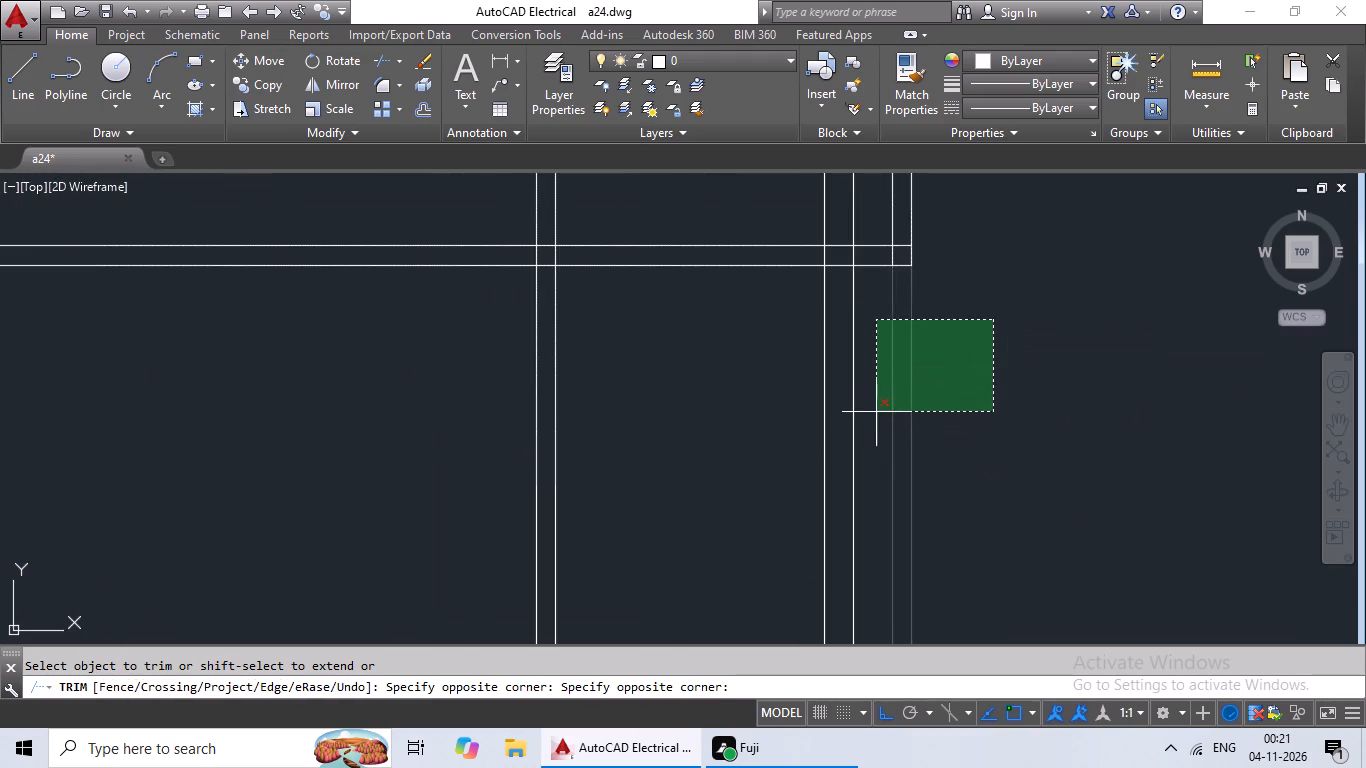
pyautogui.moveTo(876, 412); pyautogui.dragTo(870, 423)
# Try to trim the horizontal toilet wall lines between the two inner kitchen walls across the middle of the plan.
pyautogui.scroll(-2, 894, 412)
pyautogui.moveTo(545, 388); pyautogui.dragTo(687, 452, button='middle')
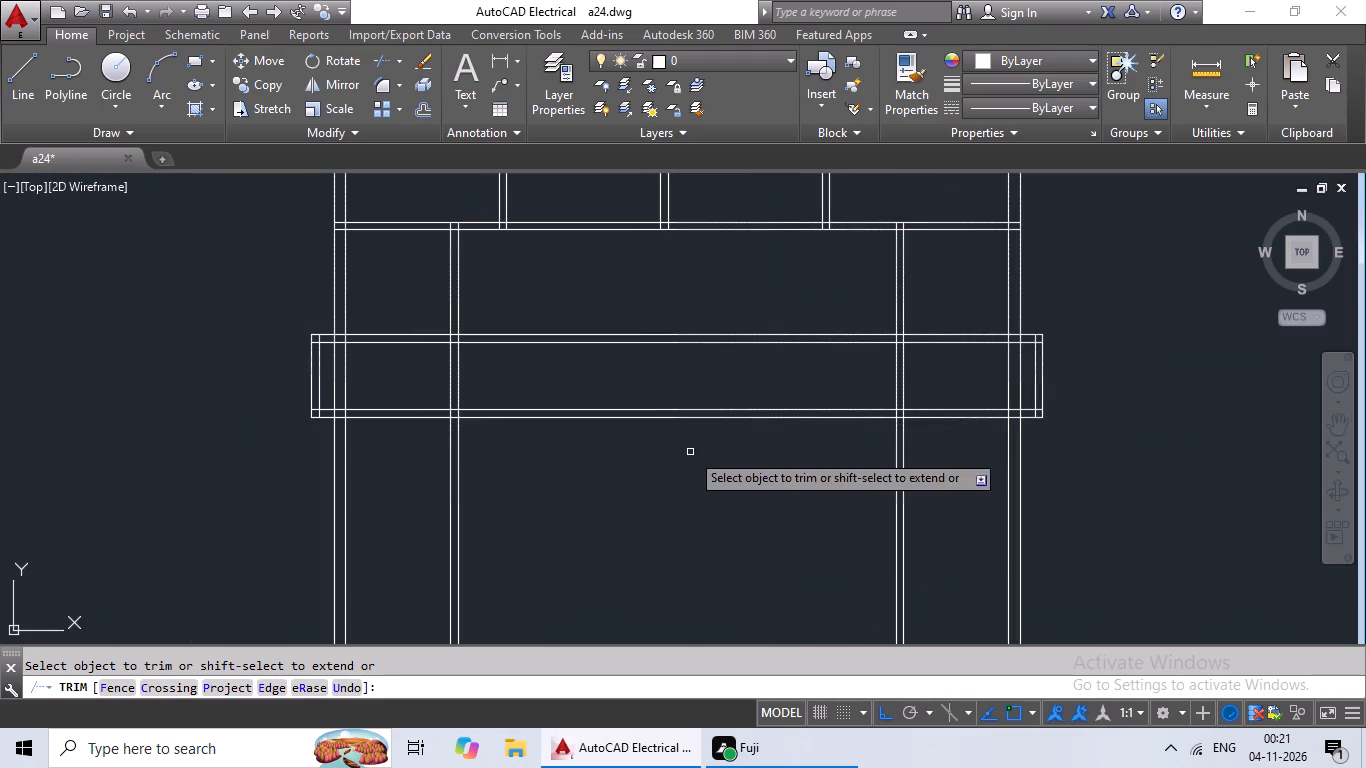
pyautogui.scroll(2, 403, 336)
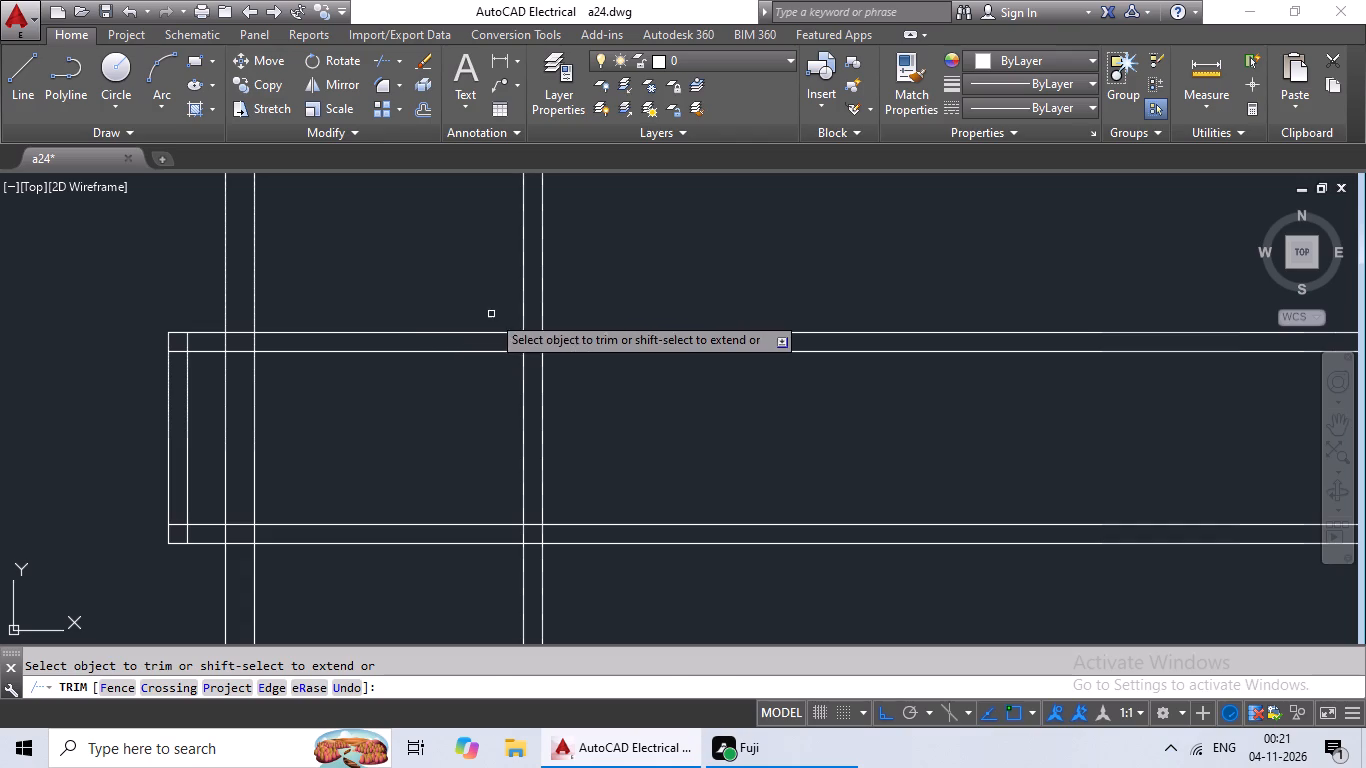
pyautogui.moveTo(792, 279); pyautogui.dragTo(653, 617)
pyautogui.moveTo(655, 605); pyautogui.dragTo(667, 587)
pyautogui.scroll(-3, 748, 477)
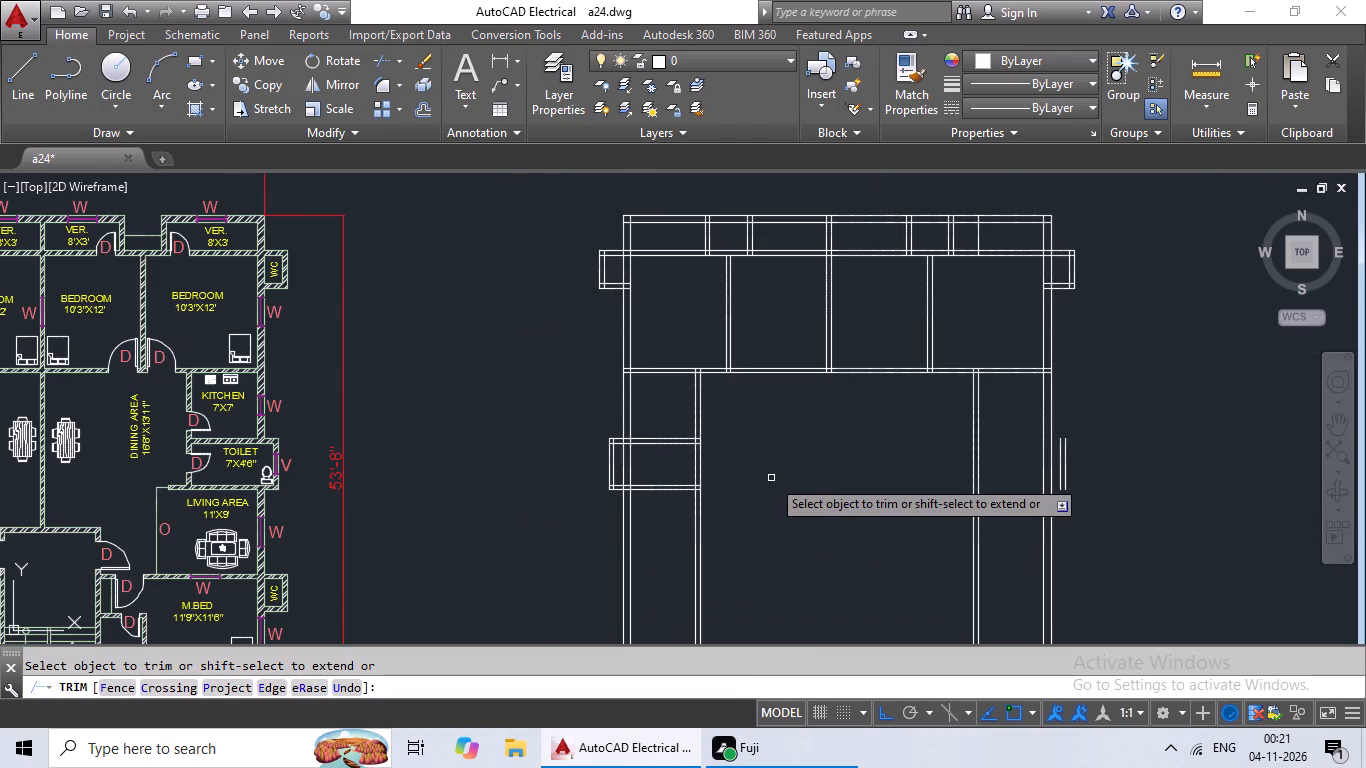
# Undo the toilet wall trims back to the untrimmed projection lines and full-width horizontal toilet walls.
pyautogui.hotkey('ctrl', 'c')
pyautogui.hotkey('ctrl', 'x')
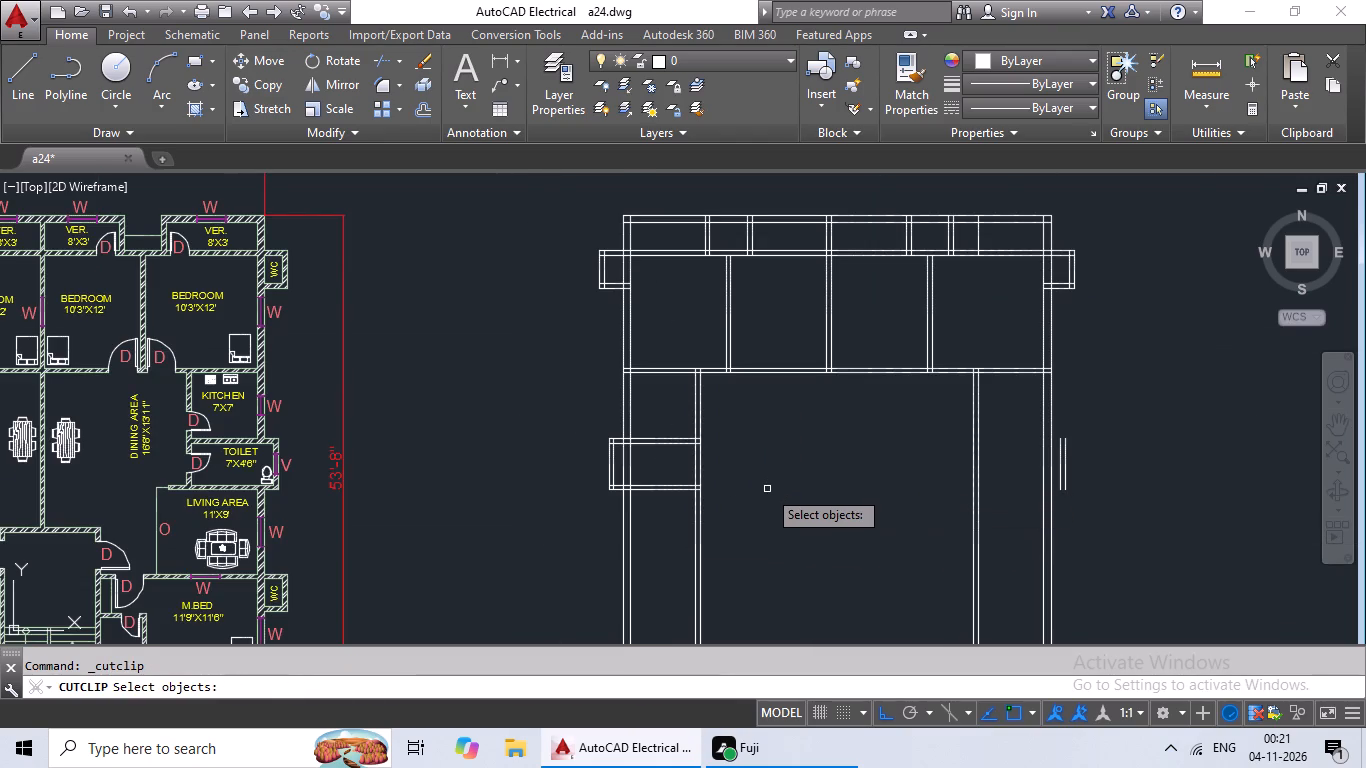
pyautogui.press('Escape')
pyautogui.press('Escape')
pyautogui.hotkey('ctrl', 'z')
pyautogui.hotkey('ctrl', 'z')
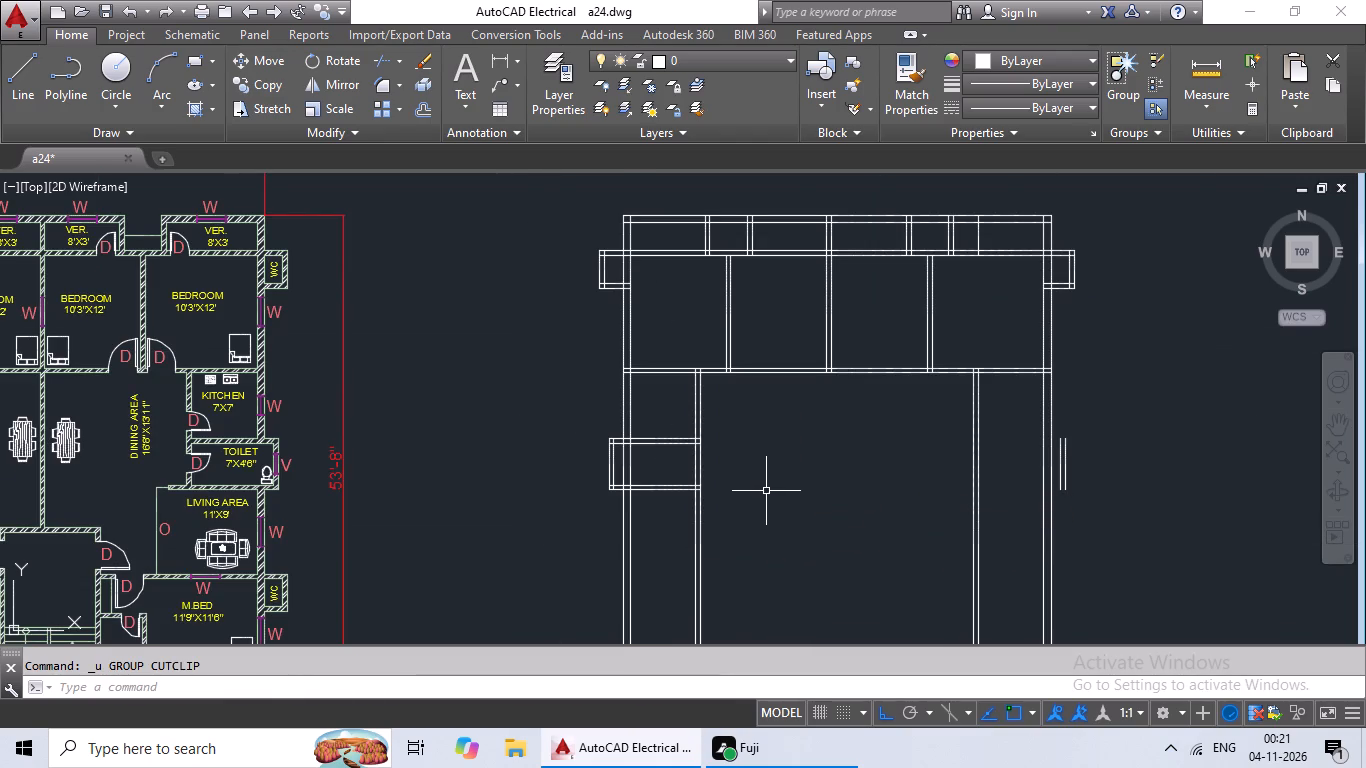
pyautogui.hotkey('ctrl', 'z')
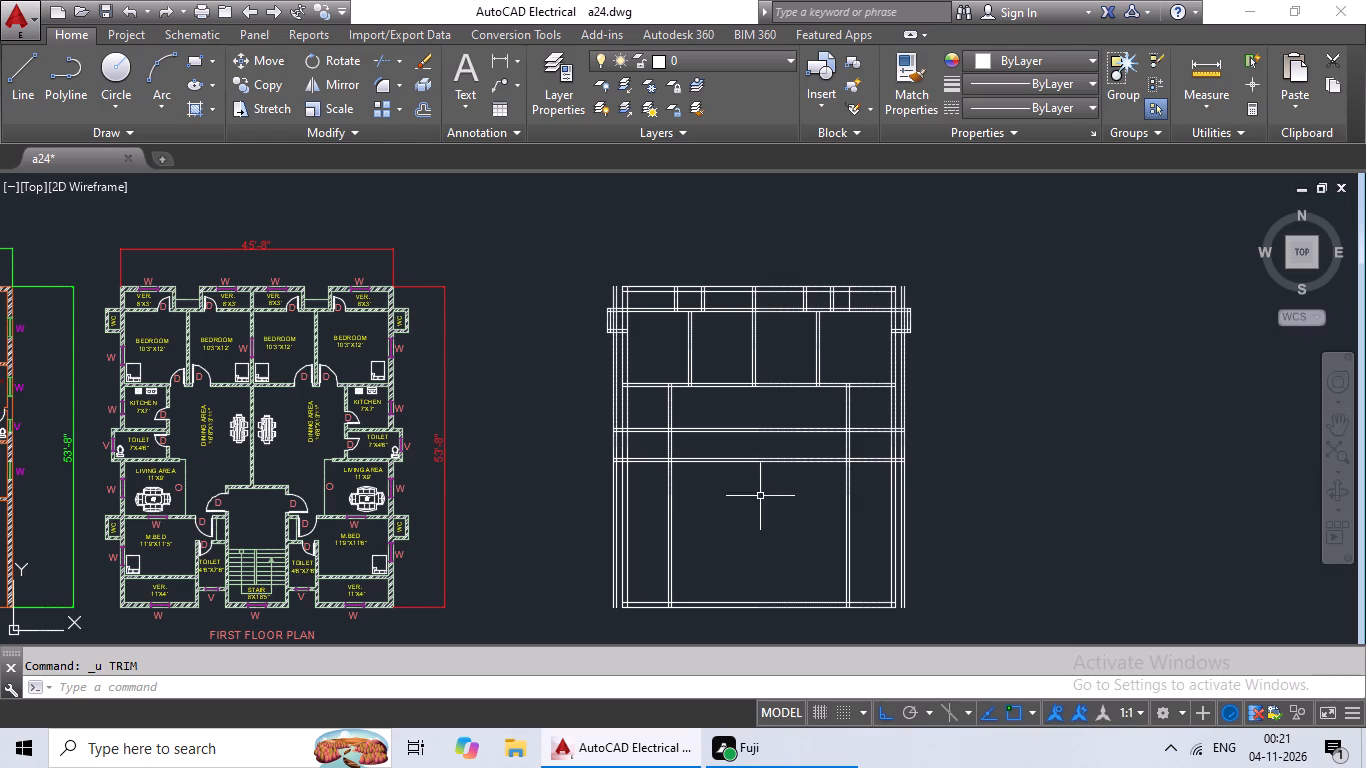
pyautogui.press('Escape')
pyautogui.press('Escape')
pyautogui.press('Escape')
pyautogui.press('Escape')
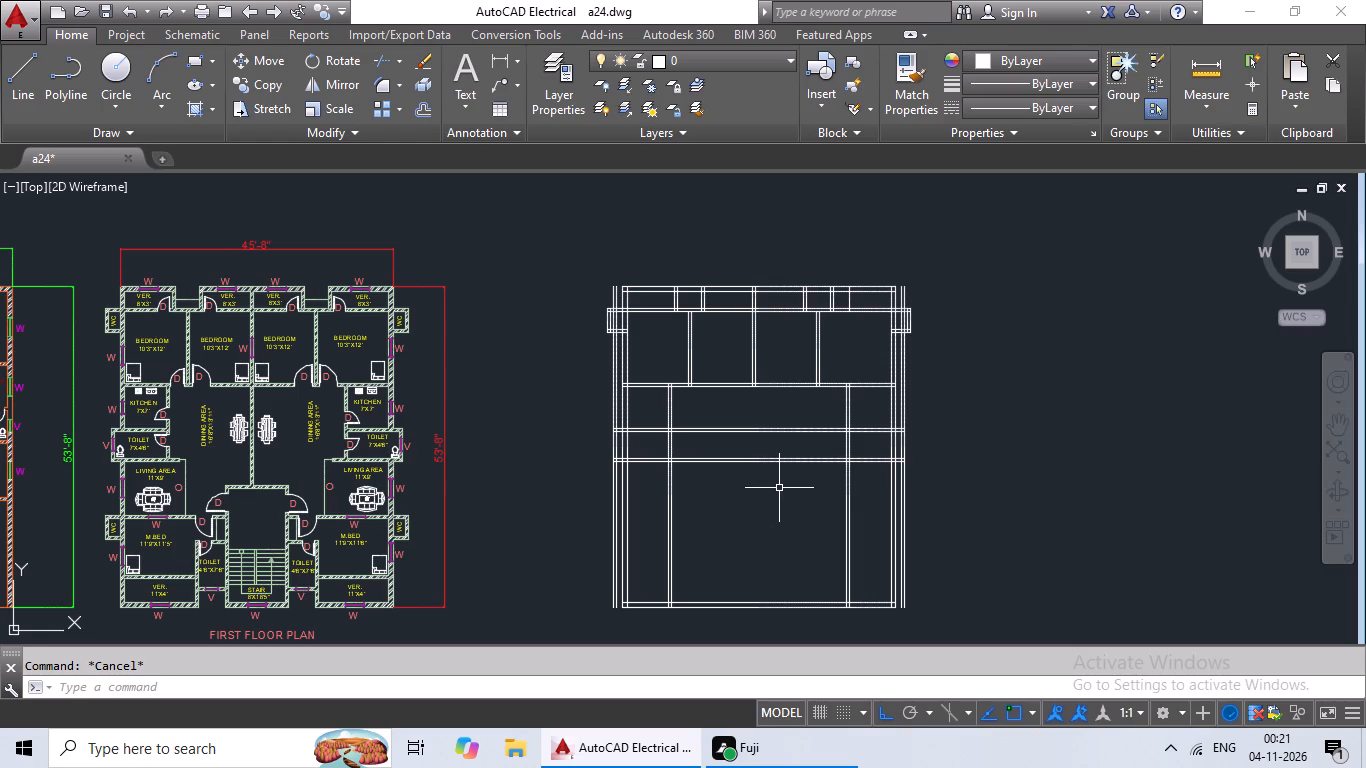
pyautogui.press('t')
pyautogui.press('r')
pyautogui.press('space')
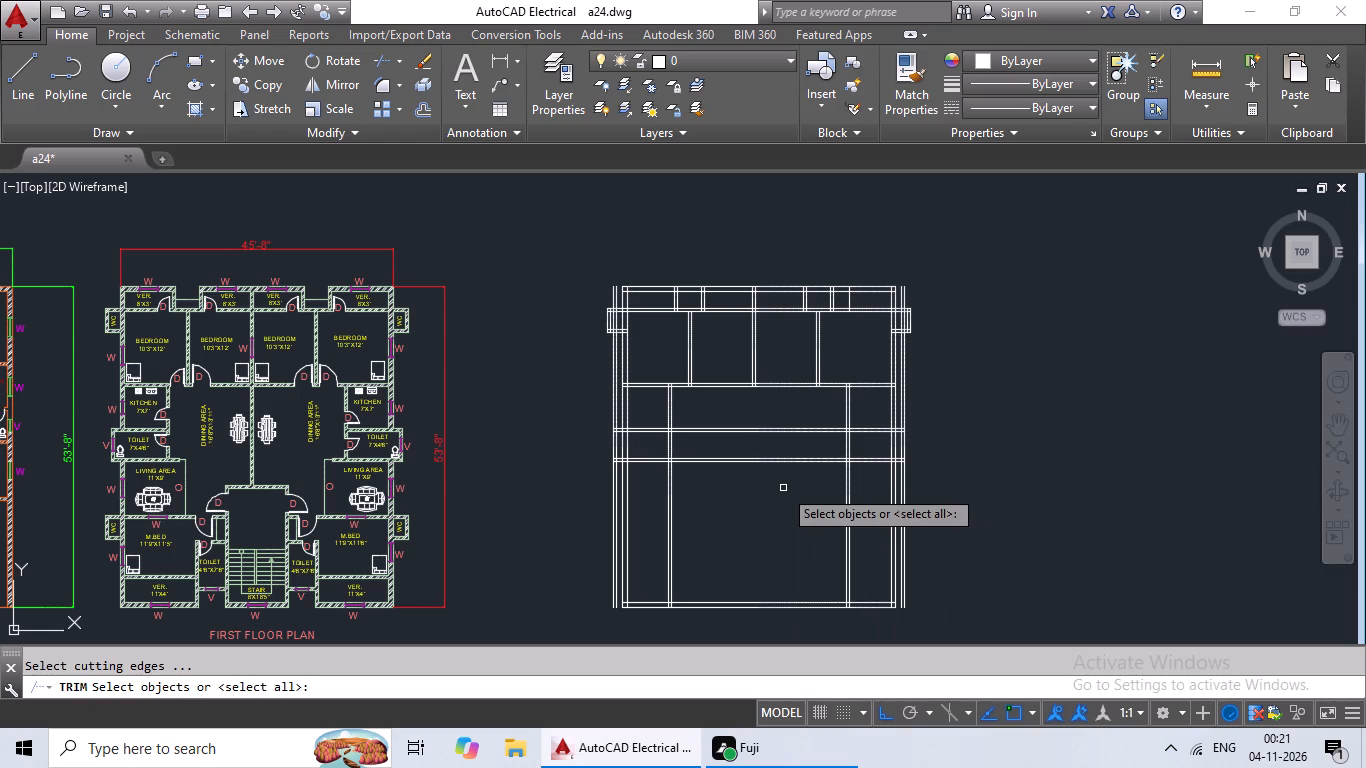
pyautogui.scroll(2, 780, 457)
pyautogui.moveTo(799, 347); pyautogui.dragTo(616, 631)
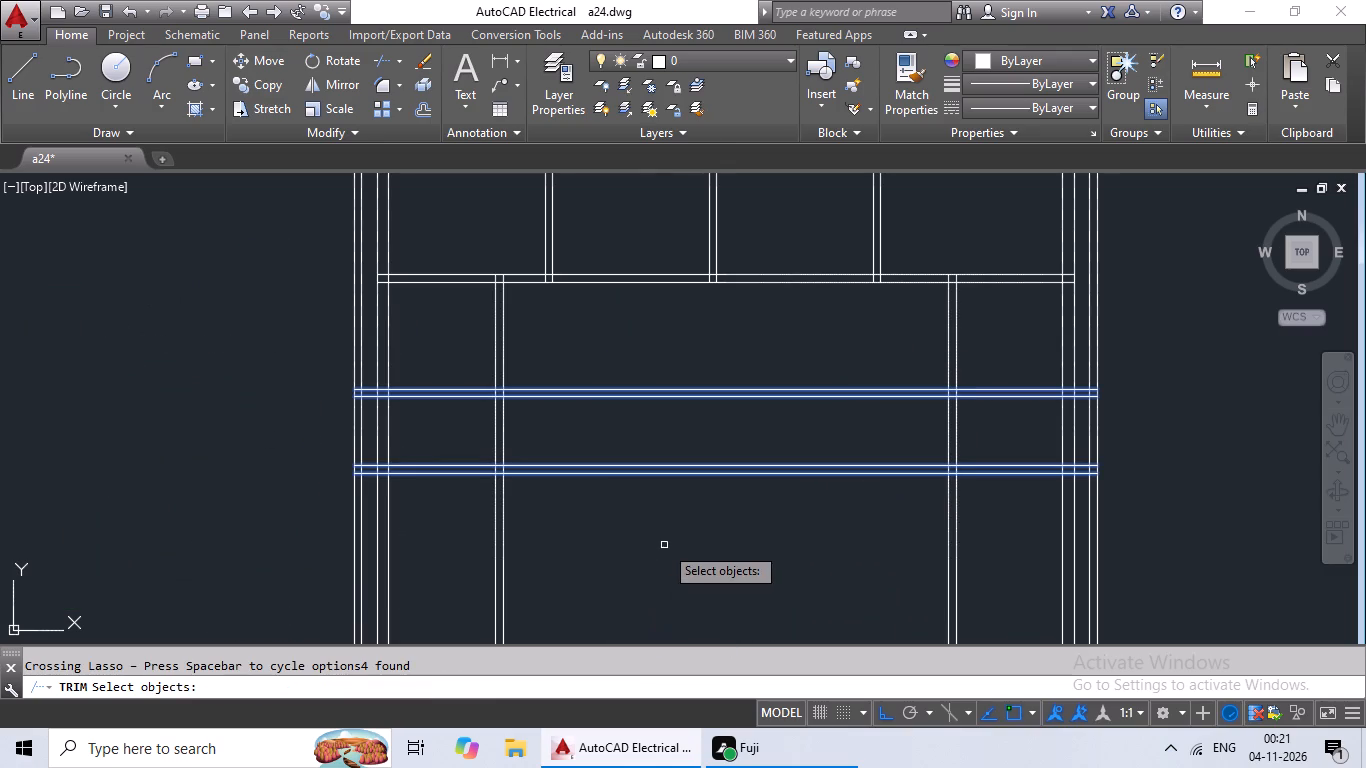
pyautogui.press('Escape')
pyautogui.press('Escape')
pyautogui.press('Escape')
# Trim the left-hand projection lines above and below the toilet so only the projecting toilet wall remains.
pyautogui.scroll(-1, 666, 543)
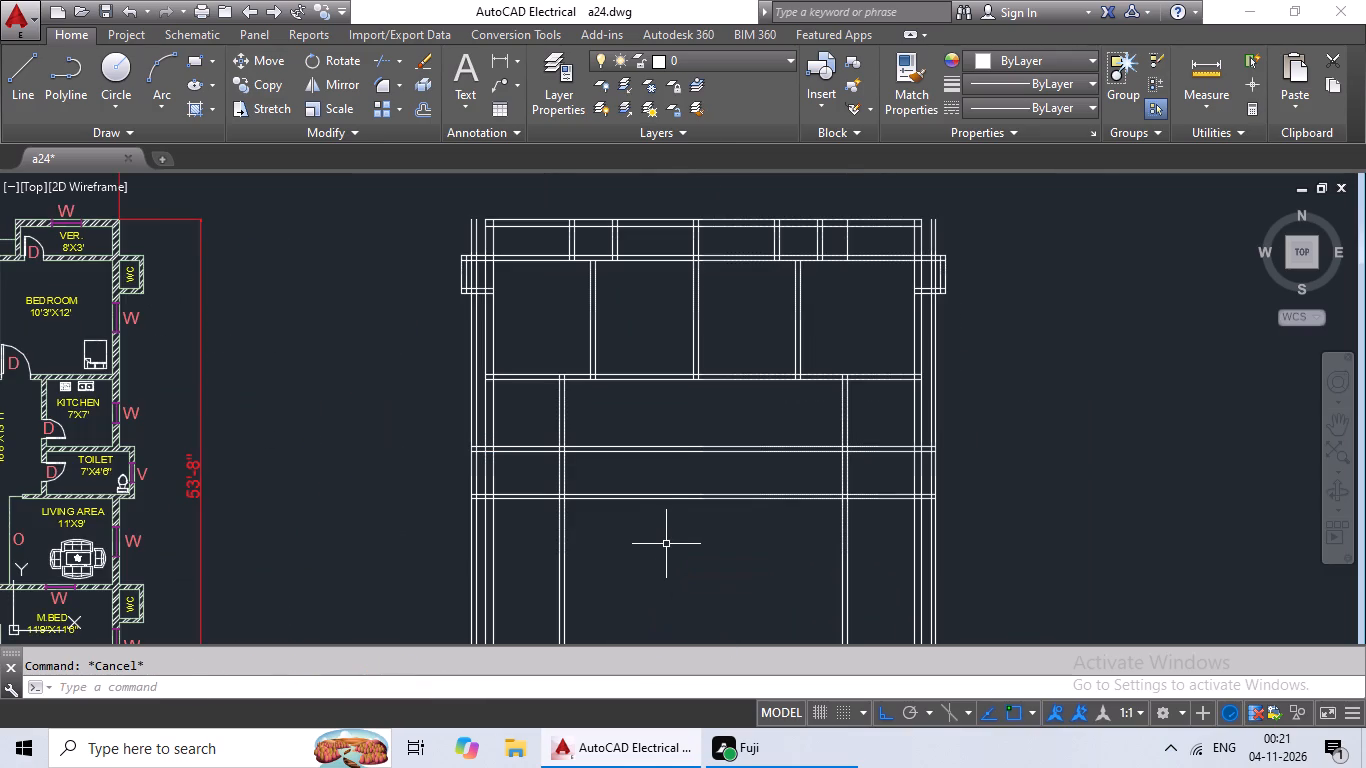
pyautogui.write('tr')
pyautogui.press('space')
pyautogui.press('space')
pyautogui.scroll(3, 485, 381)
pyautogui.moveTo(458, 466); pyautogui.dragTo(594, 276, button='middle')
pyautogui.scroll(3, 578, 420)
pyautogui.moveTo(659, 363); pyautogui.dragTo(365, 506)
pyautogui.moveTo(362, 499); pyautogui.dragTo(368, 479)
pyautogui.scroll(-4, 435, 423)
pyautogui.moveTo(404, 459); pyautogui.dragTo(480, 305, button='middle')
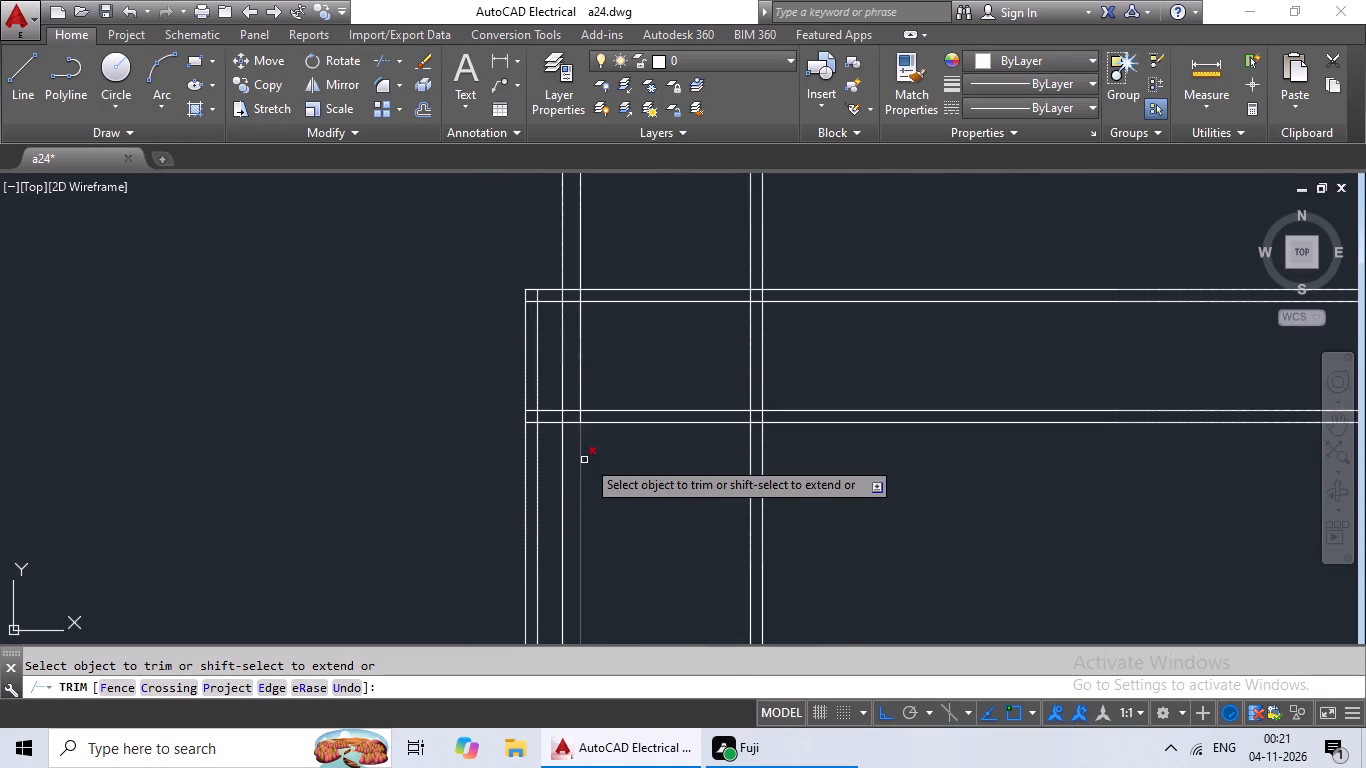
pyautogui.scroll(3, 587, 457)
pyautogui.moveTo(524, 413); pyautogui.dragTo(282, 603)
pyautogui.click(280, 597)
# Trim the right-hand projection lines below and above the toilet so only the projecting toilet wall remains.
pyautogui.scroll(-4, 606, 526)
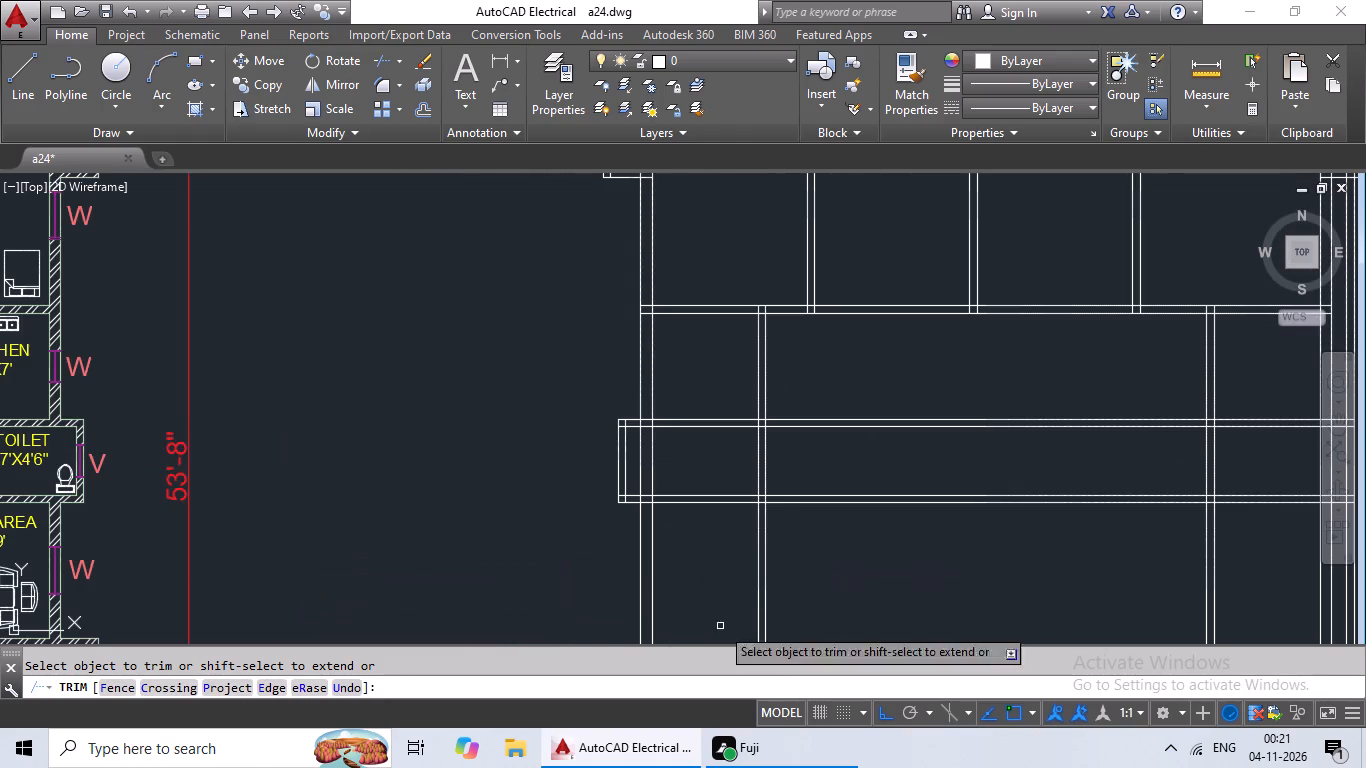
pyautogui.scroll(-1, 976, 562)
pyautogui.moveTo(941, 559); pyautogui.dragTo(591, 517, button='middle')
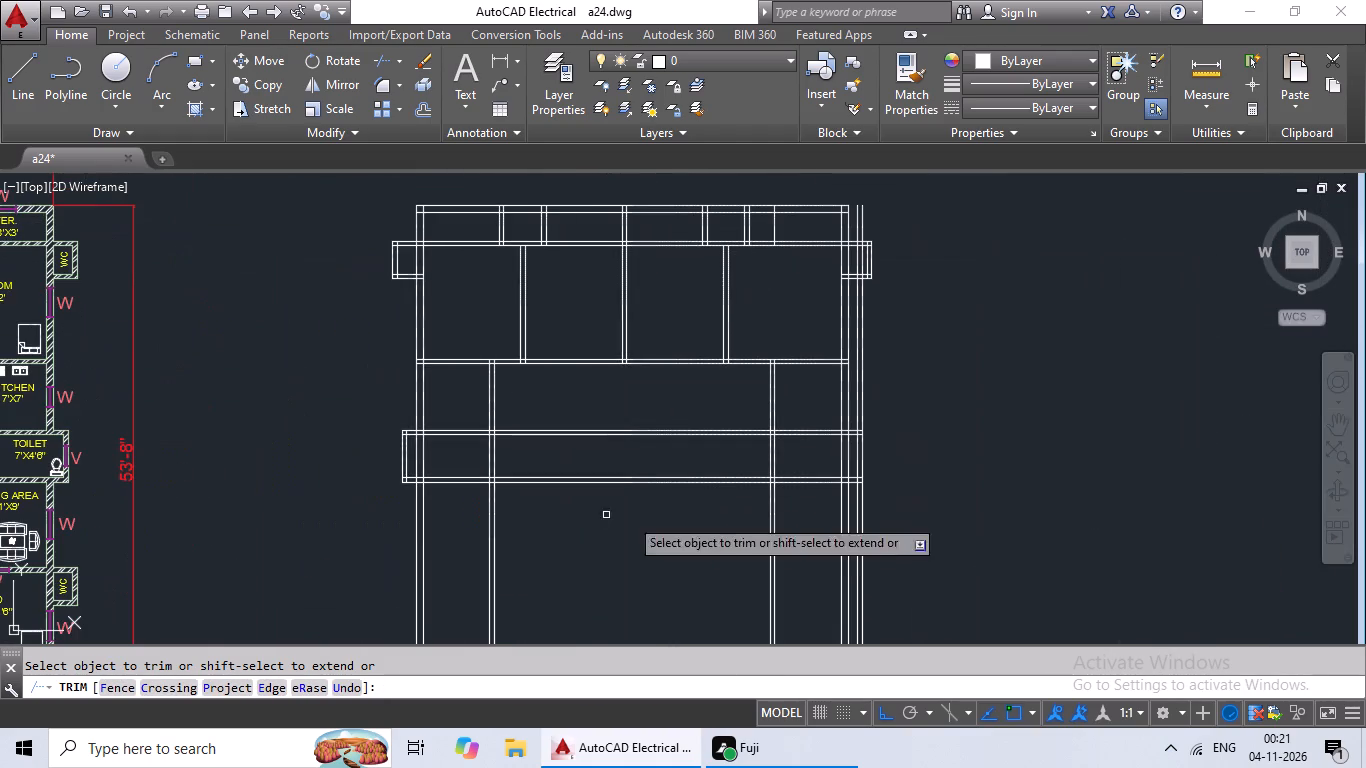
pyautogui.scroll(6, 865, 506)
pyautogui.scroll(-1, 1033, 357)
pyautogui.moveTo(1048, 325); pyautogui.dragTo(867, 491)
pyautogui.click(867, 491)
pyautogui.moveTo(1007, 381); pyautogui.dragTo(826, 674, button='middle')
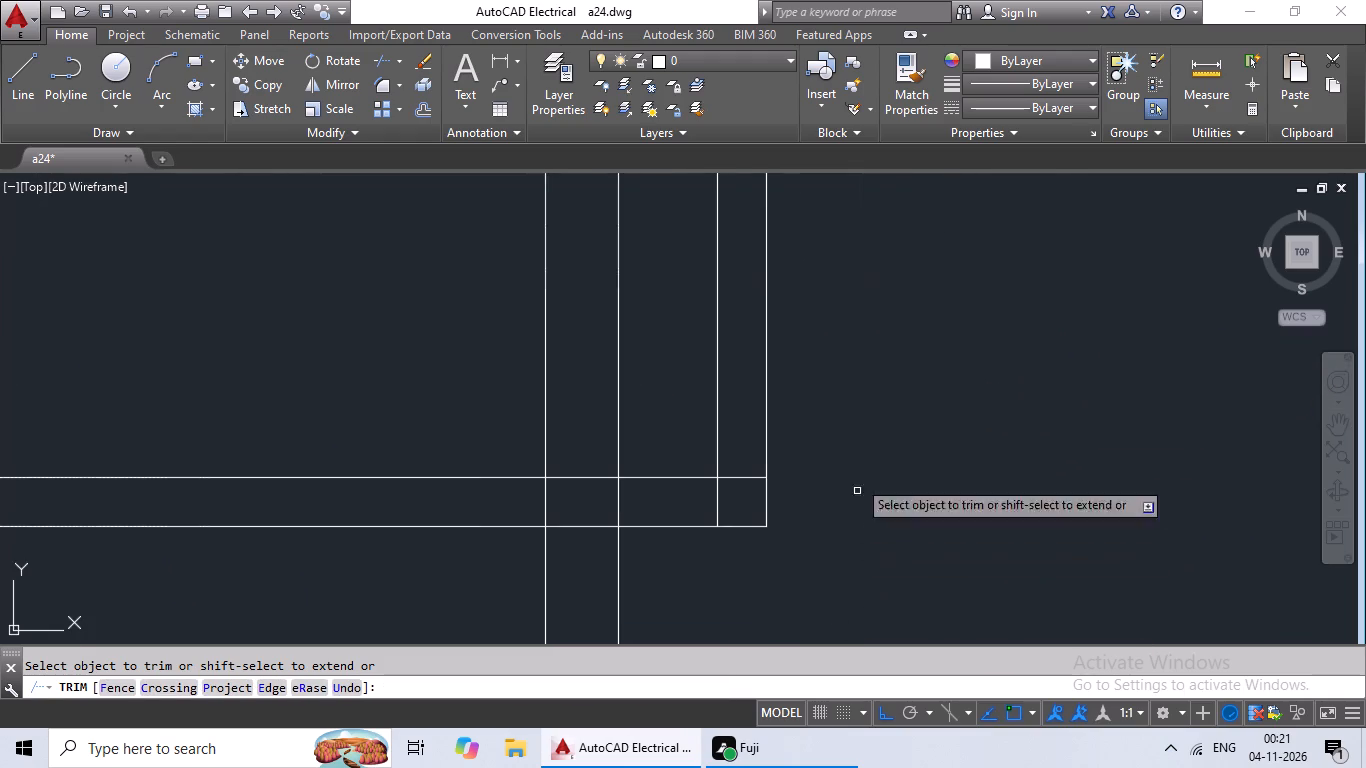
pyautogui.moveTo(869, 396); pyautogui.dragTo(800, 641, button='middle')
pyautogui.moveTo(821, 383); pyautogui.dragTo(859, 694, button='middle')
pyautogui.moveTo(907, 360); pyautogui.dragTo(729, 423)
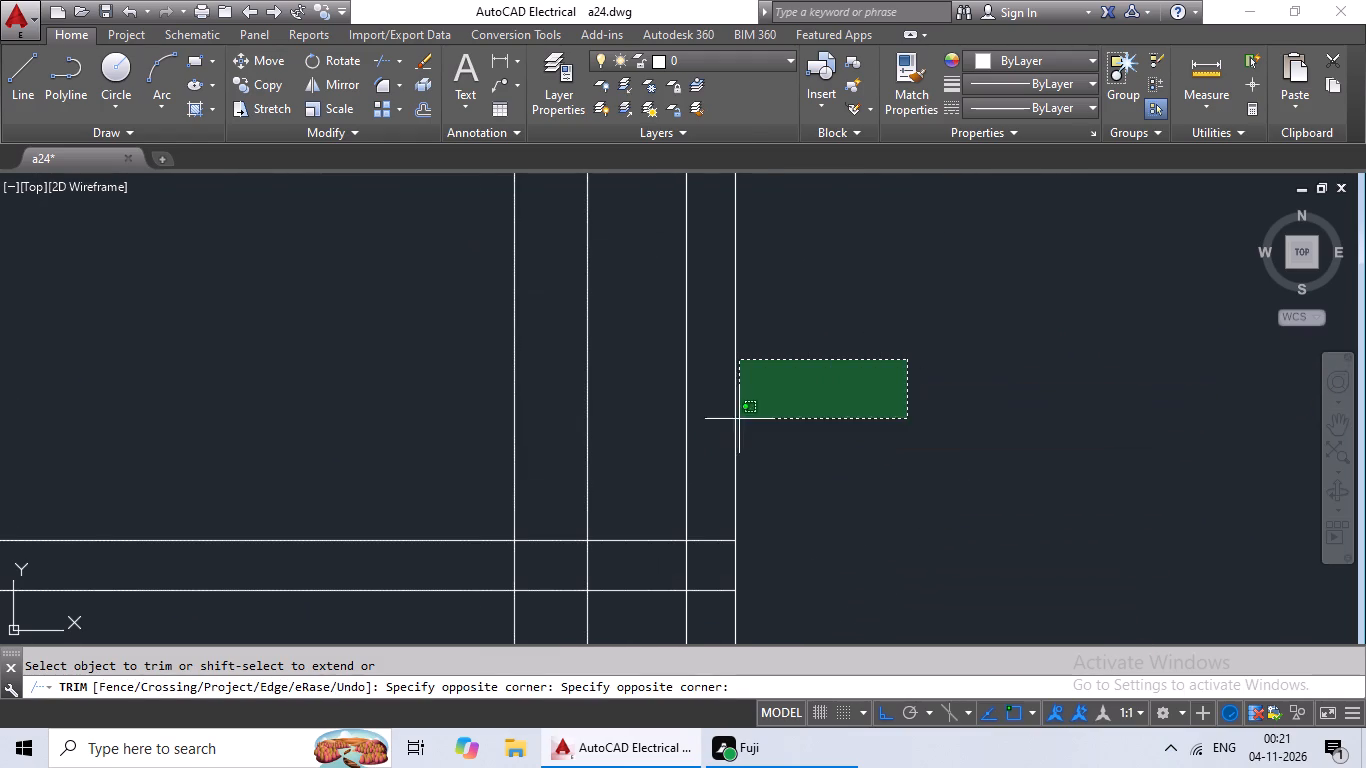
pyautogui.moveTo(729, 423); pyautogui.dragTo(658, 466)
# Trim the four horizontal toilet wall lines between the two inner kitchen walls across the middle of the plan.
pyautogui.scroll(-4, 828, 394)
pyautogui.moveTo(861, 466); pyautogui.dragTo(1011, 357, button='middle')
pyautogui.scroll(-2, 1013, 359)
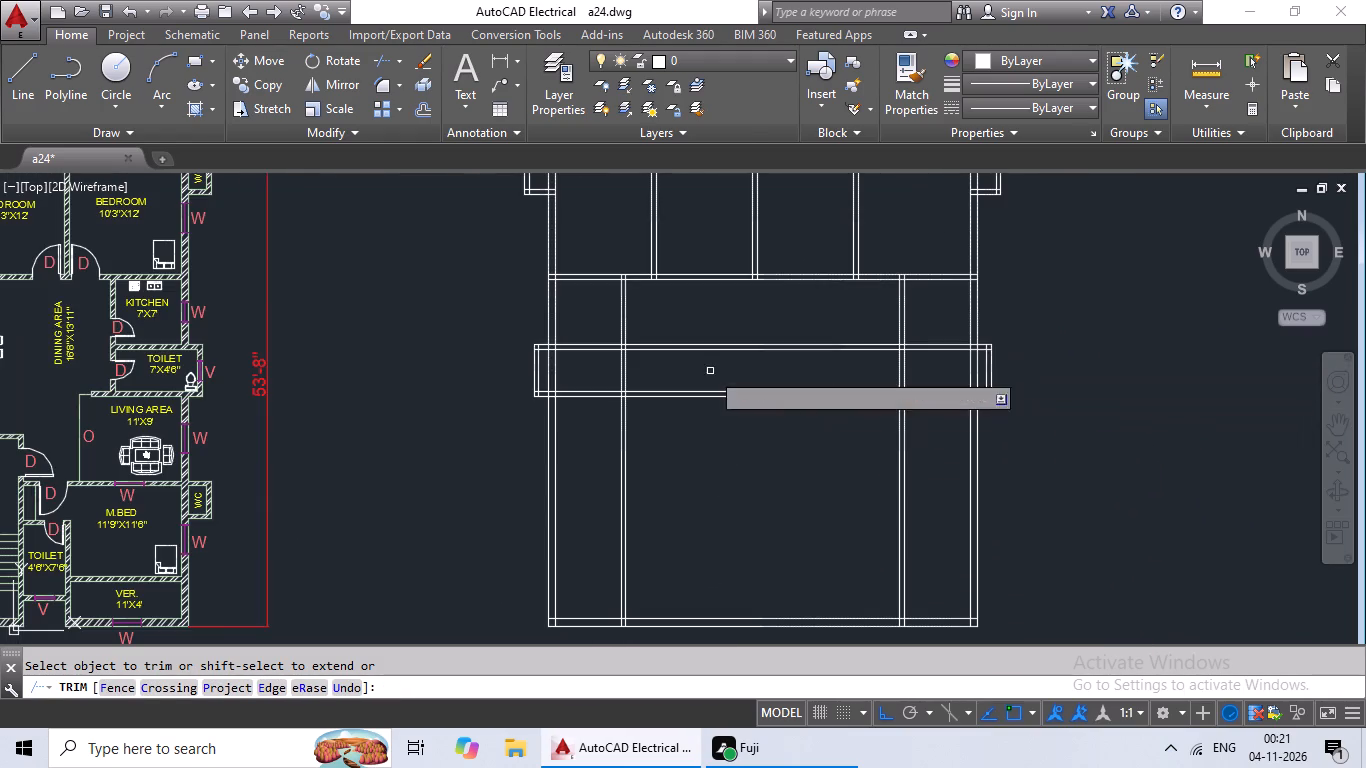
pyautogui.scroll(2, 704, 341)
pyautogui.moveTo(836, 302); pyautogui.dragTo(744, 511)
pyautogui.click(743, 511)
pyautogui.scroll(-2, 813, 464)
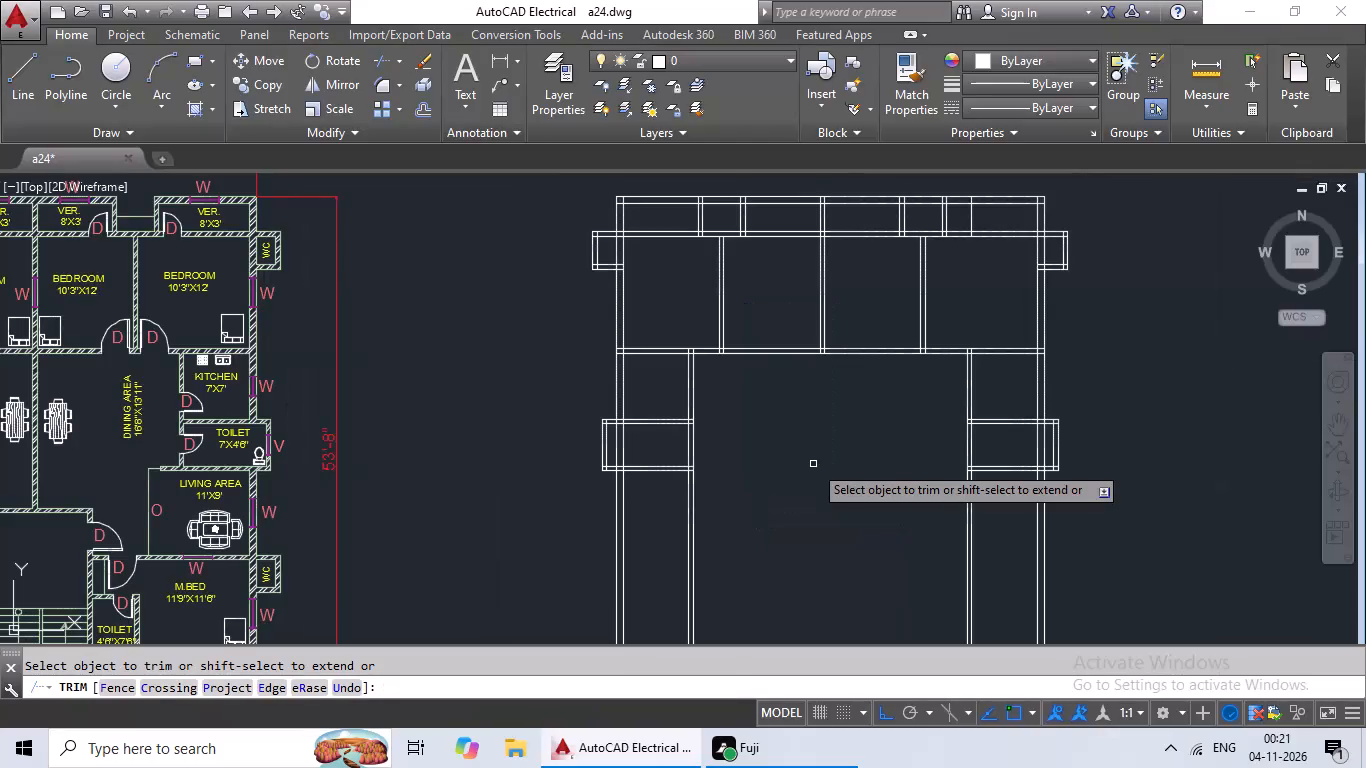
pyautogui.moveTo(813, 464); pyautogui.dragTo(753, 474, button='middle')
pyautogui.press('Escape')
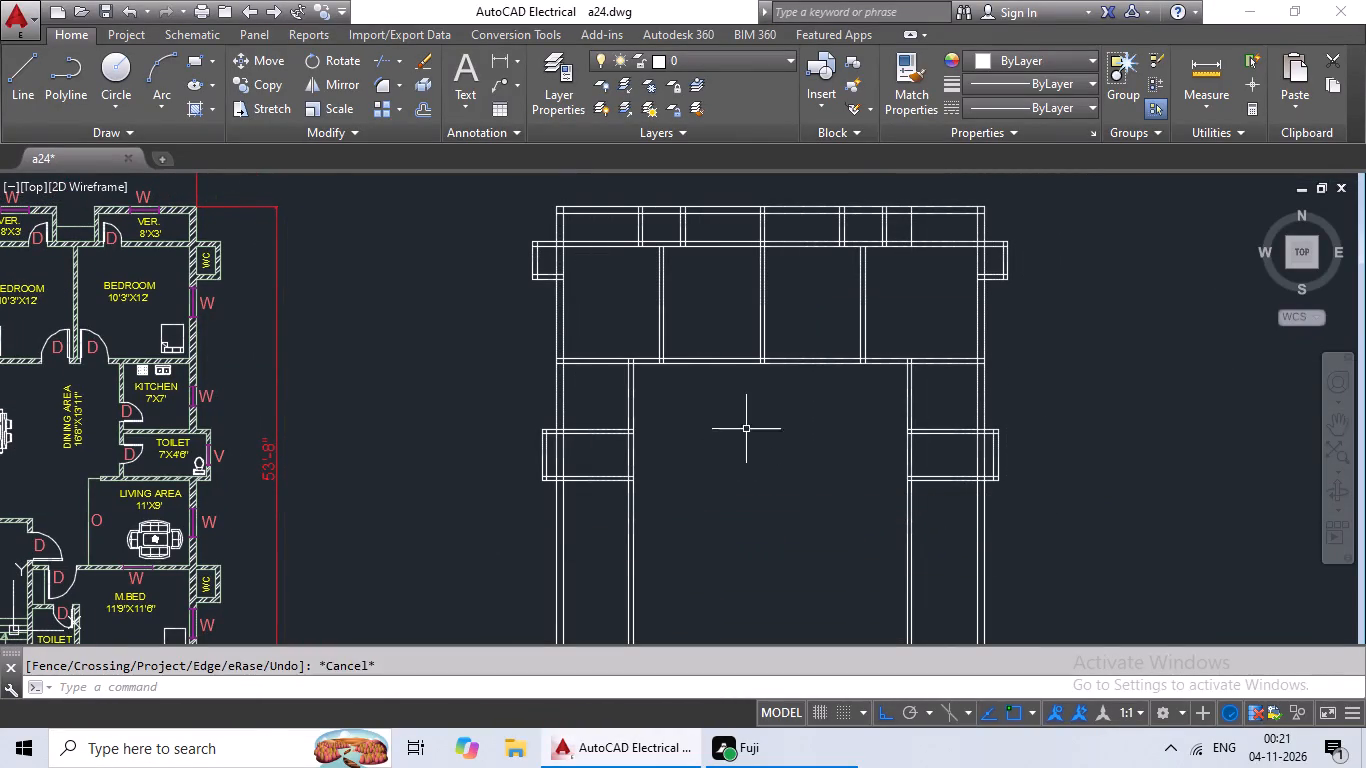
pyautogui.press('Escape')
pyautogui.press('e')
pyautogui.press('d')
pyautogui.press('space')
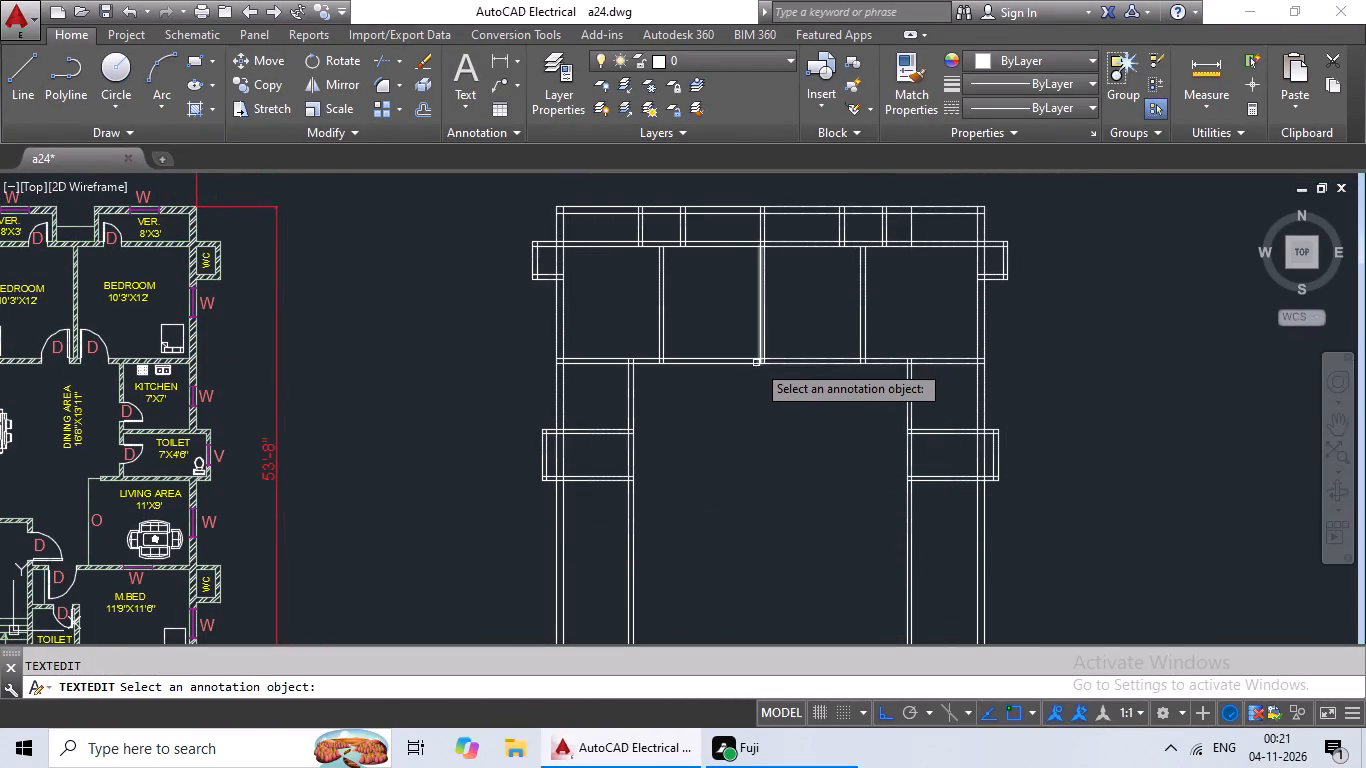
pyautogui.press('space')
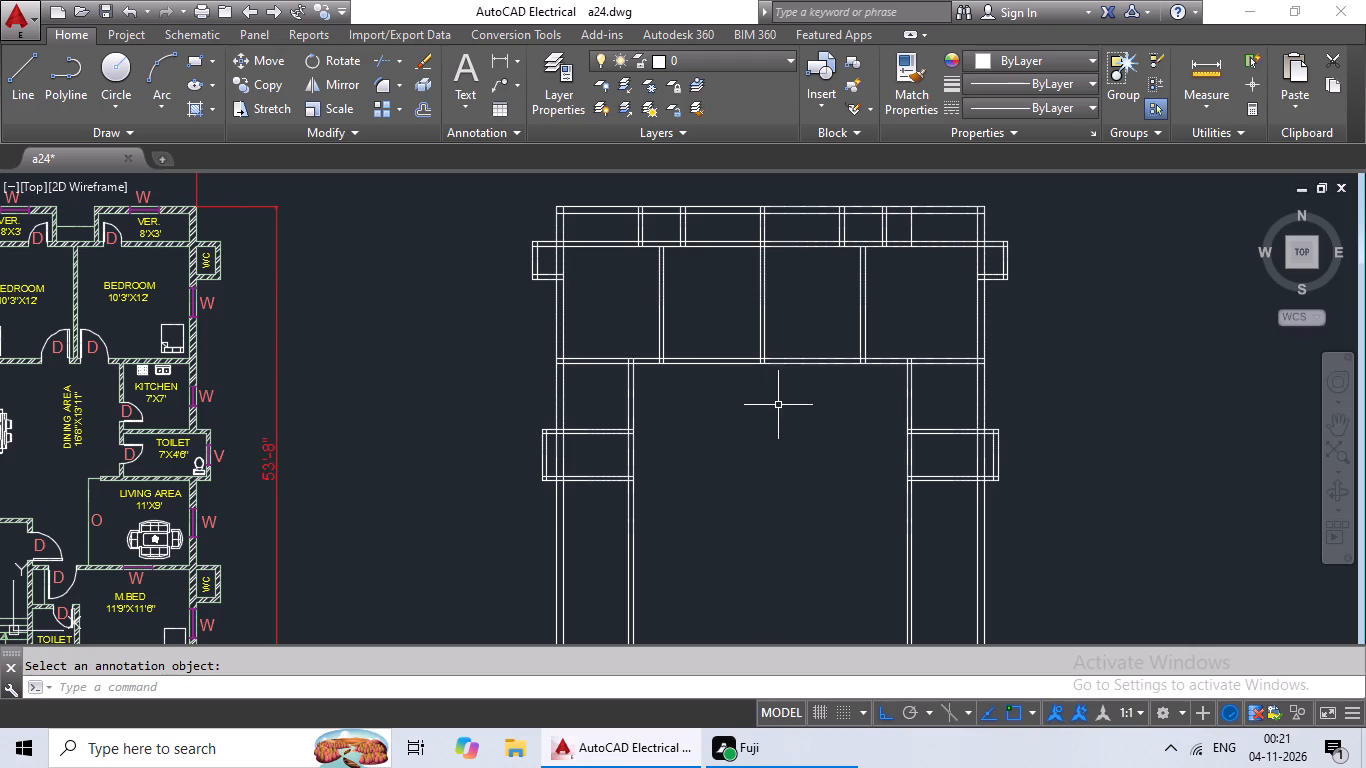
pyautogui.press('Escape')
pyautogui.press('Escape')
# Extend both lines of the central bedroom partition down past the bedrooms' lower wall into the dining area.
pyautogui.press('e')
pyautogui.press('x')
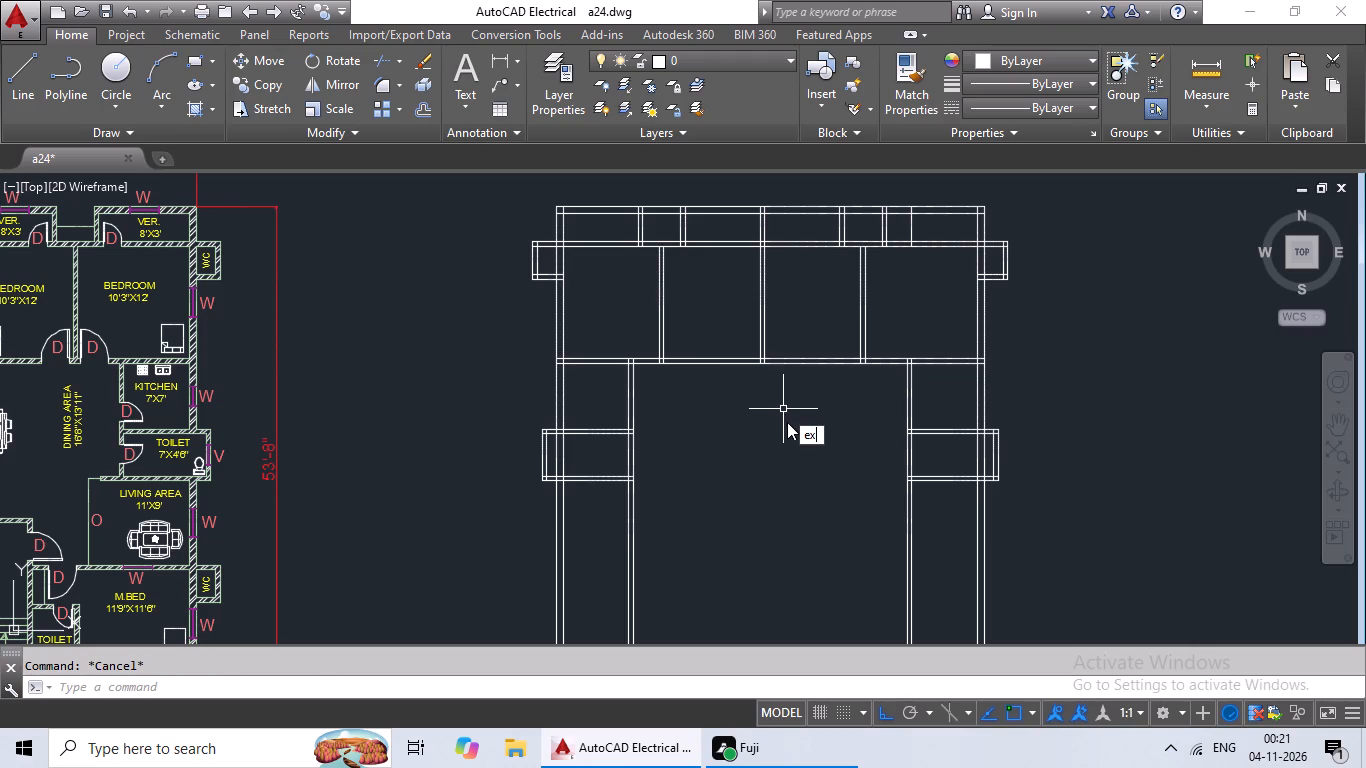
pyautogui.press('space')
pyautogui.press('space')
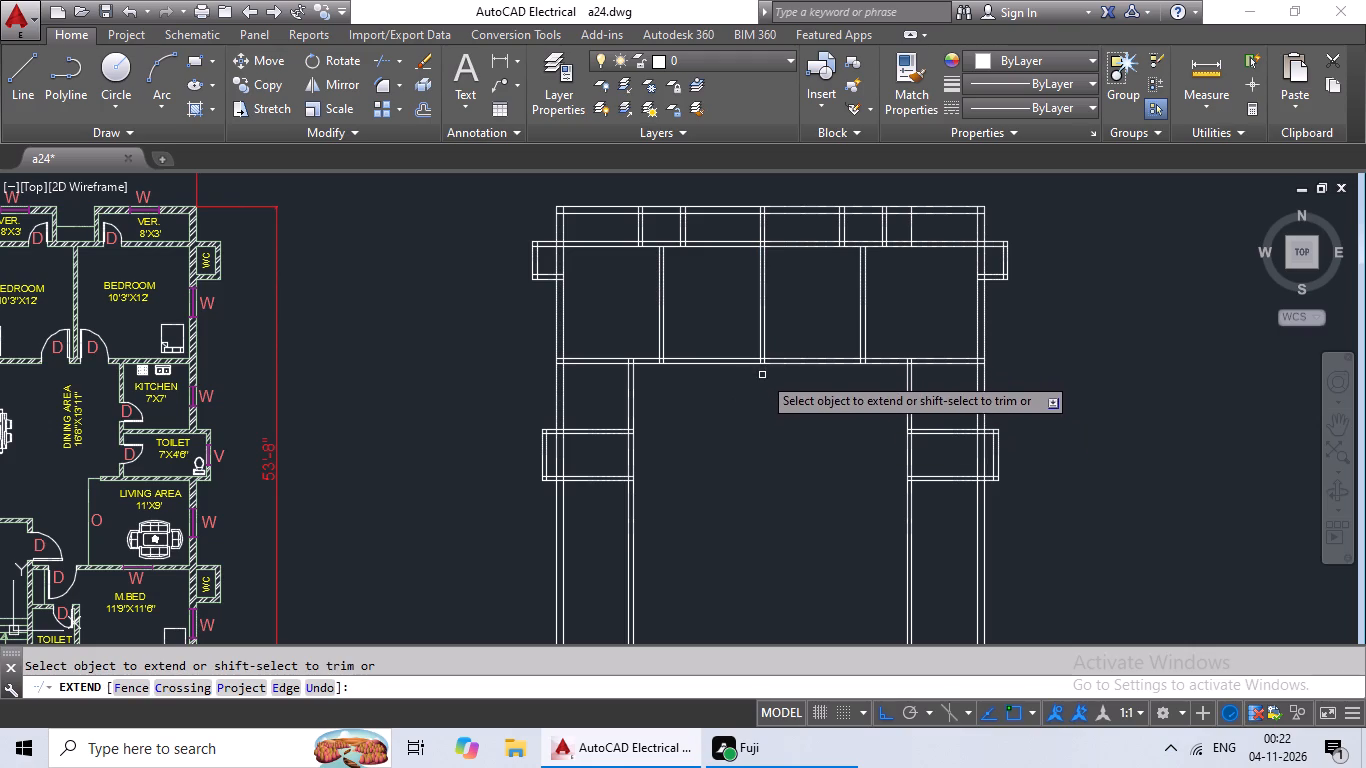
pyautogui.click(759, 358)
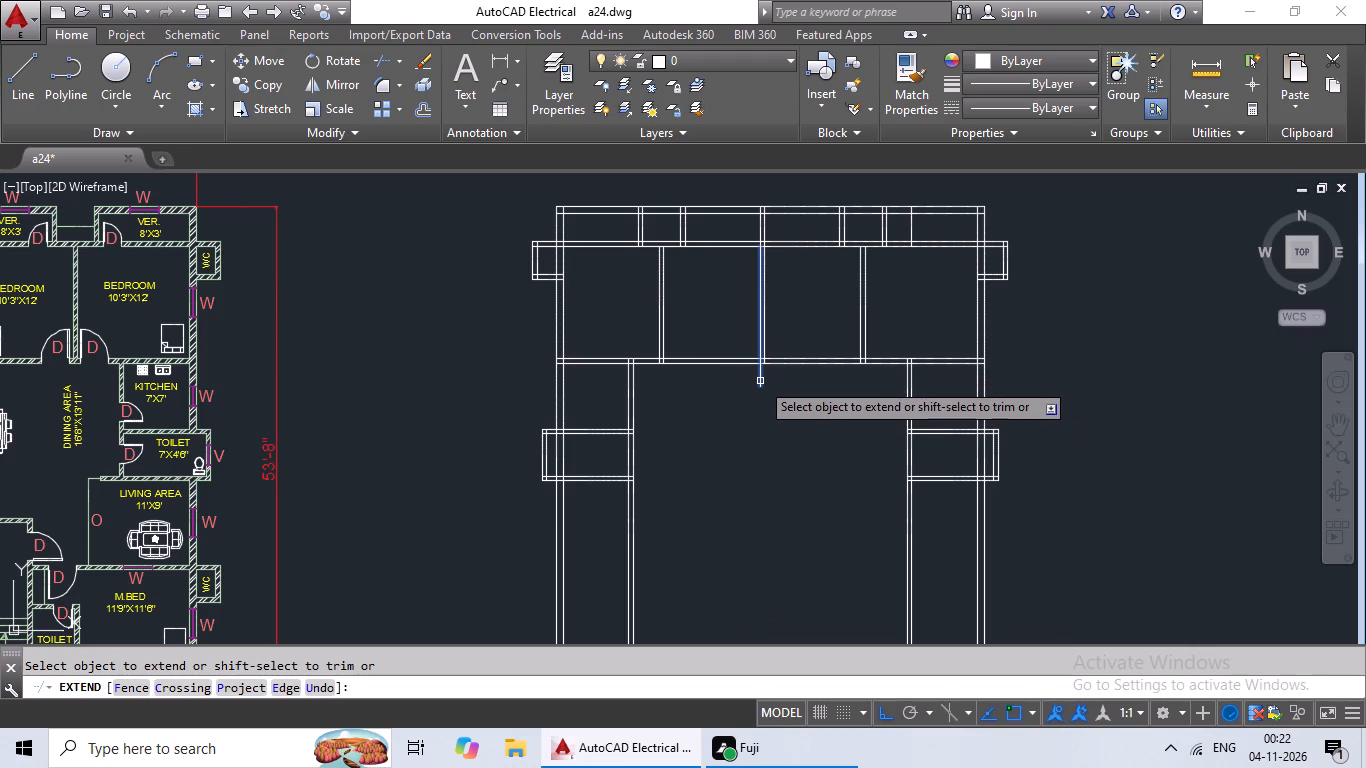
pyautogui.click(760, 380)
pyautogui.click(763, 362)
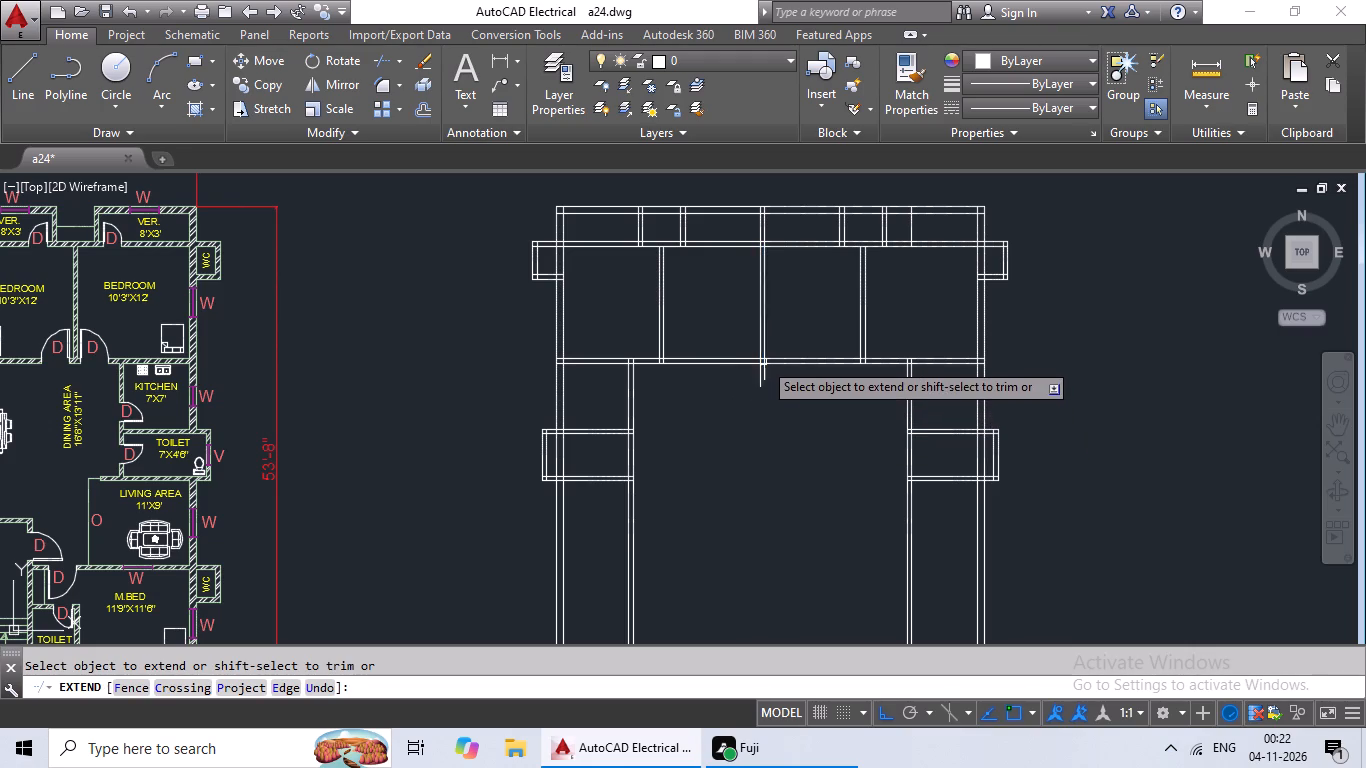
pyautogui.click(767, 377)
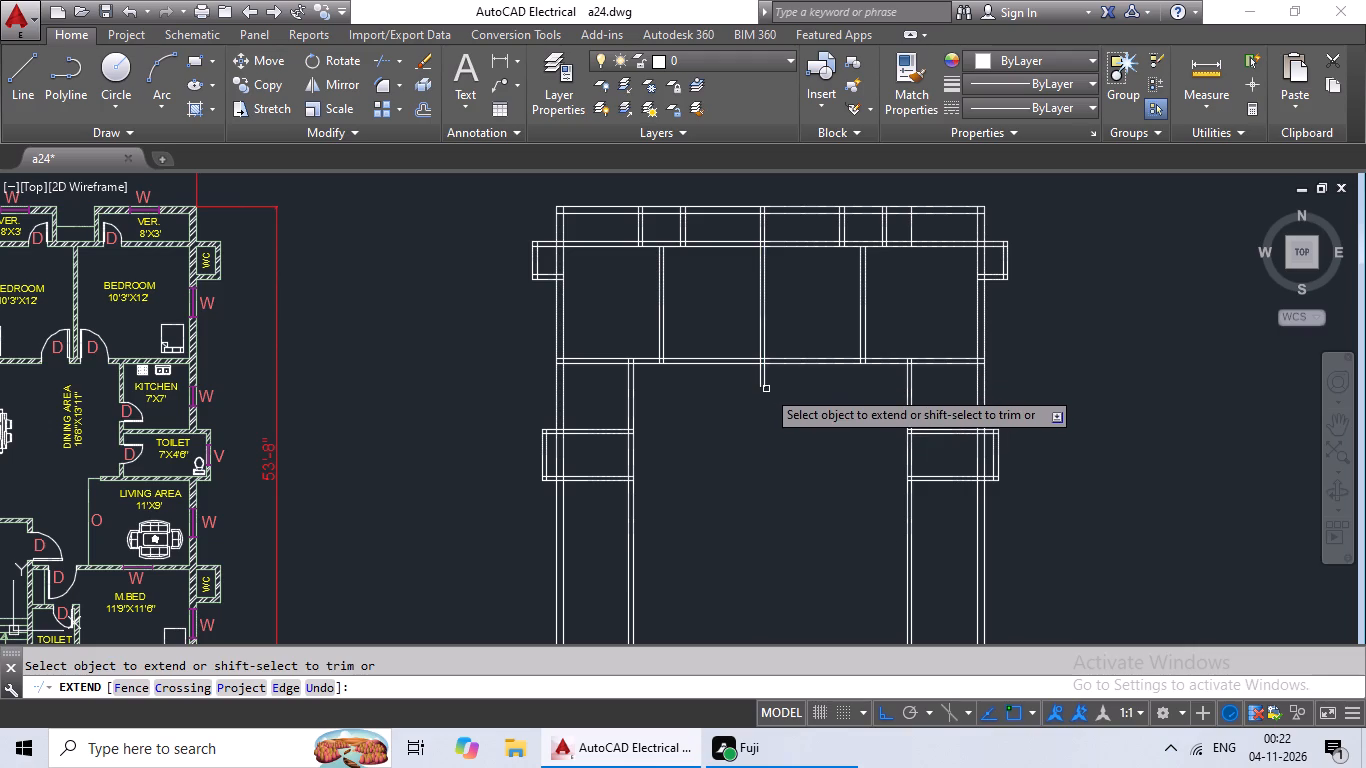
pyautogui.click(766, 388)
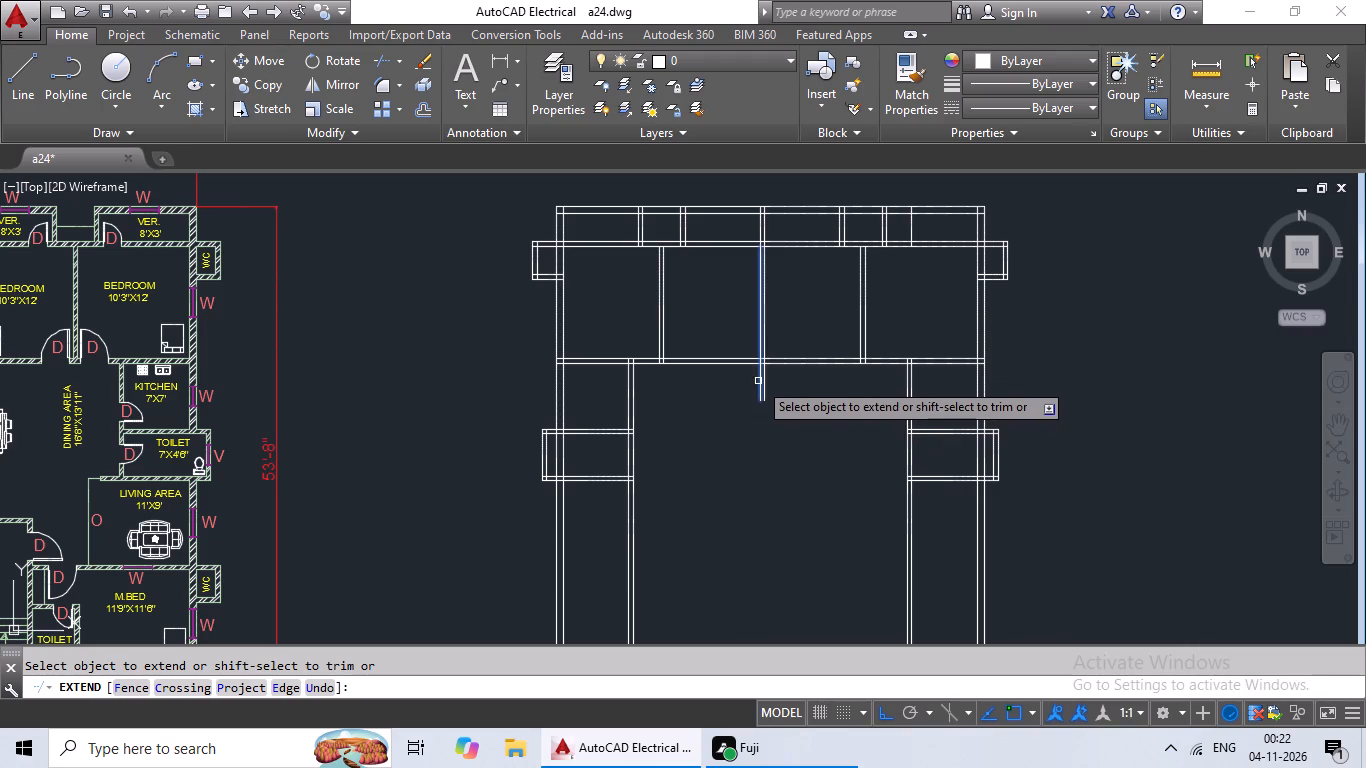
pyautogui.scroll(2, 764, 389)
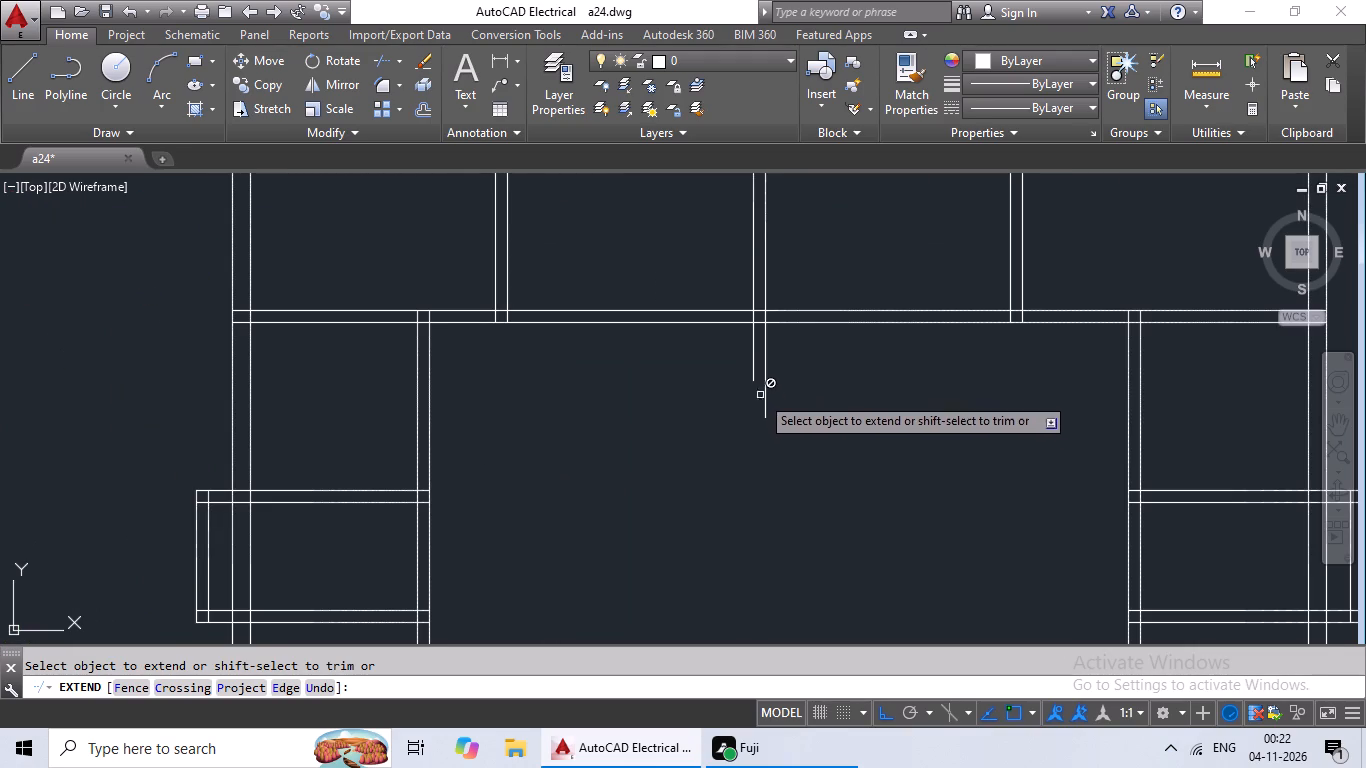
pyautogui.scroll(2, 753, 376)
pyautogui.press('space')
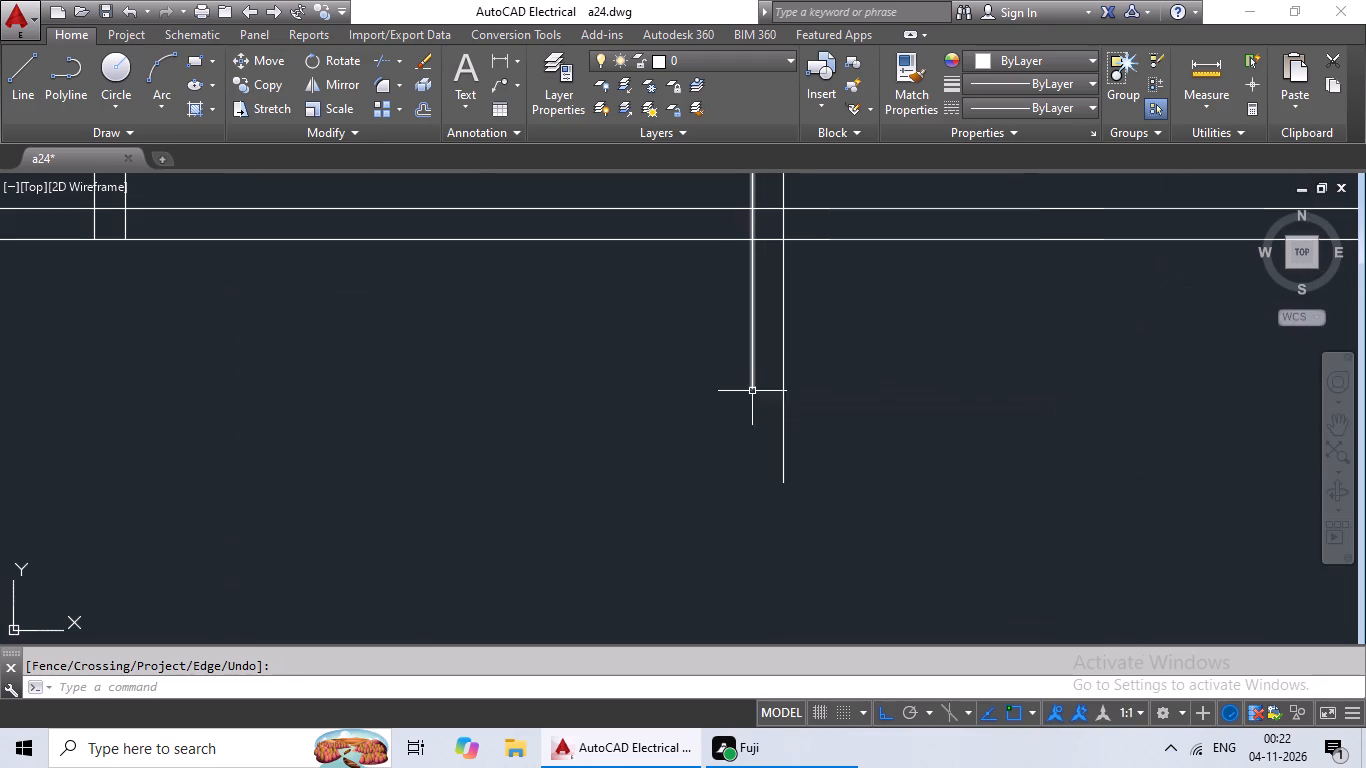
pyautogui.press('Escape')
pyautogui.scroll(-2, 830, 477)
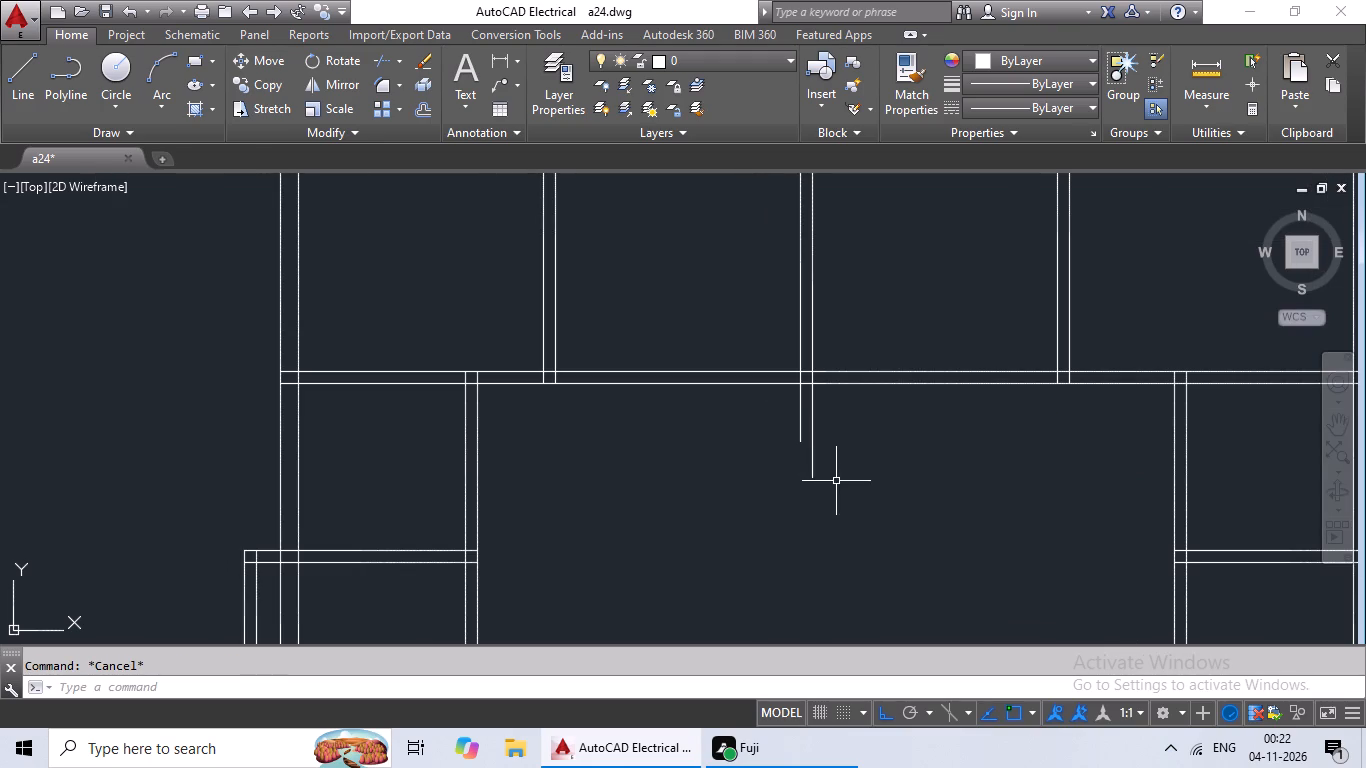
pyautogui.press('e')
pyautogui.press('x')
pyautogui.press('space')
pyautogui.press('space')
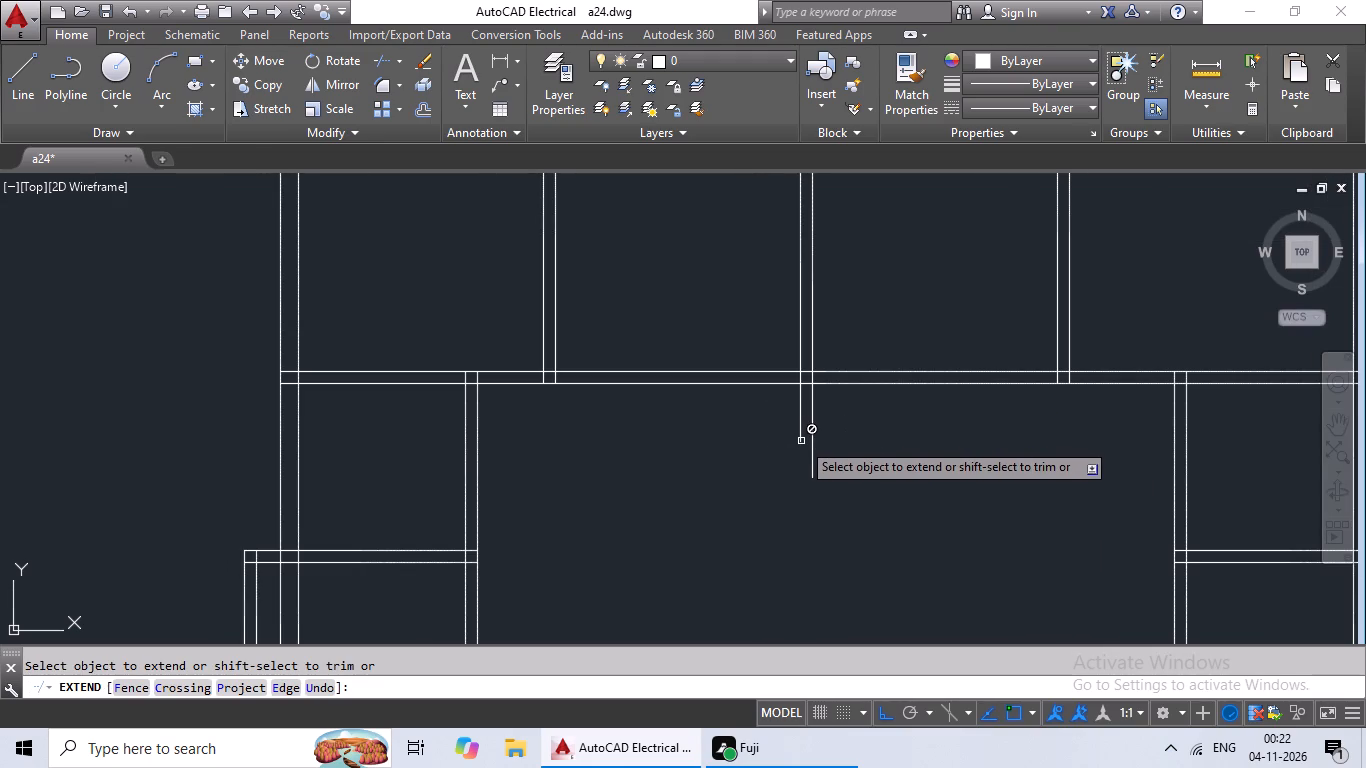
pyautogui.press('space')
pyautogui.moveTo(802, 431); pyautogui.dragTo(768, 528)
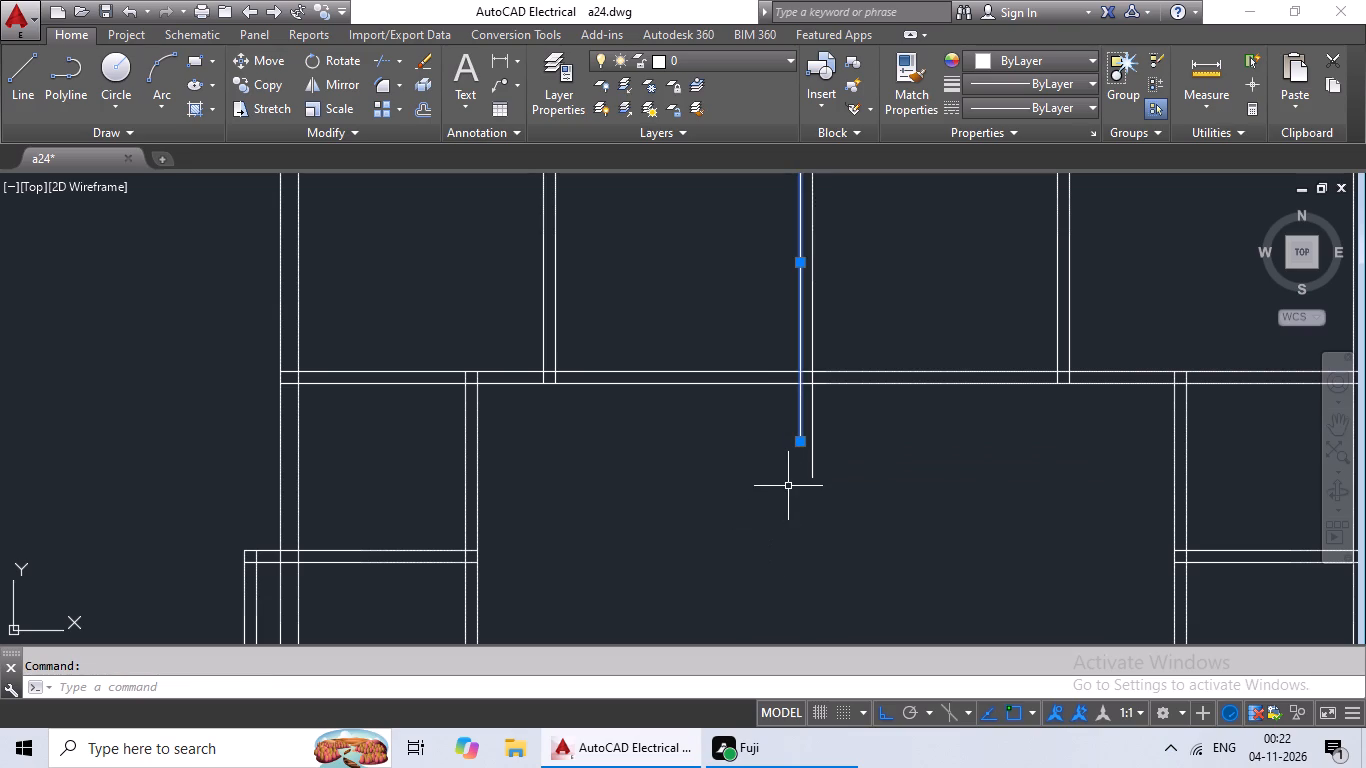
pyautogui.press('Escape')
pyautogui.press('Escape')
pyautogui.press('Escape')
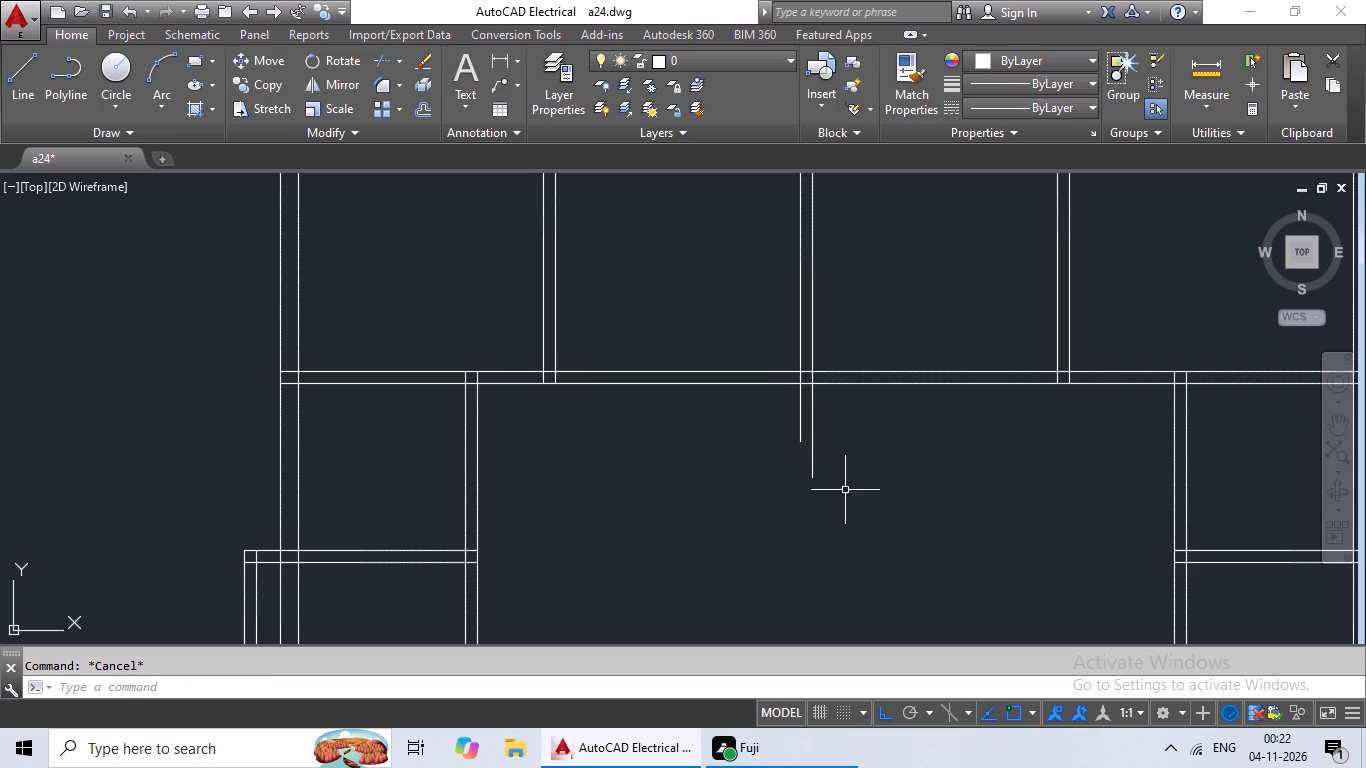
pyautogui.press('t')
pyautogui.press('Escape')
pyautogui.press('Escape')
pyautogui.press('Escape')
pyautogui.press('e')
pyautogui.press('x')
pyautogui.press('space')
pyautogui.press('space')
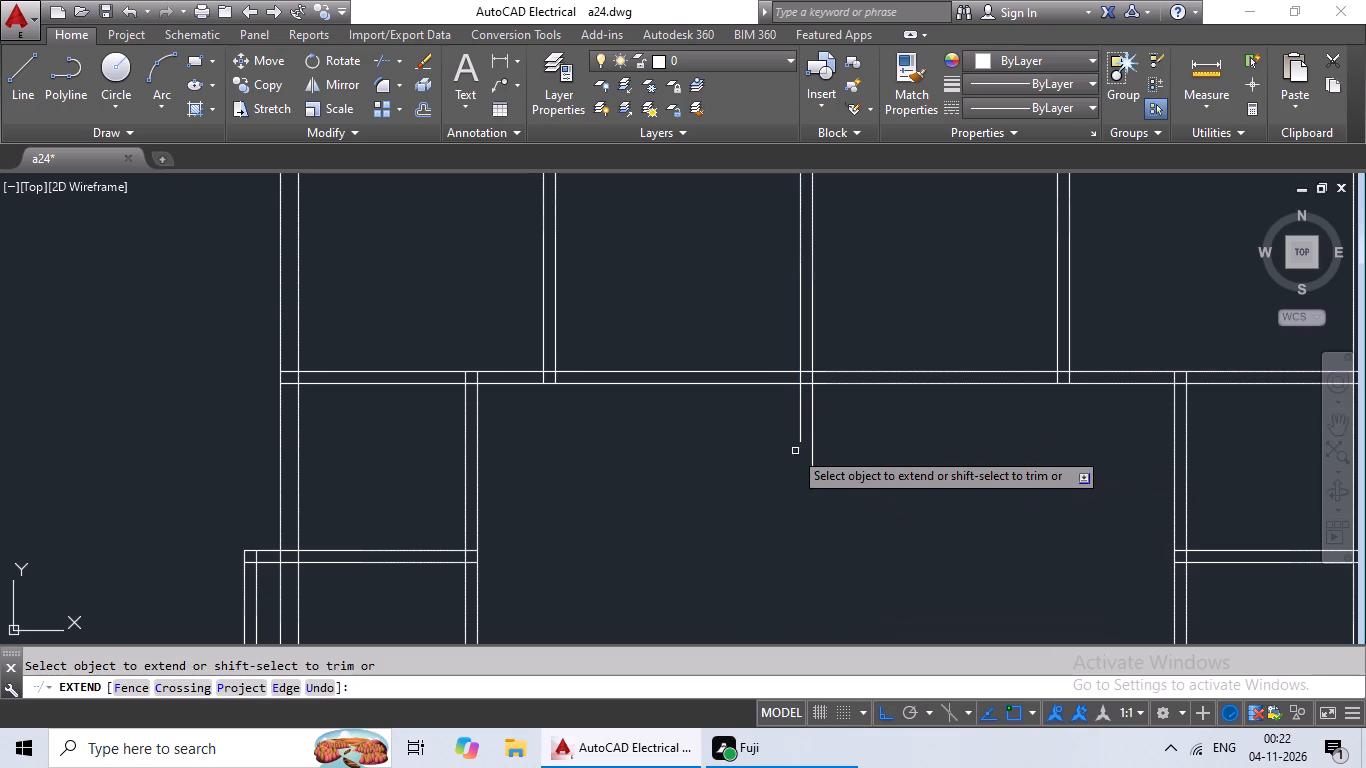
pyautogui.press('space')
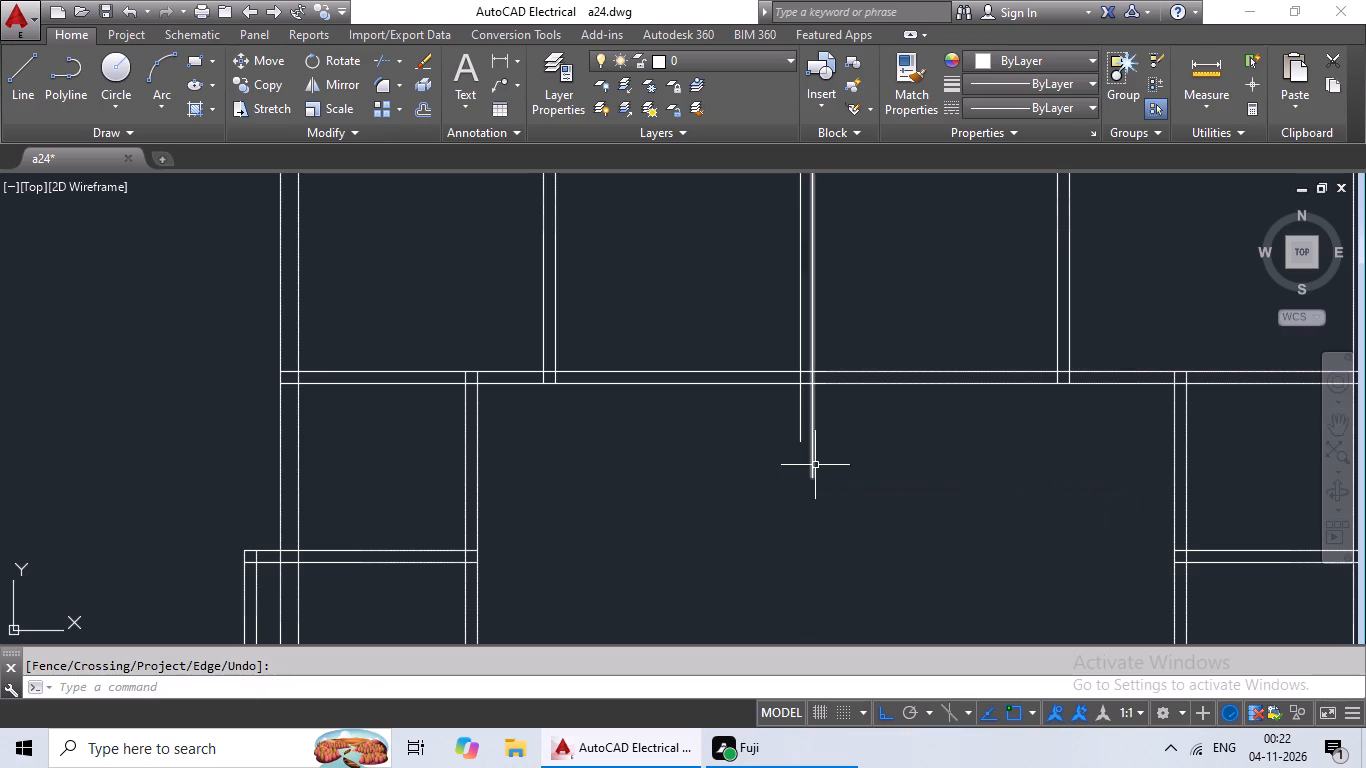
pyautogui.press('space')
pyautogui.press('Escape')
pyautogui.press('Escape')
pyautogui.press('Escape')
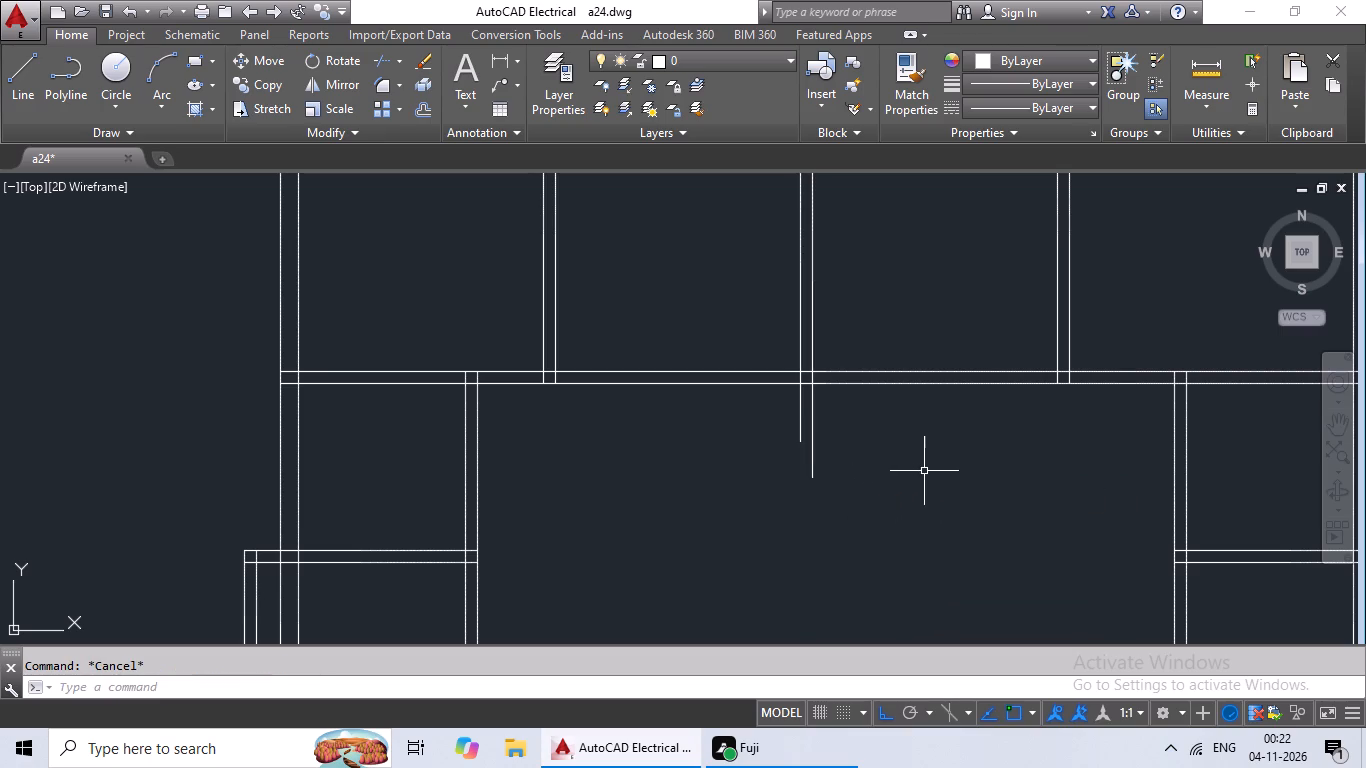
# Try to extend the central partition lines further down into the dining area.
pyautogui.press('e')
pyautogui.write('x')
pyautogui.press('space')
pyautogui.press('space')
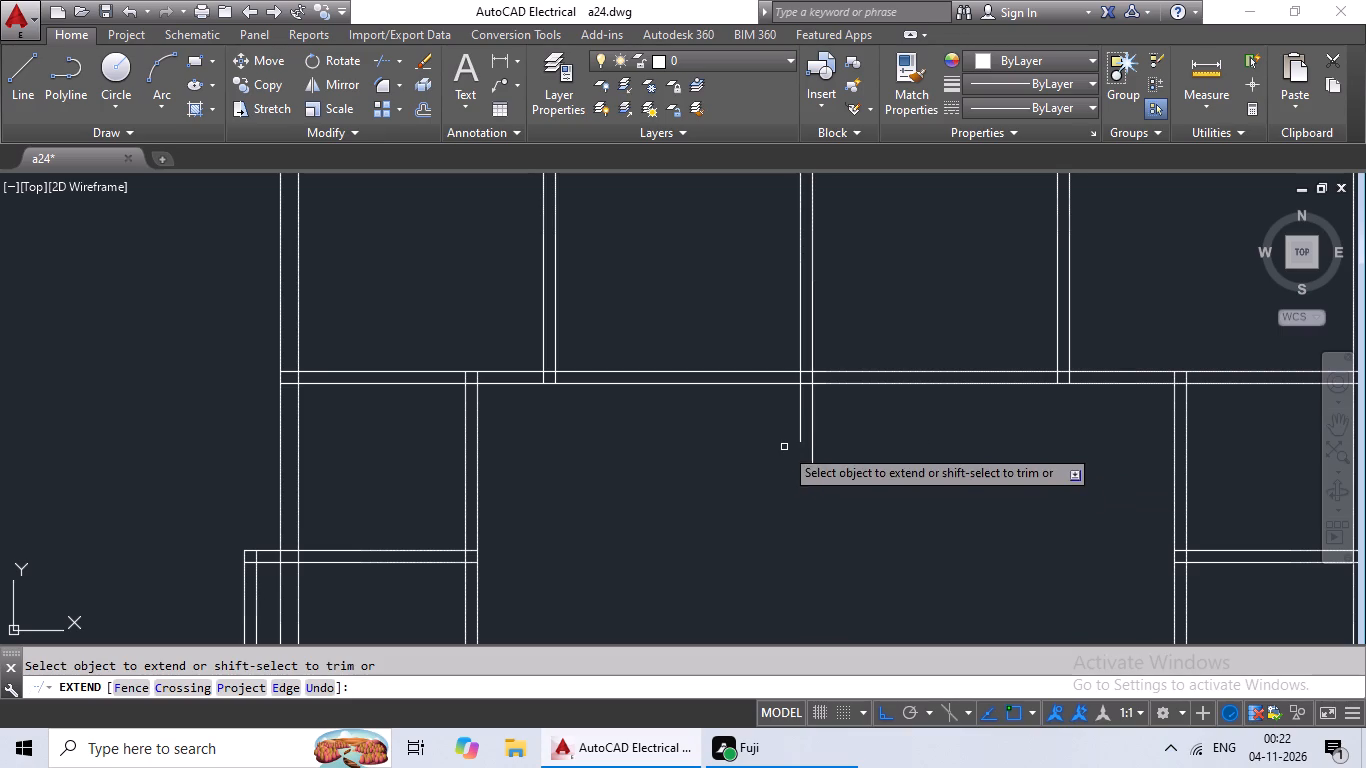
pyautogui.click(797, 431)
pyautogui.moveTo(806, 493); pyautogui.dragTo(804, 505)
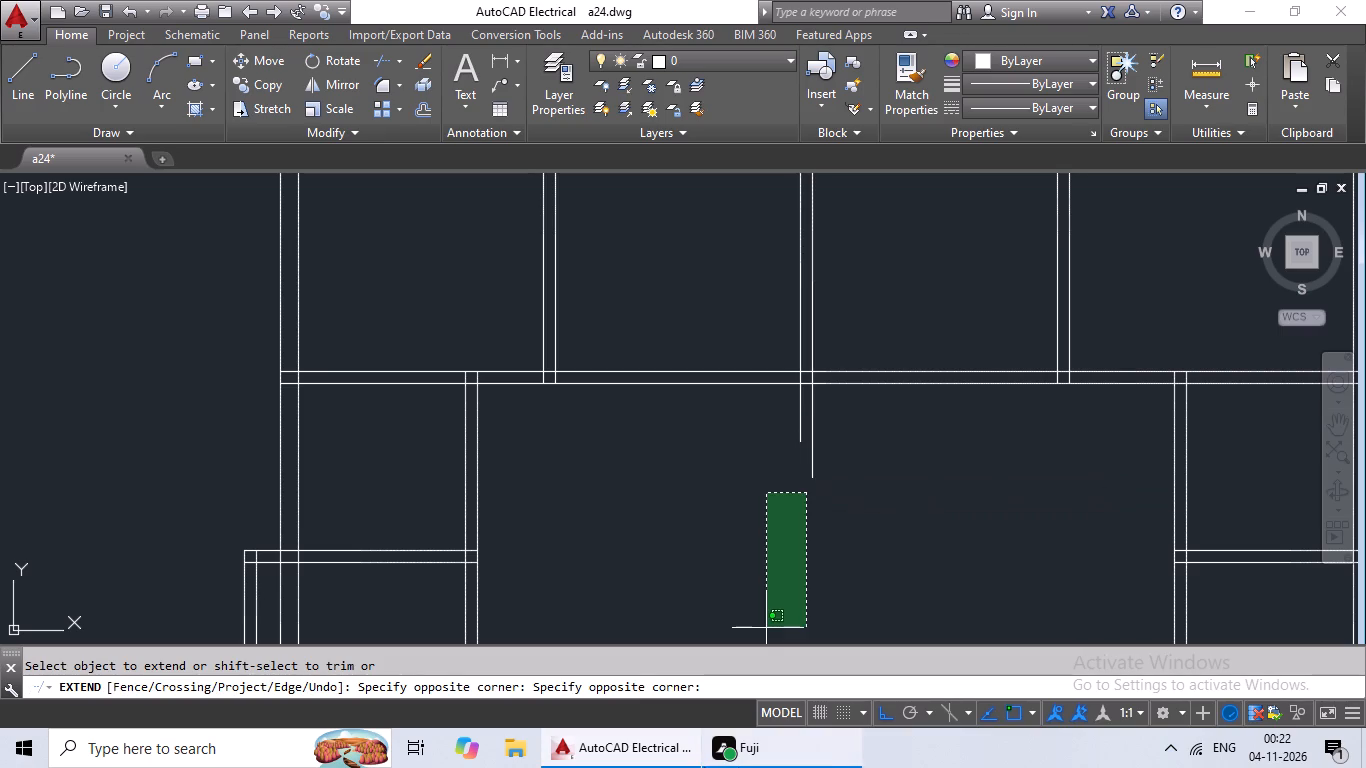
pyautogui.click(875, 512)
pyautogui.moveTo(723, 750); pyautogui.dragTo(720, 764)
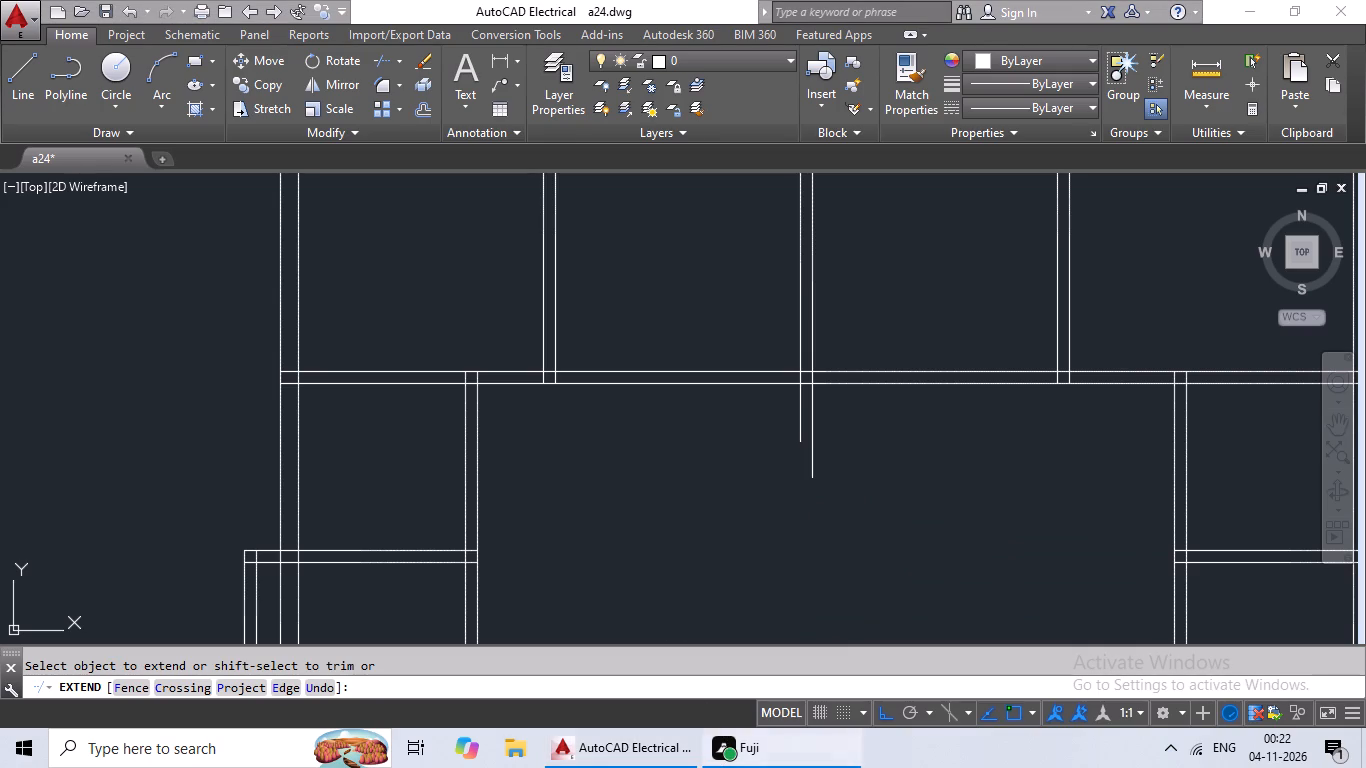
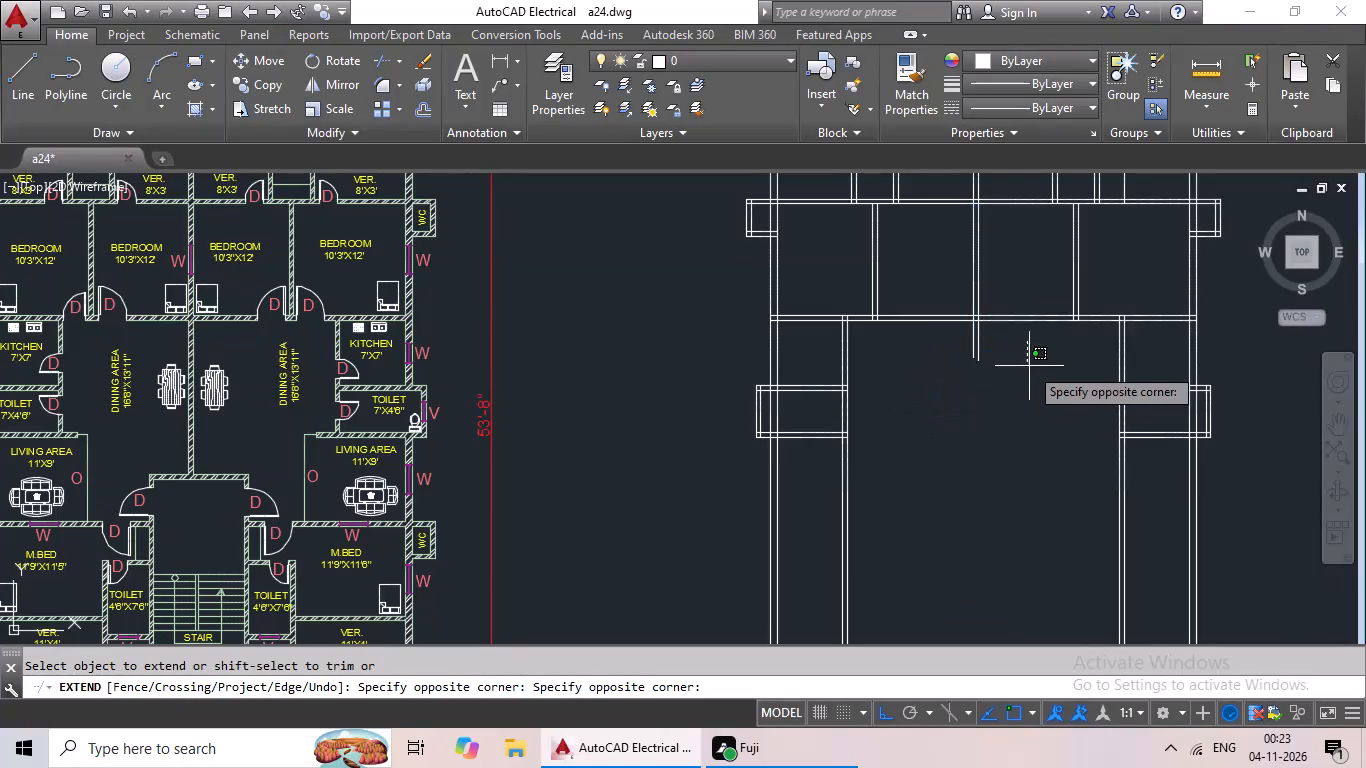
# Extend both lines of the central partition down through the dining area to just below the level of the toilets' lower walls.
pyautogui.click(918, 395)
pyautogui.moveTo(1023, 349); pyautogui.dragTo(1001, 359)
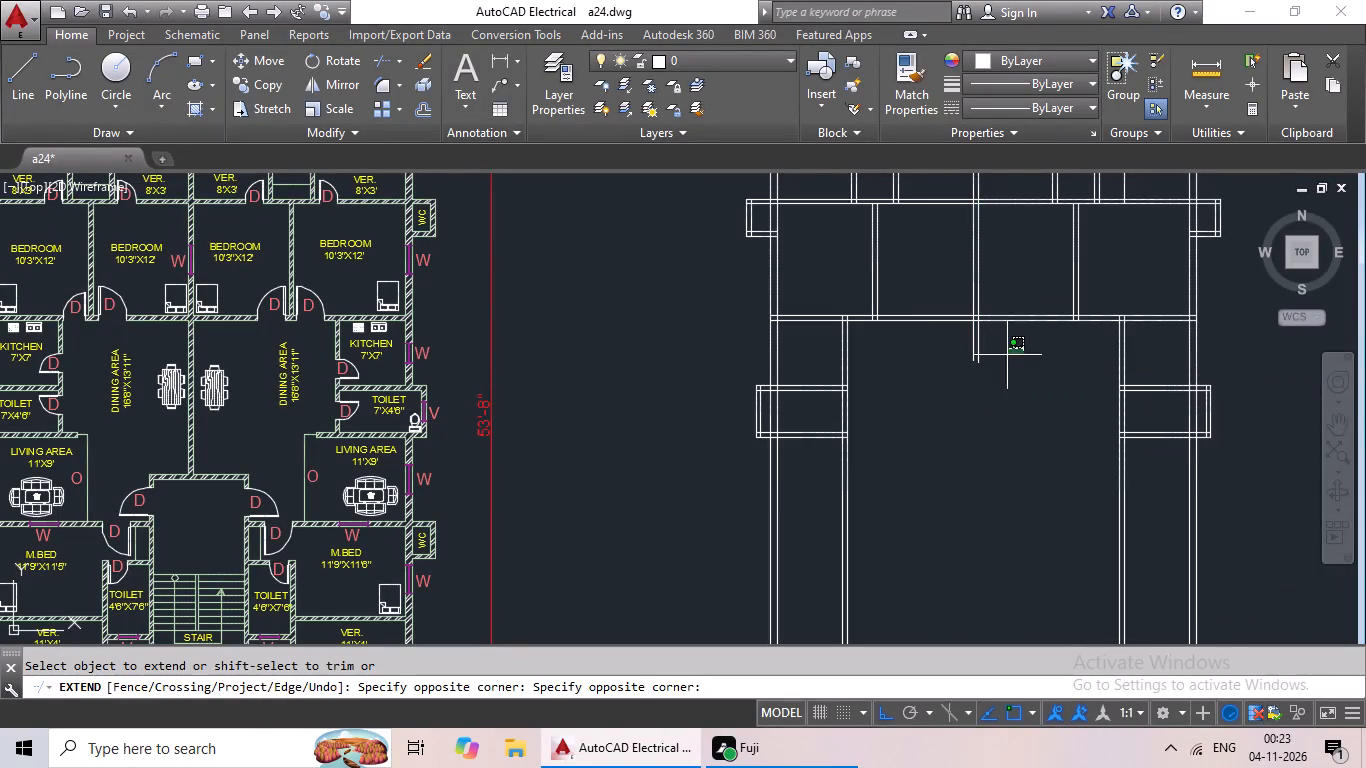
pyautogui.moveTo(1001, 359); pyautogui.dragTo(935, 413)
pyautogui.click(935, 413)
pyautogui.moveTo(1035, 356); pyautogui.dragTo(933, 412)
pyautogui.click(933, 412)
pyautogui.moveTo(1018, 356); pyautogui.dragTo(922, 440)
pyautogui.moveTo(1016, 344); pyautogui.dragTo(919, 424)
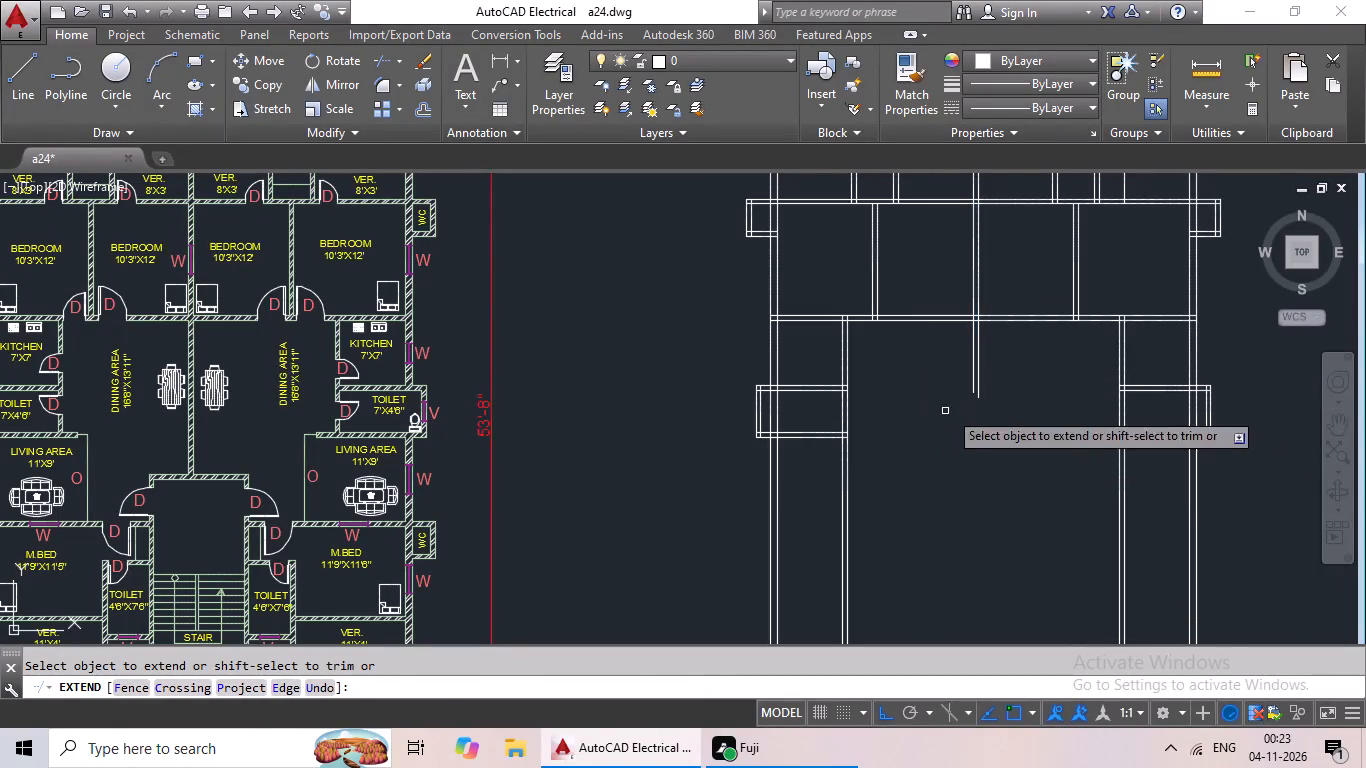
pyautogui.moveTo(1024, 348); pyautogui.dragTo(909, 459)
pyautogui.moveTo(1000, 371); pyautogui.dragTo(912, 483)
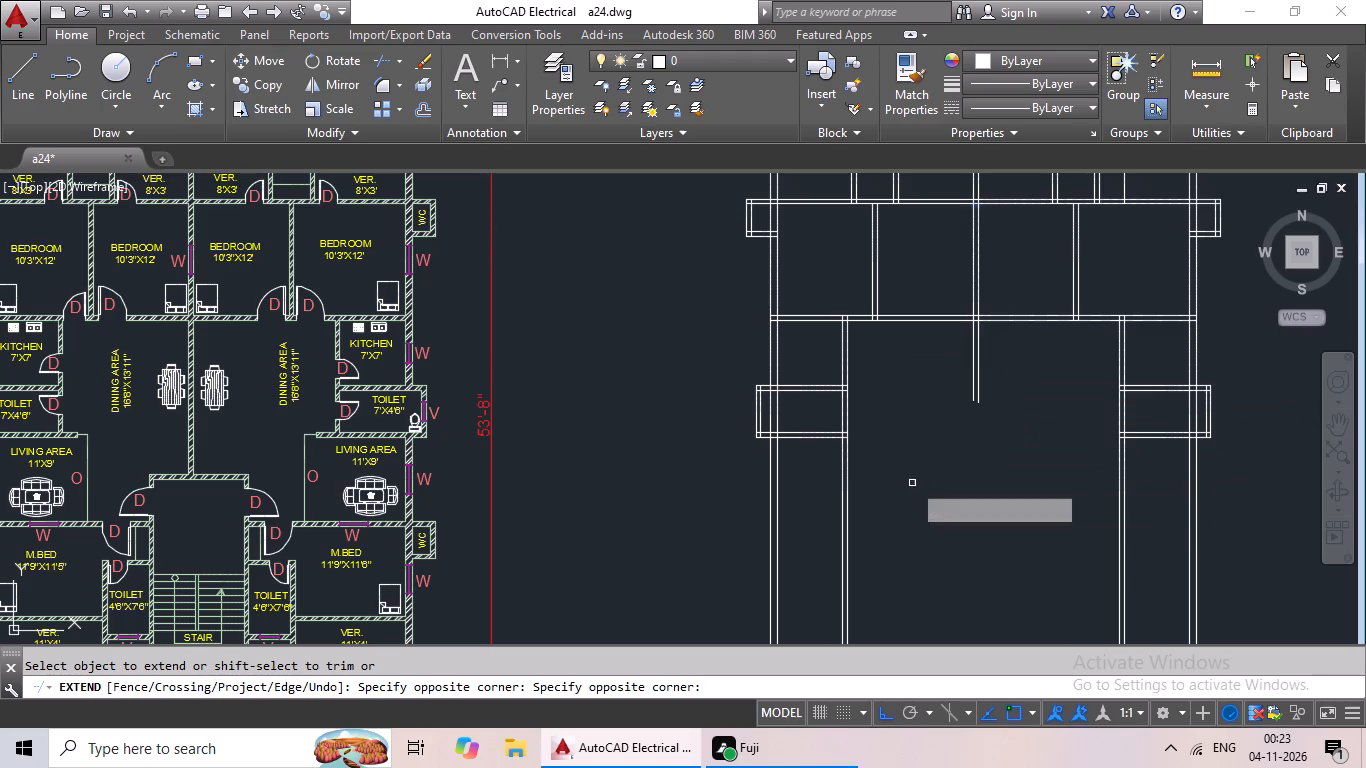
pyautogui.moveTo(1029, 337); pyautogui.dragTo(886, 469)
pyautogui.moveTo(1028, 370); pyautogui.dragTo(865, 506)
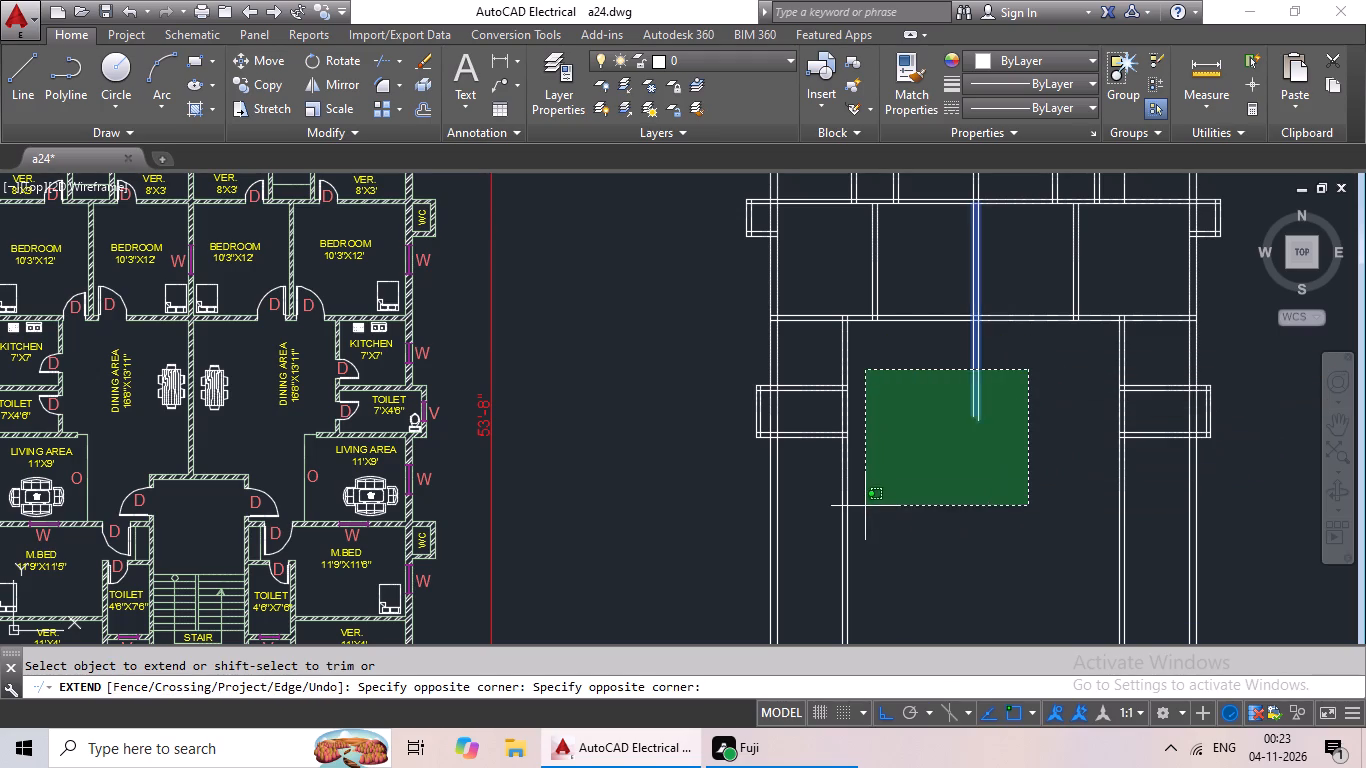
pyautogui.moveTo(865, 506); pyautogui.dragTo(866, 508)
pyautogui.moveTo(1033, 349); pyautogui.dragTo(937, 462)
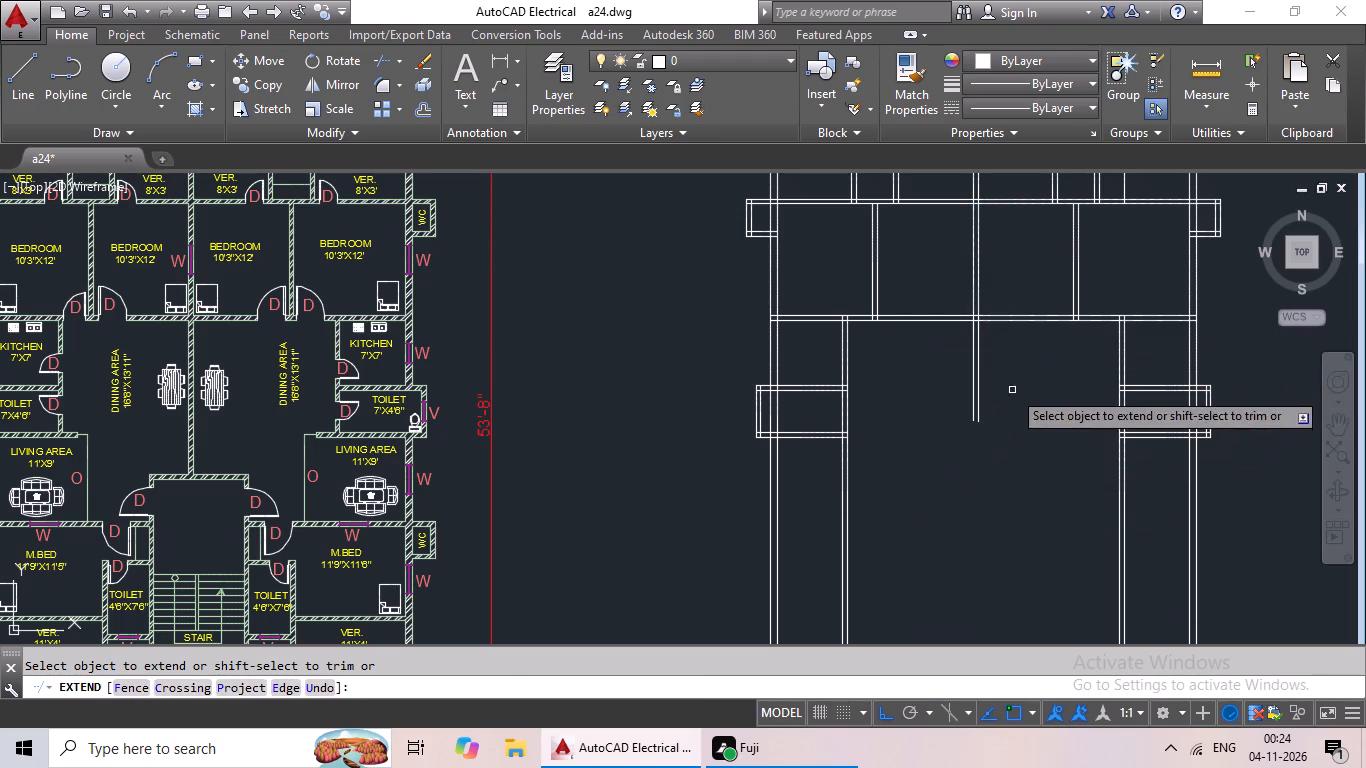
pyautogui.moveTo(1020, 368); pyautogui.dragTo(903, 510)
pyautogui.moveTo(1001, 377); pyautogui.dragTo(916, 551)
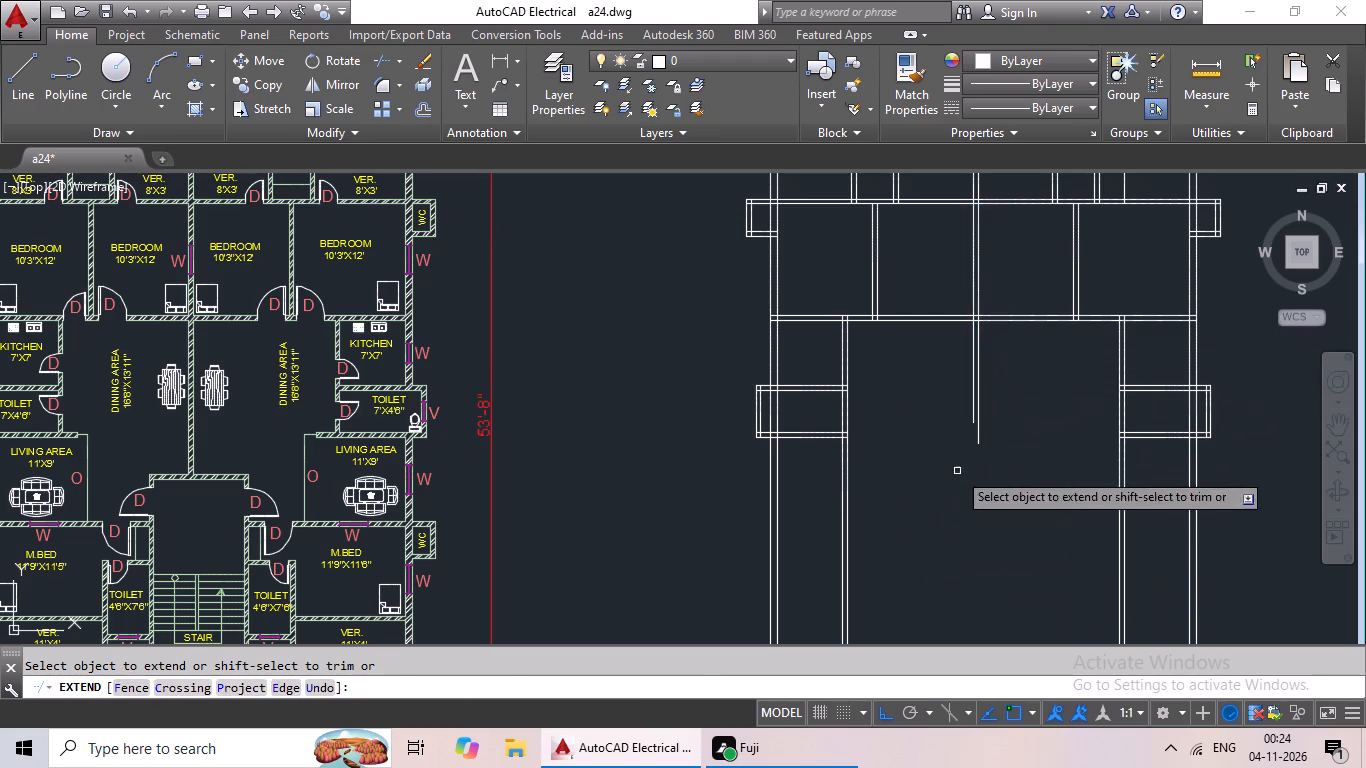
pyautogui.moveTo(1002, 408); pyautogui.dragTo(933, 563)
pyautogui.moveTo(1041, 370); pyautogui.dragTo(930, 527)
pyautogui.moveTo(1030, 411); pyautogui.dragTo(890, 599)
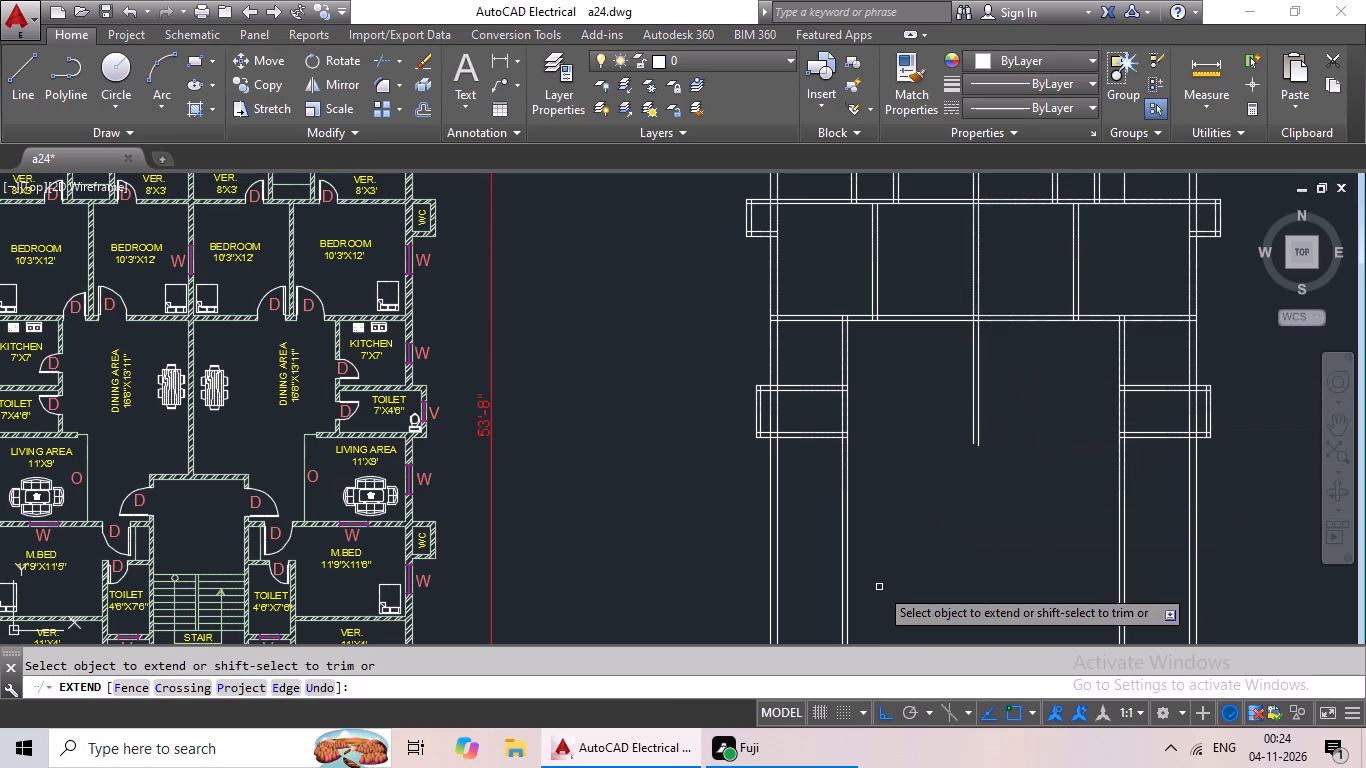
# Extend both central partition lines further down the dining area, well below the projecting toilets, and finish the Extend command.
pyautogui.scroll(1, 991, 429)
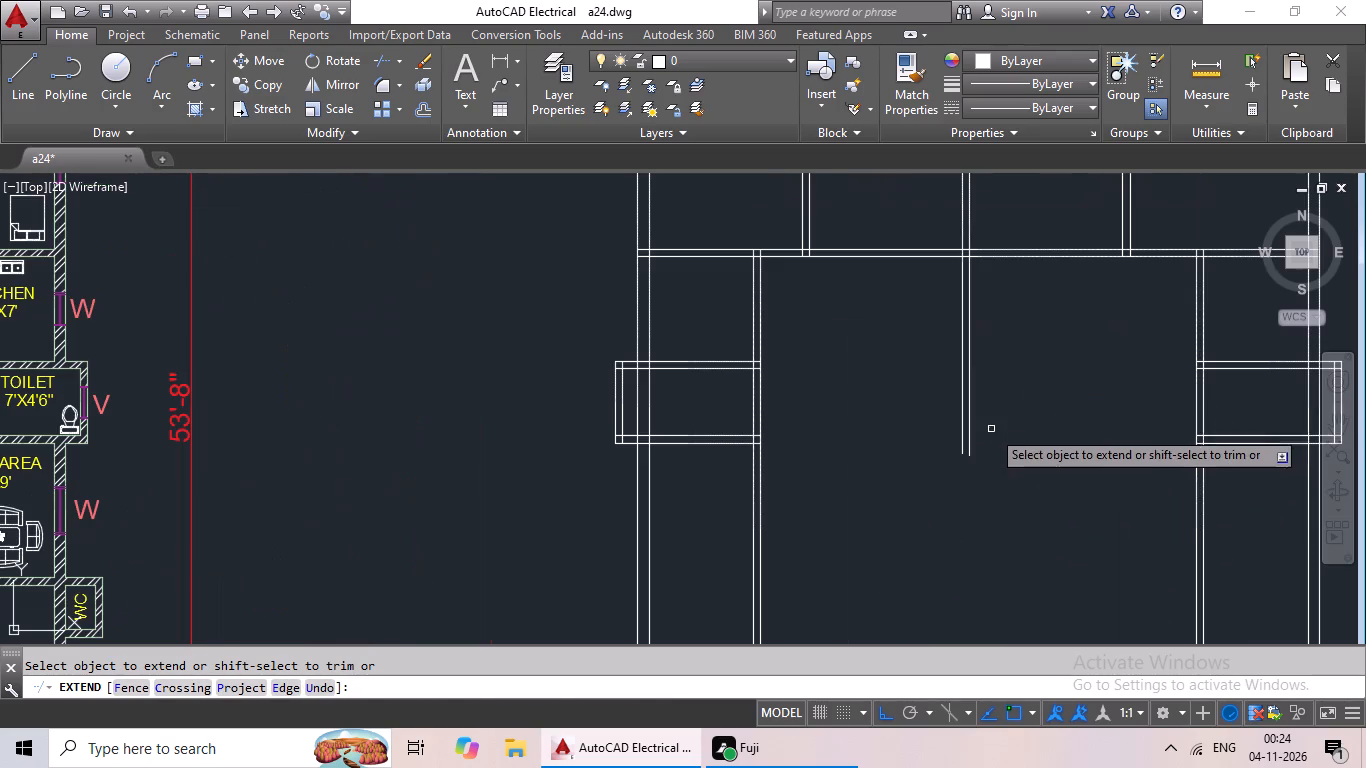
pyautogui.moveTo(1055, 371); pyautogui.dragTo(894, 481)
pyautogui.click(894, 481)
pyautogui.moveTo(1020, 392); pyautogui.dragTo(896, 513)
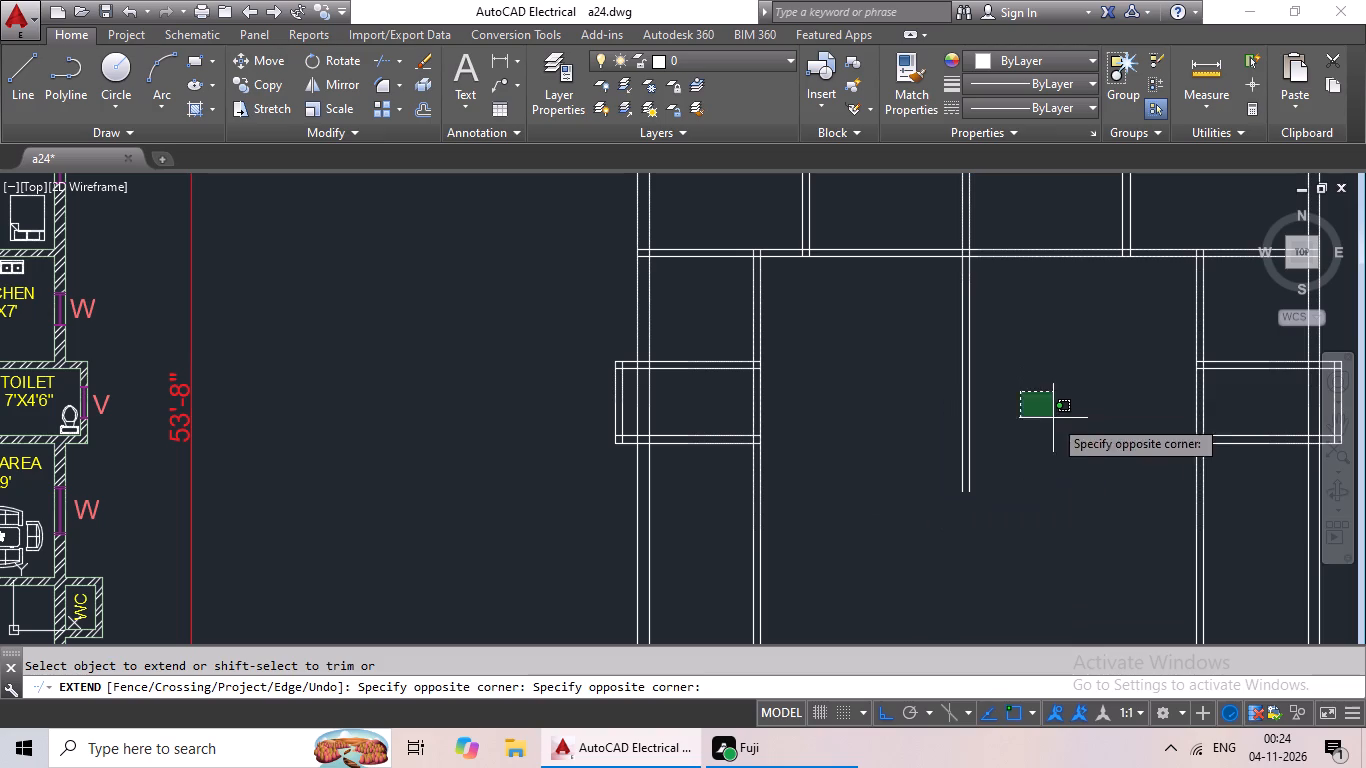
pyautogui.moveTo(1072, 398); pyautogui.dragTo(916, 553)
pyautogui.moveTo(1075, 410); pyautogui.dragTo(879, 542)
pyautogui.moveTo(879, 542); pyautogui.dragTo(905, 522)
pyautogui.moveTo(1045, 404); pyautogui.dragTo(897, 501)
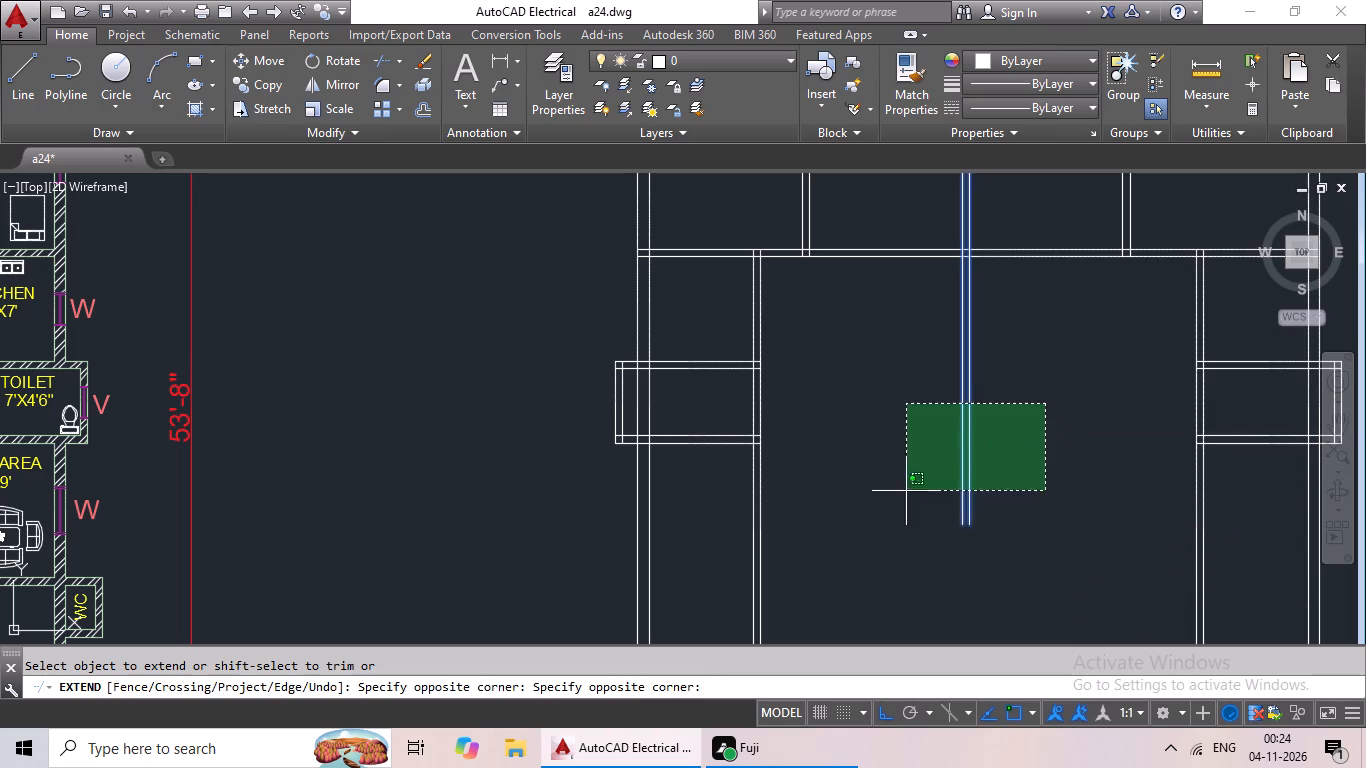
pyautogui.moveTo(897, 501); pyautogui.dragTo(867, 552)
pyautogui.moveTo(1028, 443); pyautogui.dragTo(840, 584)
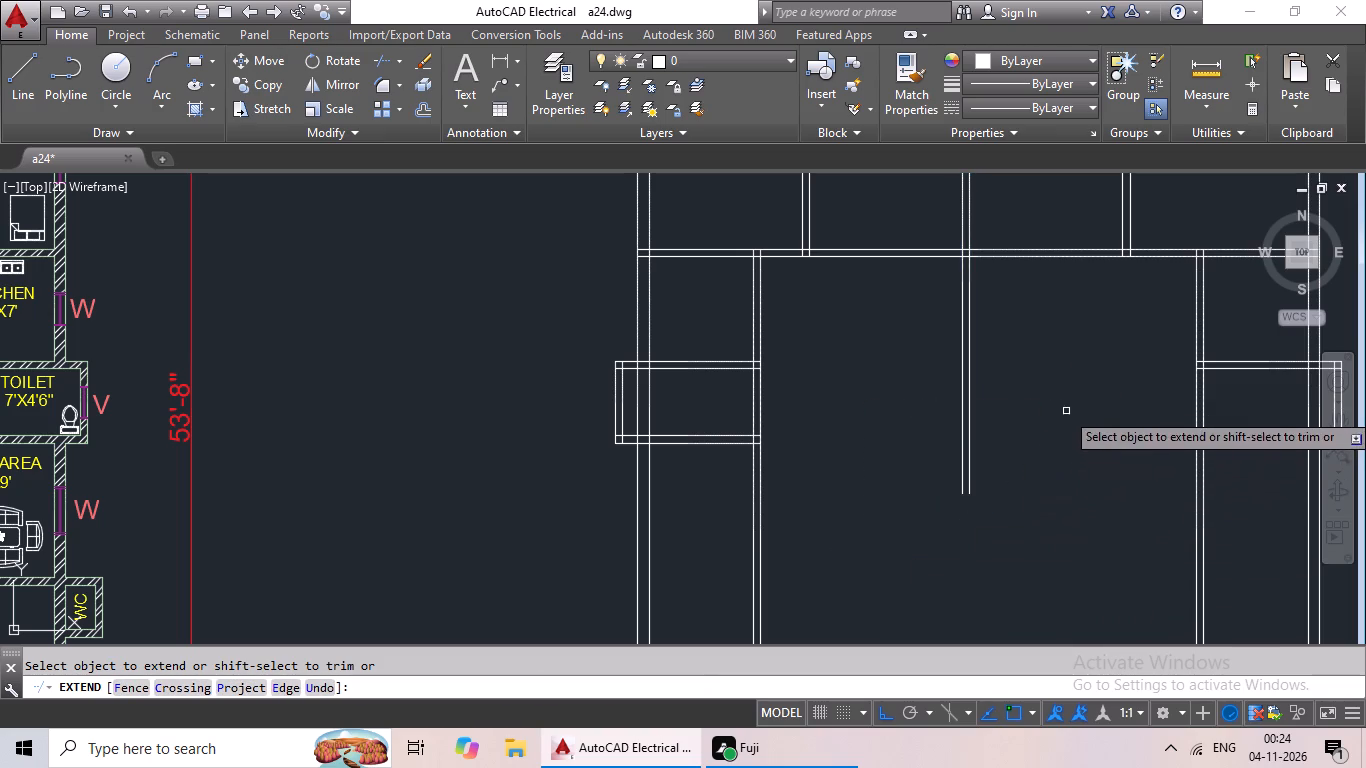
pyautogui.moveTo(1072, 405); pyautogui.dragTo(884, 552)
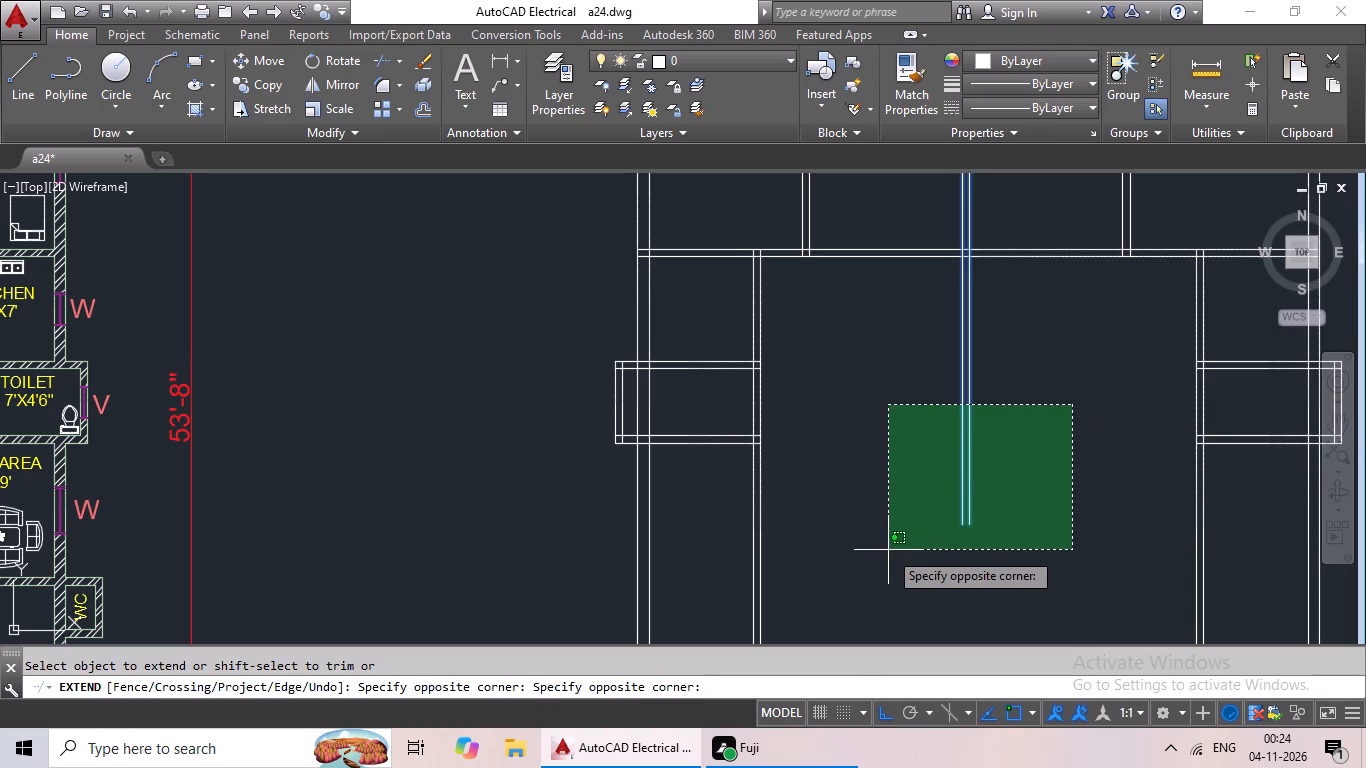
pyautogui.click(884, 548)
pyautogui.moveTo(1055, 420); pyautogui.dragTo(975, 481)
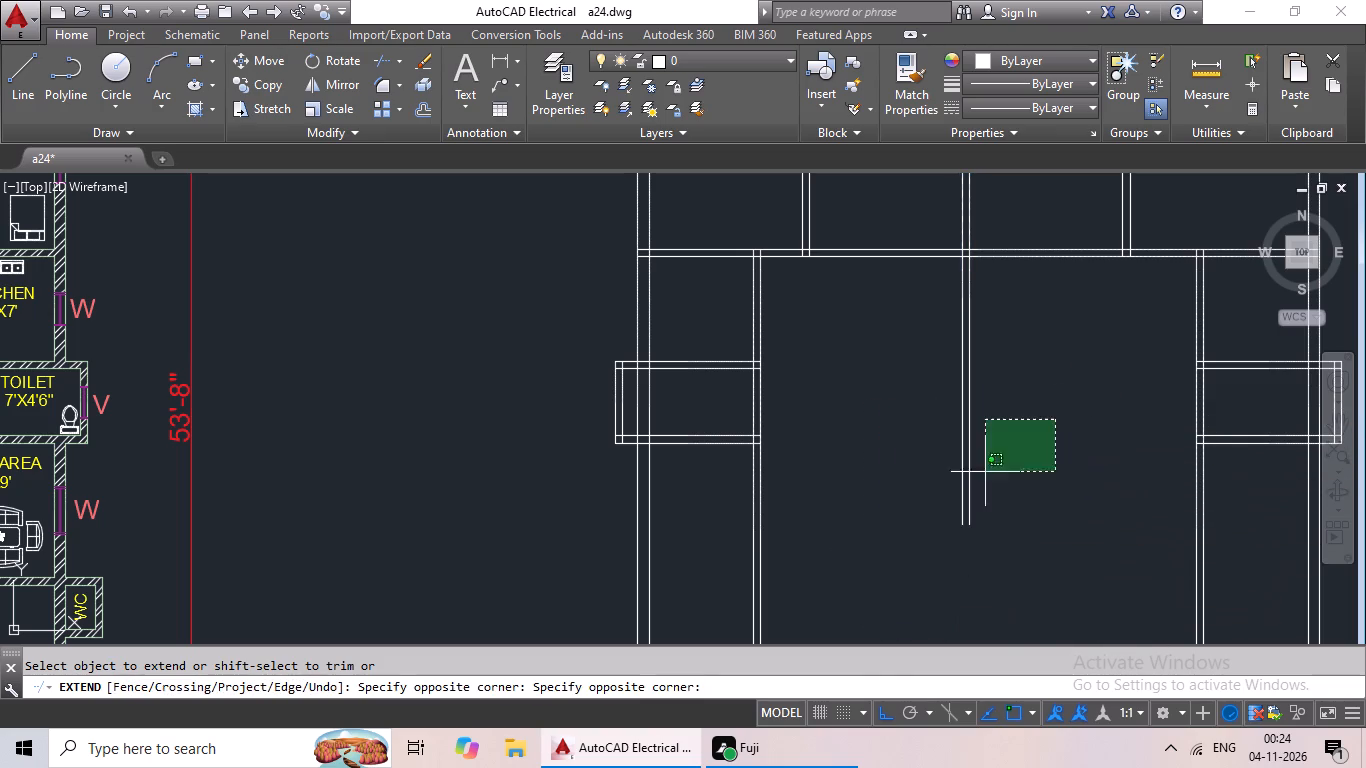
pyautogui.moveTo(975, 481); pyautogui.dragTo(885, 610)
pyautogui.moveTo(885, 608); pyautogui.dragTo(895, 600)
pyautogui.moveTo(1072, 470); pyautogui.dragTo(919, 585)
pyautogui.click(919, 585)
pyautogui.moveTo(1096, 403); pyautogui.dragTo(1006, 441)
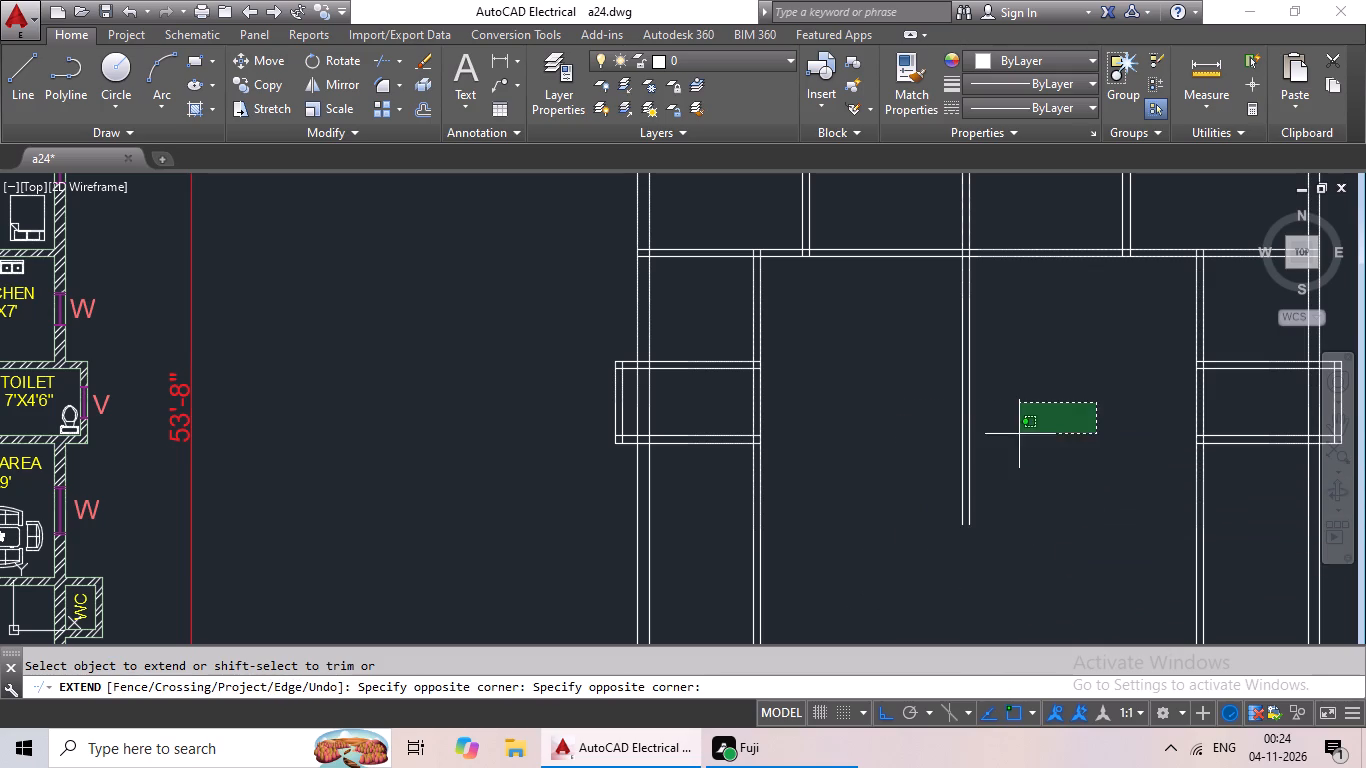
pyautogui.moveTo(1006, 441); pyautogui.dragTo(893, 563)
pyautogui.scroll(-3, 973, 497)
pyautogui.click(955, 515)
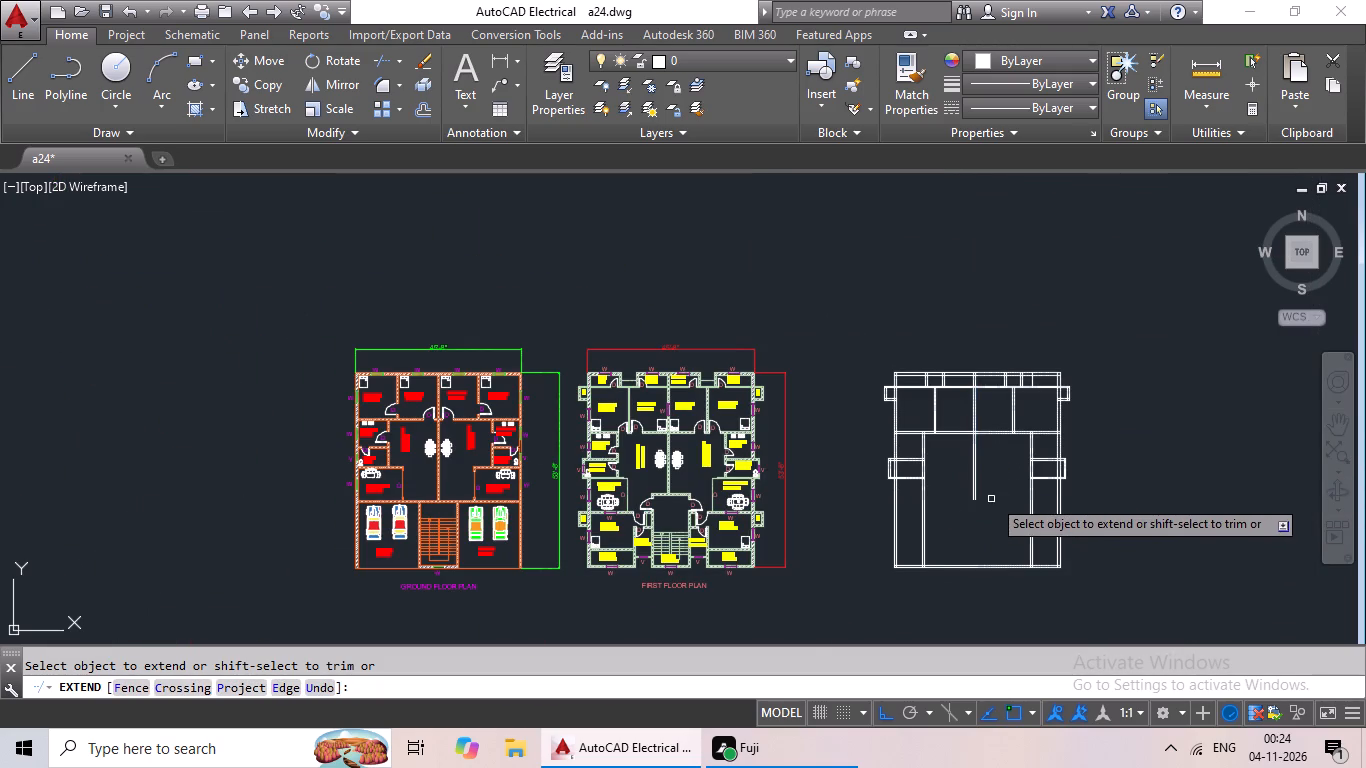
pyautogui.scroll(2, 993, 497)
pyautogui.press('Escape')
pyautogui.press('Escape')
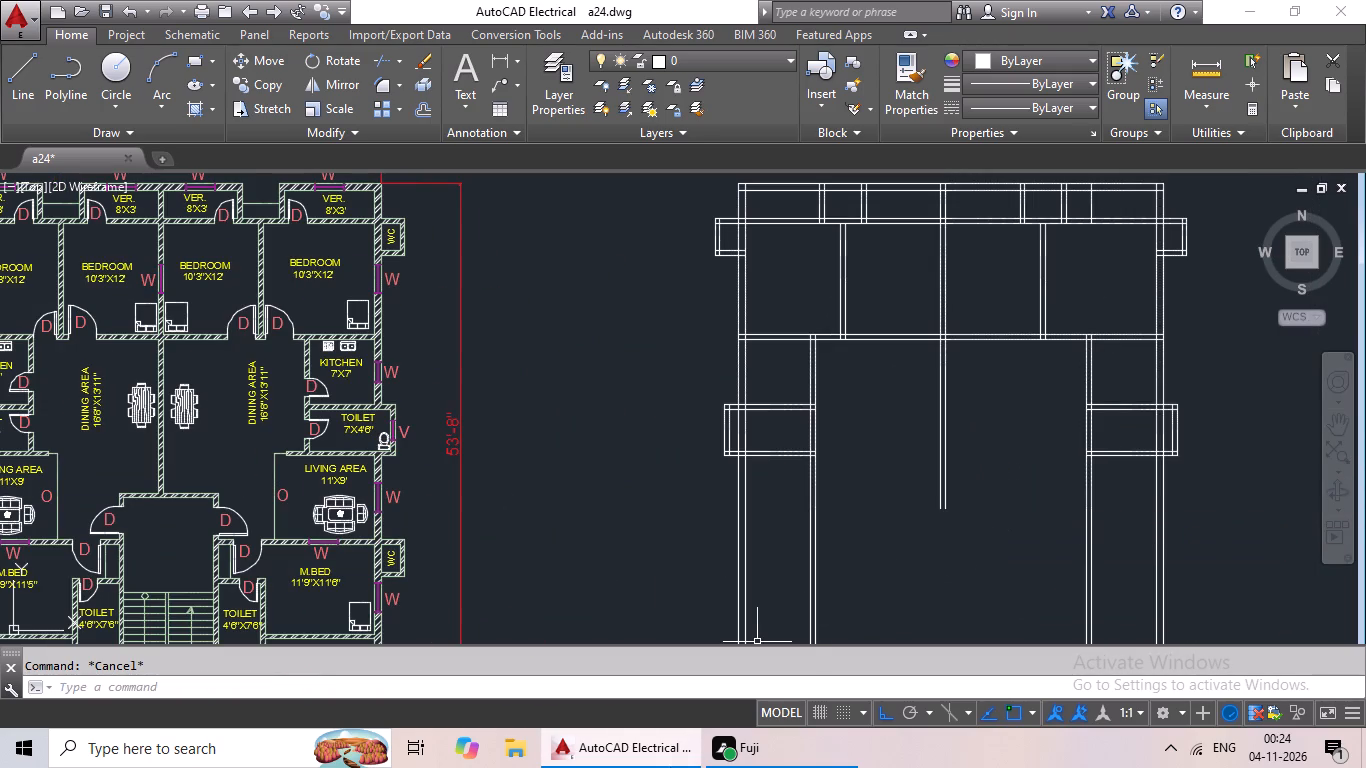
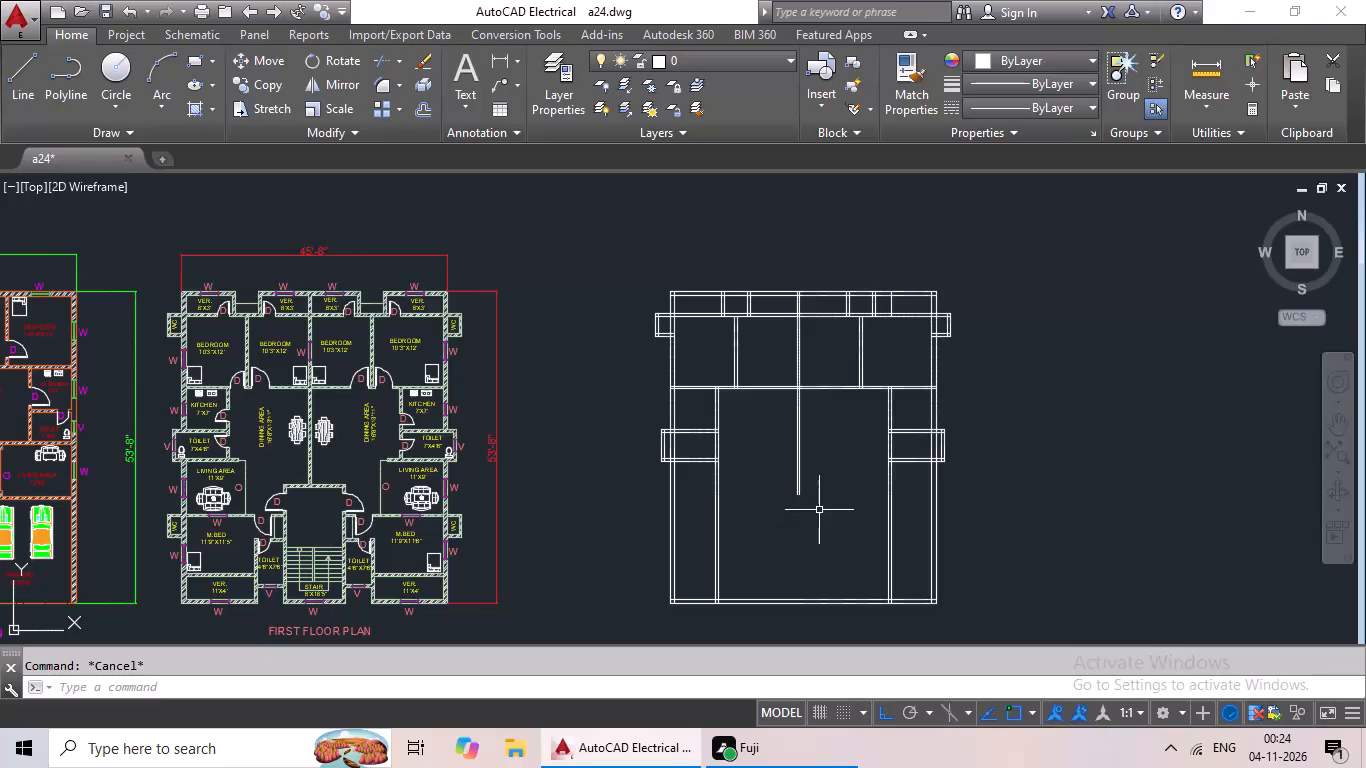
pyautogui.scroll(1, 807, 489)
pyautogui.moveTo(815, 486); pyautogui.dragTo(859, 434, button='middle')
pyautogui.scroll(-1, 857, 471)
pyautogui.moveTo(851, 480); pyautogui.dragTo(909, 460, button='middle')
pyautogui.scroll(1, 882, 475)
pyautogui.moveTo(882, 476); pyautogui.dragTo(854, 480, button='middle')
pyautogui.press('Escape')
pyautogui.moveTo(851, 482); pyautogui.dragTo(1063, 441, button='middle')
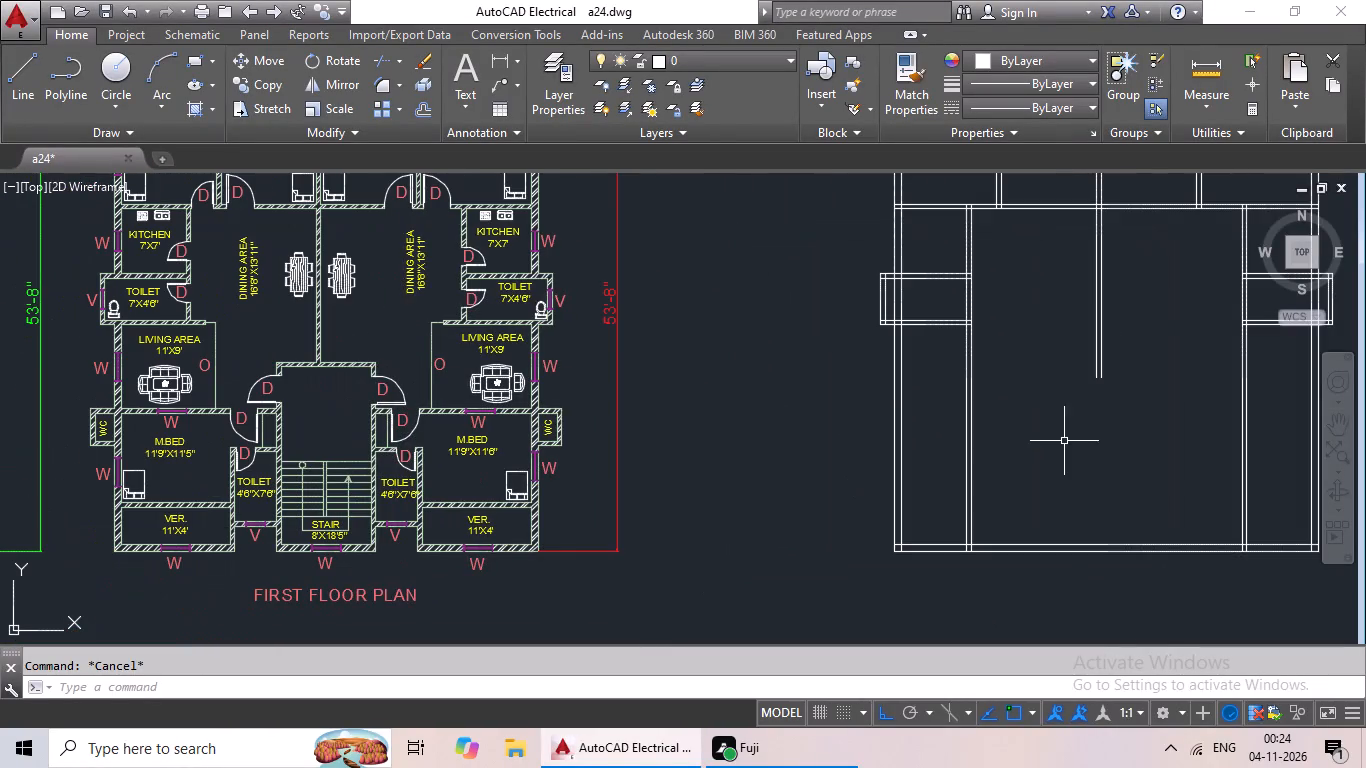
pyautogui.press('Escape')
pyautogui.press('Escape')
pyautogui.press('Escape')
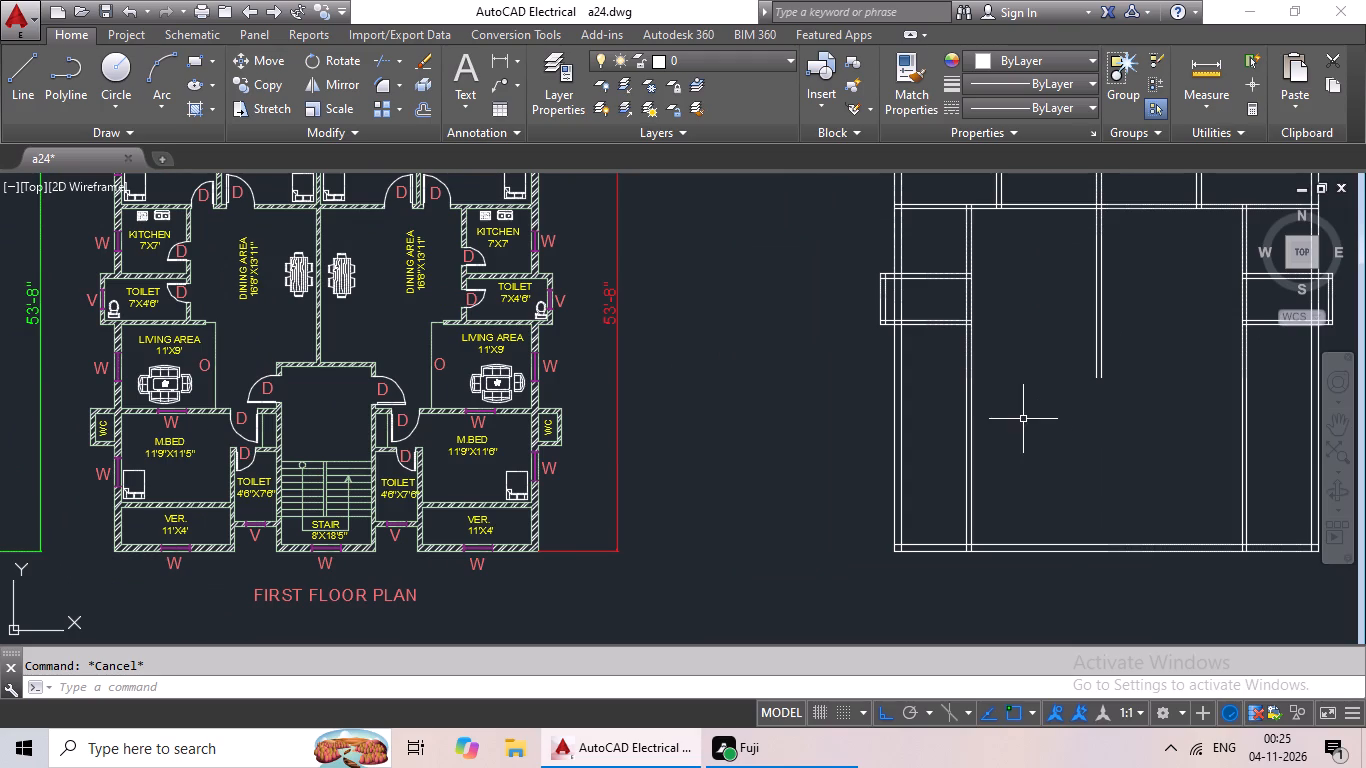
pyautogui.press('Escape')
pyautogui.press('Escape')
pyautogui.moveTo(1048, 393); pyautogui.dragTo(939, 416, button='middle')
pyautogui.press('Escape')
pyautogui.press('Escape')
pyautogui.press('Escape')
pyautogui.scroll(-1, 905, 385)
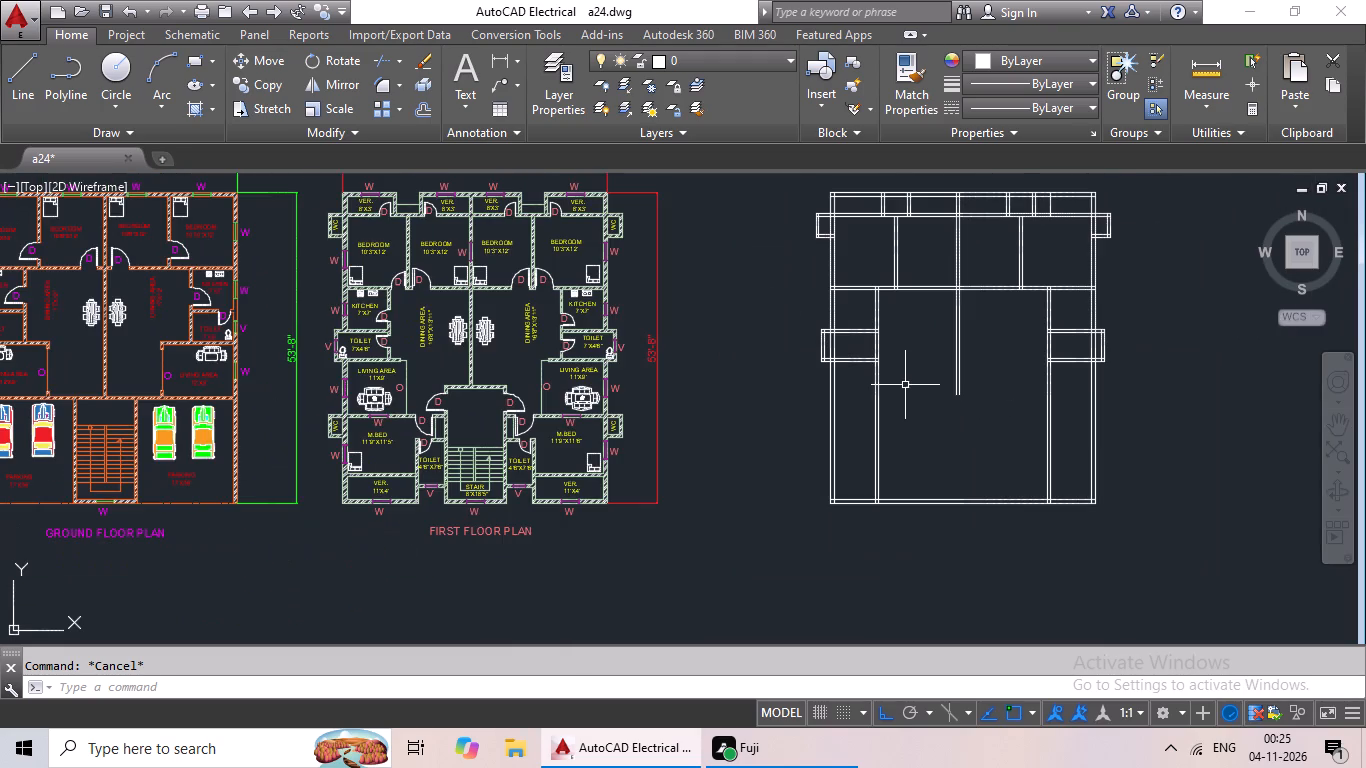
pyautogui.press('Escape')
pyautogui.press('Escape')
# Trim away both inner partition lines below the projecting toilets on each side of the new plan.
pyautogui.press('t')
pyautogui.press('r')
pyautogui.press('space')
pyautogui.press('space')
pyautogui.scroll(2, 892, 395)
pyautogui.moveTo(928, 373); pyautogui.dragTo(817, 527)
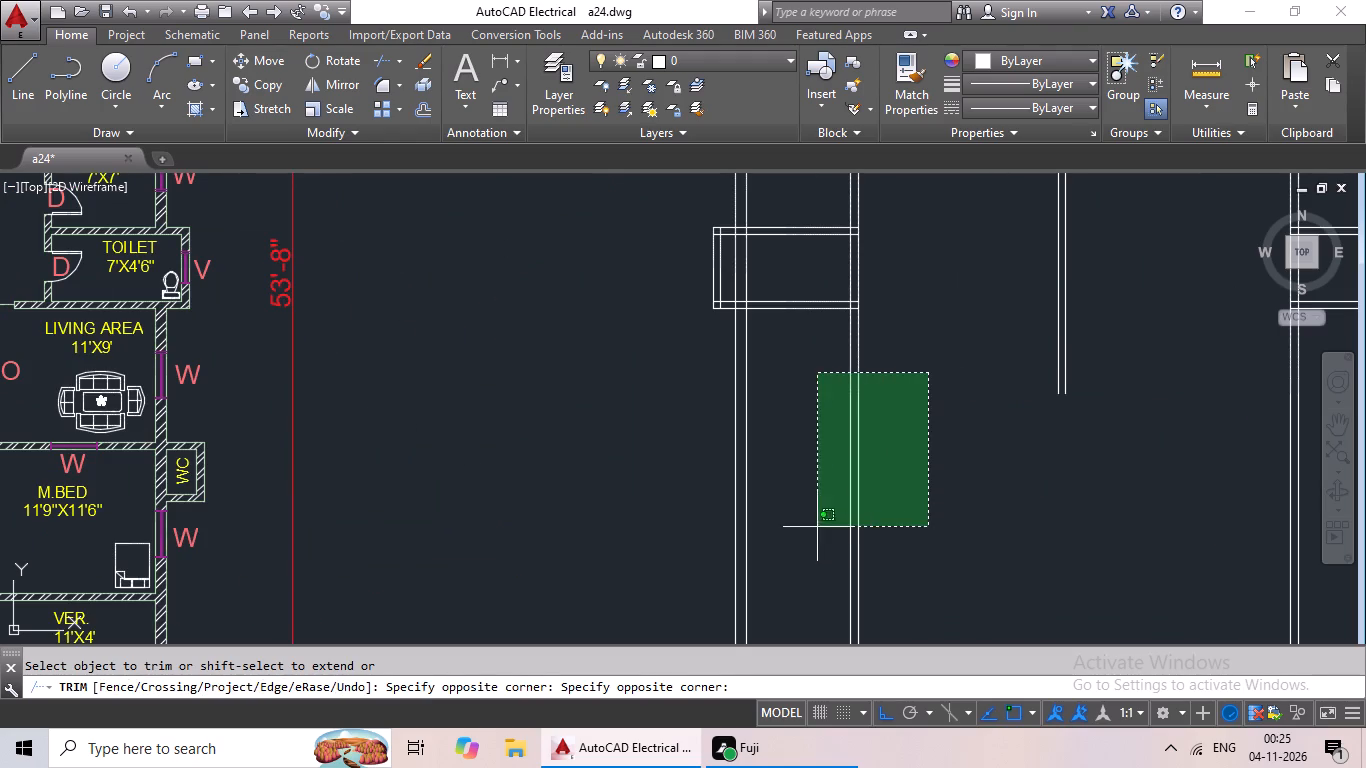
pyautogui.moveTo(817, 527); pyautogui.dragTo(821, 526)
pyautogui.hotkey('ctrl', 'z')
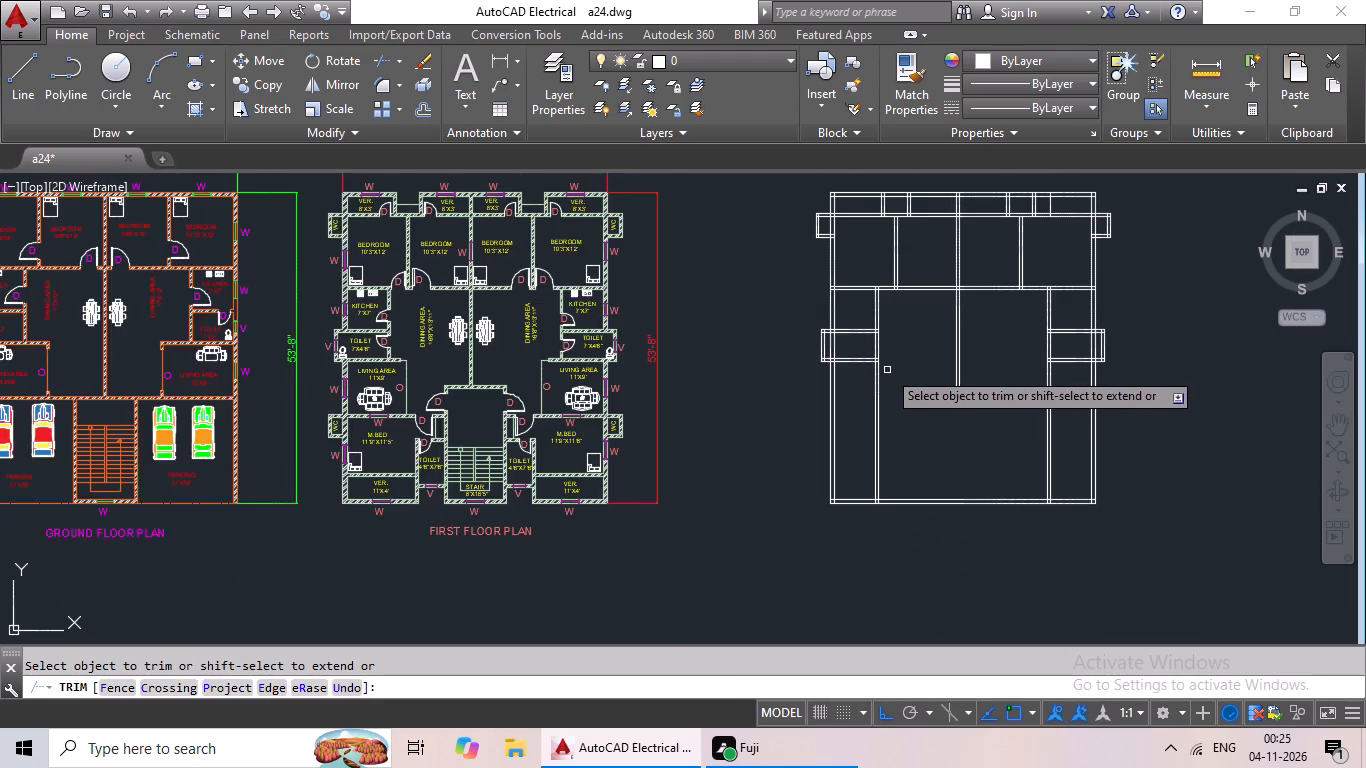
pyautogui.scroll(4, 886, 371)
pyautogui.moveTo(967, 318); pyautogui.dragTo(959, 399)
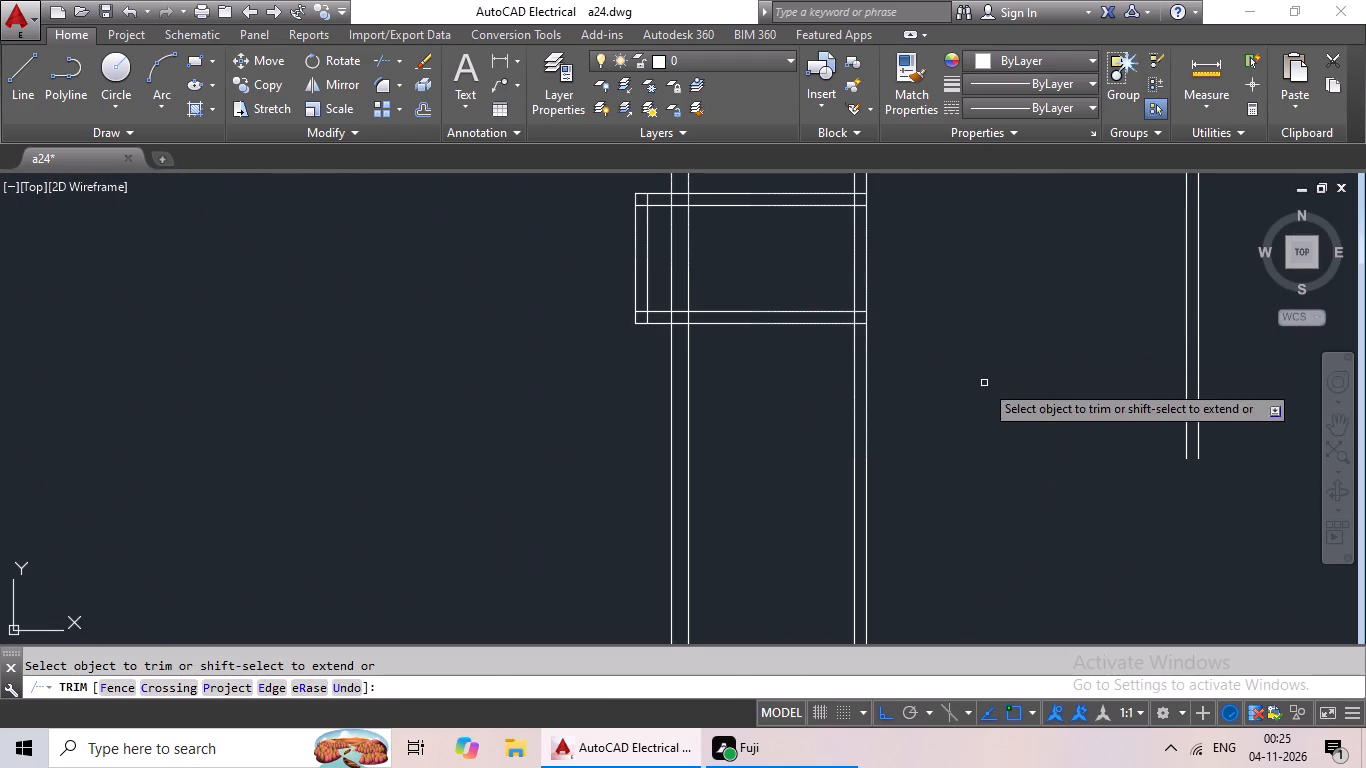
pyautogui.moveTo(982, 318); pyautogui.dragTo(908, 392)
pyautogui.moveTo(930, 363); pyautogui.dragTo(816, 446)
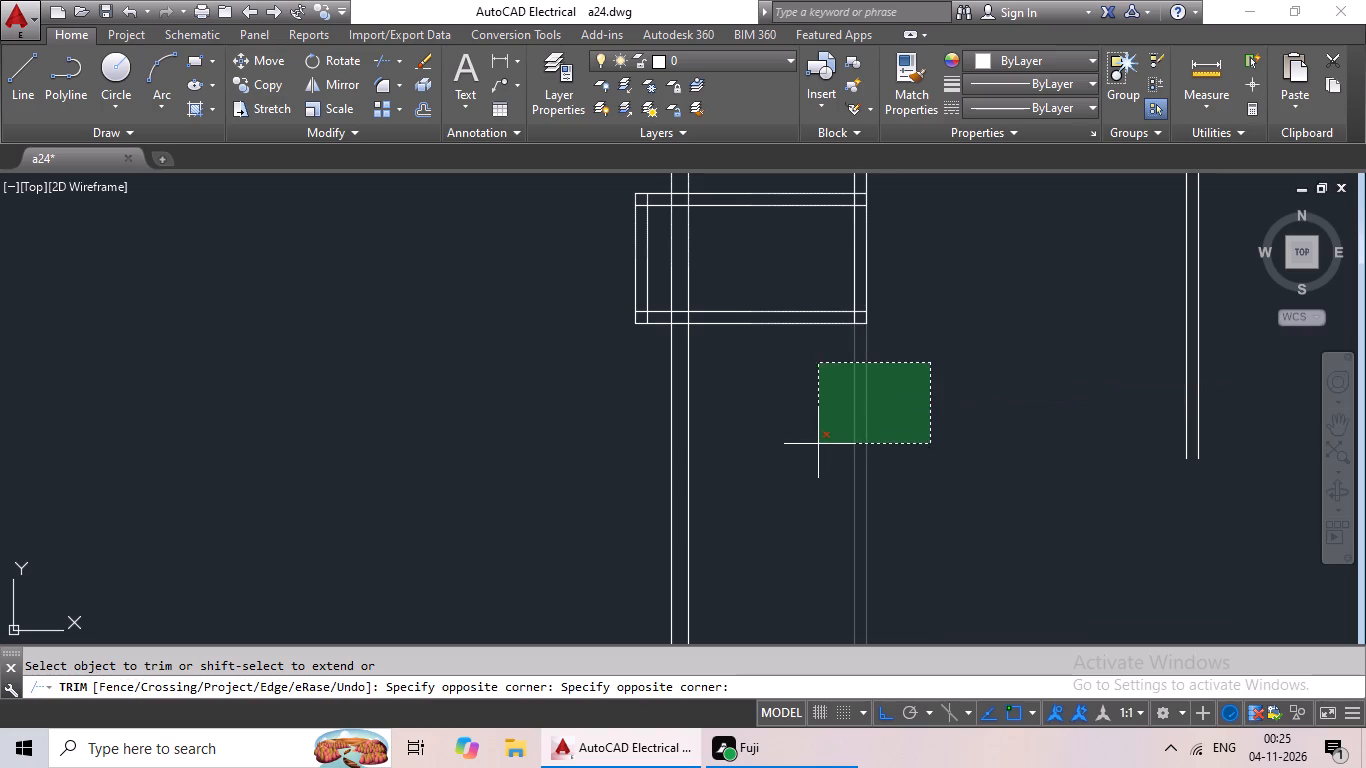
pyautogui.moveTo(816, 446); pyautogui.dragTo(817, 448)
pyautogui.scroll(-2, 949, 420)
pyautogui.moveTo(957, 435); pyautogui.dragTo(652, 466, button='middle')
pyautogui.scroll(1, 918, 436)
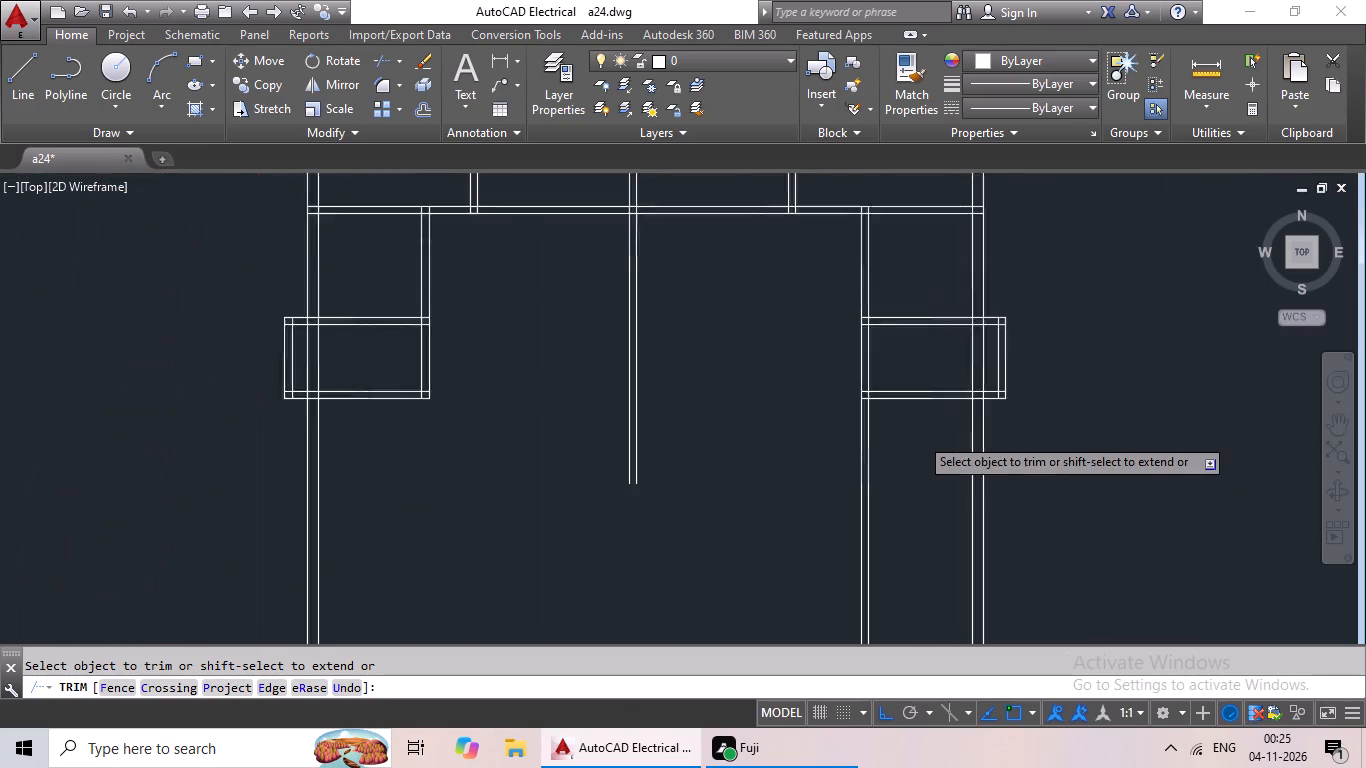
pyautogui.scroll(1, 917, 435)
pyautogui.moveTo(876, 399); pyautogui.dragTo(768, 462)
pyautogui.click(768, 462)
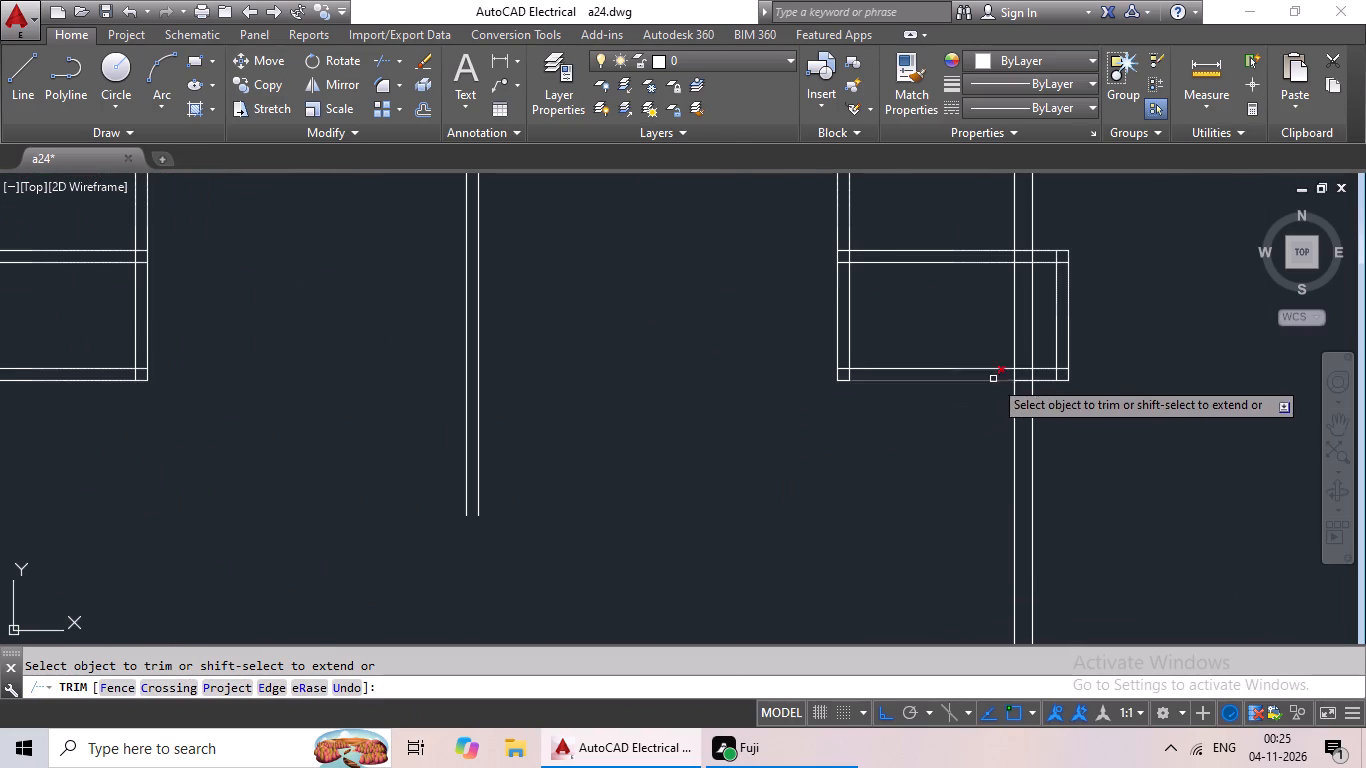
# Trim the outer wall lines crossing the inside of both projecting toilets and finish the Trim command.
pyautogui.scroll(4, 1033, 285)
pyautogui.scroll(-2, 1042, 273)
pyautogui.moveTo(1072, 257); pyautogui.dragTo(863, 419)
pyautogui.click(866, 413)
pyautogui.scroll(-4, 892, 384)
pyautogui.moveTo(794, 491); pyautogui.dragTo(1034, 508, button='middle')
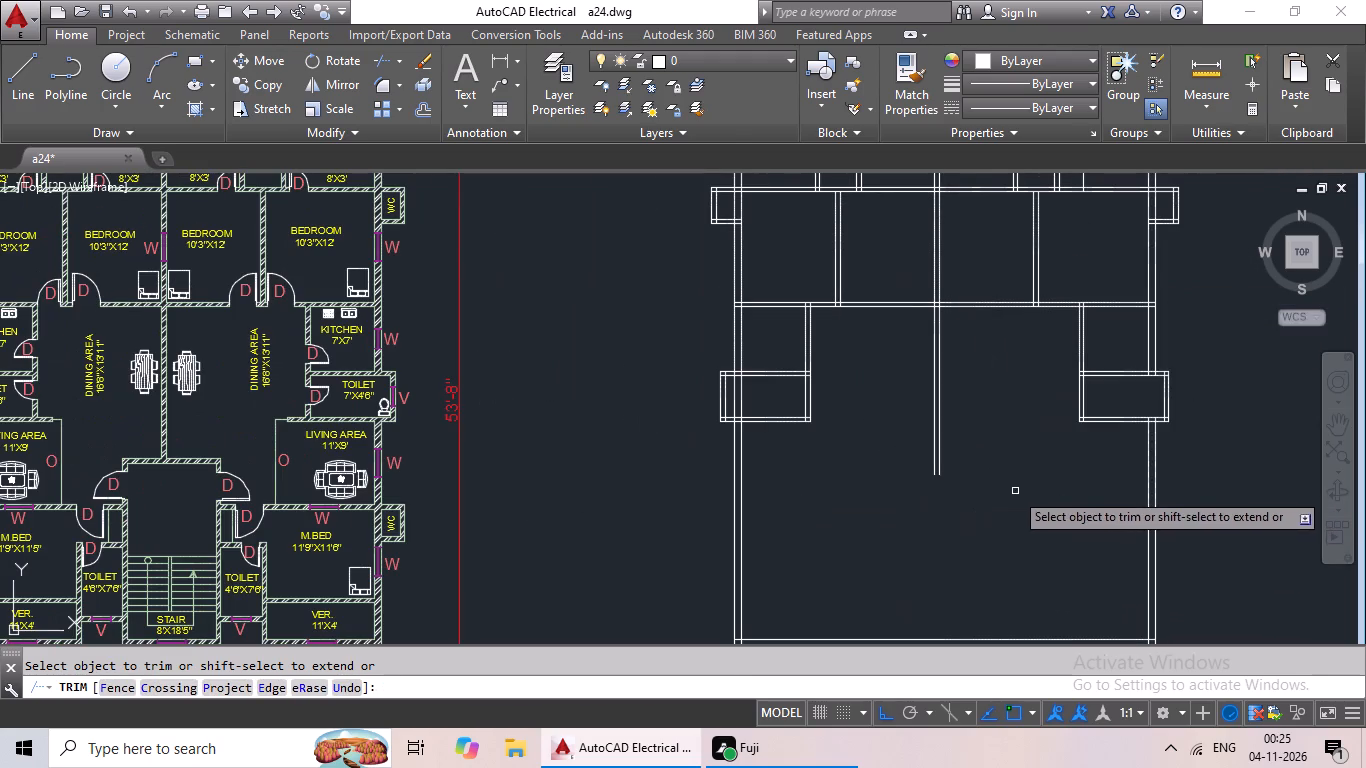
pyautogui.scroll(-1, 961, 413)
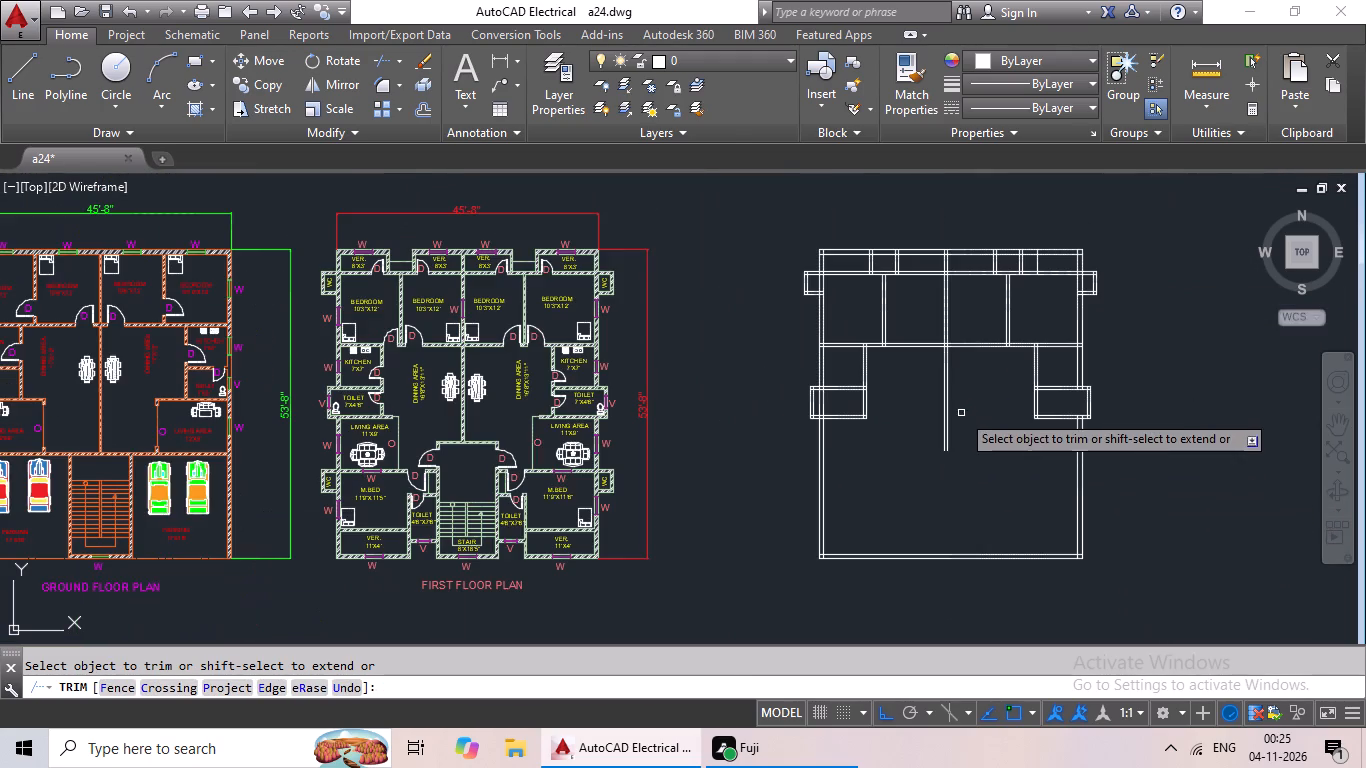
pyautogui.scroll(3, 833, 419)
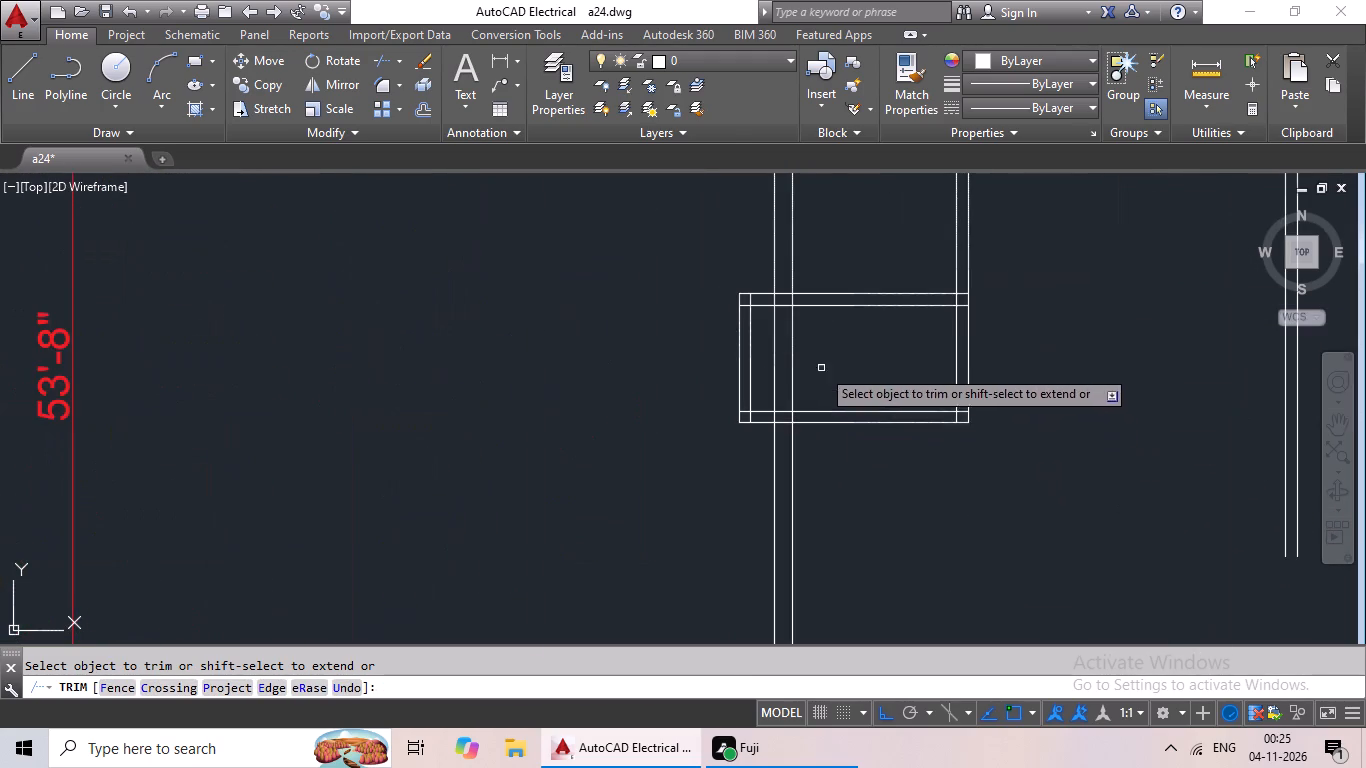
pyautogui.scroll(3, 800, 337)
pyautogui.moveTo(845, 290); pyautogui.dragTo(672, 457)
pyautogui.scroll(-5, 797, 434)
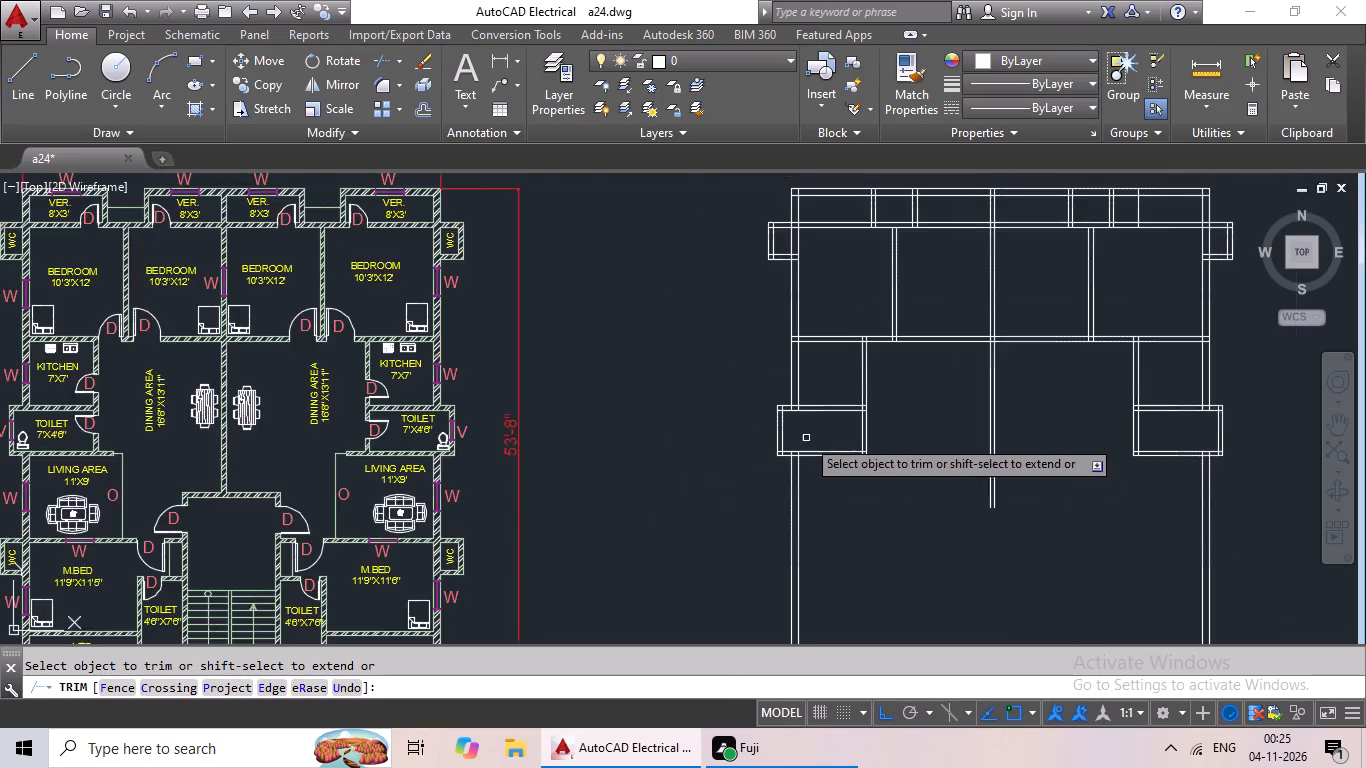
pyautogui.scroll(-1, 890, 503)
pyautogui.moveTo(902, 532); pyautogui.dragTo(652, 485, button='middle')
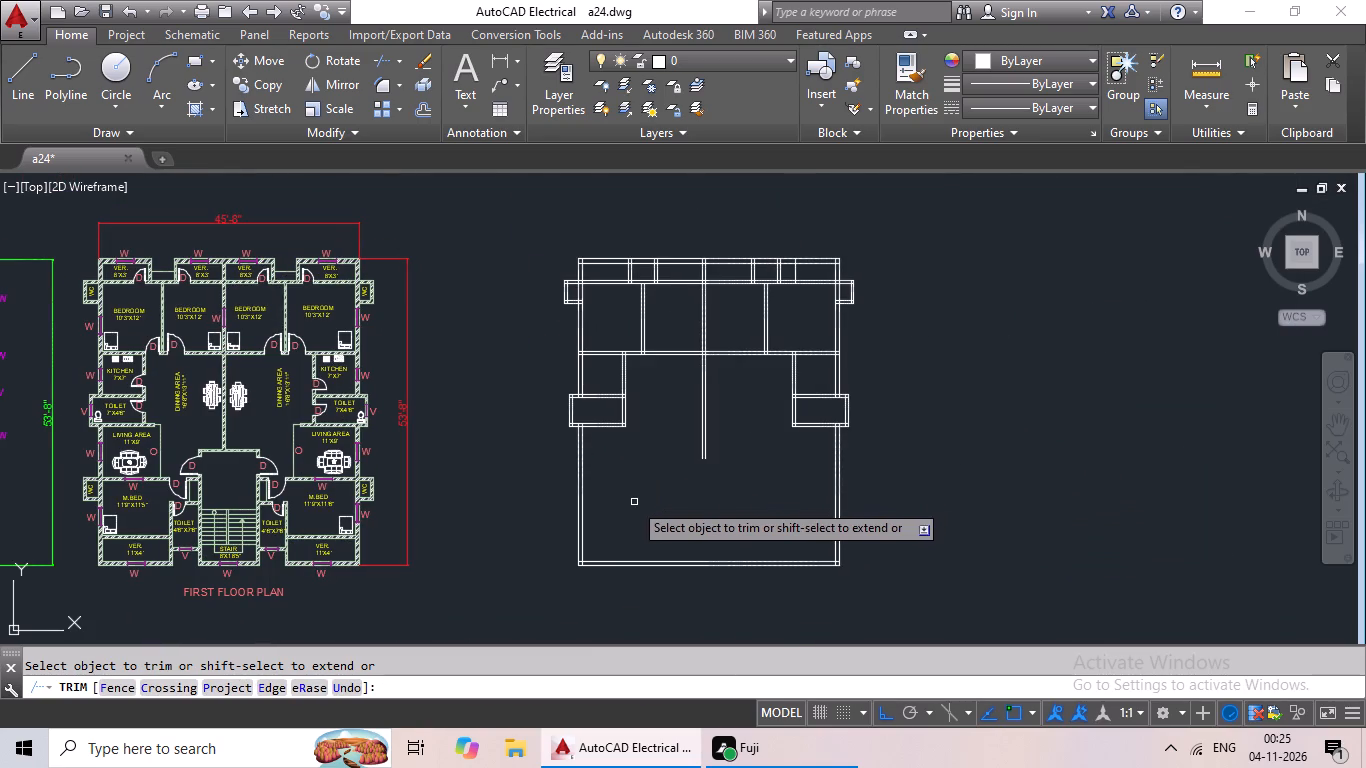
pyautogui.press('Escape')
pyautogui.press('Escape')
pyautogui.press('Escape')
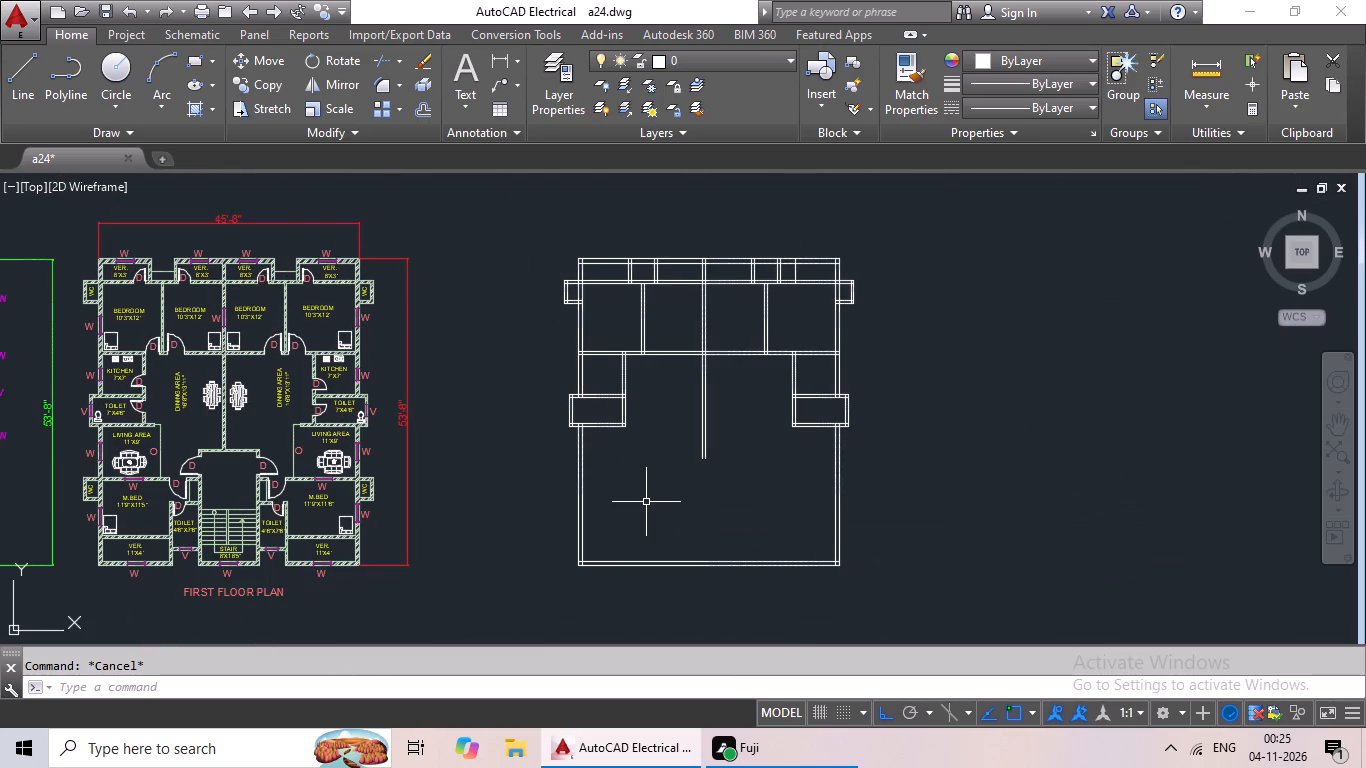
# Offset the inner lines of both side outer walls below the toilets 11' toward the plan's interior.
pyautogui.press('Escape')
pyautogui.press('o')
pyautogui.press('Return')
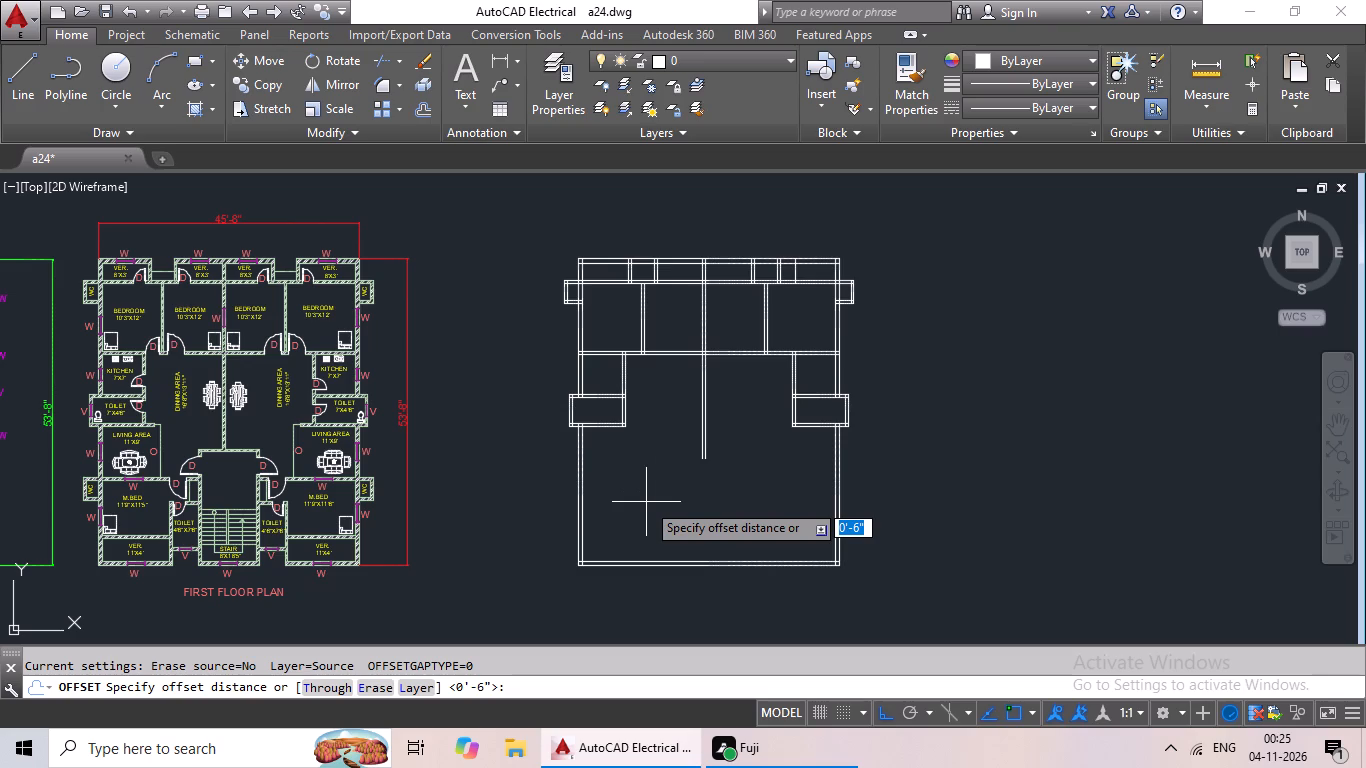
pyautogui.write("11'")
pyautogui.press('Return')
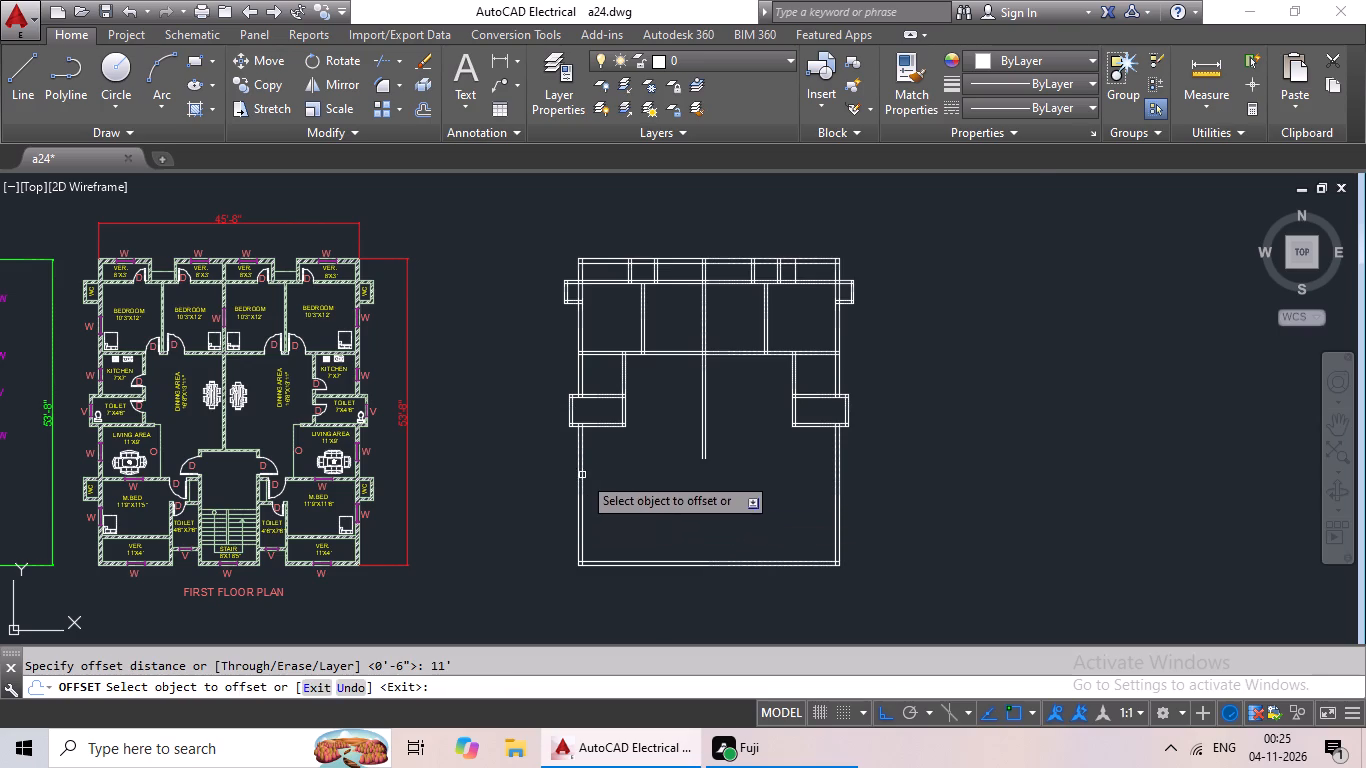
pyautogui.scroll(2, 589, 470)
pyautogui.moveTo(567, 499); pyautogui.dragTo(578, 499)
pyautogui.click(682, 497)
pyautogui.scroll(-1, 823, 465)
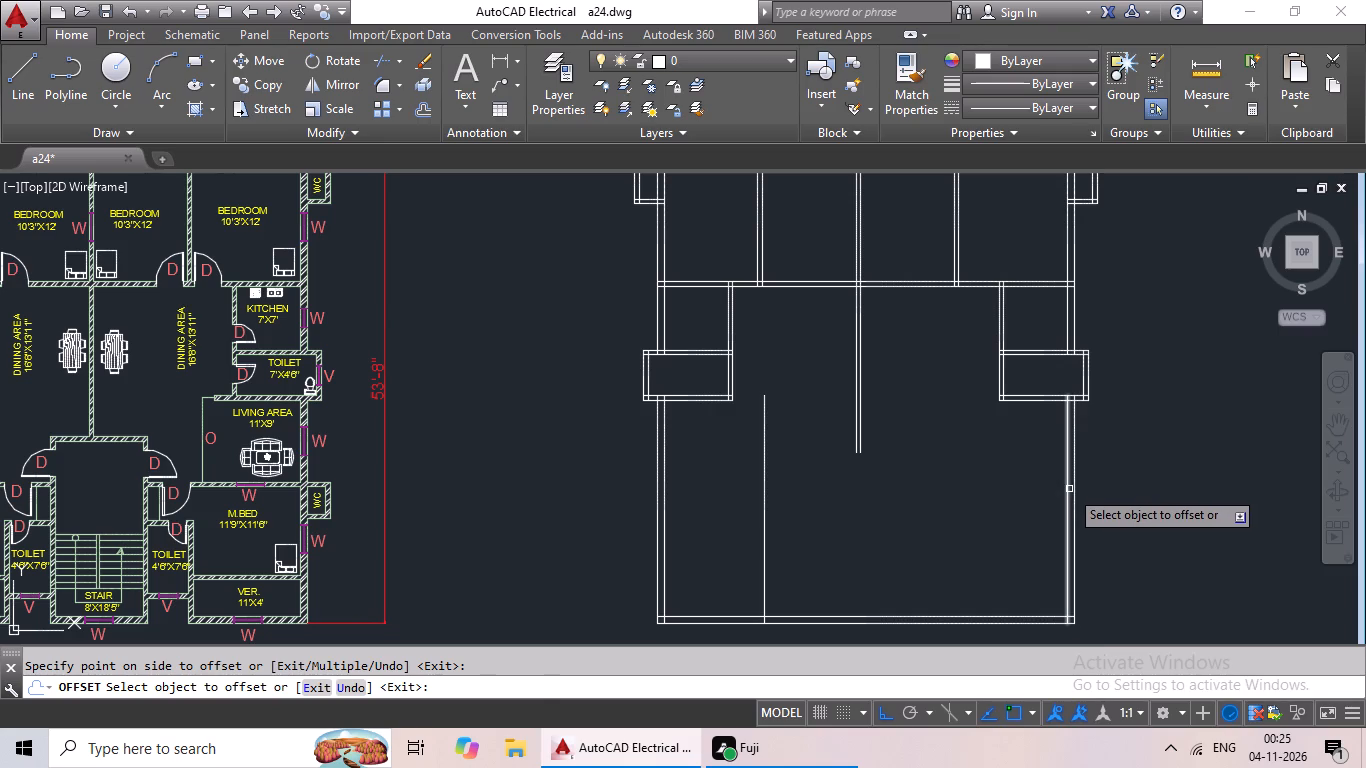
pyautogui.moveTo(1069, 489); pyautogui.dragTo(1046, 495)
pyautogui.click(1003, 505)
pyautogui.press('`')
pyautogui.press('Escape')
pyautogui.press('Escape')
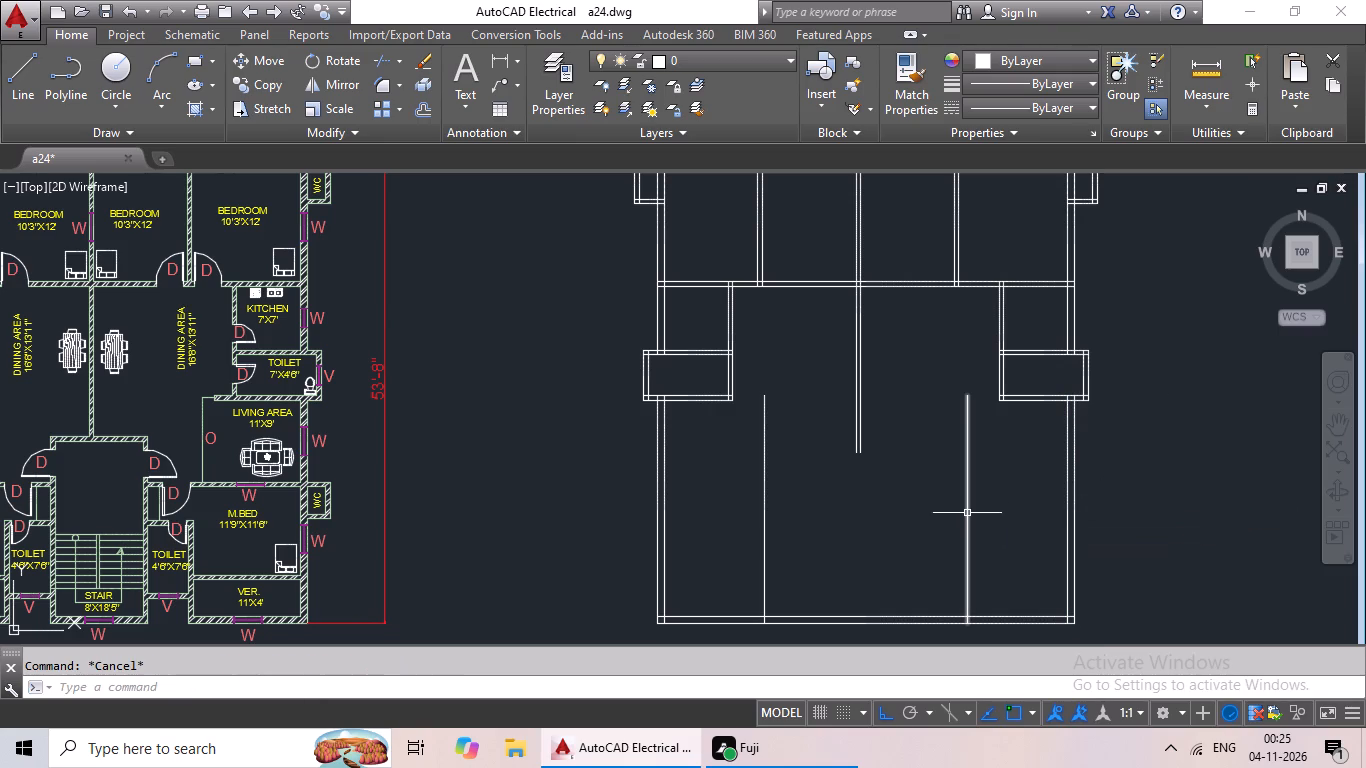
# Offset both new vertical lines 6" toward the plan's centre to give the partitions their wall thickness.
pyautogui.press('o')
pyautogui.press('Return')
pyautogui.press('6')
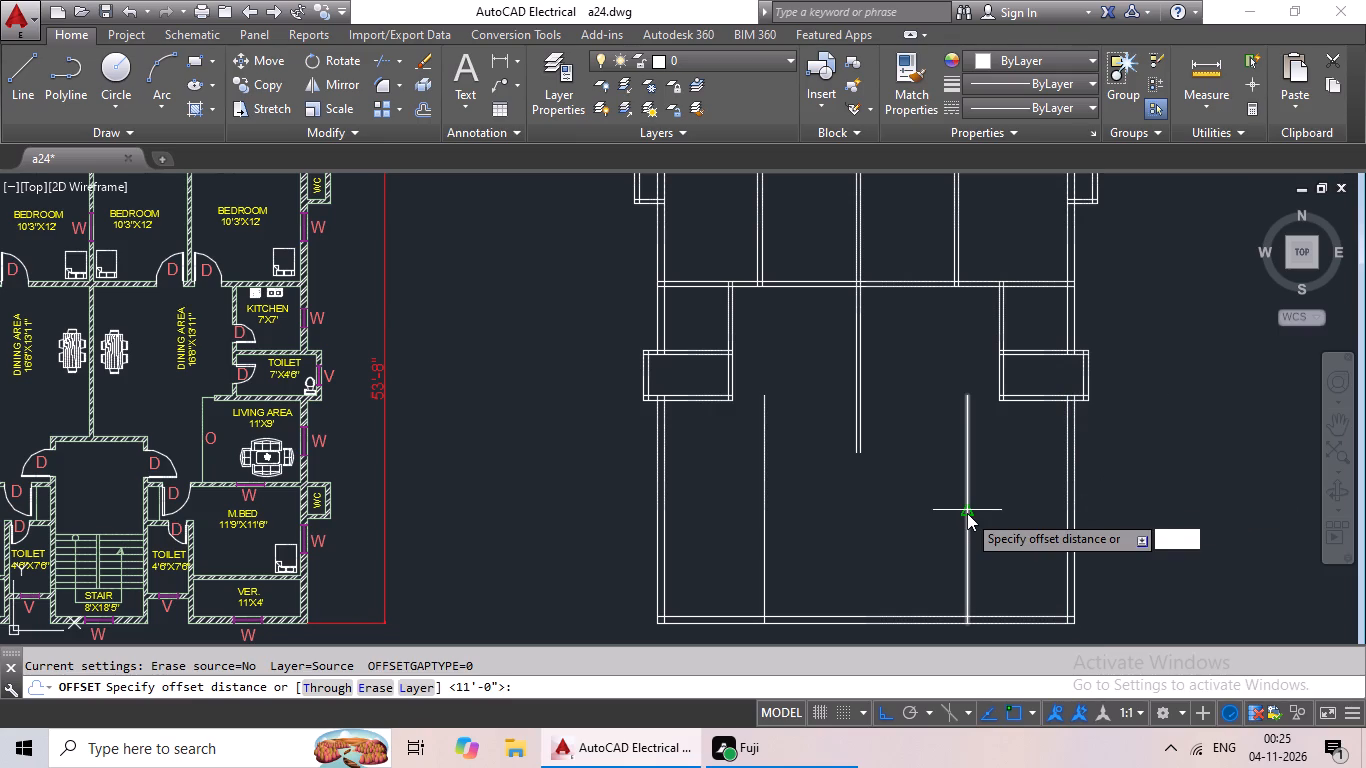
pyautogui.hotkey('shift', '"')
pyautogui.press('Return')
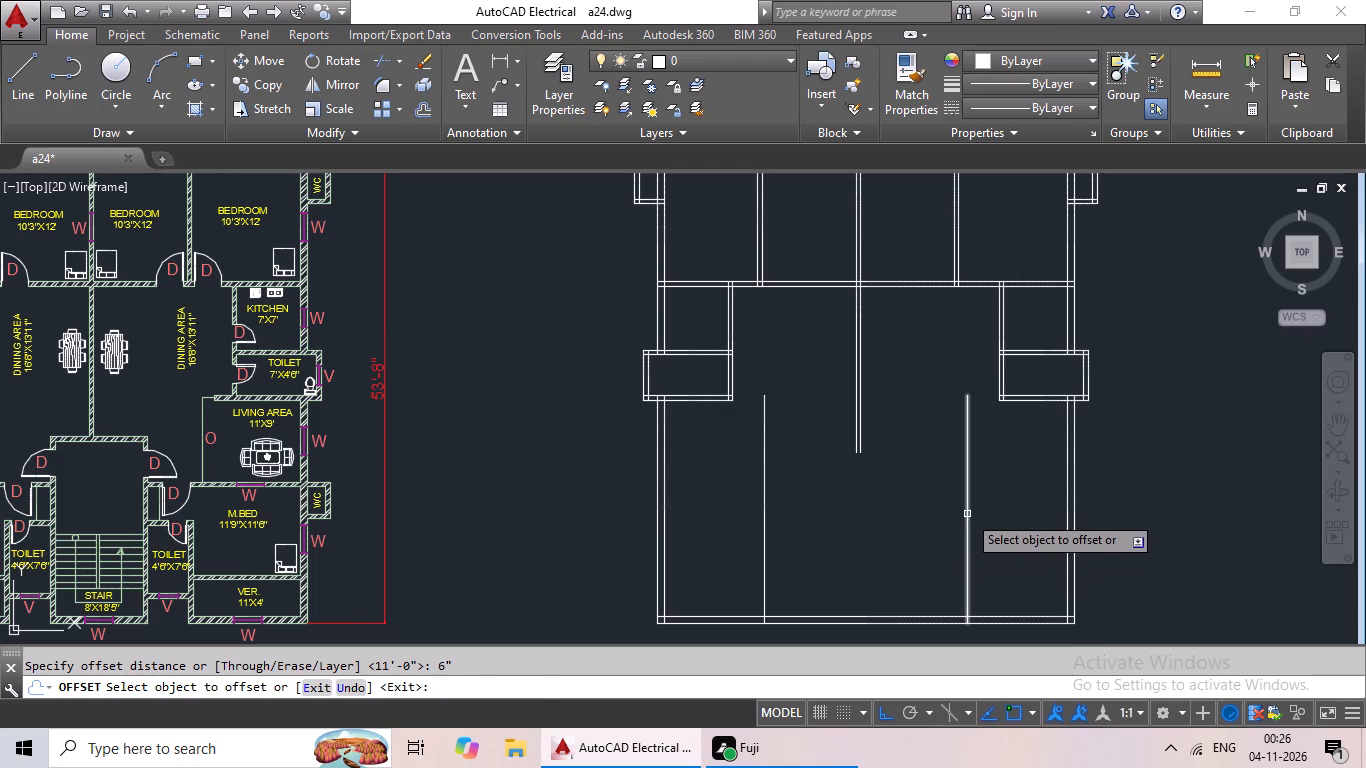
pyautogui.click(966, 516)
pyautogui.click(866, 552)
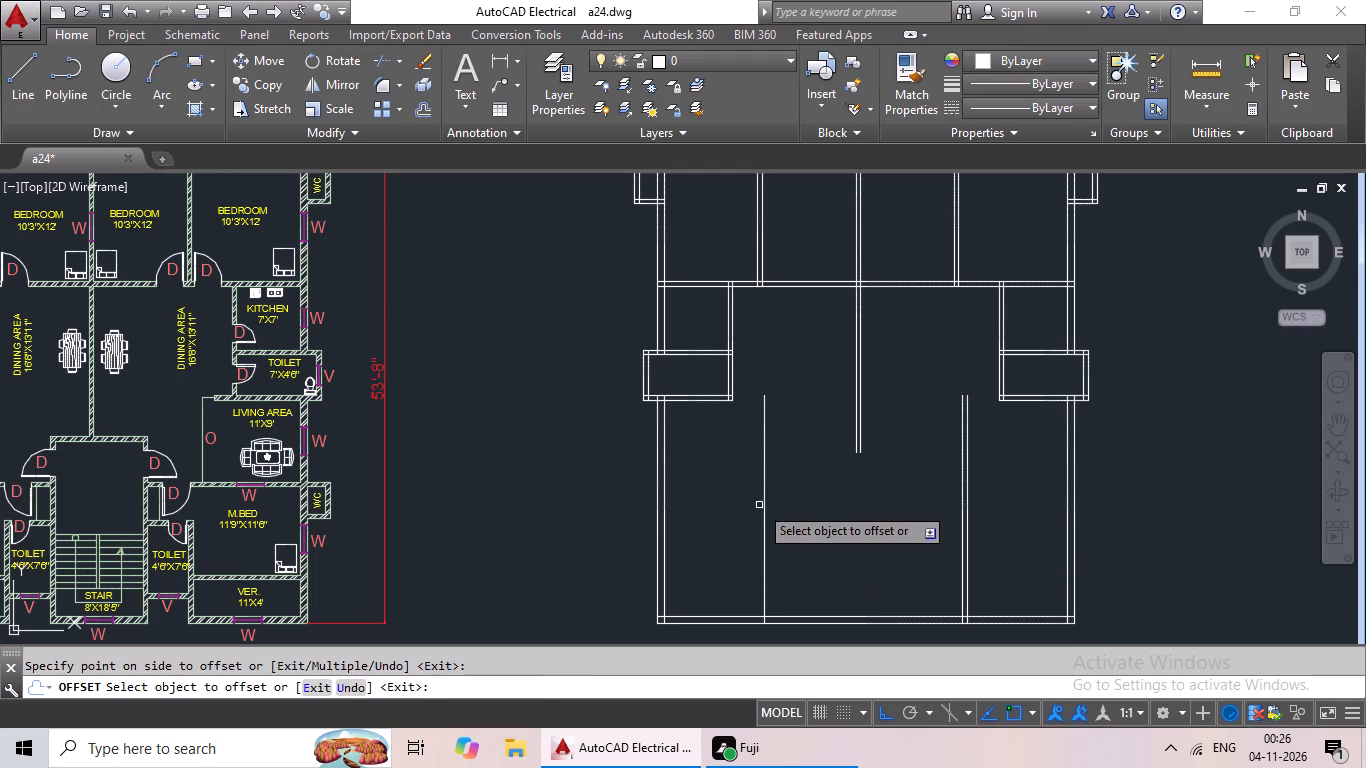
pyautogui.click(764, 501)
pyautogui.moveTo(799, 504); pyautogui.dragTo(829, 509)
pyautogui.moveTo(844, 504); pyautogui.dragTo(963, 502, button='middle')
pyautogui.scroll(-1, 983, 501)
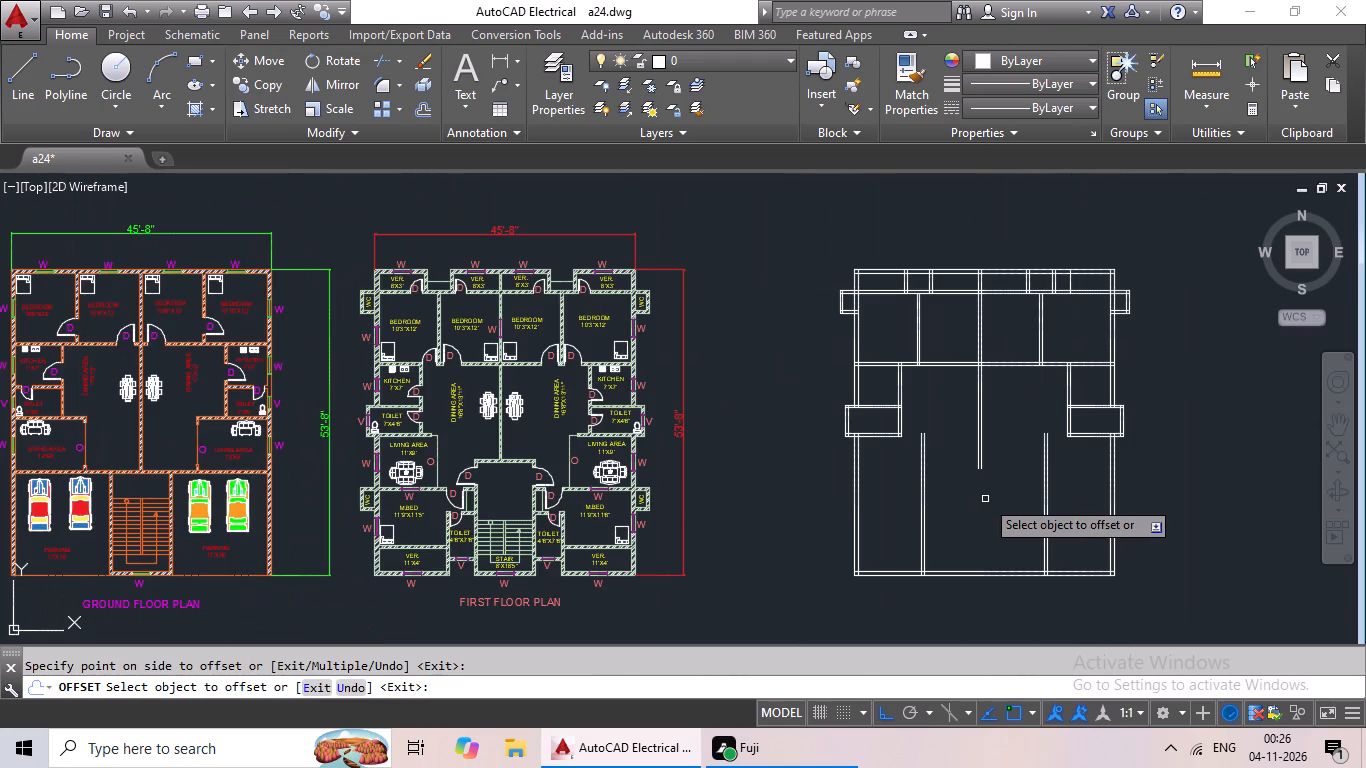
pyautogui.press('Escape')
pyautogui.press('Escape')
pyautogui.press('Escape')
pyautogui.press('Escape')
pyautogui.press('Escape')
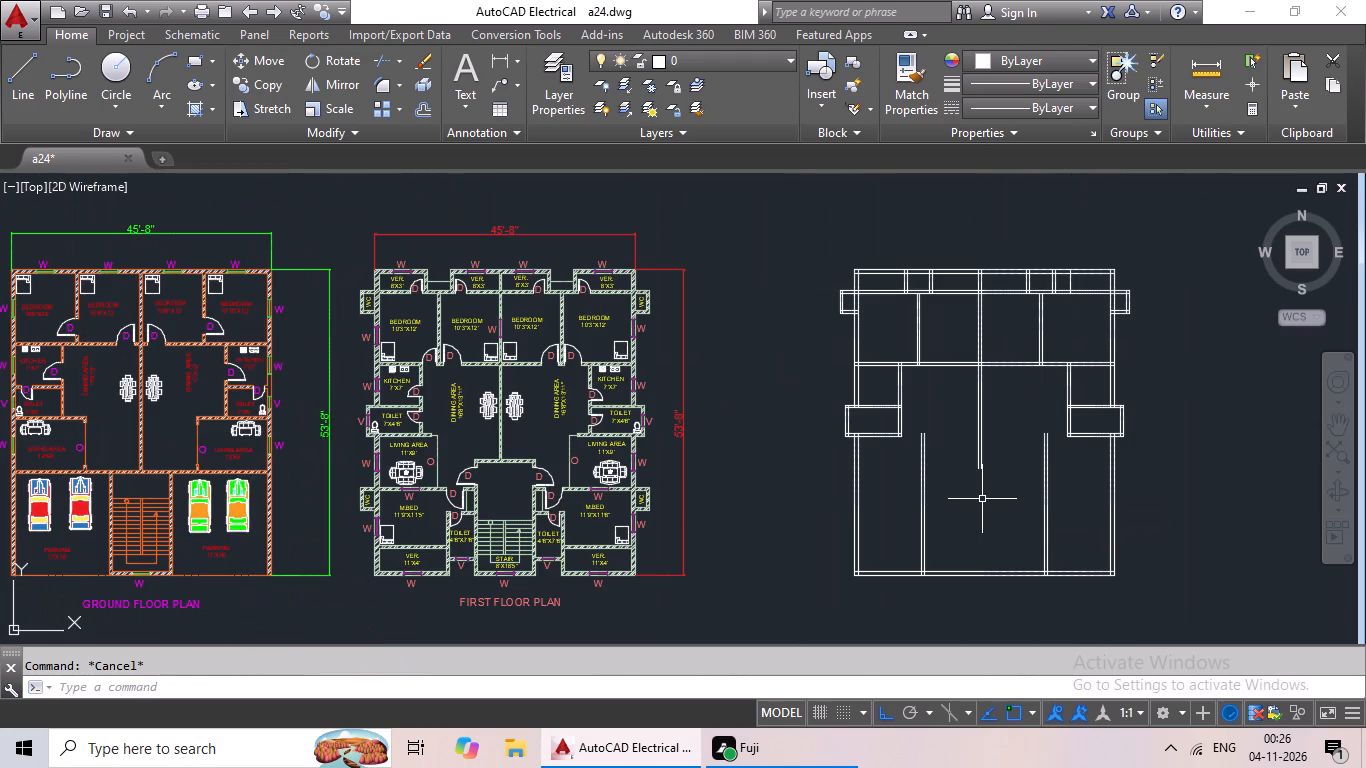
# Extend both lower wall lines of each projecting toilet inward to the new vertical partitions and finish the Extend command.
pyautogui.press('e')
pyautogui.press('x')
pyautogui.press('space')
pyautogui.press('space')
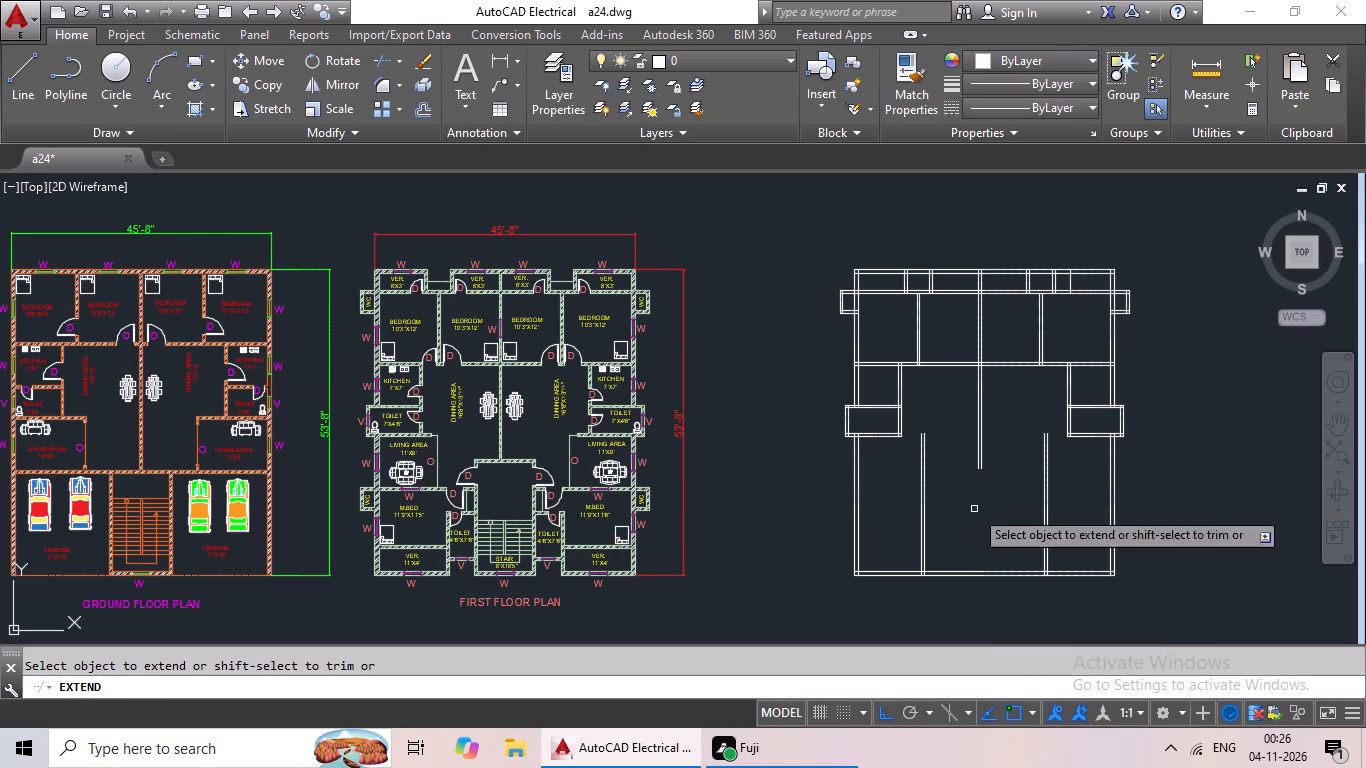
pyautogui.scroll(3, 921, 436)
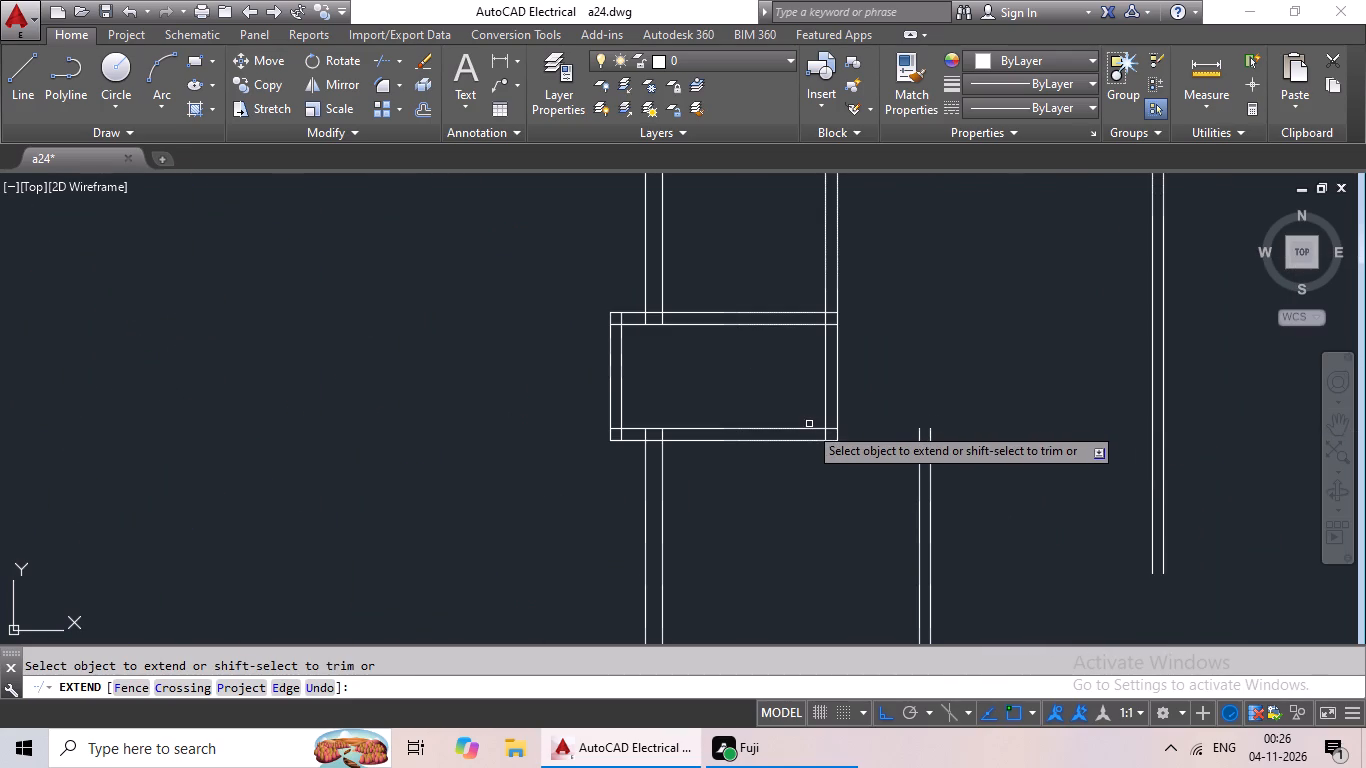
pyautogui.click(818, 428)
pyautogui.click(886, 430)
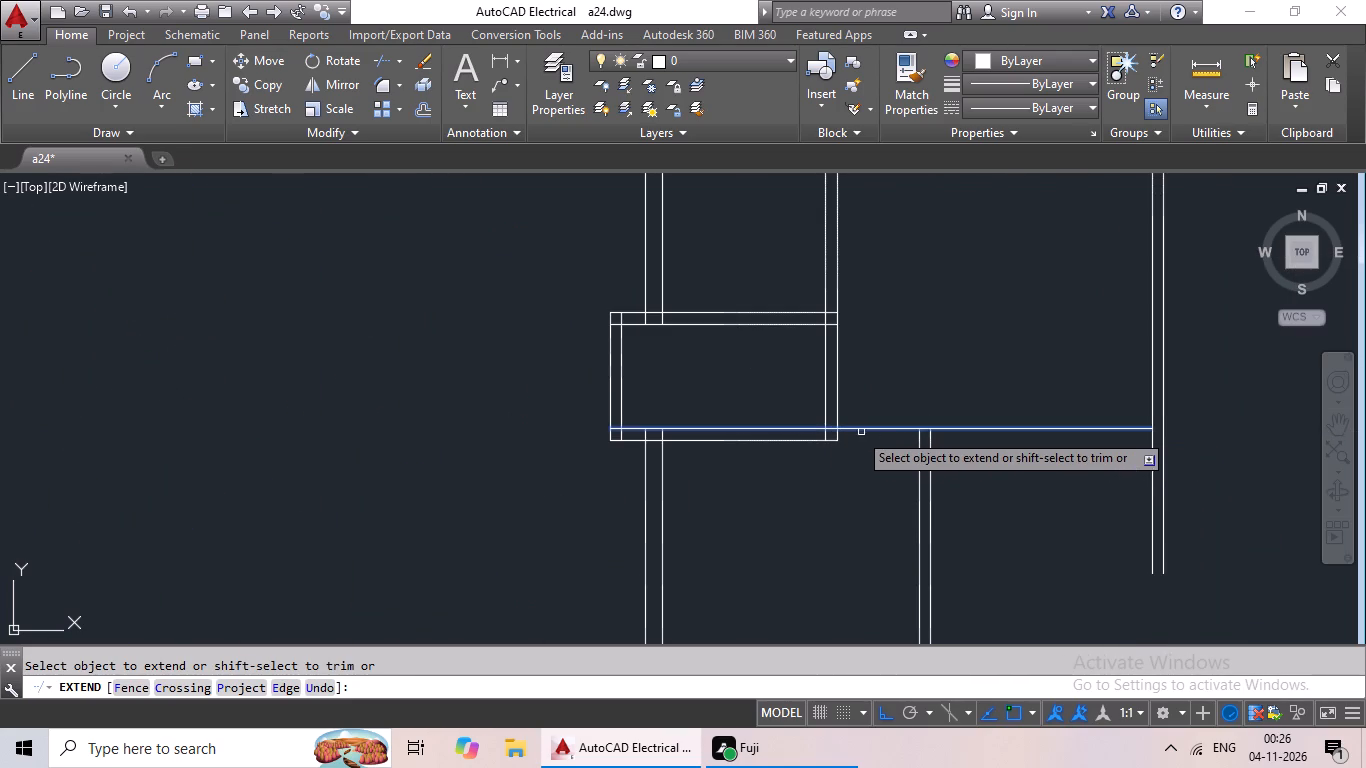
pyautogui.click(819, 441)
pyautogui.scroll(-2, 957, 450)
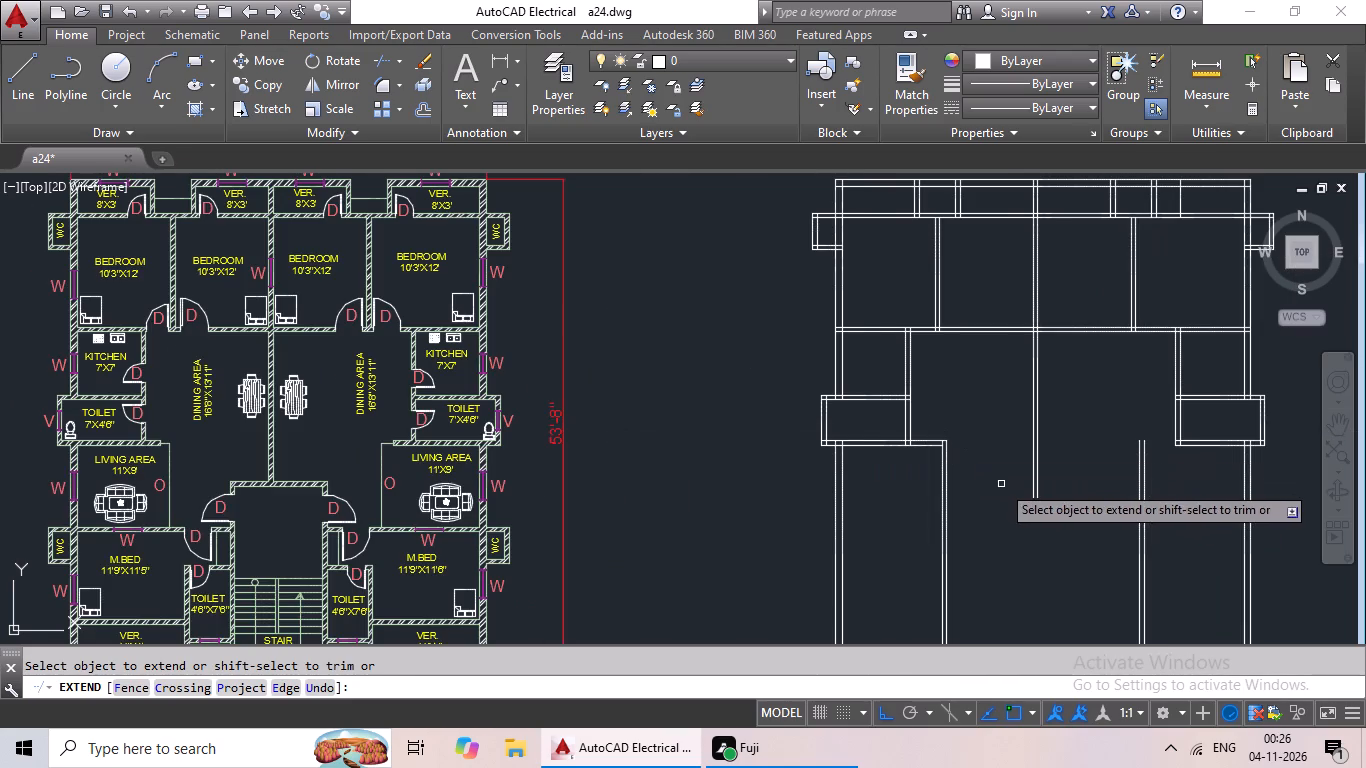
pyautogui.moveTo(1001, 484); pyautogui.dragTo(915, 487, button='middle')
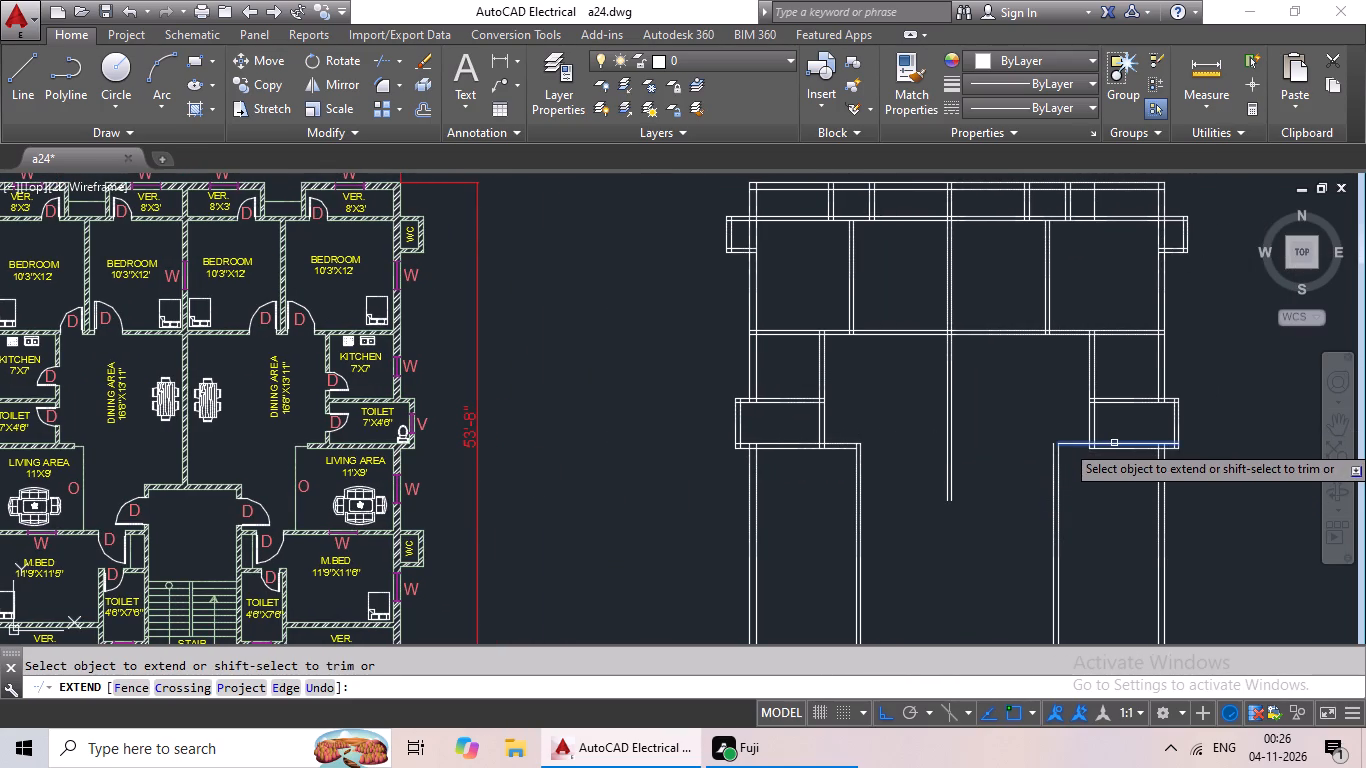
pyautogui.click(1113, 443)
pyautogui.click(1069, 446)
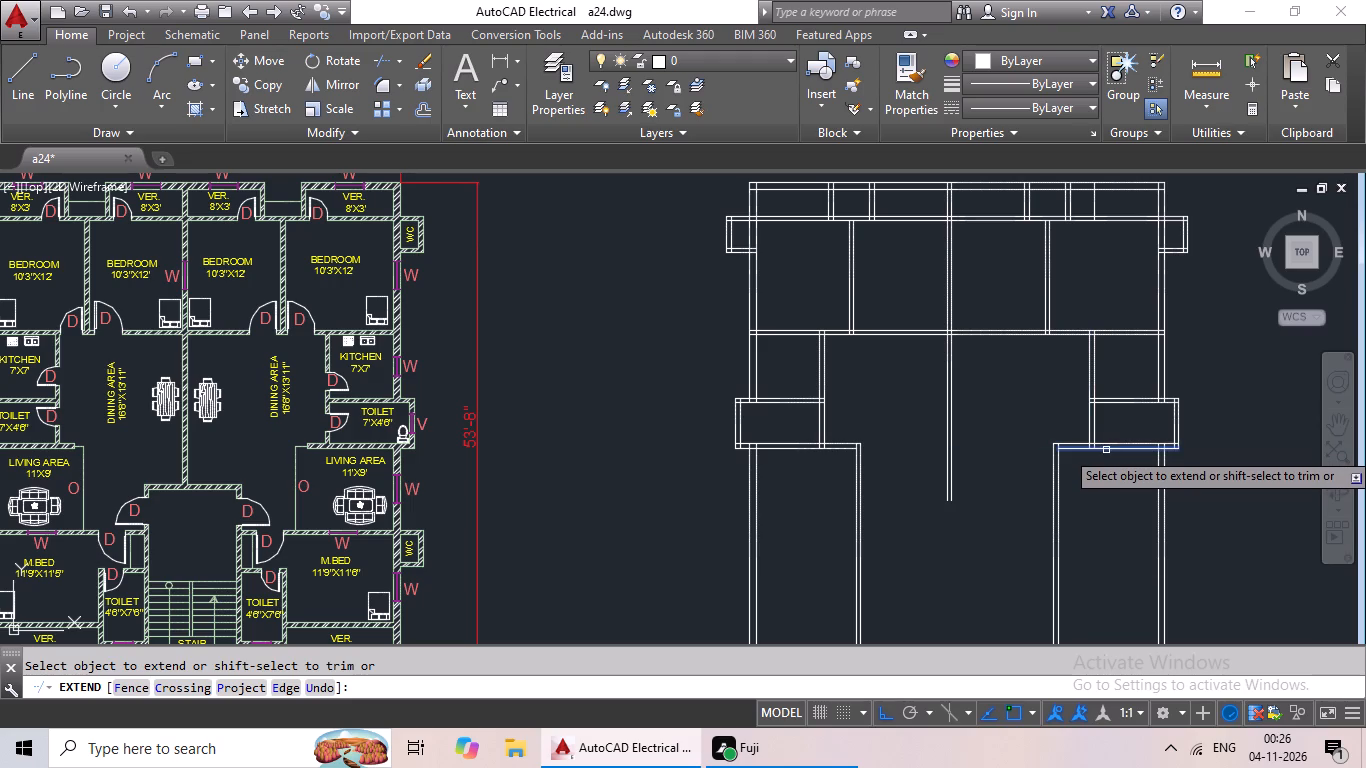
pyautogui.click(1106, 450)
pyautogui.click(1073, 449)
pyautogui.scroll(-2, 1039, 490)
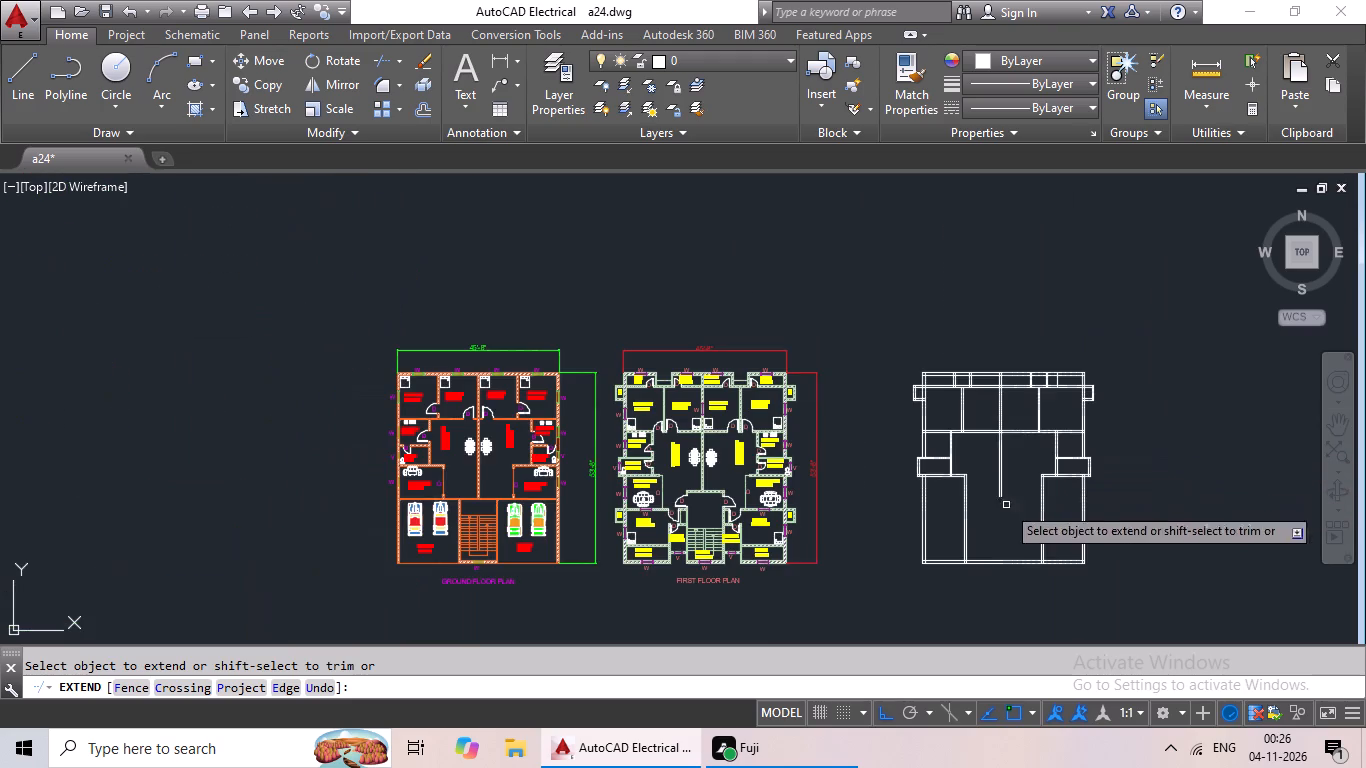
pyautogui.moveTo(956, 496); pyautogui.dragTo(969, 470, button='middle')
pyautogui.scroll(2, 969, 469)
pyautogui.moveTo(968, 470); pyautogui.dragTo(1030, 392, button='middle')
pyautogui.scroll(-2, 1038, 380)
pyautogui.press('Escape')
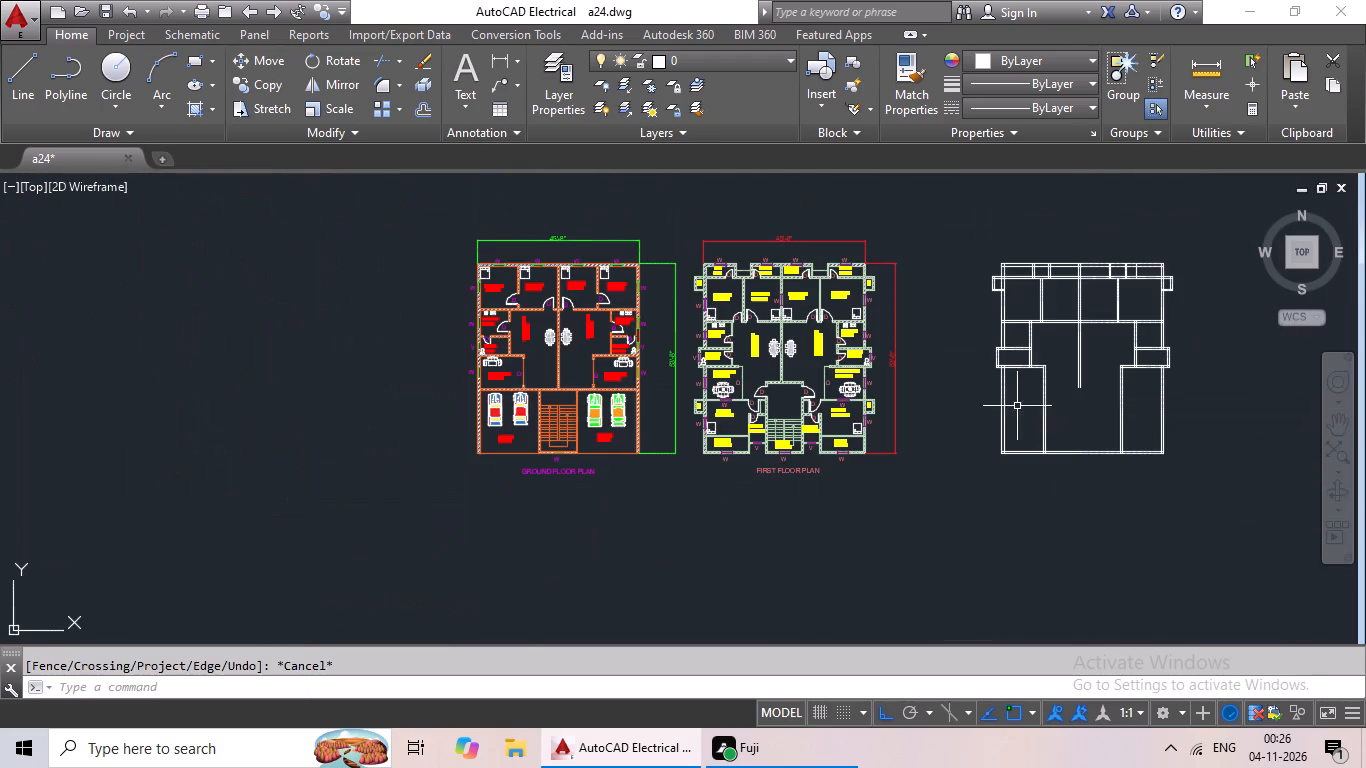
# Offset the lower wall line of each projecting toilet 9' downward to mark the bottom of both living areas.
pyautogui.press('Escape')
pyautogui.scroll(2, 743, 407)
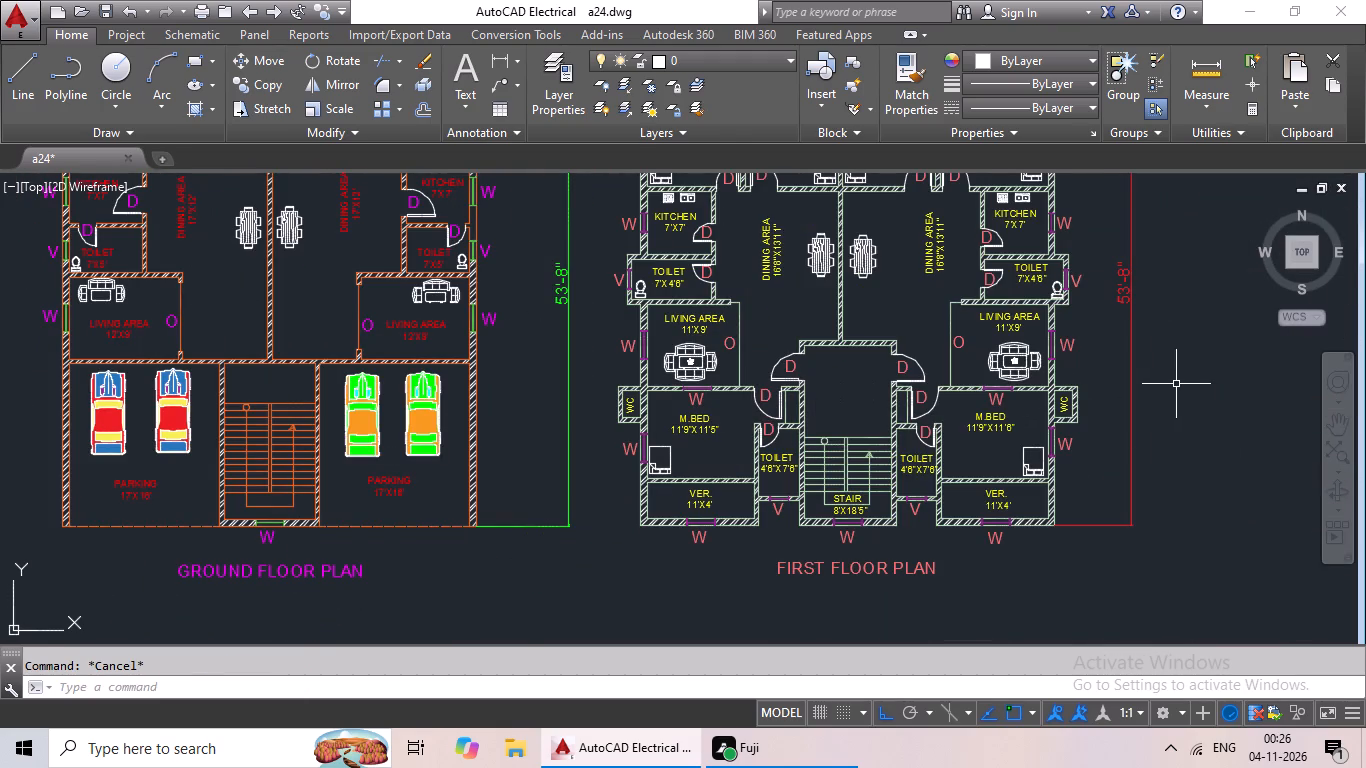
pyautogui.moveTo(1175, 379); pyautogui.dragTo(1068, 427, button='middle')
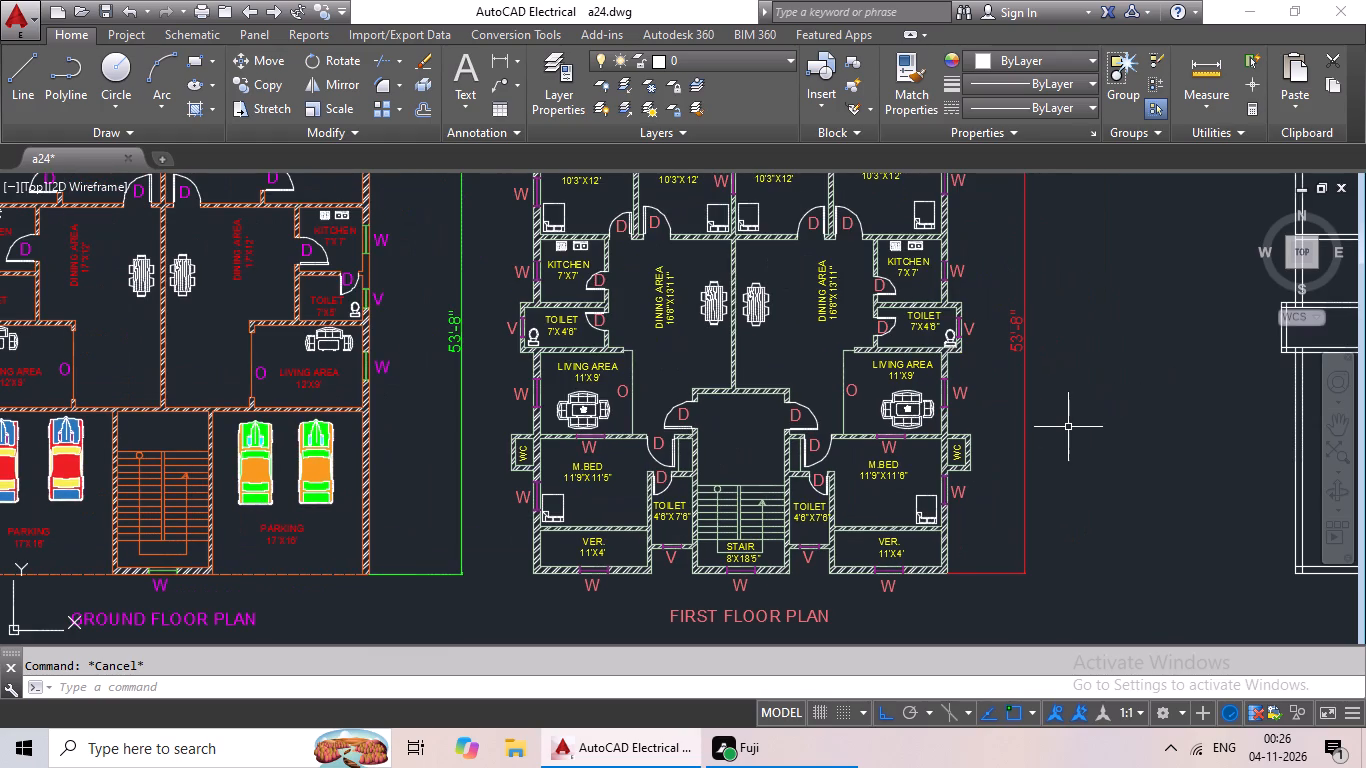
pyautogui.moveTo(1060, 426); pyautogui.dragTo(979, 470, button='middle')
pyautogui.moveTo(1030, 449); pyautogui.dragTo(864, 482, button='middle')
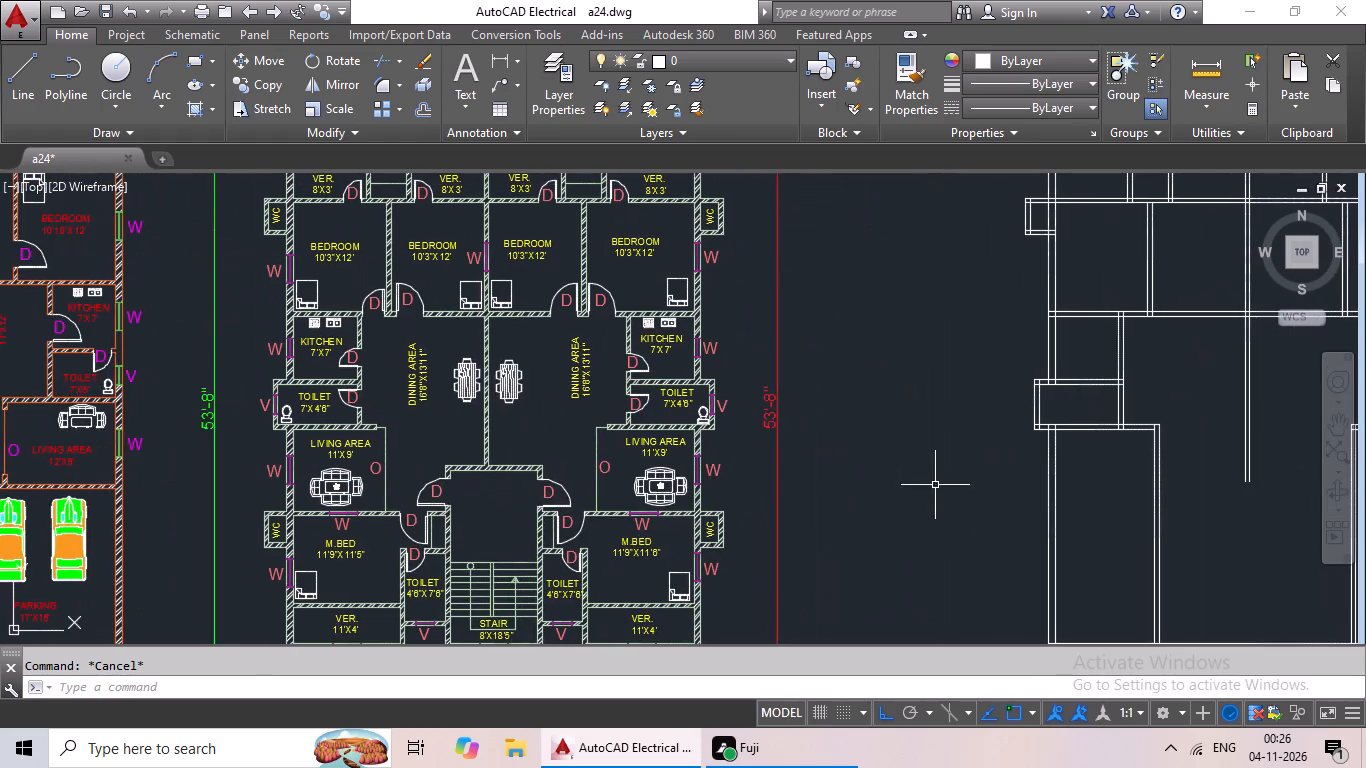
pyautogui.moveTo(1029, 486); pyautogui.dragTo(673, 500, button='middle')
pyautogui.press('Escape')
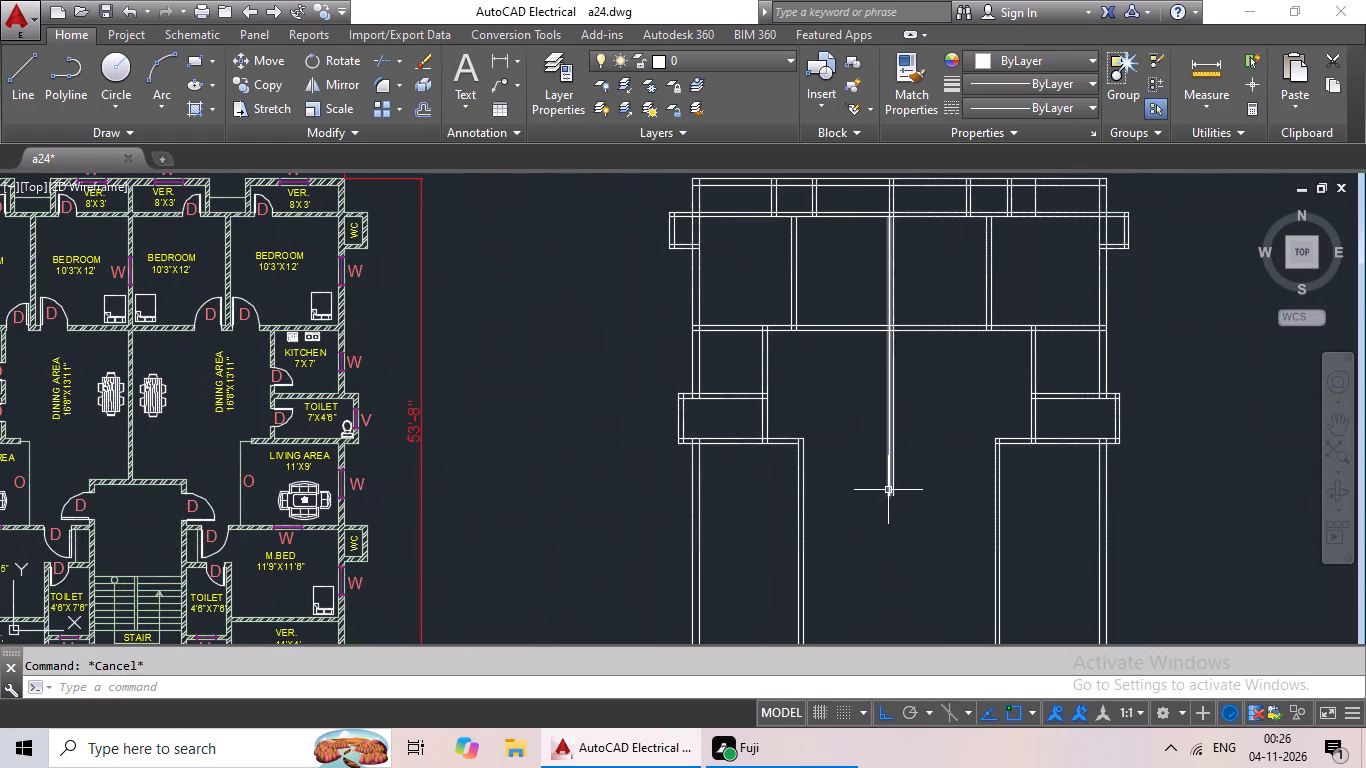
pyautogui.press('o')
pyautogui.press('Return')
pyautogui.write("9'")
pyautogui.press('Return')
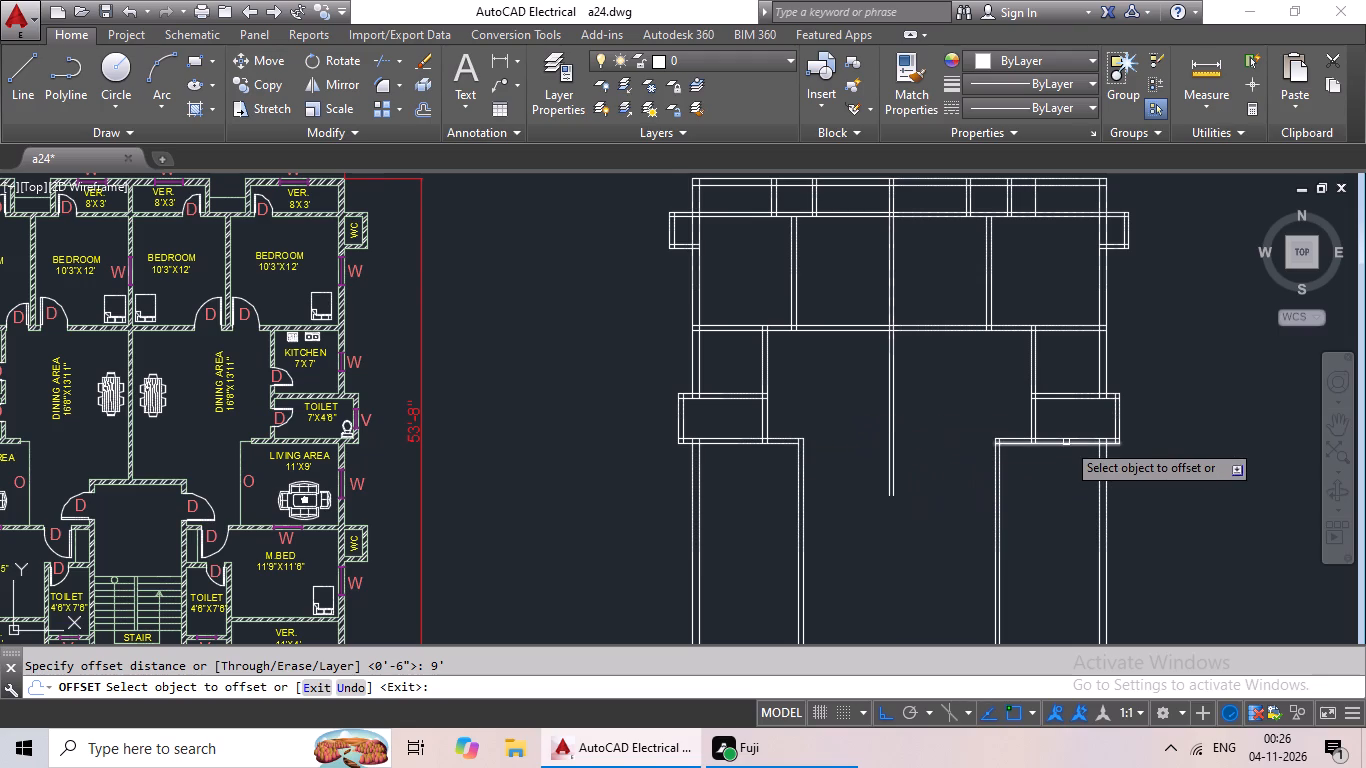
pyautogui.moveTo(1061, 445); pyautogui.dragTo(1040, 479)
pyautogui.click(1034, 504)
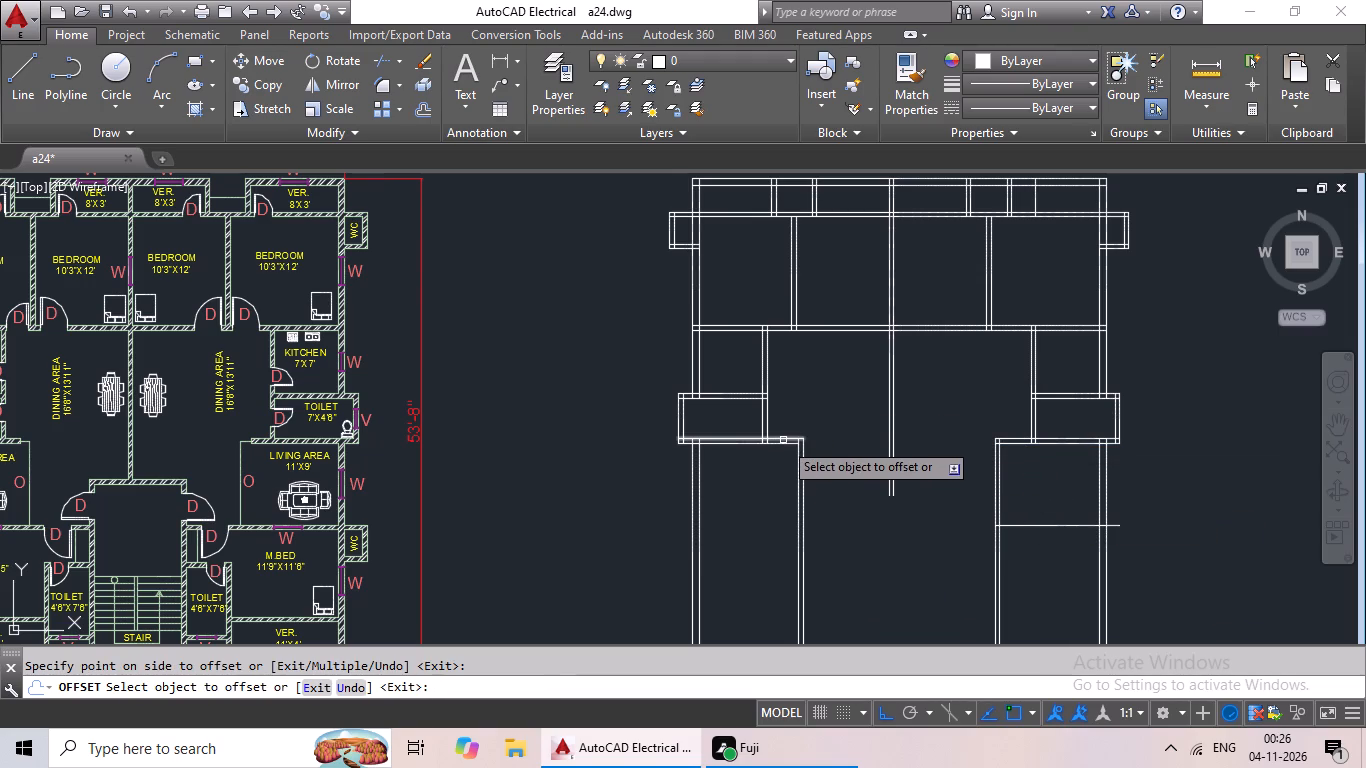
pyautogui.moveTo(781, 444); pyautogui.dragTo(769, 473)
pyautogui.click(754, 522)
pyautogui.press('Escape')
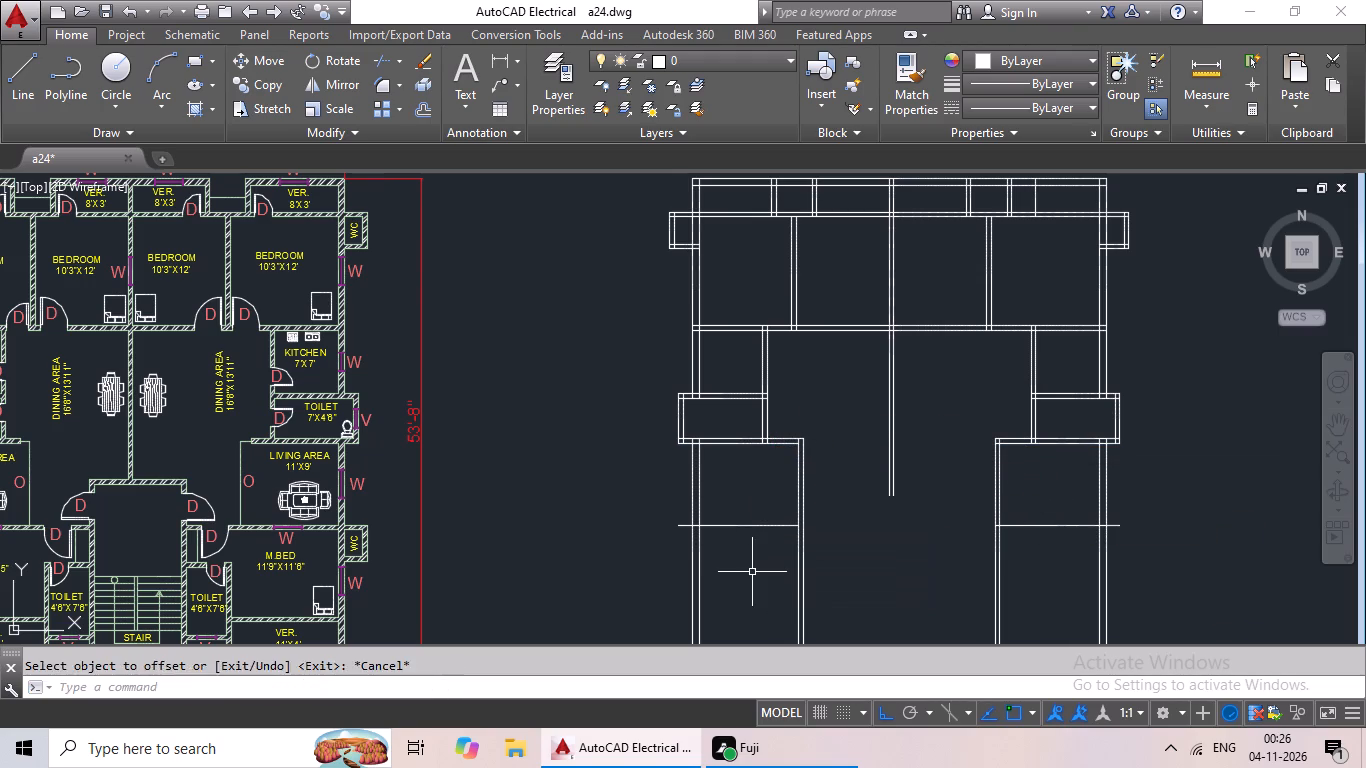
pyautogui.press('Escape')
pyautogui.press('Escape')
pyautogui.scroll(-1, 752, 572)
pyautogui.press('Escape')
pyautogui.press('Escape')
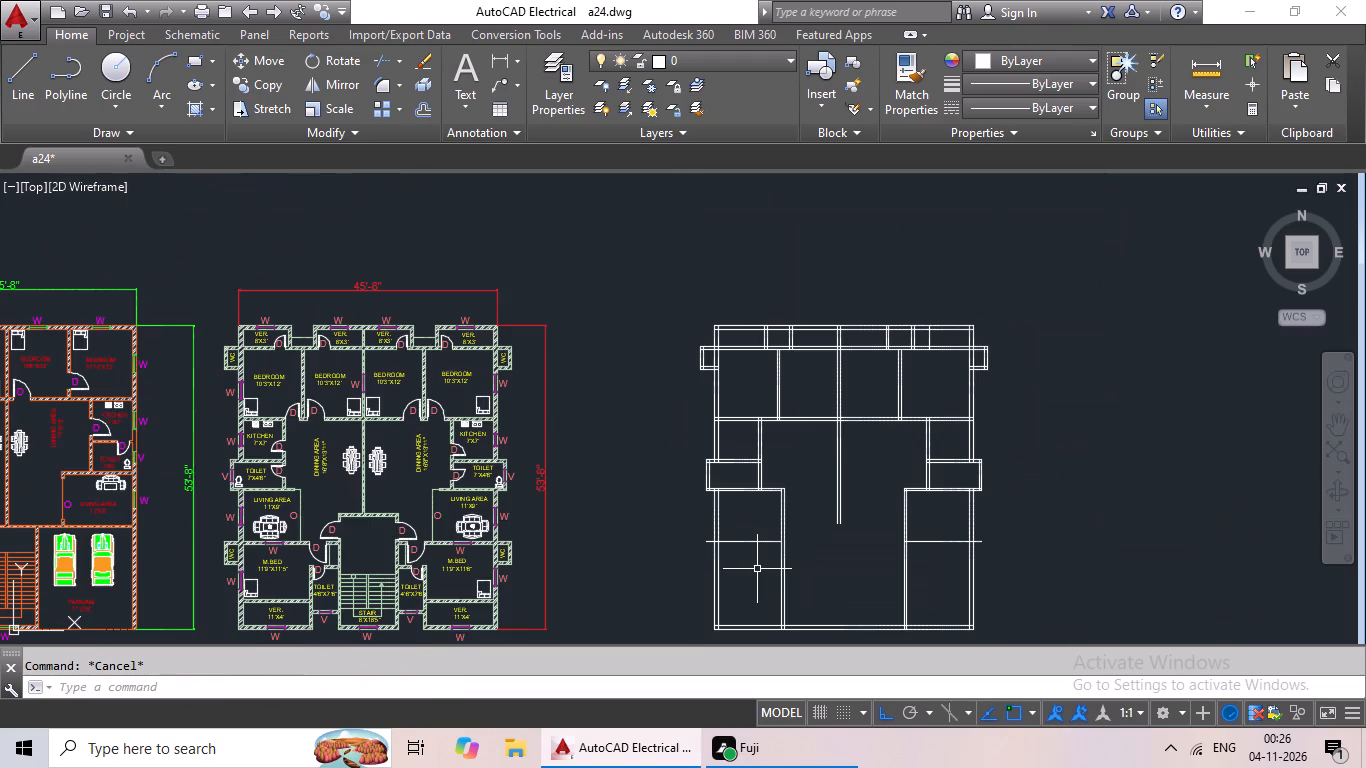
# Offset both new horizontal lines below the living areas 6" downward to give the walls their thickness.
pyautogui.press('o')
pyautogui.press('Return')
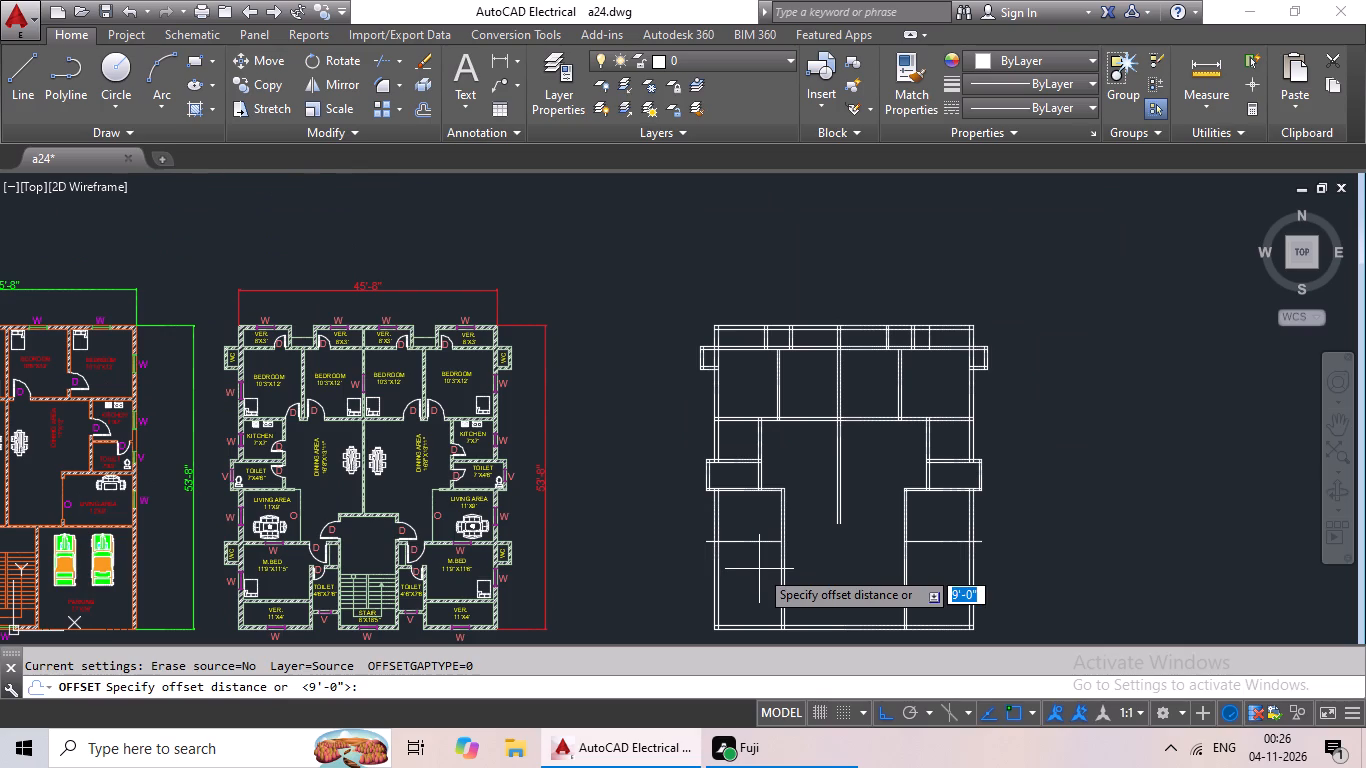
pyautogui.write('6"')
pyautogui.press('Return')
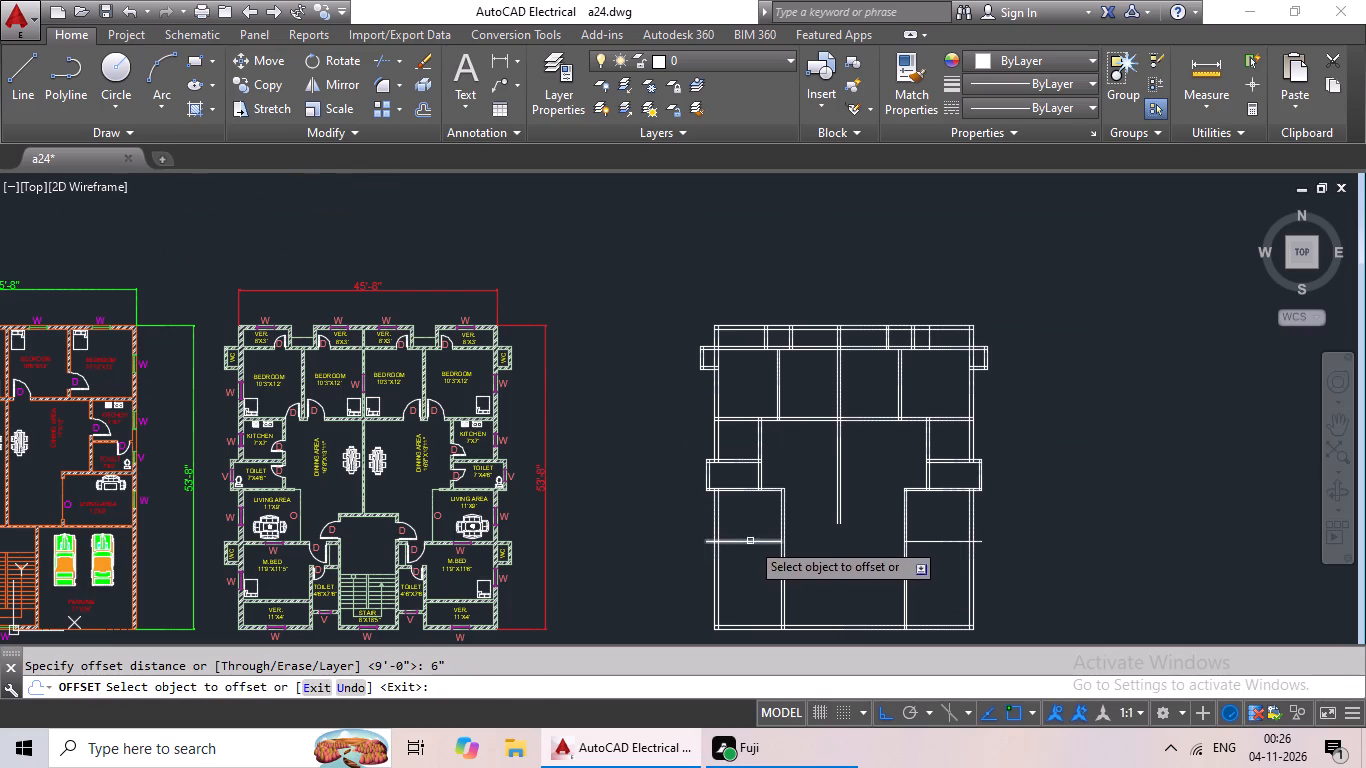
pyautogui.click(750, 541)
pyautogui.click(734, 558)
pyautogui.moveTo(957, 542); pyautogui.dragTo(941, 567)
pyautogui.click(941, 567)
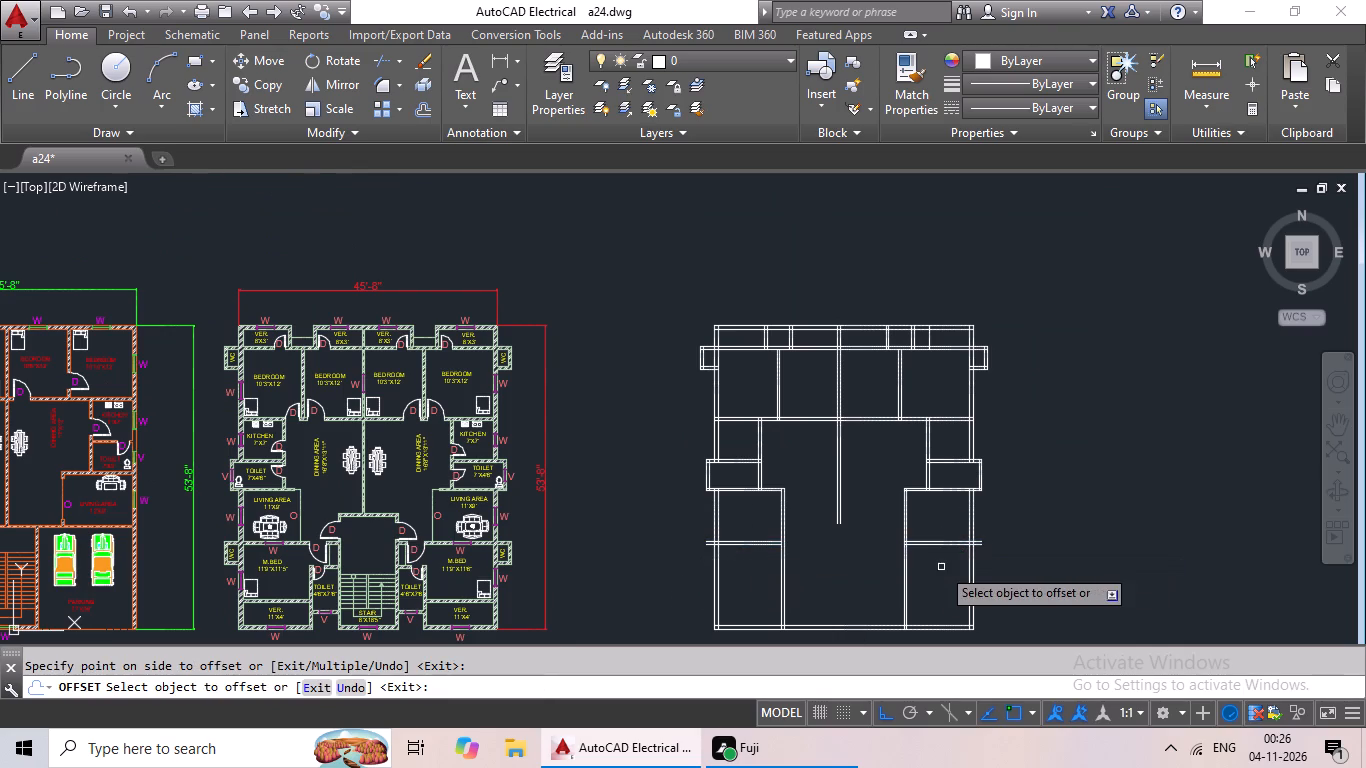
pyautogui.press('Escape')
pyautogui.press('Escape')
pyautogui.press('Escape')
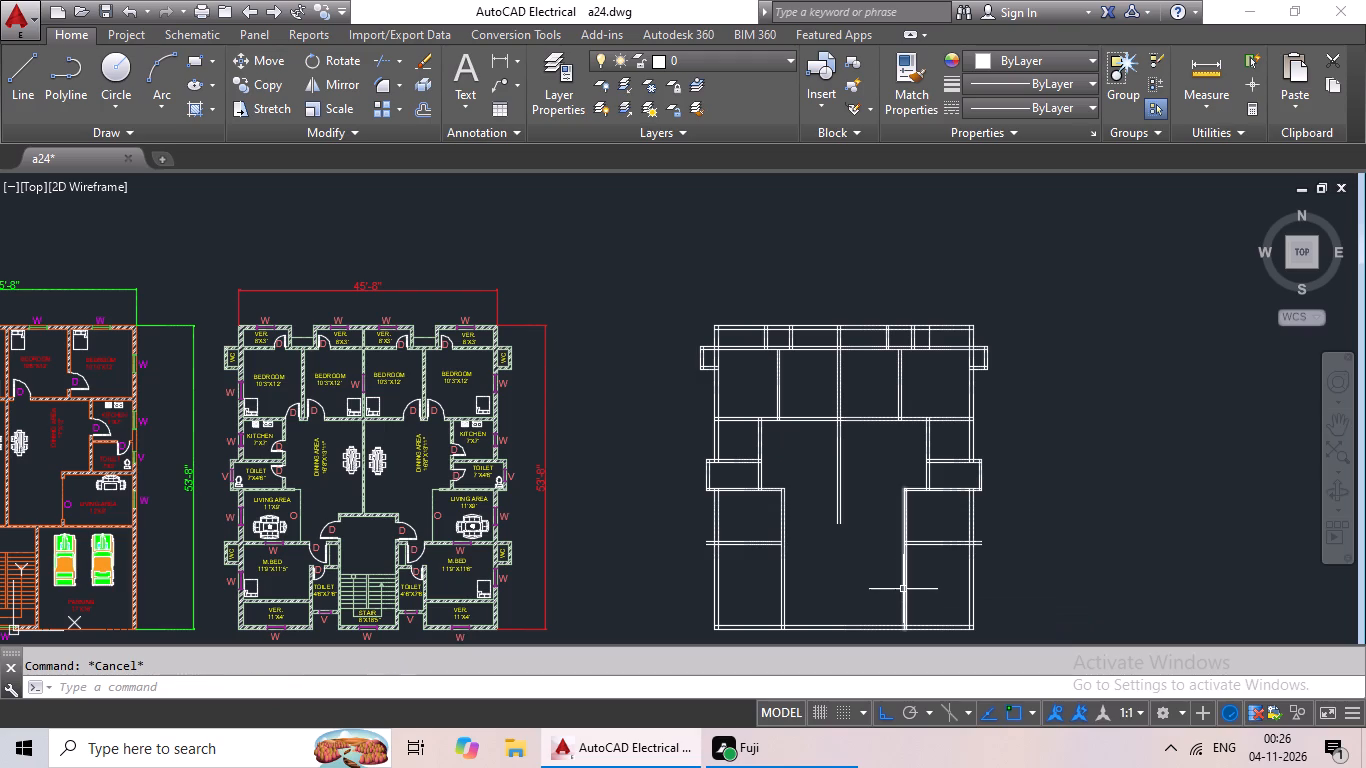
# Trim the ends of the new horizontal wall lines that project beyond the outer walls on both sides.
pyautogui.press('t')
pyautogui.press('r')
pyautogui.press('space')
pyautogui.press('space')
pyautogui.scroll(3, 719, 558)
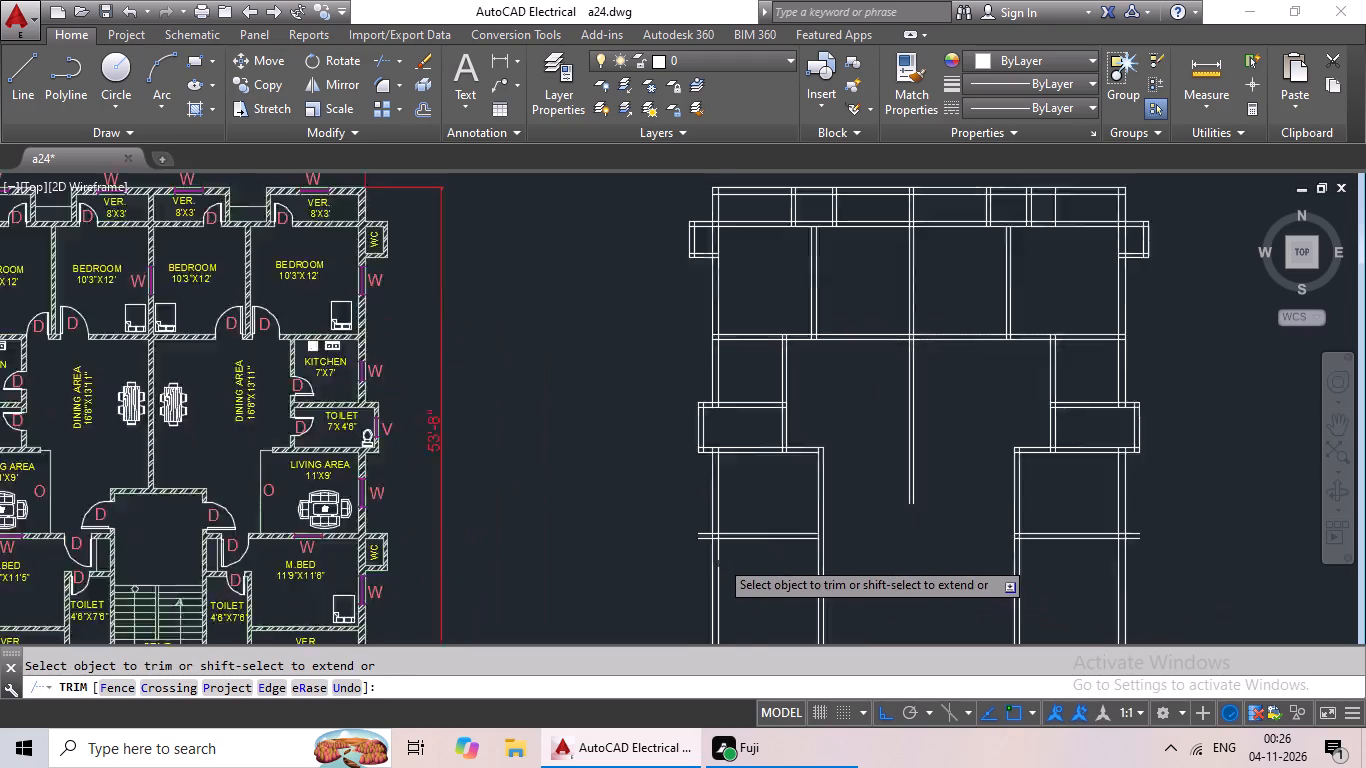
pyautogui.scroll(4, 719, 558)
pyautogui.moveTo(692, 391); pyautogui.dragTo(635, 495)
pyautogui.click(635, 492)
pyautogui.scroll(-3, 720, 479)
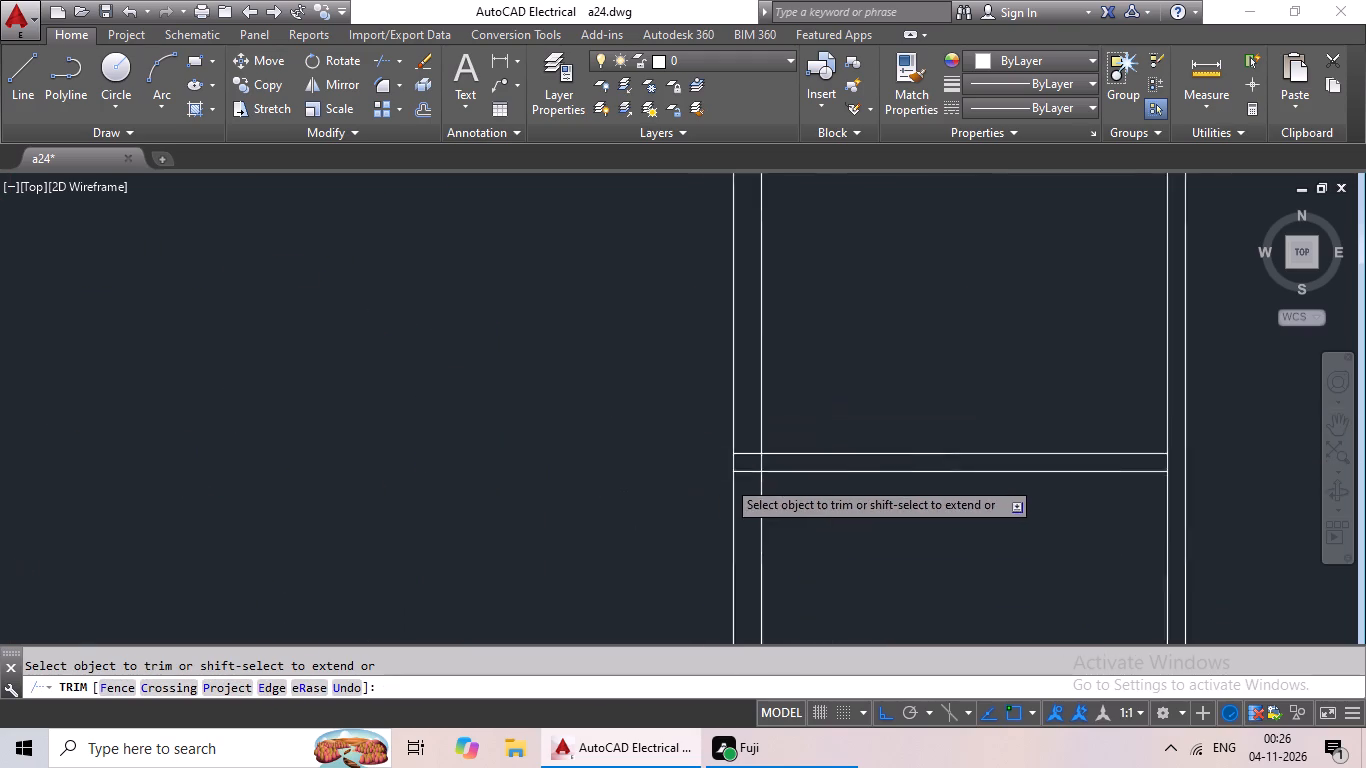
pyautogui.moveTo(815, 514); pyautogui.dragTo(312, 423, button='middle')
pyautogui.scroll(-2, 681, 454)
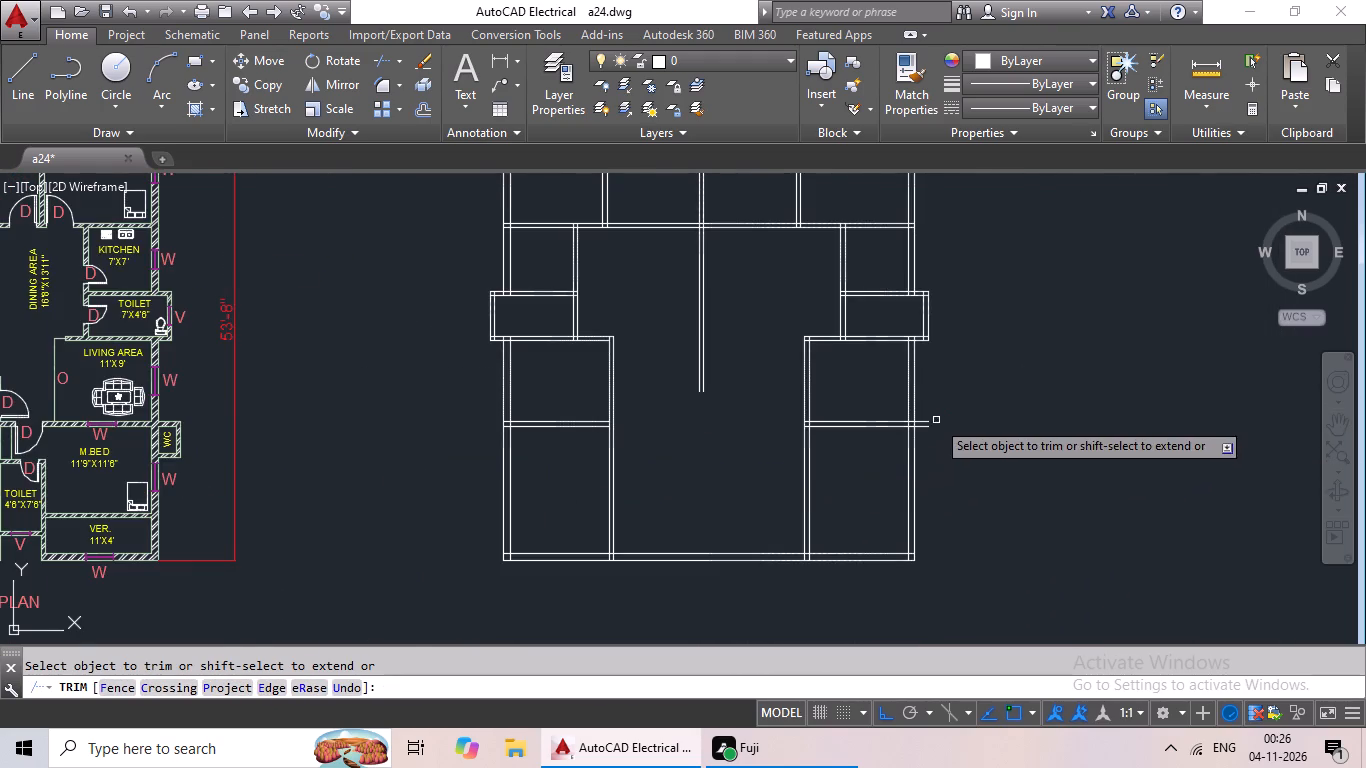
pyautogui.scroll(3, 936, 420)
pyautogui.moveTo(898, 401); pyautogui.dragTo(853, 513)
pyautogui.click(858, 504)
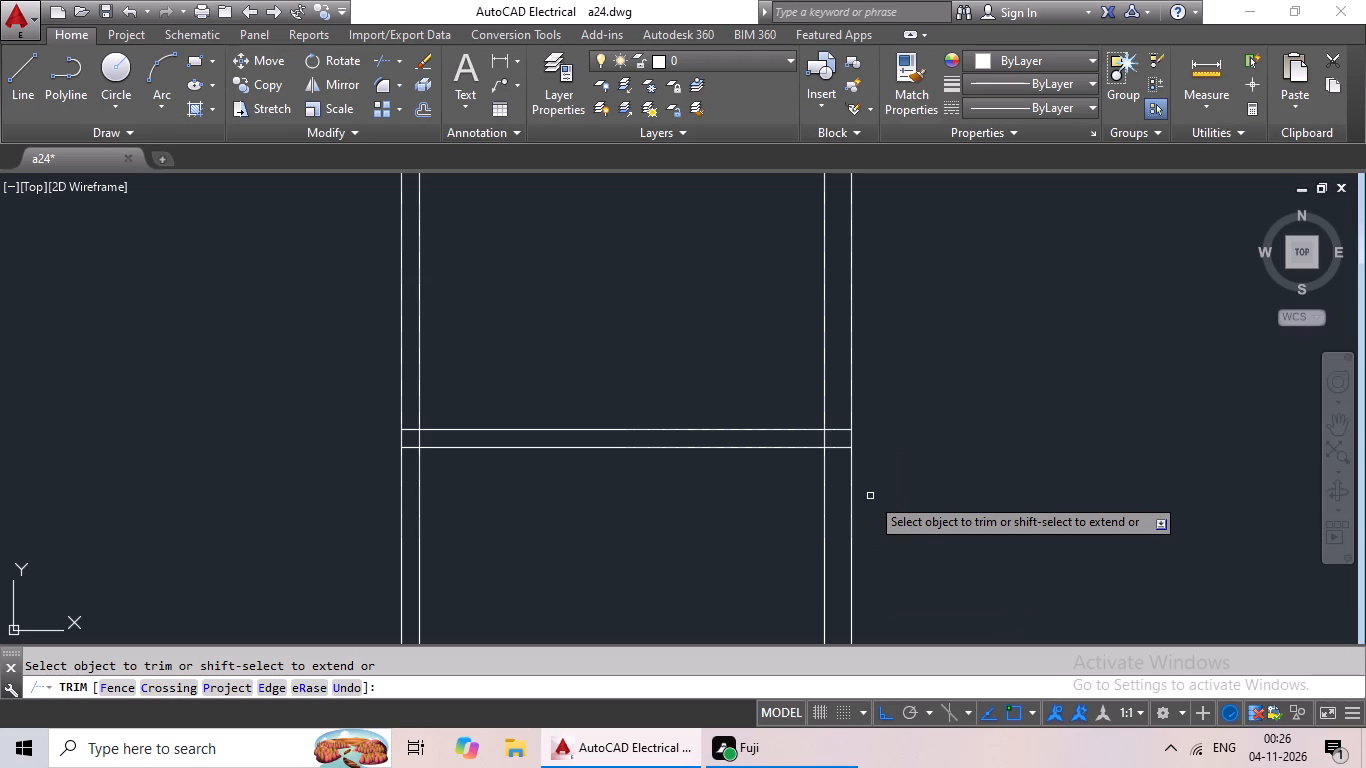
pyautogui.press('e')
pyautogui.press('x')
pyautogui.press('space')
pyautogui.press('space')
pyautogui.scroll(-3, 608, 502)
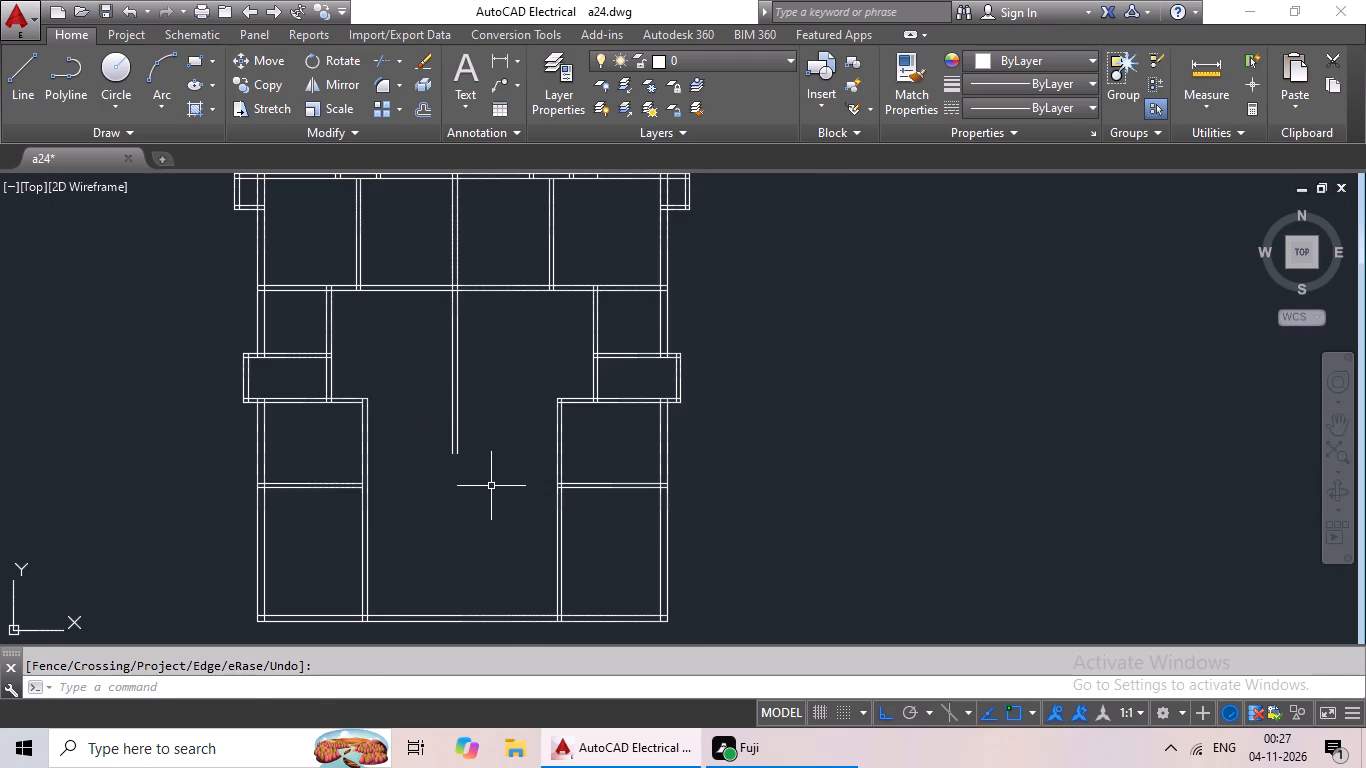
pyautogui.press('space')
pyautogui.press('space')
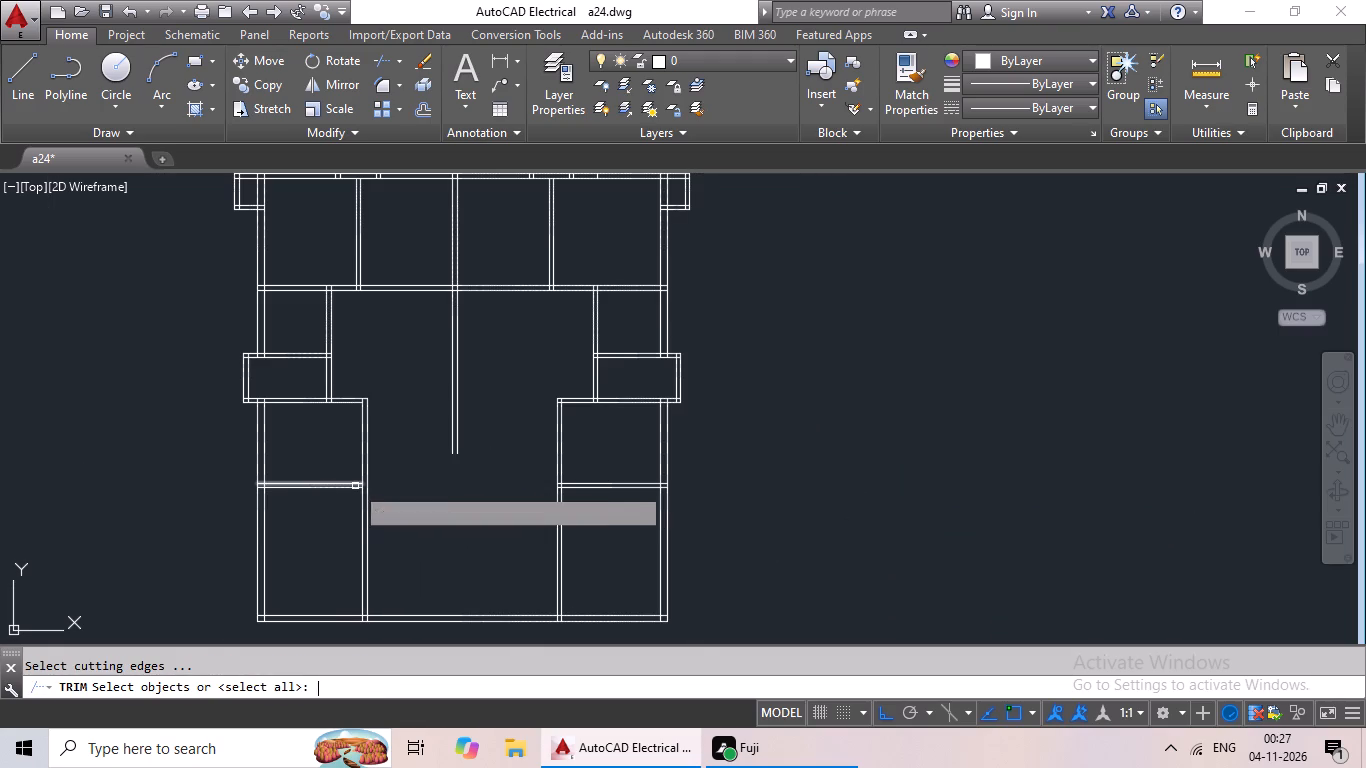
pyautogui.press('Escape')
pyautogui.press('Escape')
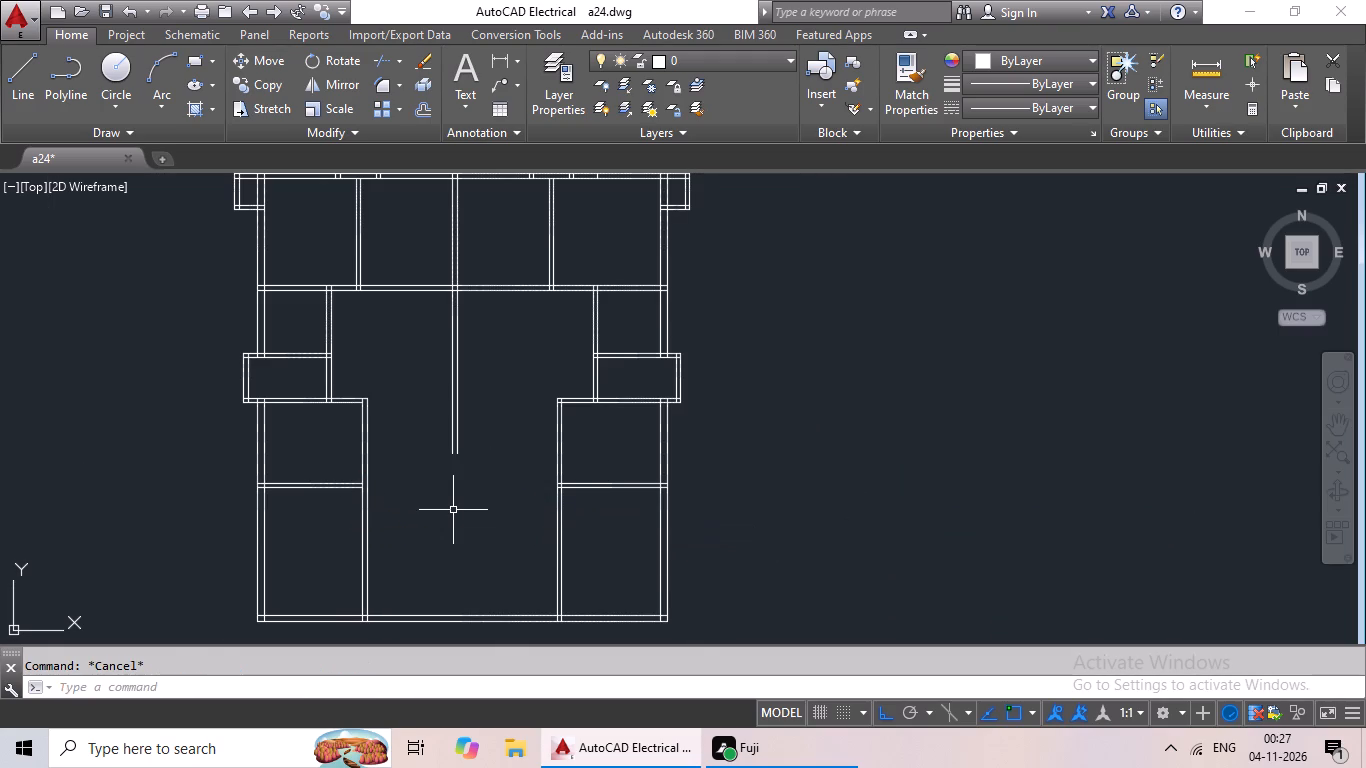
# Extend both lines of the left living area's lower wall to the inner face of the vertical partition.
pyautogui.press('e')
pyautogui.write('x')
pyautogui.press('space')
pyautogui.press('space')
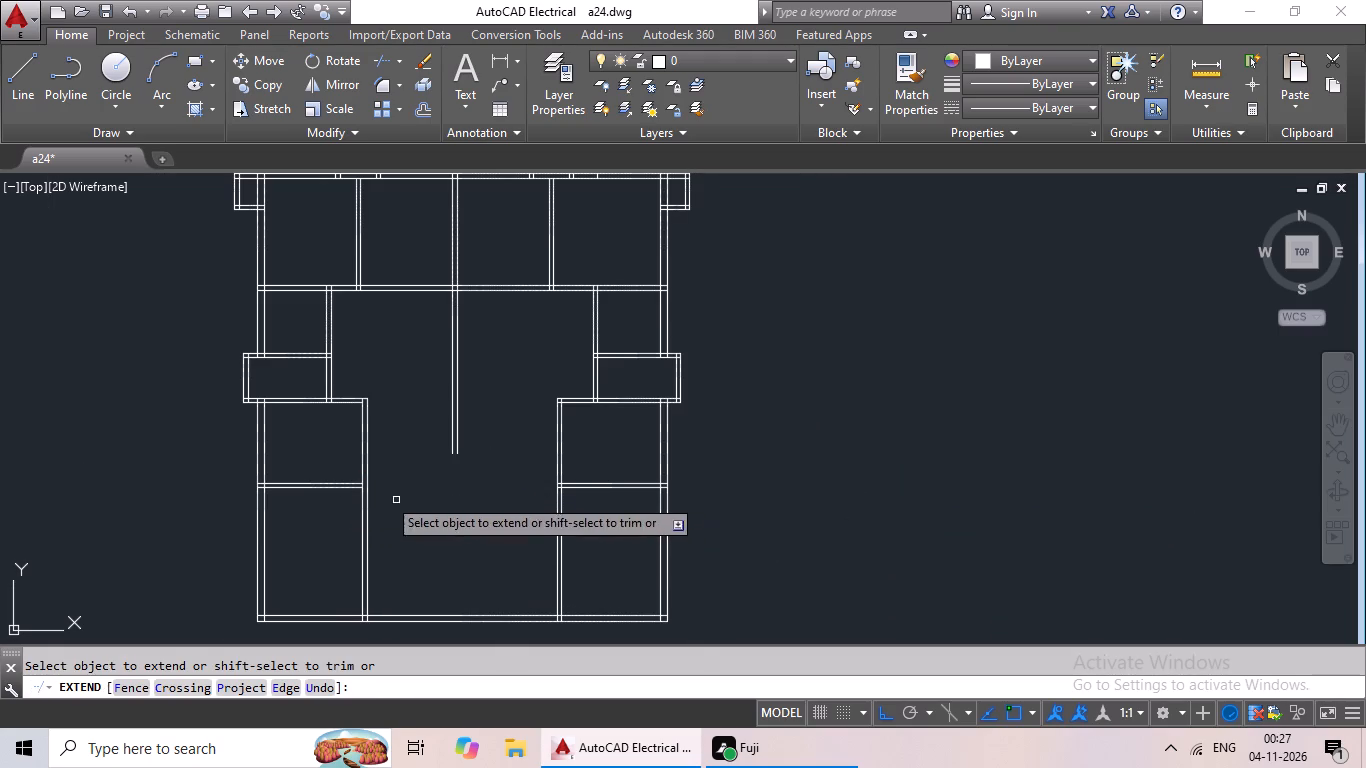
pyautogui.click(355, 483)
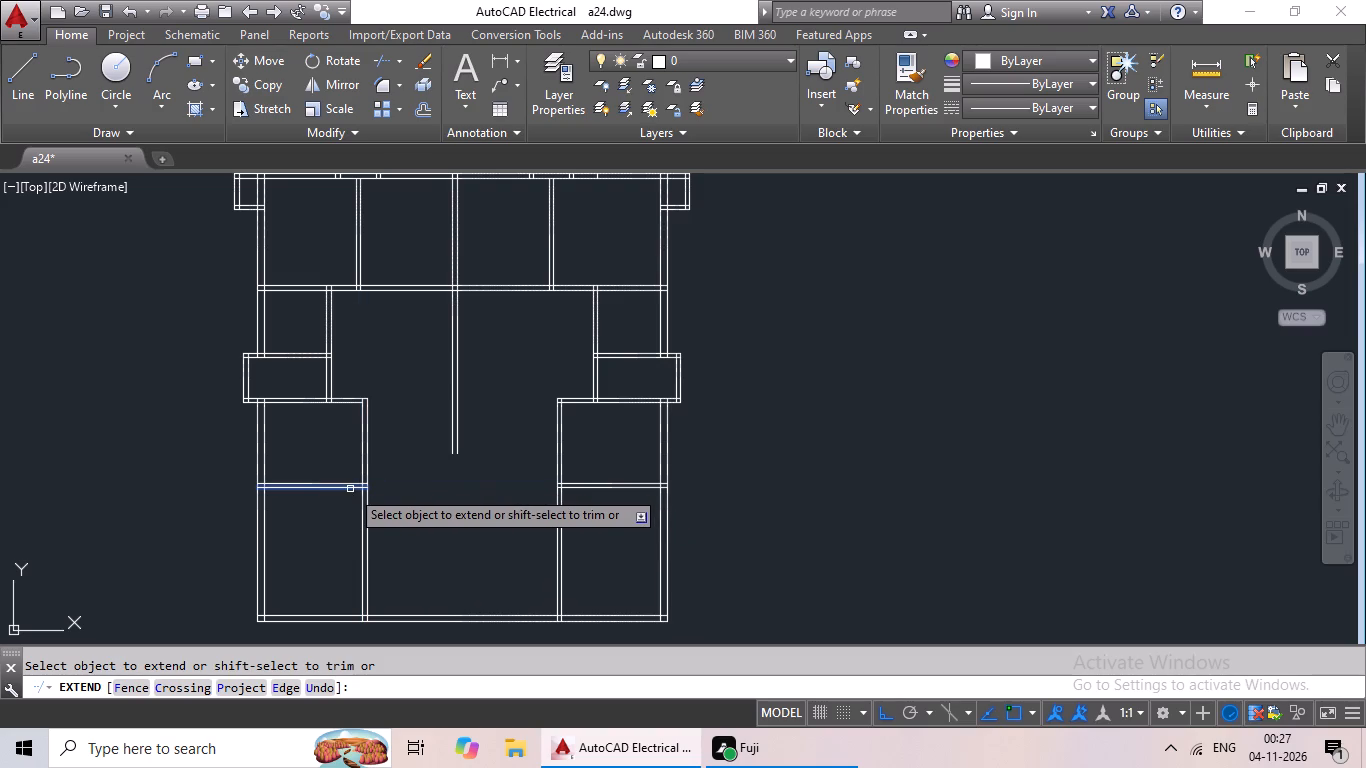
pyautogui.click(350, 489)
# Examine the living areas, master bedrooms and stair in the first floor plan against the new plan, and leave the Extend command.
pyautogui.moveTo(445, 505); pyautogui.dragTo(550, 487, button='middle')
pyautogui.scroll(-2, 559, 480)
pyautogui.moveTo(572, 467); pyautogui.dragTo(630, 454, button='middle')
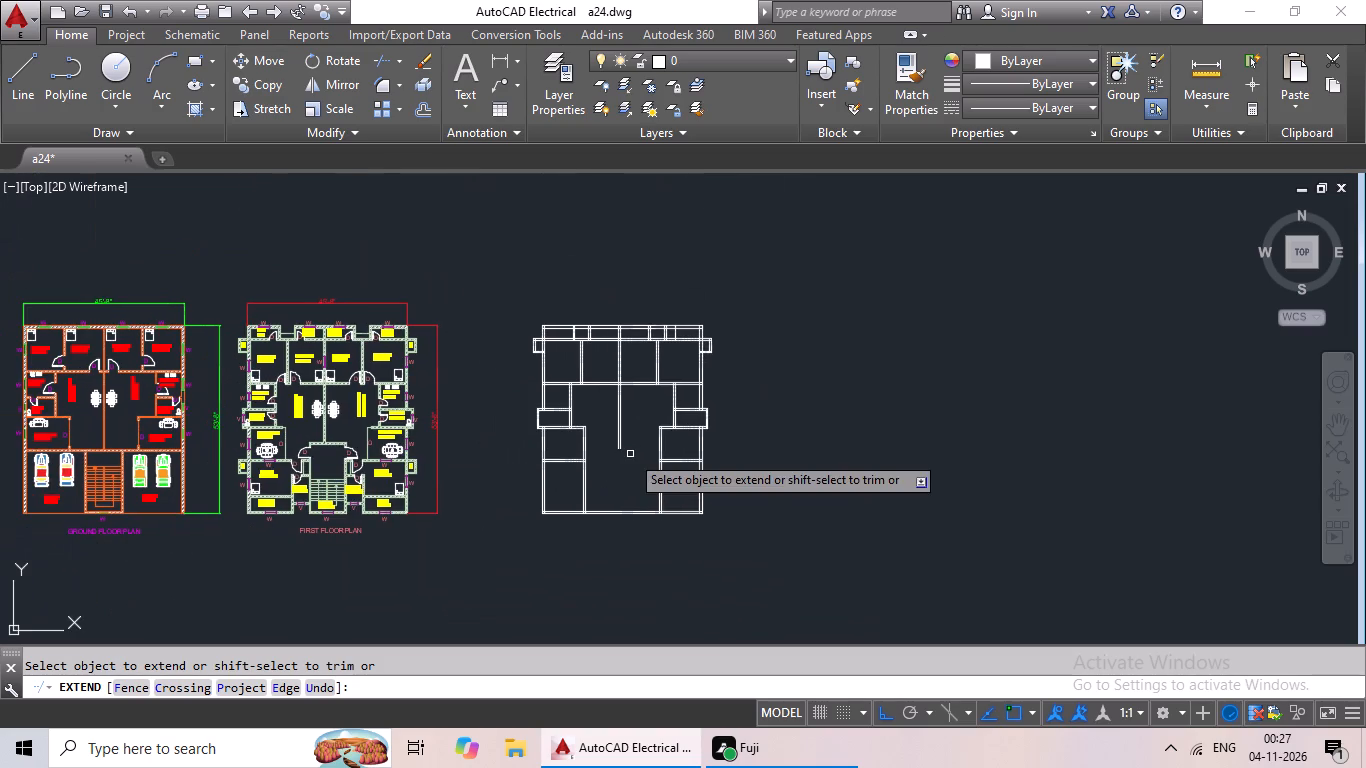
pyautogui.scroll(-2, 623, 465)
pyautogui.middleClick(651, 467)
pyautogui.scroll(4, 630, 468)
pyautogui.moveTo(590, 472); pyautogui.dragTo(764, 466, button='middle')
pyautogui.moveTo(757, 464); pyautogui.dragTo(878, 452, button='middle')
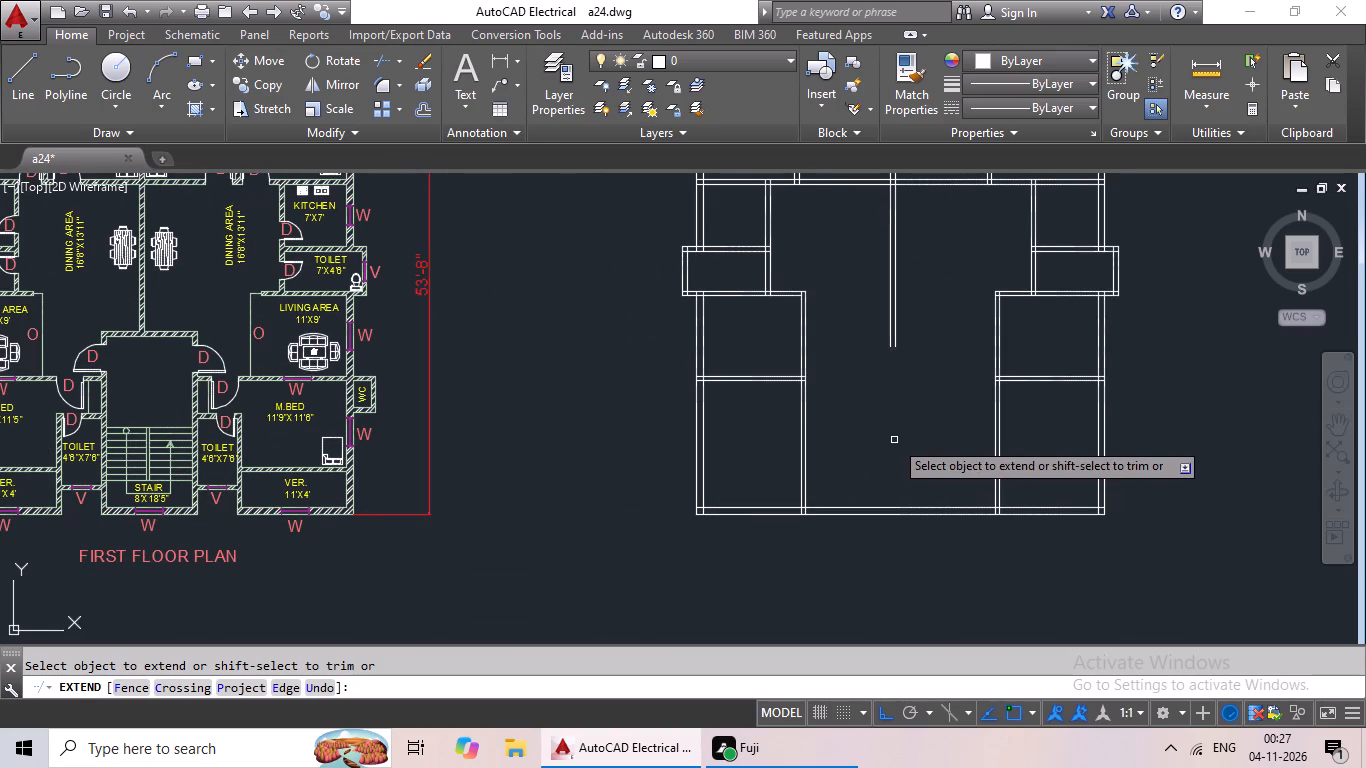
pyautogui.moveTo(758, 440); pyautogui.dragTo(866, 459, button='middle')
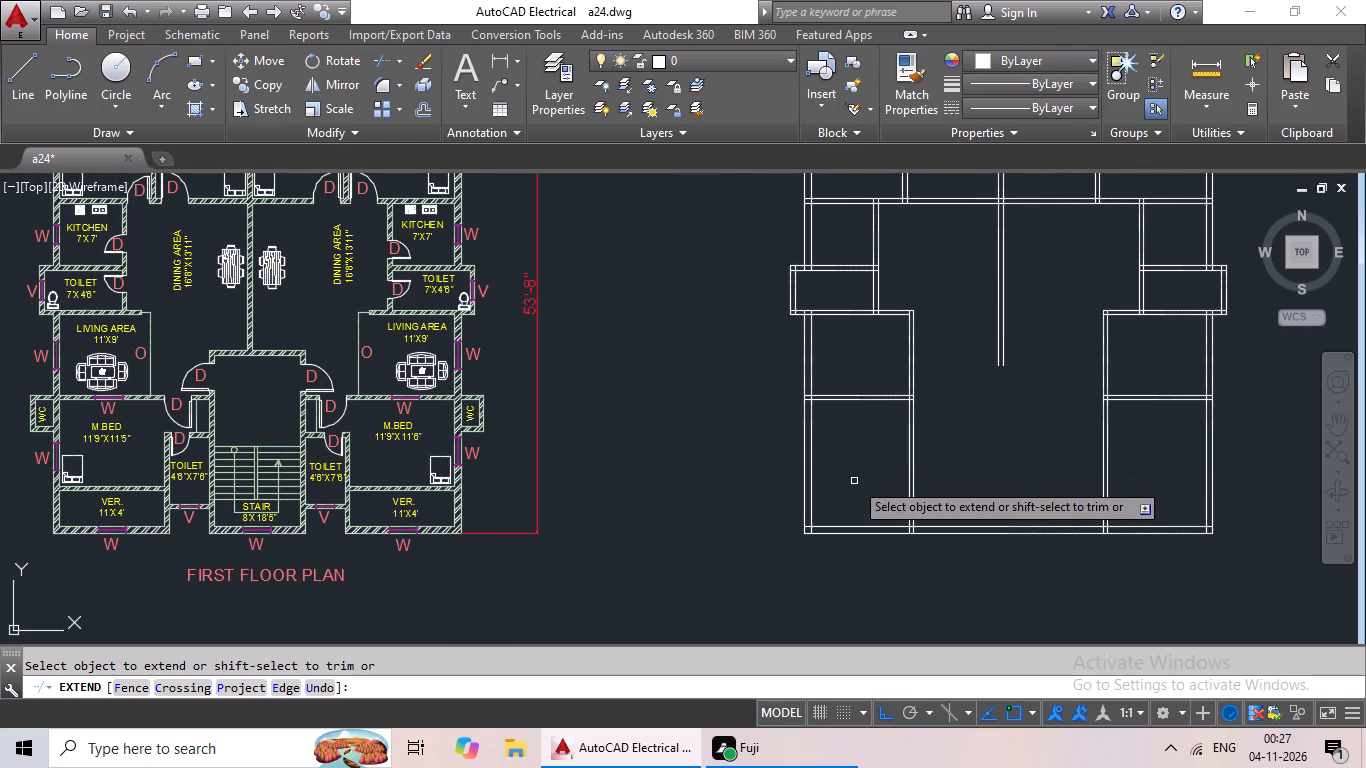
pyautogui.moveTo(853, 470); pyautogui.dragTo(966, 465, button='middle')
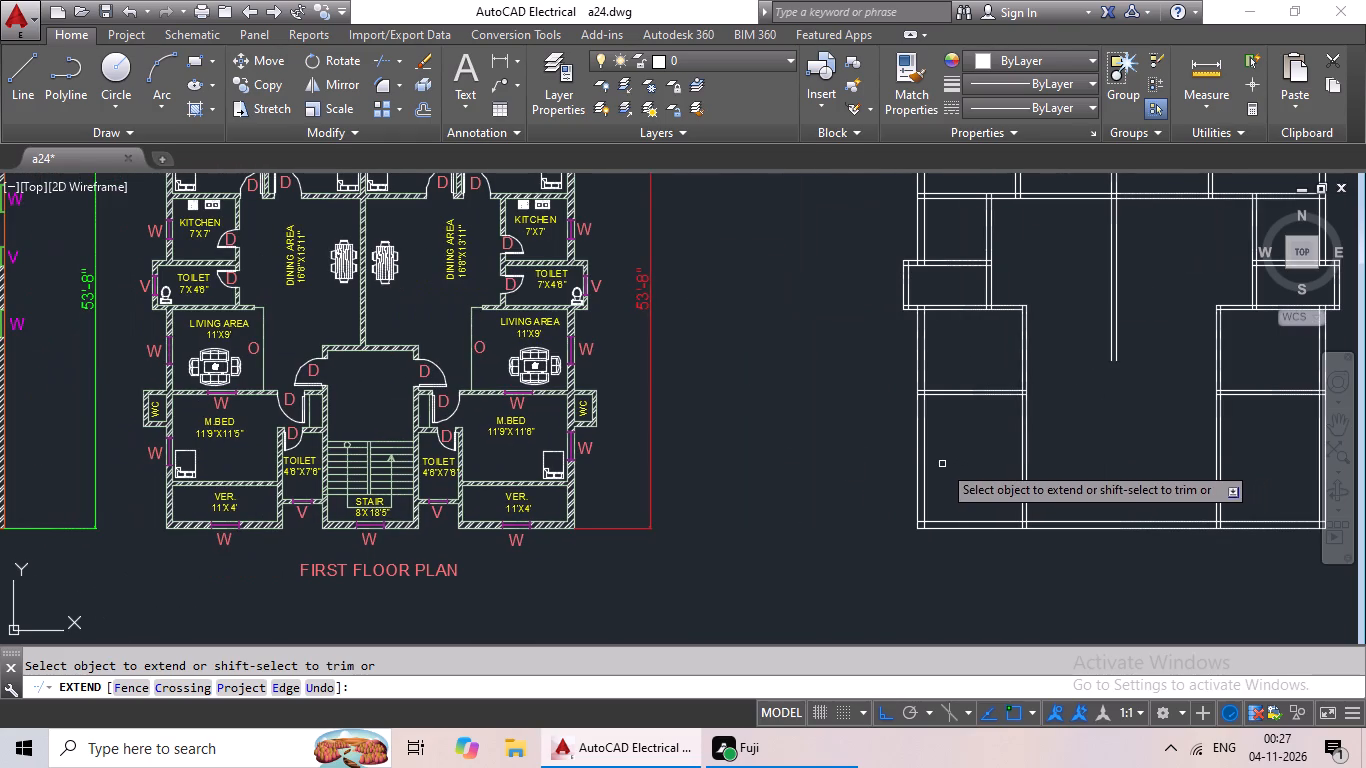
pyautogui.moveTo(934, 447); pyautogui.dragTo(906, 471, button='middle')
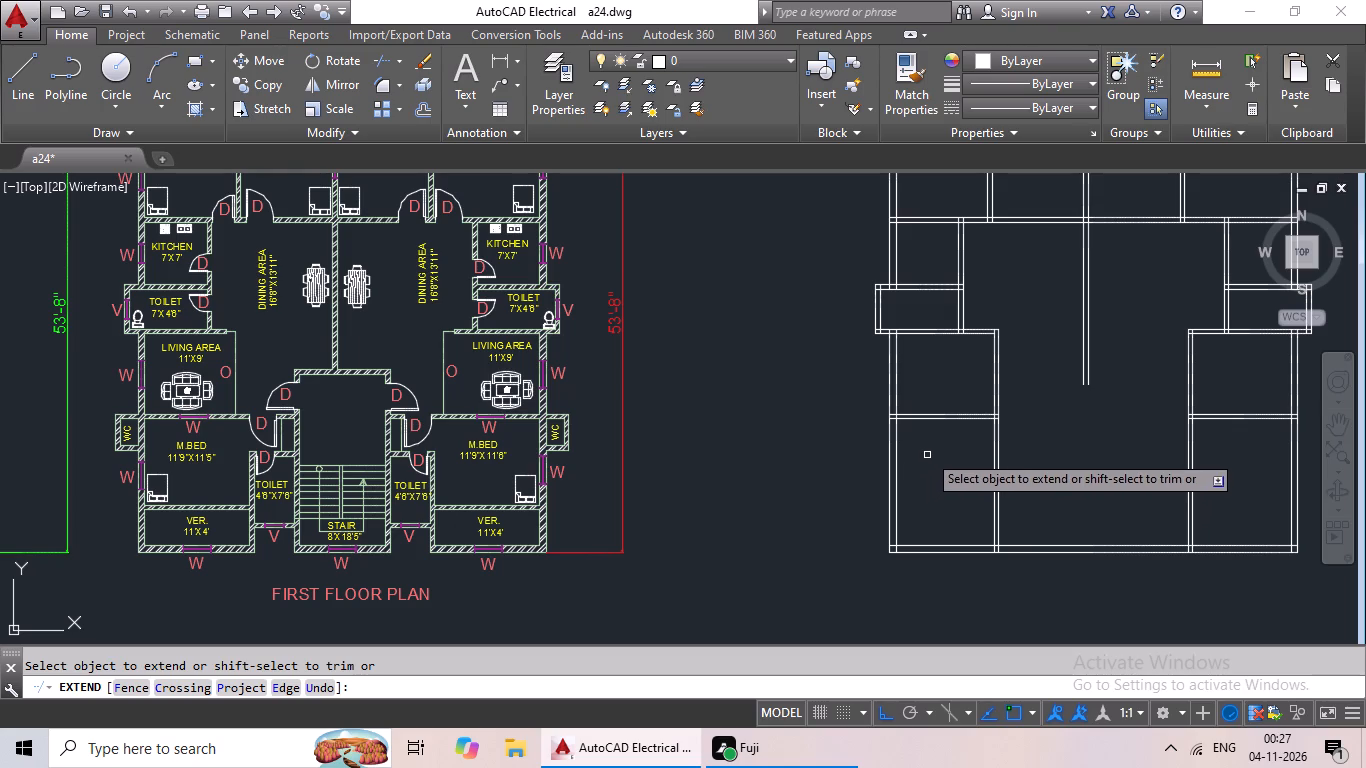
pyautogui.scroll(3, 989, 367)
pyautogui.scroll(-2, 1030, 358)
pyautogui.moveTo(1044, 364); pyautogui.dragTo(938, 422, button='middle')
pyautogui.scroll(-1, 941, 422)
pyautogui.press('Escape')
pyautogui.press('Escape')
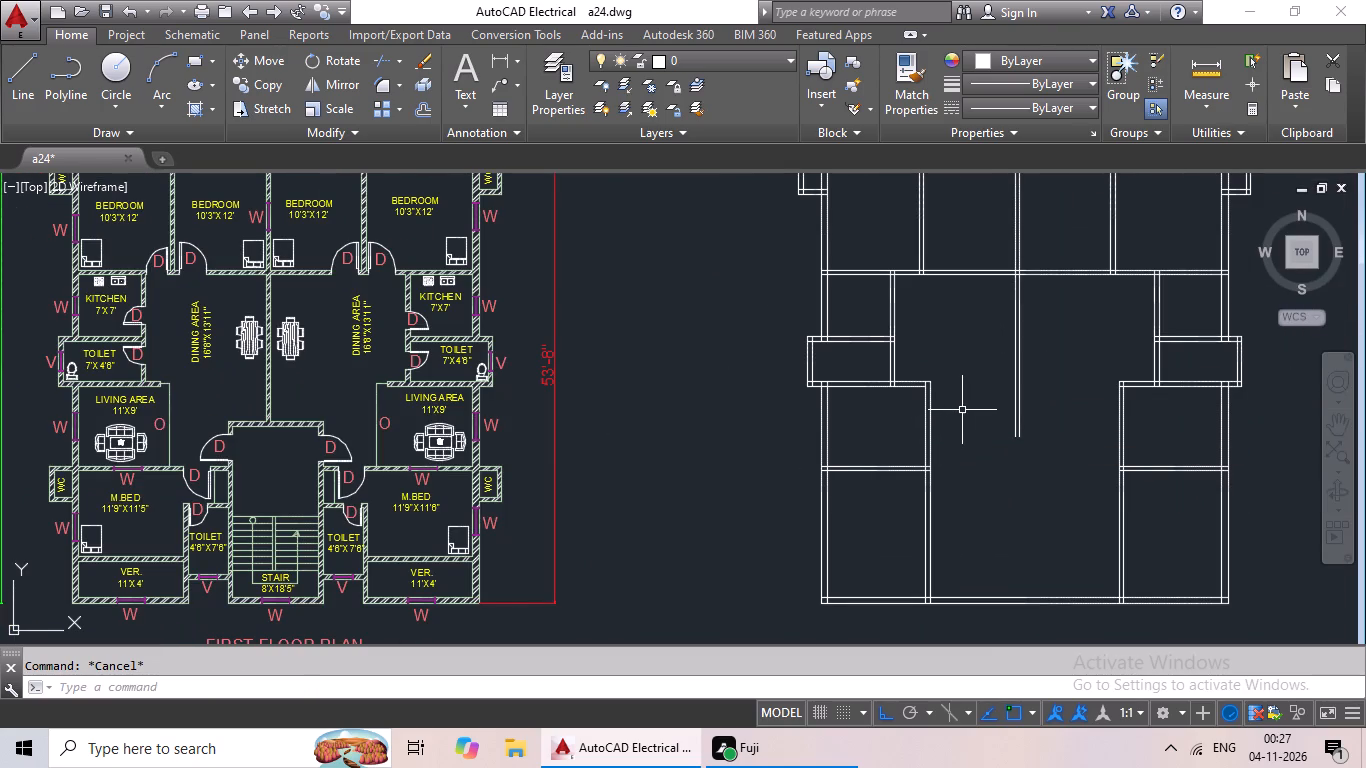
pyautogui.press('Escape')
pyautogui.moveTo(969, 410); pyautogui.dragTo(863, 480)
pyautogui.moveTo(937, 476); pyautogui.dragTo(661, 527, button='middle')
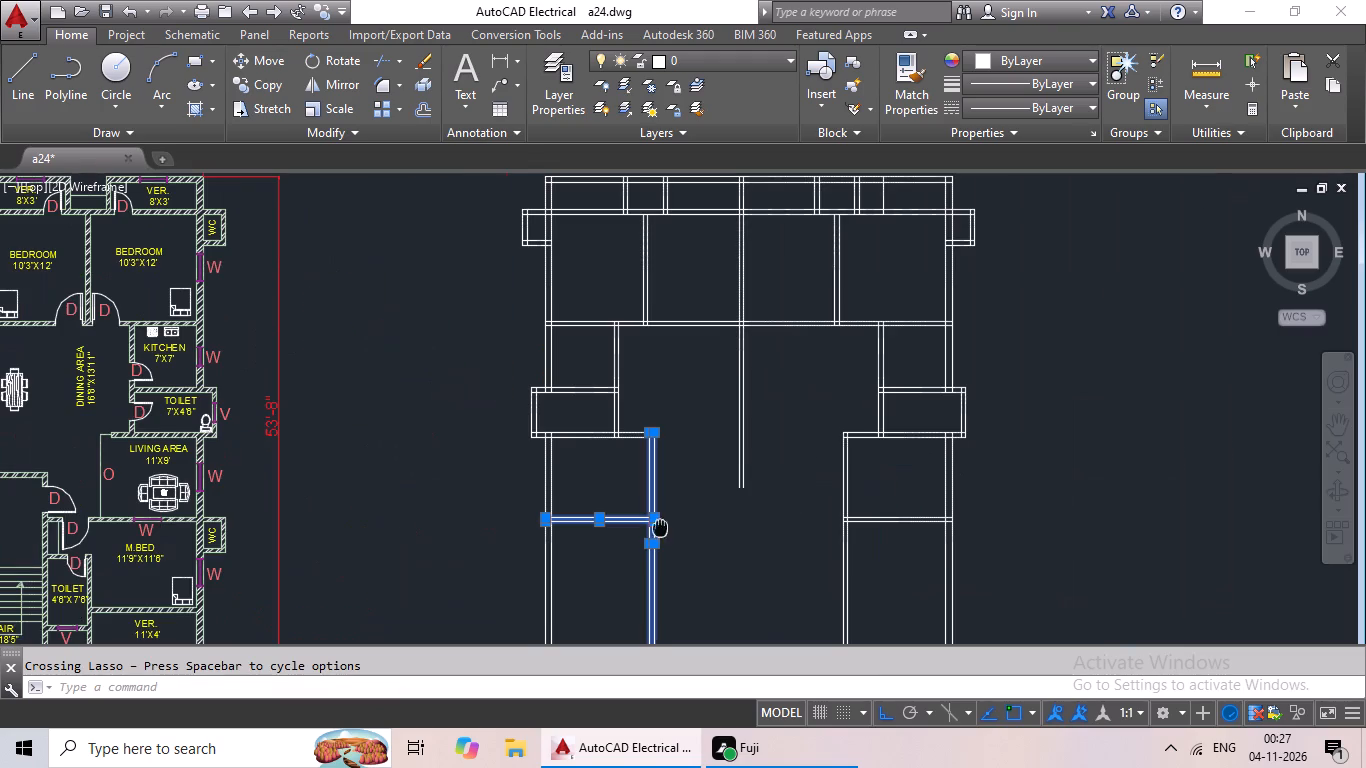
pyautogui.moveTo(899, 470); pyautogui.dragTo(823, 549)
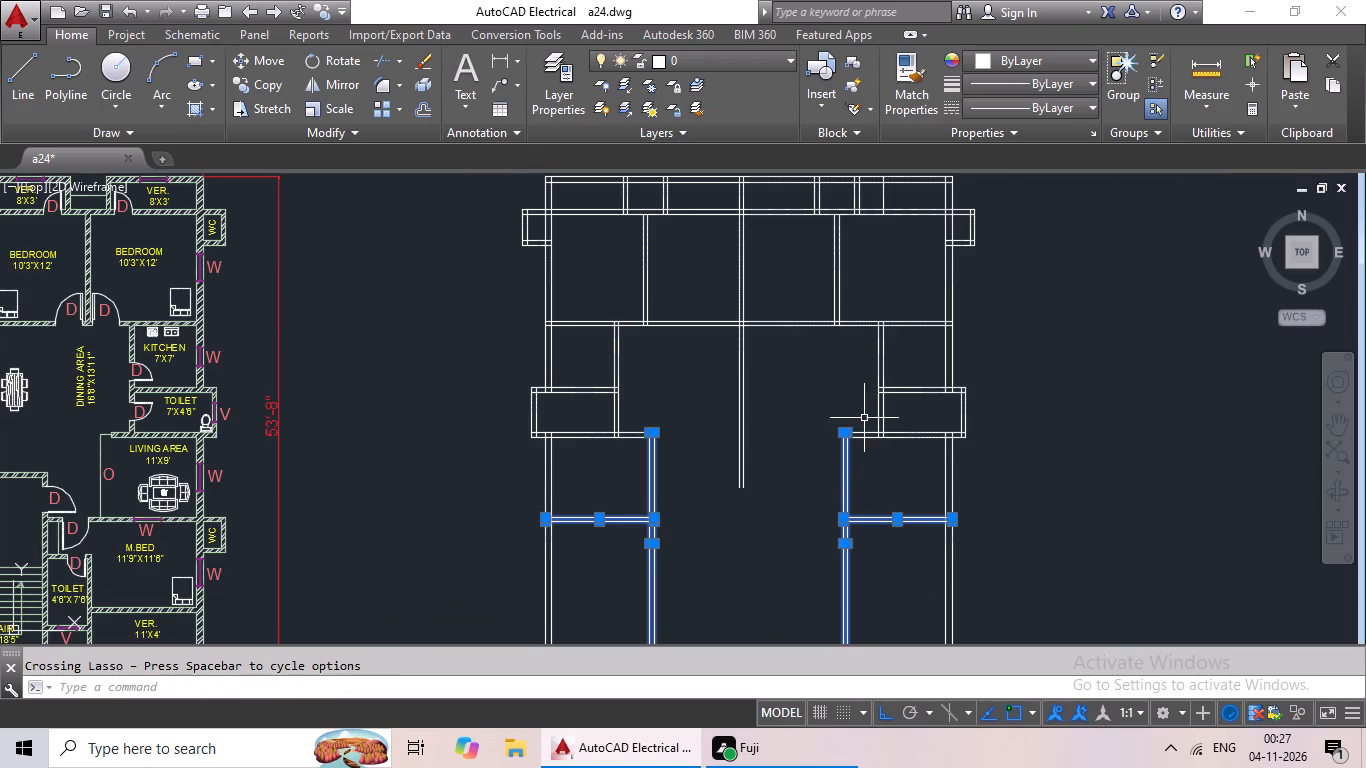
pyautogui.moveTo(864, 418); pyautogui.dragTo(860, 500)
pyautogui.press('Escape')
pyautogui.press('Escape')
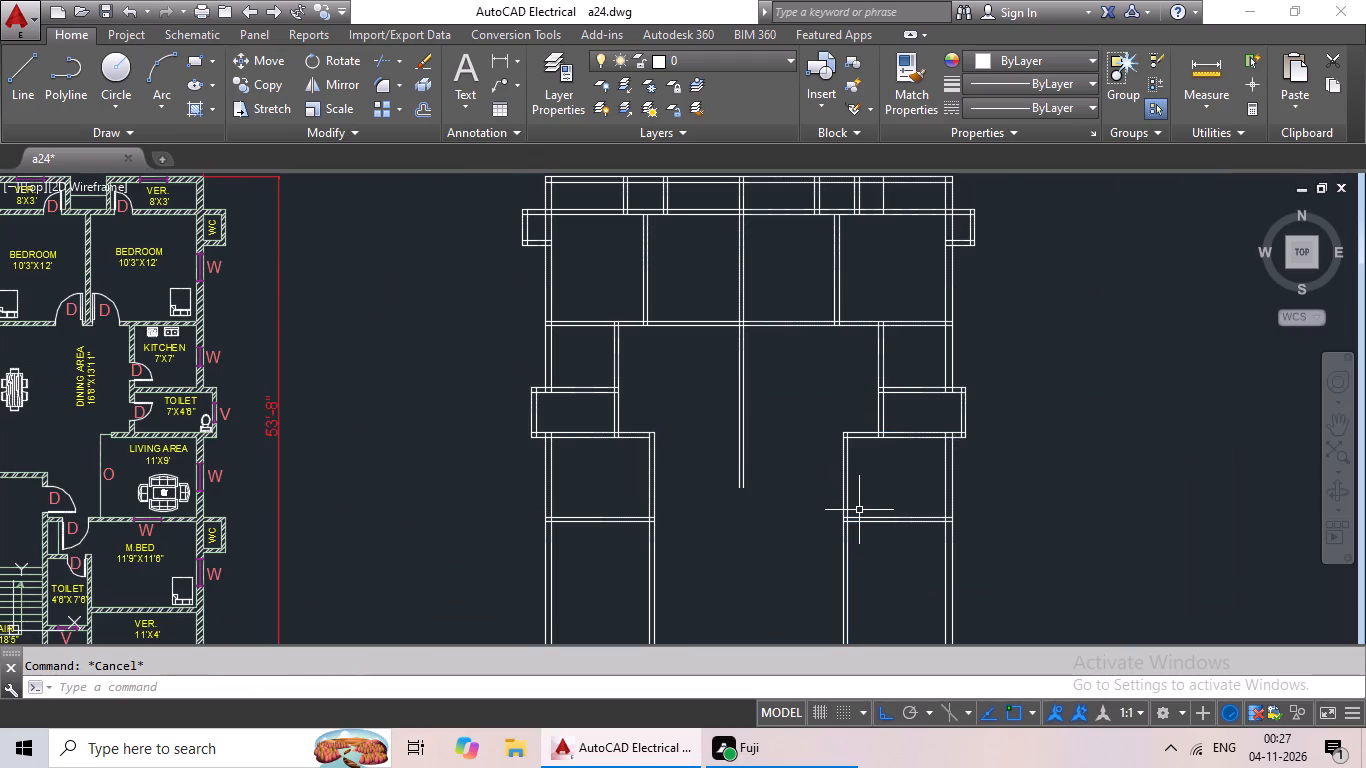
# Trim the right living area's upper wall lines between its vertical partition and the toilet, and cut the partition lines below.
pyautogui.scroll(3, 858, 465)
pyautogui.scroll(-3, 876, 468)
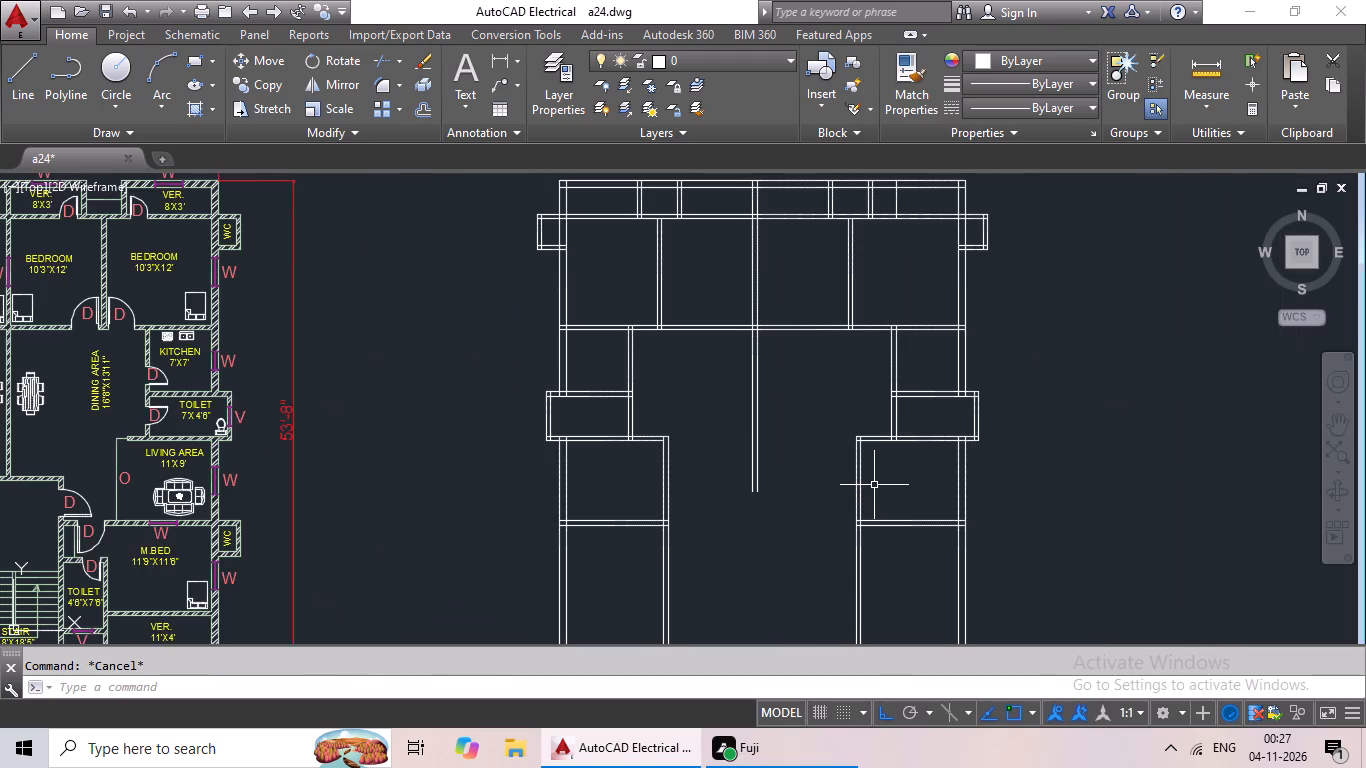
pyautogui.write('tr')
pyautogui.press('space')
pyautogui.press('space')
pyautogui.scroll(4, 875, 447)
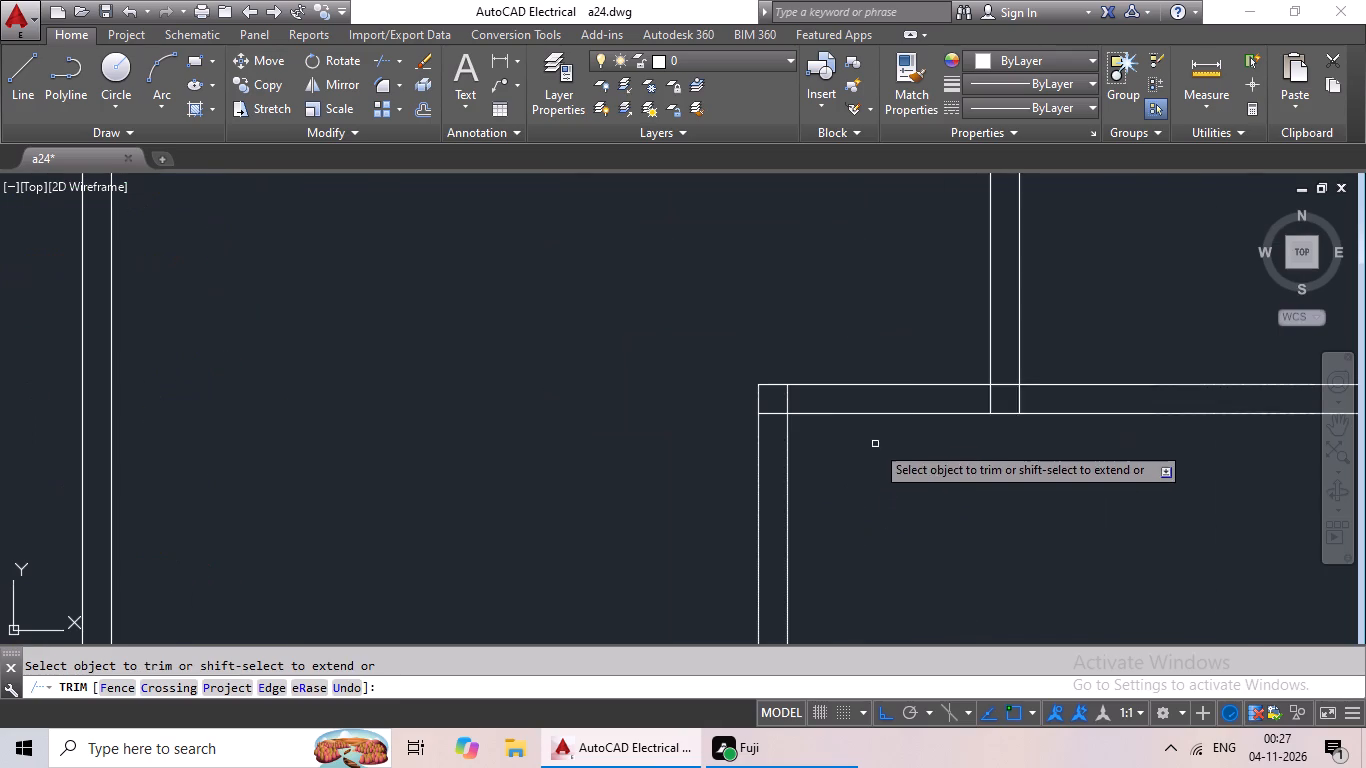
pyautogui.moveTo(900, 354); pyautogui.dragTo(857, 513)
pyautogui.click(859, 501)
pyautogui.scroll(-3, 890, 484)
pyautogui.moveTo(953, 493); pyautogui.dragTo(766, 578)
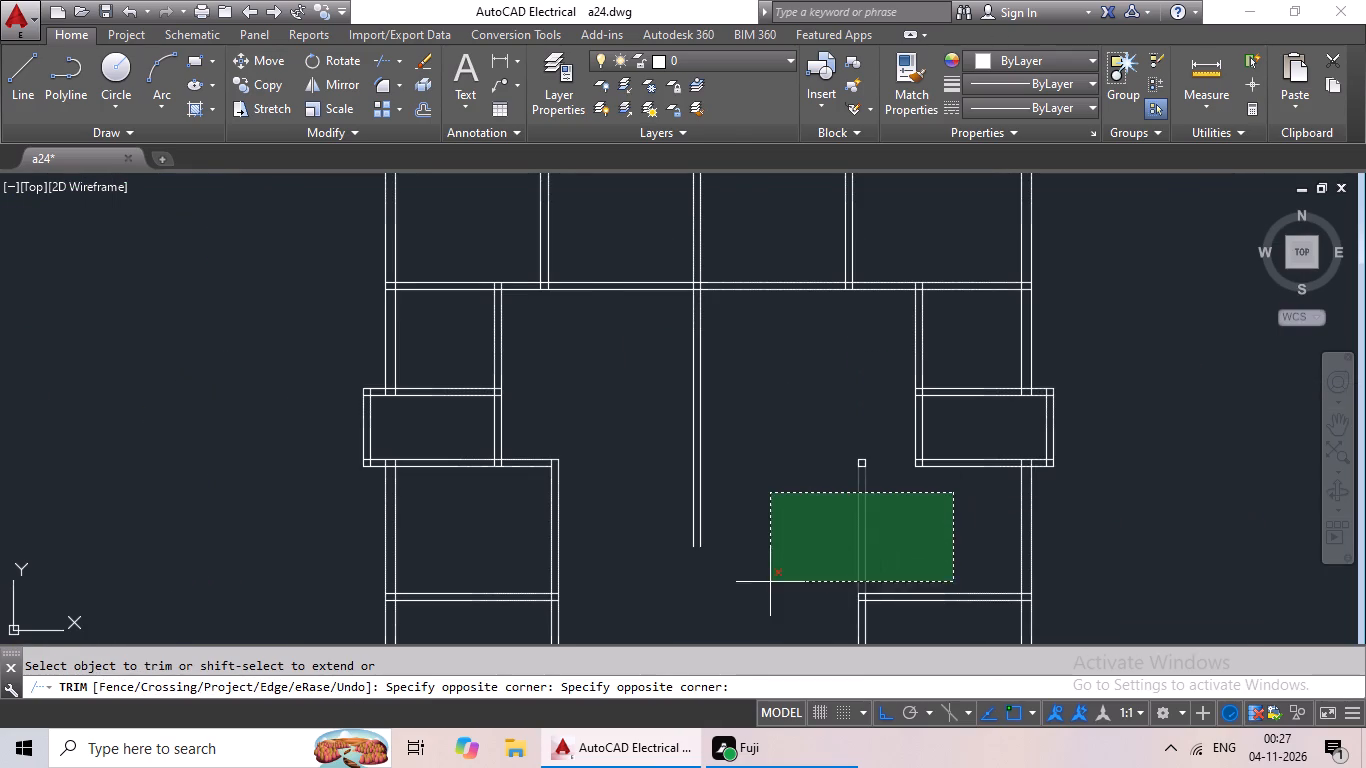
pyautogui.moveTo(766, 578); pyautogui.dragTo(756, 554)
pyautogui.scroll(-1, 844, 548)
pyautogui.moveTo(845, 546); pyautogui.dragTo(805, 407, button='middle')
pyautogui.moveTo(717, 379); pyautogui.dragTo(739, 382)
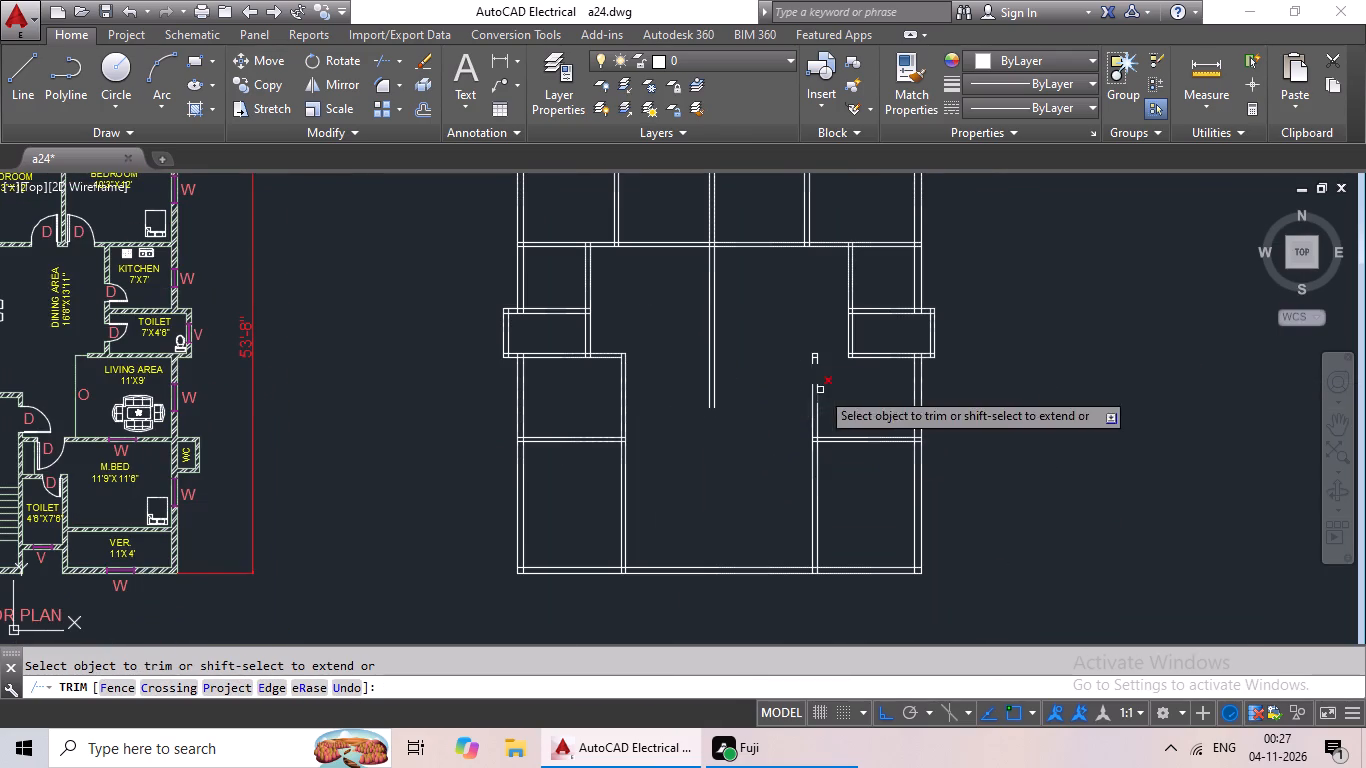
# Trim the left living area's upper wall lines between toilet and partition, and cut its partition and lower wall lines.
pyautogui.scroll(3, 640, 368)
pyautogui.moveTo(553, 273); pyautogui.dragTo(474, 391)
pyautogui.click(474, 391)
pyautogui.scroll(-2, 533, 360)
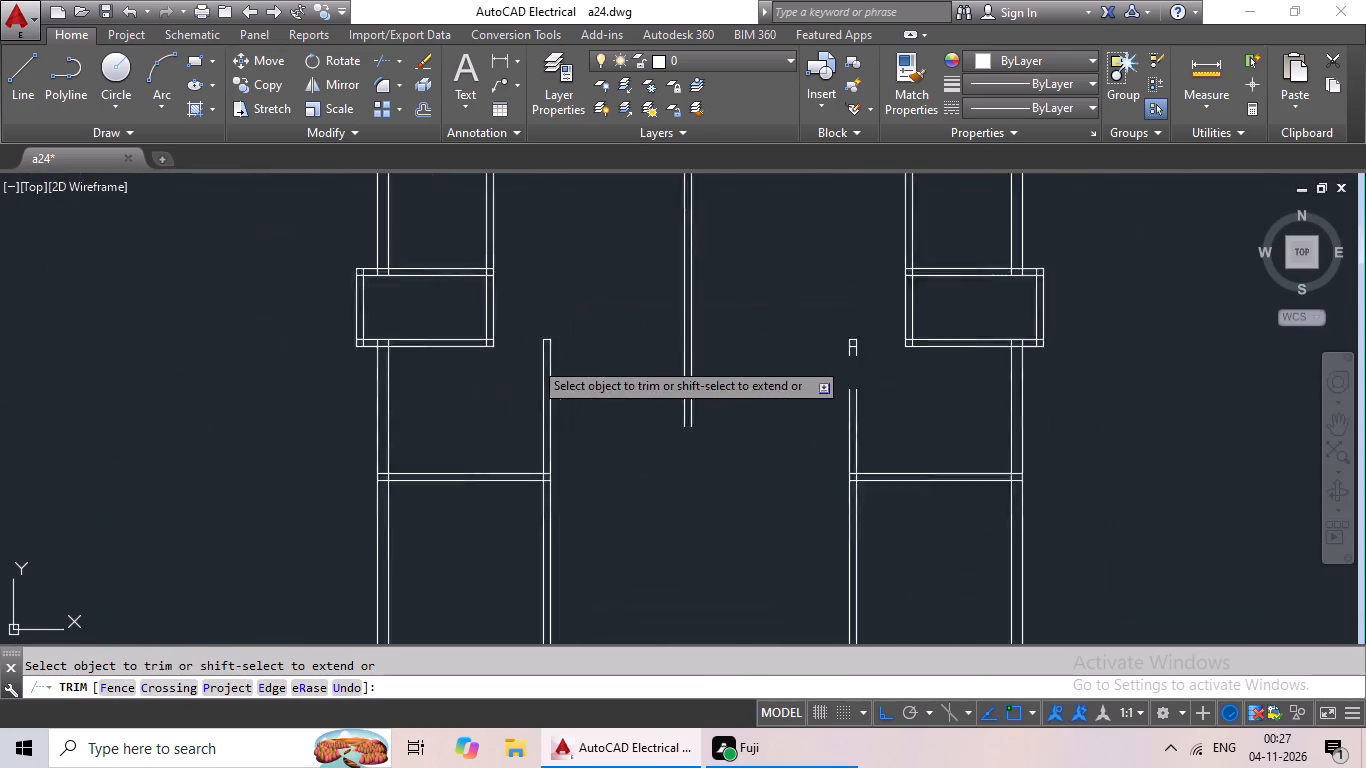
pyautogui.scroll(-1, 533, 360)
pyautogui.moveTo(588, 365); pyautogui.dragTo(465, 448)
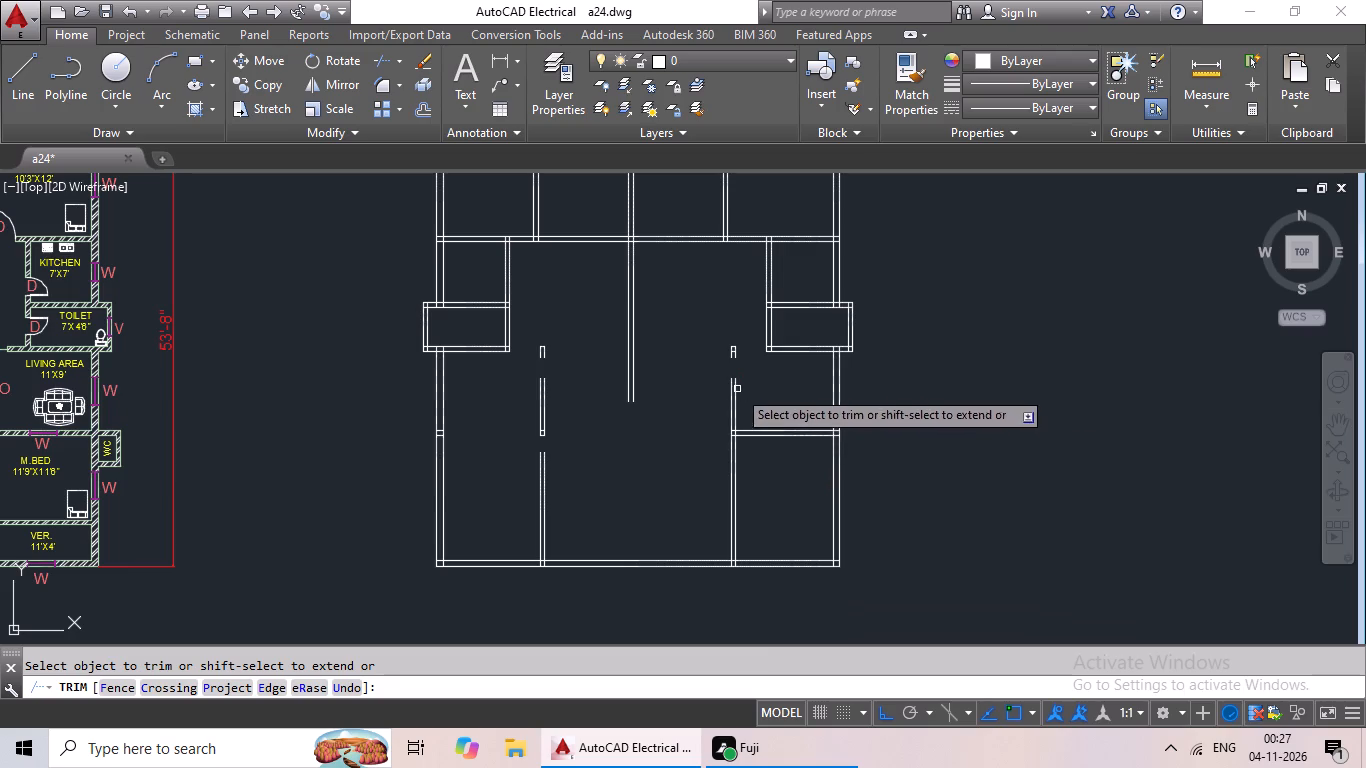
pyautogui.scroll(3, 716, 371)
pyautogui.press('Escape')
# Erase the remaining pieces of both living areas' vertical partitions together with the right living area's lower wall lines.
pyautogui.moveTo(804, 256); pyautogui.dragTo(738, 296)
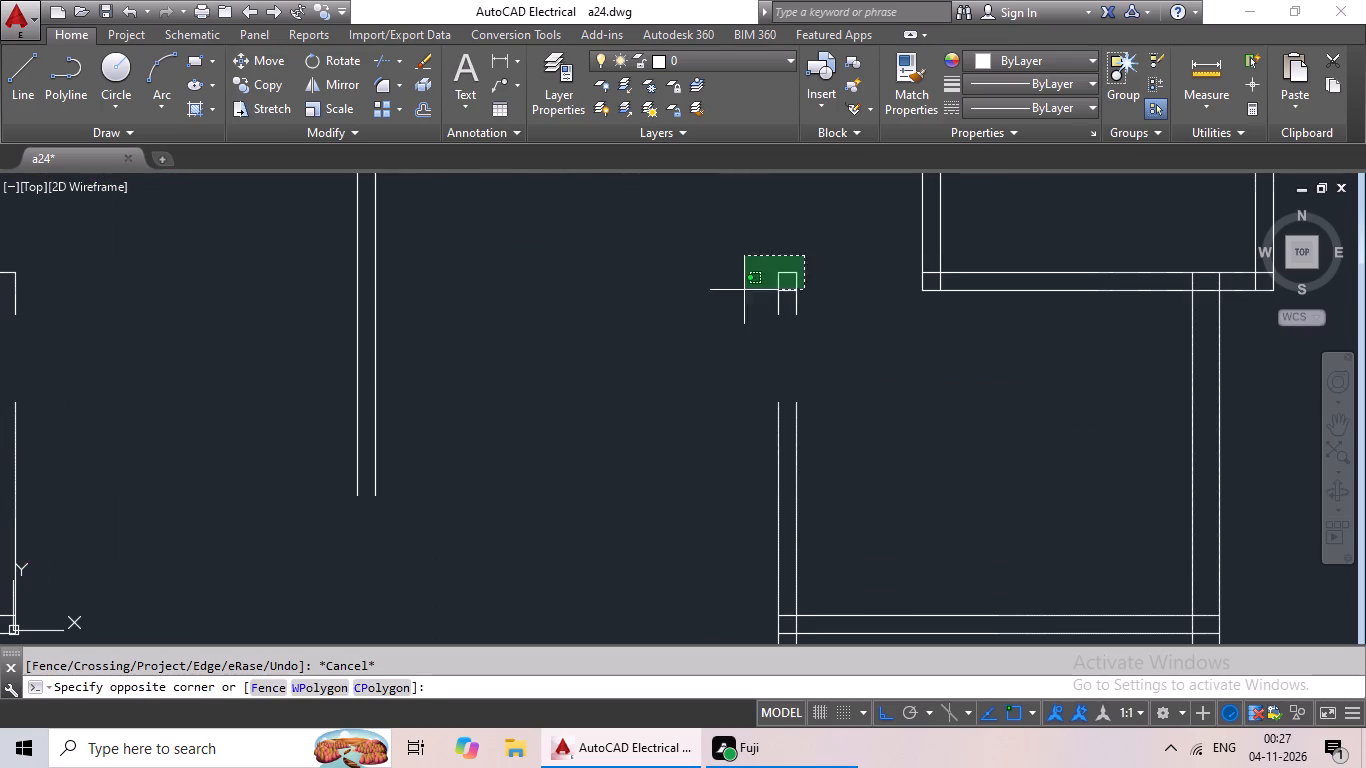
pyautogui.moveTo(738, 296); pyautogui.dragTo(874, 566)
pyautogui.moveTo(877, 564); pyautogui.dragTo(863, 412, button='middle')
pyautogui.moveTo(924, 439); pyautogui.dragTo(696, 497)
pyautogui.scroll(-2, 897, 571)
pyautogui.moveTo(897, 559); pyautogui.dragTo(853, 376, button='middle')
pyautogui.moveTo(594, 323); pyautogui.dragTo(626, 402, button='middle')
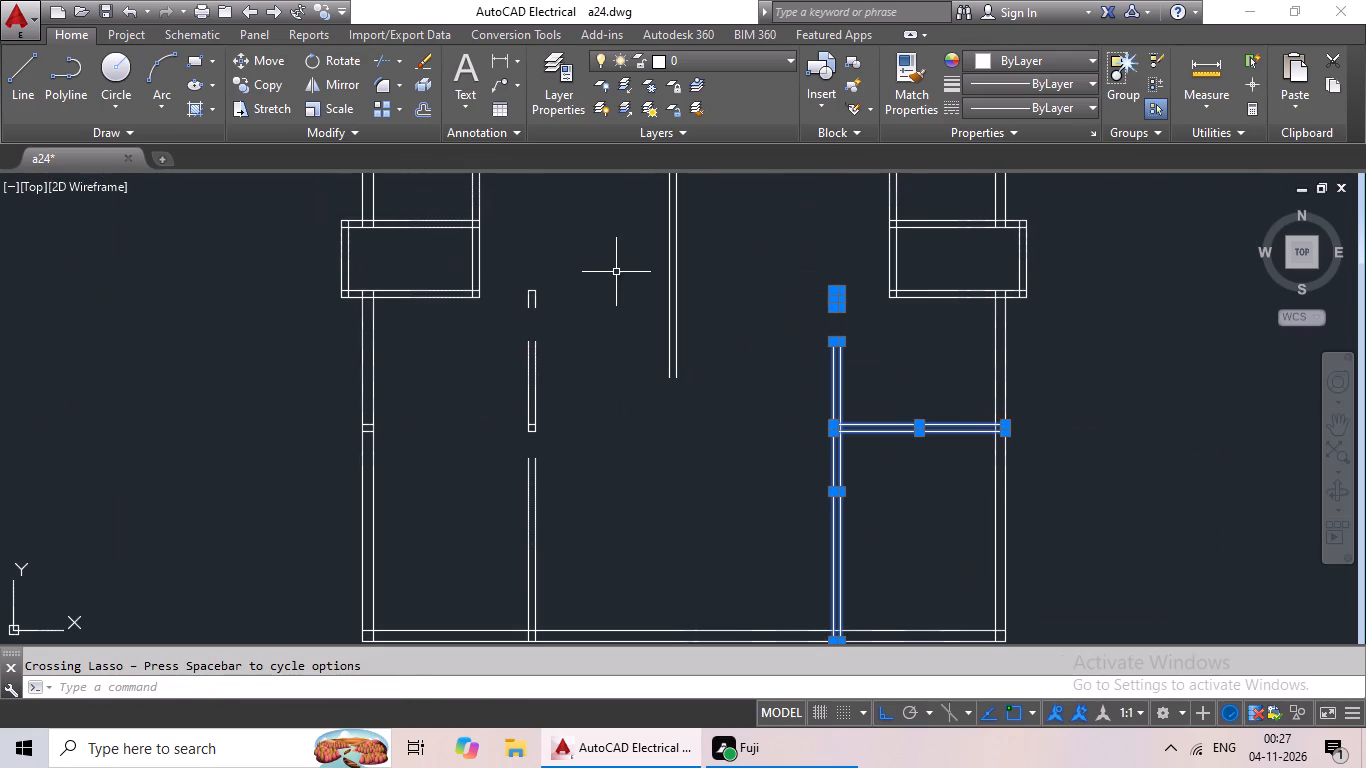
pyautogui.moveTo(614, 263); pyautogui.dragTo(590, 561)
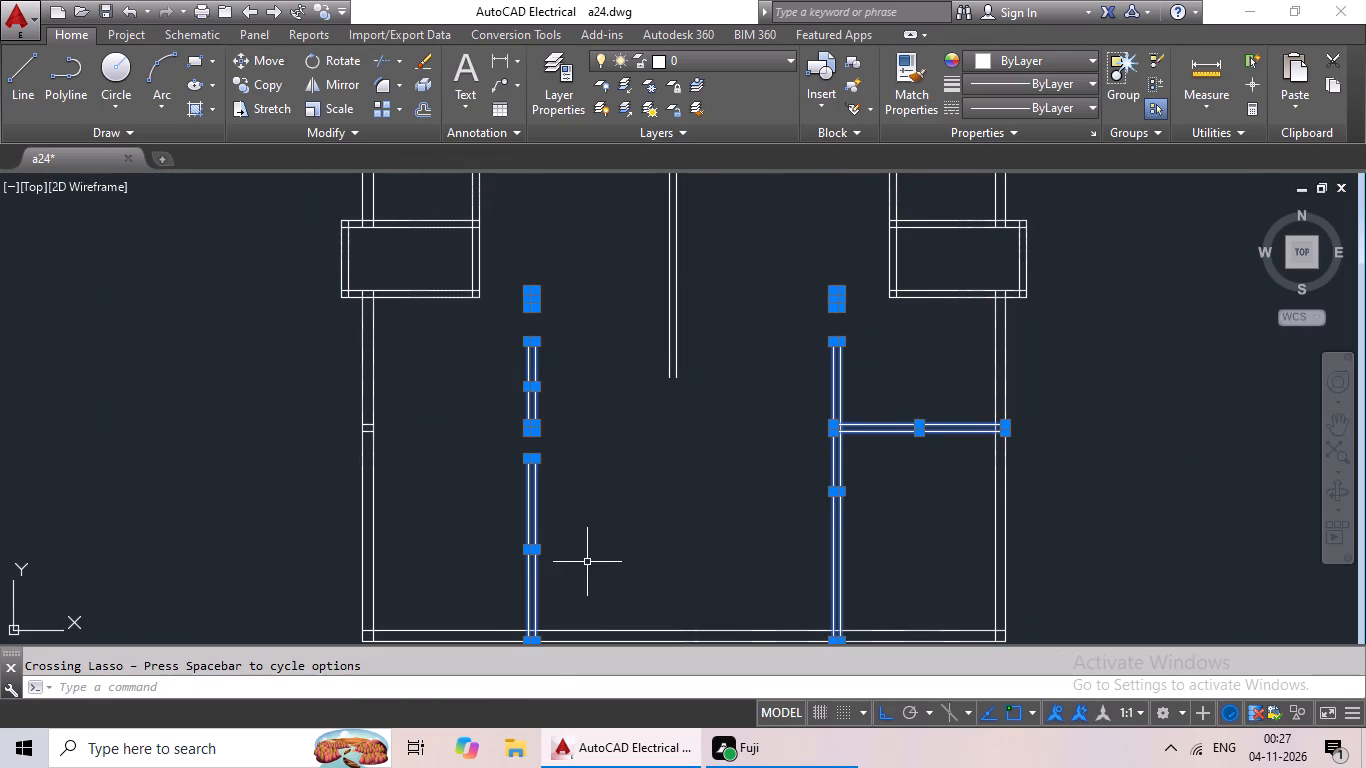
pyautogui.press('Delete')
# Erase the two short horizontal line remnants inside the left outer wall below the toilet.
pyautogui.scroll(3, 394, 396)
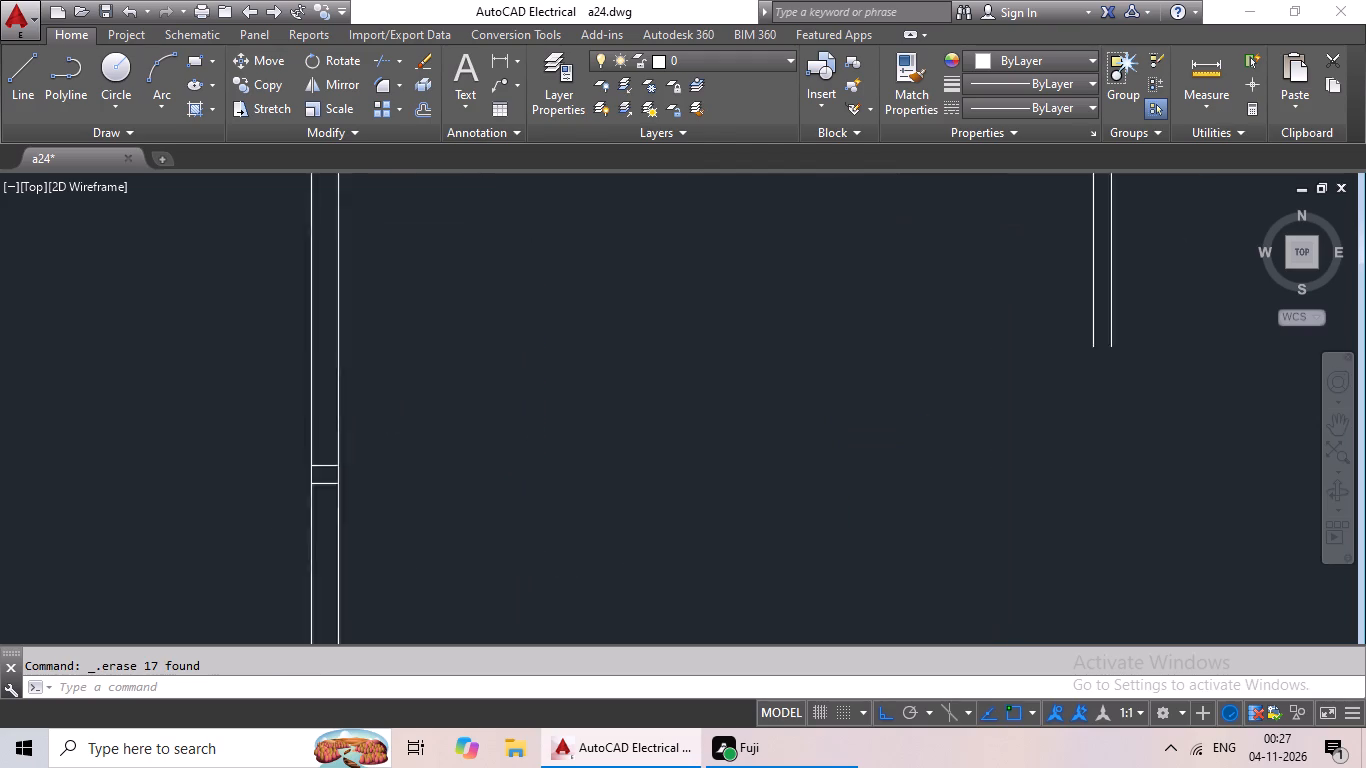
pyautogui.scroll(2, 395, 396)
pyautogui.moveTo(251, 448); pyautogui.dragTo(550, 307, button='middle')
pyautogui.moveTo(410, 552); pyautogui.dragTo(456, 427, button='middle')
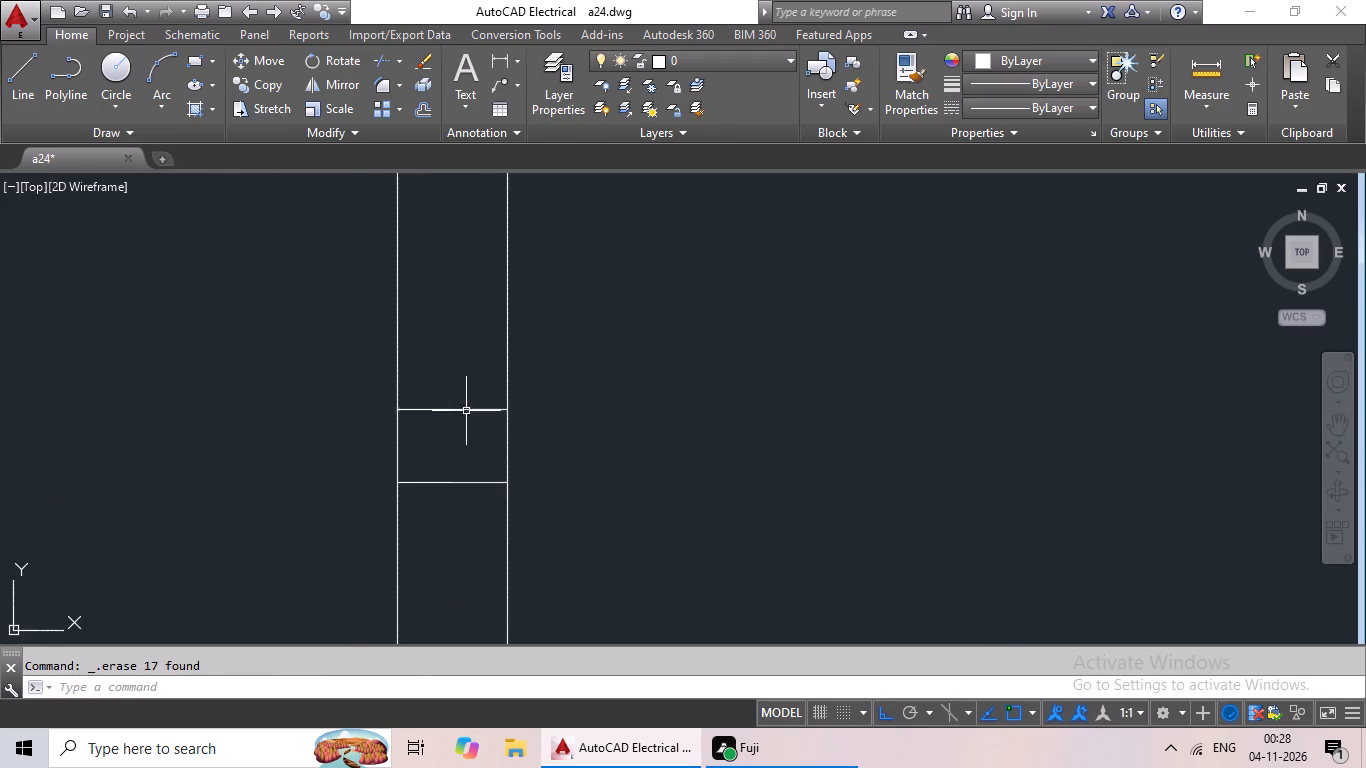
pyautogui.moveTo(482, 357); pyautogui.dragTo(446, 545)
pyautogui.press('Delete')
# Offset the inner faces of both lower outer walls 11' inward to mark the living area partitions.
pyautogui.scroll(-3, 661, 586)
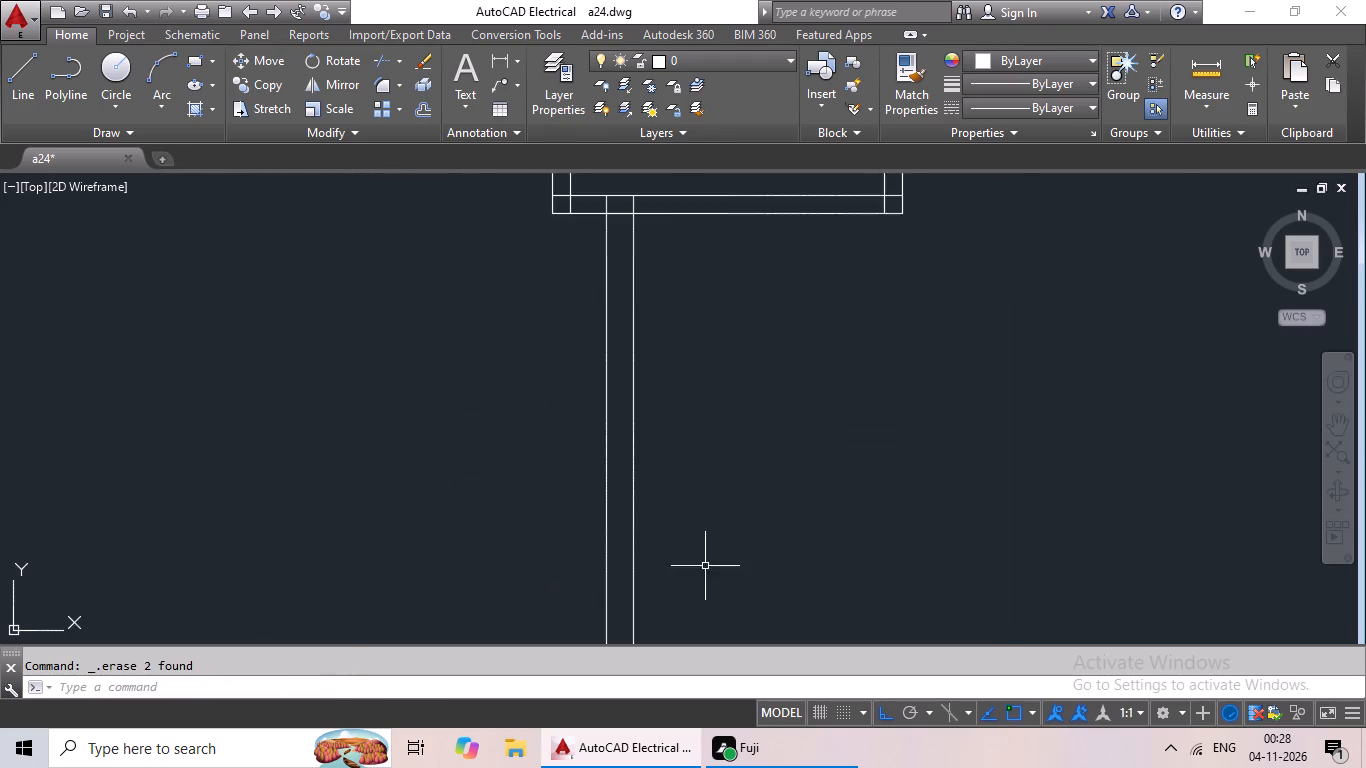
pyautogui.scroll(-2, 777, 534)
pyautogui.moveTo(805, 519); pyautogui.dragTo(658, 583, button='middle')
pyautogui.moveTo(710, 582); pyautogui.dragTo(809, 532, button='middle')
pyautogui.scroll(-1, 815, 527)
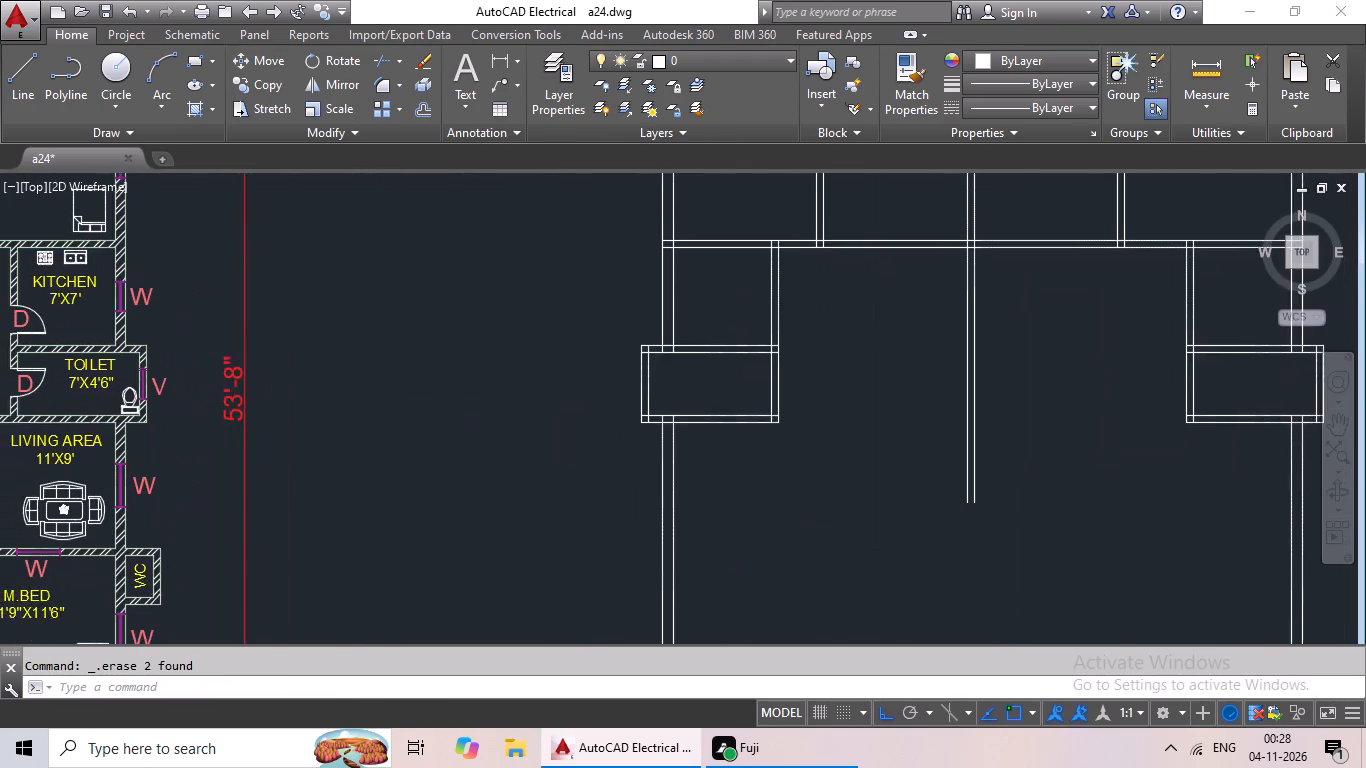
pyautogui.moveTo(815, 531); pyautogui.dragTo(832, 521, button='middle')
pyautogui.moveTo(832, 522); pyautogui.dragTo(862, 515, button='middle')
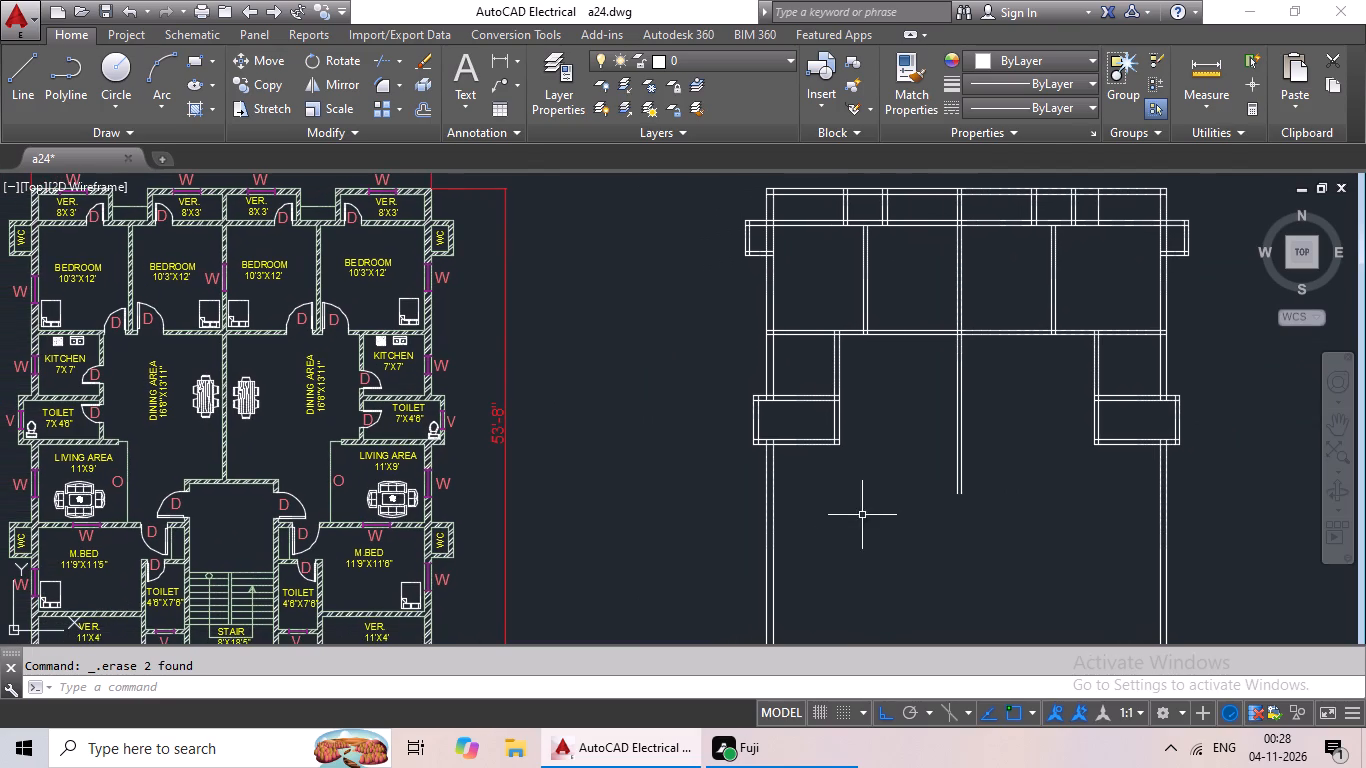
pyautogui.press('Escape')
pyautogui.press('Escape')
pyautogui.press('o')
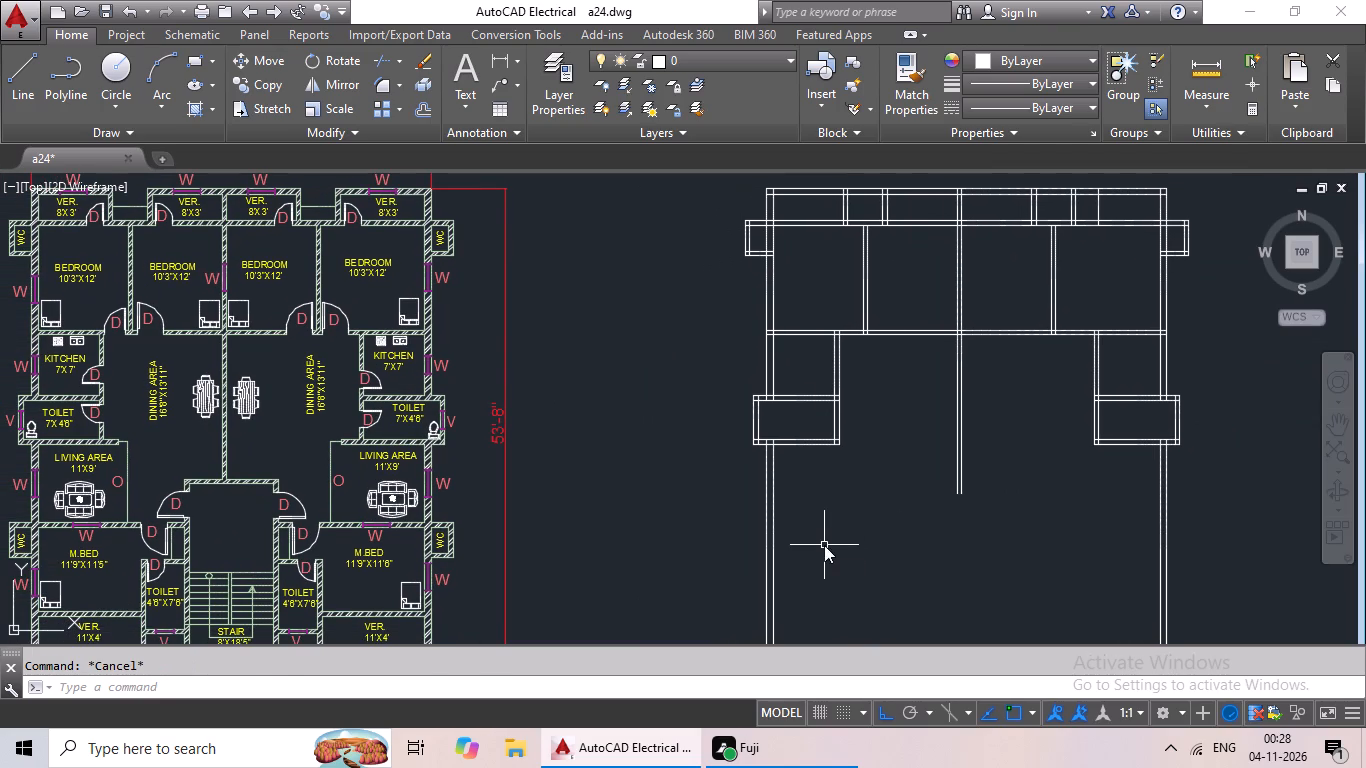
pyautogui.press('Return')
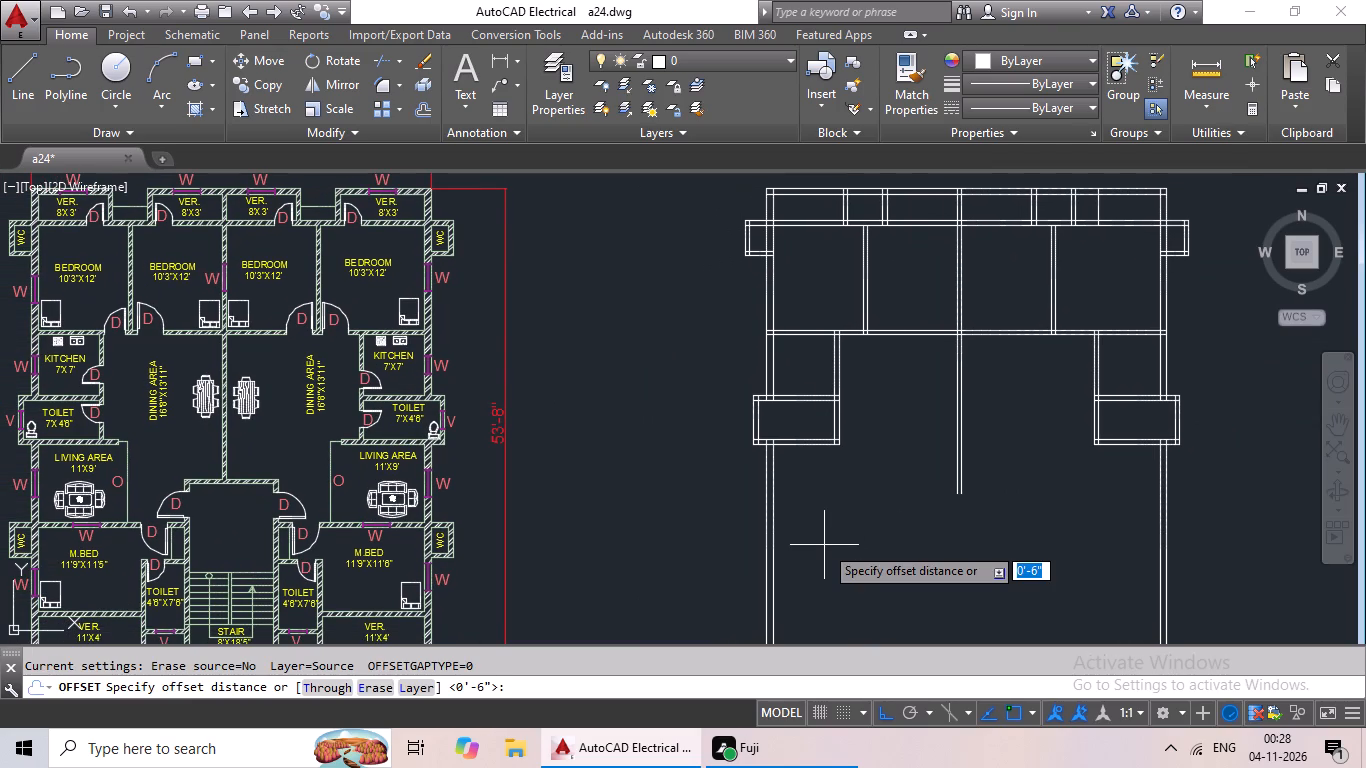
pyautogui.write("11'")
pyautogui.press('Return')
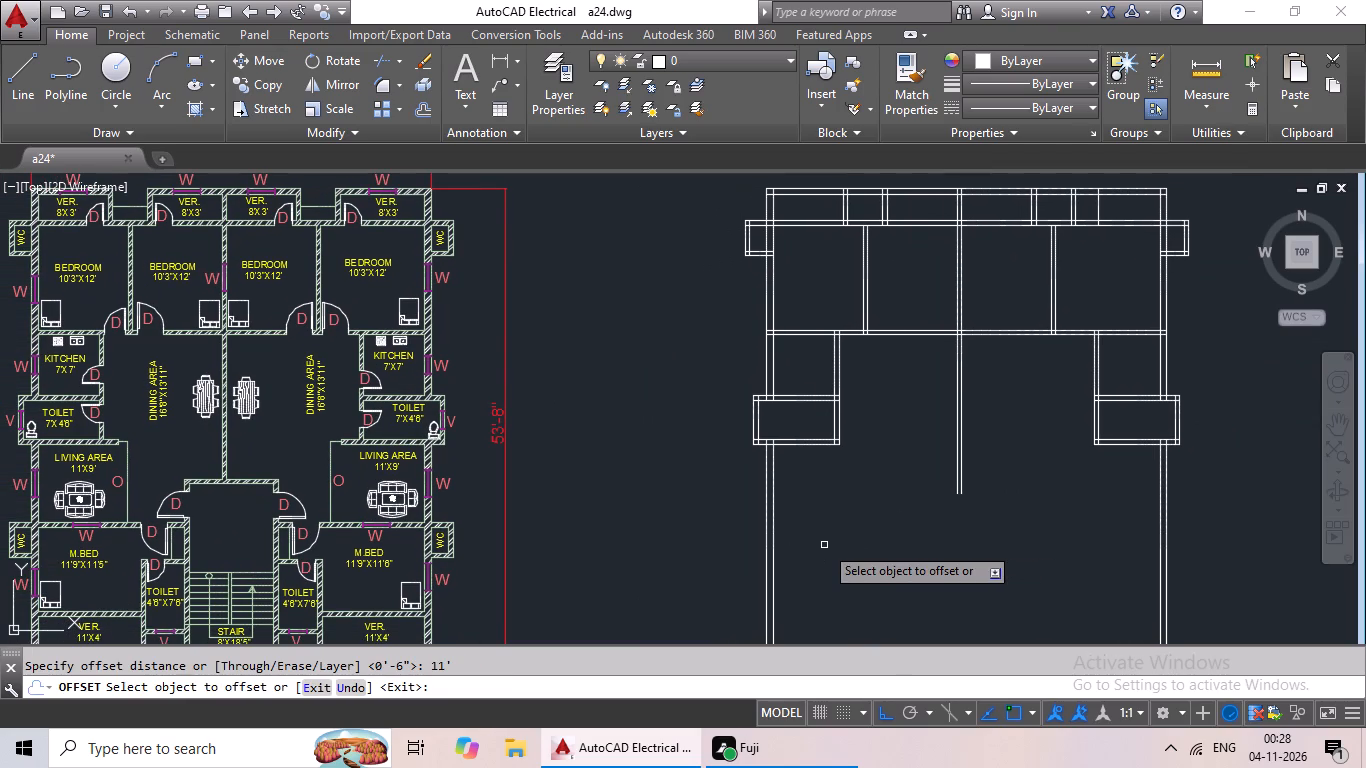
pyautogui.moveTo(771, 551); pyautogui.dragTo(785, 550)
pyautogui.click(881, 539)
pyautogui.scroll(-1, 914, 533)
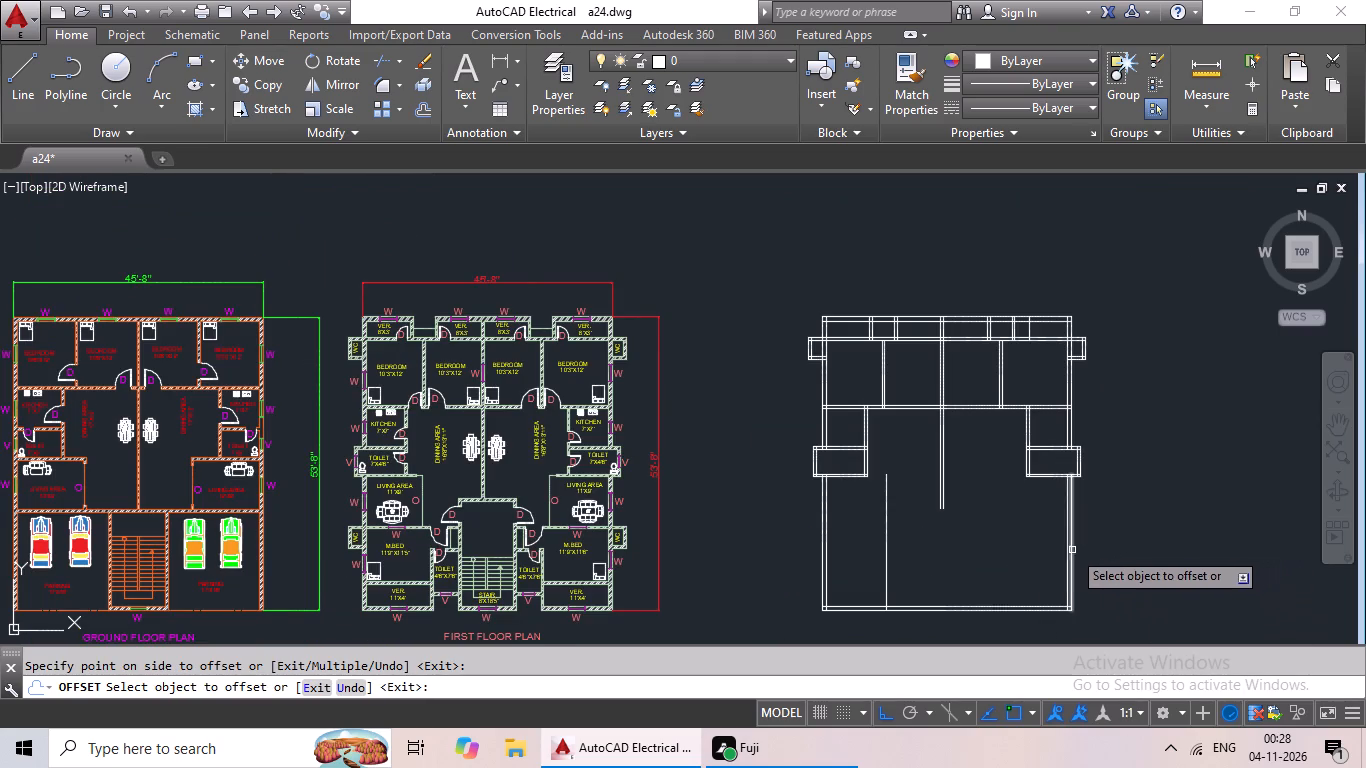
pyautogui.moveTo(1066, 539); pyautogui.dragTo(1010, 550)
pyautogui.click(1006, 552)
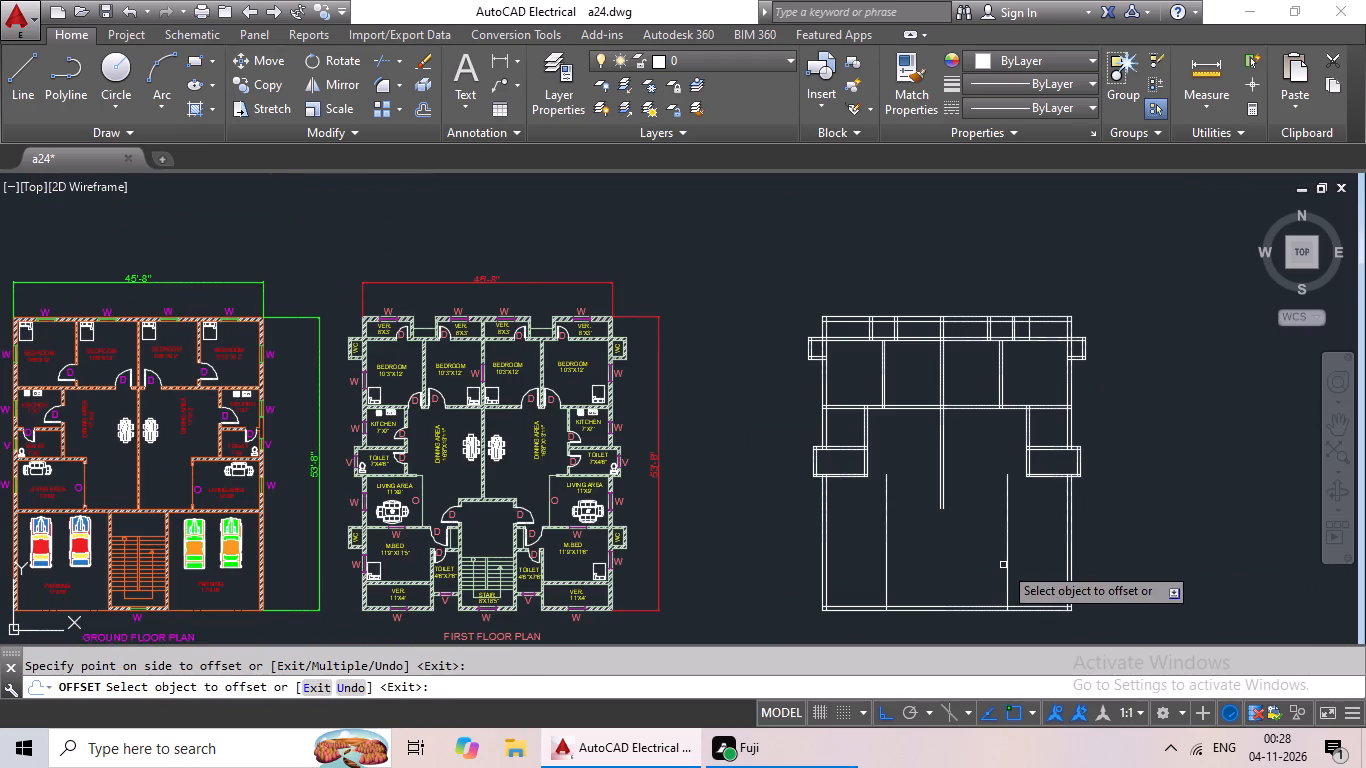
pyautogui.press('Escape')
# Offset both new vertical partition lines 6" toward the plan's centre to give the walls their thickness.
pyautogui.press('o')
pyautogui.press('Return')
pyautogui.press('6')
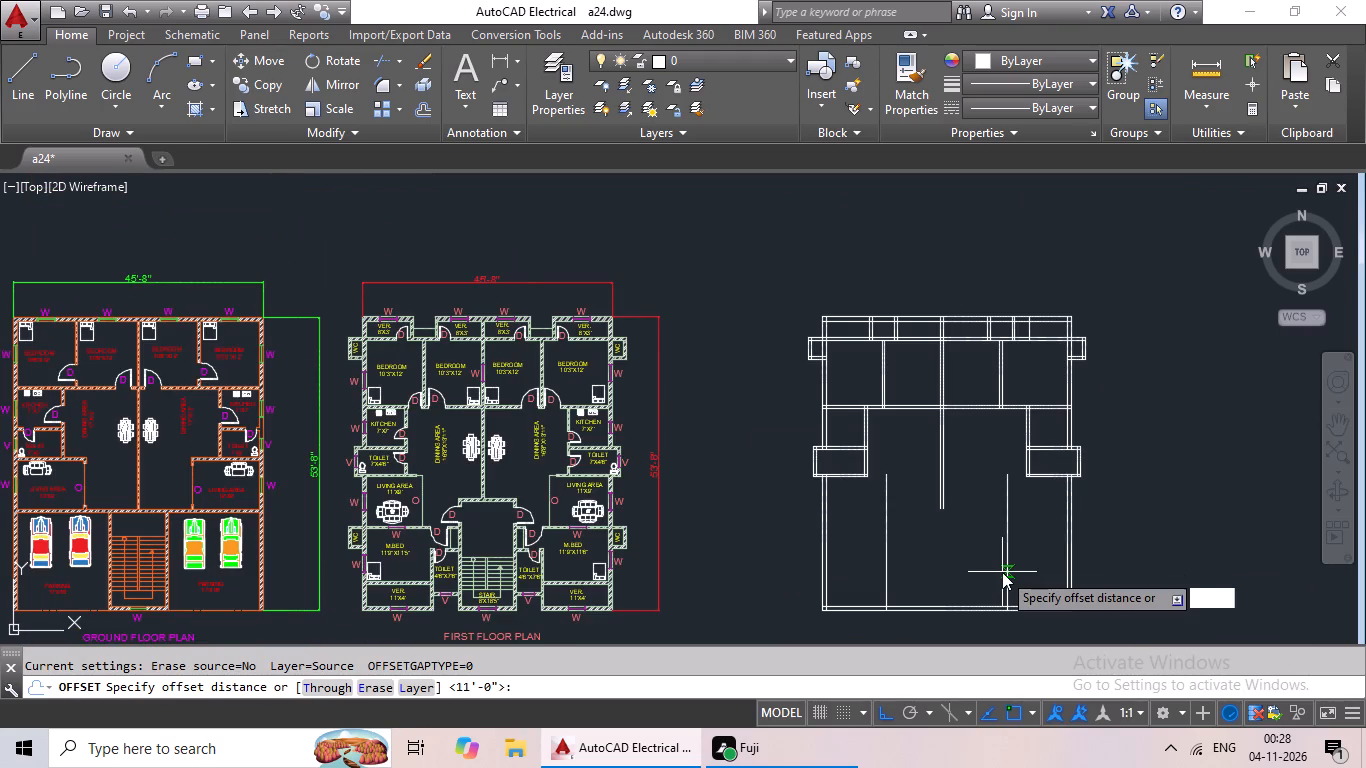
pyautogui.hotkey('shift', '"')
pyautogui.press('Return')
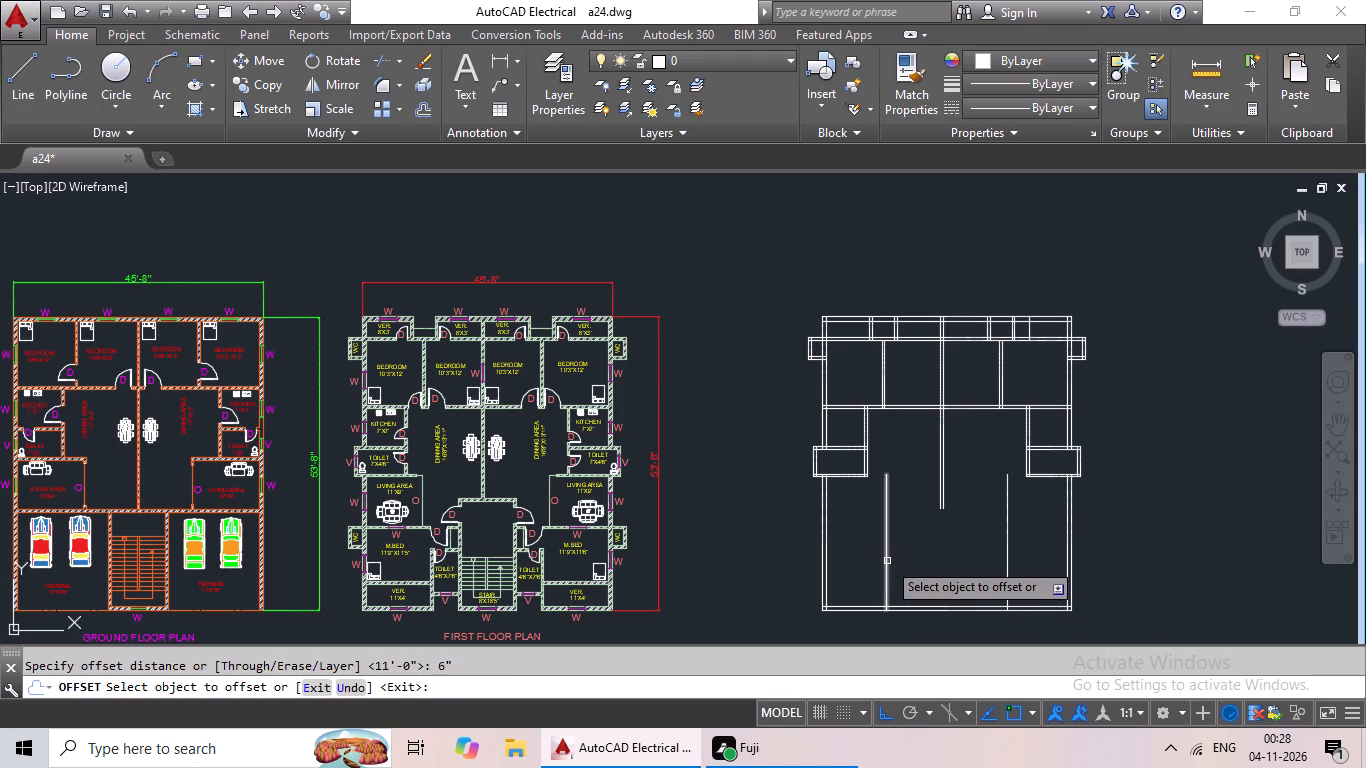
pyautogui.click(887, 561)
pyautogui.click(936, 557)
pyautogui.click(1009, 543)
pyautogui.click(980, 559)
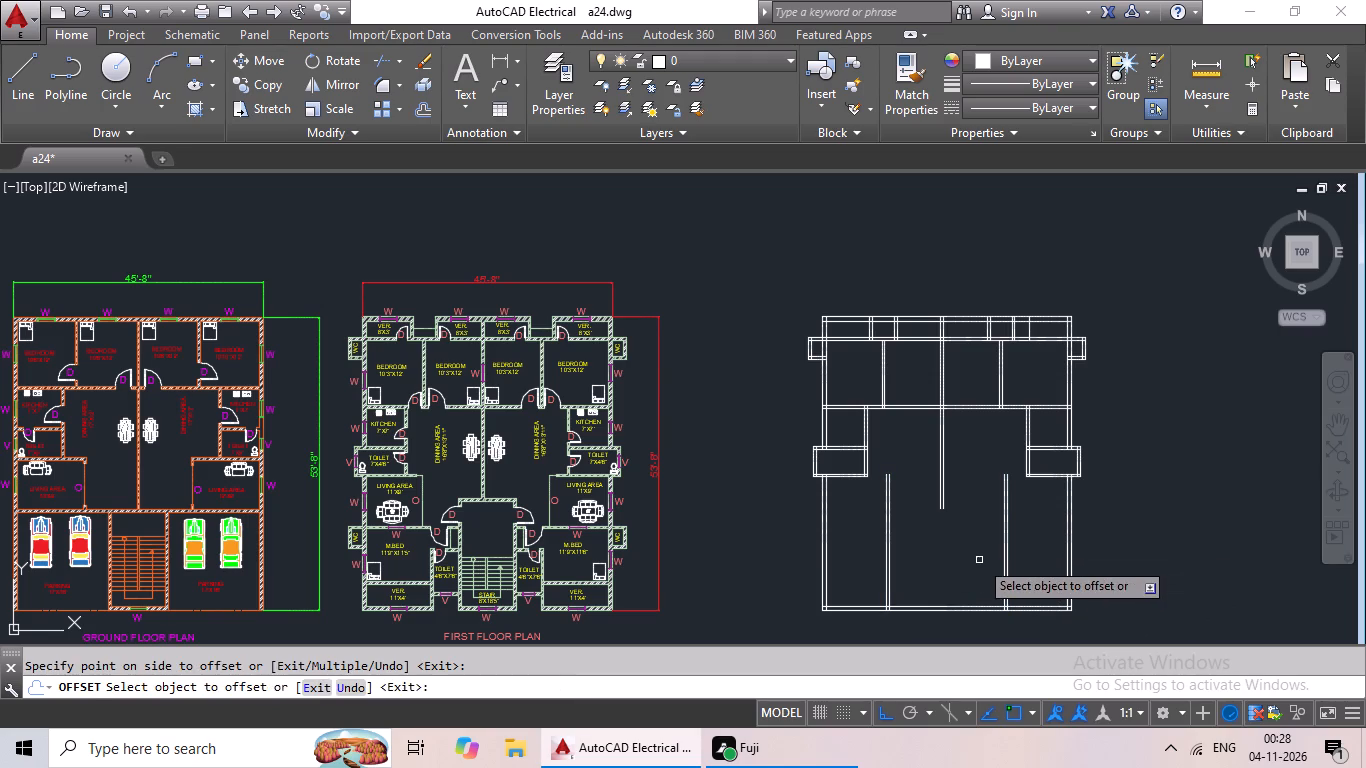
pyautogui.press('Escape')
pyautogui.press('Escape')
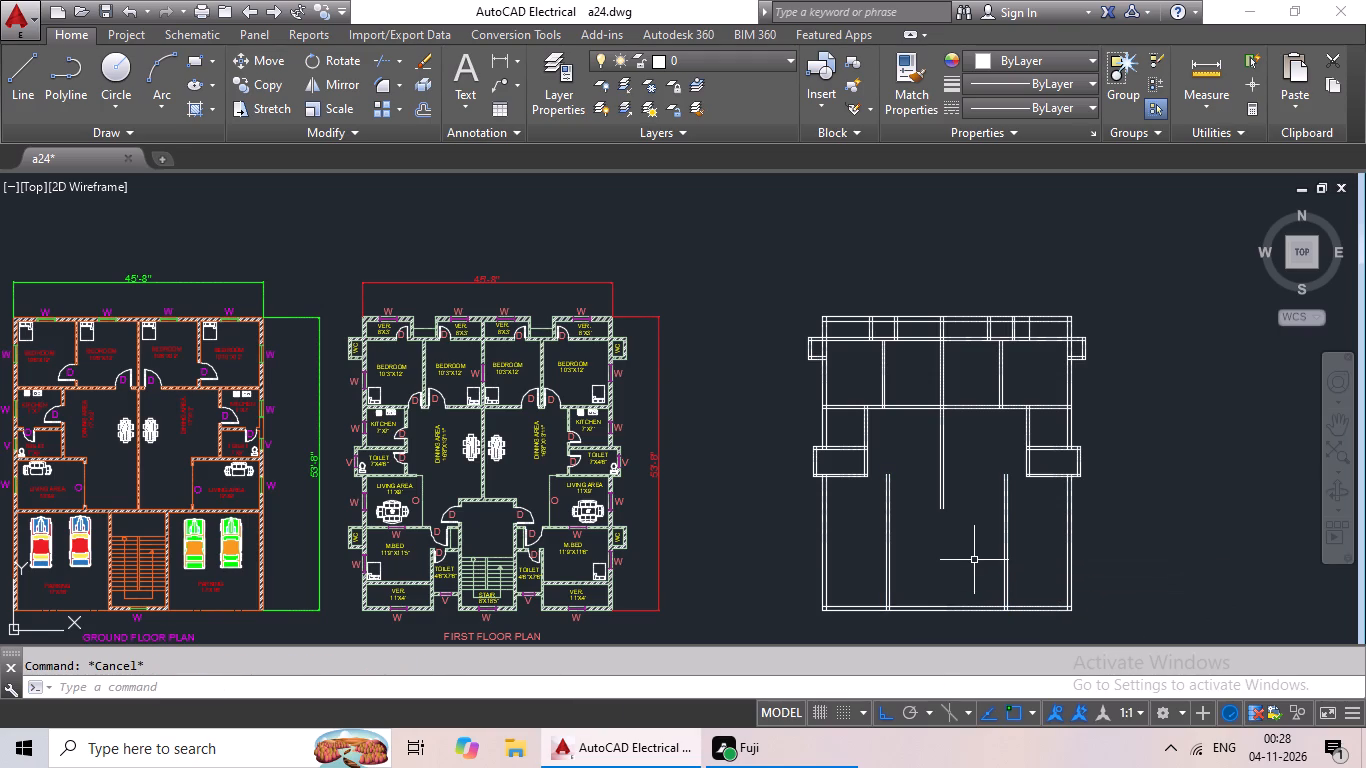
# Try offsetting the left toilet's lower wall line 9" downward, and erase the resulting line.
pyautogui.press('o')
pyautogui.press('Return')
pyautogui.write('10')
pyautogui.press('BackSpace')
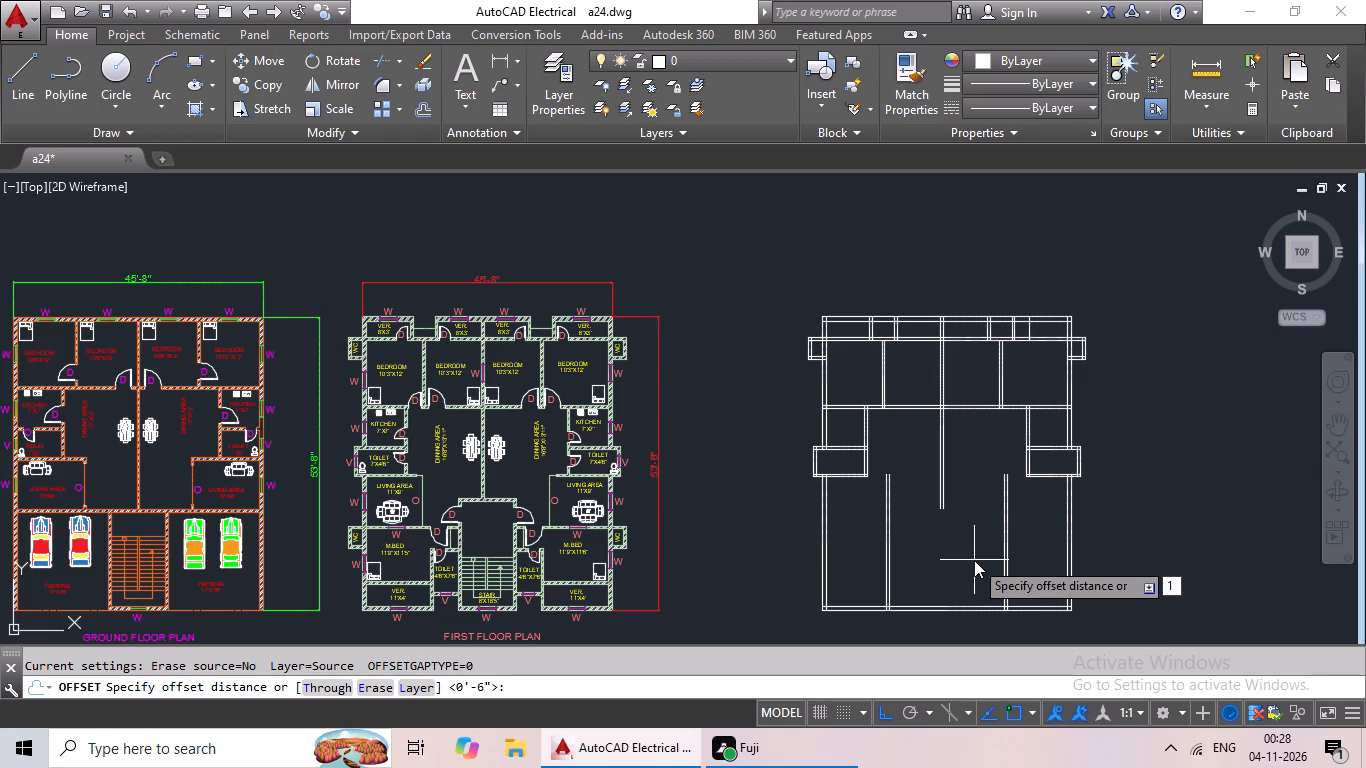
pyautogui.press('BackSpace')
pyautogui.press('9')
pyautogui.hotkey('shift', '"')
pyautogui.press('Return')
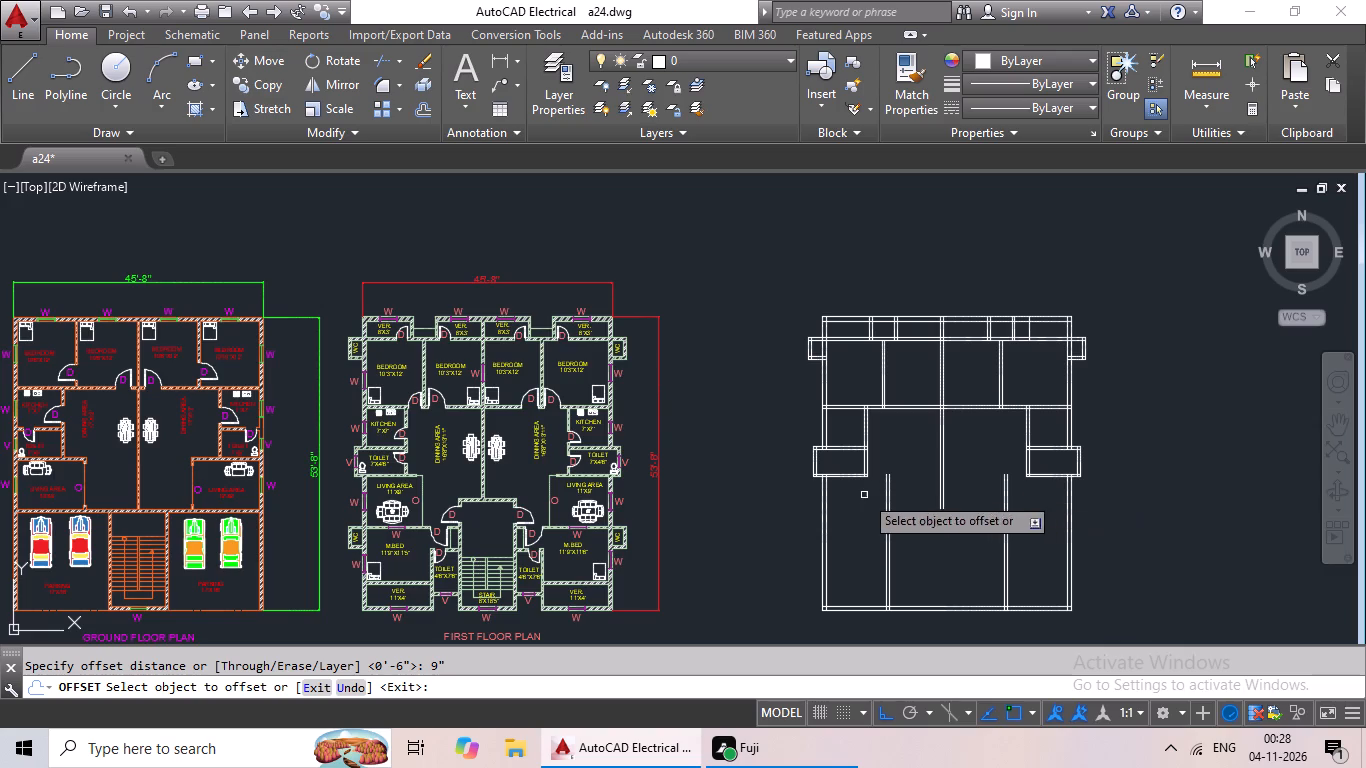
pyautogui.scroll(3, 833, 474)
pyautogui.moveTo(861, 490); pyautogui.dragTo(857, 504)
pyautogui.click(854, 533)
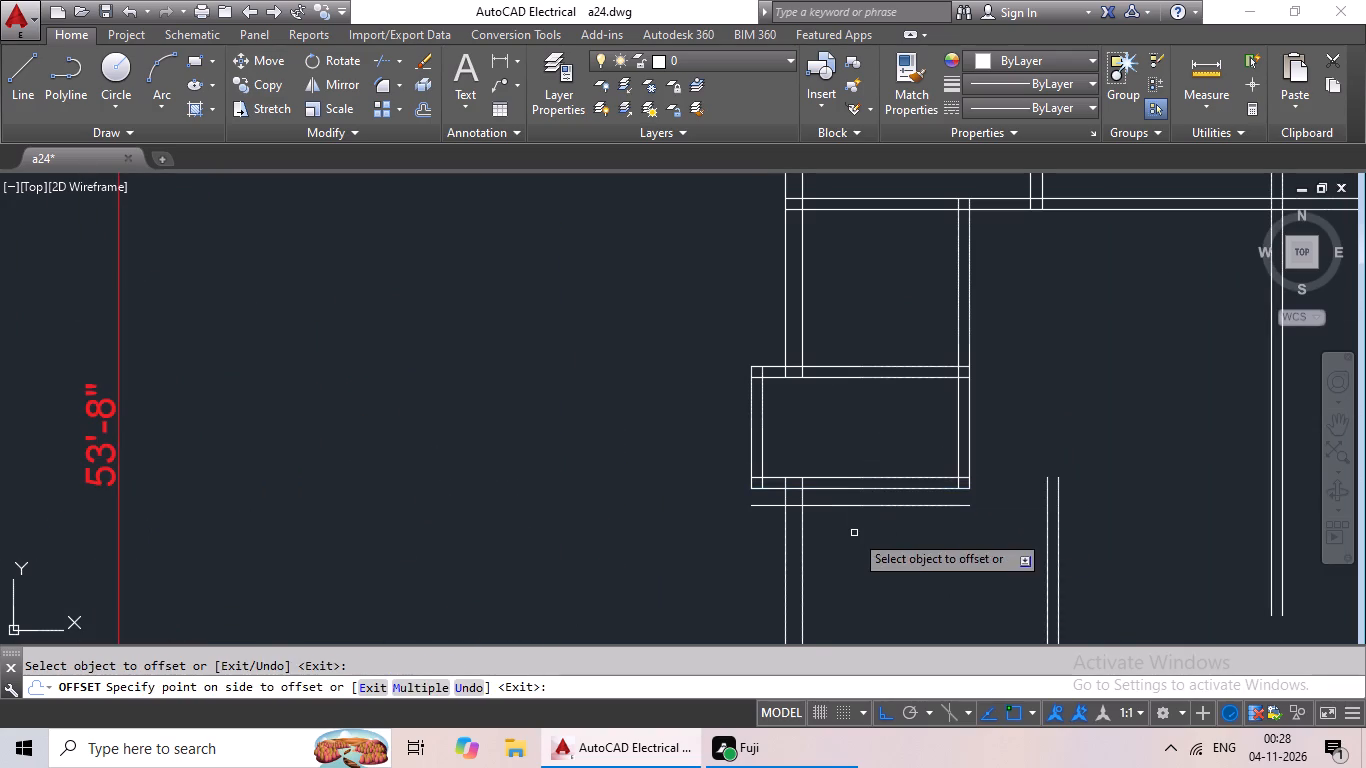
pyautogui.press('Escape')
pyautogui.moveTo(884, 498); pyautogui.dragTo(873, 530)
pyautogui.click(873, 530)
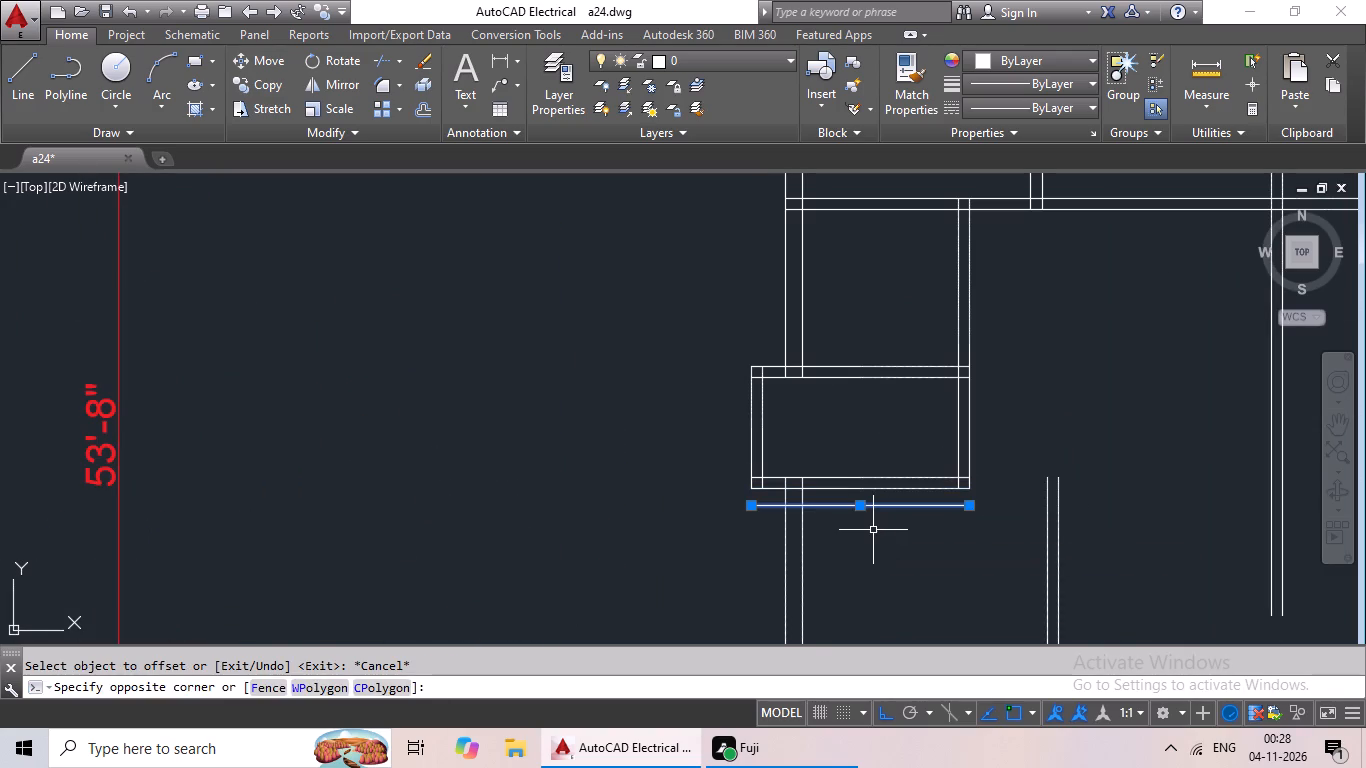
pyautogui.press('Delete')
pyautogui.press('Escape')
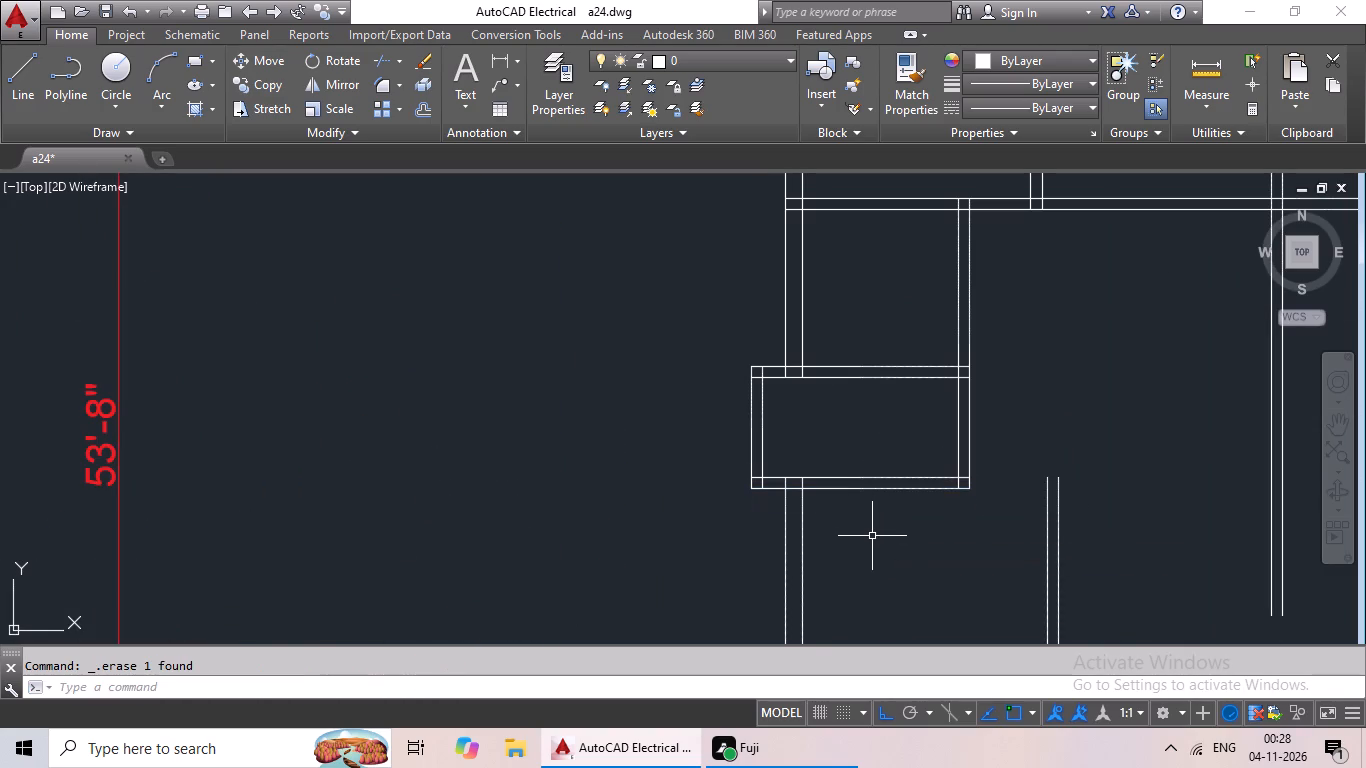
# Offset the lower wall line of both the left and right toilets 9' downward to mark the living areas' depth.
pyautogui.press('o')
pyautogui.press('Return')
pyautogui.write("9'")
pyautogui.press('Return')
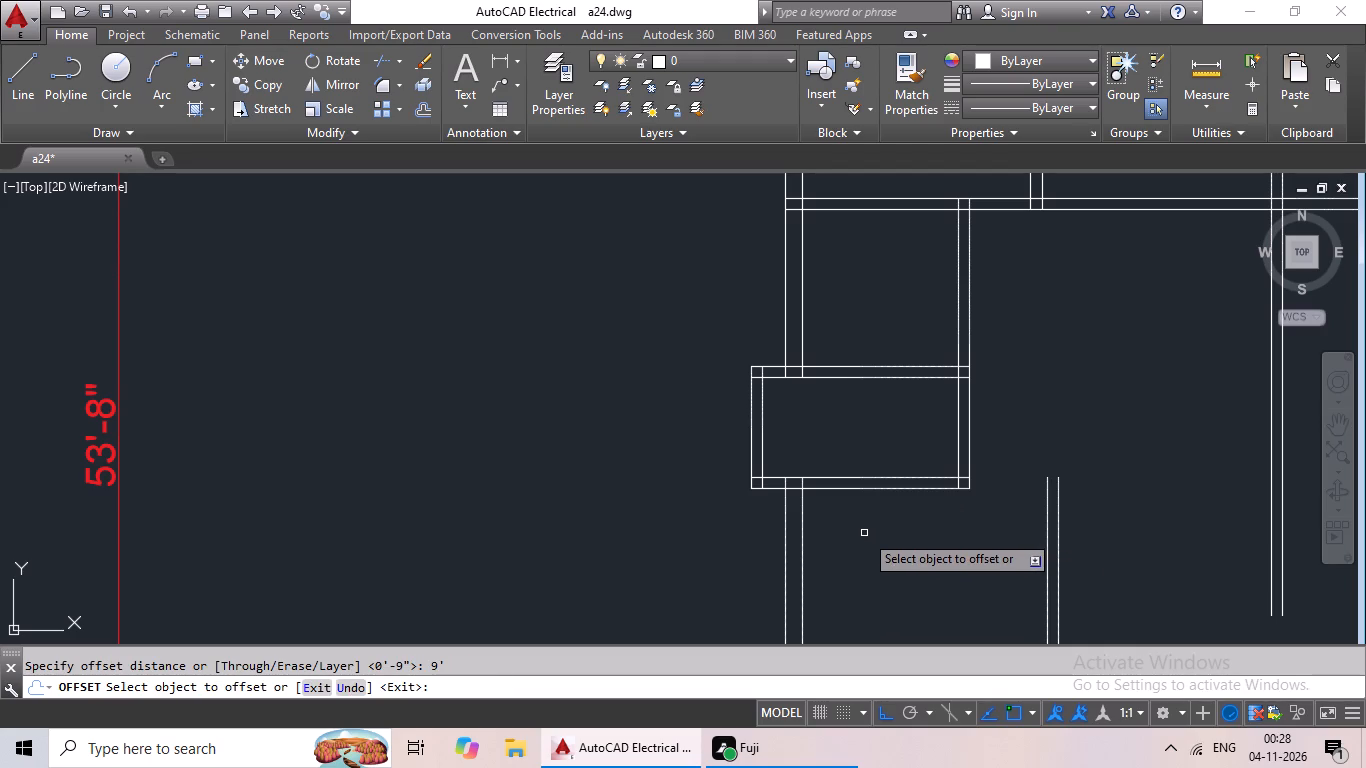
pyautogui.moveTo(868, 487); pyautogui.dragTo(865, 509)
pyautogui.click(863, 521)
pyautogui.scroll(-3, 880, 511)
pyautogui.moveTo(885, 503); pyautogui.dragTo(824, 477, button='middle')
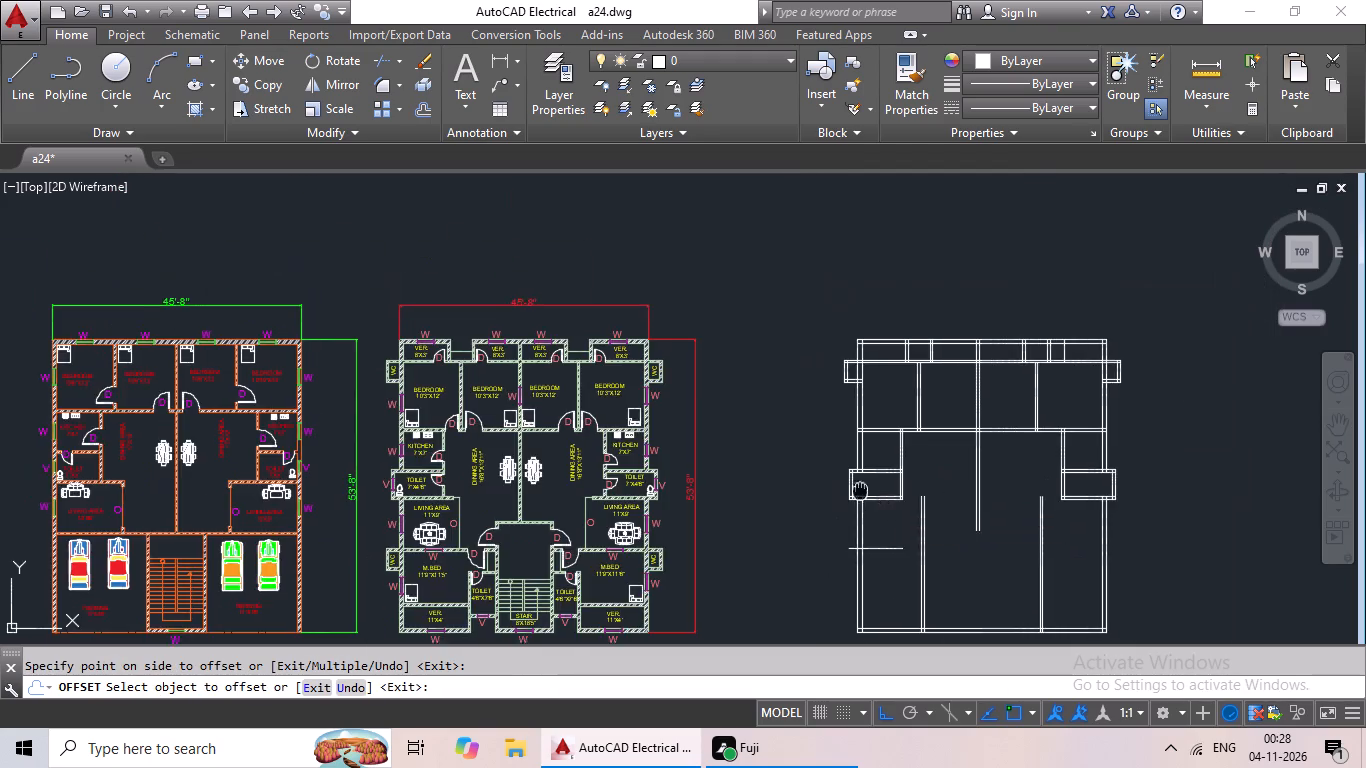
pyautogui.moveTo(824, 477); pyautogui.dragTo(791, 462, button='middle')
pyautogui.scroll(2, 990, 472)
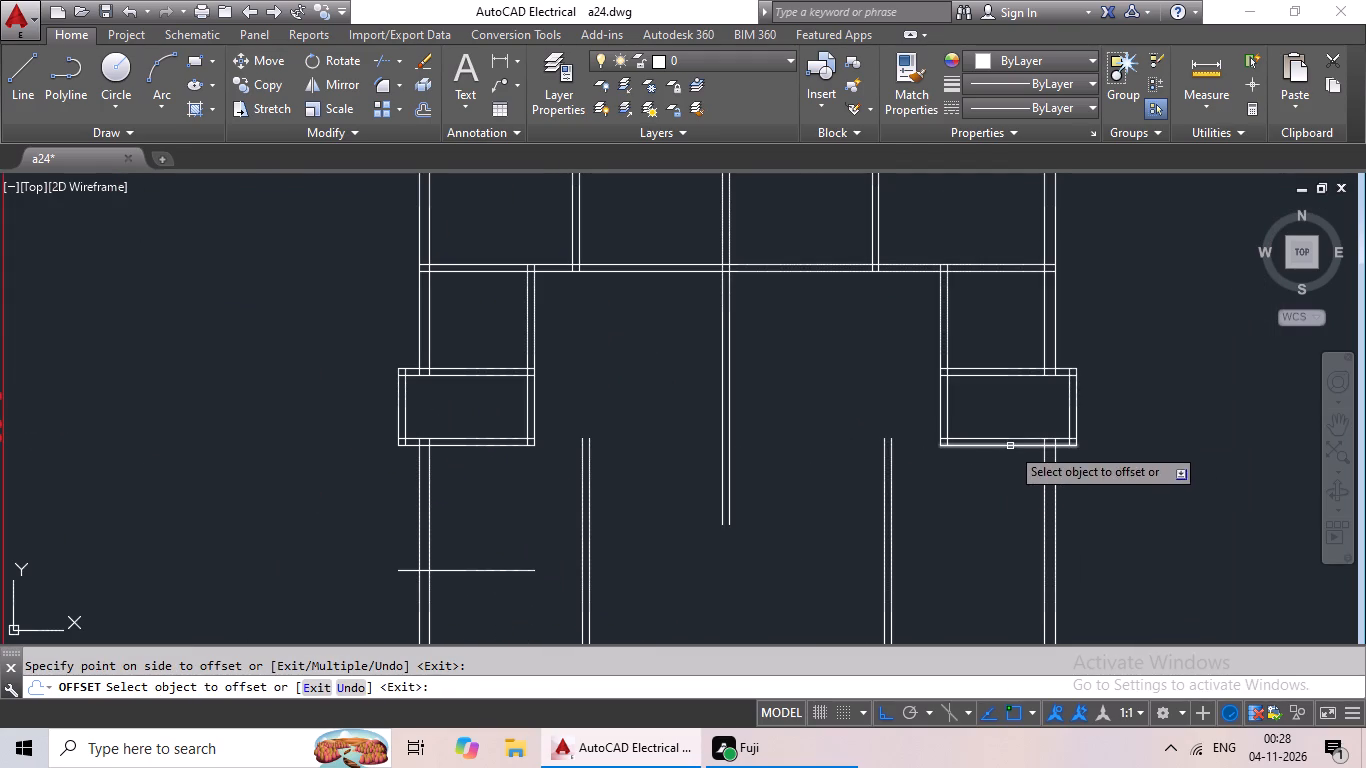
pyautogui.moveTo(1010, 445); pyautogui.dragTo(996, 482)
pyautogui.click(987, 521)
pyautogui.moveTo(985, 515); pyautogui.dragTo(1007, 465, button='middle')
pyautogui.scroll(-2, 1010, 460)
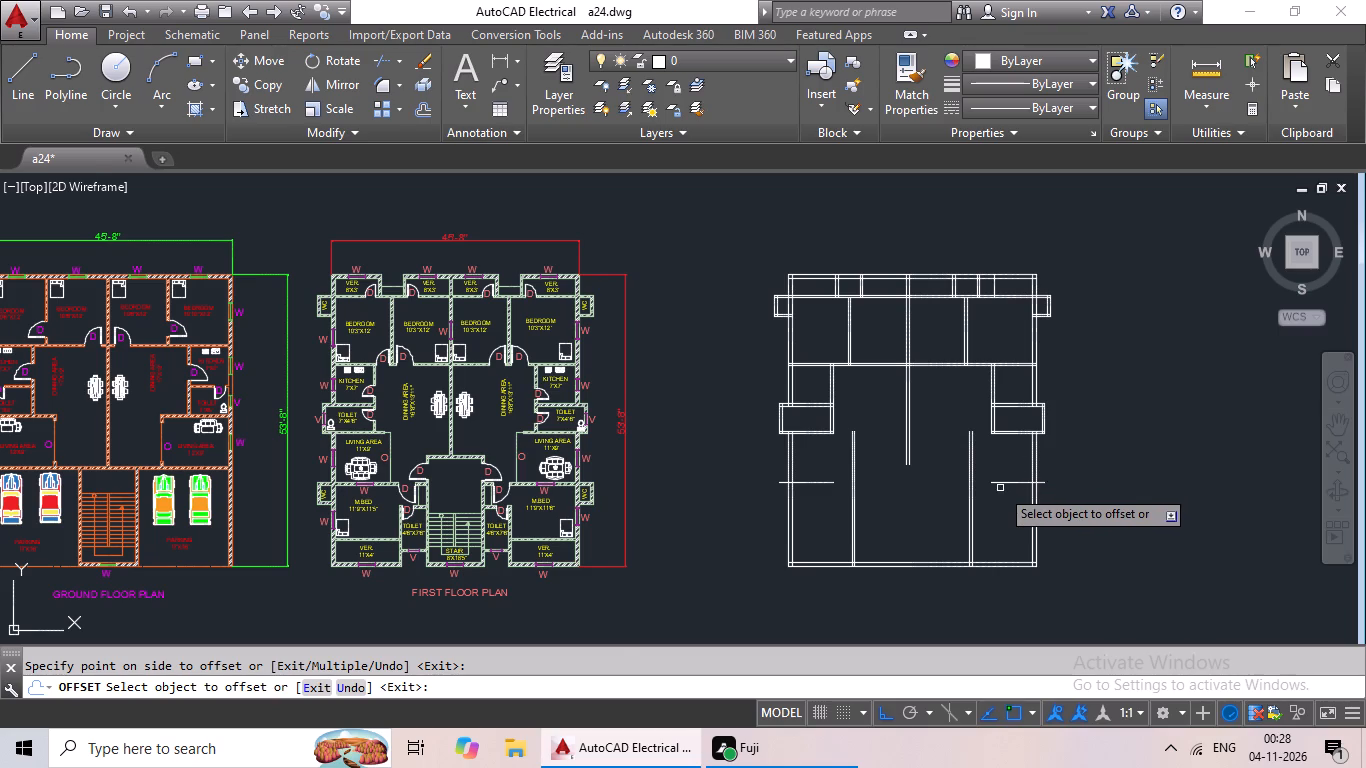
pyautogui.scroll(2, 1000, 488)
pyautogui.scroll(-1, 1002, 488)
pyautogui.moveTo(1006, 485); pyautogui.dragTo(1025, 474, button='middle')
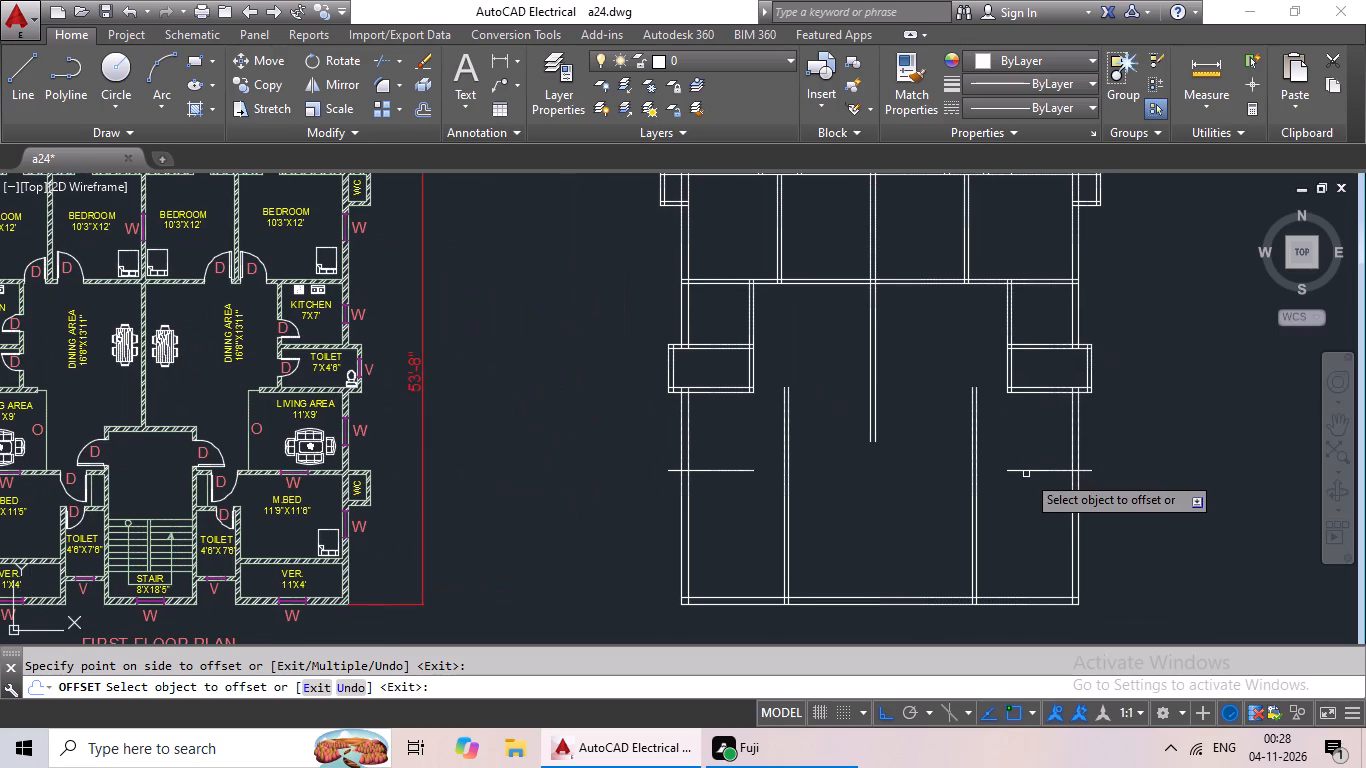
pyautogui.press('Escape')
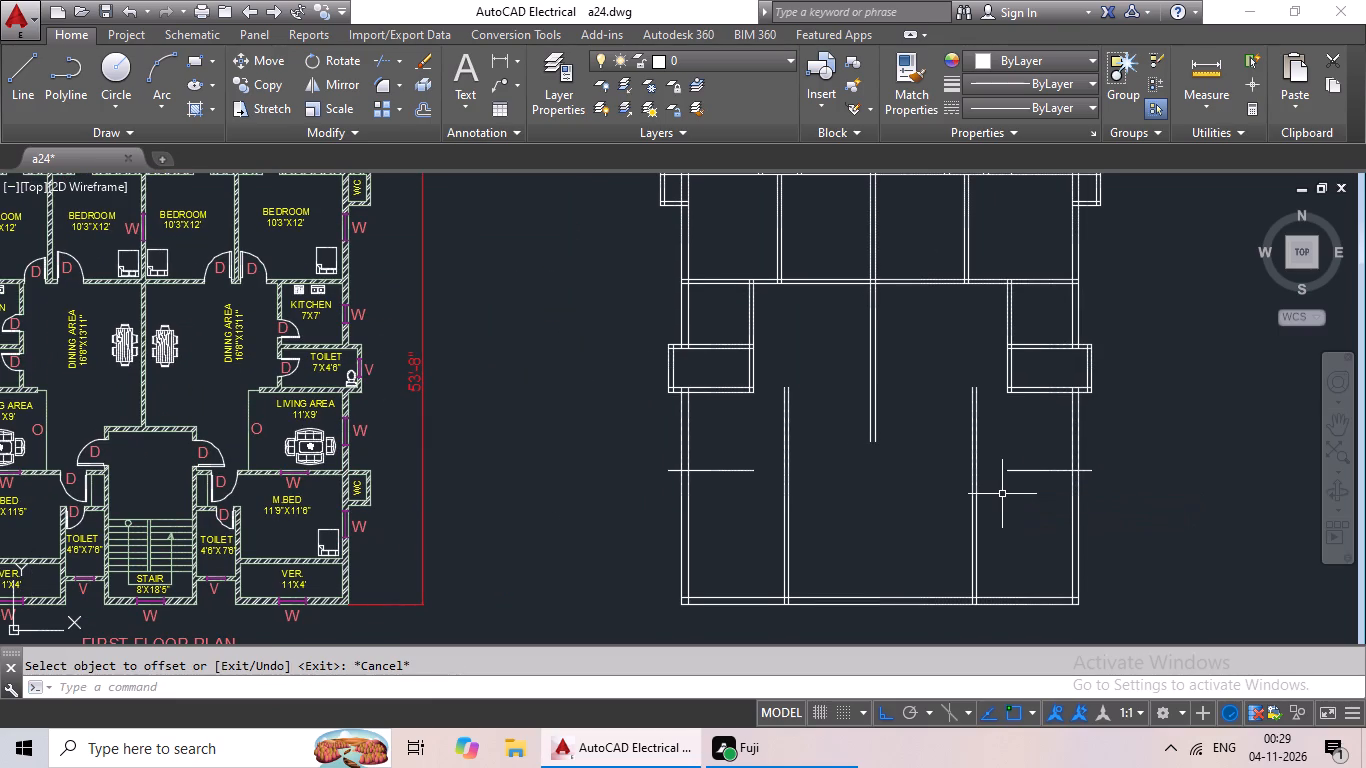
# Extend both horizontal living area lines inward to the far faces of the left and right vertical partitions.
pyautogui.press('e')
pyautogui.press('x')
pyautogui.press('space')
pyautogui.press('space')
pyautogui.click(727, 471)
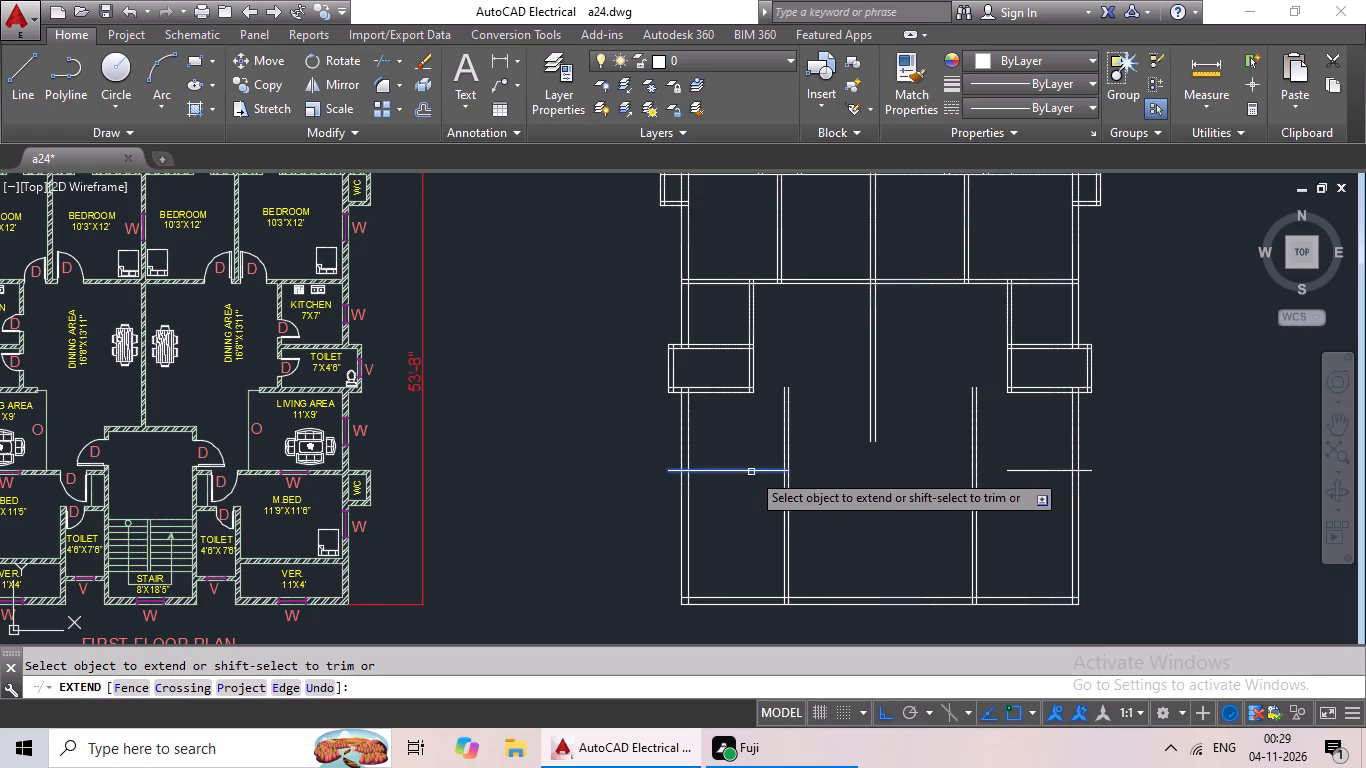
pyautogui.click(751, 472)
pyautogui.doubleClick(1040, 471)
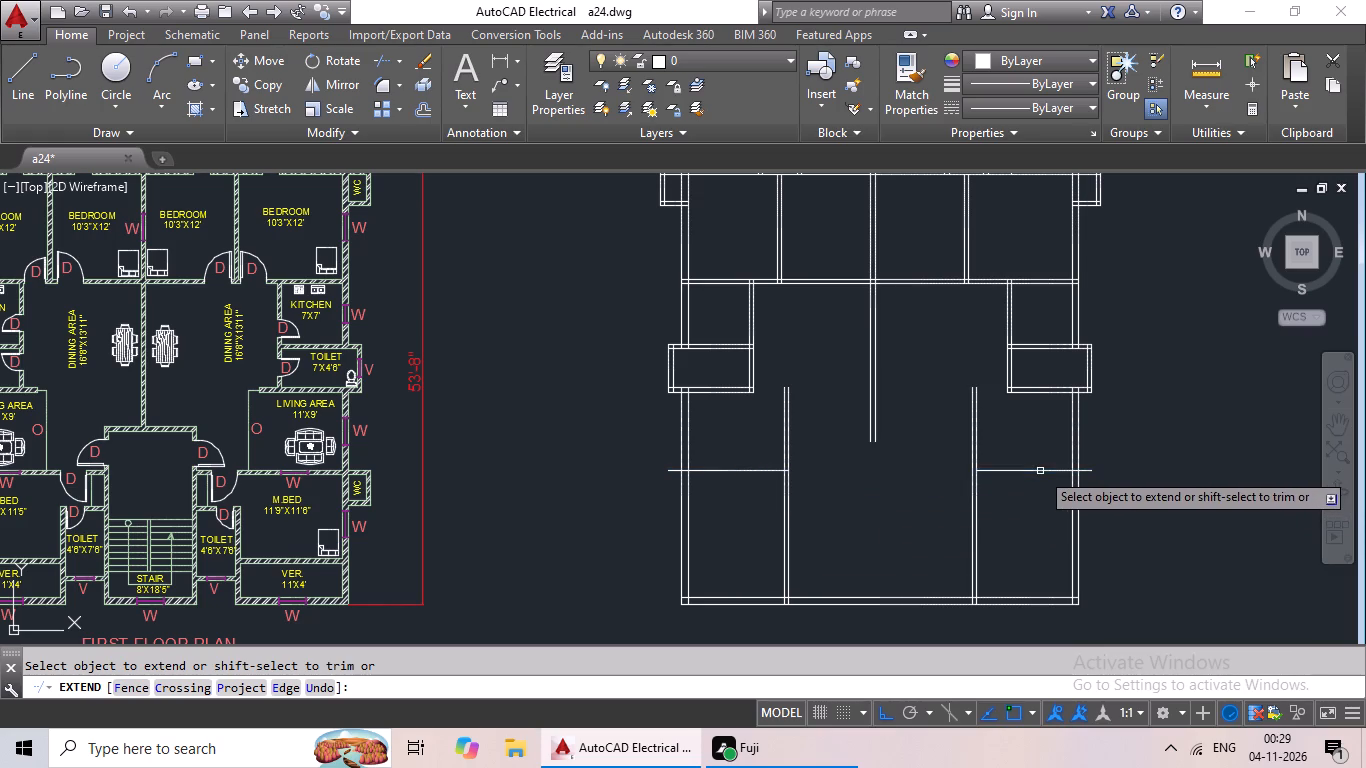
pyautogui.click(1018, 473)
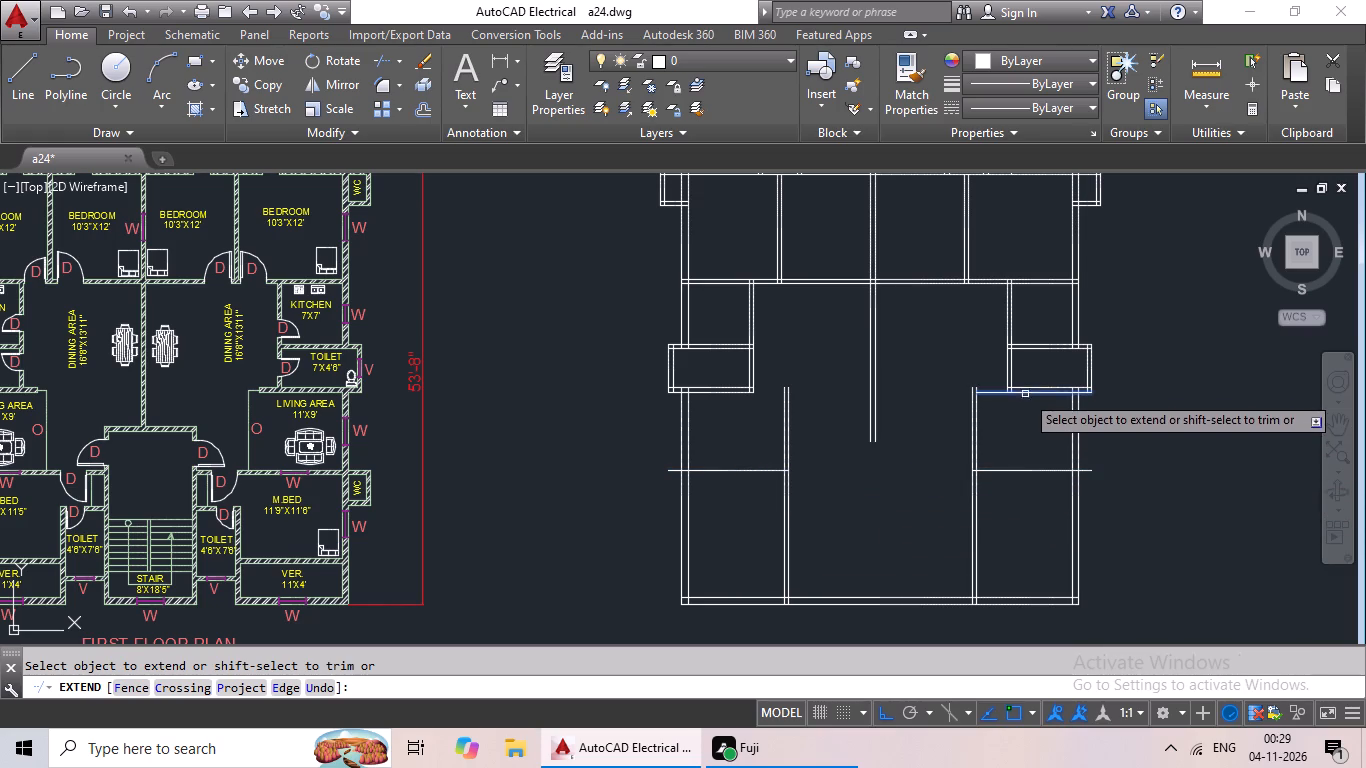
# Extend both lower wall lines of the right and left toilets inward to the far faces of the living area partitions.
pyautogui.scroll(-1, 1013, 406)
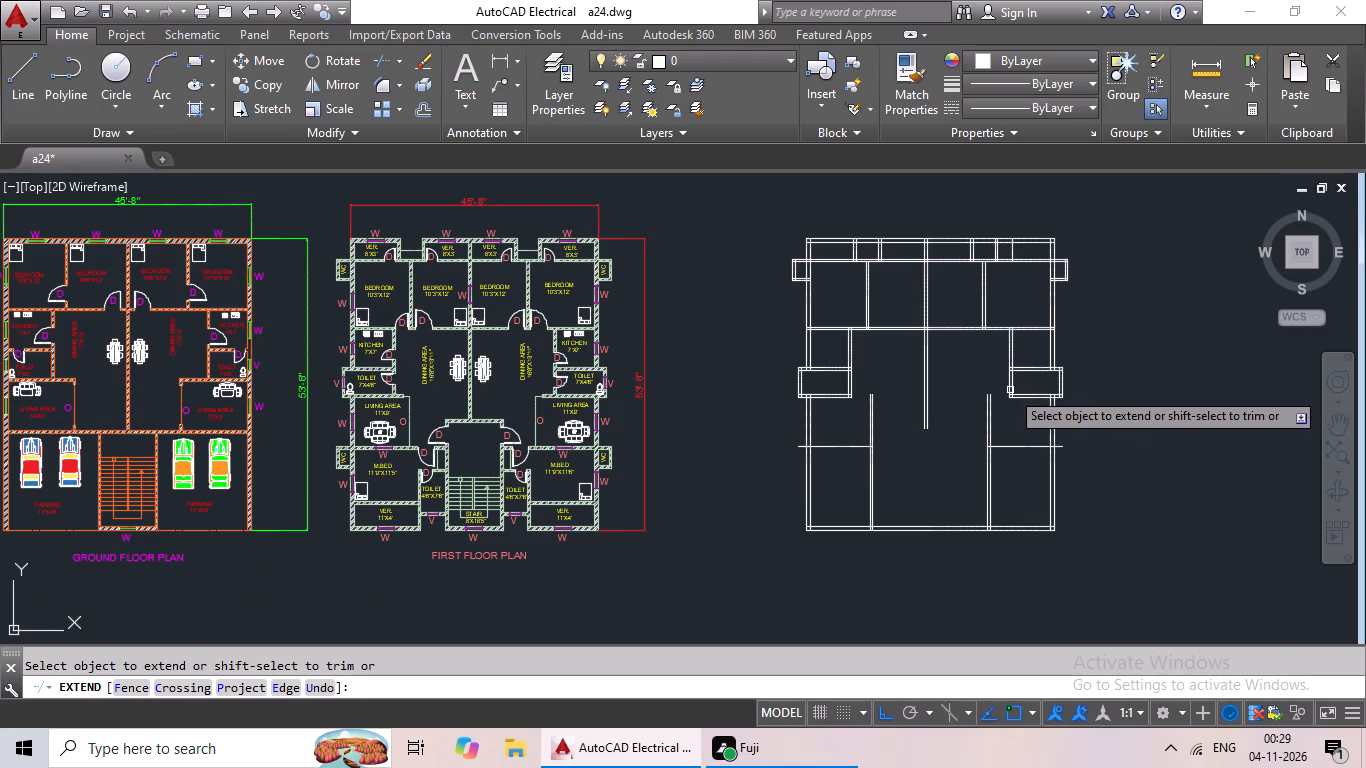
pyautogui.scroll(3, 1047, 402)
pyautogui.click(946, 369)
pyautogui.click(919, 369)
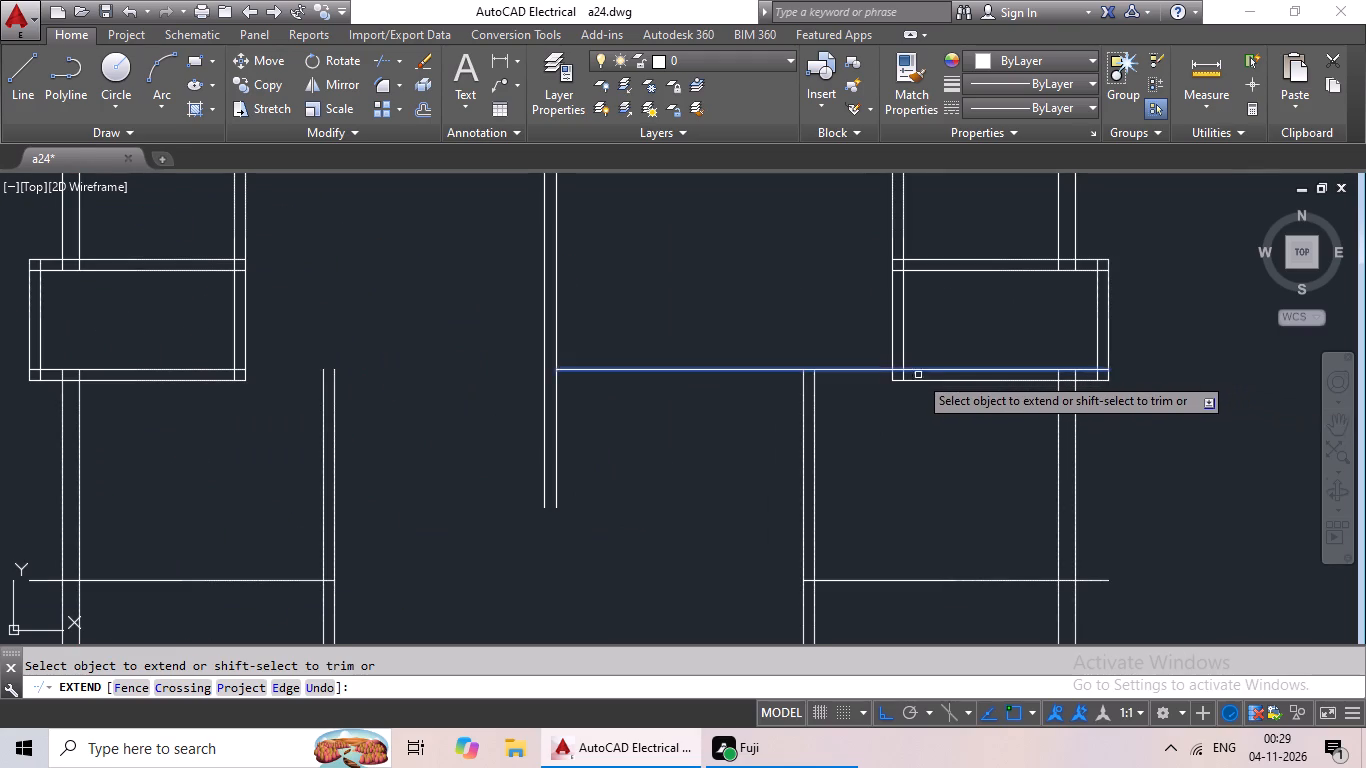
pyautogui.moveTo(918, 381); pyautogui.dragTo(909, 384)
pyautogui.click(844, 380)
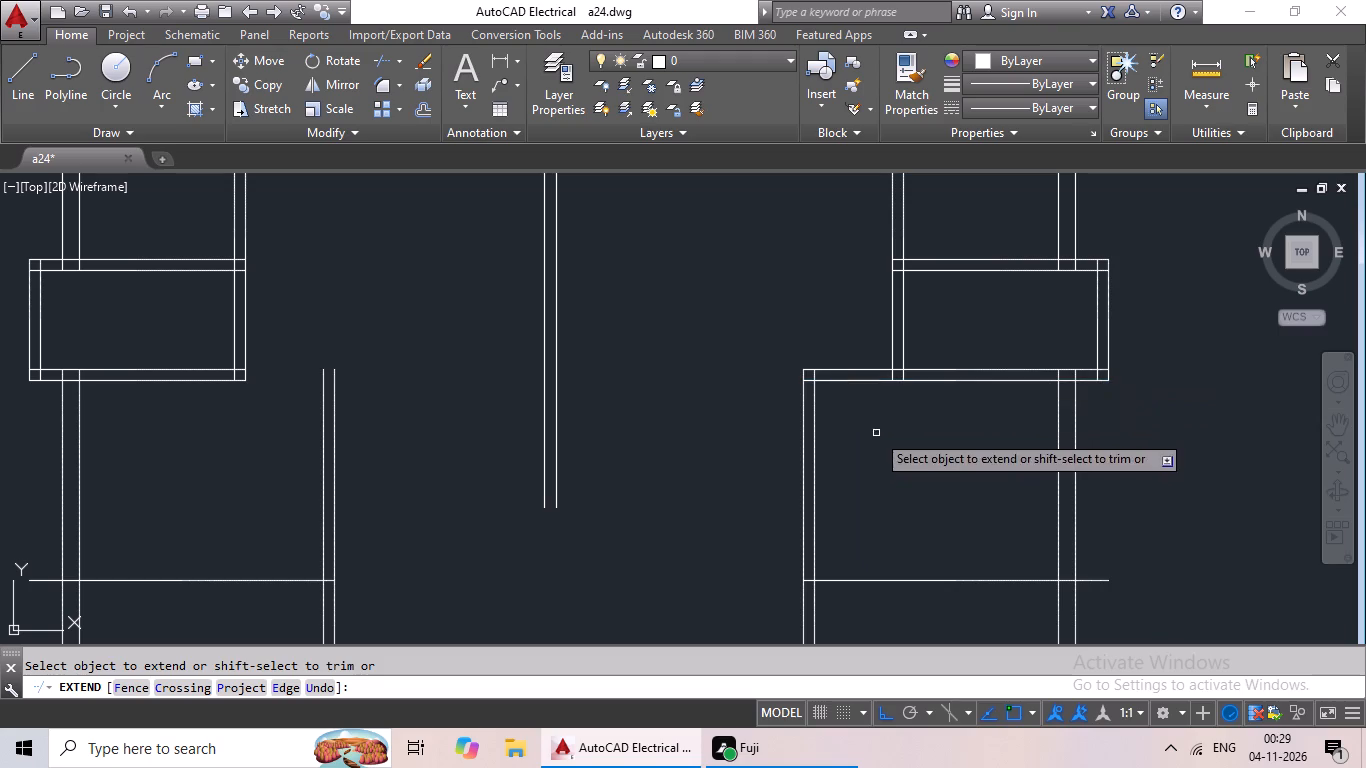
pyautogui.moveTo(880, 436); pyautogui.dragTo(909, 366, button='middle')
pyautogui.scroll(-1, 911, 359)
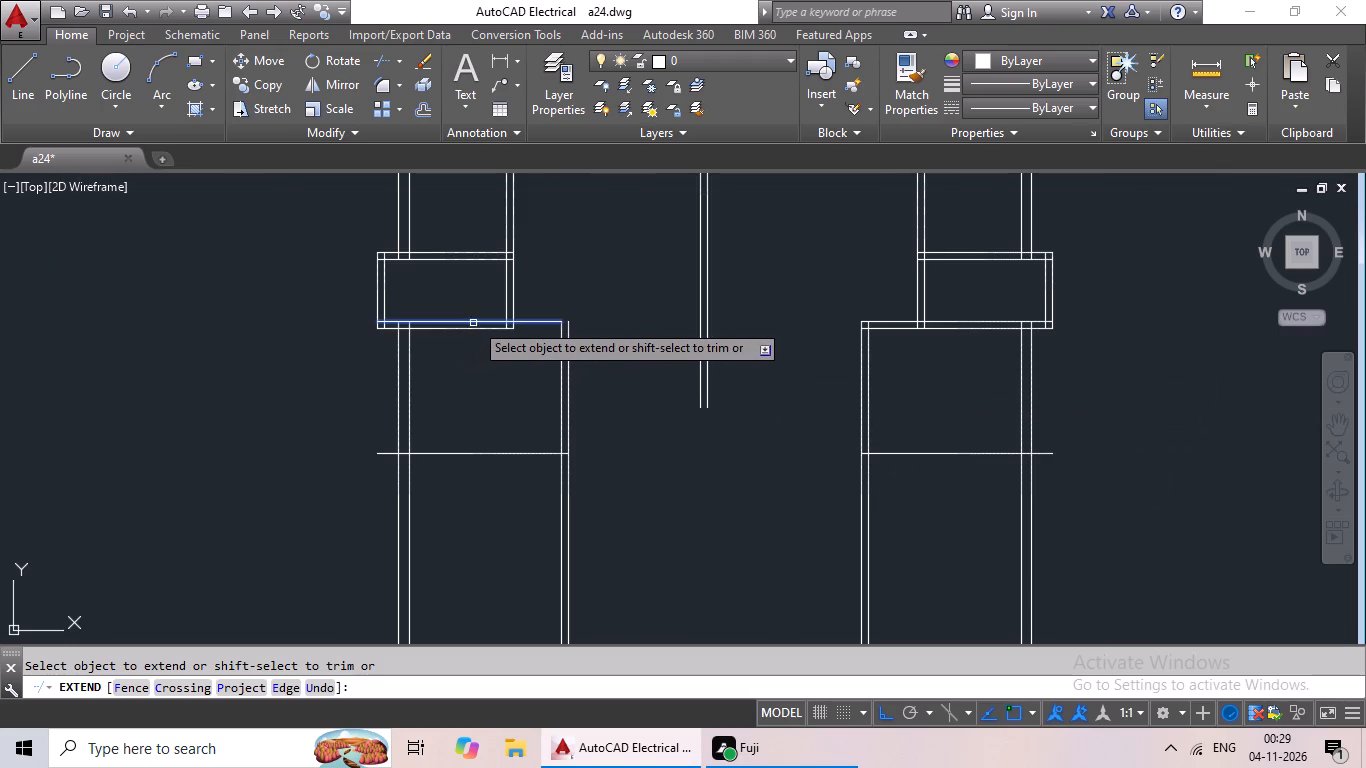
pyautogui.click(475, 321)
pyautogui.click(532, 322)
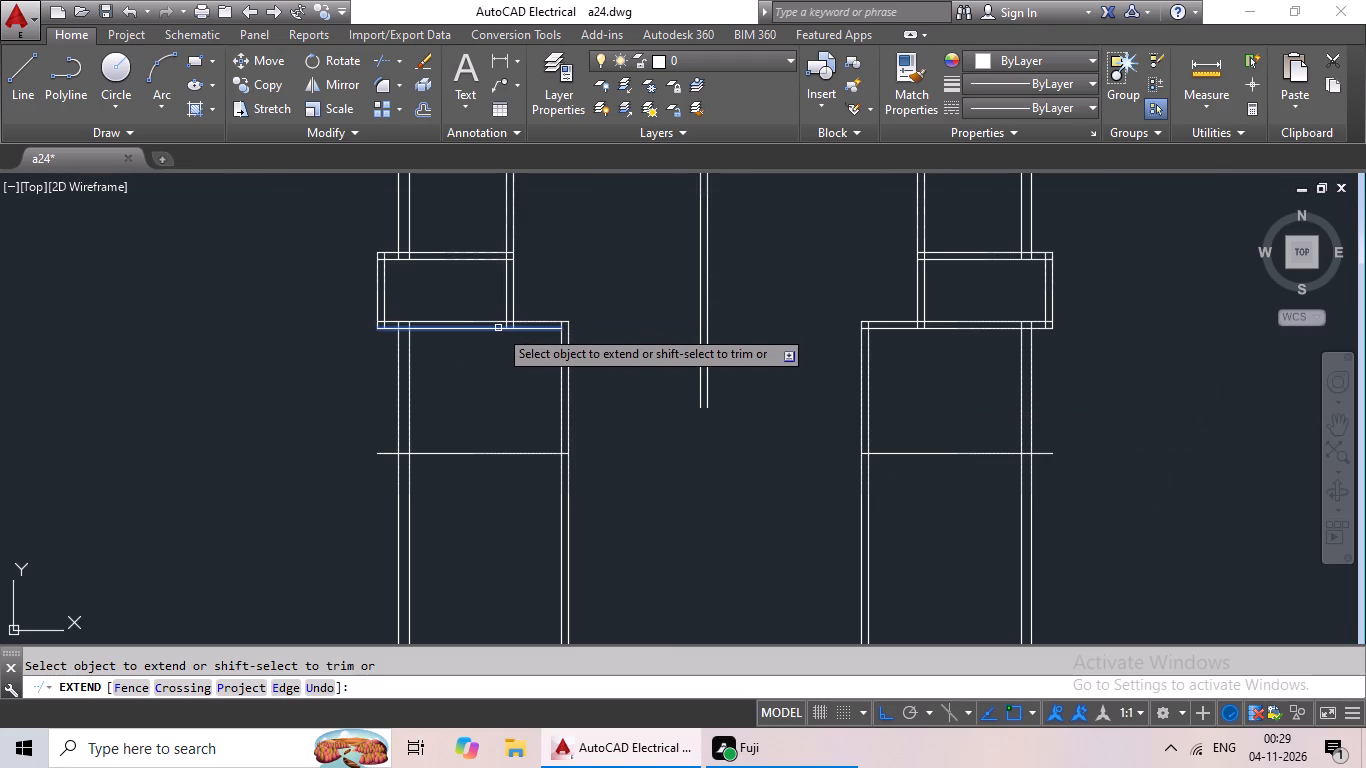
pyautogui.click(498, 328)
pyautogui.click(531, 328)
pyautogui.scroll(-1, 656, 402)
pyautogui.moveTo(657, 445); pyautogui.dragTo(675, 433, button='middle')
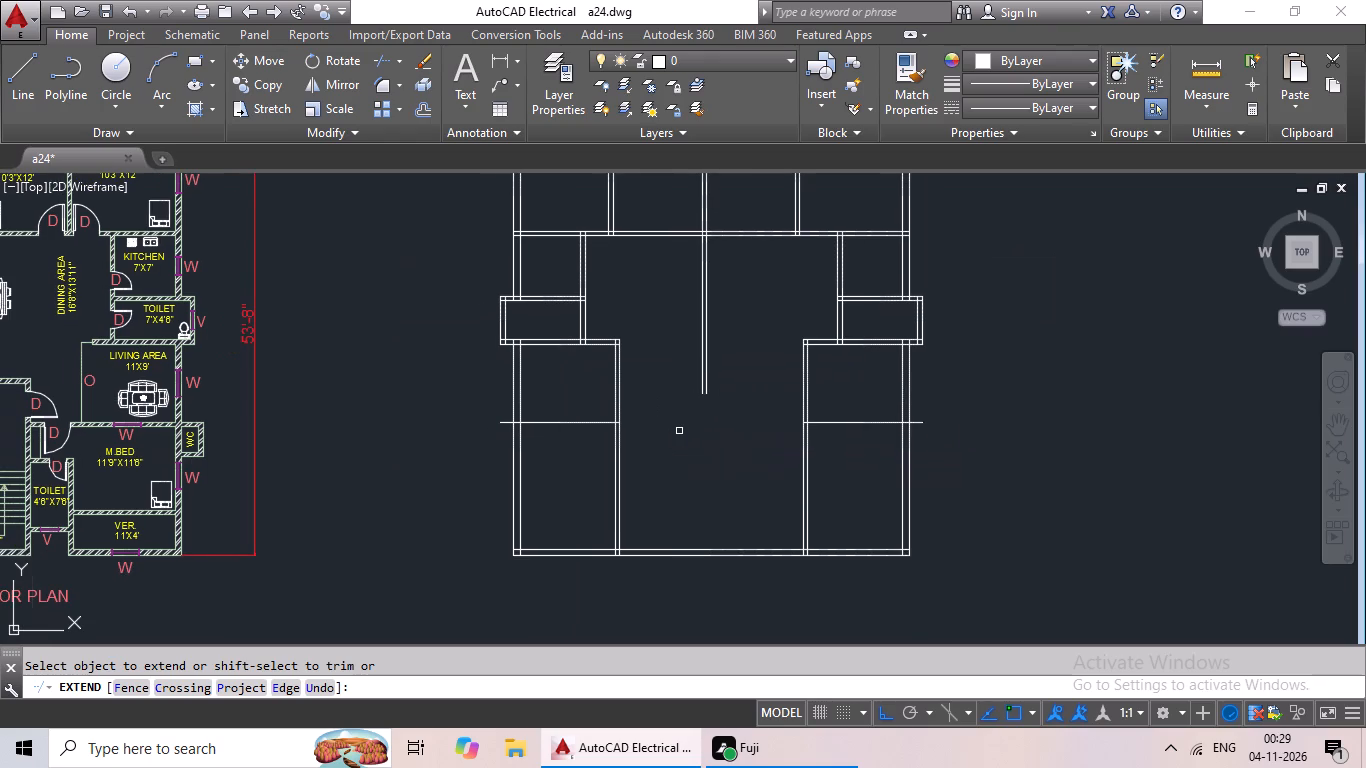
pyautogui.press('Escape')
pyautogui.press('Escape')
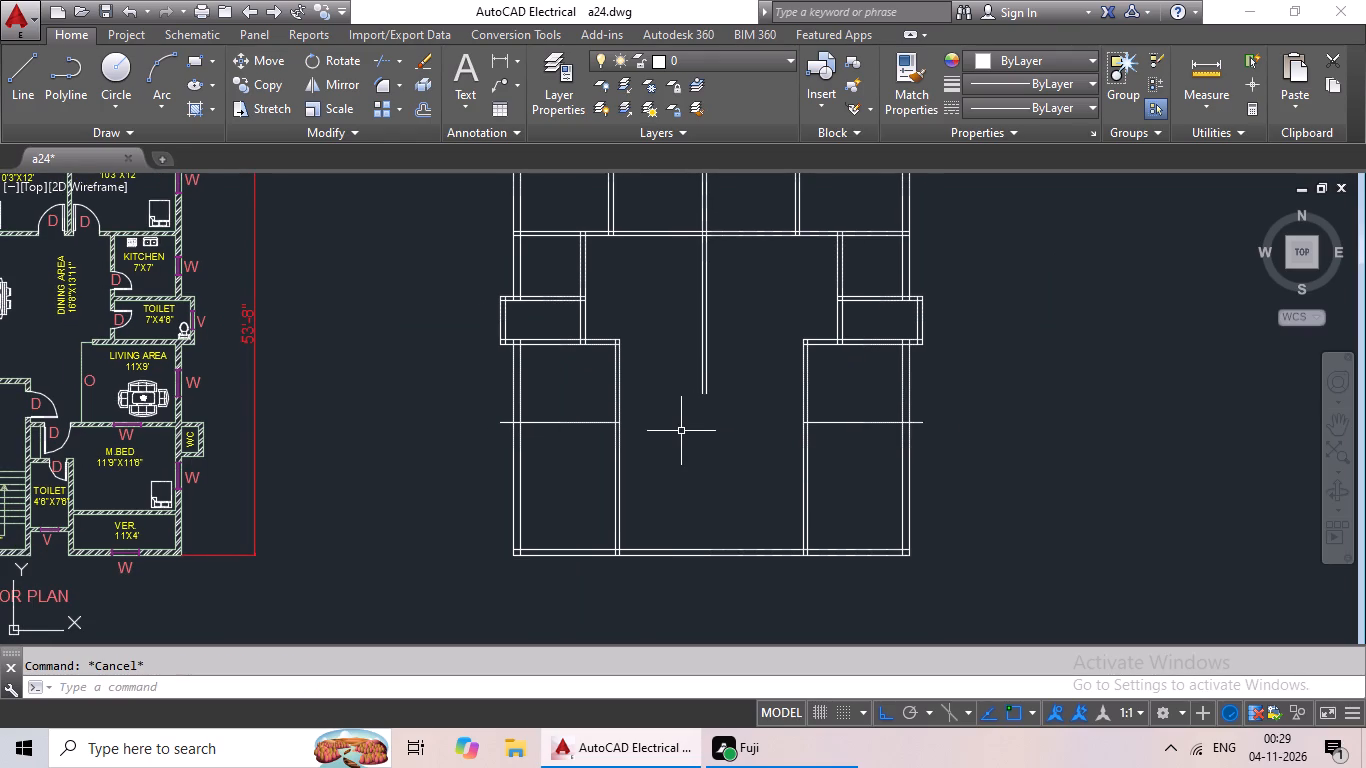
# Offset the right and left living areas' bottom lines 6" downward to give those walls their thickness.
pyautogui.press('o')
pyautogui.press('Return')
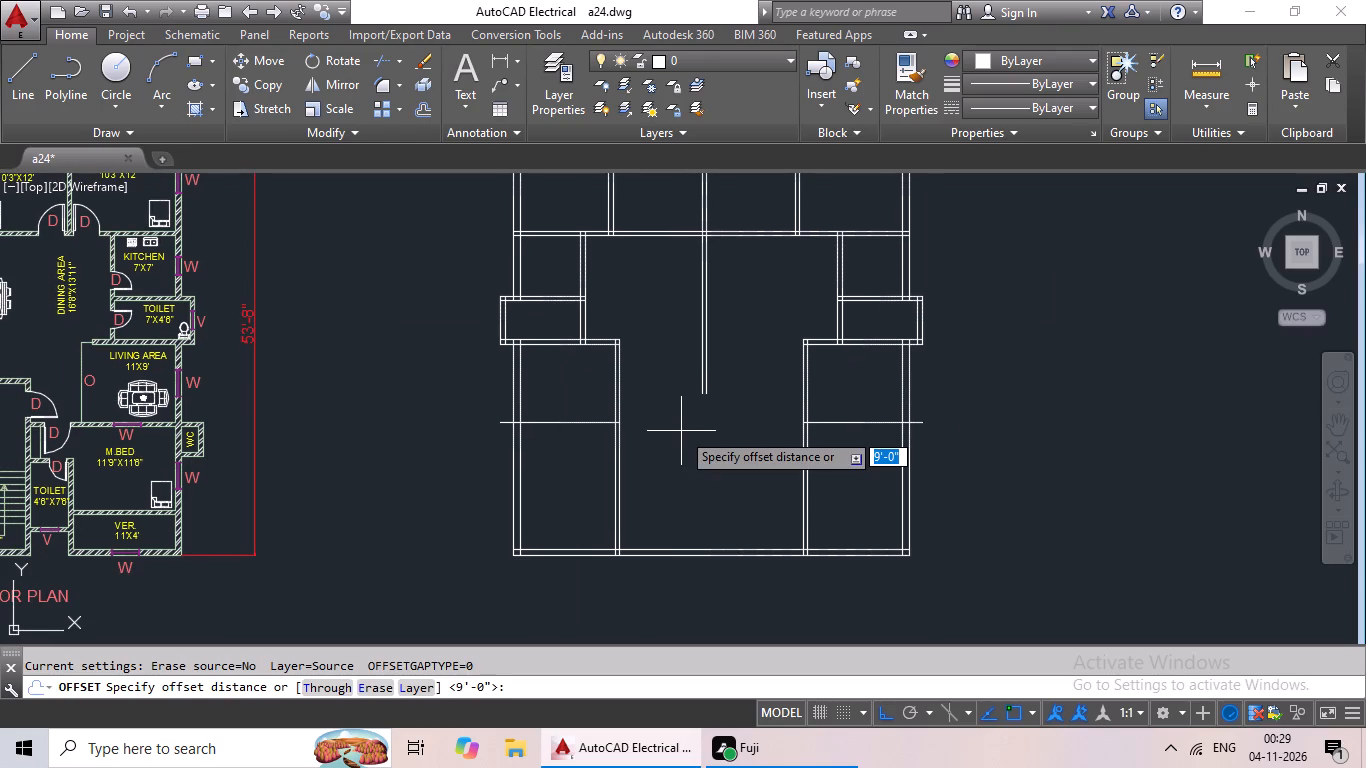
pyautogui.press('9')
pyautogui.press('BackSpace')
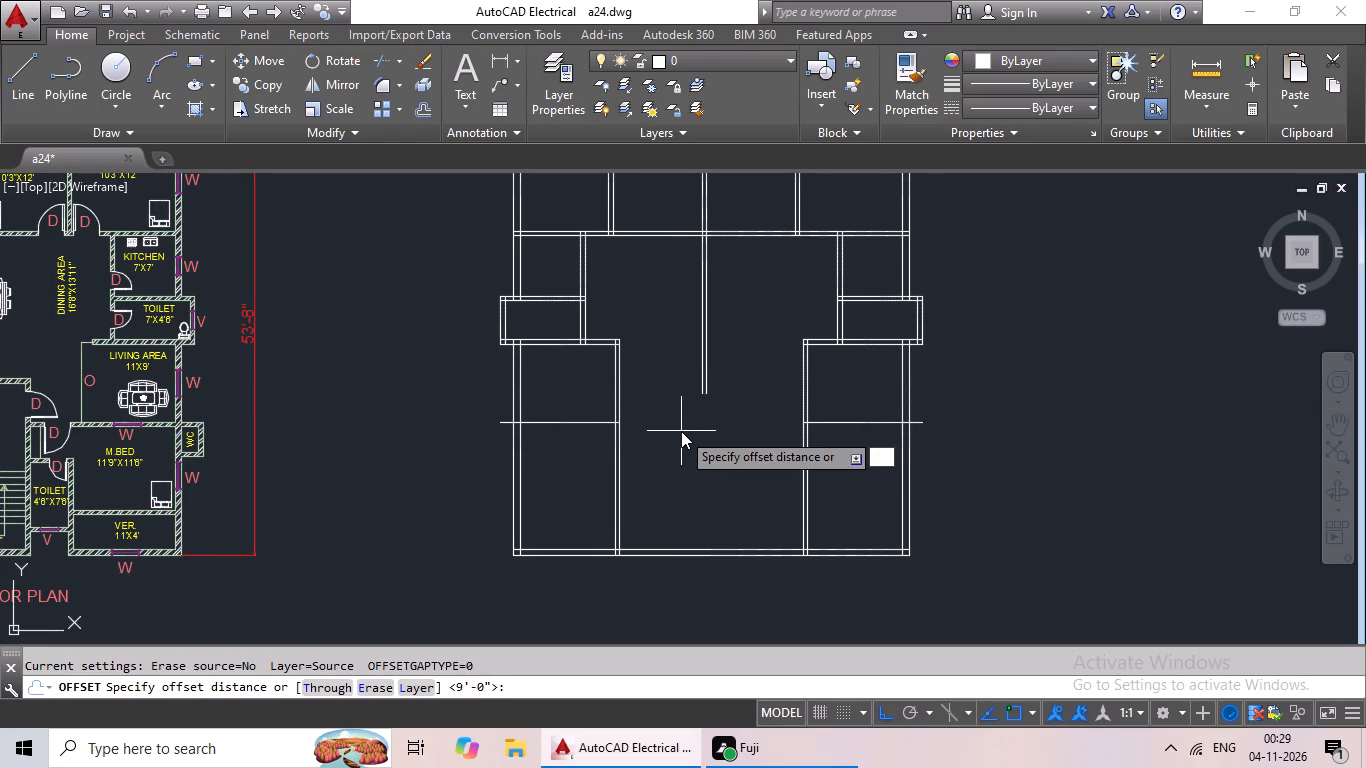
pyautogui.press('6')
pyautogui.hotkey('shift', '"')
pyautogui.press('Return')
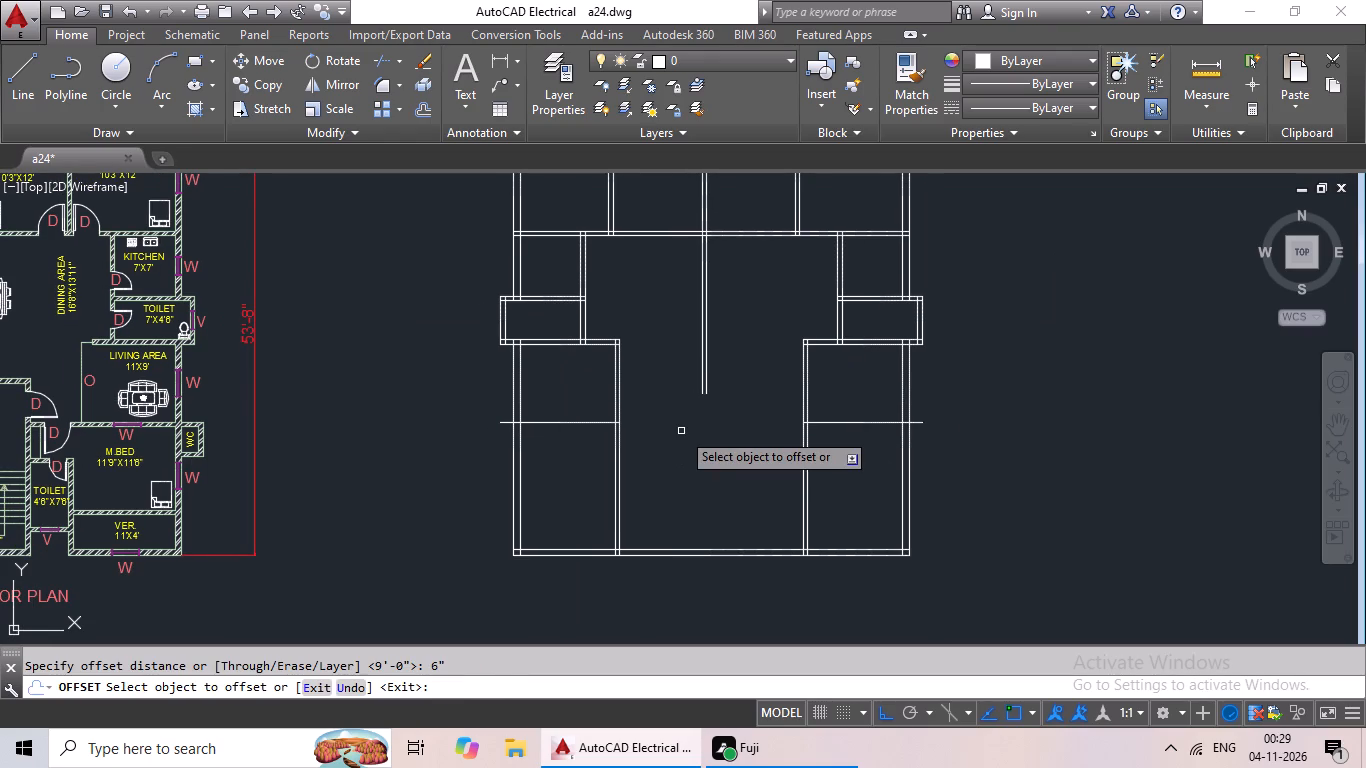
pyautogui.click(843, 422)
pyautogui.click(841, 453)
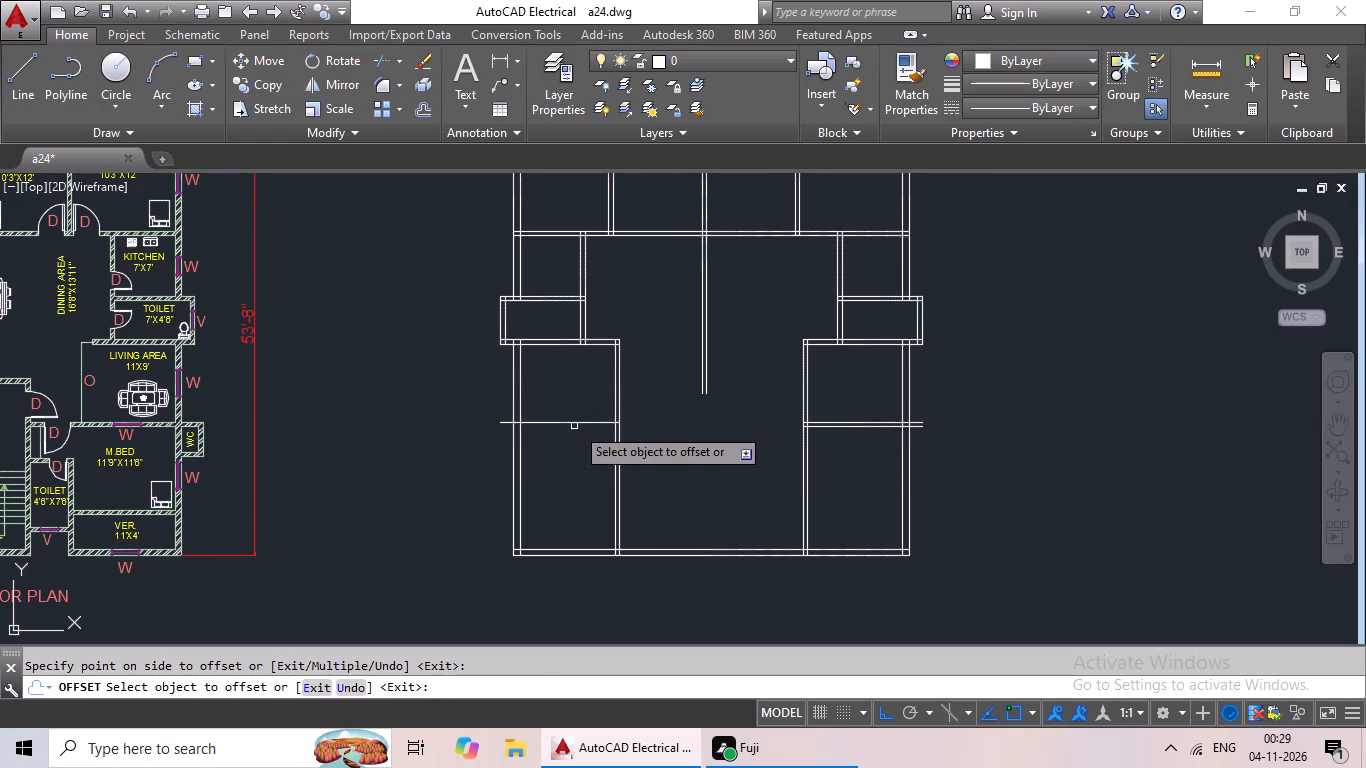
pyautogui.moveTo(579, 422); pyautogui.dragTo(575, 434)
pyautogui.click(568, 463)
pyautogui.press('Escape')
pyautogui.press('Escape')
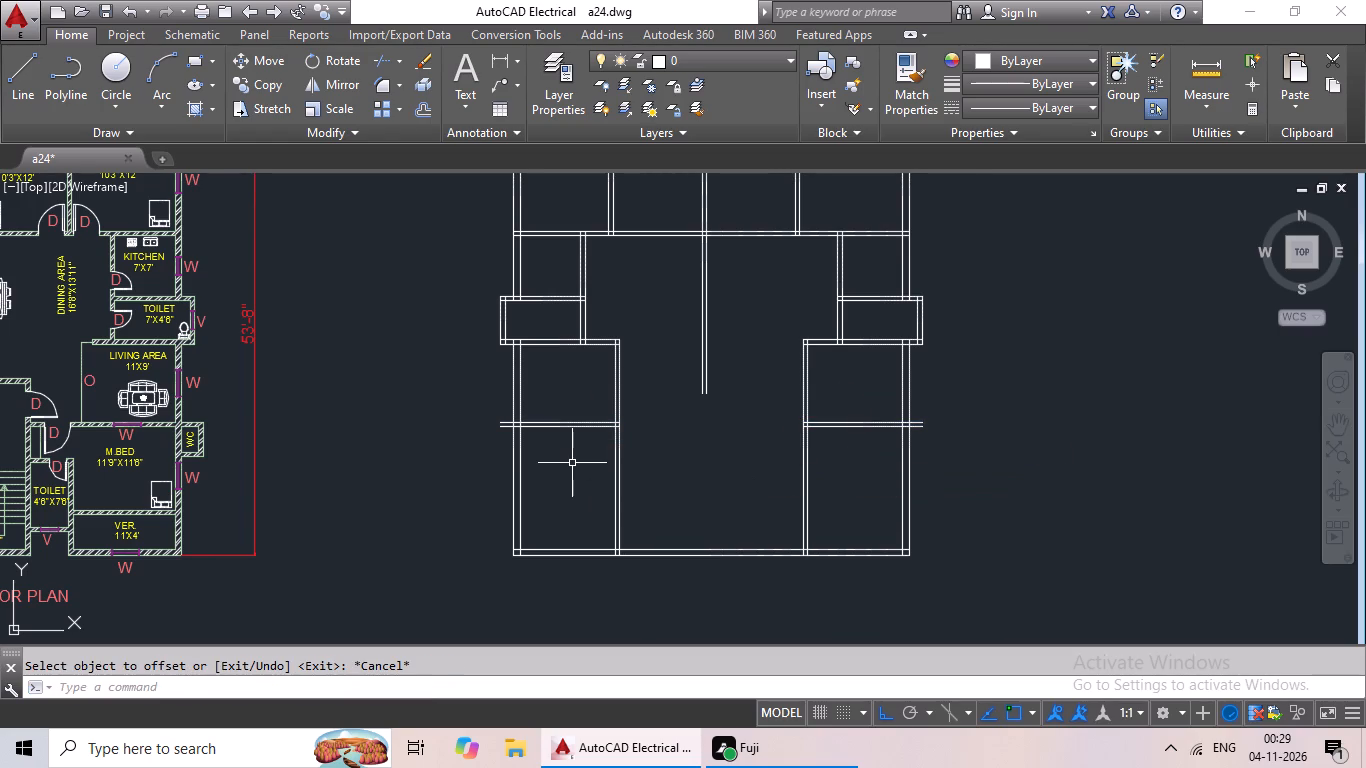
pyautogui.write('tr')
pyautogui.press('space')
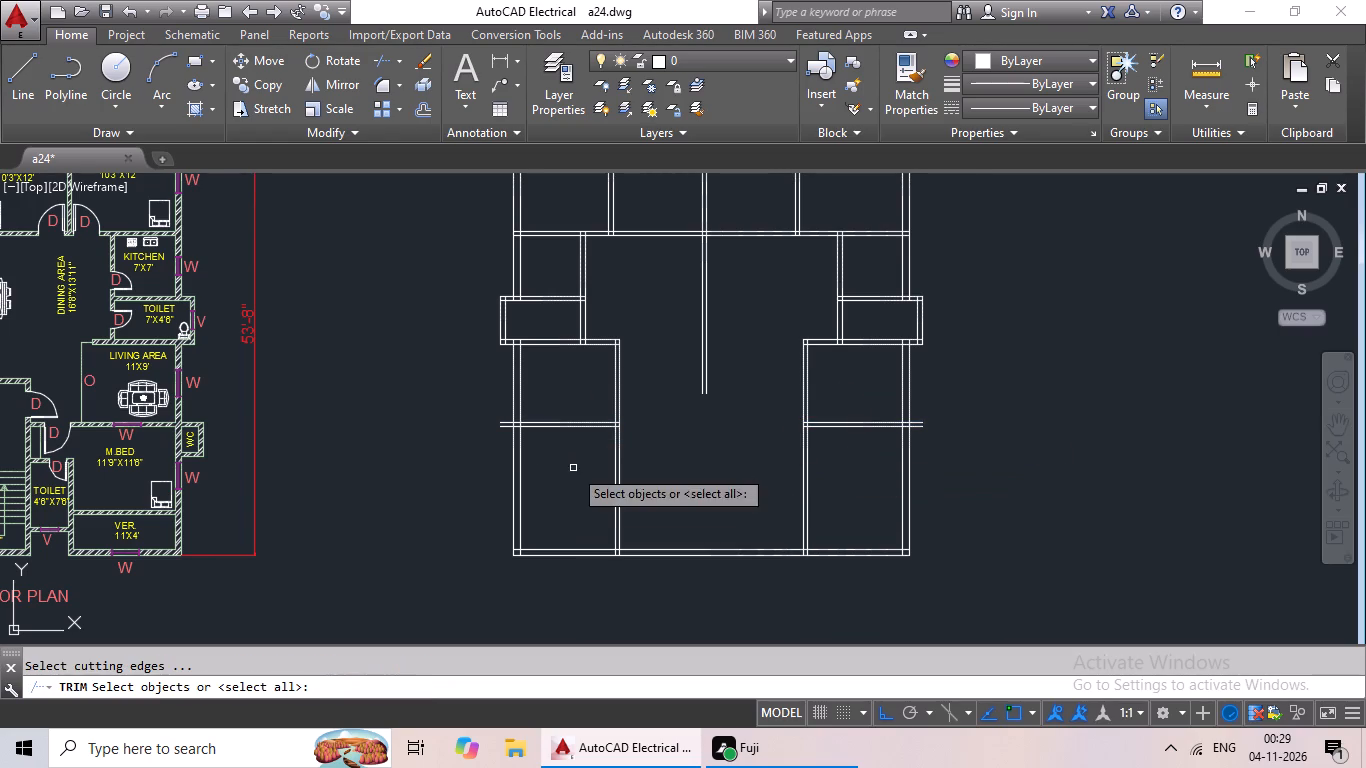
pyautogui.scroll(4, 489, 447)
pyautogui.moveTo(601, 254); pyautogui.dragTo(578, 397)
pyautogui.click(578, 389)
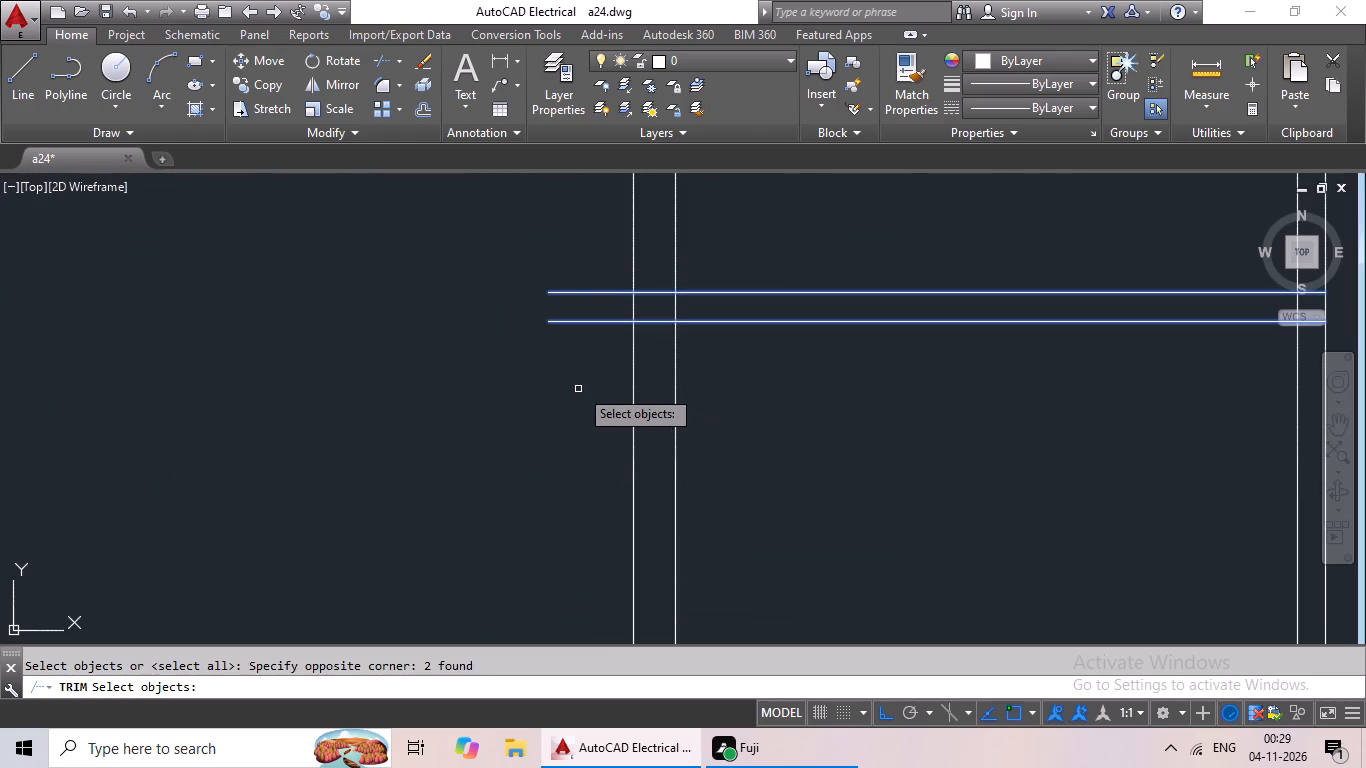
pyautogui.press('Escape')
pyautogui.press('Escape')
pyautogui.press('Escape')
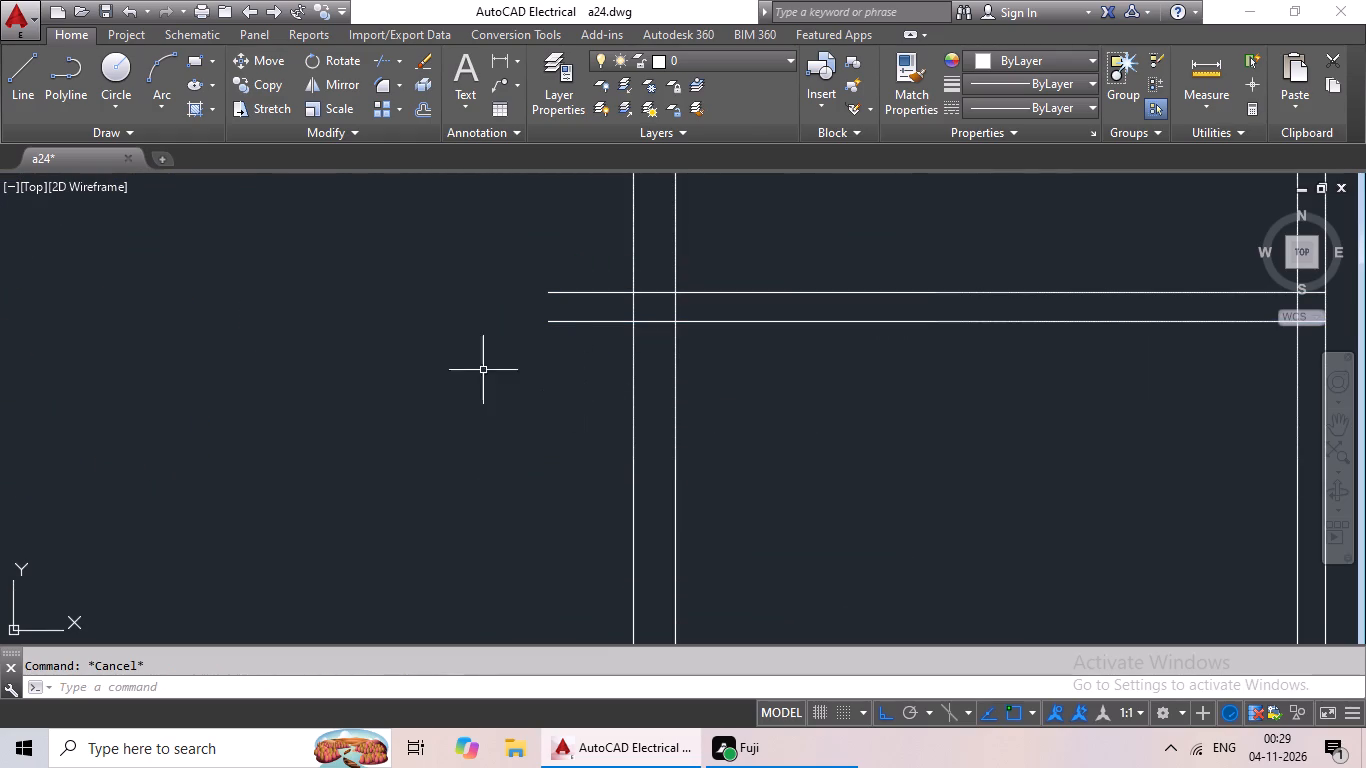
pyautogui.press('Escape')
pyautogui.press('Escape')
# Trim the ends of the living areas' bottom wall lines that overhang the left and right outer walls.
pyautogui.press('t')
pyautogui.press('r')
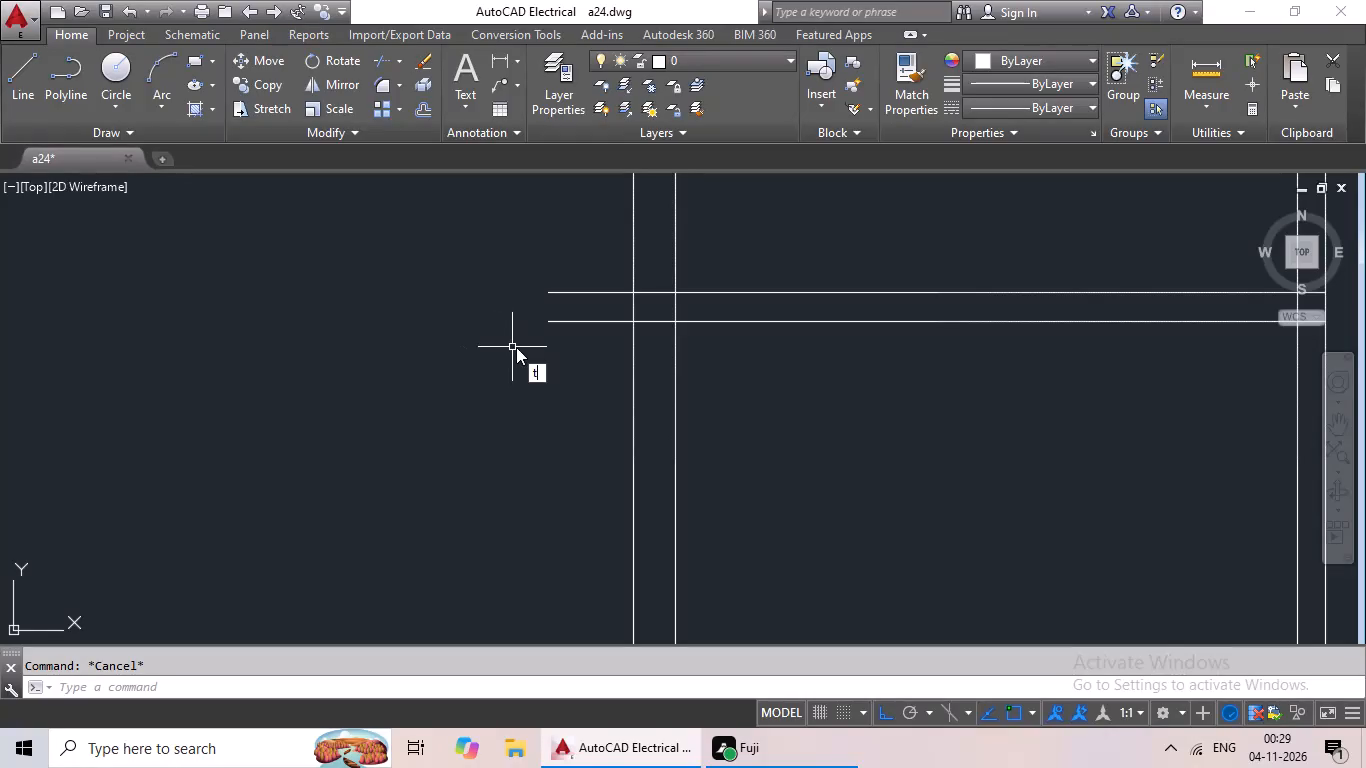
pyautogui.press('space')
pyautogui.press('space')
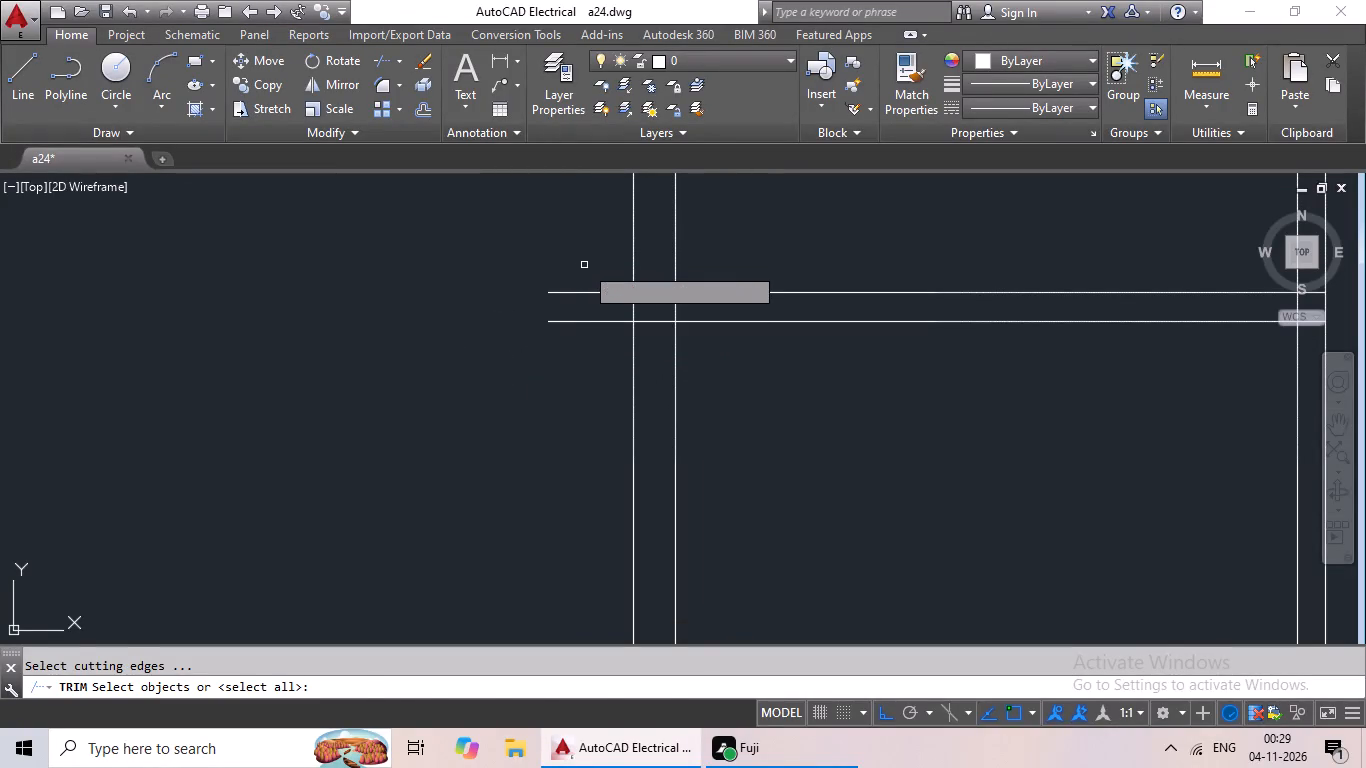
pyautogui.moveTo(582, 271); pyautogui.dragTo(552, 371)
pyautogui.click(552, 371)
pyautogui.scroll(-2, 659, 354)
pyautogui.moveTo(743, 389); pyautogui.dragTo(554, 408, button='middle')
pyautogui.scroll(-2, 572, 406)
pyautogui.scroll(4, 987, 379)
pyautogui.moveTo(724, 335); pyautogui.dragTo(664, 479)
pyautogui.moveTo(665, 476); pyautogui.dragTo(675, 470)
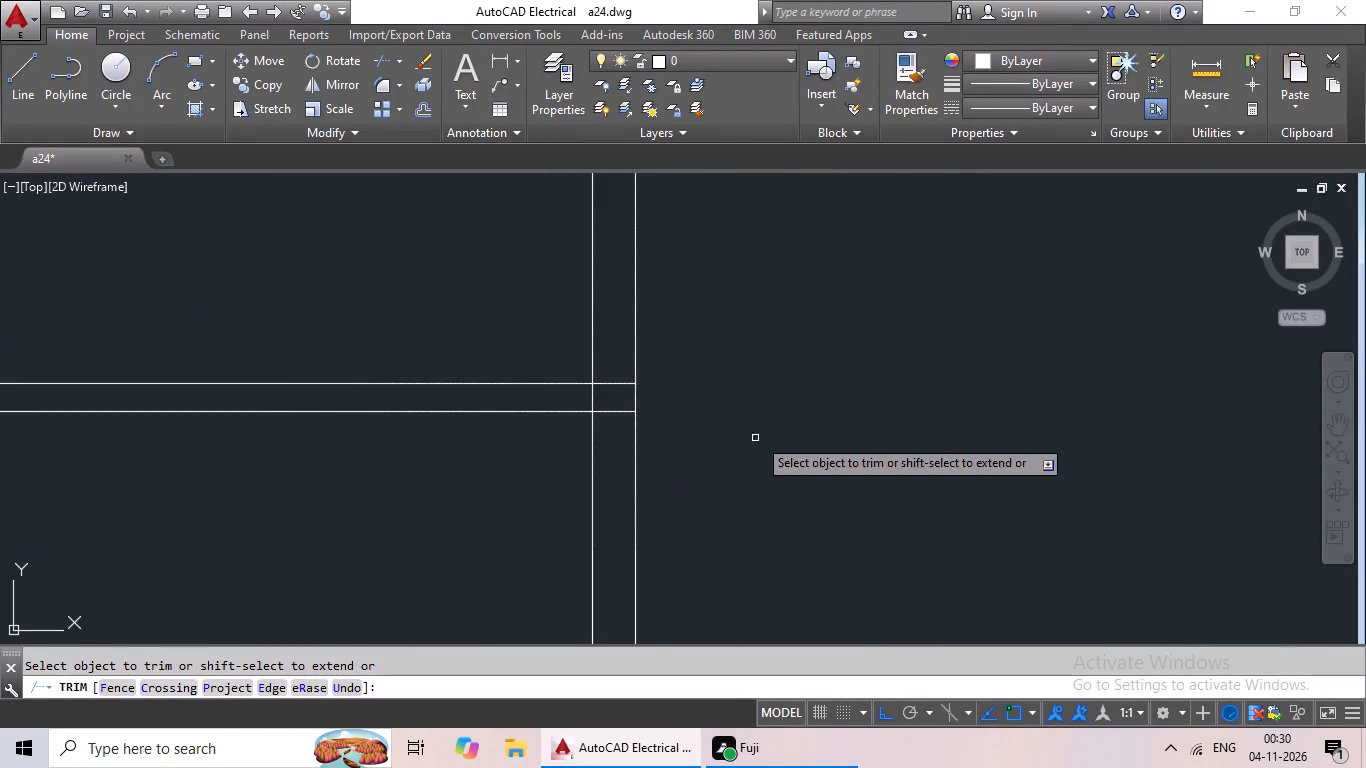
pyautogui.scroll(-3, 761, 435)
pyautogui.moveTo(765, 435); pyautogui.dragTo(1085, 395, button='middle')
pyautogui.moveTo(681, 469); pyautogui.dragTo(1002, 460, button='middle')
pyautogui.moveTo(1001, 466); pyautogui.dragTo(1209, 434, button='middle')
pyautogui.scroll(-1, 1250, 434)
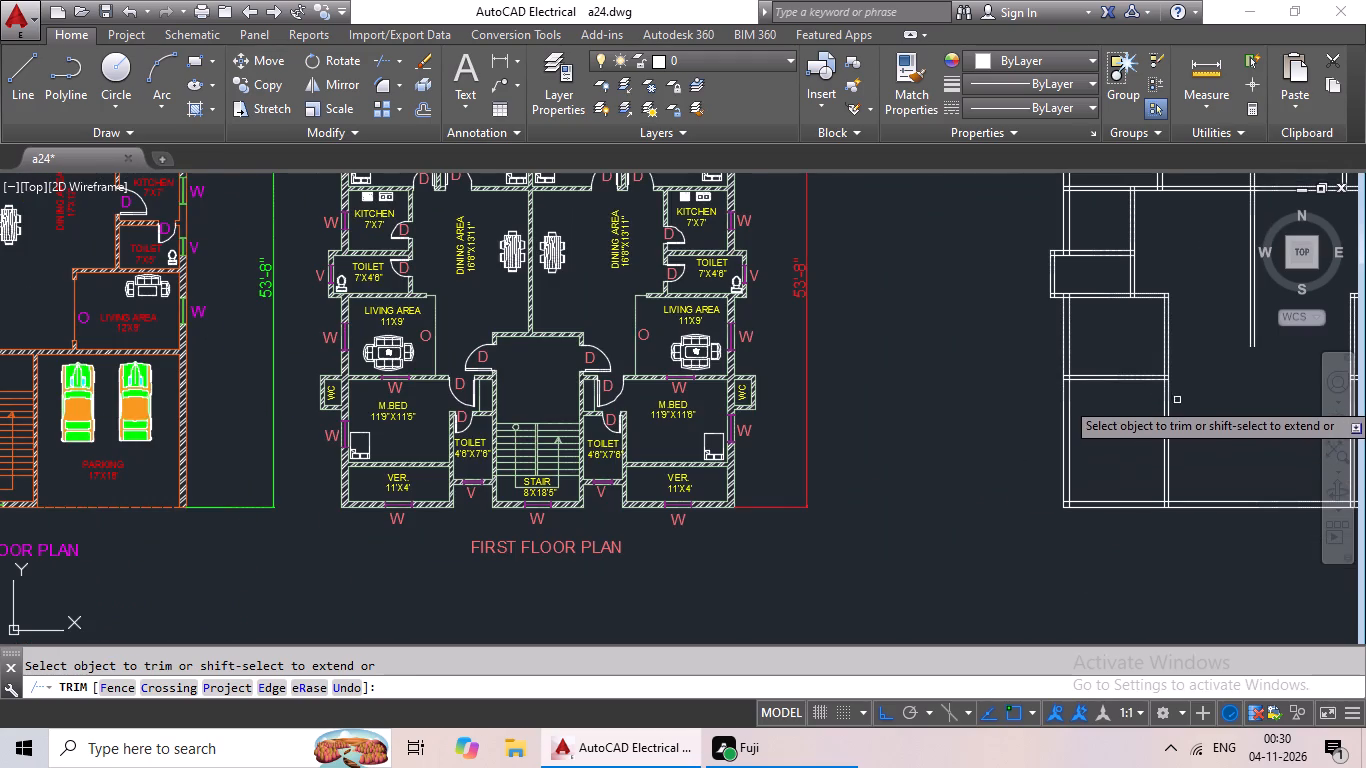
pyautogui.moveTo(1213, 408); pyautogui.dragTo(1155, 418, button='middle')
pyautogui.press('Escape')
pyautogui.moveTo(1173, 419); pyautogui.dragTo(1078, 438, button='middle')
pyautogui.scroll(-1, 1113, 436)
pyautogui.moveTo(1113, 436); pyautogui.dragTo(1014, 452, button='middle')
pyautogui.press('Escape')
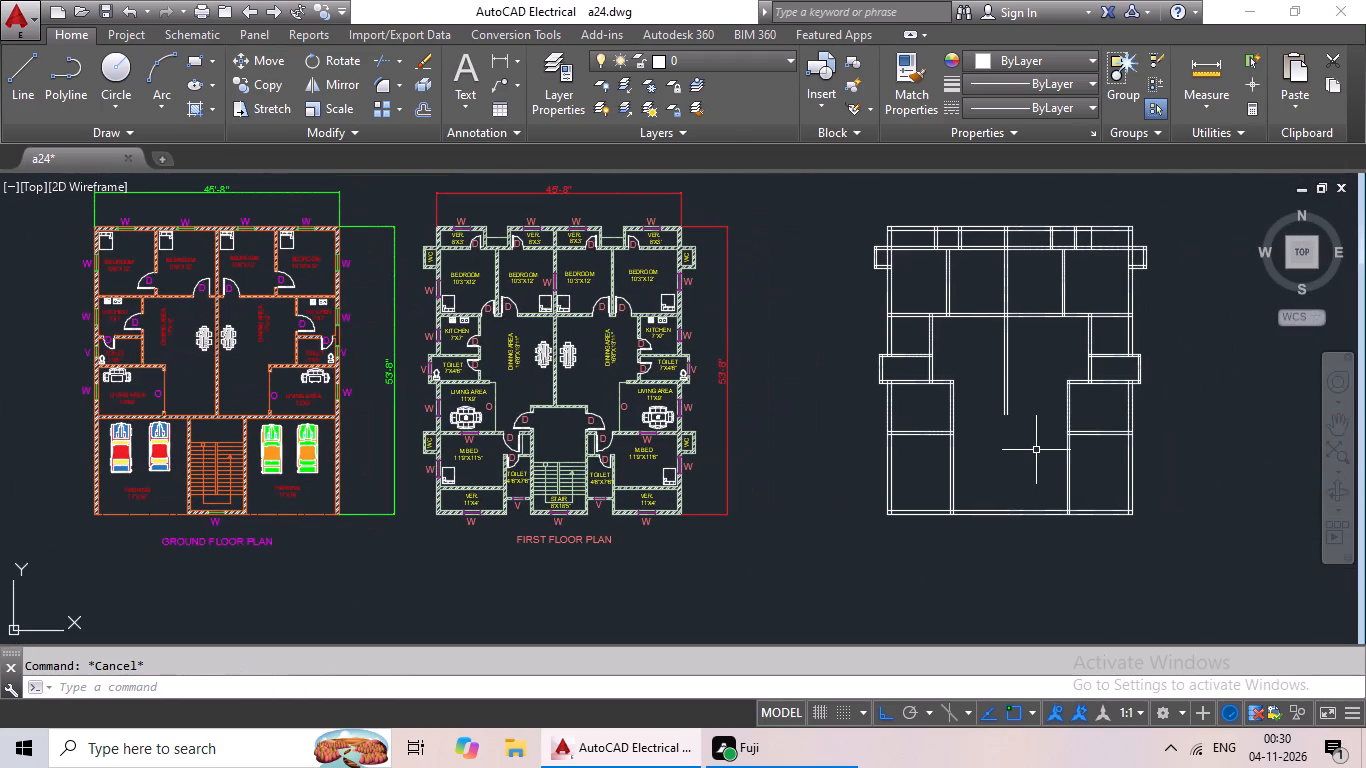
# Trim away both vertical partition walls below the left and right living areas' bottom walls.
pyautogui.scroll(2, 984, 455)
pyautogui.moveTo(978, 455); pyautogui.dragTo(979, 455, button='middle')
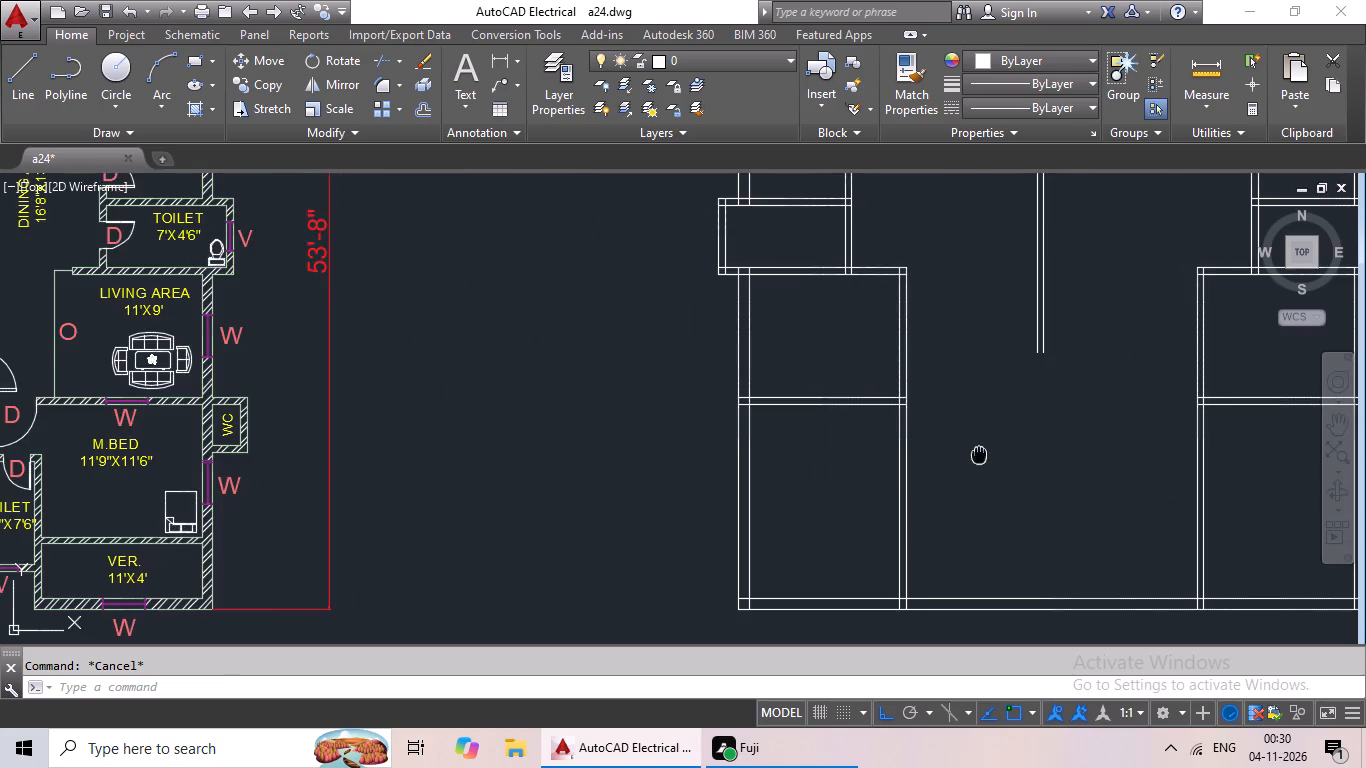
pyautogui.moveTo(979, 455); pyautogui.dragTo(1101, 422, button='middle')
pyautogui.scroll(-1, 1104, 420)
pyautogui.moveTo(1105, 420); pyautogui.dragTo(1015, 437, button='middle')
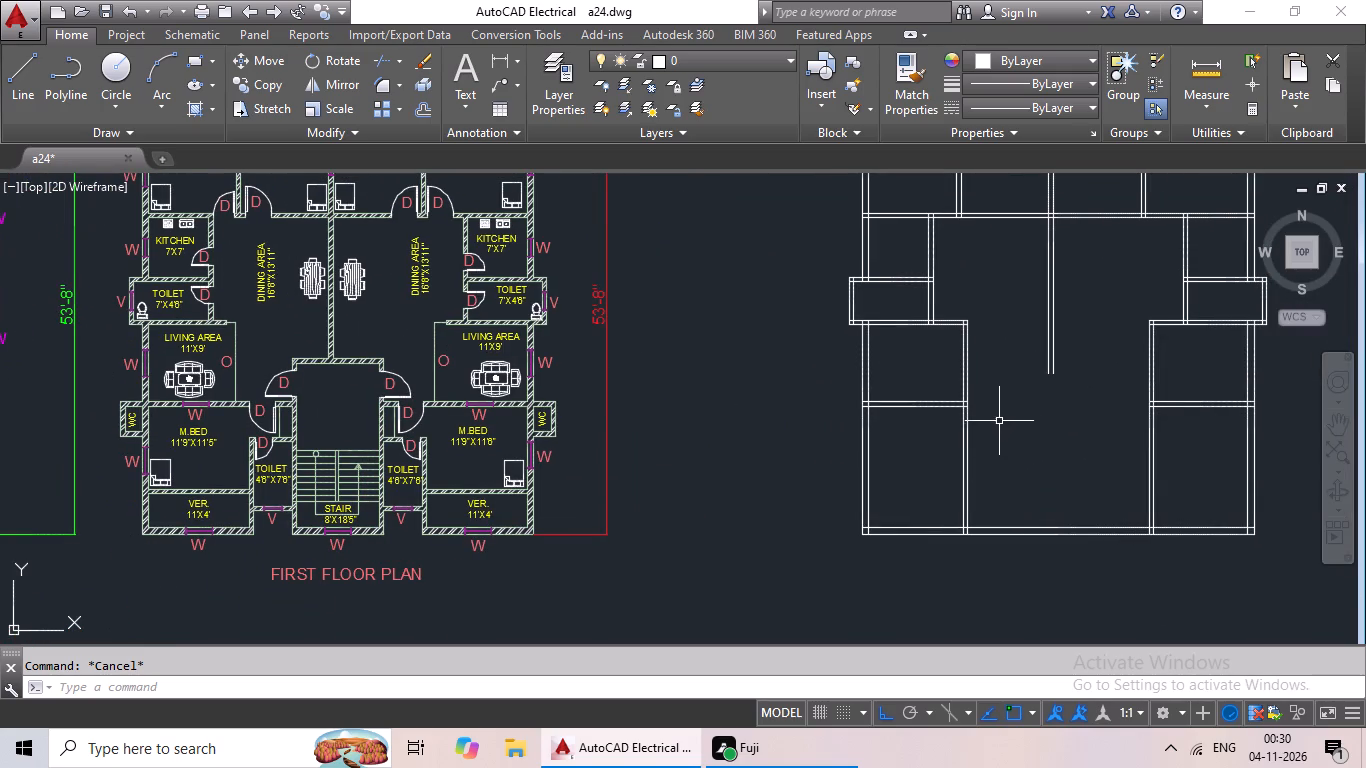
pyautogui.moveTo(1008, 419); pyautogui.dragTo(983, 433, button='middle')
pyautogui.moveTo(983, 434); pyautogui.dragTo(1039, 422, button='middle')
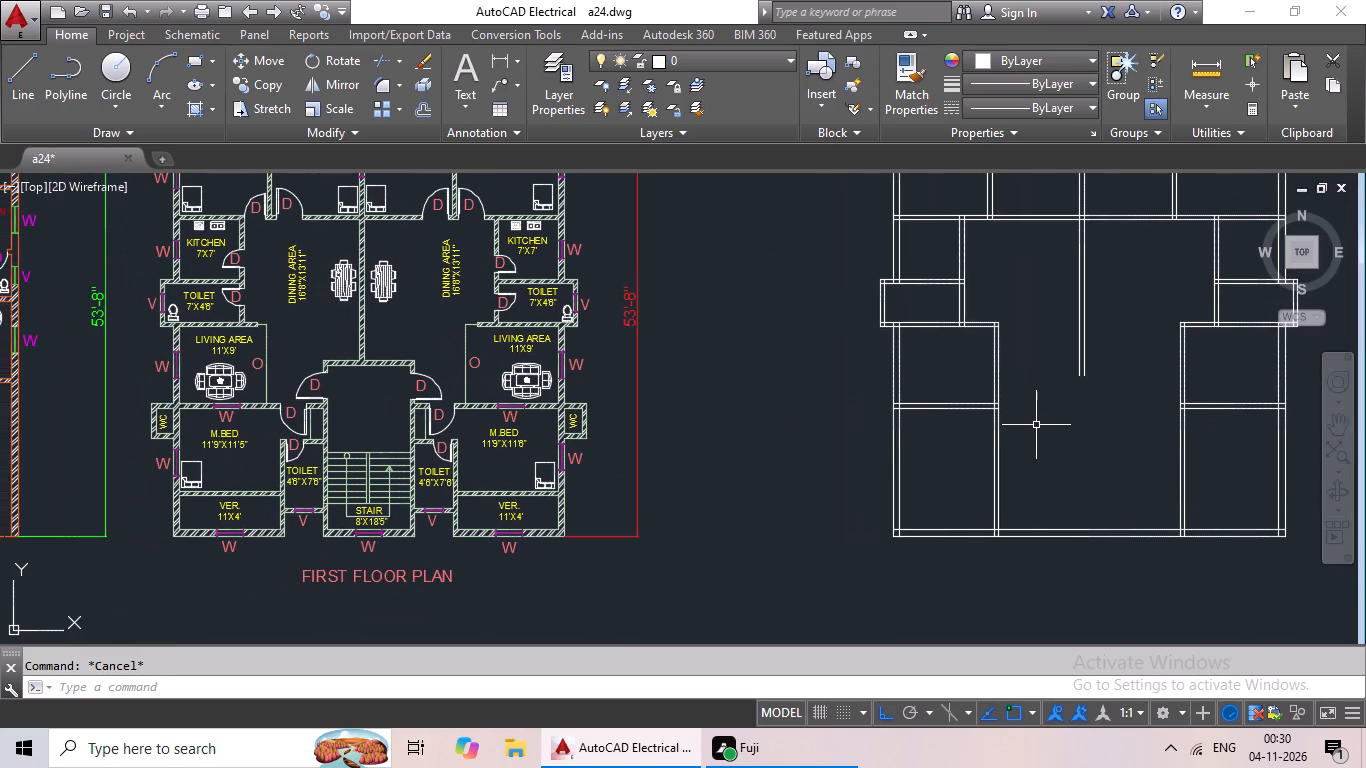
pyautogui.press('Escape')
pyautogui.press('t')
pyautogui.press('r')
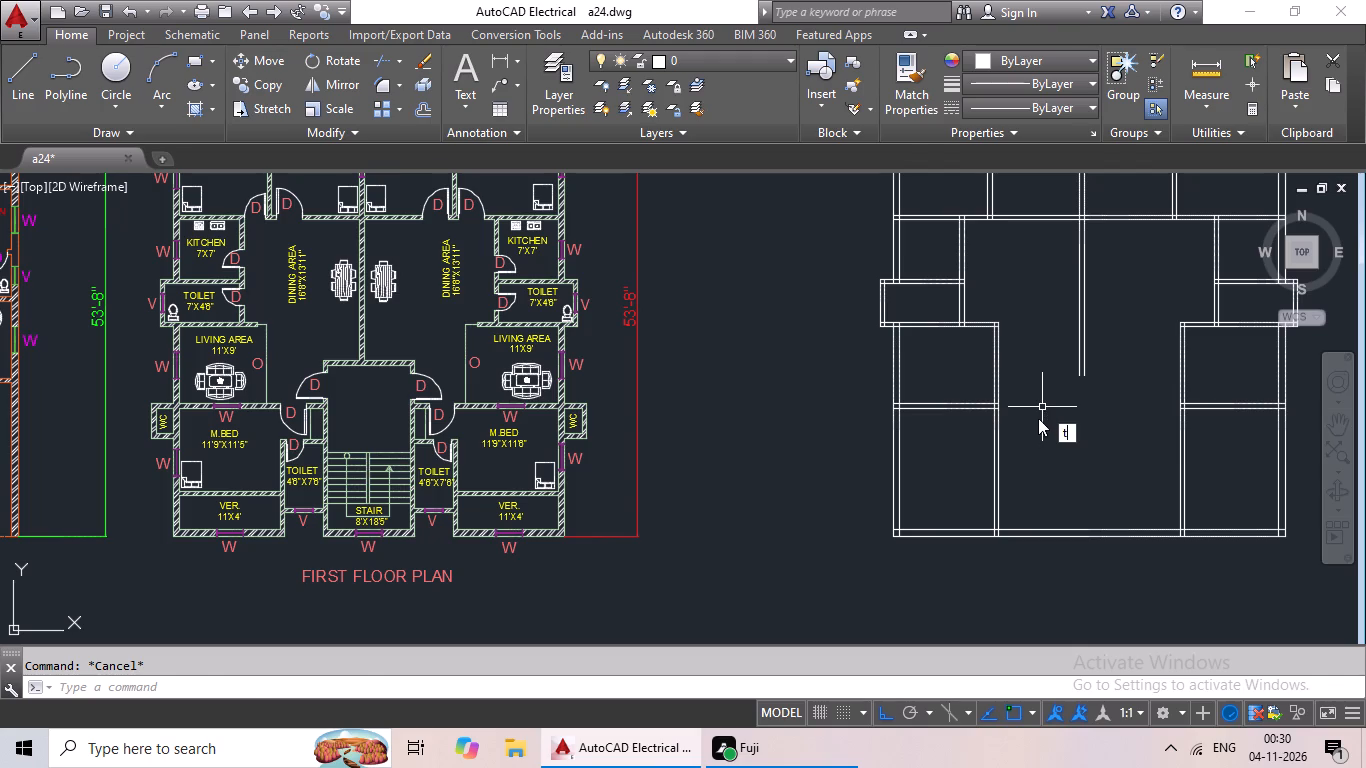
pyautogui.press('space')
pyautogui.press('space')
pyautogui.scroll(2, 1015, 423)
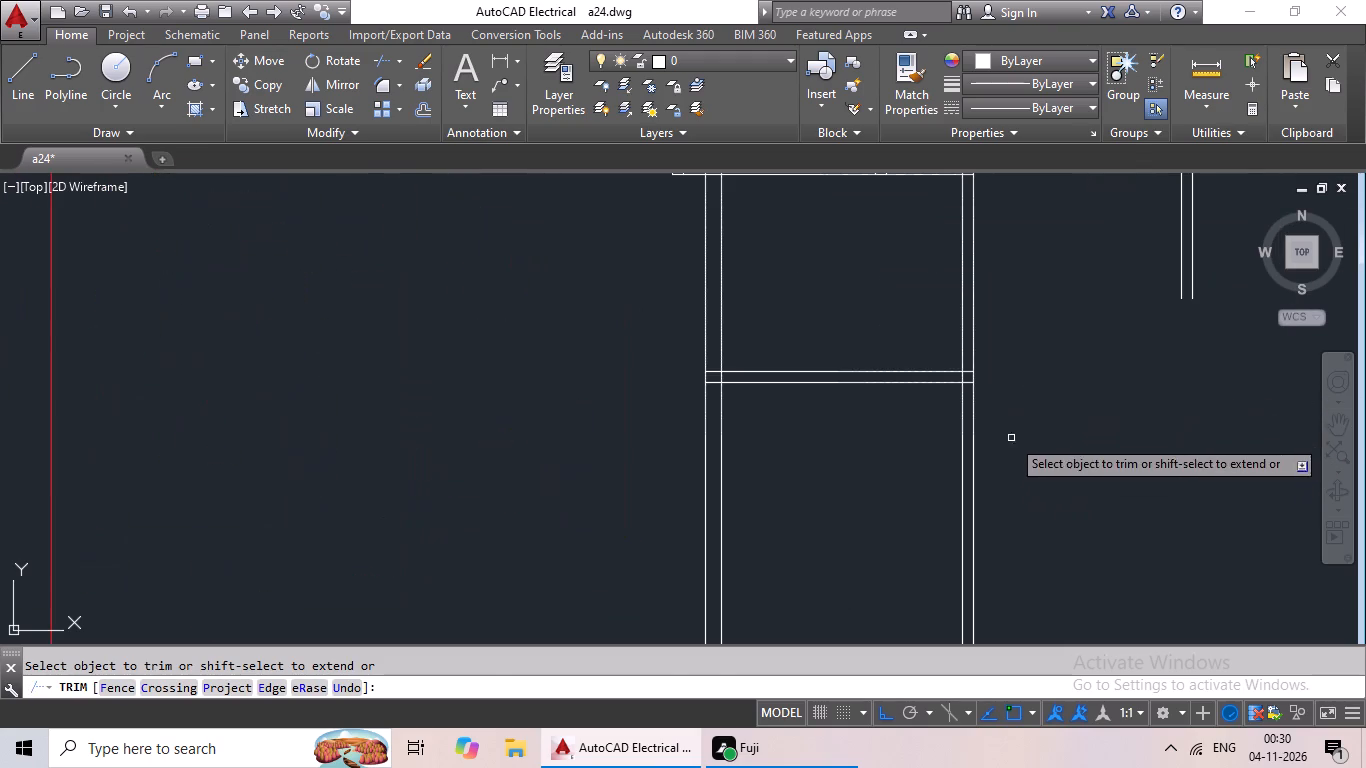
pyautogui.moveTo(1075, 411); pyautogui.dragTo(909, 549)
pyautogui.click(901, 553)
pyautogui.scroll(-3, 1015, 489)
pyautogui.moveTo(1010, 490); pyautogui.dragTo(764, 496, button='middle')
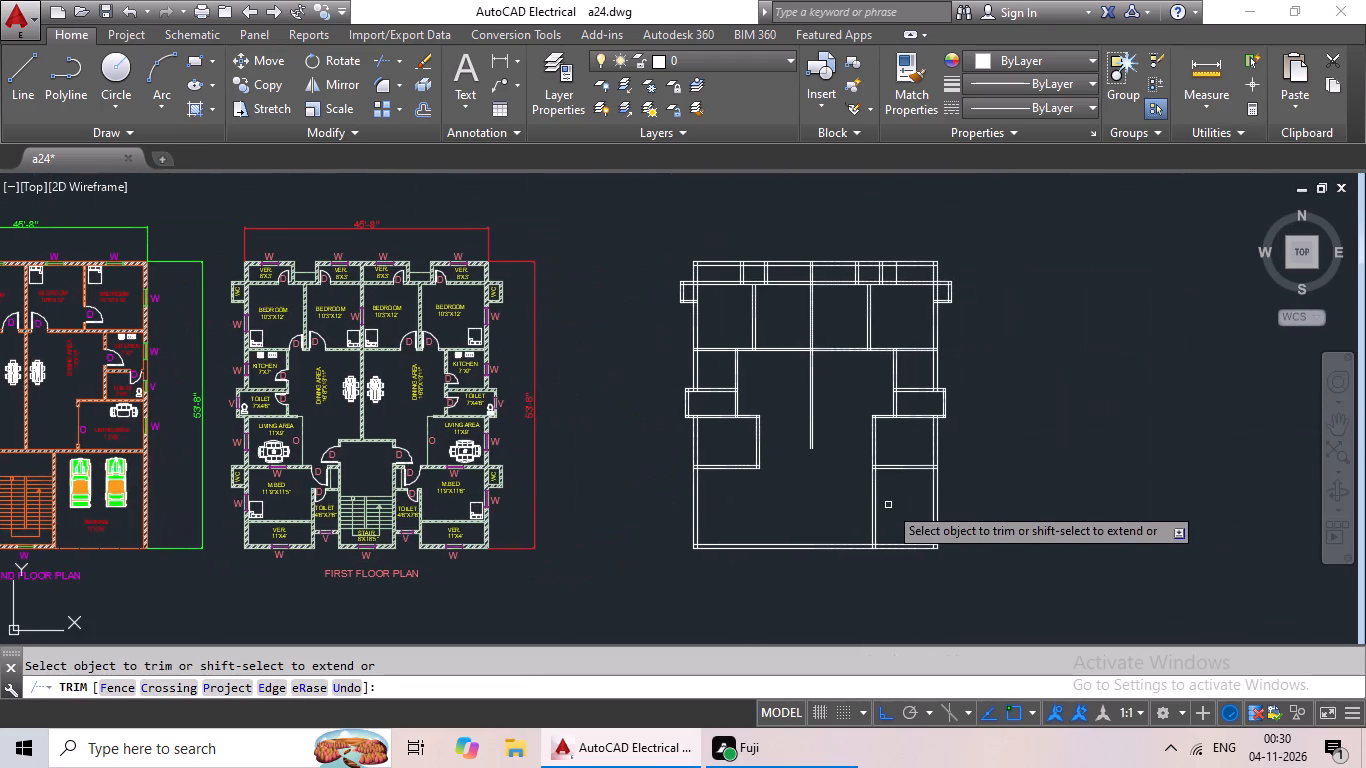
pyautogui.scroll(2, 874, 503)
pyautogui.moveTo(953, 452); pyautogui.dragTo(838, 522)
pyautogui.click(838, 522)
pyautogui.scroll(-2, 854, 495)
pyautogui.moveTo(838, 501); pyautogui.dragTo(943, 464, button='middle')
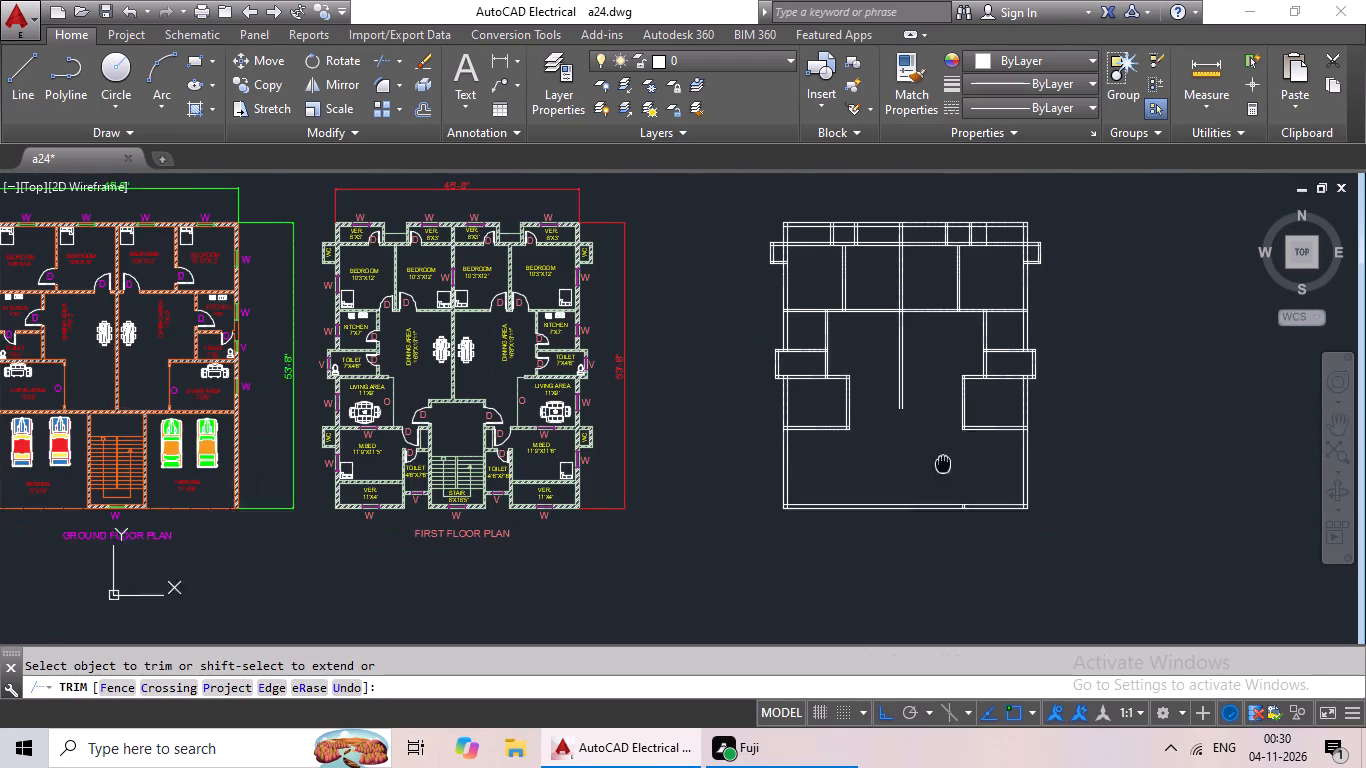
pyautogui.press('Escape')
pyautogui.press('Escape')
# Offset the inner lines of the left and right outer walls 11'9" inward to set the master bedroom widths.
pyautogui.press('o')
pyautogui.press('Return')
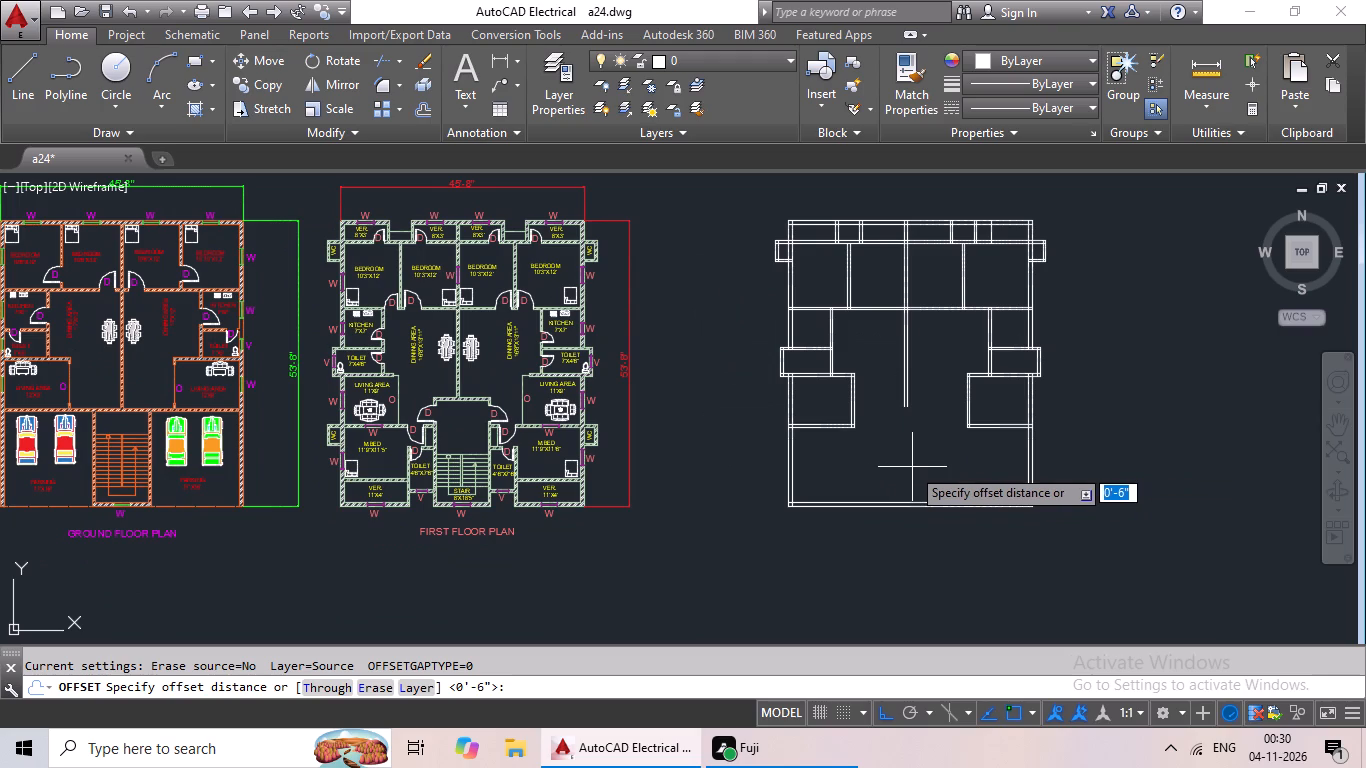
pyautogui.scroll(3, 536, 461)
pyautogui.scroll(-4, 717, 458)
pyautogui.scroll(2, 876, 470)
pyautogui.write("11'9")
pyautogui.hotkey('shift', '"')
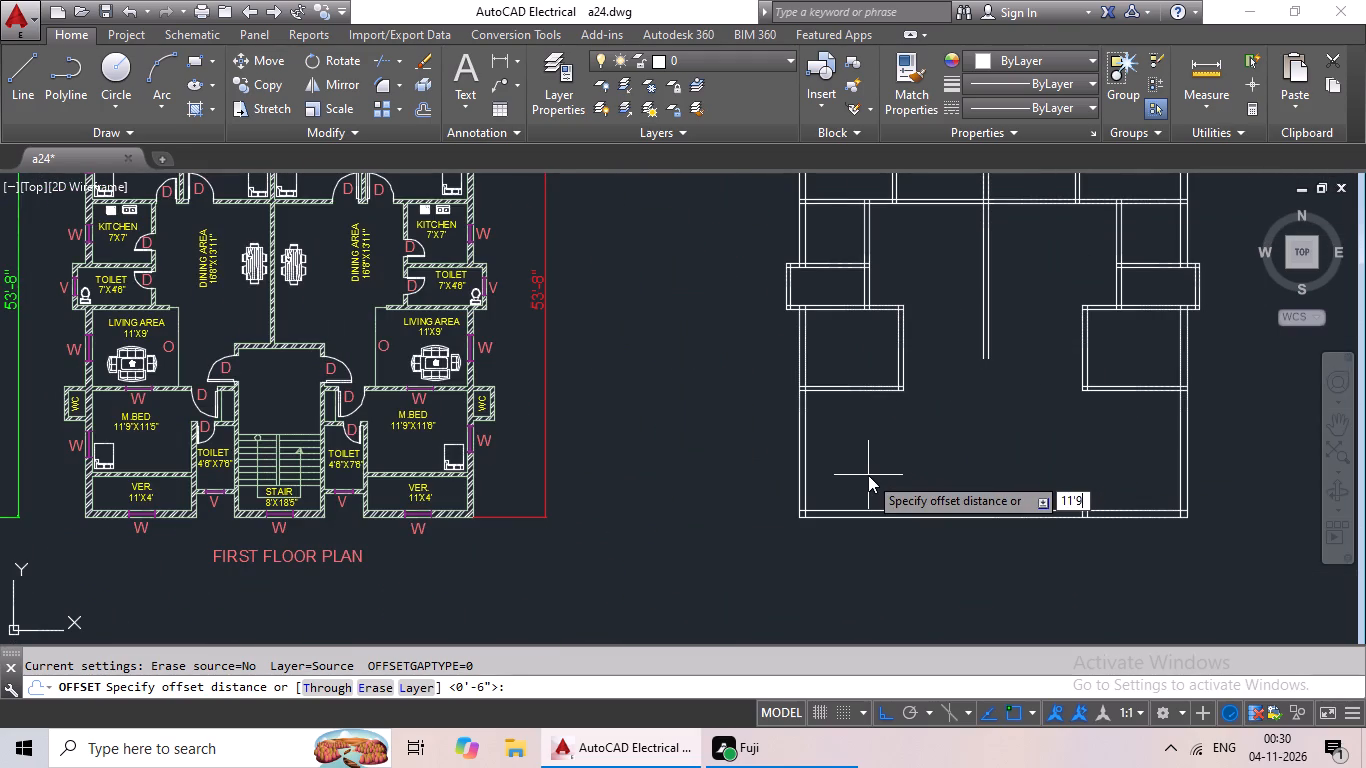
pyautogui.press('Return')
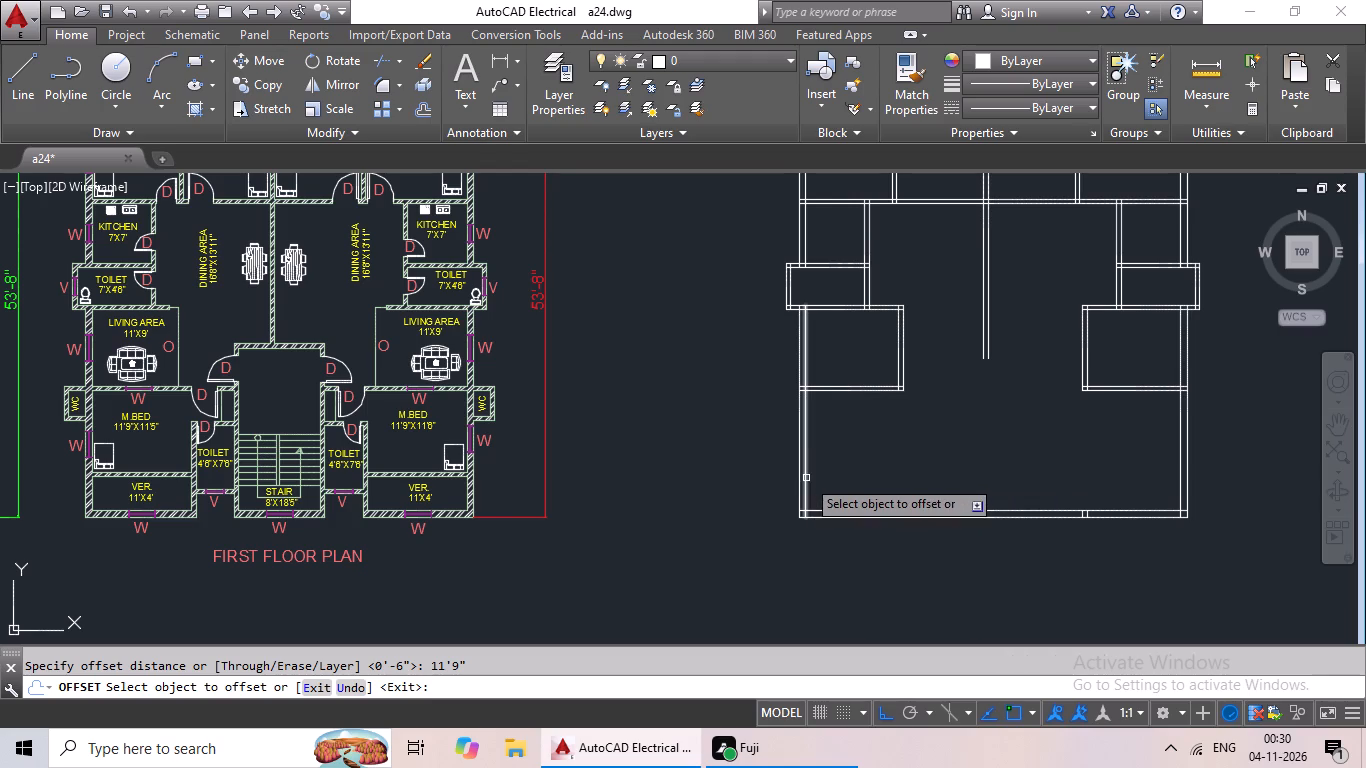
pyautogui.click(806, 479)
pyautogui.click(933, 453)
pyautogui.scroll(1, 944, 443)
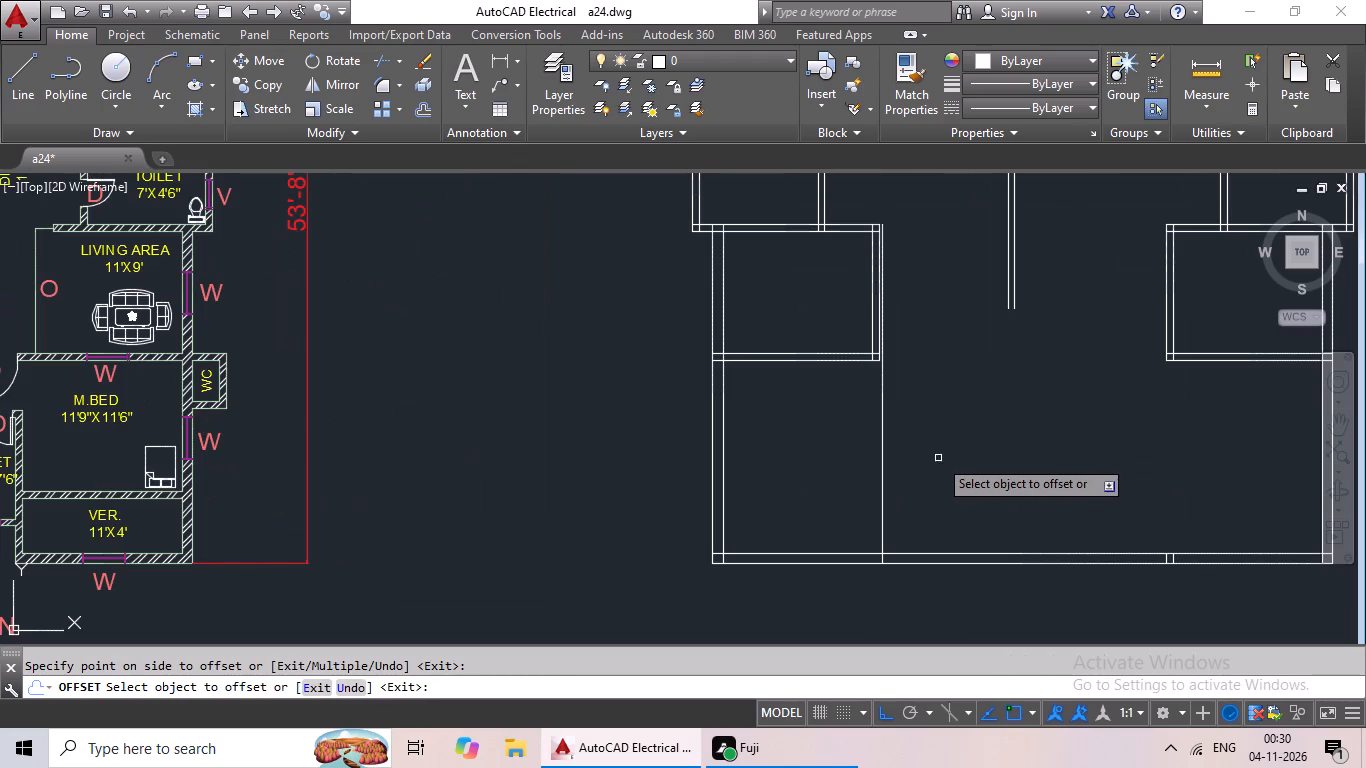
pyautogui.moveTo(1140, 460); pyautogui.dragTo(878, 478, button='middle')
pyautogui.moveTo(1060, 465); pyautogui.dragTo(1020, 469)
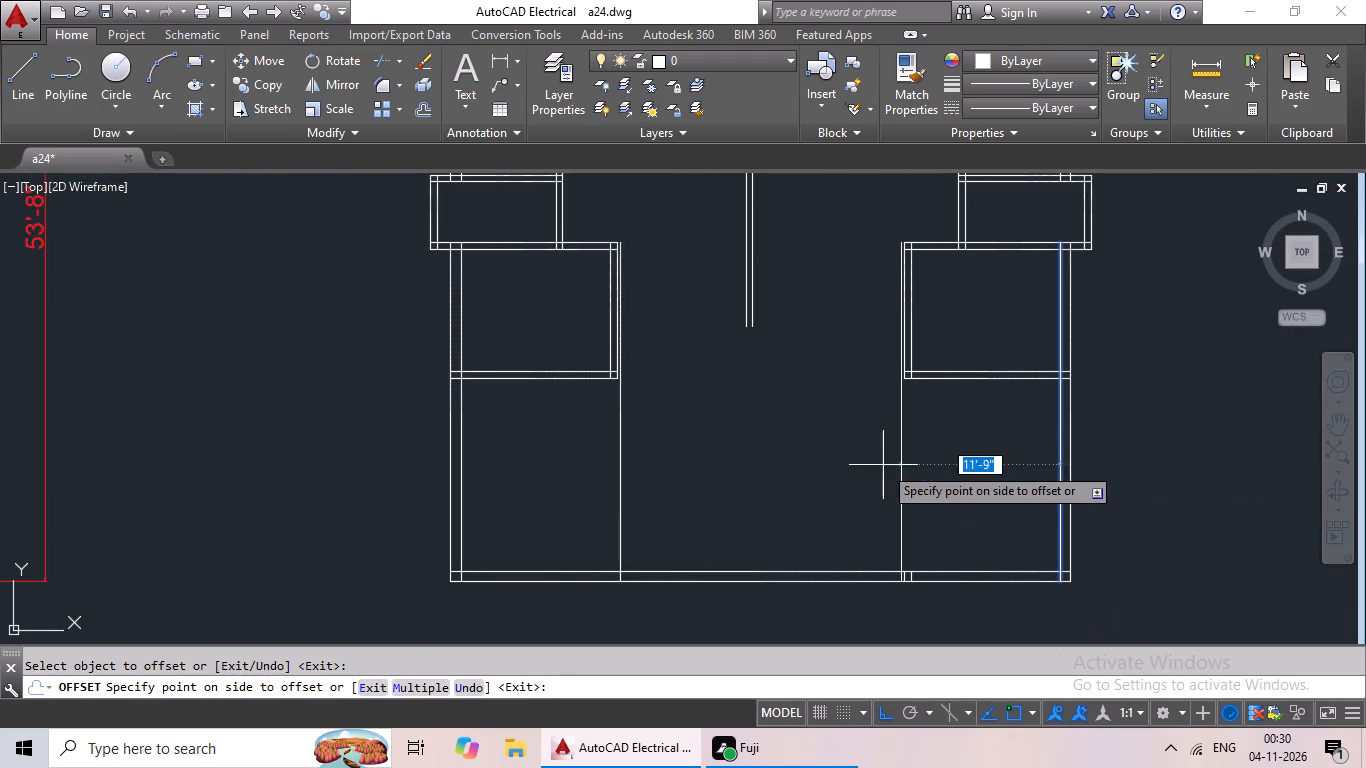
pyautogui.click(883, 465)
pyautogui.press('Escape')
# Offset both master bedroom partition lines 6" toward the plan's centre to give those walls their thickness.
pyautogui.press('o')
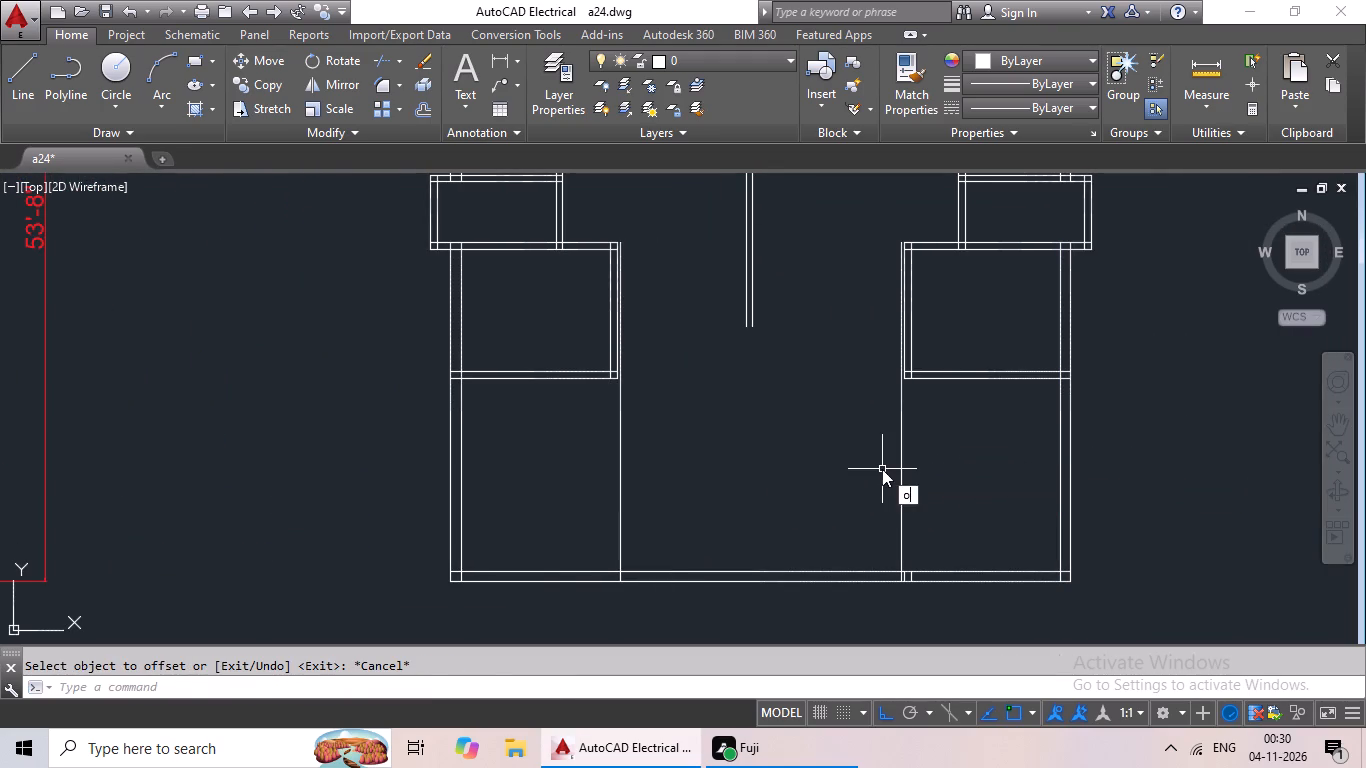
pyautogui.press('Return')
pyautogui.write('6"')
pyautogui.press('Return')
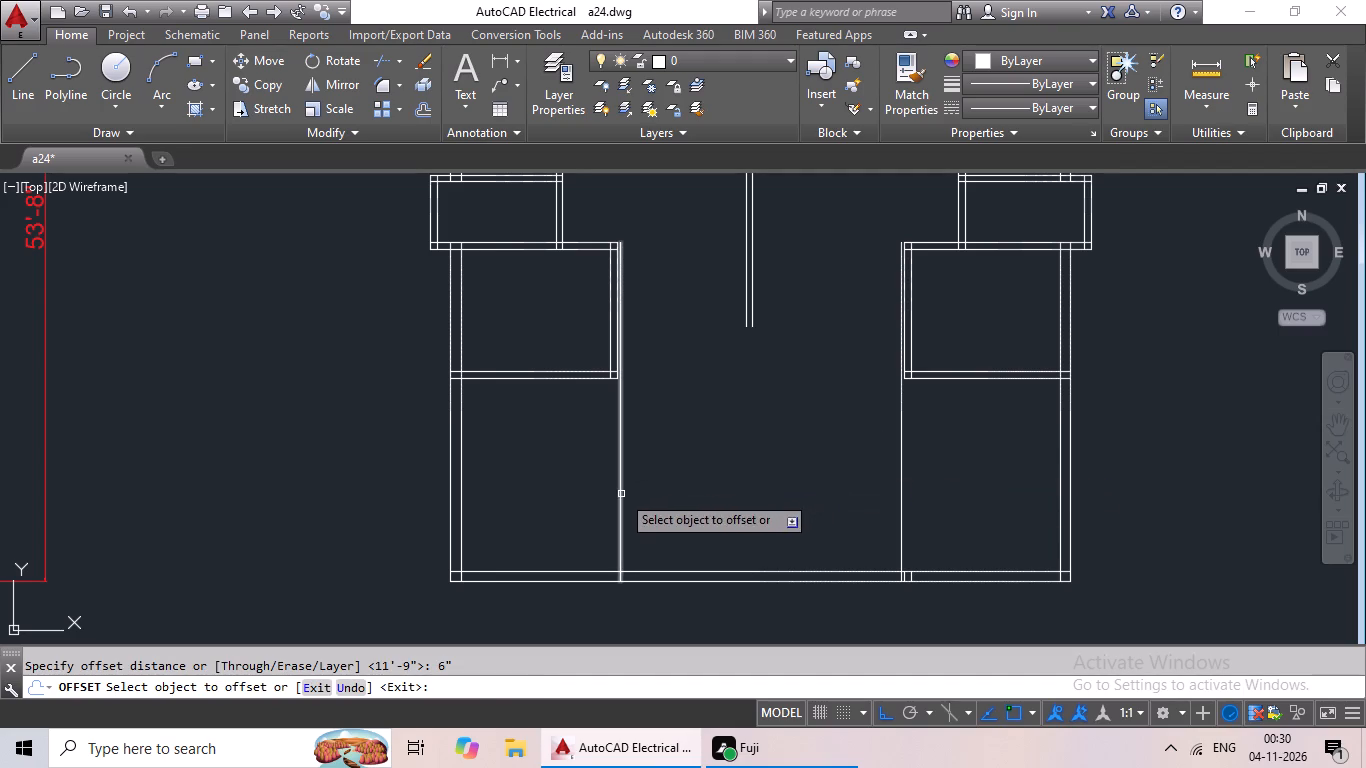
pyautogui.moveTo(621, 494); pyautogui.dragTo(654, 488)
pyautogui.moveTo(687, 479); pyautogui.dragTo(704, 476)
pyautogui.moveTo(900, 511); pyautogui.dragTo(864, 511)
pyautogui.click(810, 511)
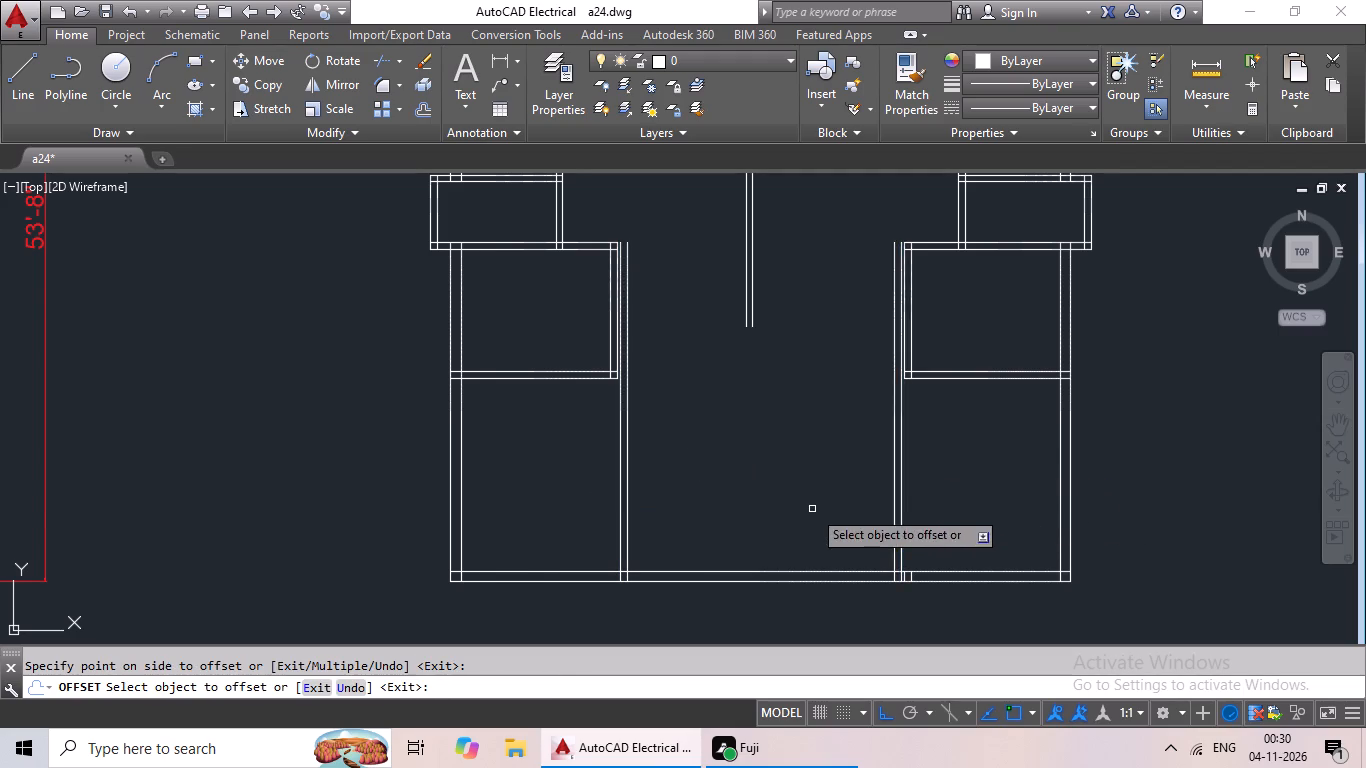
pyautogui.scroll(-1, 822, 498)
pyautogui.moveTo(822, 495); pyautogui.dragTo(763, 537, button='middle')
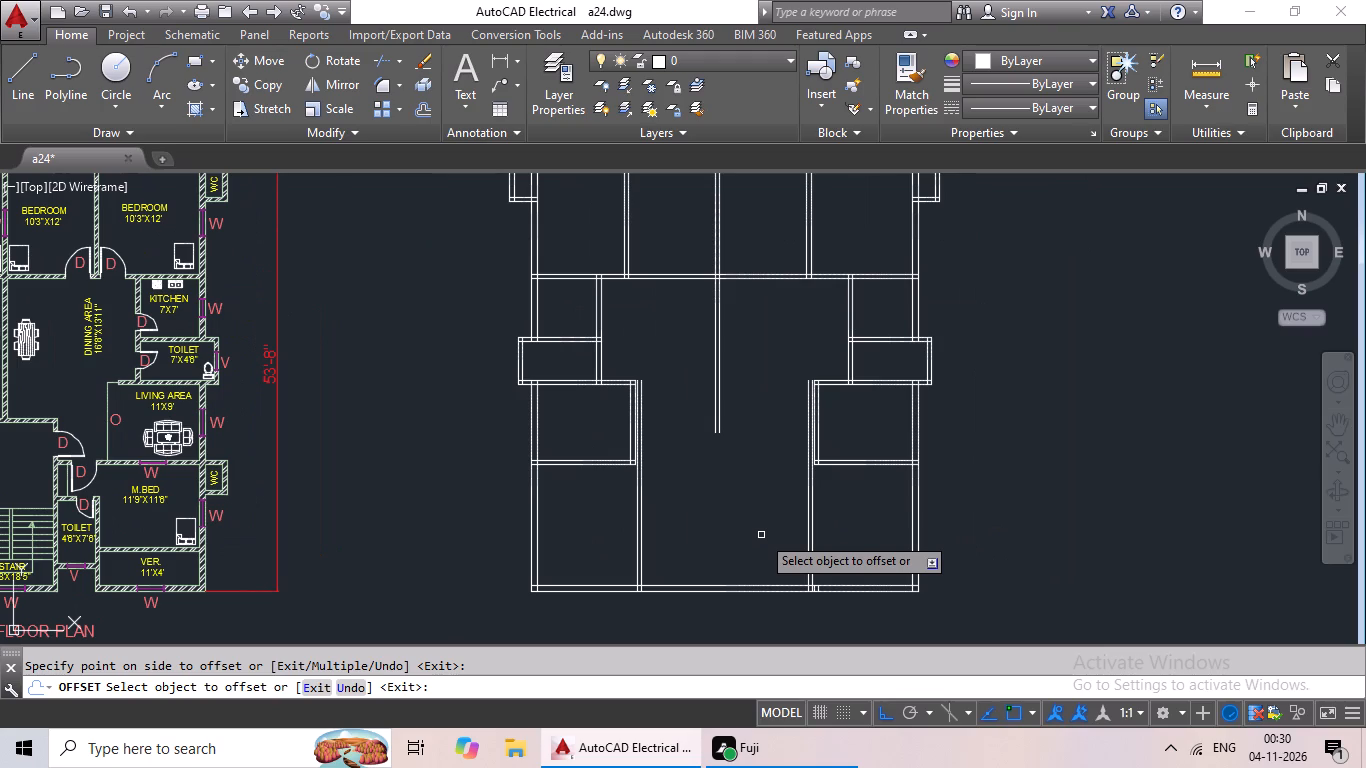
pyautogui.scroll(-2, 764, 520)
pyautogui.moveTo(766, 519); pyautogui.dragTo(815, 518, button='middle')
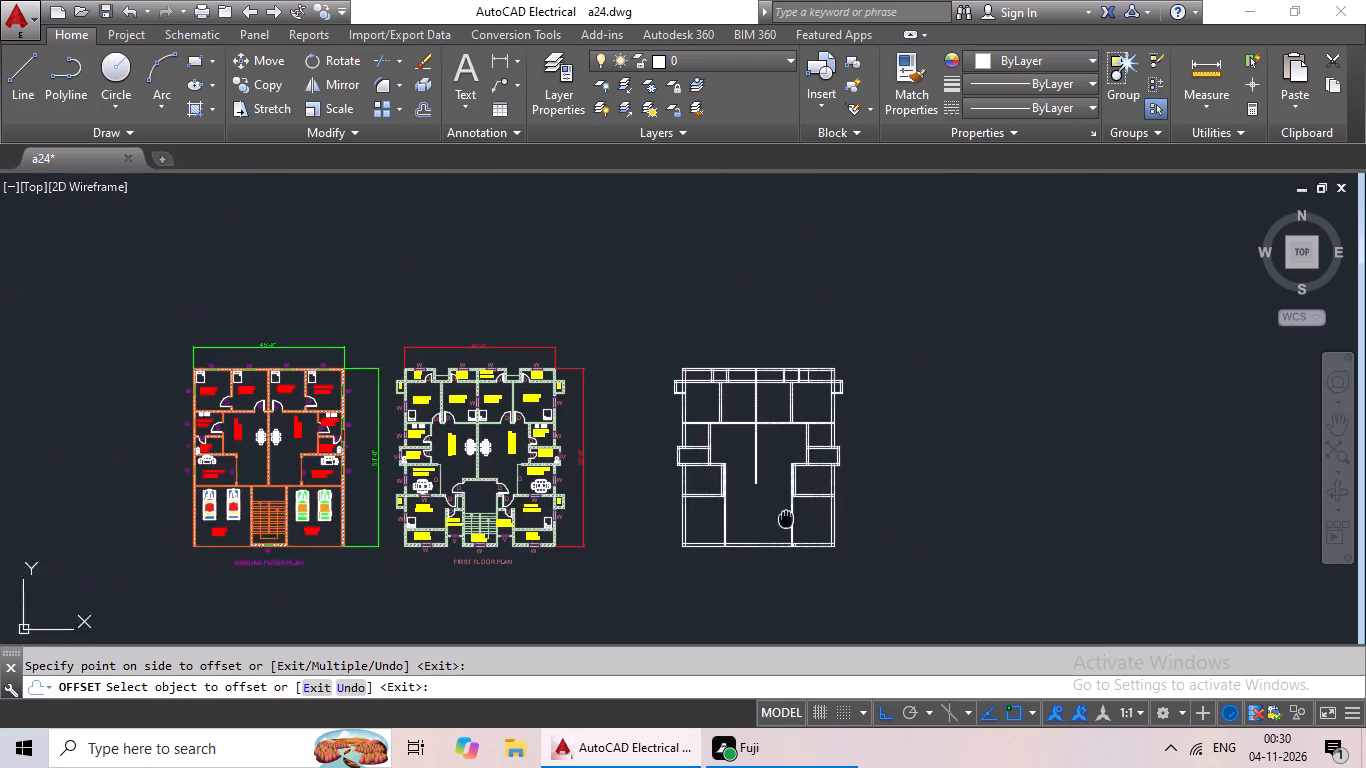
pyautogui.moveTo(815, 518); pyautogui.dragTo(858, 518, button='middle')
pyautogui.scroll(3, 853, 520)
pyautogui.moveTo(852, 520); pyautogui.dragTo(924, 504, button='middle')
pyautogui.scroll(-1, 930, 502)
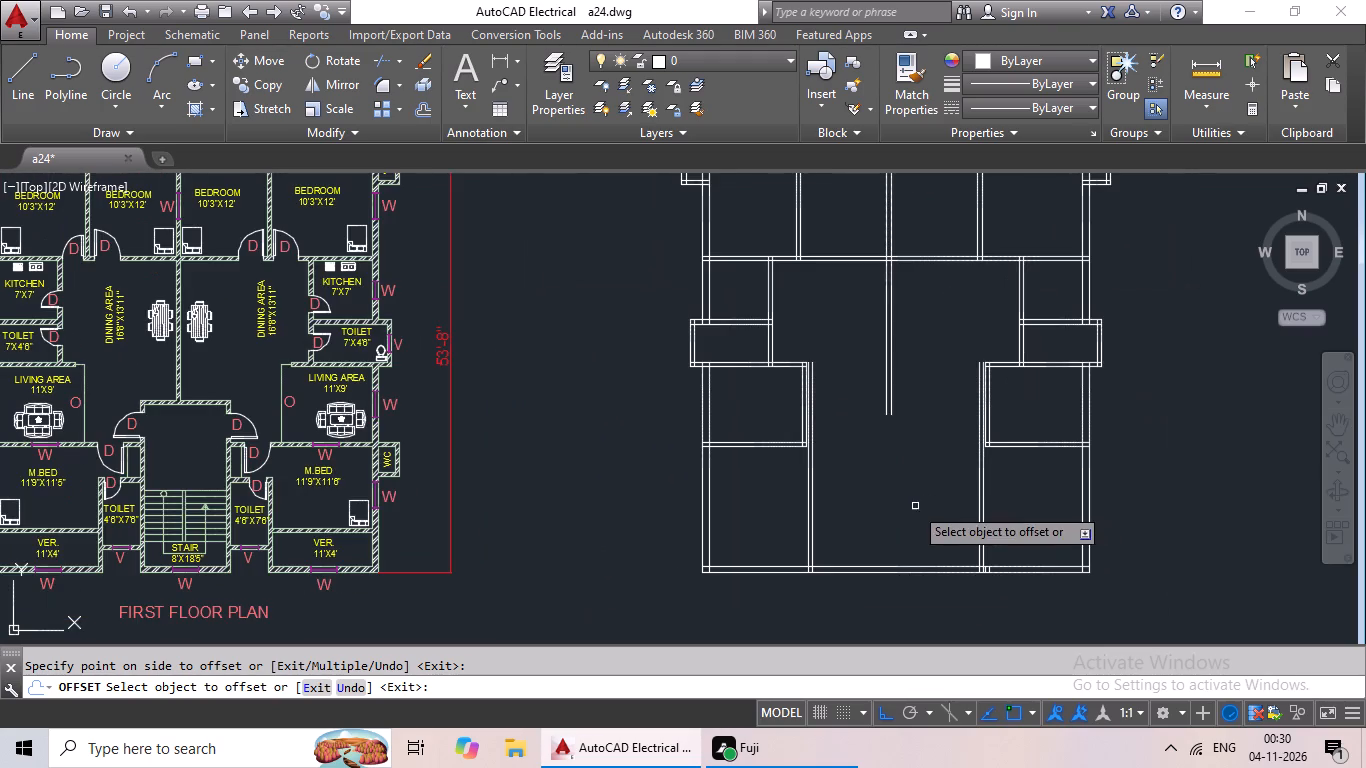
pyautogui.moveTo(913, 506); pyautogui.dragTo(1007, 491, button='middle')
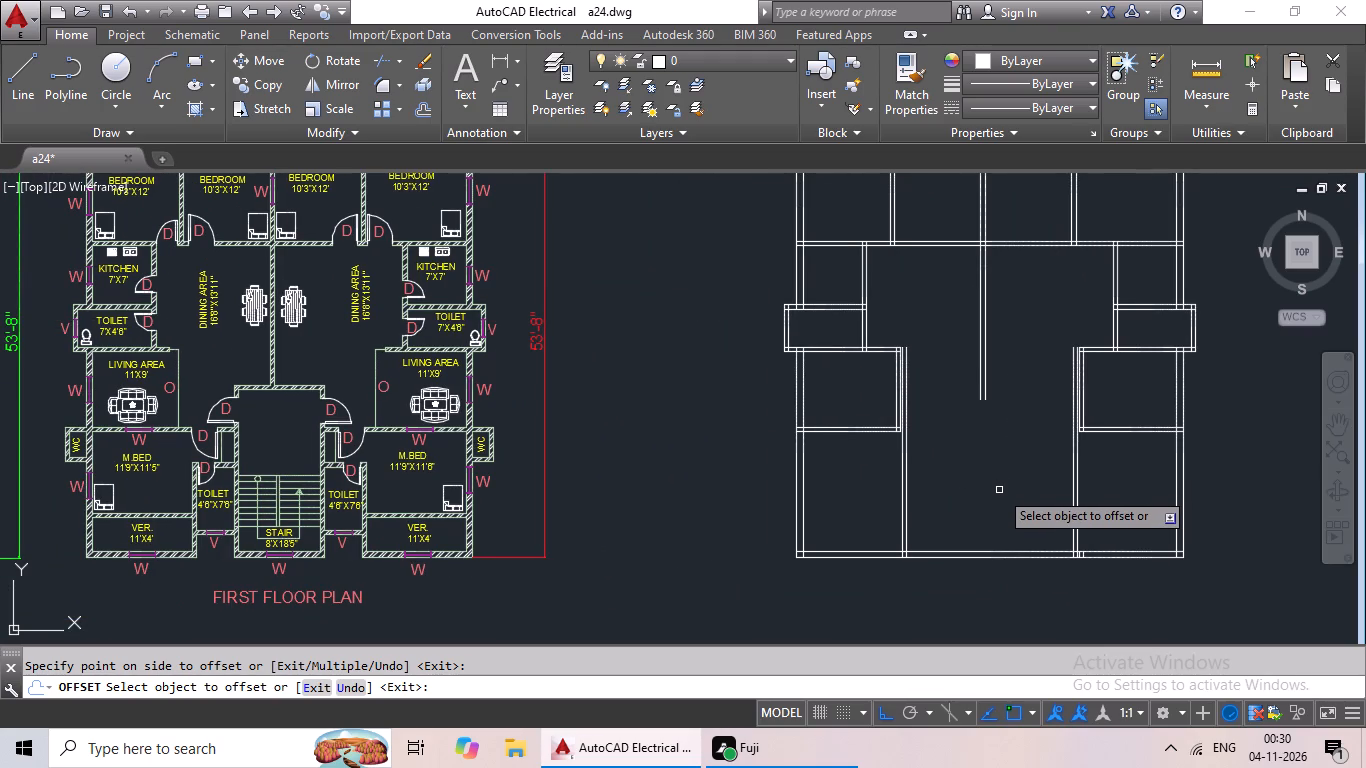
pyautogui.press('Escape')
pyautogui.press('Escape')
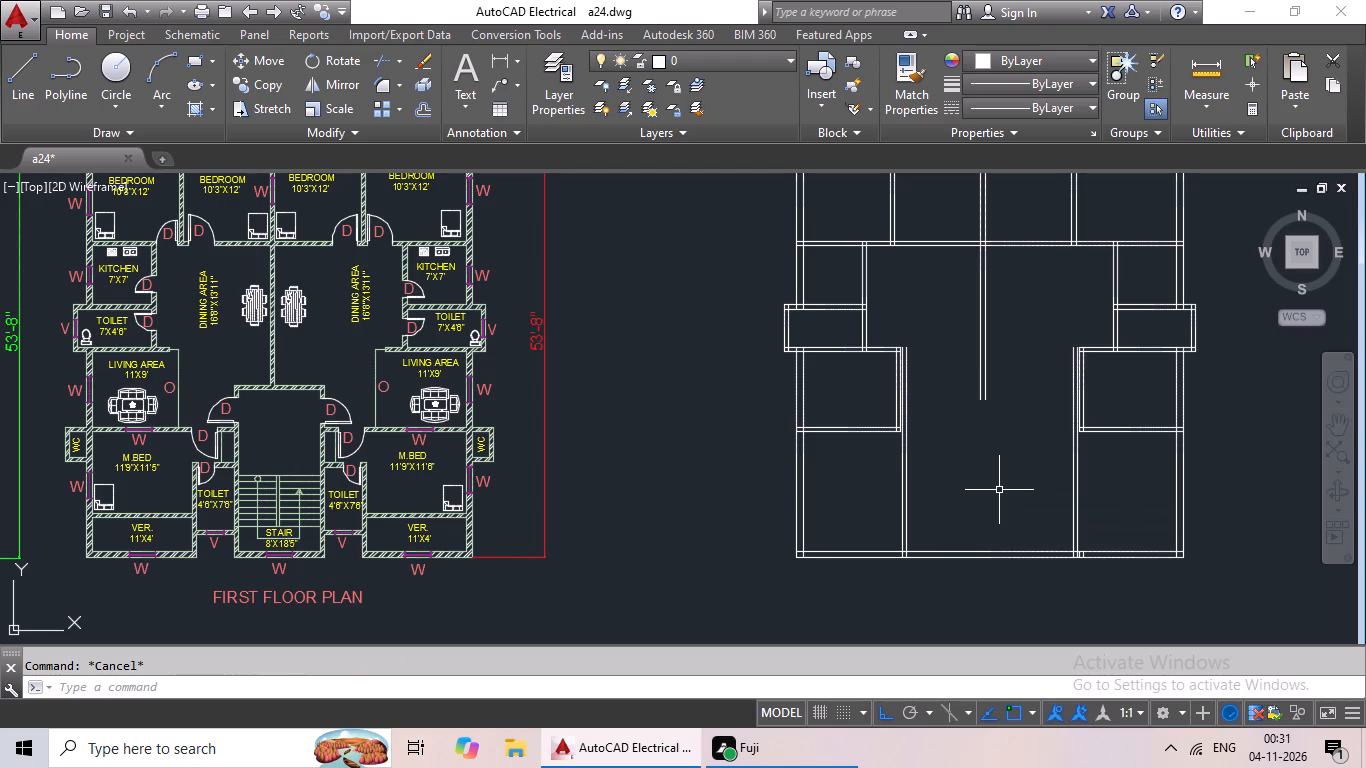
# Offset the inner line of the bottom outer wall 4' upward to set the depth of the lower verandas.
pyautogui.press('o')
pyautogui.press('Return')
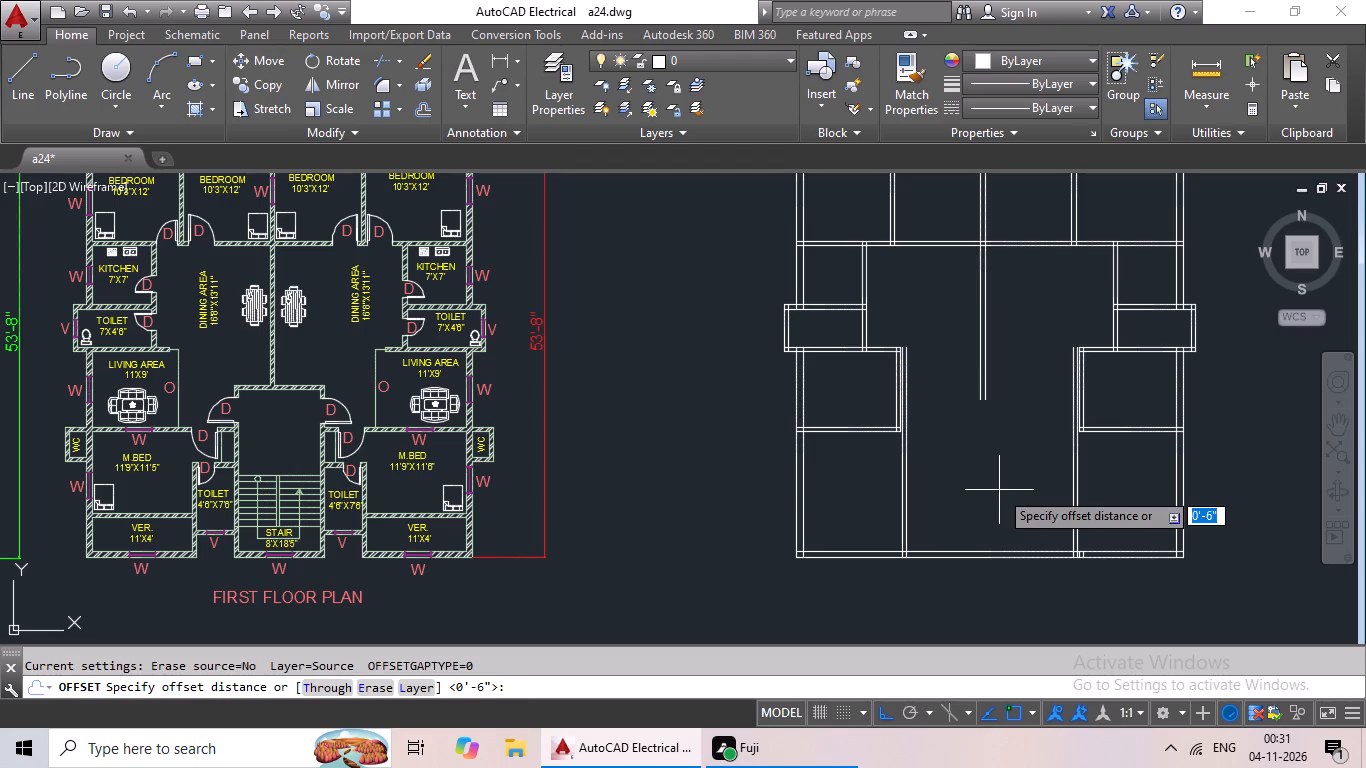
pyautogui.write("4'")
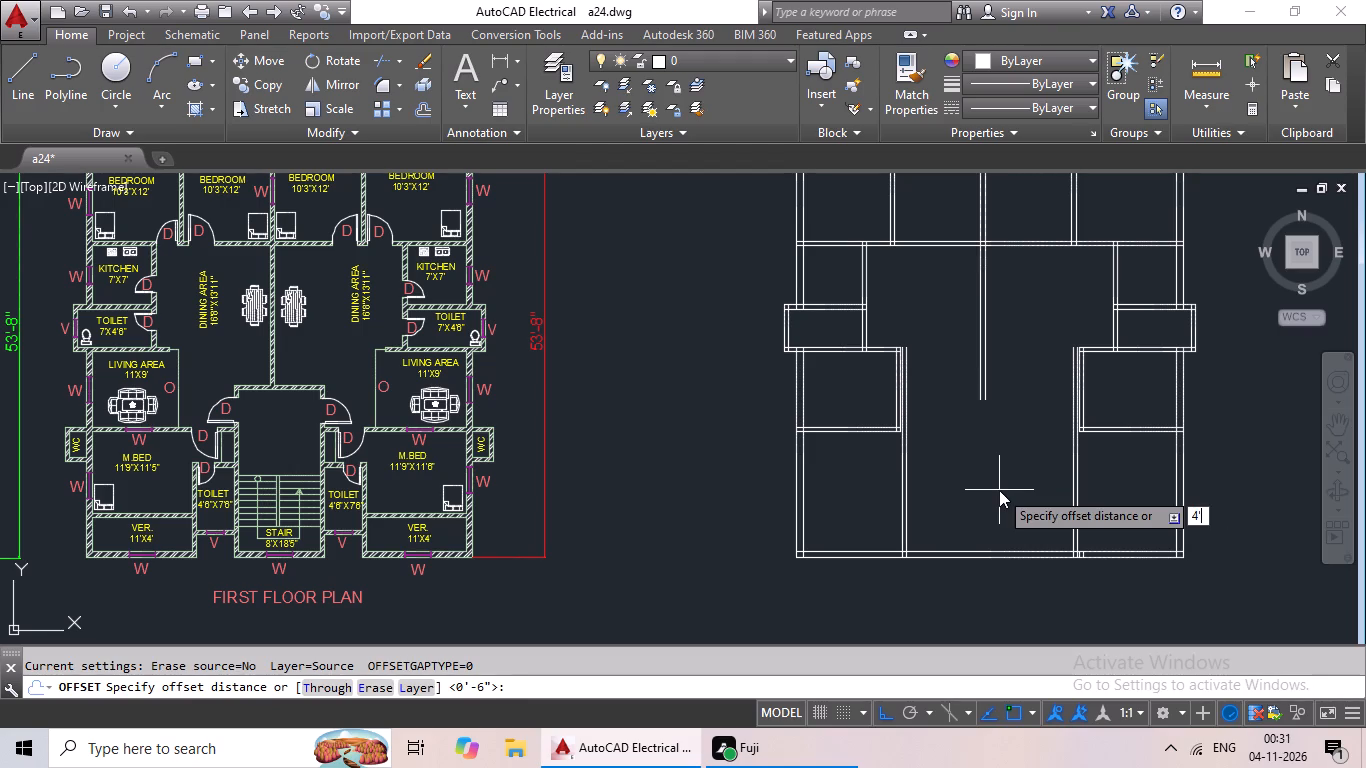
pyautogui.press('Return')
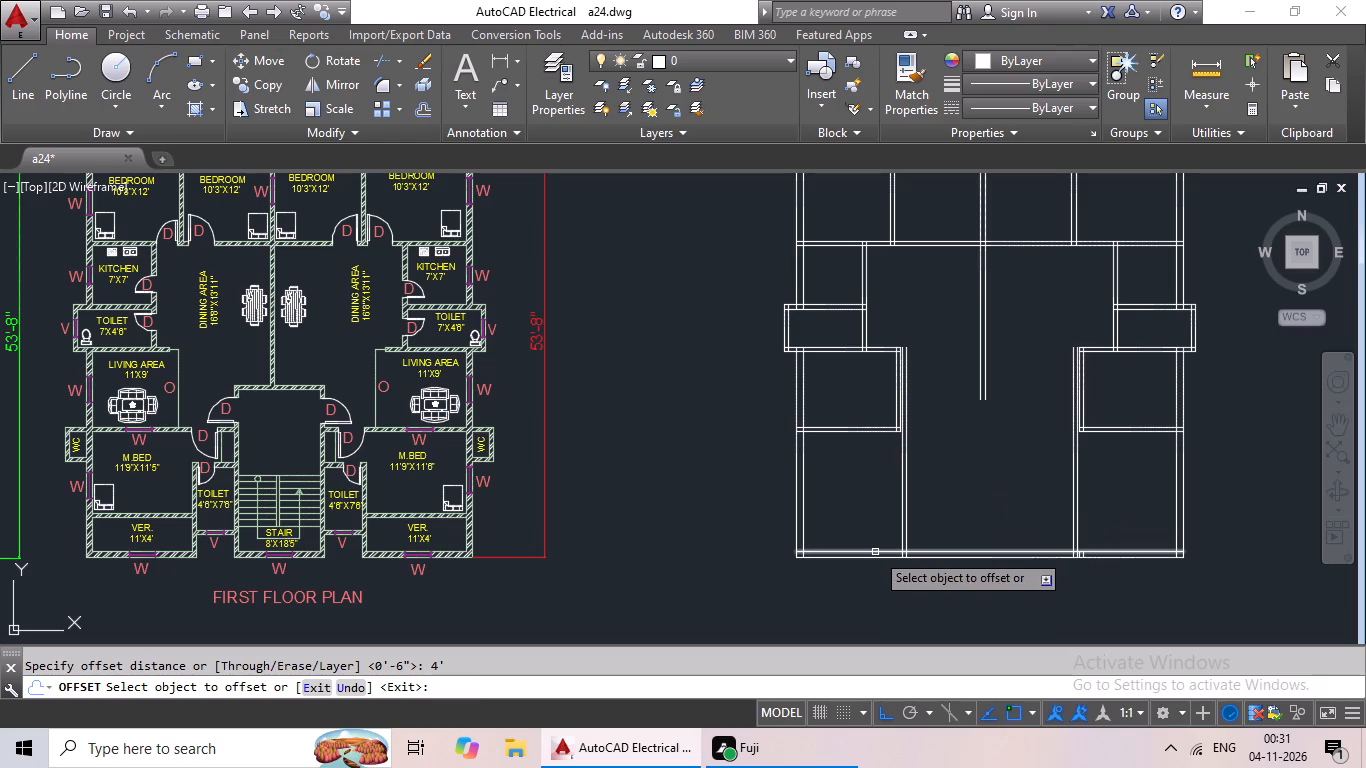
pyautogui.moveTo(875, 552); pyautogui.dragTo(882, 535)
pyautogui.click(884, 529)
pyautogui.press('Escape')
pyautogui.press('Escape')
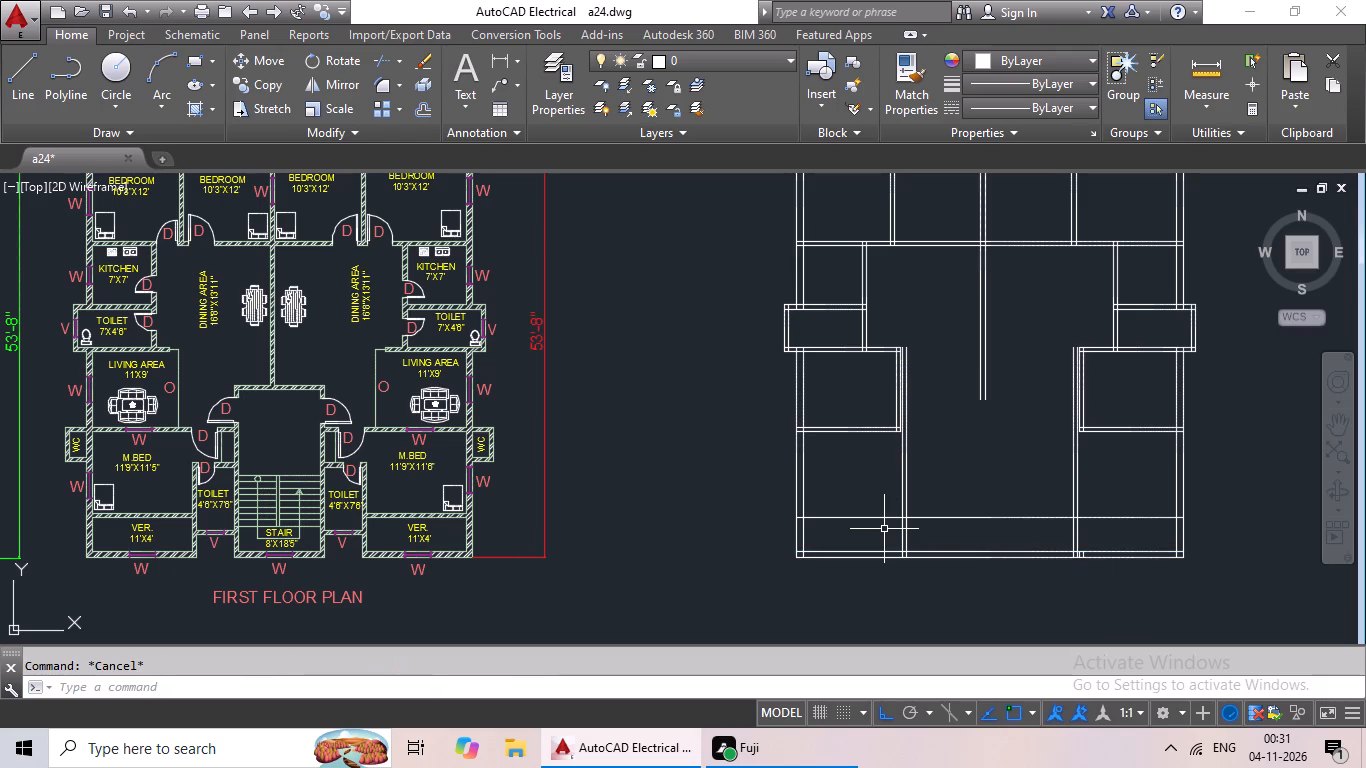
# Offset the lower verandas' top line 6" upward to give the wall below the master bedrooms its thickness.
pyautogui.press('o')
pyautogui.press('Return')
pyautogui.write('69')
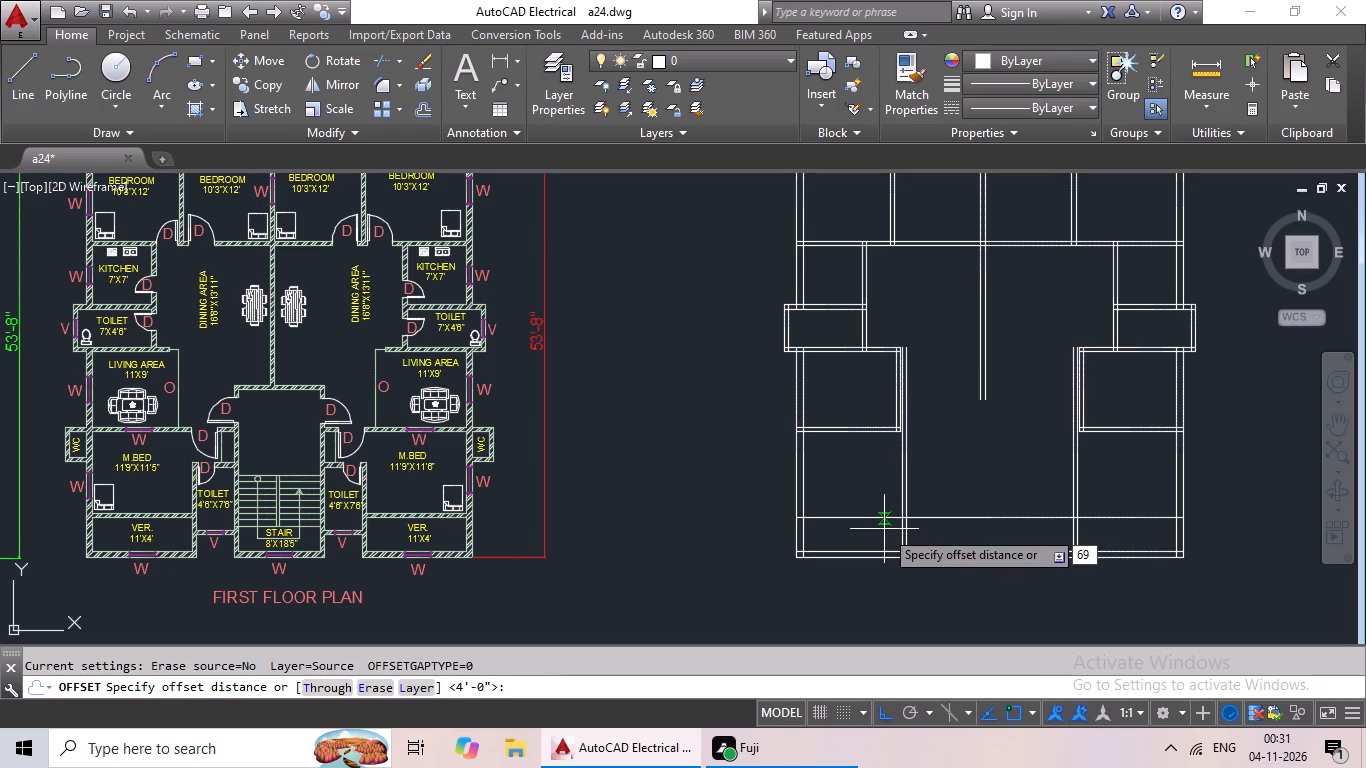
pyautogui.hotkey('shift', '"')
pyautogui.press('BackSpace')
pyautogui.press('BackSpace')
pyautogui.hotkey('shift', '"')
pyautogui.press('Return')
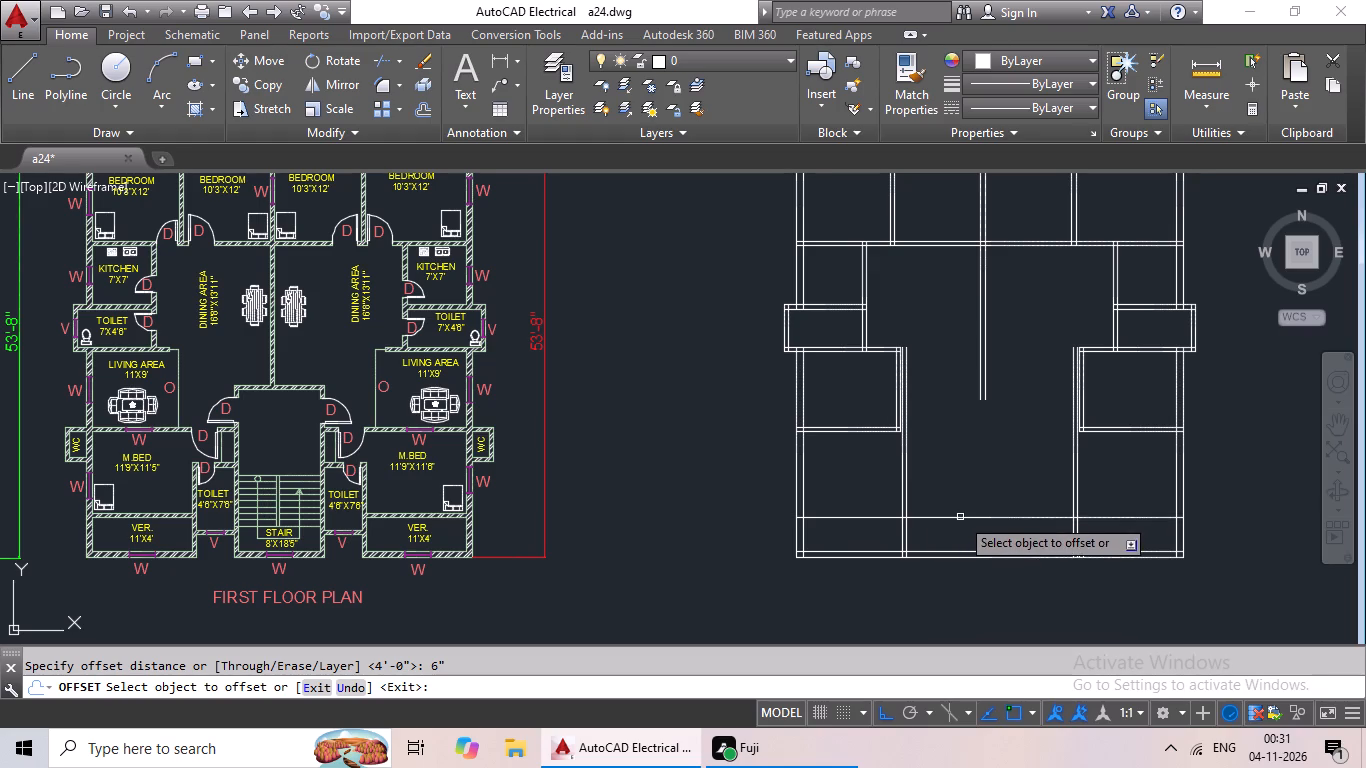
pyautogui.moveTo(959, 519); pyautogui.dragTo(964, 507)
pyautogui.click(977, 474)
pyautogui.press('Escape')
pyautogui.press('Escape')
pyautogui.press('Escape')
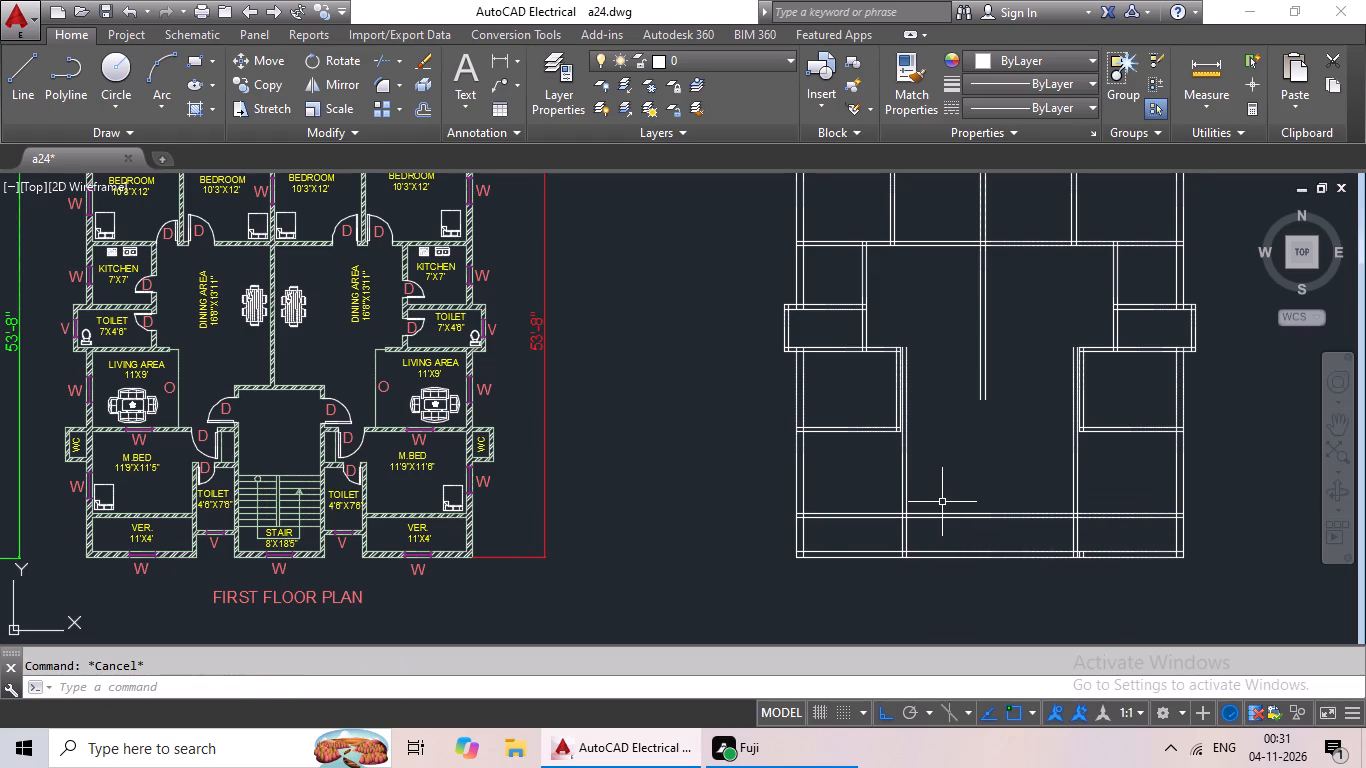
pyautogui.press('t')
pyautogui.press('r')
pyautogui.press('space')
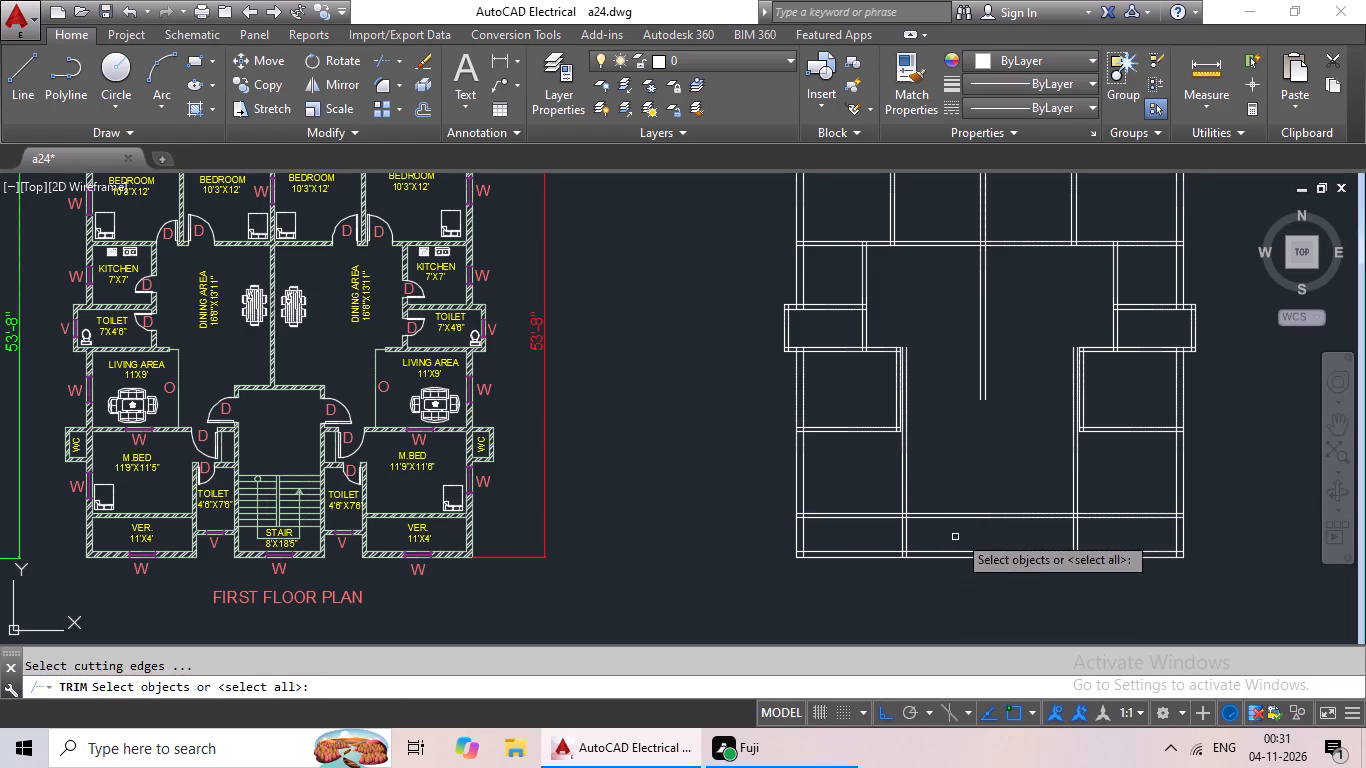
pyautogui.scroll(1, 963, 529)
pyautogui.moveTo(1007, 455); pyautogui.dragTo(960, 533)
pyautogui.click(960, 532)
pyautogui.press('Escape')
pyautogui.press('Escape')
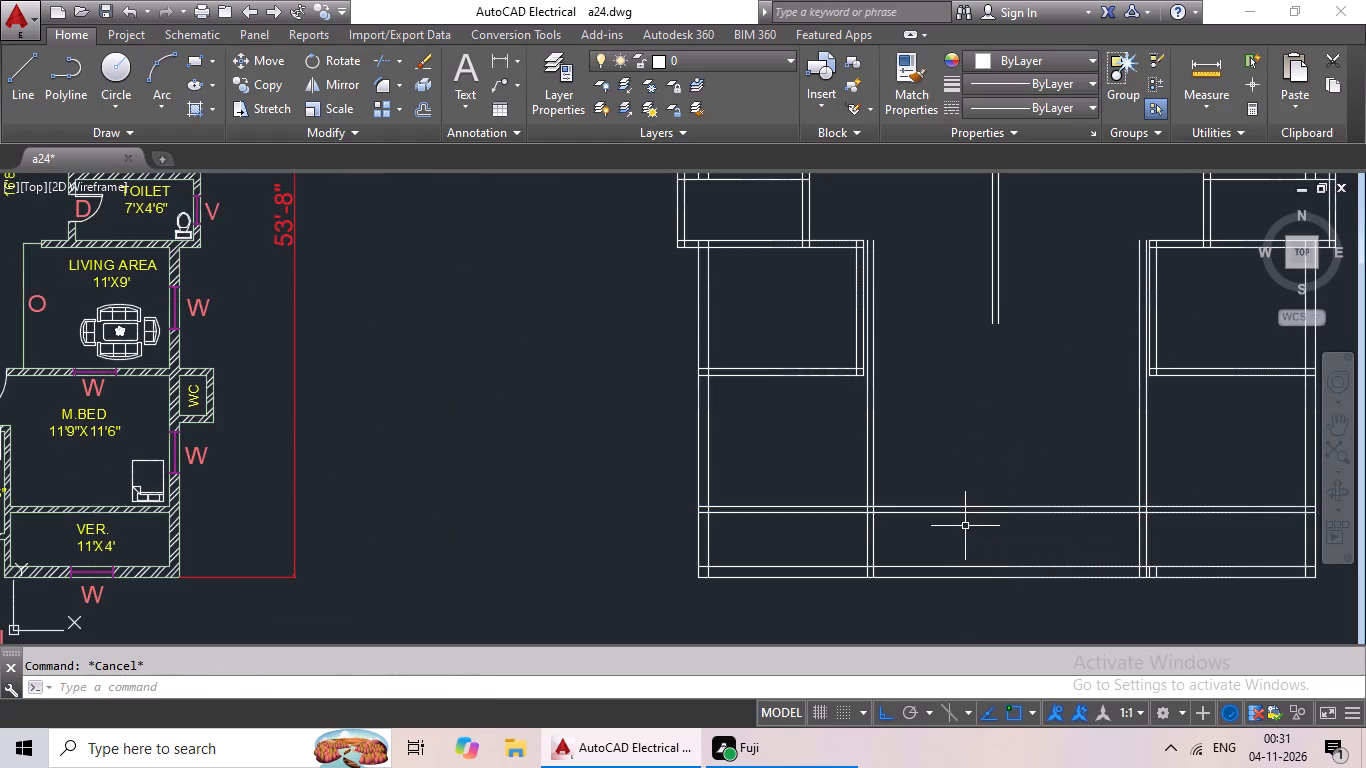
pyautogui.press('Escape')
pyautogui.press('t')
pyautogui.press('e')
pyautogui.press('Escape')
# Trim away the veranda wall's two lines in the central space between the left and right master bedroom partitions.
pyautogui.write('tr')
pyautogui.press('space')
pyautogui.press('space')
pyautogui.moveTo(997, 442); pyautogui.dragTo(909, 566)
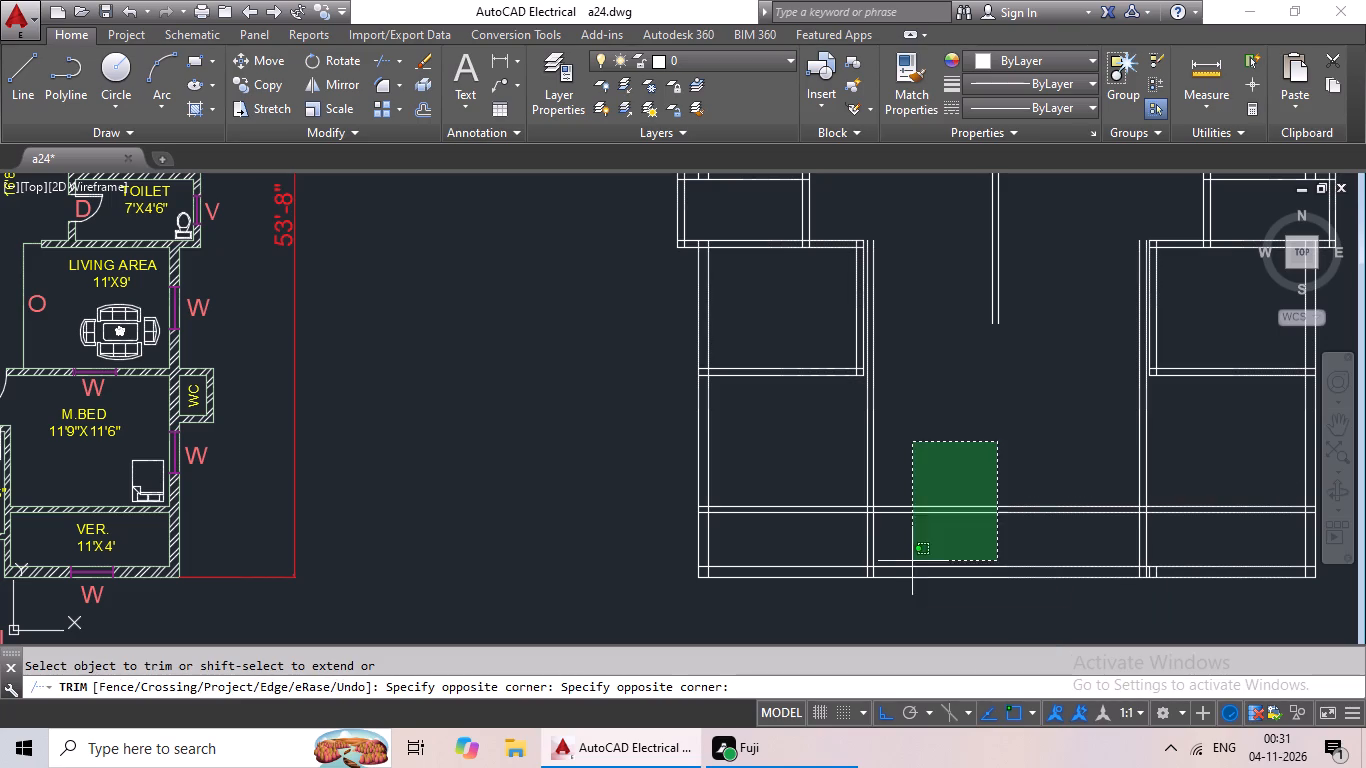
pyautogui.moveTo(909, 566); pyautogui.dragTo(908, 567)
pyautogui.click(922, 539)
pyautogui.scroll(-1, 947, 515)
pyautogui.moveTo(949, 512); pyautogui.dragTo(700, 512, button='middle')
pyautogui.moveTo(708, 498); pyautogui.dragTo(712, 487, button='middle')
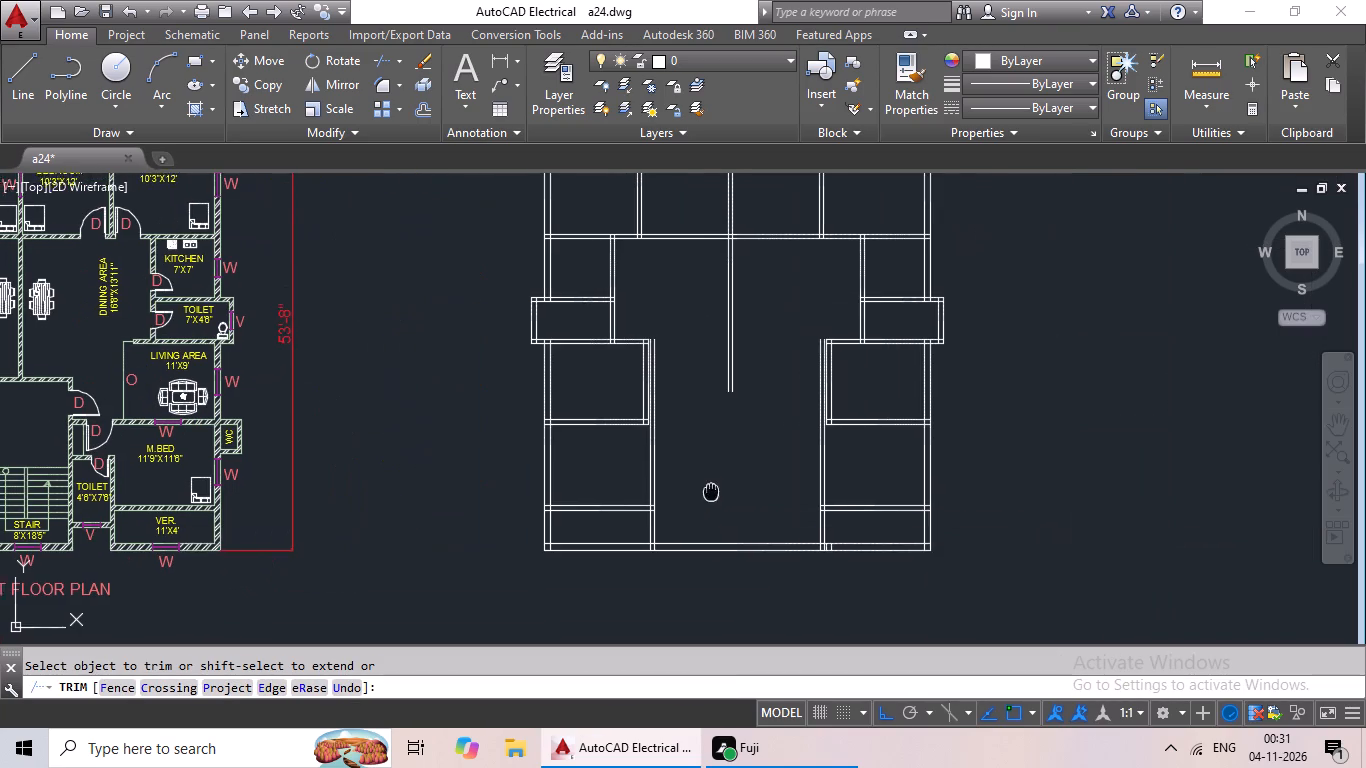
pyautogui.moveTo(712, 487); pyautogui.dragTo(717, 468, button='middle')
pyautogui.moveTo(750, 409); pyautogui.dragTo(1034, 426, button='middle')
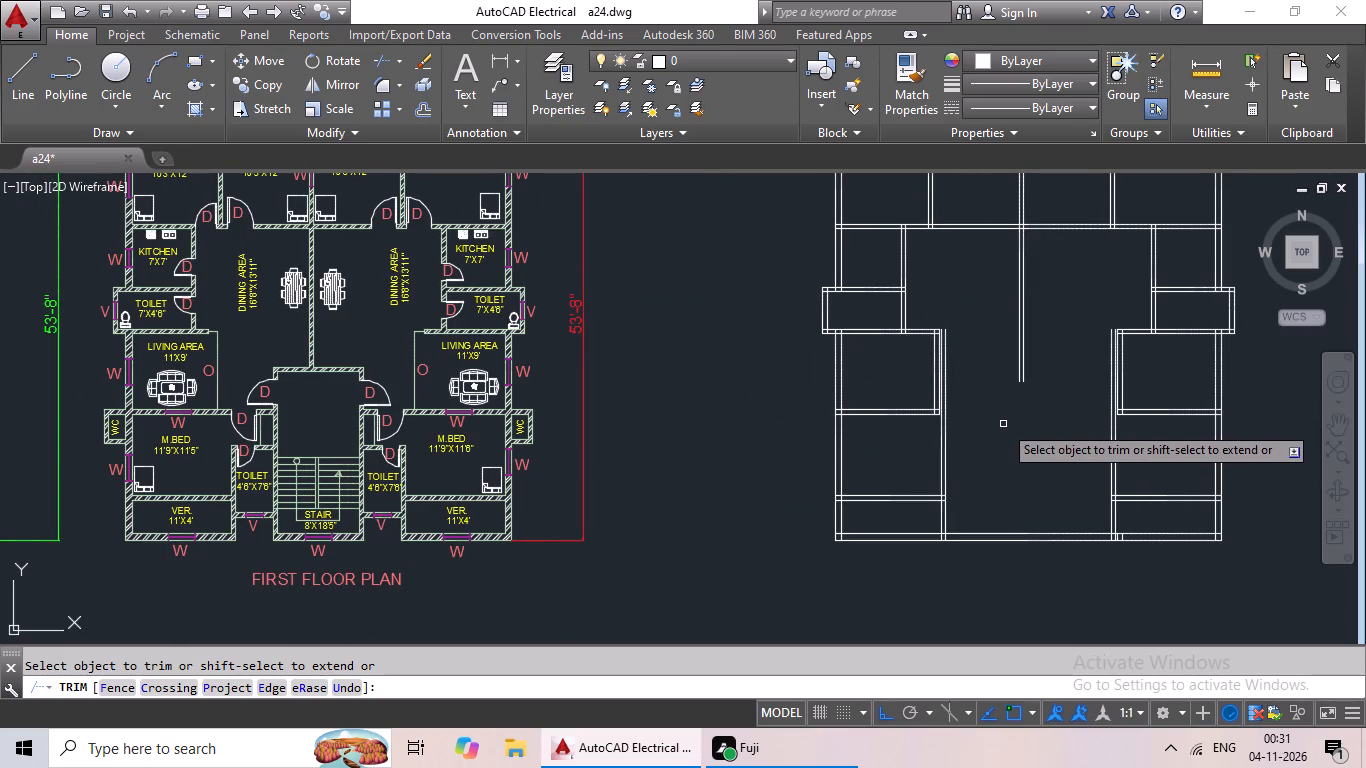
pyautogui.moveTo(995, 424); pyautogui.dragTo(864, 438, button='middle')
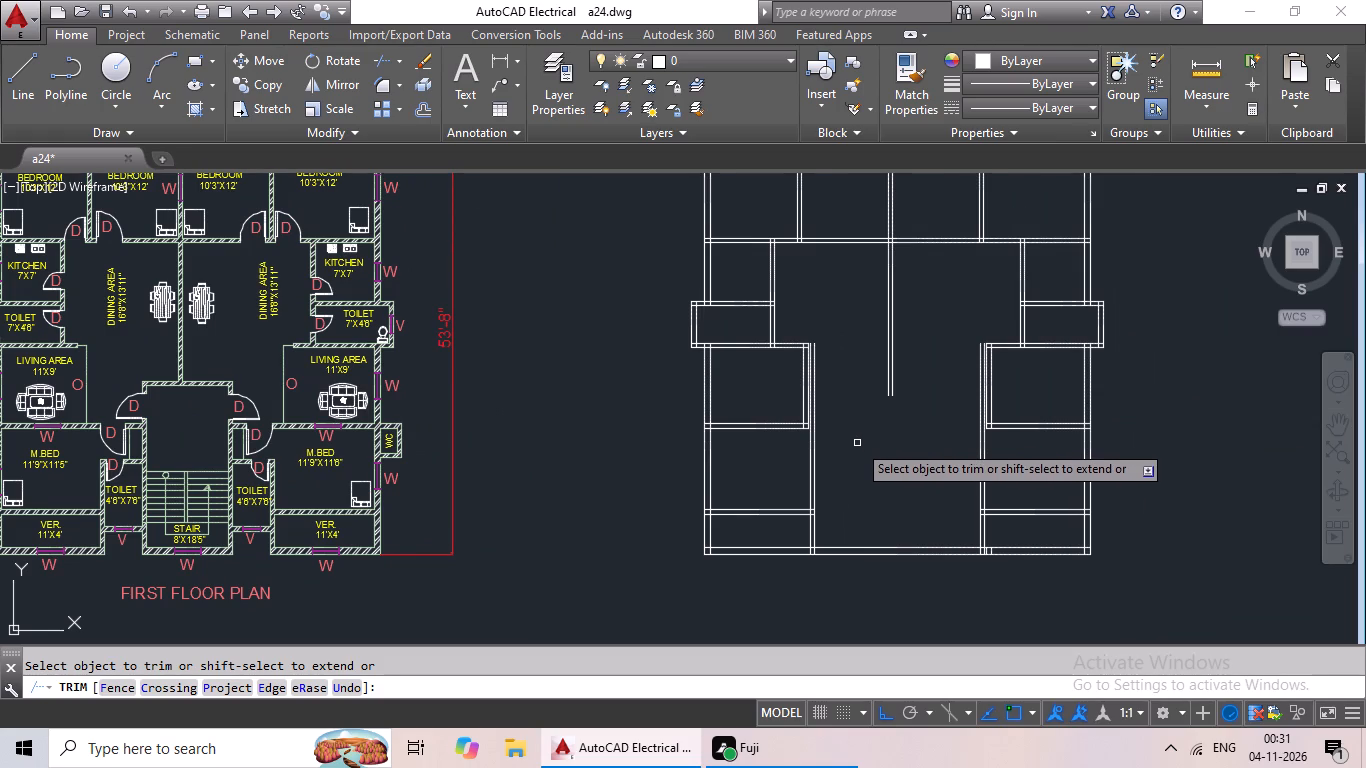
pyautogui.scroll(-1, 846, 449)
pyautogui.scroll(1, 836, 454)
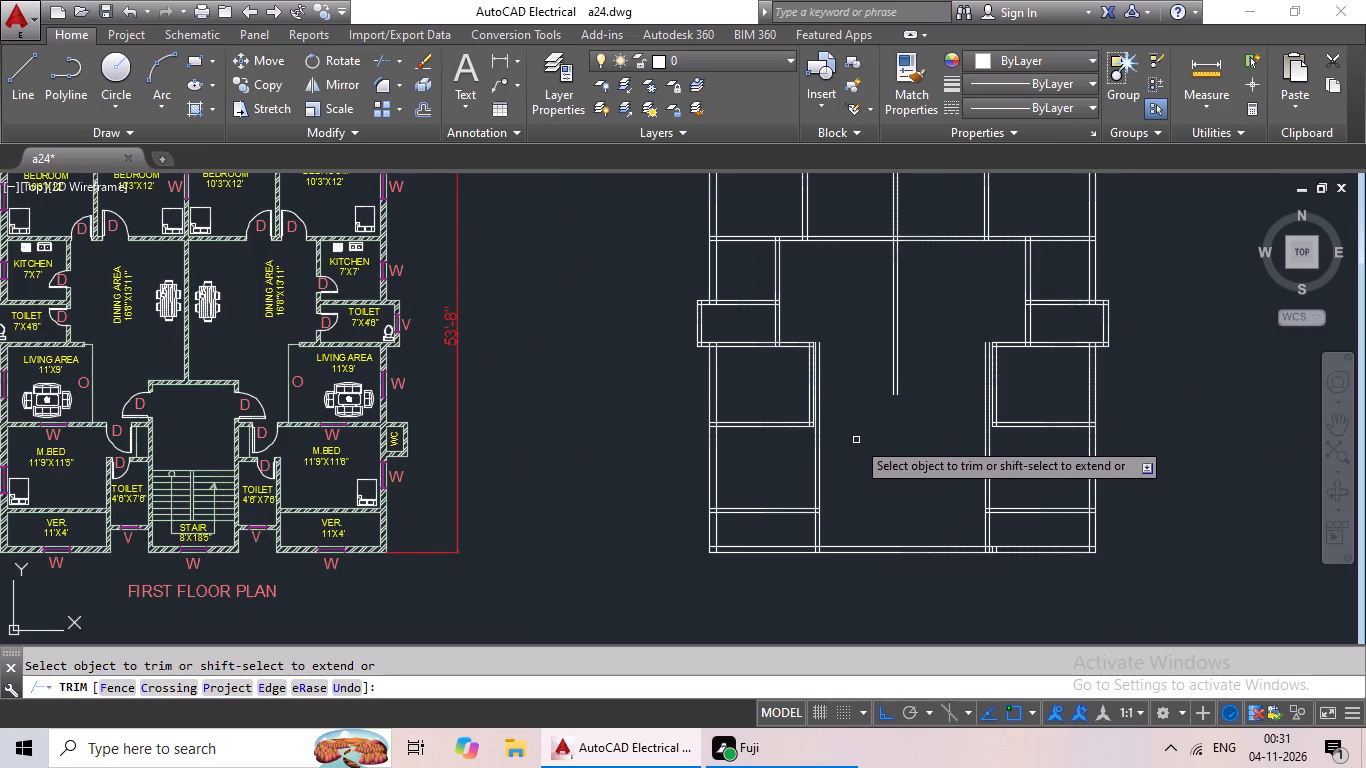
pyautogui.press('Escape')
pyautogui.moveTo(874, 446); pyautogui.dragTo(806, 464, button='middle')
pyautogui.press('Escape')
# Erase the two short leftover vertical lines inside the bottom outer wall beside the right master bedroom partition.
pyautogui.moveTo(869, 522); pyautogui.dragTo(876, 484, button='middle')
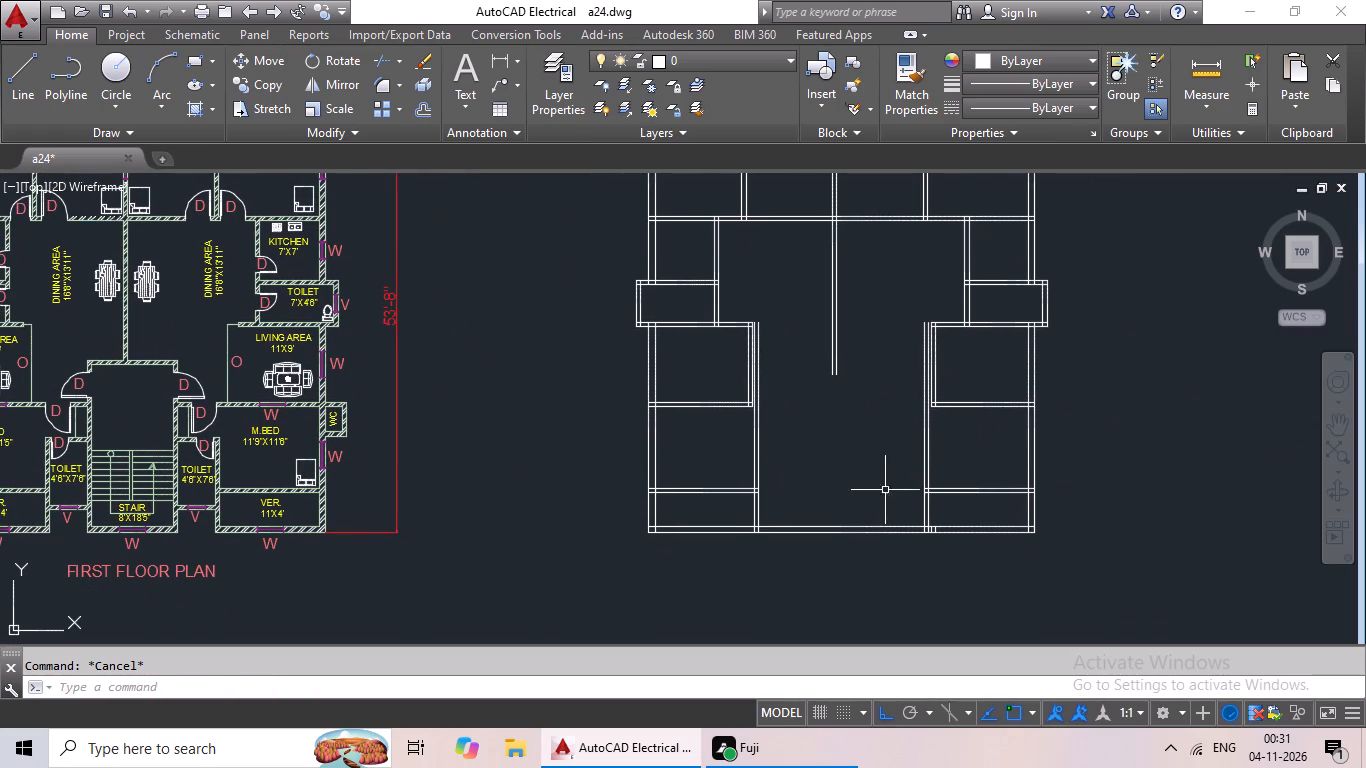
pyautogui.moveTo(885, 482); pyautogui.dragTo(901, 464, button='middle')
pyautogui.scroll(4, 964, 506)
pyautogui.scroll(3, 897, 555)
pyautogui.moveTo(941, 531); pyautogui.dragTo(805, 543)
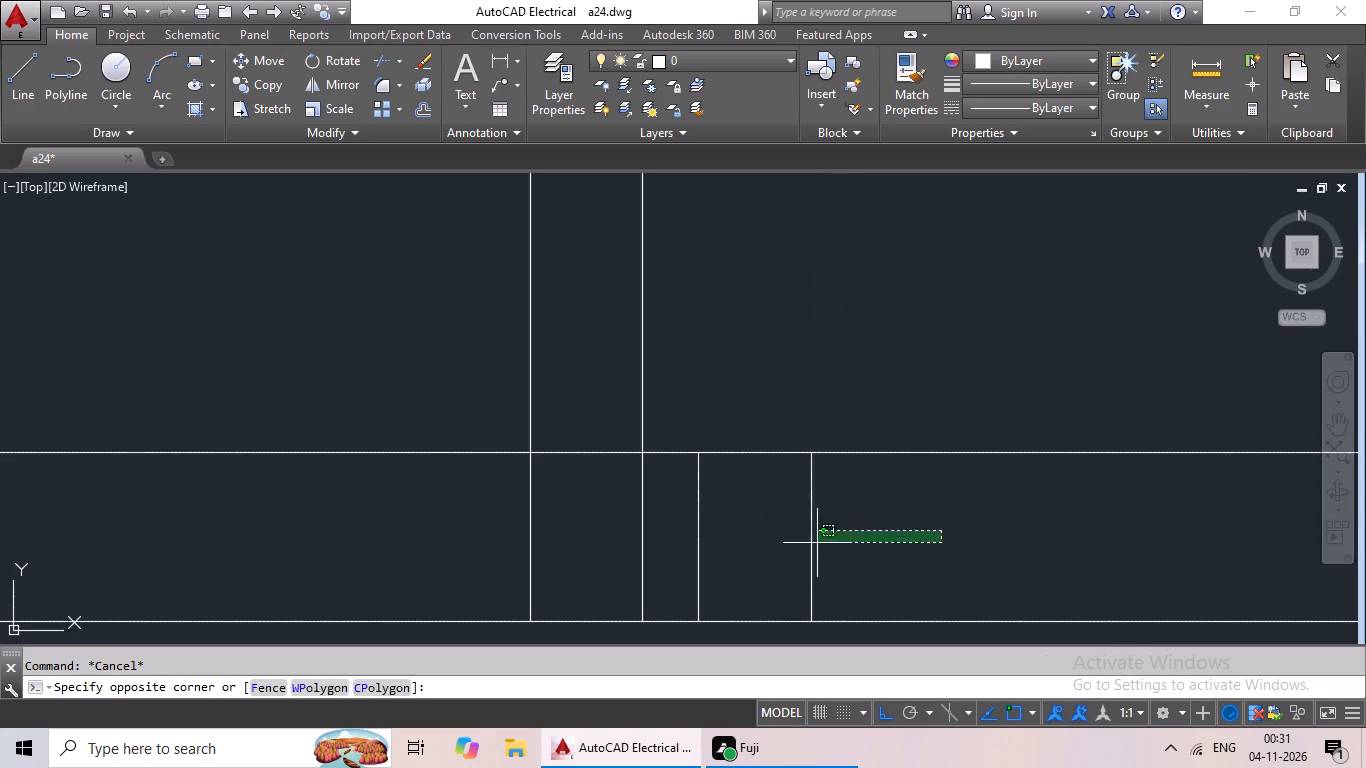
pyautogui.moveTo(805, 543); pyautogui.dragTo(674, 571)
pyautogui.press('Delete')
pyautogui.scroll(-4, 751, 581)
pyautogui.scroll(-2, 655, 537)
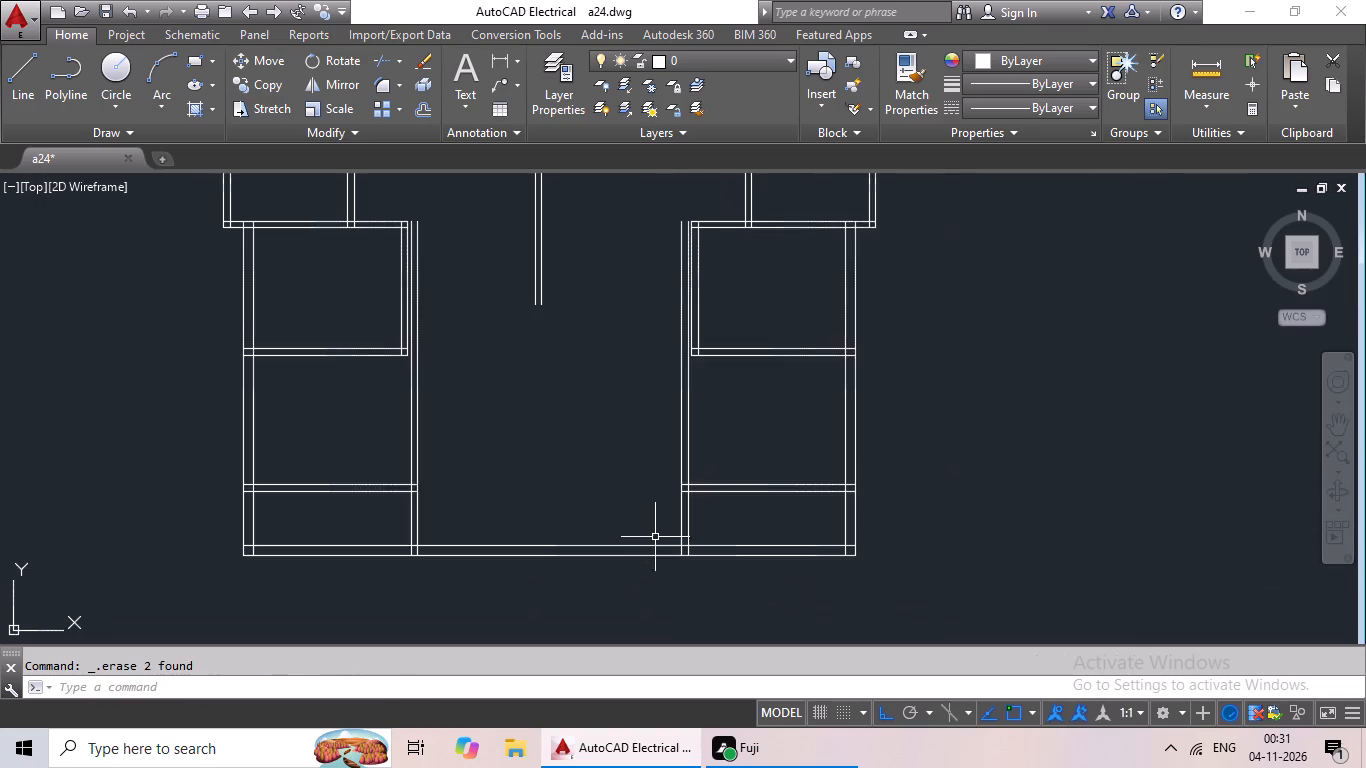
pyautogui.moveTo(622, 519); pyautogui.dragTo(910, 559, button='middle')
pyautogui.scroll(-1, 903, 552)
pyautogui.moveTo(871, 536); pyautogui.dragTo(972, 508, button='middle')
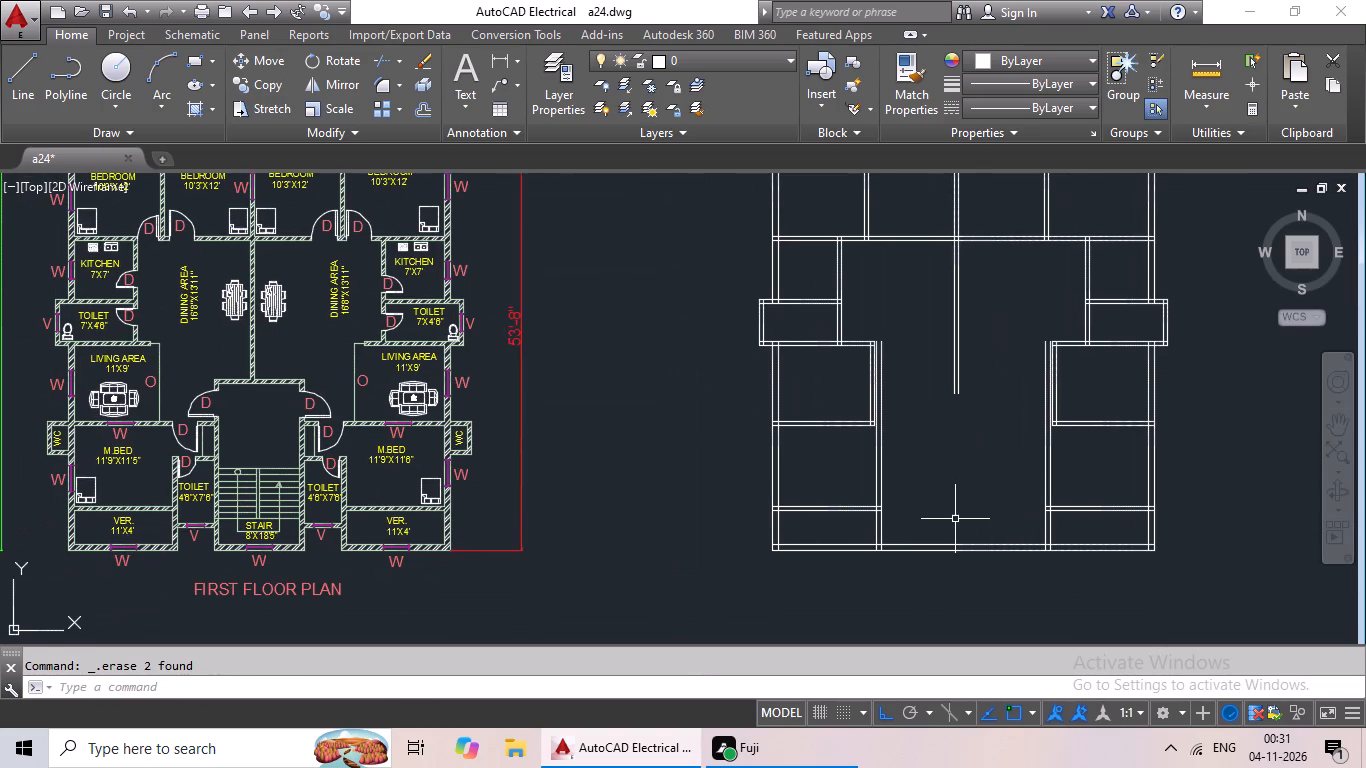
pyautogui.press('Escape')
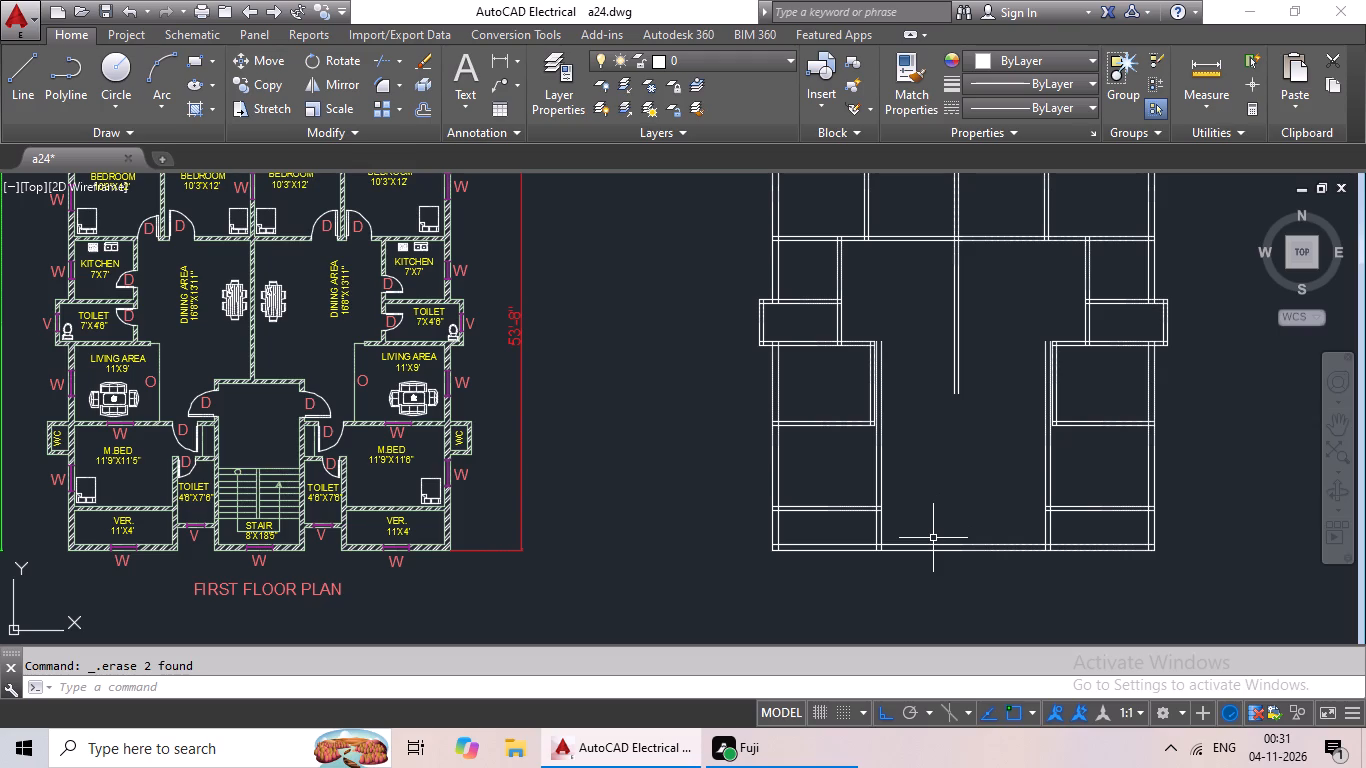
# Offset the inner line of the bottom outer wall 2' upward across the space between the lower verandas.
pyautogui.press('o')
pyautogui.press('Return')
pyautogui.press('Escape')
pyautogui.press('Escape')
pyautogui.press('o')
pyautogui.press('Return')
pyautogui.write("2'")
pyautogui.press('Return')
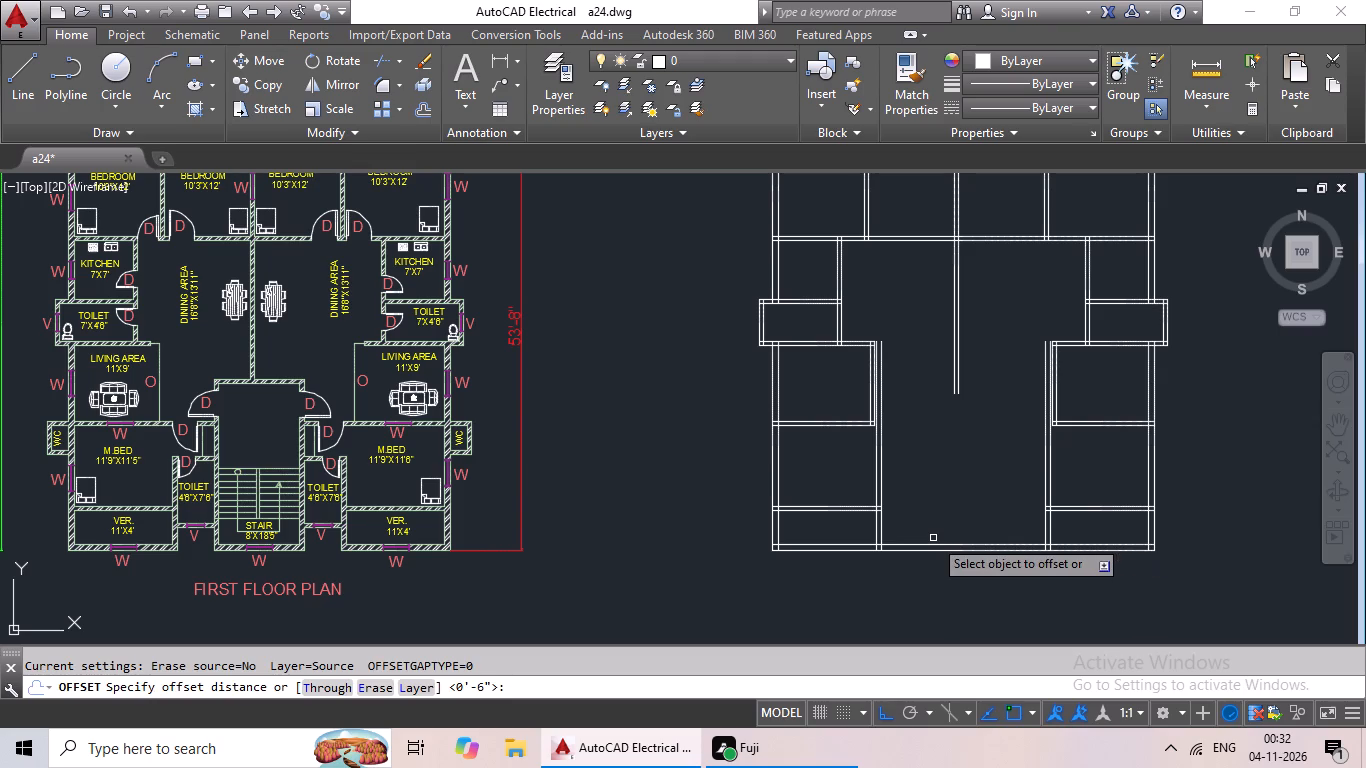
pyautogui.click(926, 546)
pyautogui.click(935, 536)
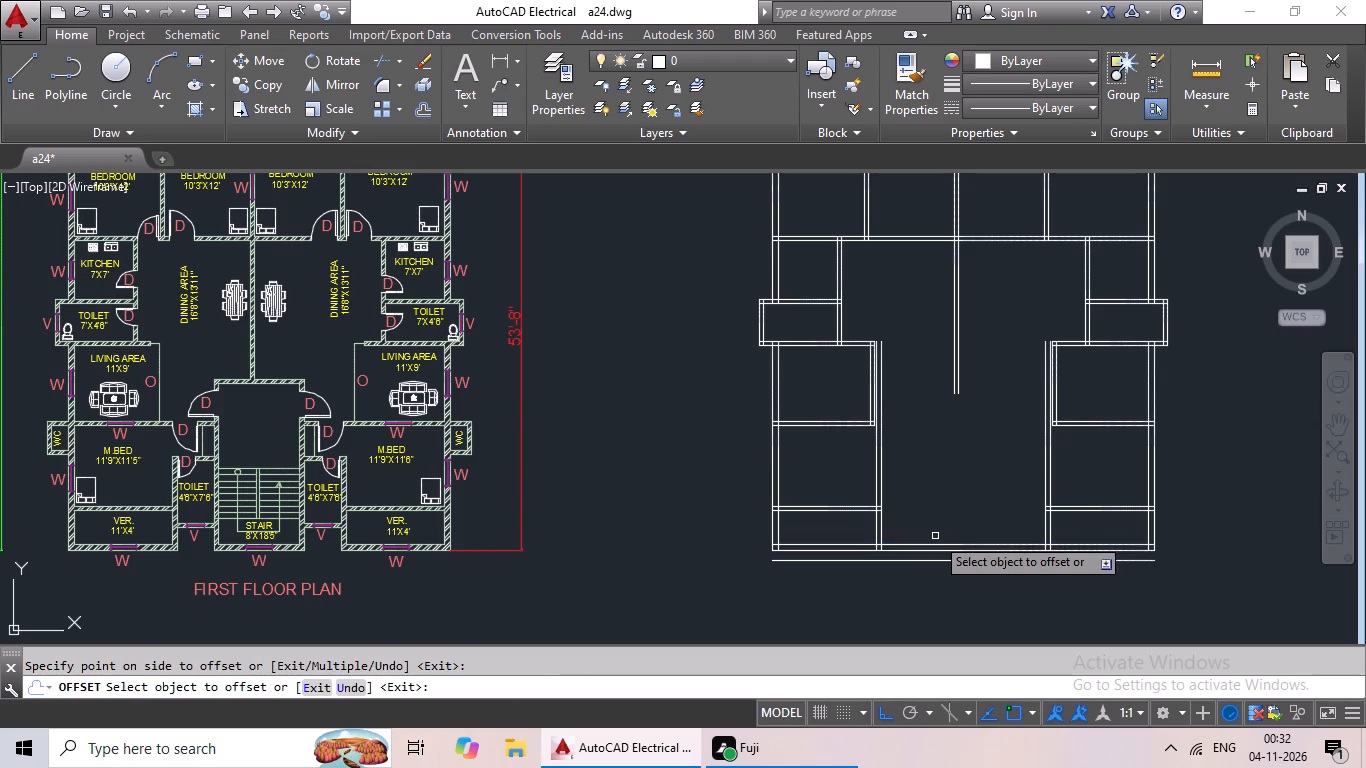
pyautogui.click(927, 545)
pyautogui.click(931, 537)
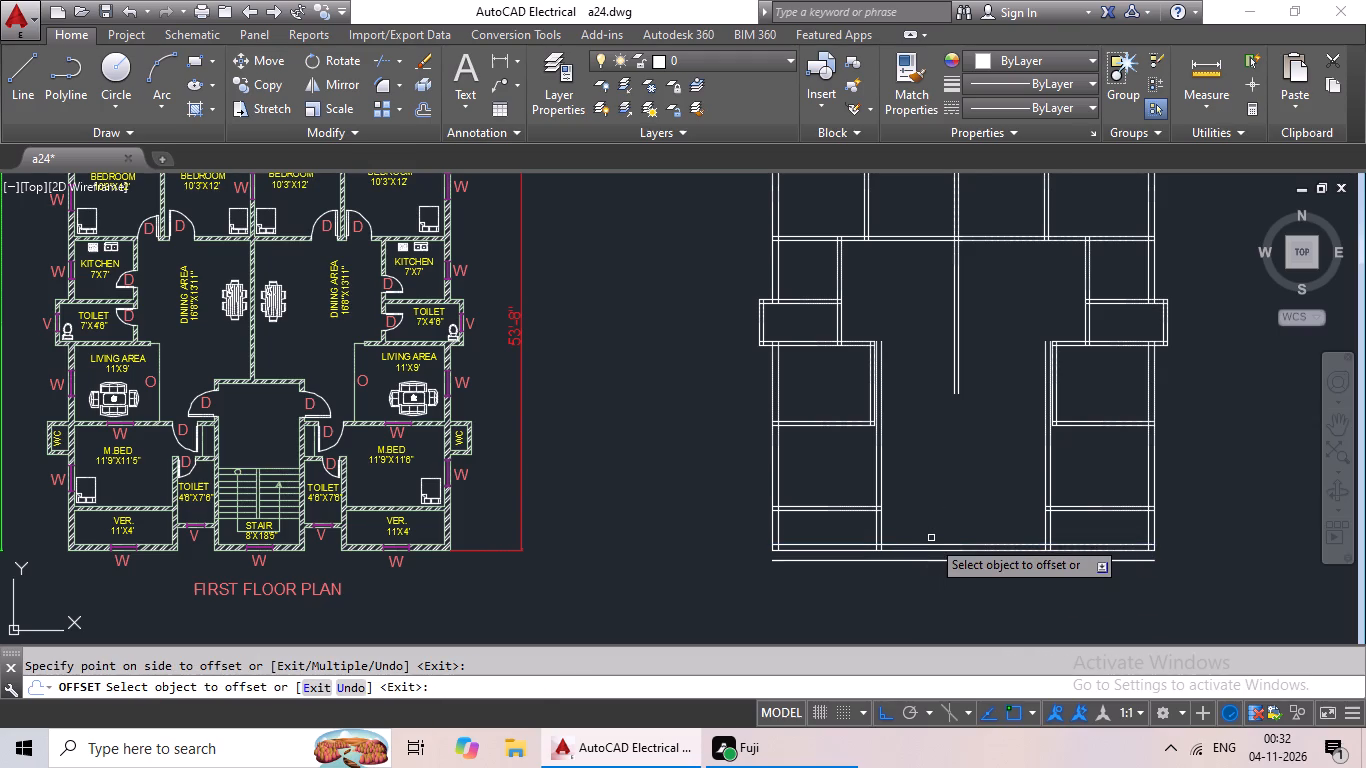
pyautogui.click(929, 540)
pyautogui.click(927, 543)
pyautogui.click(932, 524)
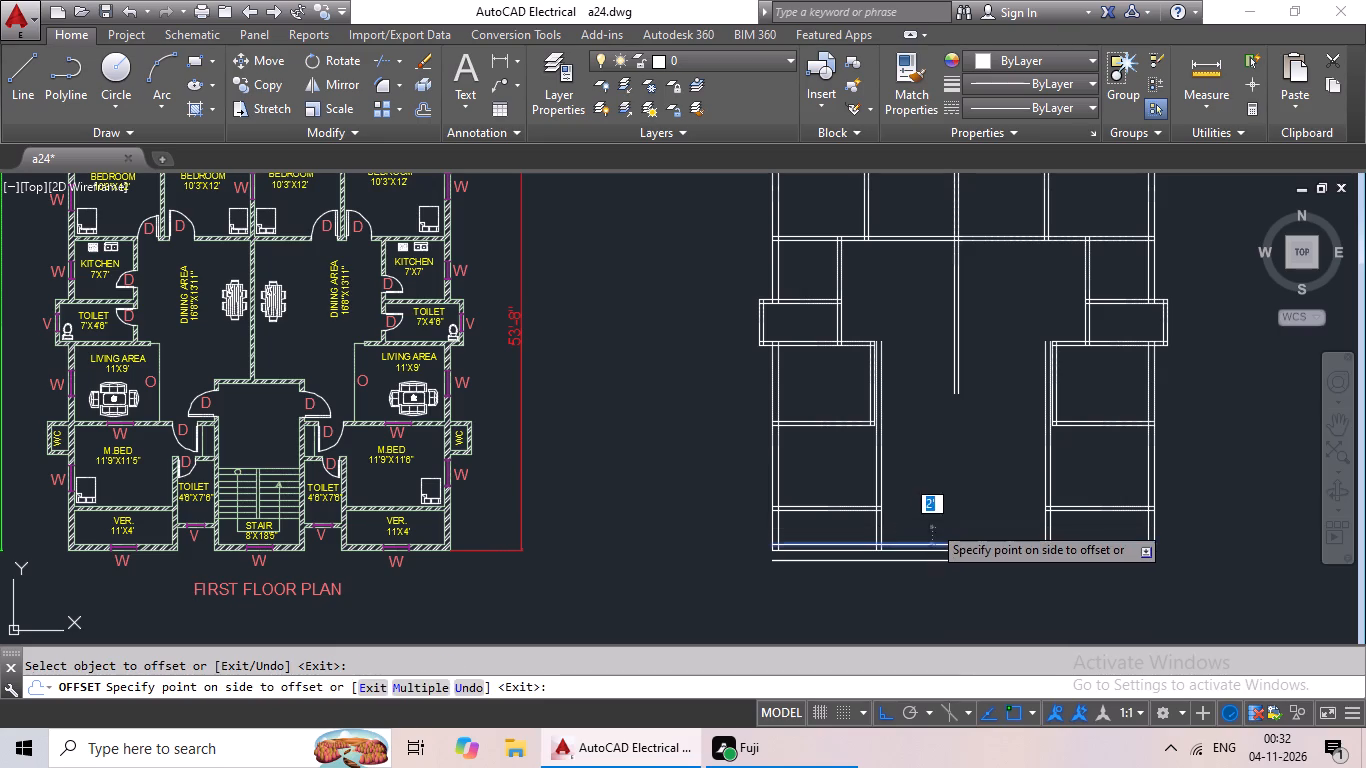
pyautogui.scroll(3, 919, 570)
pyautogui.press('Escape')
pyautogui.press('Escape')
# Erase the stray overlapping offset lines lying below the bottom outer wall.
pyautogui.moveTo(961, 503); pyautogui.dragTo(903, 574)
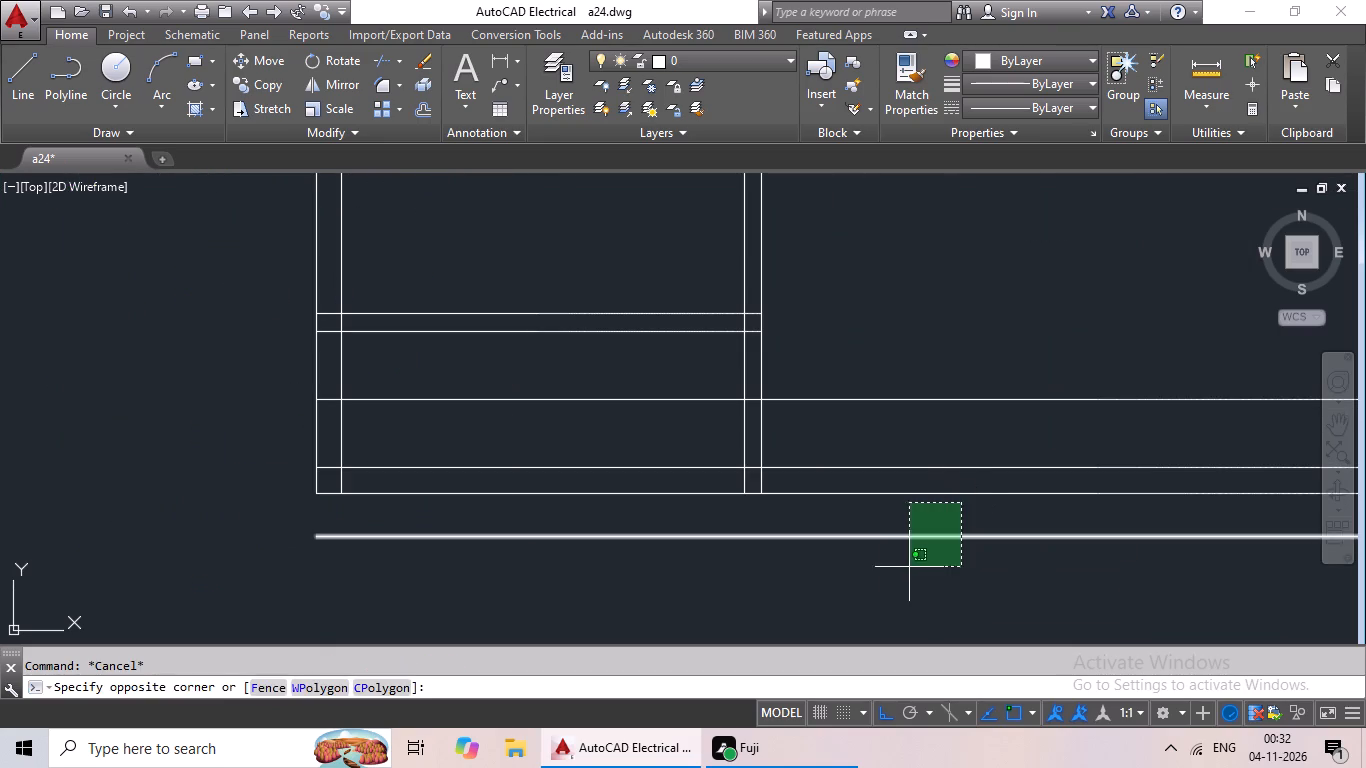
pyautogui.moveTo(903, 574); pyautogui.dragTo(885, 597)
pyautogui.click(885, 597)
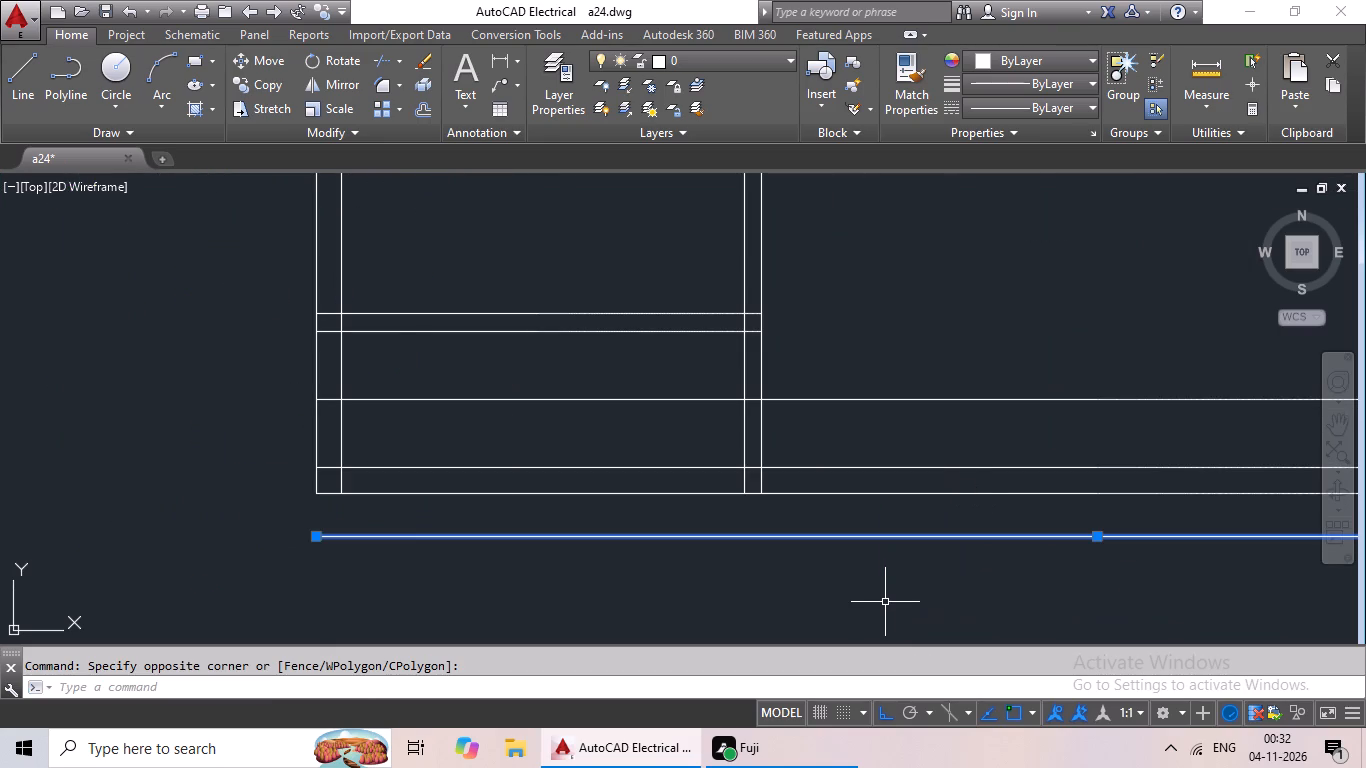
pyautogui.press('Delete')
# Offset the line 2' above the bottom wall's inner line another 6" upward to give the wall its thickness.
pyautogui.scroll(-3, 885, 605)
pyautogui.moveTo(943, 630); pyautogui.dragTo(763, 631, button='middle')
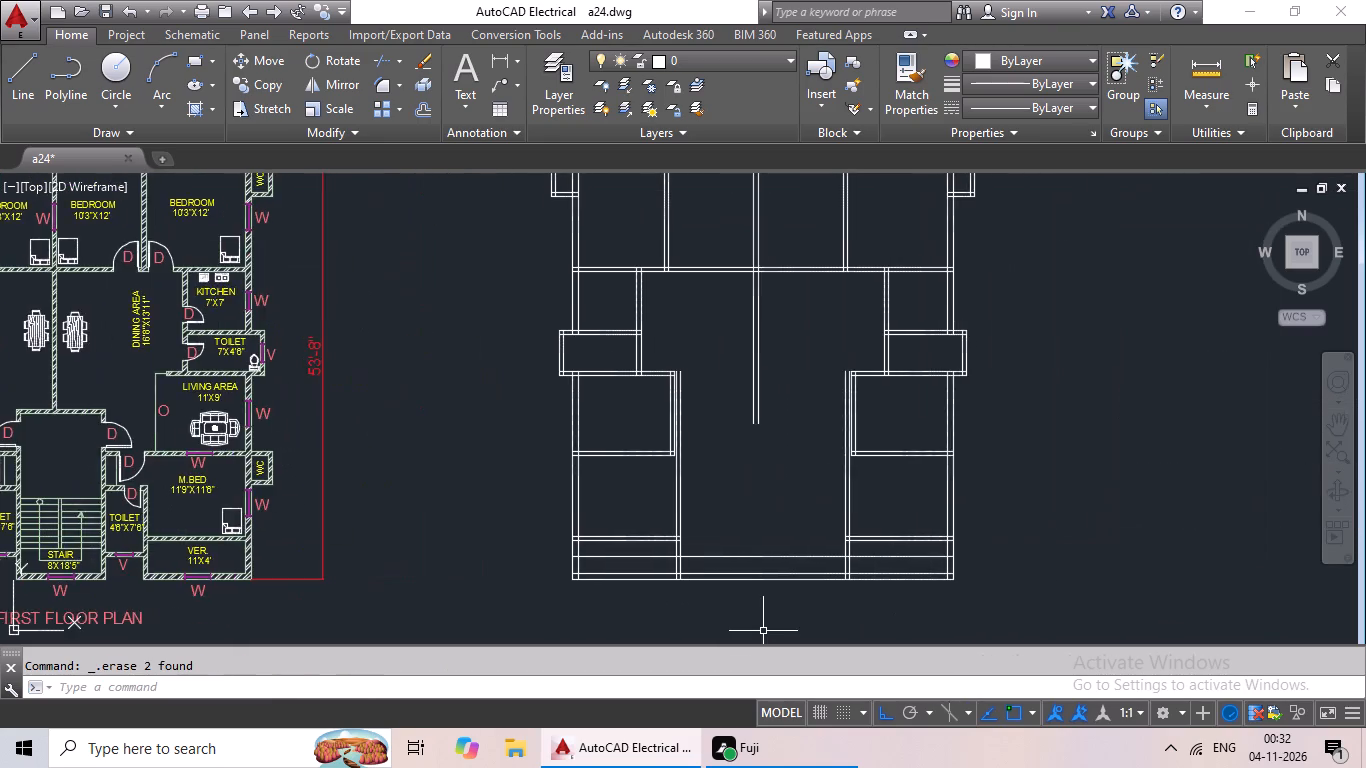
pyautogui.scroll(1, 763, 630)
pyautogui.press('Escape')
pyautogui.press('Escape')
pyautogui.press('o')
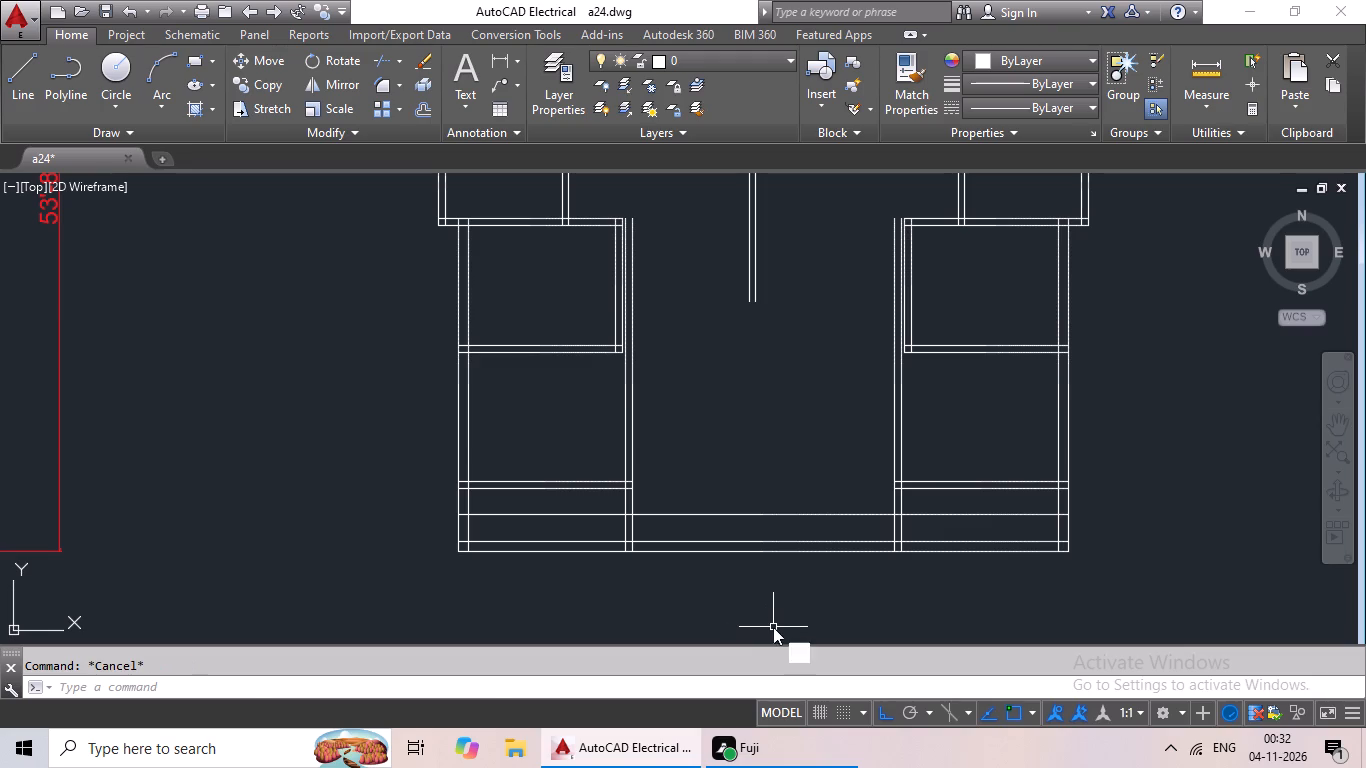
pyautogui.press('Return')
pyautogui.write('6"')
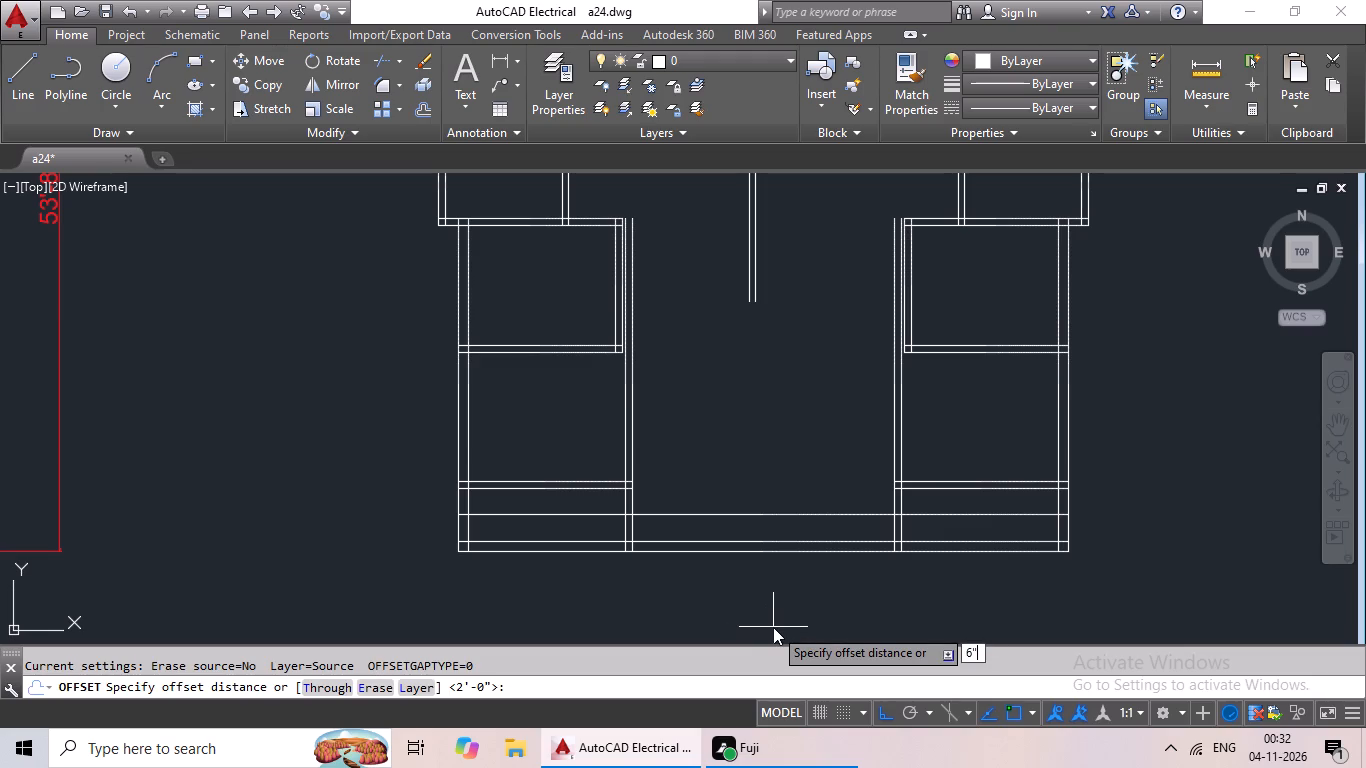
pyautogui.press('Return')
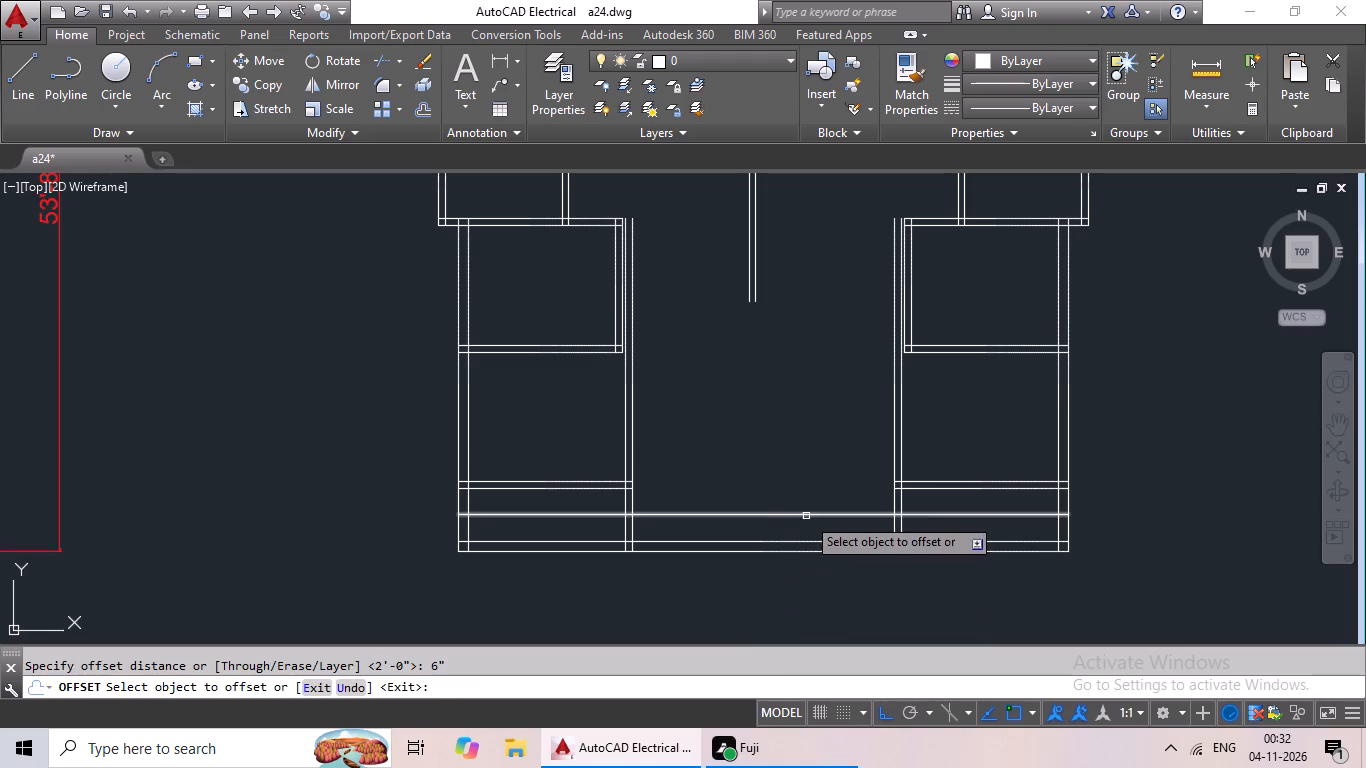
pyautogui.click(806, 516)
pyautogui.click(815, 498)
pyautogui.press('Escape')
pyautogui.press('Escape')
pyautogui.press('Escape')
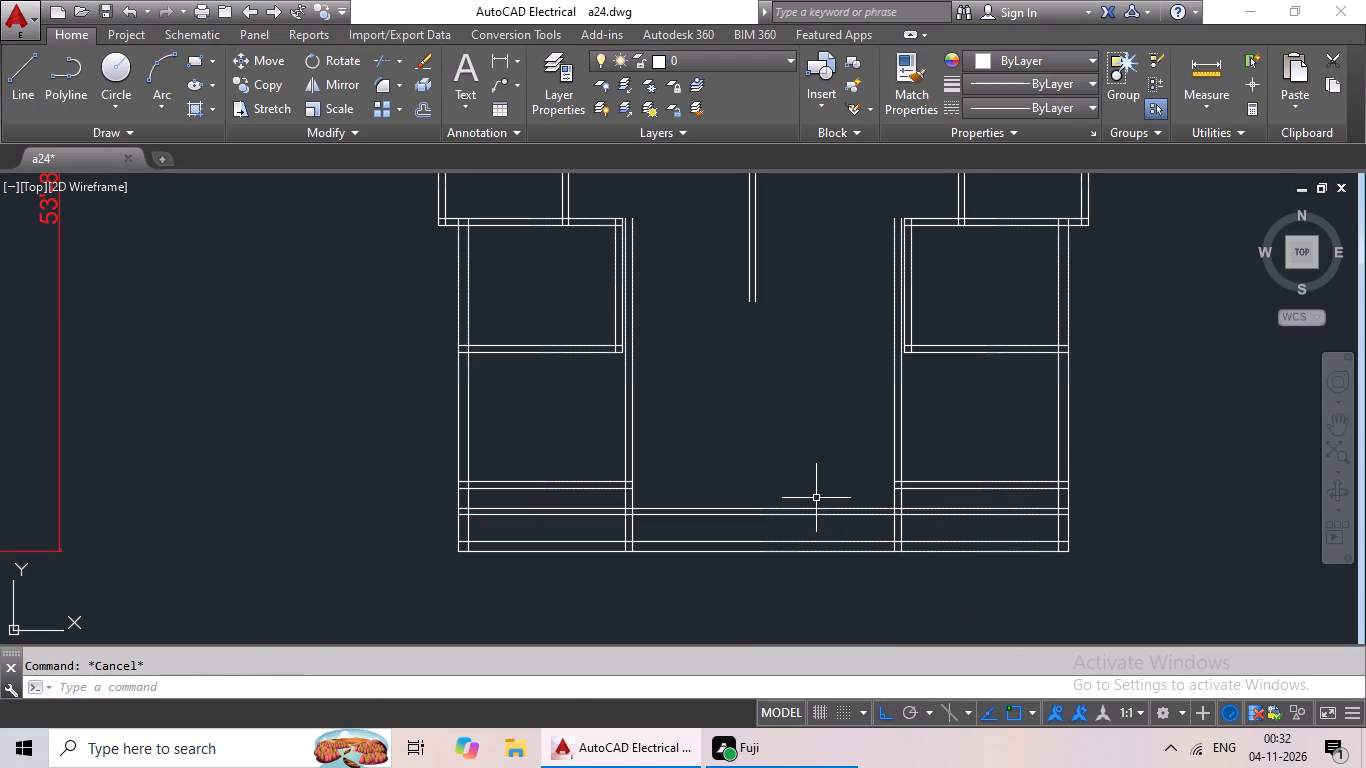
# Trim the new wall's two lines out of the left and right lower verandas, keeping them between the master bedroom partitions.
pyautogui.write('tr')
pyautogui.press('space')
pyautogui.press('space')
pyautogui.scroll(-1, 650, 530)
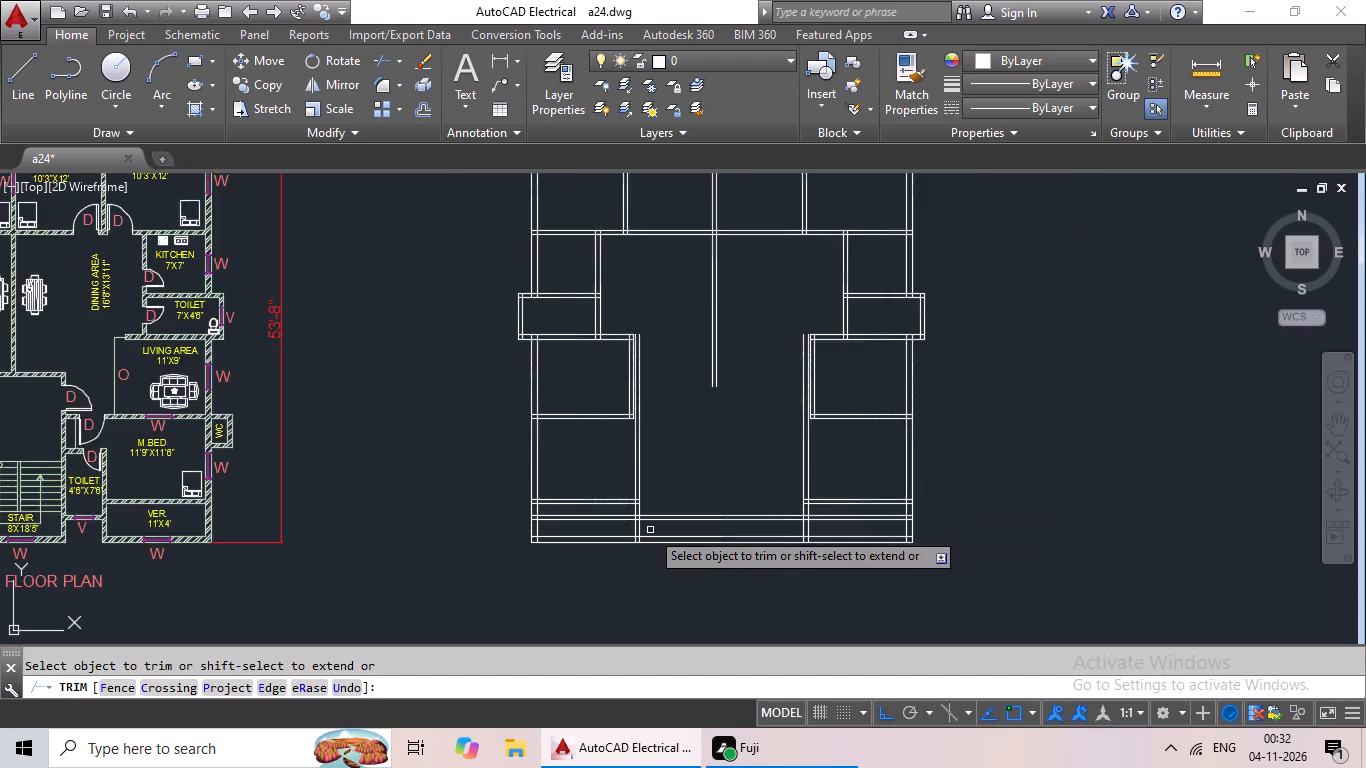
pyautogui.scroll(-1, 650, 530)
pyautogui.moveTo(688, 554); pyautogui.dragTo(781, 558, button='middle')
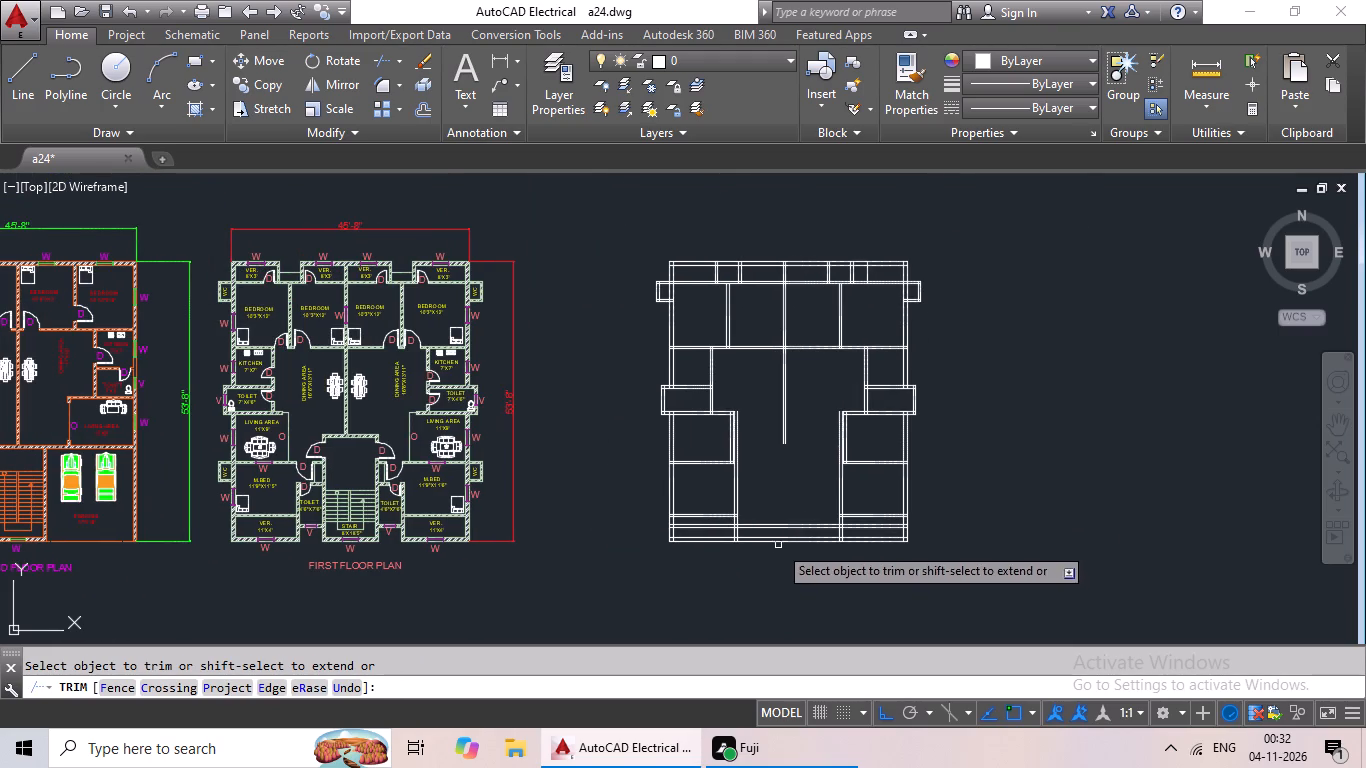
pyautogui.scroll(4, 707, 538)
pyautogui.moveTo(757, 423); pyautogui.dragTo(716, 473)
pyautogui.click(716, 473)
pyautogui.scroll(-3, 731, 552)
pyautogui.moveTo(743, 572); pyautogui.dragTo(474, 578, button='middle')
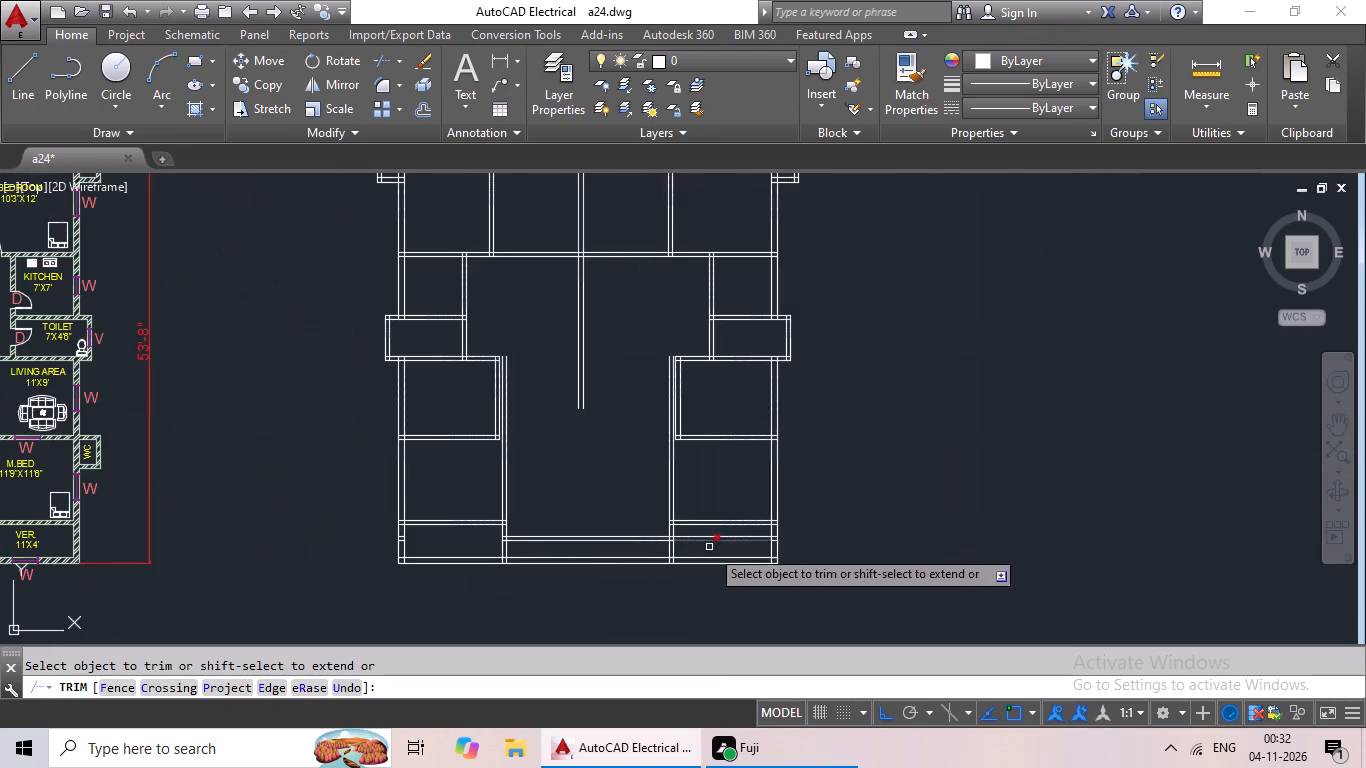
pyautogui.scroll(5, 711, 549)
pyautogui.moveTo(851, 382); pyautogui.dragTo(778, 493)
pyautogui.click(777, 495)
pyautogui.scroll(-4, 807, 480)
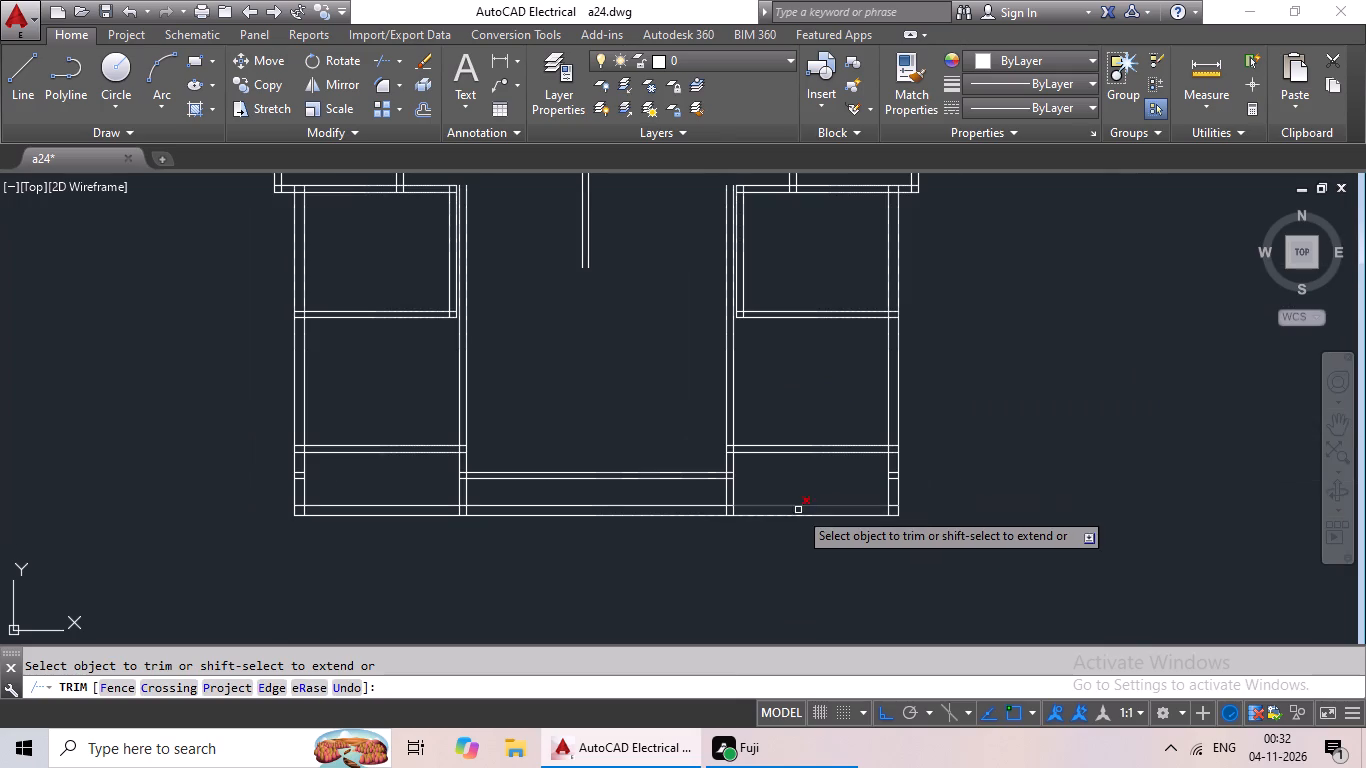
pyautogui.press('Escape')
# Erase the short leftover horizontal line pairs inside the right and left outer walls beside the lower verandas.
pyautogui.scroll(4, 895, 505)
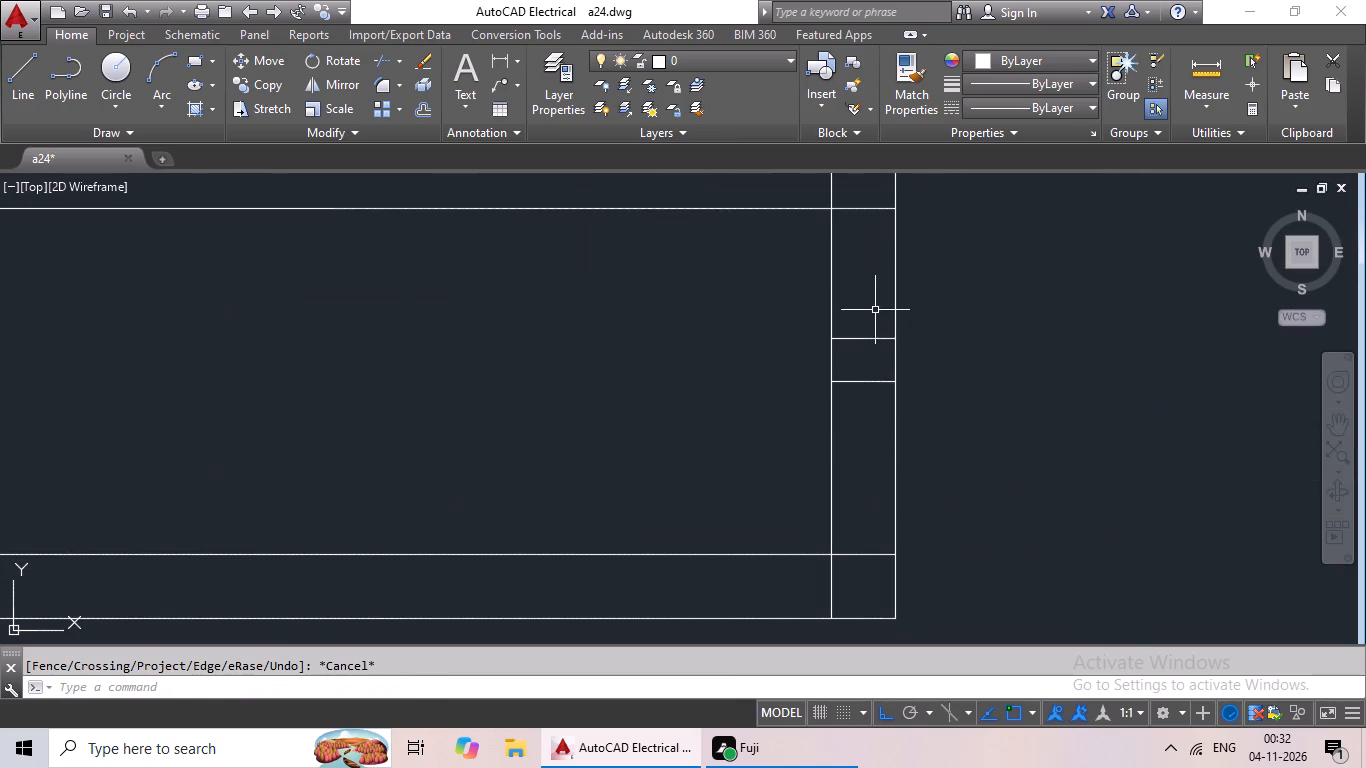
pyautogui.moveTo(871, 319); pyautogui.dragTo(848, 446)
pyautogui.click(848, 446)
pyautogui.press('Delete')
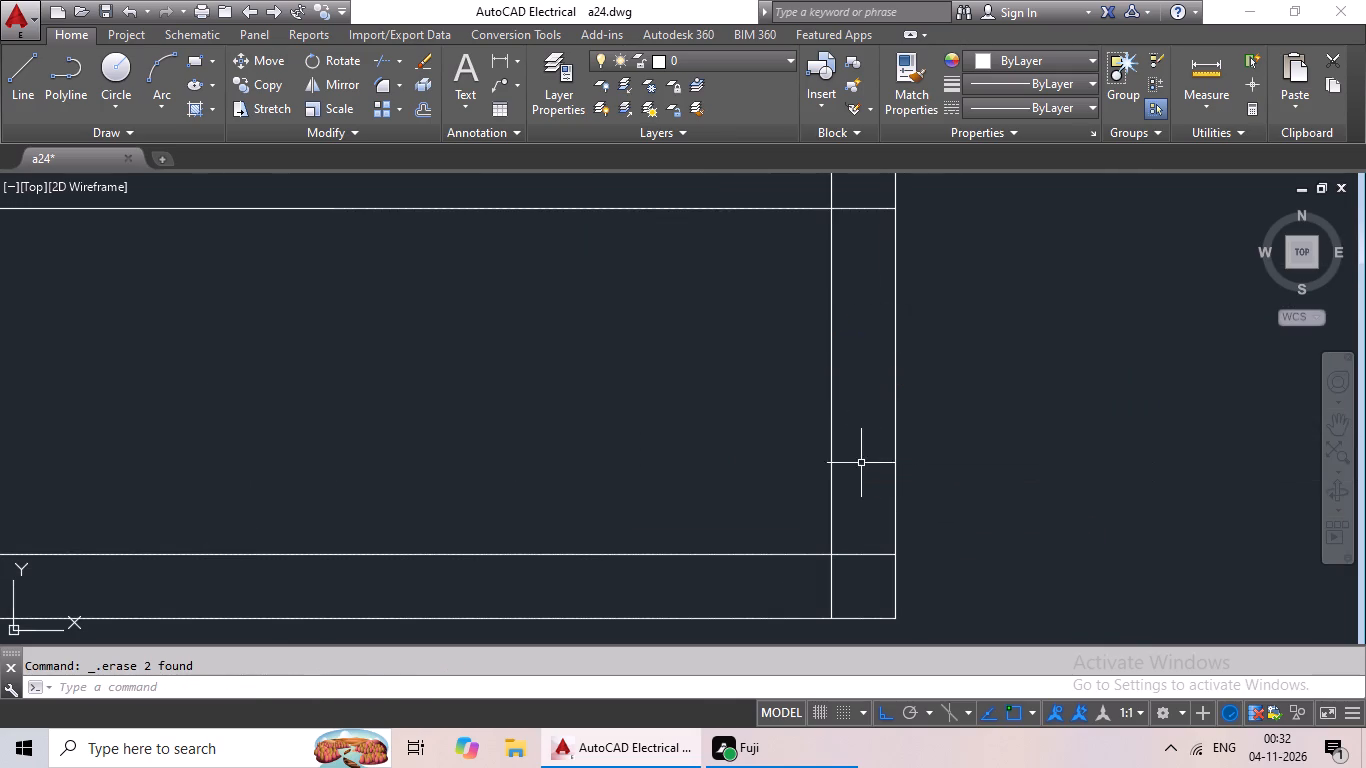
pyautogui.scroll(-2, 878, 464)
pyautogui.moveTo(714, 483); pyautogui.dragTo(1174, 493, button='middle')
pyautogui.moveTo(462, 488); pyautogui.dragTo(1128, 513, button='middle')
pyautogui.scroll(3, 487, 478)
pyautogui.moveTo(496, 369); pyautogui.dragTo(456, 473)
pyautogui.click(456, 473)
pyautogui.click(486, 336)
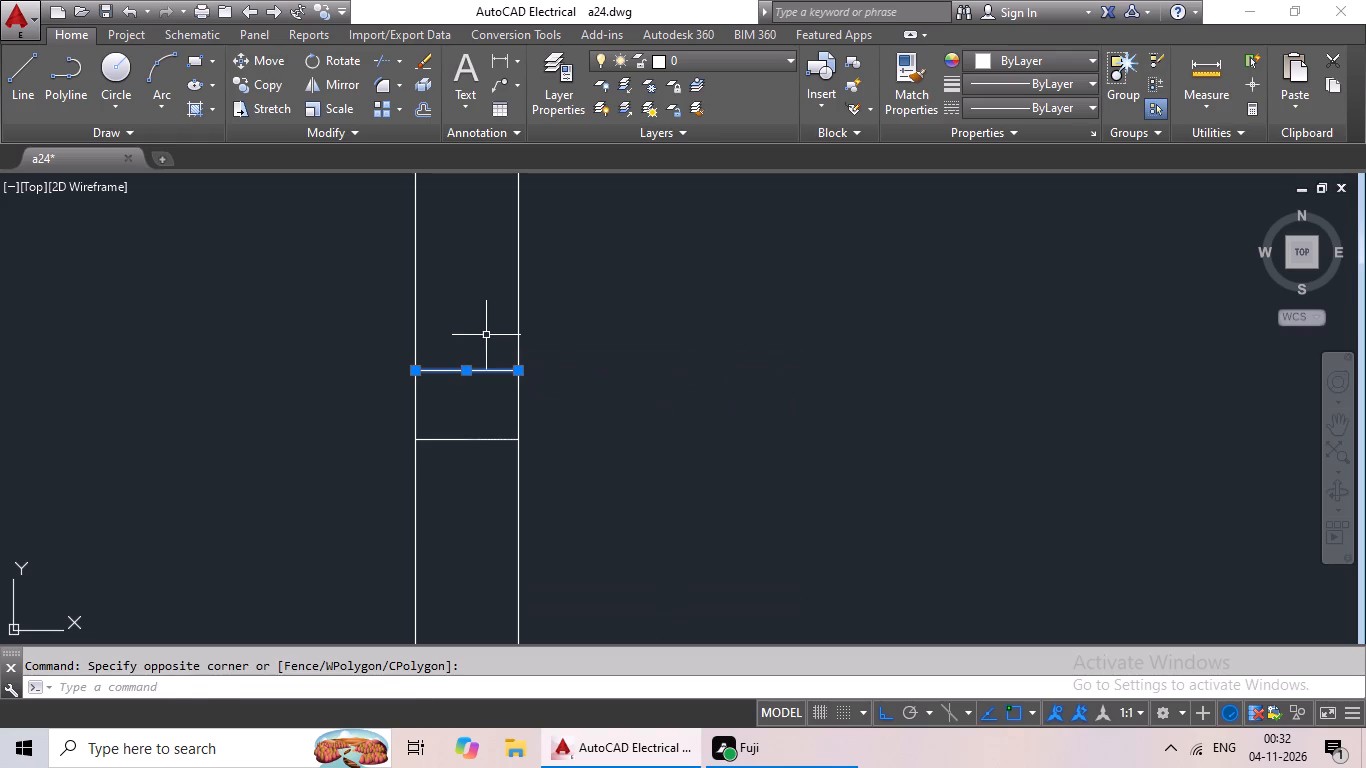
pyautogui.moveTo(486, 333); pyautogui.dragTo(447, 464)
pyautogui.click(447, 464)
pyautogui.press('Delete')
# Offset the central-side lines of both master bedroom partitions 4'6" toward the plan's centre to set the lower toilets' width.
pyautogui.scroll(-4, 658, 476)
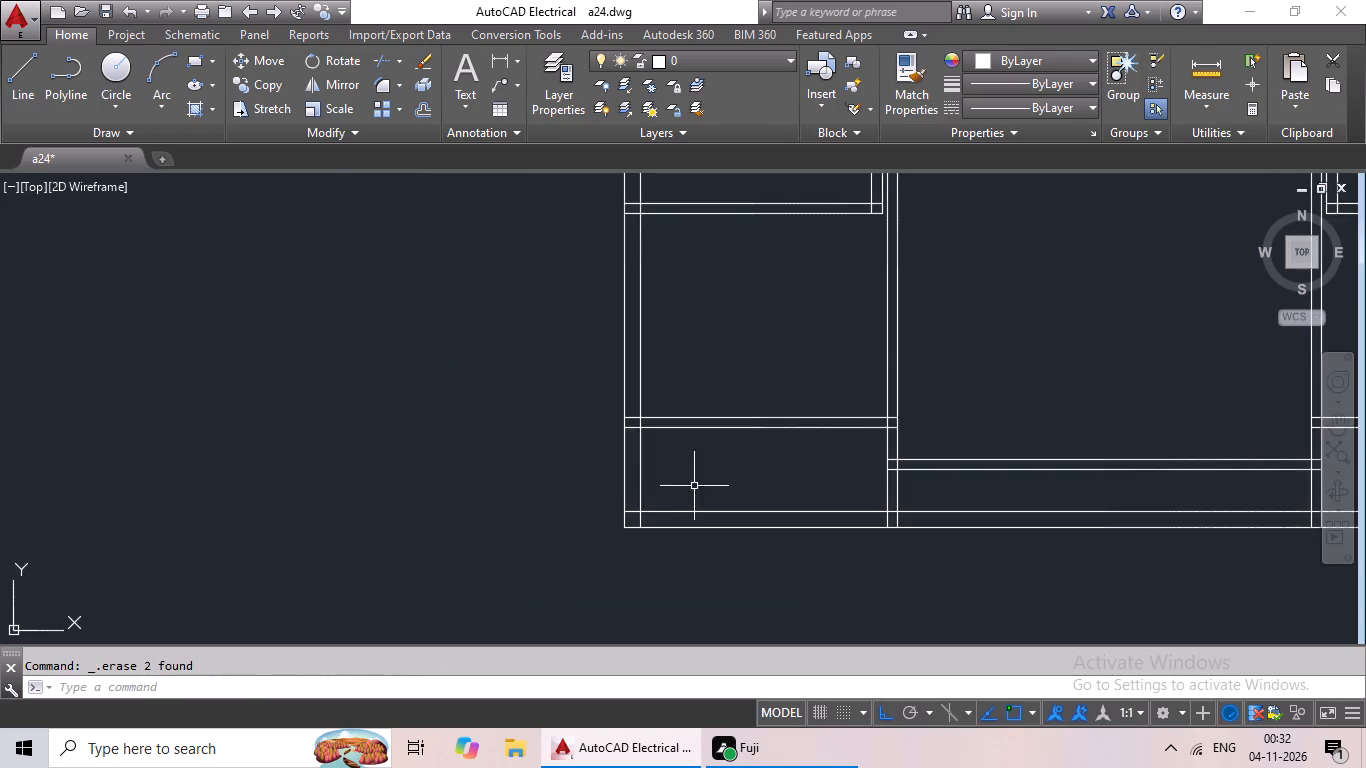
pyautogui.scroll(-2, 716, 488)
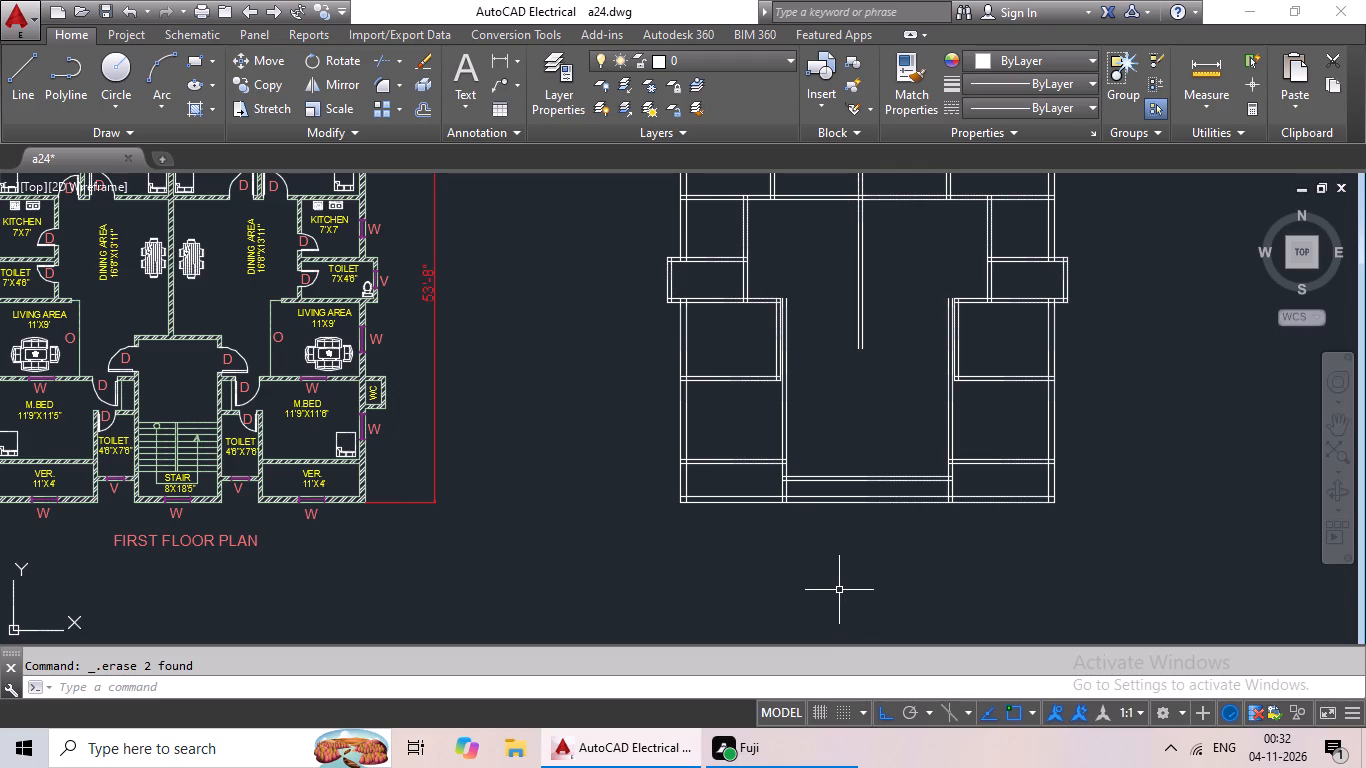
pyautogui.press('Escape')
pyautogui.press('Escape')
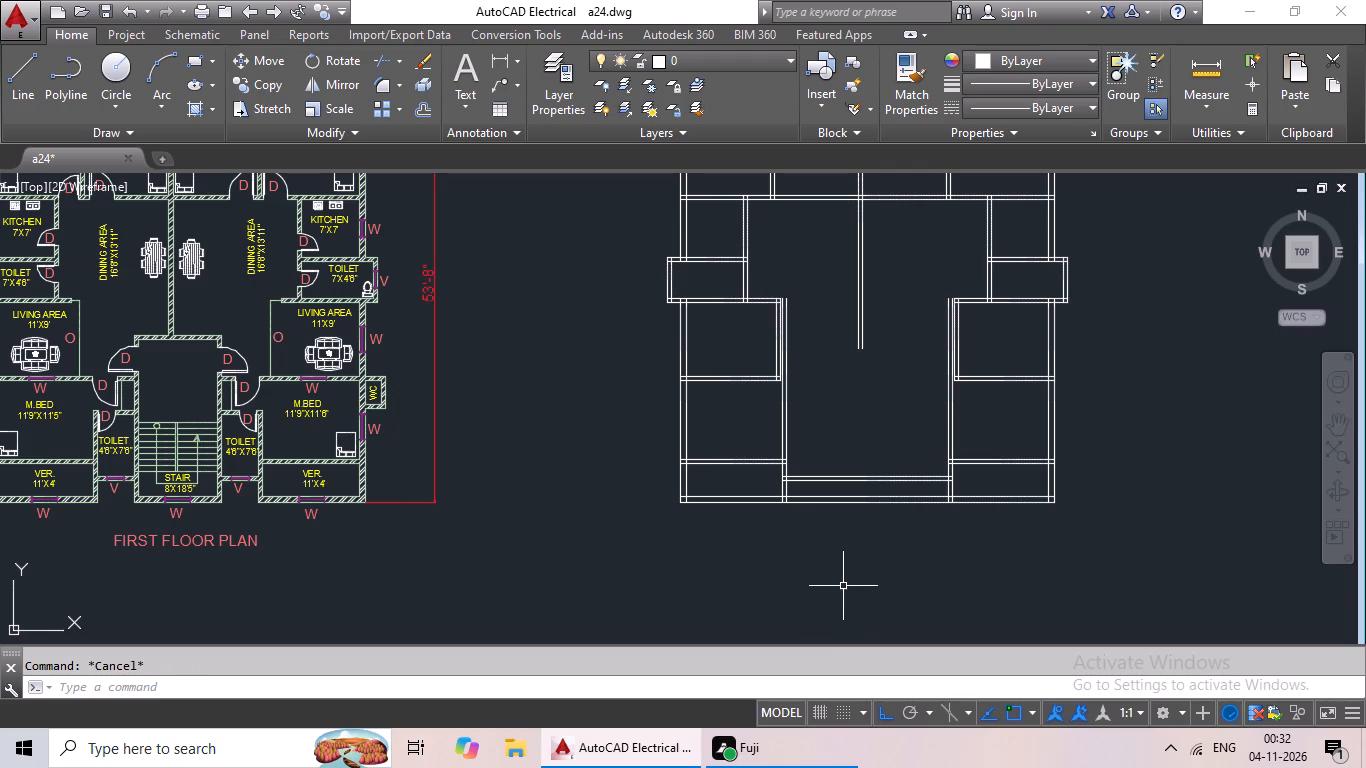
pyautogui.press('o')
pyautogui.press('Return')
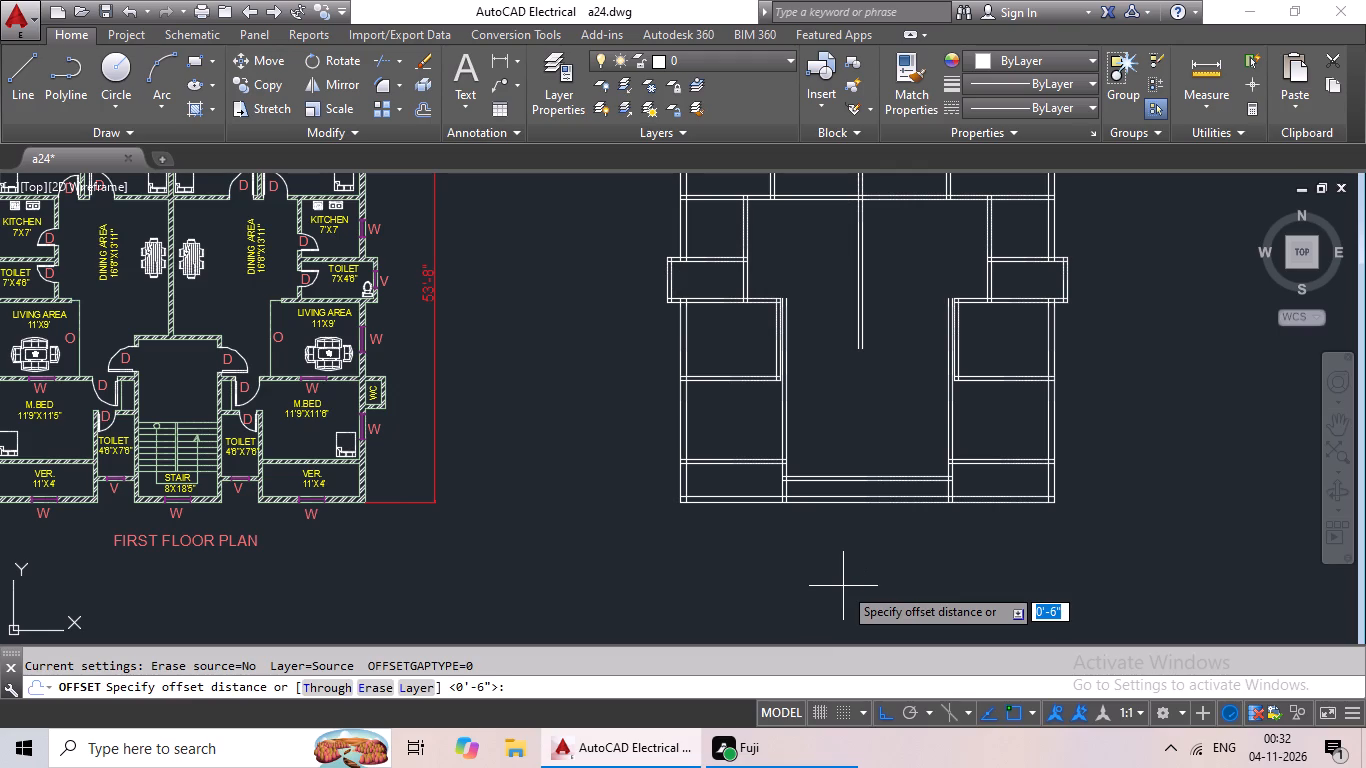
pyautogui.write("4'6")
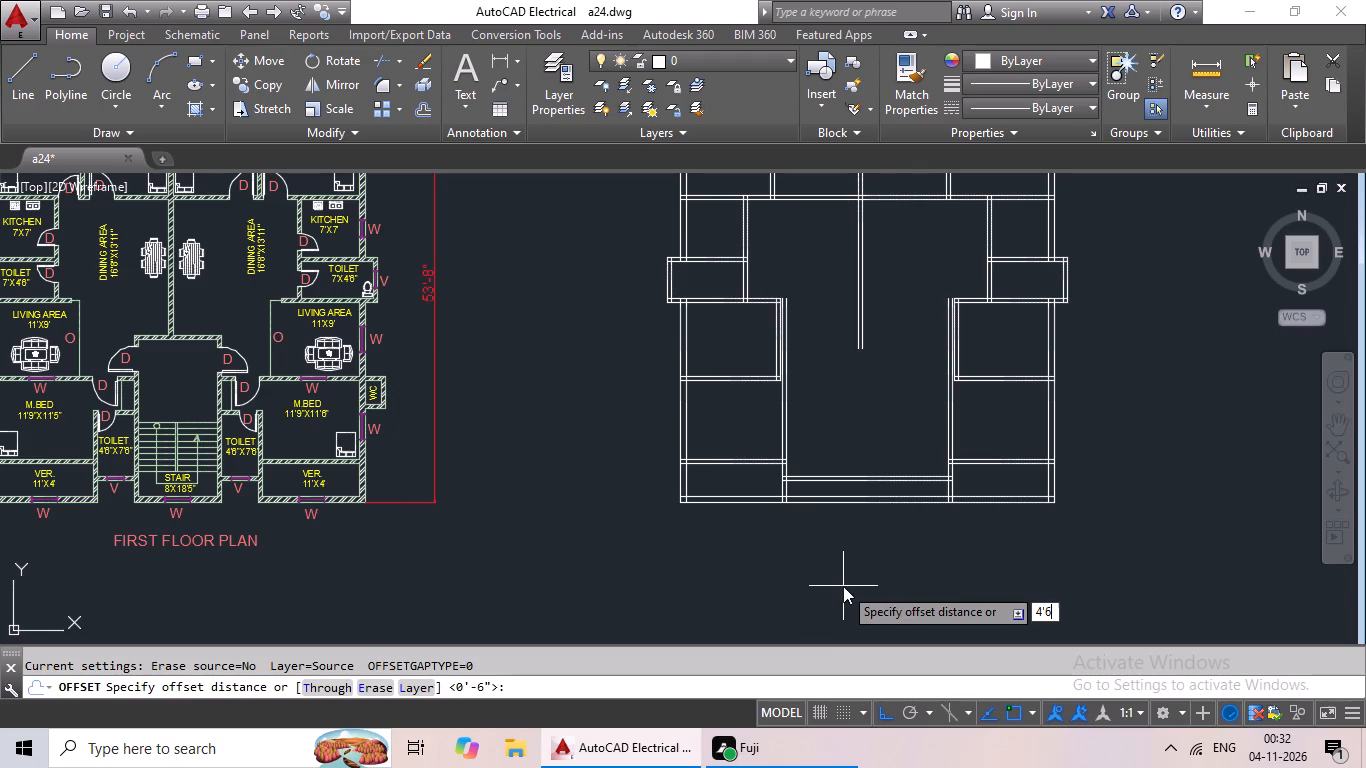
pyautogui.hotkey('shift', '"')
pyautogui.press('Return')
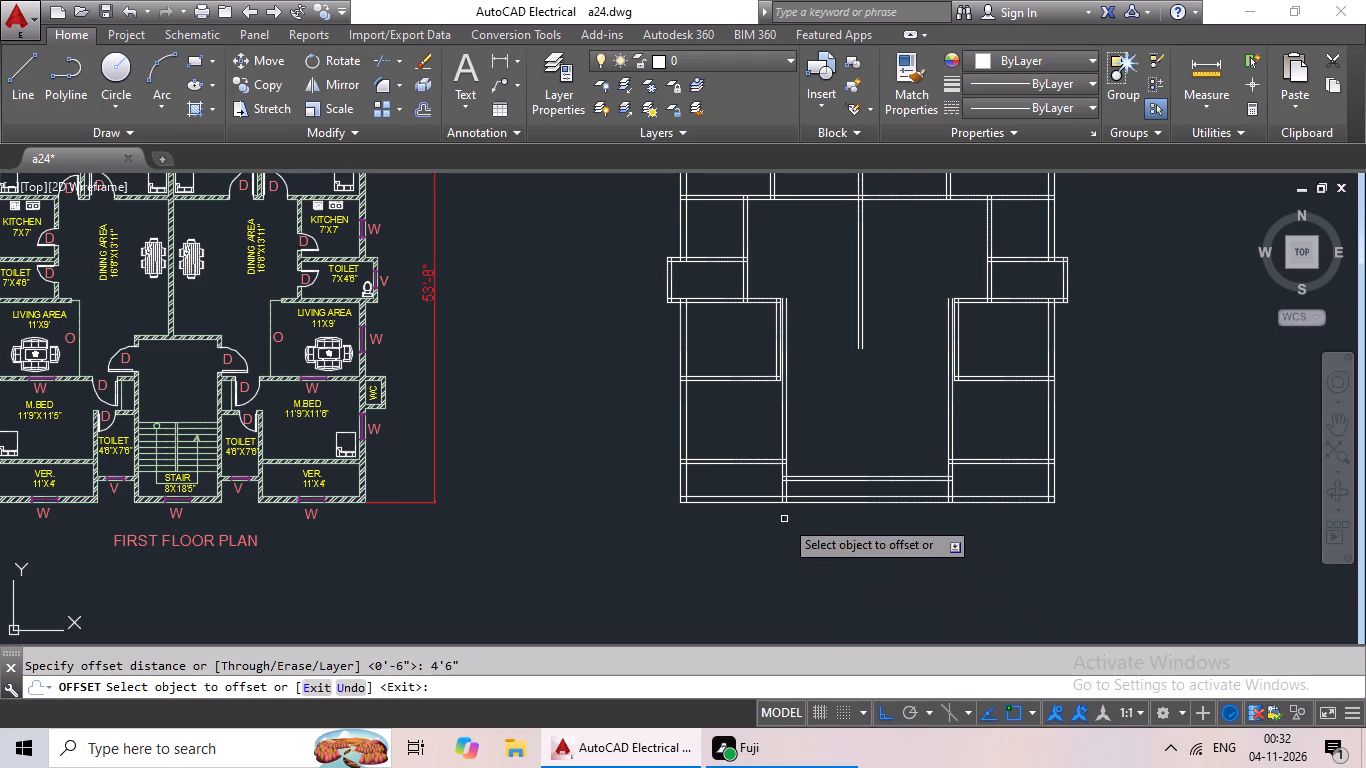
pyautogui.click(787, 425)
pyautogui.click(834, 424)
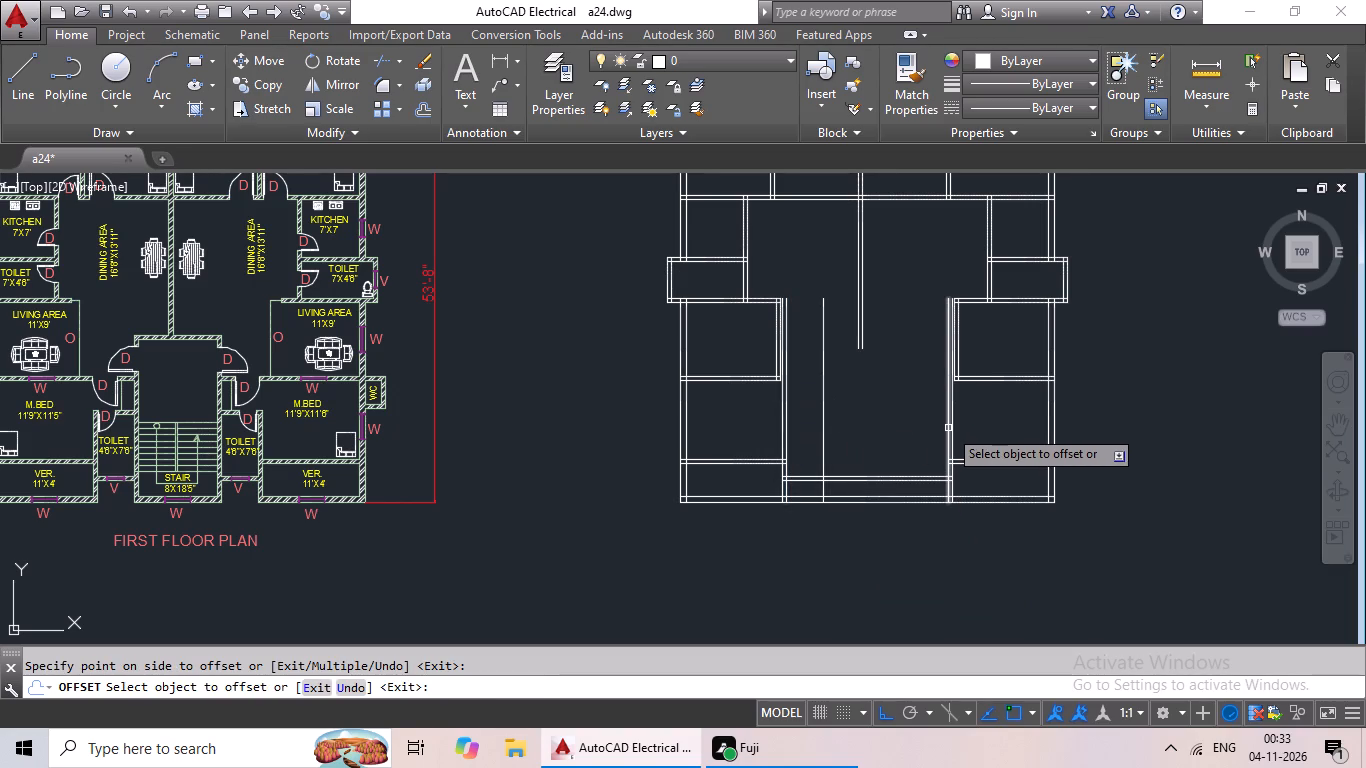
pyautogui.click(948, 428)
pyautogui.click(920, 428)
pyautogui.press('Escape')
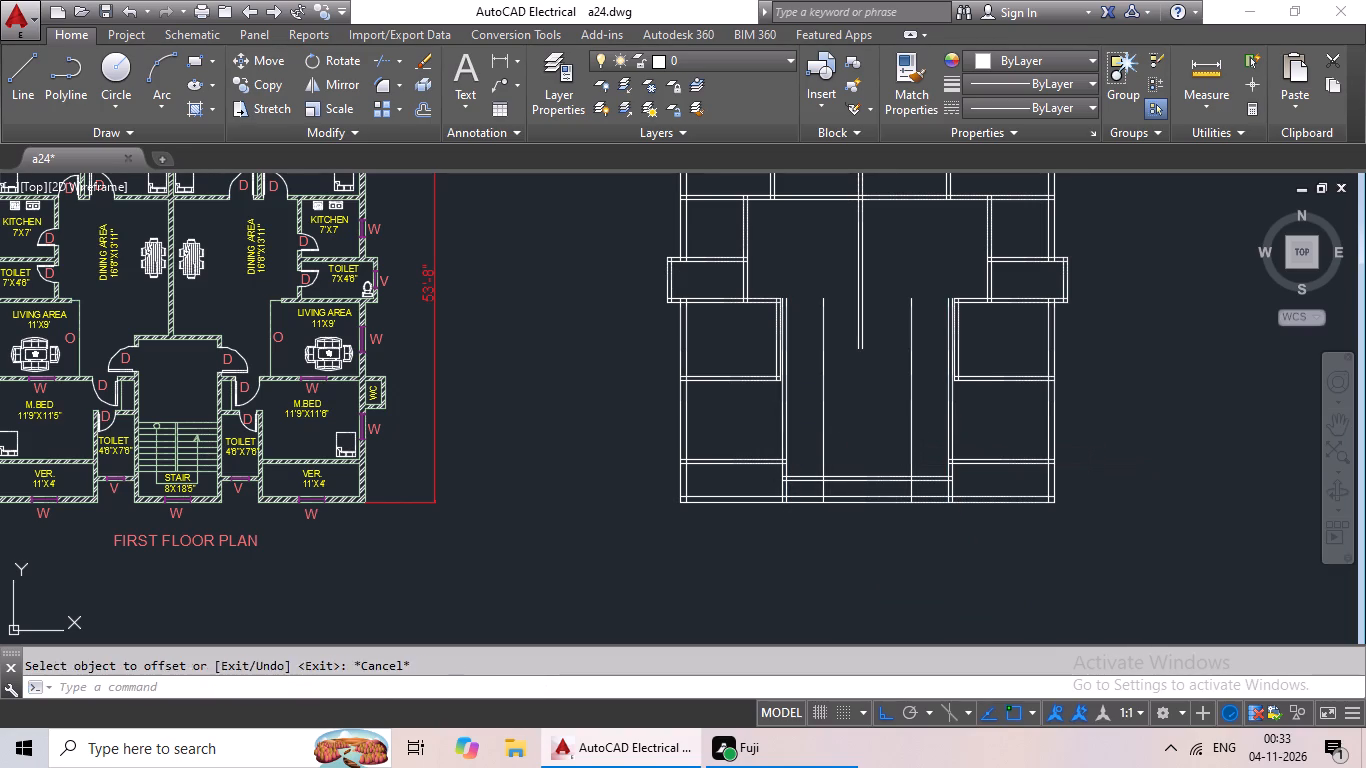
pyautogui.press('Escape')
# Offset both lower toilet side lines 6" toward the plan's centre to give the stair's side walls their thickness.
pyautogui.press('o')
pyautogui.press('Return')
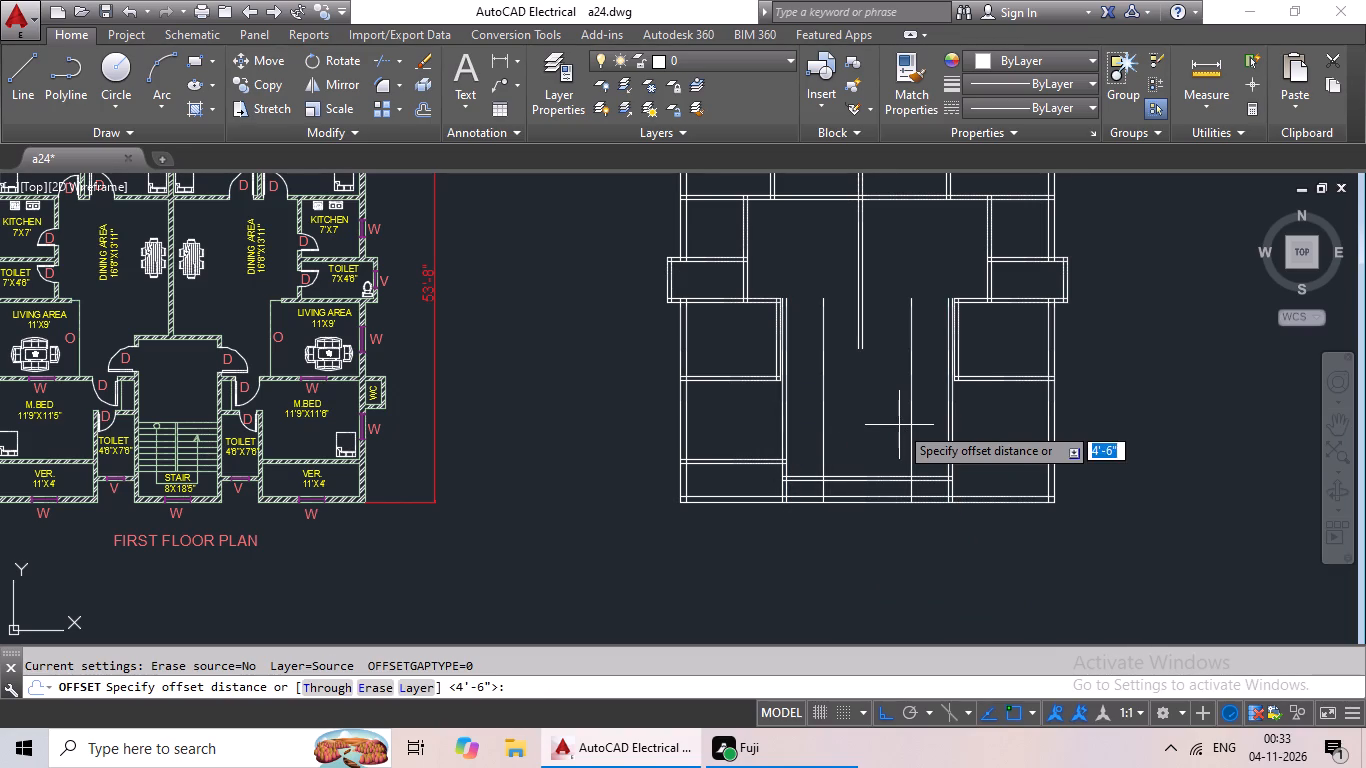
pyautogui.write('6"')
pyautogui.press('Return')
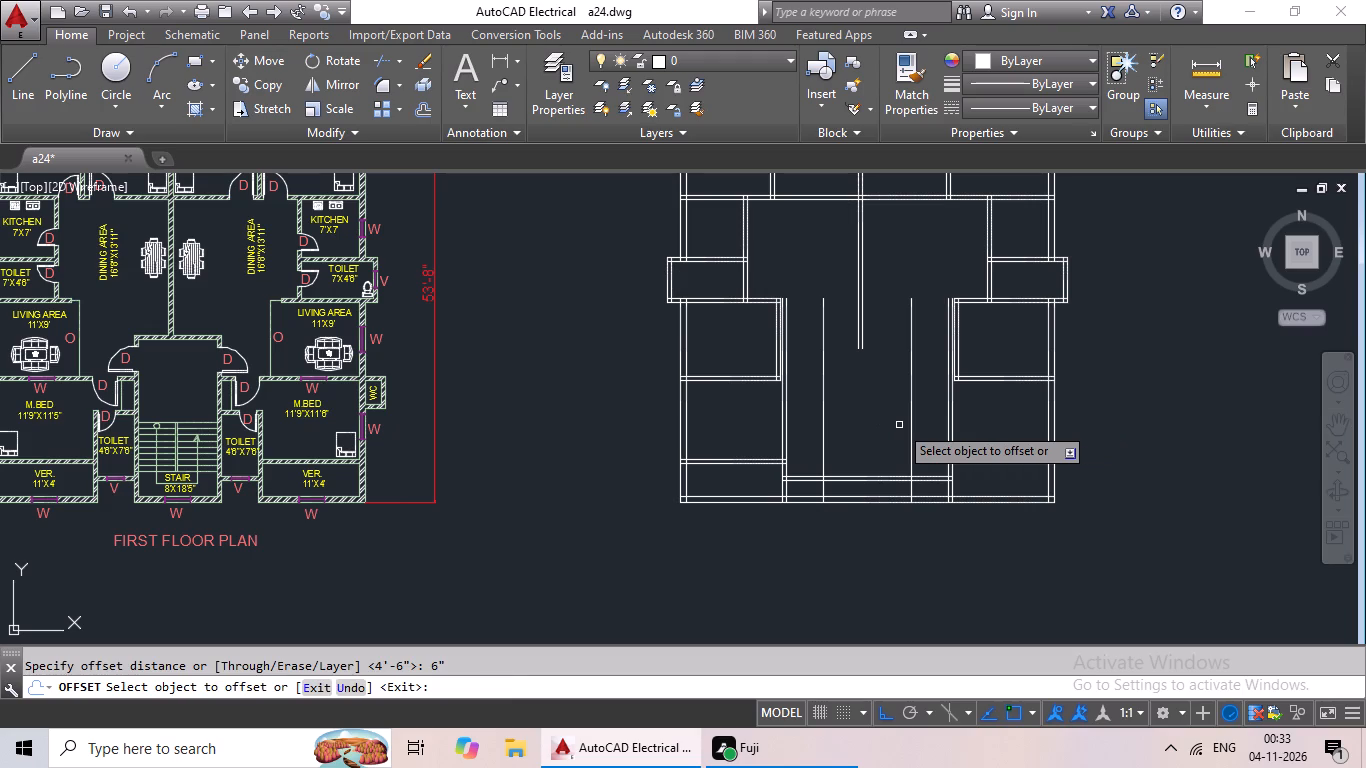
pyautogui.click(819, 421)
pyautogui.click(868, 404)
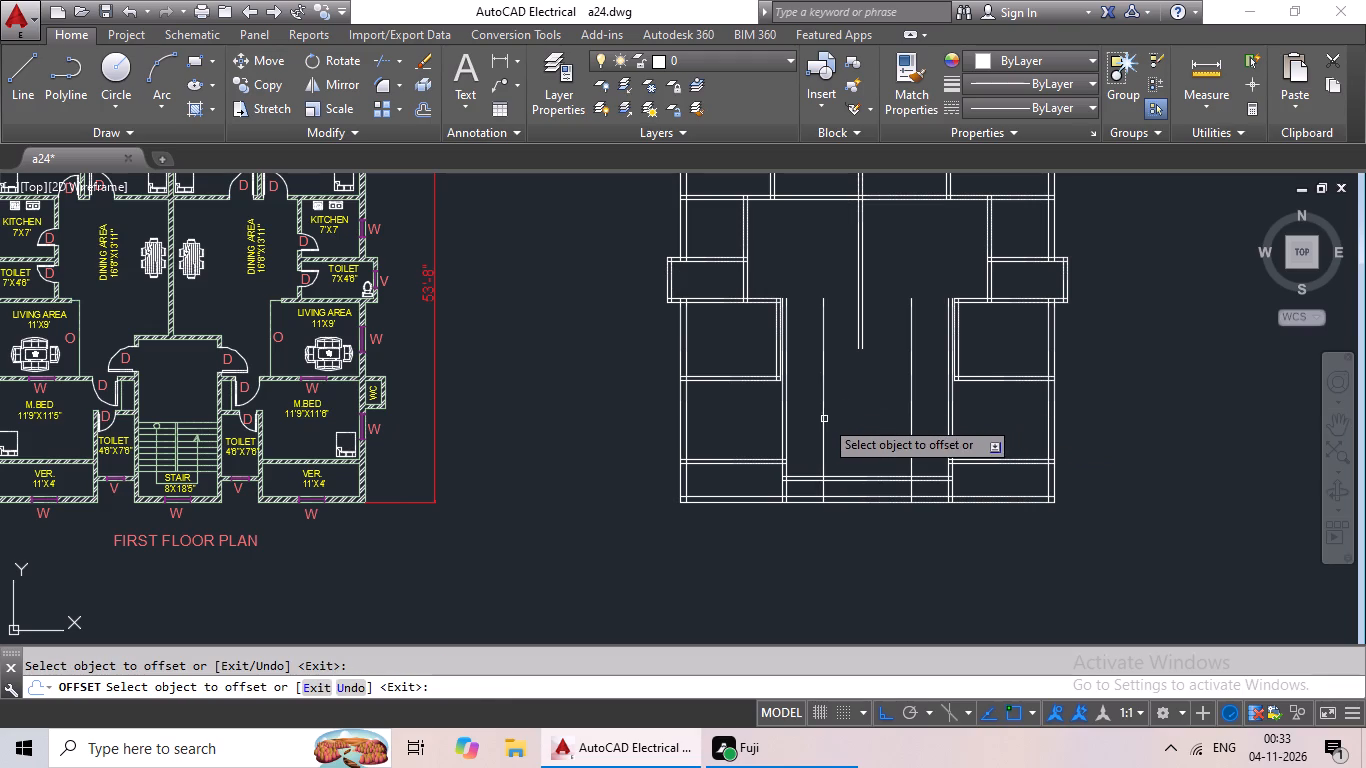
pyautogui.click(823, 419)
pyautogui.click(841, 410)
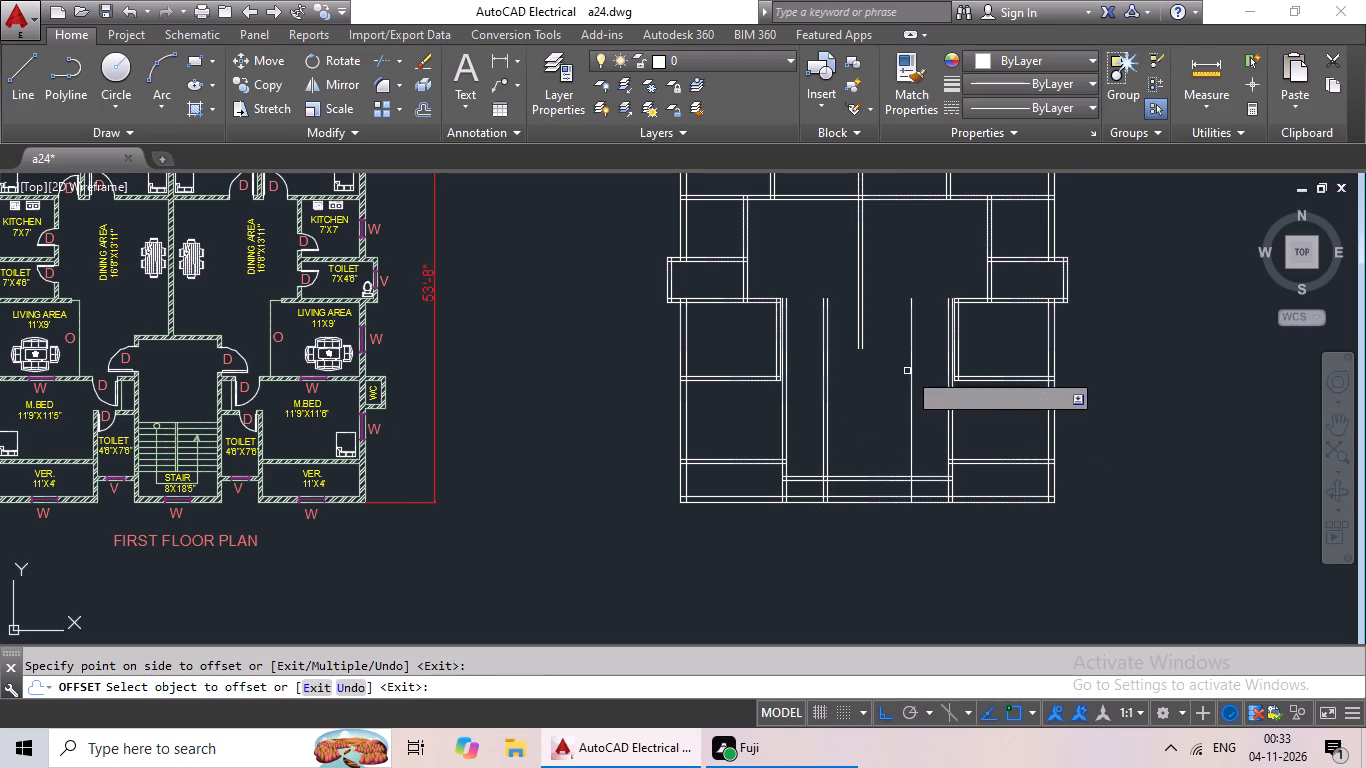
pyautogui.moveTo(913, 361); pyautogui.dragTo(893, 372)
pyautogui.click(892, 372)
pyautogui.moveTo(854, 397); pyautogui.dragTo(897, 403, button='middle')
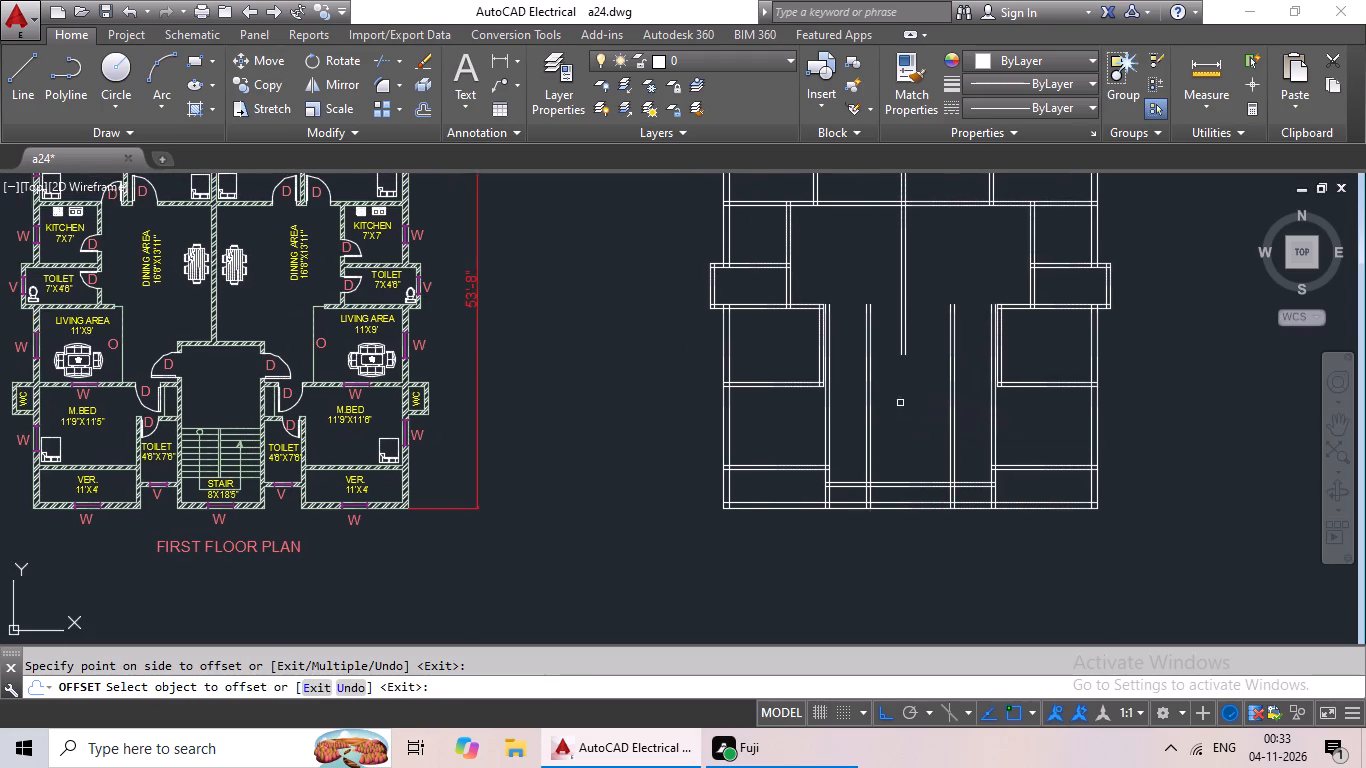
pyautogui.scroll(3, 888, 472)
pyautogui.scroll(-1, 892, 499)
pyautogui.moveTo(893, 497); pyautogui.dragTo(892, 496, button='middle')
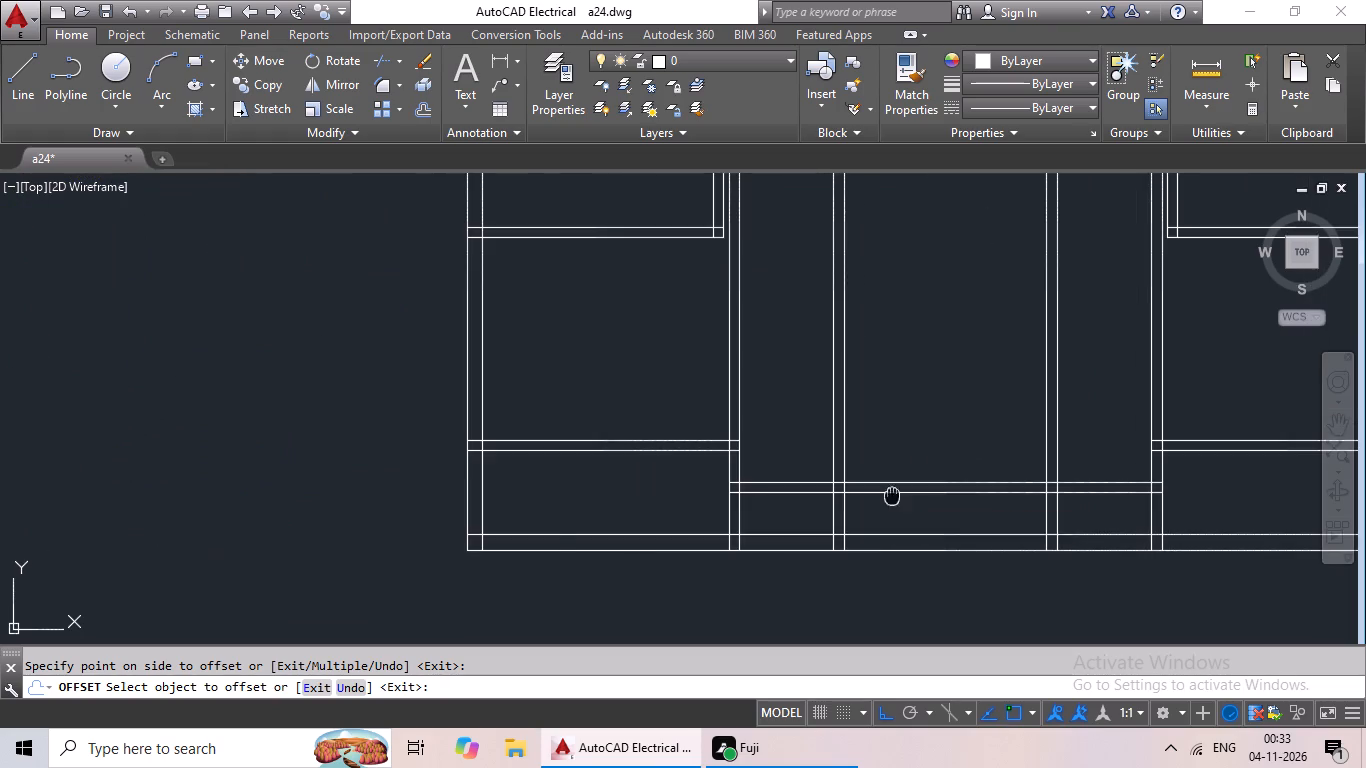
pyautogui.moveTo(892, 496); pyautogui.dragTo(606, 492, button='middle')
pyautogui.scroll(-1, 636, 440)
pyautogui.moveTo(642, 428); pyautogui.dragTo(742, 442, button='middle')
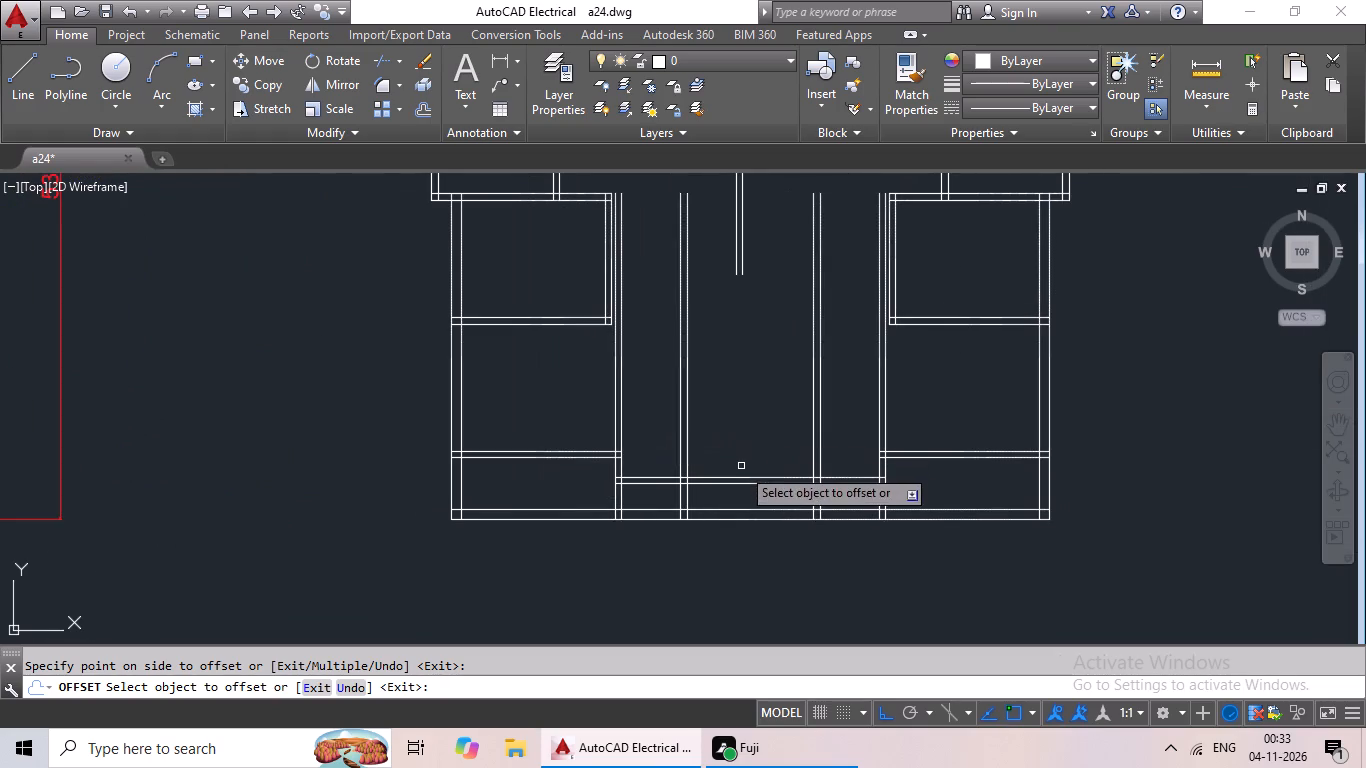
pyautogui.press('Escape')
pyautogui.press('Escape')
# Trim the lower toilets' bottom wall lines out of the stair space between the stair's two side walls.
pyautogui.press('t')
pyautogui.press('r')
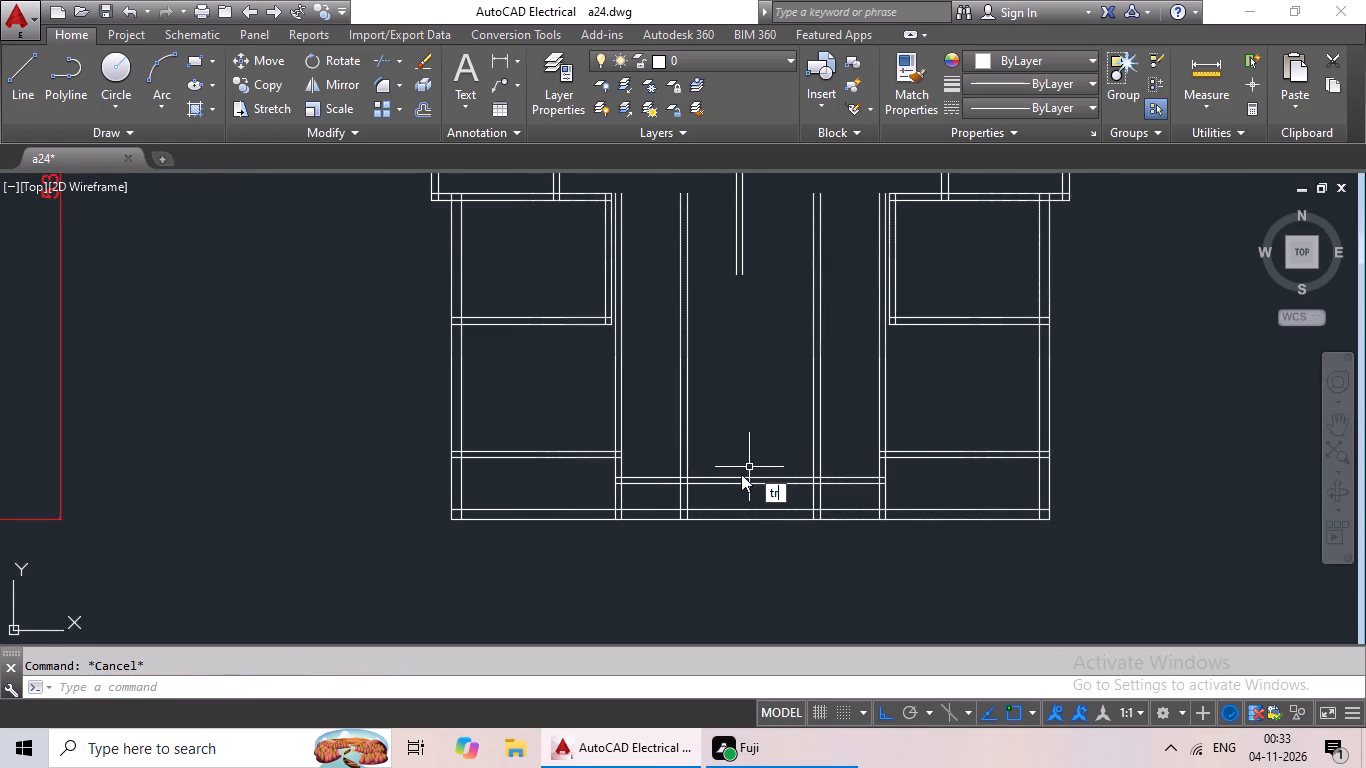
pyautogui.press('space')
pyautogui.scroll(3, 734, 493)
pyautogui.press('space')
pyautogui.moveTo(780, 379); pyautogui.dragTo(764, 418)
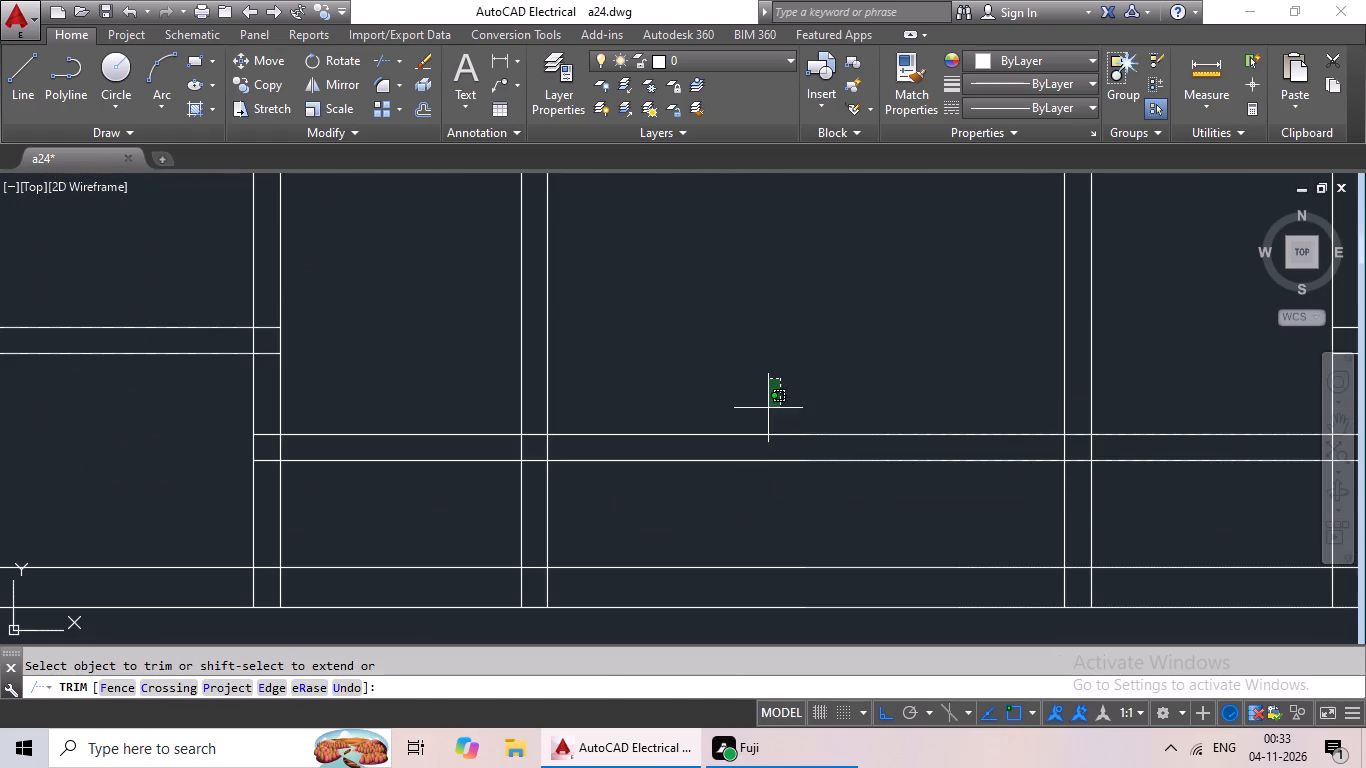
pyautogui.moveTo(764, 418); pyautogui.dragTo(715, 510)
pyautogui.click(716, 508)
pyautogui.scroll(-3, 746, 472)
pyautogui.moveTo(753, 467); pyautogui.dragTo(891, 466, button='middle')
pyautogui.scroll(-1, 897, 462)
pyautogui.moveTo(900, 462); pyautogui.dragTo(890, 494, button='middle')
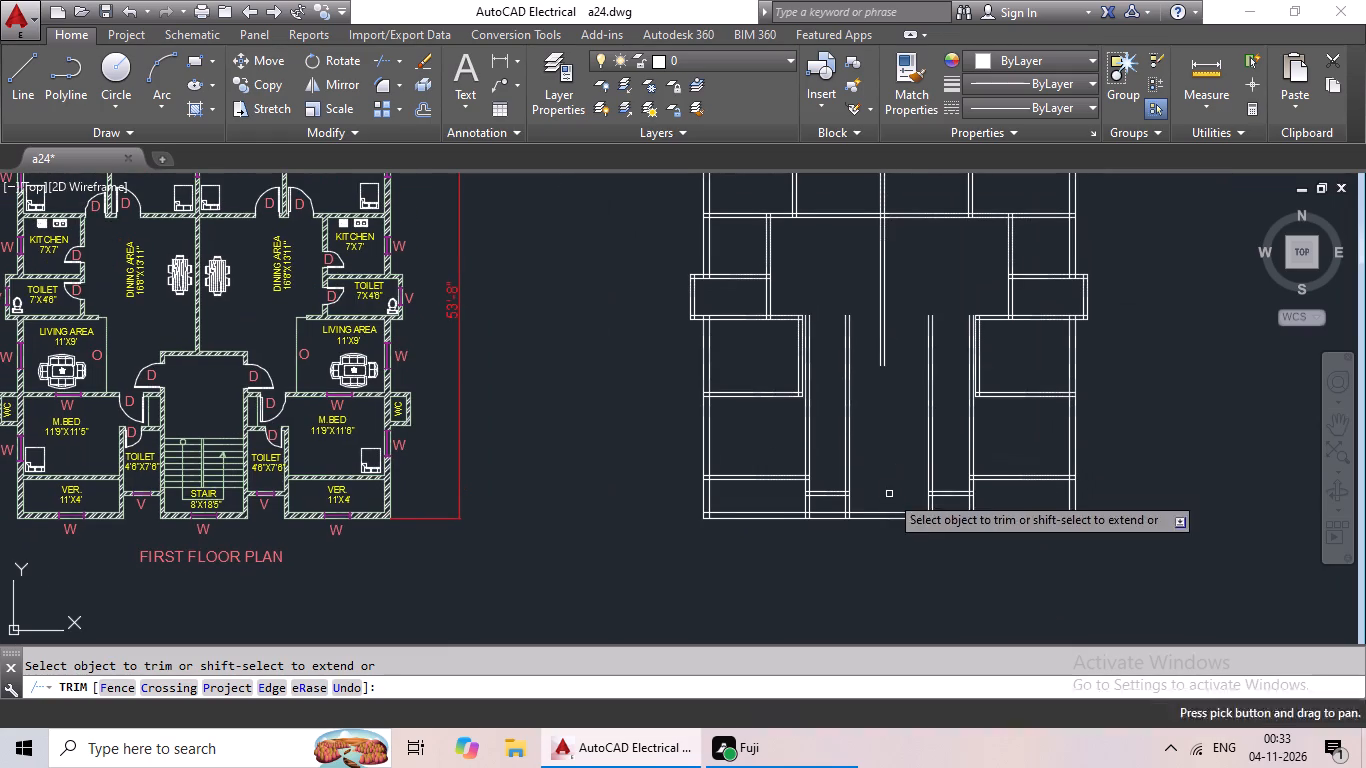
pyautogui.press('Escape')
# Offset the upper line of both lower toilets' bottom walls 7'6" upward to set the toilets' length.
pyautogui.press('o')
pyautogui.press('Return')
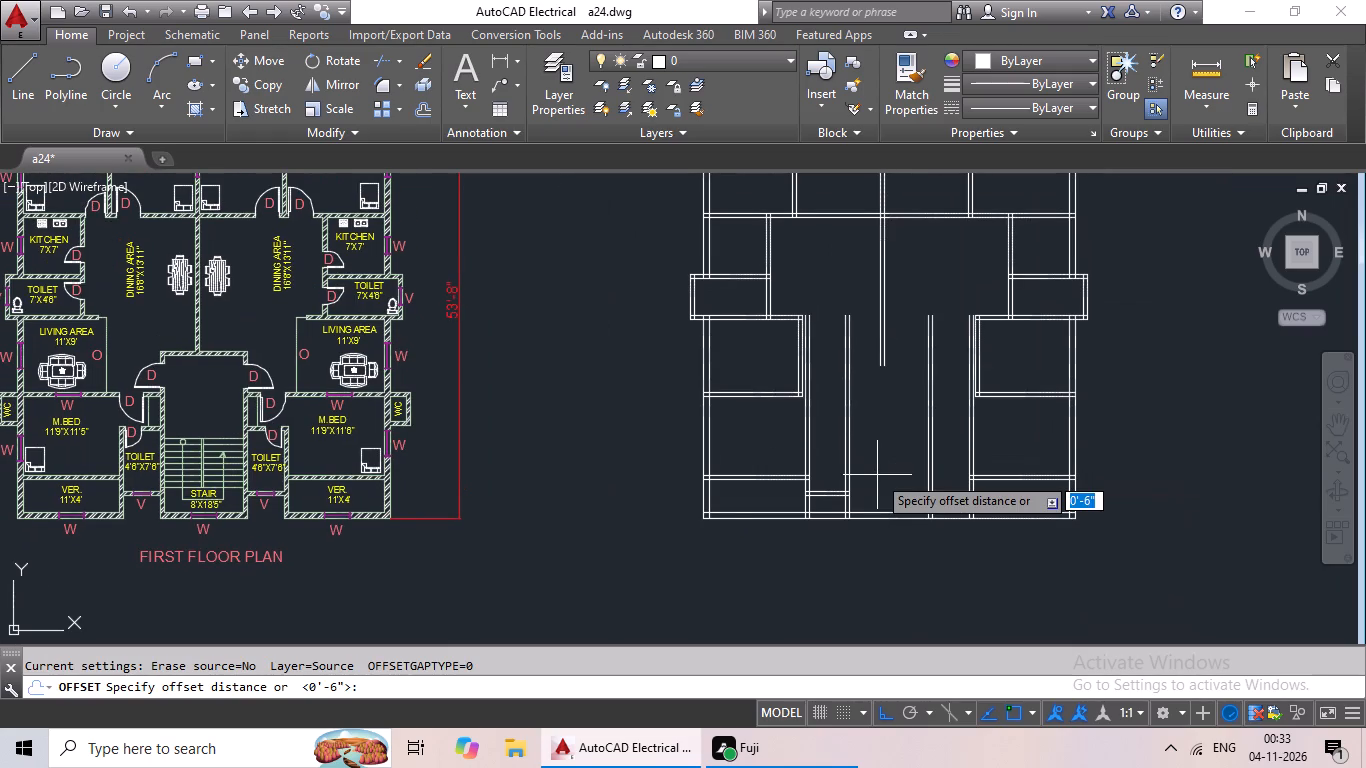
pyautogui.write("7'6")
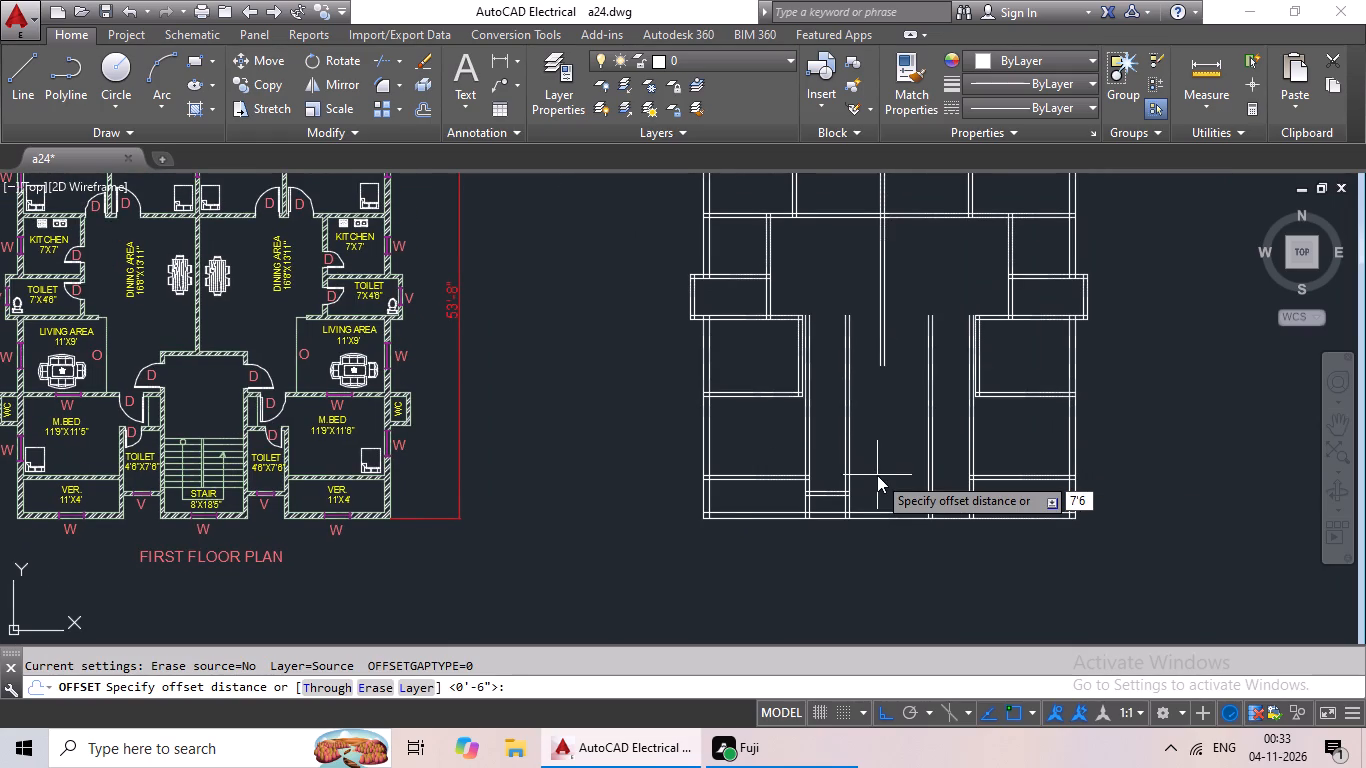
pyautogui.hotkey('shift', '"')
pyautogui.press('Return')
pyautogui.scroll(1, 839, 497)
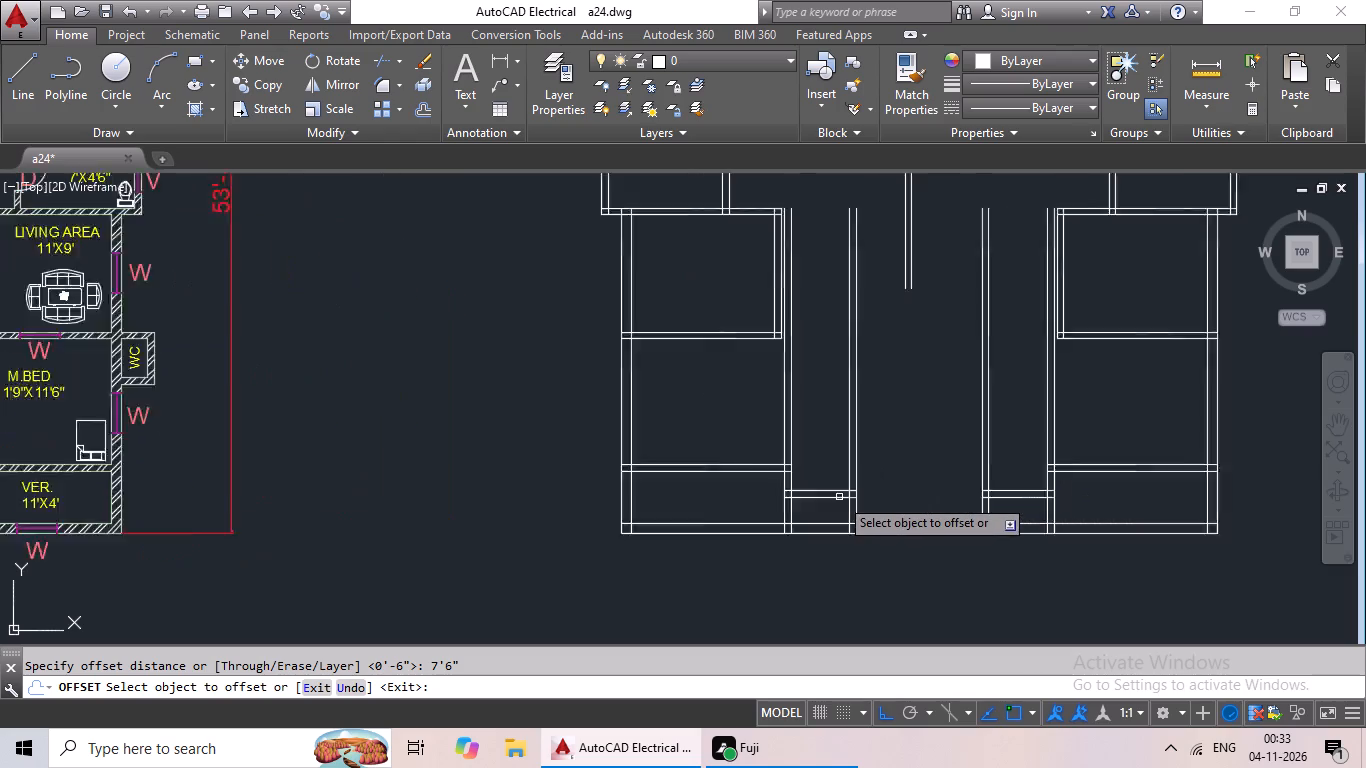
pyautogui.scroll(2, 838, 497)
pyautogui.click(821, 483)
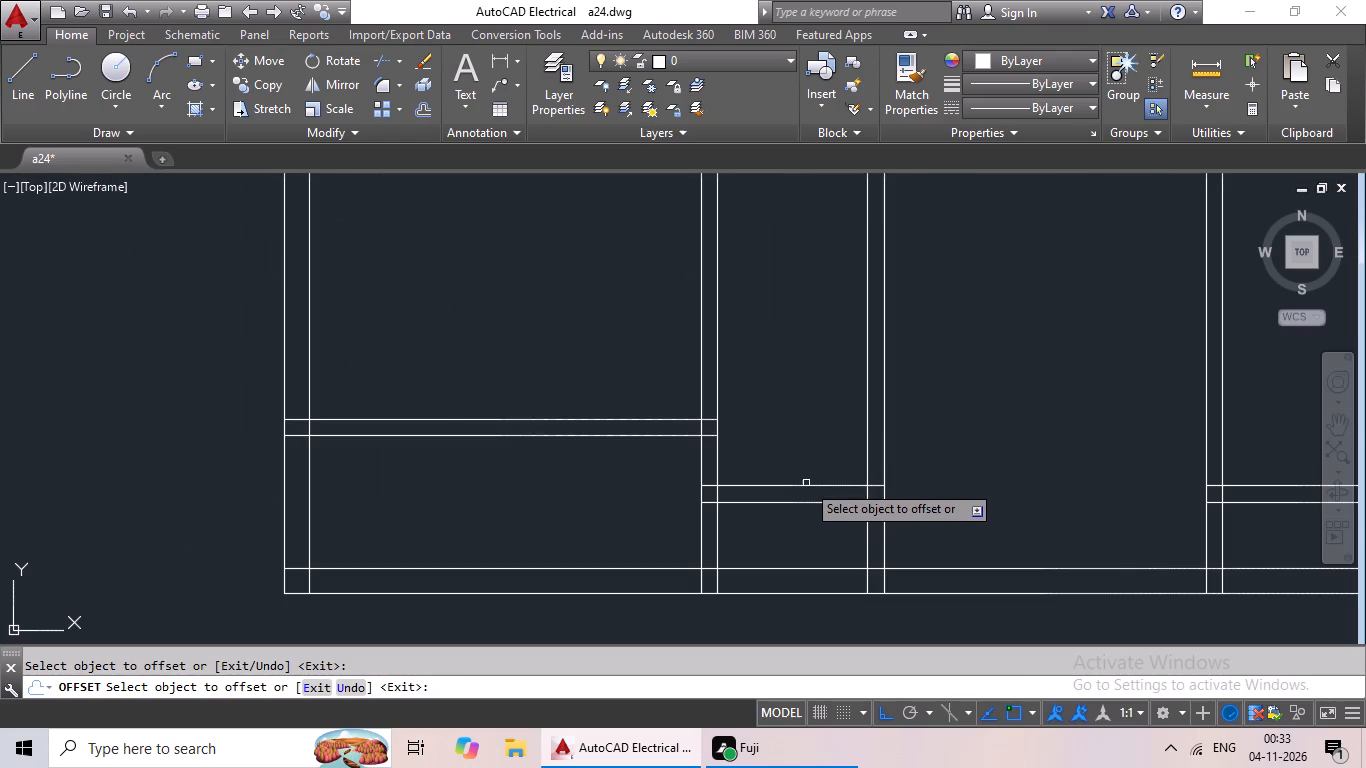
pyautogui.moveTo(805, 485); pyautogui.dragTo(809, 470)
pyautogui.click(818, 420)
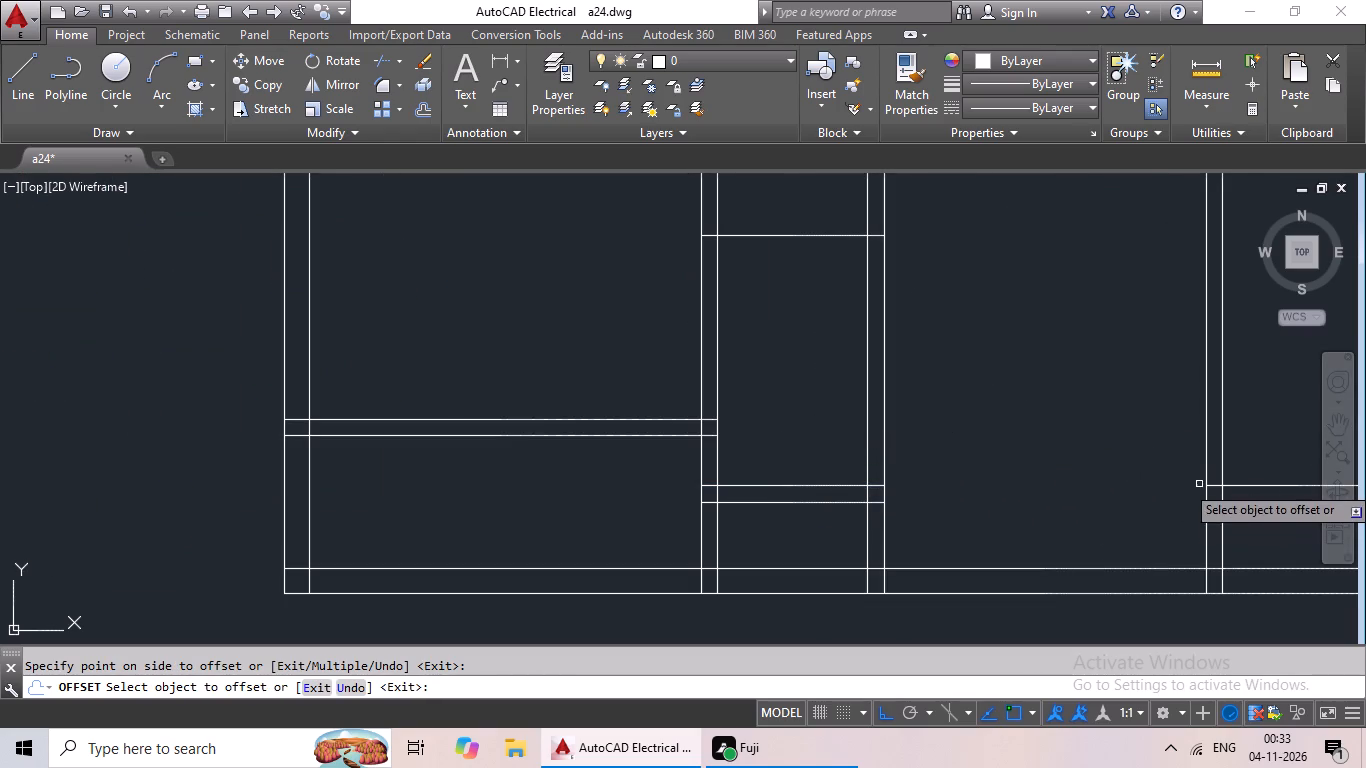
pyautogui.moveTo(1003, 461); pyautogui.dragTo(789, 452, button='middle')
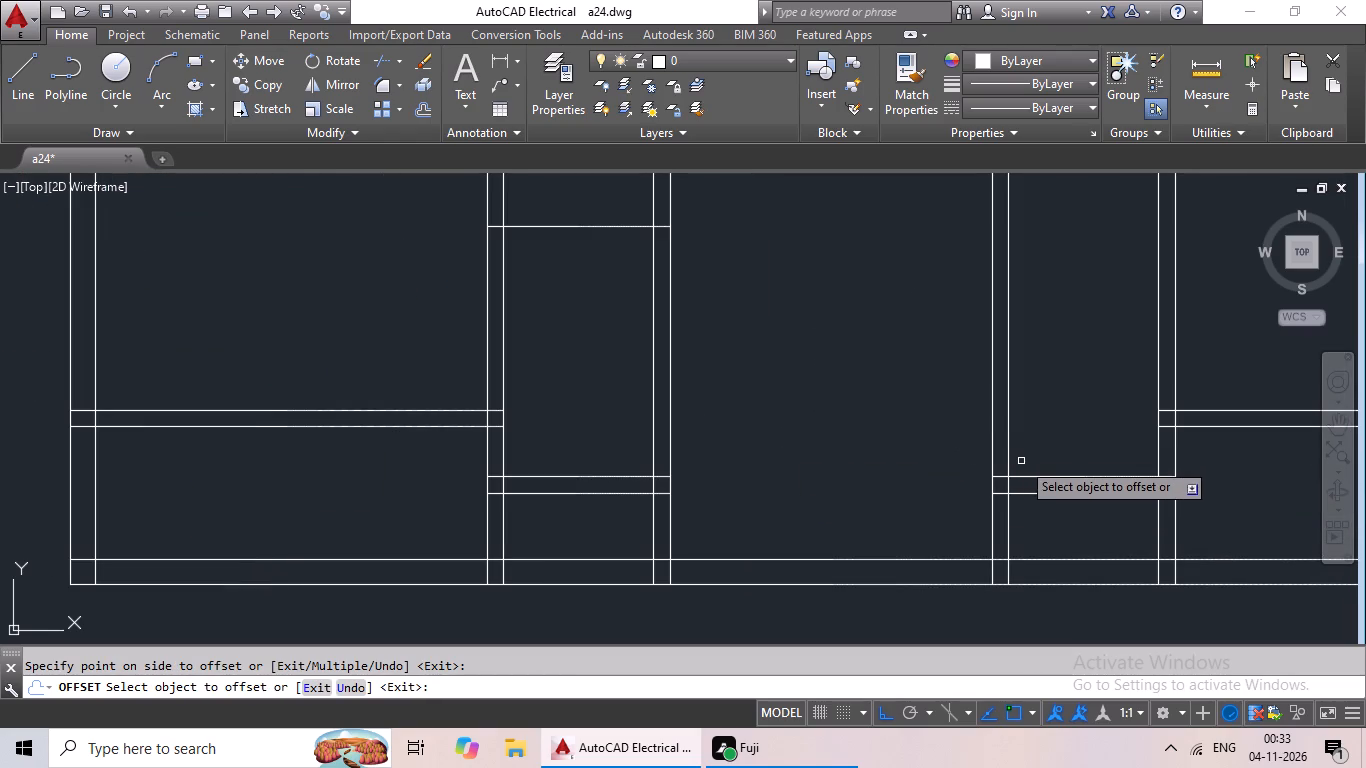
pyautogui.click(1021, 475)
pyautogui.click(1033, 429)
pyautogui.scroll(-3, 1033, 429)
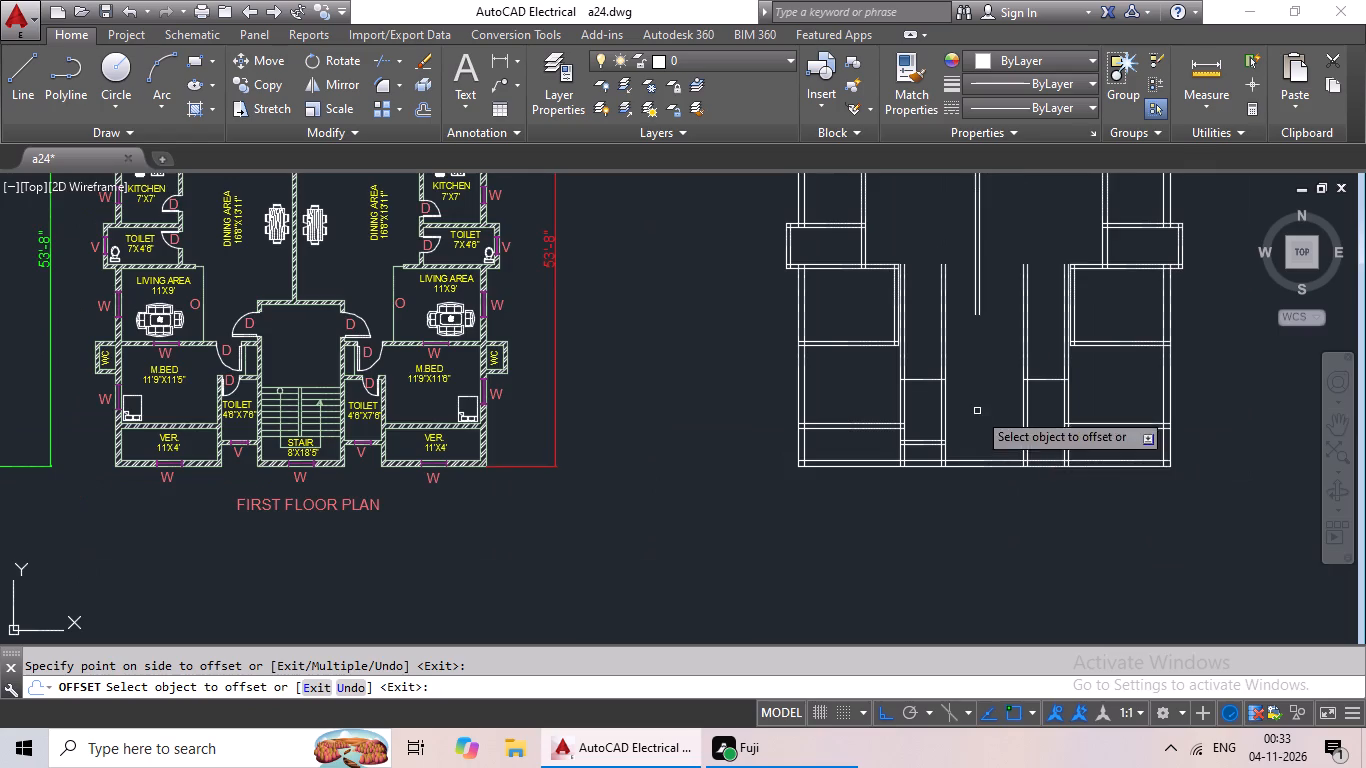
pyautogui.moveTo(976, 412); pyautogui.dragTo(939, 510, button='middle')
pyautogui.press('Escape')
# Offset both lower toilets' new top lines 6" upward to give their top walls thickness.
pyautogui.press('o')
pyautogui.press('Return')
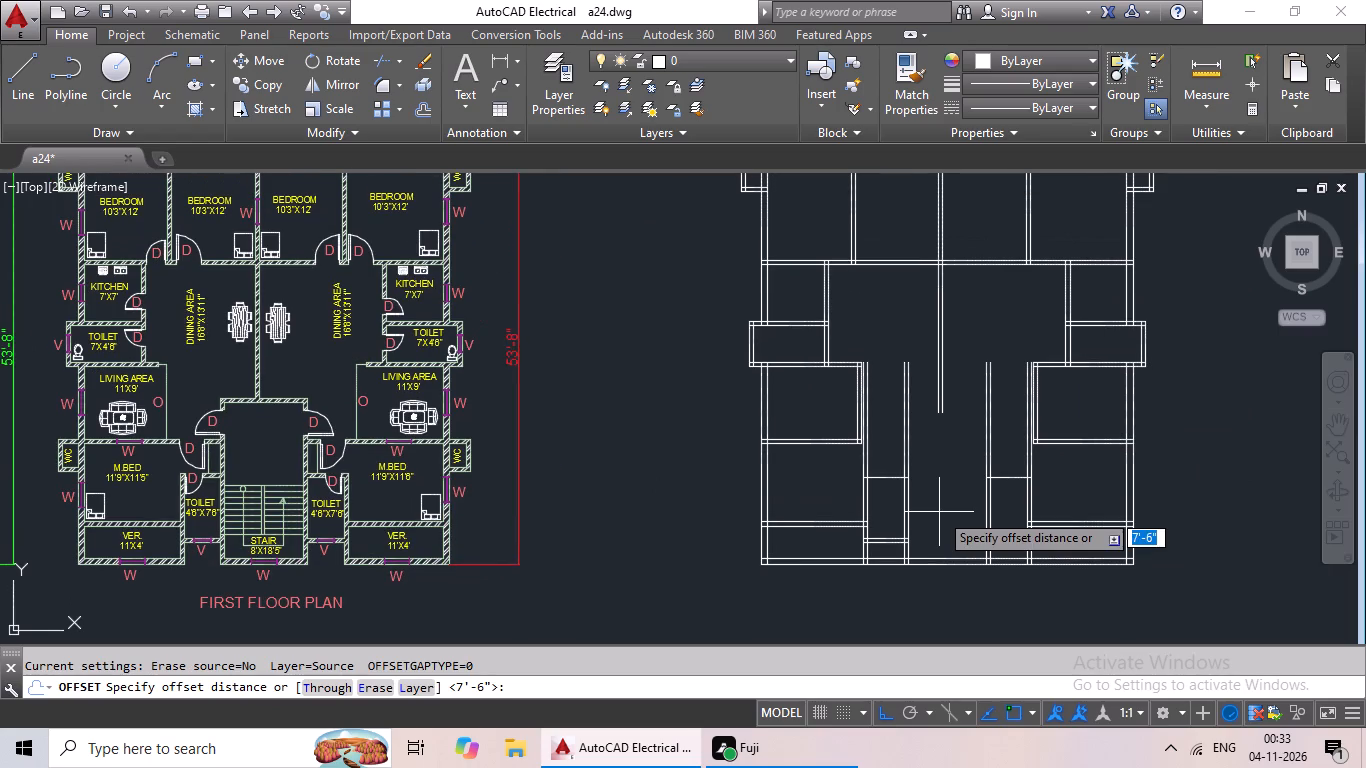
pyautogui.write('6"')
pyautogui.press('Return')
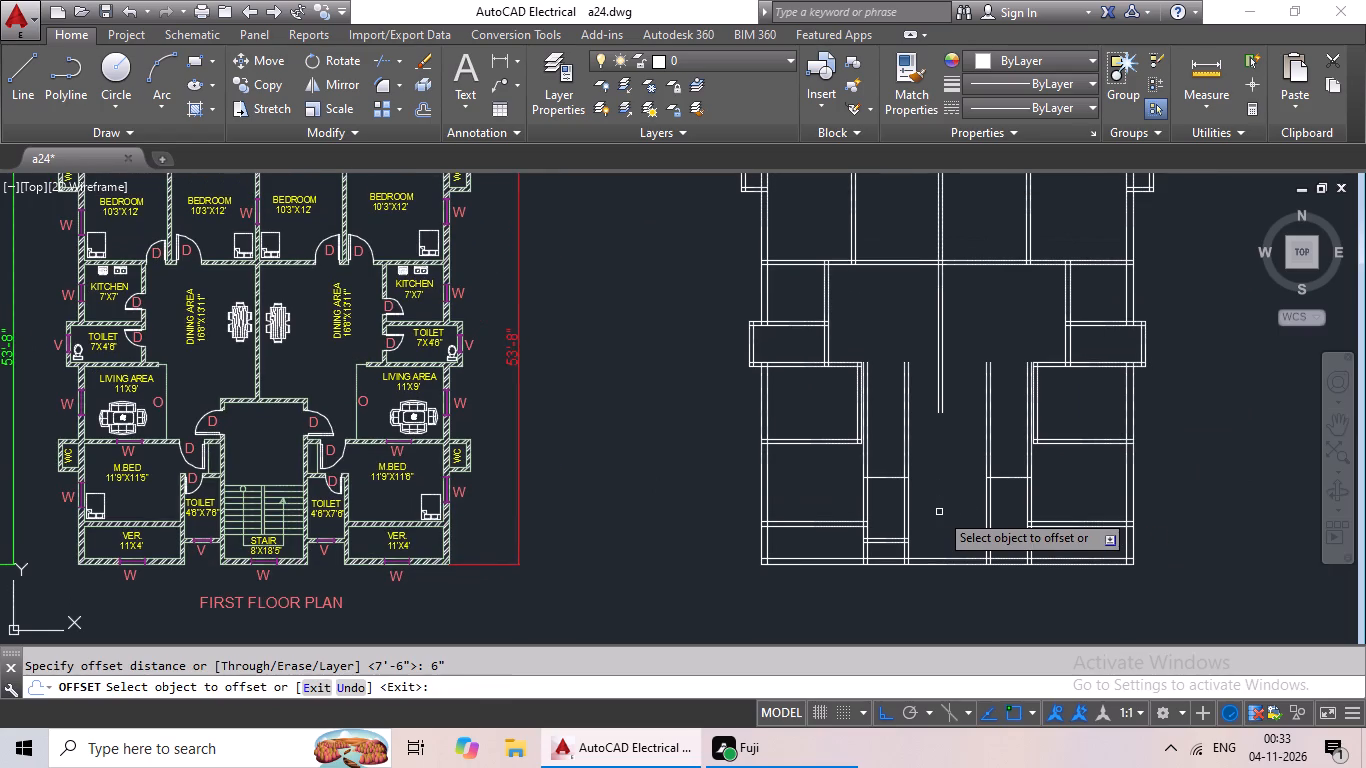
pyautogui.click(1005, 476)
pyautogui.click(1005, 438)
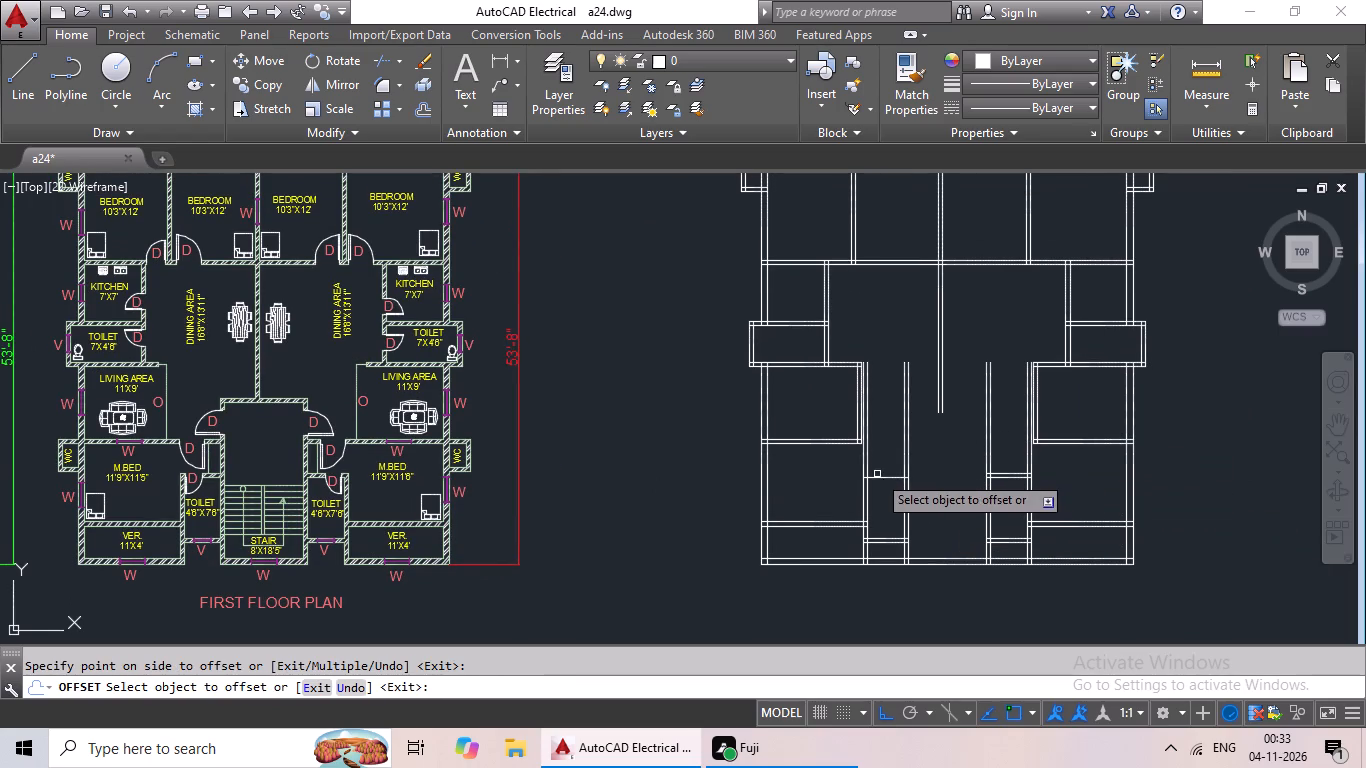
pyautogui.moveTo(877, 476); pyautogui.dragTo(883, 466)
pyautogui.click(899, 436)
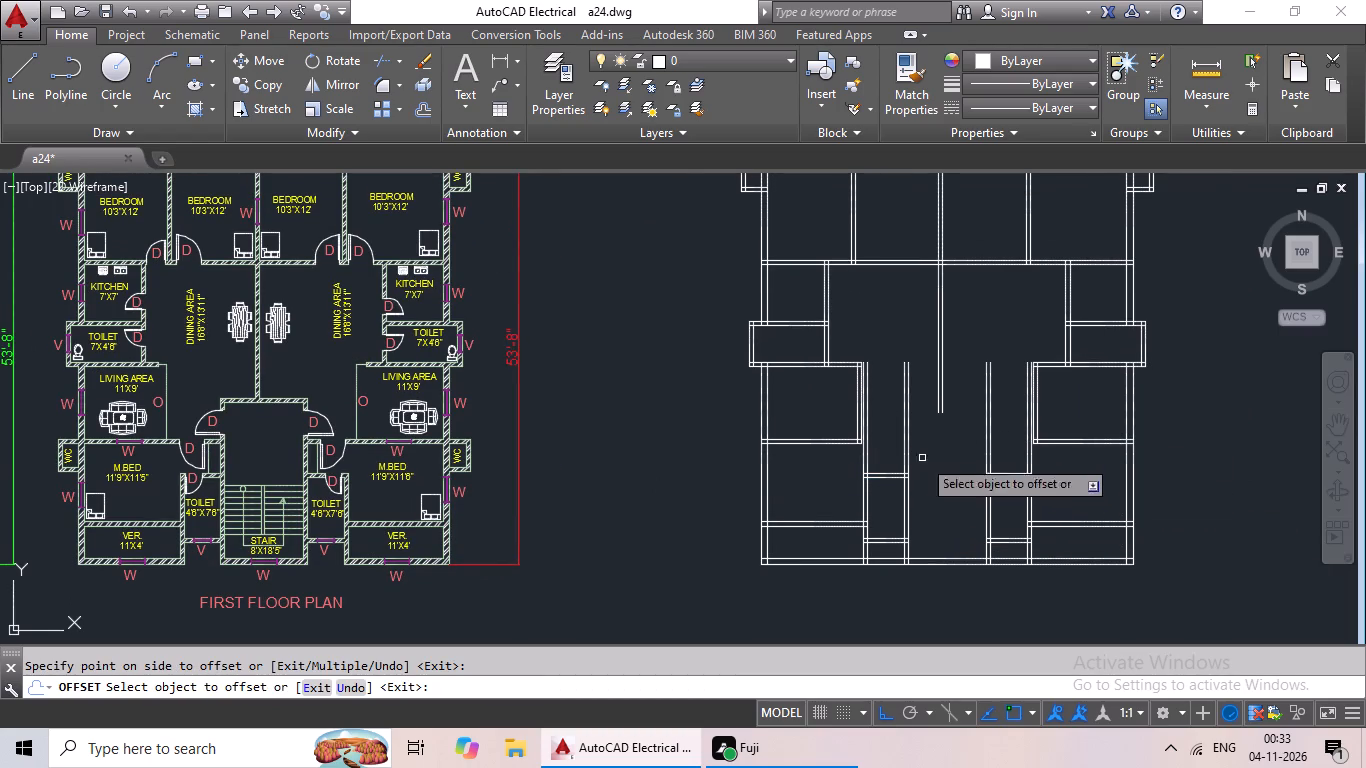
pyautogui.scroll(1, 903, 426)
pyautogui.moveTo(960, 465); pyautogui.dragTo(905, 484, button='middle')
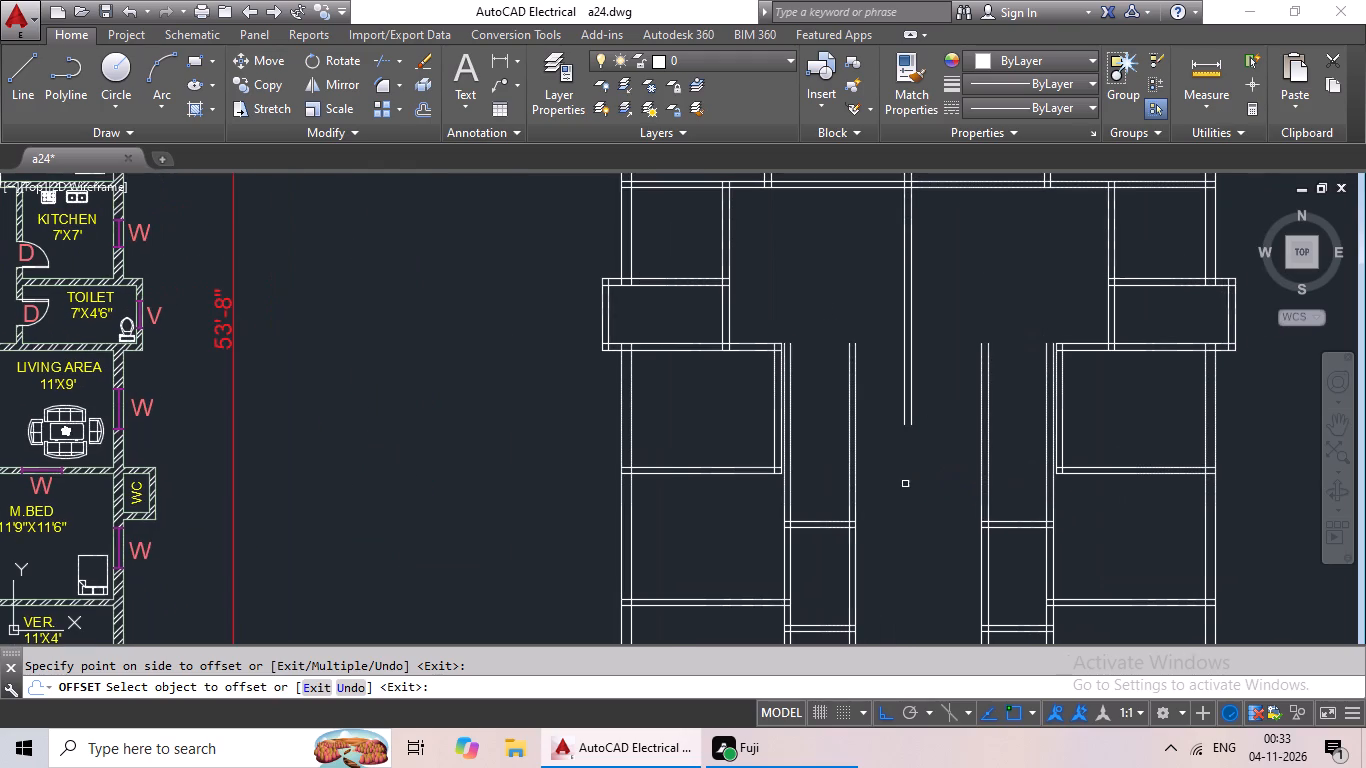
pyautogui.press('Escape')
pyautogui.press('Escape')
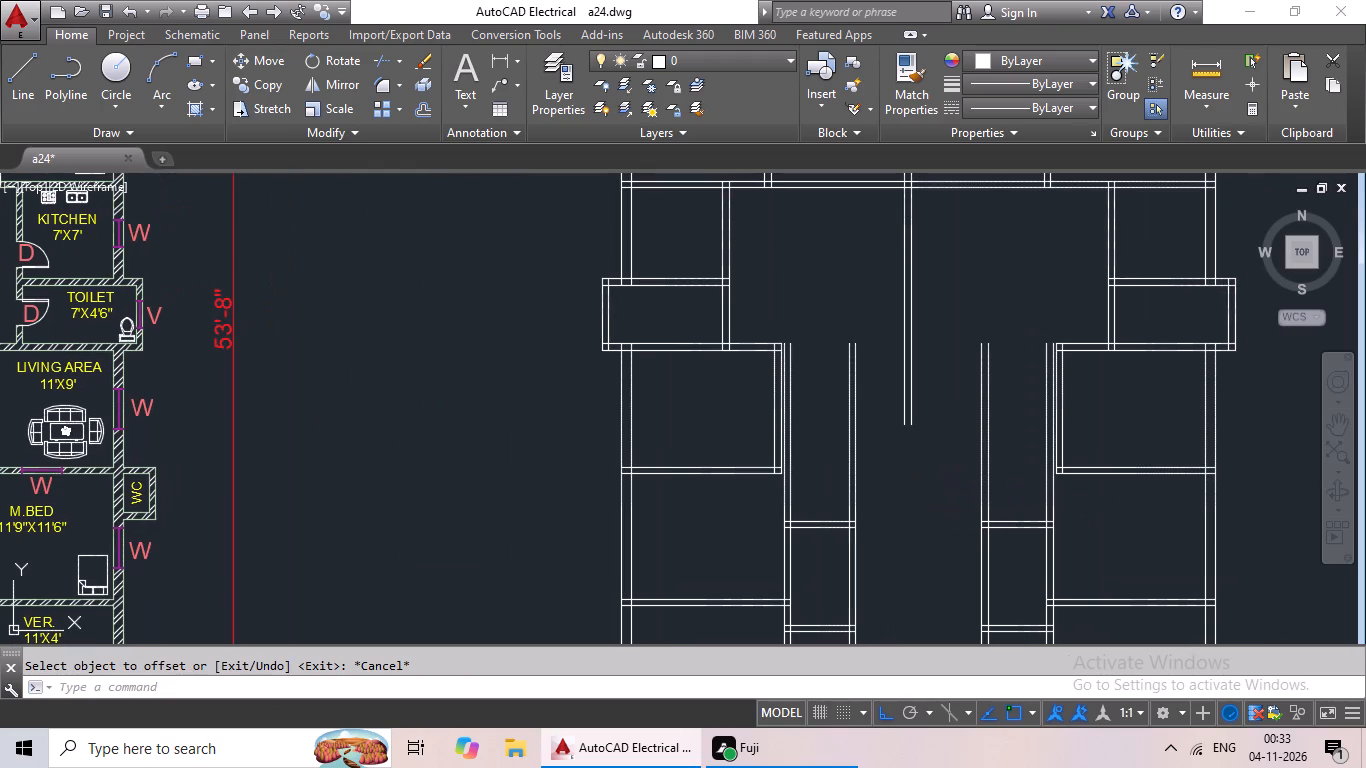
# Extend both lines of the left master bedroom's top wall to the stair-side face of the left stair wall.
pyautogui.write('ex')
pyautogui.press('space')
pyautogui.press('space')
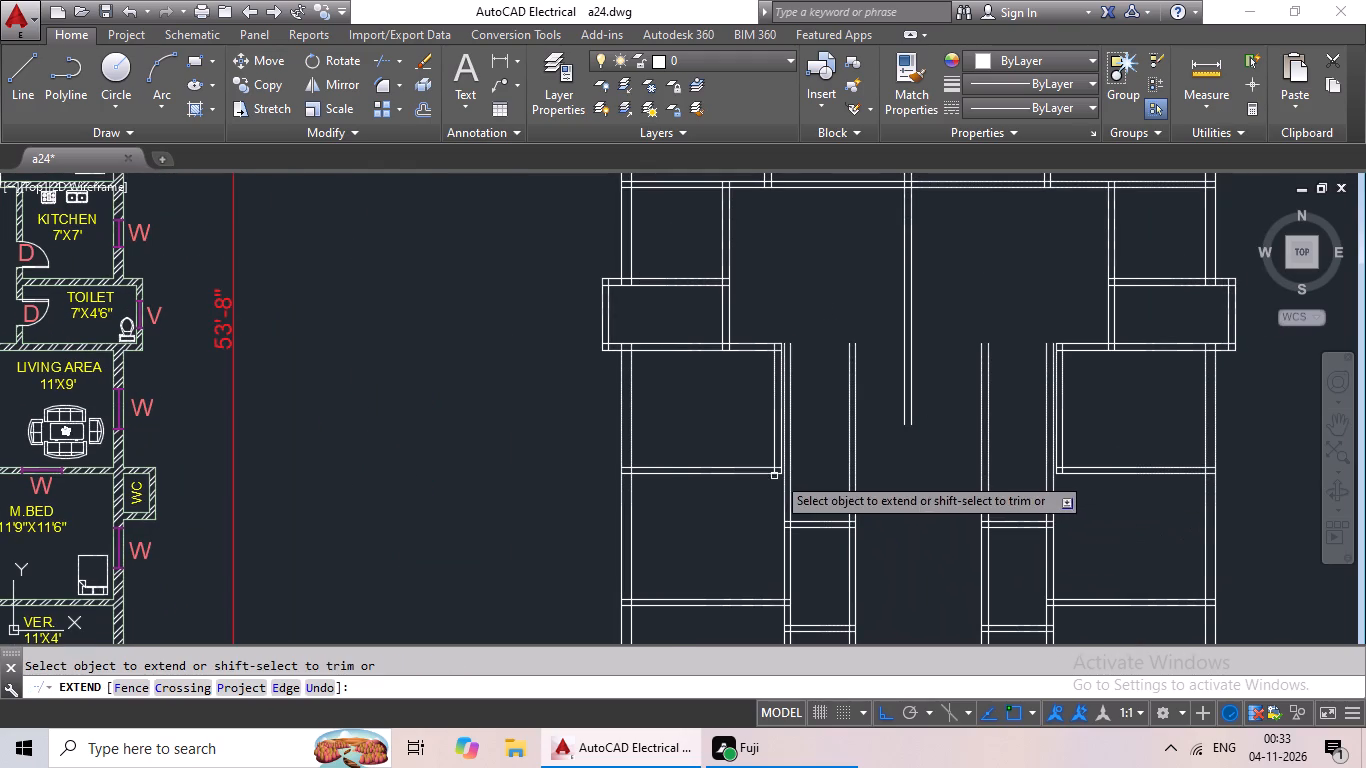
pyautogui.click(765, 467)
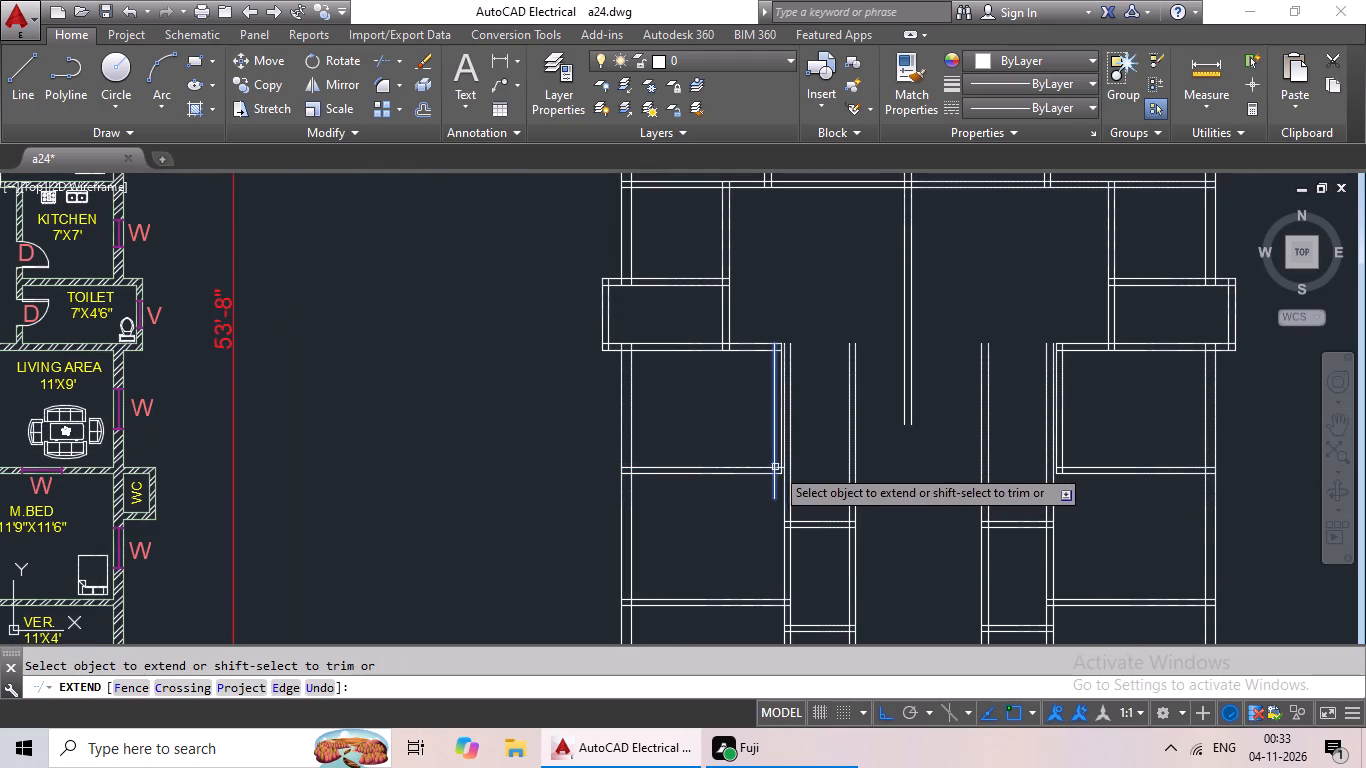
pyautogui.scroll(4, 787, 472)
pyautogui.click(764, 454)
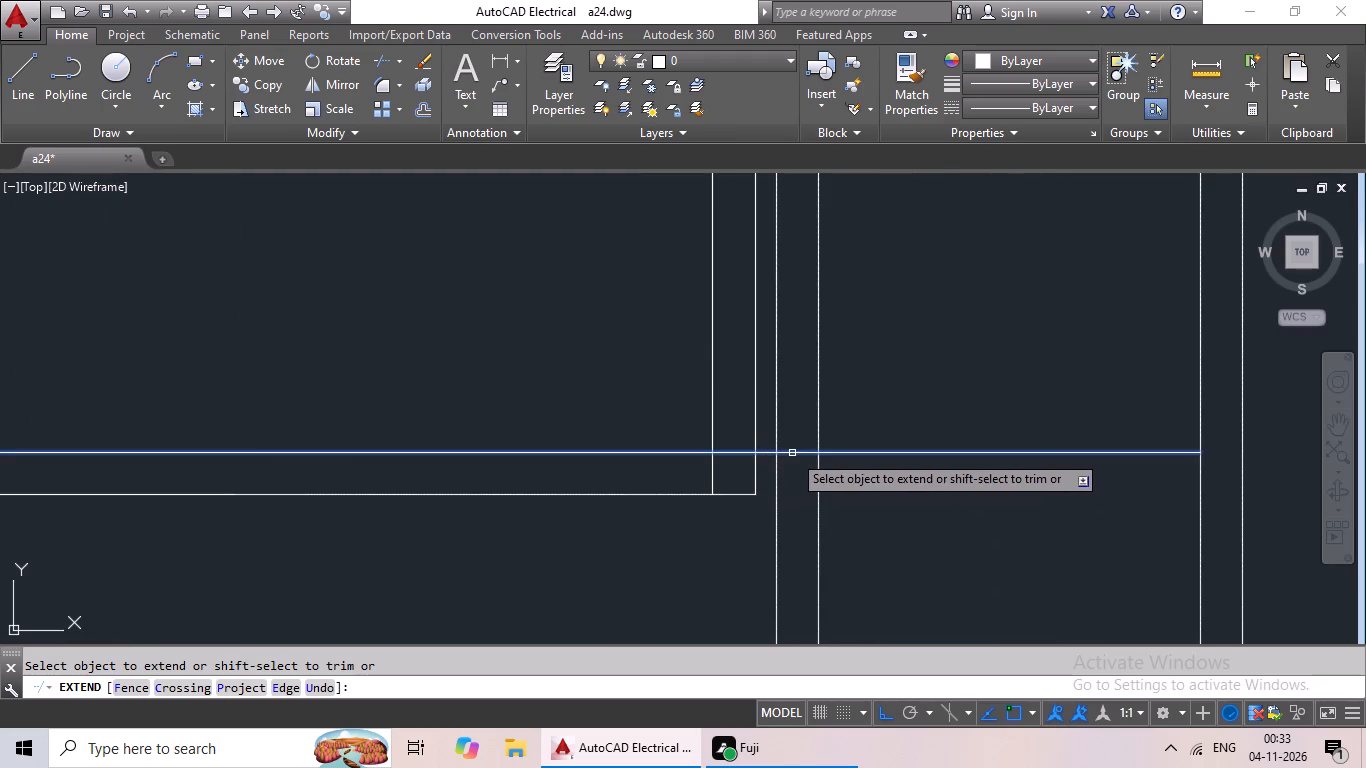
pyautogui.click(792, 452)
pyautogui.scroll(-5, 932, 455)
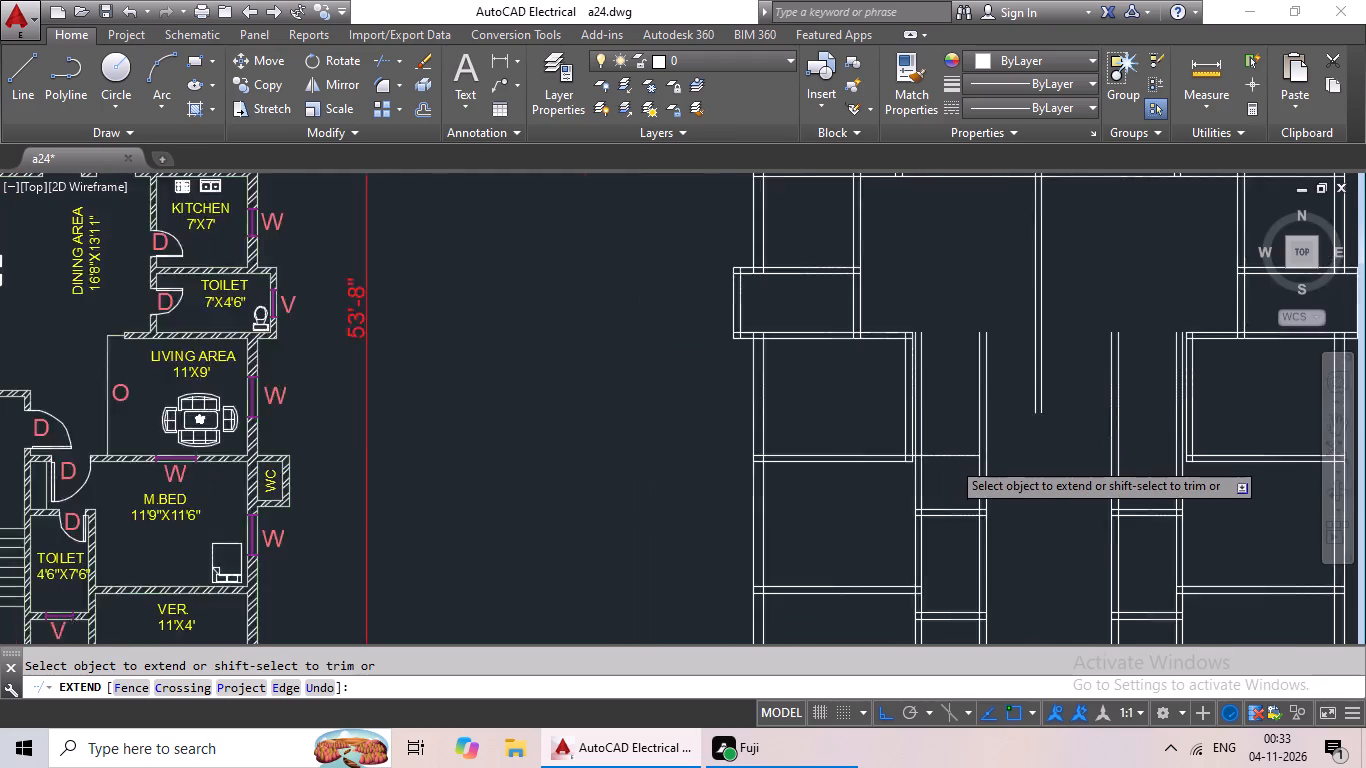
pyautogui.scroll(5, 932, 463)
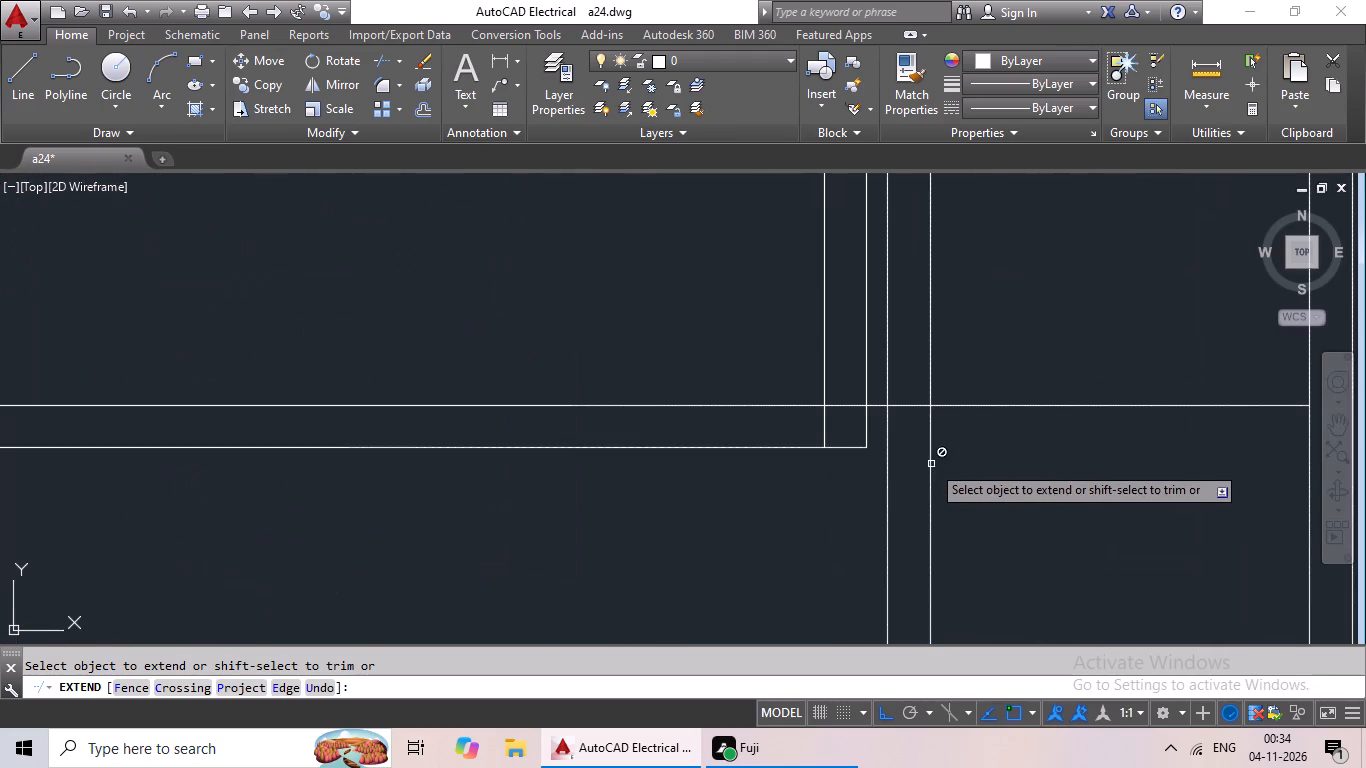
pyautogui.click(858, 449)
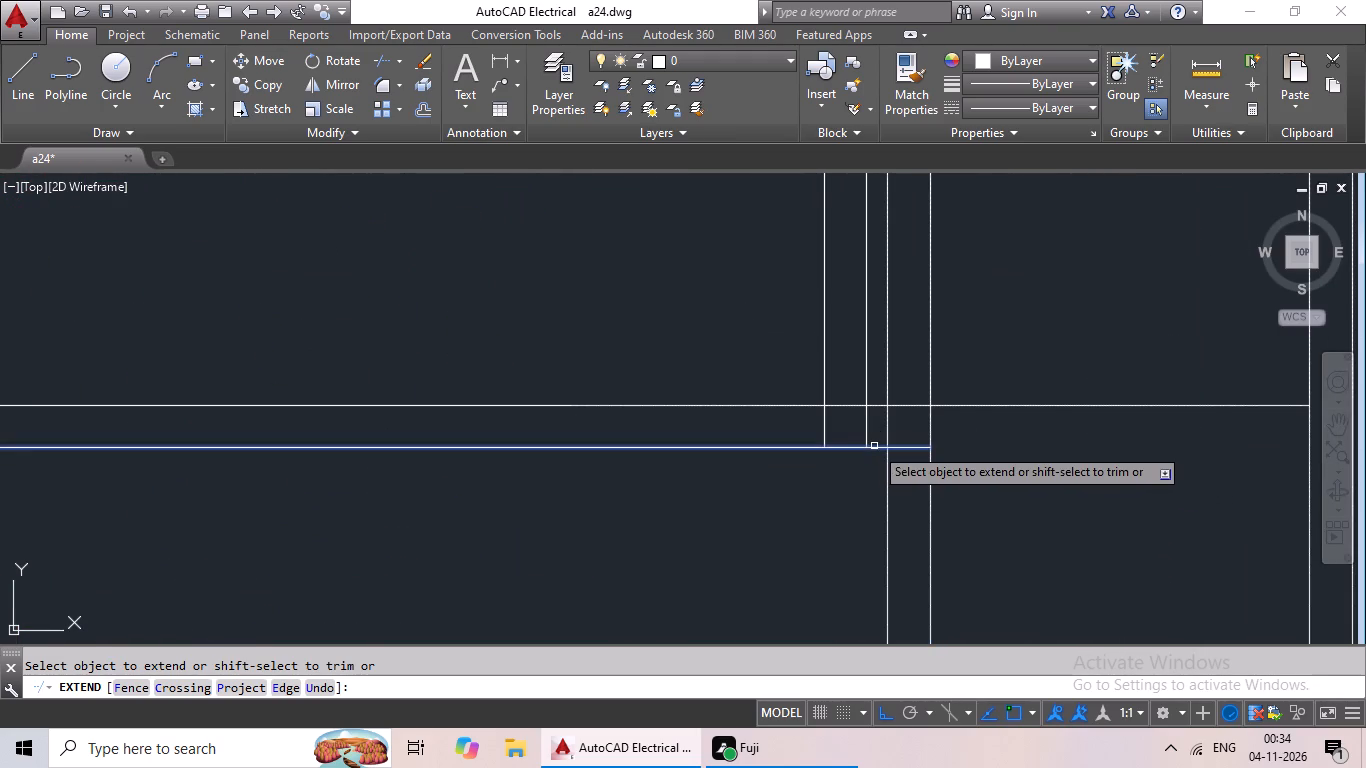
pyautogui.click(874, 446)
pyautogui.click(917, 446)
pyautogui.scroll(-1, 1046, 469)
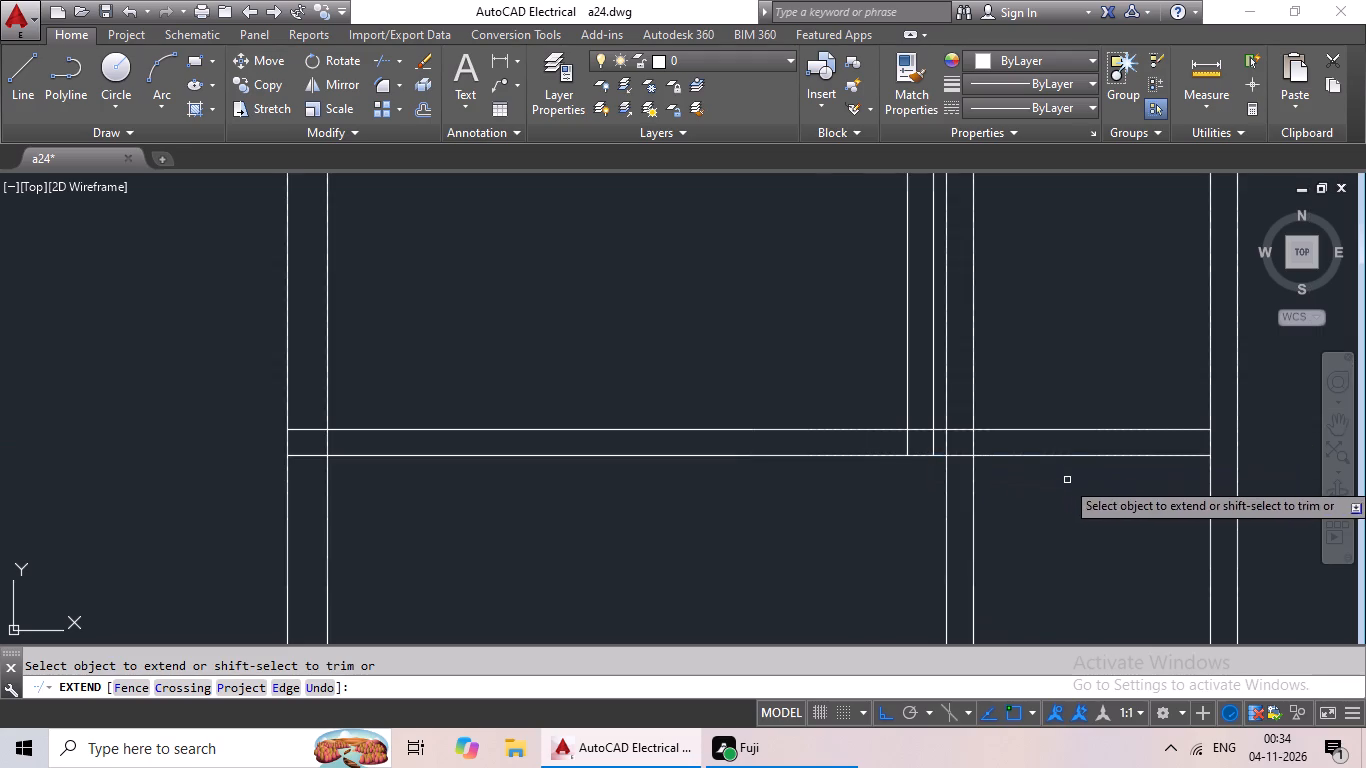
pyautogui.moveTo(1067, 480); pyautogui.dragTo(852, 495, button='middle')
pyautogui.click(978, 446)
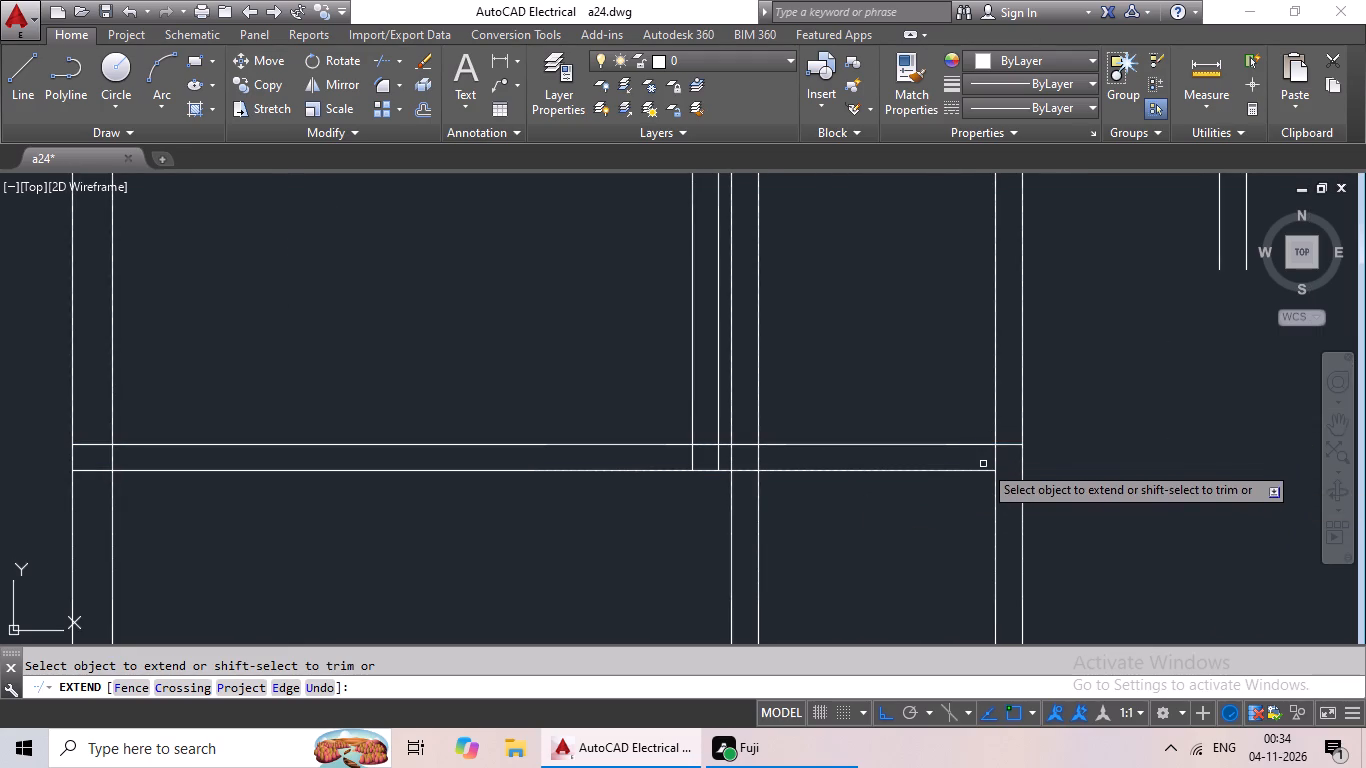
pyautogui.click(980, 473)
pyautogui.scroll(-2, 1051, 484)
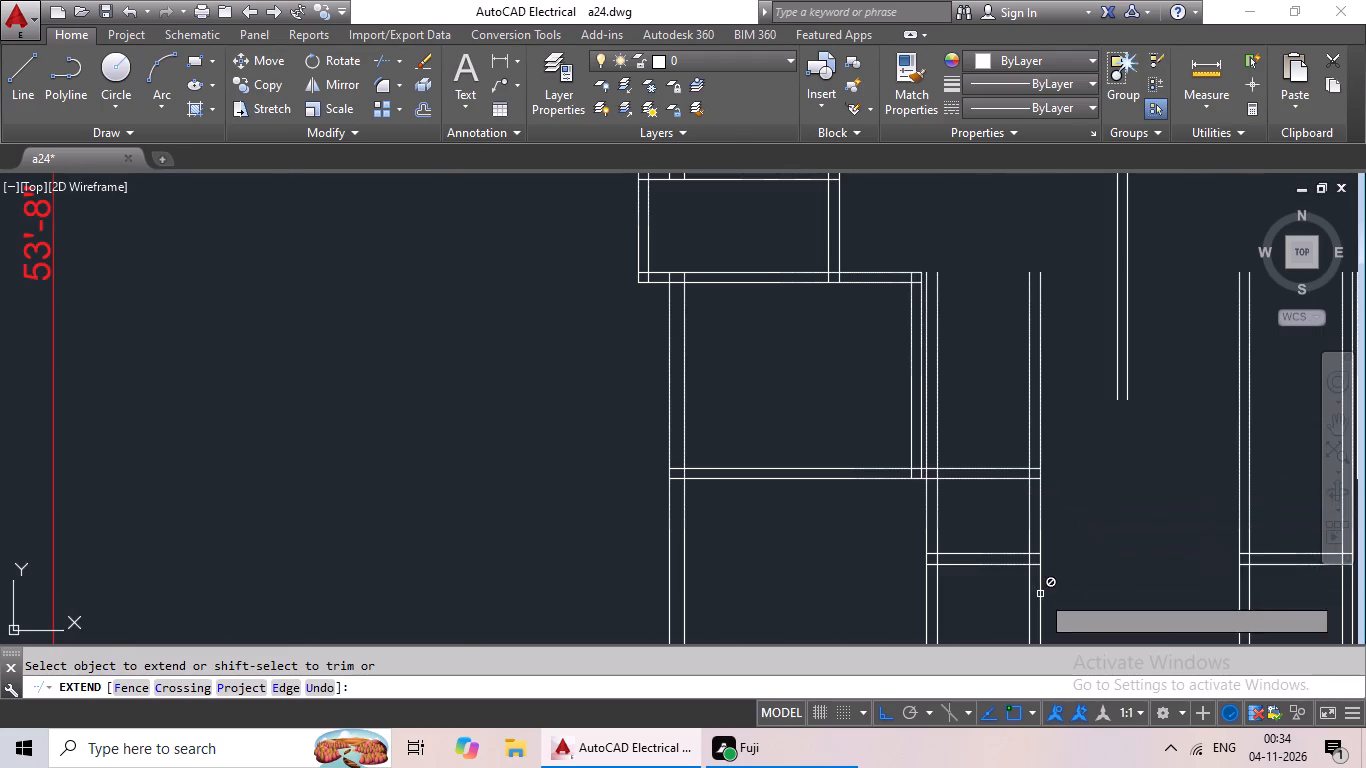
# Extend both lines of the right master bedroom's top wall to the stair-side face of the right stair wall.
pyautogui.moveTo(1075, 536); pyautogui.dragTo(618, 459, button='middle')
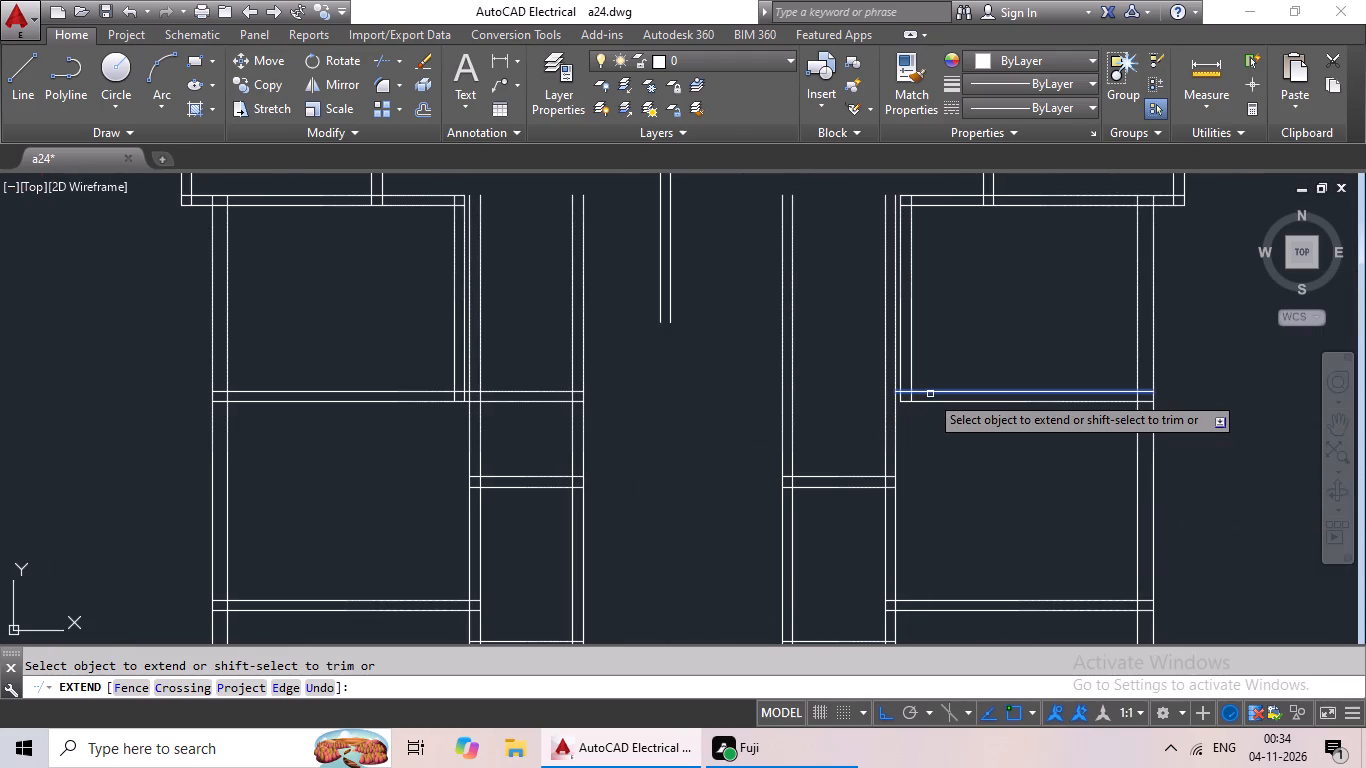
pyautogui.scroll(4, 905, 393)
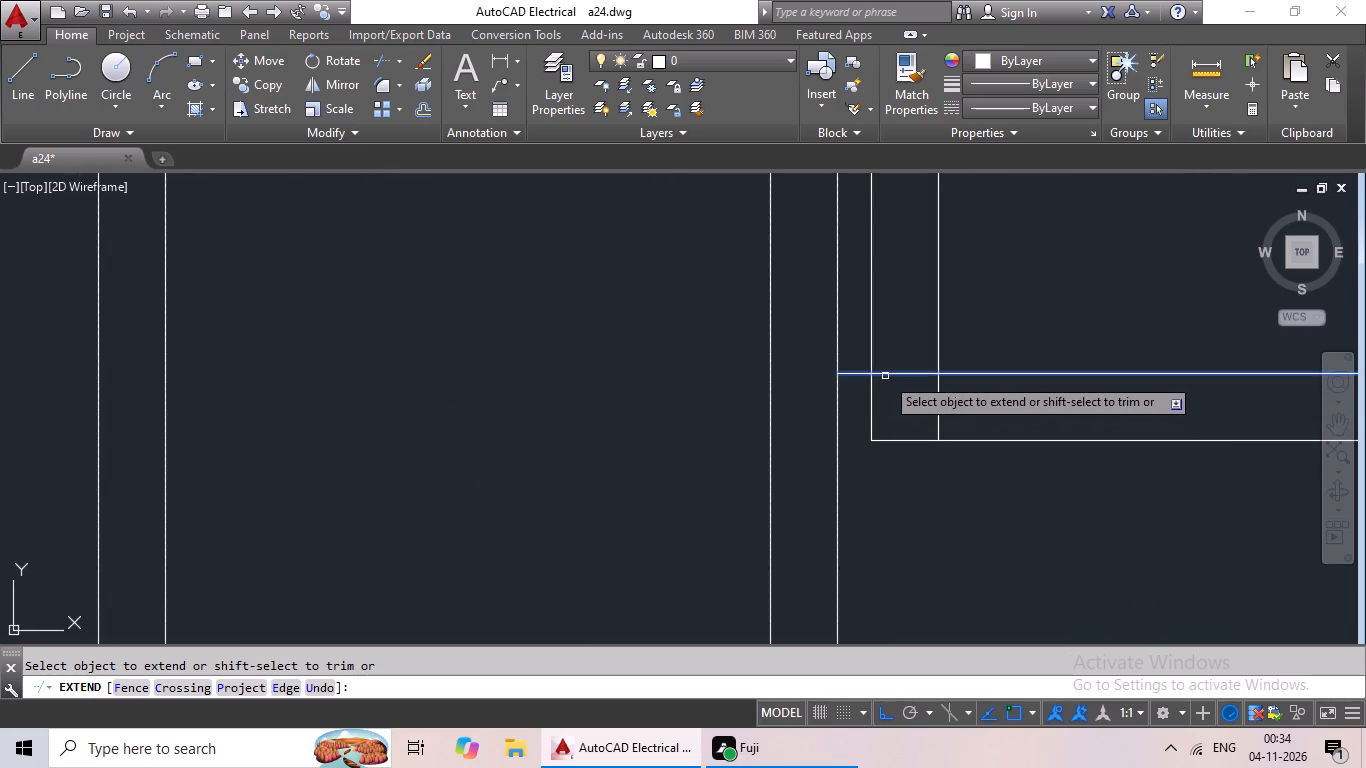
pyautogui.moveTo(887, 375); pyautogui.dragTo(878, 375)
pyautogui.moveTo(855, 372); pyautogui.dragTo(842, 372)
pyautogui.moveTo(802, 372); pyautogui.dragTo(786, 375)
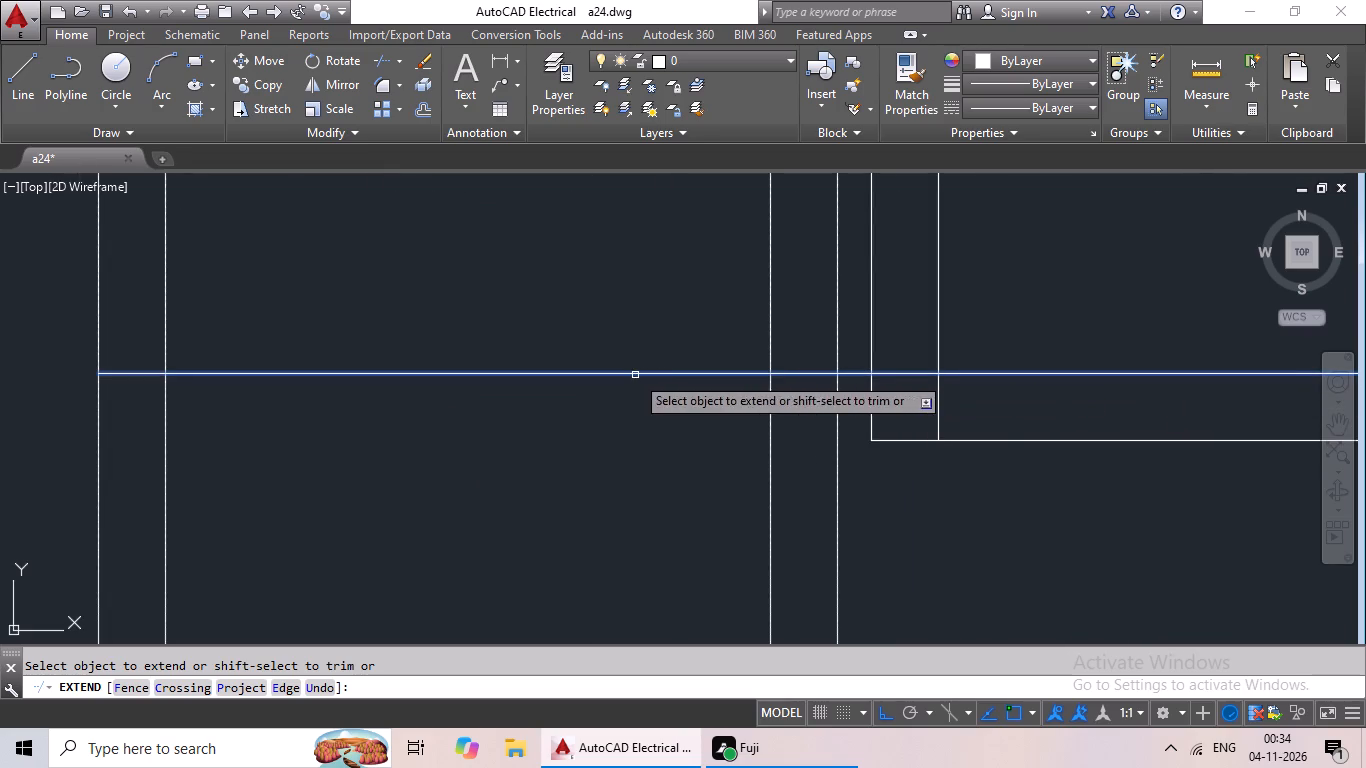
pyautogui.click(634, 375)
pyautogui.click(885, 439)
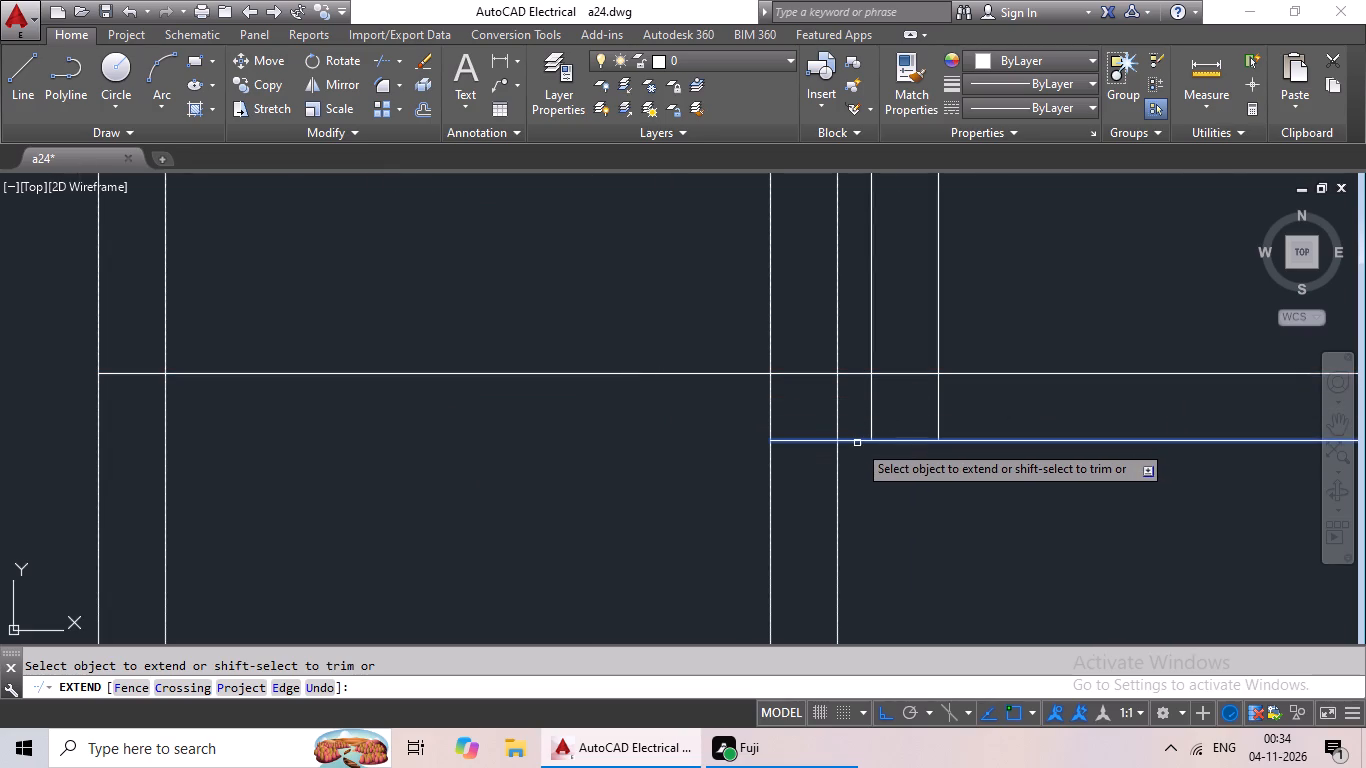
pyautogui.moveTo(856, 443); pyautogui.dragTo(847, 443)
pyautogui.moveTo(824, 443); pyautogui.dragTo(729, 444)
pyautogui.click(710, 444)
pyautogui.scroll(-3, 710, 446)
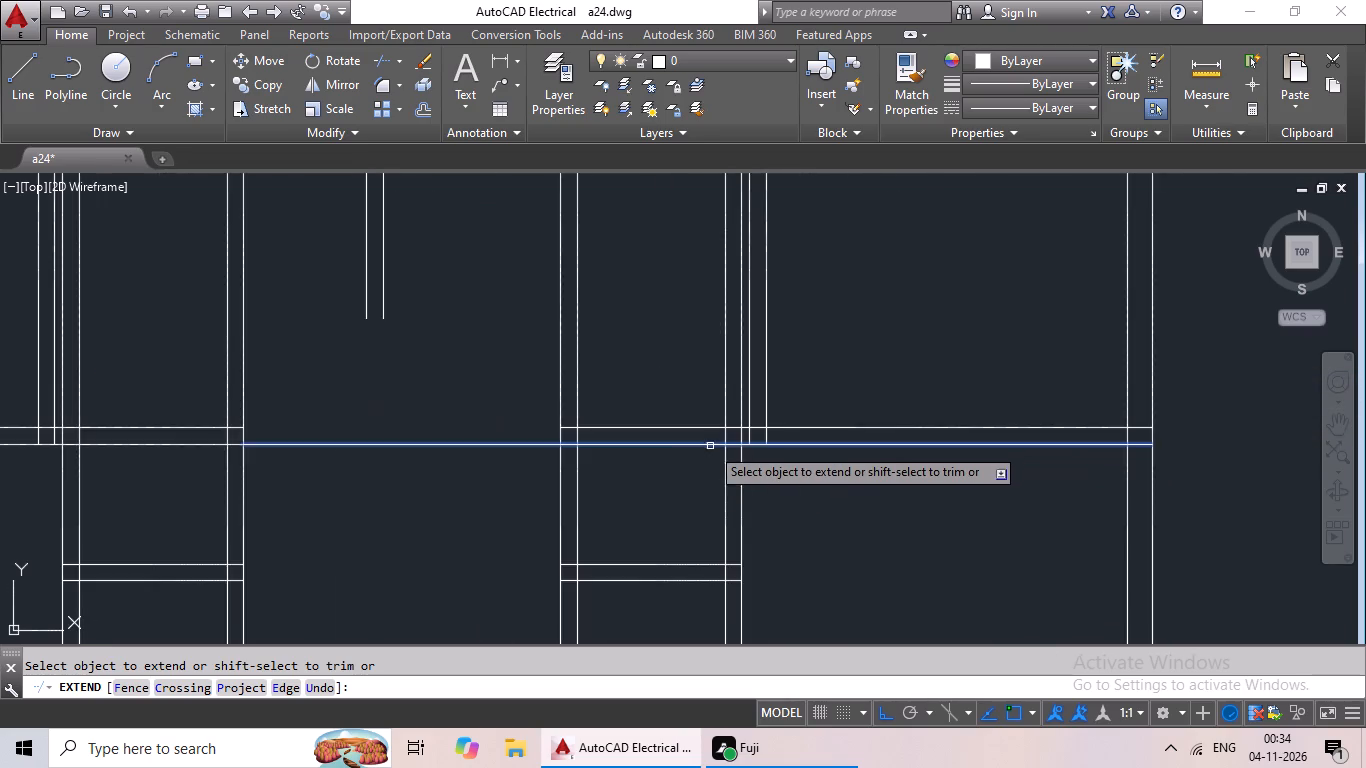
pyautogui.moveTo(628, 476); pyautogui.dragTo(806, 467, button='middle')
pyautogui.scroll(-1, 807, 468)
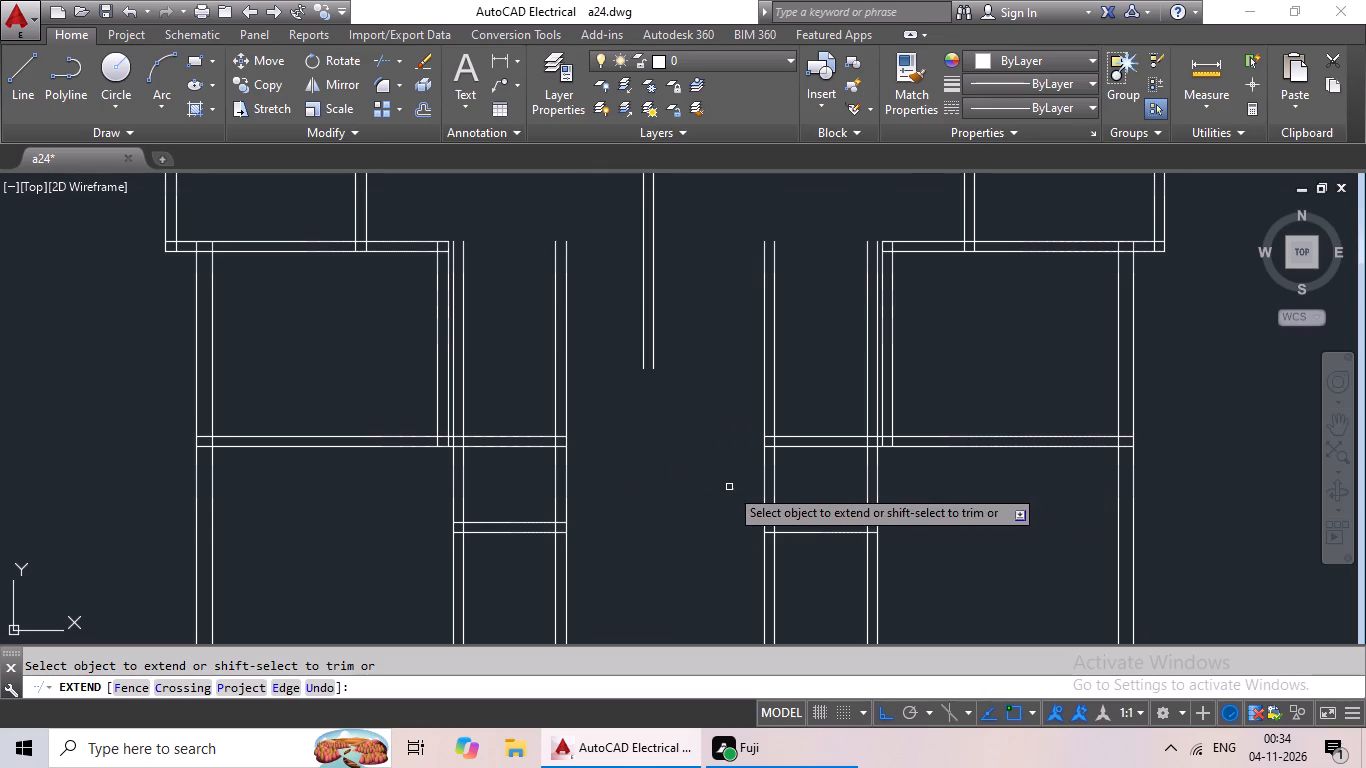
pyautogui.press('Escape')
pyautogui.press('Escape')
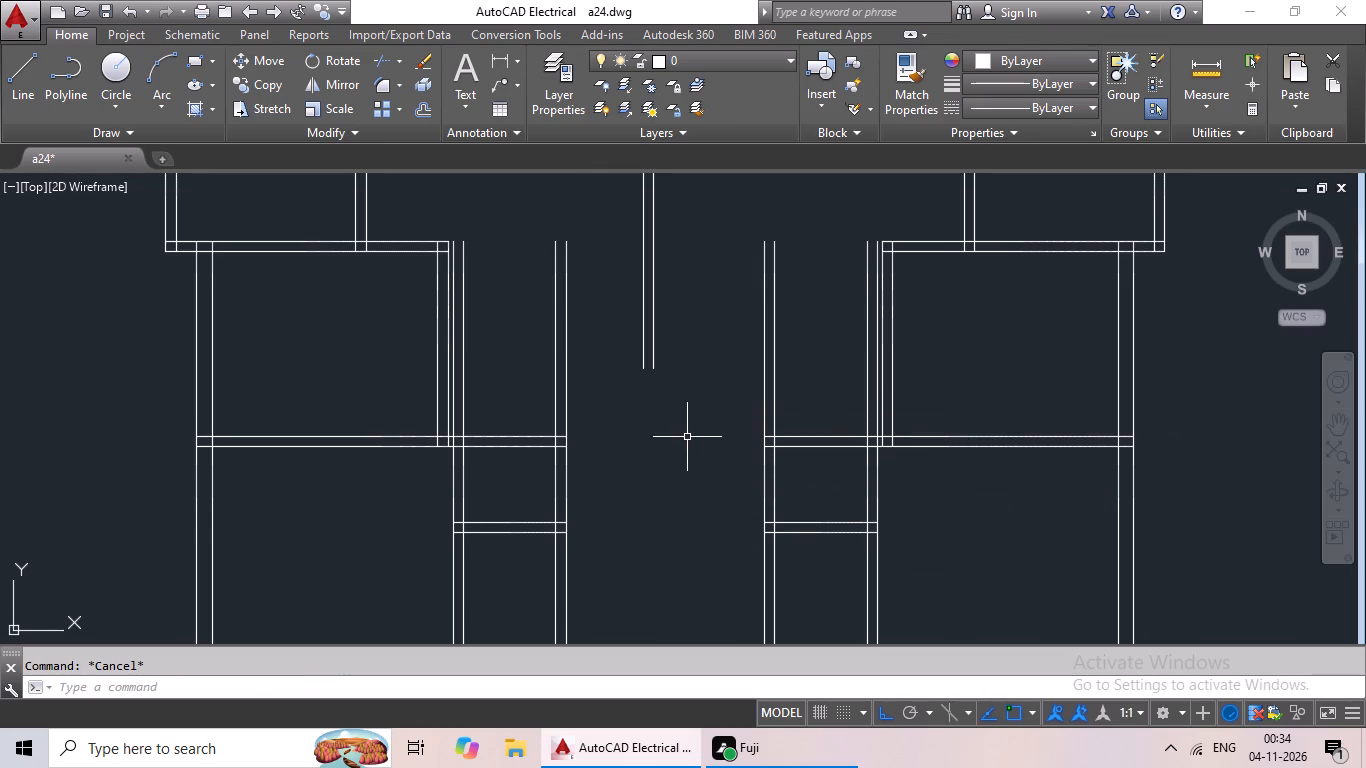
# Trim off the left stair side wall's two lines above the extended master bedroom wall.
pyautogui.press('t')
pyautogui.press('r')
pyautogui.press('space')
pyautogui.press('space')
pyautogui.scroll(2, 590, 392)
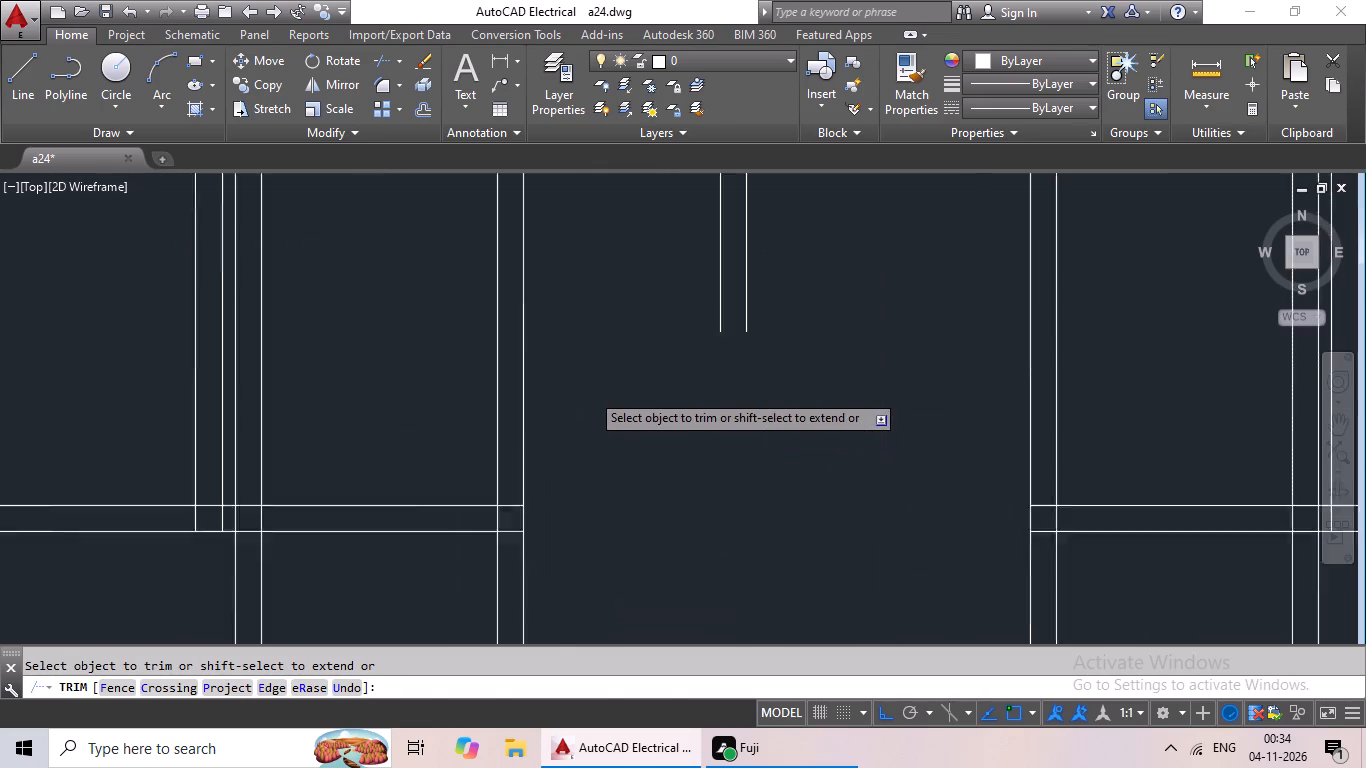
pyautogui.scroll(1, 590, 392)
pyautogui.moveTo(606, 383); pyautogui.dragTo(384, 471)
pyautogui.click(383, 472)
pyautogui.scroll(-6, 431, 462)
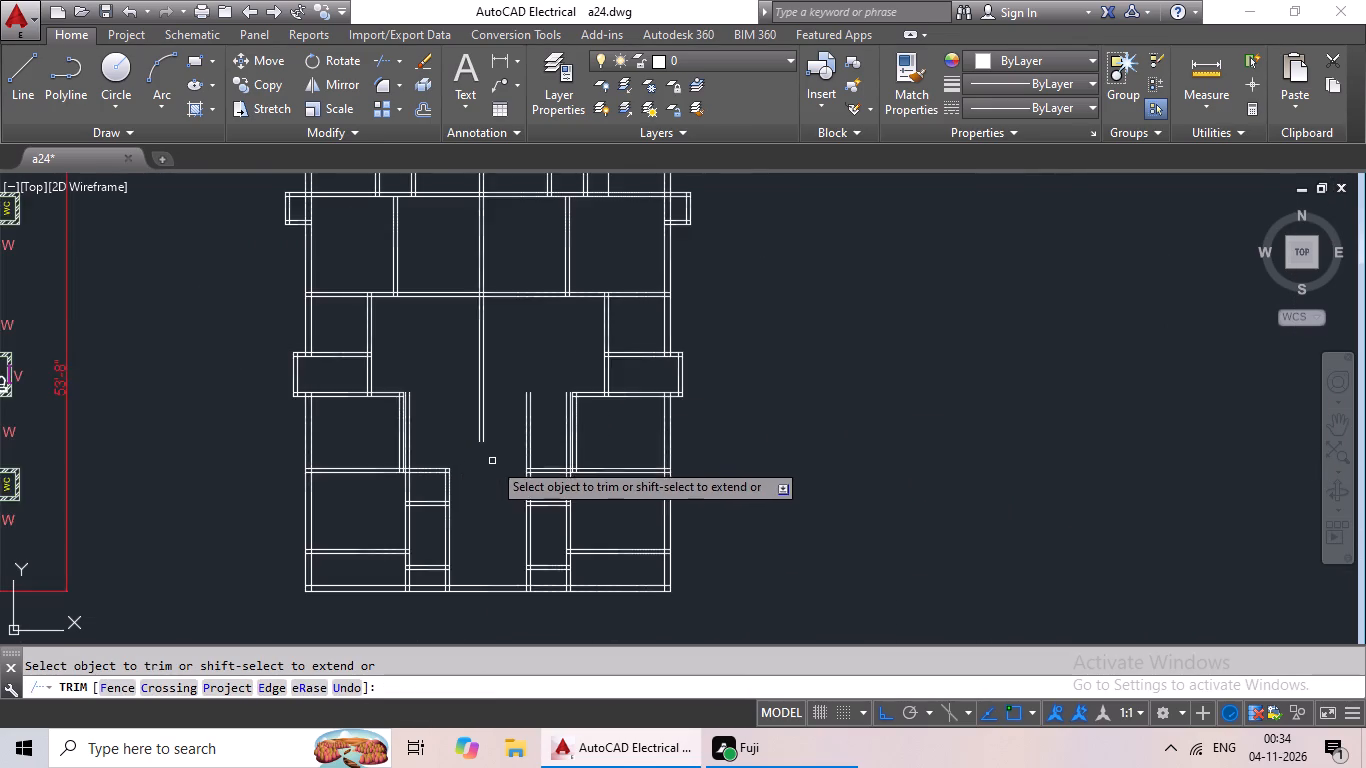
pyautogui.moveTo(493, 461); pyautogui.dragTo(795, 497, button='middle')
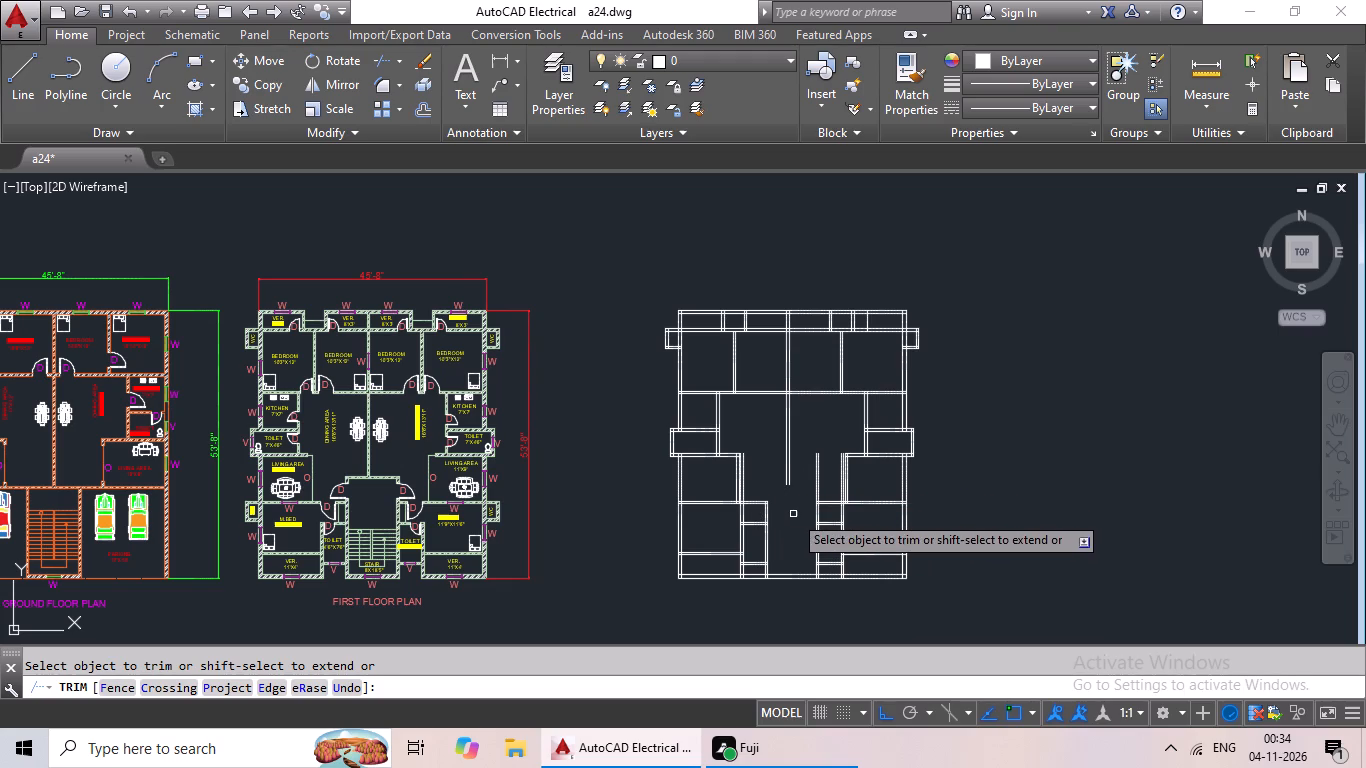
# Undo the last trim of the stair side wall.
pyautogui.hotkey('ctrl', 'z')
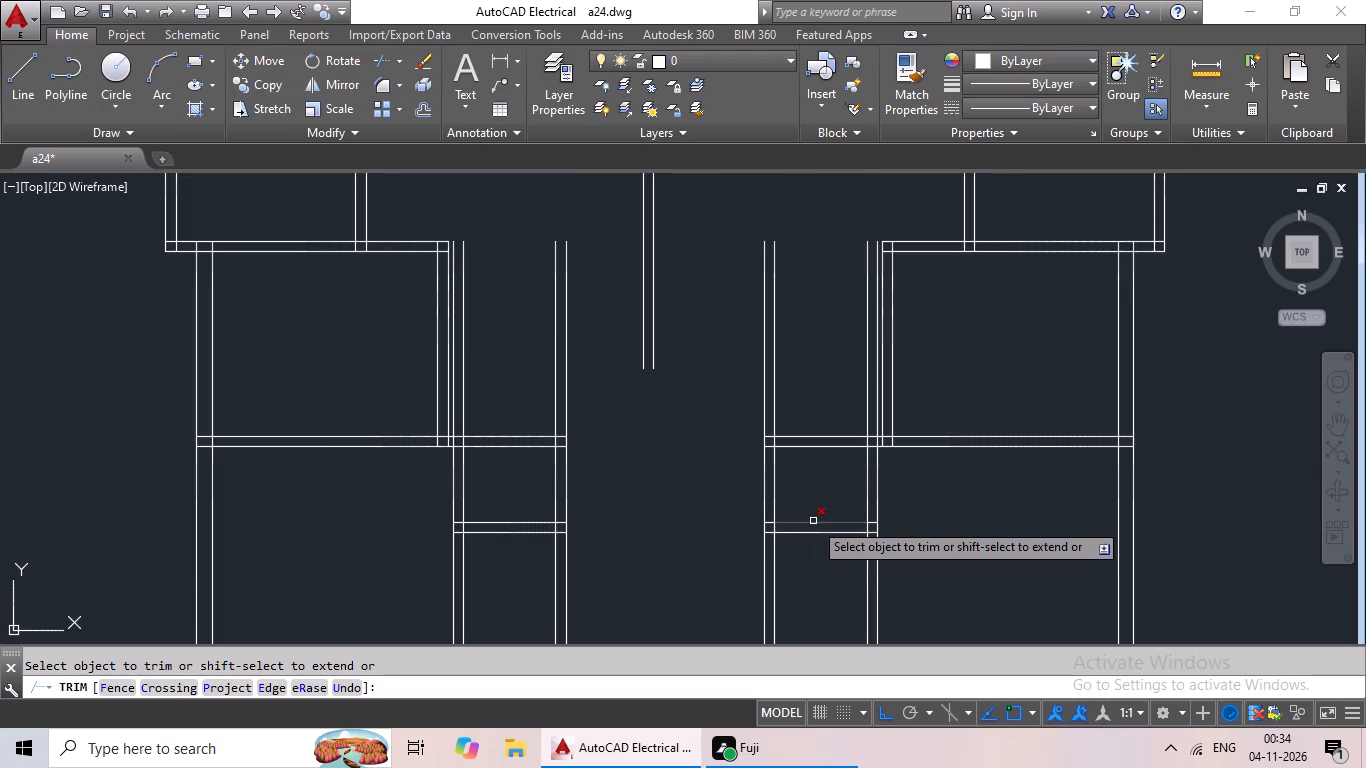
# Trim off both lower toilets' bedroom-side wall lines above the master bedrooms' top walls, on either side of the stair.
pyautogui.keyDown('ctrl'); pyautogui.scroll(-1, 814, 521); pyautogui.keyUp('ctrl')
pyautogui.scroll(4, 620, 417)
pyautogui.scroll(-1, 617, 415)
pyautogui.moveTo(616, 415); pyautogui.dragTo(567, 449)
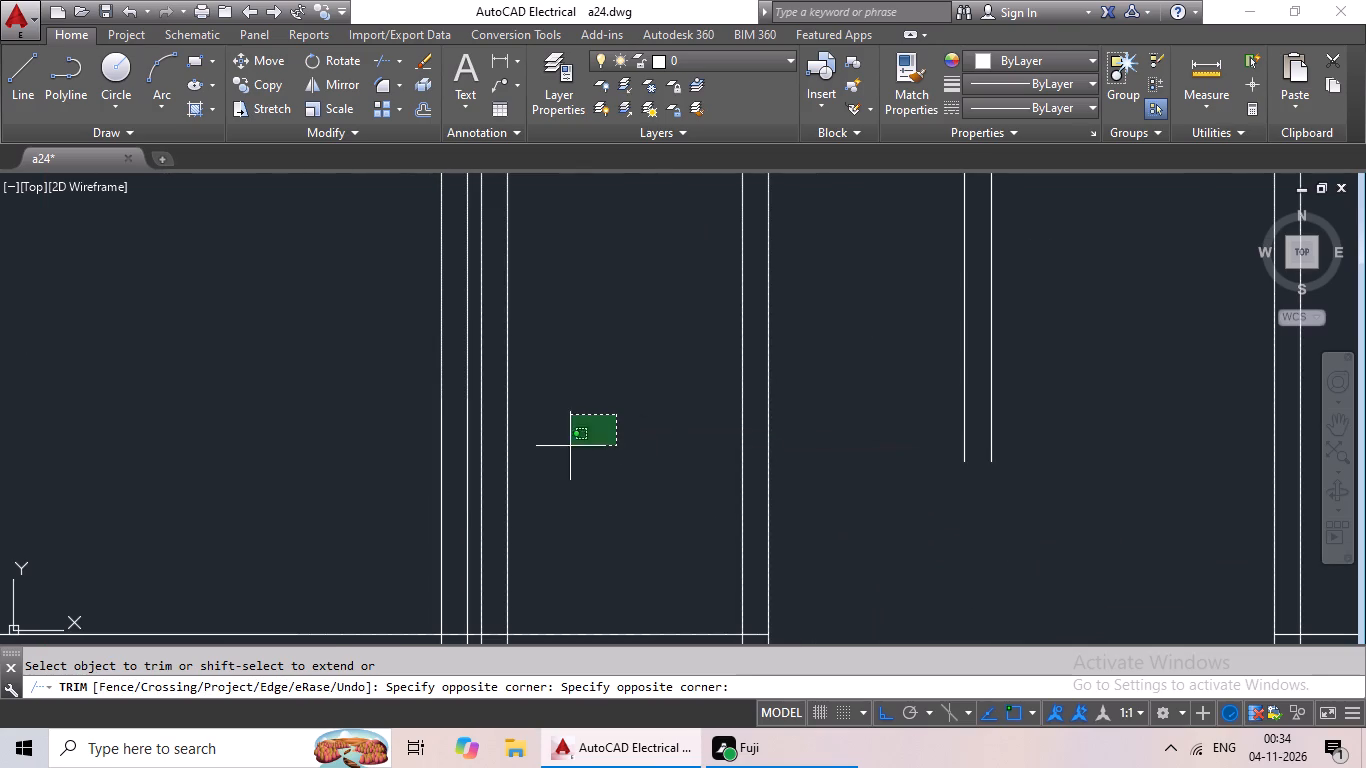
pyautogui.moveTo(567, 449); pyautogui.dragTo(477, 529)
pyautogui.scroll(-4, 562, 476)
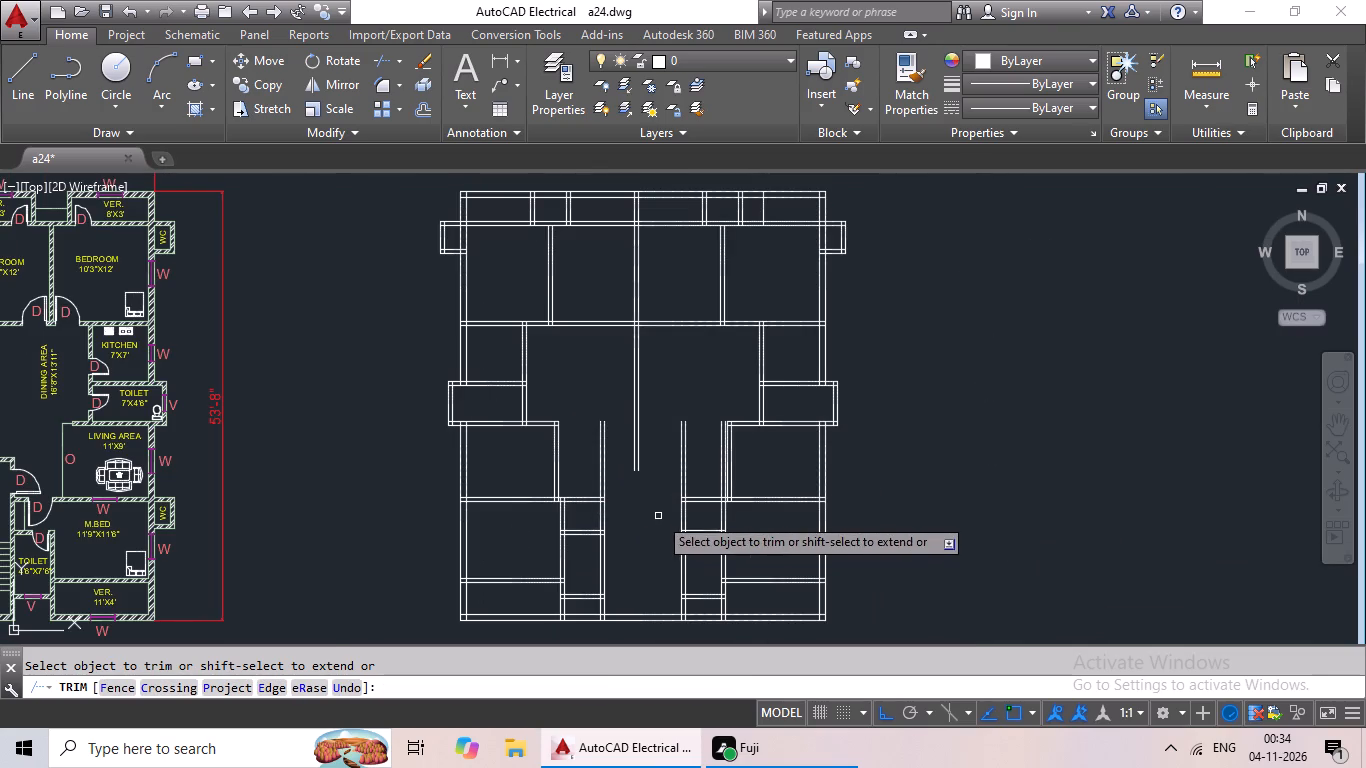
pyautogui.moveTo(657, 515); pyautogui.dragTo(796, 514, button='middle')
pyautogui.moveTo(798, 510); pyautogui.dragTo(735, 558, button='middle')
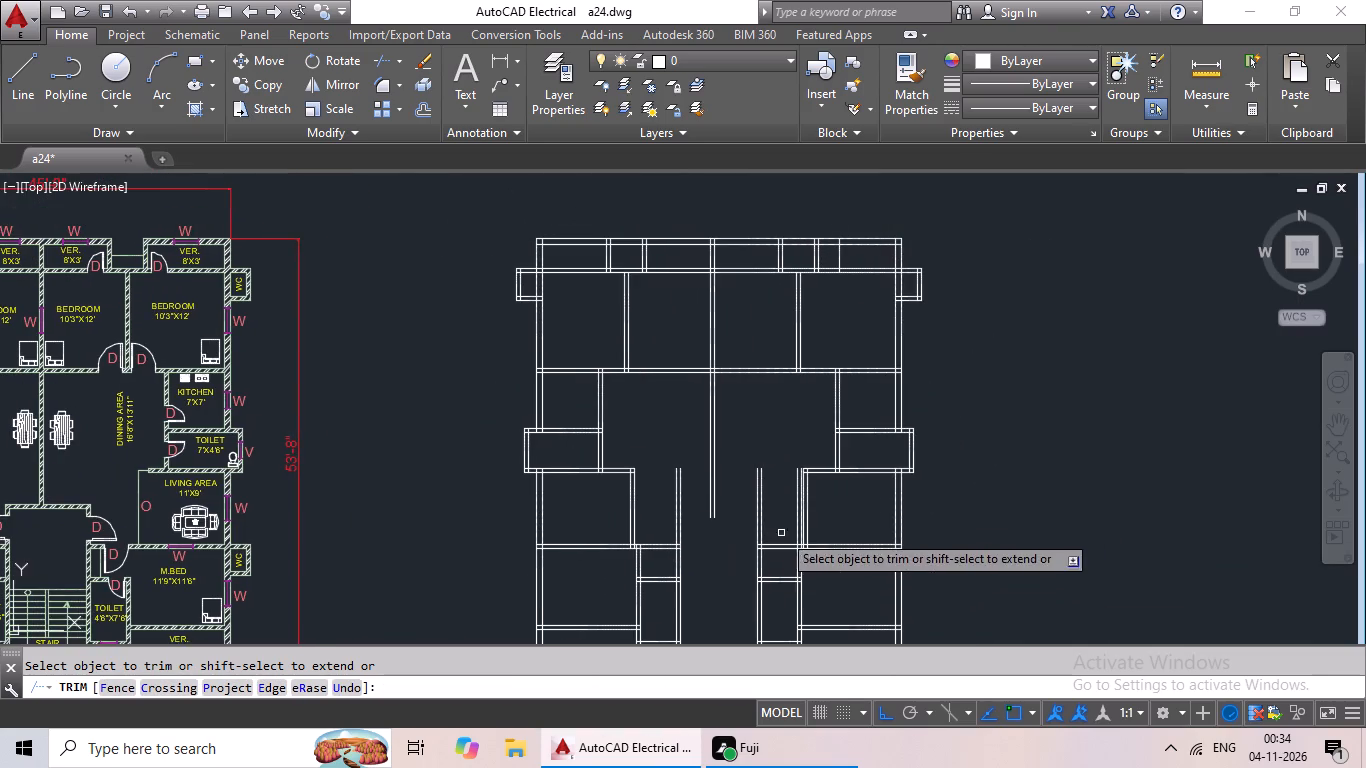
pyautogui.scroll(4, 786, 530)
pyautogui.scroll(-1, 872, 525)
pyautogui.scroll(1, 863, 555)
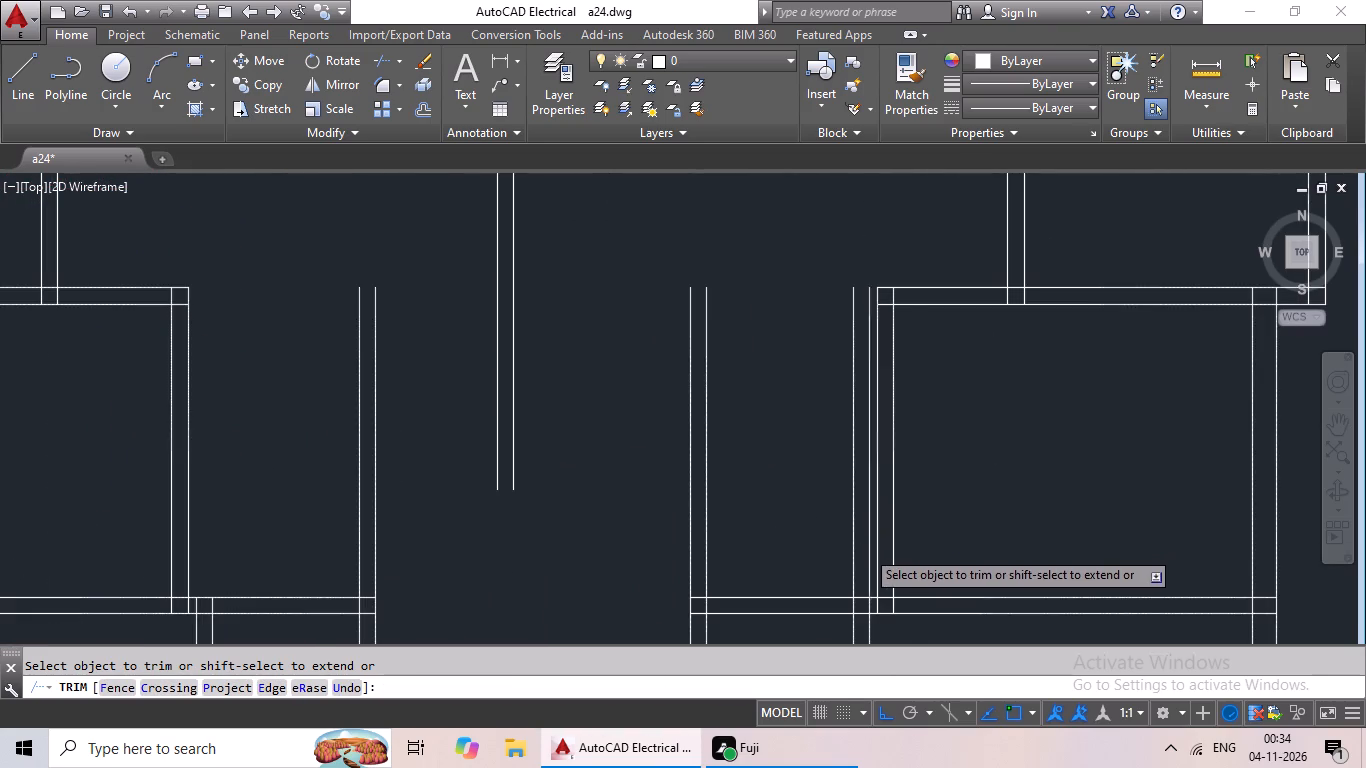
pyautogui.scroll(3, 863, 558)
pyautogui.moveTo(883, 591); pyautogui.dragTo(840, 357, button='middle')
pyautogui.moveTo(884, 430); pyautogui.dragTo(681, 469)
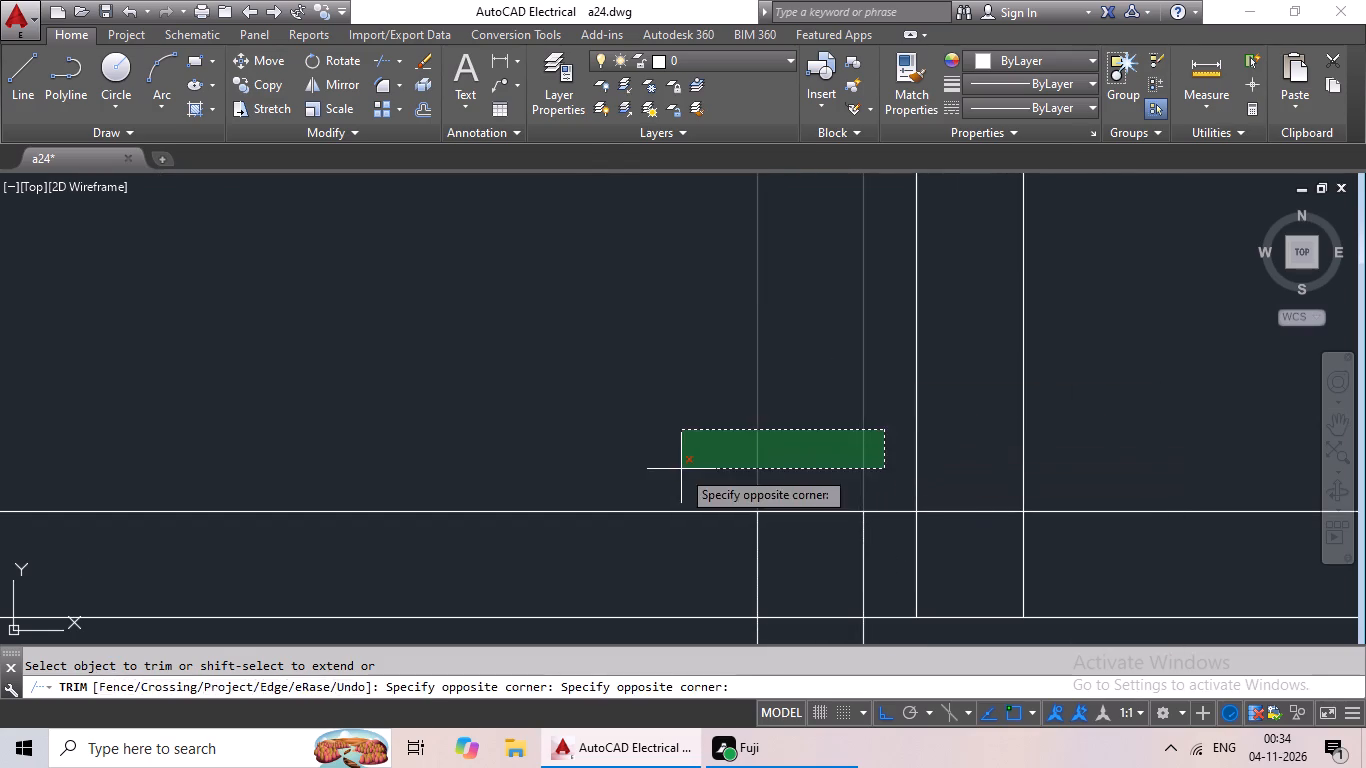
pyautogui.click(681, 469)
pyautogui.scroll(-4, 707, 458)
pyautogui.moveTo(624, 391); pyautogui.dragTo(898, 498, button='middle')
pyautogui.scroll(-2, 900, 498)
pyautogui.moveTo(860, 465); pyautogui.dragTo(862, 470, button='middle')
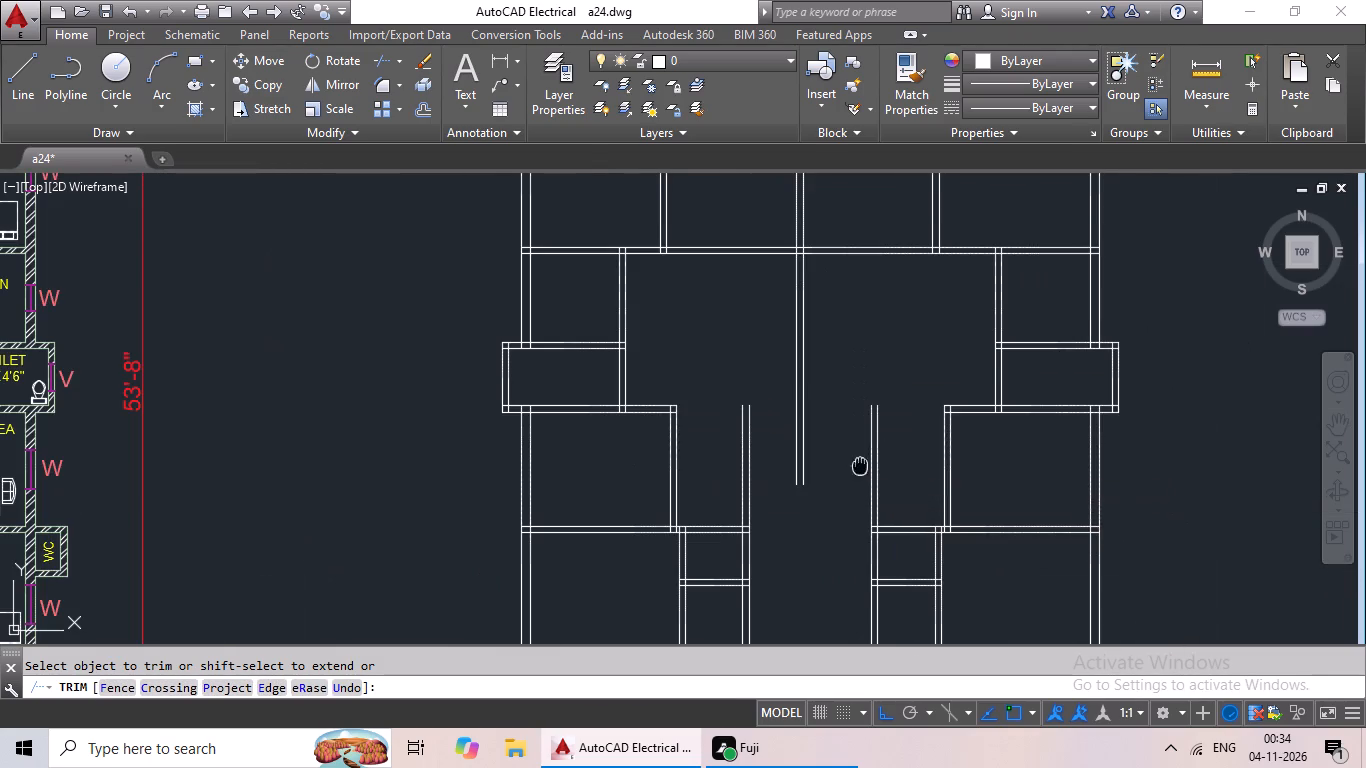
pyautogui.moveTo(862, 470); pyautogui.dragTo(886, 524, button='middle')
pyautogui.scroll(-2, 886, 524)
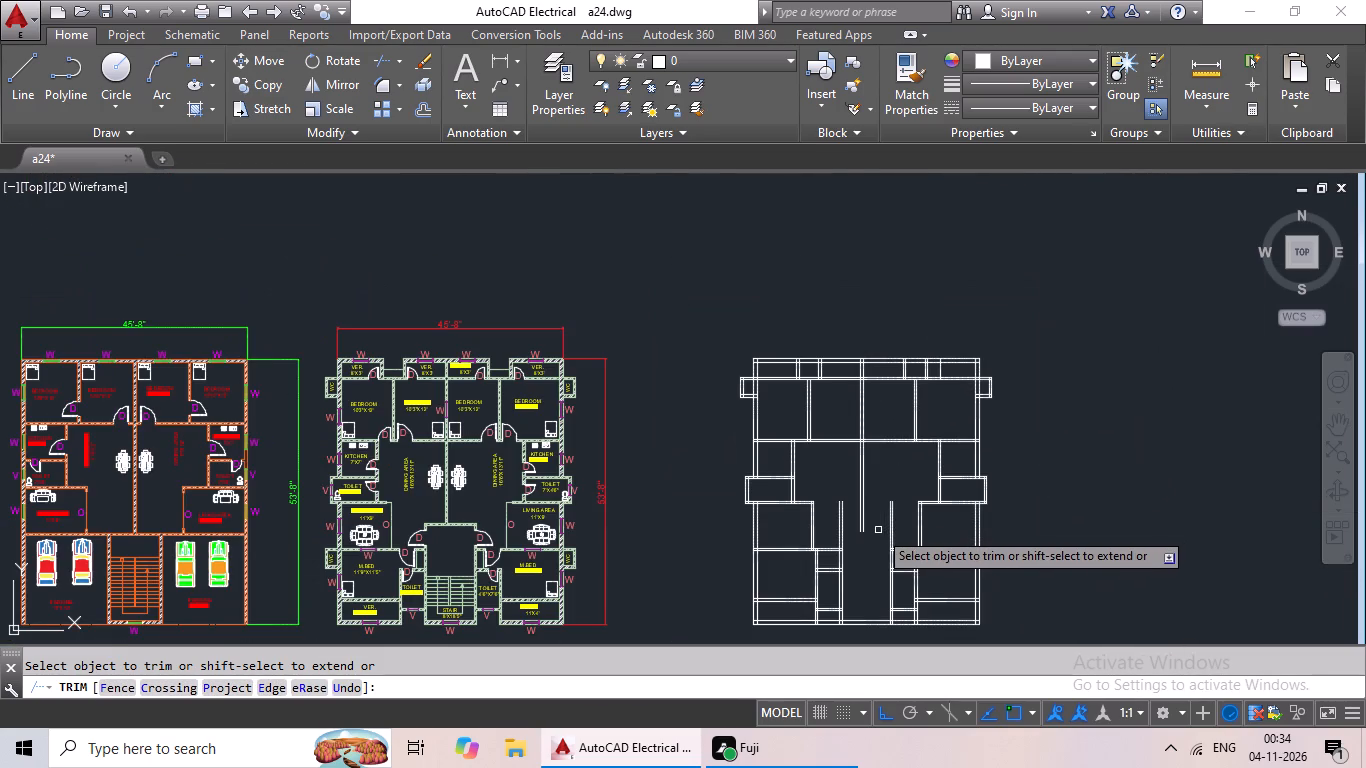
pyautogui.moveTo(862, 549); pyautogui.dragTo(869, 492, button='middle')
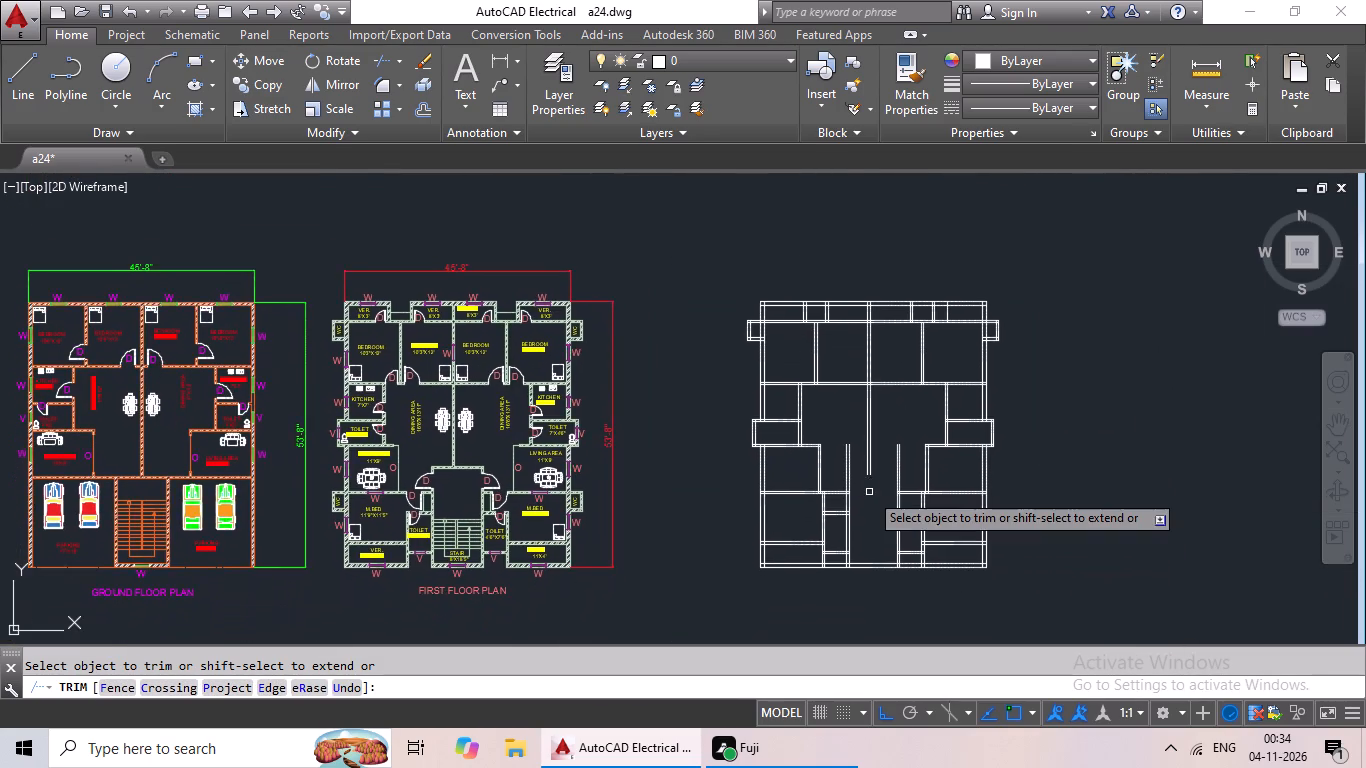
pyautogui.scroll(1, 869, 492)
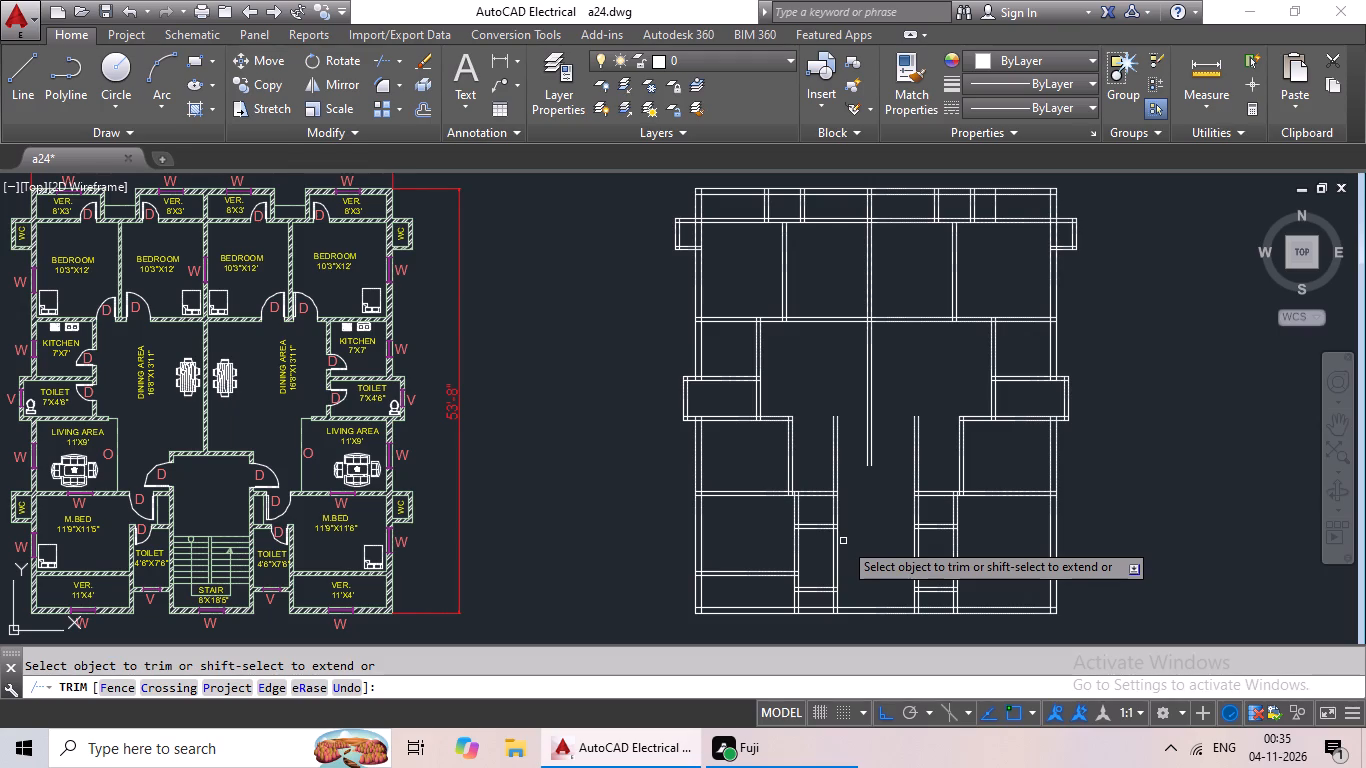
pyautogui.press('Escape')
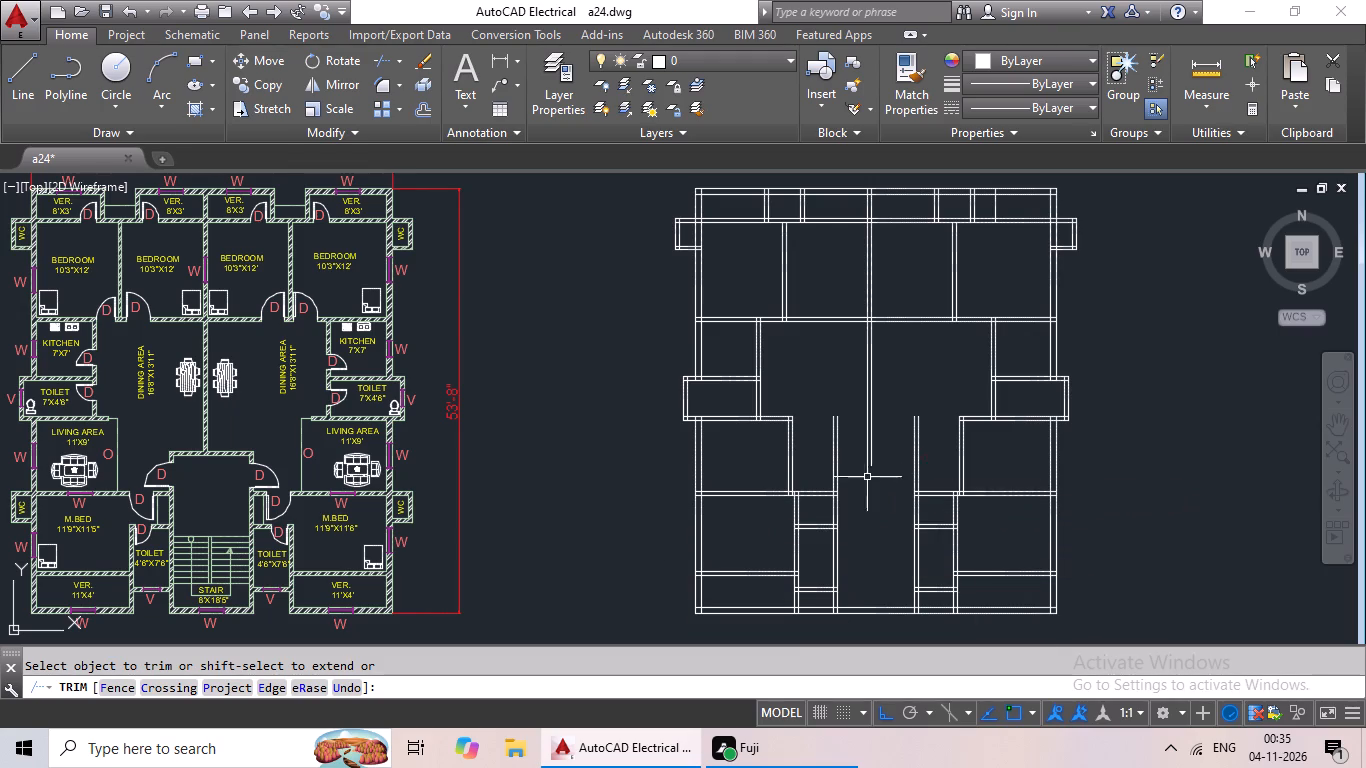
pyautogui.press('Escape')
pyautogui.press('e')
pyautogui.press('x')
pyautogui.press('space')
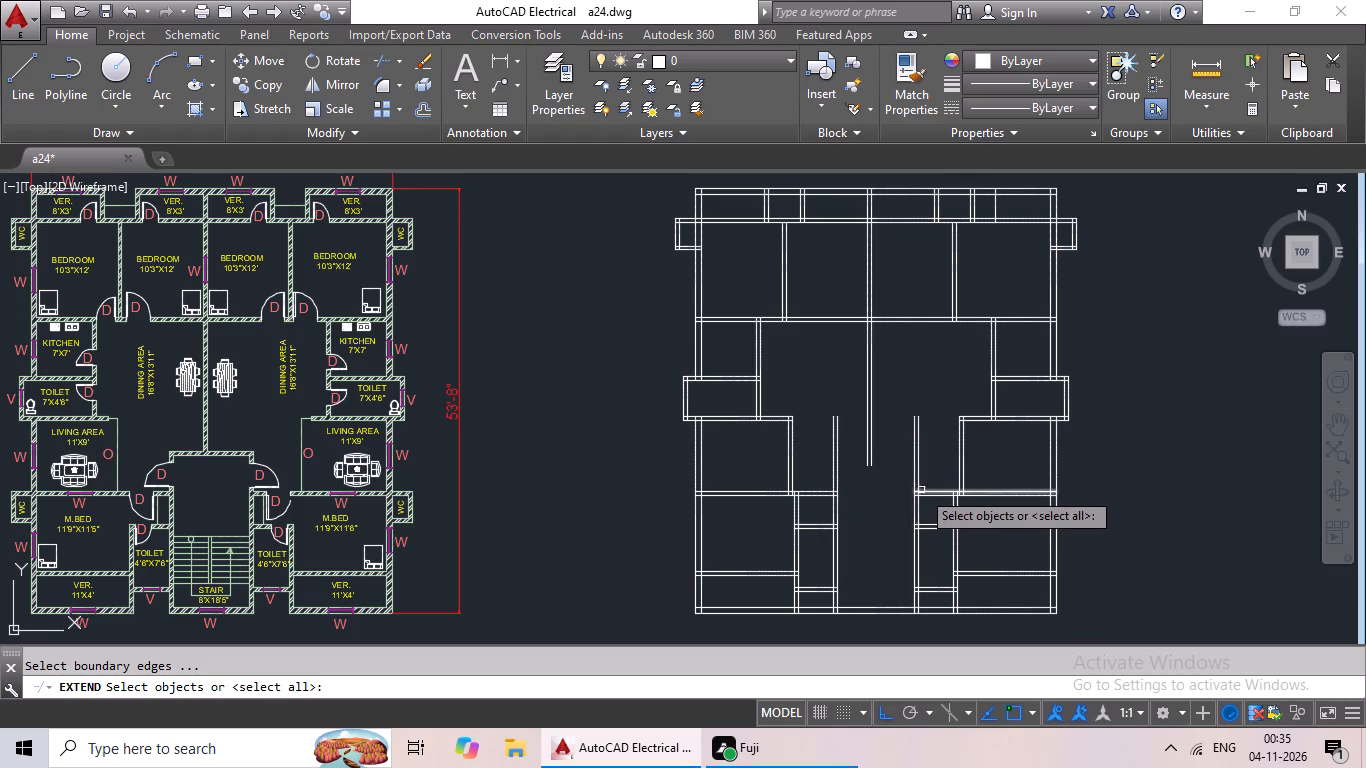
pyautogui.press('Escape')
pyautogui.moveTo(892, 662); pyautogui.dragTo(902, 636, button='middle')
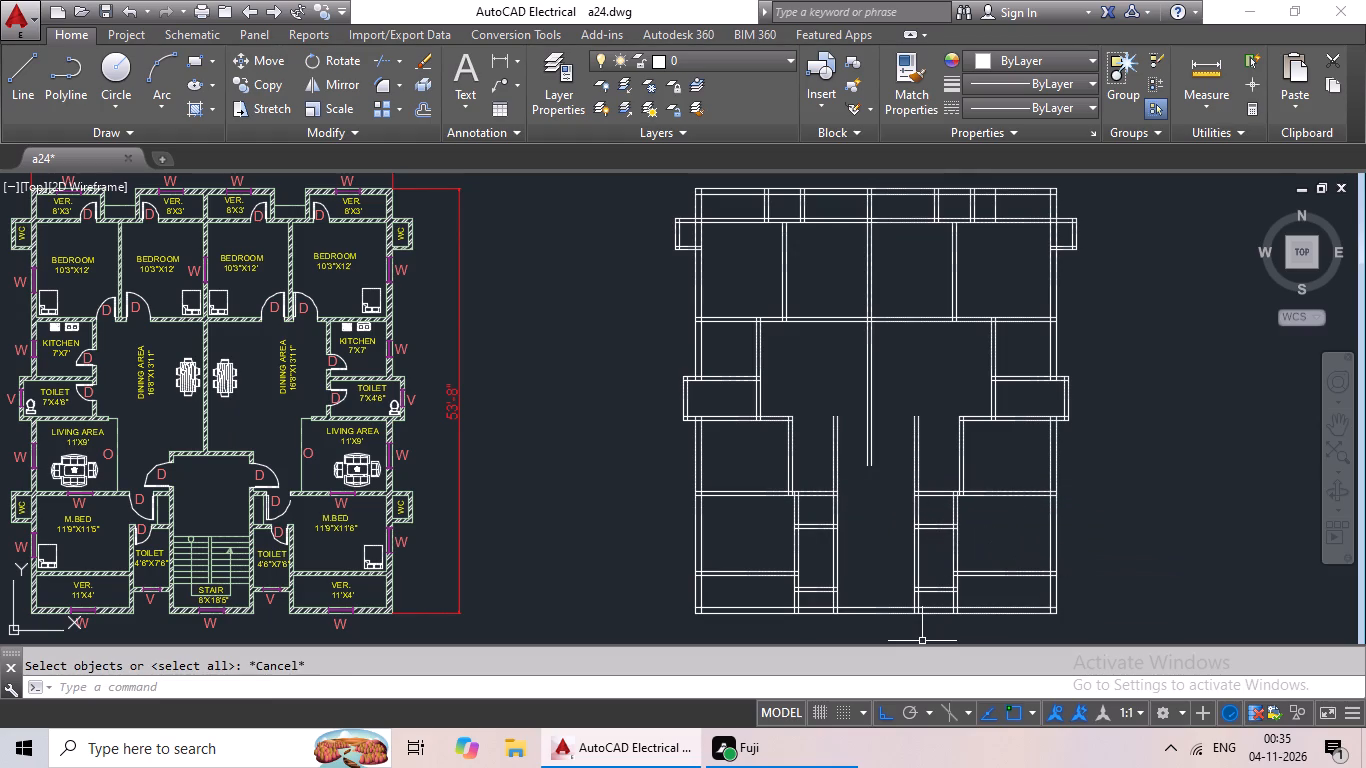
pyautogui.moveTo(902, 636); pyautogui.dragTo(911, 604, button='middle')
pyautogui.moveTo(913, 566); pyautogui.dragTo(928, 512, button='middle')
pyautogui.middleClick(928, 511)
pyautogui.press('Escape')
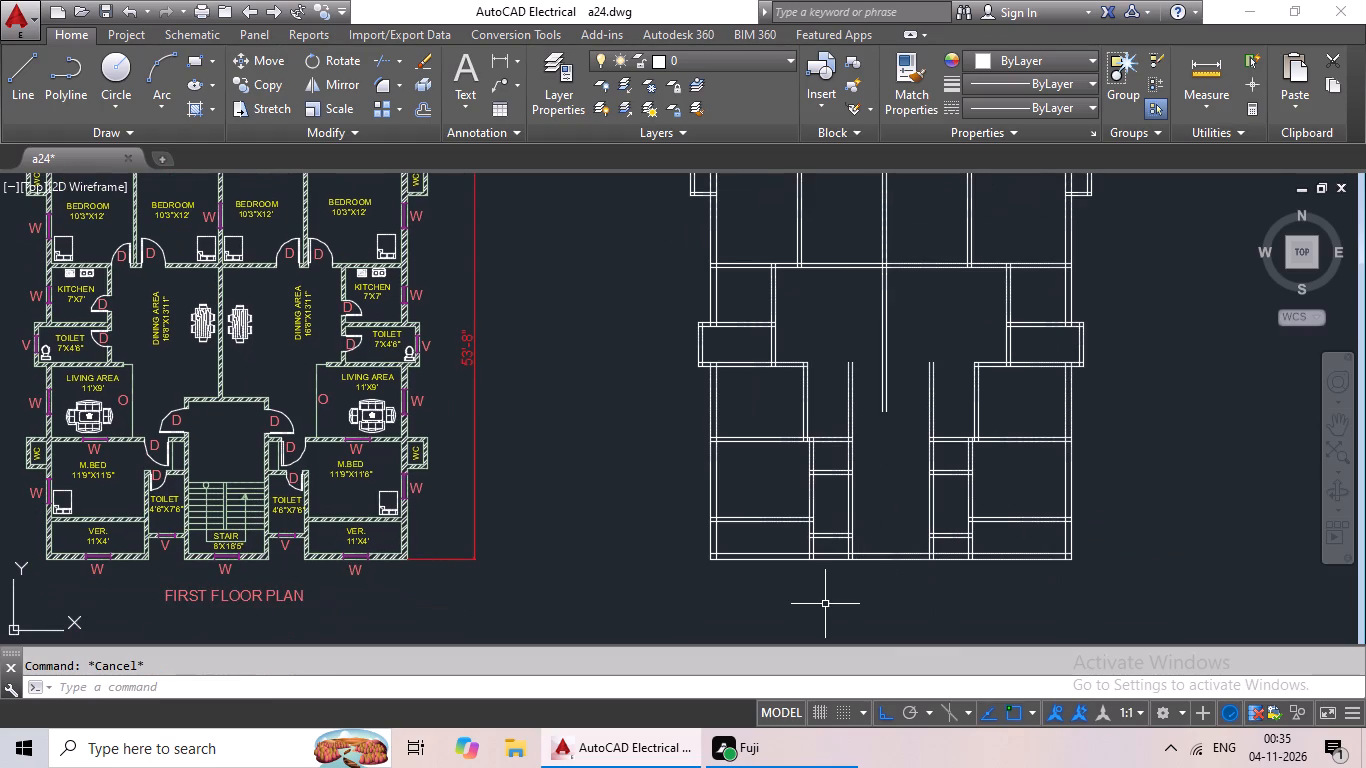
# Examine the stair's size label in the first floor plan for the stair length.
pyautogui.press('Escape')
pyautogui.press('o')
pyautogui.press('Return')
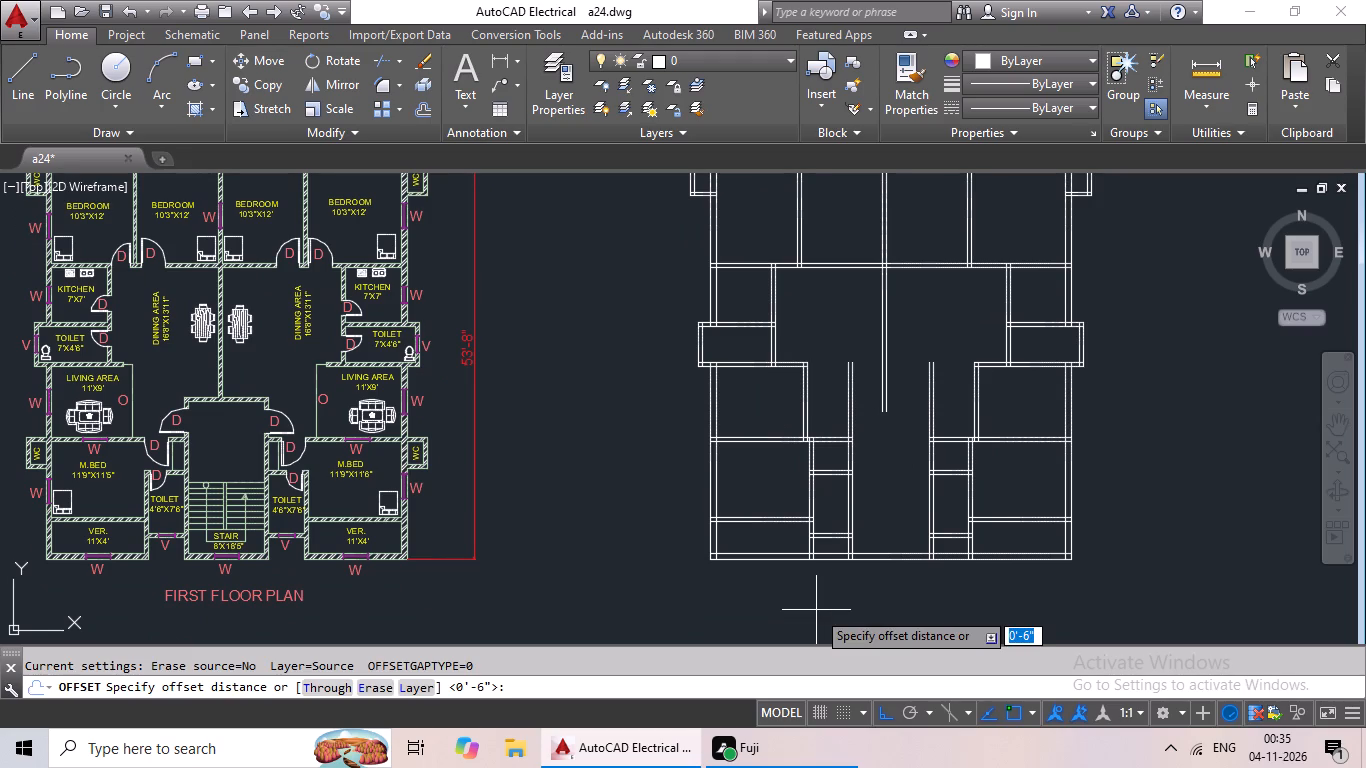
pyautogui.scroll(2, 823, 603)
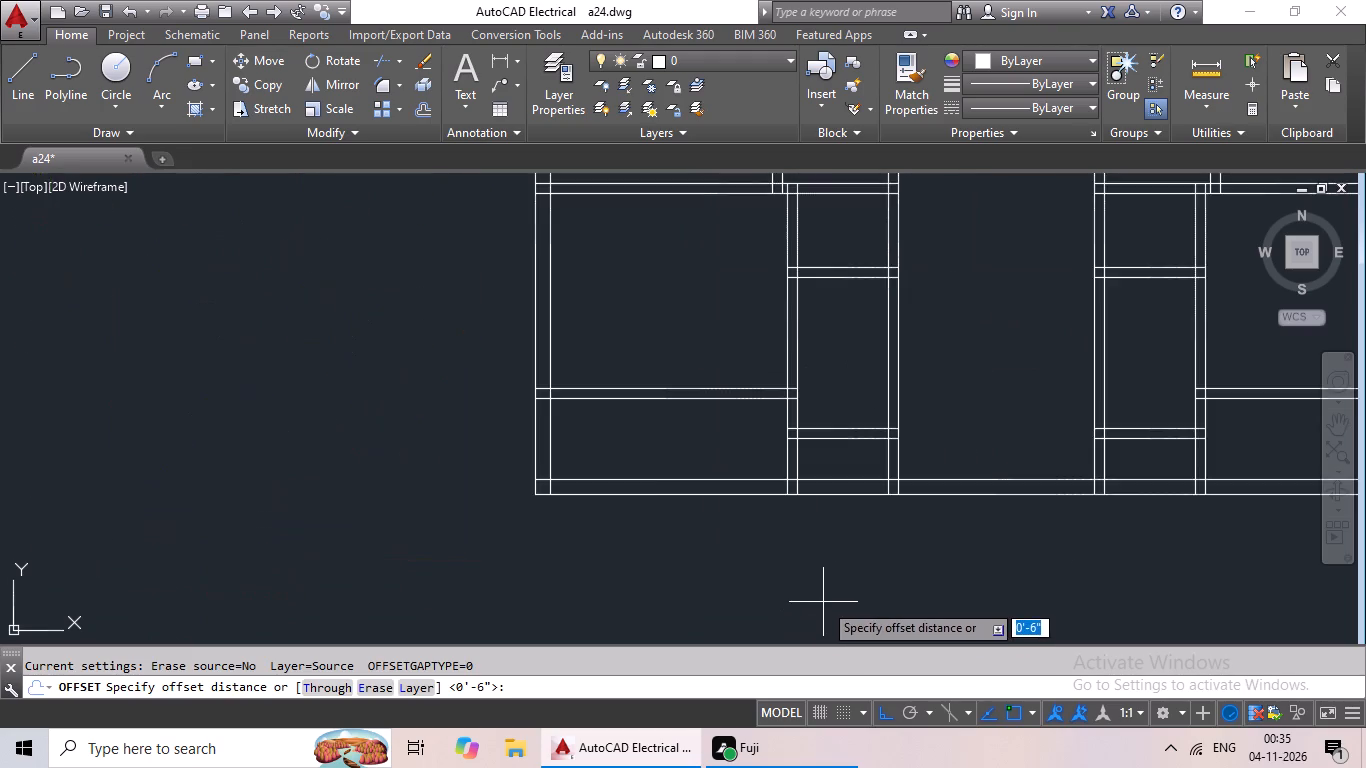
pyautogui.scroll(-3, 831, 596)
pyautogui.scroll(3, 453, 572)
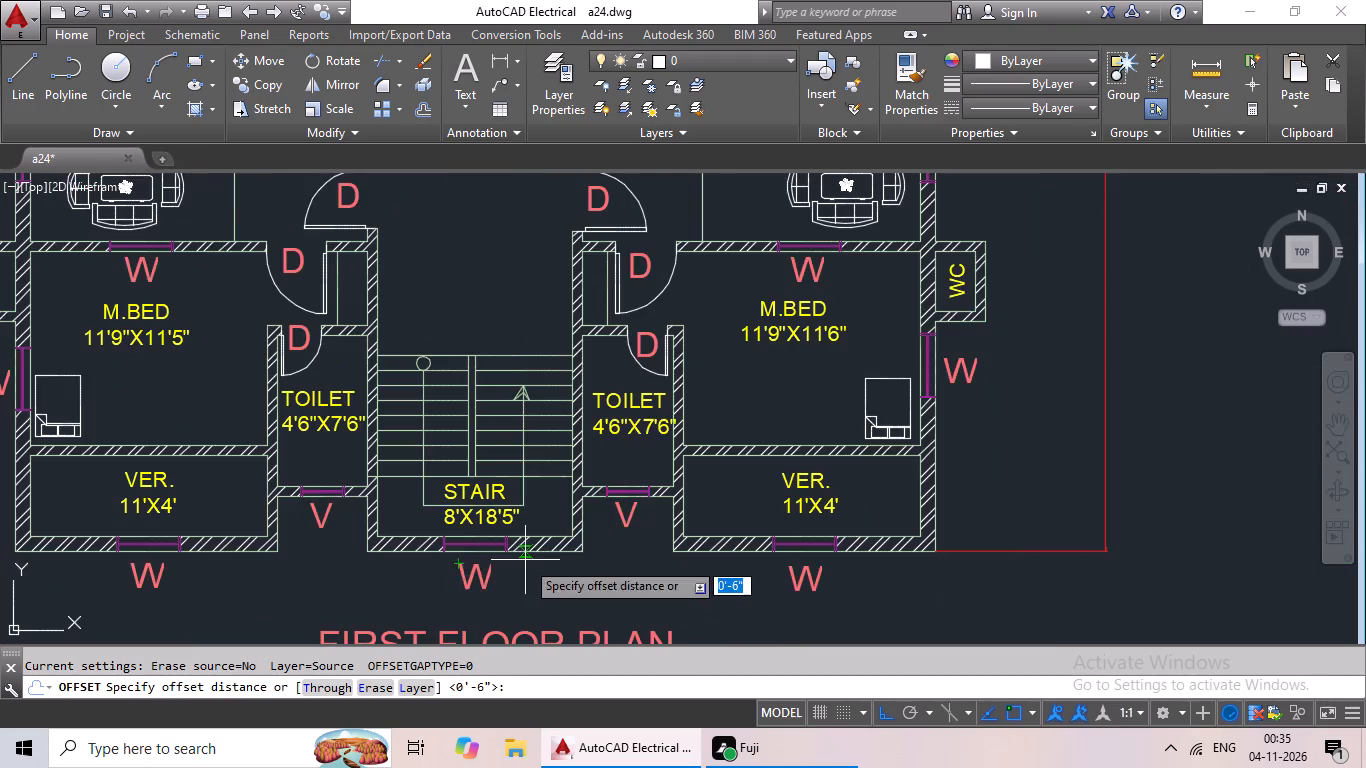
pyautogui.scroll(-3, 604, 544)
pyautogui.moveTo(826, 542); pyautogui.dragTo(696, 534, button='middle')
pyautogui.press('Escape')
pyautogui.press('Escape')
pyautogui.press('Escape')
pyautogui.press('Escape')
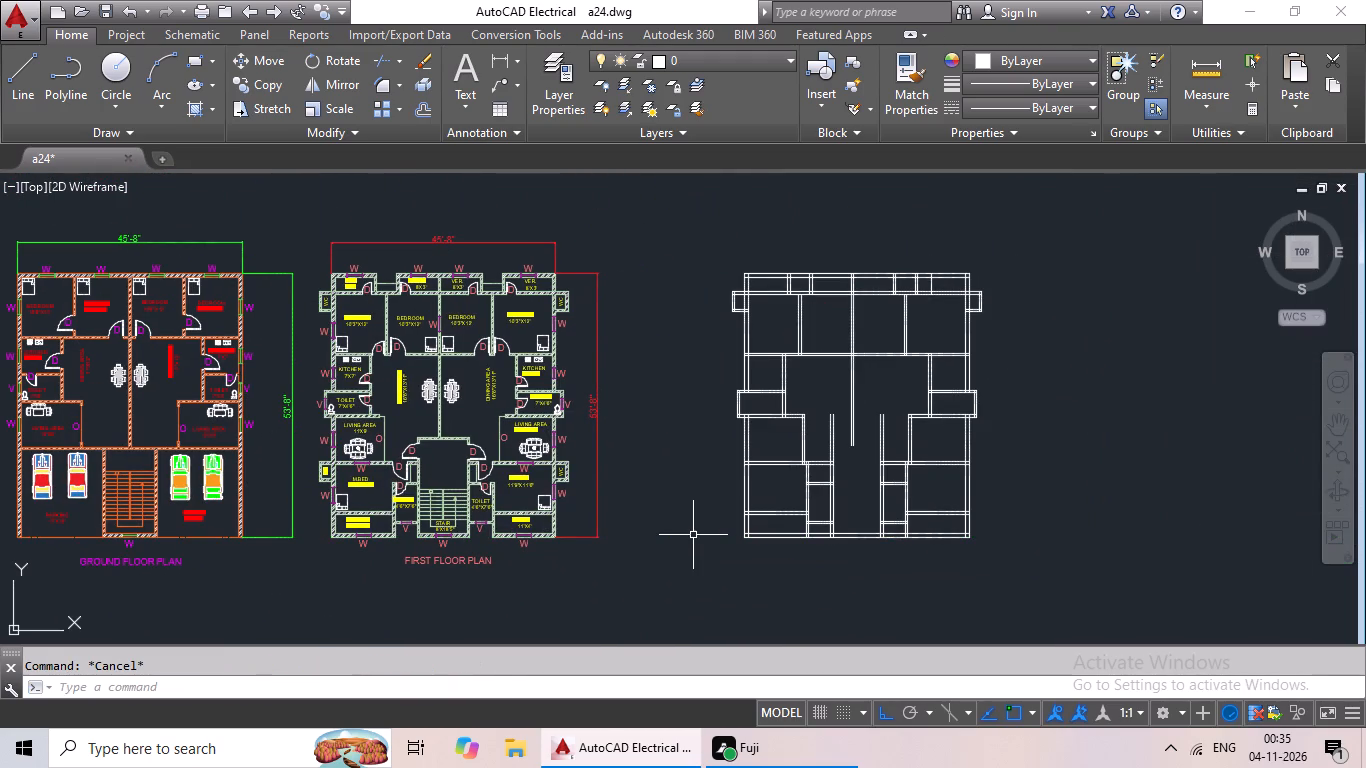
# Offset the bottom exterior wall's inner line 18'5" upward to mark the top of the stair area.
pyautogui.press('o')
pyautogui.press('Return')
pyautogui.write('18\'5"')
pyautogui.press('Return')
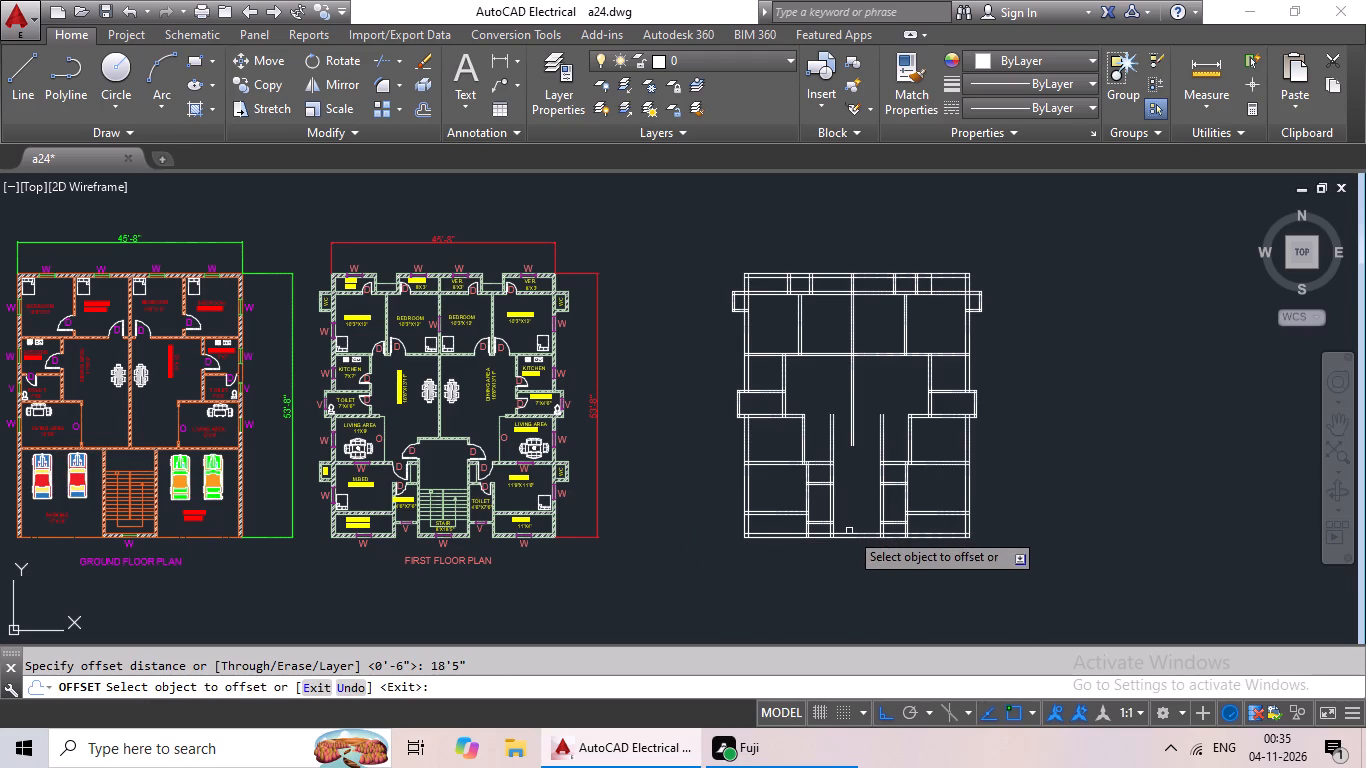
pyautogui.moveTo(849, 535); pyautogui.dragTo(856, 523)
pyautogui.click(894, 462)
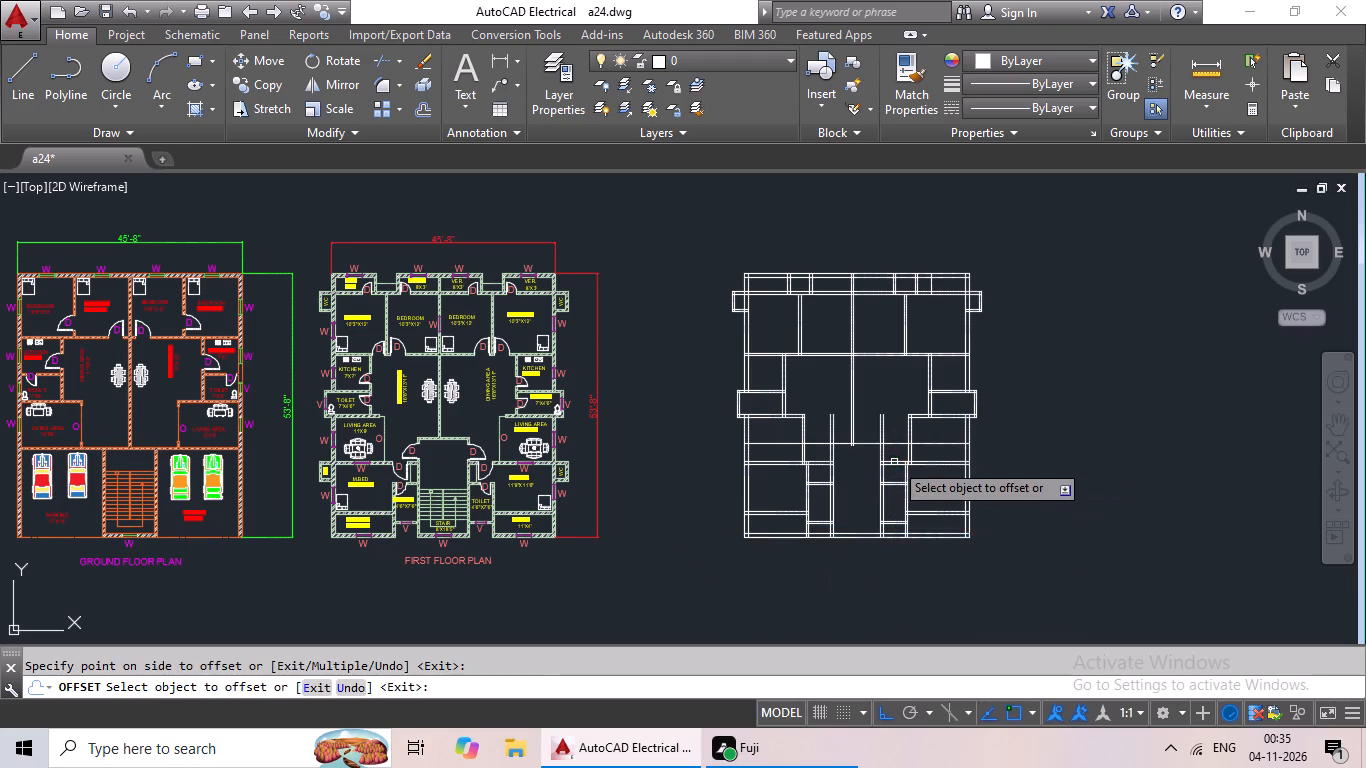
pyautogui.scroll(2, 889, 463)
pyautogui.moveTo(869, 469); pyautogui.dragTo(727, 525, button='middle')
pyautogui.scroll(1, 670, 505)
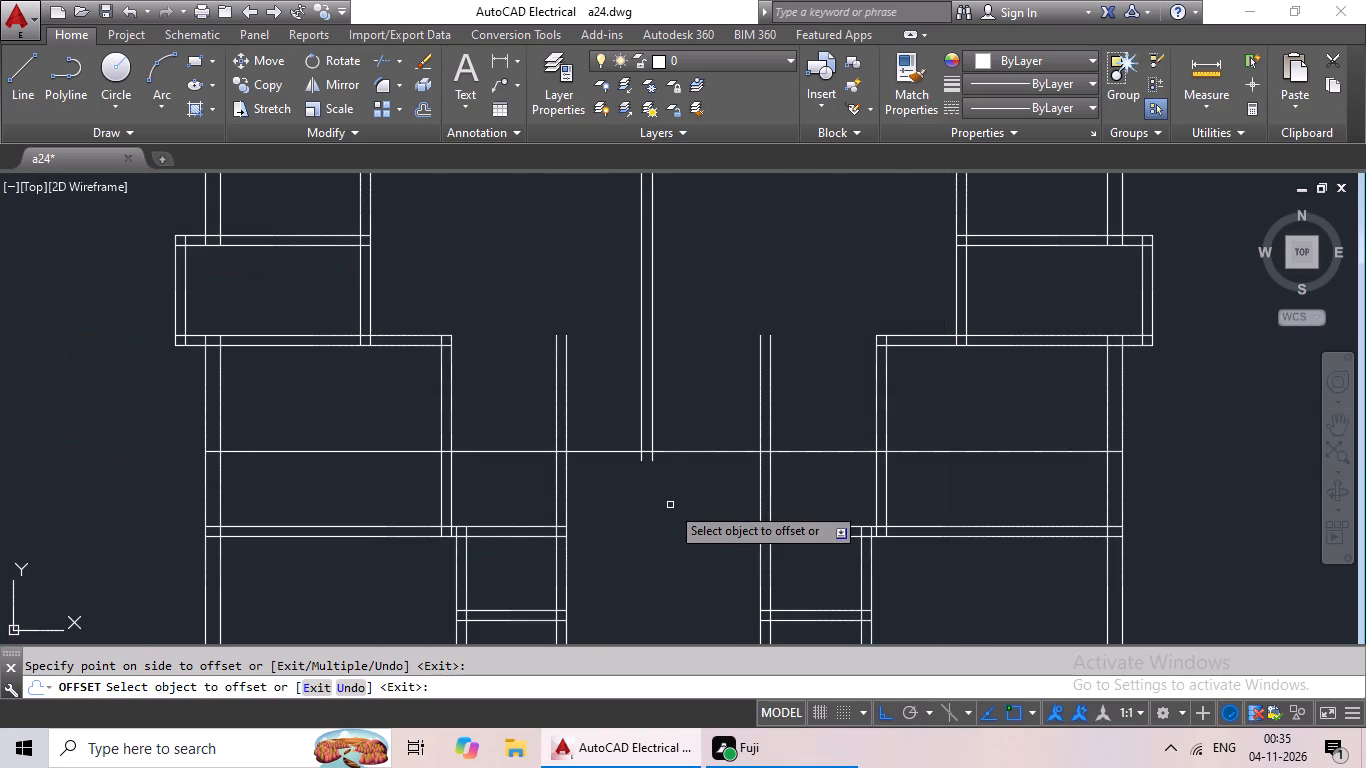
pyautogui.press('Escape')
# Trim the new stair top line out of both living areas and the passages beside the stair, leaving it between the stair walls.
pyautogui.write('tr')
pyautogui.press('space')
pyautogui.press('space')
pyautogui.scroll(1, 982, 472)
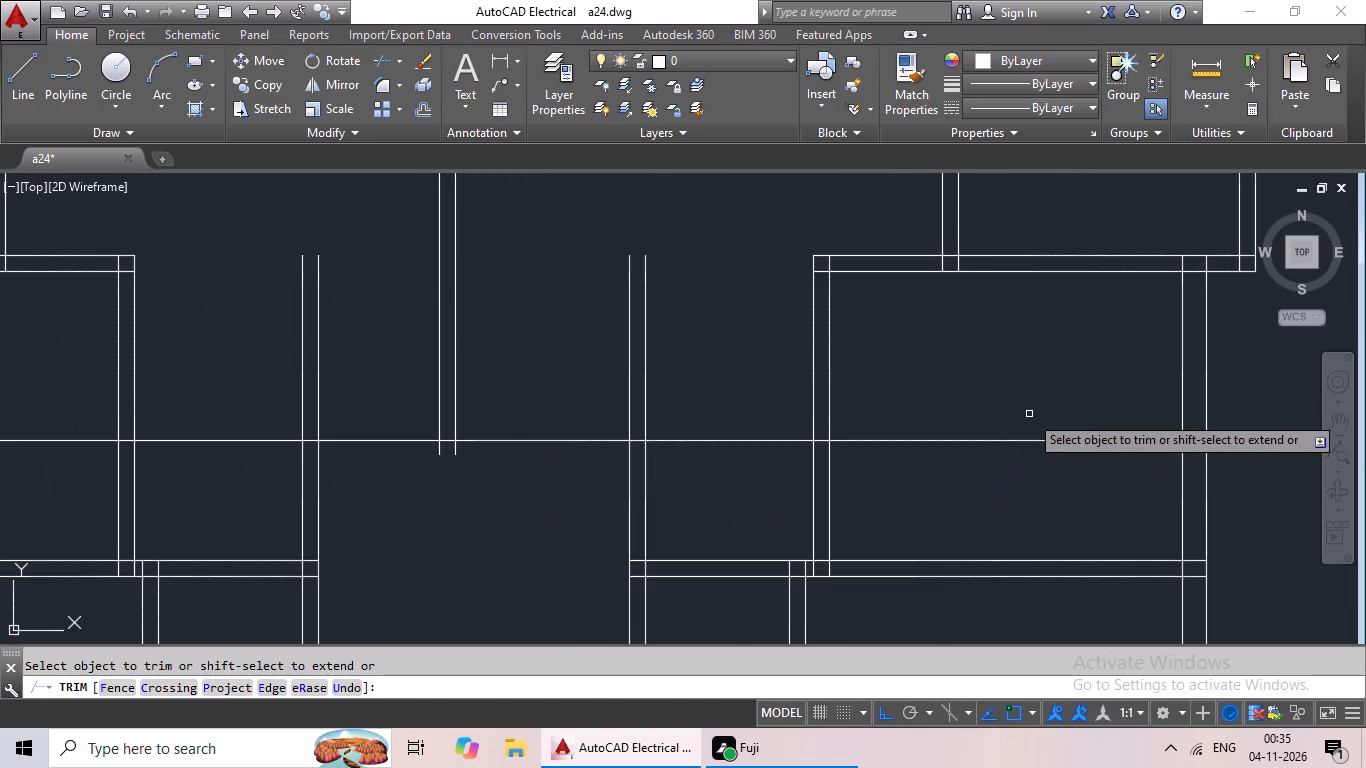
pyautogui.moveTo(1032, 410); pyautogui.dragTo(914, 484)
pyautogui.click(914, 484)
pyautogui.moveTo(741, 395); pyautogui.dragTo(698, 478)
pyautogui.click(698, 478)
pyautogui.scroll(-2, 734, 476)
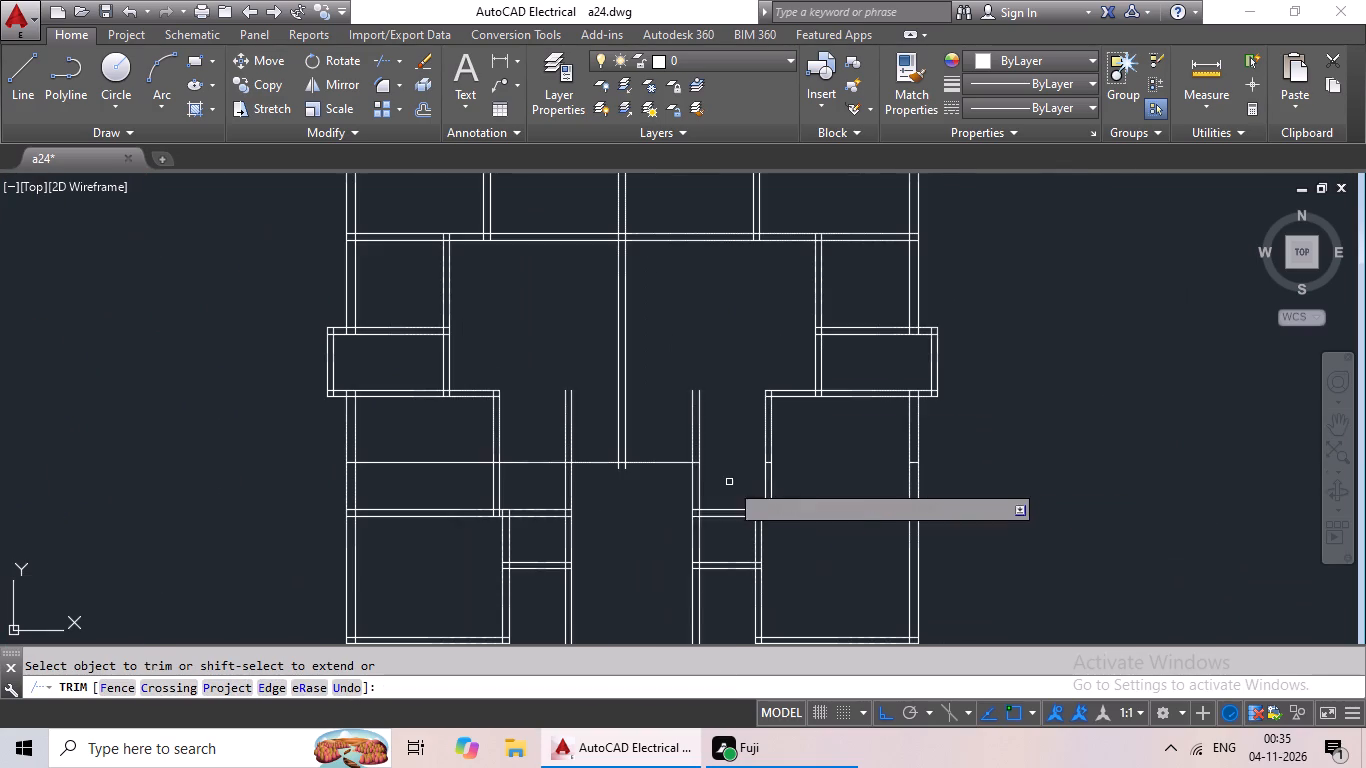
pyautogui.scroll(3, 503, 455)
pyautogui.moveTo(589, 428); pyautogui.dragTo(553, 495)
pyautogui.click(552, 496)
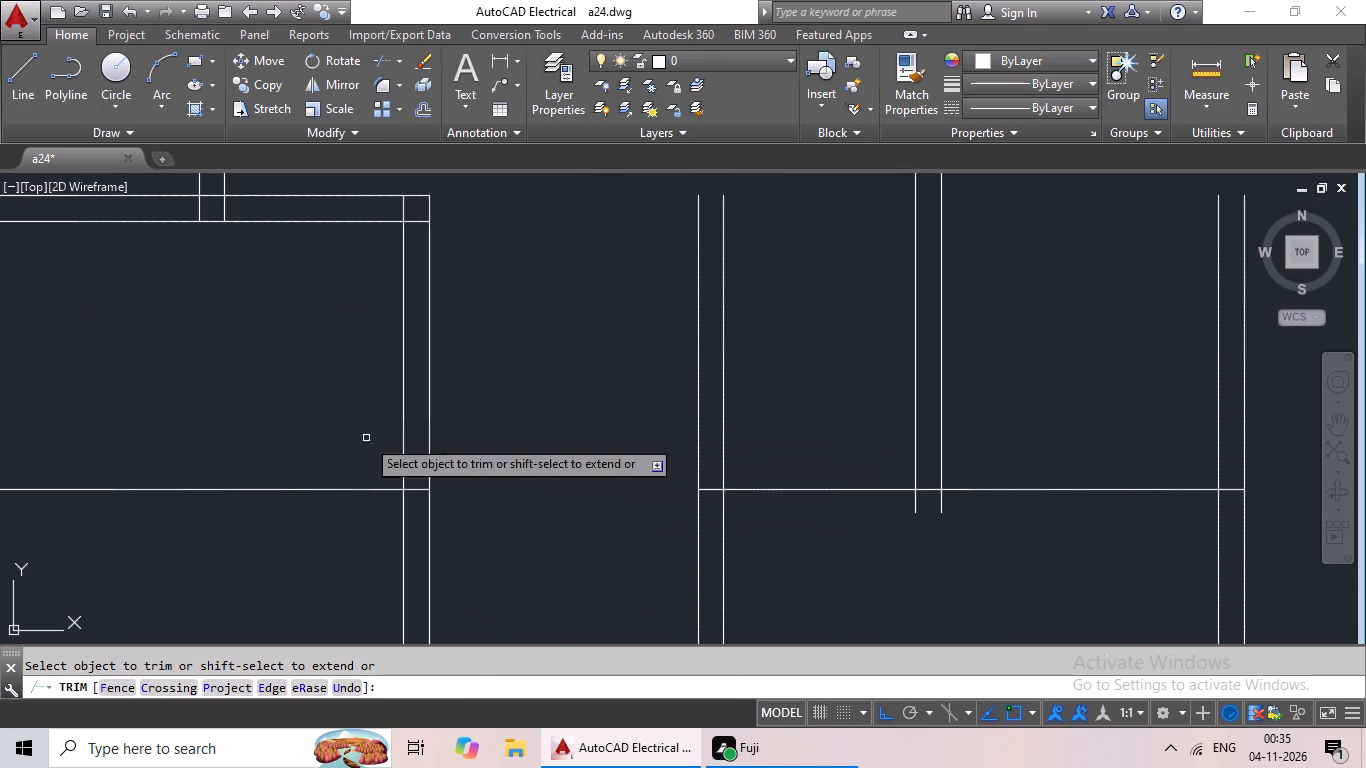
pyautogui.moveTo(319, 403); pyautogui.dragTo(243, 504)
pyautogui.click(243, 504)
pyautogui.scroll(-1, 279, 487)
pyautogui.moveTo(280, 487); pyautogui.dragTo(529, 480, button='middle')
pyautogui.press('Escape')
pyautogui.press('Escape')
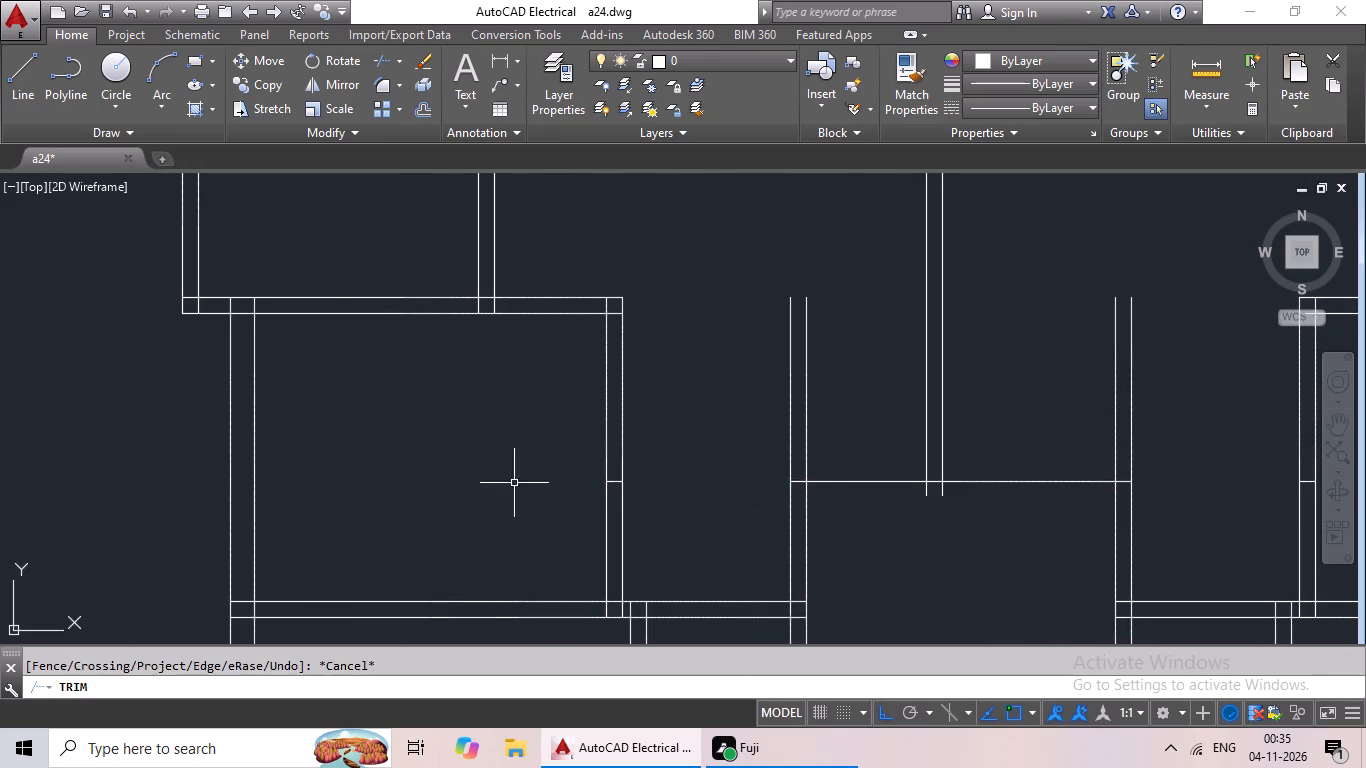
# Erase the leftover line fragments inside both living areas' inner walls and the right exterior wall.
pyautogui.scroll(6, 599, 473)
pyautogui.moveTo(594, 403); pyautogui.dragTo(533, 507)
pyautogui.click(533, 507)
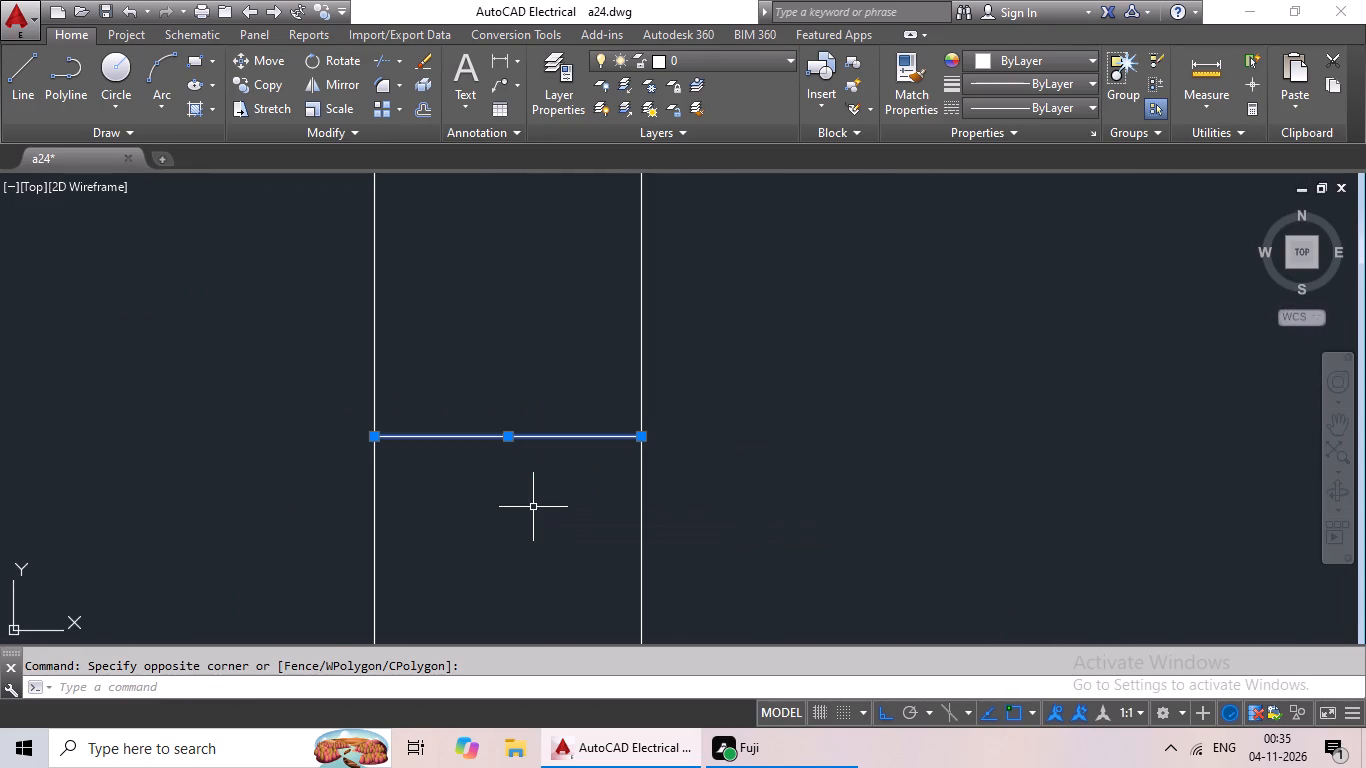
pyautogui.press('Delete')
pyautogui.scroll(-4, 659, 534)
pyautogui.scroll(-2, 738, 511)
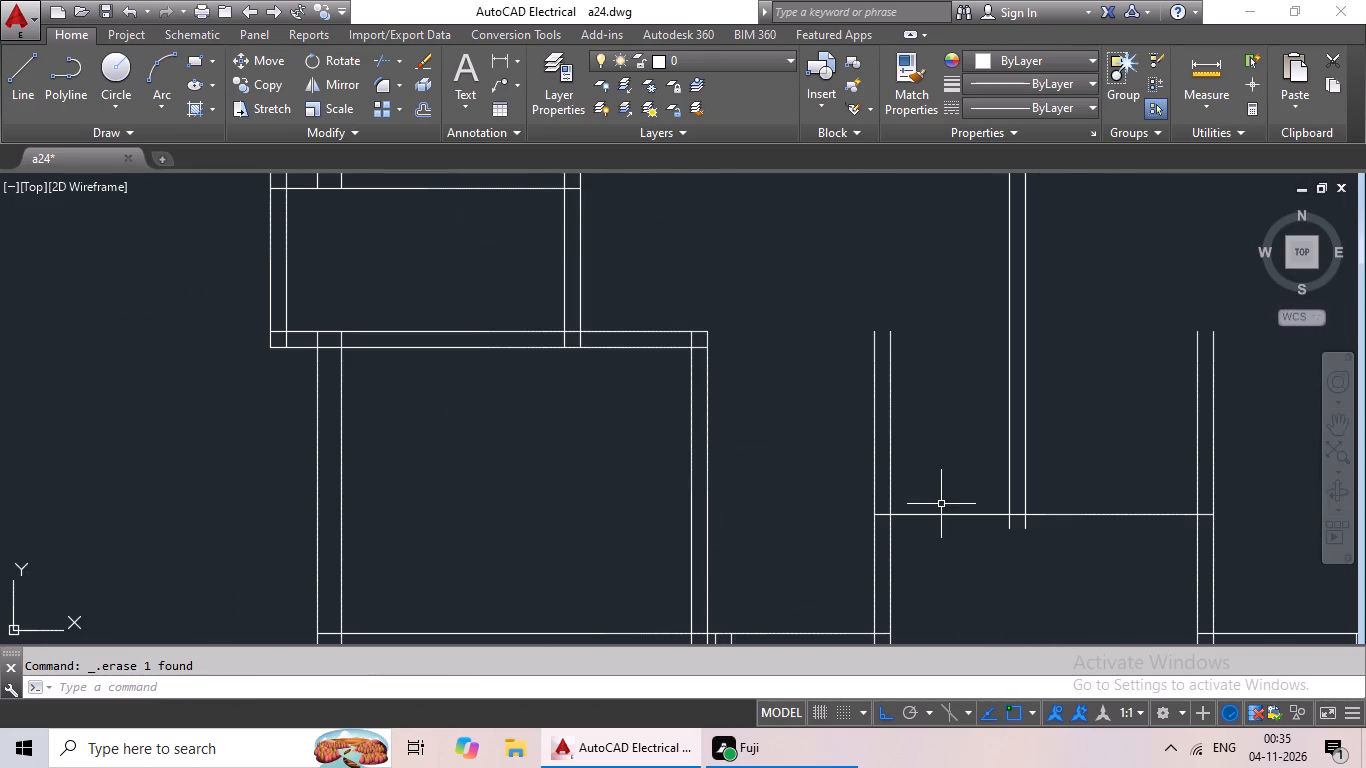
pyautogui.scroll(-2, 930, 520)
pyautogui.moveTo(972, 556); pyautogui.dragTo(499, 455, button='middle')
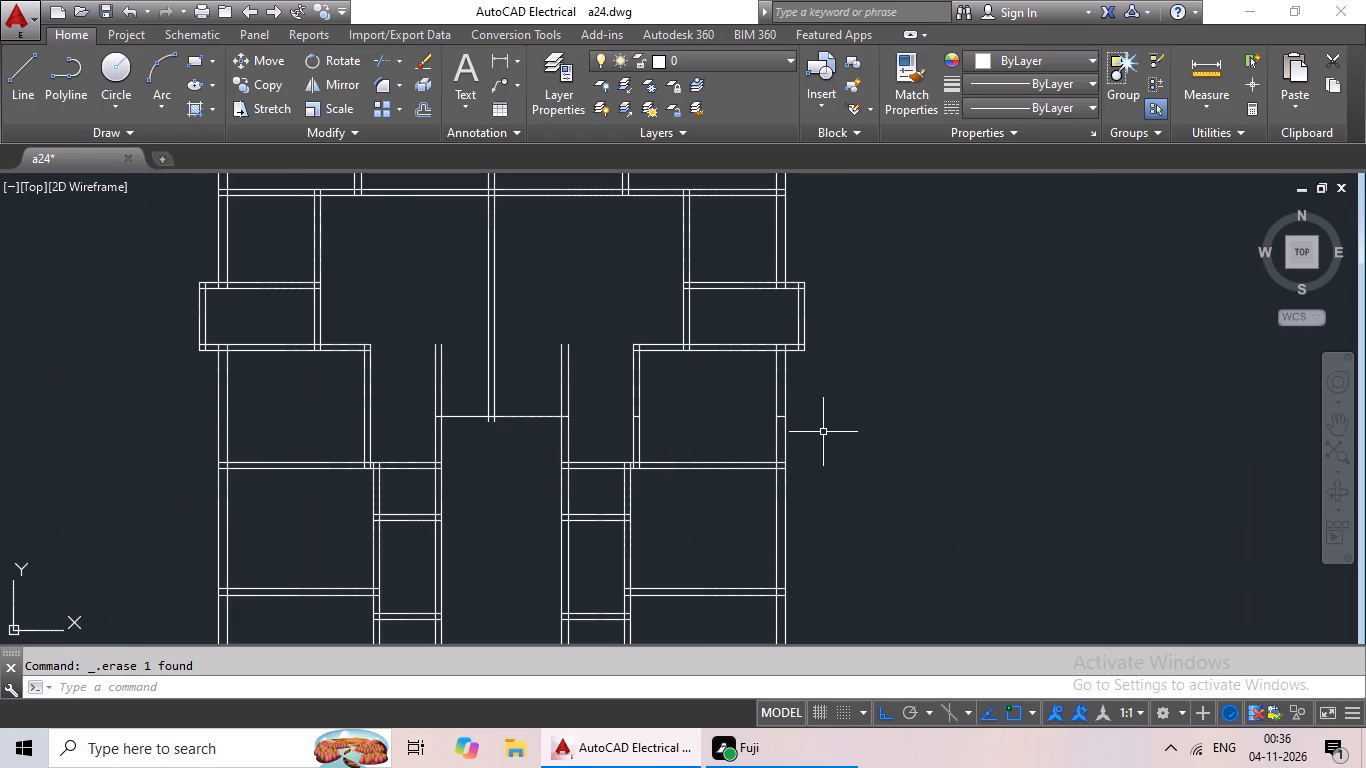
pyautogui.scroll(6, 795, 435)
pyautogui.moveTo(737, 225); pyautogui.dragTo(708, 367)
pyautogui.click(708, 367)
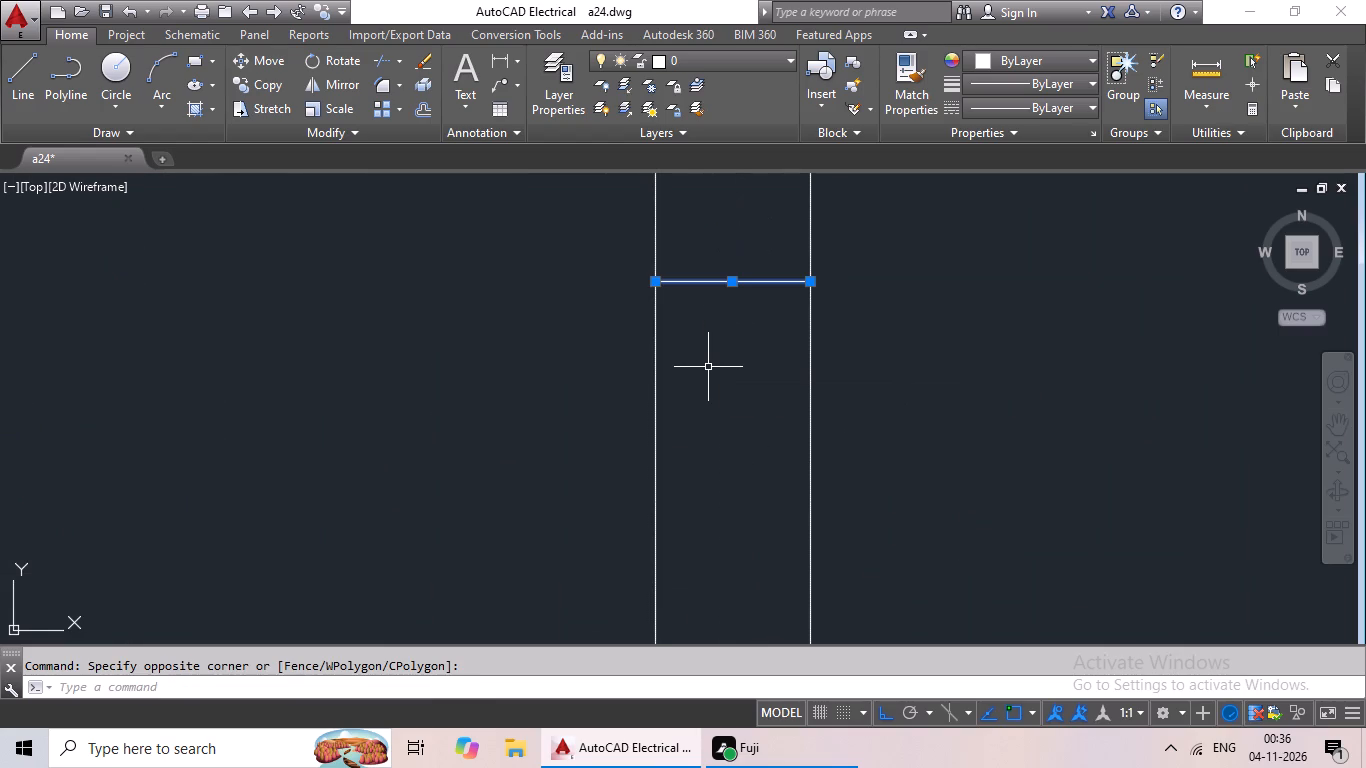
pyautogui.press('Delete')
pyautogui.scroll(-3, 724, 361)
pyautogui.moveTo(522, 356); pyautogui.dragTo(930, 336, button='middle')
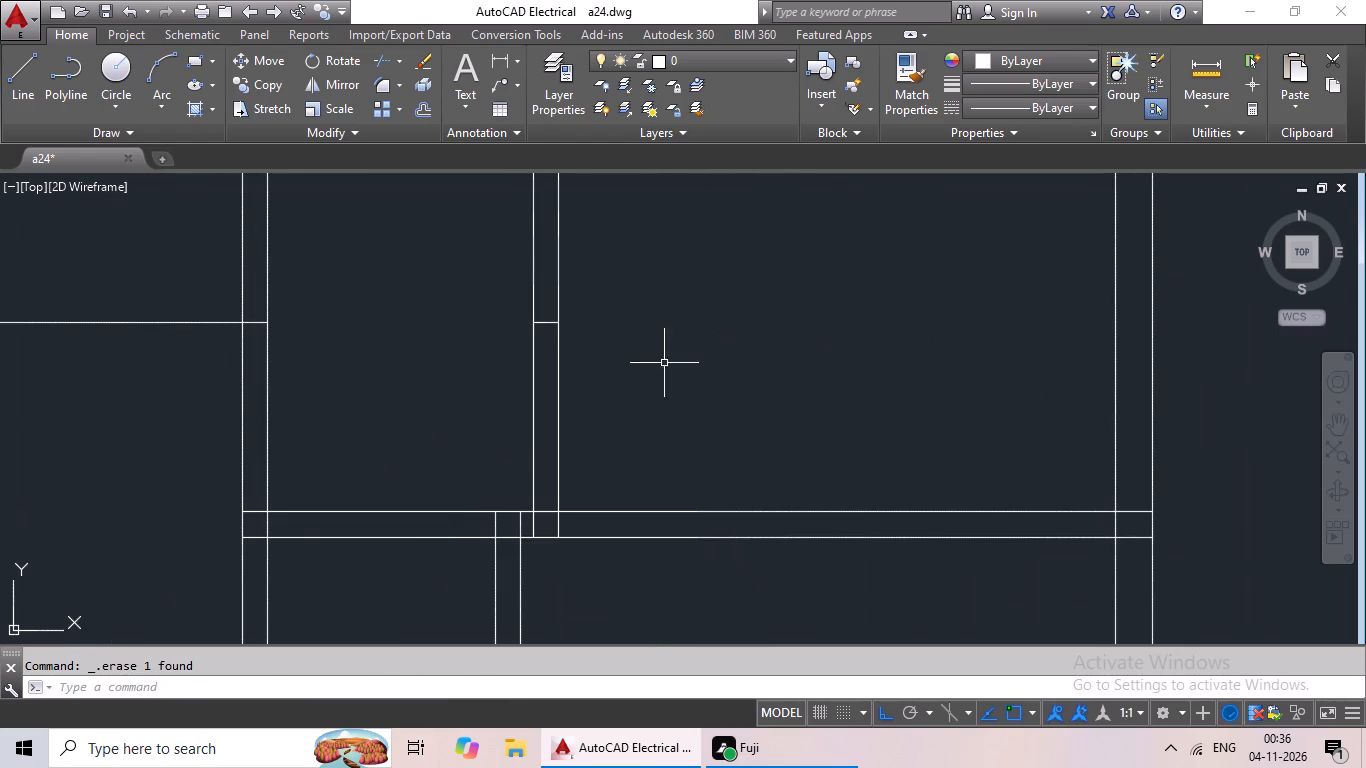
pyautogui.scroll(4, 558, 330)
pyautogui.moveTo(470, 200); pyautogui.dragTo(440, 408)
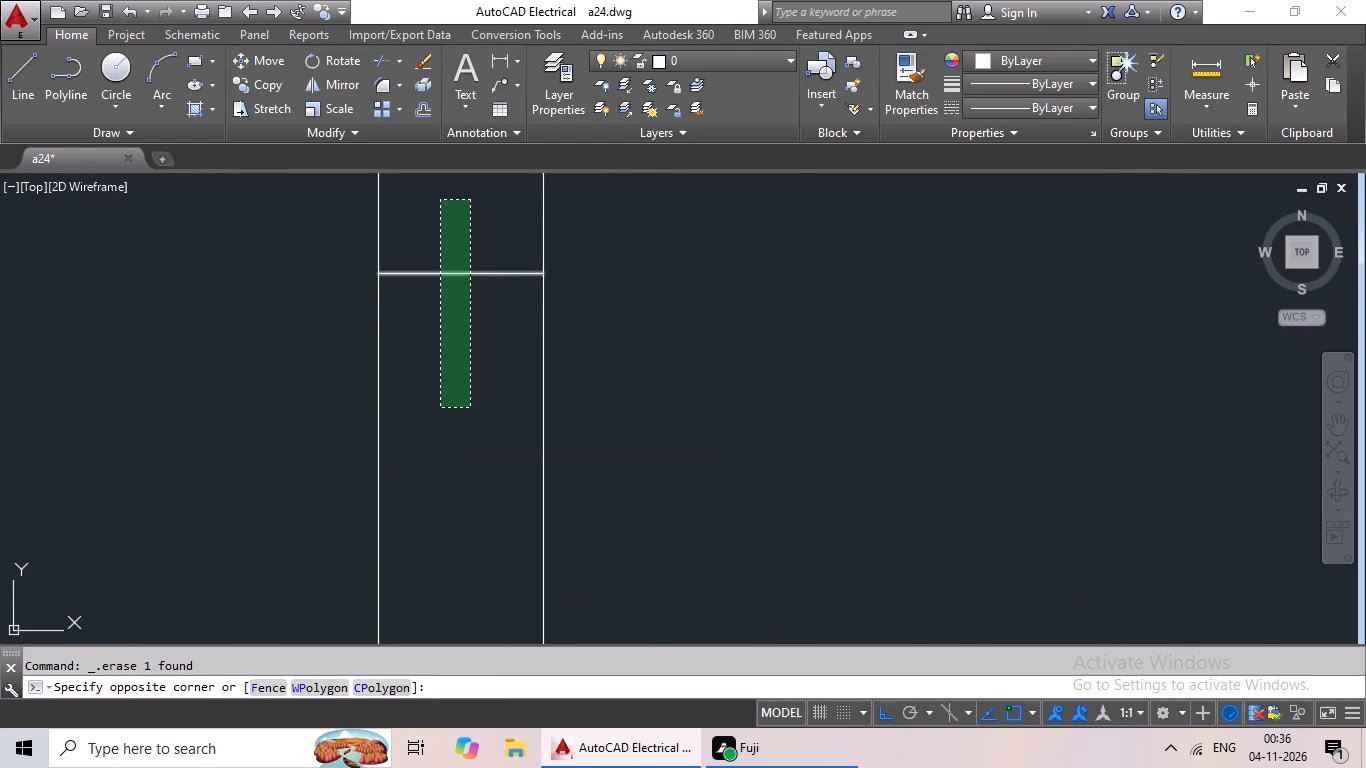
pyautogui.click(440, 408)
pyautogui.press('Delete')
pyautogui.scroll(-5, 479, 417)
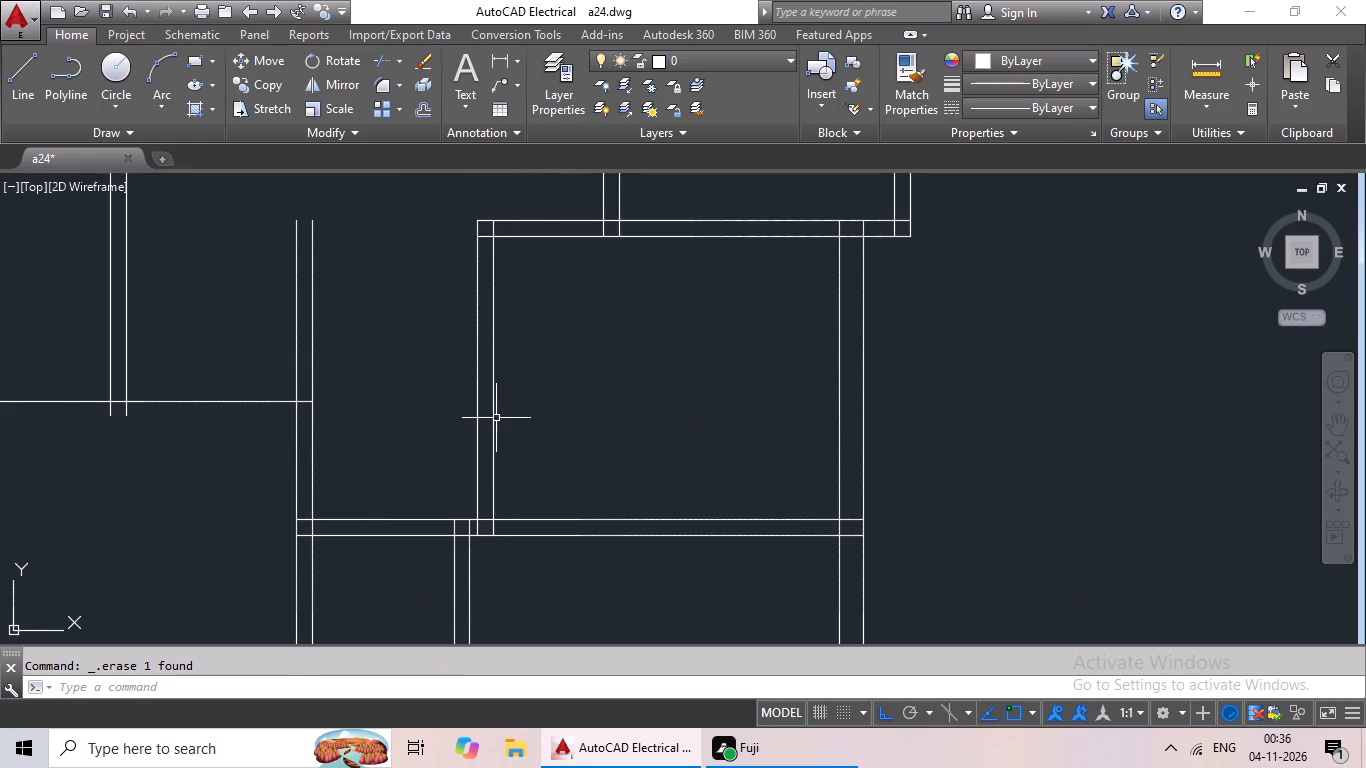
# Offset the stair's top line 6" upward to give its top wall thickness.
pyautogui.moveTo(496, 418); pyautogui.dragTo(710, 407, button='middle')
pyautogui.scroll(-2, 763, 409)
pyautogui.moveTo(722, 419); pyautogui.dragTo(780, 384, button='middle')
pyautogui.press('Escape')
pyautogui.press('Escape')
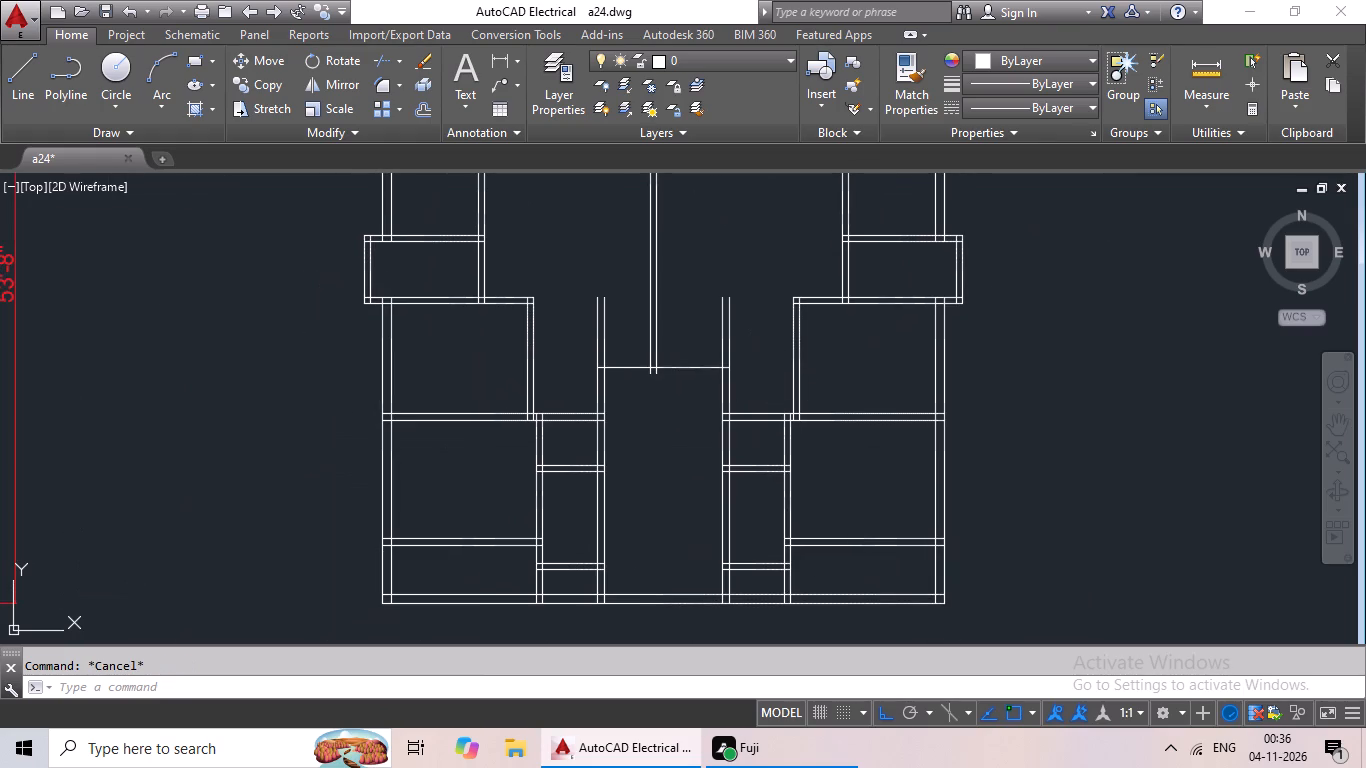
pyautogui.press('o')
pyautogui.press('Return')
pyautogui.write('6"')
pyautogui.press('Return')
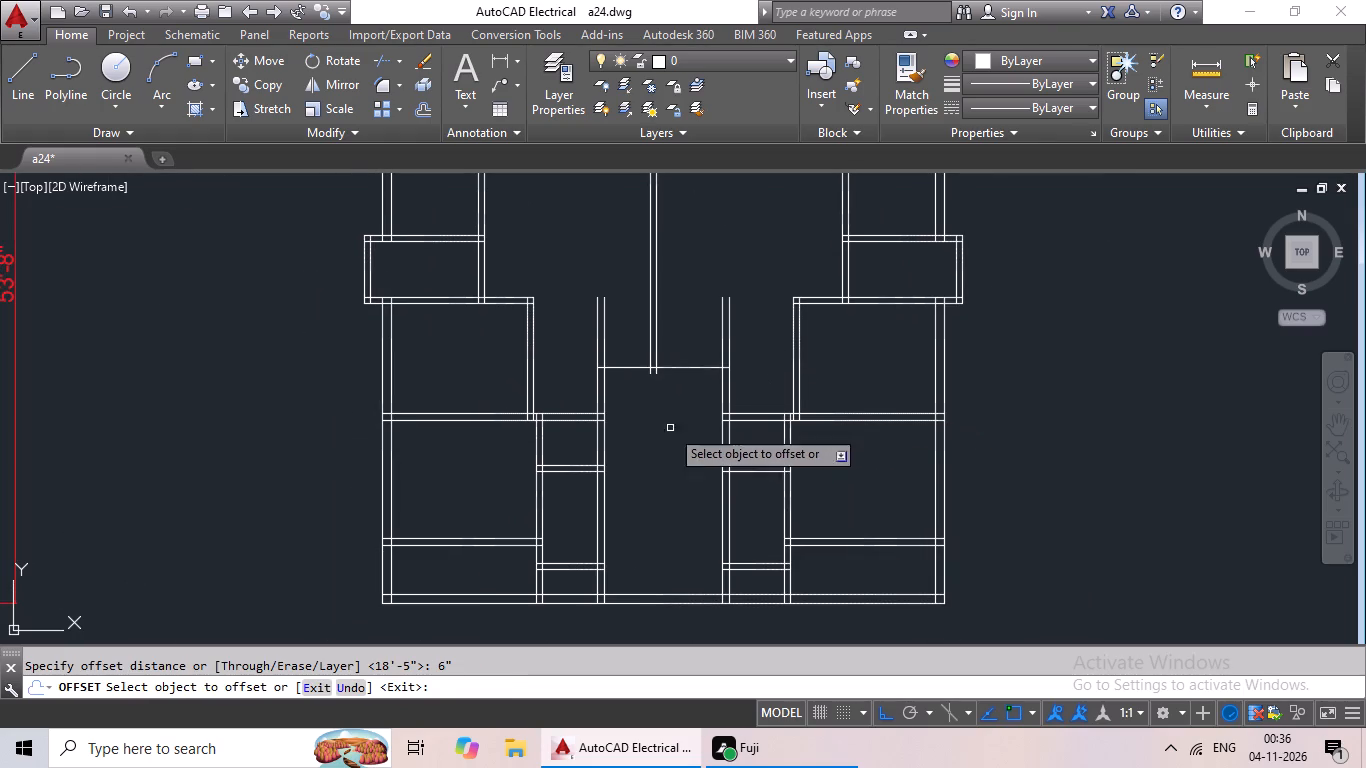
pyautogui.moveTo(683, 370); pyautogui.dragTo(688, 357)
pyautogui.click(695, 338)
pyautogui.scroll(2, 686, 381)
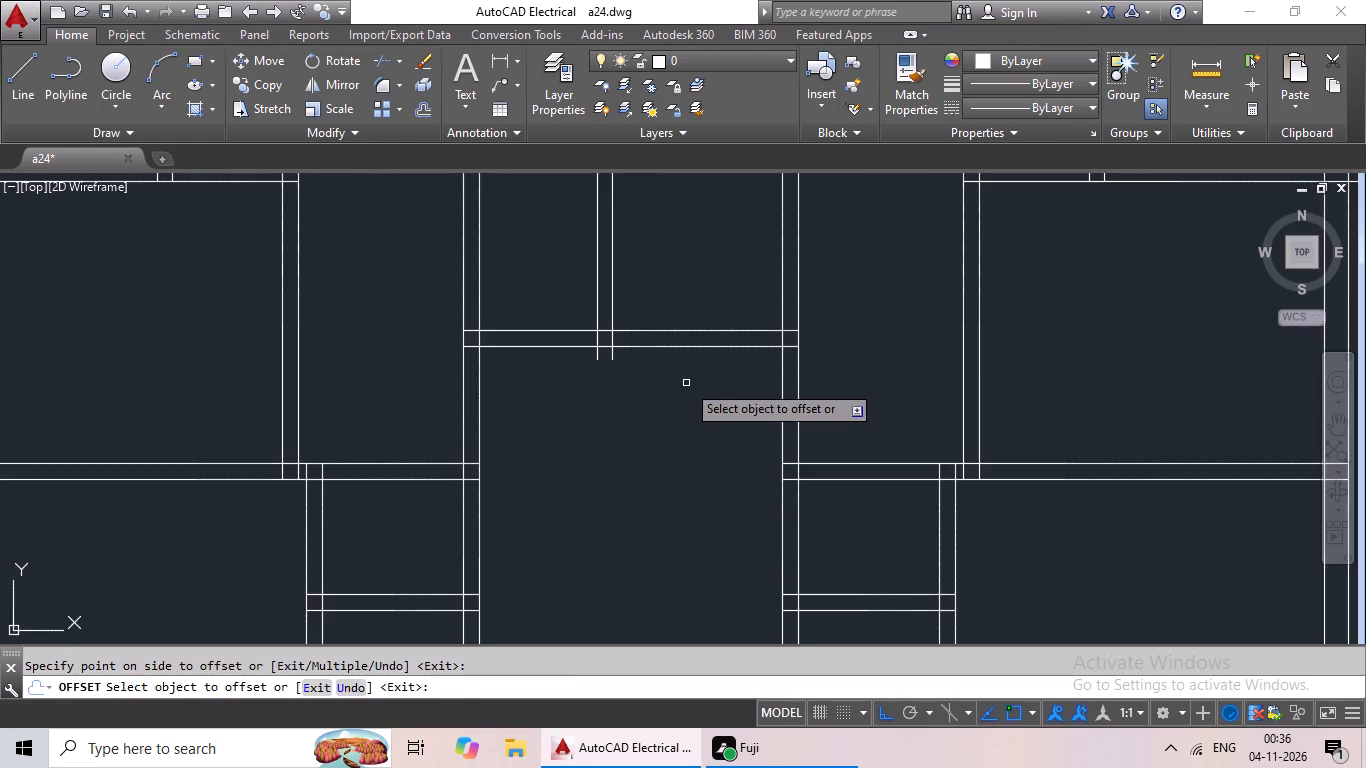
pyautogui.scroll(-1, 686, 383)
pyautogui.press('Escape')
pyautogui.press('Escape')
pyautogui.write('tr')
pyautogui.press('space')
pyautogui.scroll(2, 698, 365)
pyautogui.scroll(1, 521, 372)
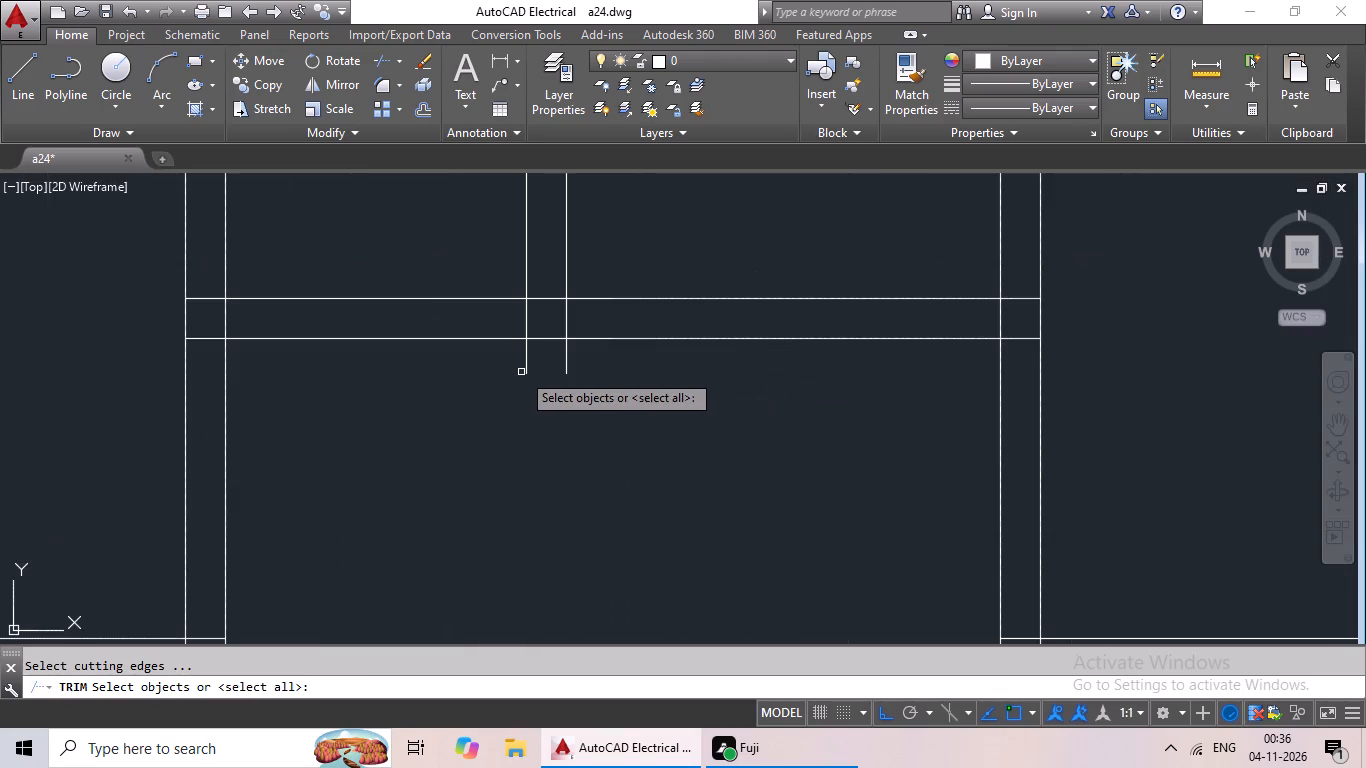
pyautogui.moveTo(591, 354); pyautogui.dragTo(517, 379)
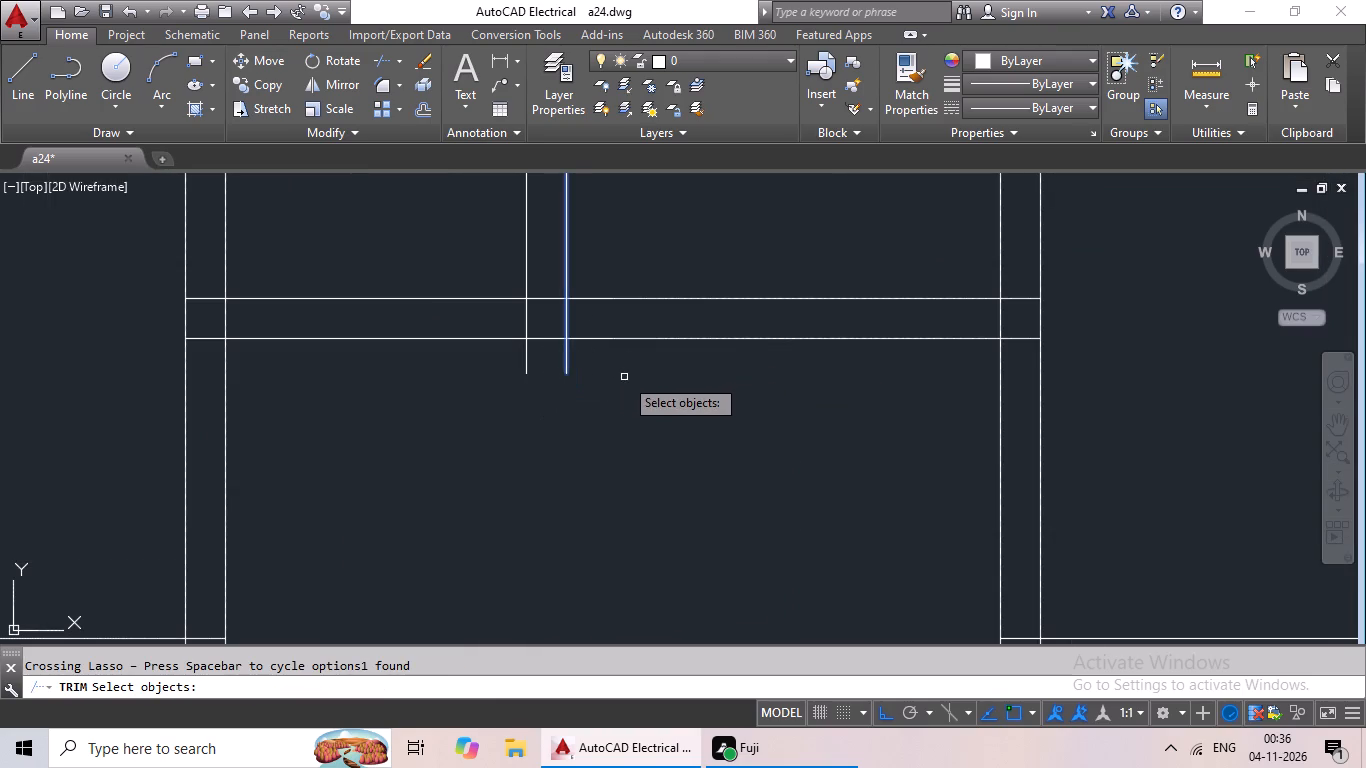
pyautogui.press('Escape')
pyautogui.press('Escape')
# Trim the ends of the central dividing wall's two lines that project below the stair's top wall.
pyautogui.write('tr')
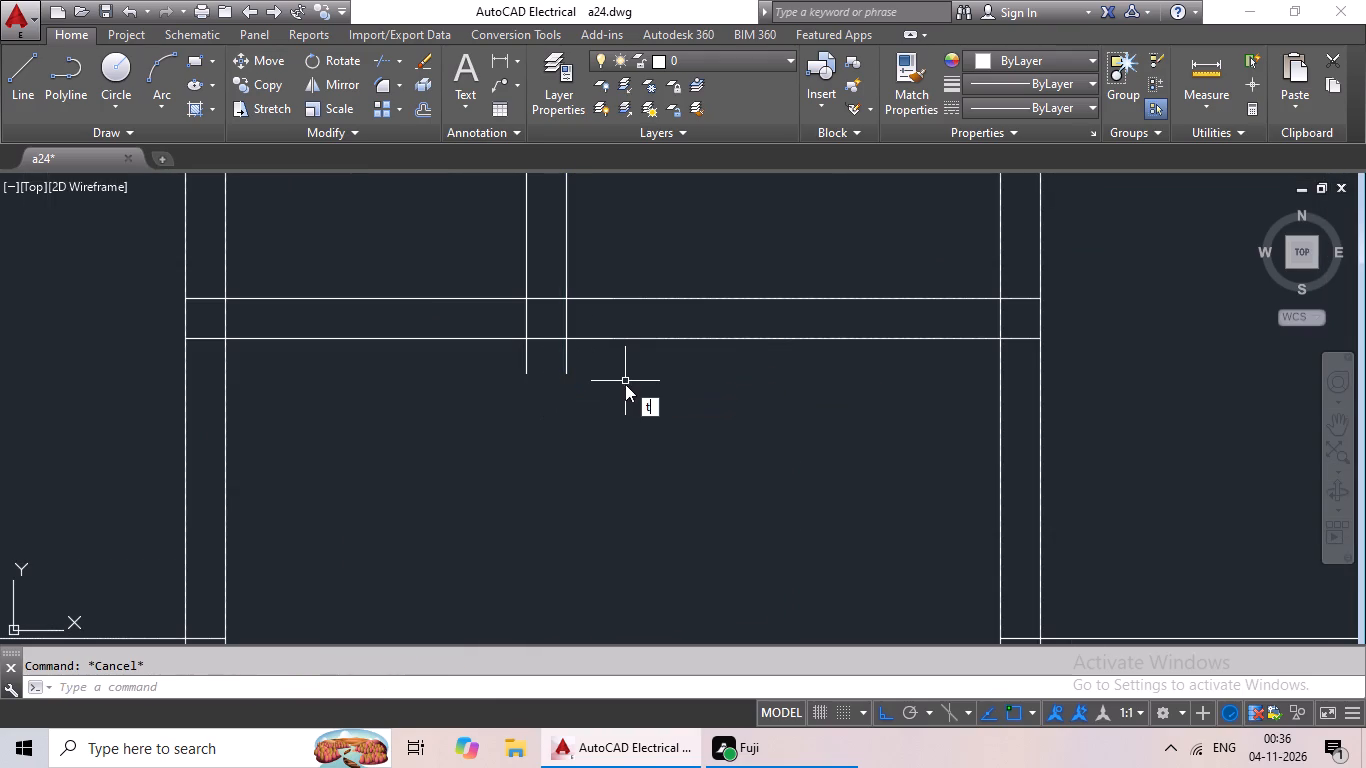
pyautogui.press('space')
pyautogui.press('space')
pyautogui.scroll(-6, 634, 383)
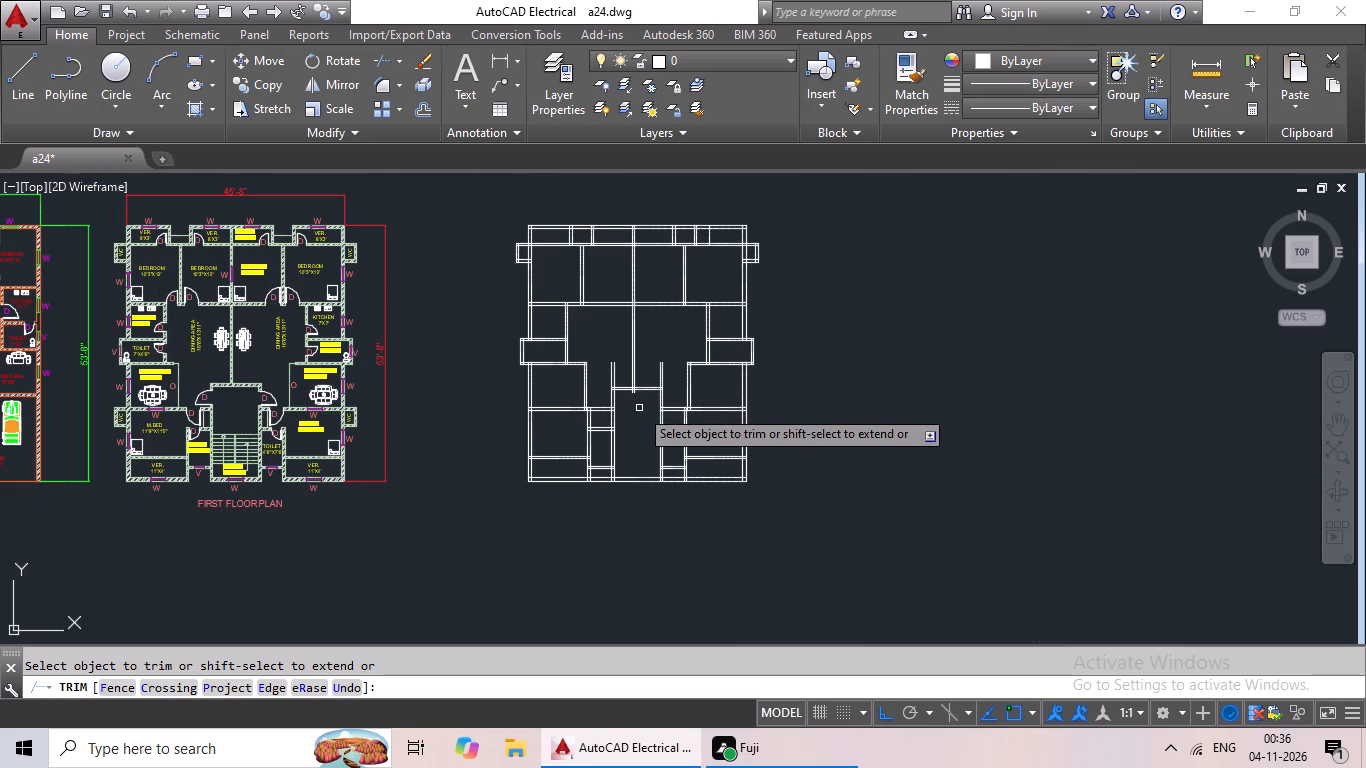
pyautogui.scroll(5, 632, 407)
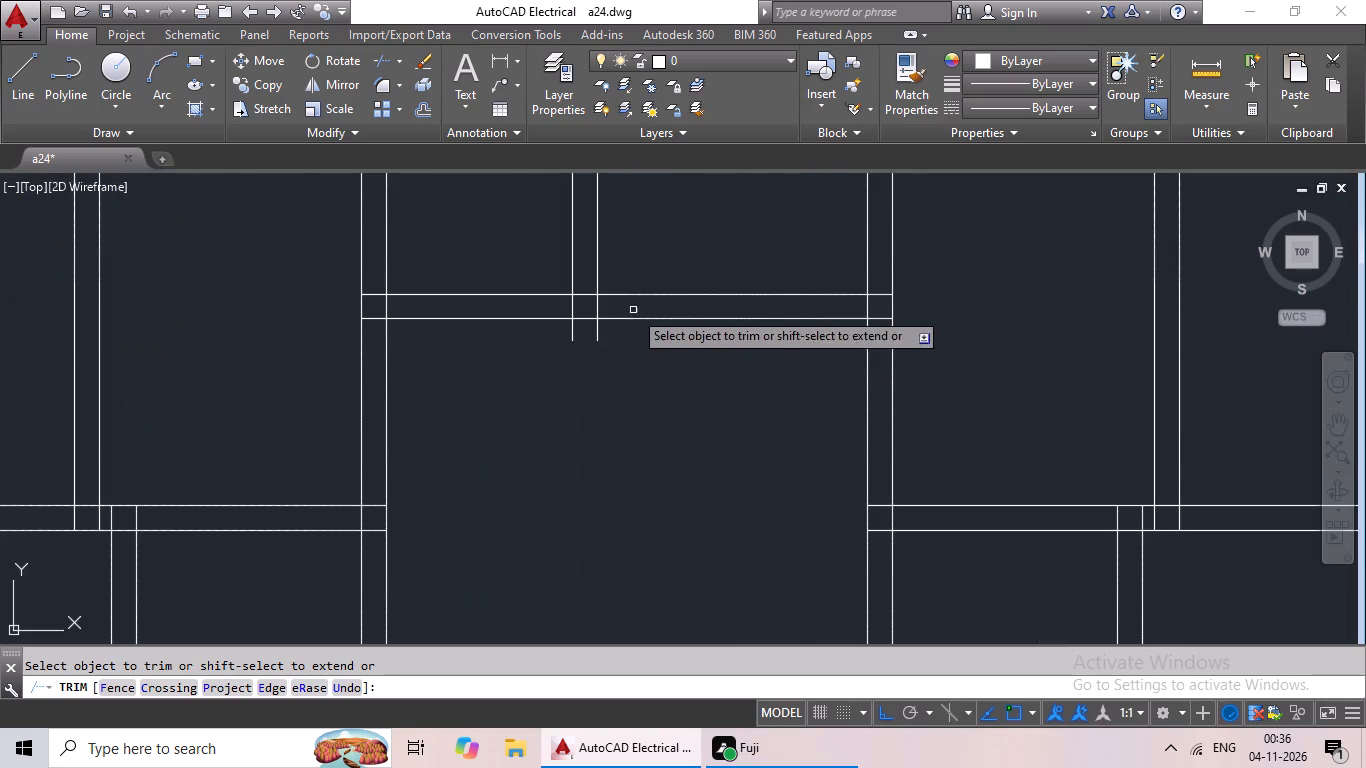
pyautogui.scroll(2, 591, 322)
pyautogui.moveTo(681, 336); pyautogui.dragTo(505, 365)
pyautogui.click(505, 365)
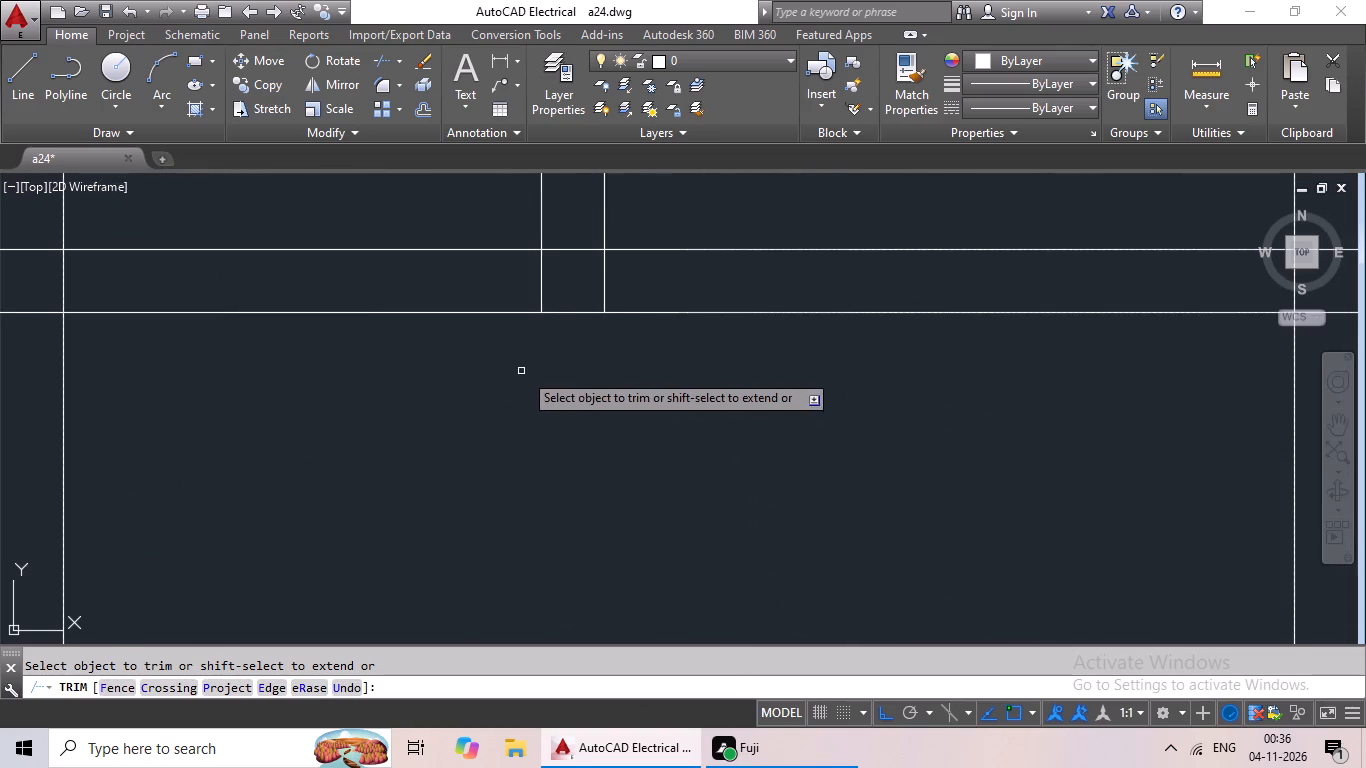
# Trim both stair side walls' double lines where they extend above the stair's top wall.
pyautogui.scroll(-7, 552, 374)
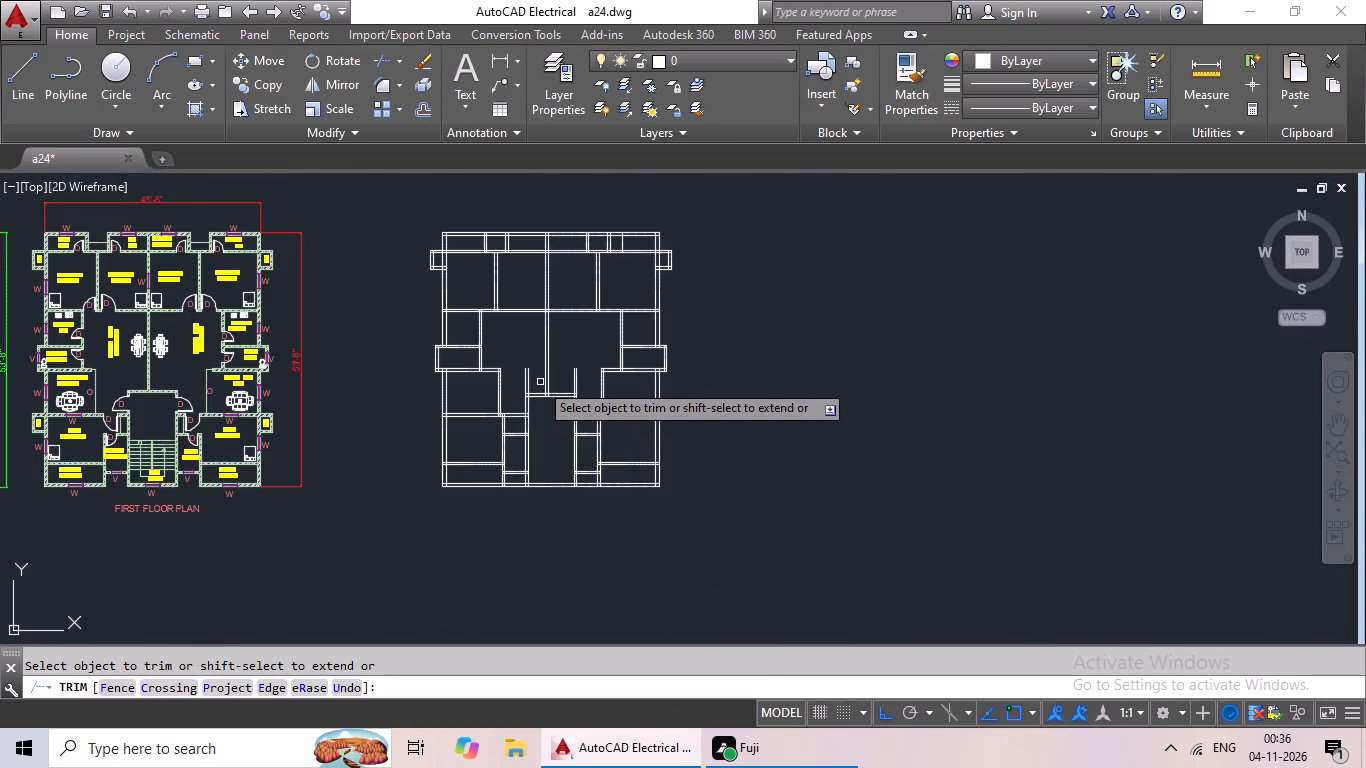
pyautogui.scroll(5, 539, 382)
pyautogui.moveTo(522, 355); pyautogui.dragTo(383, 428)
pyautogui.click(383, 428)
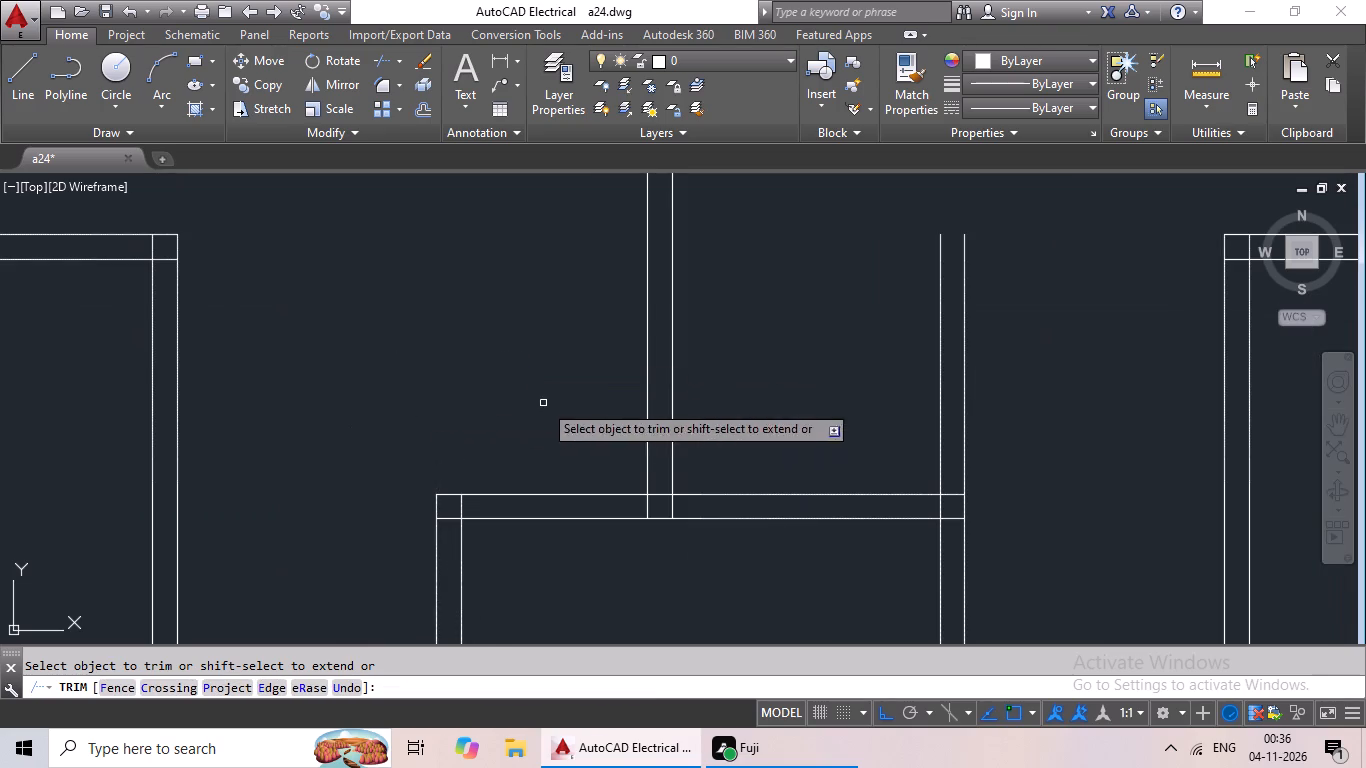
pyautogui.scroll(-1, 548, 403)
pyautogui.scroll(3, 838, 388)
pyautogui.moveTo(850, 376); pyautogui.dragTo(512, 509)
pyautogui.click(512, 509)
pyautogui.scroll(-3, 586, 453)
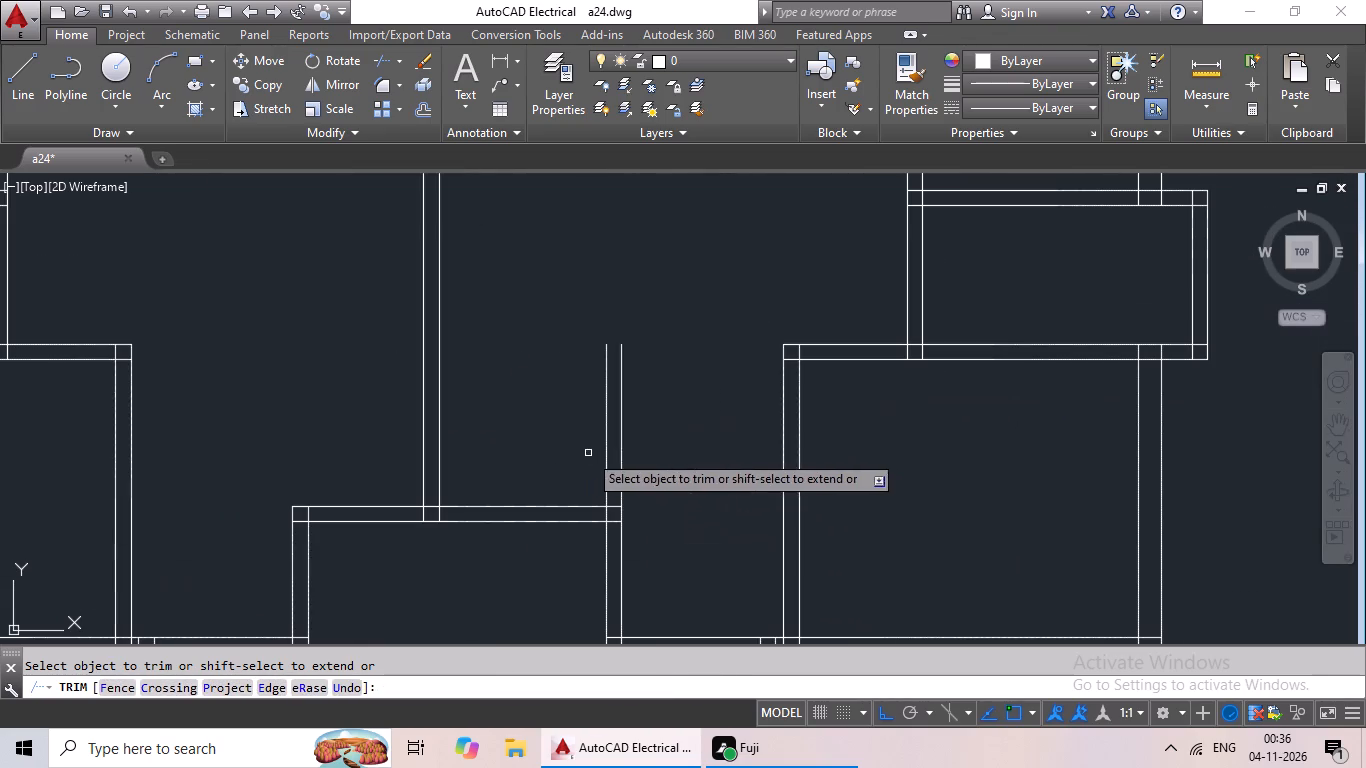
pyautogui.moveTo(703, 423); pyautogui.dragTo(548, 456)
pyautogui.click(548, 456)
# Trim both bottom exterior wall lines out of the two gaps between the stair and the verandas, below the lower toilets.
pyautogui.scroll(-3, 598, 437)
pyautogui.moveTo(563, 500); pyautogui.dragTo(637, 413, button='middle')
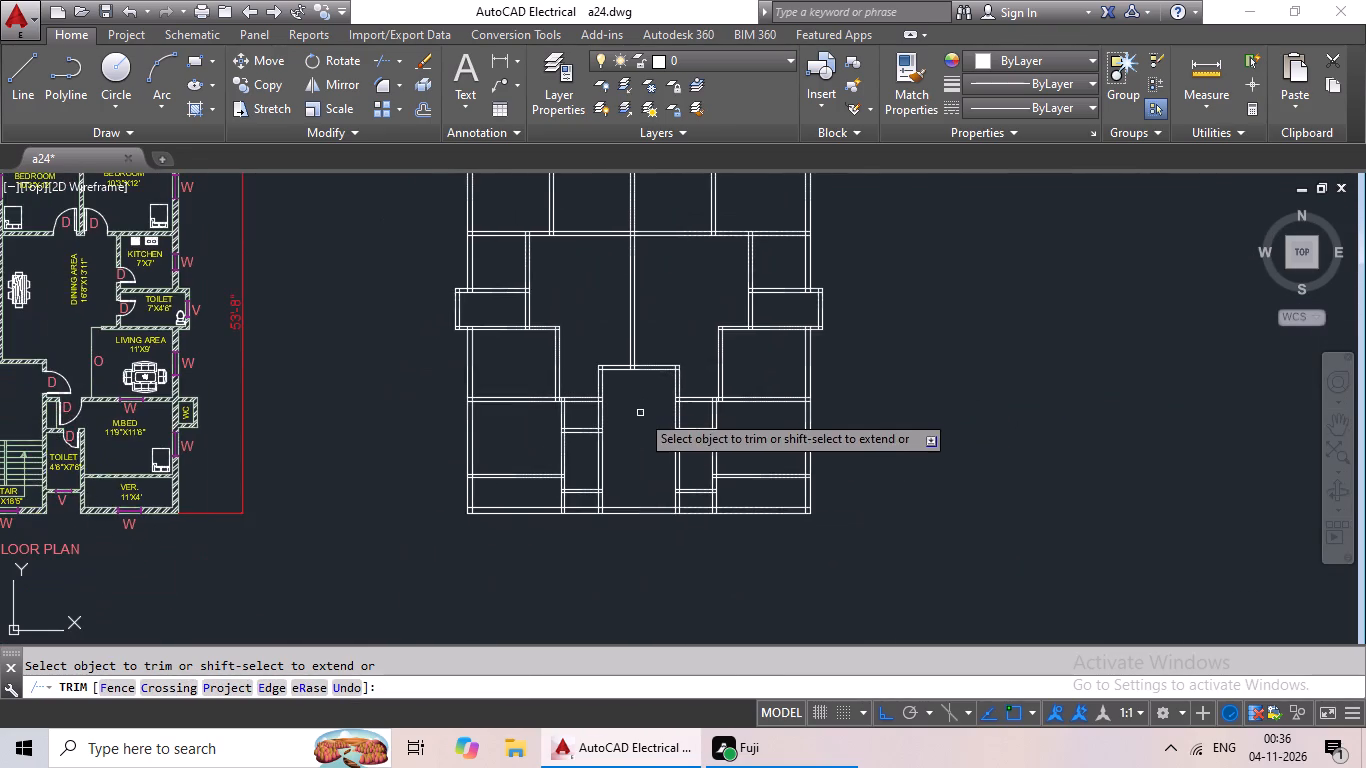
pyautogui.scroll(-1, 633, 419)
pyautogui.scroll(2, 644, 484)
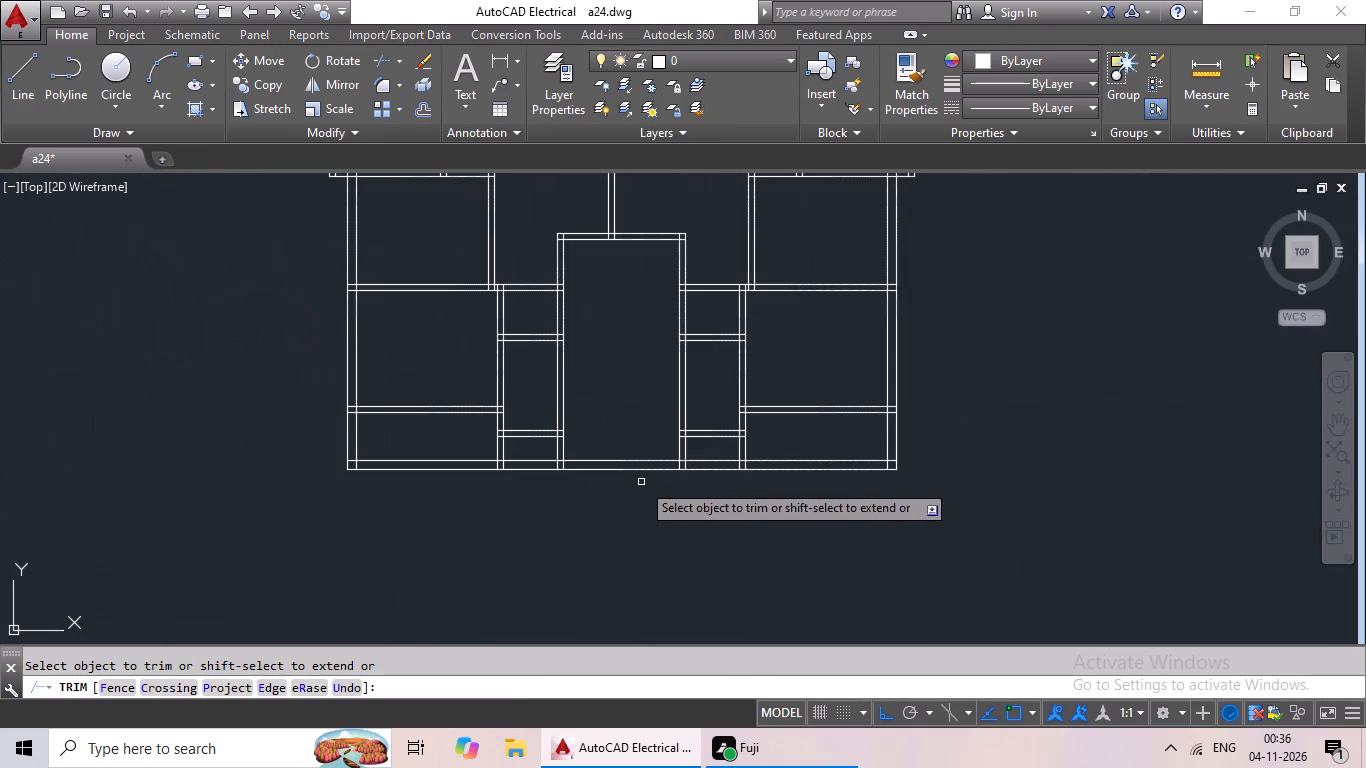
pyautogui.moveTo(657, 484); pyautogui.dragTo(777, 479, button='middle')
pyautogui.scroll(-1, 804, 474)
pyautogui.moveTo(799, 477); pyautogui.dragTo(855, 450, button='middle')
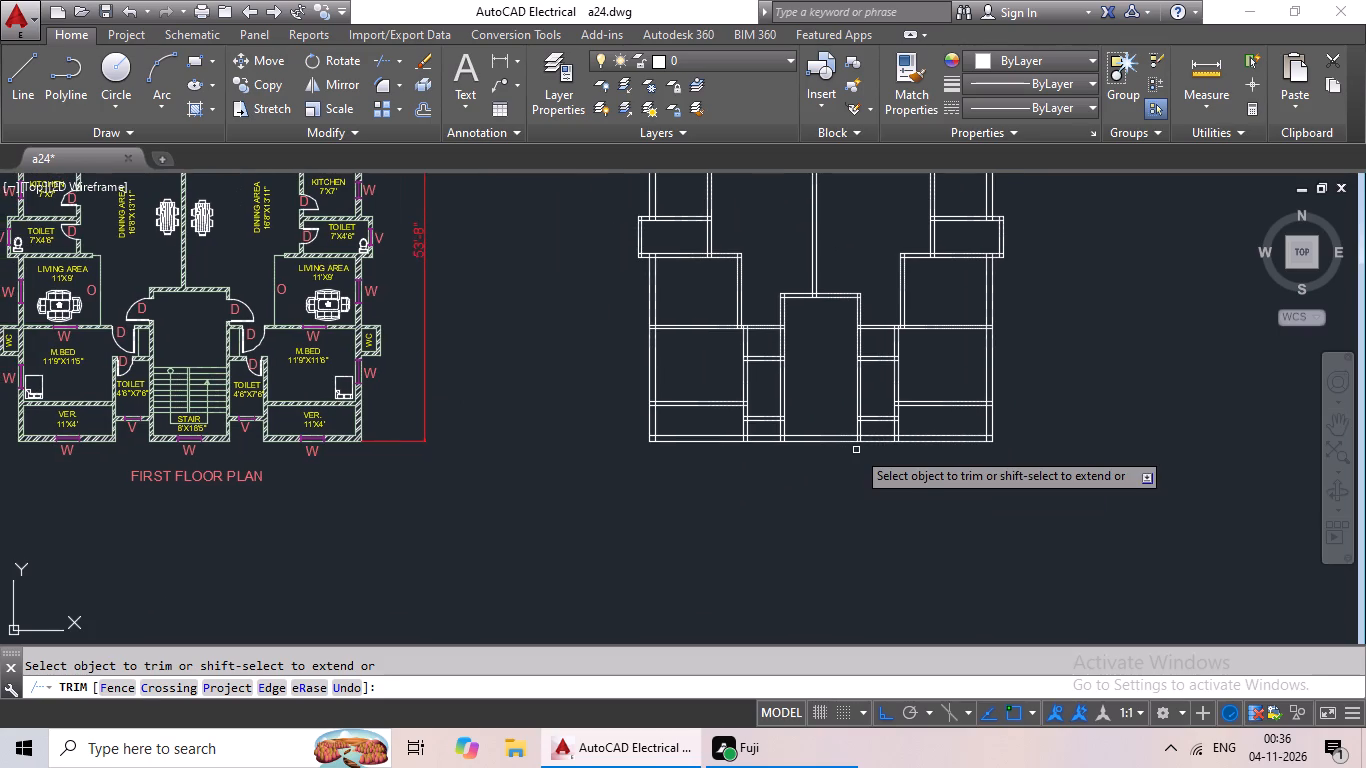
pyautogui.scroll(4, 773, 445)
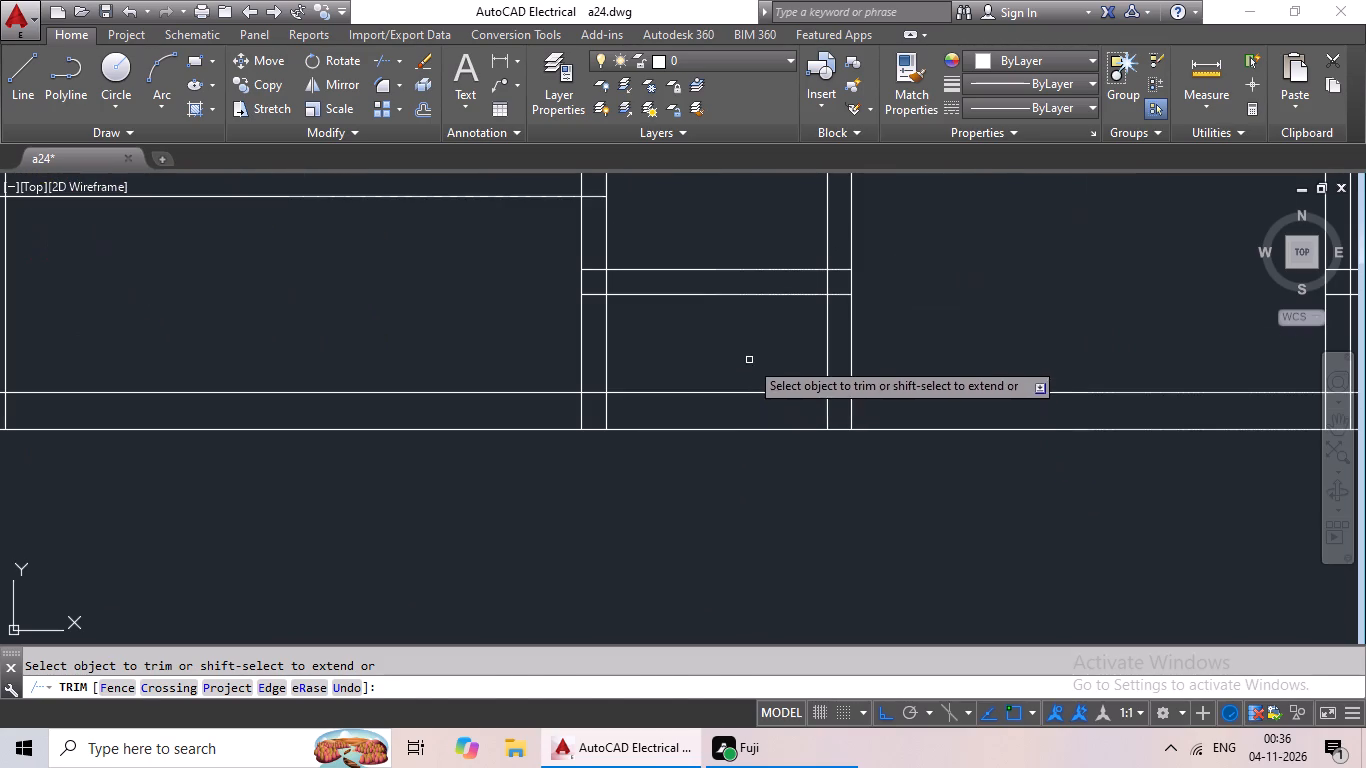
pyautogui.moveTo(749, 359); pyautogui.dragTo(686, 491)
pyautogui.click(686, 491)
pyautogui.scroll(-4, 730, 454)
pyautogui.moveTo(767, 473); pyautogui.dragTo(678, 504, button='middle')
pyautogui.scroll(5, 745, 485)
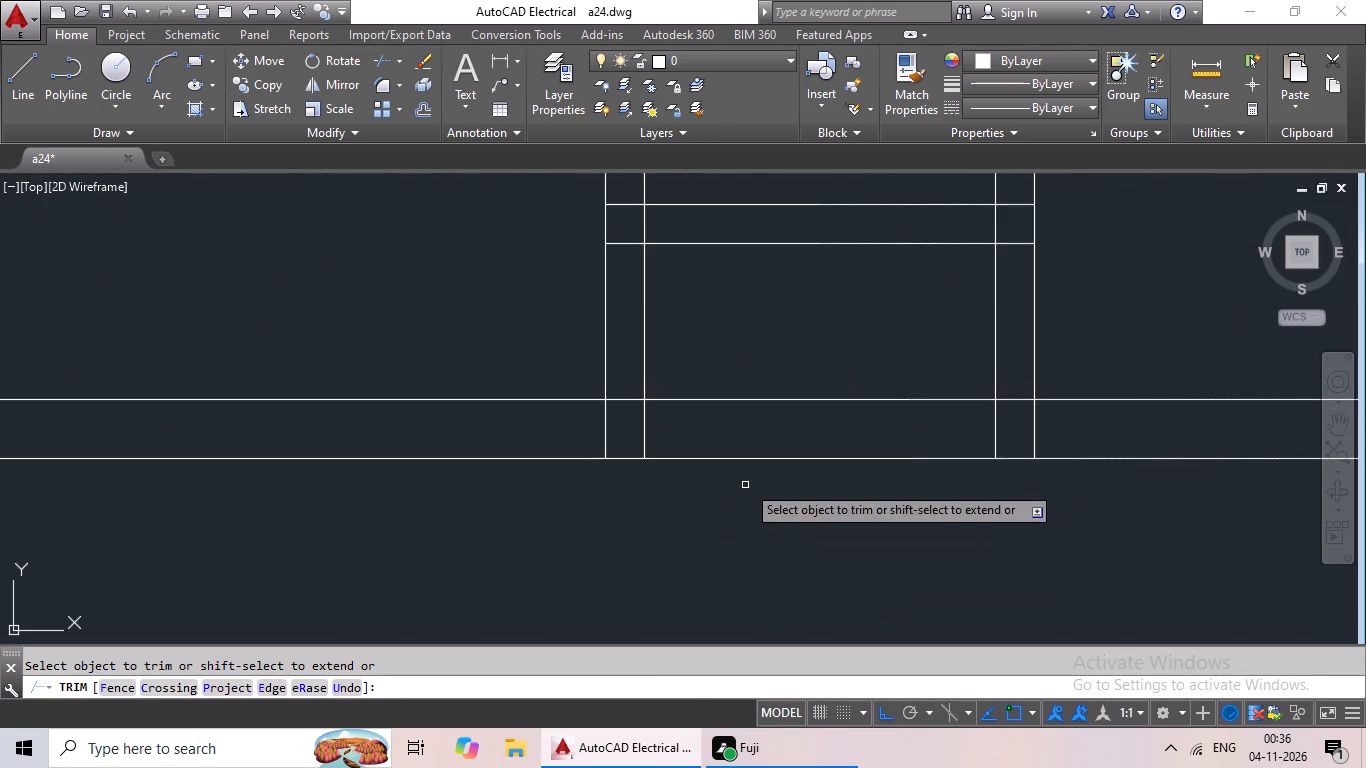
pyautogui.moveTo(781, 378); pyautogui.dragTo(714, 543)
pyautogui.moveTo(714, 542); pyautogui.dragTo(723, 532)
pyautogui.scroll(-5, 784, 497)
pyautogui.moveTo(681, 523); pyautogui.dragTo(758, 505, button='middle')
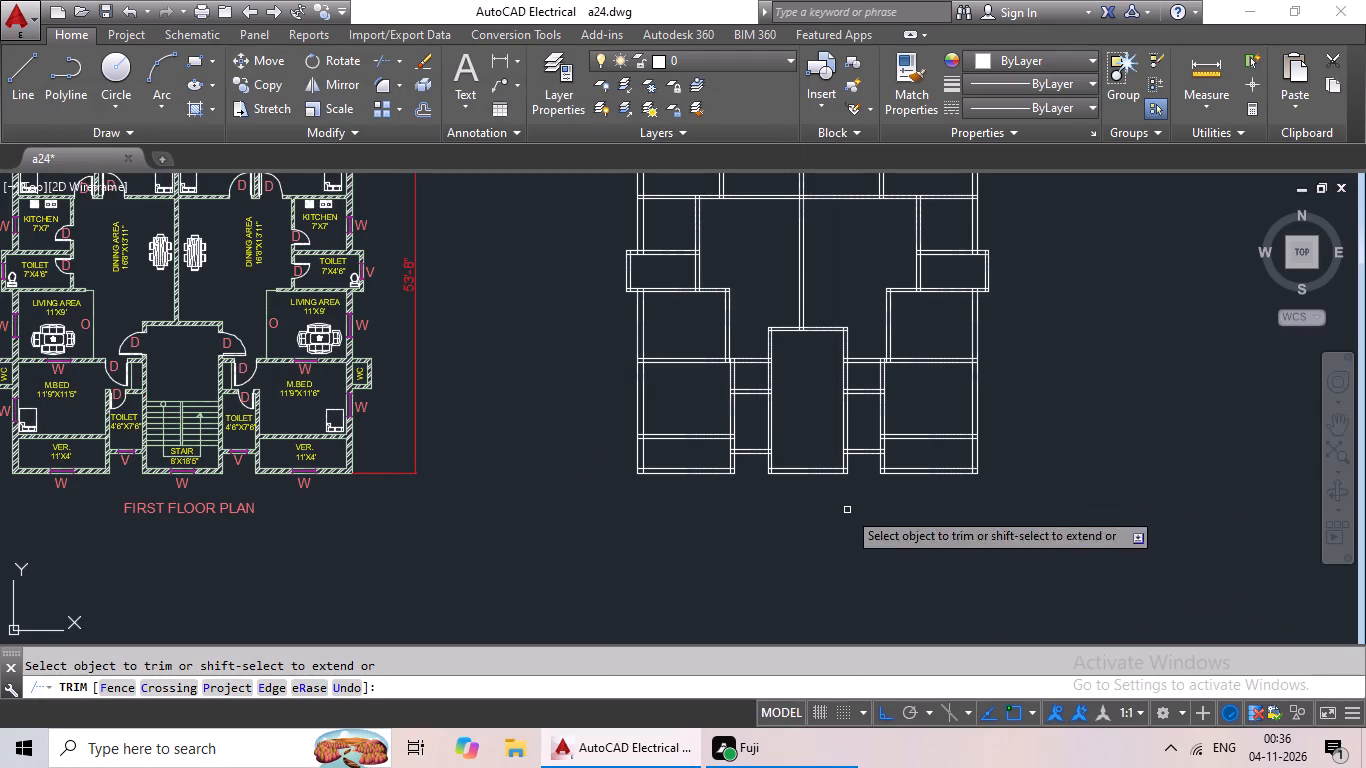
pyautogui.moveTo(769, 517); pyautogui.dragTo(855, 502, button='middle')
pyautogui.scroll(2, 919, 485)
pyautogui.moveTo(919, 481); pyautogui.dragTo(917, 481, button='middle')
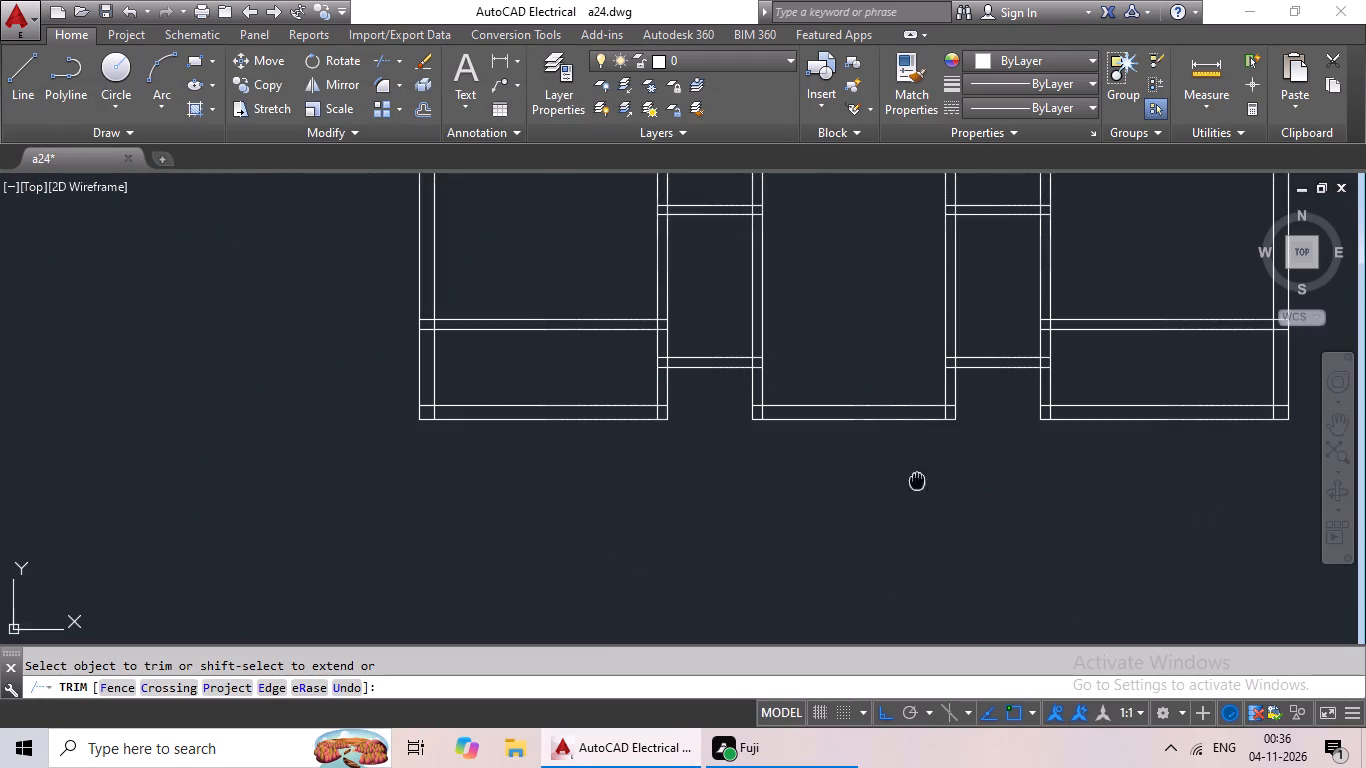
pyautogui.moveTo(917, 481); pyautogui.dragTo(806, 527, button='middle')
pyautogui.press('Escape')
pyautogui.scroll(-1, 806, 521)
pyautogui.press('Escape')
# Measure the stair's clear inside width along the bottom wall with a temporary linear dimension.
pyautogui.scroll(3, 785, 476)
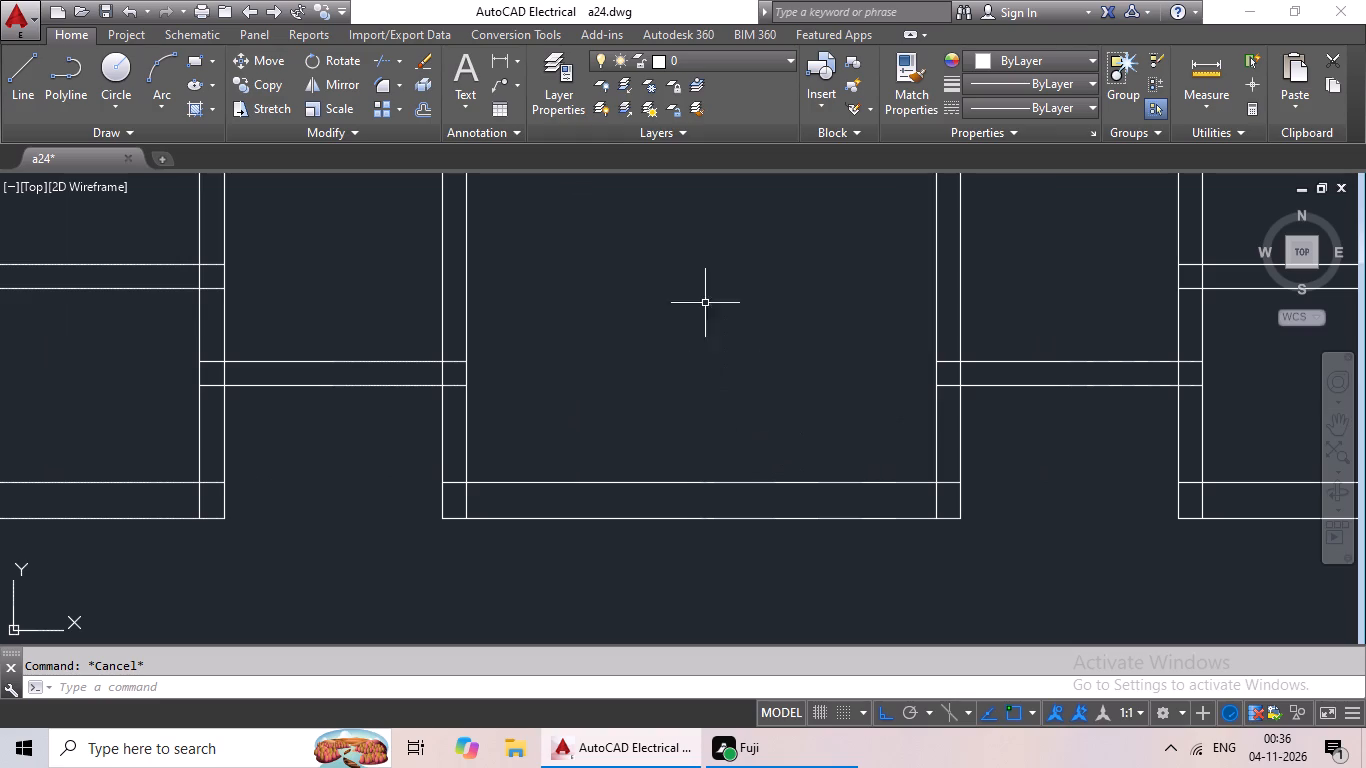
pyautogui.moveTo(501, 55); pyautogui.dragTo(501, 64)
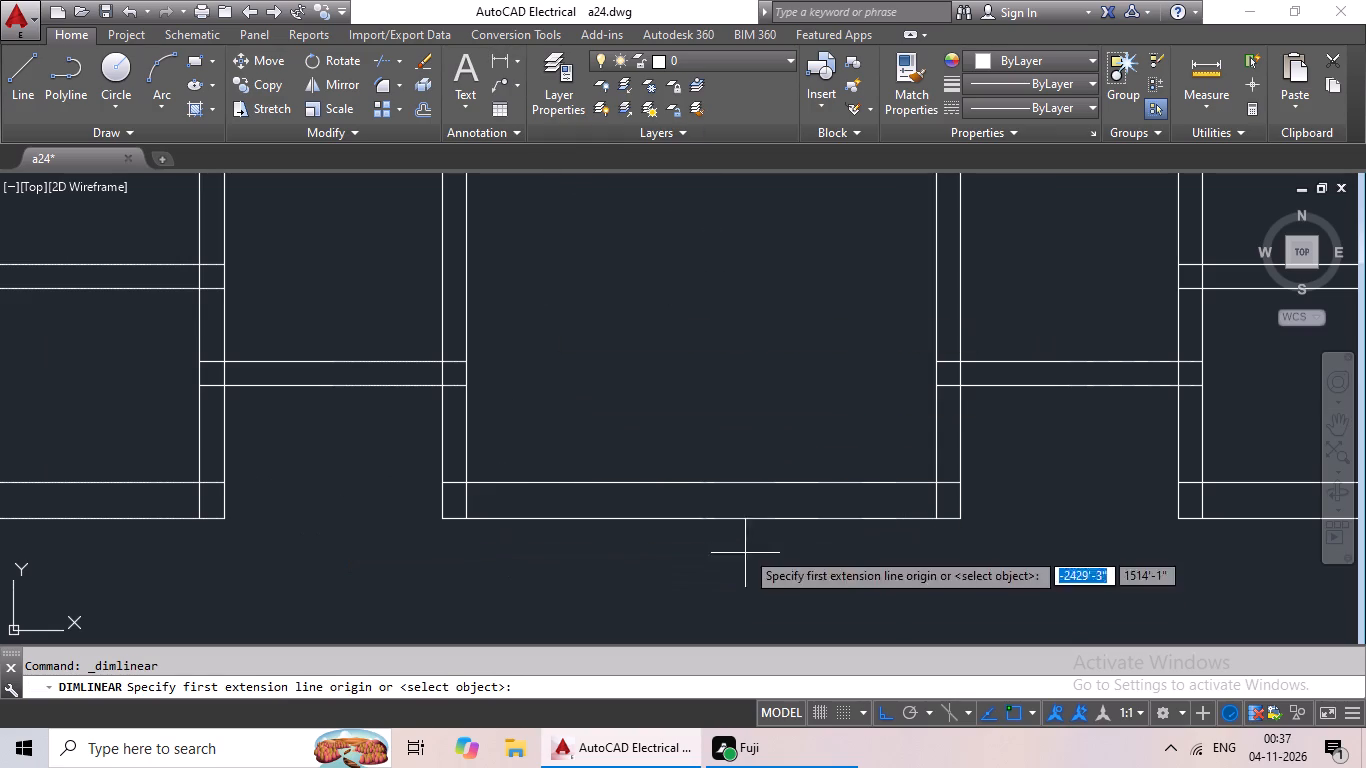
pyautogui.click(466, 479)
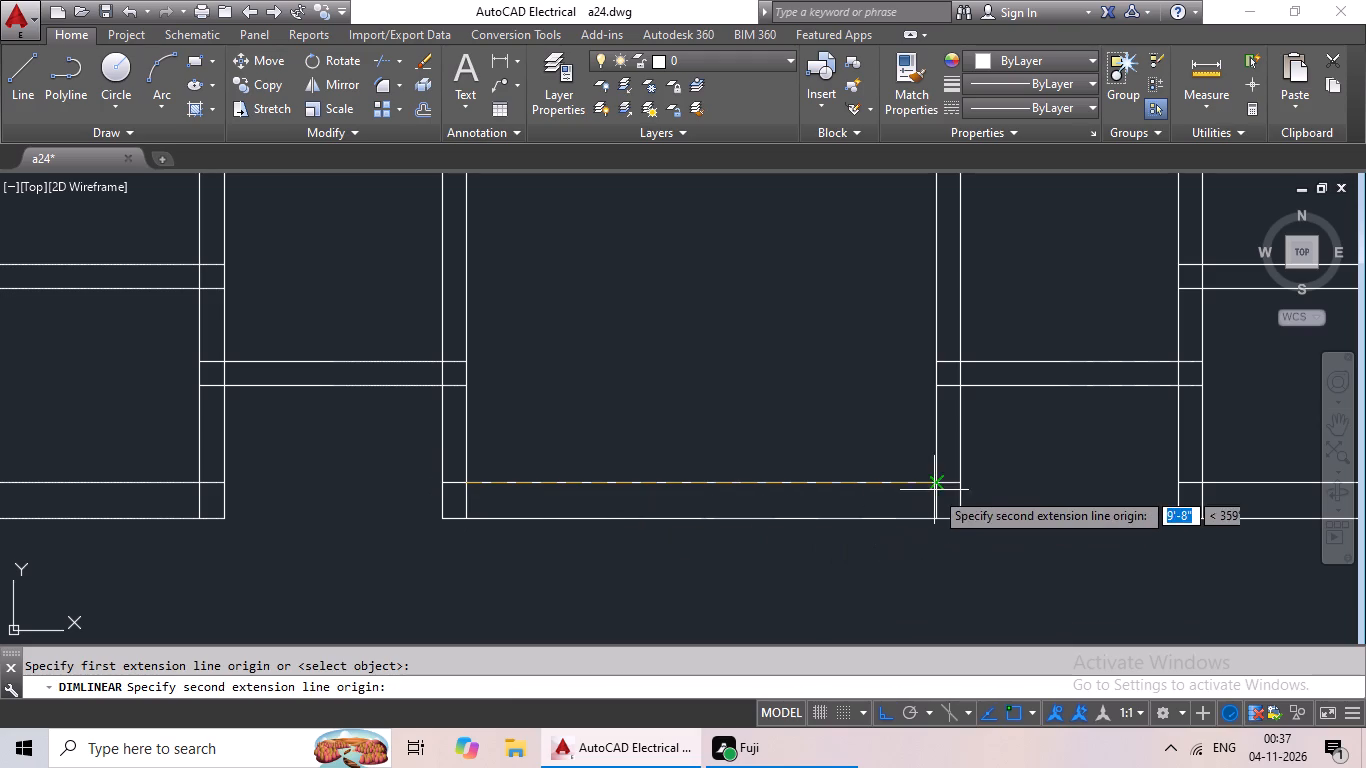
pyautogui.click(937, 484)
pyautogui.scroll(2, 930, 488)
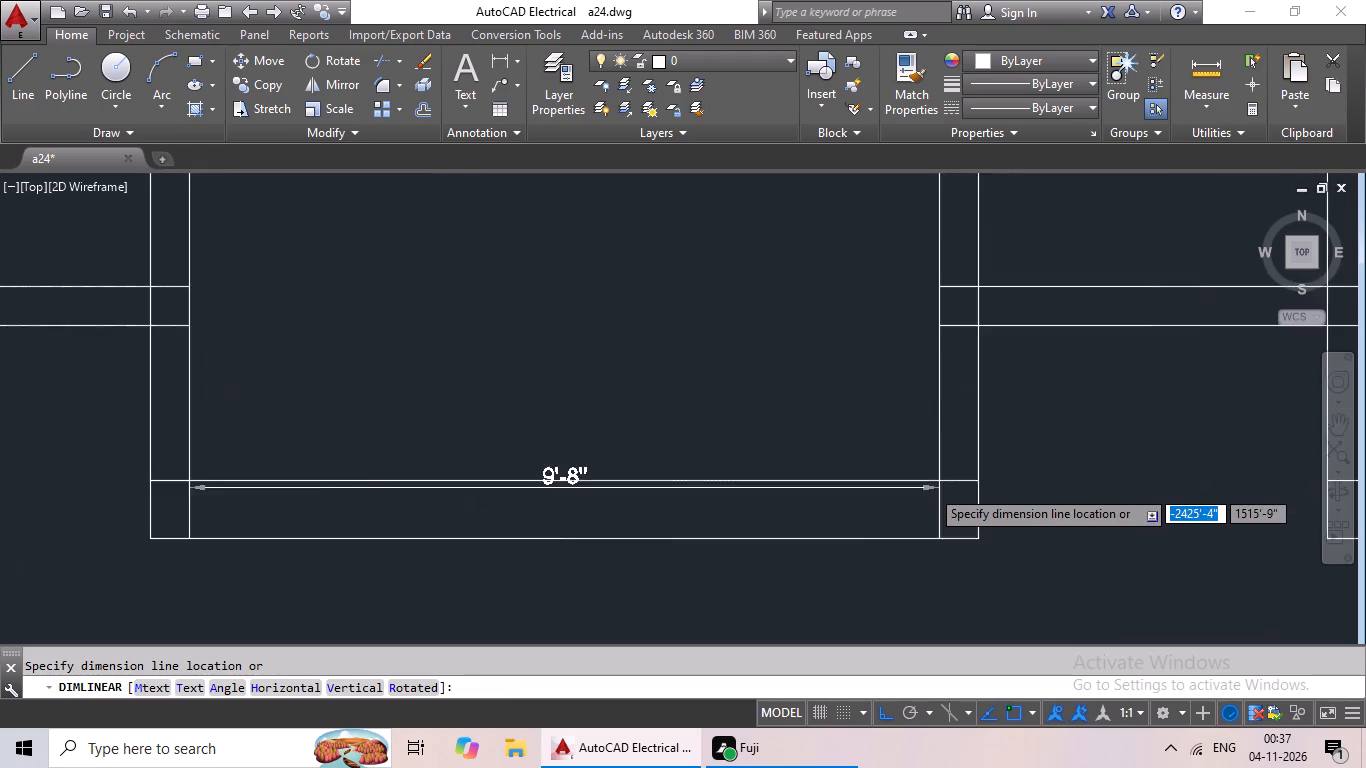
pyautogui.scroll(-3, 938, 463)
pyautogui.scroll(2, 938, 463)
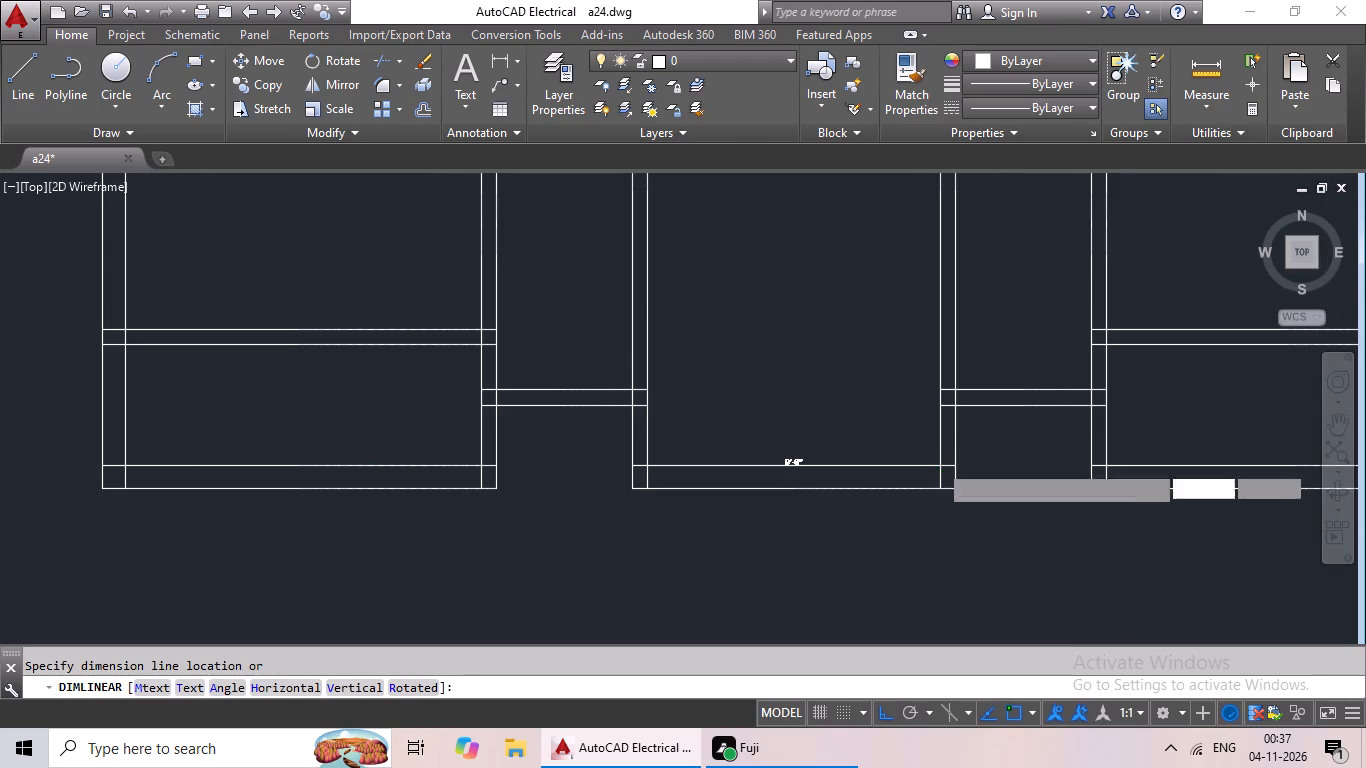
pyautogui.scroll(-3, 931, 474)
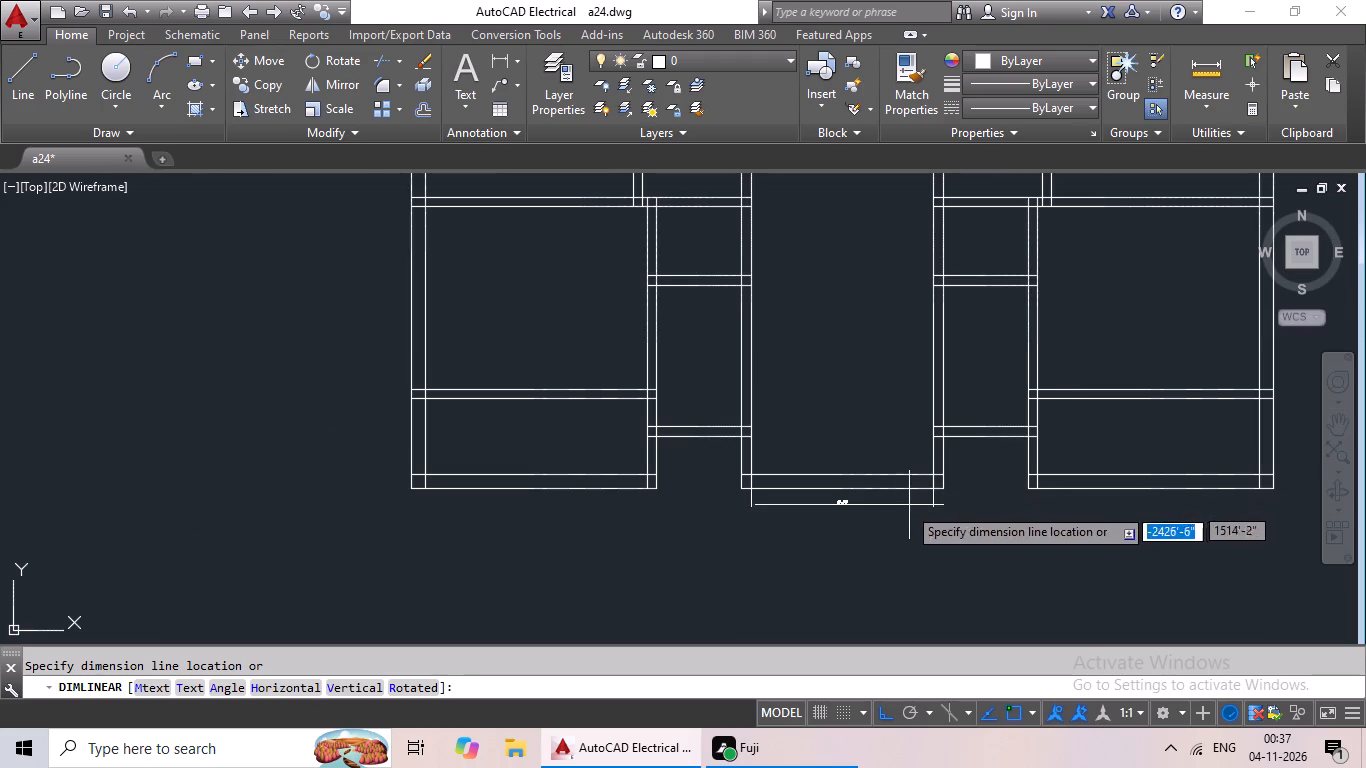
pyautogui.press('Escape')
# Offset the stair's left inner wall line 4'9" to the right, into the stair area.
pyautogui.scroll(3, 845, 556)
pyautogui.scroll(-3, 850, 554)
pyautogui.moveTo(851, 551); pyautogui.dragTo(698, 584, button='middle')
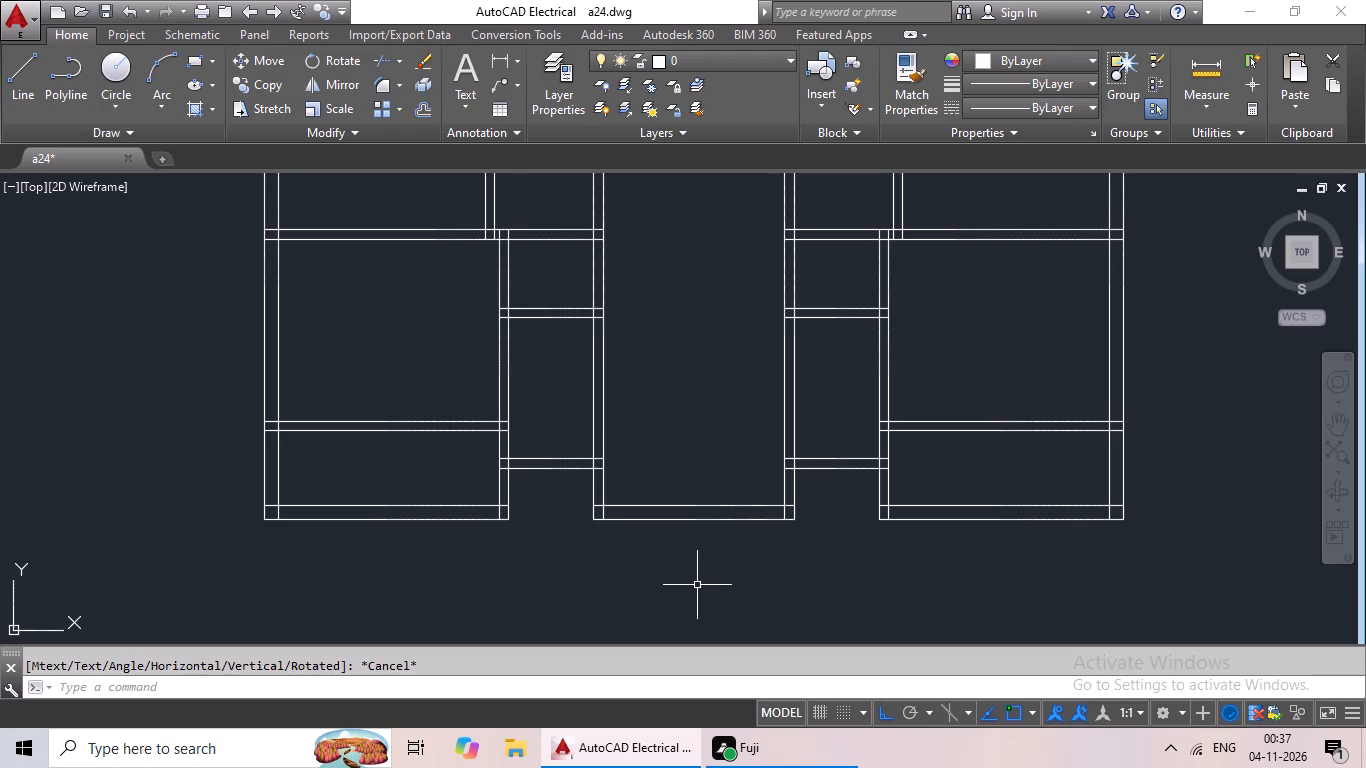
pyautogui.press('Escape')
pyautogui.press('o')
pyautogui.press('Return')
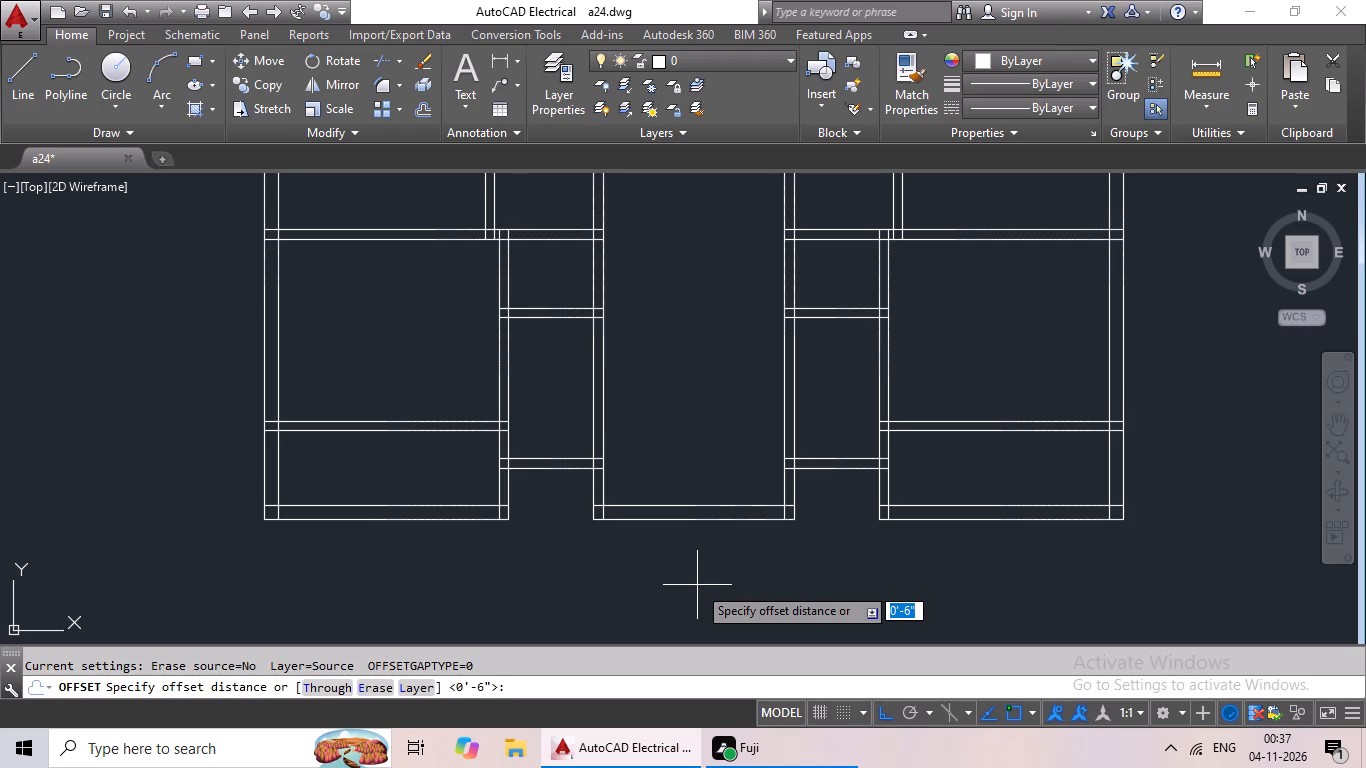
pyautogui.write("4'9")
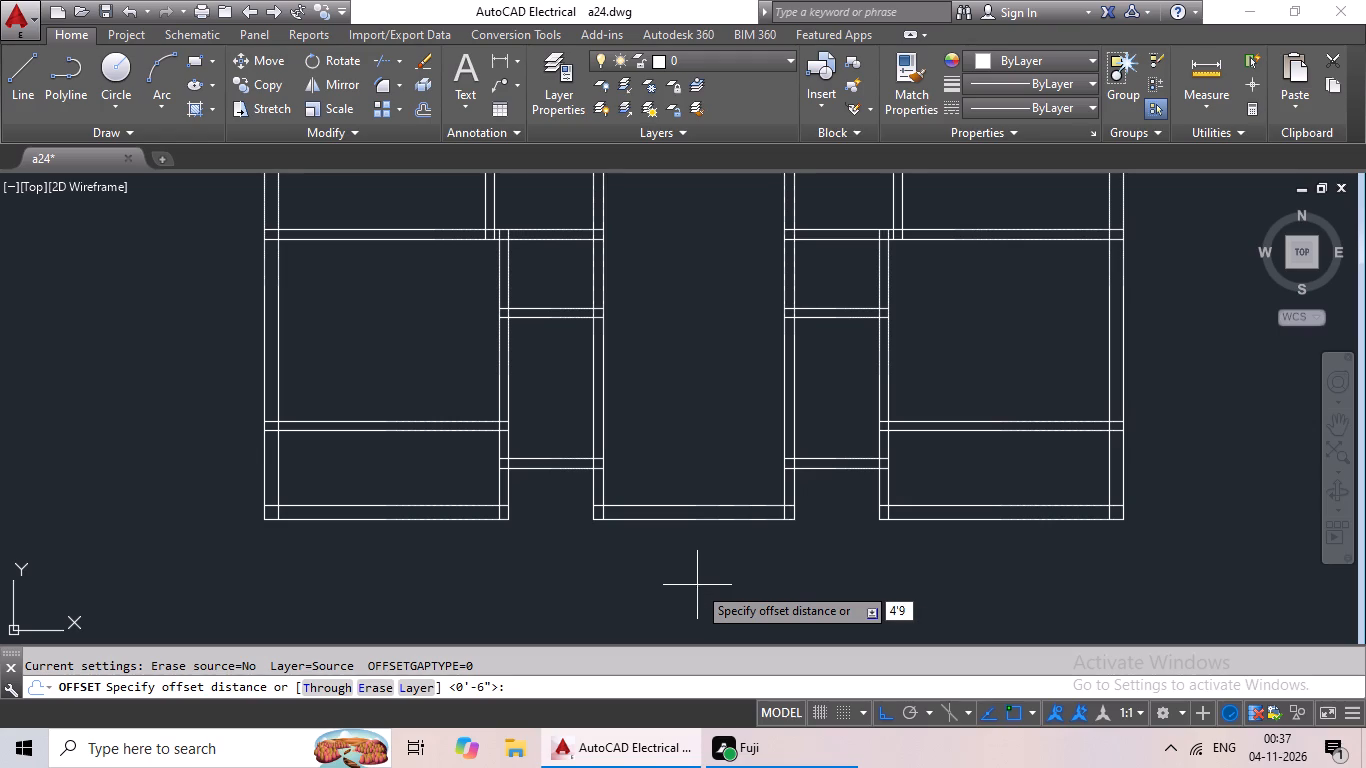
pyautogui.hotkey('shift', '"')
pyautogui.press('Return')
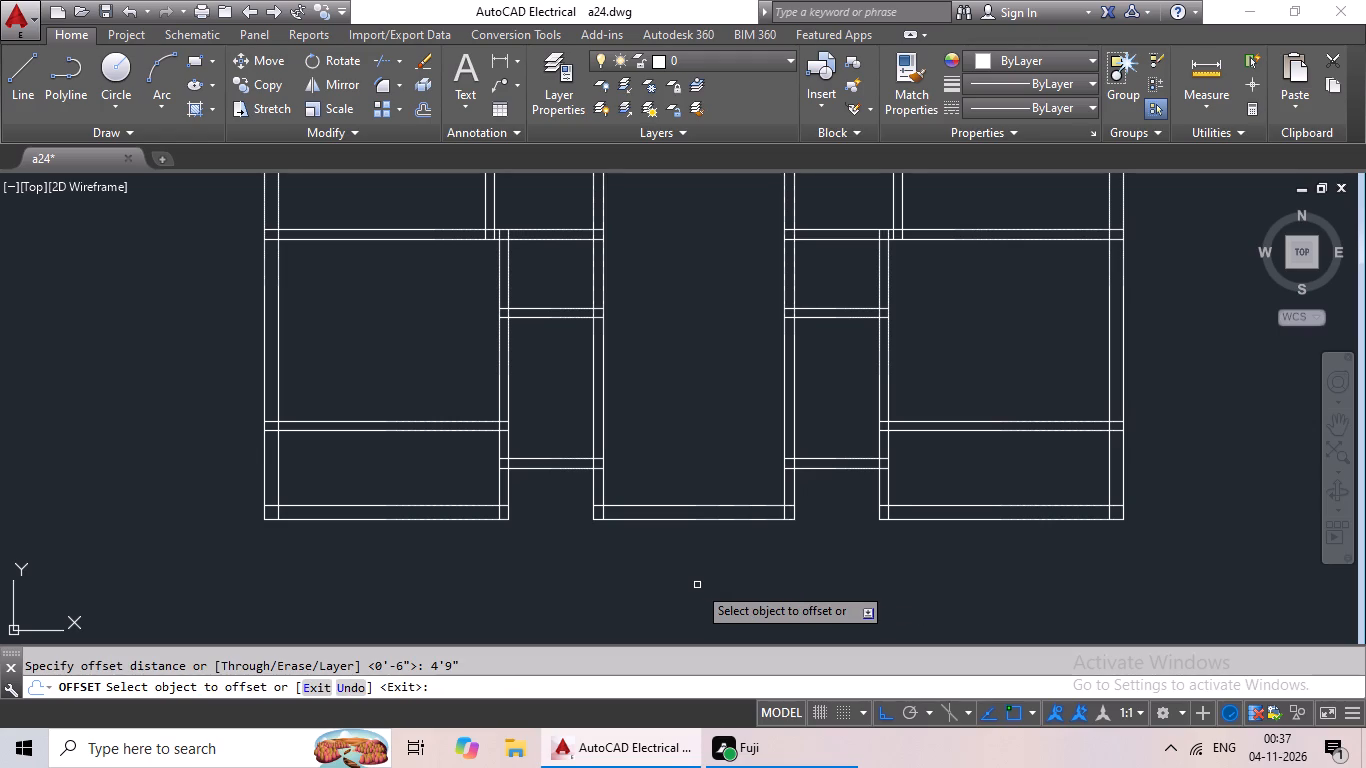
pyautogui.moveTo(603, 418); pyautogui.dragTo(620, 418)
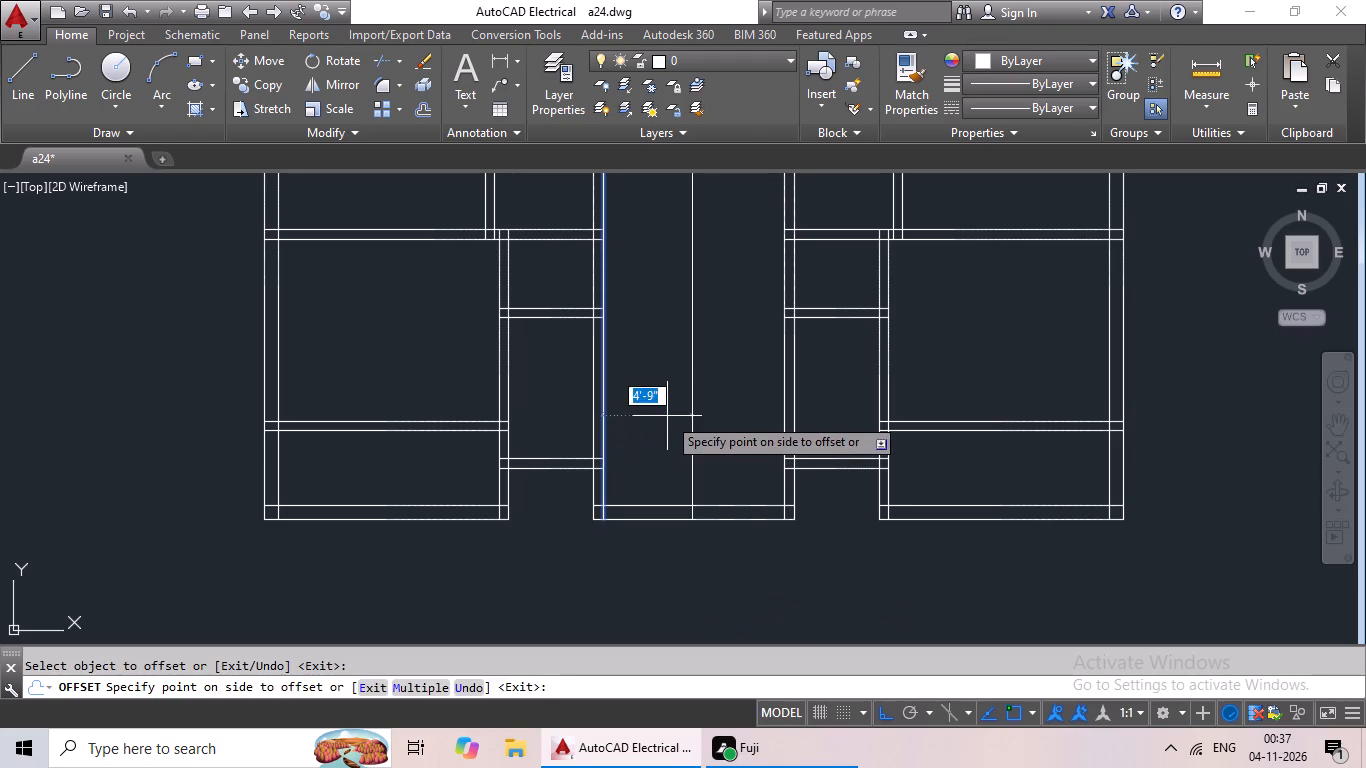
pyautogui.click(667, 416)
pyautogui.scroll(-2, 760, 433)
pyautogui.scroll(2, 753, 355)
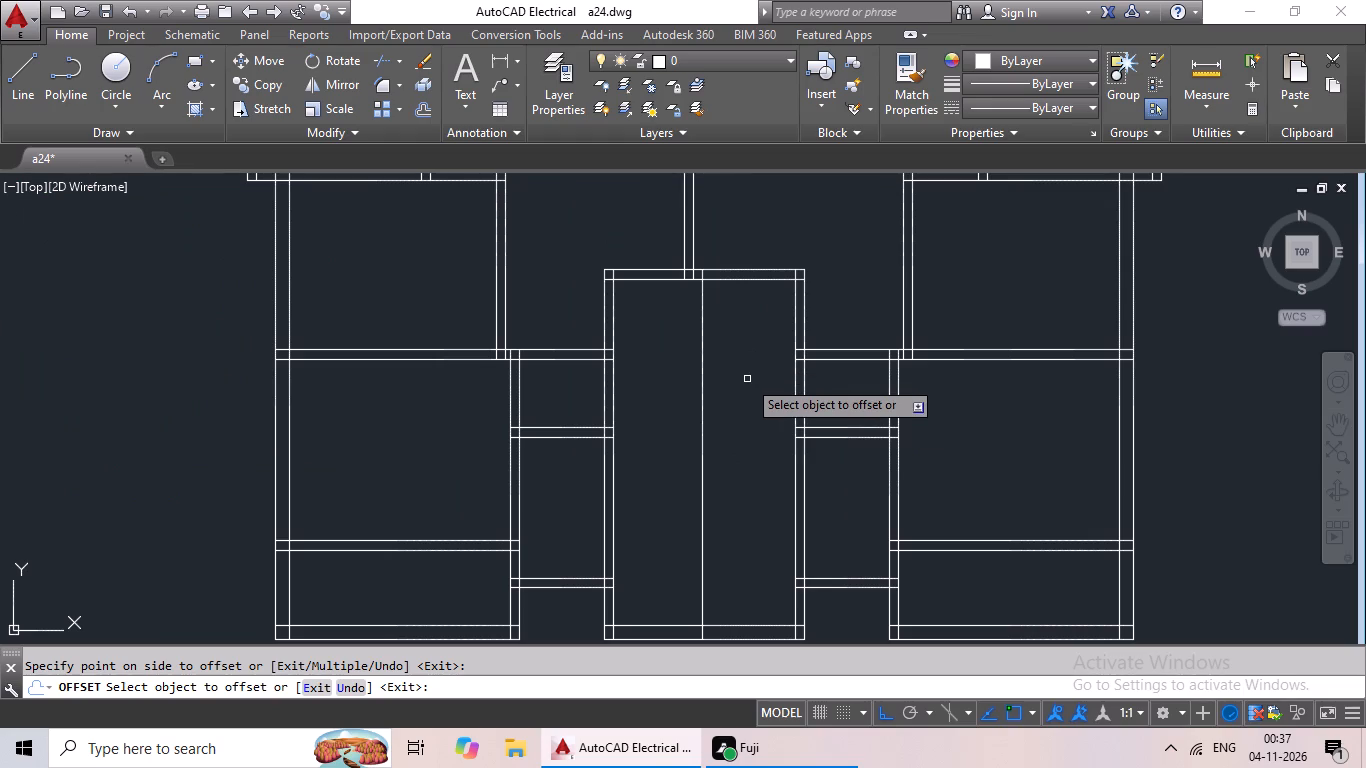
pyautogui.moveTo(719, 396); pyautogui.dragTo(660, 350, button='middle')
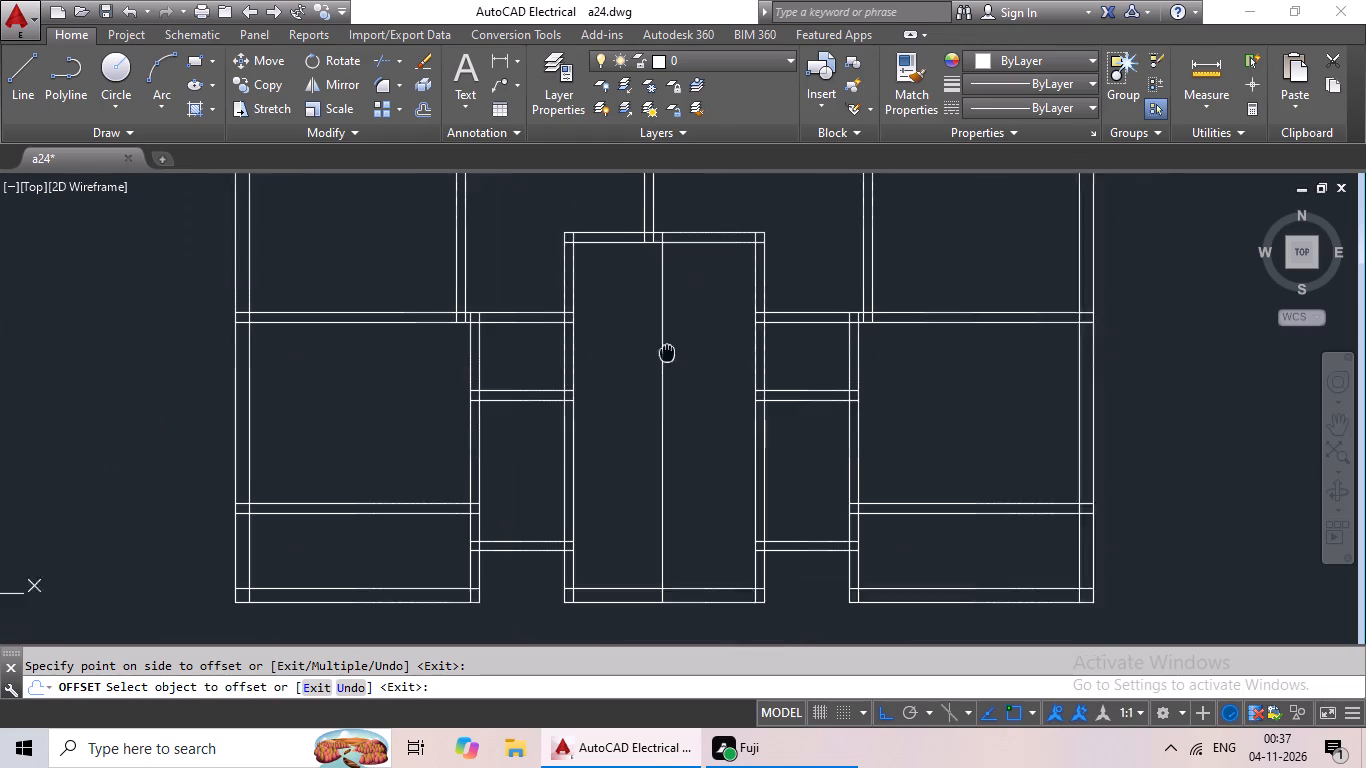
pyautogui.moveTo(660, 350); pyautogui.dragTo(650, 350, button='middle')
pyautogui.press('Escape')
# Offset the stair's new middle line 2" to both its left and right sides.
pyautogui.press('o')
pyautogui.press('Return')
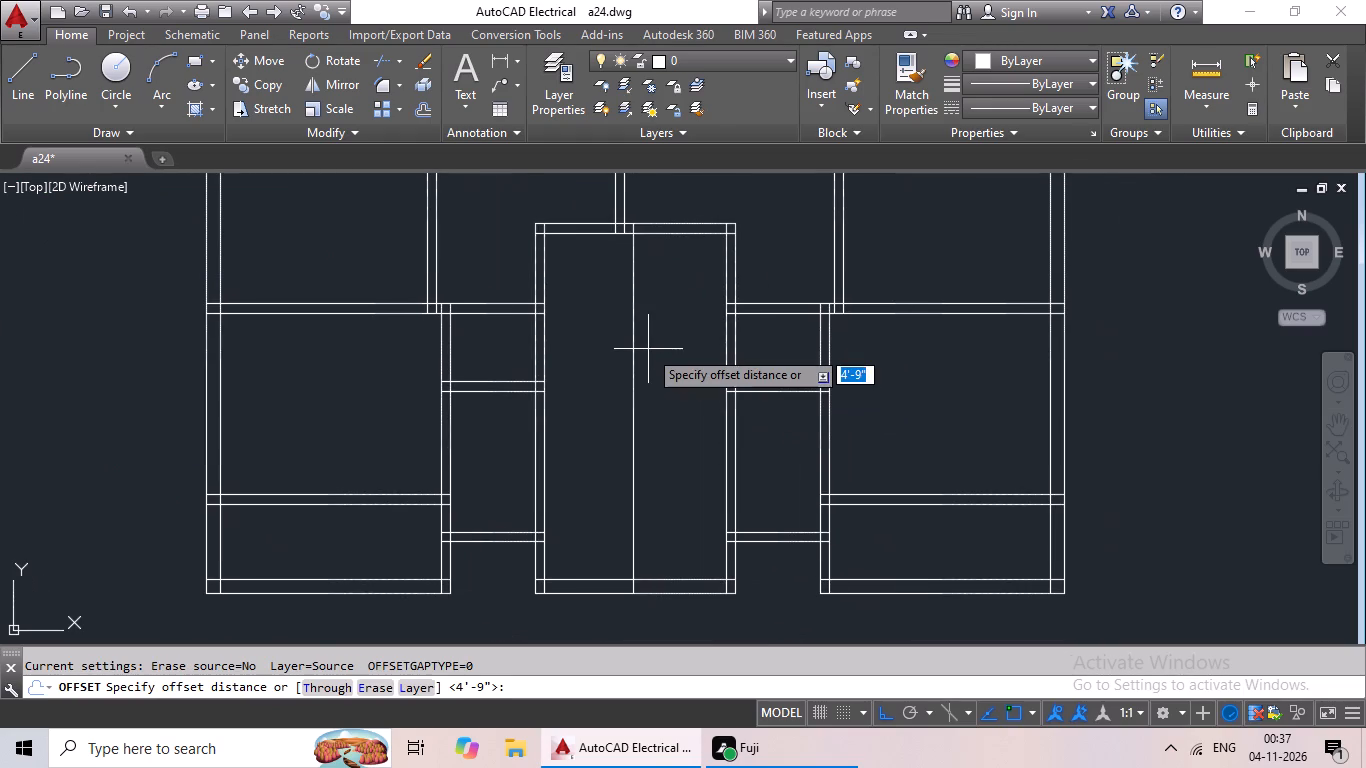
pyautogui.write('2"')
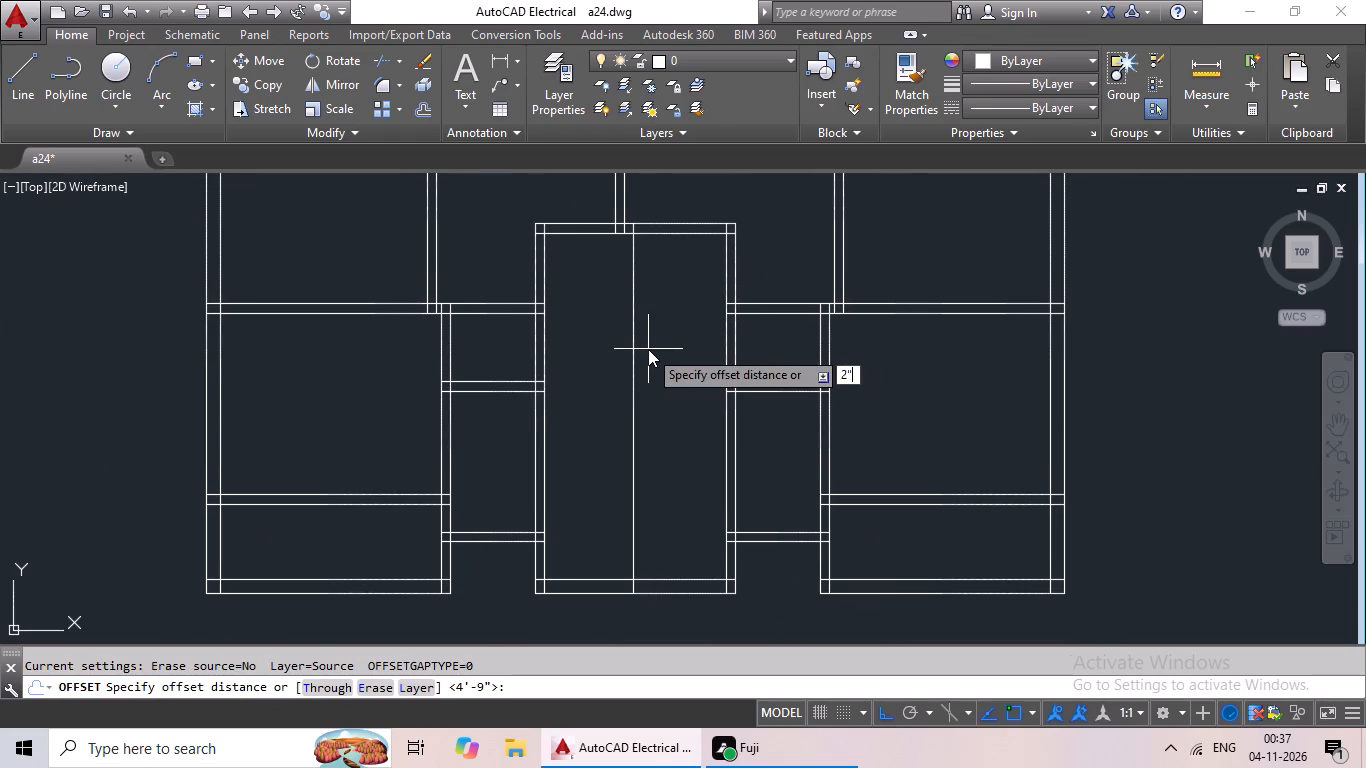
pyautogui.press('Return')
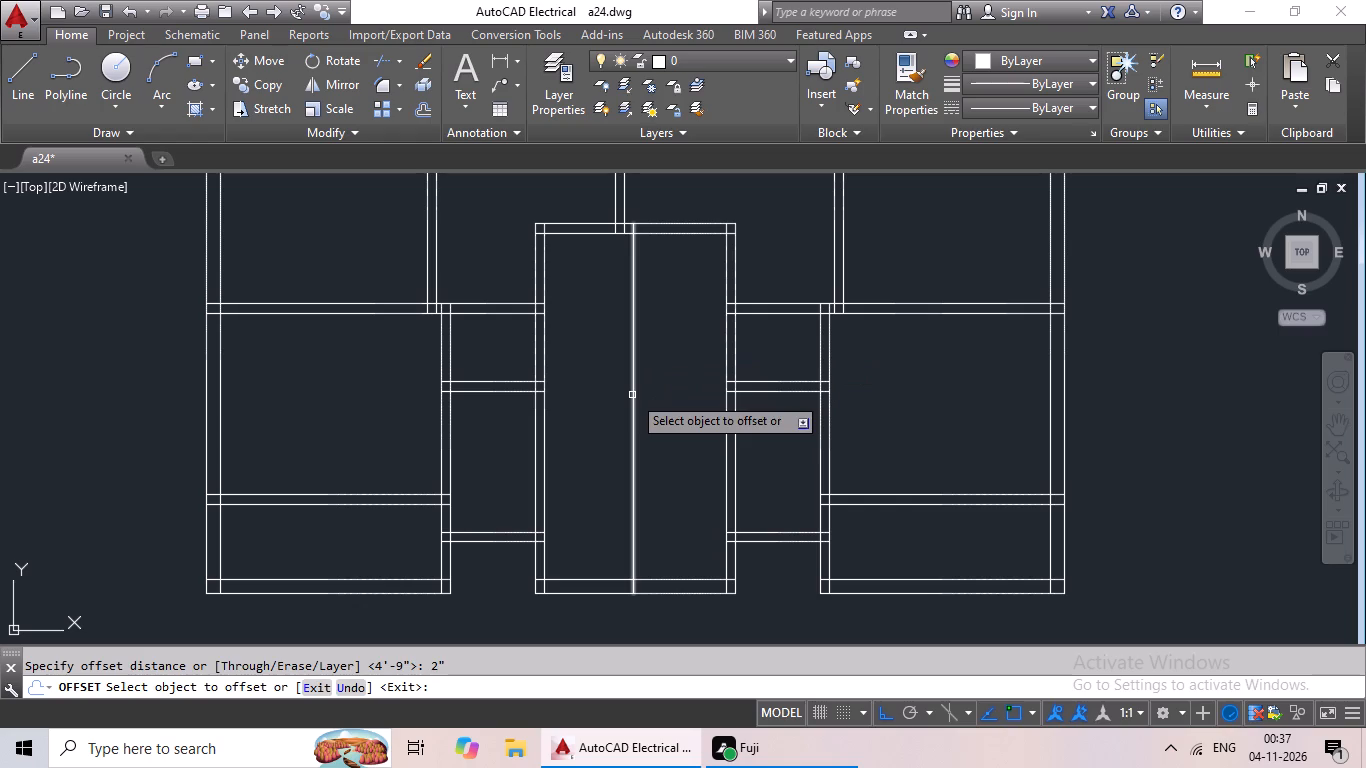
pyautogui.click(632, 395)
pyautogui.click(600, 409)
pyautogui.scroll(1, 665, 430)
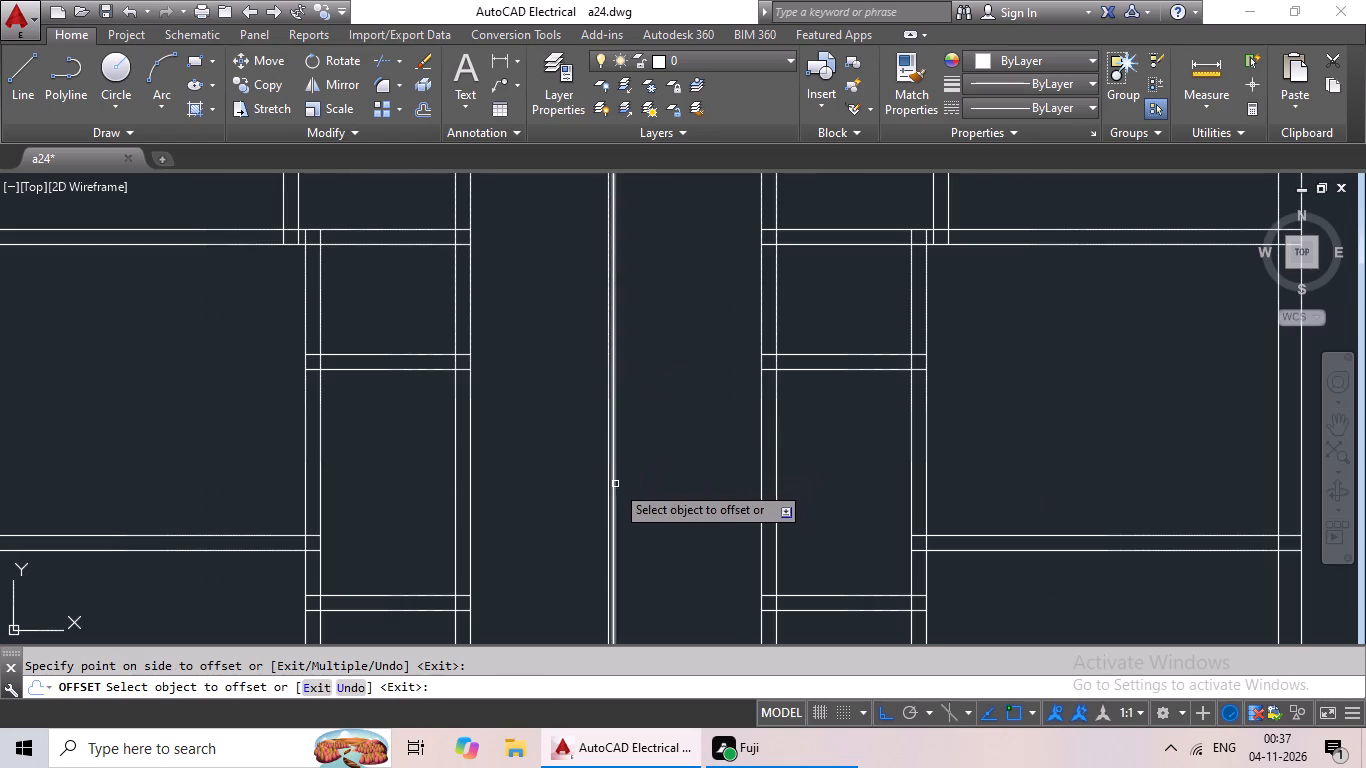
pyautogui.moveTo(613, 489); pyautogui.dragTo(640, 484)
pyautogui.click(675, 472)
pyautogui.scroll(-3, 679, 458)
pyautogui.press('Escape')
pyautogui.scroll(4, 683, 526)
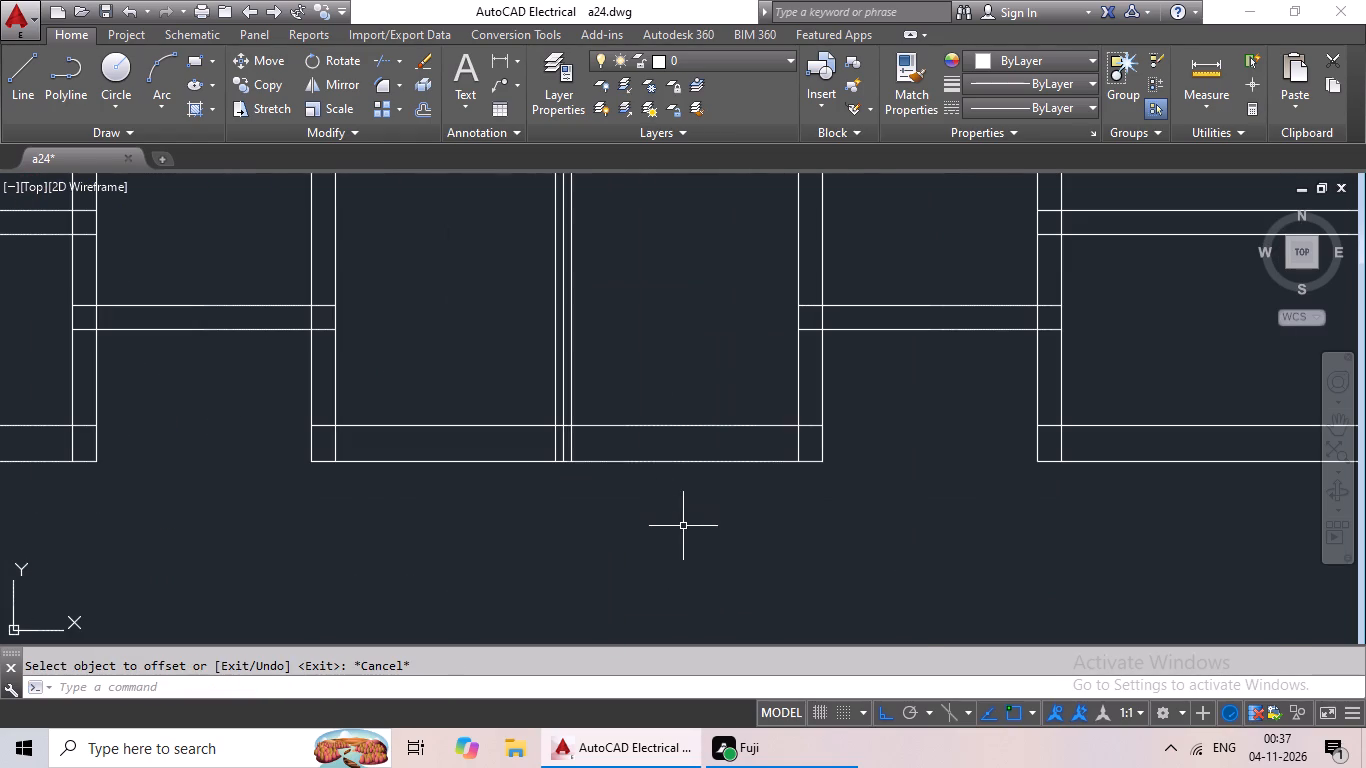
# Erase the centre line between the two offset lines of the stair's middle wall.
pyautogui.click(562, 447)
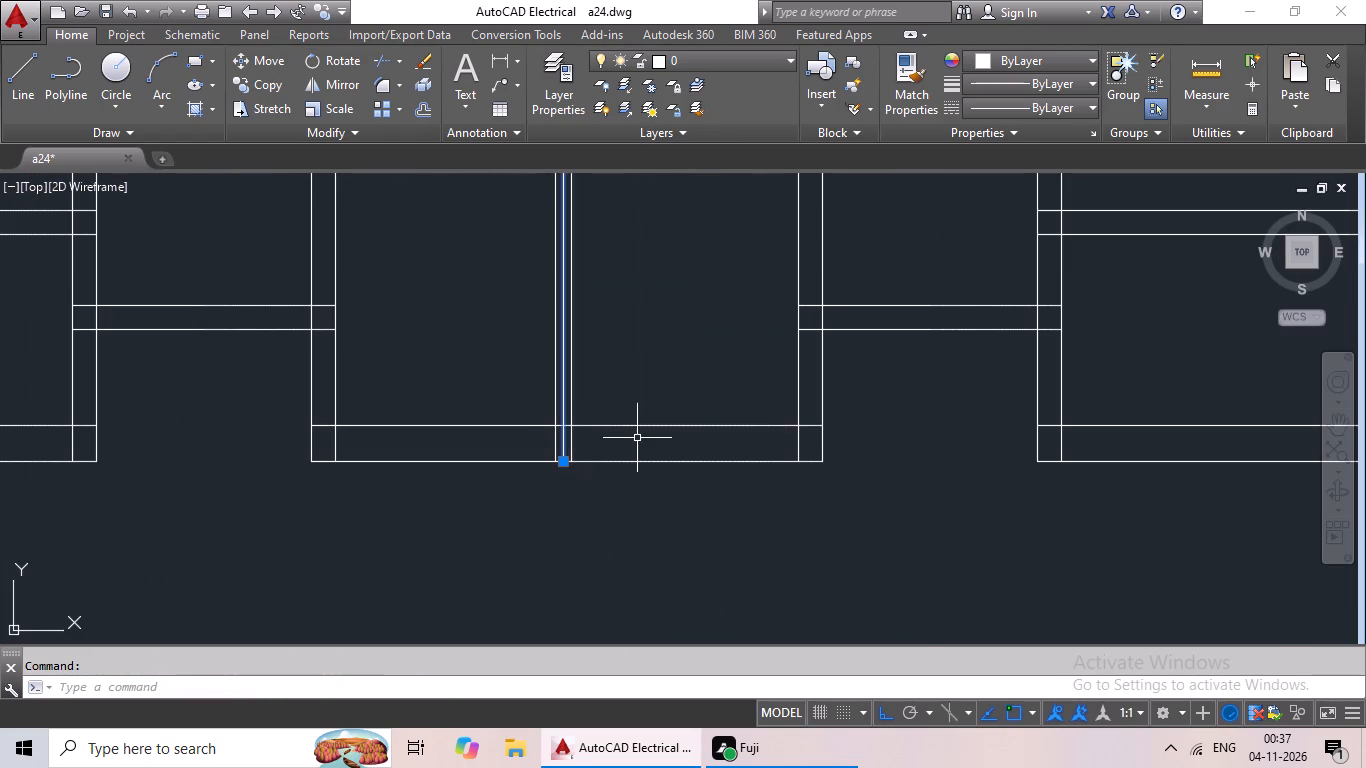
pyautogui.press('Delete')
# Offset the inner line of the stair's bottom wall 3' upward to mark the landing edge.
pyautogui.scroll(-1, 691, 399)
pyautogui.moveTo(696, 368); pyautogui.dragTo(678, 470, button='middle')
pyautogui.press('Escape')
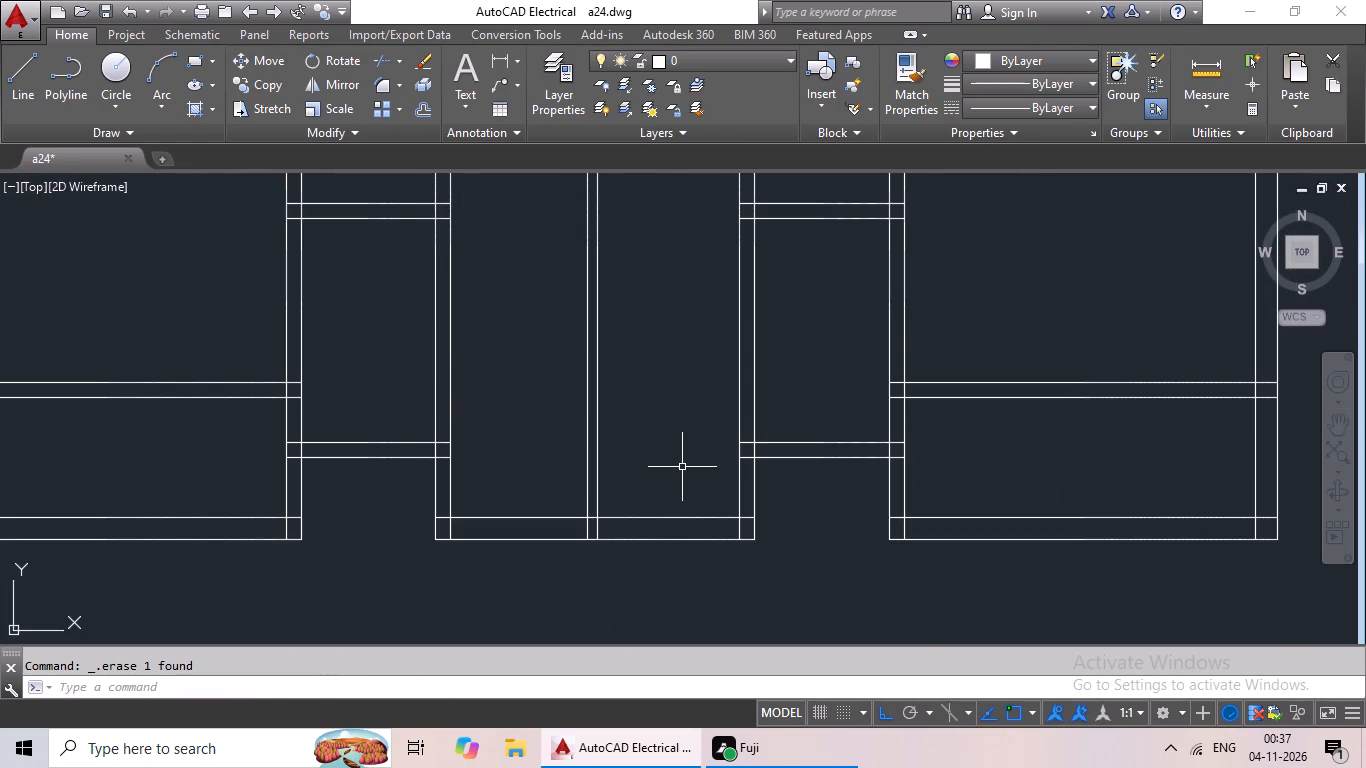
pyautogui.press('Escape')
pyautogui.press('o')
pyautogui.press('Return')
pyautogui.write("3'")
pyautogui.press('Return')
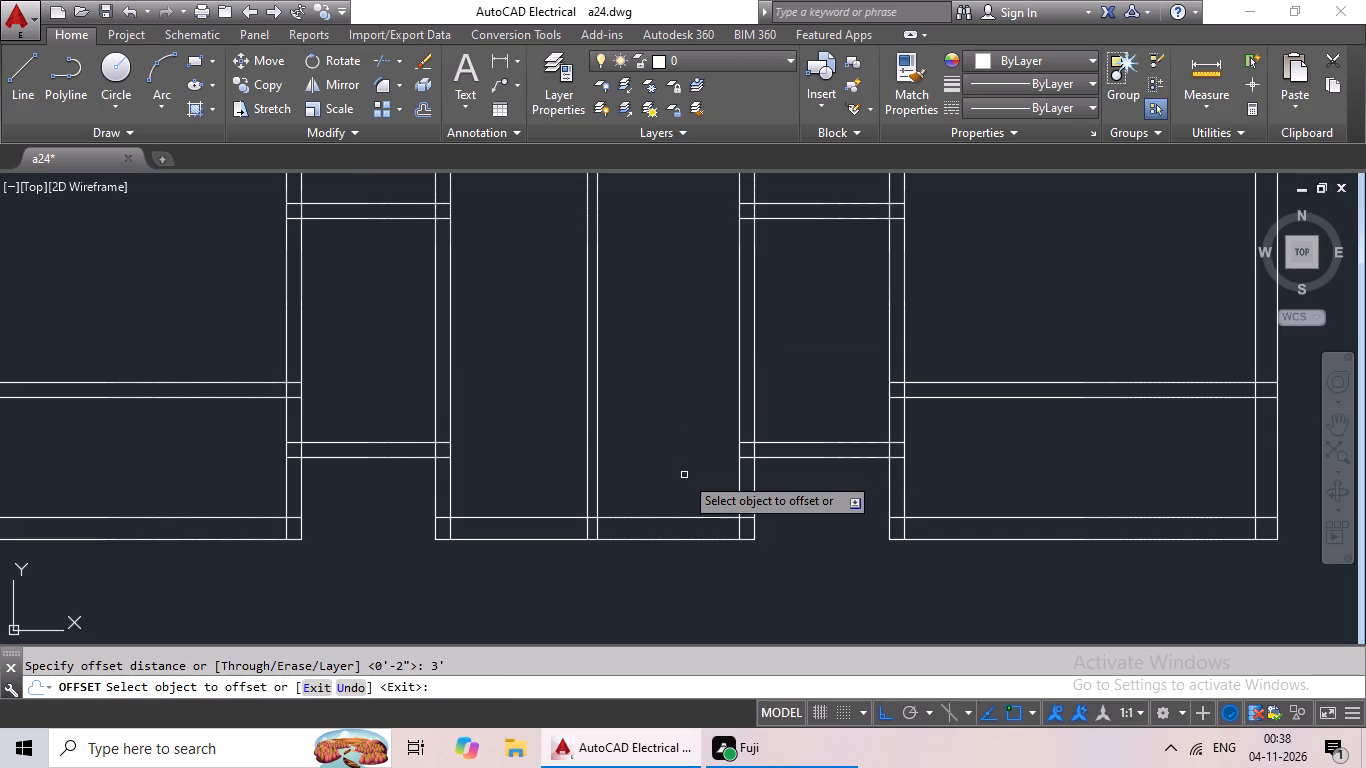
pyautogui.moveTo(677, 520); pyautogui.dragTo(681, 486)
pyautogui.click(699, 380)
pyautogui.scroll(1, 635, 437)
pyautogui.click(645, 457)
pyautogui.scroll(-1, 658, 456)
pyautogui.press('Escape')
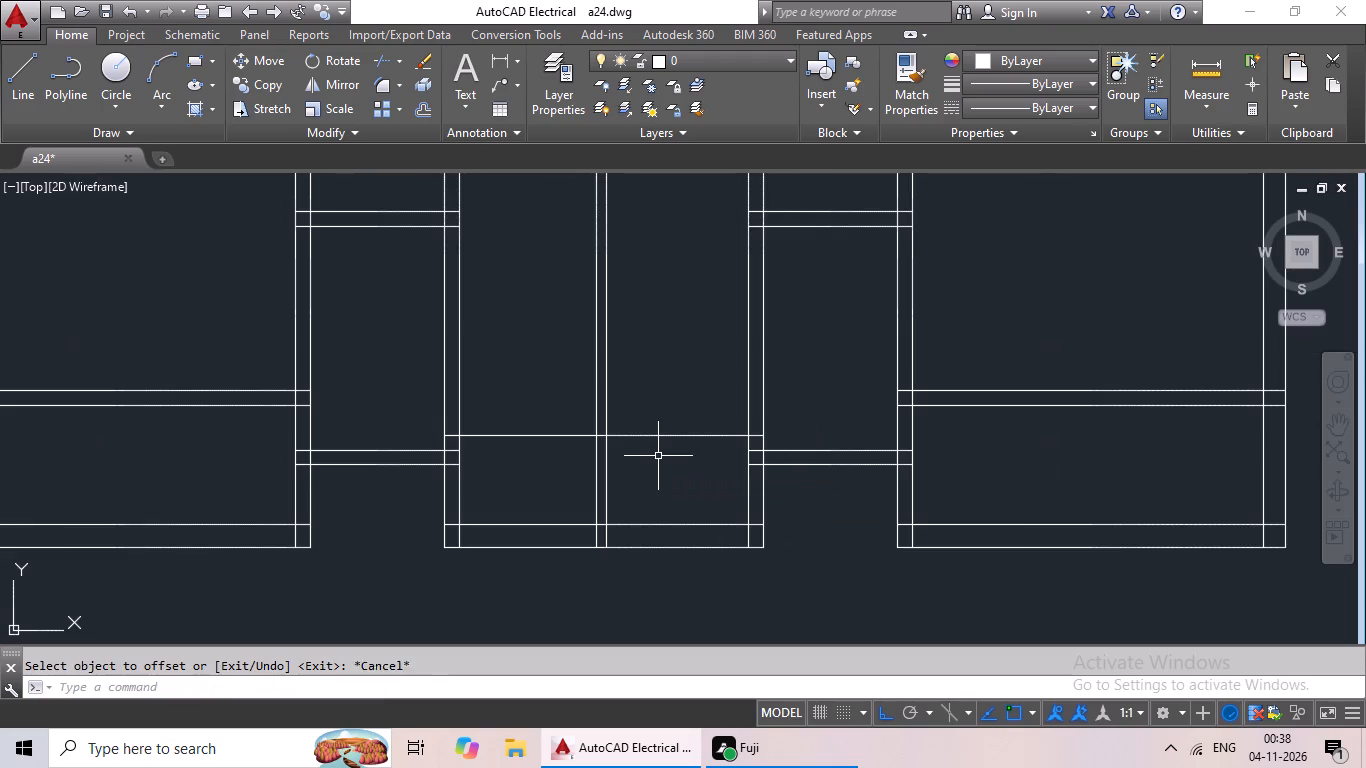
pyautogui.press('Escape')
pyautogui.press('Escape')
pyautogui.press('Escape')
# Trim both middle-wall lines of the stair between the landing line and the bottom wall's inner line.
pyautogui.write('tr')
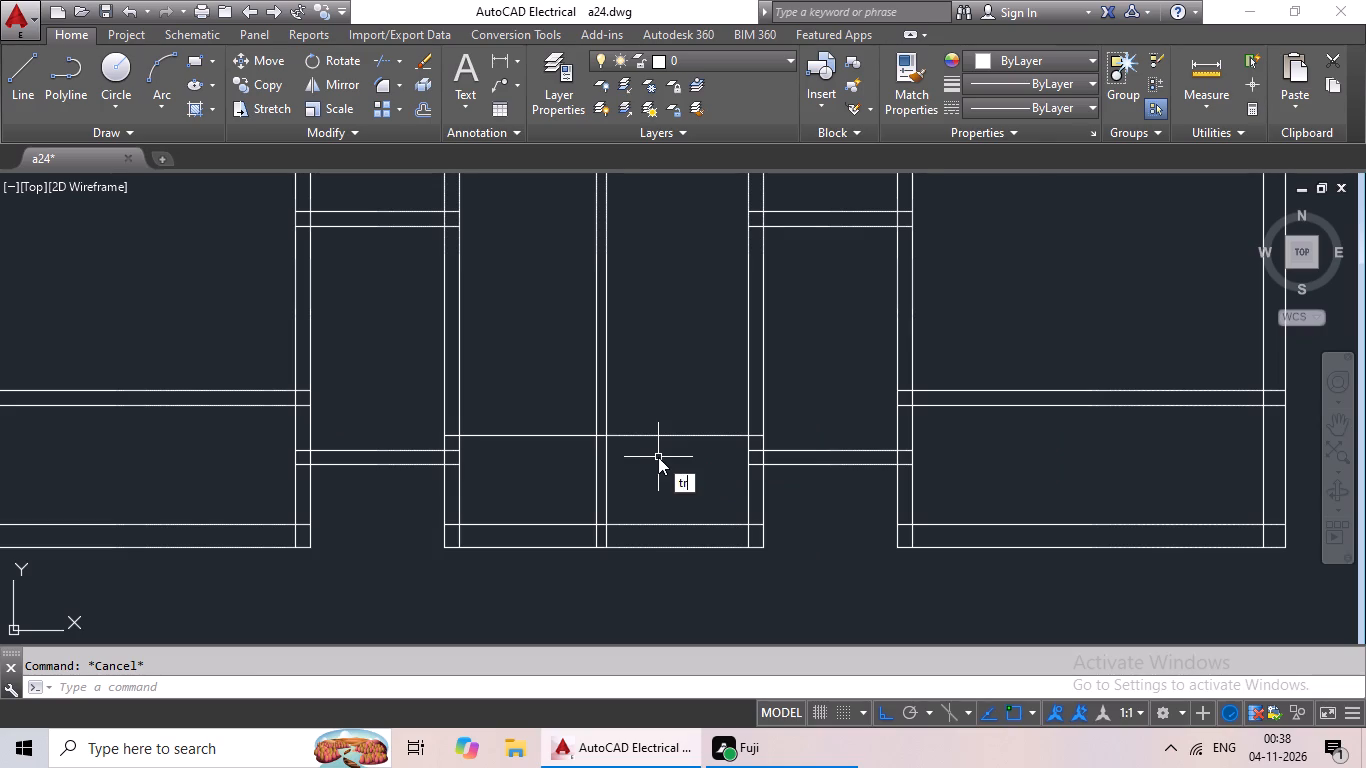
pyautogui.press('space')
pyautogui.press('space')
pyautogui.scroll(3, 622, 514)
pyautogui.scroll(-1, 641, 430)
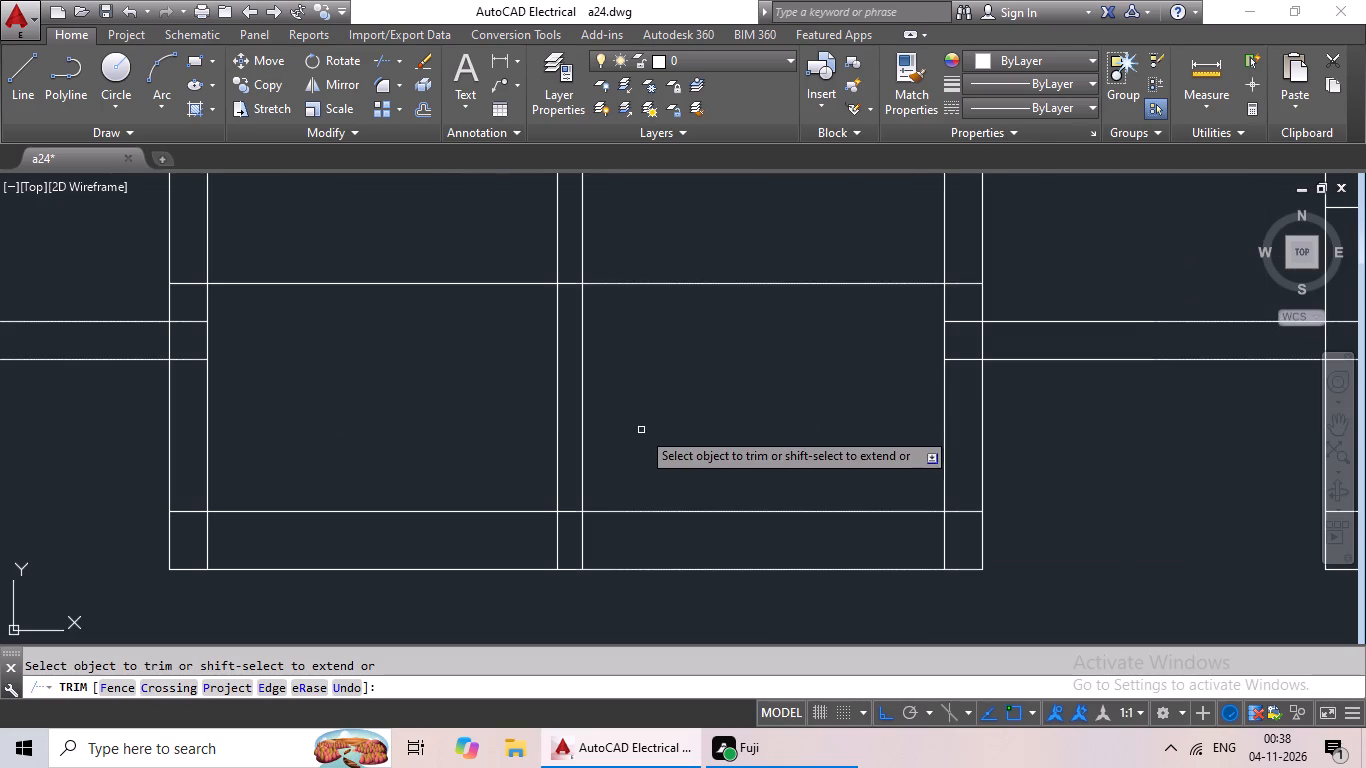
pyautogui.moveTo(711, 357); pyautogui.dragTo(569, 431)
pyautogui.moveTo(567, 434); pyautogui.dragTo(541, 460)
pyautogui.moveTo(628, 373); pyautogui.dragTo(483, 427)
pyautogui.click(483, 427)
pyautogui.scroll(-2, 544, 401)
pyautogui.press('Escape')
pyautogui.press('Escape')
# Erase the two leftover middle-wall line pieces inside the stair's bottom wall thickness.
pyautogui.scroll(4, 575, 475)
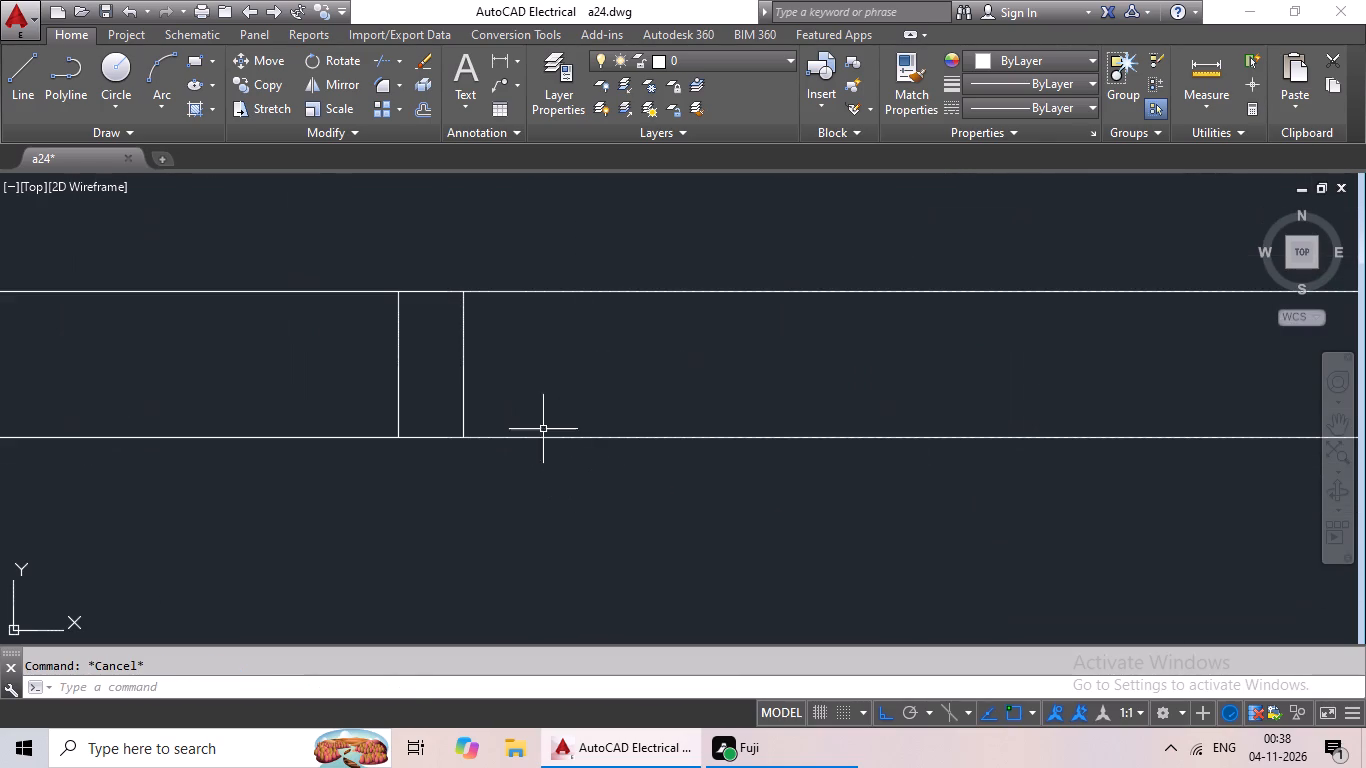
pyautogui.moveTo(581, 323); pyautogui.dragTo(311, 350)
pyautogui.click(311, 350)
pyautogui.press('Delete')
pyautogui.scroll(-3, 752, 483)
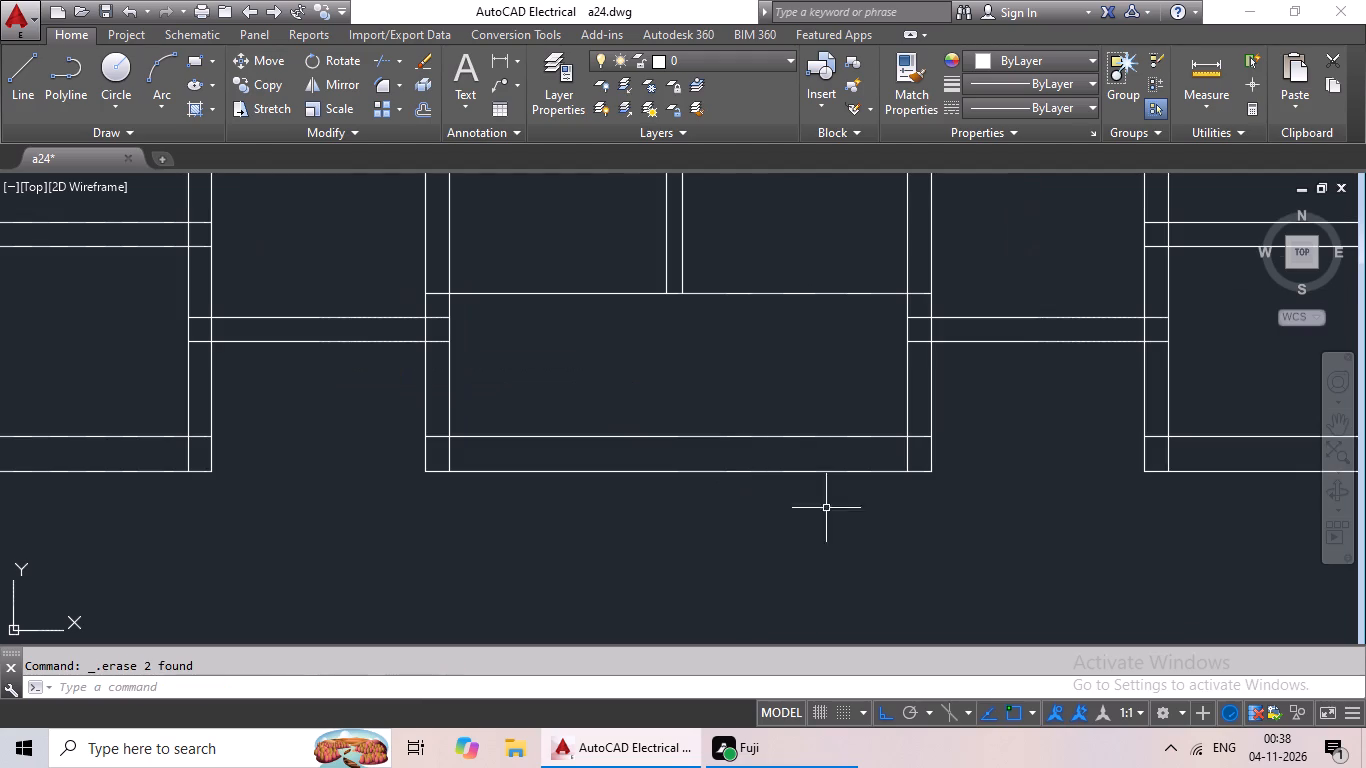